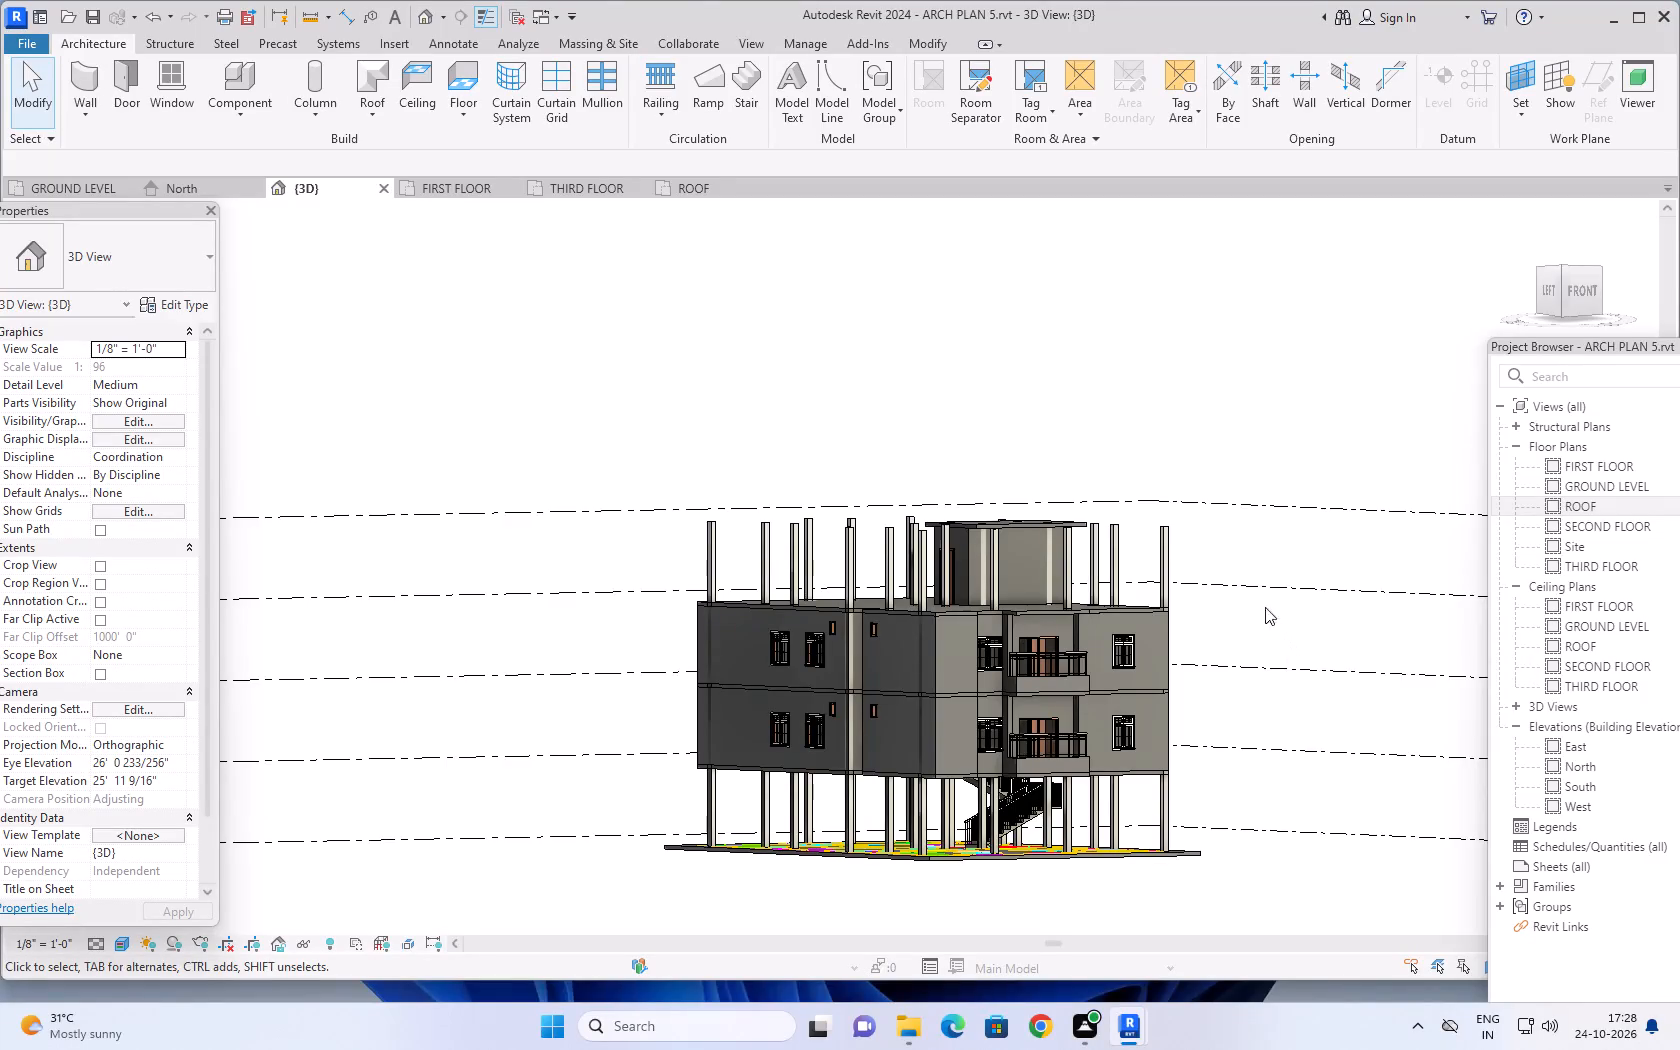
Examine Flat C's rooms, balcony, windows and columns on the GROUND LEVEL plan, including the staircase beside it.
{"action": "middle_click_drag", "start_coordinate": [1273, 636], "coordinate": [1105, 578]}
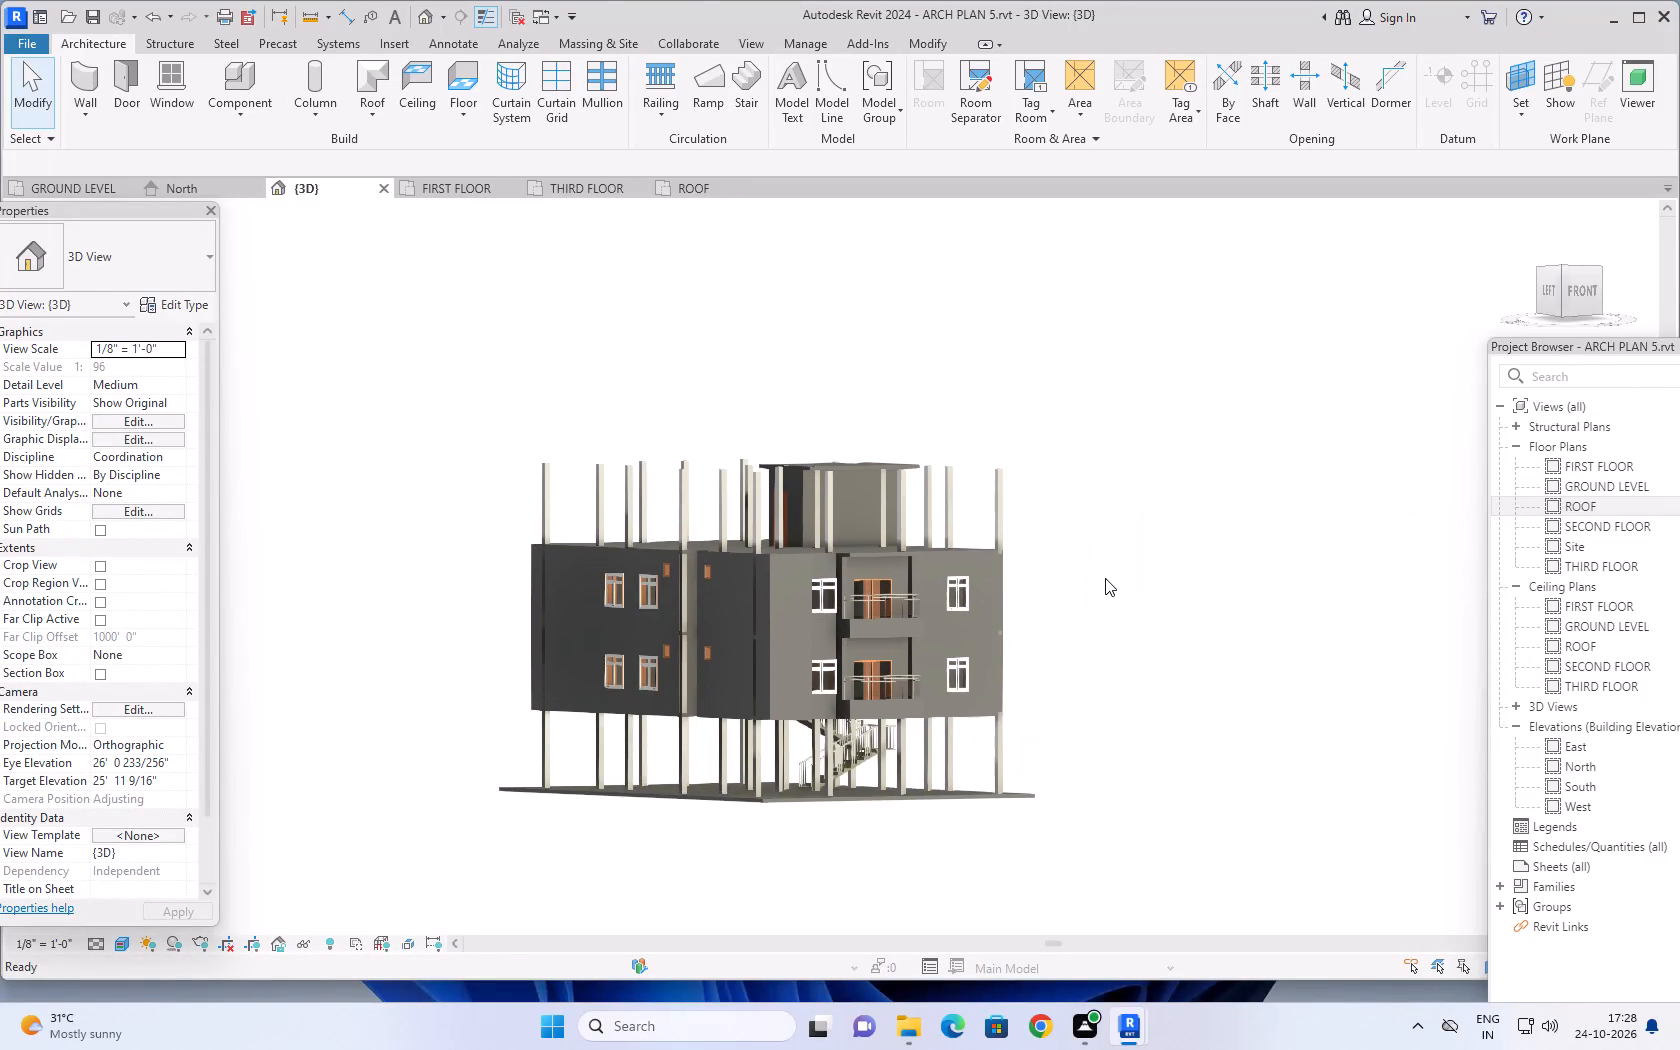
{"action": "left_click", "coordinate": [59, 187]}
{"action": "middle_click_drag", "start_coordinate": [1199, 789], "coordinate": [1085, 810]}
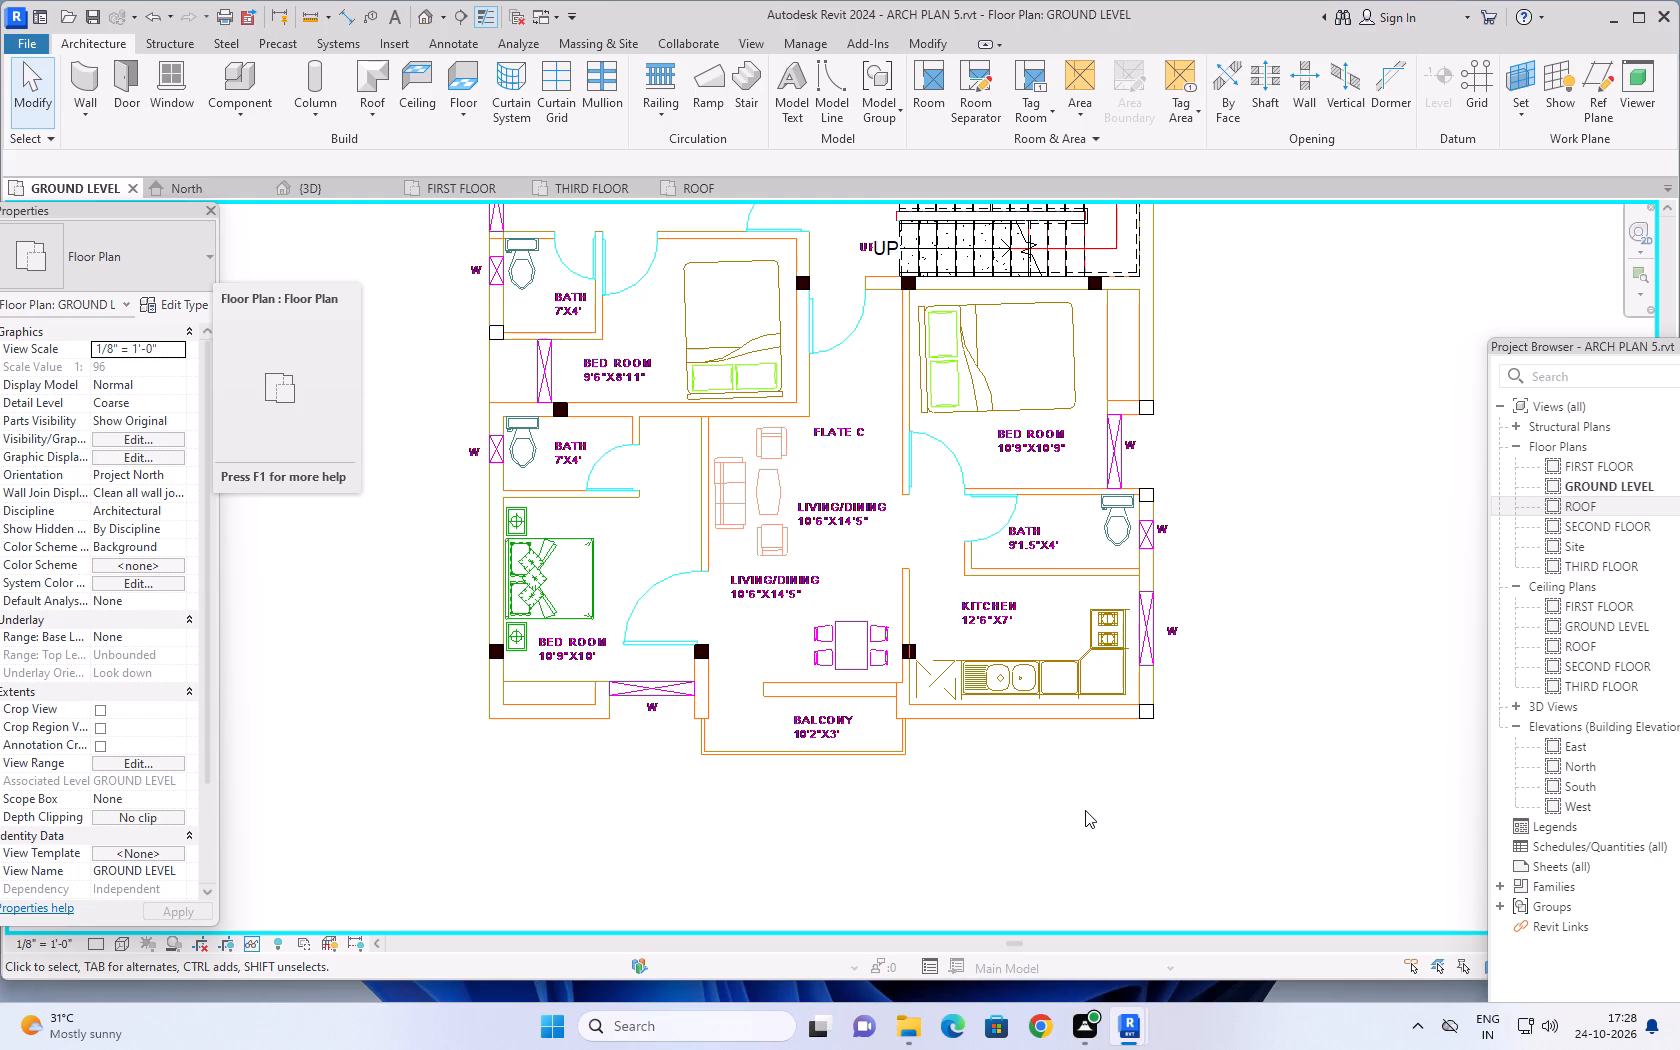
{"action": "scroll", "coordinate": [1003, 786], "scroll_direction": "down", "scroll_amount": 1}
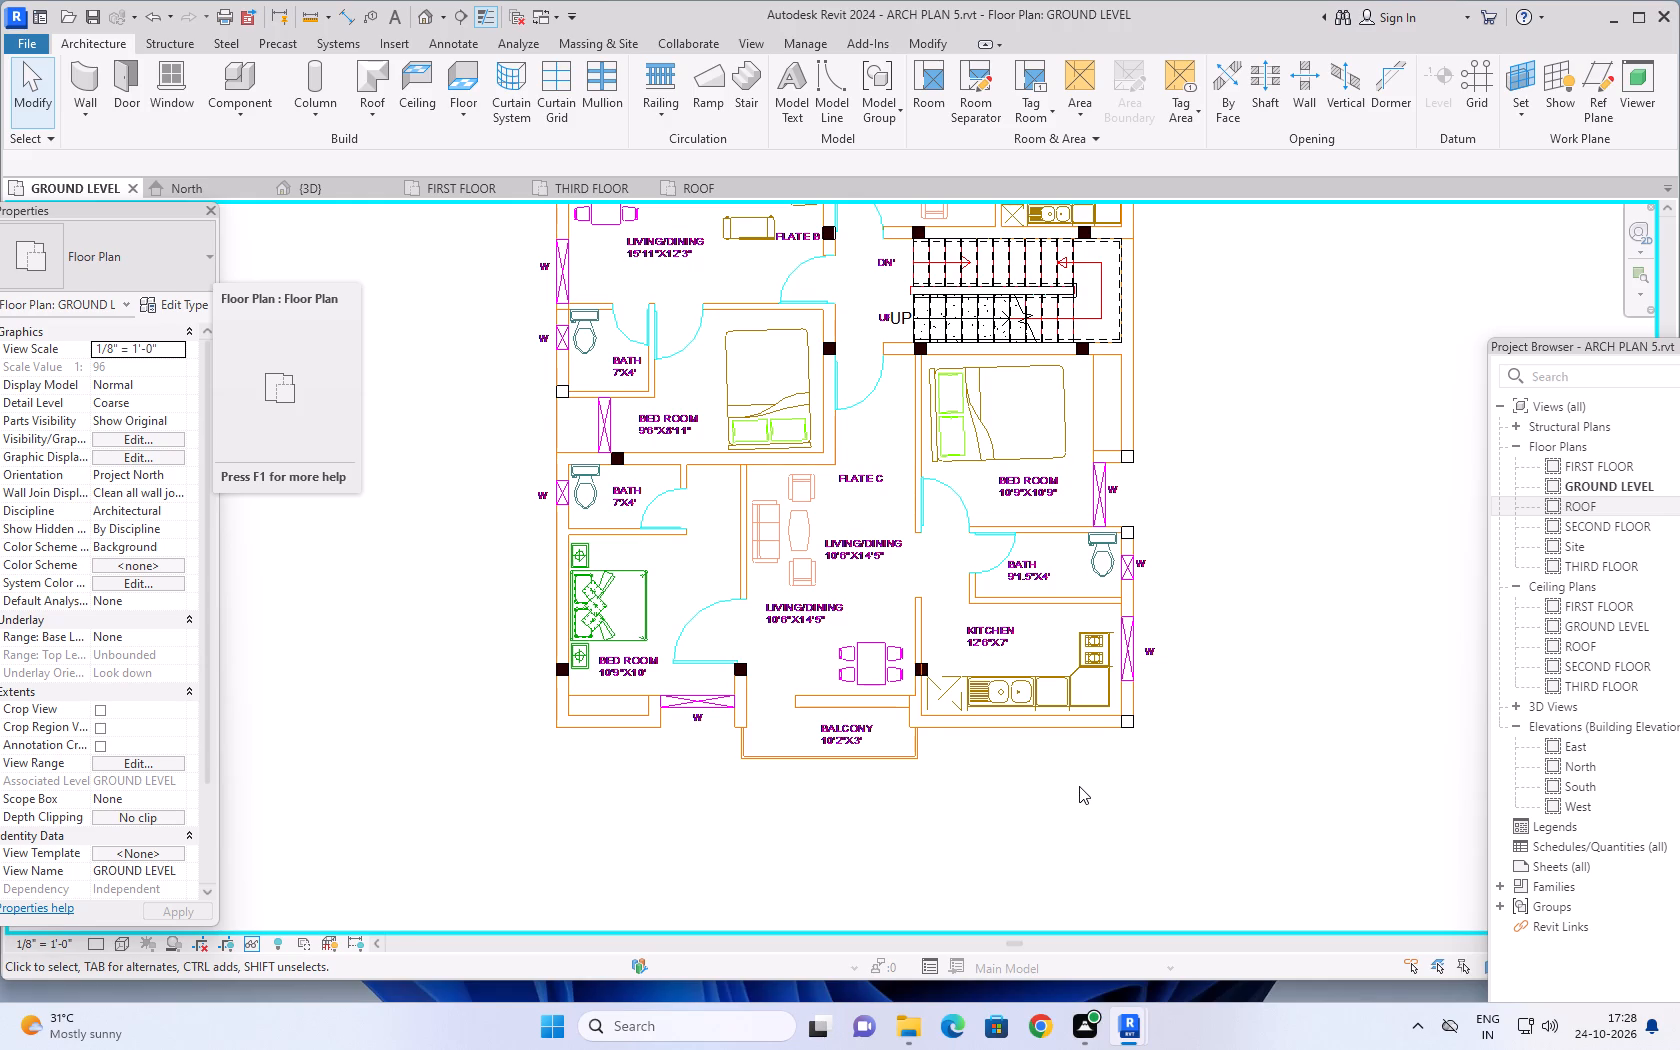
{"action": "middle_click_drag", "start_coordinate": [1075, 786], "coordinate": [1053, 714]}
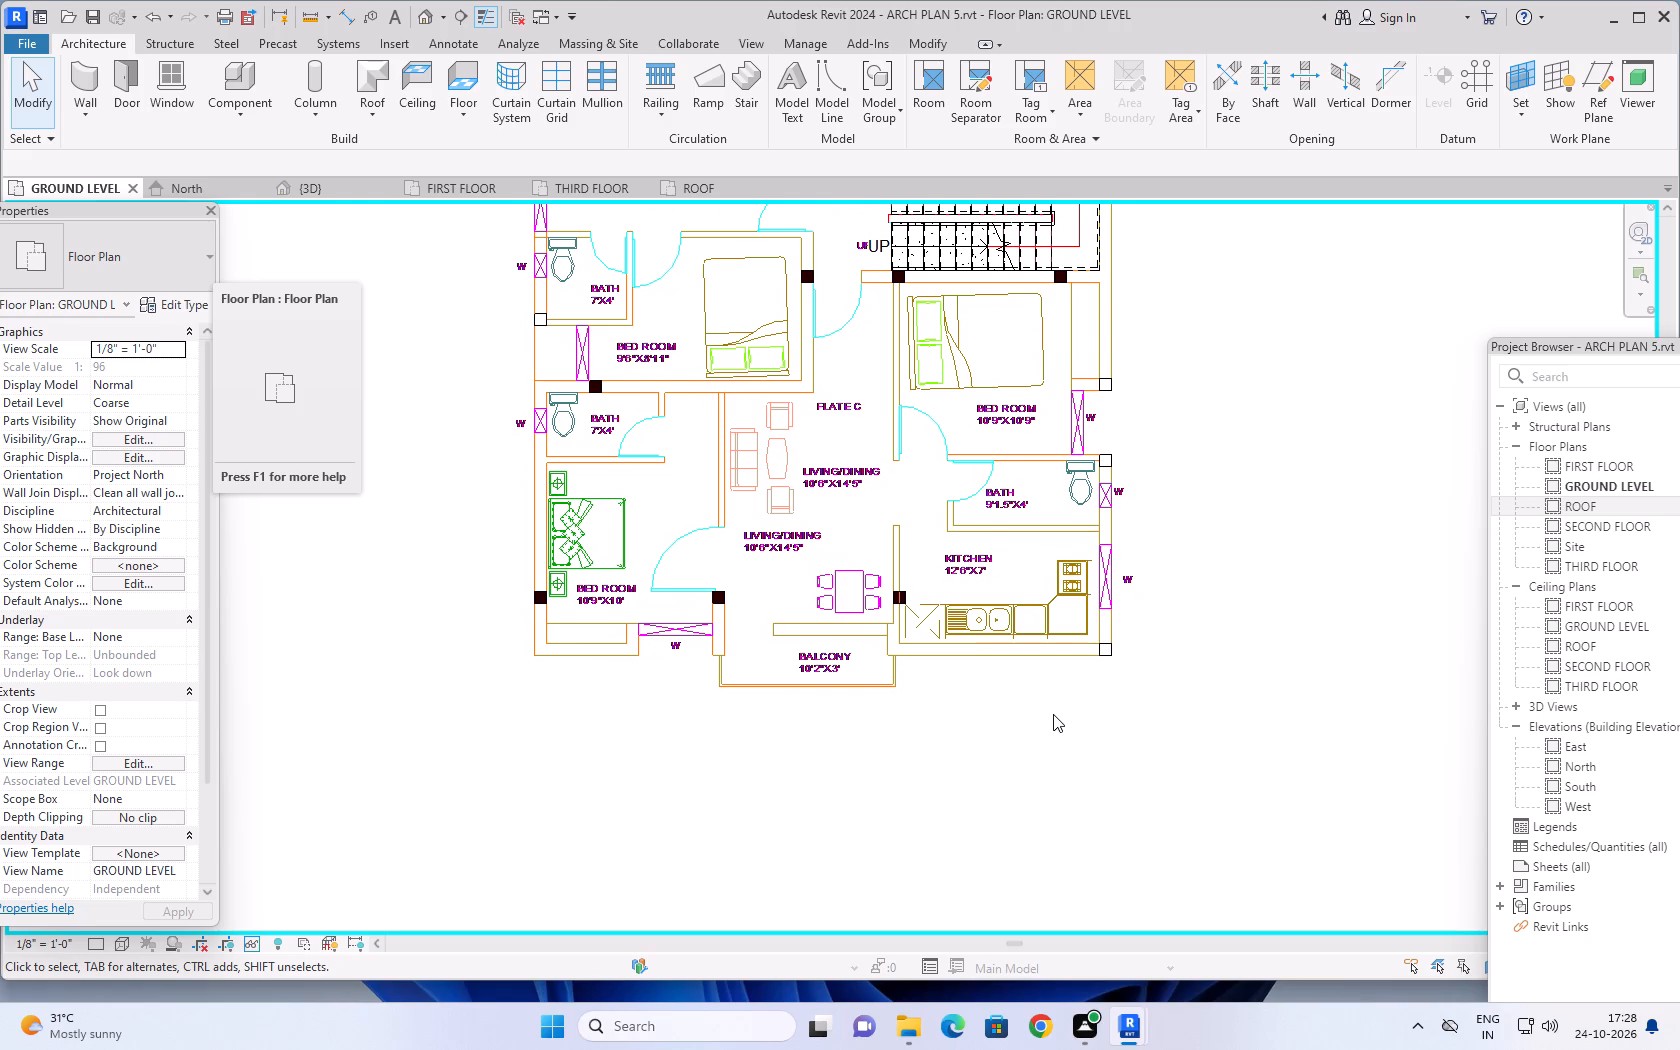
{"action": "scroll", "coordinate": [1053, 714], "scroll_direction": "down", "scroll_amount": 1}
{"action": "middle_click_drag", "start_coordinate": [1111, 730], "coordinate": [975, 729]}
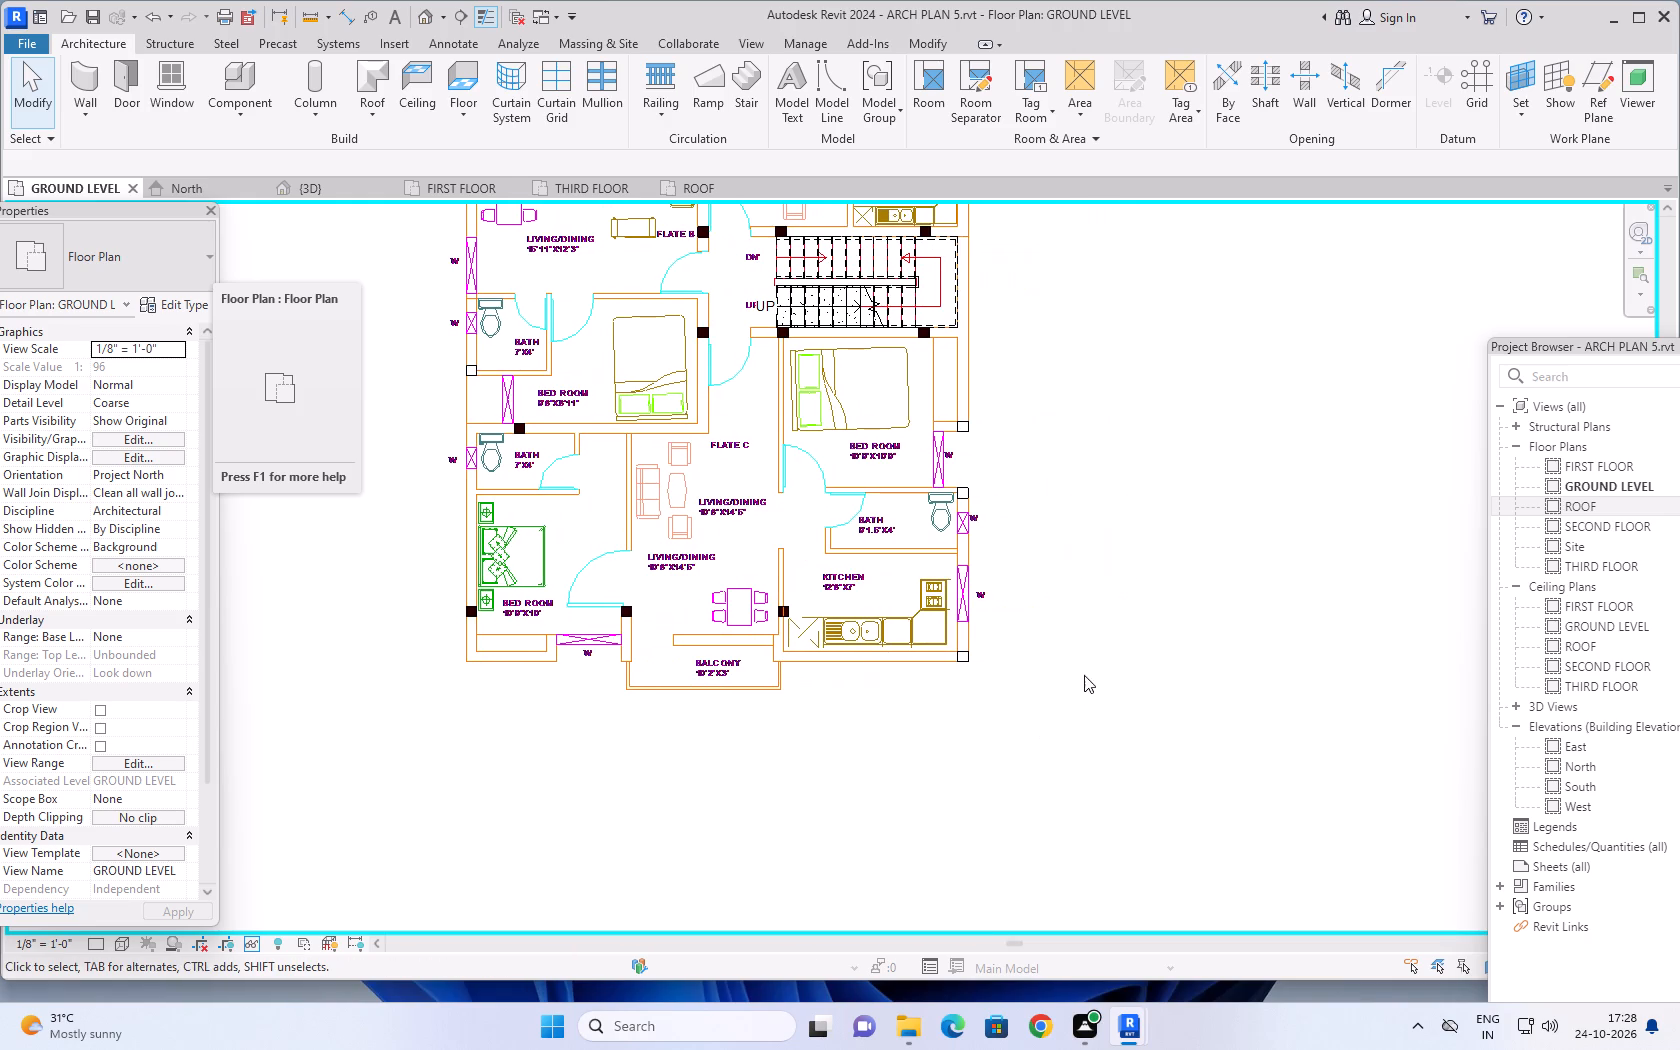
{"action": "middle_click_drag", "start_coordinate": [1084, 674], "coordinate": [1078, 695]}
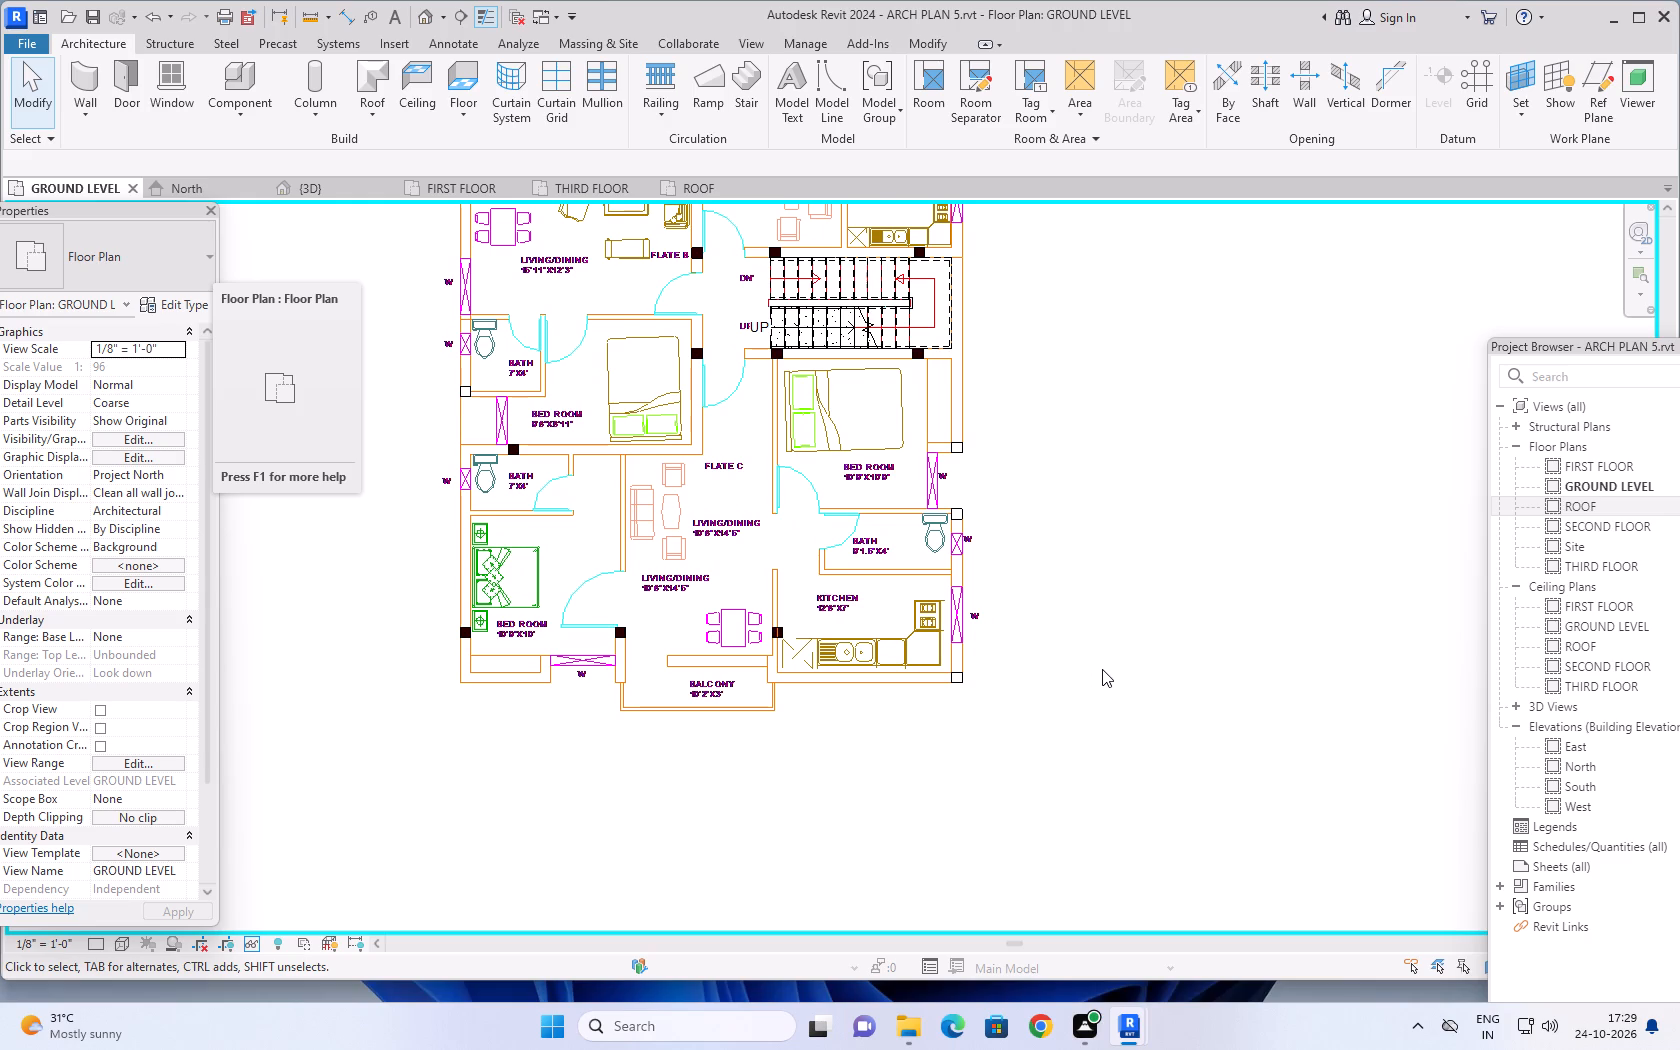
{"action": "scroll", "coordinate": [1106, 666], "scroll_direction": "up", "scroll_amount": 1}
{"action": "middle_click_drag", "start_coordinate": [1104, 670], "coordinate": [1120, 617]}
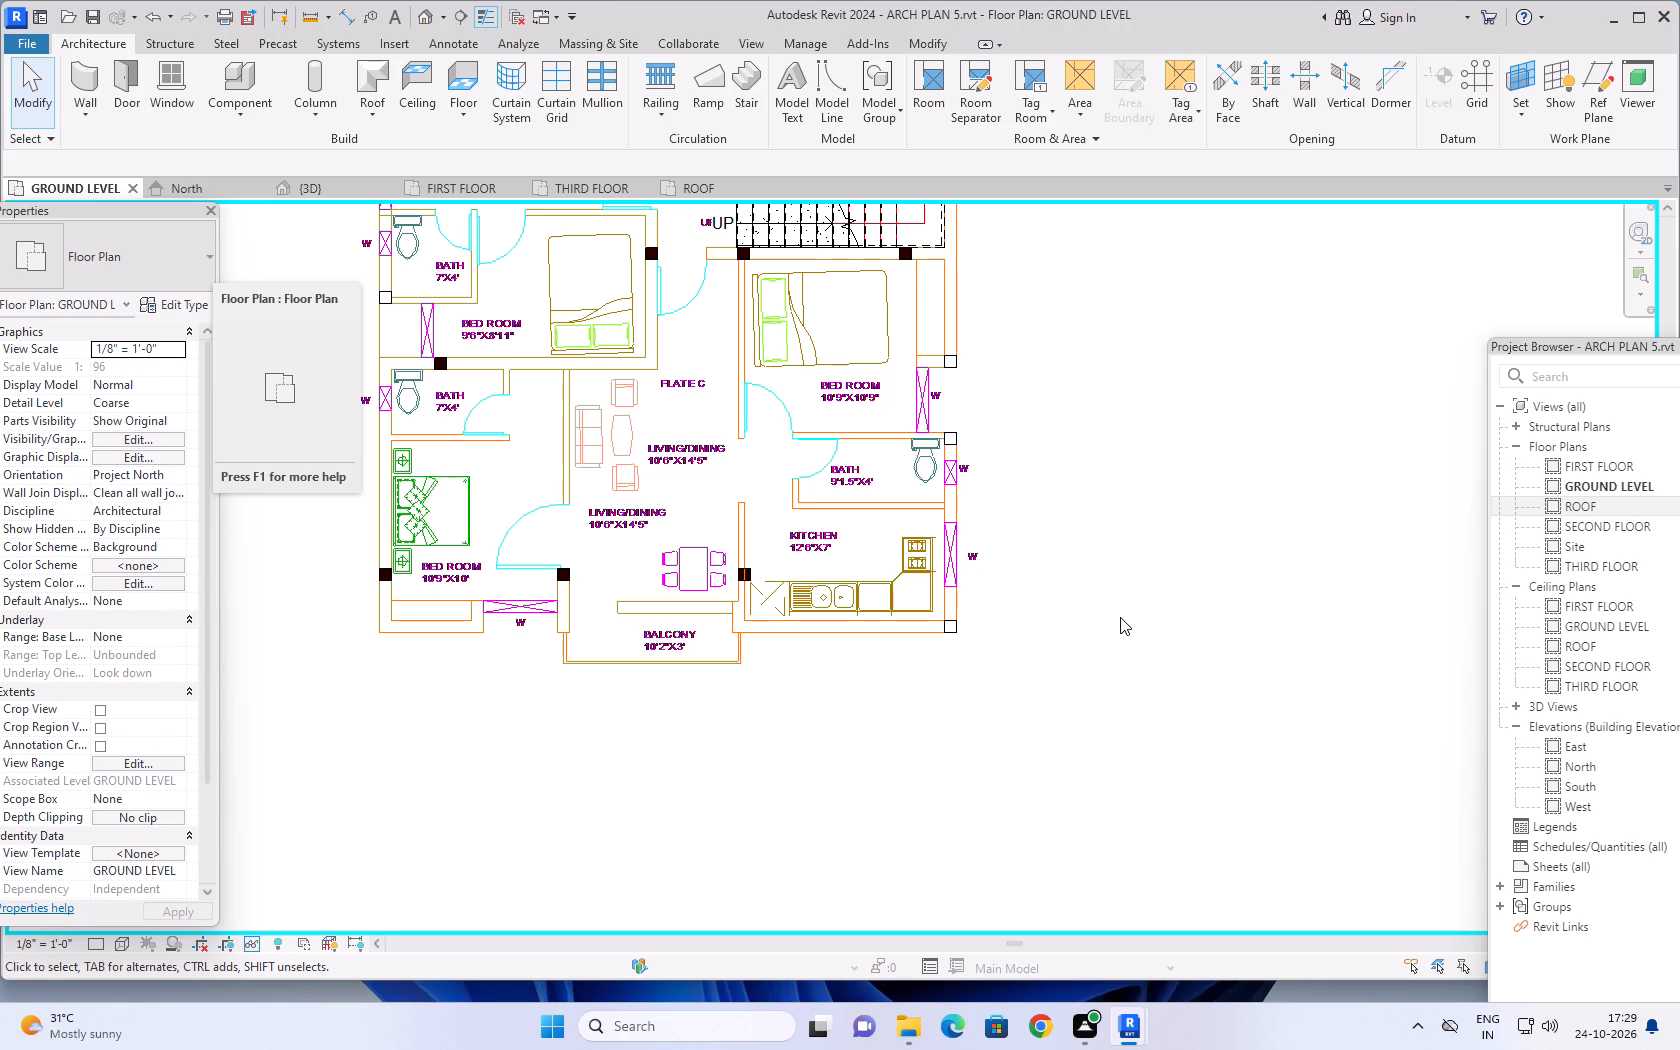
{"action": "scroll", "coordinate": [1153, 581], "scroll_direction": "down", "scroll_amount": 2}
{"action": "middle_click_drag", "start_coordinate": [1170, 522], "coordinate": [1154, 576]}
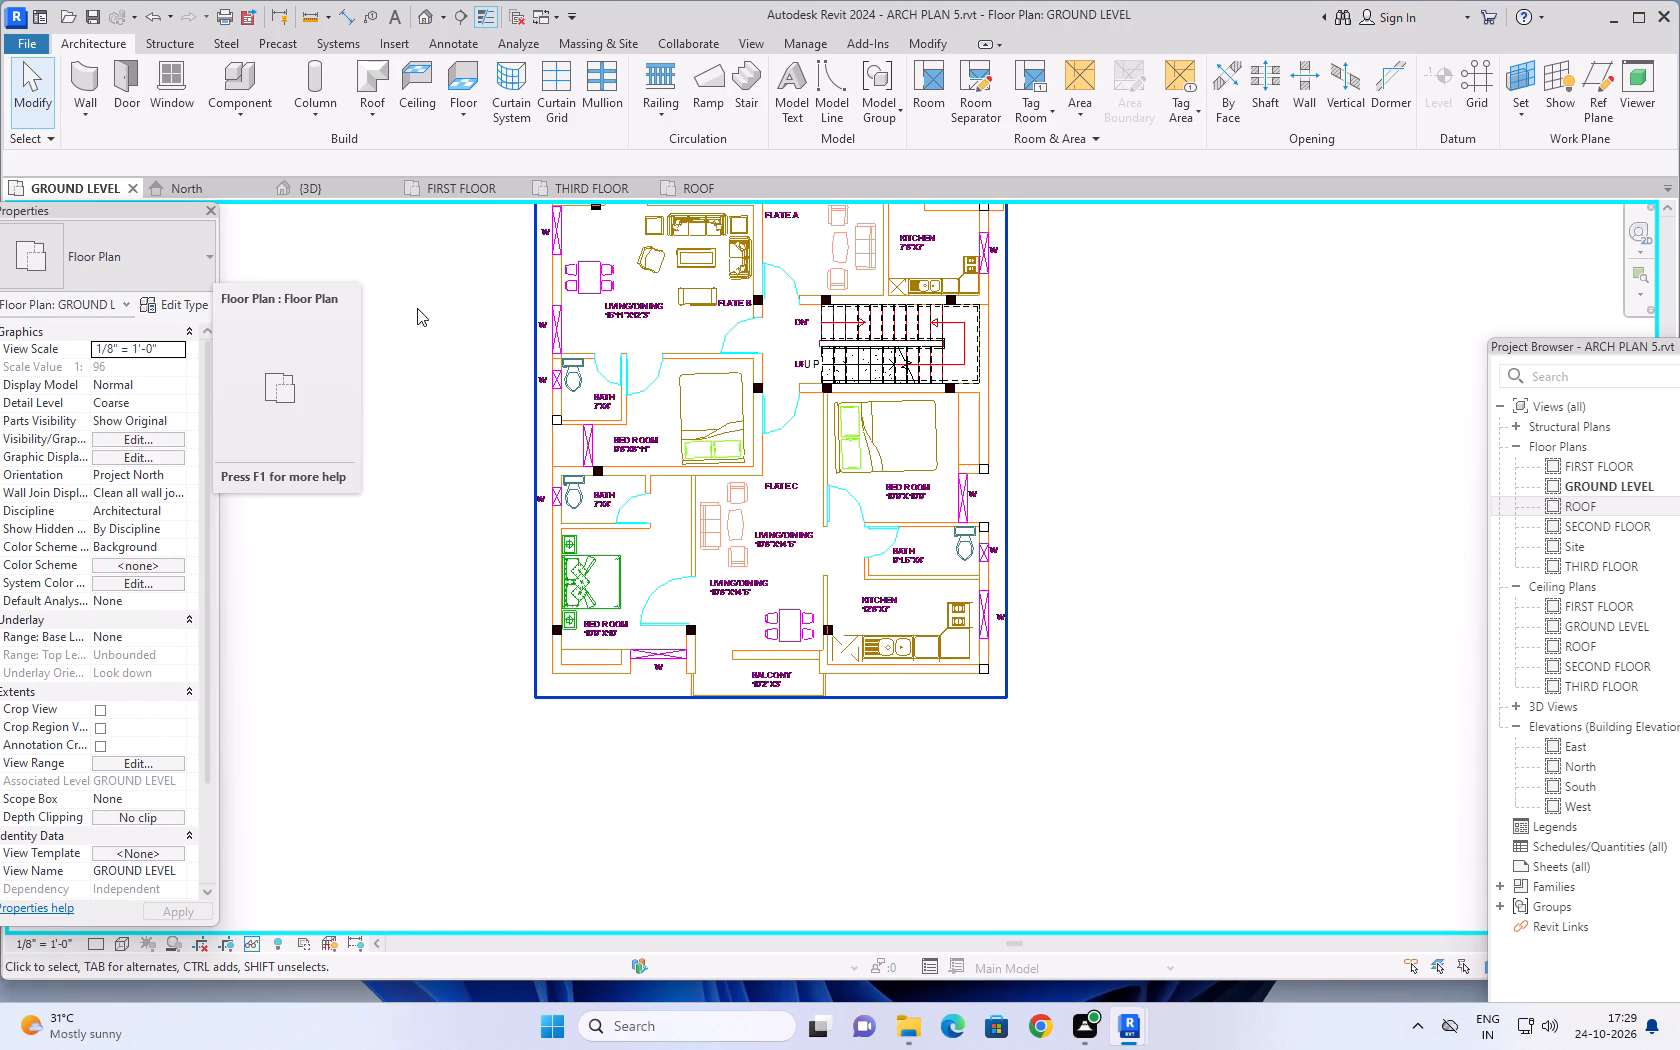
Examine the front balconies, windows and open ground storey in the 3D view, turning the building around its front face.
{"action": "left_click", "coordinate": [329, 196]}
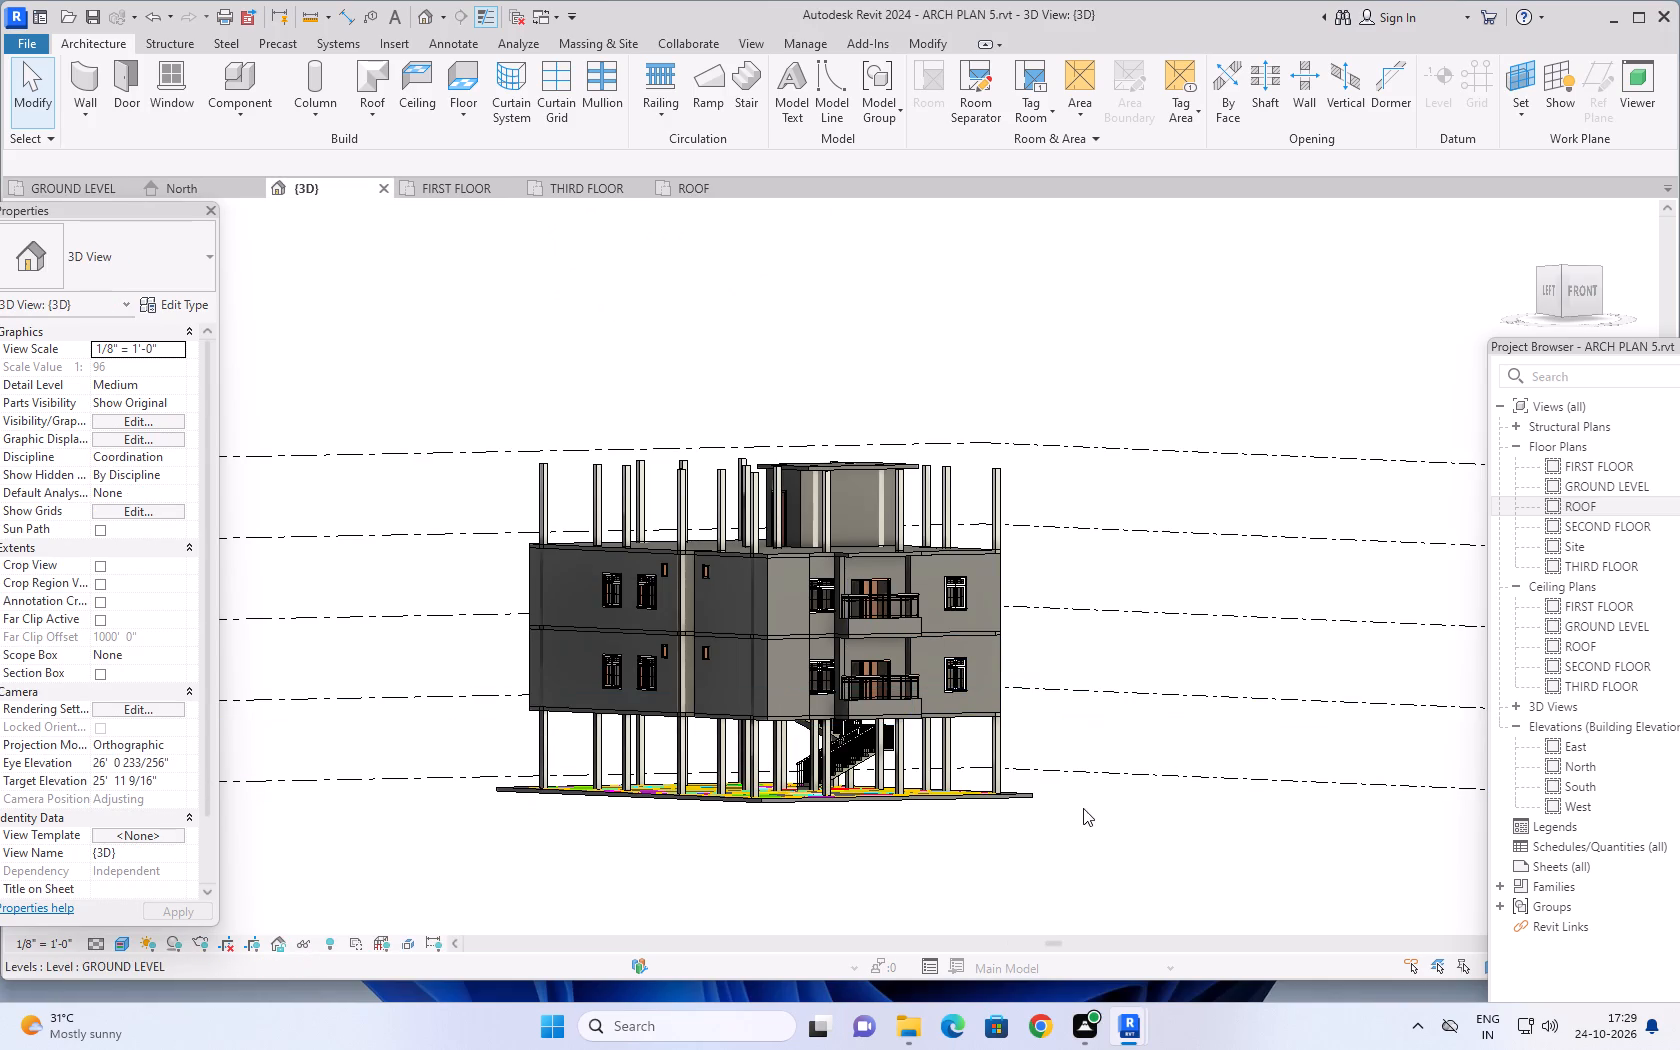
{"action": "middle_click_drag", "start_coordinate": [1082, 810], "coordinate": [953, 839], "text": "shift"}
{"action": "middle_click_drag", "start_coordinate": [870, 660], "coordinate": [1064, 730]}
{"action": "scroll", "coordinate": [1051, 740], "scroll_direction": "up", "scroll_amount": 2}
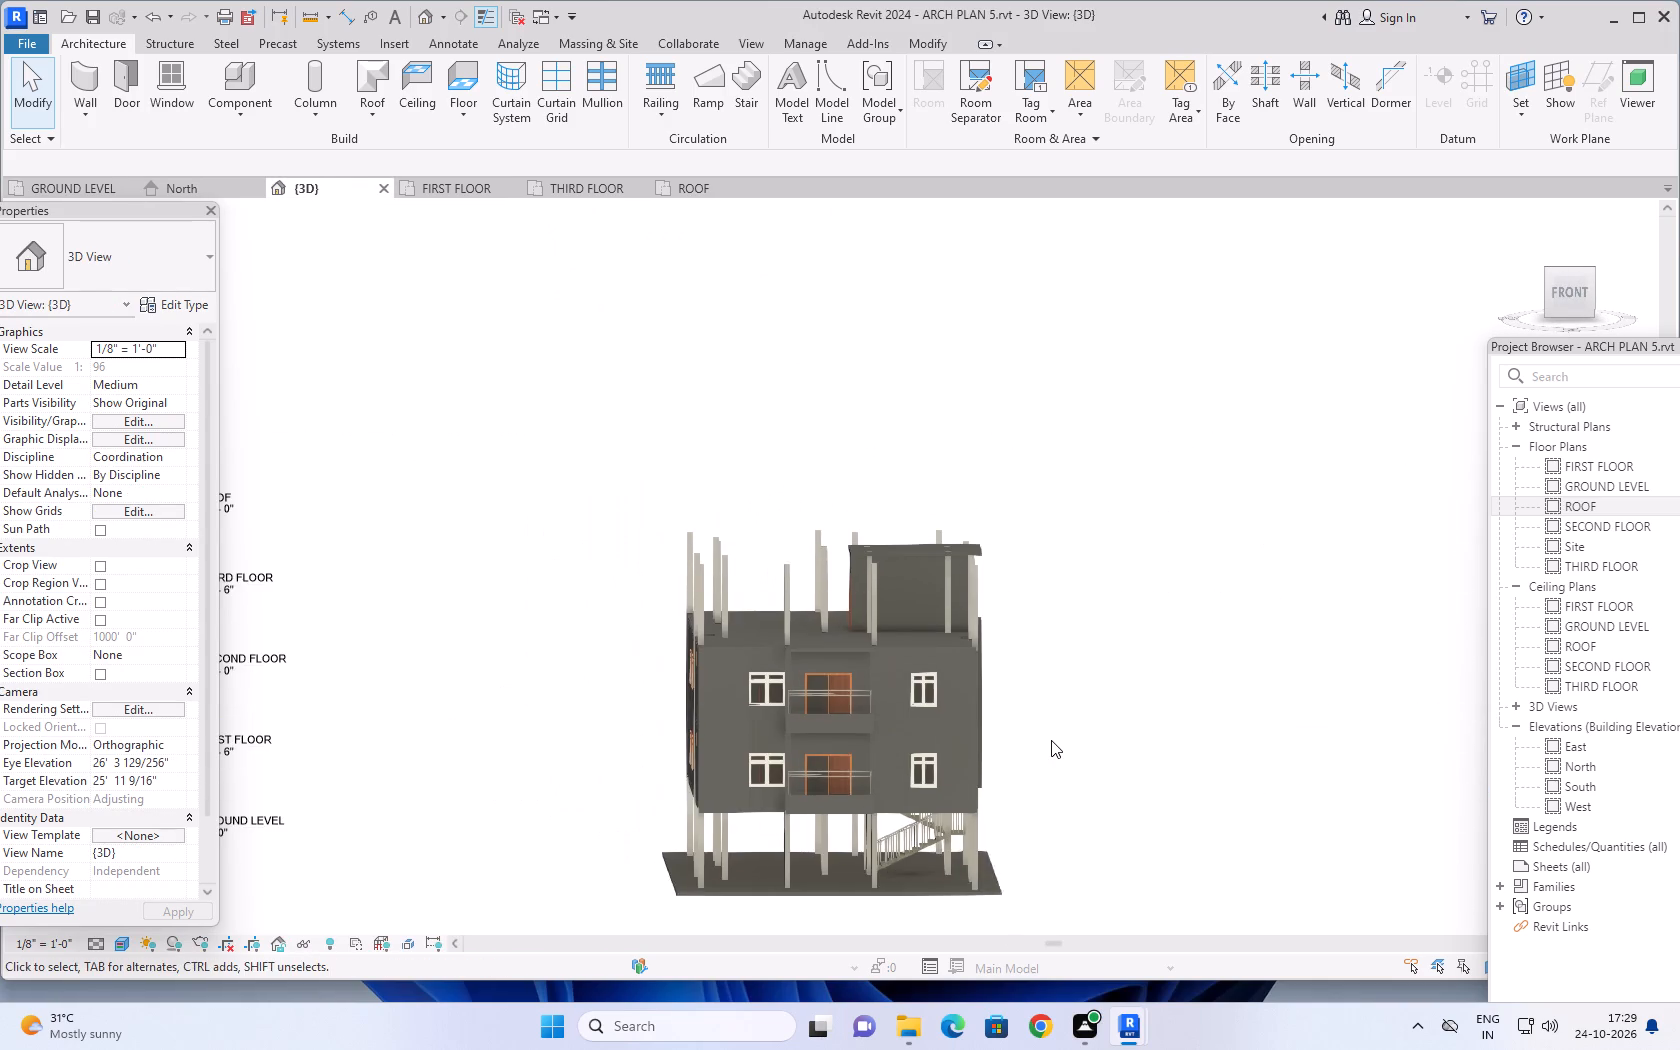
{"action": "middle_click_drag", "start_coordinate": [1070, 696], "coordinate": [1157, 662]}
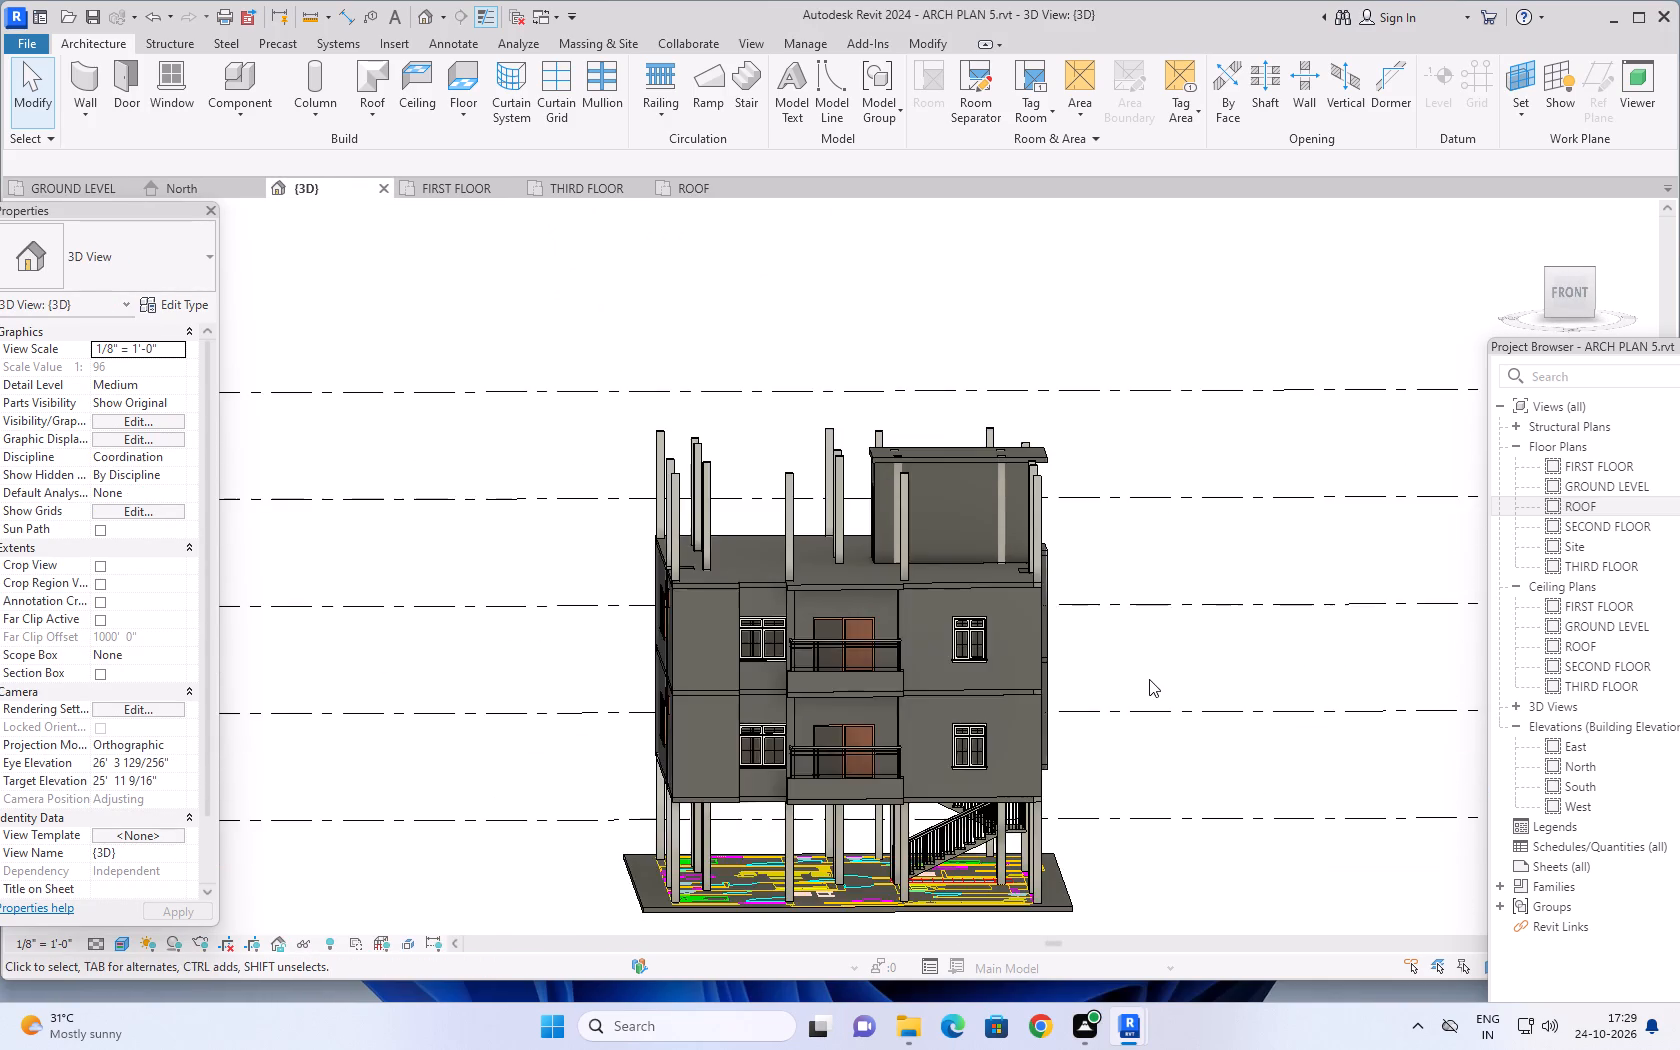
{"action": "middle_click_drag", "start_coordinate": [1149, 679], "coordinate": [1165, 641]}
{"action": "scroll", "coordinate": [1165, 644], "scroll_direction": "up", "scroll_amount": 1}
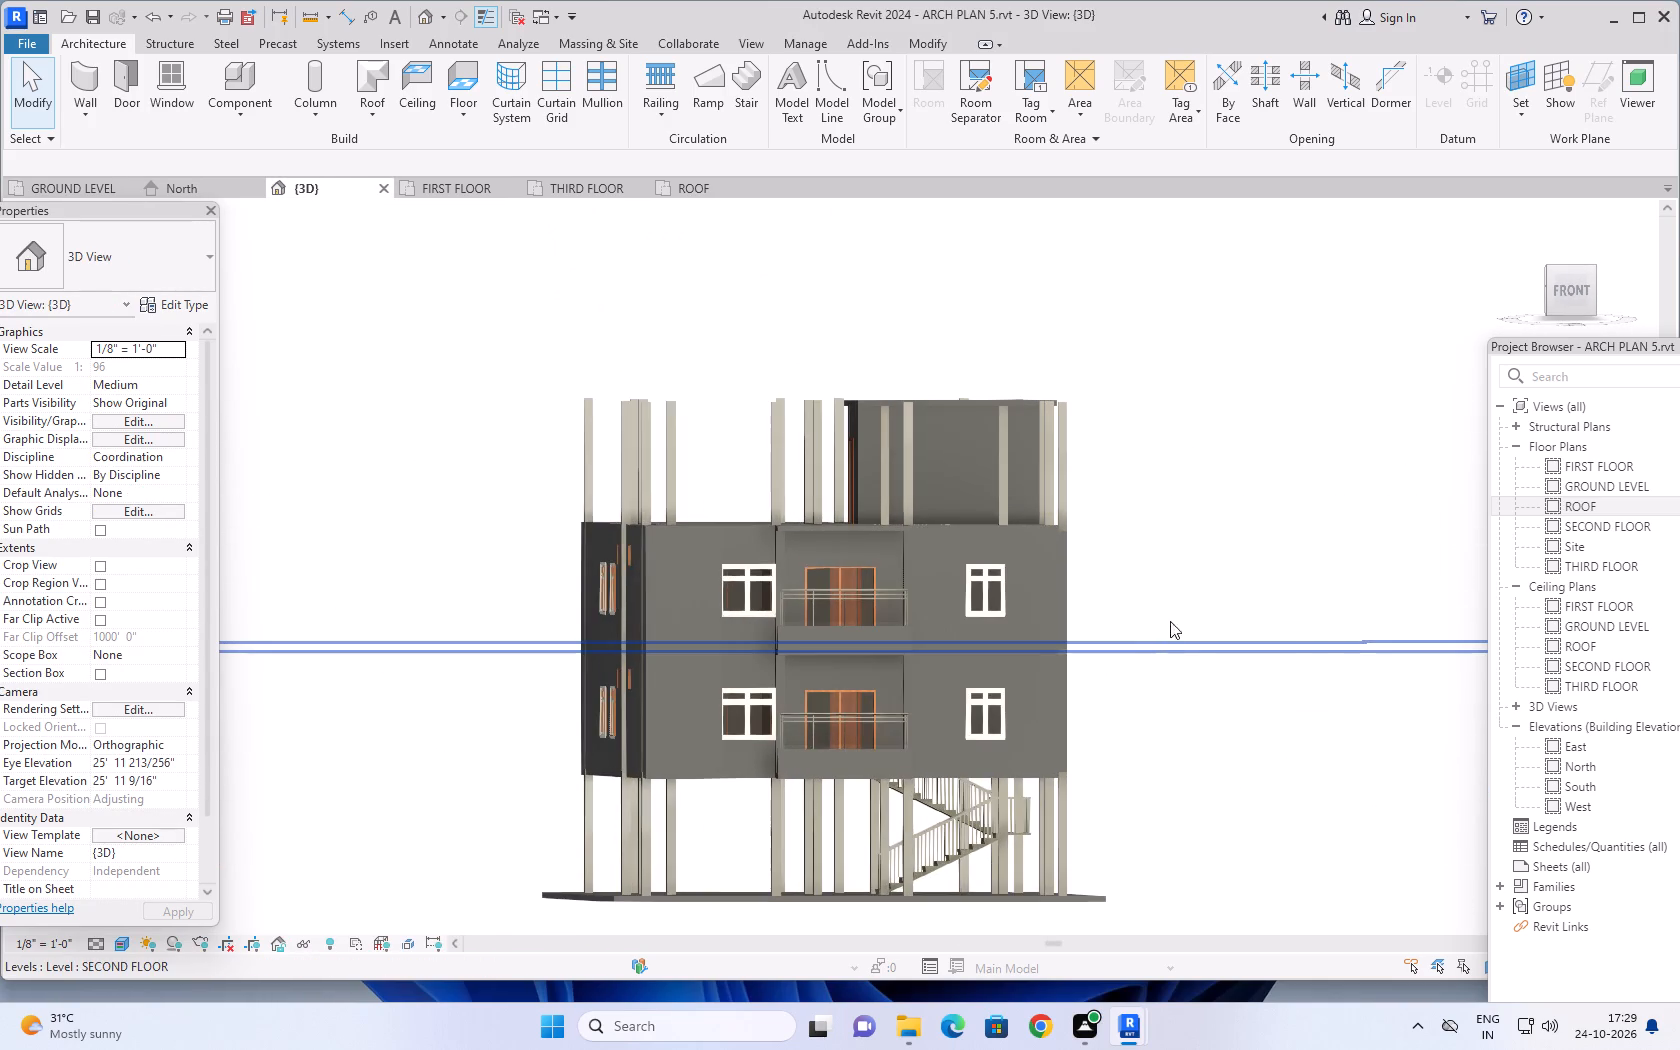
{"action": "middle_click_drag", "start_coordinate": [1178, 607], "coordinate": [1183, 627]}
{"action": "middle_click_drag", "start_coordinate": [1183, 627], "coordinate": [1183, 638]}
{"action": "middle_click", "coordinate": [1183, 638]}
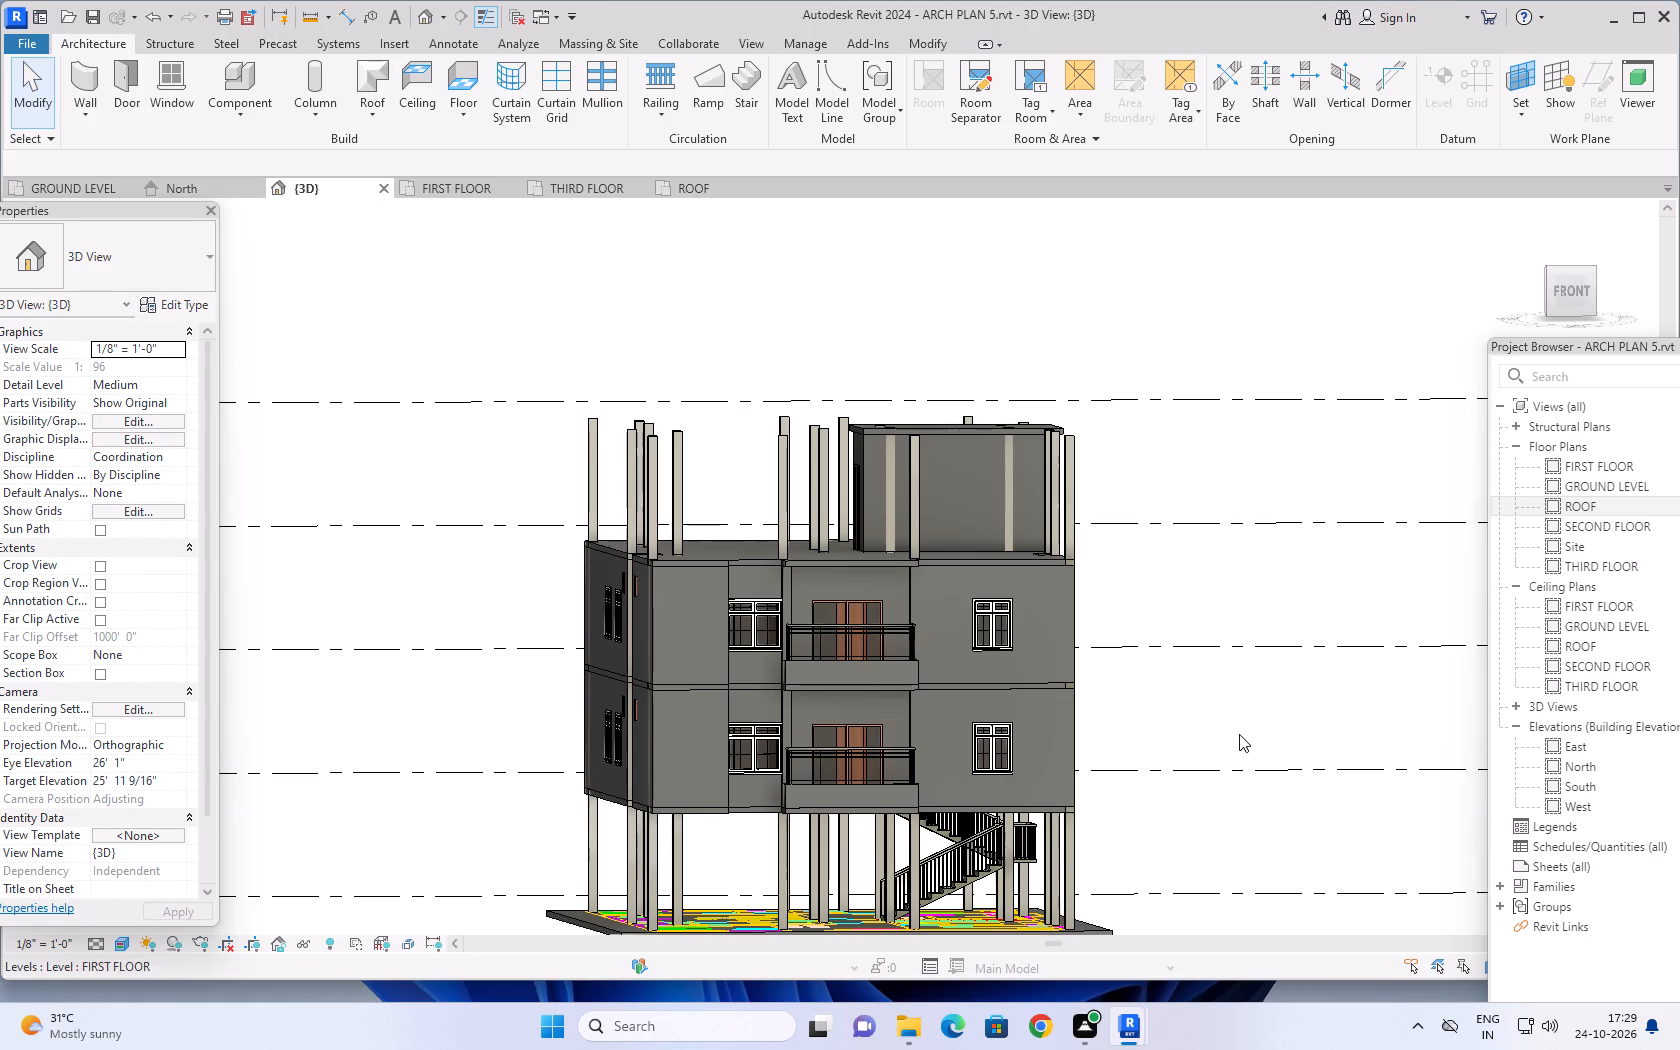
{"action": "middle_click_drag", "start_coordinate": [1240, 706], "coordinate": [1211, 722], "text": "shift"}
{"action": "scroll", "coordinate": [1239, 708], "scroll_direction": "down", "scroll_amount": 1, "text": "shift"}
{"action": "scroll", "coordinate": [1211, 722], "scroll_direction": "down", "scroll_amount": 2}
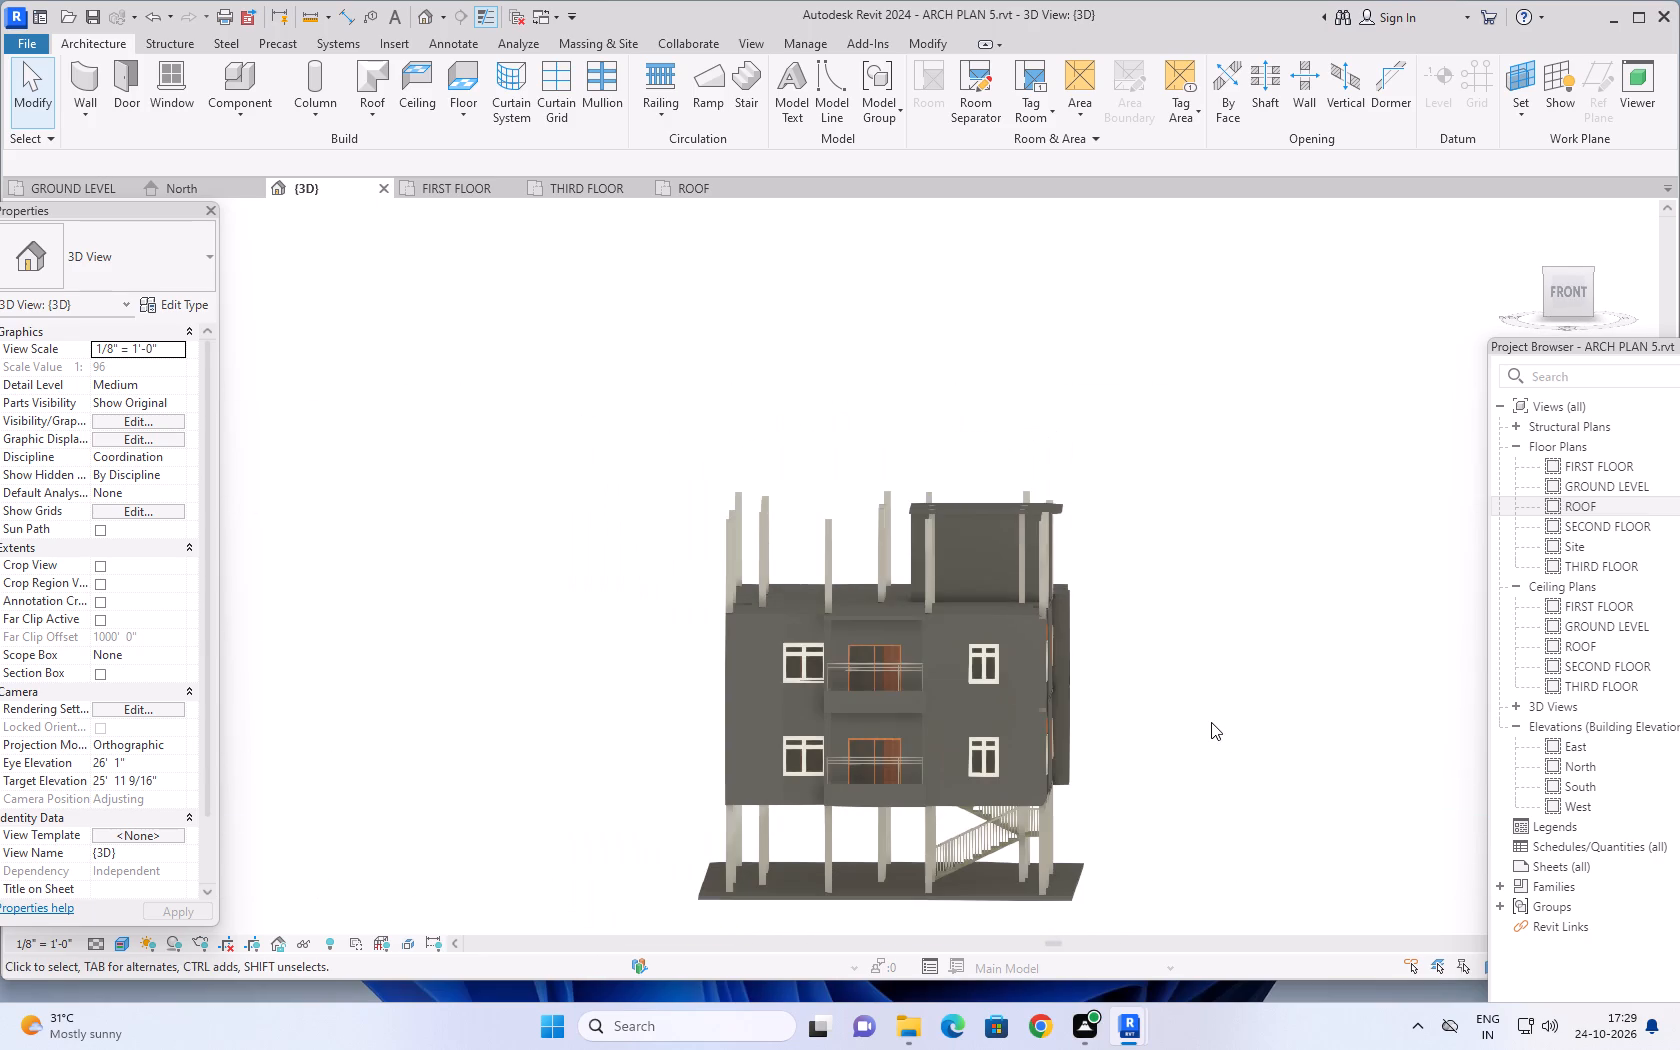
{"action": "middle_click_drag", "start_coordinate": [1211, 711], "coordinate": [1222, 687]}
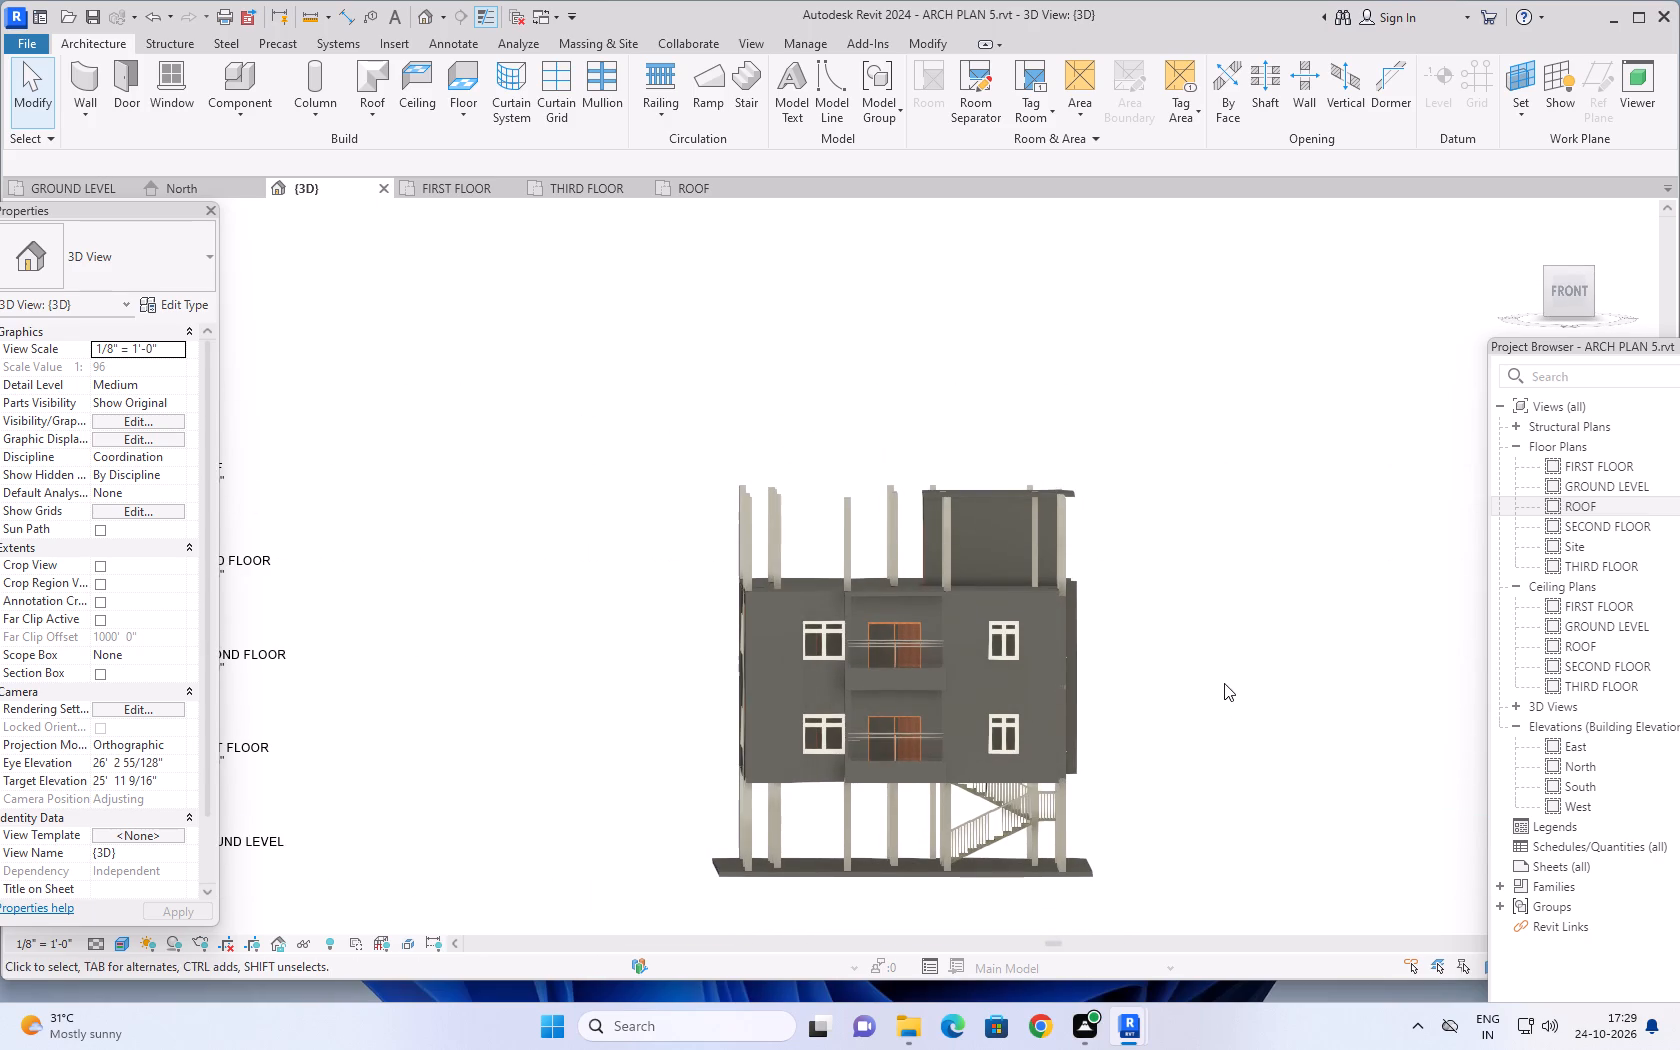
Examine the front face squarely in the 3D view, comparing the storeys and third-floor columns with the level lines.
{"action": "left_click", "coordinate": [1562, 288]}
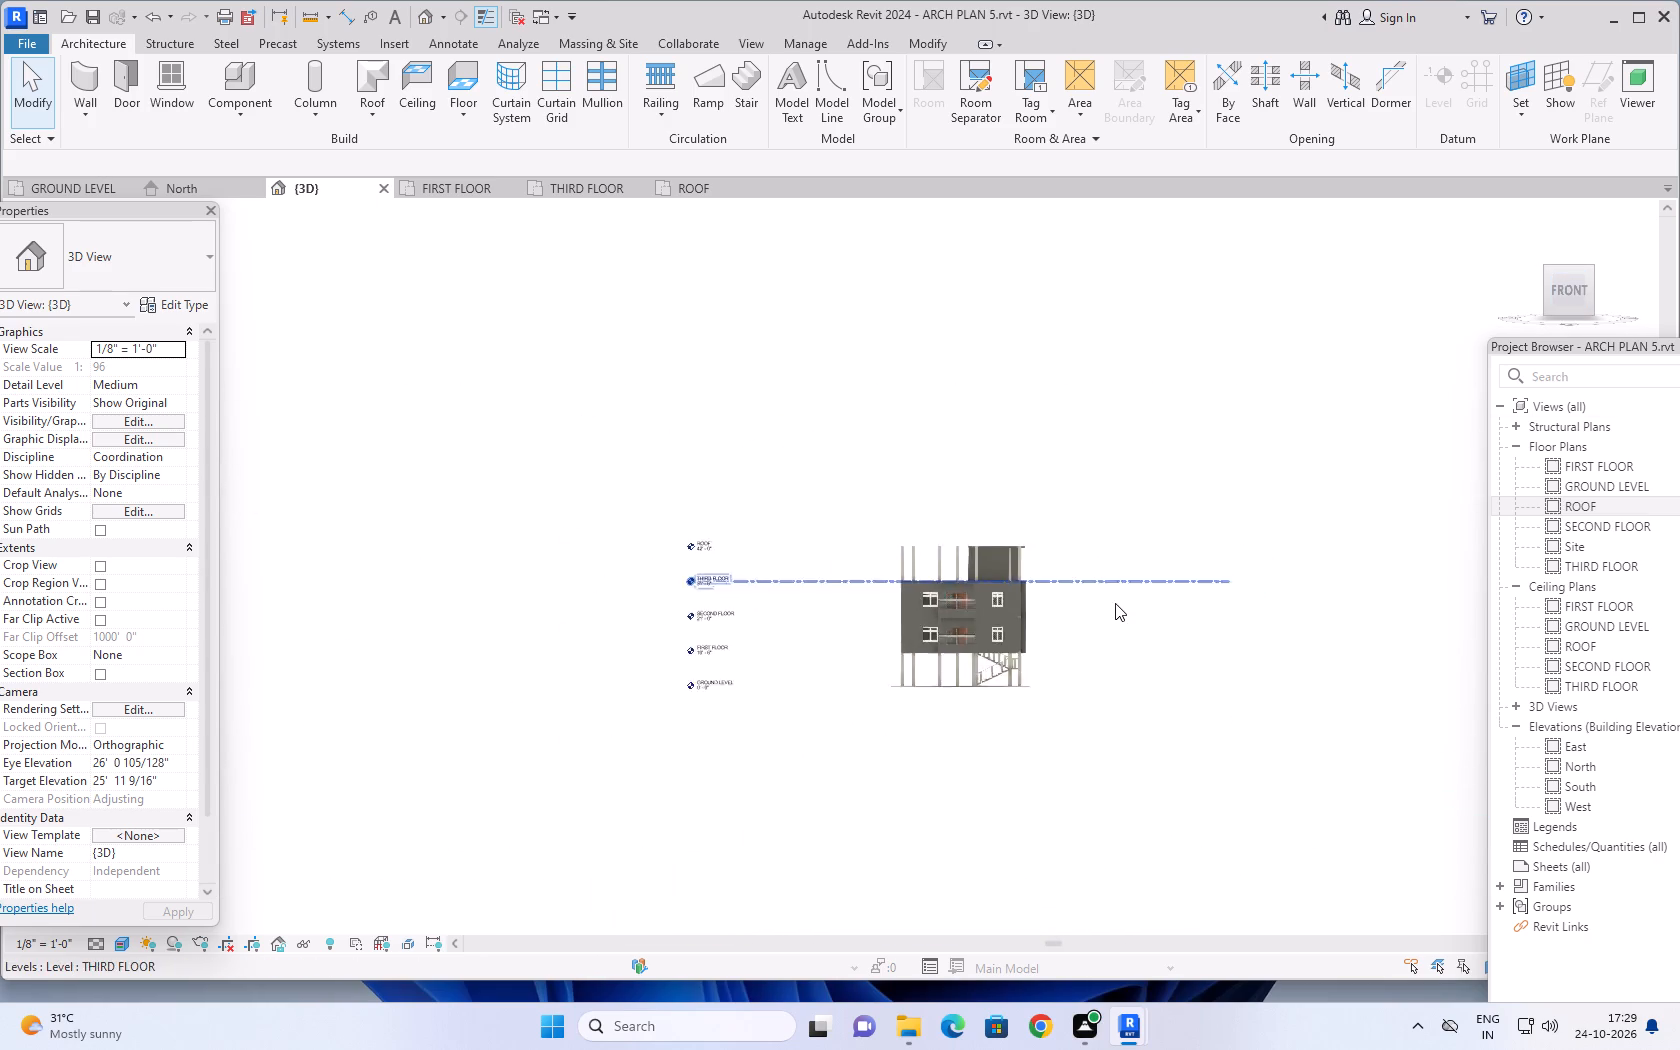
{"action": "scroll", "coordinate": [1115, 603], "scroll_direction": "up", "scroll_amount": 6}
{"action": "middle_click_drag", "start_coordinate": [1066, 678], "coordinate": [1172, 732]}
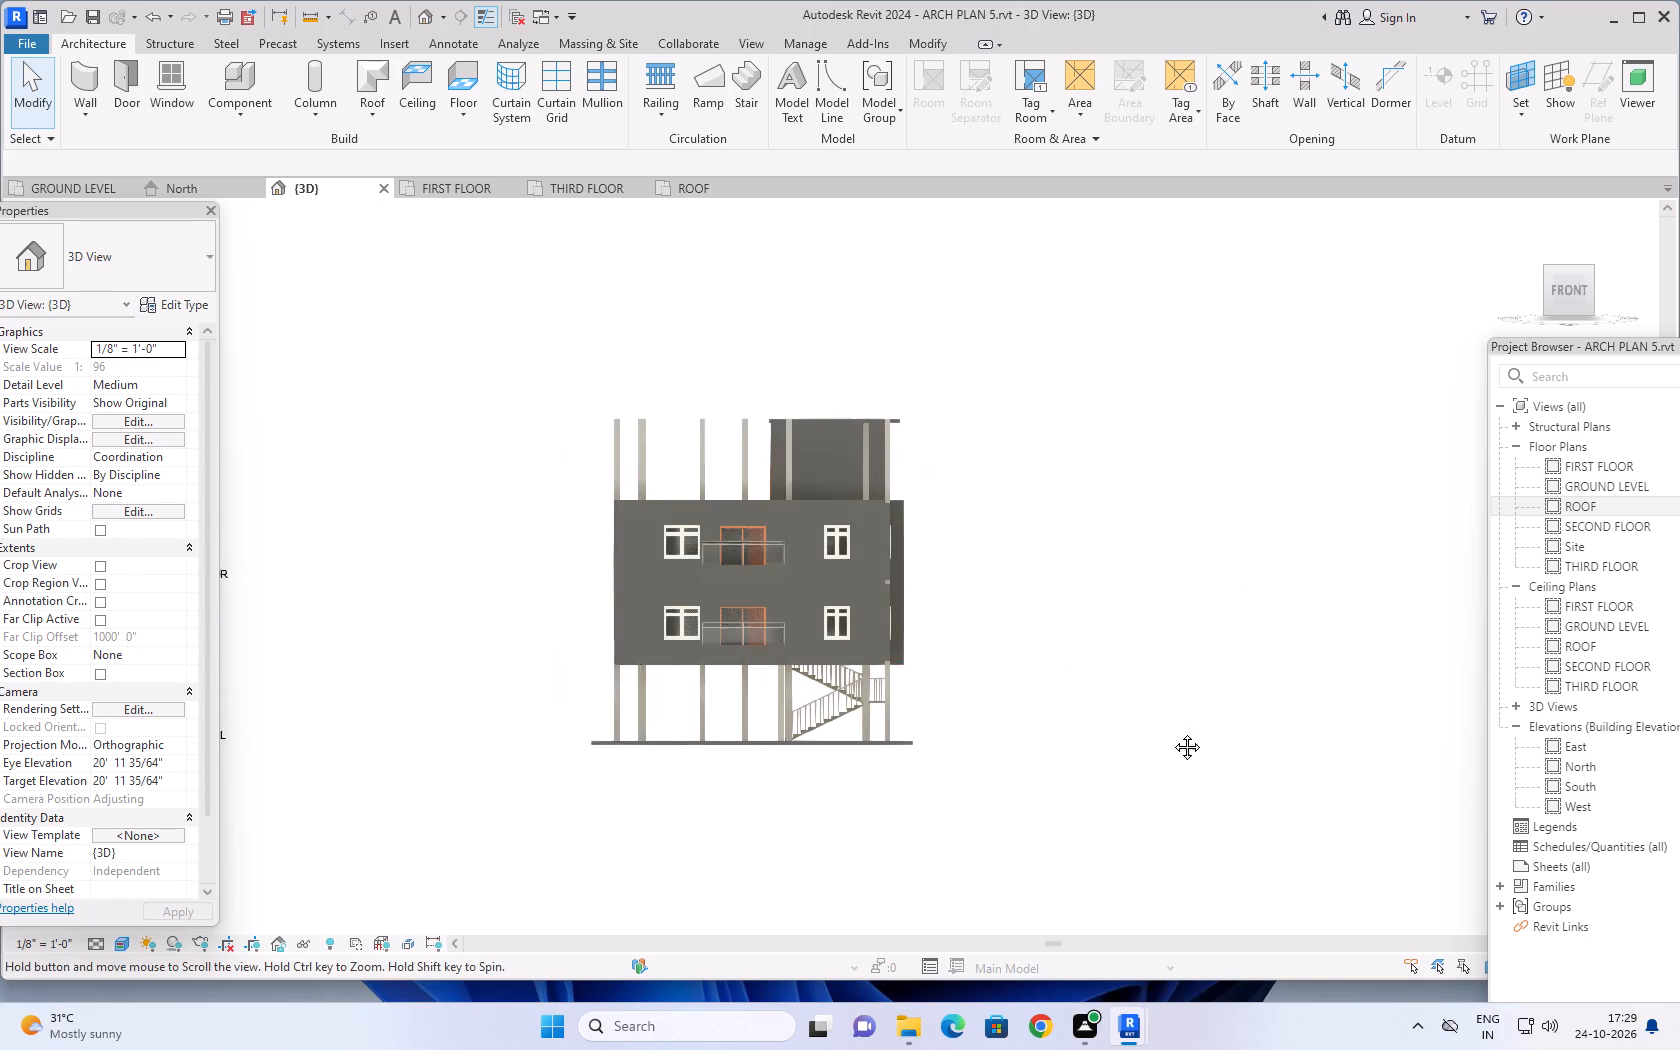
{"action": "middle_click_drag", "start_coordinate": [1172, 732], "coordinate": [1234, 757]}
{"action": "scroll", "coordinate": [1234, 758], "scroll_direction": "up", "scroll_amount": 1}
{"action": "middle_click_drag", "start_coordinate": [1229, 765], "coordinate": [1325, 779]}
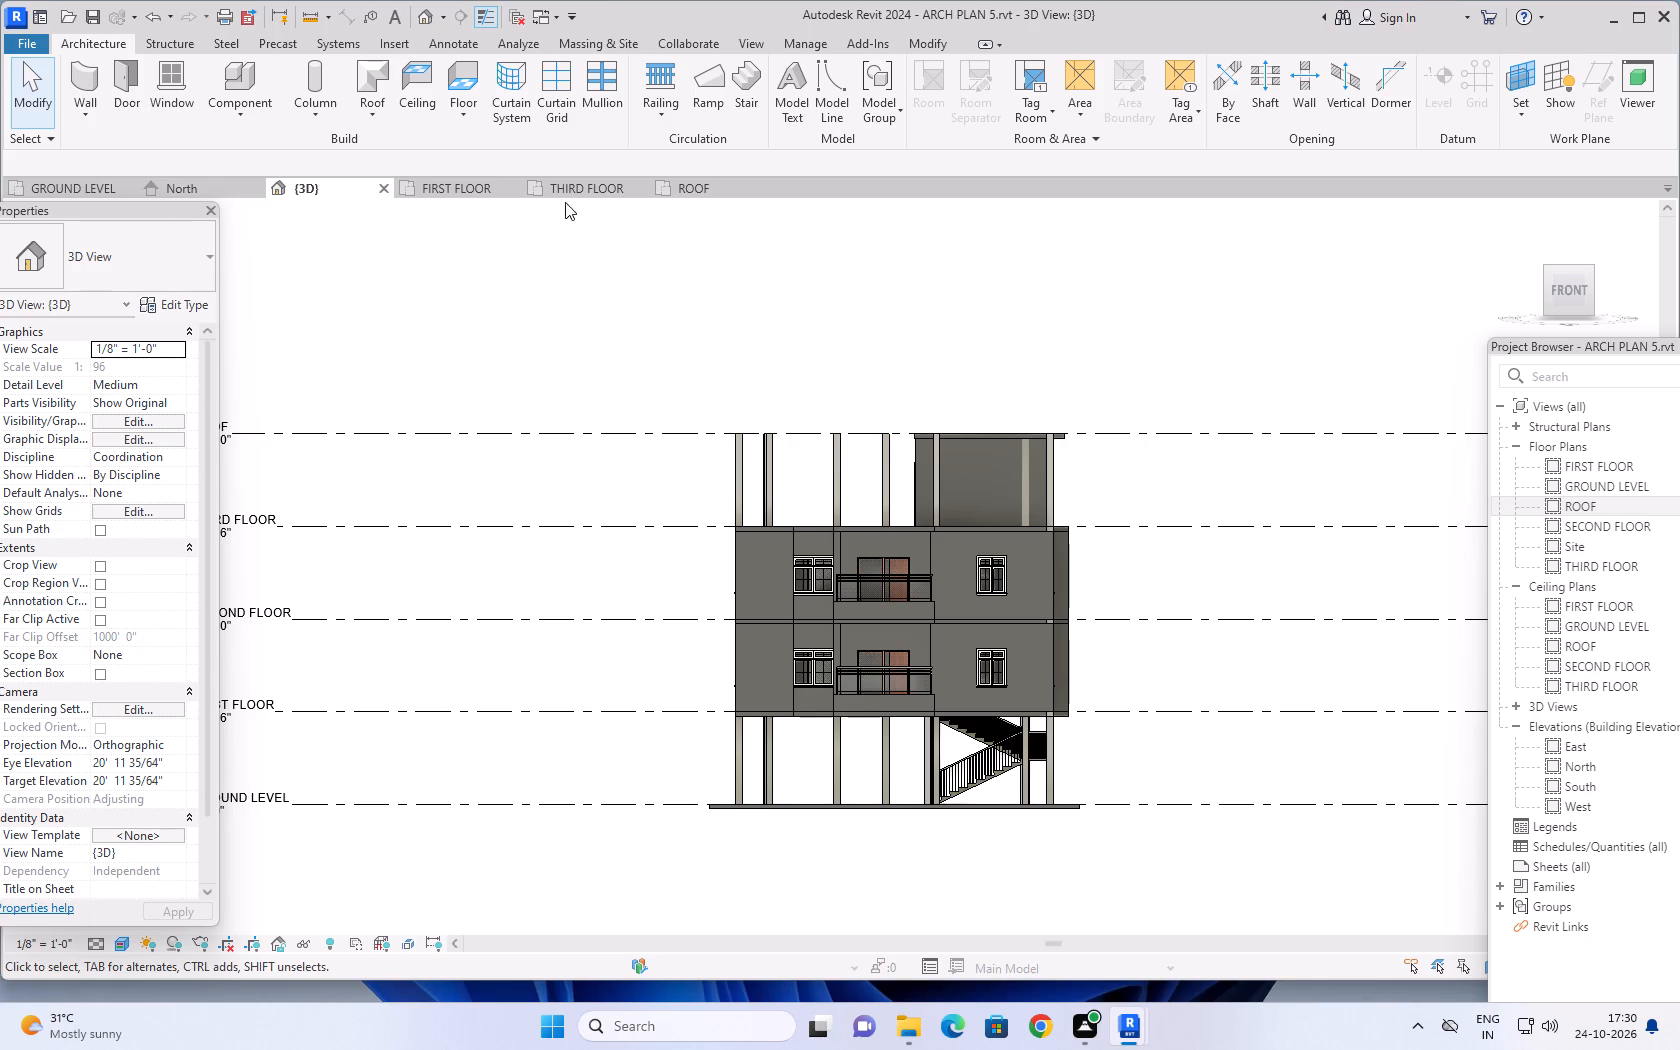
Examine the column positions, slab outline and staircase enclosure on the THIRD FLOOR plan.
{"action": "left_click", "coordinate": [600, 187]}
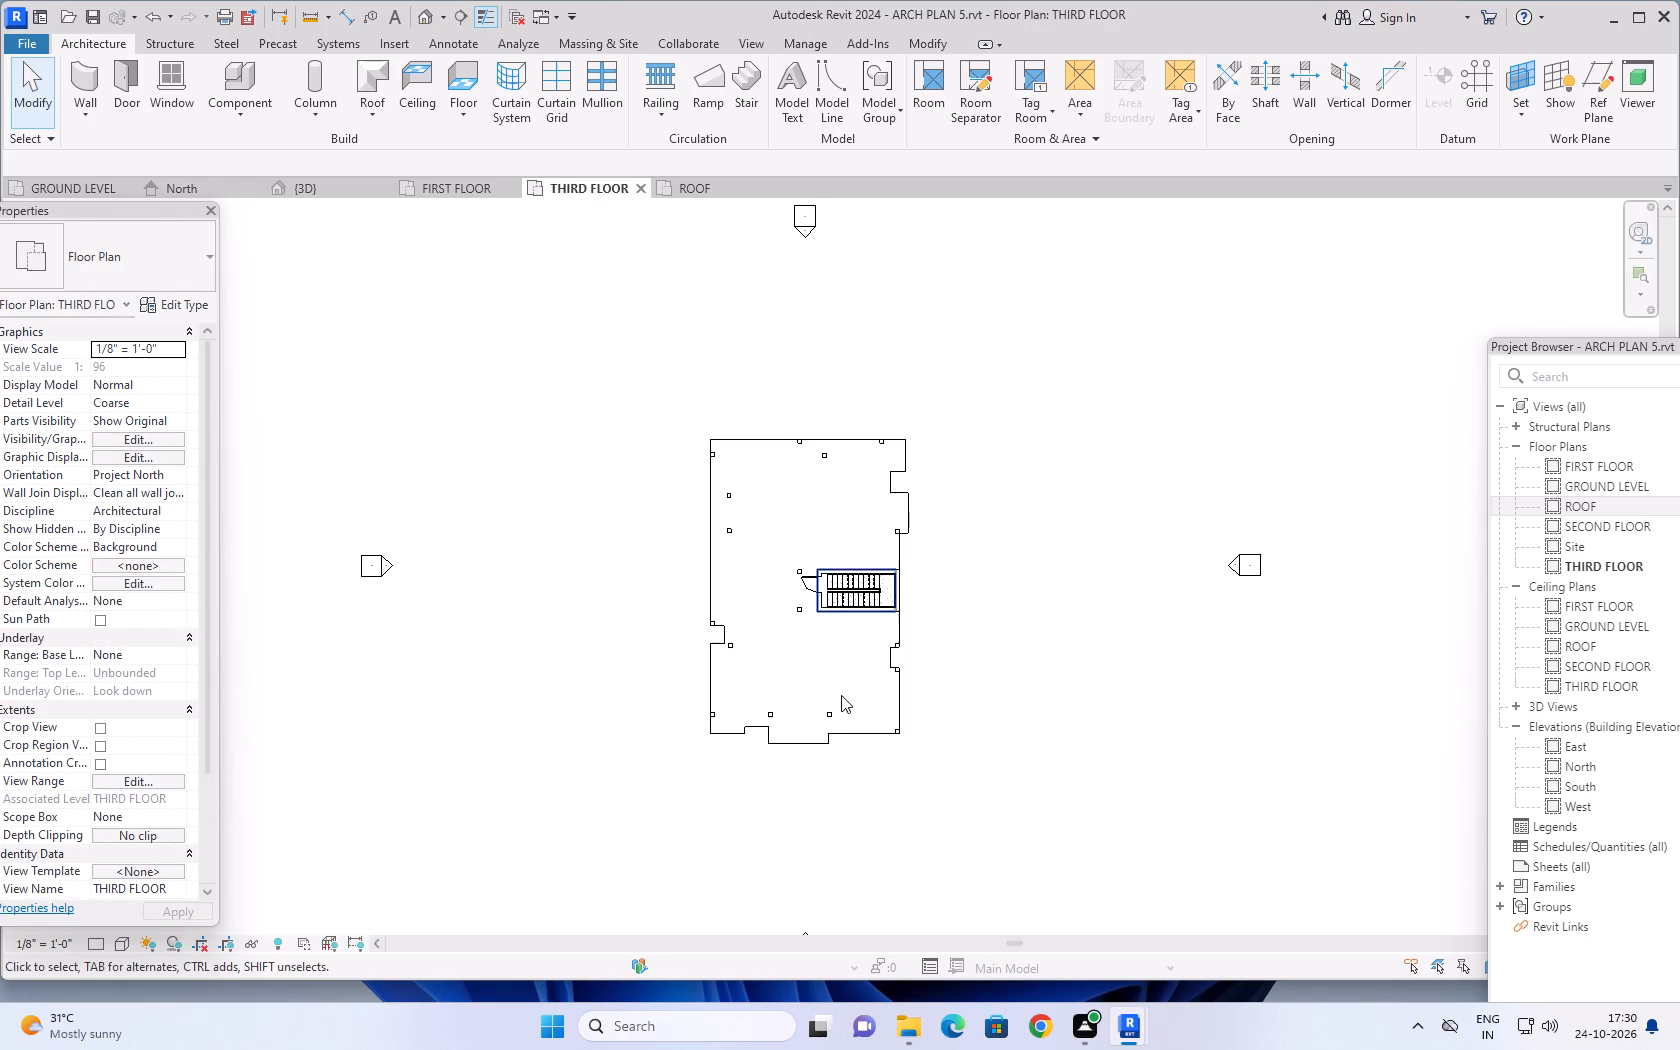
{"action": "scroll", "coordinate": [786, 775], "scroll_direction": "up", "scroll_amount": 5}
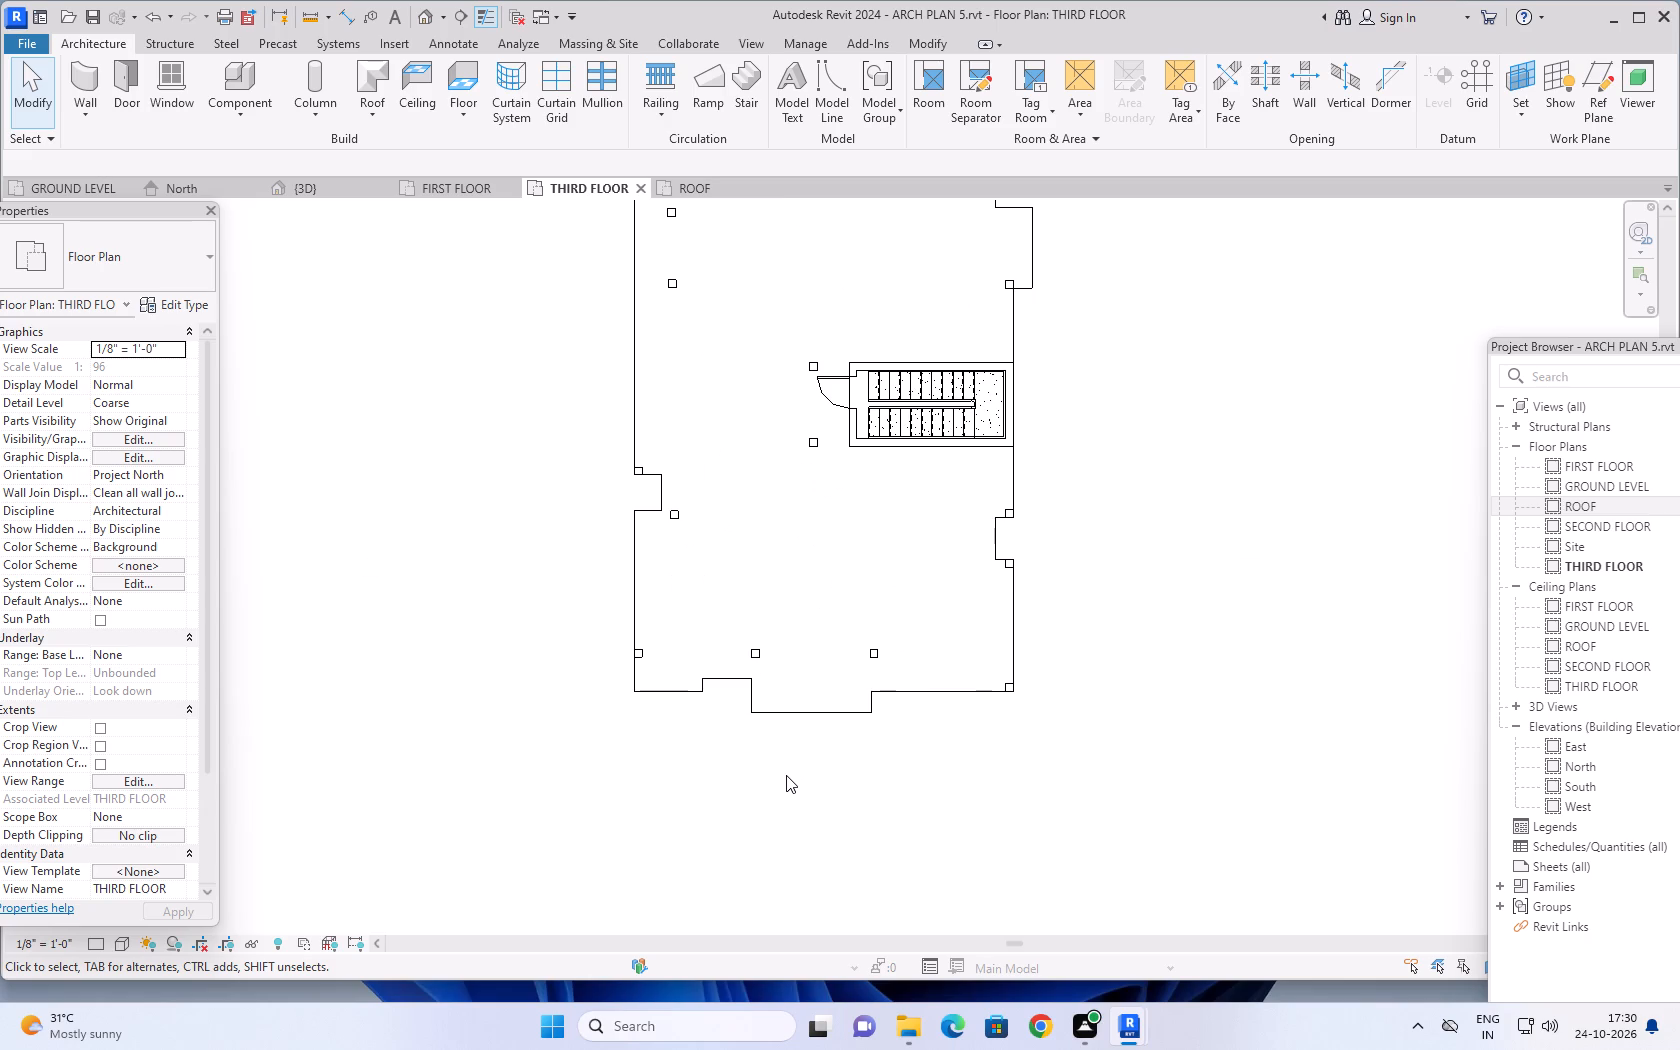
{"action": "scroll", "coordinate": [811, 745], "scroll_direction": "down", "scroll_amount": 1}
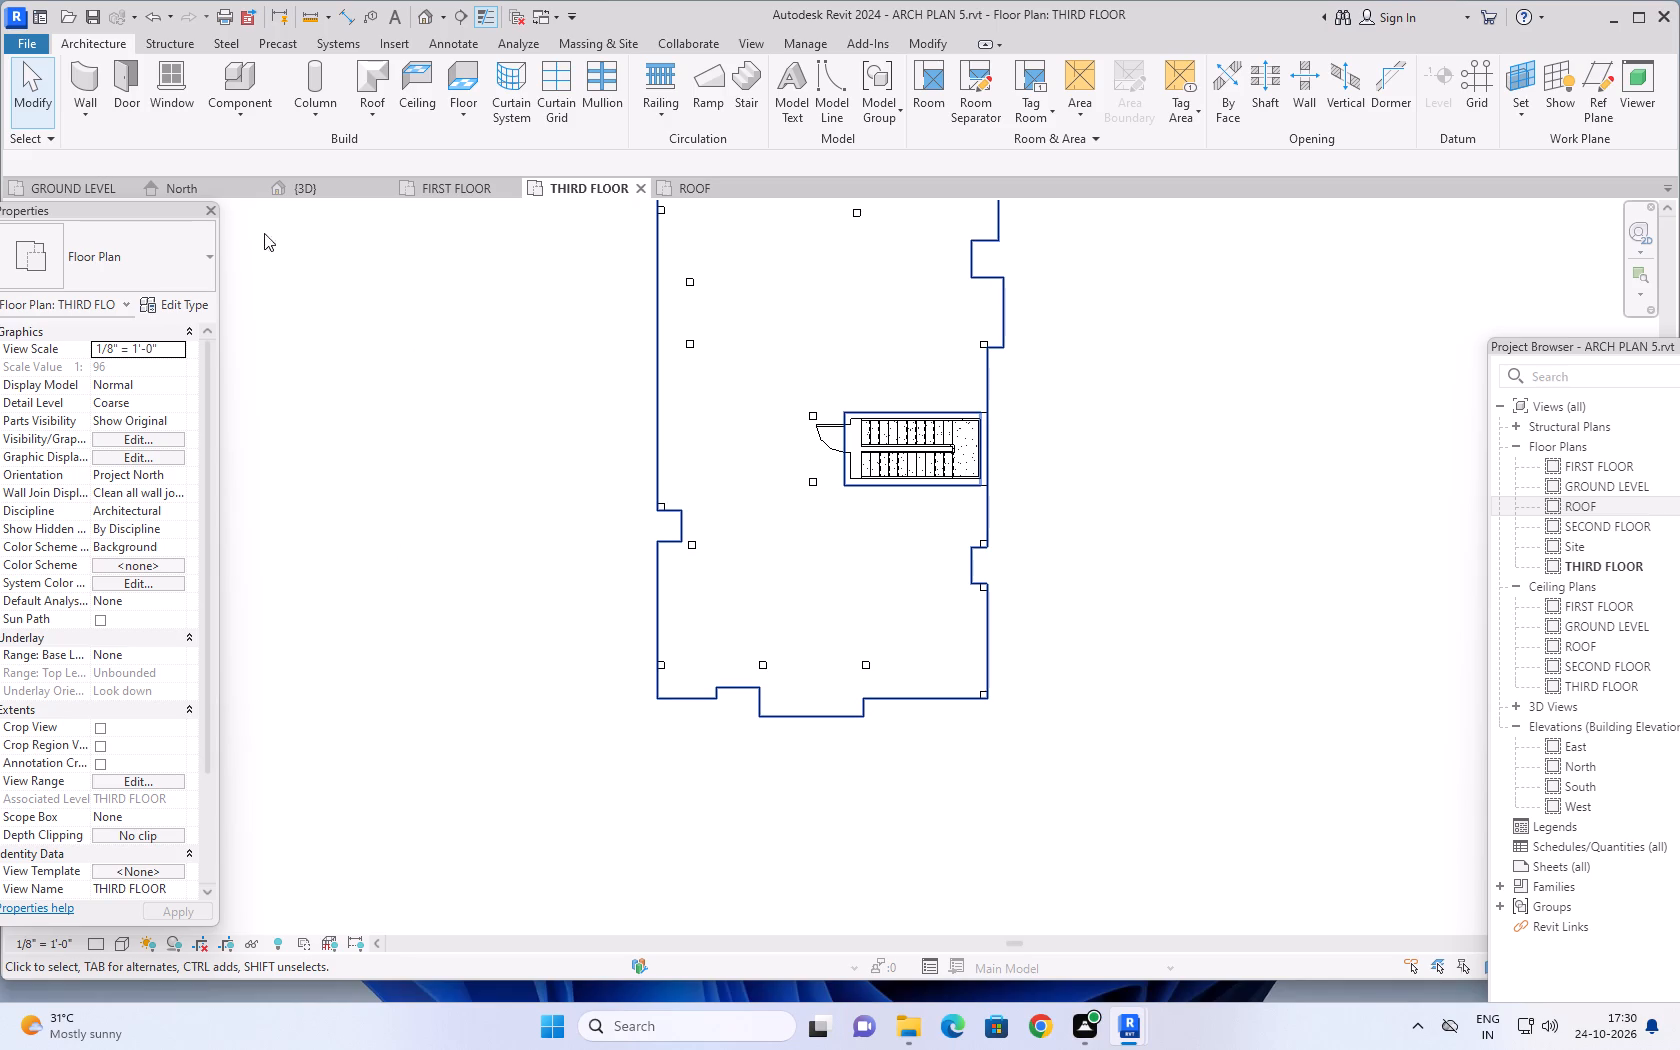
Examine the third-floor slab, its columns and the roofed stair room in 3D from above the building's front-left corner.
{"action": "left_click", "coordinate": [342, 185]}
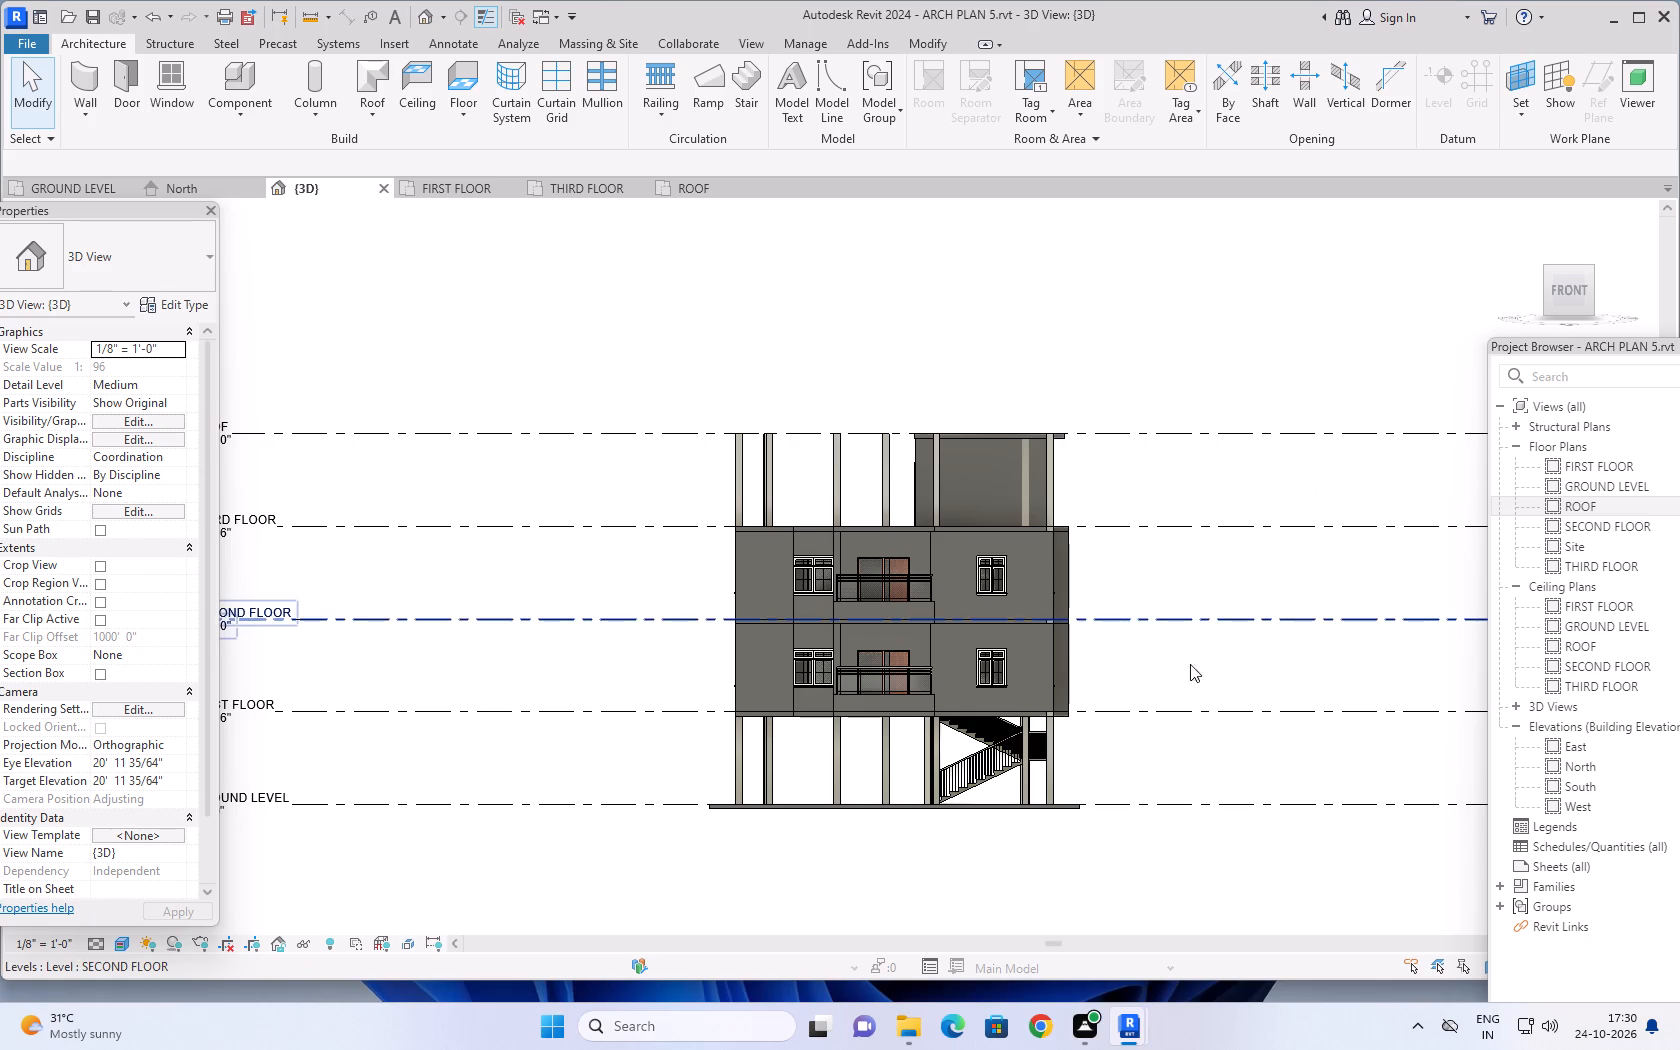
{"action": "middle_click_drag", "start_coordinate": [1205, 670], "coordinate": [1174, 660]}
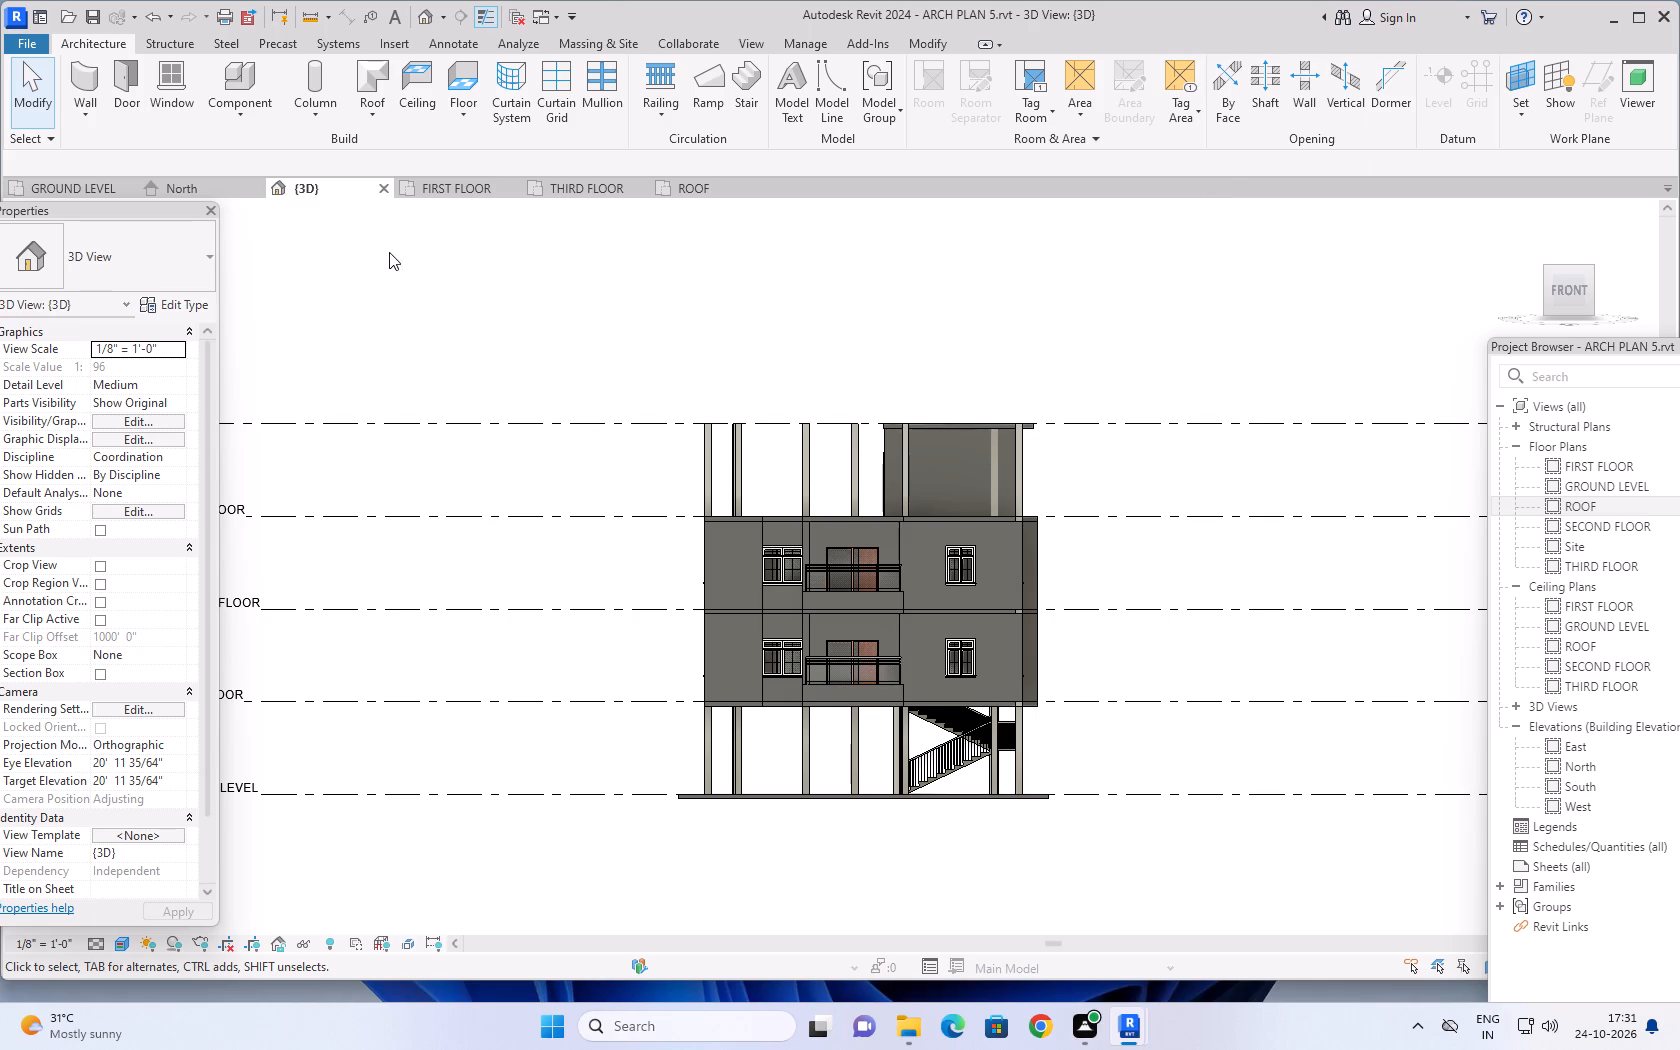
{"action": "middle_click_drag", "start_coordinate": [663, 323], "coordinate": [873, 460], "text": "shift"}
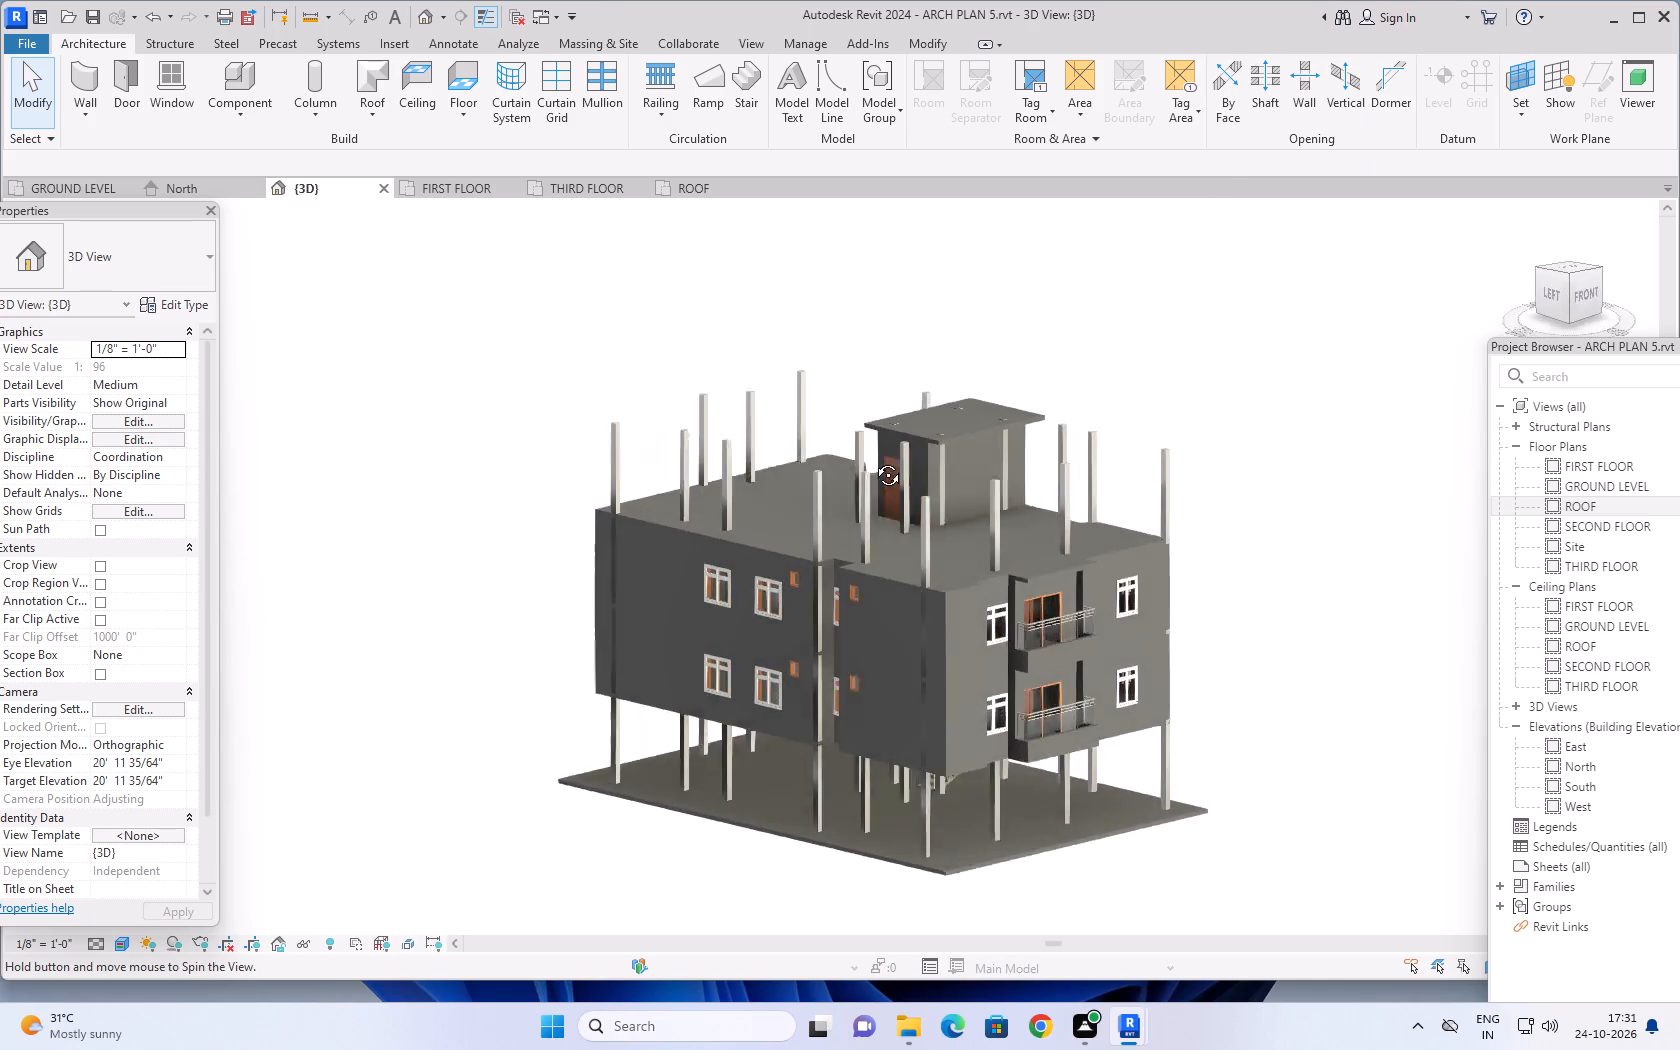
{"action": "middle_click_drag", "start_coordinate": [873, 460], "coordinate": [910, 547], "text": "shift"}
{"action": "scroll", "coordinate": [1088, 599], "scroll_direction": "up", "scroll_amount": 6}
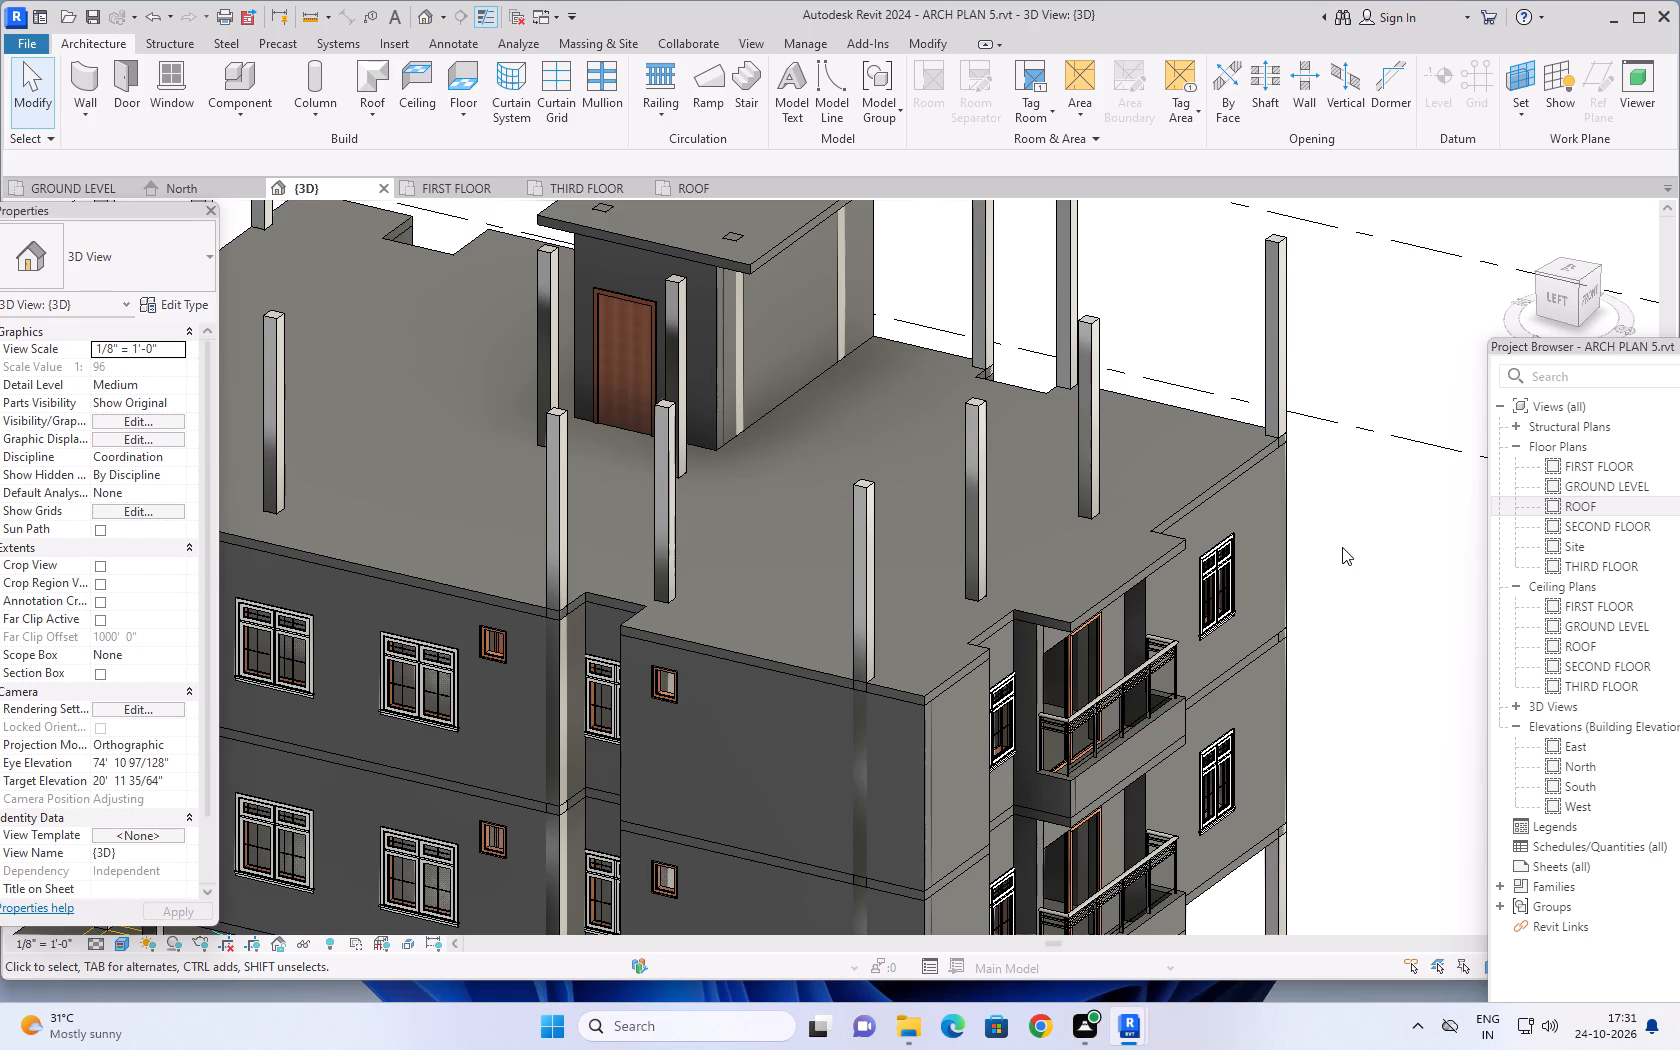
{"action": "scroll", "coordinate": [1326, 537], "scroll_direction": "down", "scroll_amount": 1}
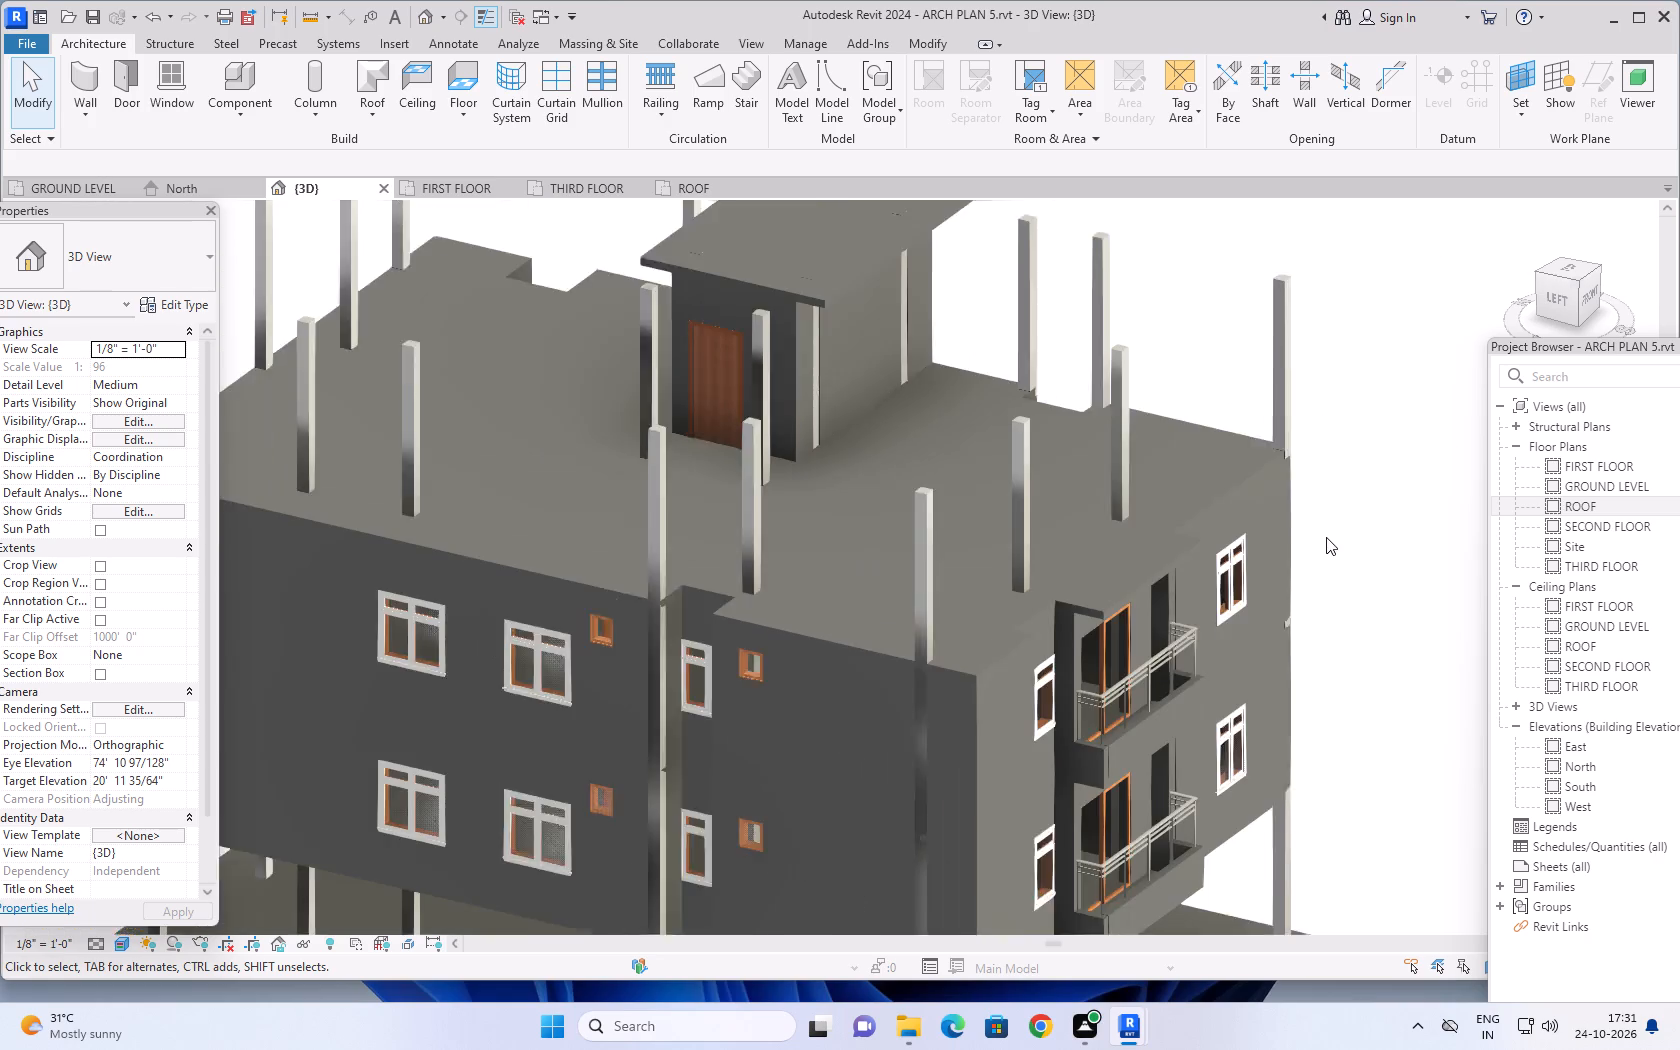
{"action": "scroll", "coordinate": [1326, 537], "scroll_direction": "down", "scroll_amount": 1}
{"action": "middle_click_drag", "start_coordinate": [1418, 582], "coordinate": [1328, 574]}
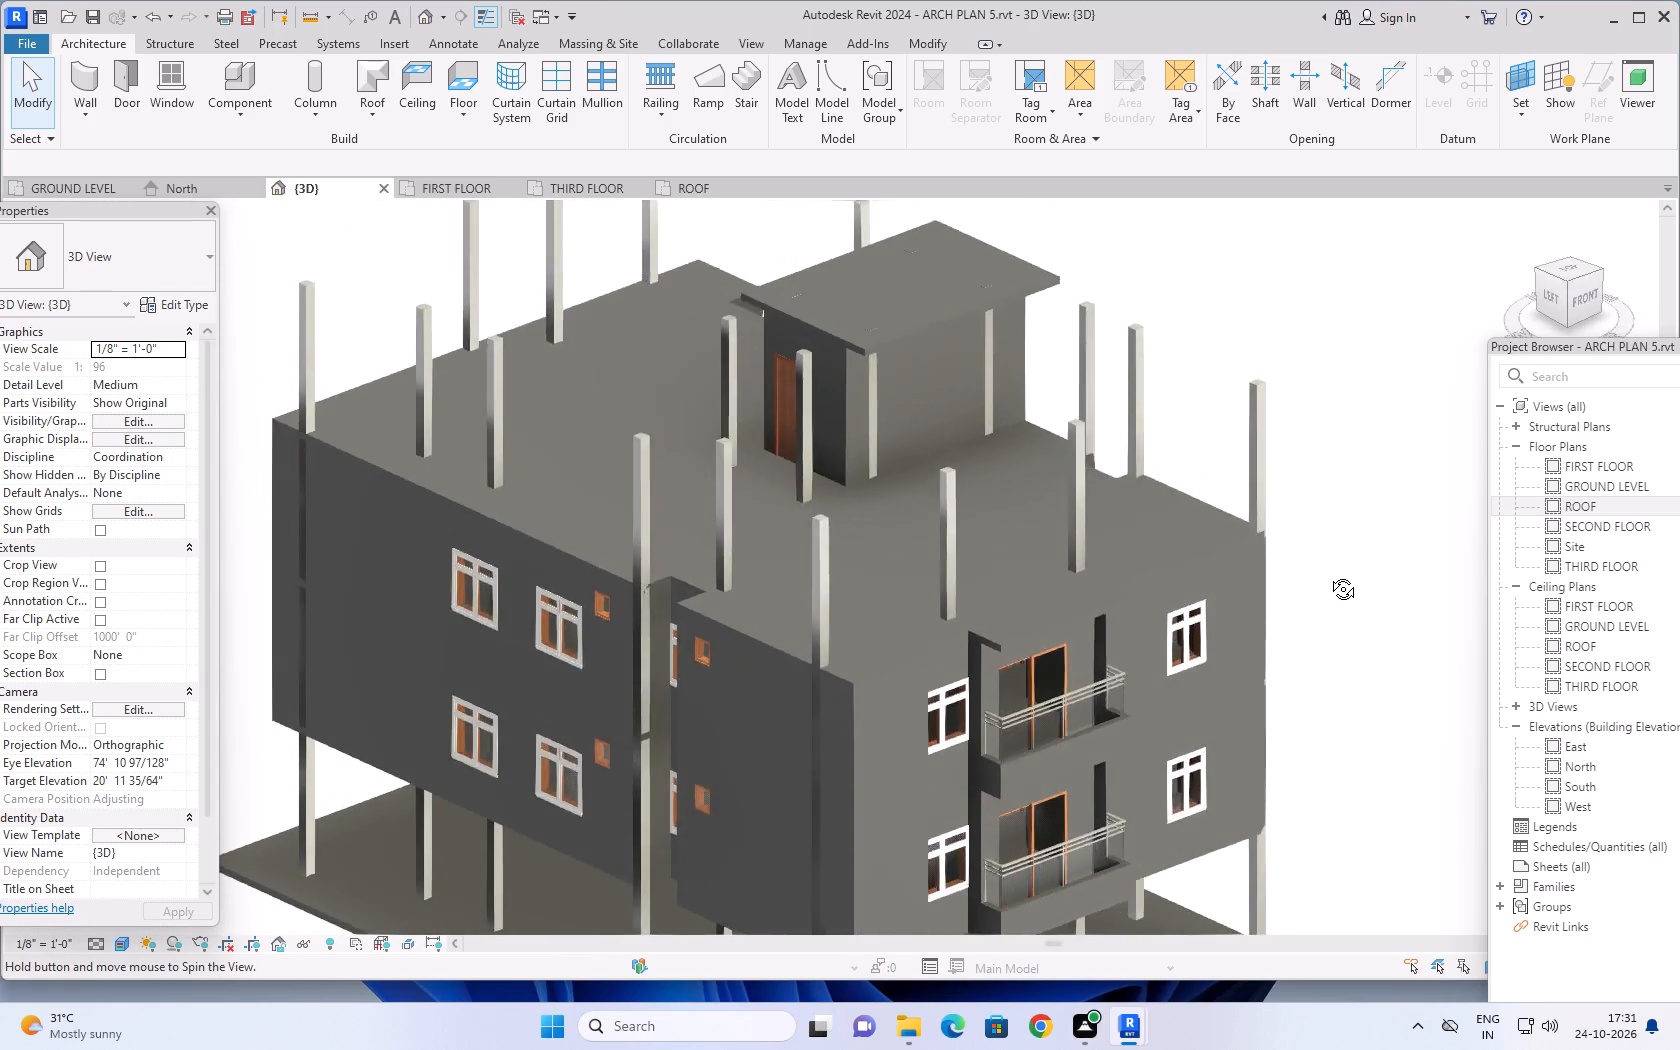
{"action": "middle_click_drag", "start_coordinate": [1328, 574], "coordinate": [1290, 530]}
{"action": "middle_click_drag", "start_coordinate": [1335, 545], "coordinate": [1272, 488]}
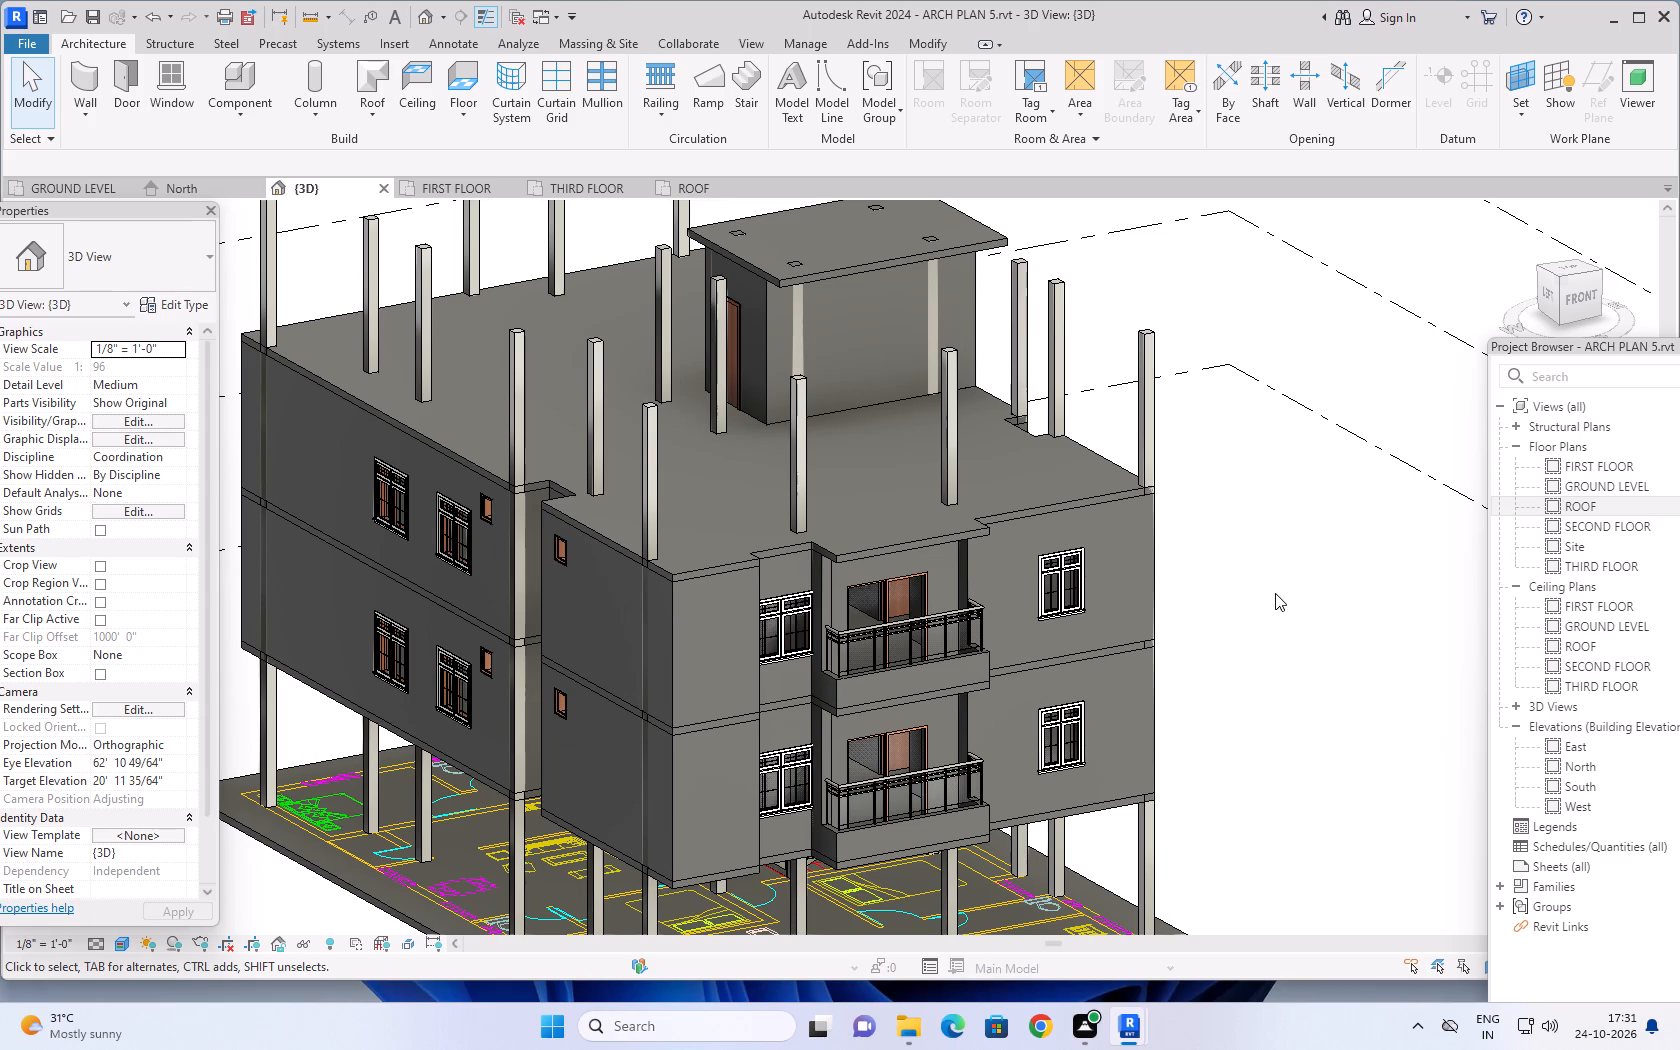
{"action": "middle_click_drag", "start_coordinate": [1256, 593], "coordinate": [1245, 554], "text": "shift"}
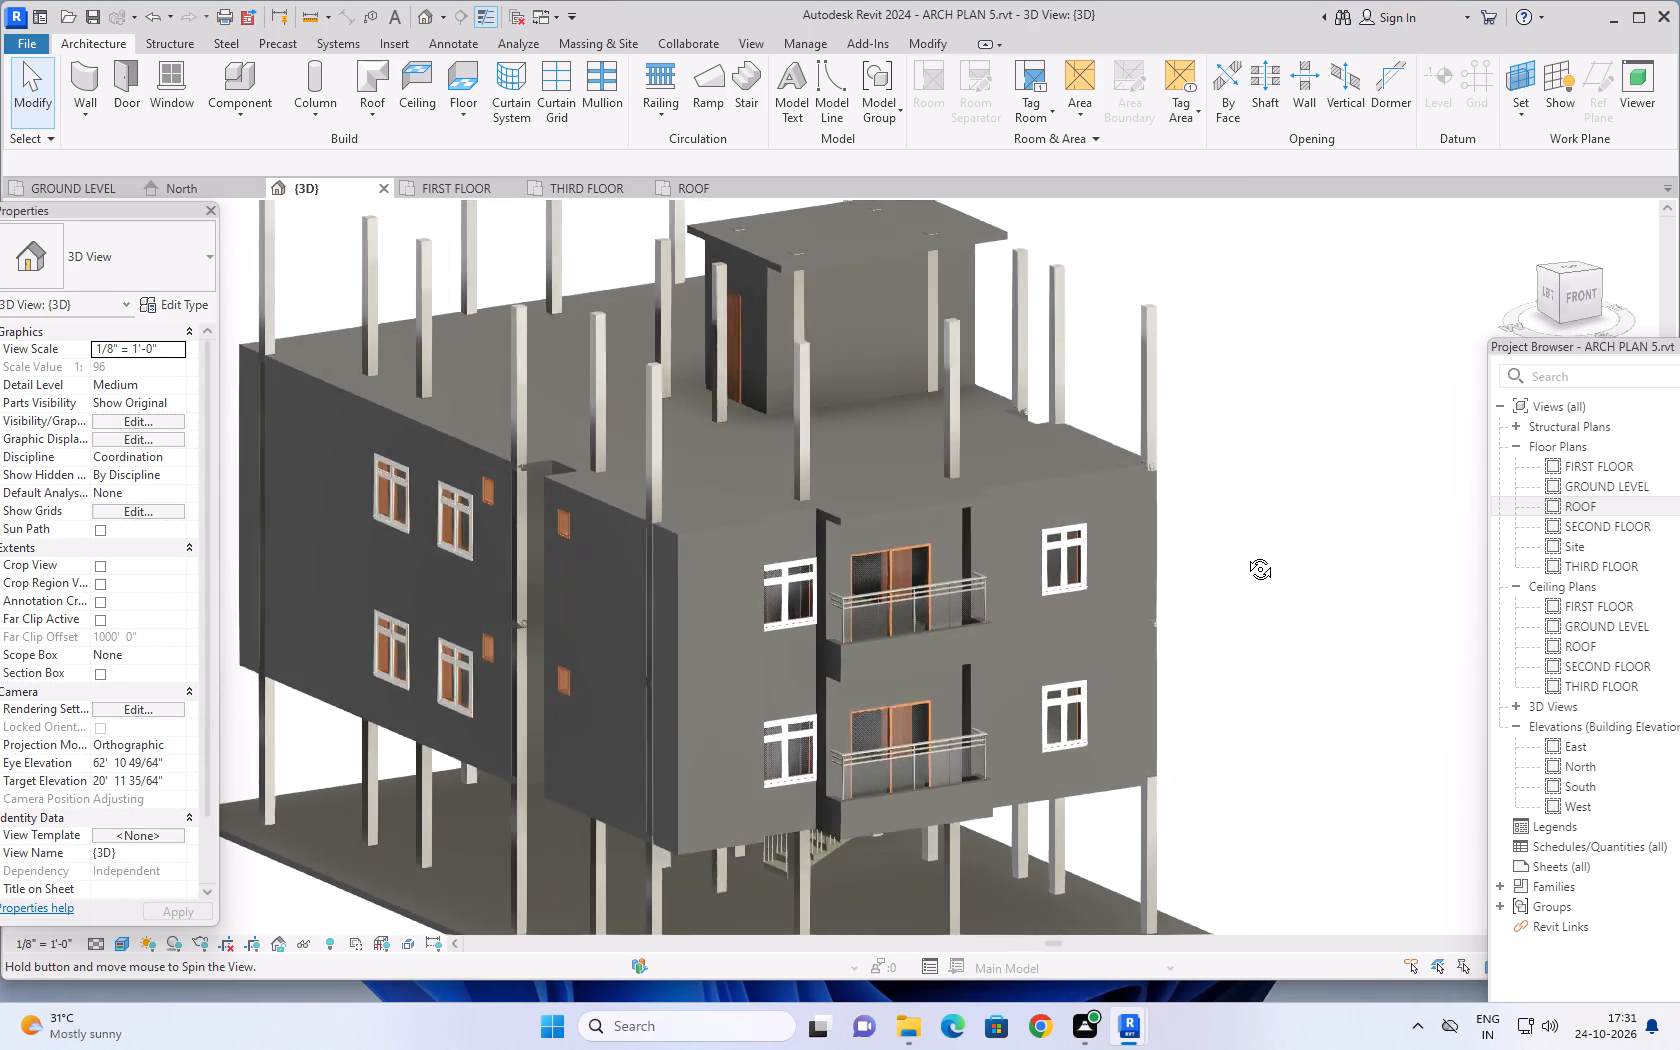
{"action": "middle_click_drag", "start_coordinate": [1245, 554], "coordinate": [1215, 556], "text": "shift"}
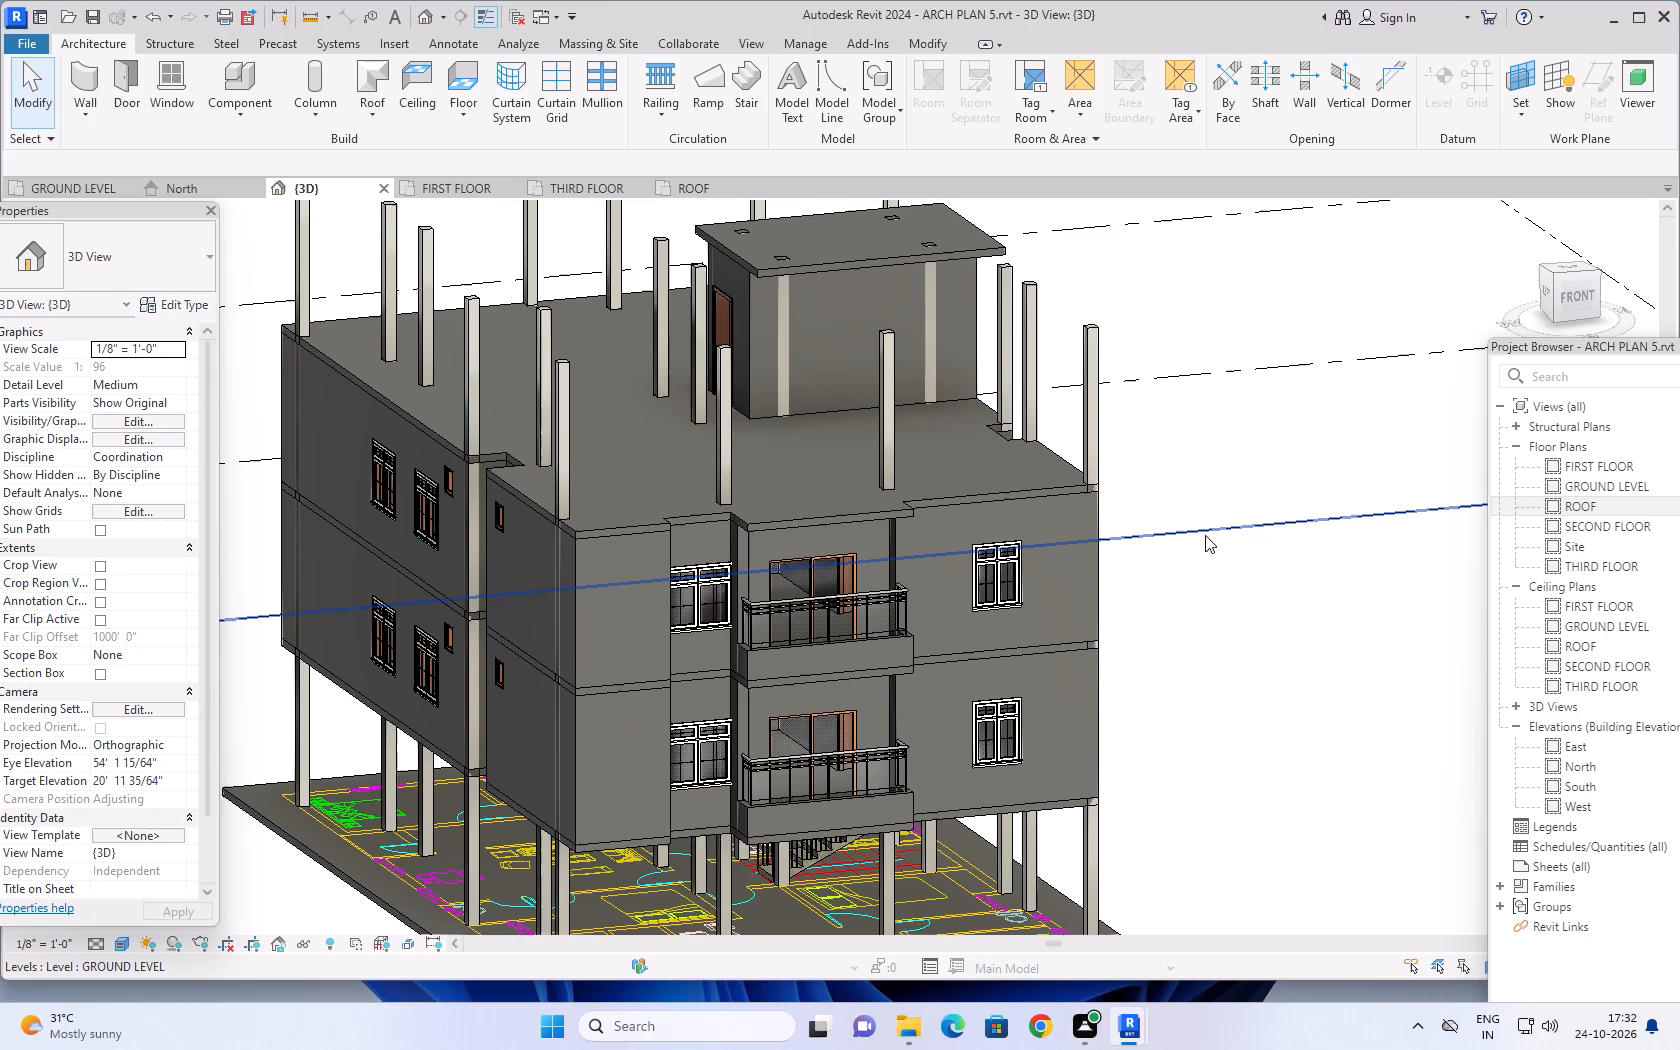
Examine the whole building in 3D from the front, left side and front-left corner, including the open ground storey and staircase.
{"action": "scroll", "coordinate": [1220, 563], "scroll_direction": "down", "scroll_amount": 1}
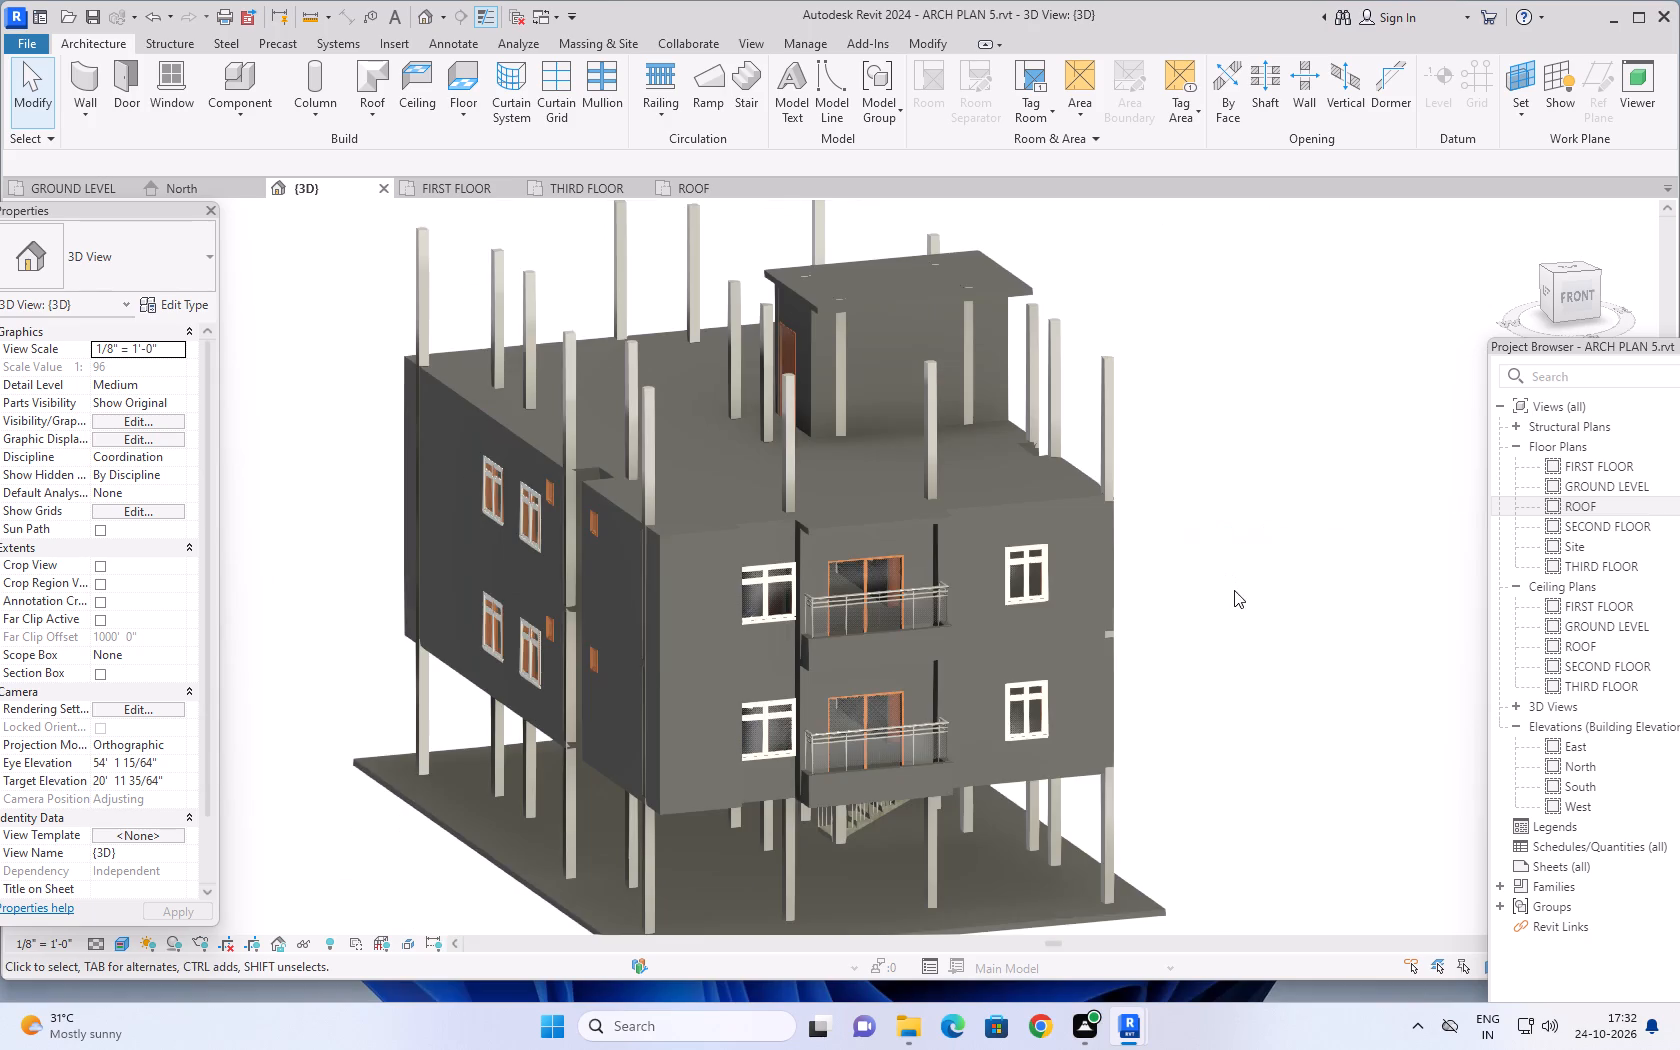
{"action": "middle_click_drag", "start_coordinate": [1247, 599], "coordinate": [1209, 544], "text": "shift"}
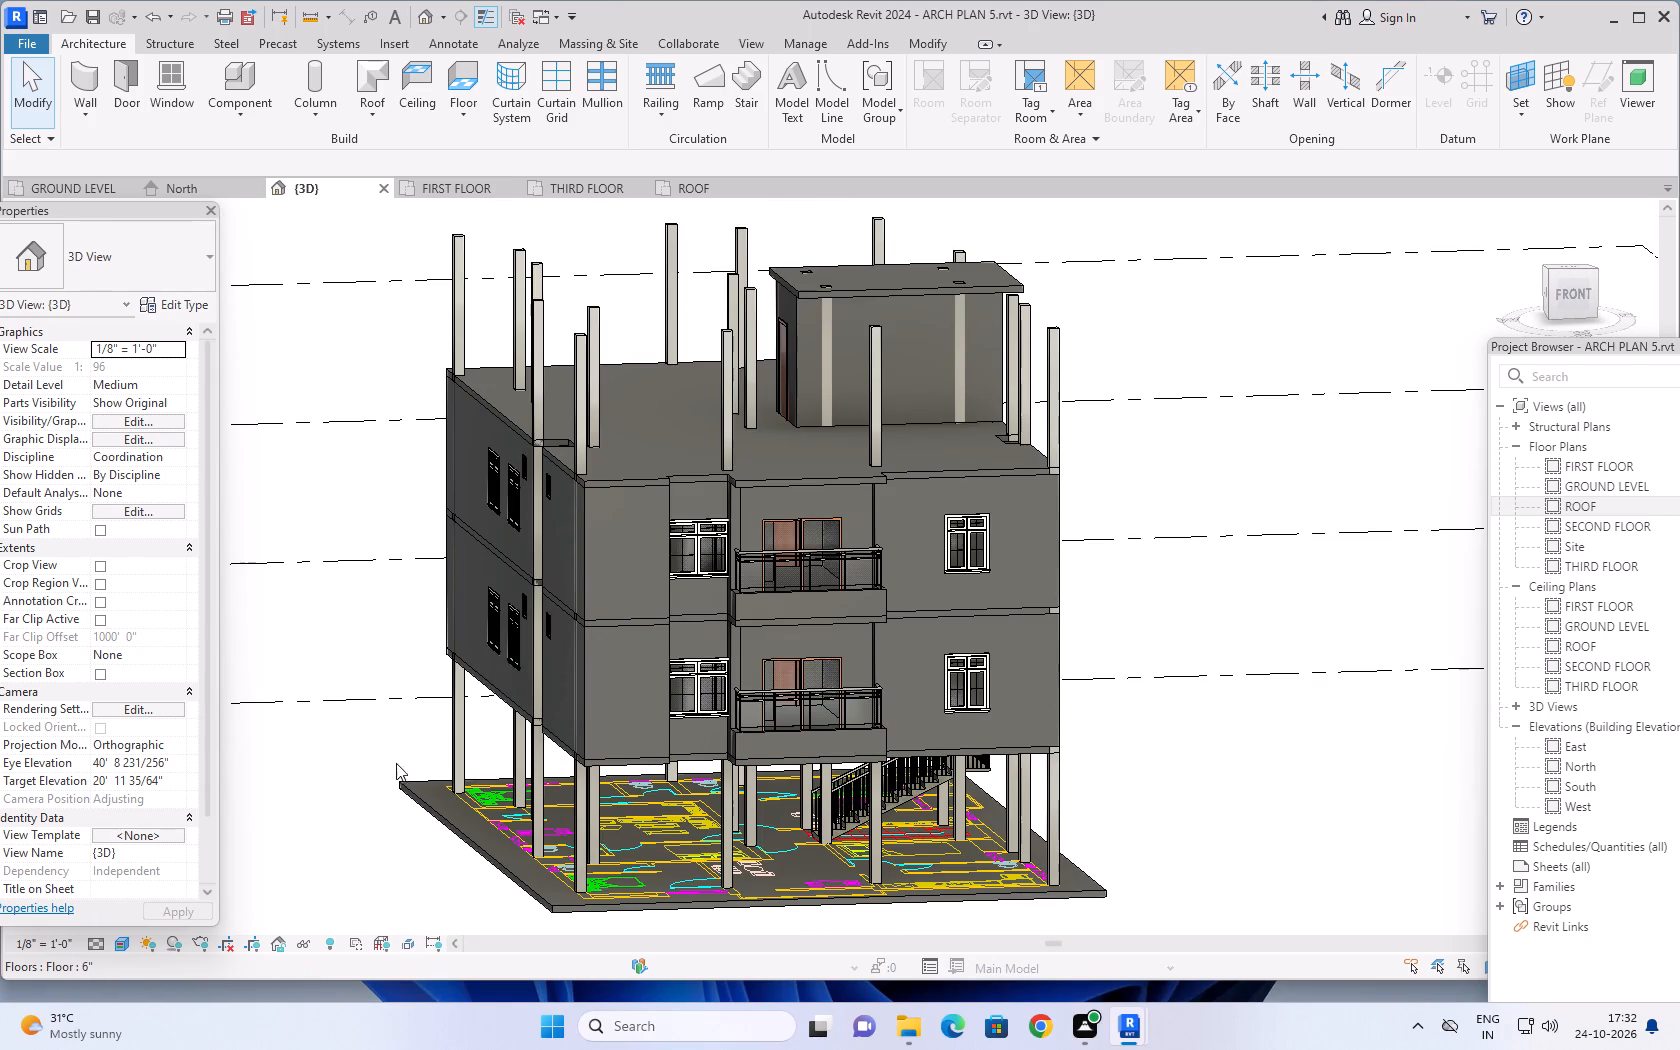
{"action": "middle_click_drag", "start_coordinate": [386, 749], "coordinate": [721, 771]}
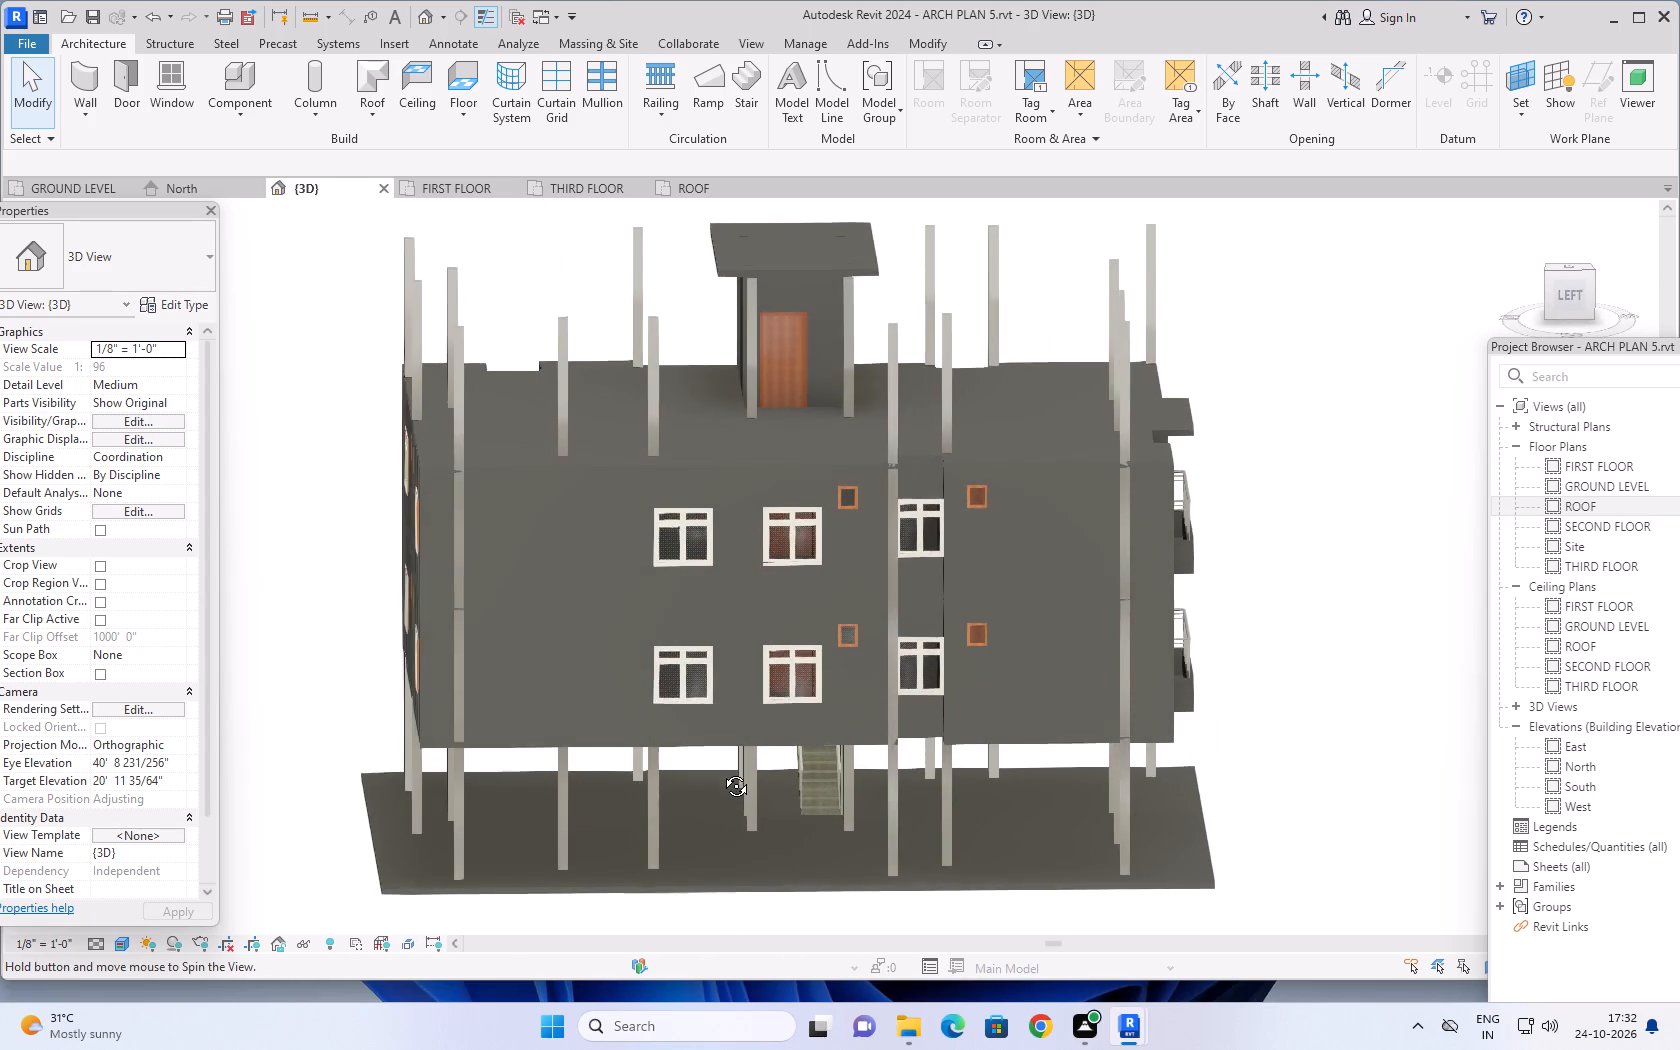
{"action": "middle_click_drag", "start_coordinate": [721, 771], "coordinate": [445, 738]}
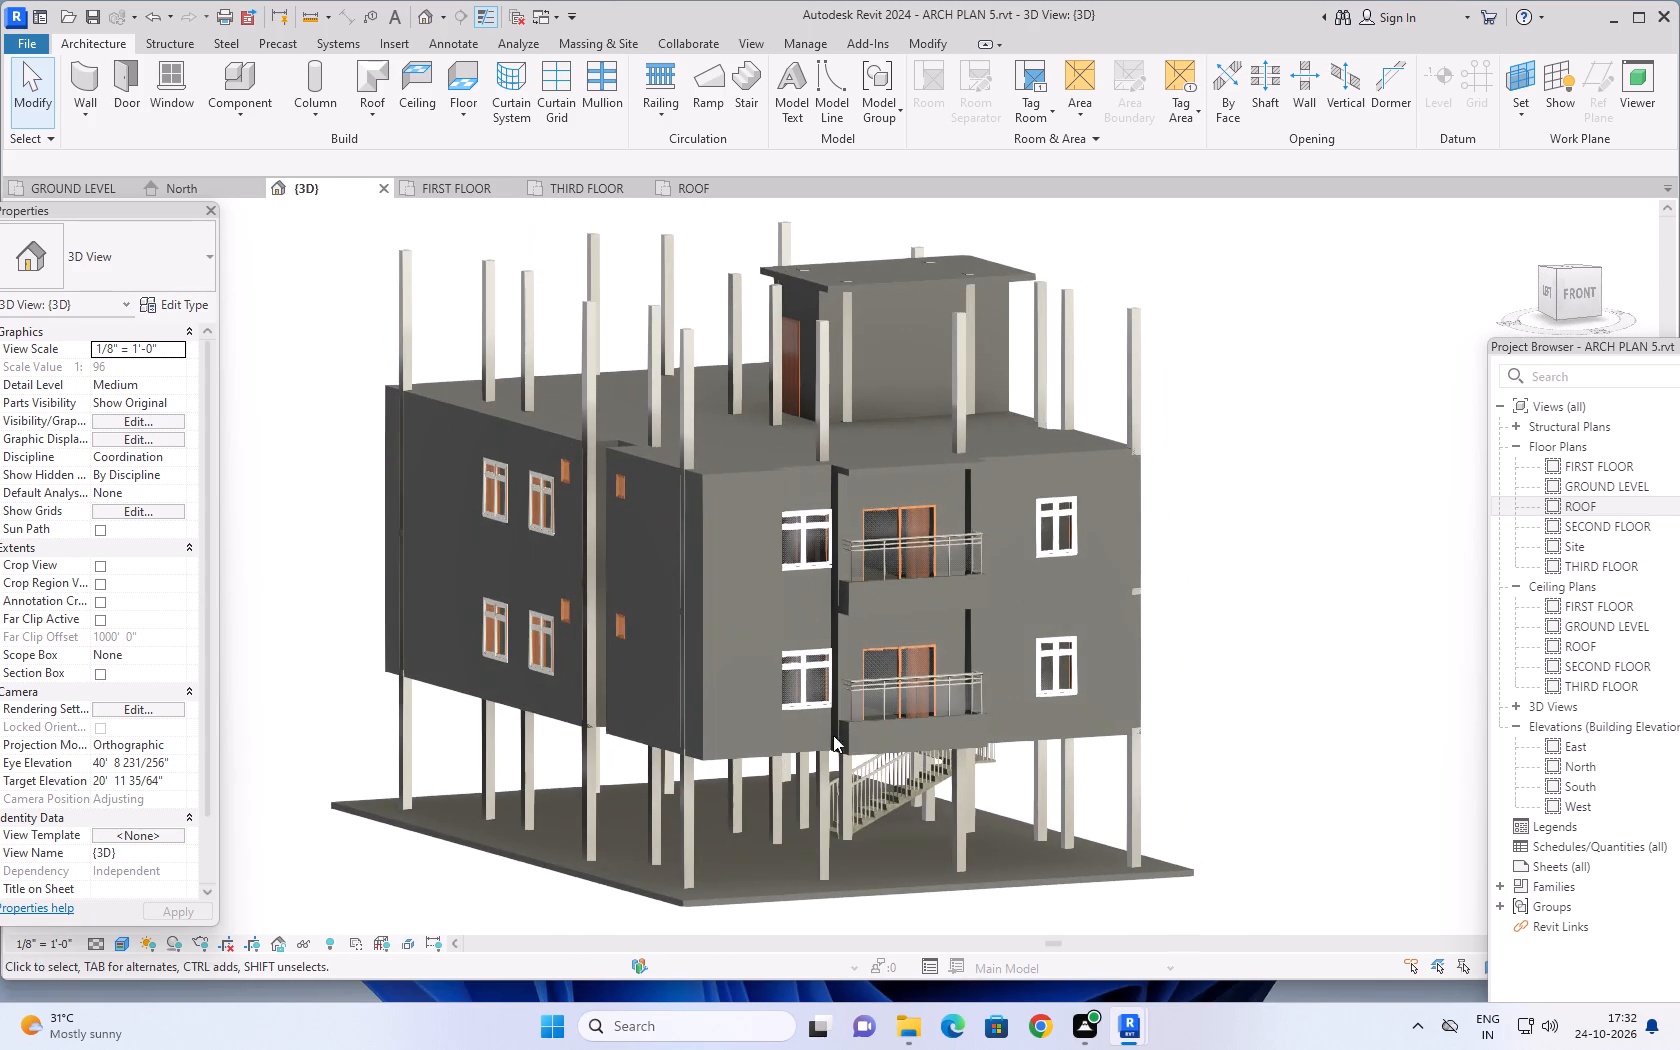
{"action": "middle_click_drag", "start_coordinate": [1302, 654], "coordinate": [1236, 628]}
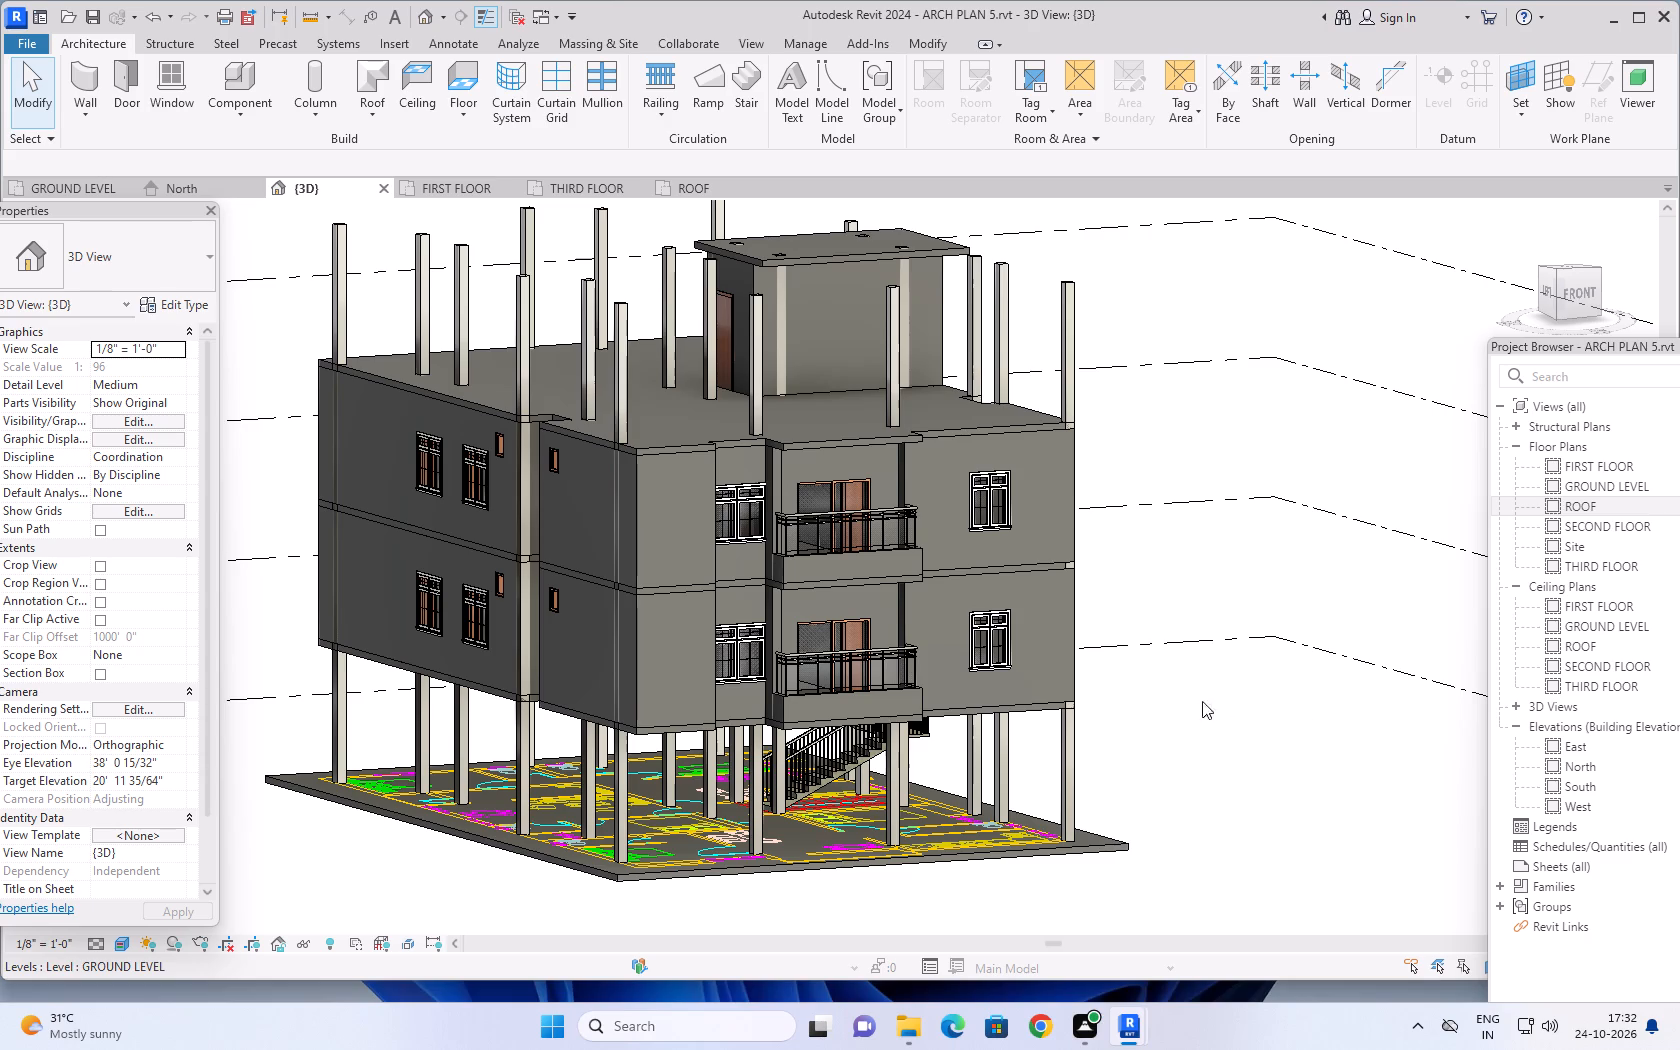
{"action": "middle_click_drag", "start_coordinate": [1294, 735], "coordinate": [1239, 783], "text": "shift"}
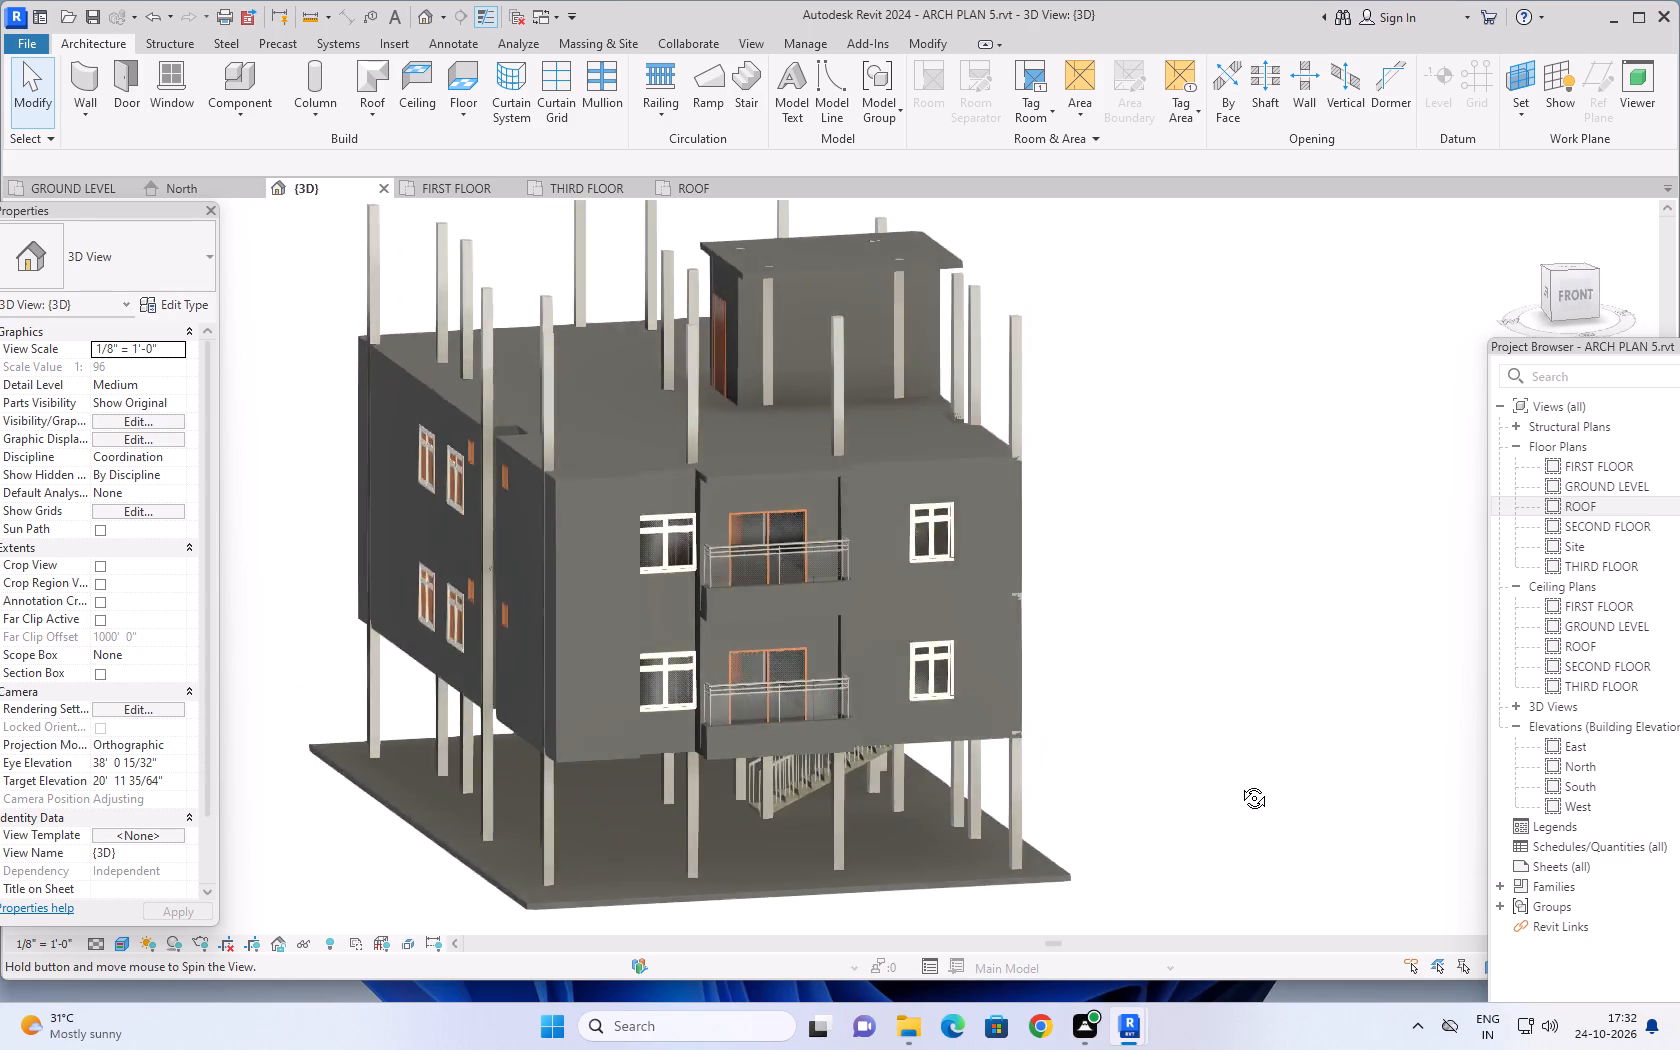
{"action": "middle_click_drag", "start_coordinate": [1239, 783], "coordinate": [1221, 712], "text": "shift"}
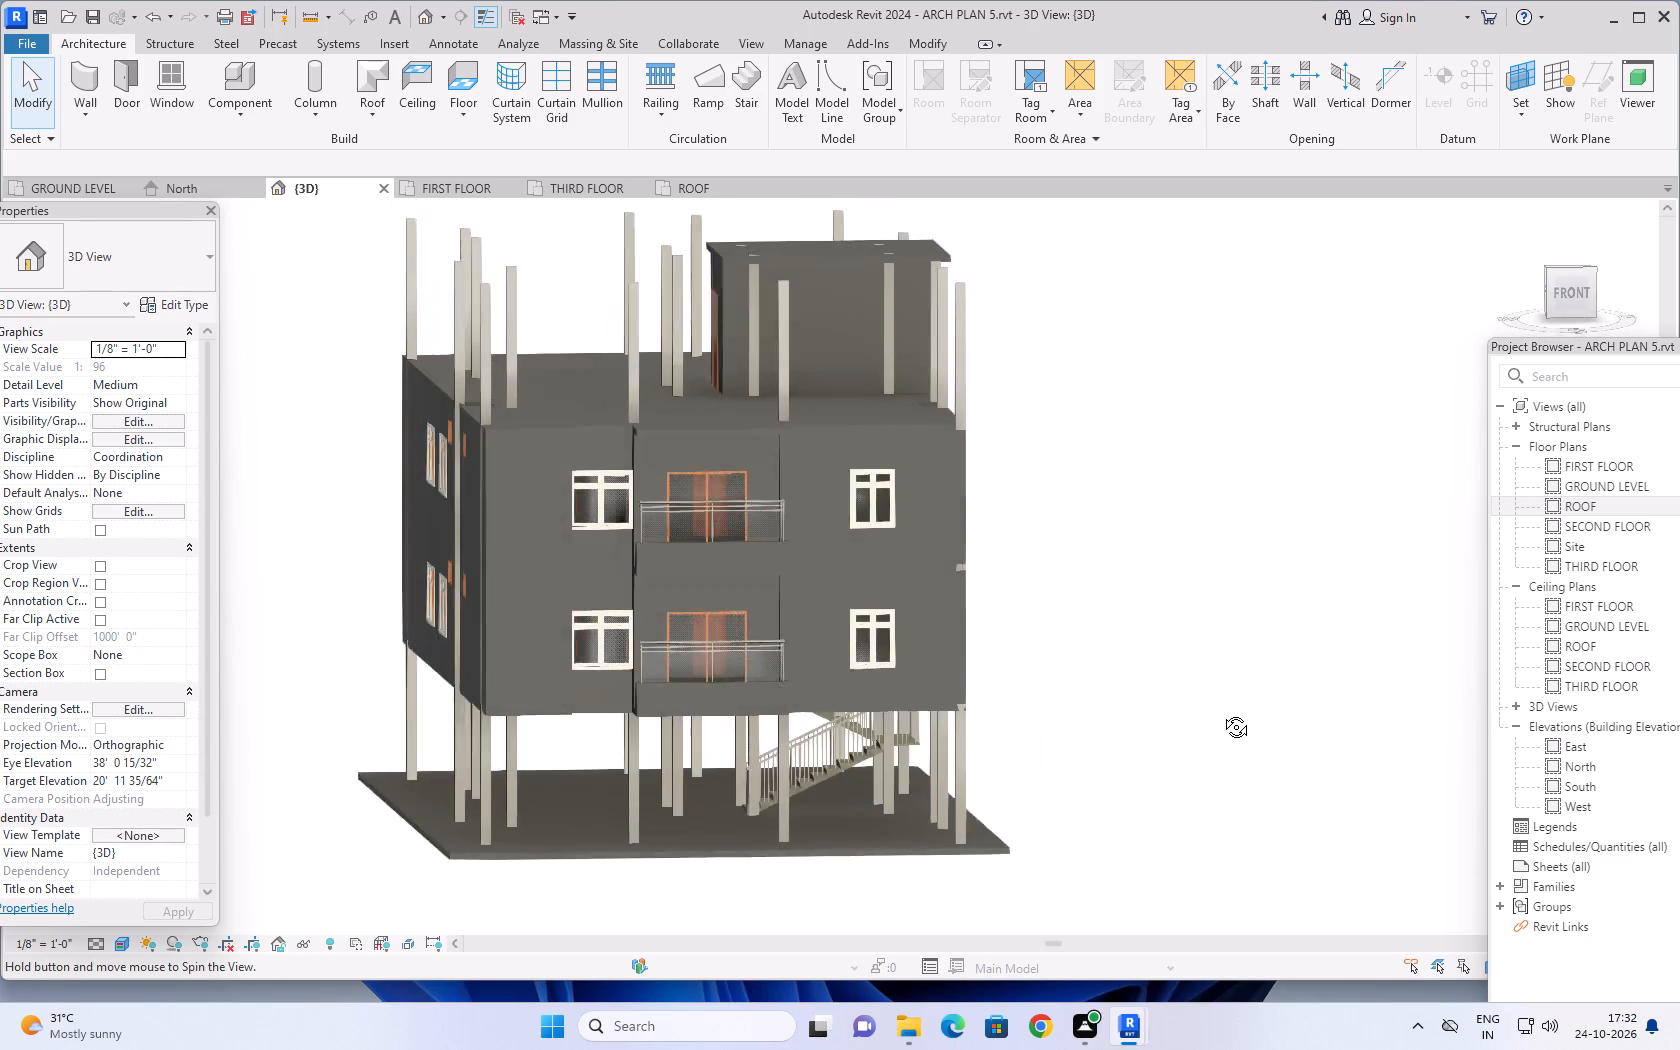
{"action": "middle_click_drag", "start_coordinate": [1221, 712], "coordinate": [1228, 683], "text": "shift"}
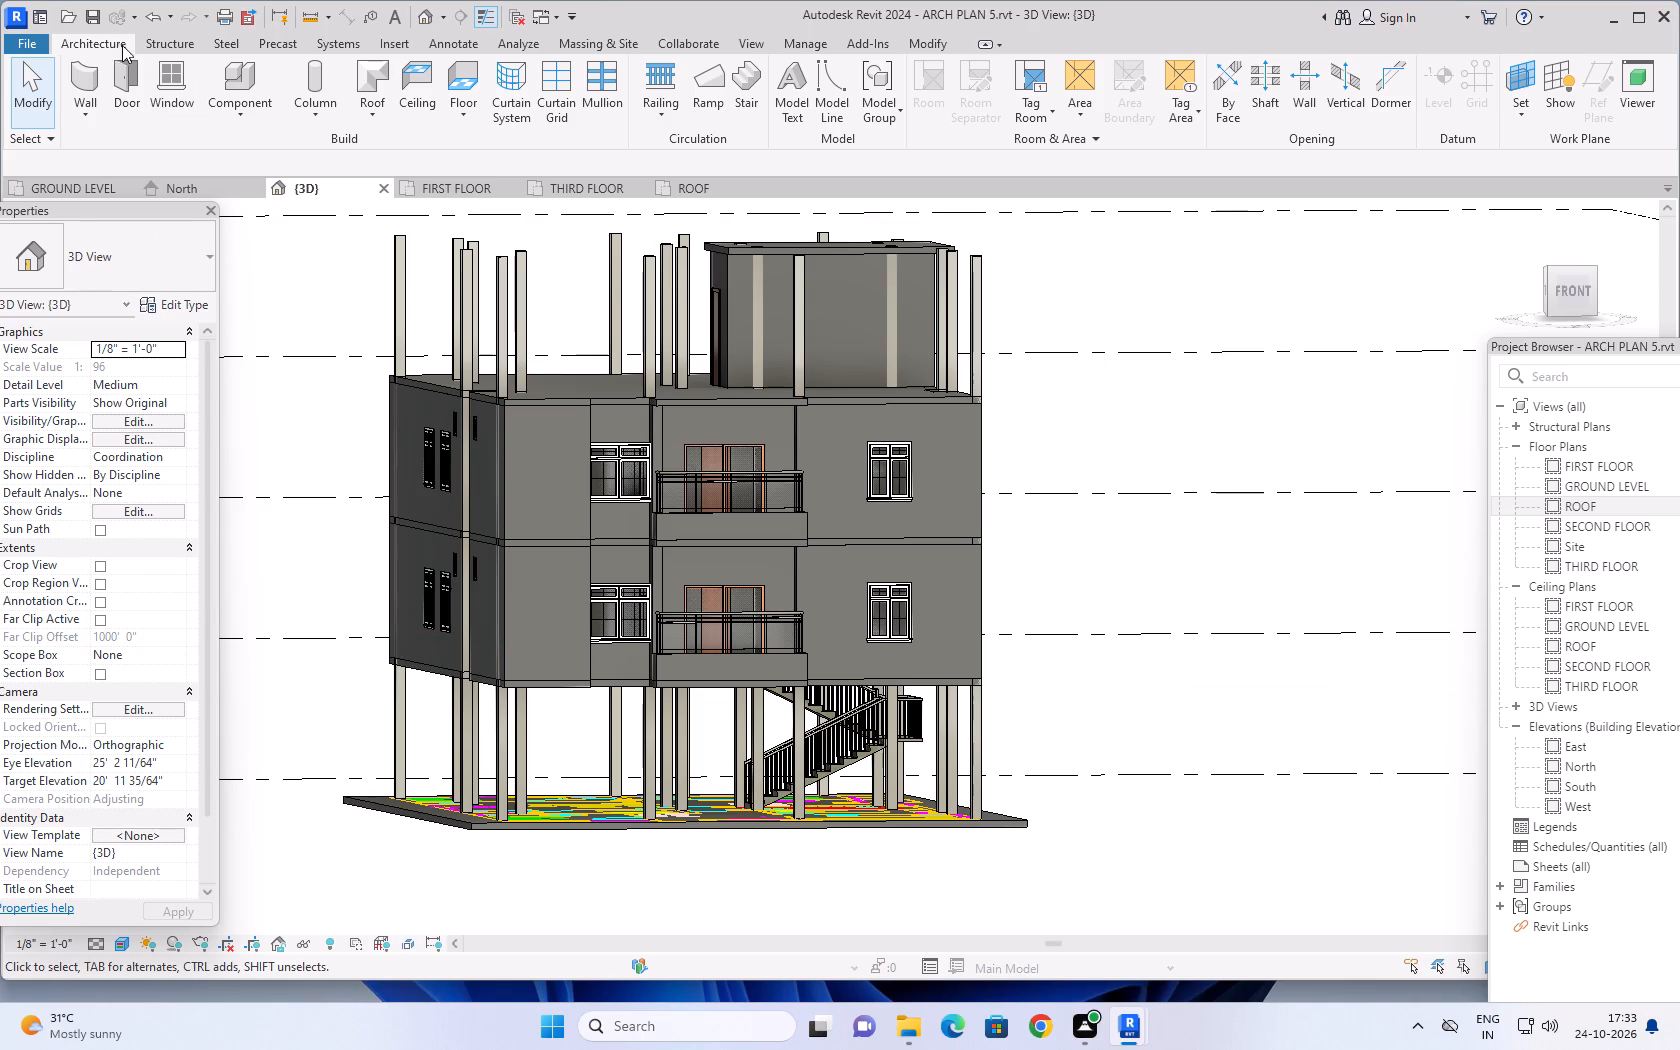
Create an in-place model in the Generic Models category, keeping the proposed name.
{"action": "left_click", "coordinate": [248, 122]}
{"action": "left_click", "coordinate": [256, 187]}
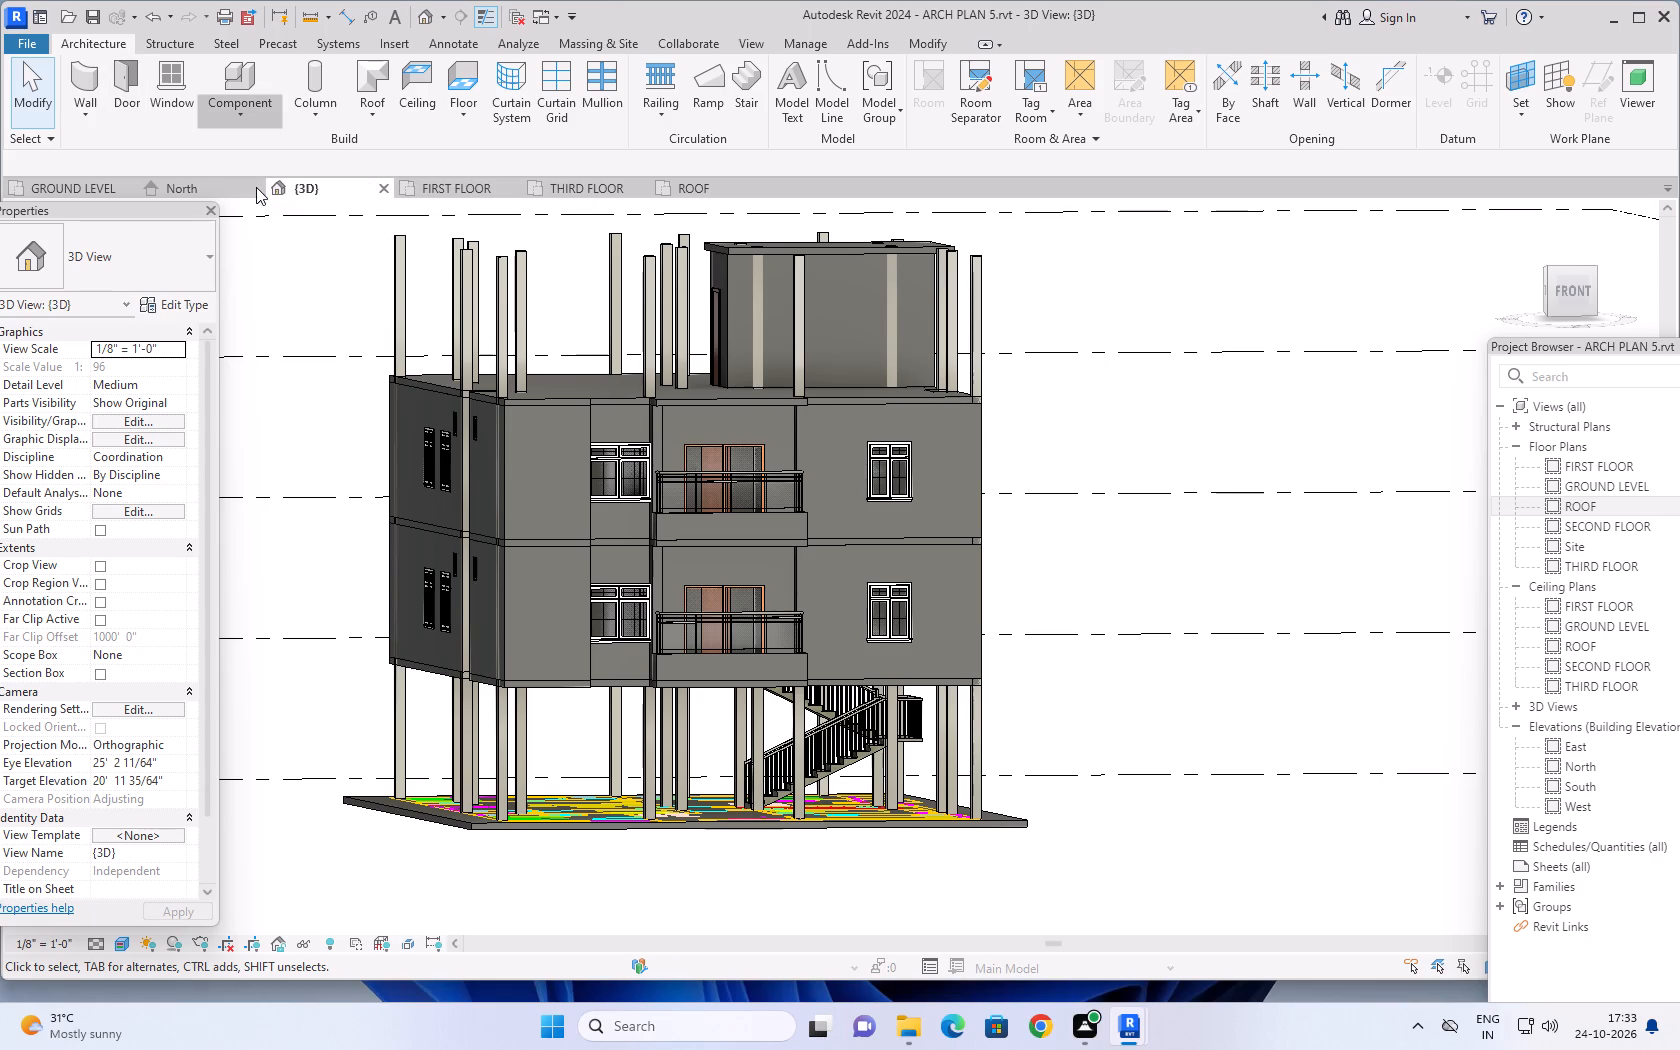
{"action": "scroll", "coordinate": [756, 452], "scroll_direction": "down", "scroll_amount": 1}
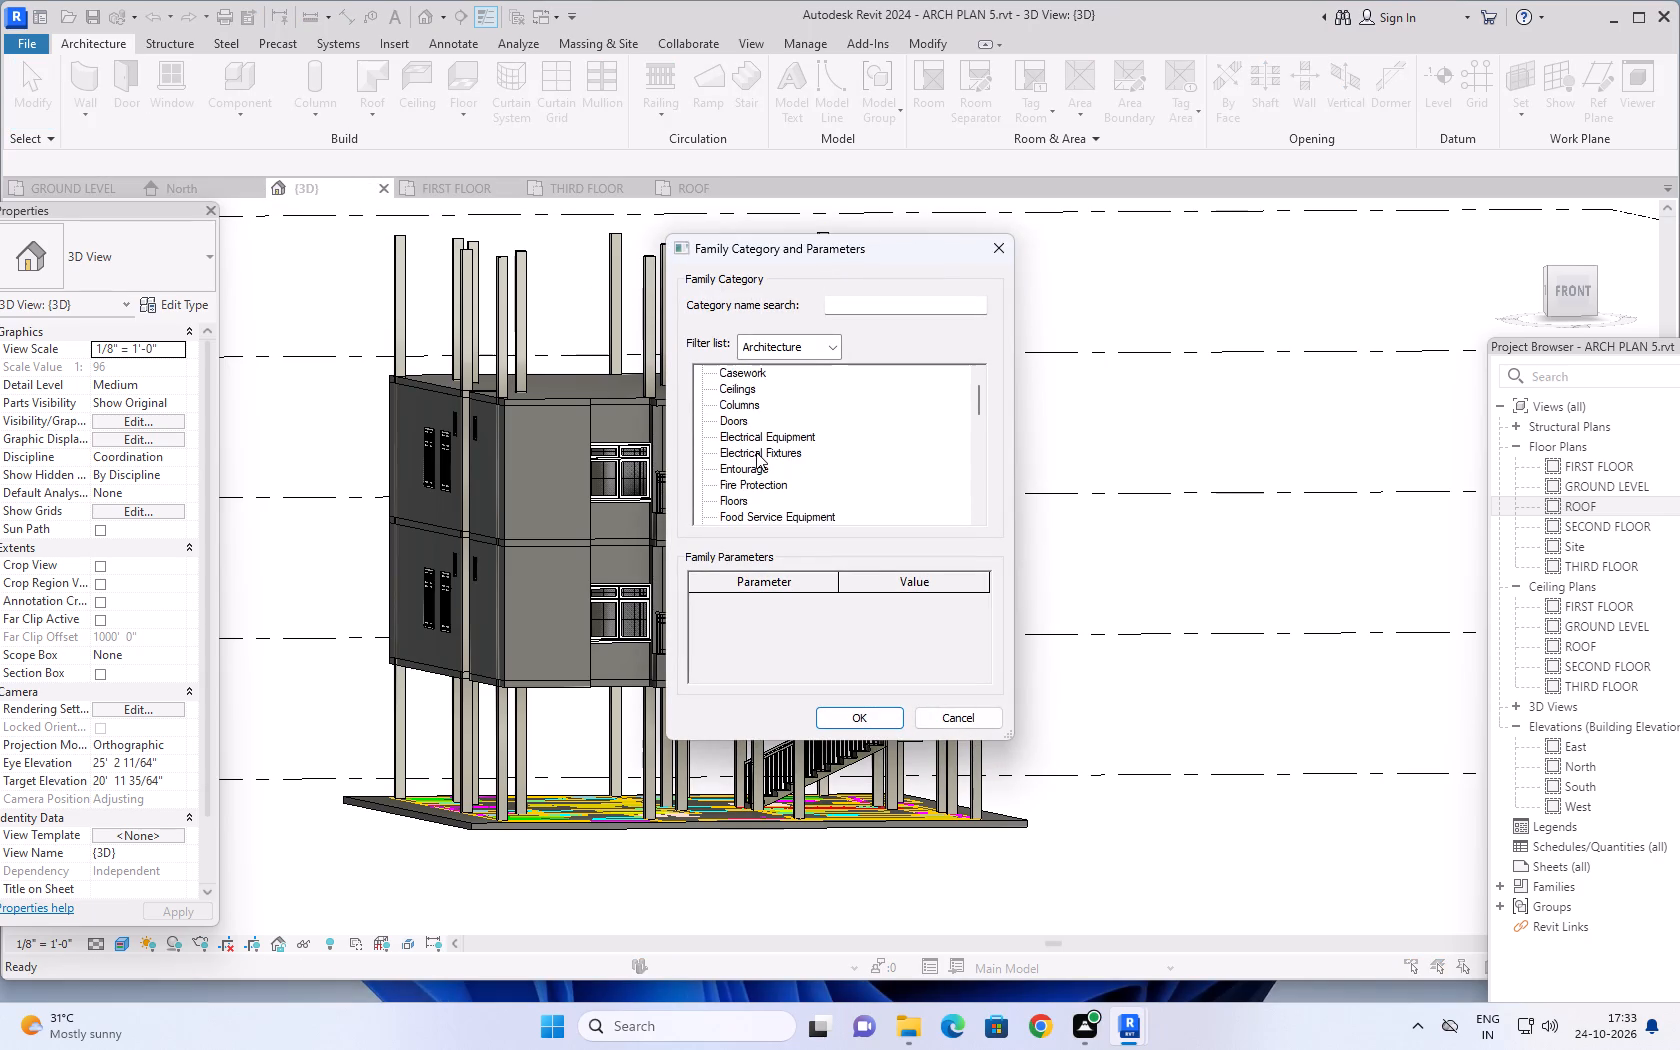
{"action": "scroll", "coordinate": [756, 452], "scroll_direction": "down", "scroll_amount": 2}
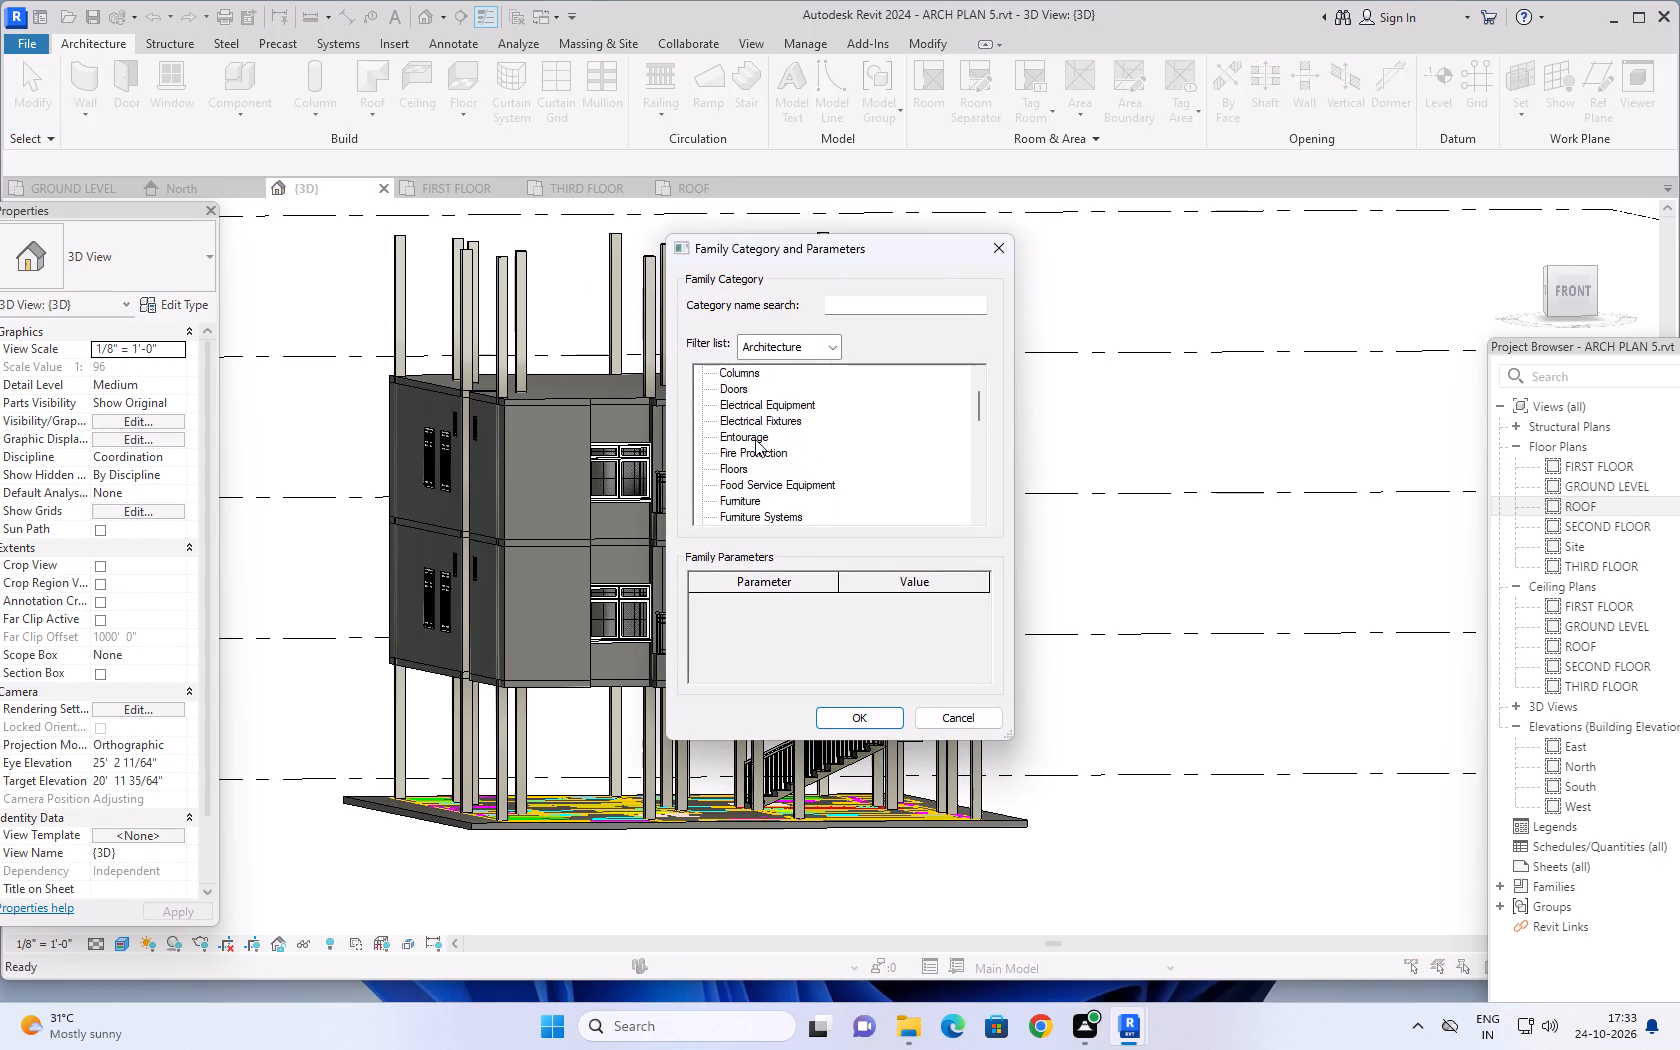
{"action": "scroll", "coordinate": [755, 439], "scroll_direction": "down", "scroll_amount": 2}
{"action": "scroll", "coordinate": [755, 439], "scroll_direction": "up", "scroll_amount": 2}
{"action": "scroll", "coordinate": [755, 439], "scroll_direction": "down", "scroll_amount": 1}
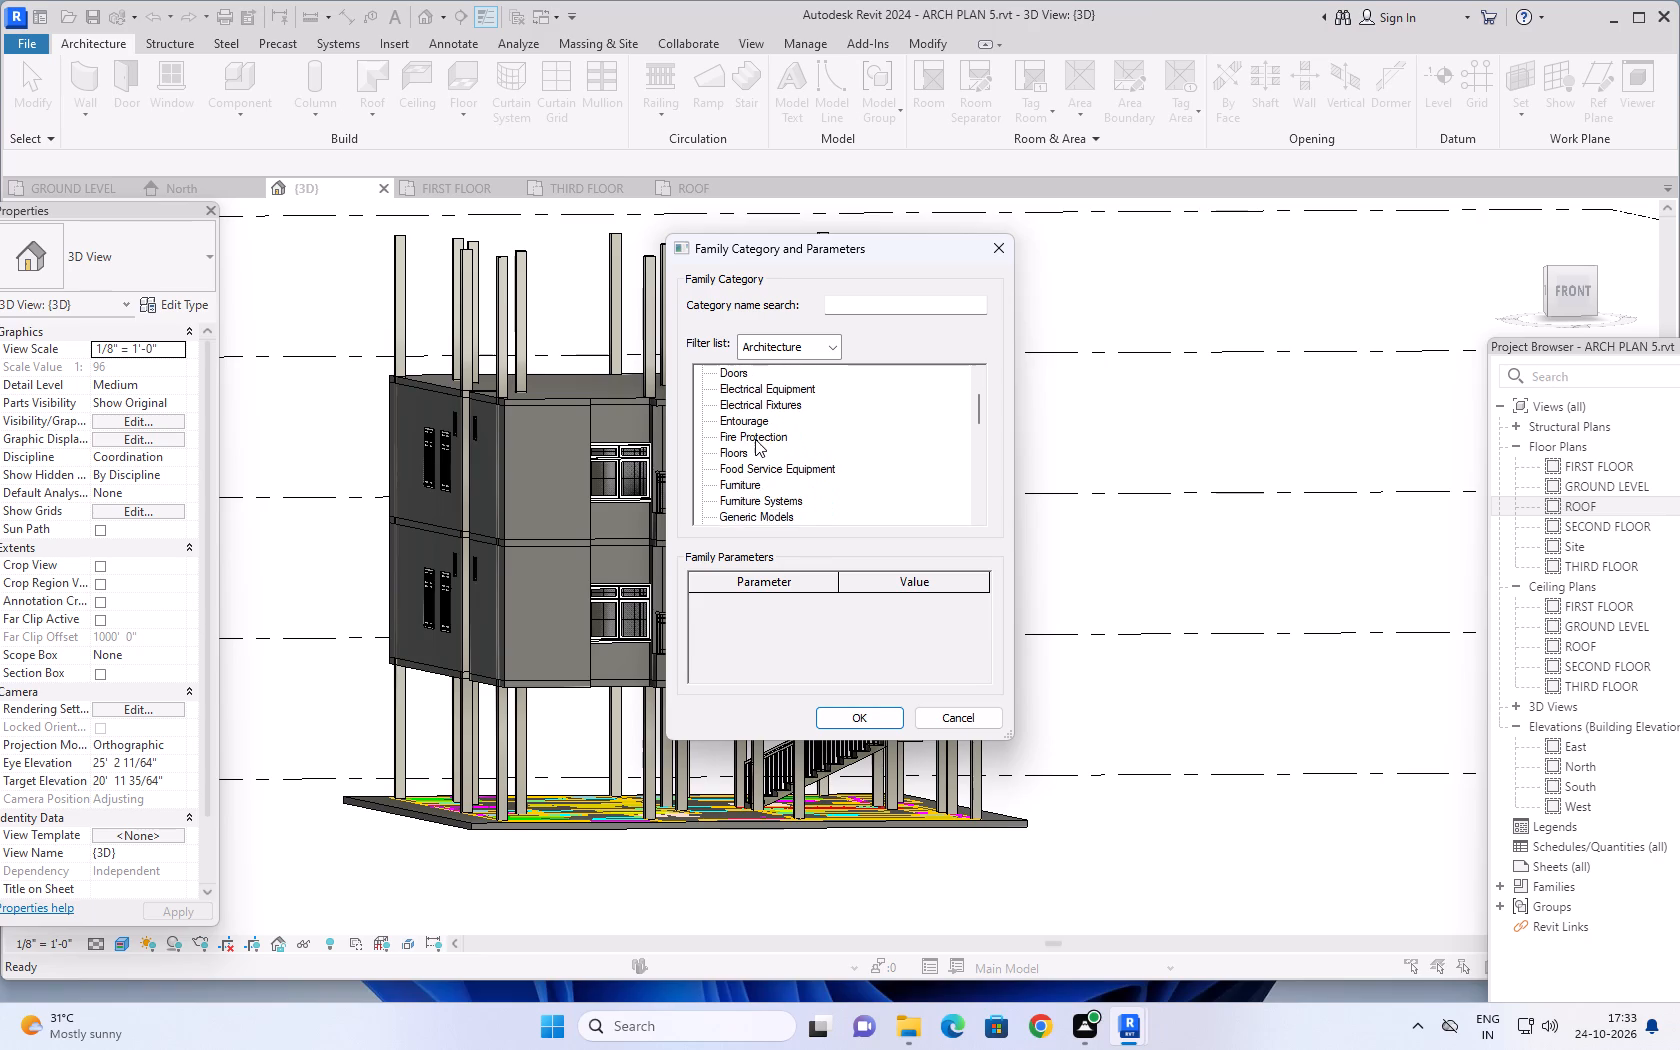
{"action": "scroll", "coordinate": [755, 439], "scroll_direction": "down", "scroll_amount": 3}
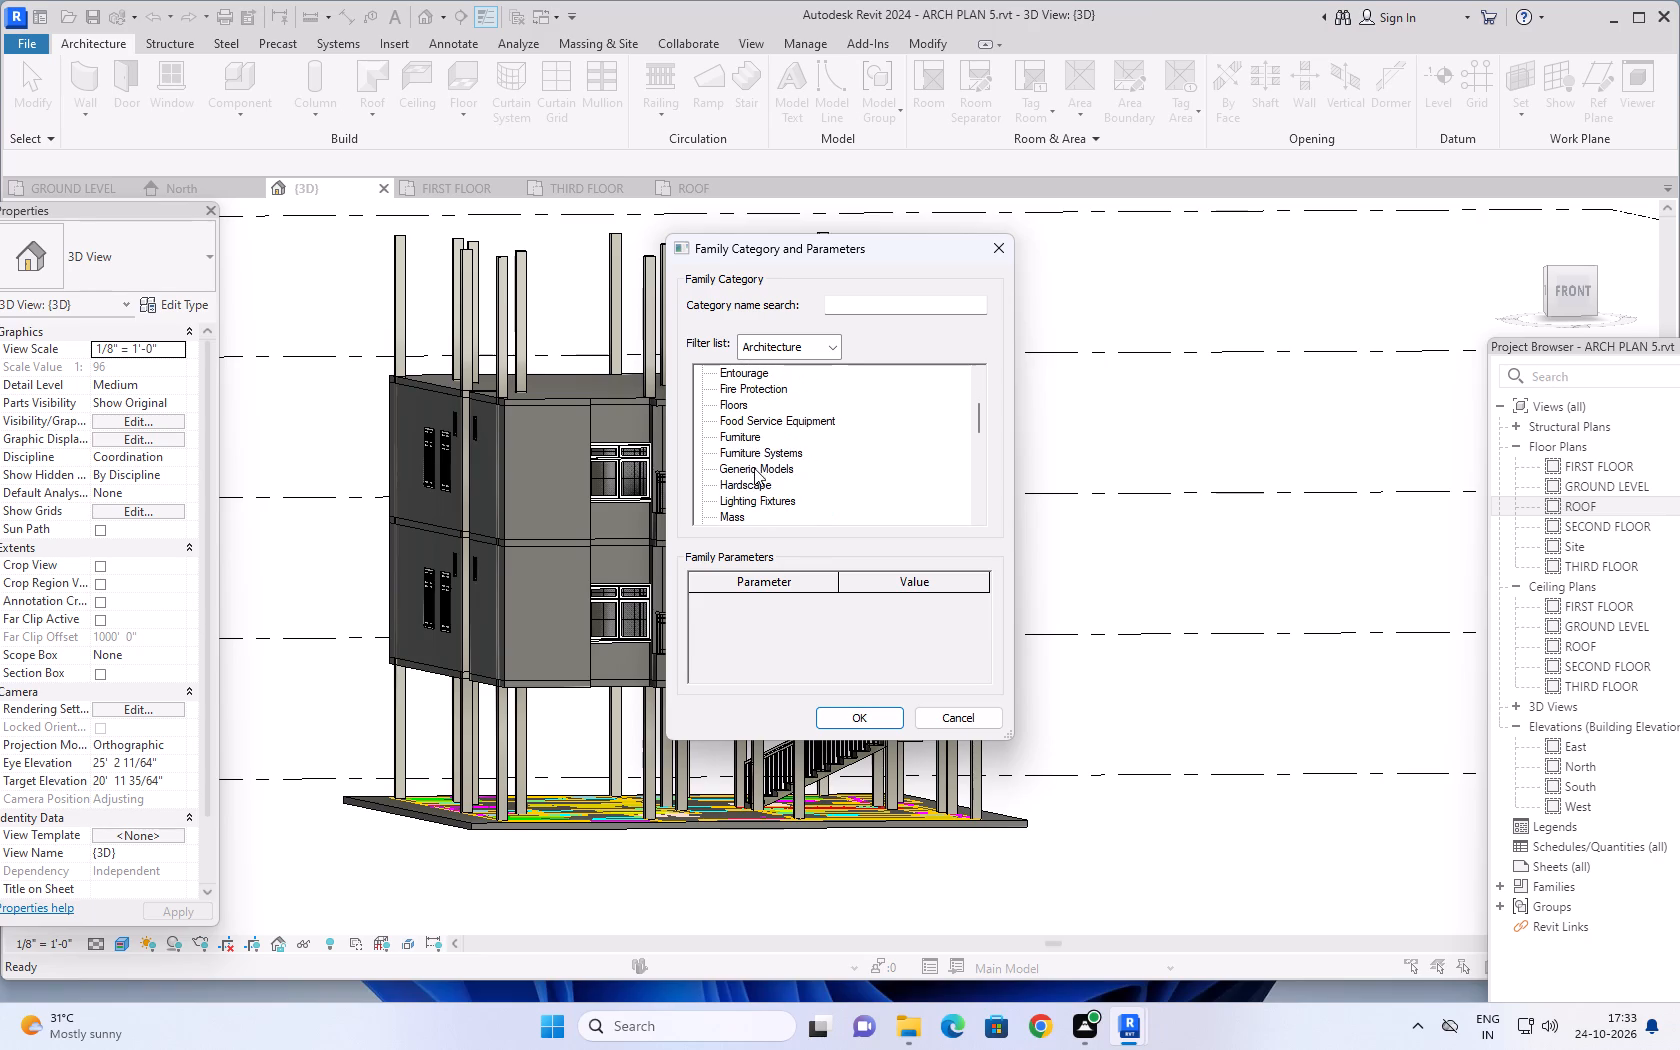
{"action": "left_click", "coordinate": [754, 468]}
{"action": "left_click", "coordinate": [844, 711]}
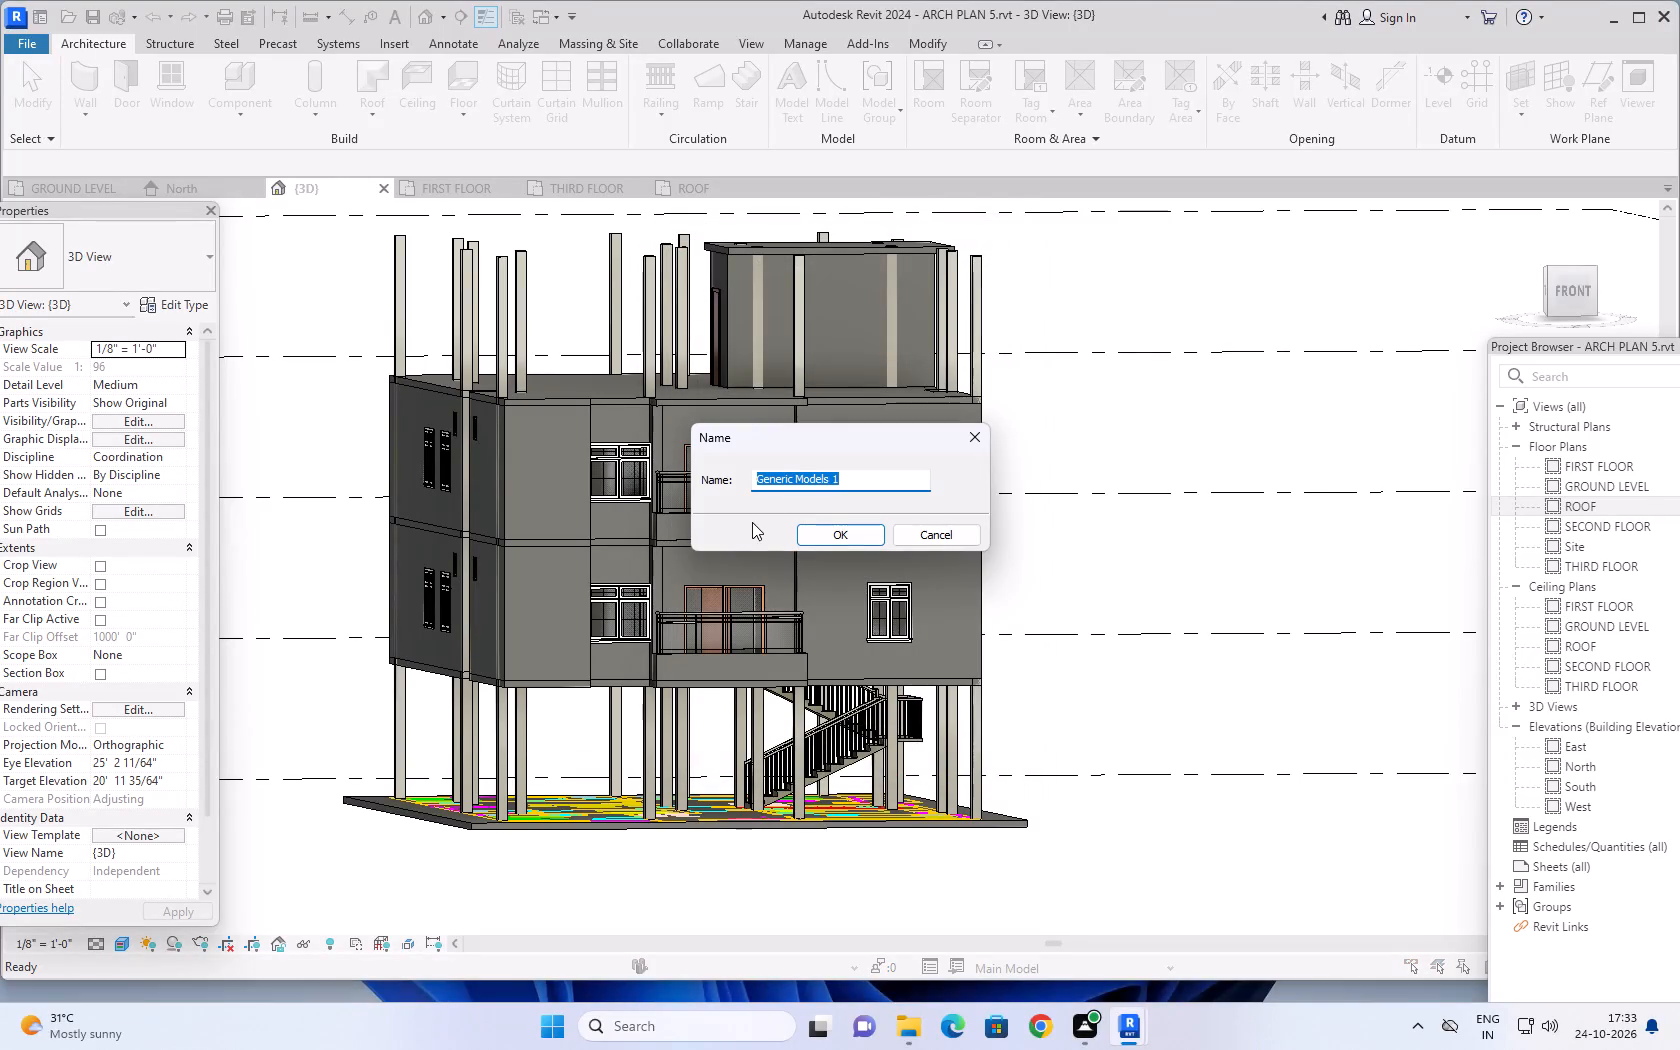
{"action": "left_click", "coordinate": [813, 529]}
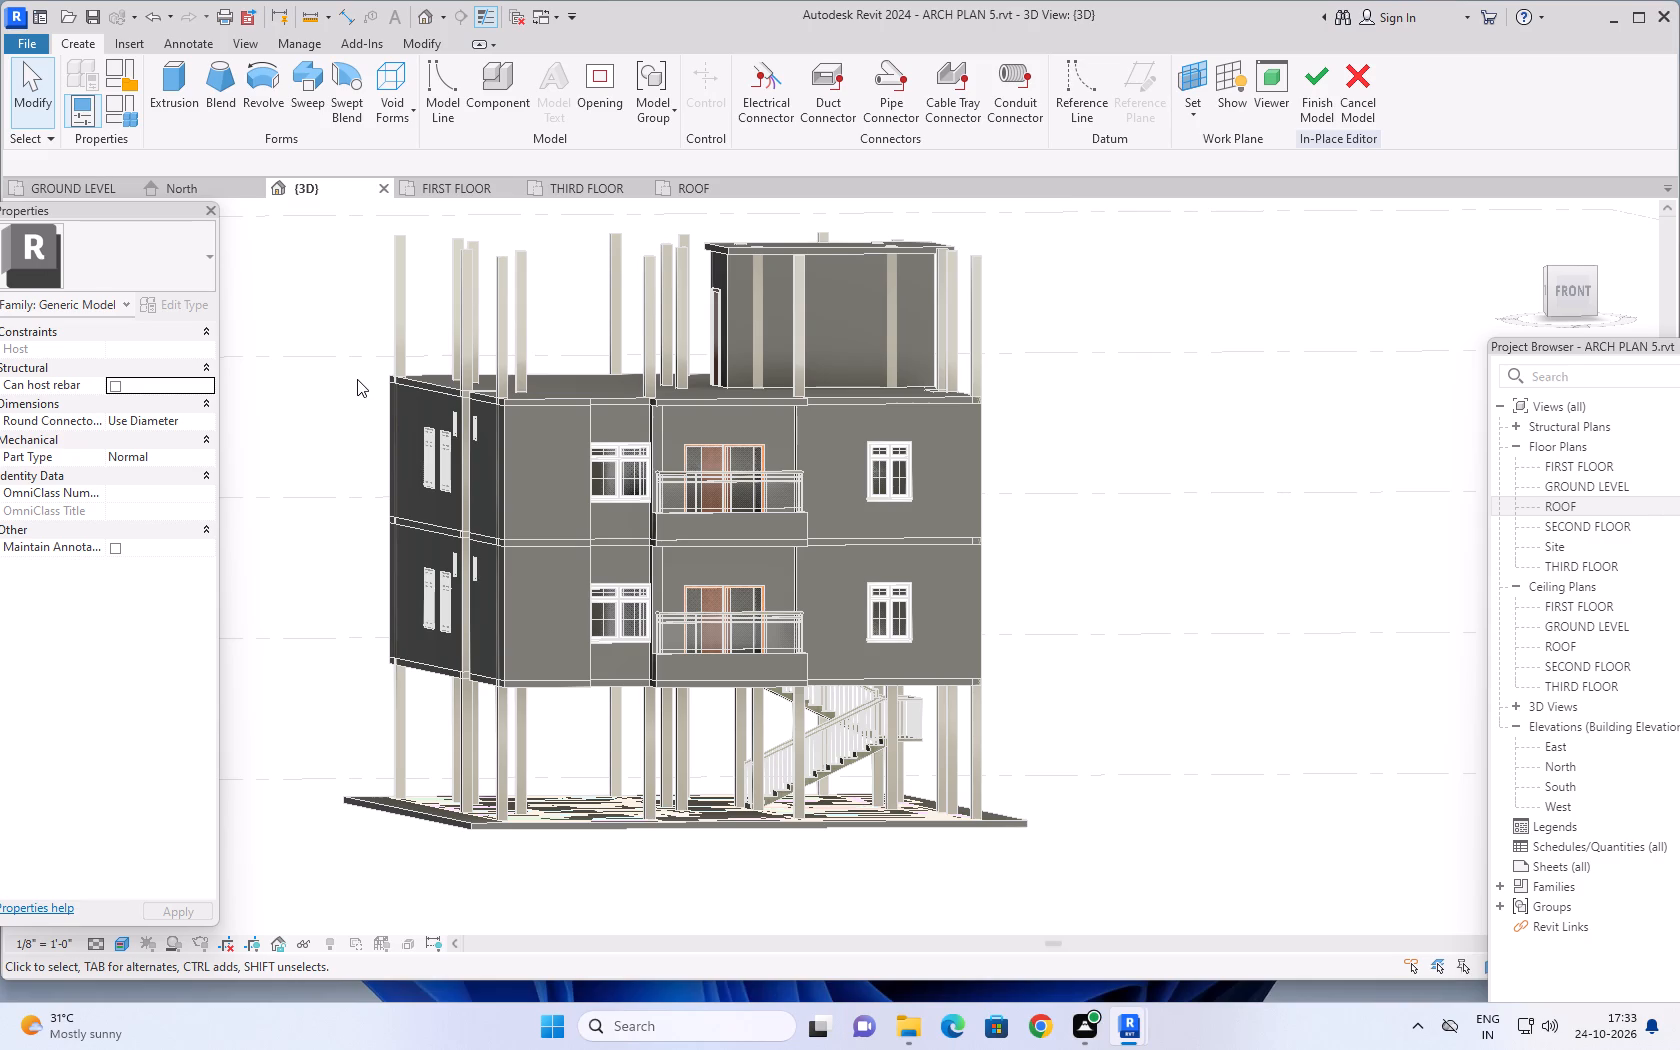
Start a solid extrusion and pick the third-floor slab's side edge face above the upper front balcony as its work plane.
{"action": "middle_click_drag", "start_coordinate": [327, 422], "coordinate": [432, 528], "text": "shift"}
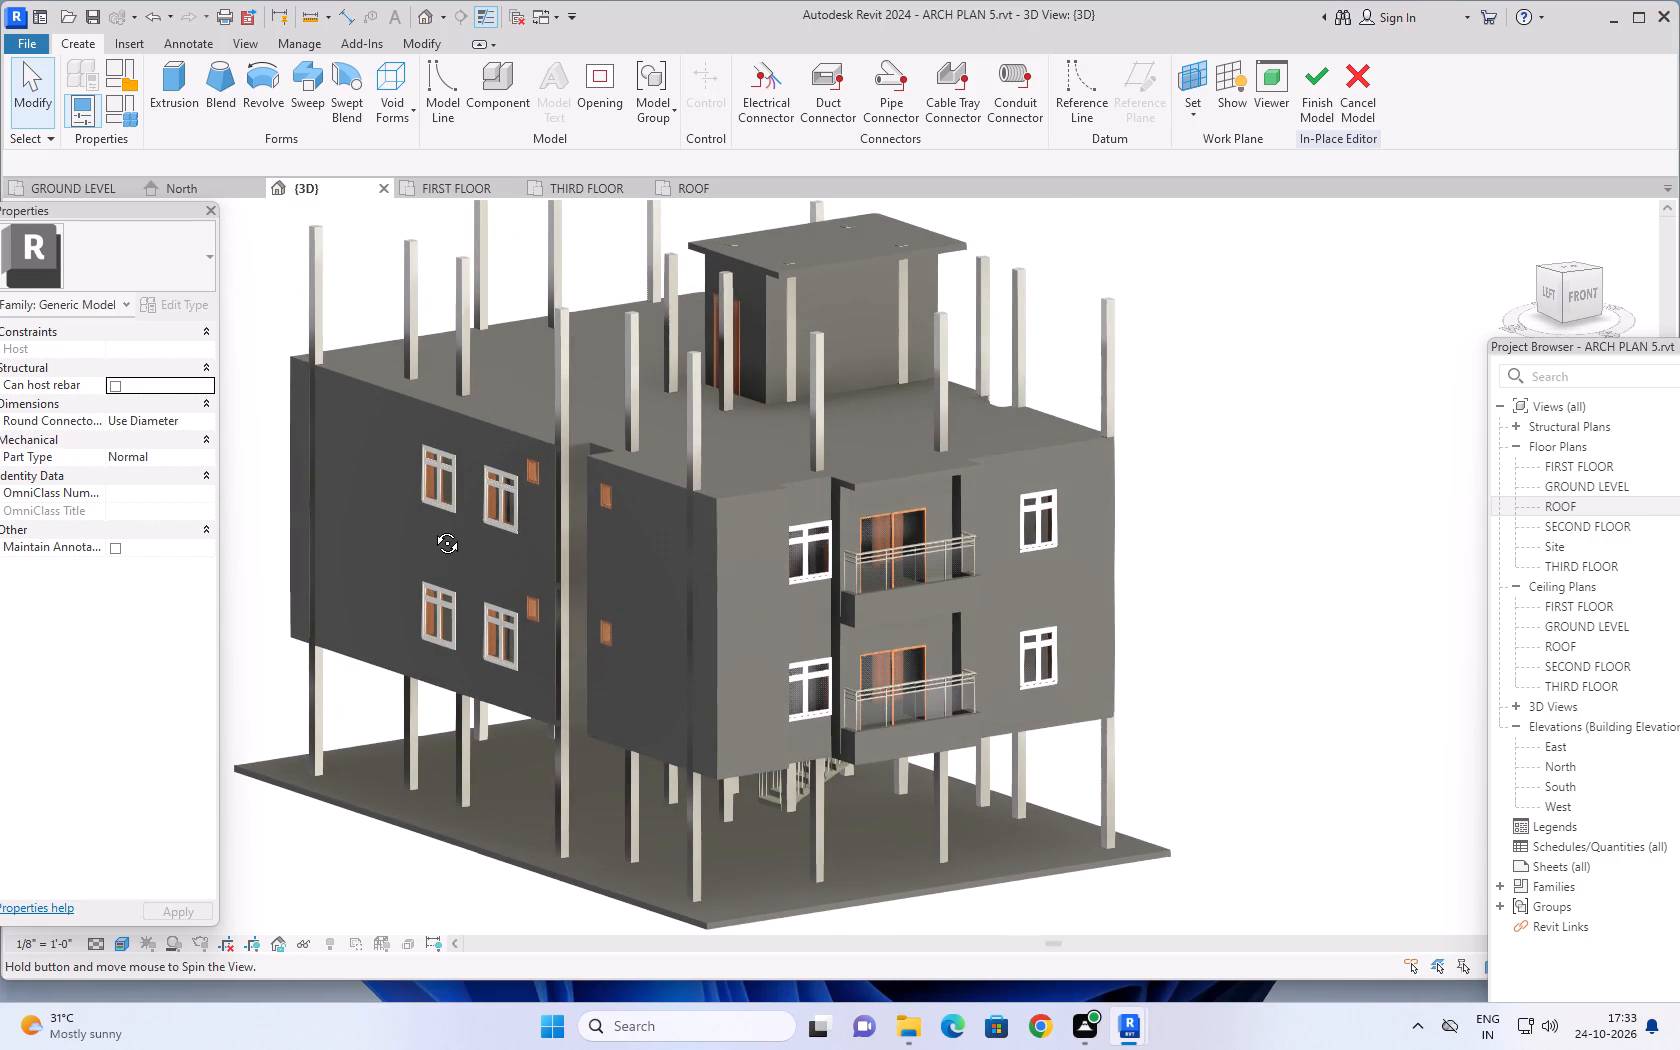
{"action": "middle_click_drag", "start_coordinate": [432, 528], "coordinate": [432, 530], "text": "shift"}
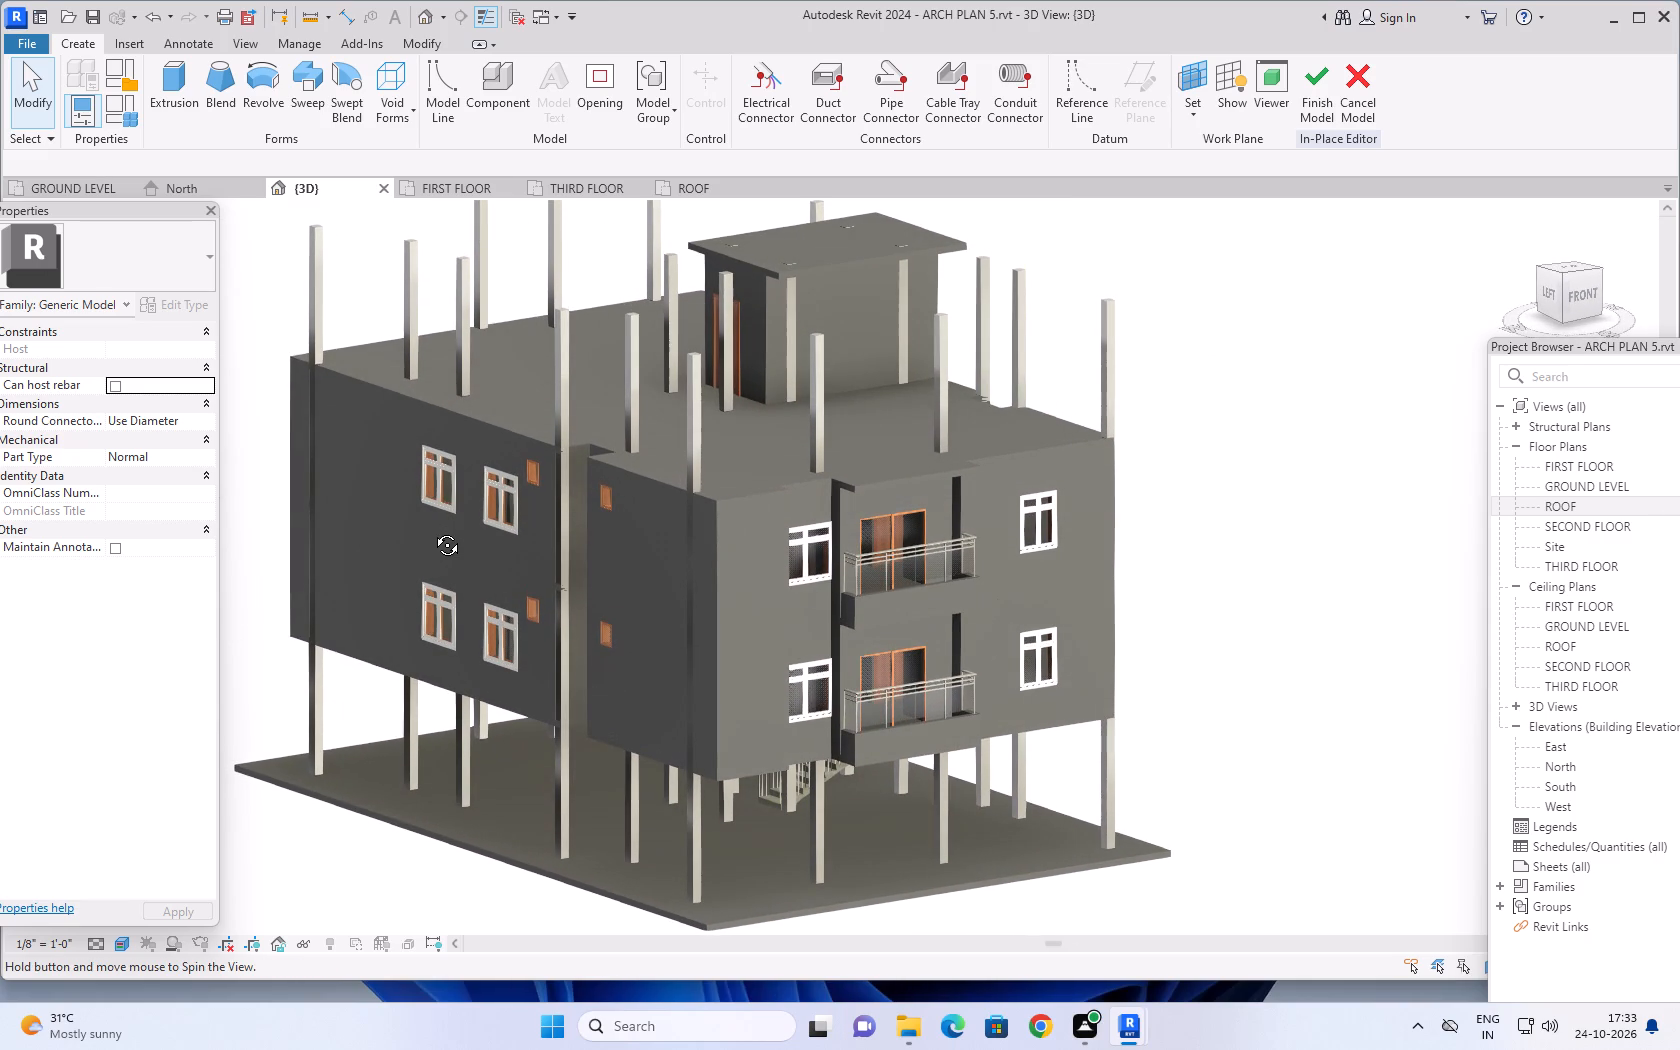
{"action": "middle_click_drag", "start_coordinate": [432, 530], "coordinate": [317, 456], "text": "shift"}
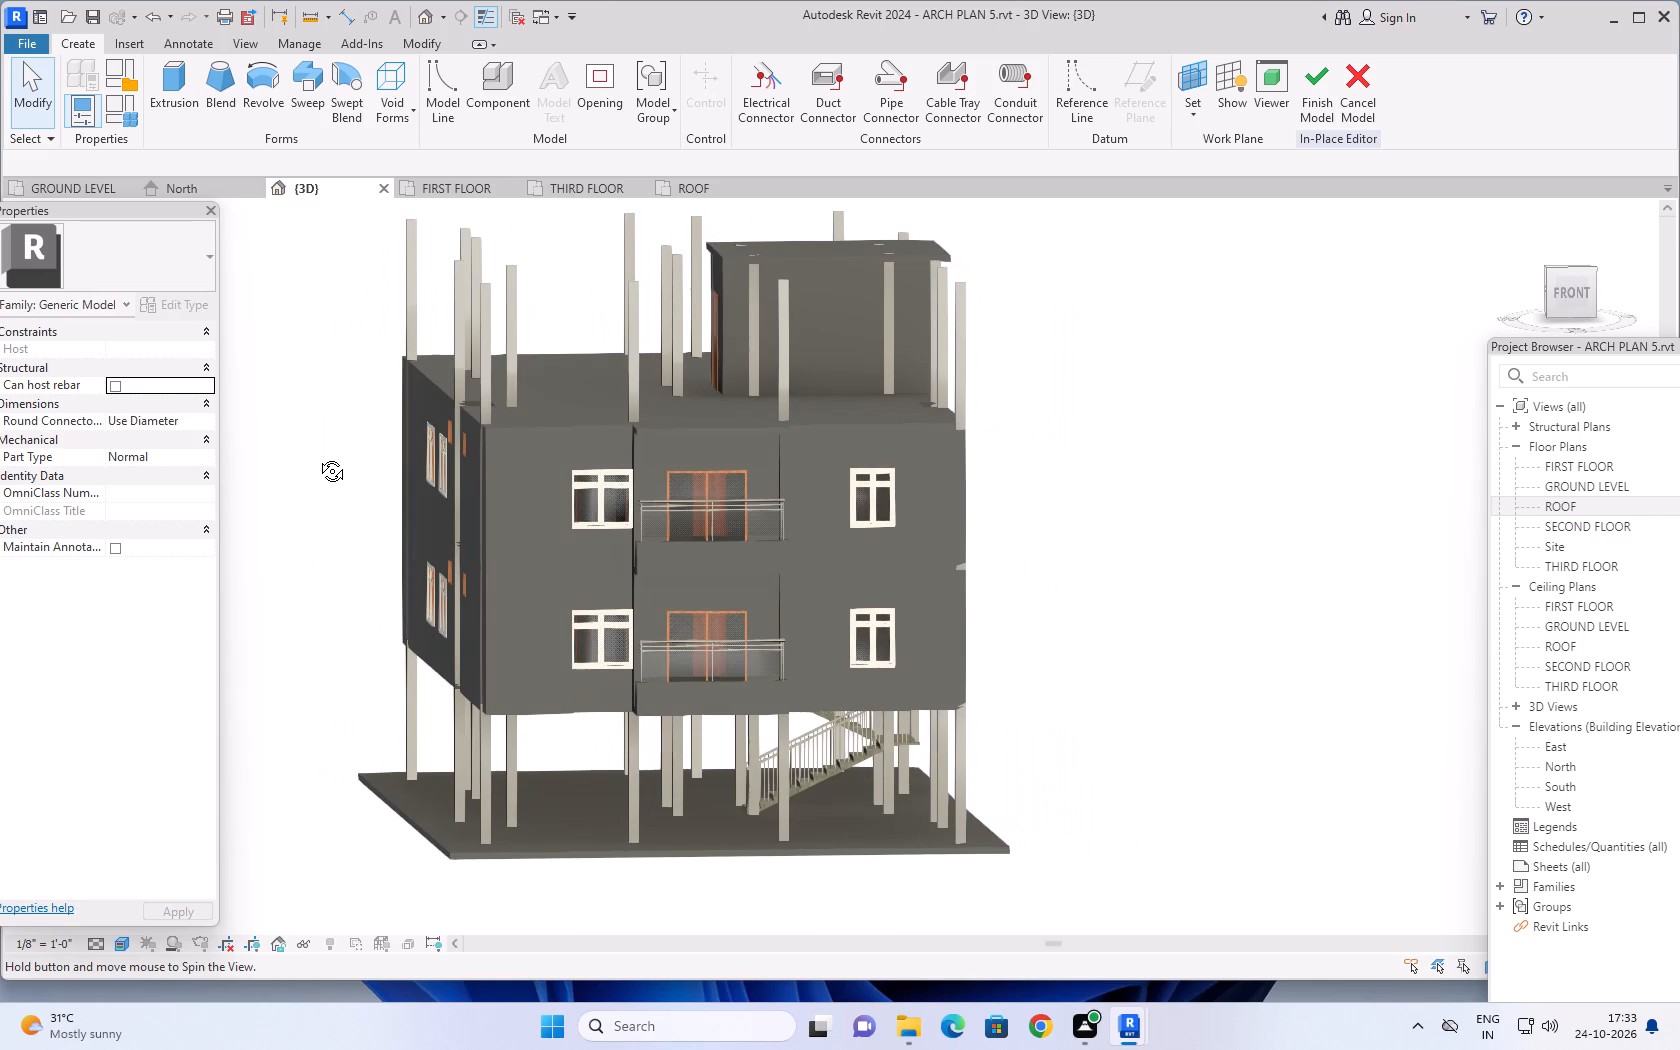
{"action": "middle_click_drag", "start_coordinate": [317, 456], "coordinate": [335, 468], "text": "shift"}
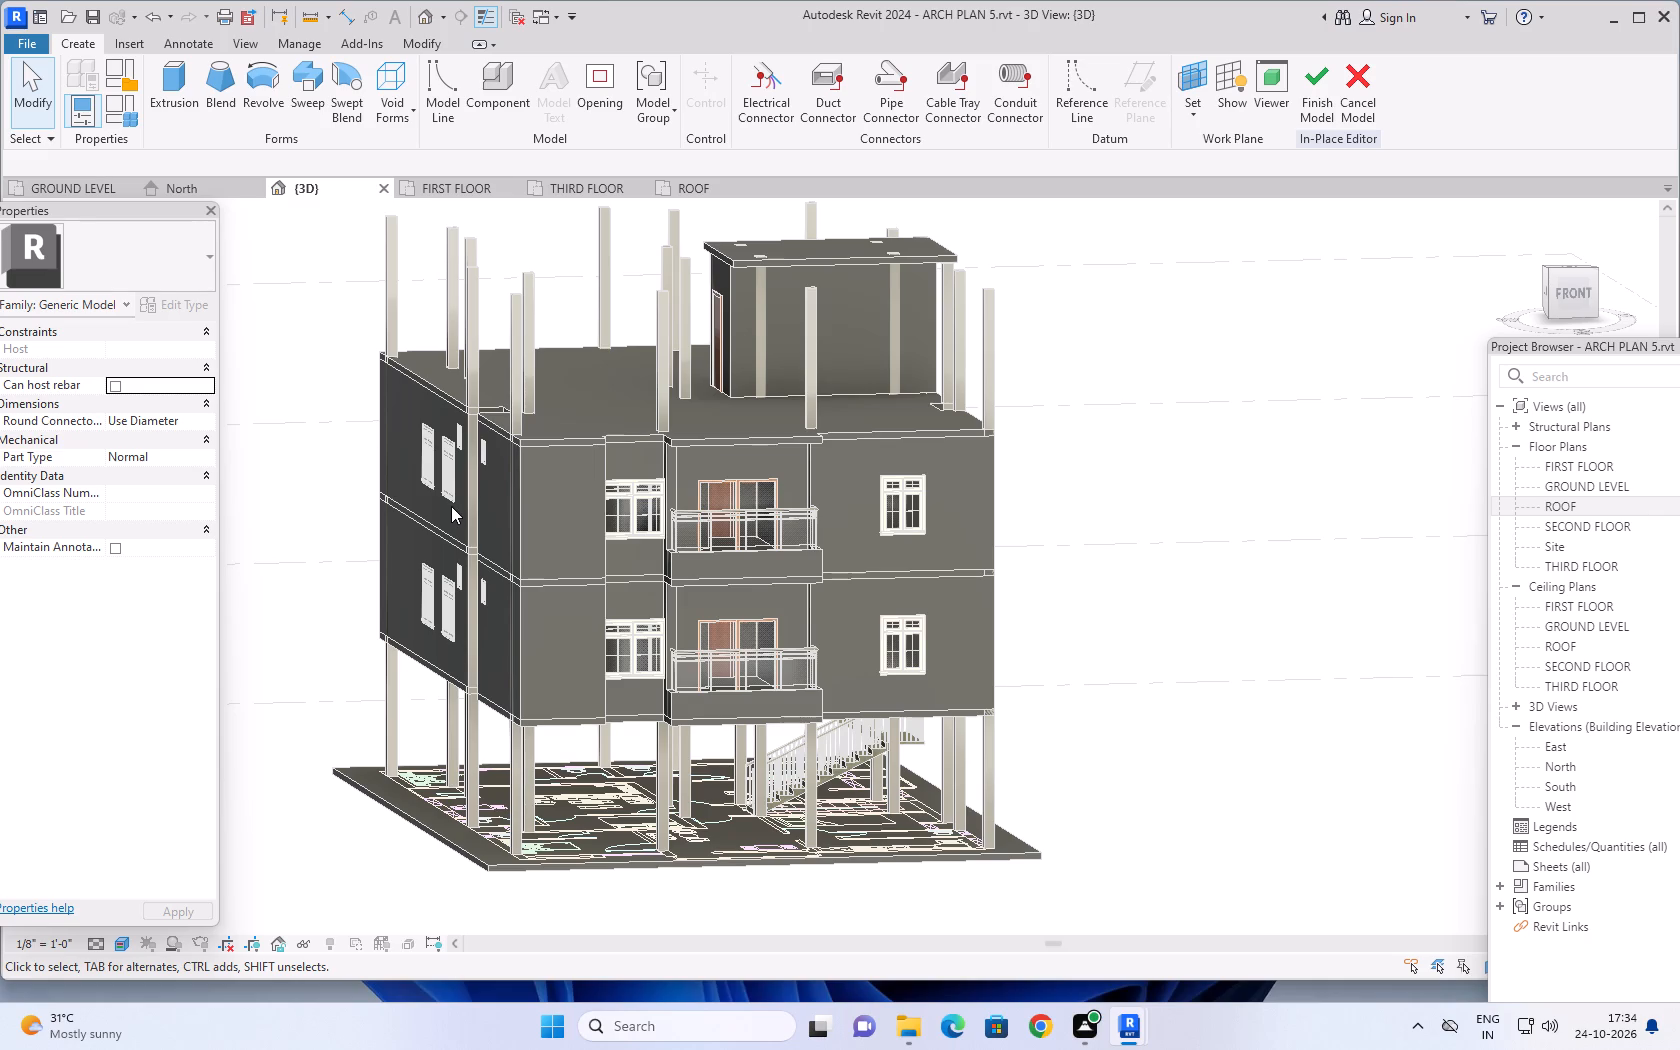
{"action": "middle_click_drag", "start_coordinate": [1084, 594], "coordinate": [1067, 605]}
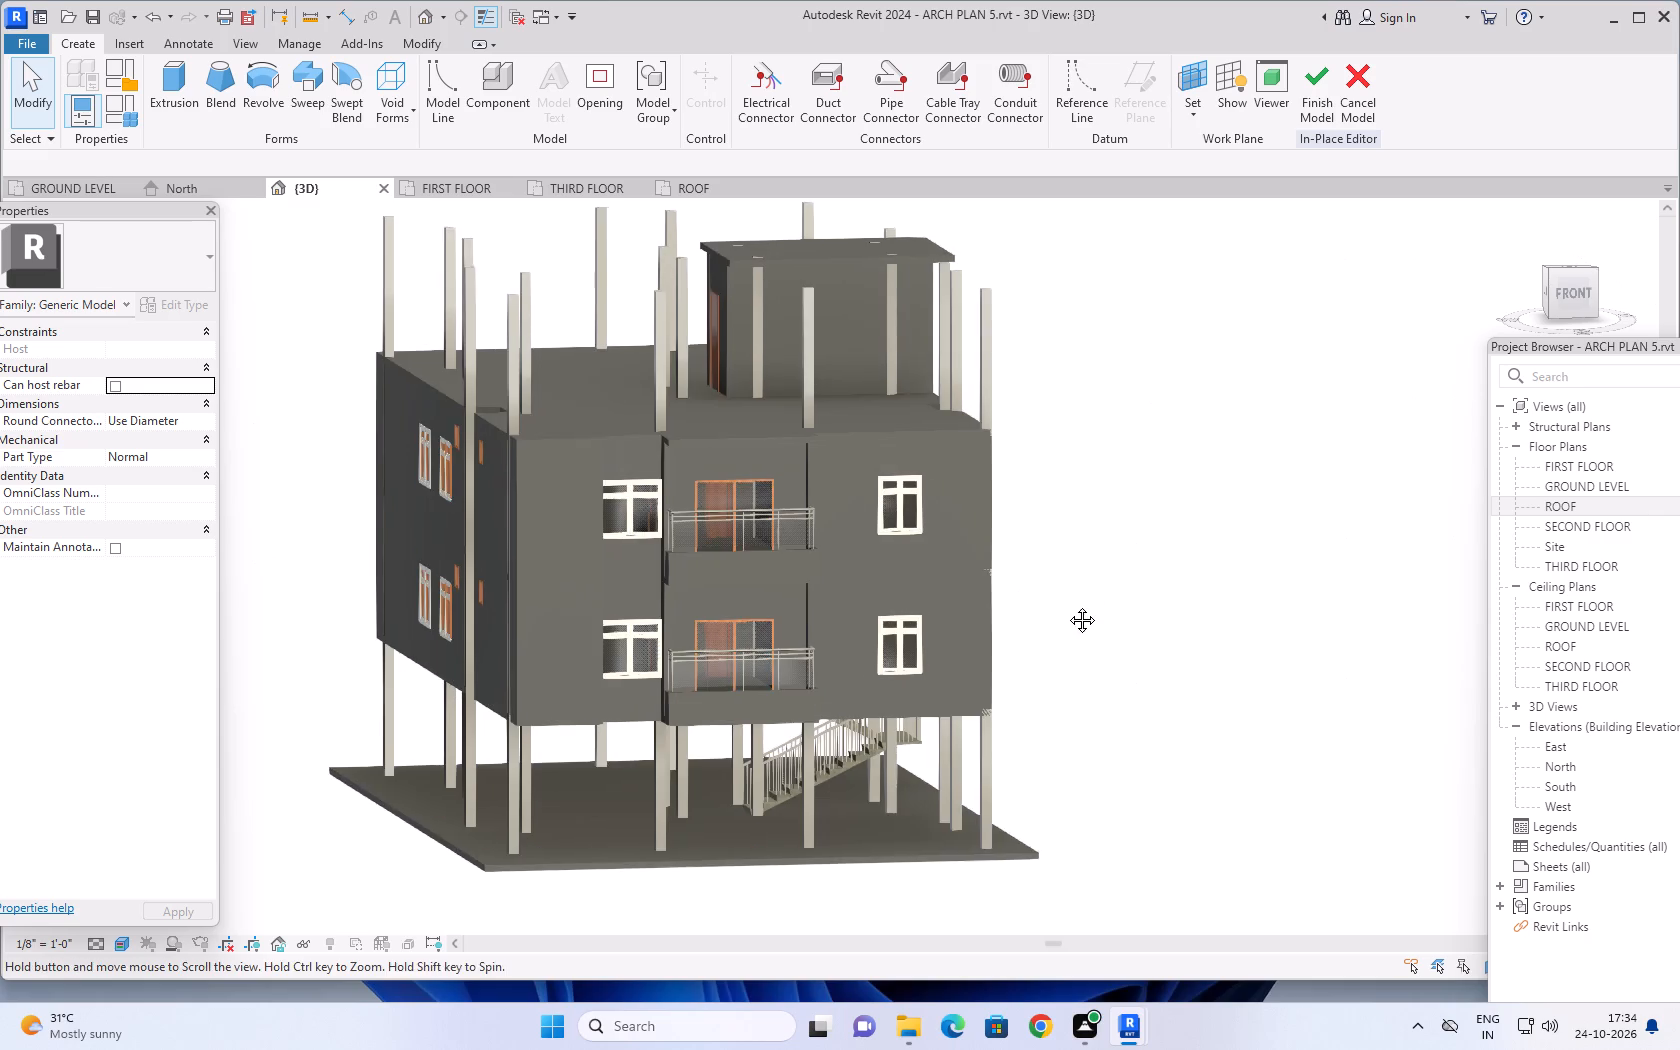
{"action": "middle_click_drag", "start_coordinate": [1067, 605], "coordinate": [1067, 606]}
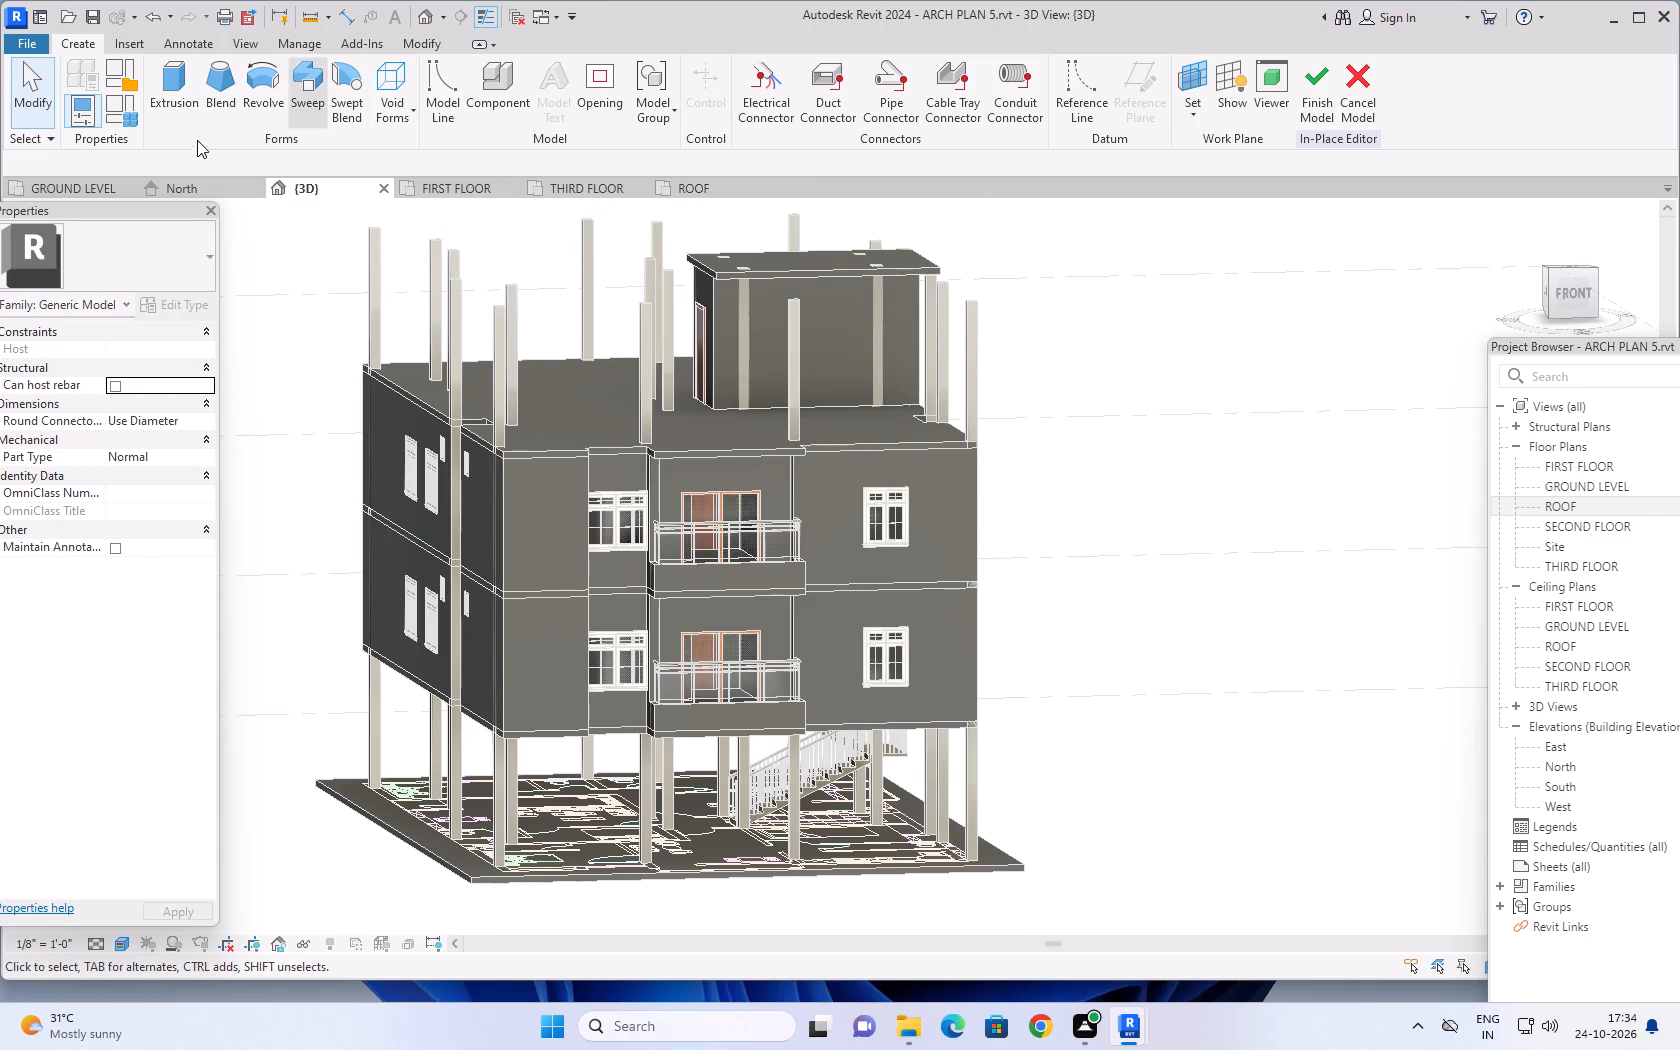
{"action": "left_click", "coordinate": [182, 73]}
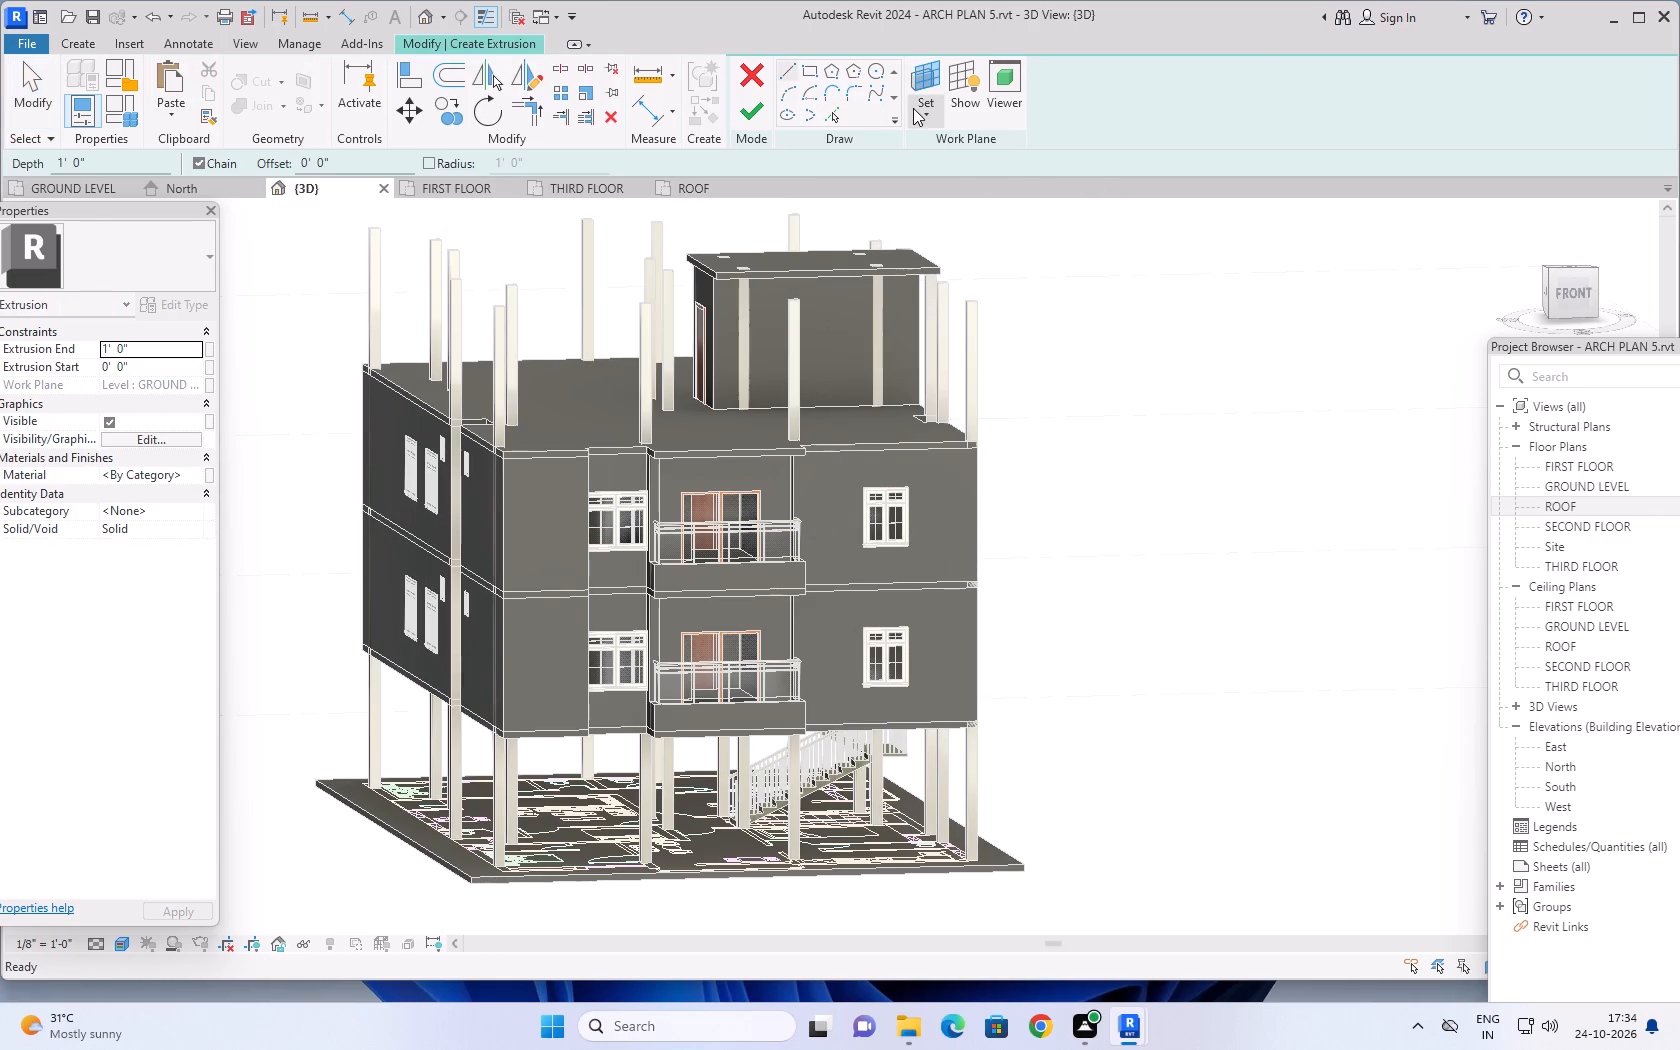
{"action": "left_click", "coordinate": [925, 110]}
{"action": "left_click", "coordinate": [962, 179]}
{"action": "scroll", "coordinate": [706, 458], "scroll_direction": "up", "scroll_amount": 5}
{"action": "middle_click_drag", "start_coordinate": [671, 548], "coordinate": [828, 535], "text": "shift"}
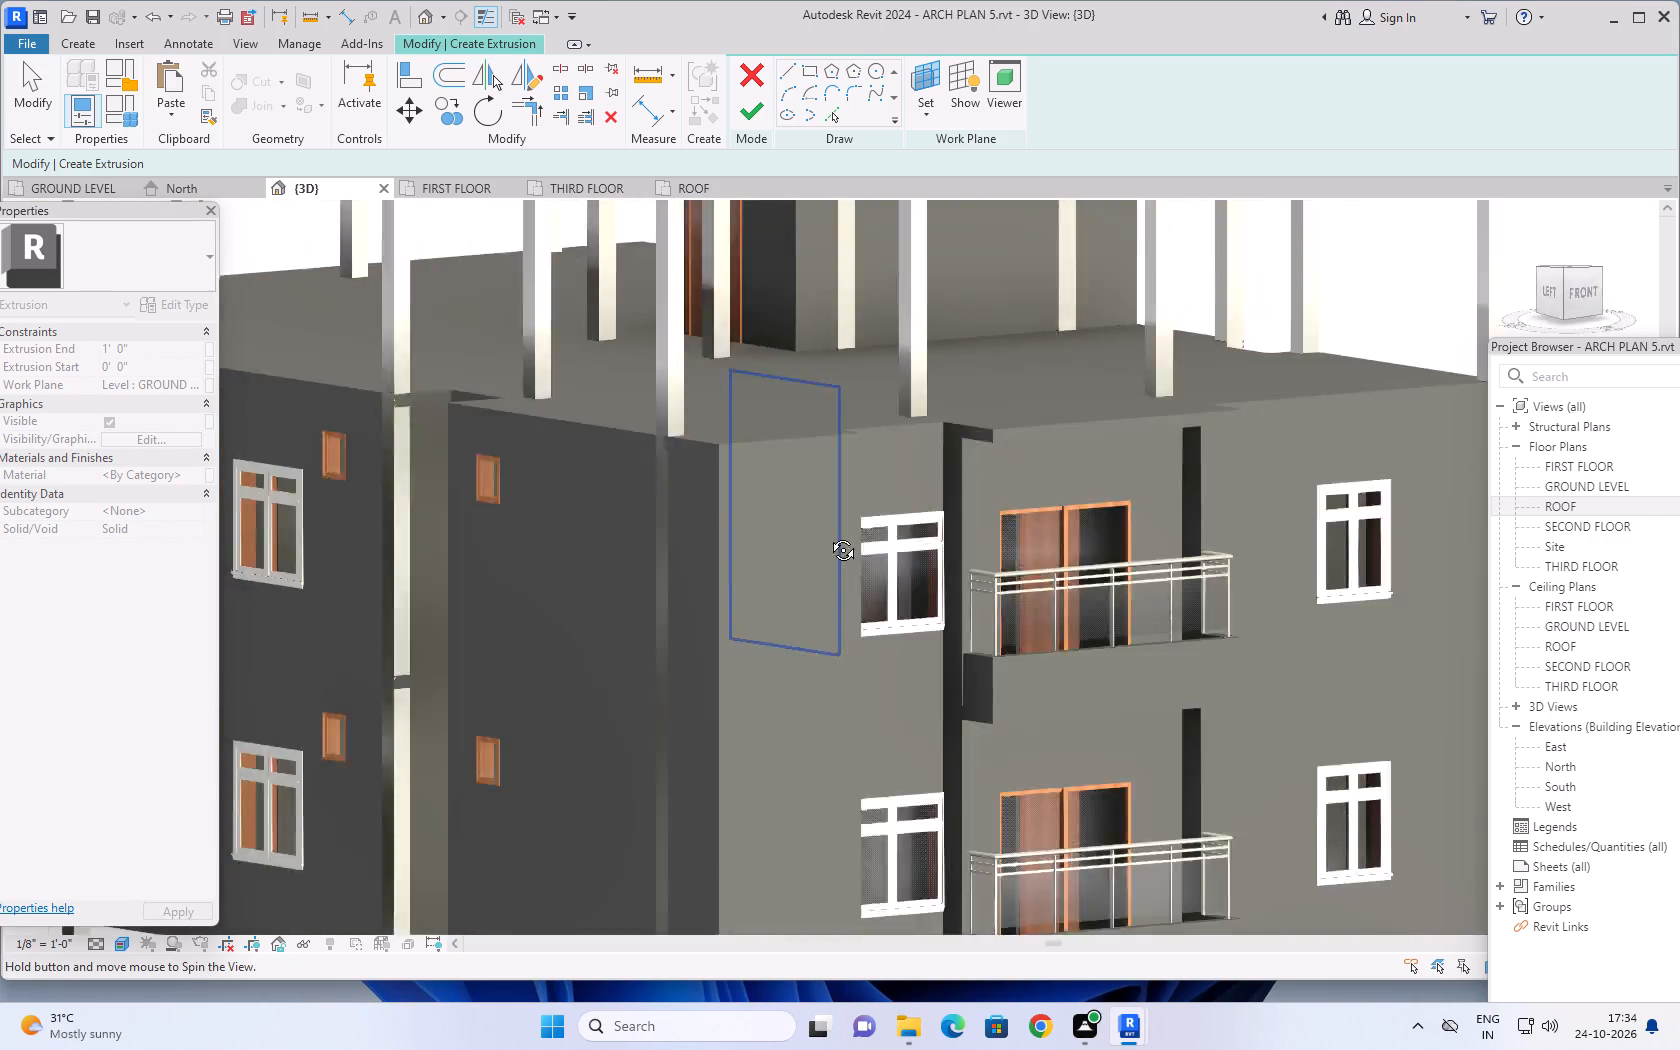
{"action": "middle_click_drag", "start_coordinate": [828, 535], "coordinate": [873, 528], "text": "shift"}
{"action": "middle_click_drag", "start_coordinate": [941, 530], "coordinate": [679, 570]}
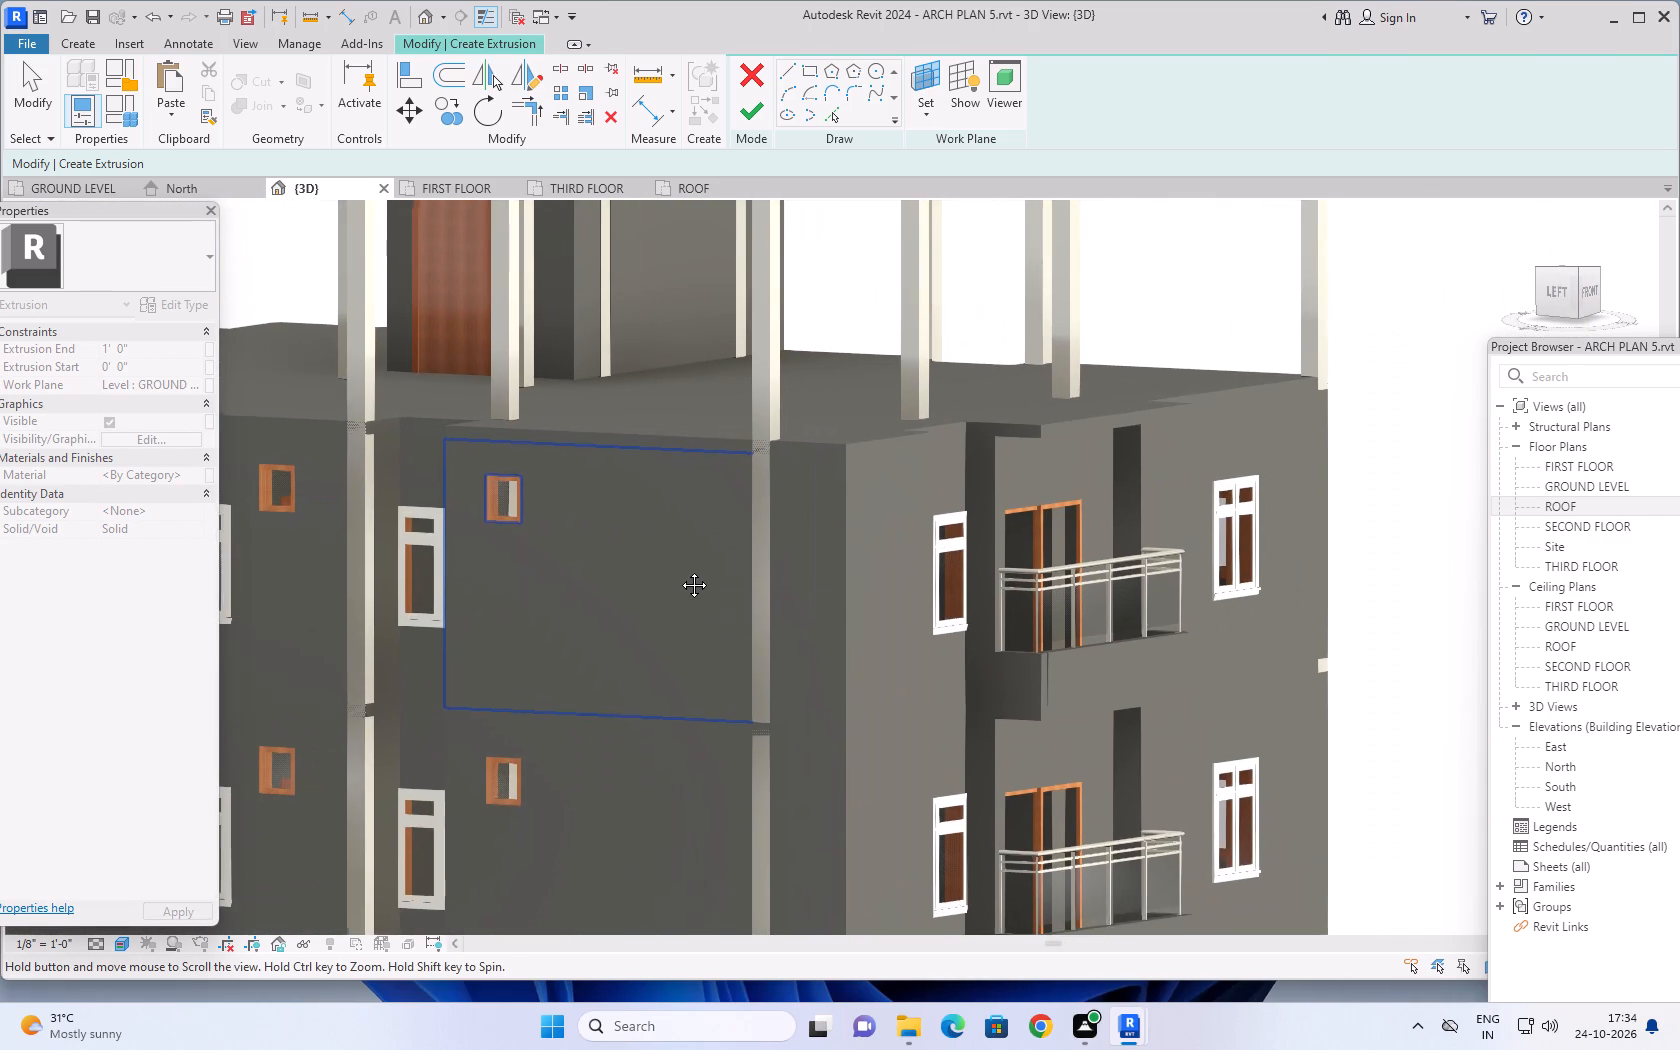
{"action": "middle_click_drag", "start_coordinate": [679, 570], "coordinate": [680, 572]}
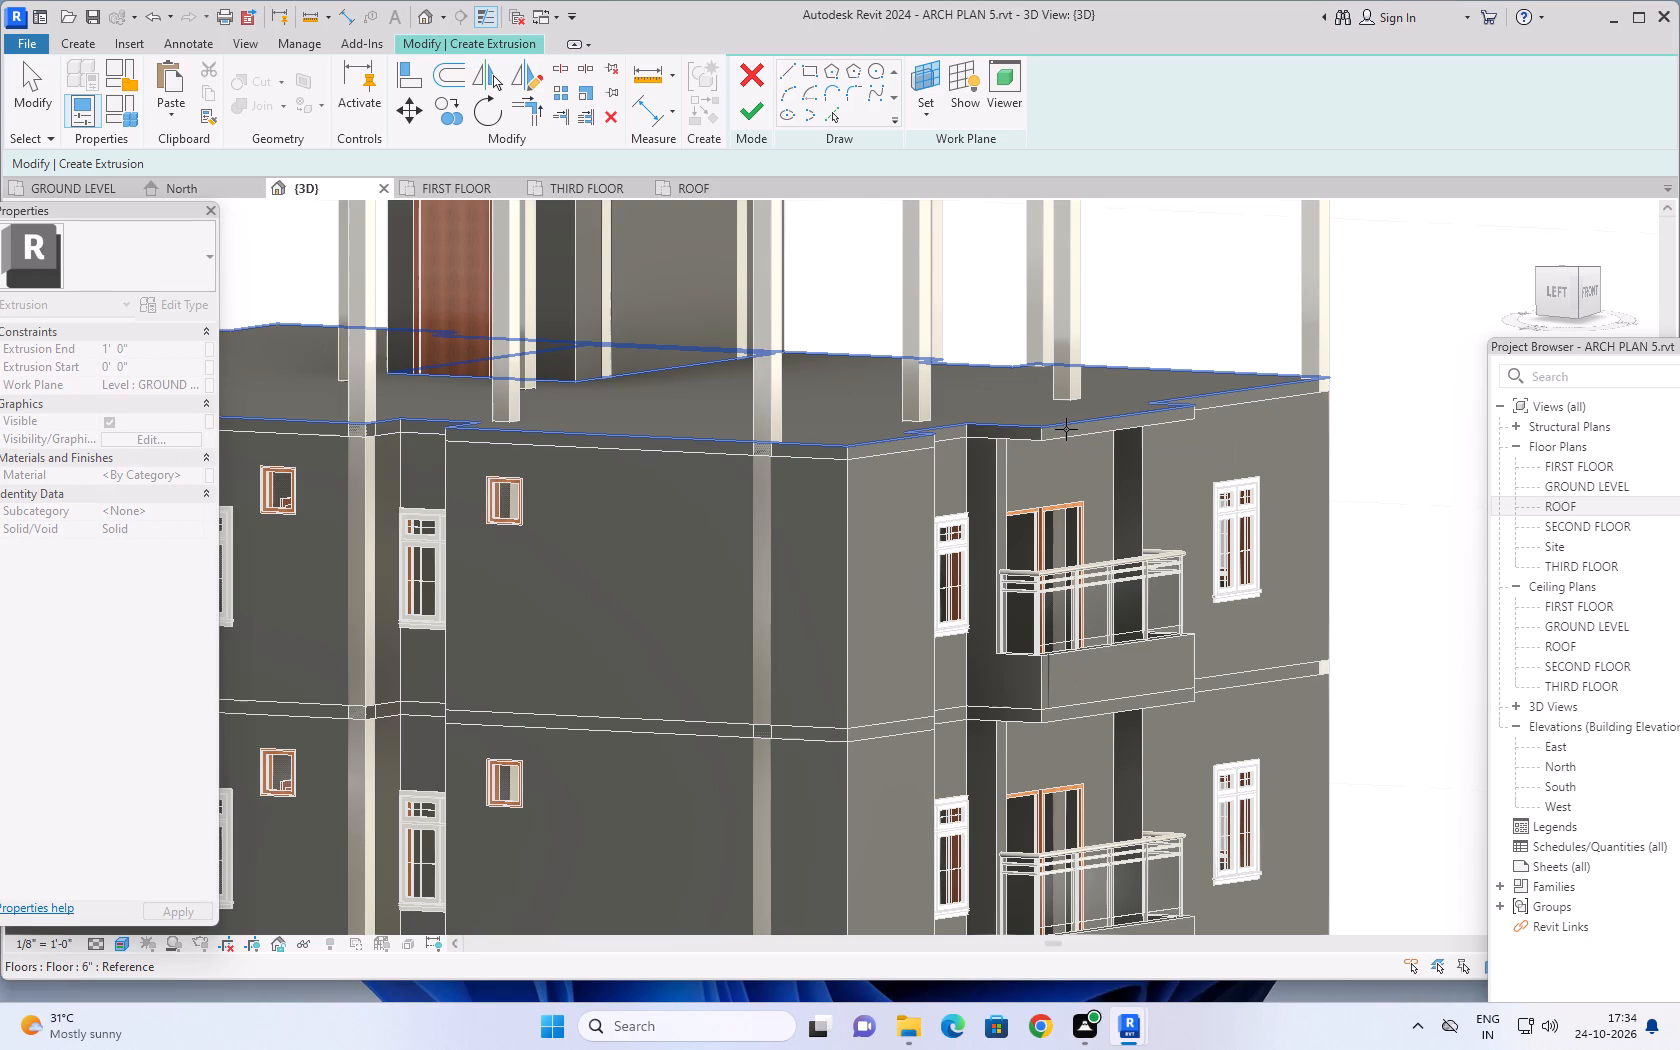
{"action": "scroll", "coordinate": [999, 449], "scroll_direction": "up", "scroll_amount": 2}
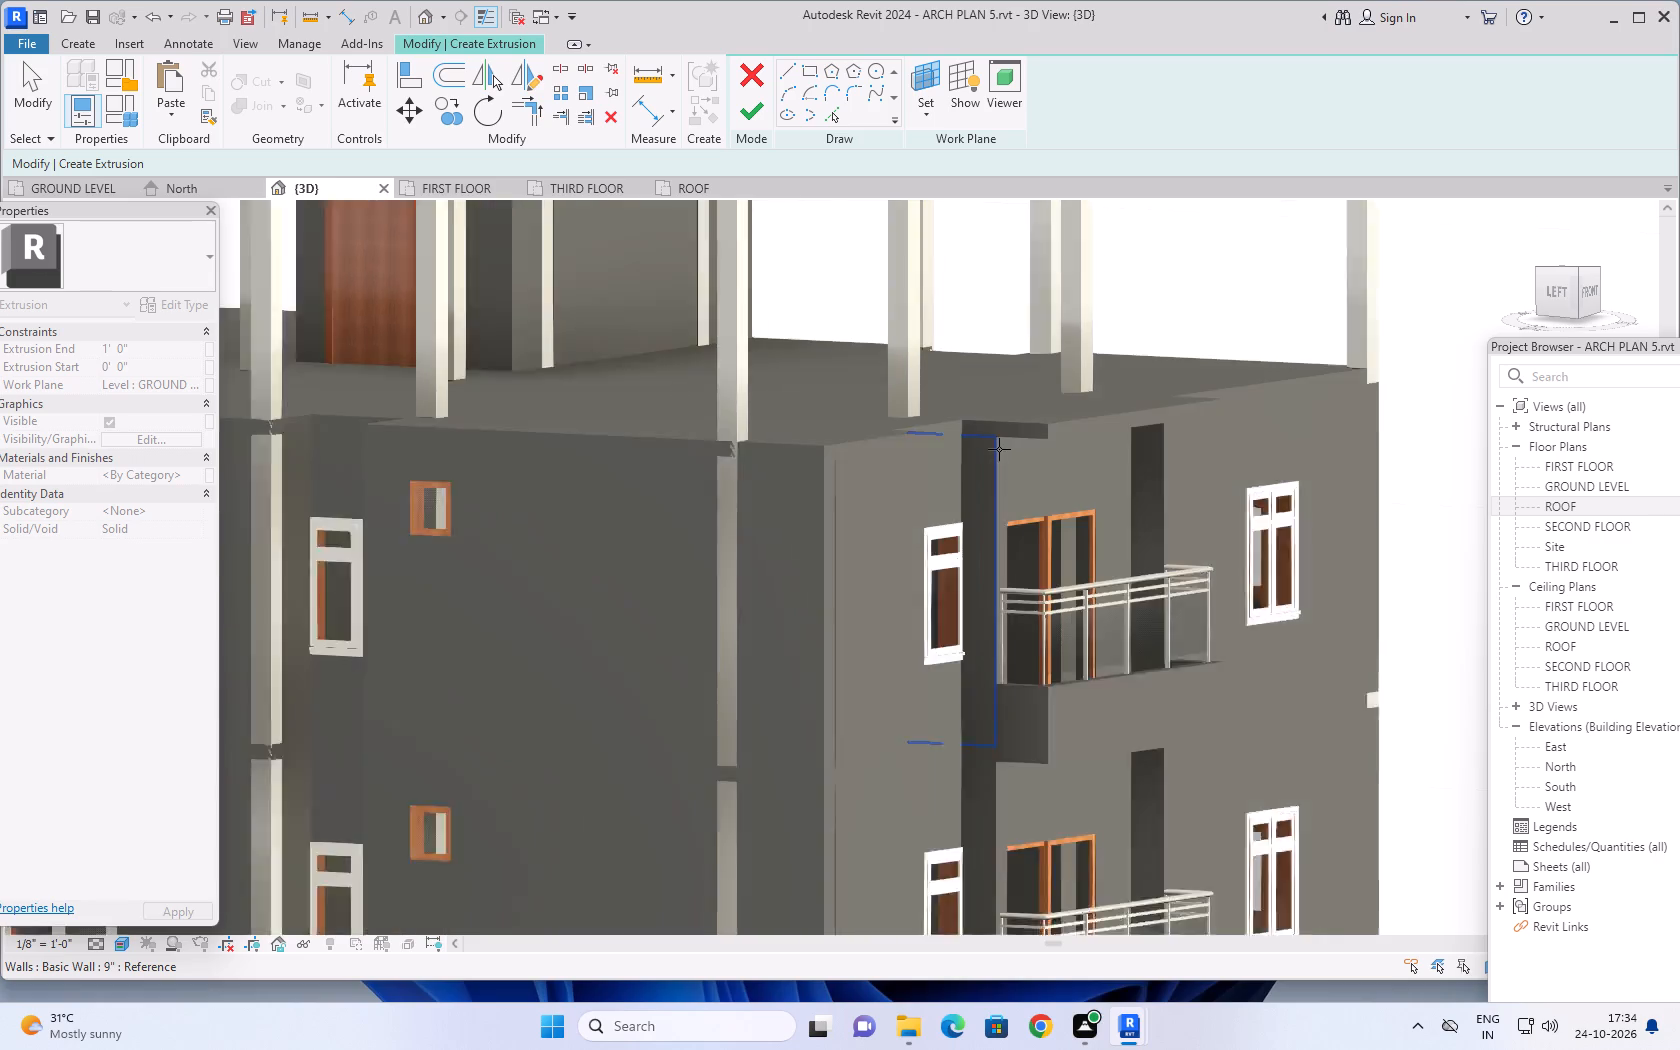
{"action": "scroll", "coordinate": [999, 449], "scroll_direction": "up", "scroll_amount": 2}
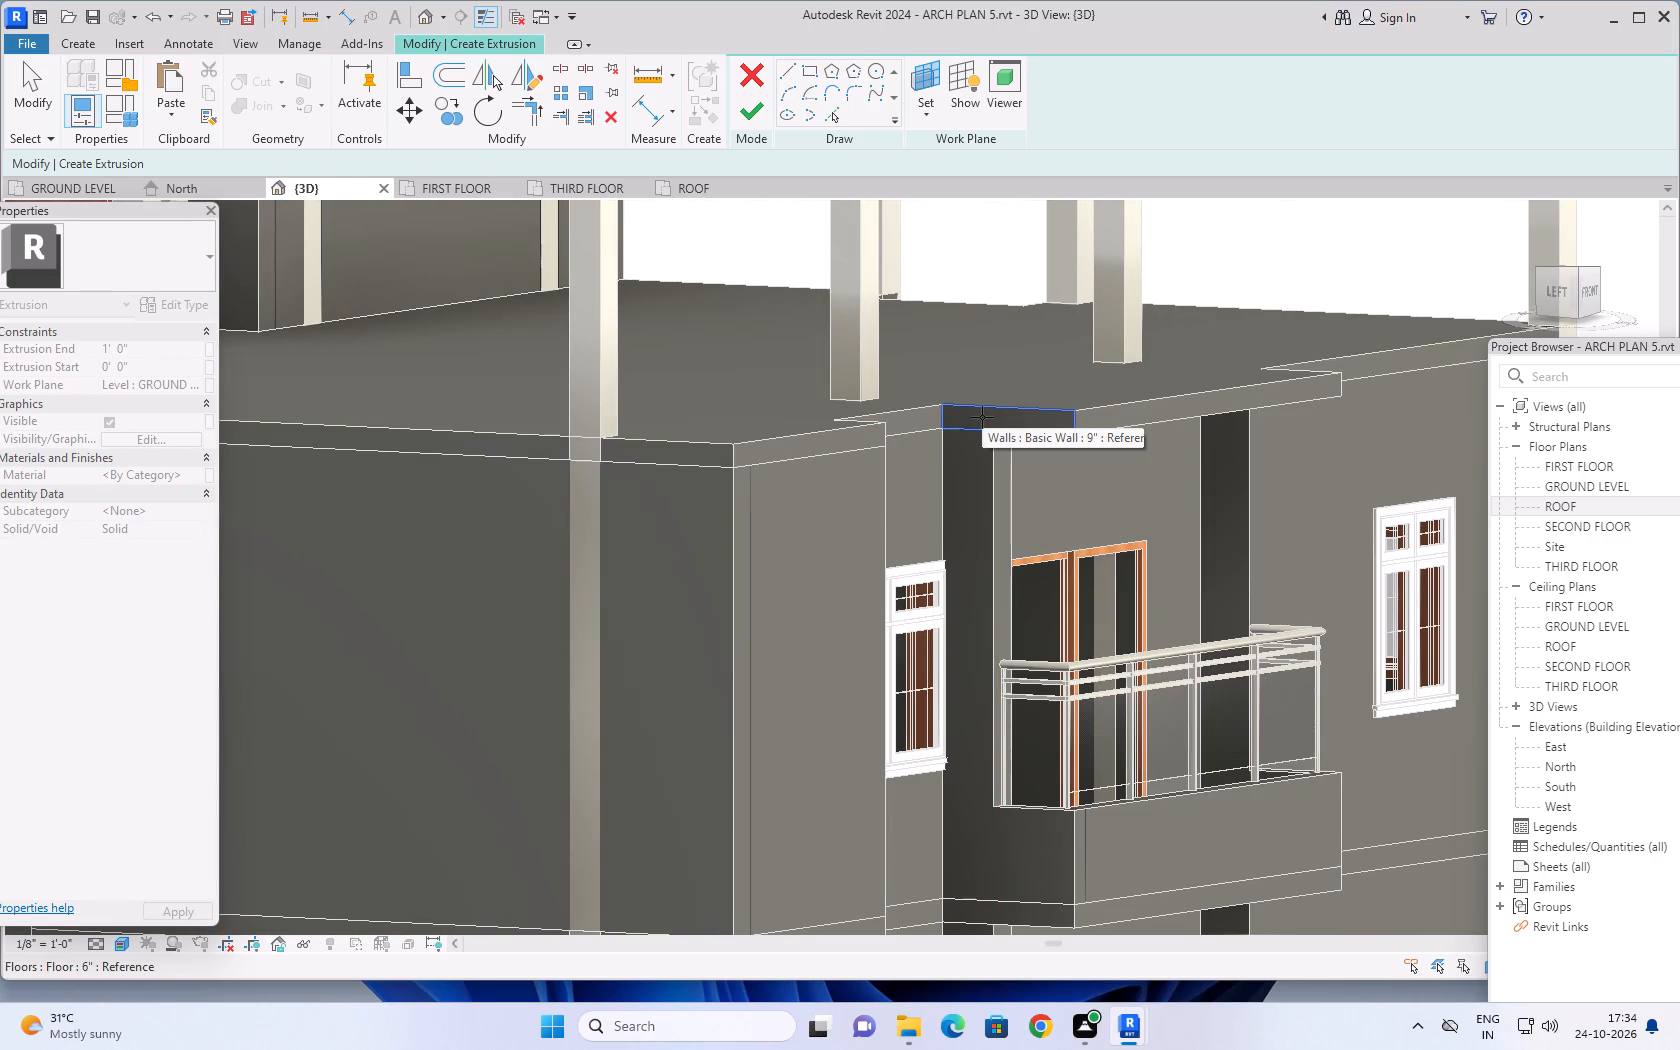
{"action": "left_click", "coordinate": [982, 416]}
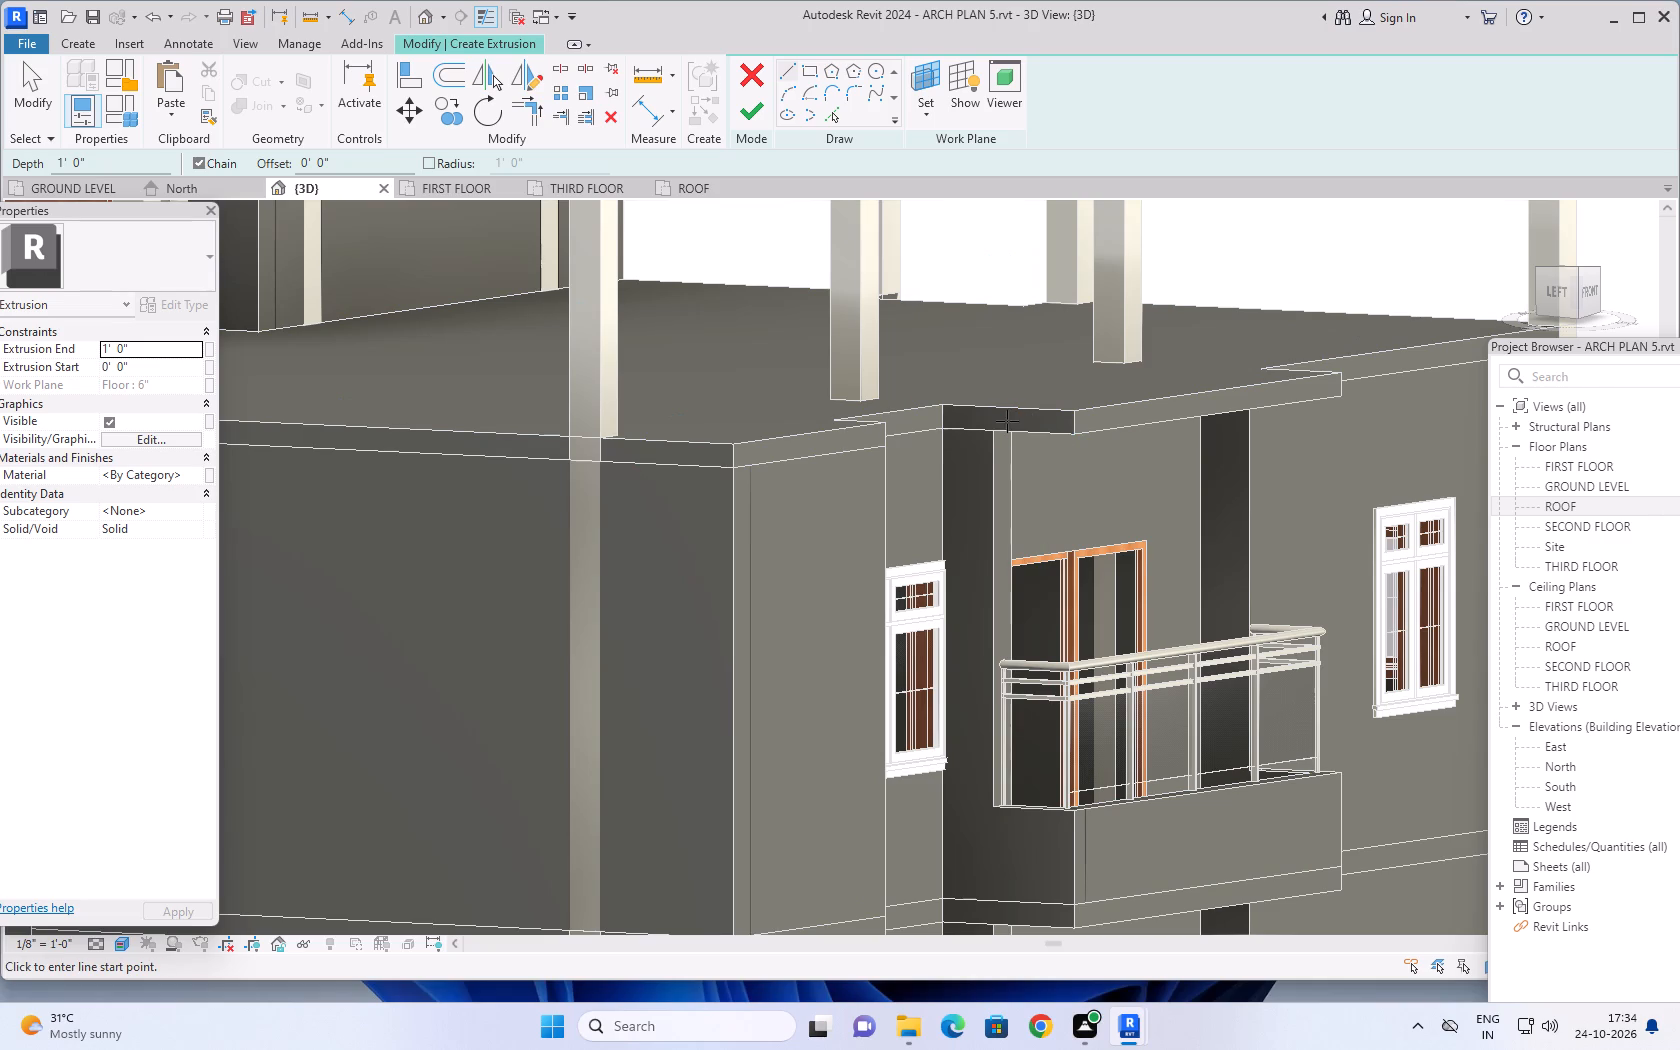
Pick the 9" wall beside the upper front balcony, just below the third-floor slab edge, as the extrusion's new work plane.
{"action": "middle_click_drag", "start_coordinate": [1019, 424], "coordinate": [906, 395], "text": "shift"}
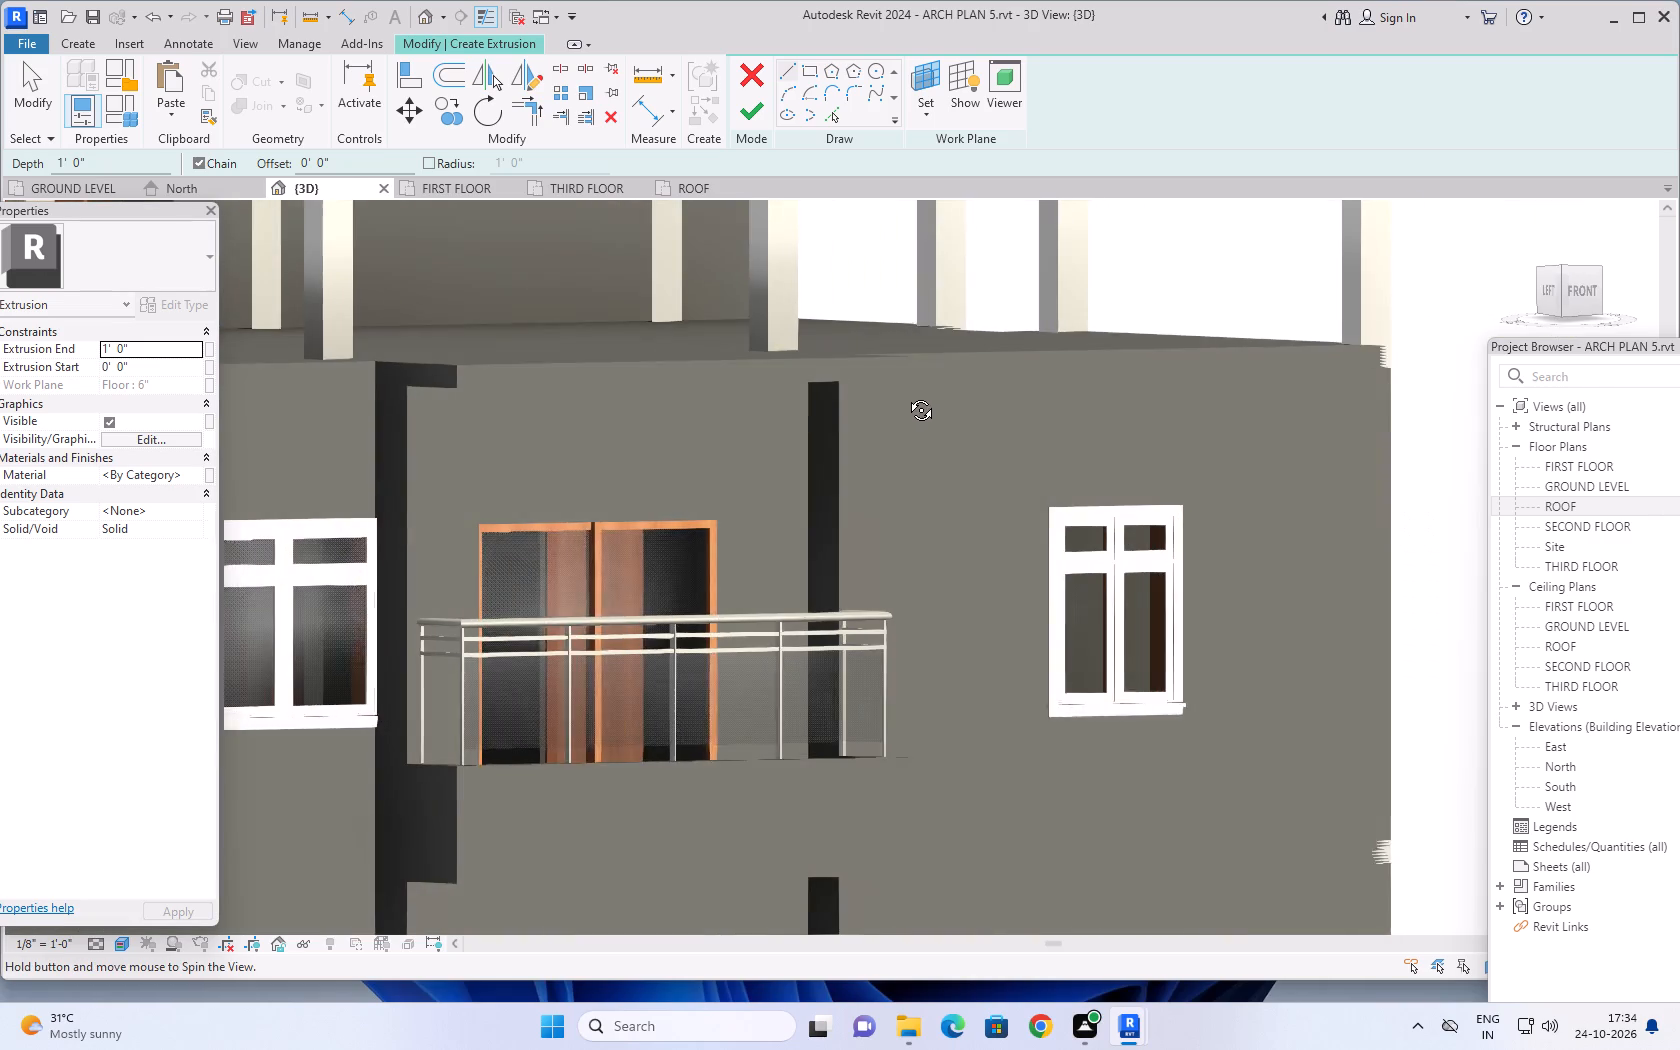
{"action": "middle_click_drag", "start_coordinate": [906, 395], "coordinate": [899, 387], "text": "shift"}
{"action": "left_click", "coordinate": [930, 119]}
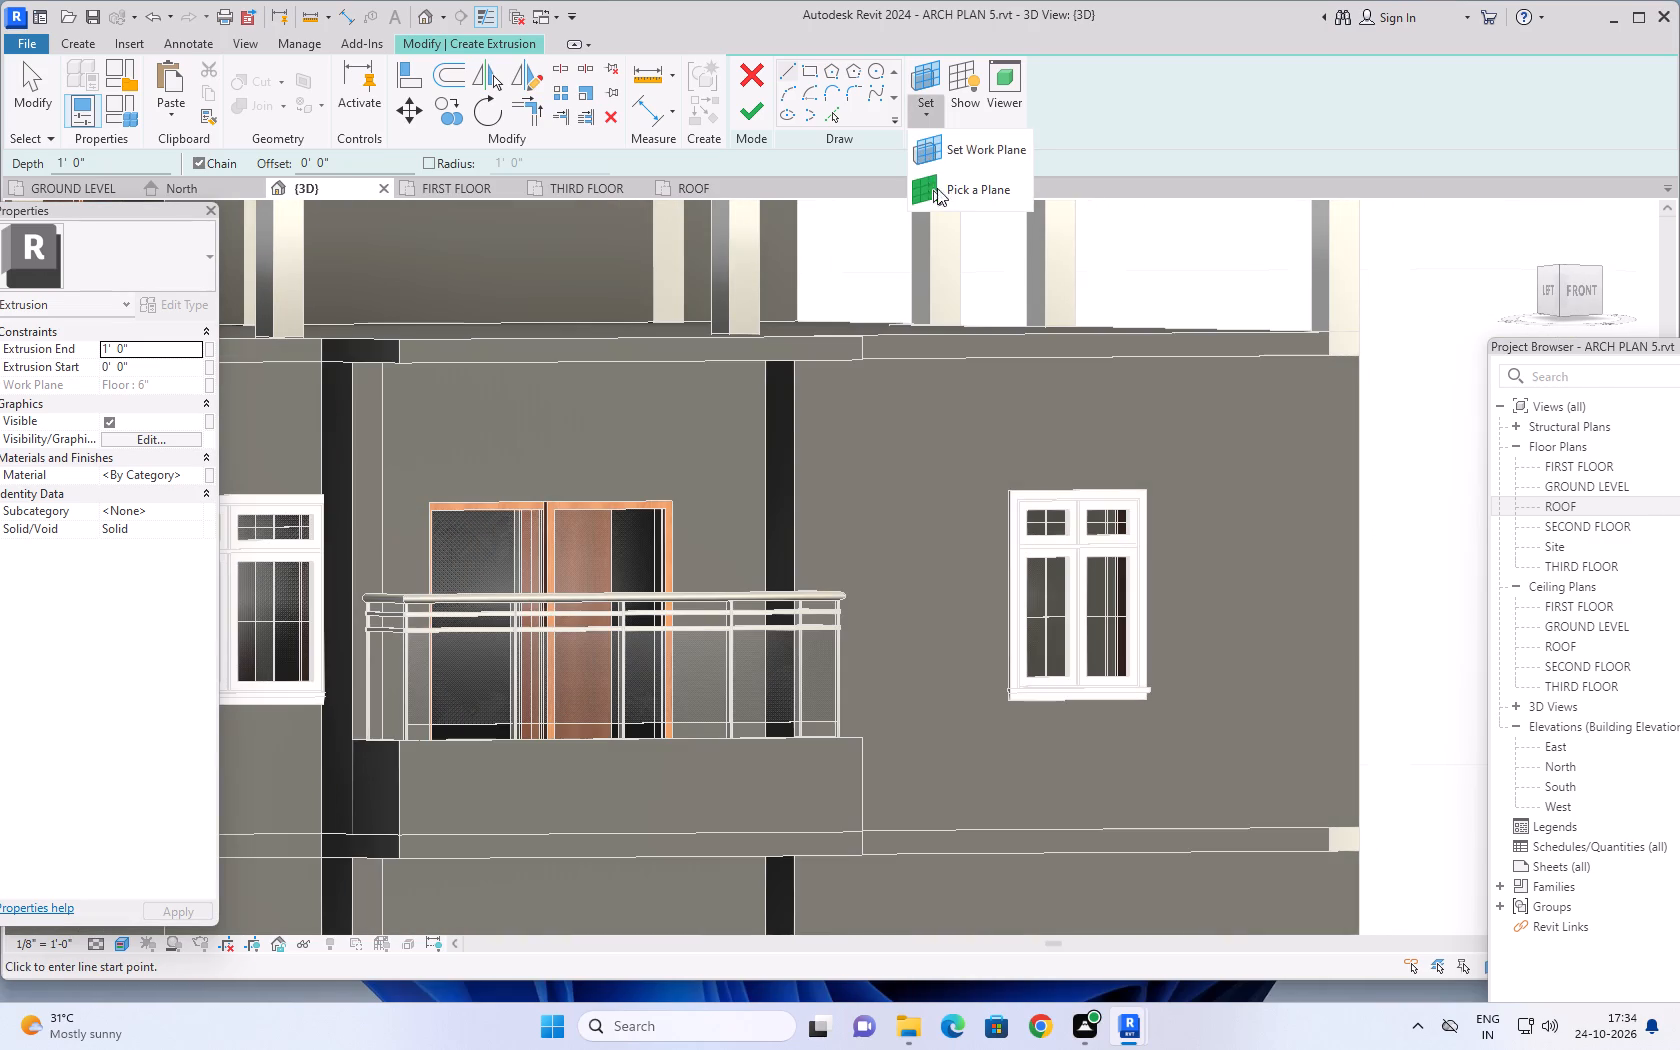
{"action": "left_click", "coordinate": [942, 185]}
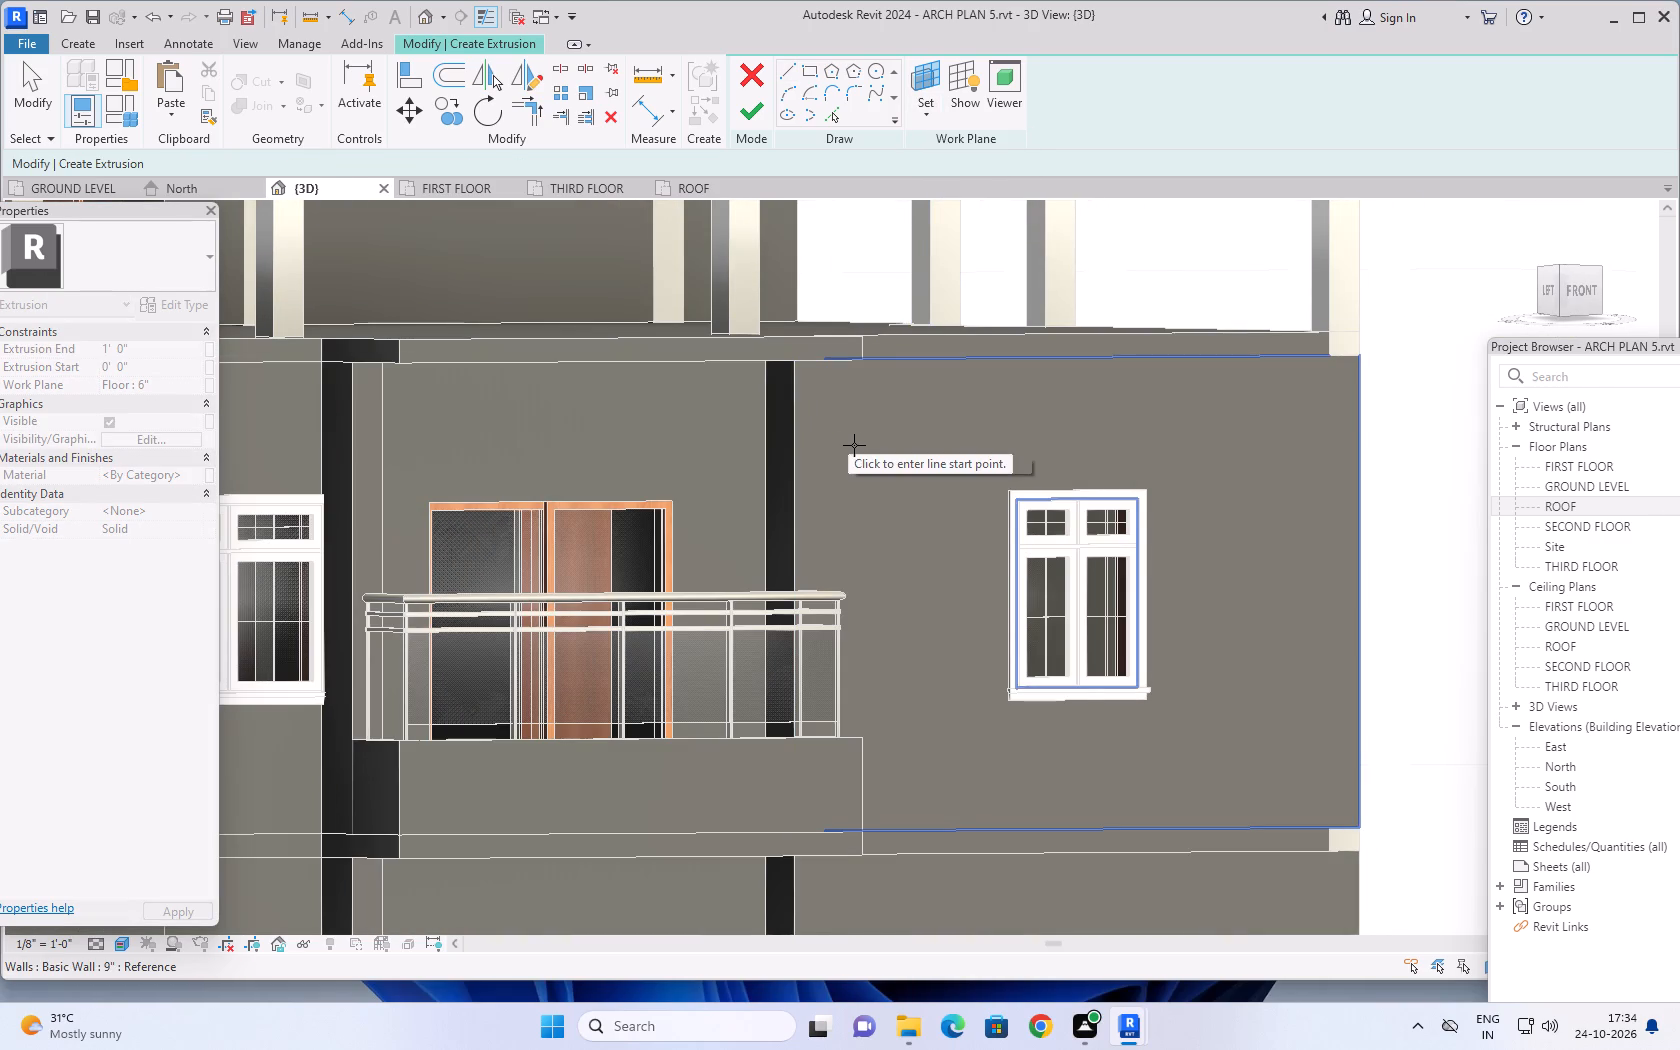
{"action": "middle_click_drag", "start_coordinate": [852, 447], "coordinate": [779, 483], "text": "shift"}
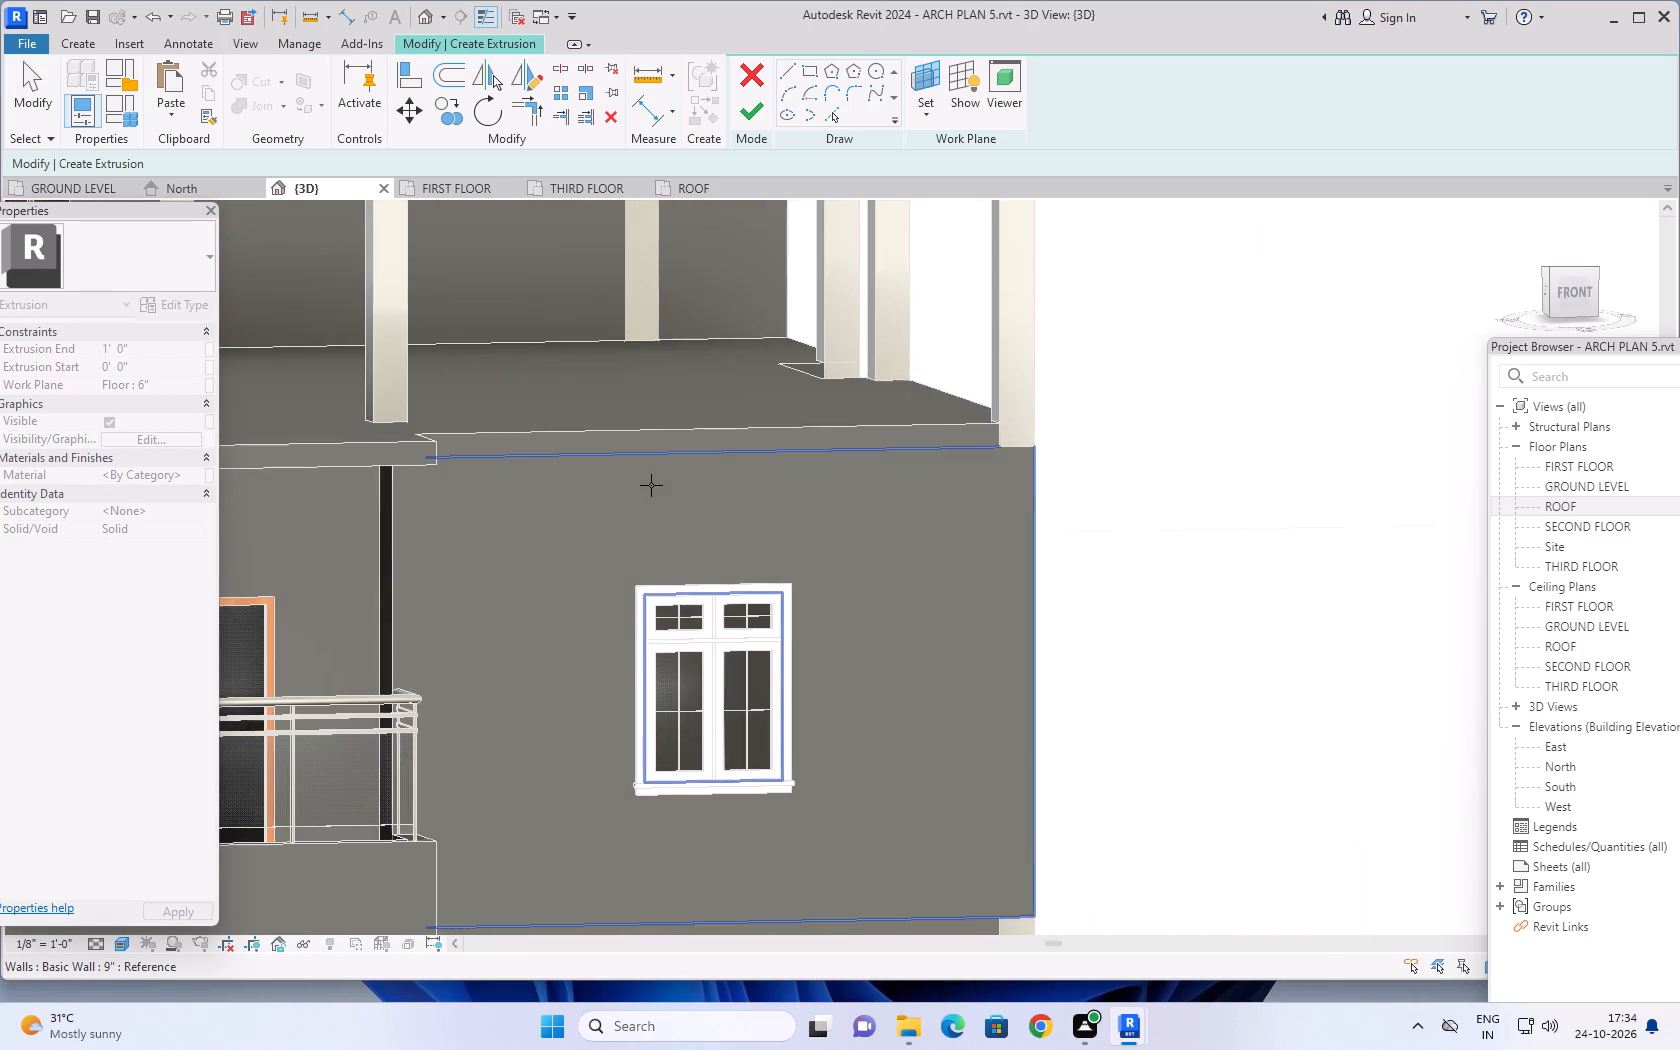
{"action": "middle_click_drag", "start_coordinate": [651, 485], "coordinate": [1000, 426]}
{"action": "middle_click_drag", "start_coordinate": [887, 452], "coordinate": [986, 426]}
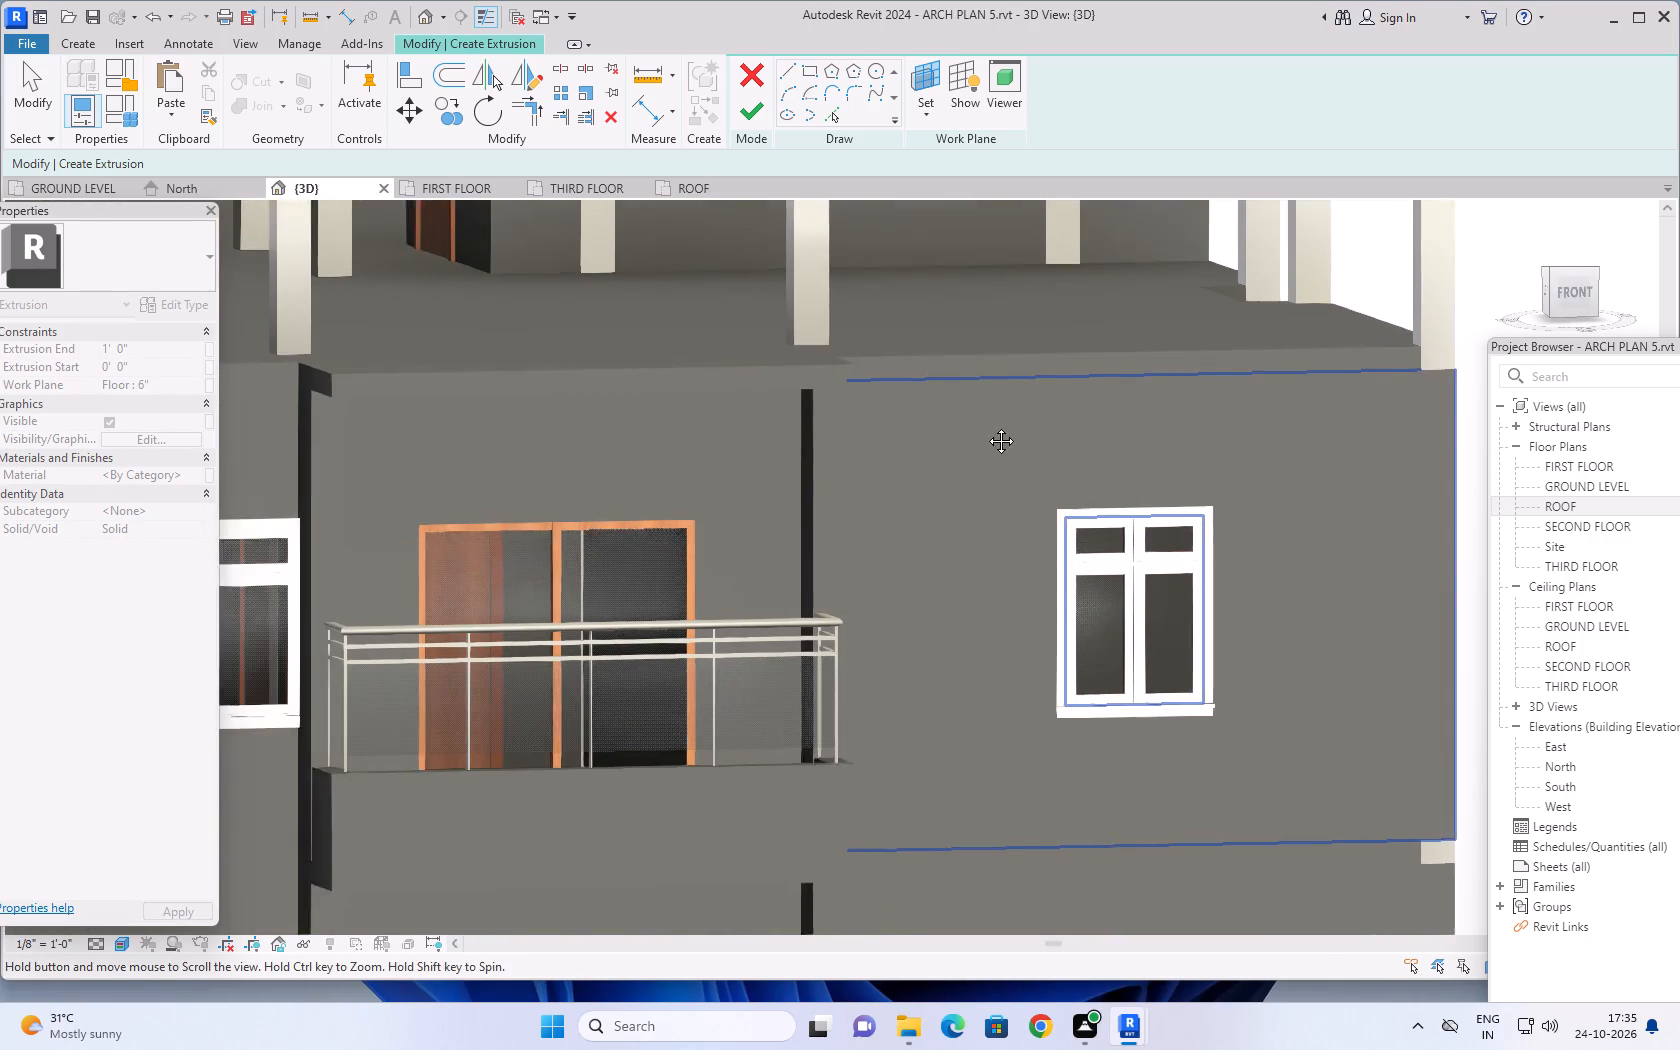
{"action": "middle_click_drag", "start_coordinate": [986, 426], "coordinate": [1010, 419]}
{"action": "middle_click_drag", "start_coordinate": [1008, 425], "coordinate": [986, 458], "text": "shift"}
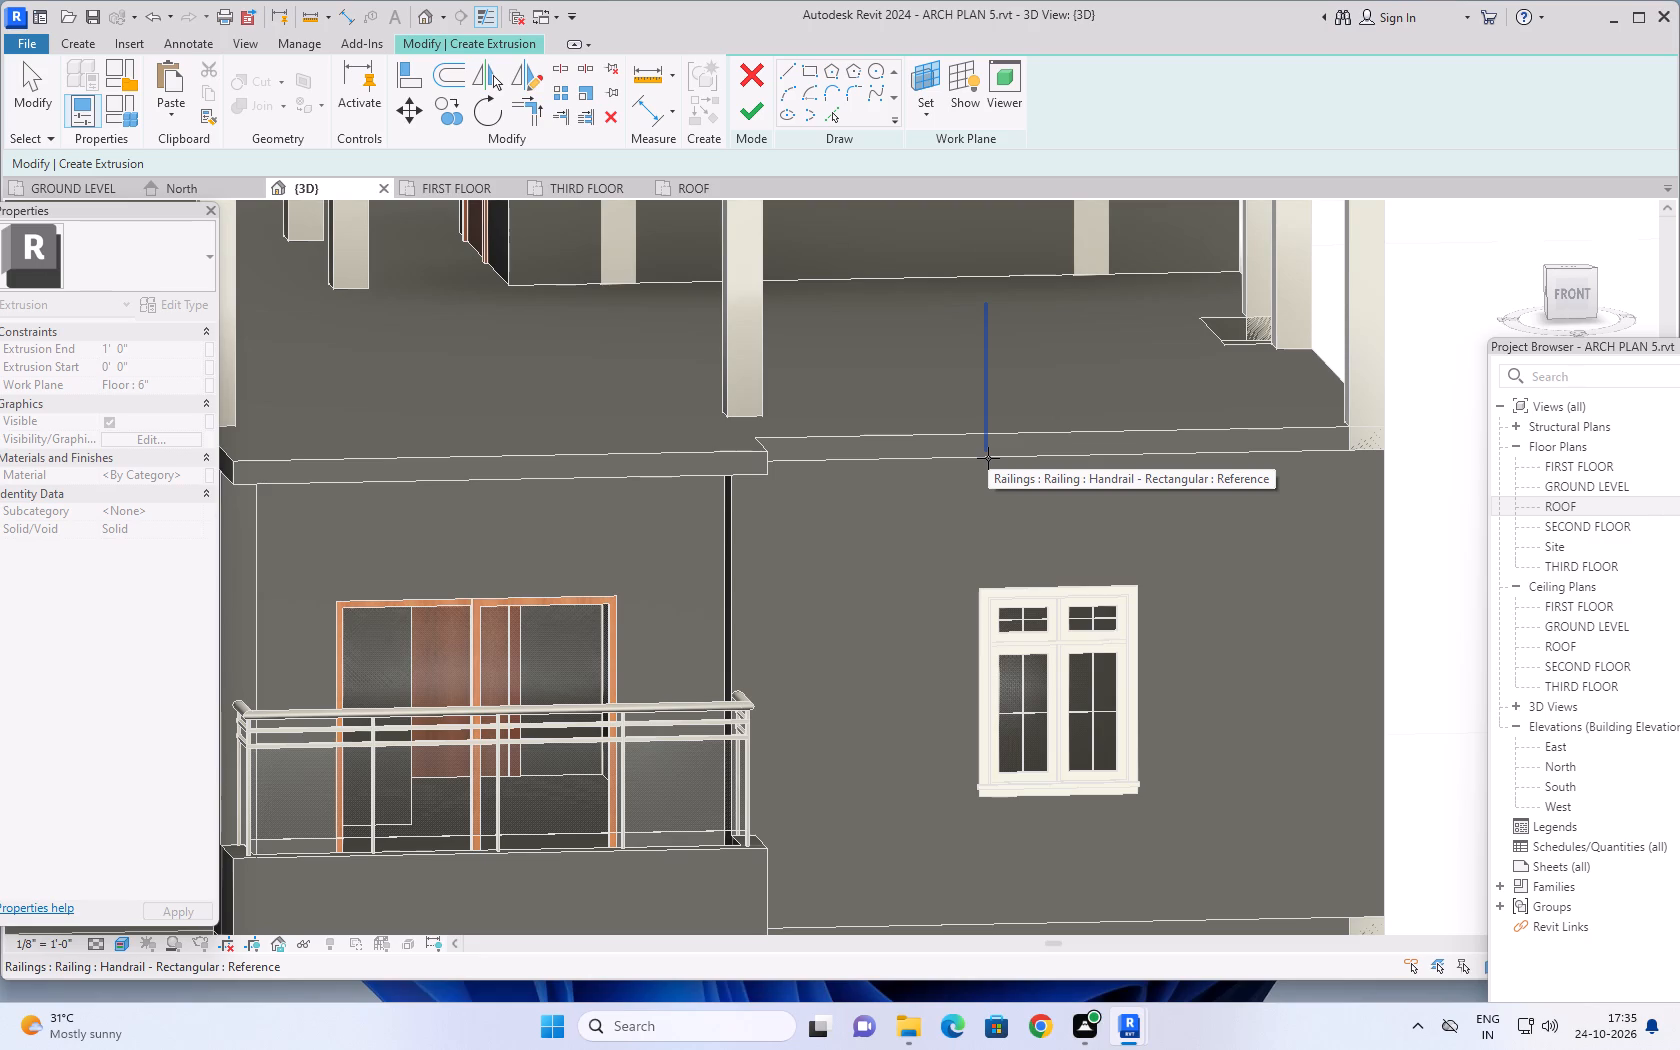
{"action": "scroll", "coordinate": [855, 522], "scroll_direction": "down", "scroll_amount": 3}
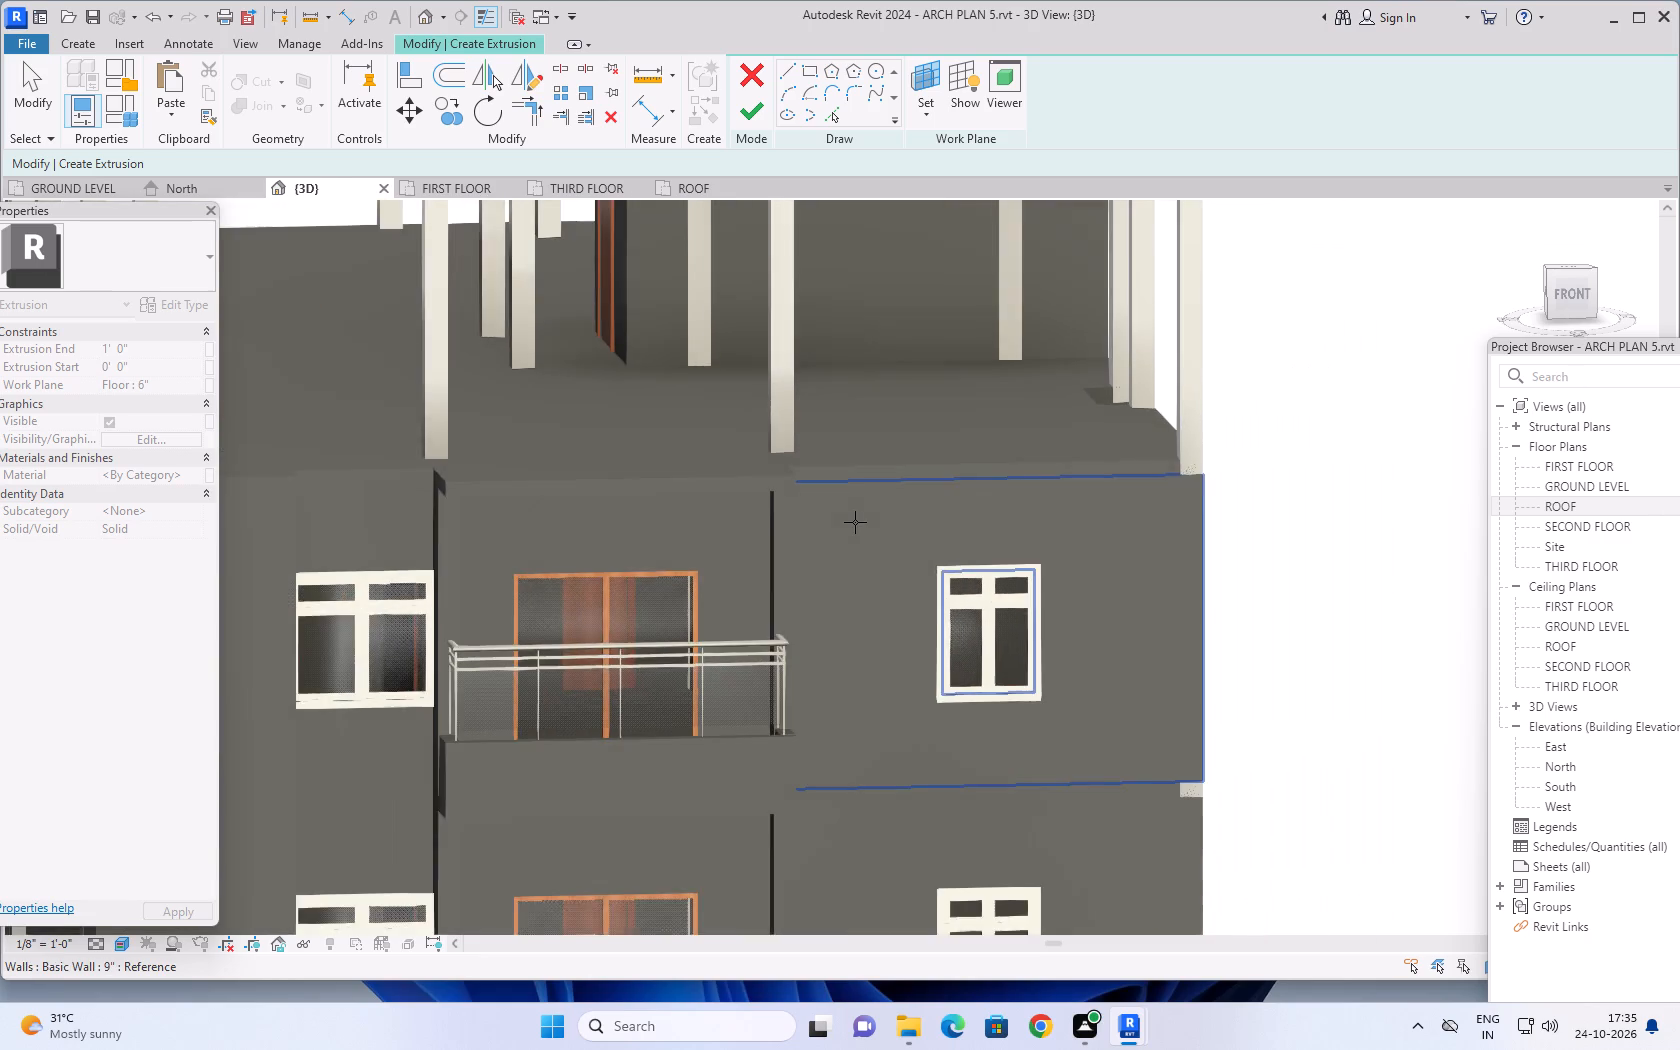
{"action": "scroll", "coordinate": [867, 558], "scroll_direction": "down", "scroll_amount": 1}
{"action": "middle_click_drag", "start_coordinate": [876, 563], "coordinate": [790, 489], "text": "shift"}
{"action": "scroll", "coordinate": [668, 524], "scroll_direction": "down", "scroll_amount": 3}
{"action": "middle_click_drag", "start_coordinate": [612, 509], "coordinate": [619, 605]}
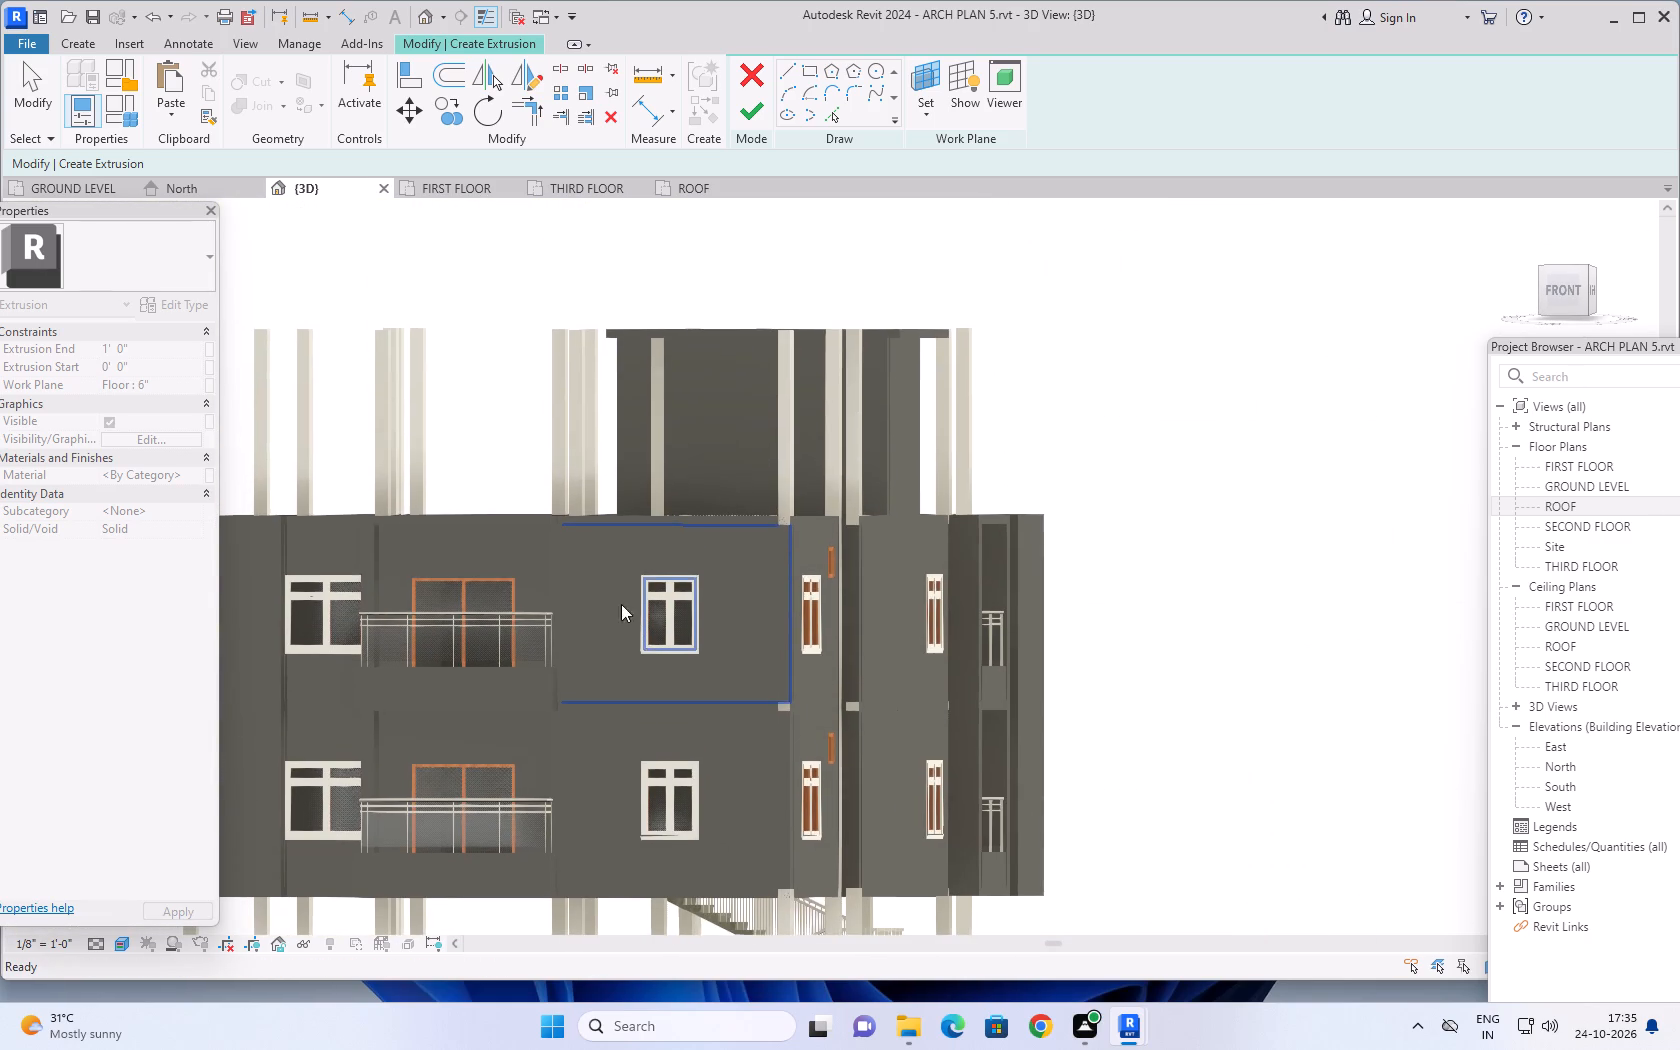
{"action": "middle_click_drag", "start_coordinate": [629, 577], "coordinate": [815, 509]}
{"action": "middle_click_drag", "start_coordinate": [805, 506], "coordinate": [757, 672], "text": "shift"}
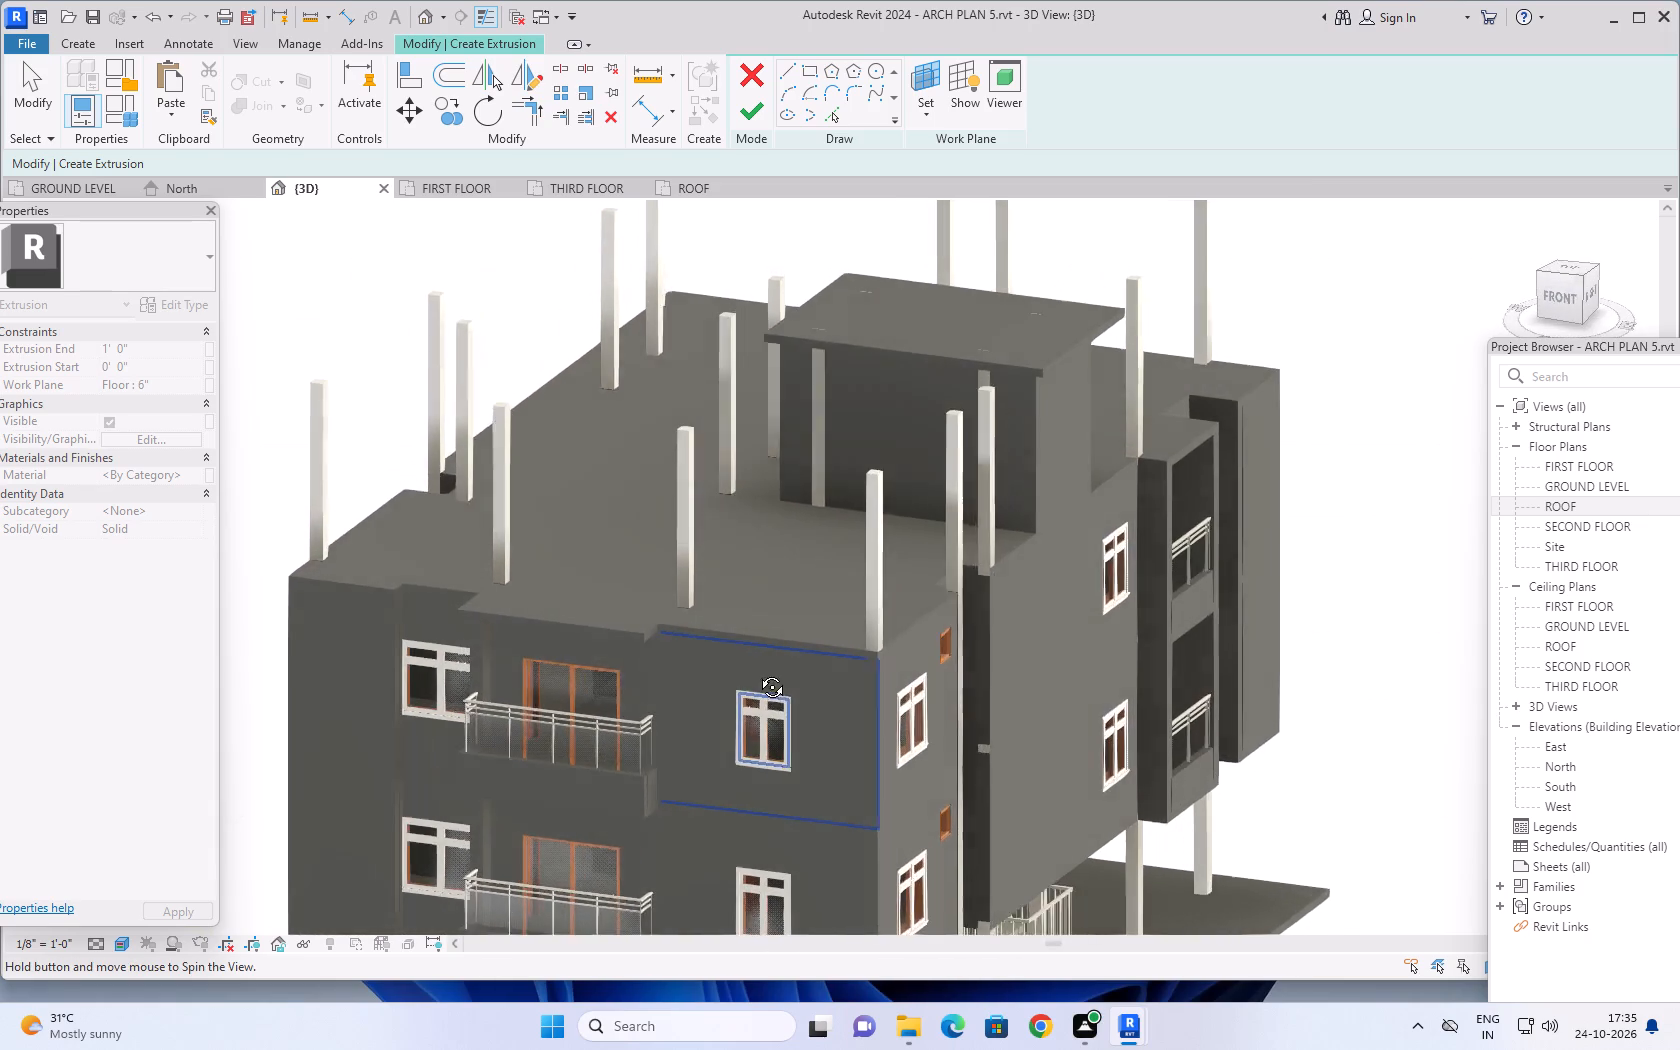
{"action": "middle_click_drag", "start_coordinate": [757, 672], "coordinate": [740, 672], "text": "shift"}
{"action": "scroll", "coordinate": [581, 629], "scroll_direction": "up", "scroll_amount": 9}
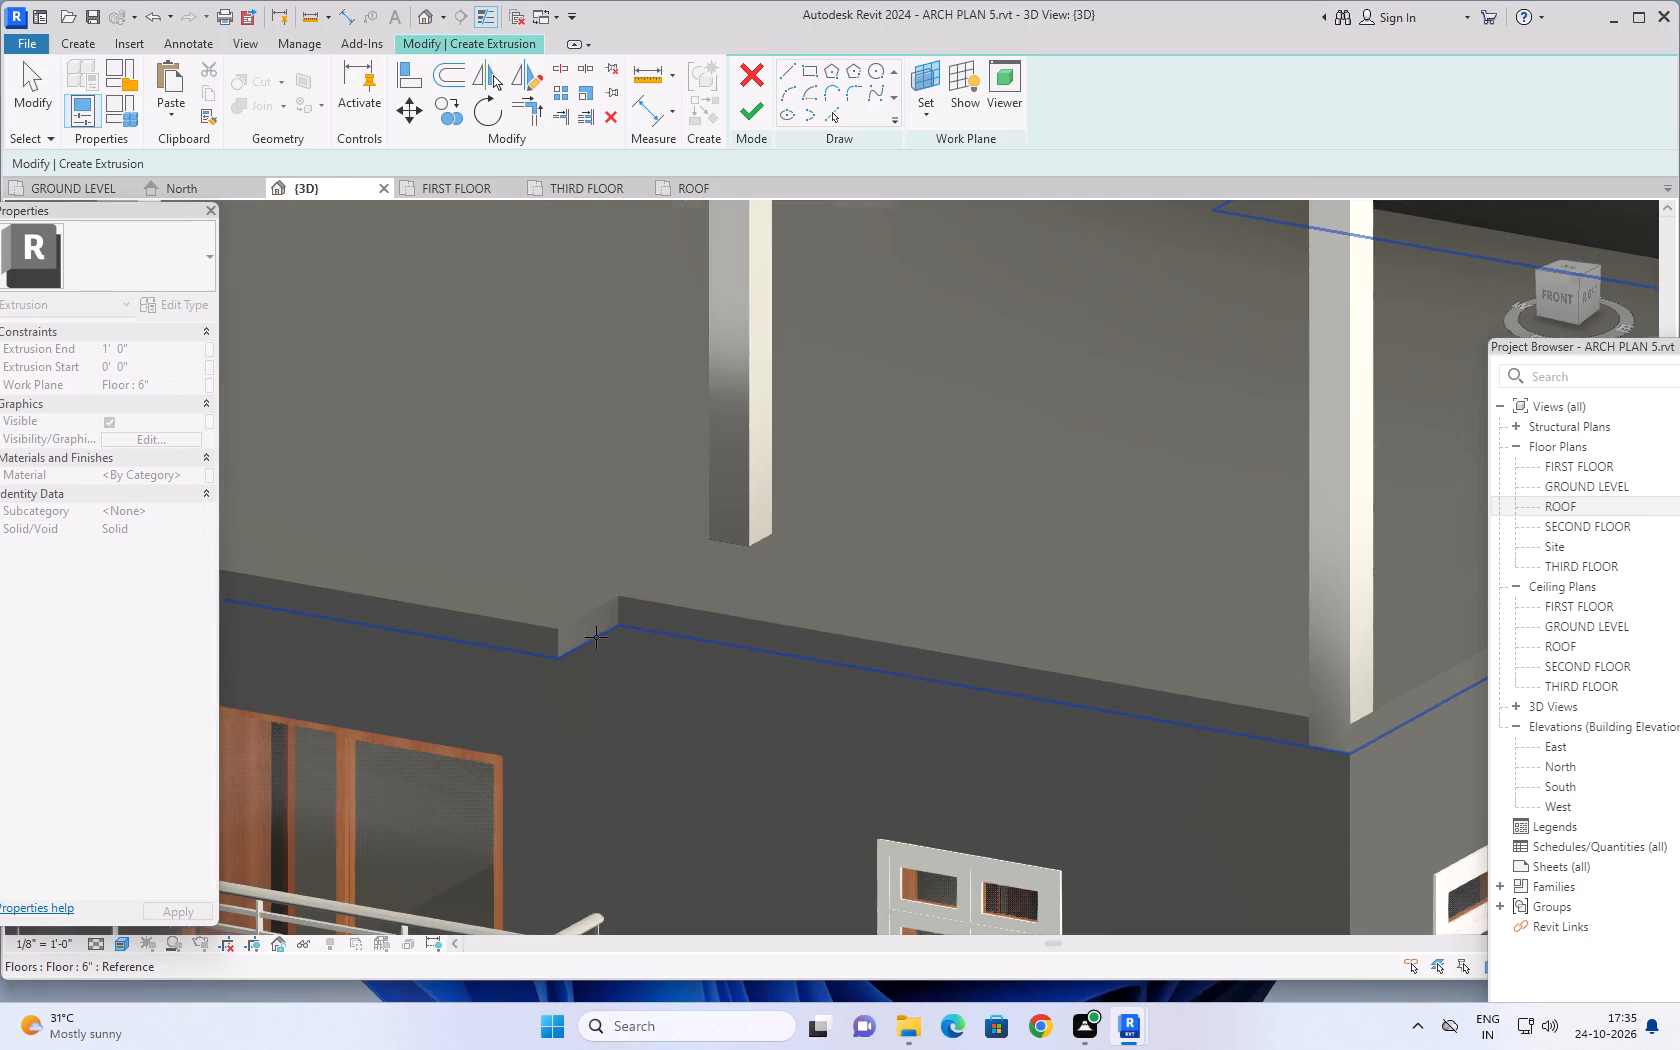
{"action": "scroll", "coordinate": [579, 632], "scroll_direction": "up", "scroll_amount": 4}
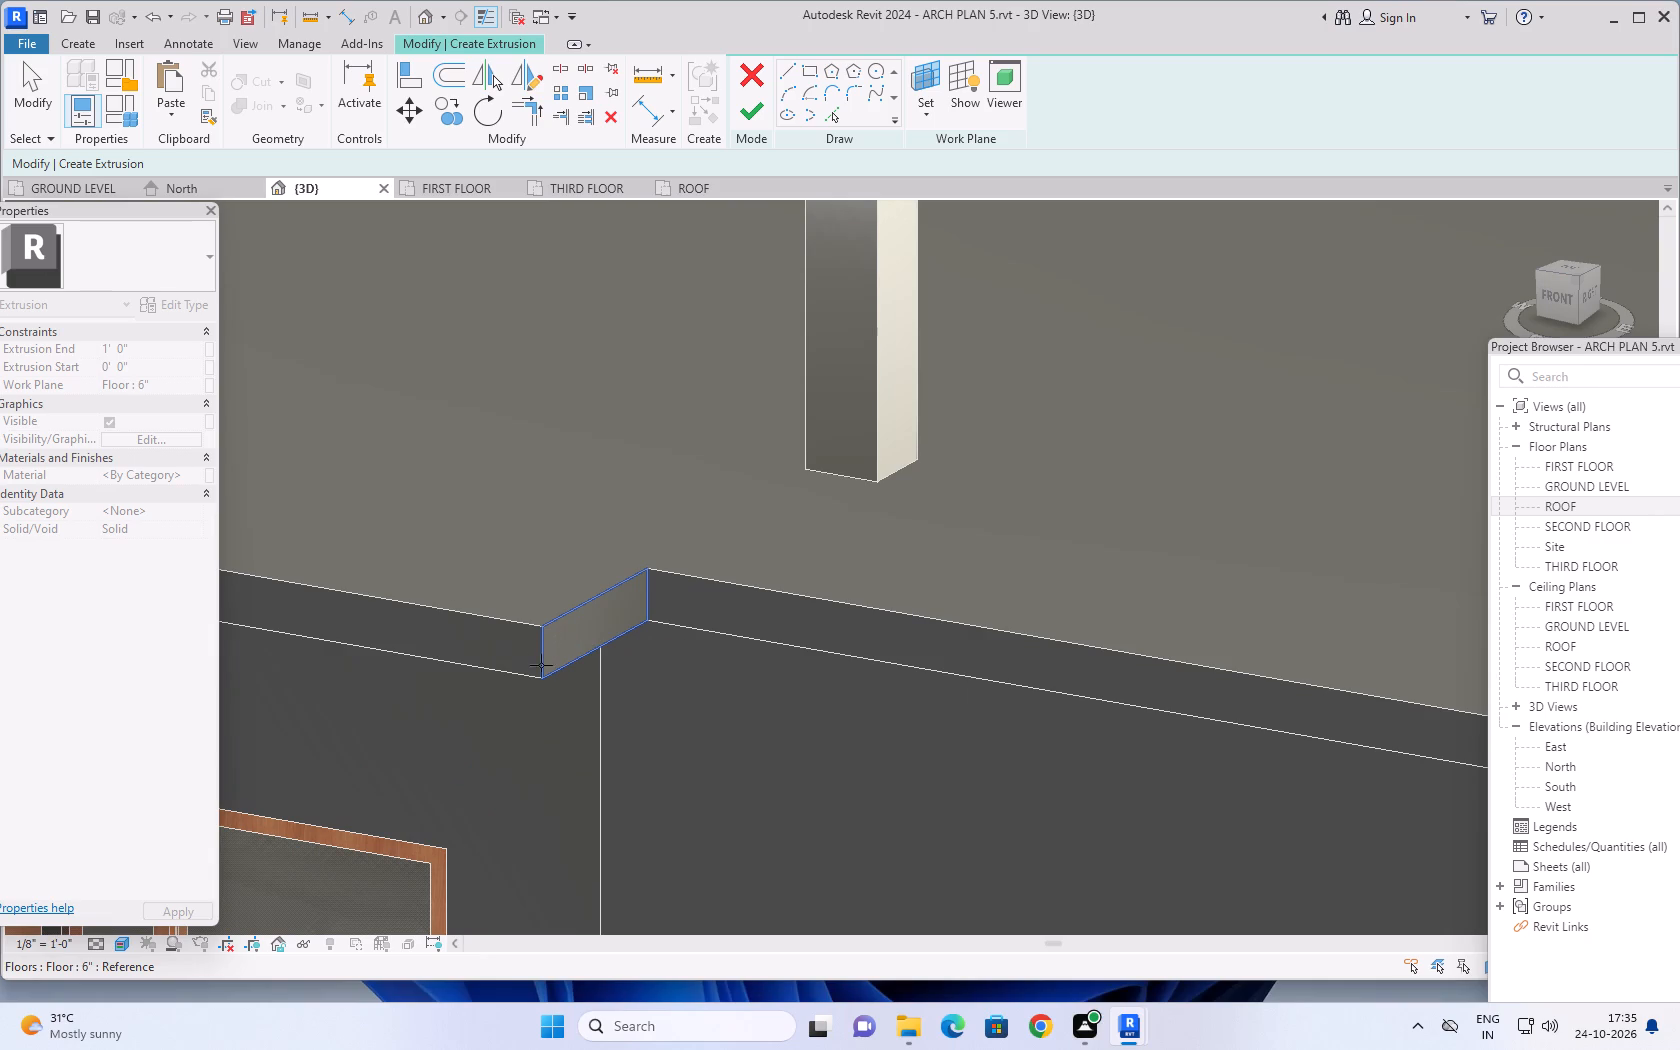
{"action": "middle_click_drag", "start_coordinate": [538, 709], "coordinate": [657, 475], "text": "shift"}
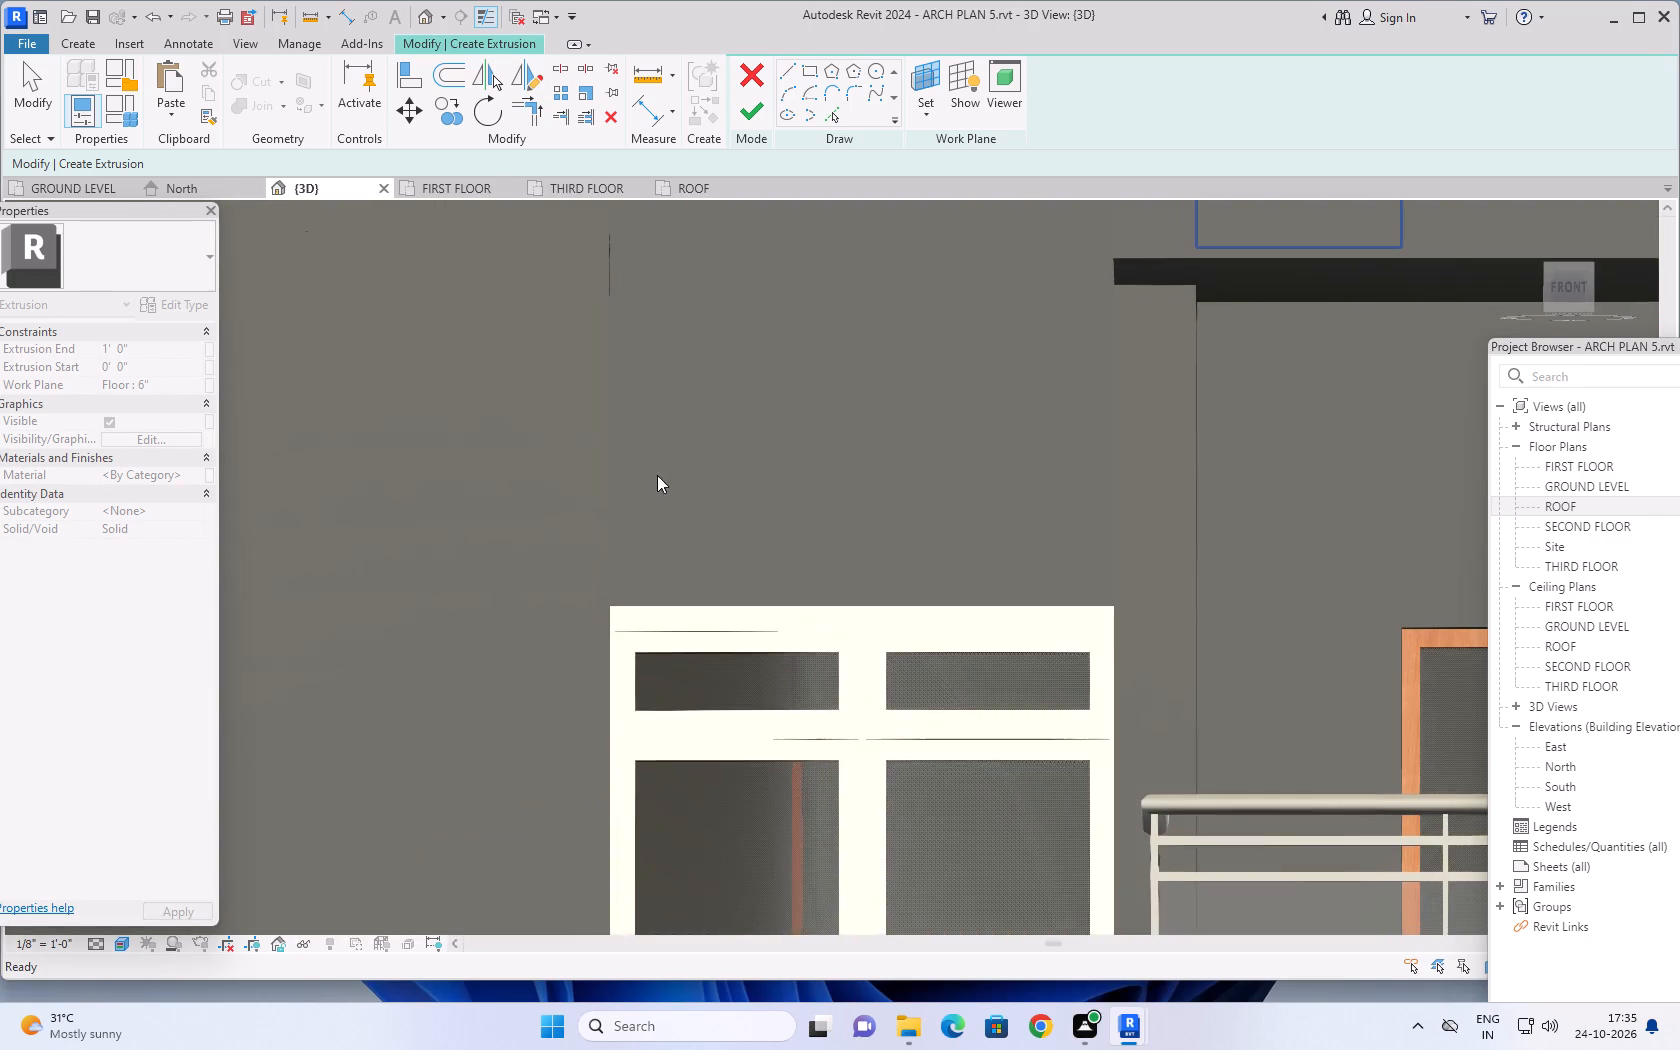
{"action": "scroll", "coordinate": [729, 488], "scroll_direction": "down", "scroll_amount": 3}
{"action": "scroll", "coordinate": [846, 511], "scroll_direction": "down", "scroll_amount": 10}
{"action": "middle_click_drag", "start_coordinate": [1116, 487], "coordinate": [1016, 664]}
{"action": "middle_click_drag", "start_coordinate": [1011, 541], "coordinate": [1034, 451], "text": "shift"}
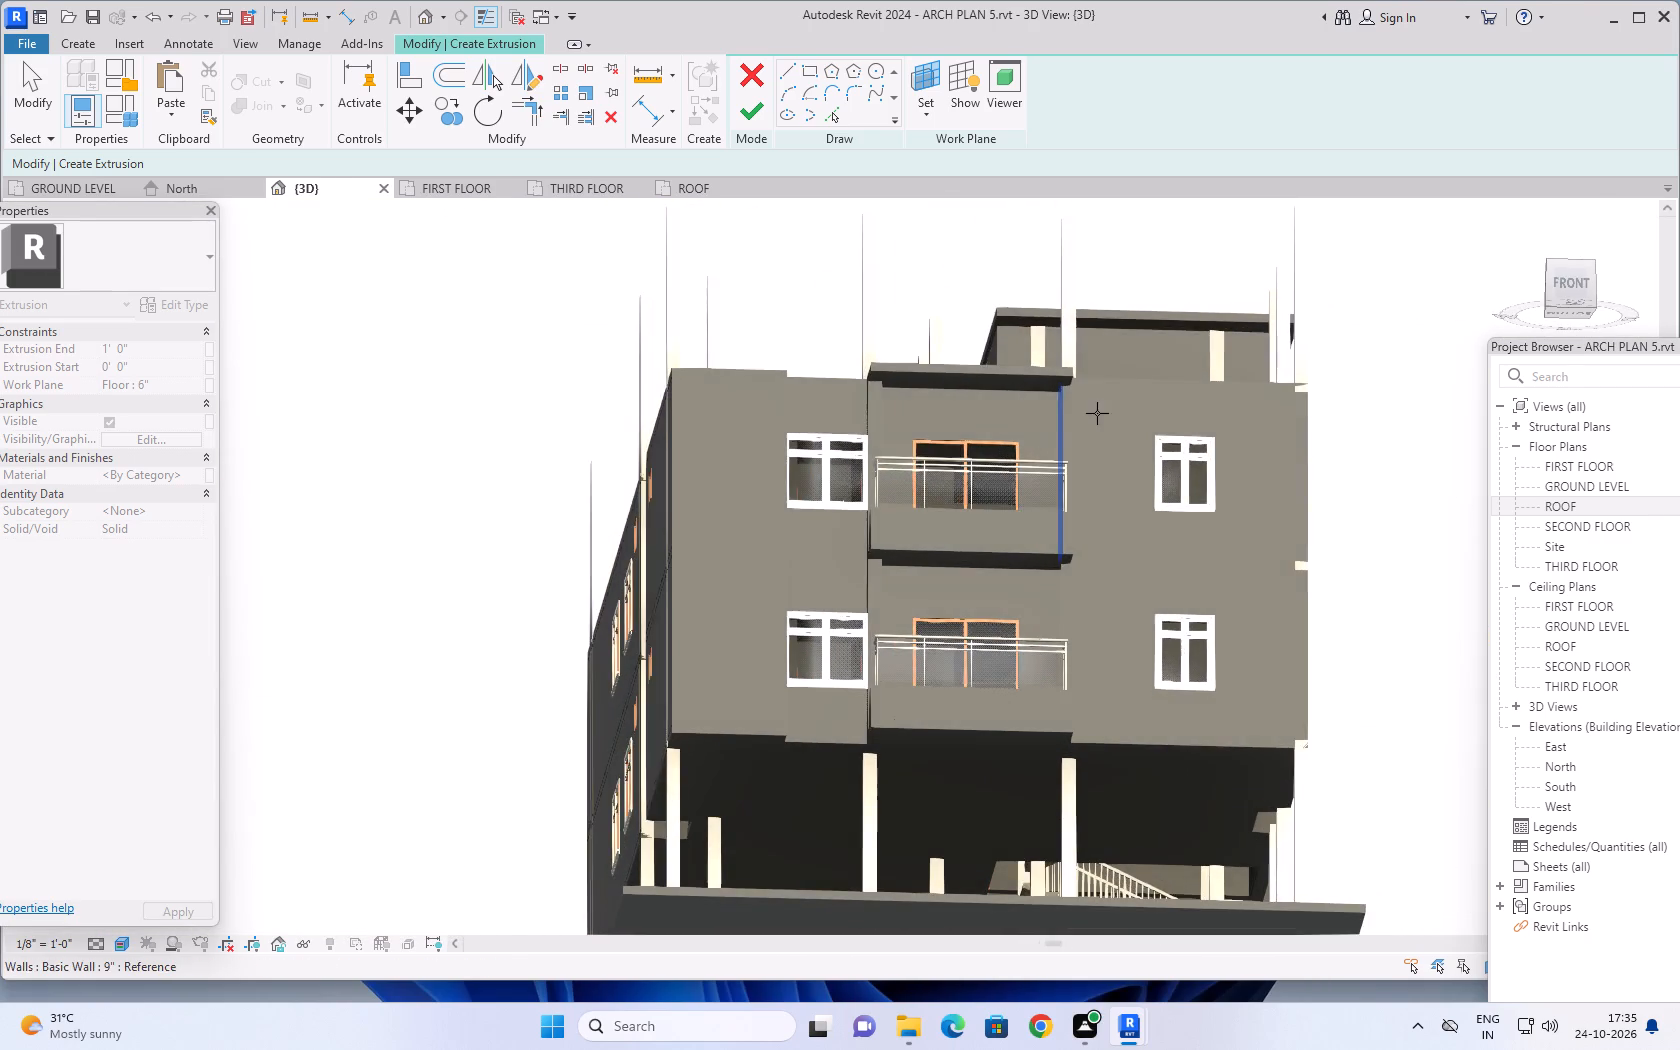
{"action": "middle_click_drag", "start_coordinate": [1097, 413], "coordinate": [967, 677]}
{"action": "middle_click_drag", "start_coordinate": [964, 666], "coordinate": [988, 626], "text": "shift"}
{"action": "scroll", "coordinate": [988, 626], "scroll_direction": "up", "scroll_amount": 4}
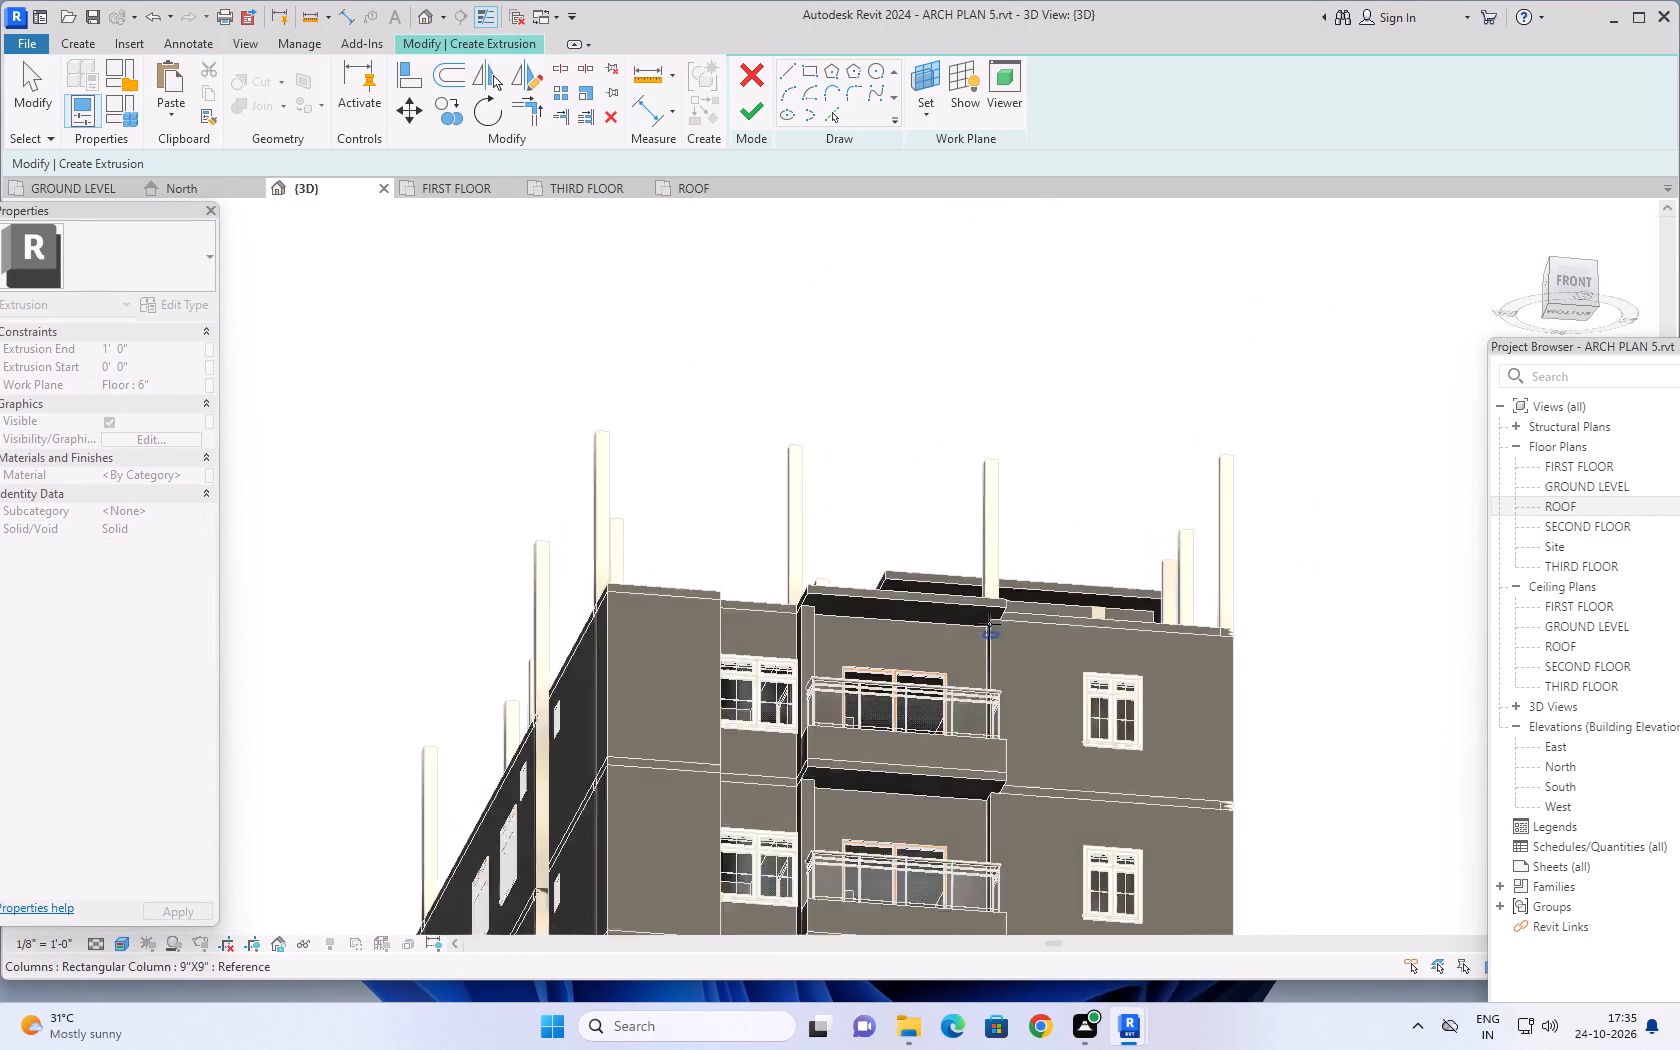
{"action": "scroll", "coordinate": [993, 614], "scroll_direction": "up", "scroll_amount": 10}
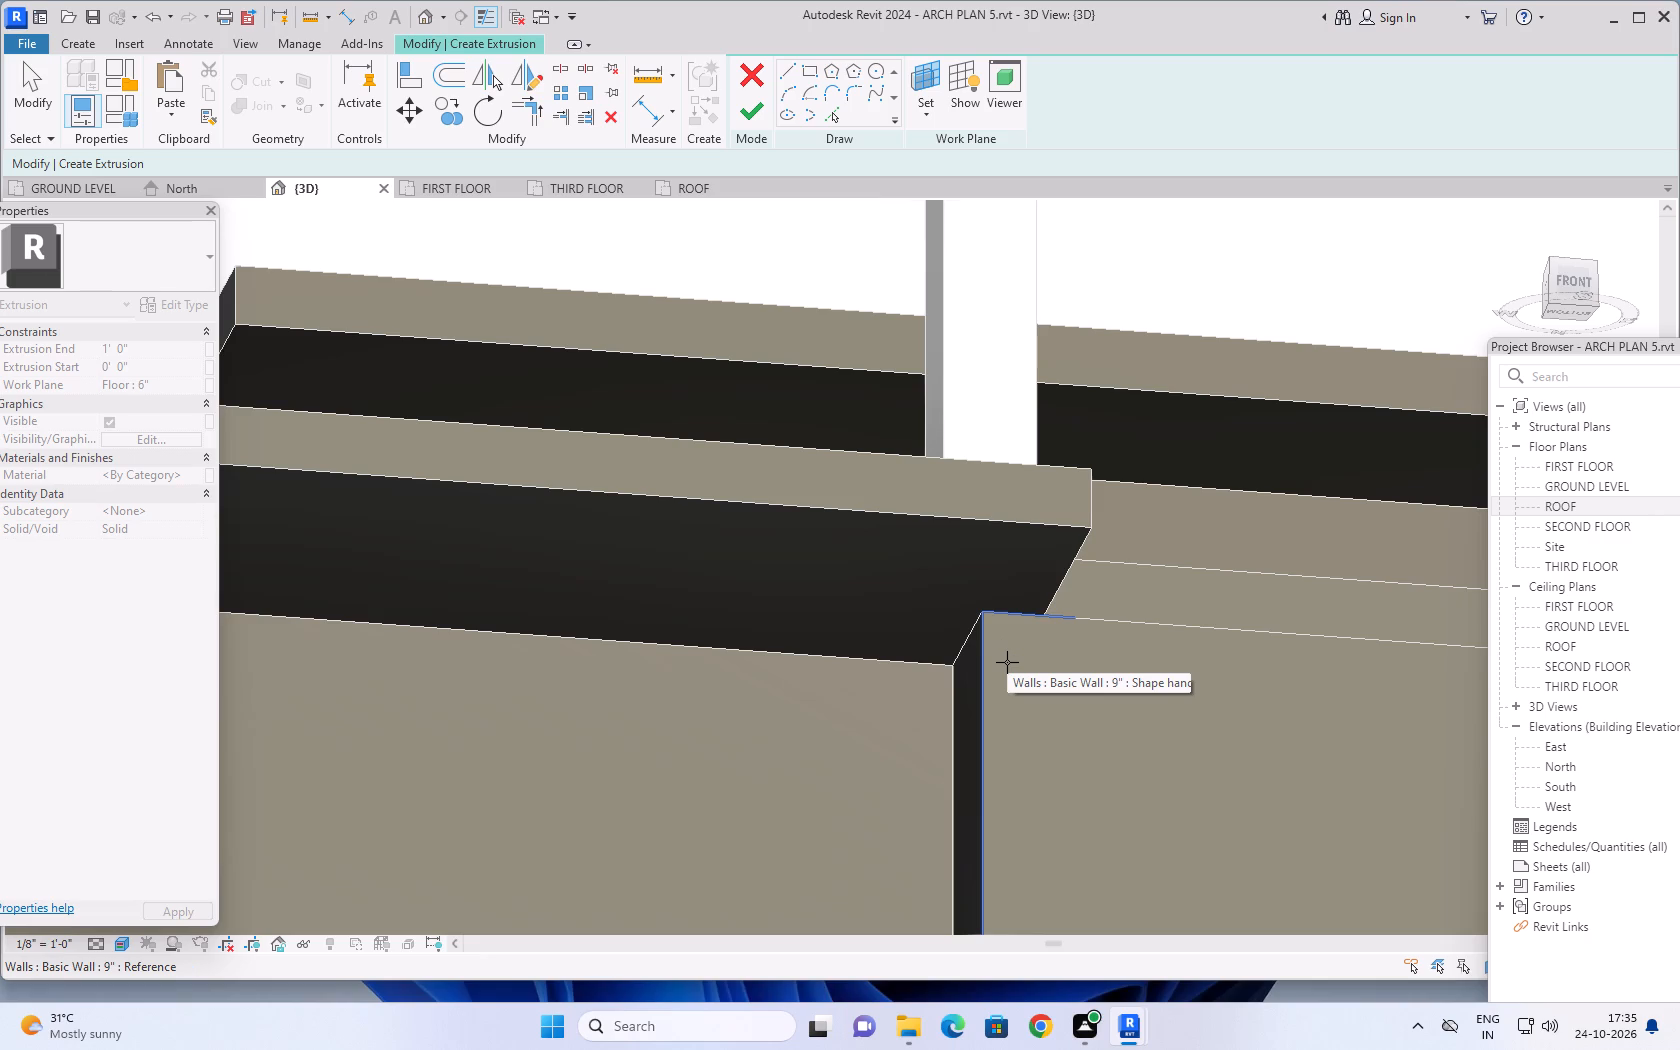
{"action": "left_click", "coordinate": [1007, 662]}
Examine the upper front balcony and the slab edge above it in 3D, from below and straight on.
{"action": "scroll", "coordinate": [1021, 690], "scroll_direction": "down", "scroll_amount": 6}
{"action": "scroll", "coordinate": [1048, 786], "scroll_direction": "down", "scroll_amount": 3}
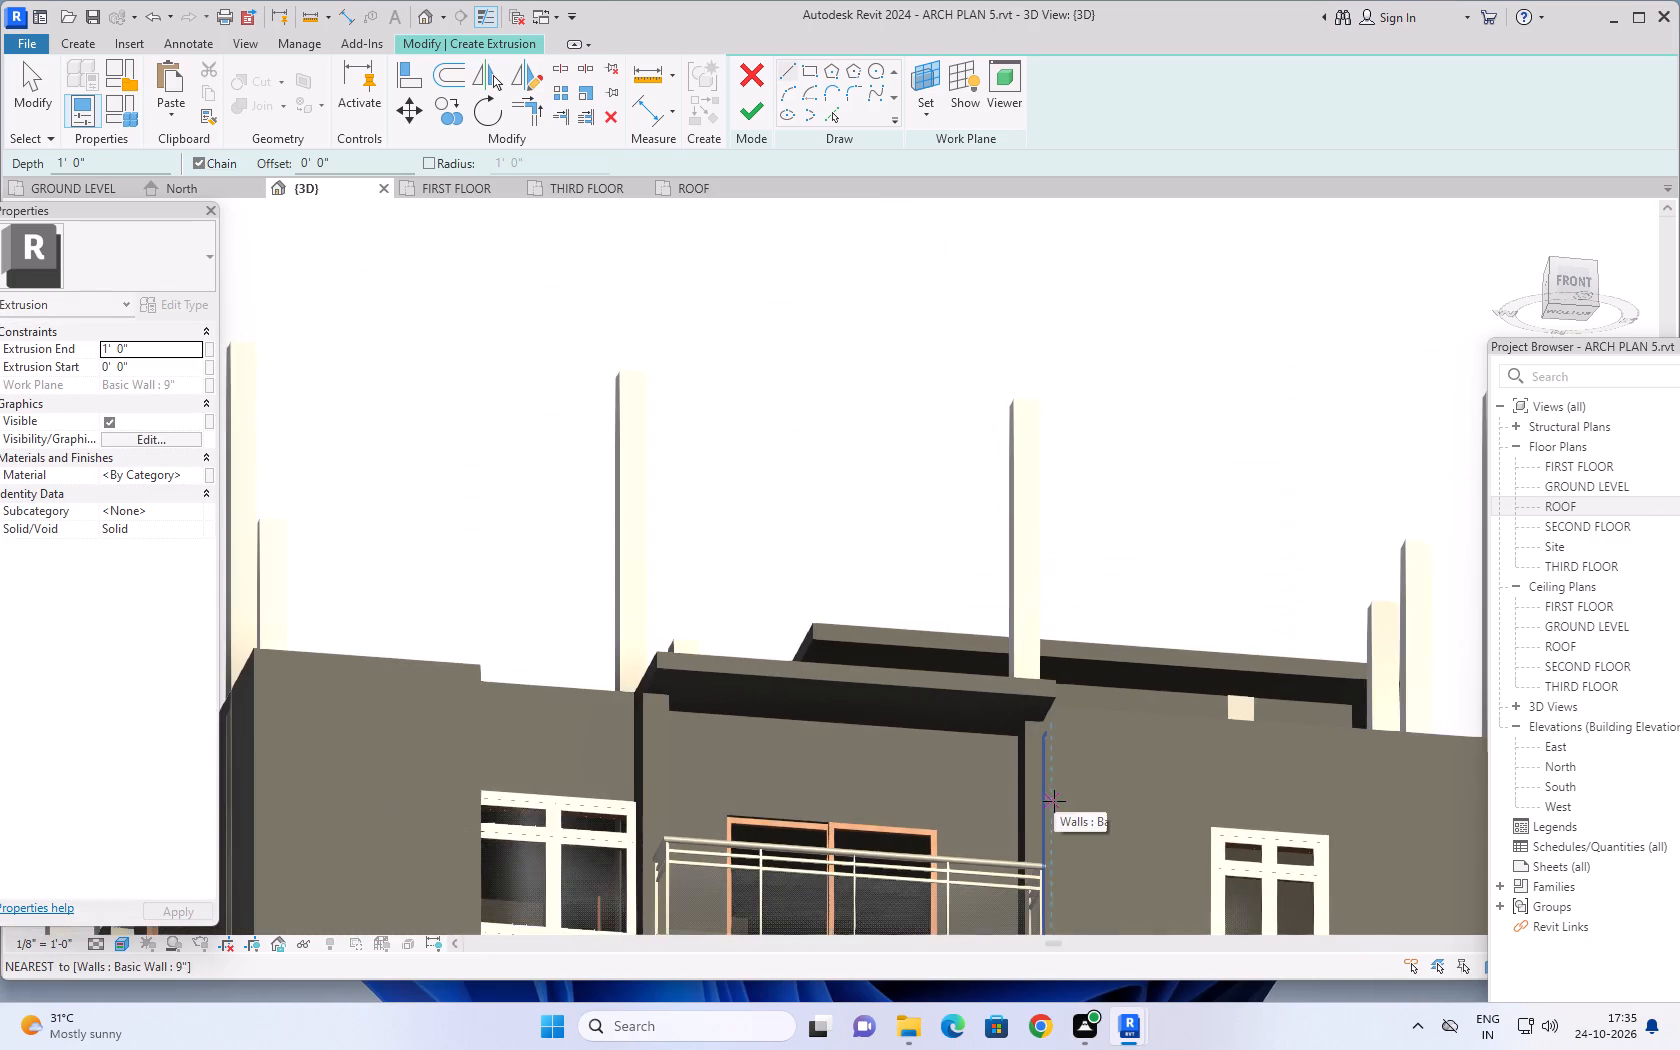
{"action": "middle_click_drag", "start_coordinate": [1052, 799], "coordinate": [1044, 651]}
{"action": "middle_click_drag", "start_coordinate": [1035, 765], "coordinate": [1032, 808], "text": "shift"}
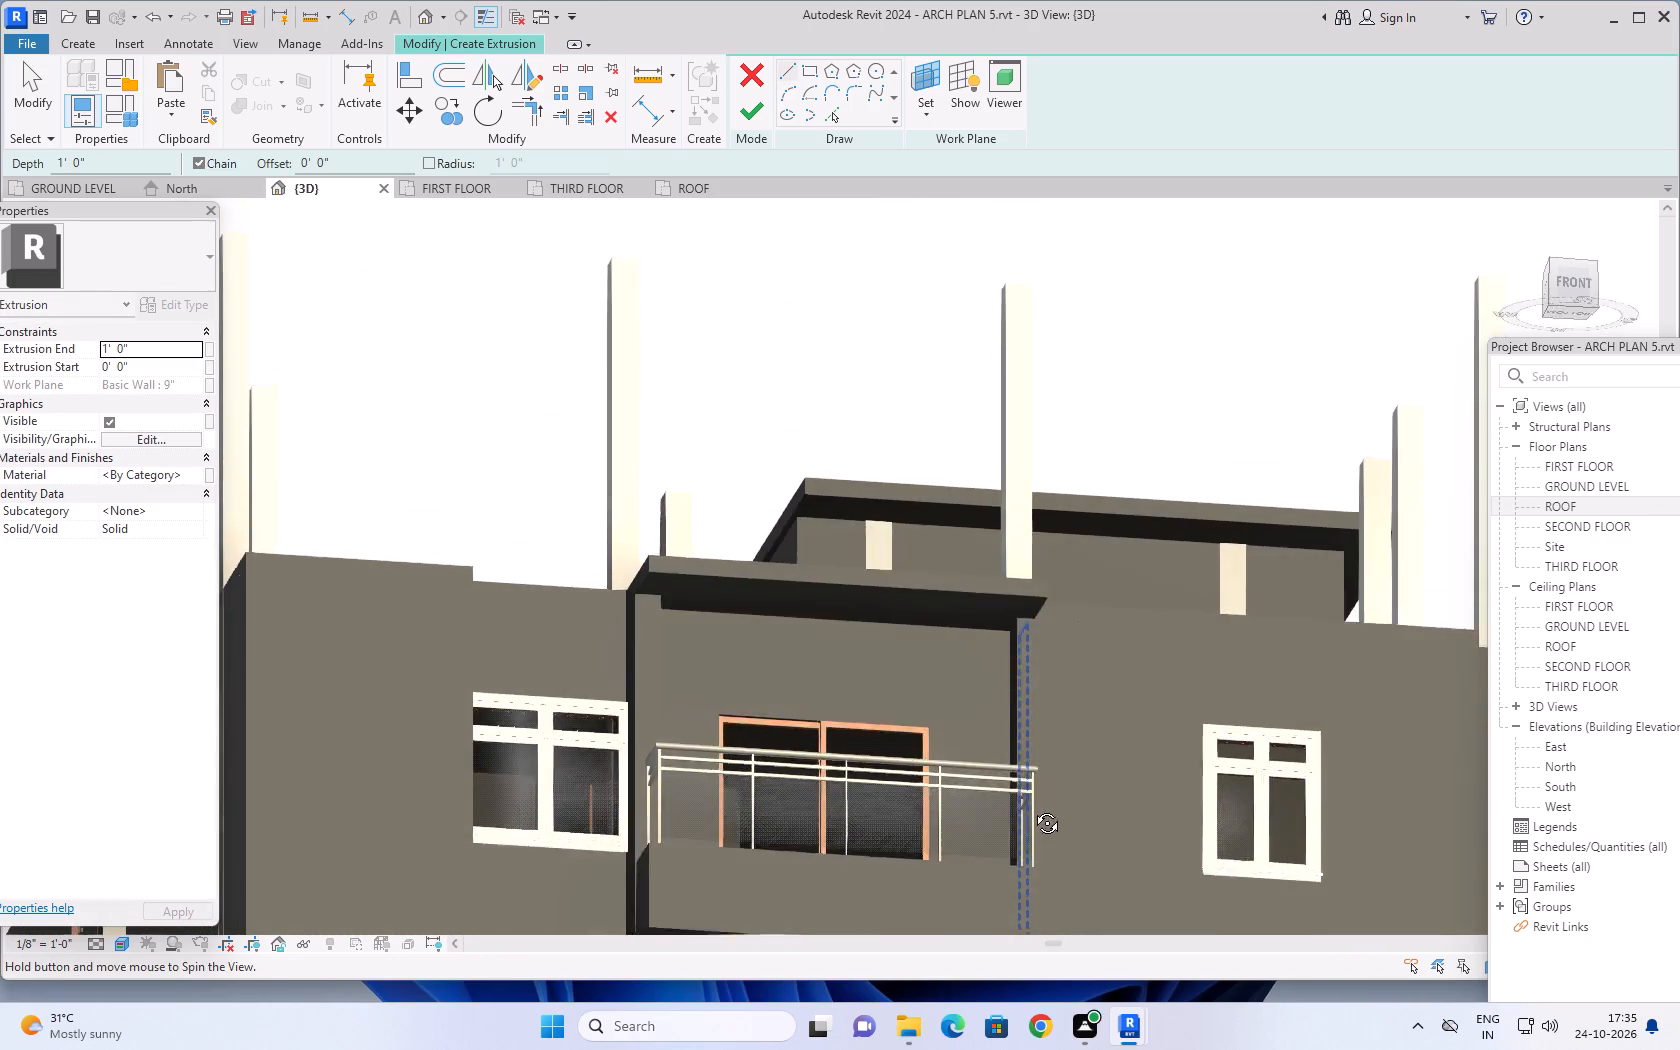
{"action": "middle_click_drag", "start_coordinate": [1032, 808], "coordinate": [1020, 869], "text": "shift"}
{"action": "scroll", "coordinate": [1009, 843], "scroll_direction": "down", "scroll_amount": 3}
{"action": "middle_click_drag", "start_coordinate": [998, 835], "coordinate": [1000, 793]}
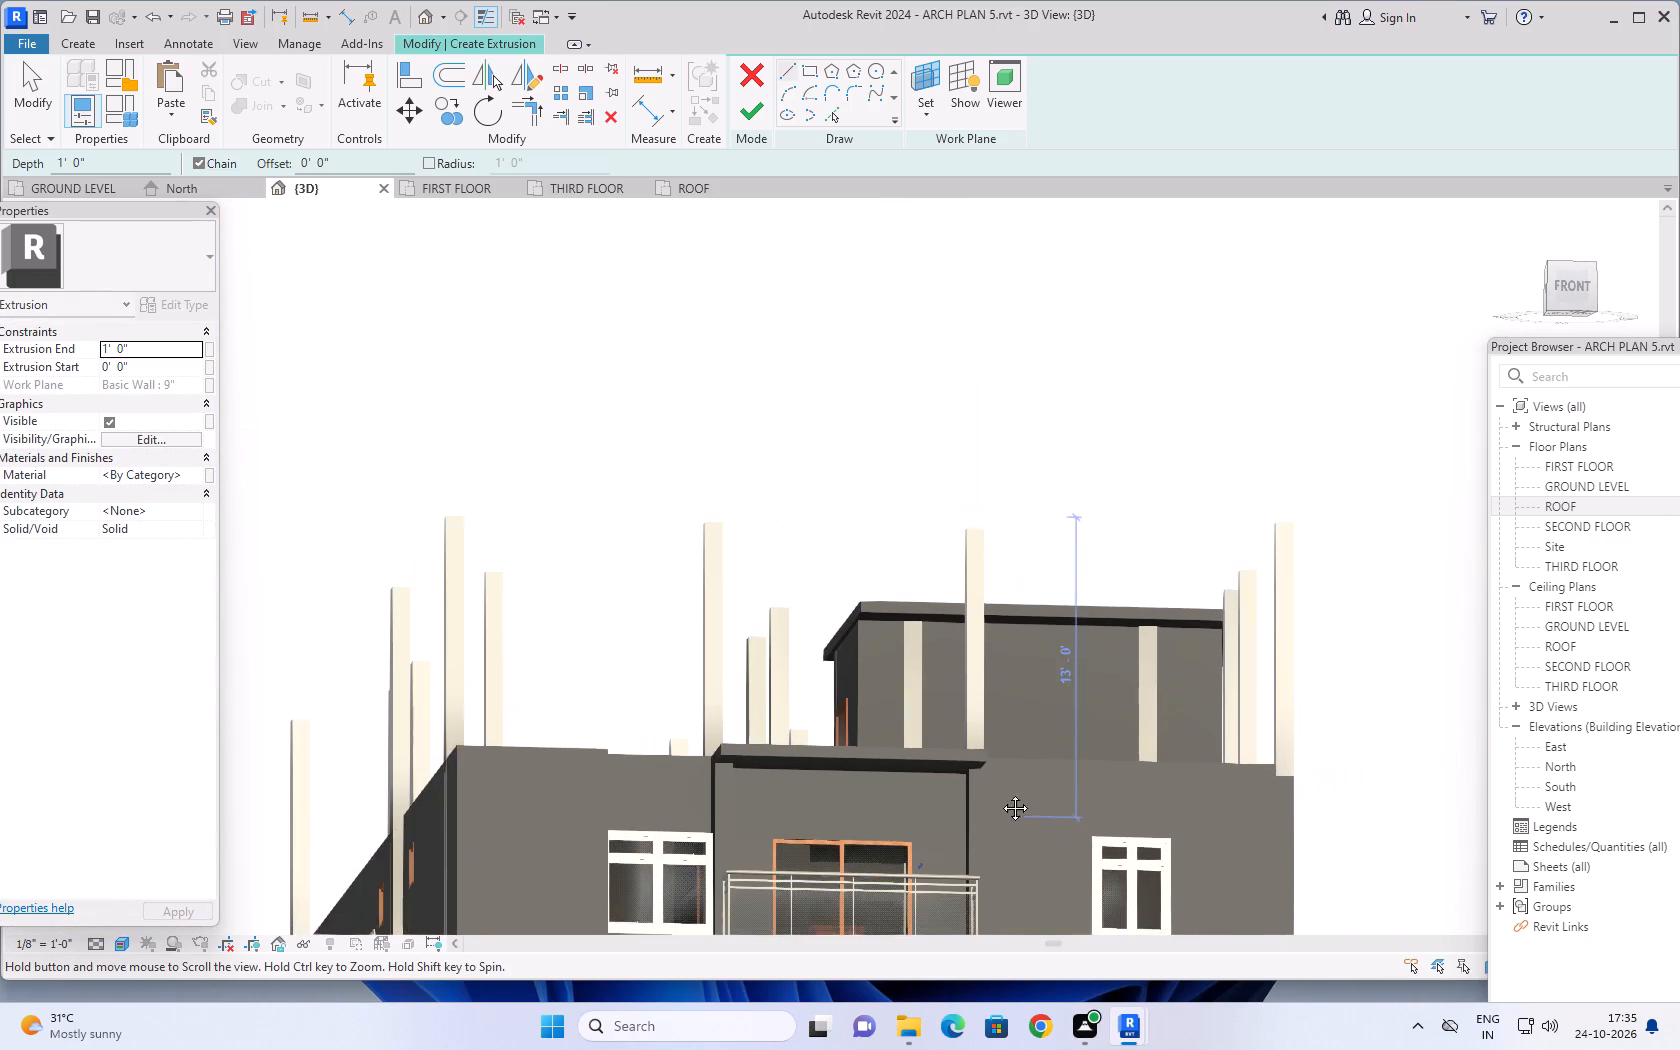
{"action": "middle_click_drag", "start_coordinate": [1000, 793], "coordinate": [1005, 688]}
{"action": "middle_click_drag", "start_coordinate": [1004, 703], "coordinate": [1001, 775]}
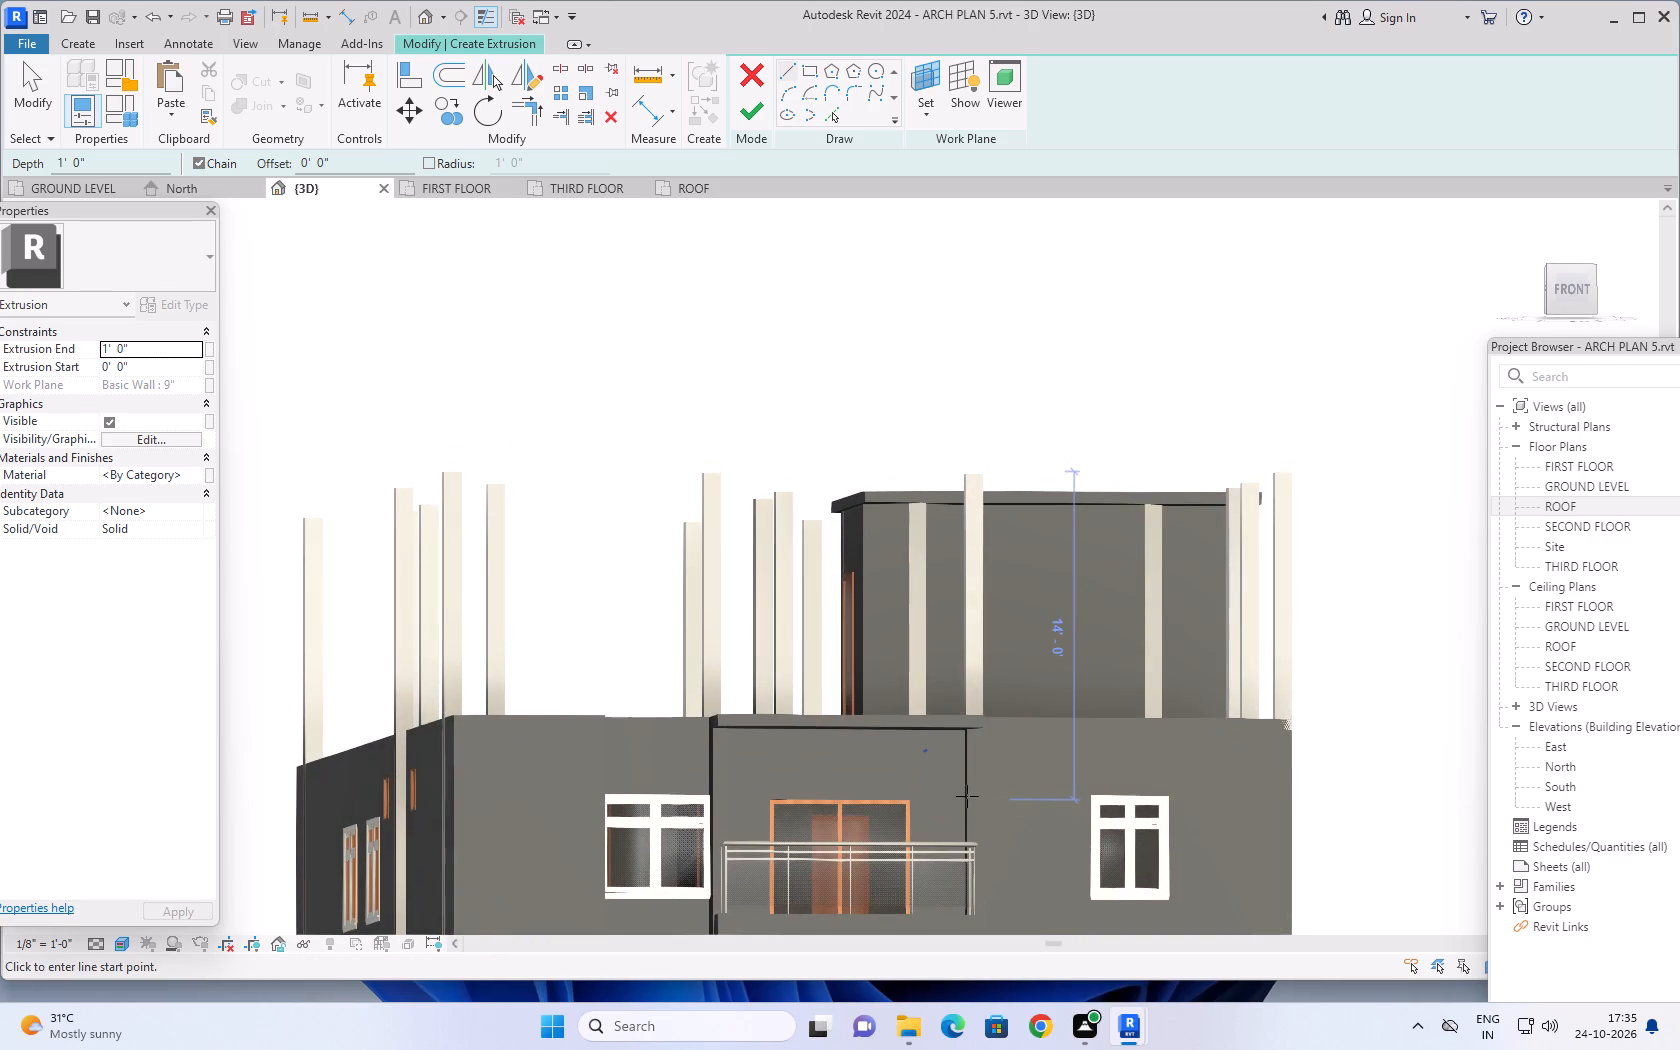
{"action": "middle_click_drag", "start_coordinate": [966, 789], "coordinate": [1001, 521]}
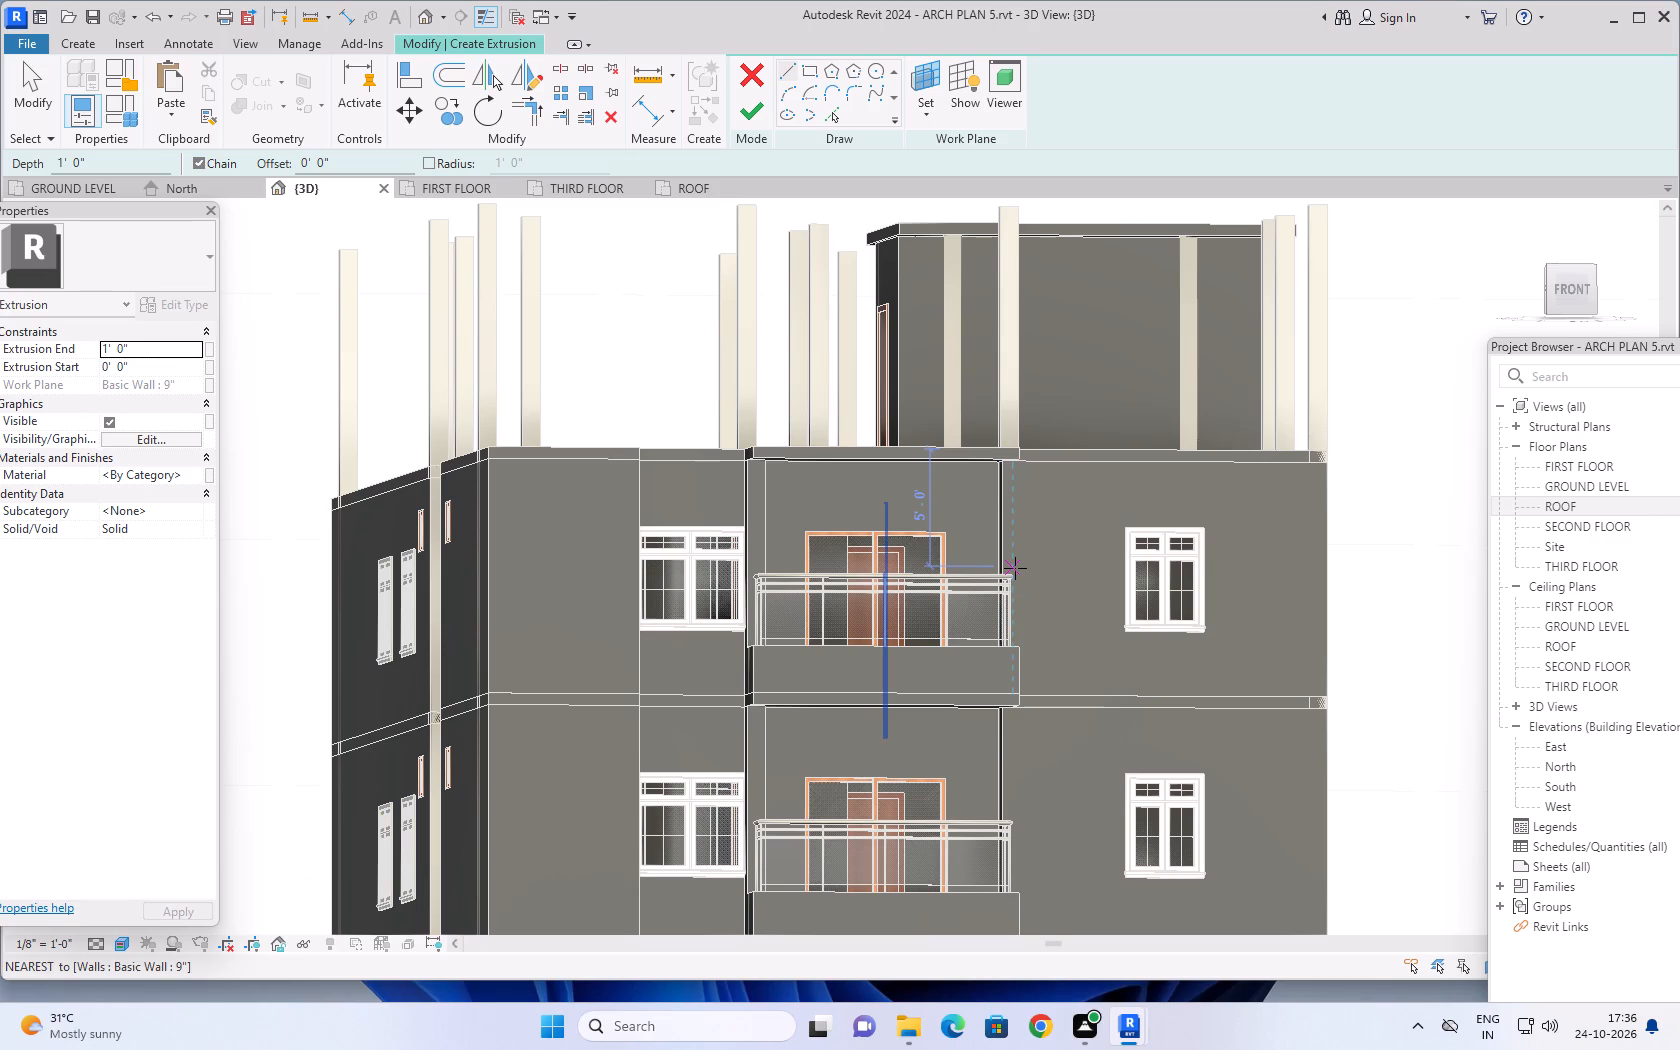
{"action": "scroll", "coordinate": [1000, 467], "scroll_direction": "up", "scroll_amount": 7}
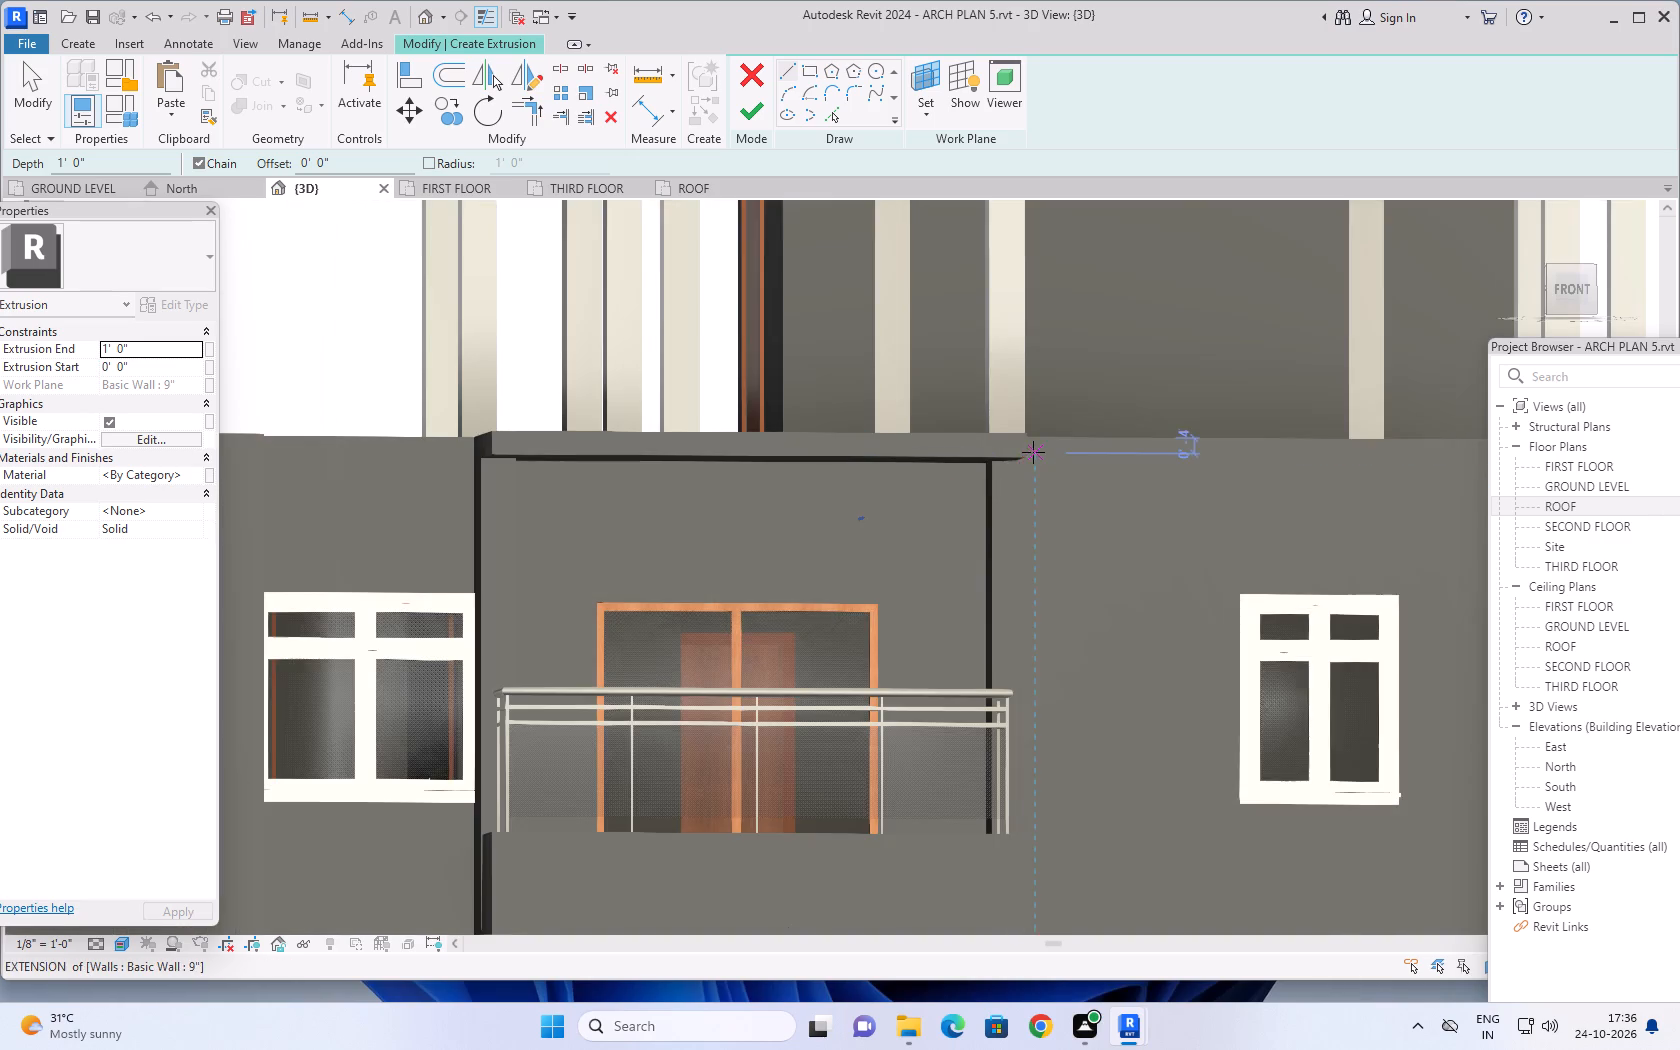
{"action": "scroll", "coordinate": [1033, 452], "scroll_direction": "up", "scroll_amount": 4}
{"action": "scroll", "coordinate": [1020, 567], "scroll_direction": "down", "scroll_amount": 6}
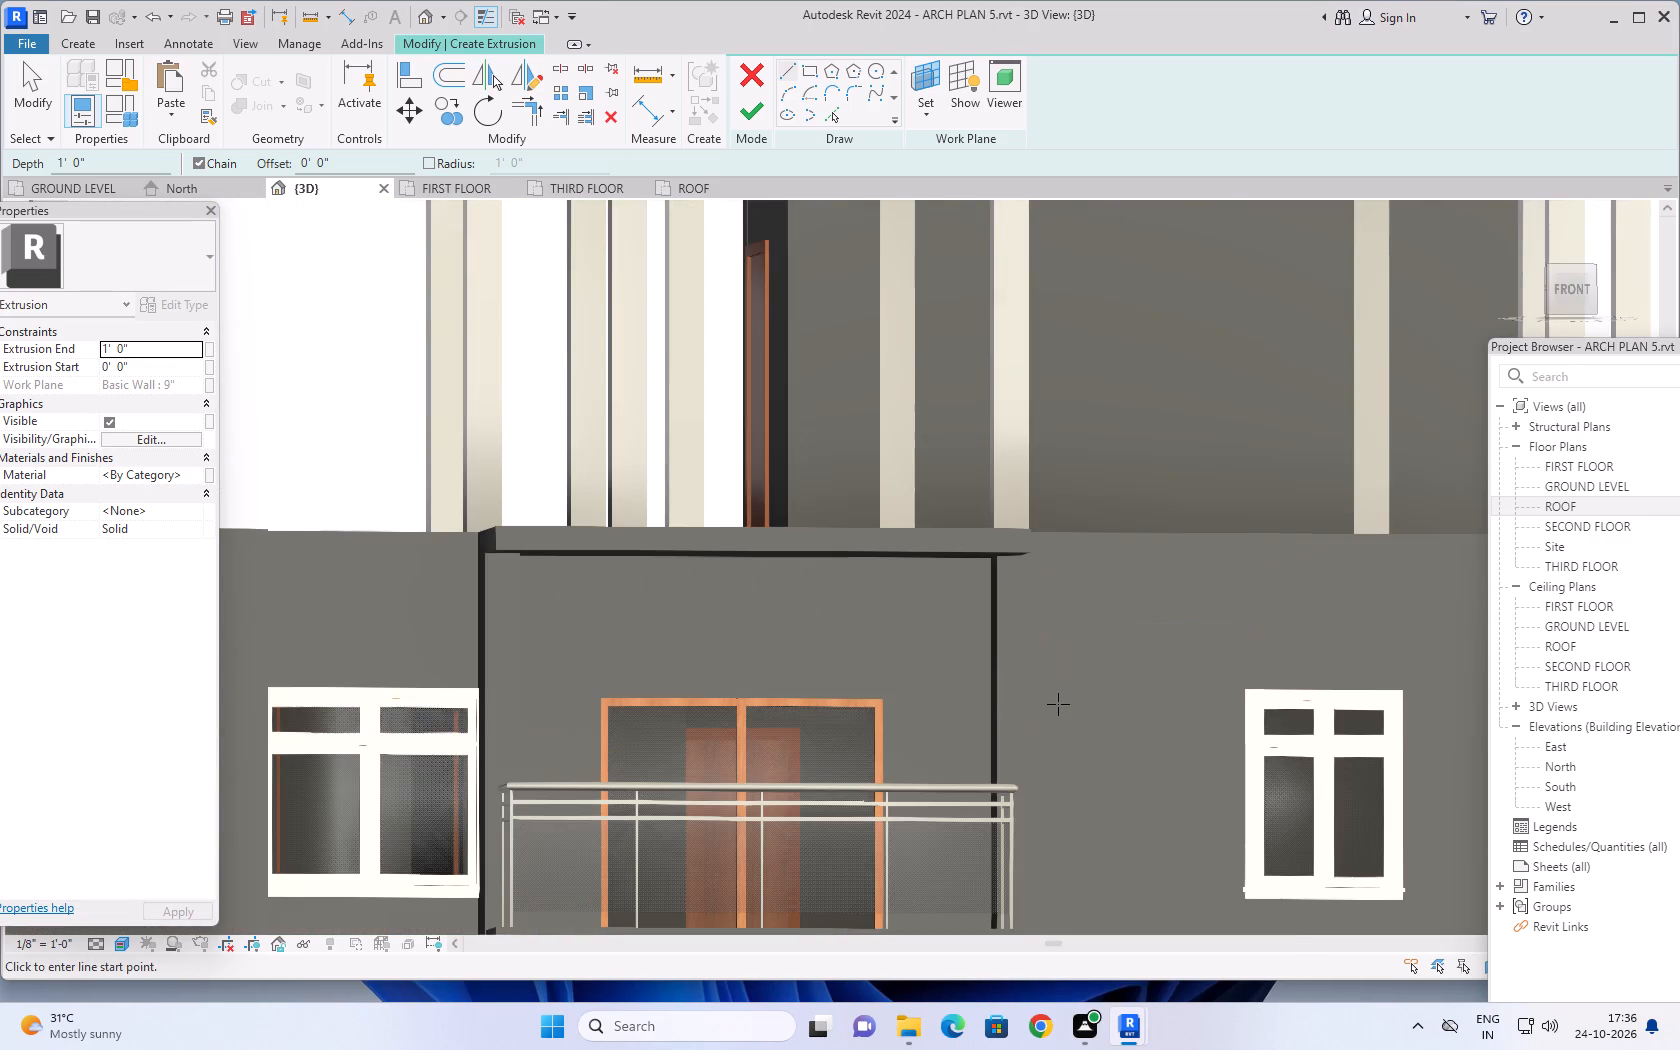
{"action": "middle_click_drag", "start_coordinate": [1054, 679], "coordinate": [1067, 517]}
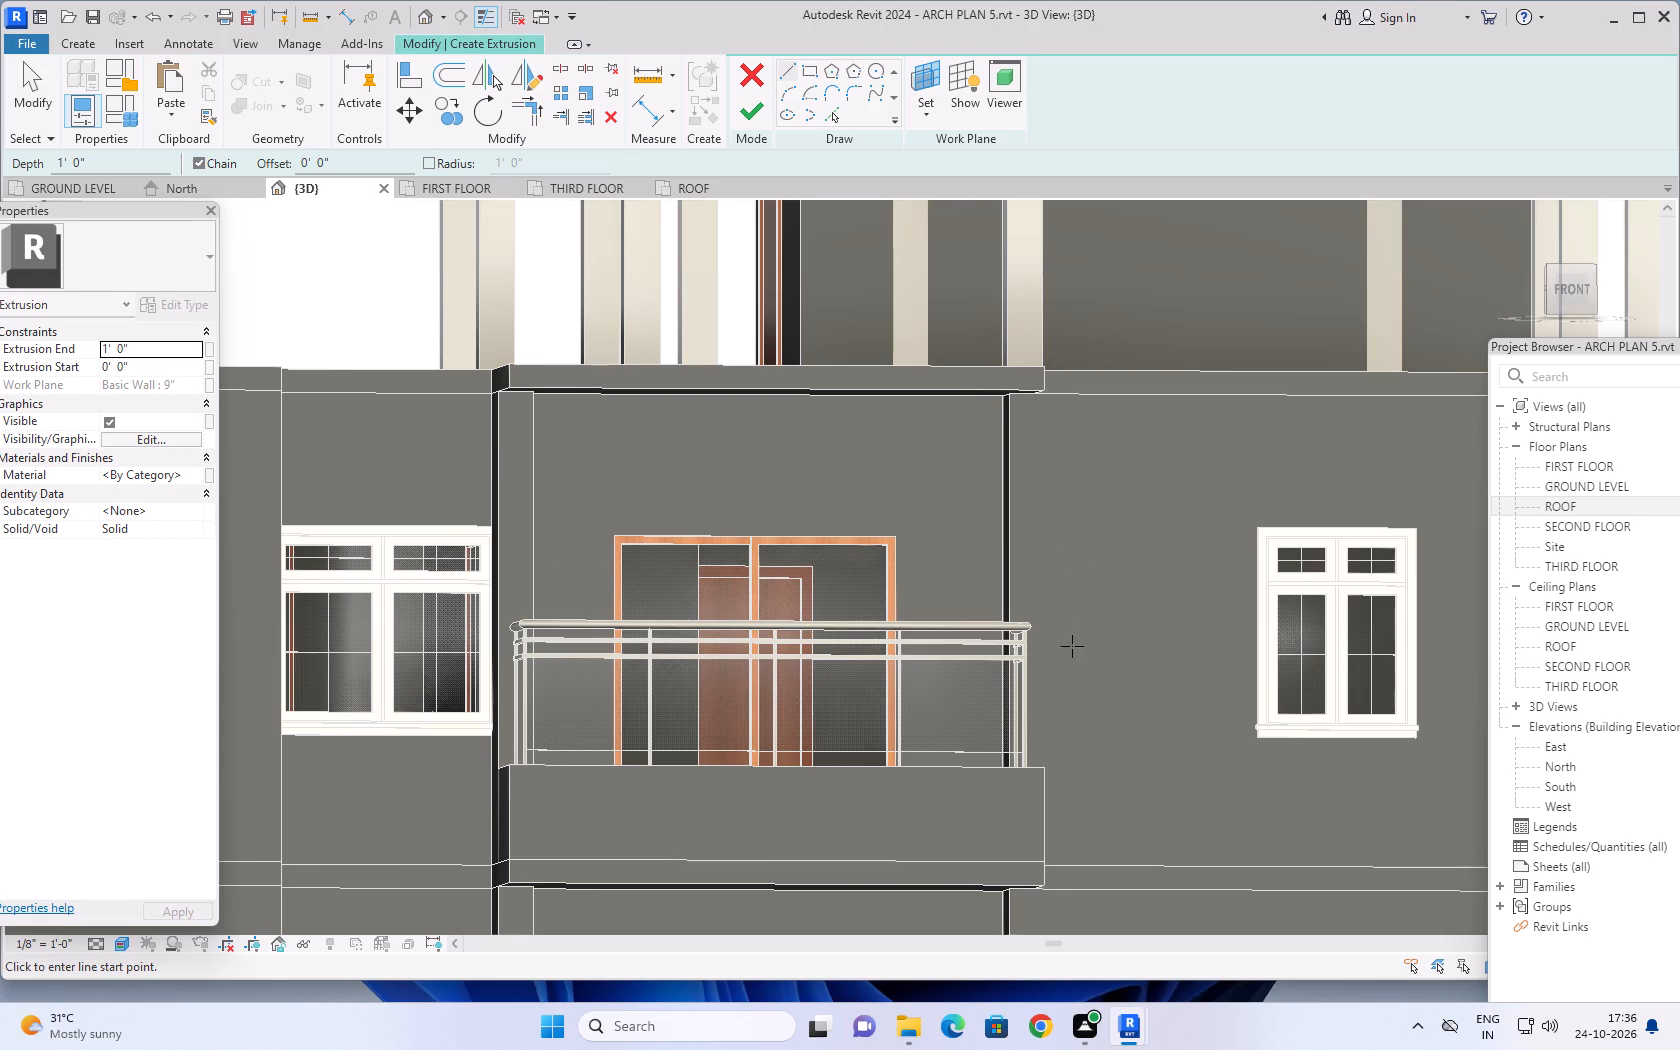
Examine the third-floor slab edge and front facade in 3D from above, straight on and below the balcony's slab corner.
{"action": "middle_click_drag", "start_coordinate": [1068, 663], "coordinate": [1031, 822], "text": "shift"}
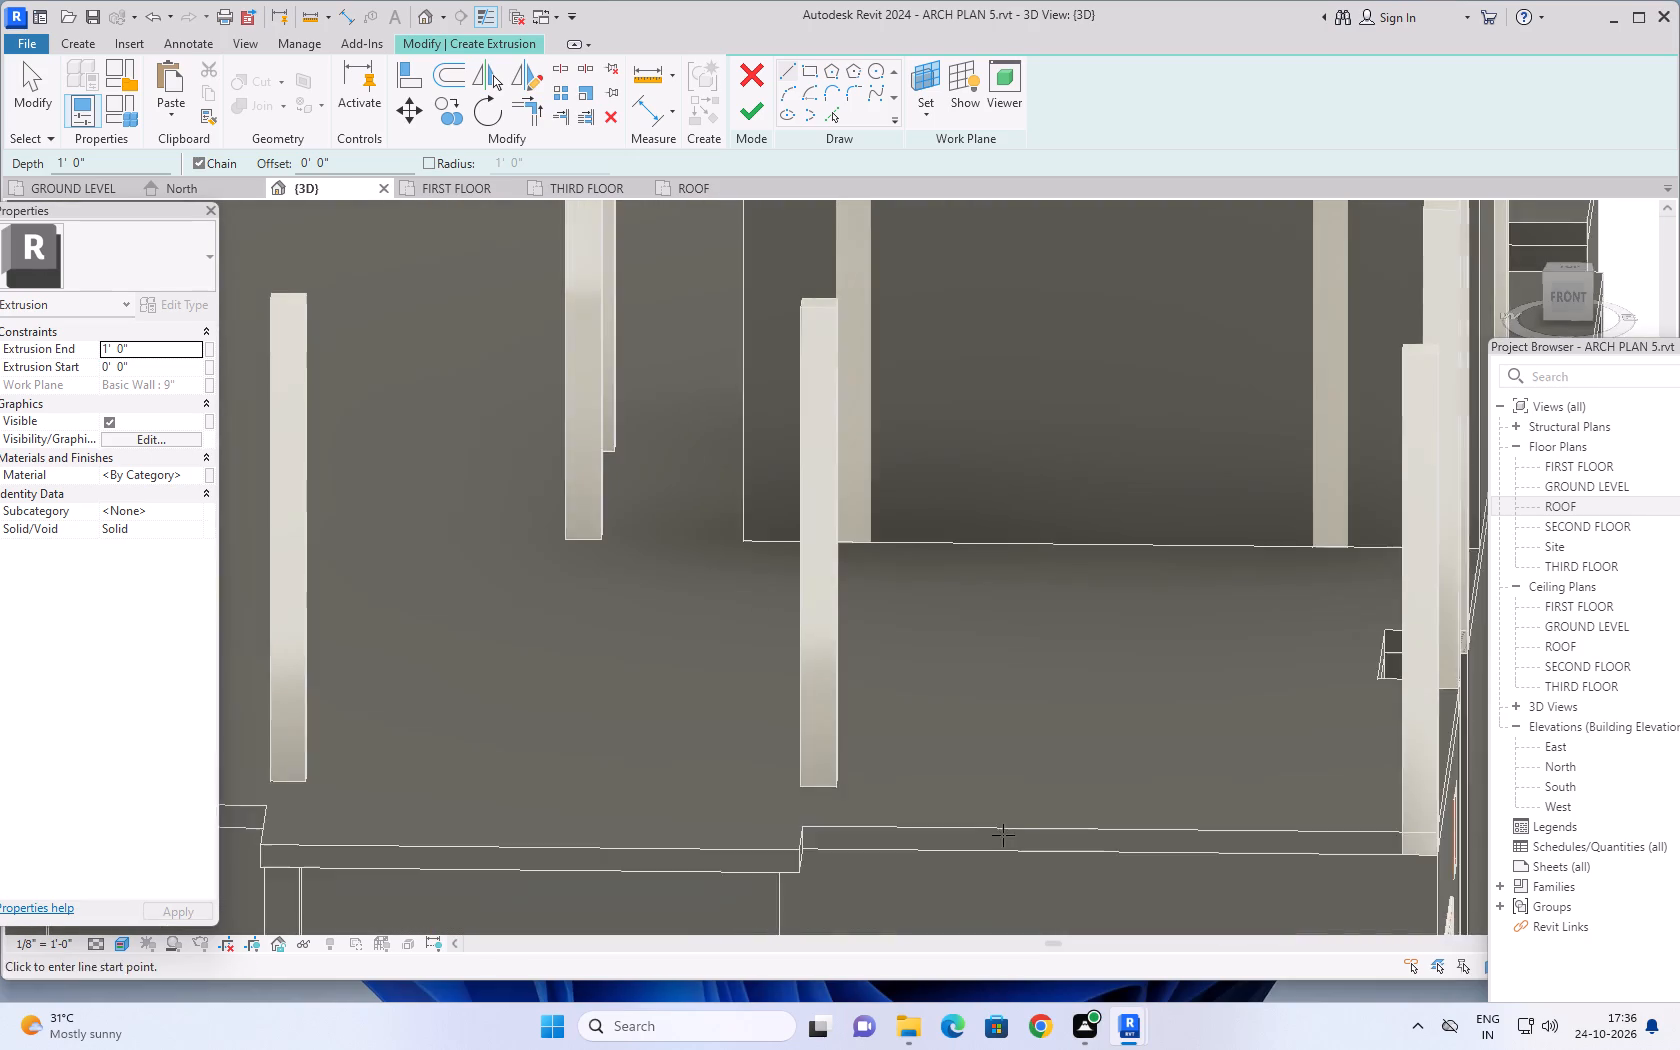
{"action": "middle_click_drag", "start_coordinate": [1002, 835], "coordinate": [1097, 508]}
{"action": "scroll", "coordinate": [1028, 638], "scroll_direction": "down", "scroll_amount": 5}
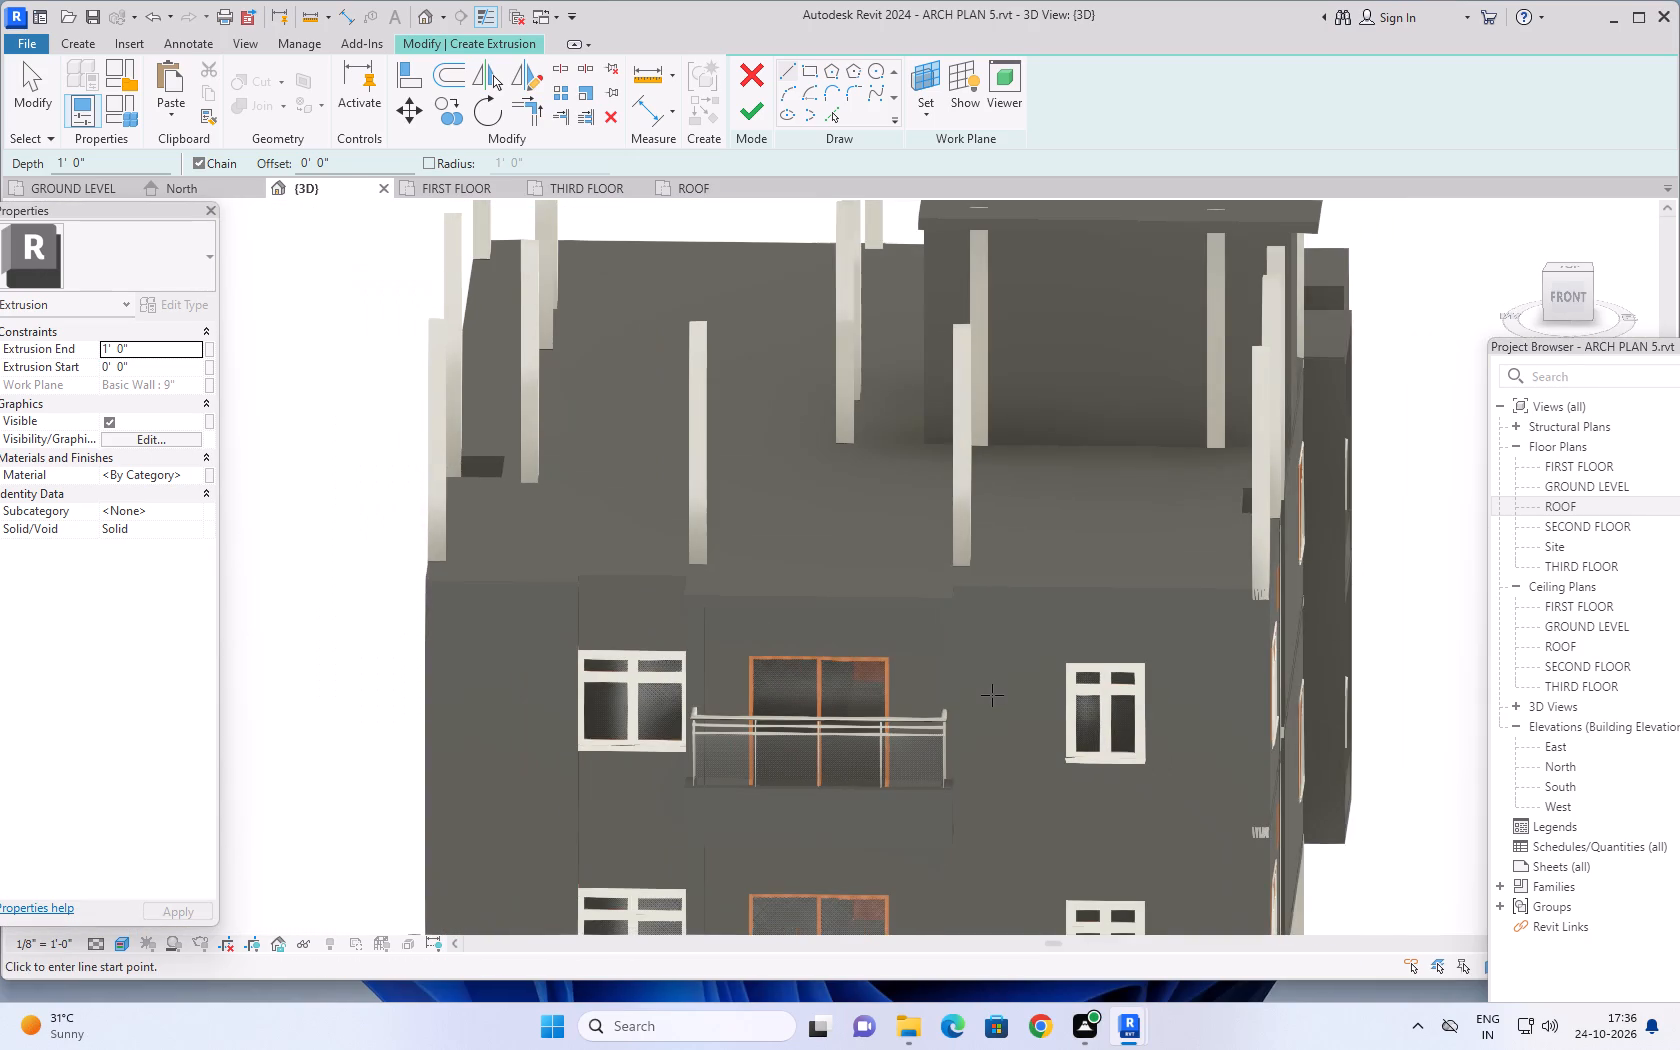
{"action": "middle_click_drag", "start_coordinate": [992, 696], "coordinate": [1021, 596]}
{"action": "middle_click_drag", "start_coordinate": [1030, 664], "coordinate": [1030, 632], "text": "shift"}
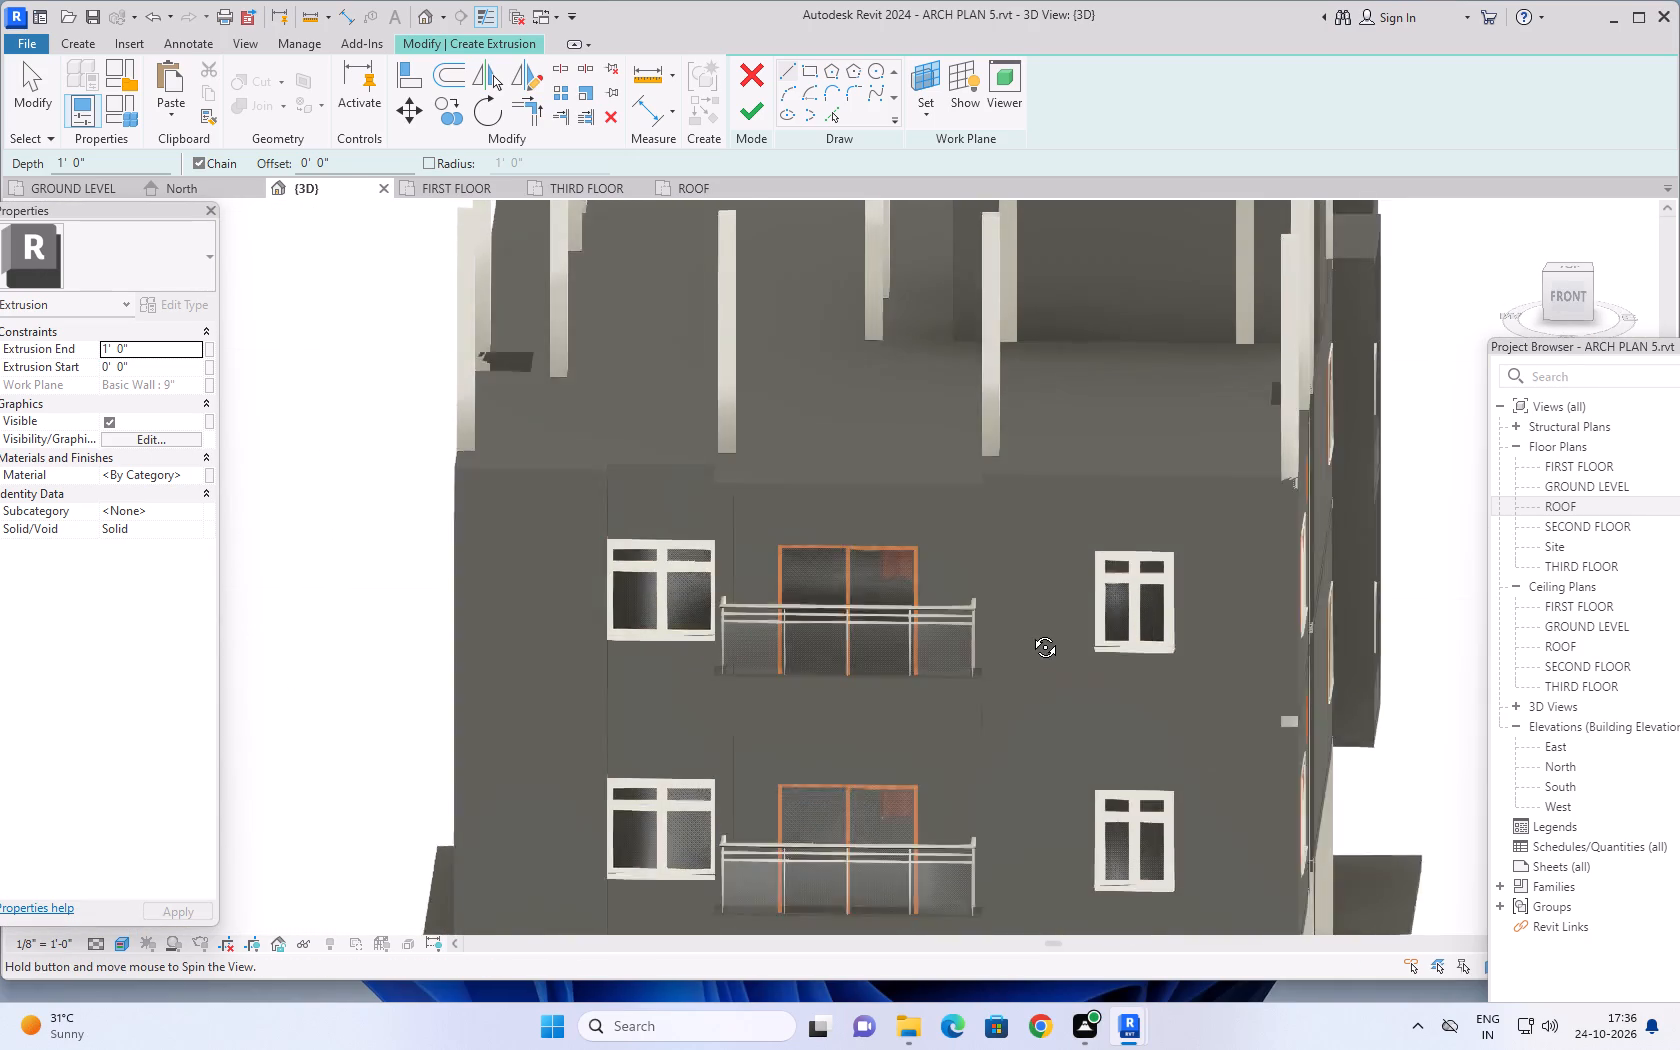
{"action": "middle_click_drag", "start_coordinate": [1030, 632], "coordinate": [1029, 560], "text": "shift"}
{"action": "scroll", "coordinate": [1011, 543], "scroll_direction": "up", "scroll_amount": 2}
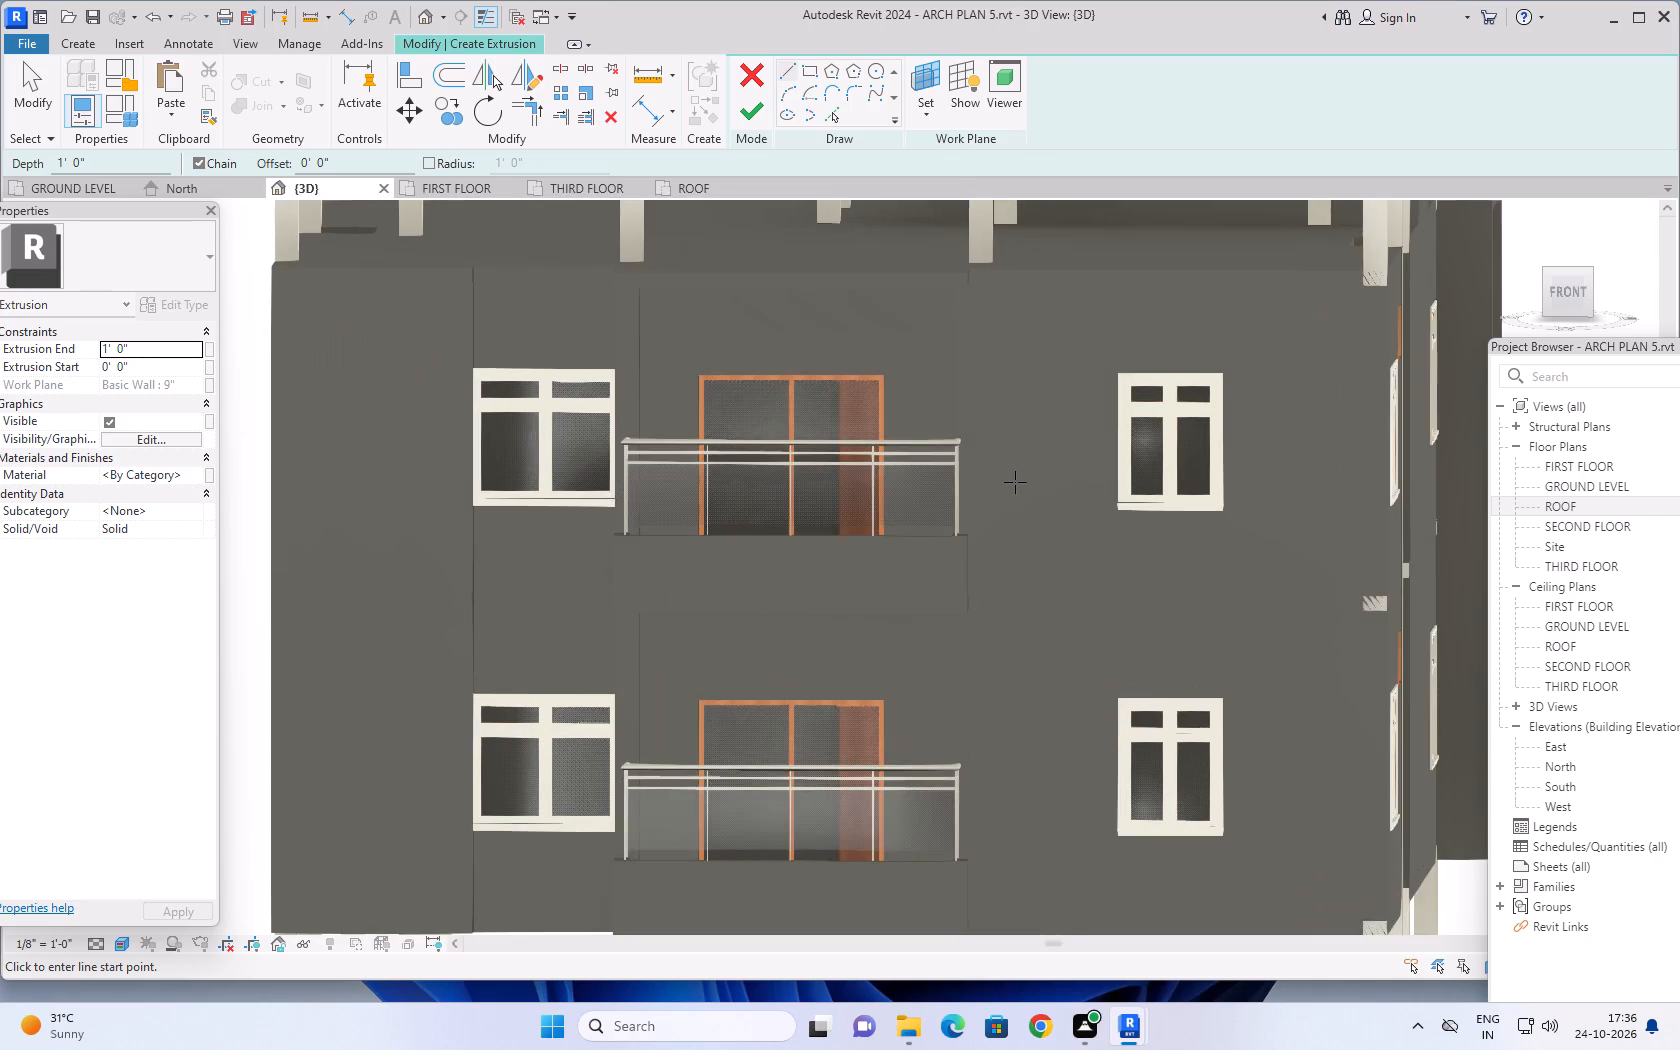
{"action": "middle_click_drag", "start_coordinate": [1017, 482], "coordinate": [1070, 630]}
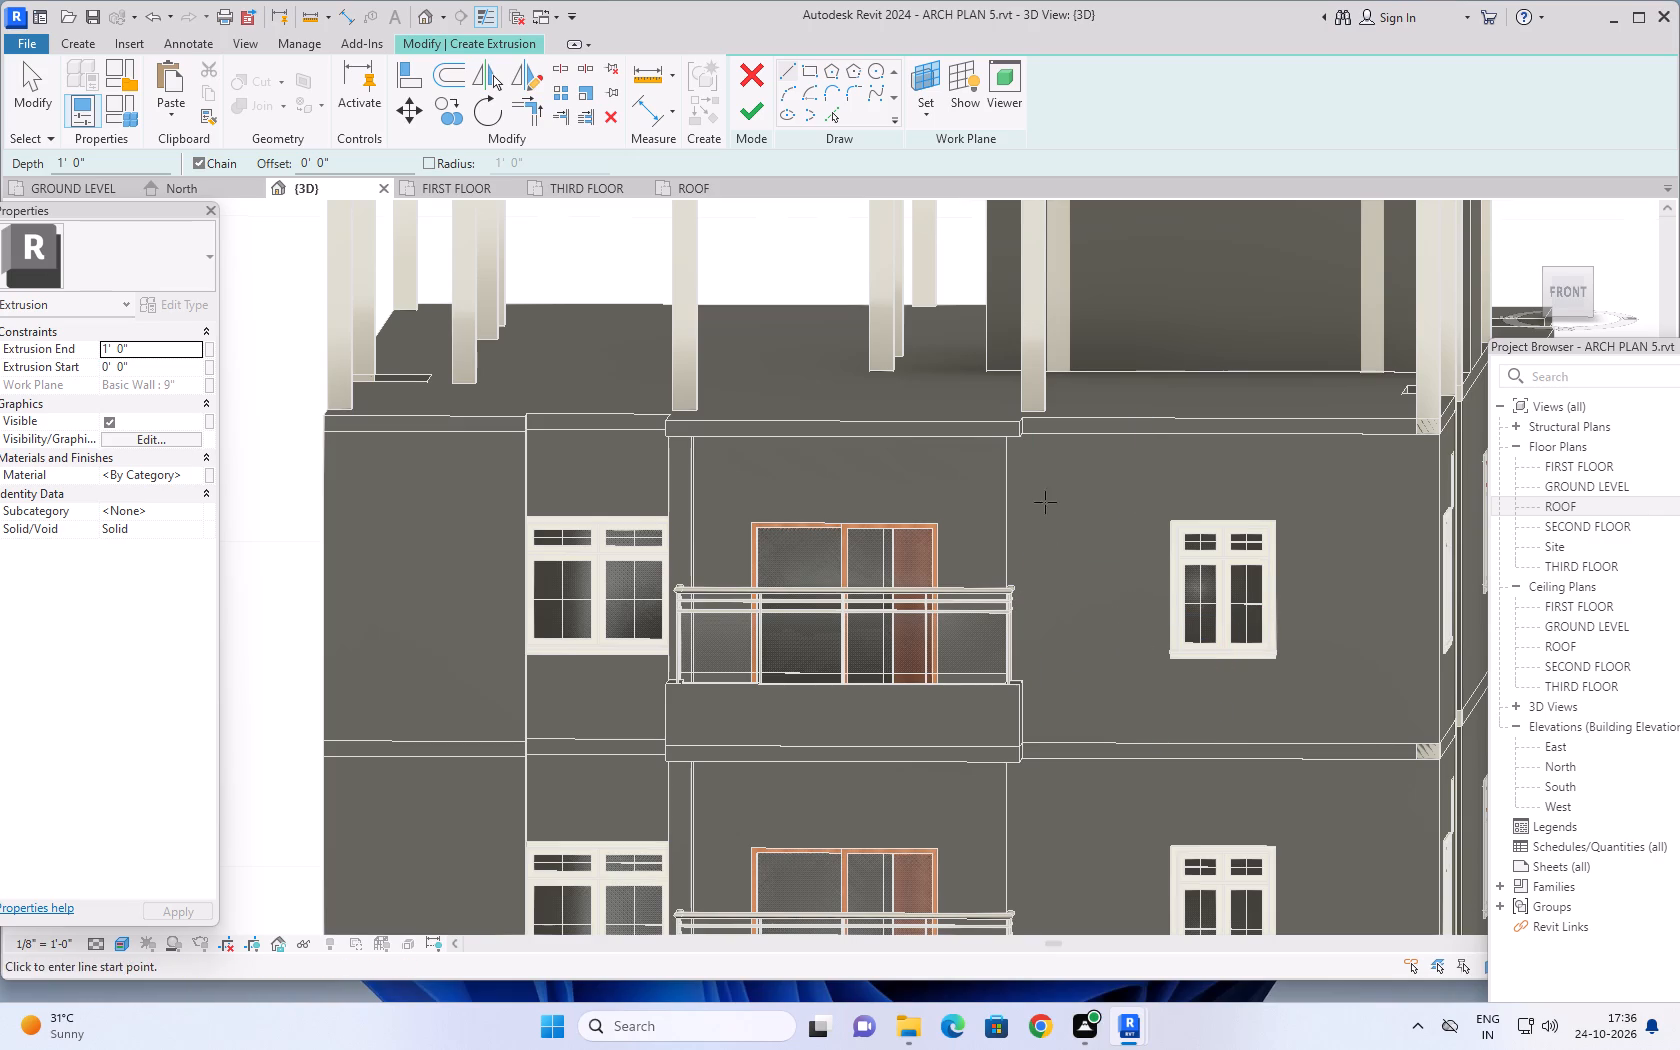
{"action": "scroll", "coordinate": [988, 449], "scroll_direction": "up", "scroll_amount": 2}
{"action": "scroll", "coordinate": [1078, 530], "scroll_direction": "down", "scroll_amount": 3}
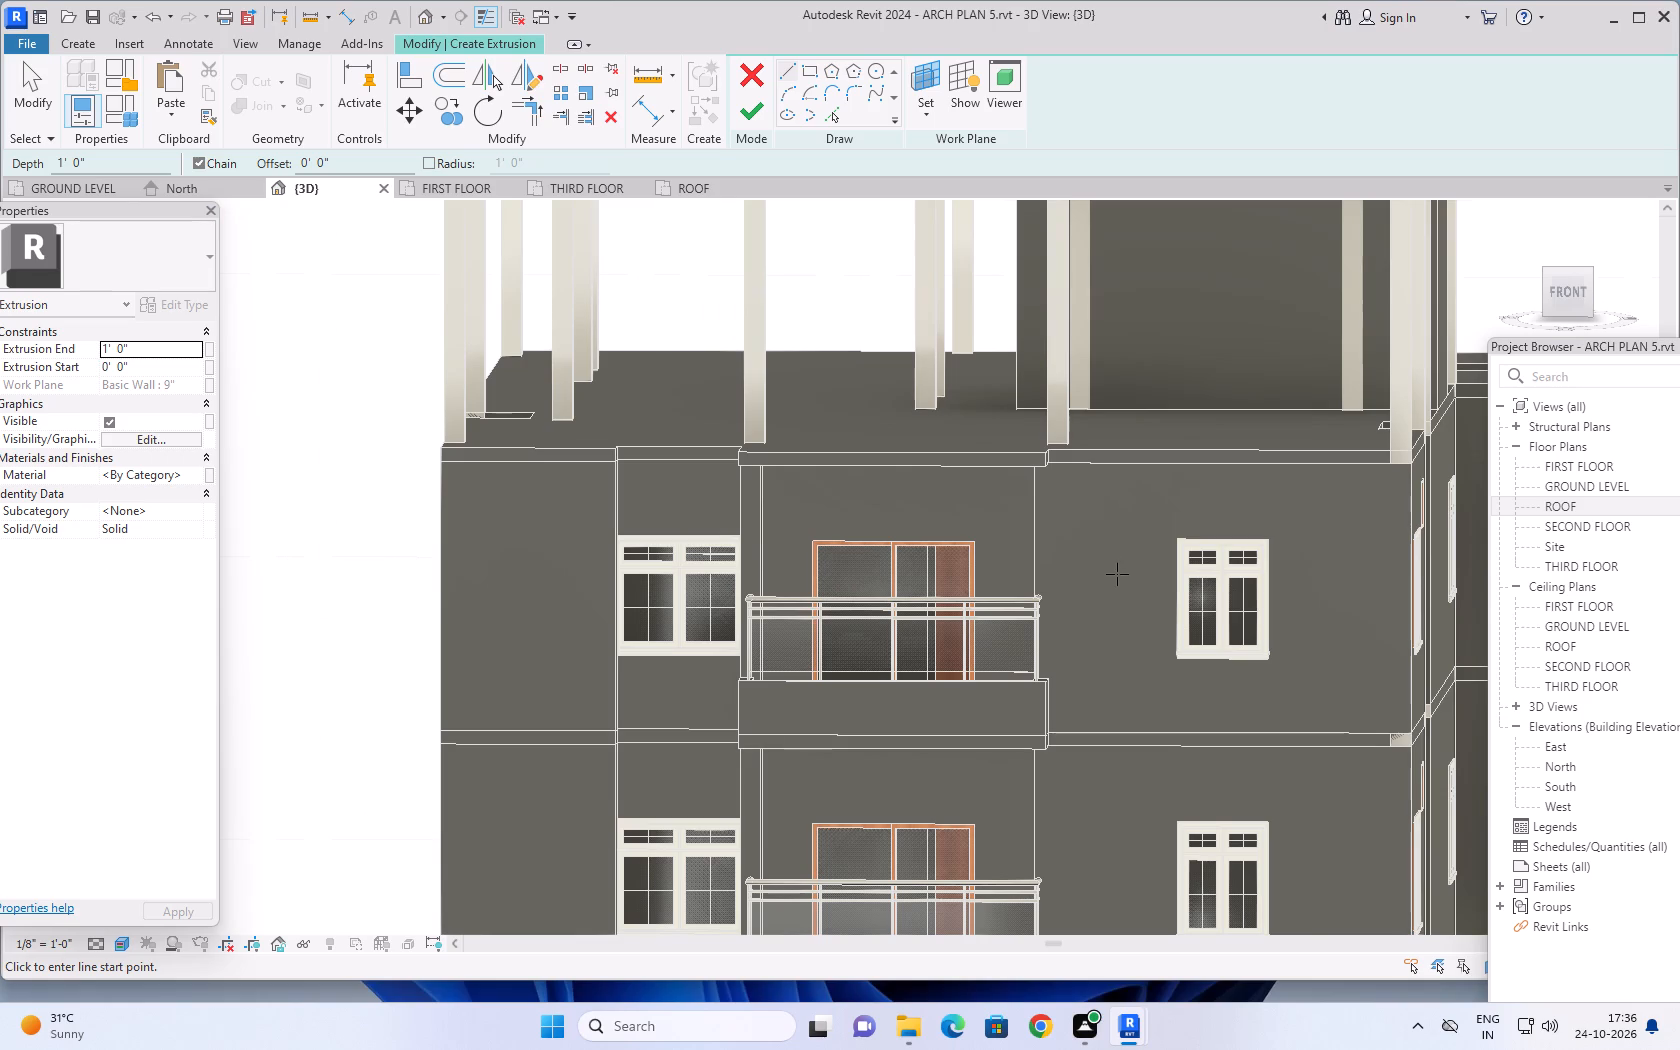
{"action": "middle_click_drag", "start_coordinate": [1117, 574], "coordinate": [1109, 538]}
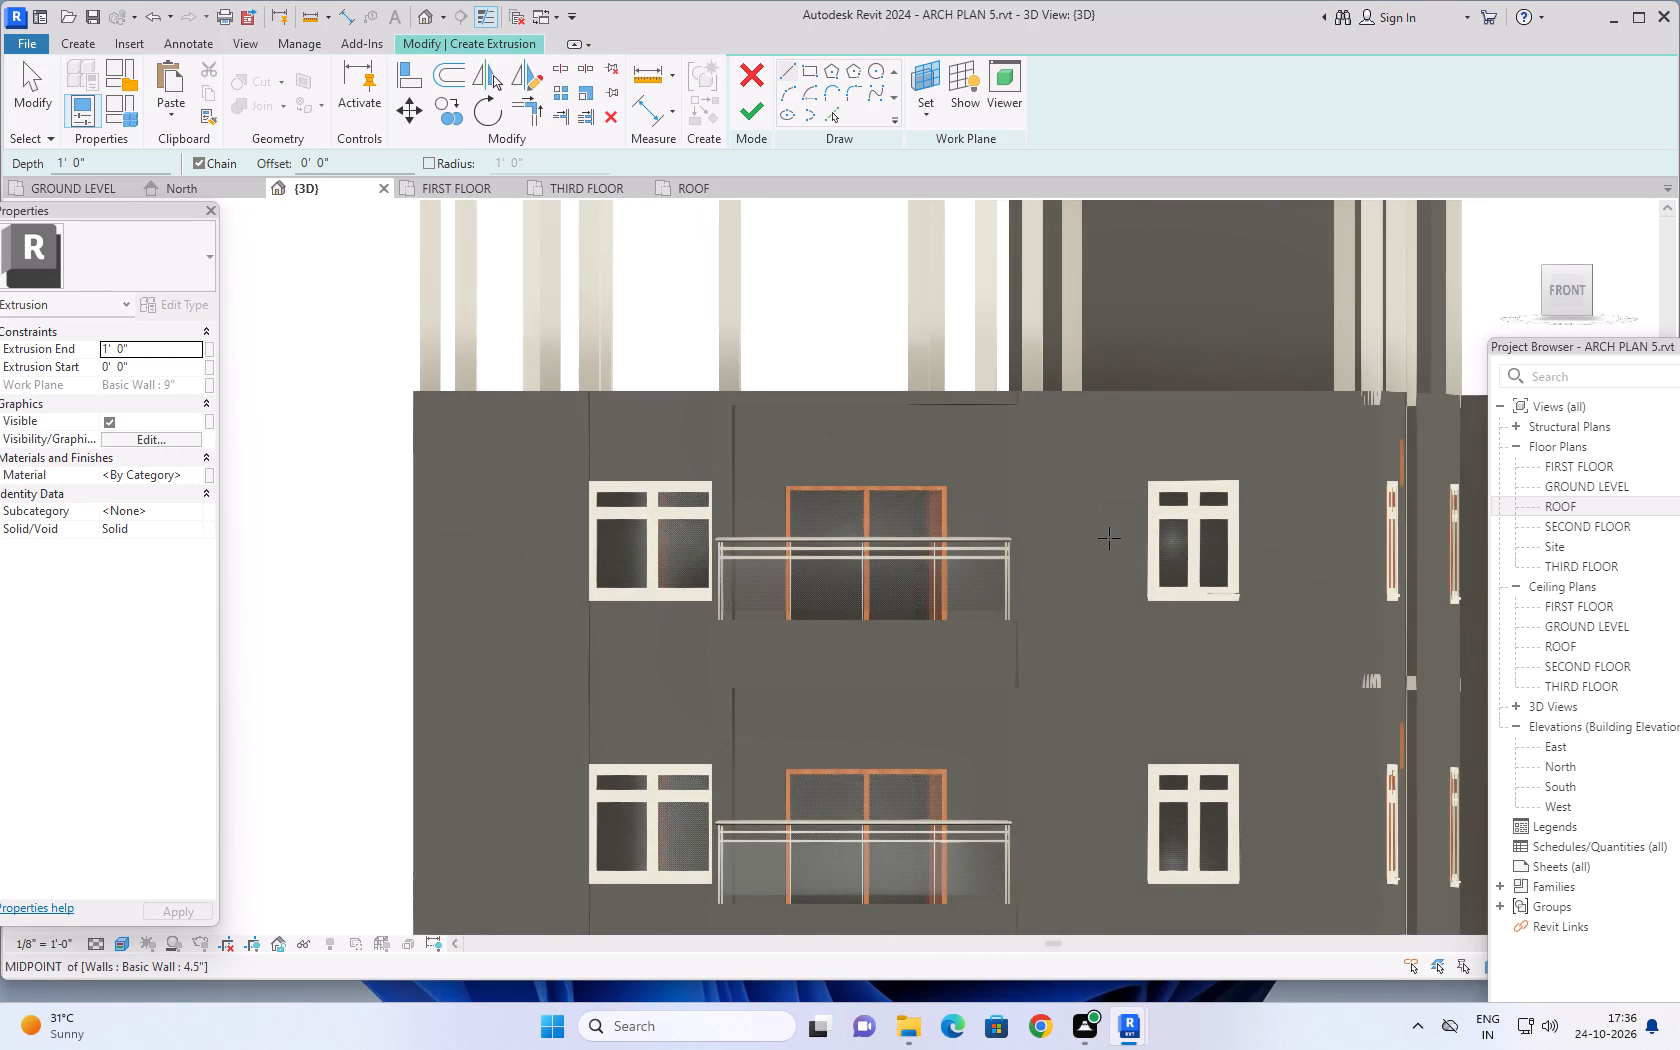
{"action": "scroll", "coordinate": [1109, 538], "scroll_direction": "down", "scroll_amount": 2}
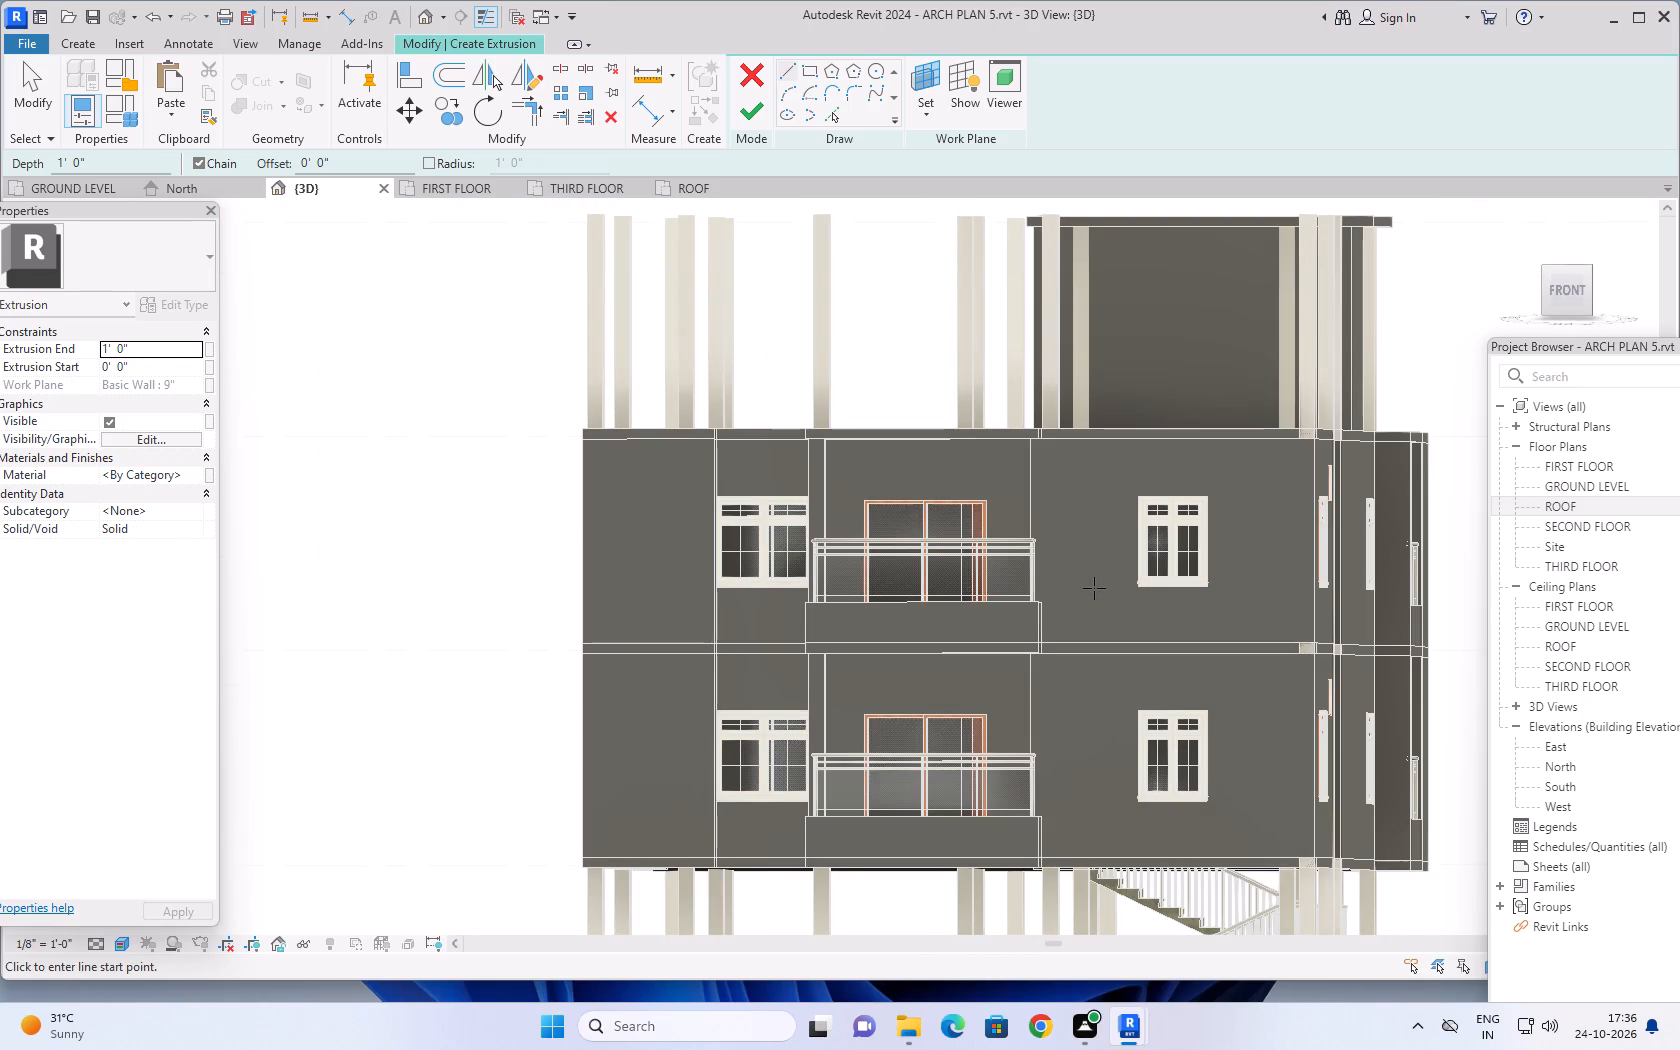
{"action": "middle_click_drag", "start_coordinate": [1086, 576], "coordinate": [1086, 585], "text": "shift"}
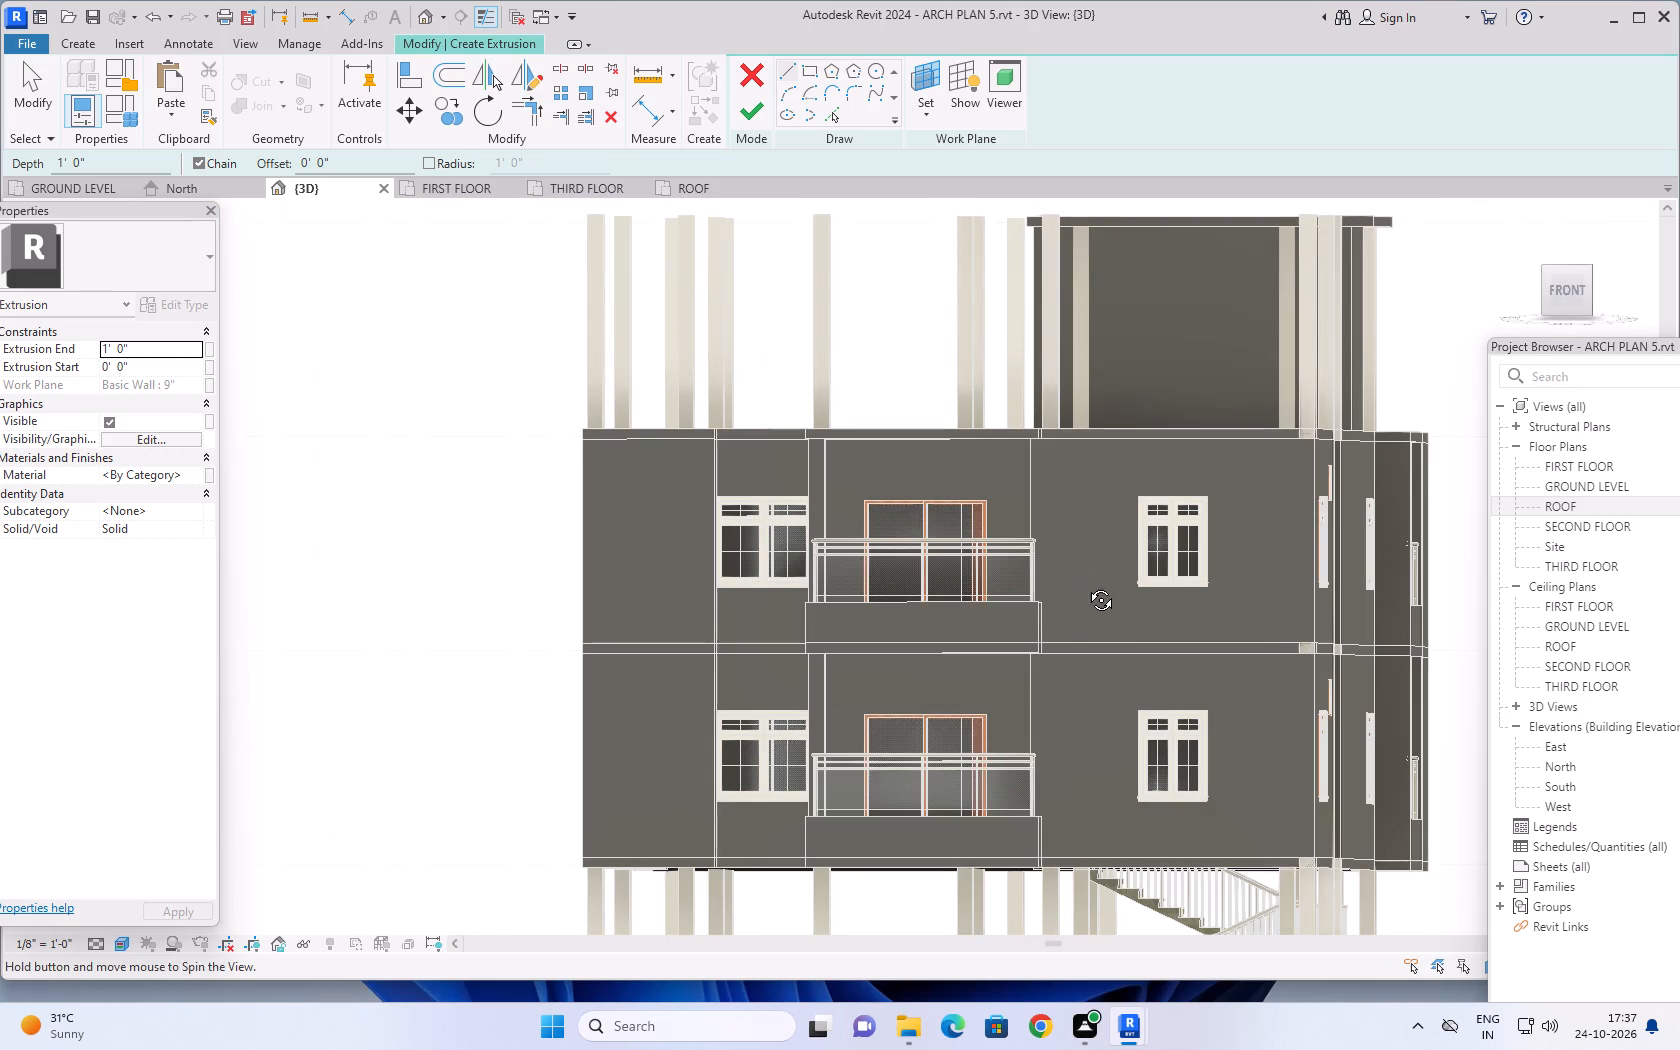
{"action": "middle_click_drag", "start_coordinate": [1086, 585], "coordinate": [1088, 600], "text": "shift"}
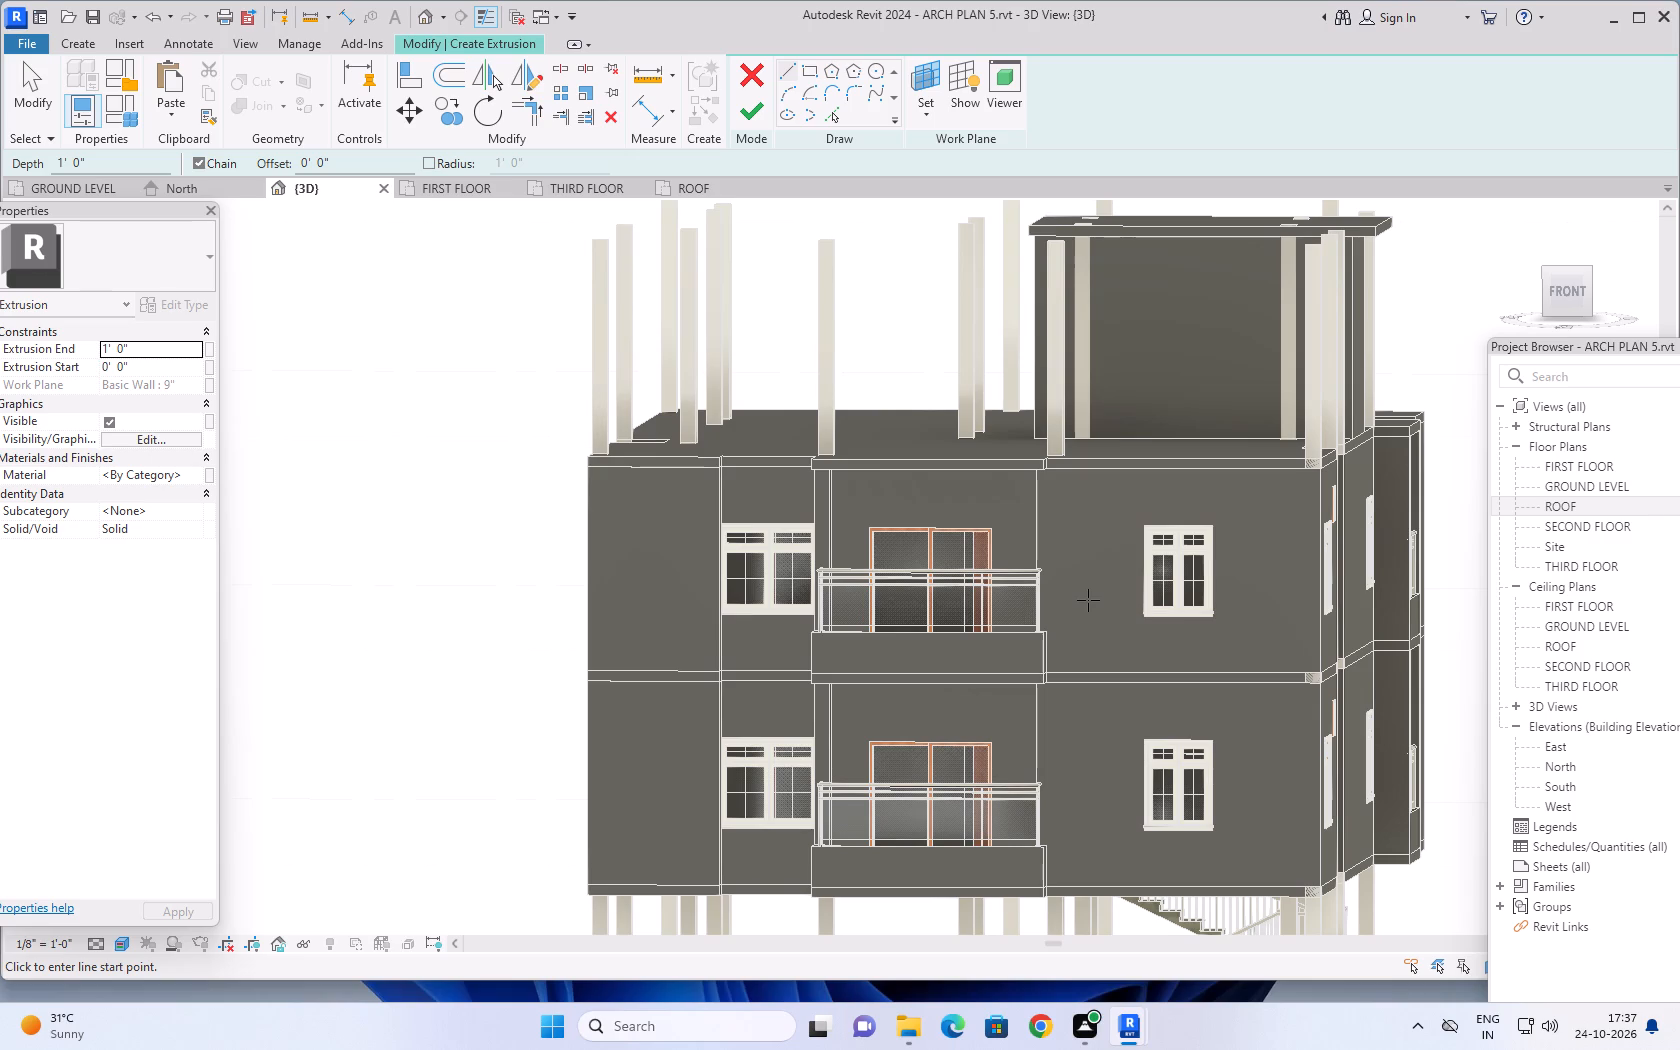
{"action": "scroll", "coordinate": [1057, 482], "scroll_direction": "up", "scroll_amount": 5}
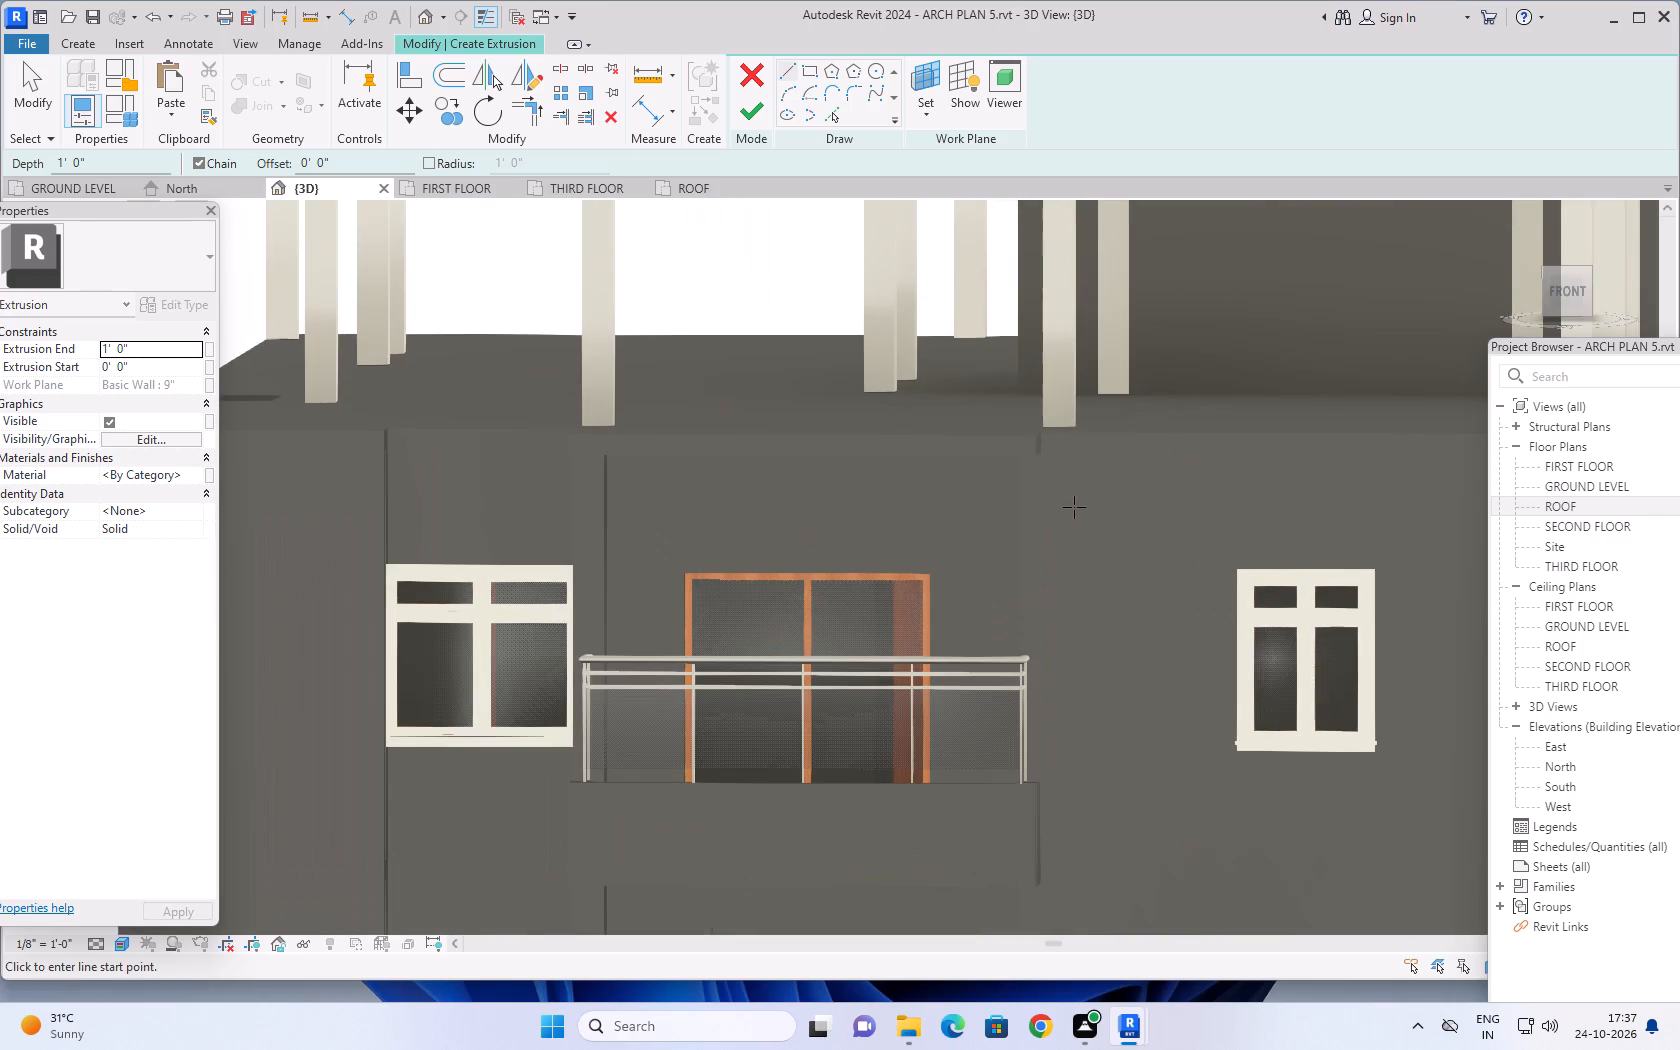
{"action": "middle_click_drag", "start_coordinate": [1065, 513], "coordinate": [1020, 397]}
{"action": "middle_click_drag", "start_coordinate": [922, 397], "coordinate": [1069, 749]}
{"action": "scroll", "coordinate": [950, 524], "scroll_direction": "up", "scroll_amount": 2}
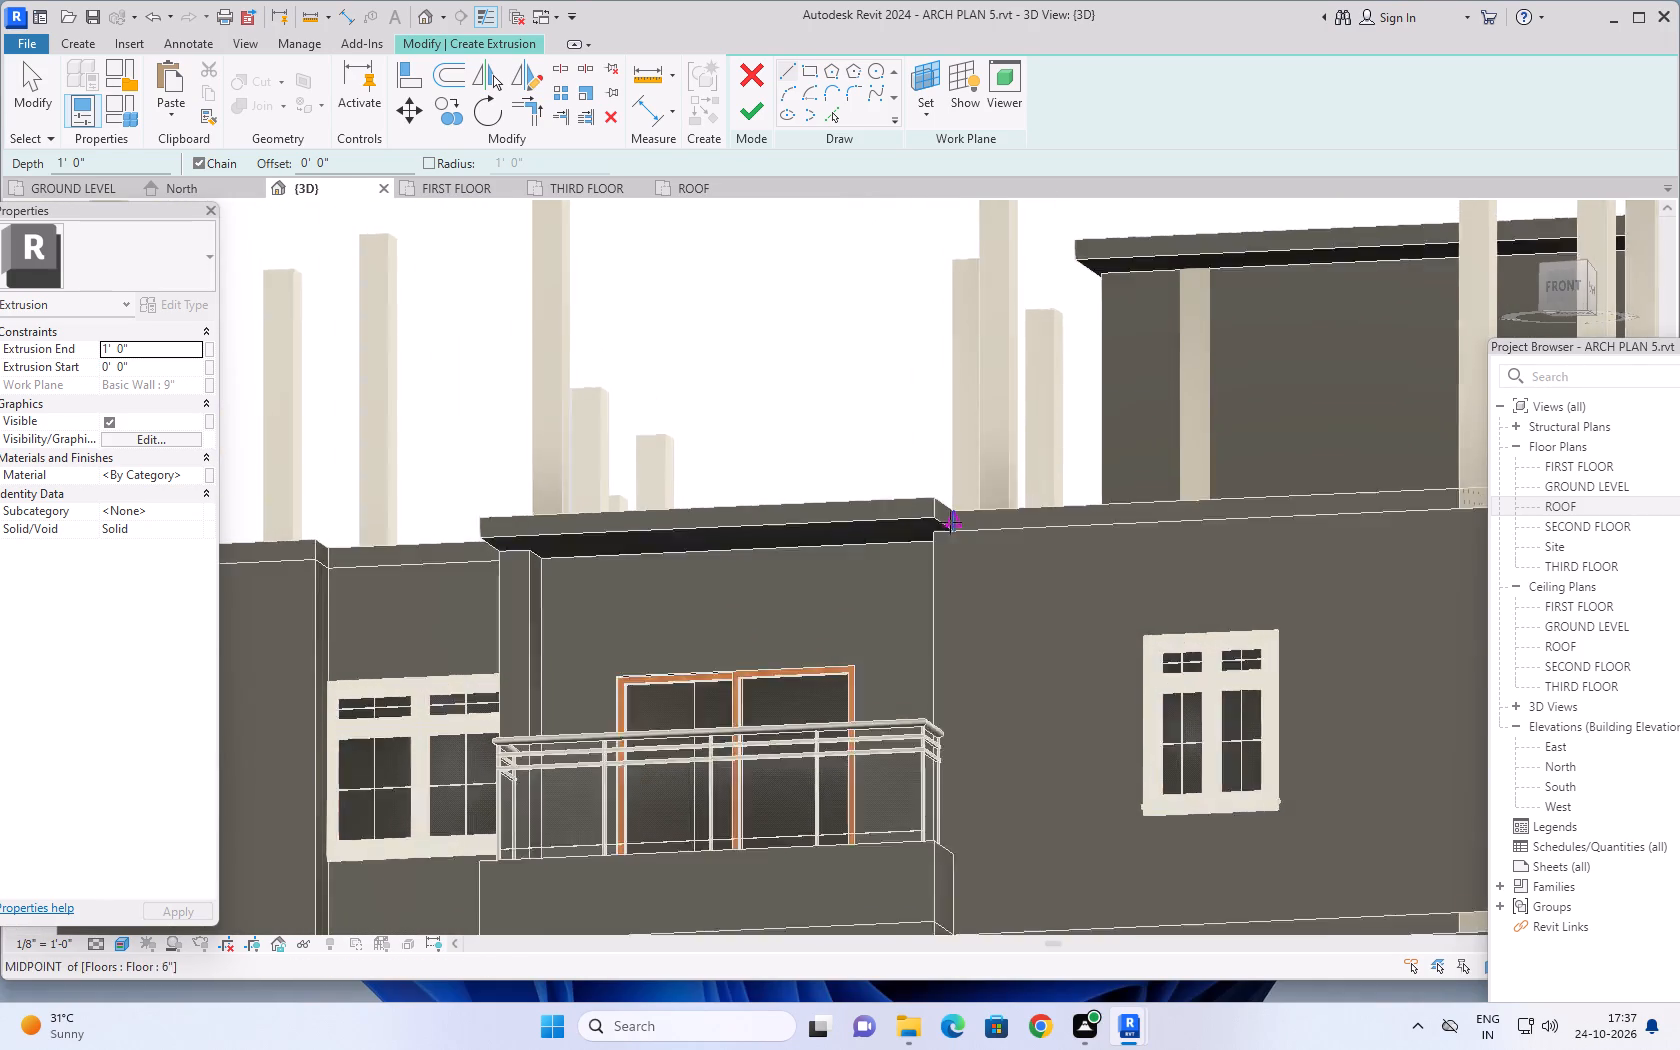
Switch the extrusion's sketch to a rectangular profile and set Extrusion End to 3' 0".
{"action": "scroll", "coordinate": [950, 522], "scroll_direction": "up", "scroll_amount": 8}
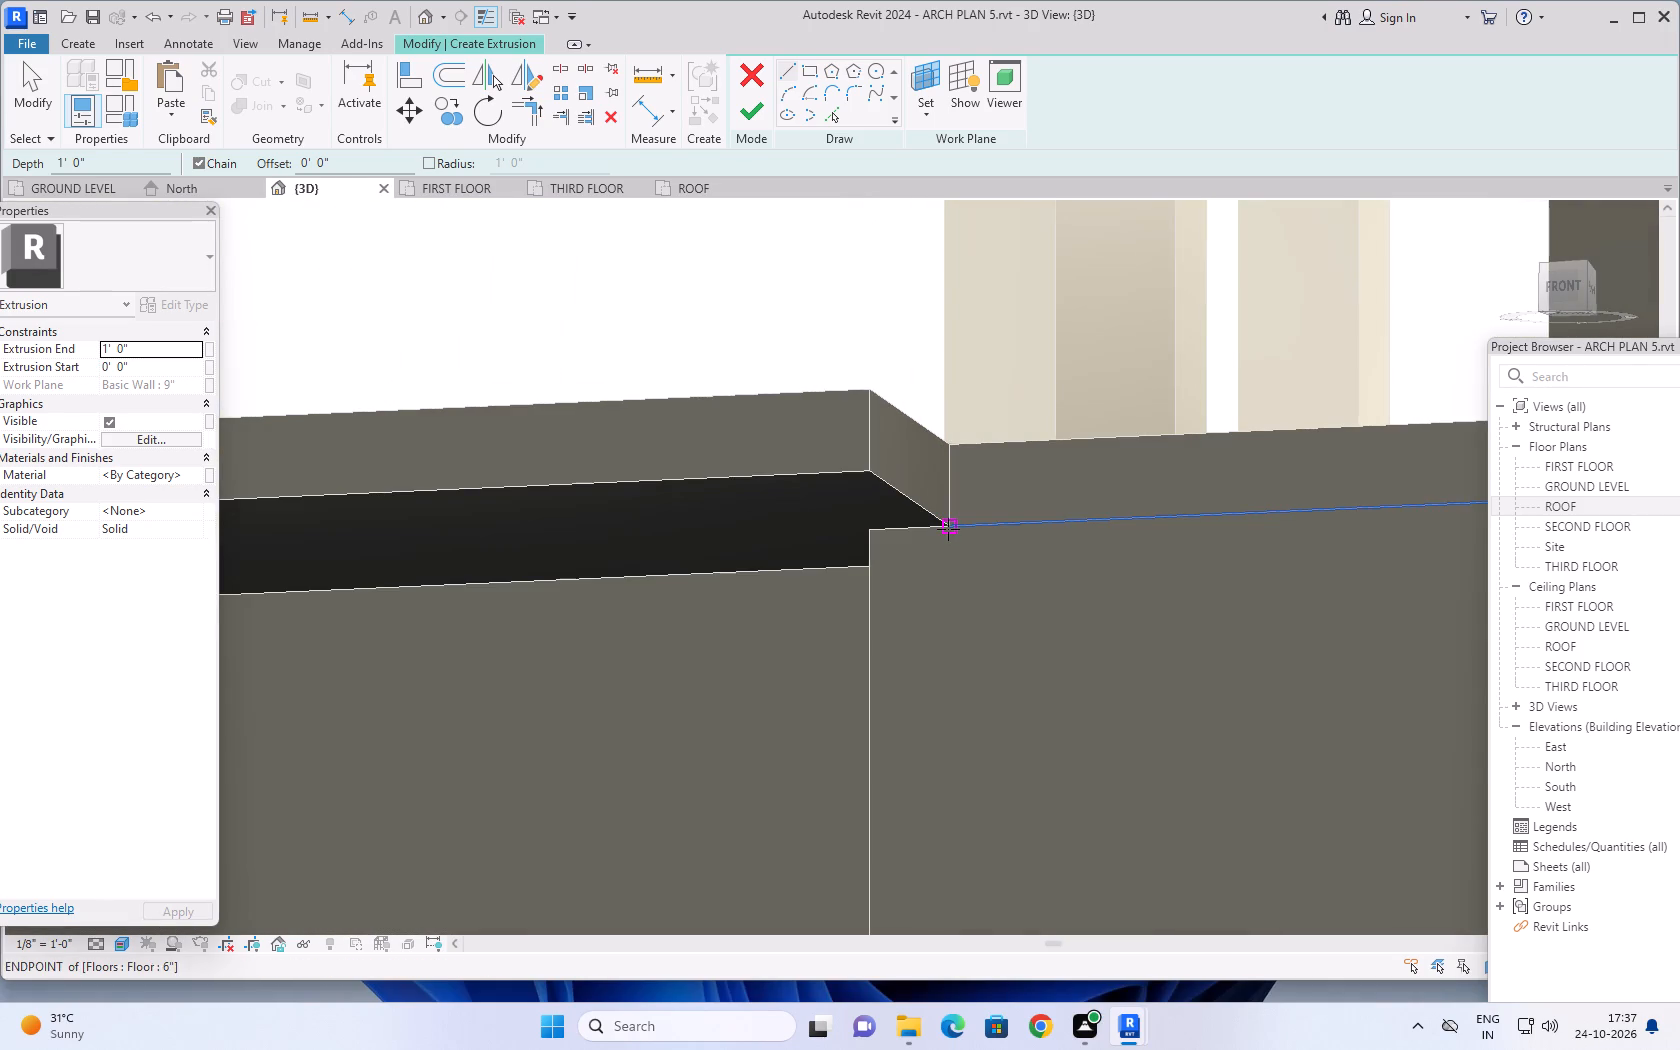
{"action": "left_click", "coordinate": [948, 529]}
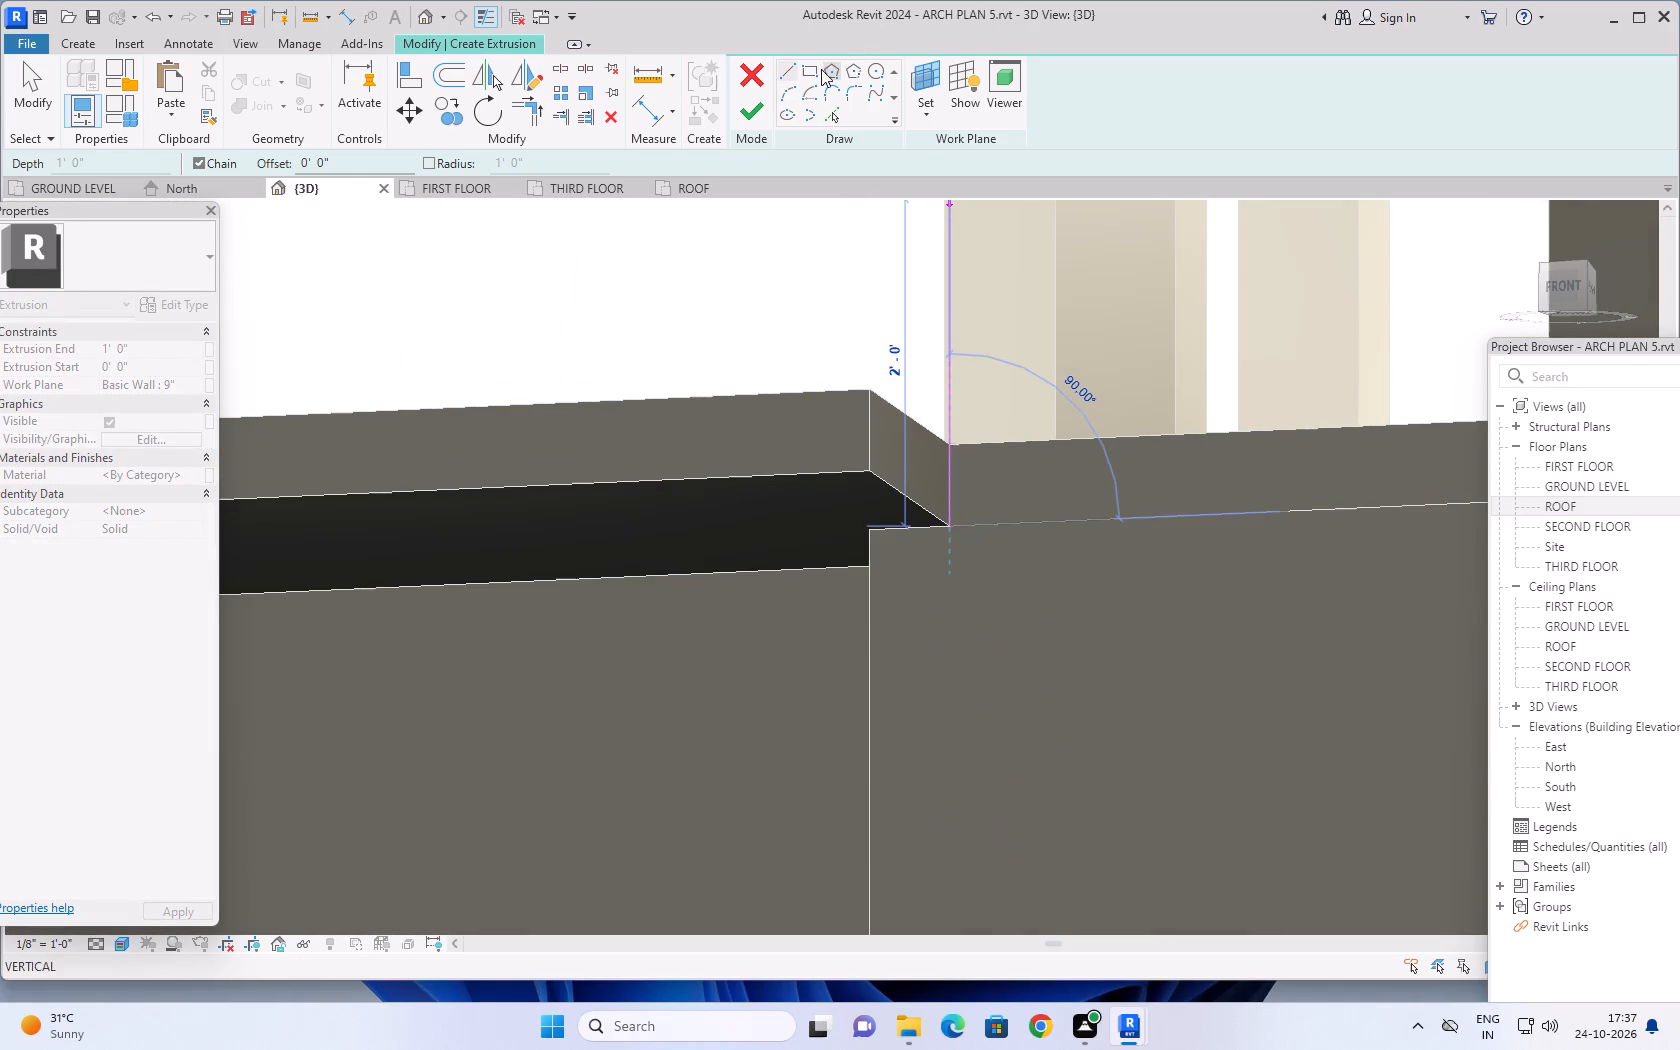
{"action": "left_click", "coordinate": [808, 70]}
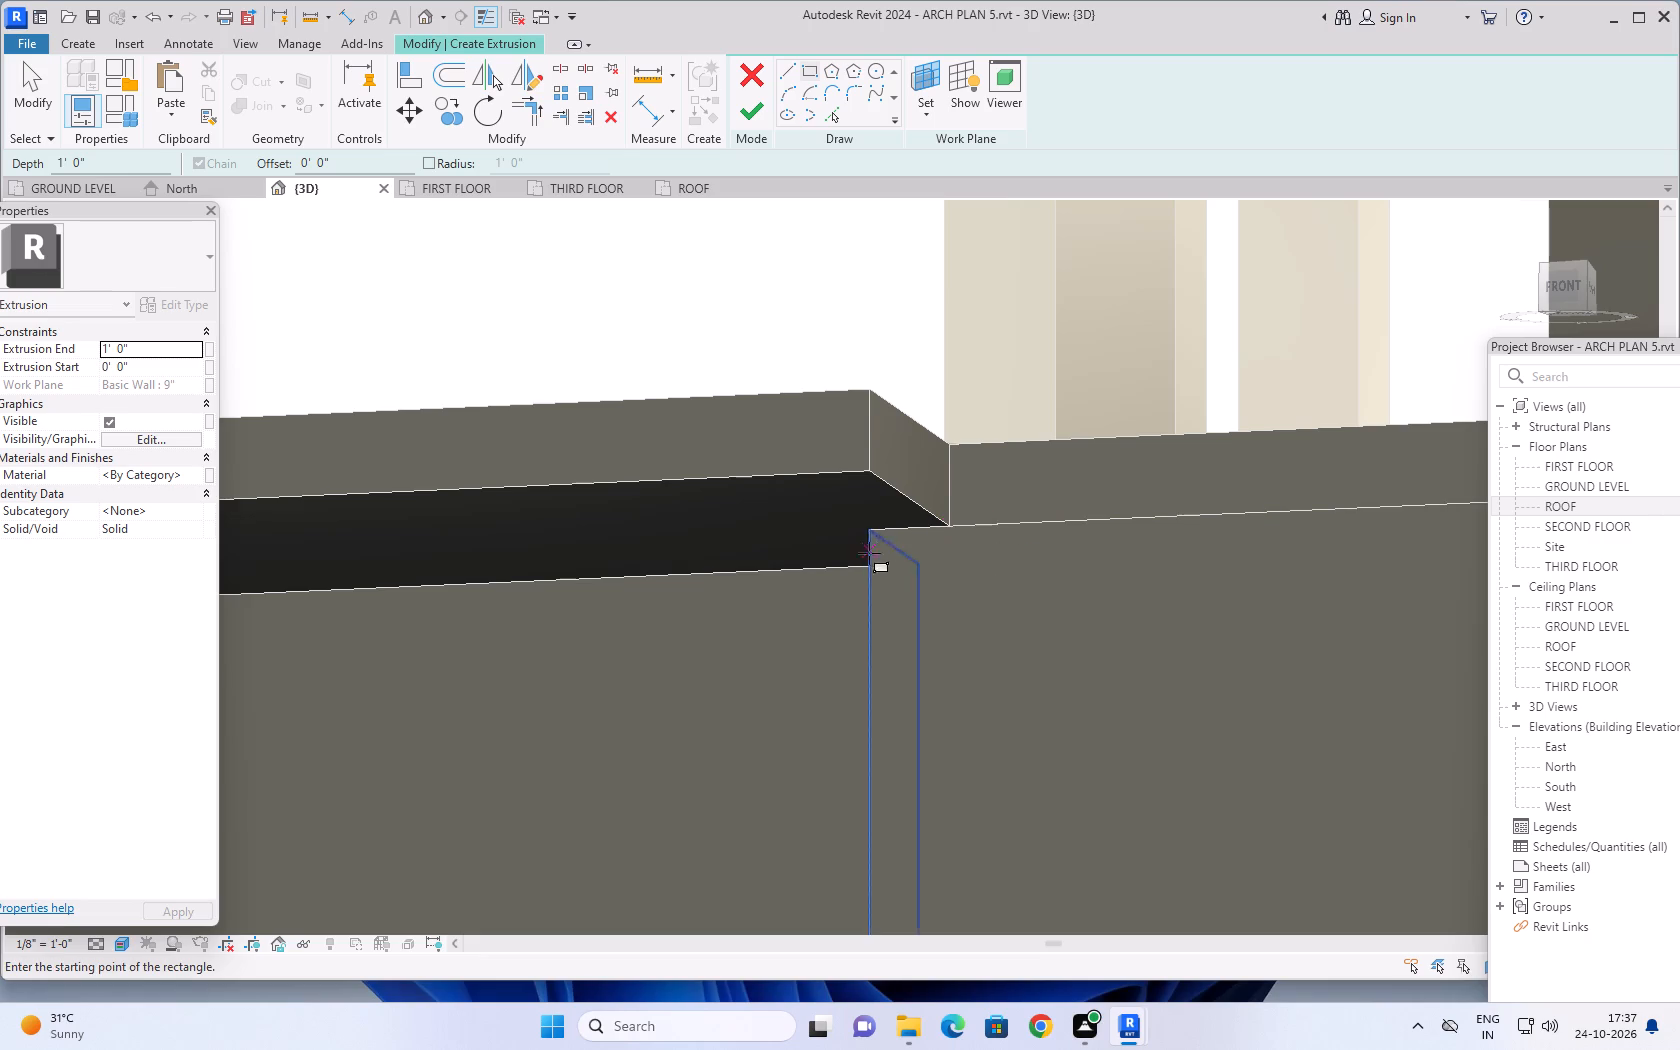
{"action": "left_click", "coordinate": [157, 349]}
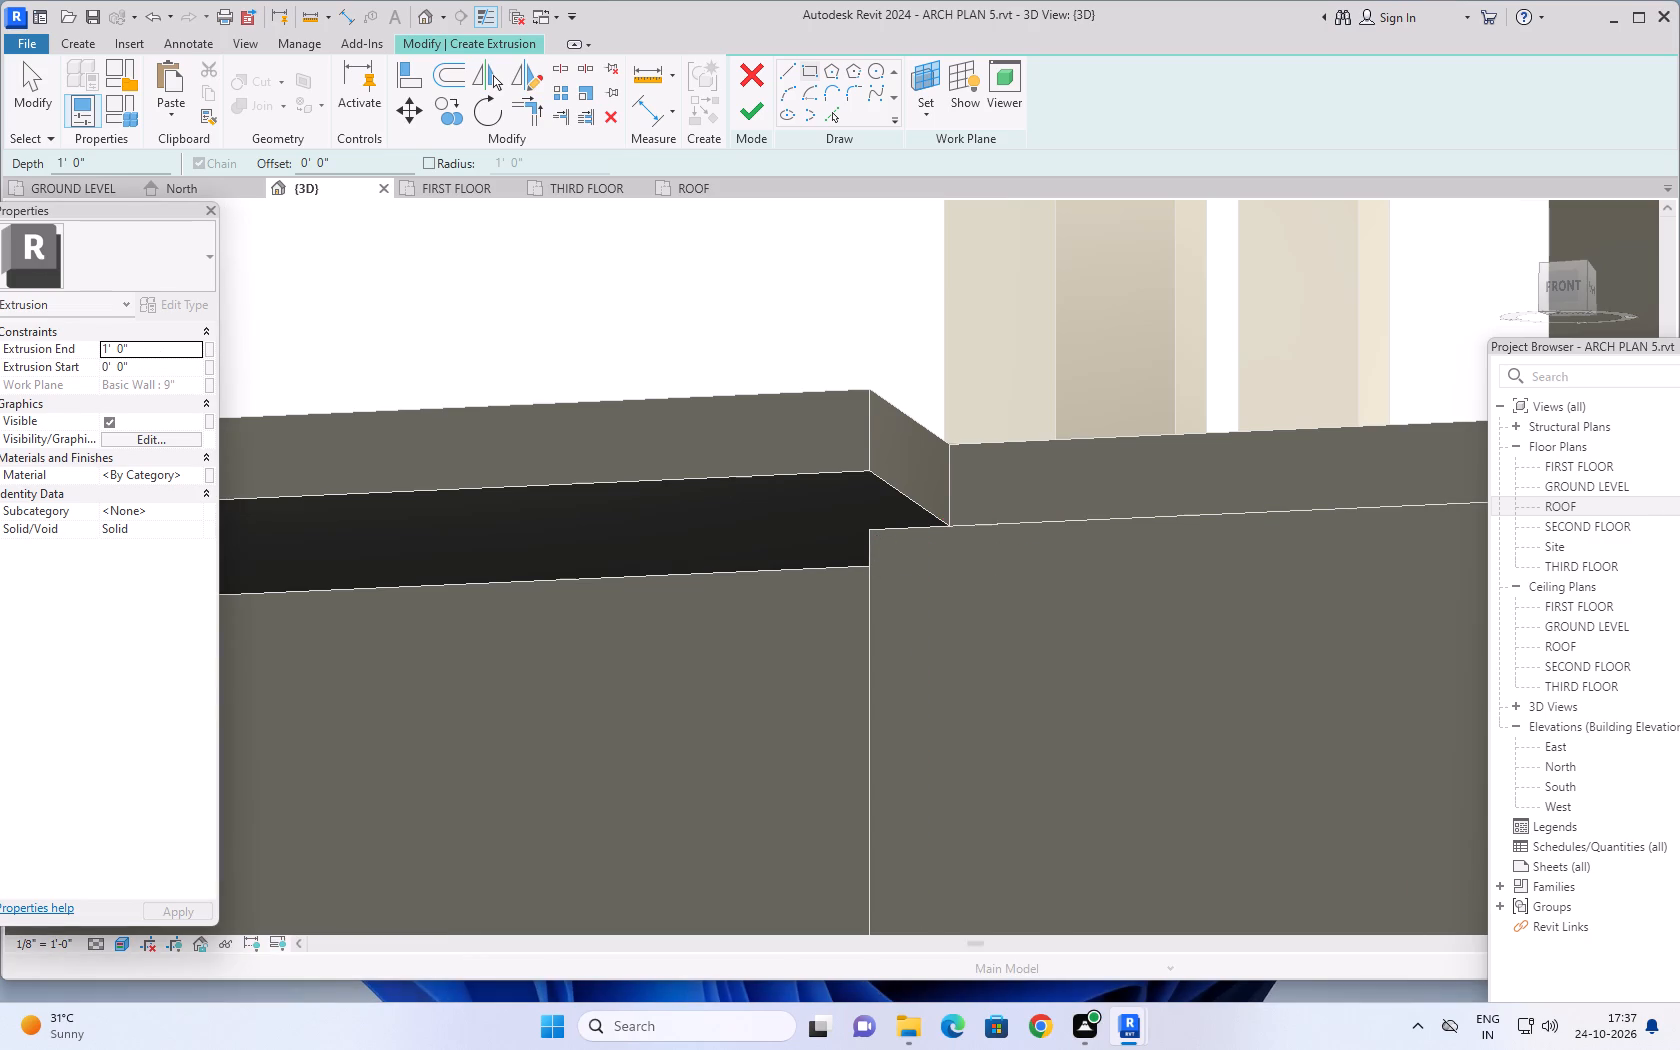
{"action": "type", "text": "3'"}
{"action": "key", "text": "Return"}
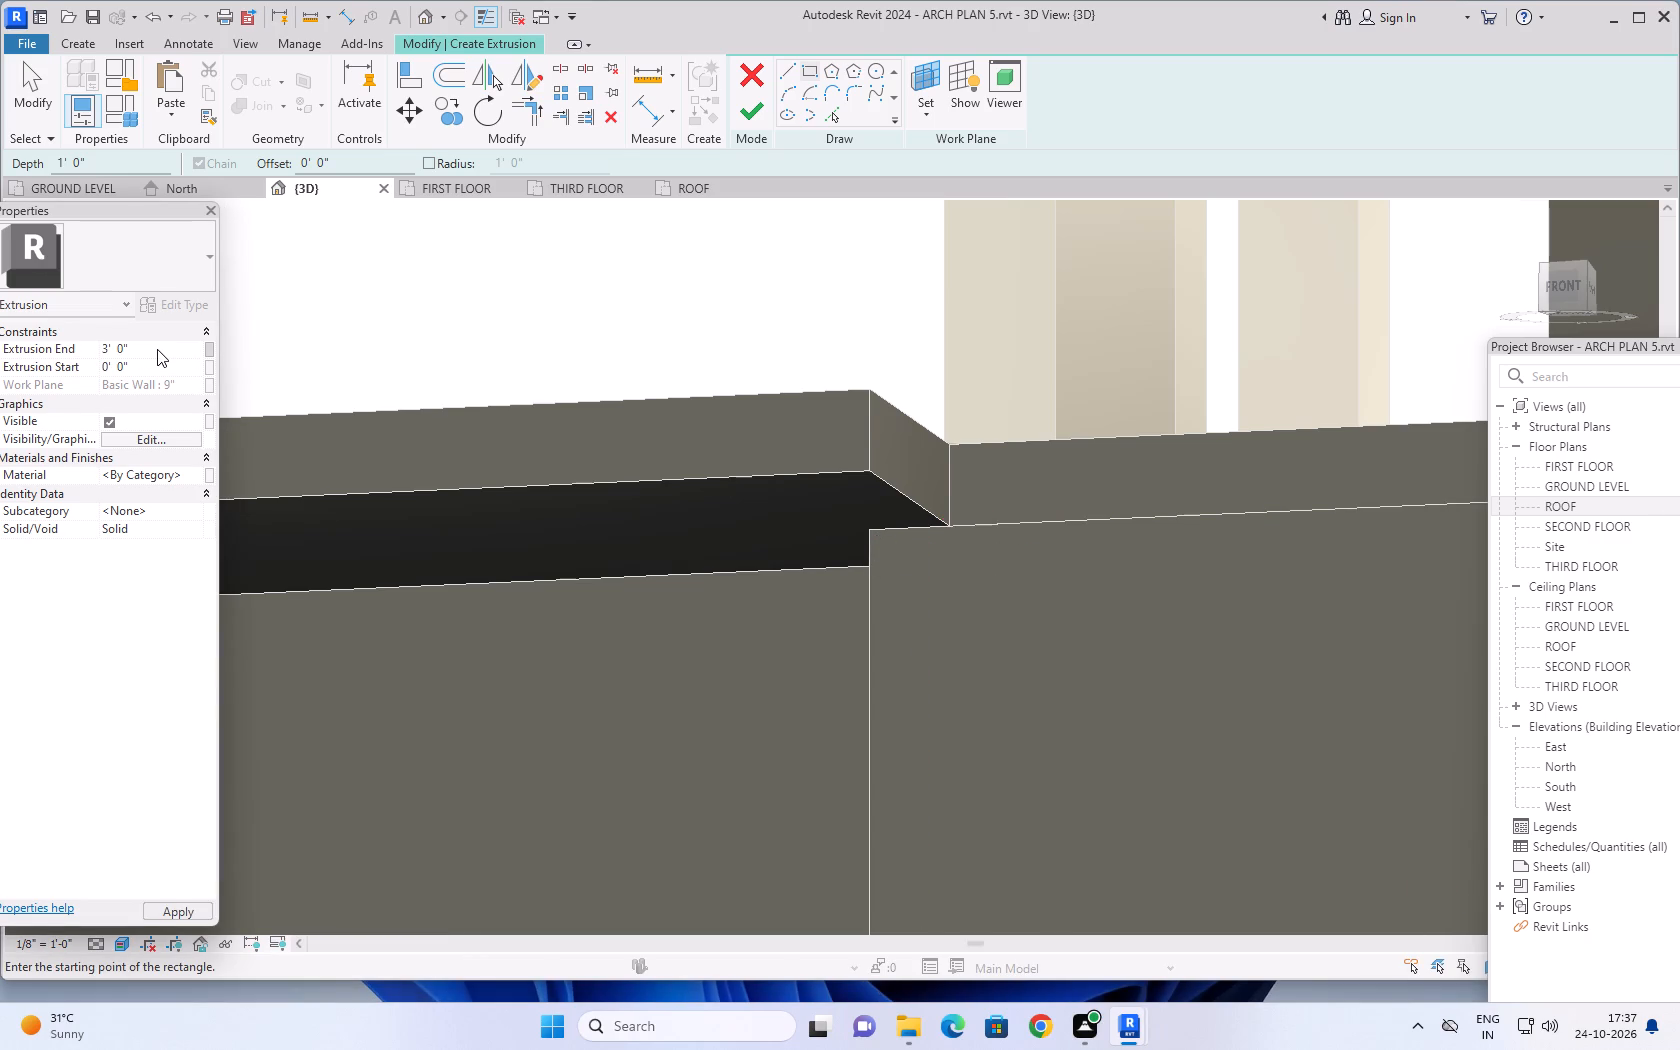
Sketch the profile about 21' tall from the third-floor slab's lower corner beside the balconies to the lowest slab's bottom edge and finish the extrusion.
{"action": "left_click", "coordinate": [950, 528]}
{"action": "scroll", "coordinate": [987, 823], "scroll_direction": "down", "scroll_amount": 6}
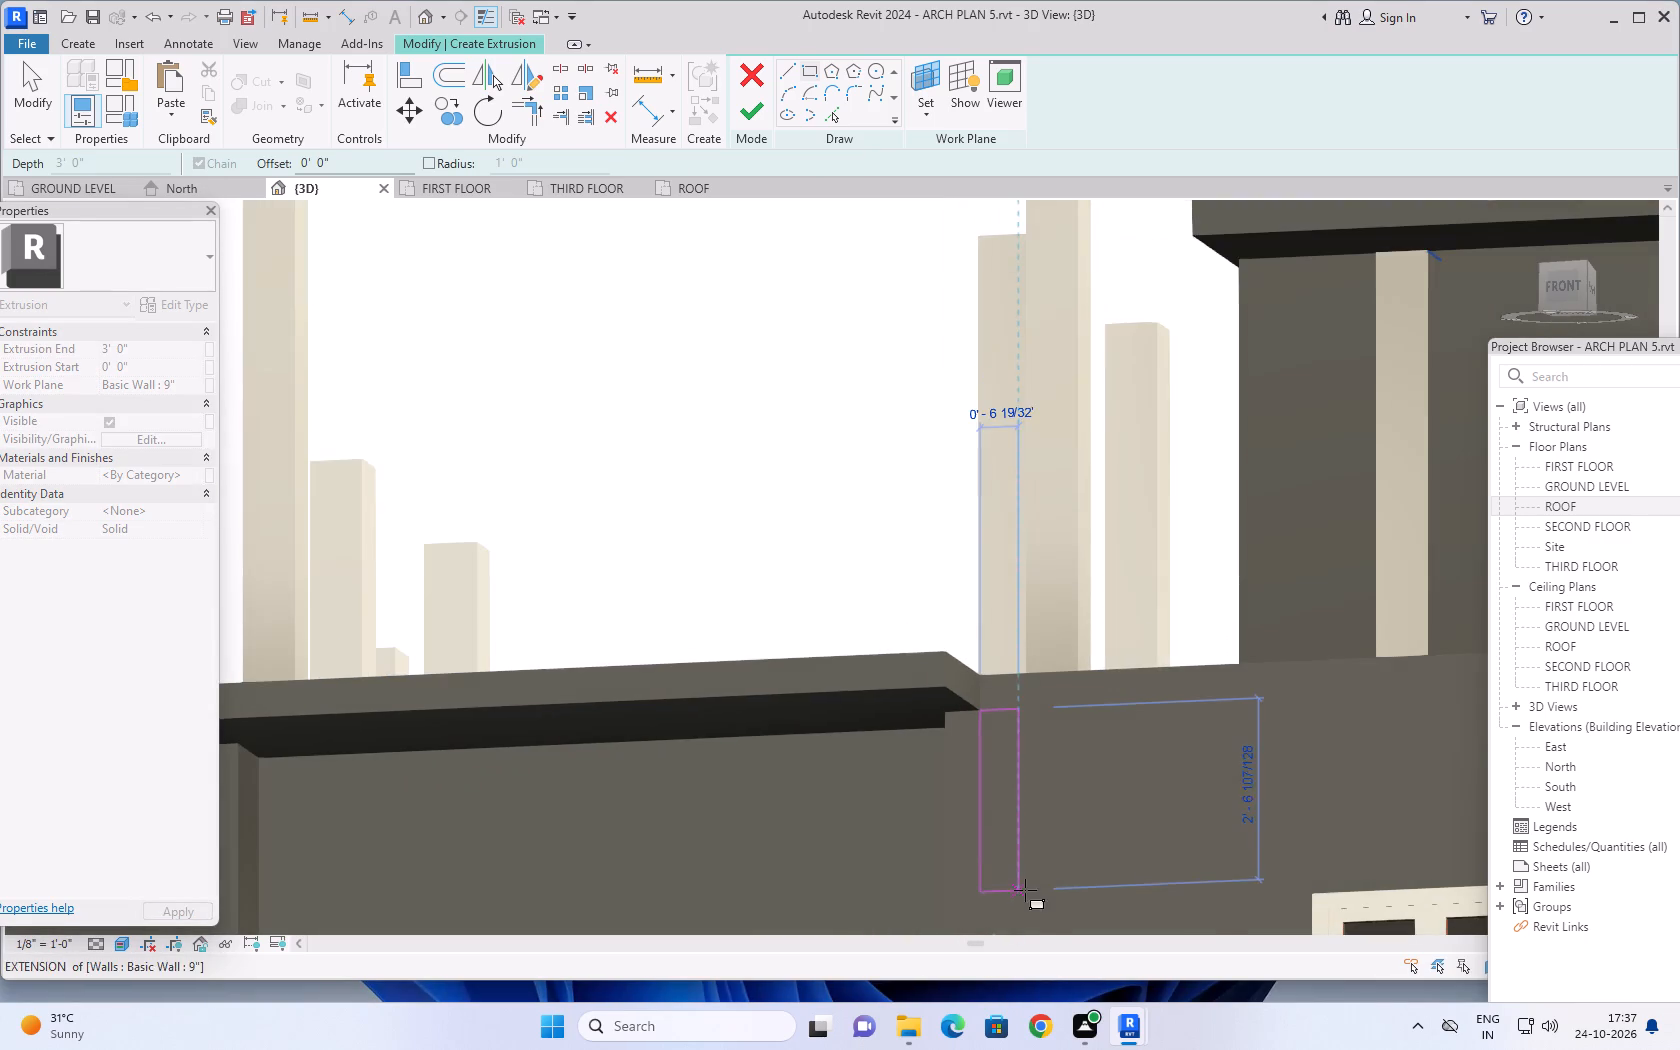
{"action": "scroll", "coordinate": [1026, 900], "scroll_direction": "down", "scroll_amount": 3}
{"action": "middle_click_drag", "start_coordinate": [1038, 916], "coordinate": [1090, 475]}
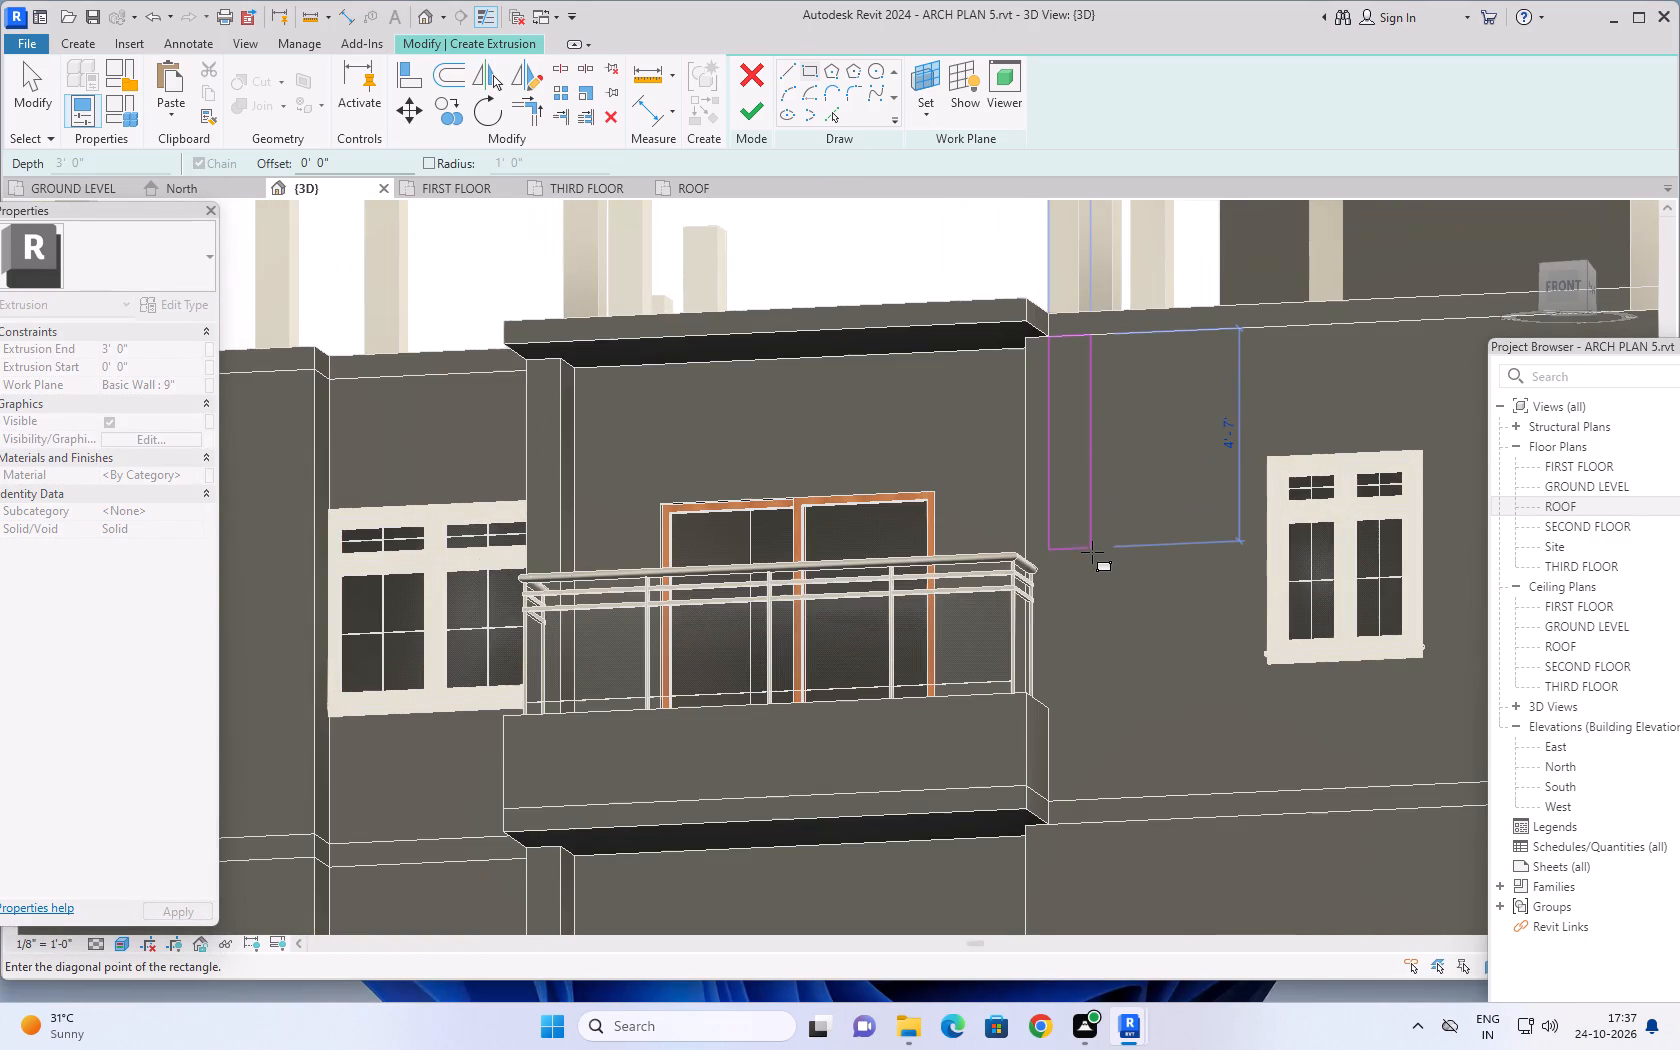
{"action": "middle_click_drag", "start_coordinate": [1092, 555], "coordinate": [1128, 729]}
{"action": "scroll", "coordinate": [1165, 764], "scroll_direction": "down", "scroll_amount": 2}
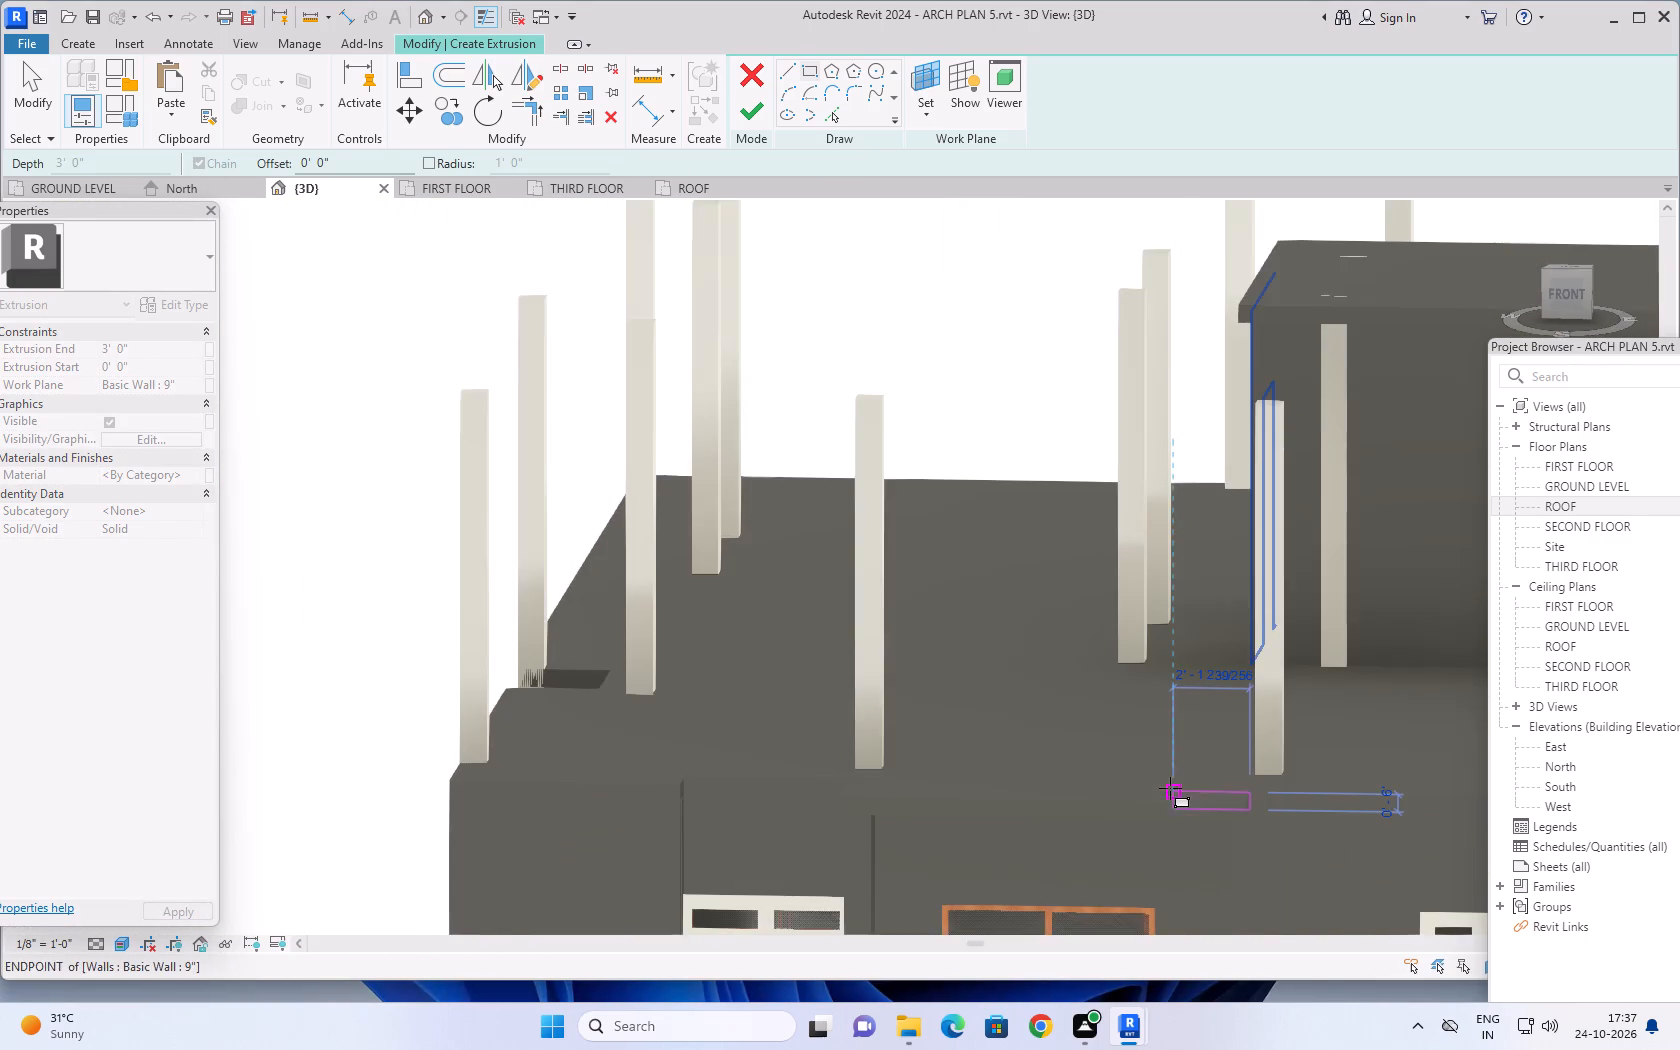
{"action": "middle_click_drag", "start_coordinate": [1168, 787], "coordinate": [1148, 321]}
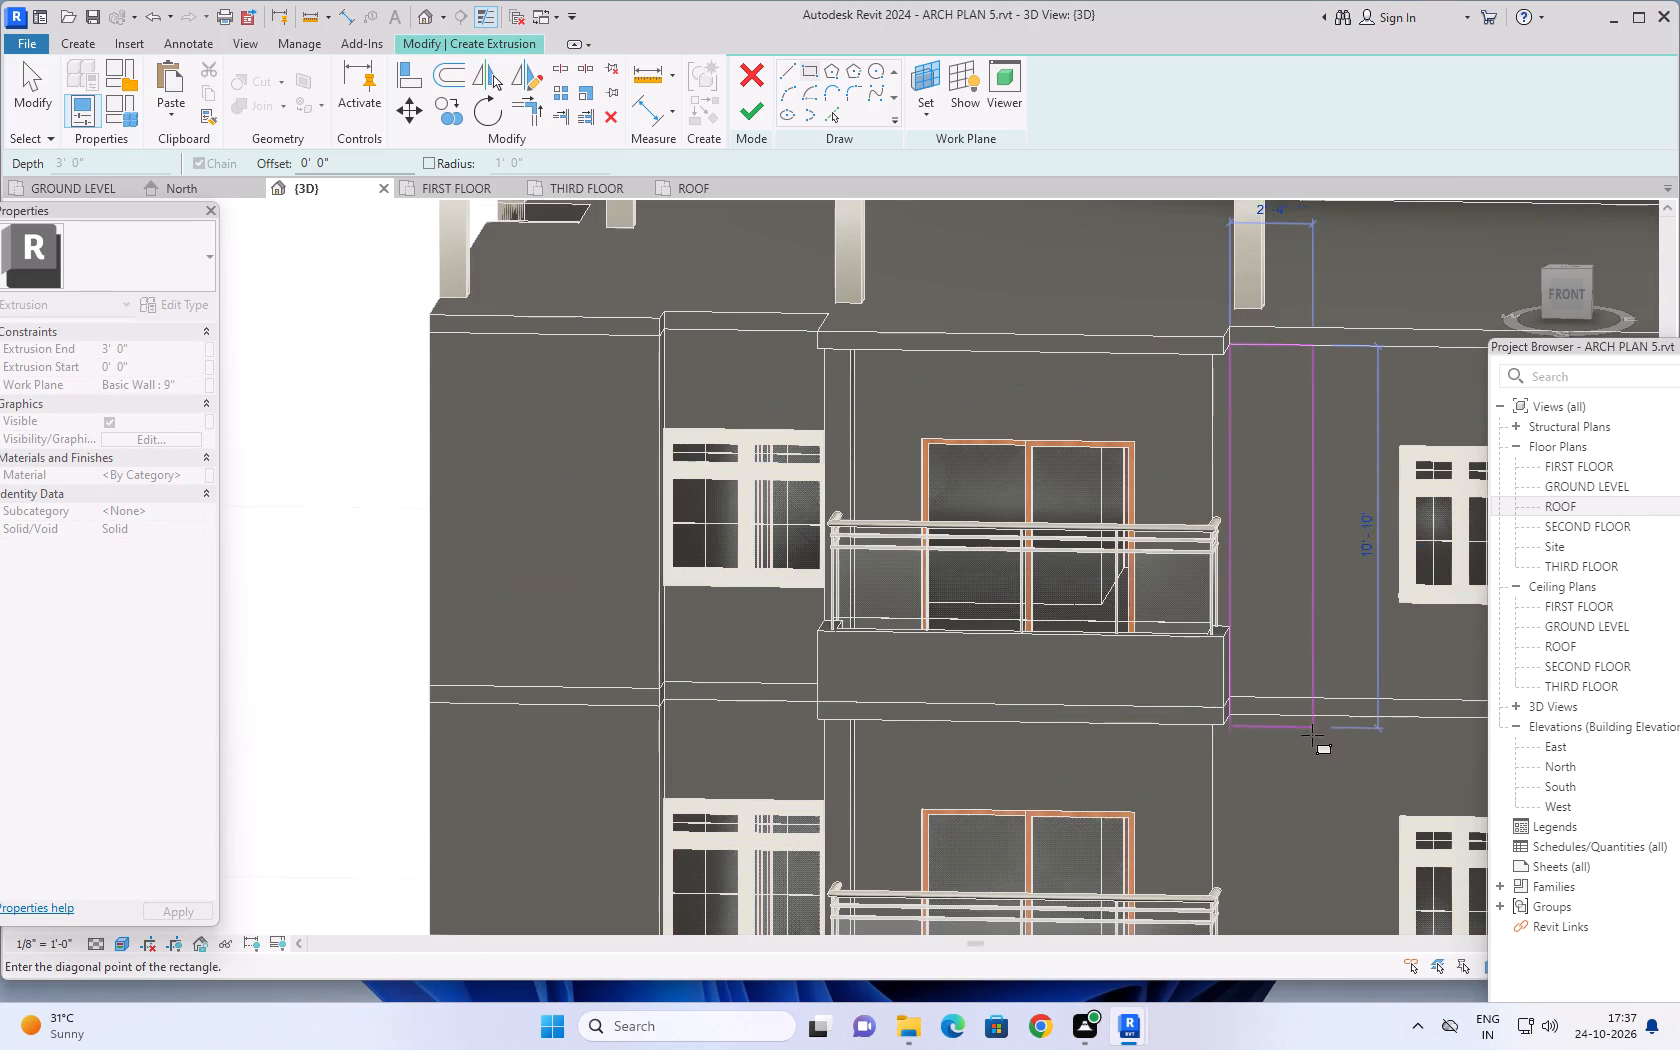
{"action": "middle_click_drag", "start_coordinate": [1280, 840], "coordinate": [1256, 436]}
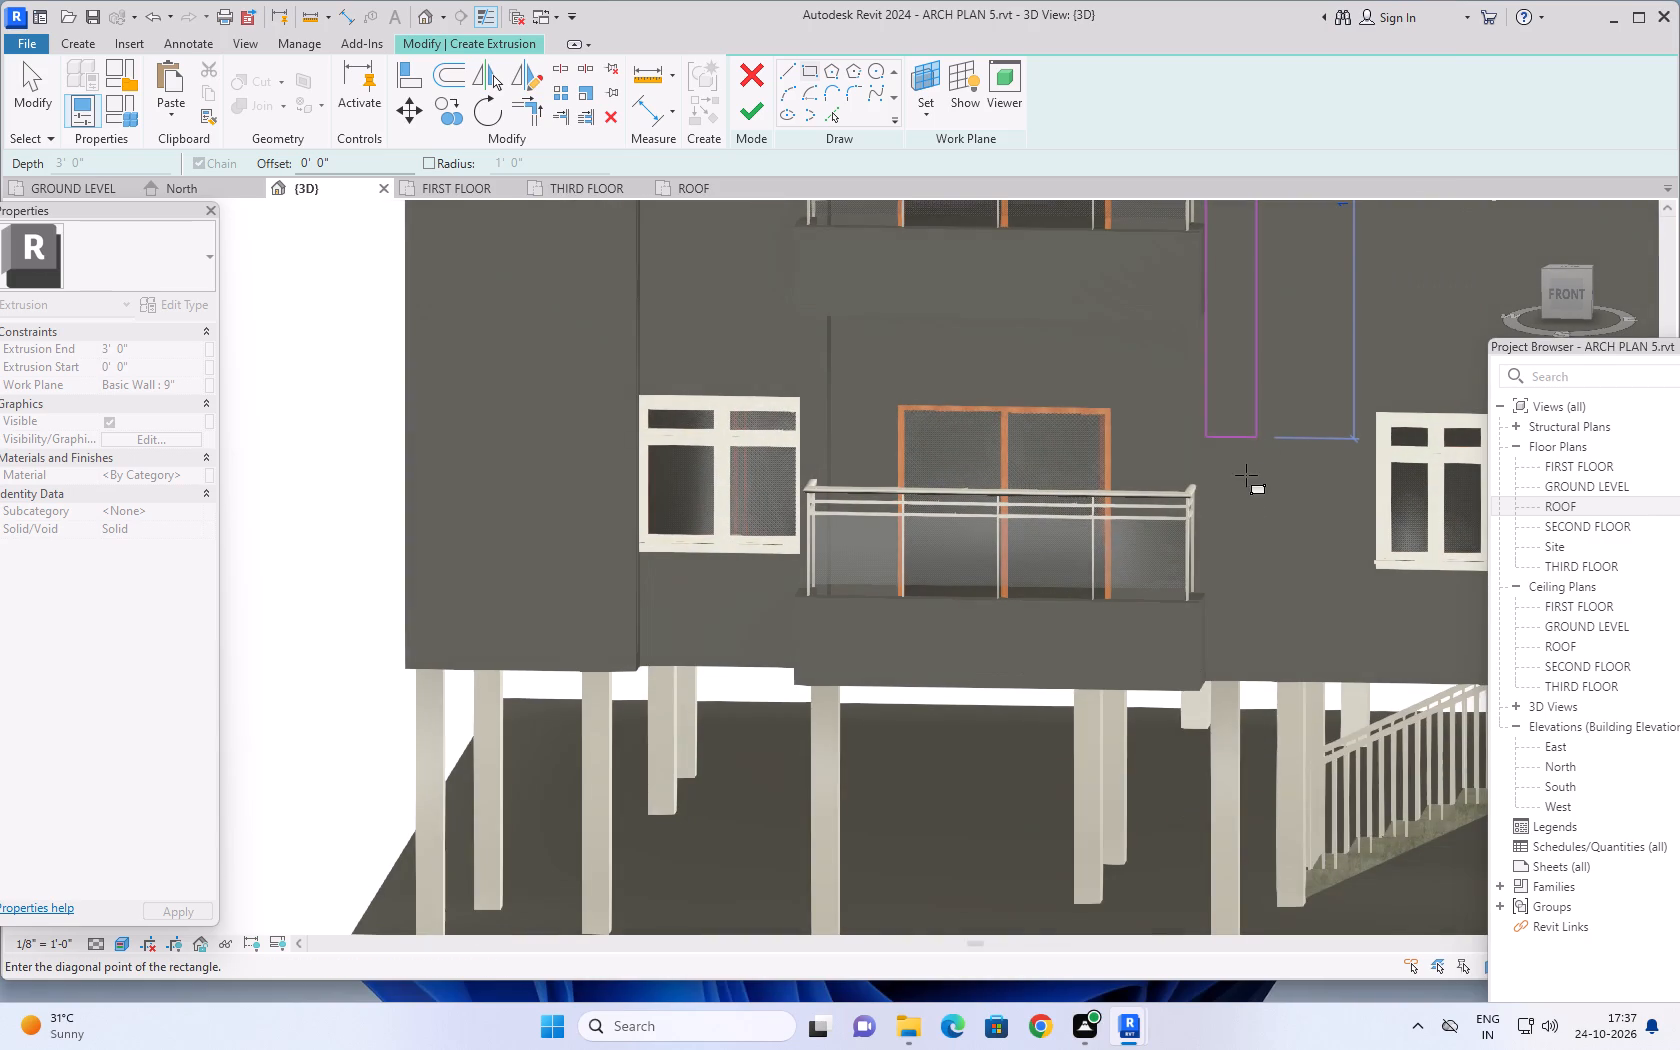
{"action": "scroll", "coordinate": [1233, 678], "scroll_direction": "up", "scroll_amount": 3}
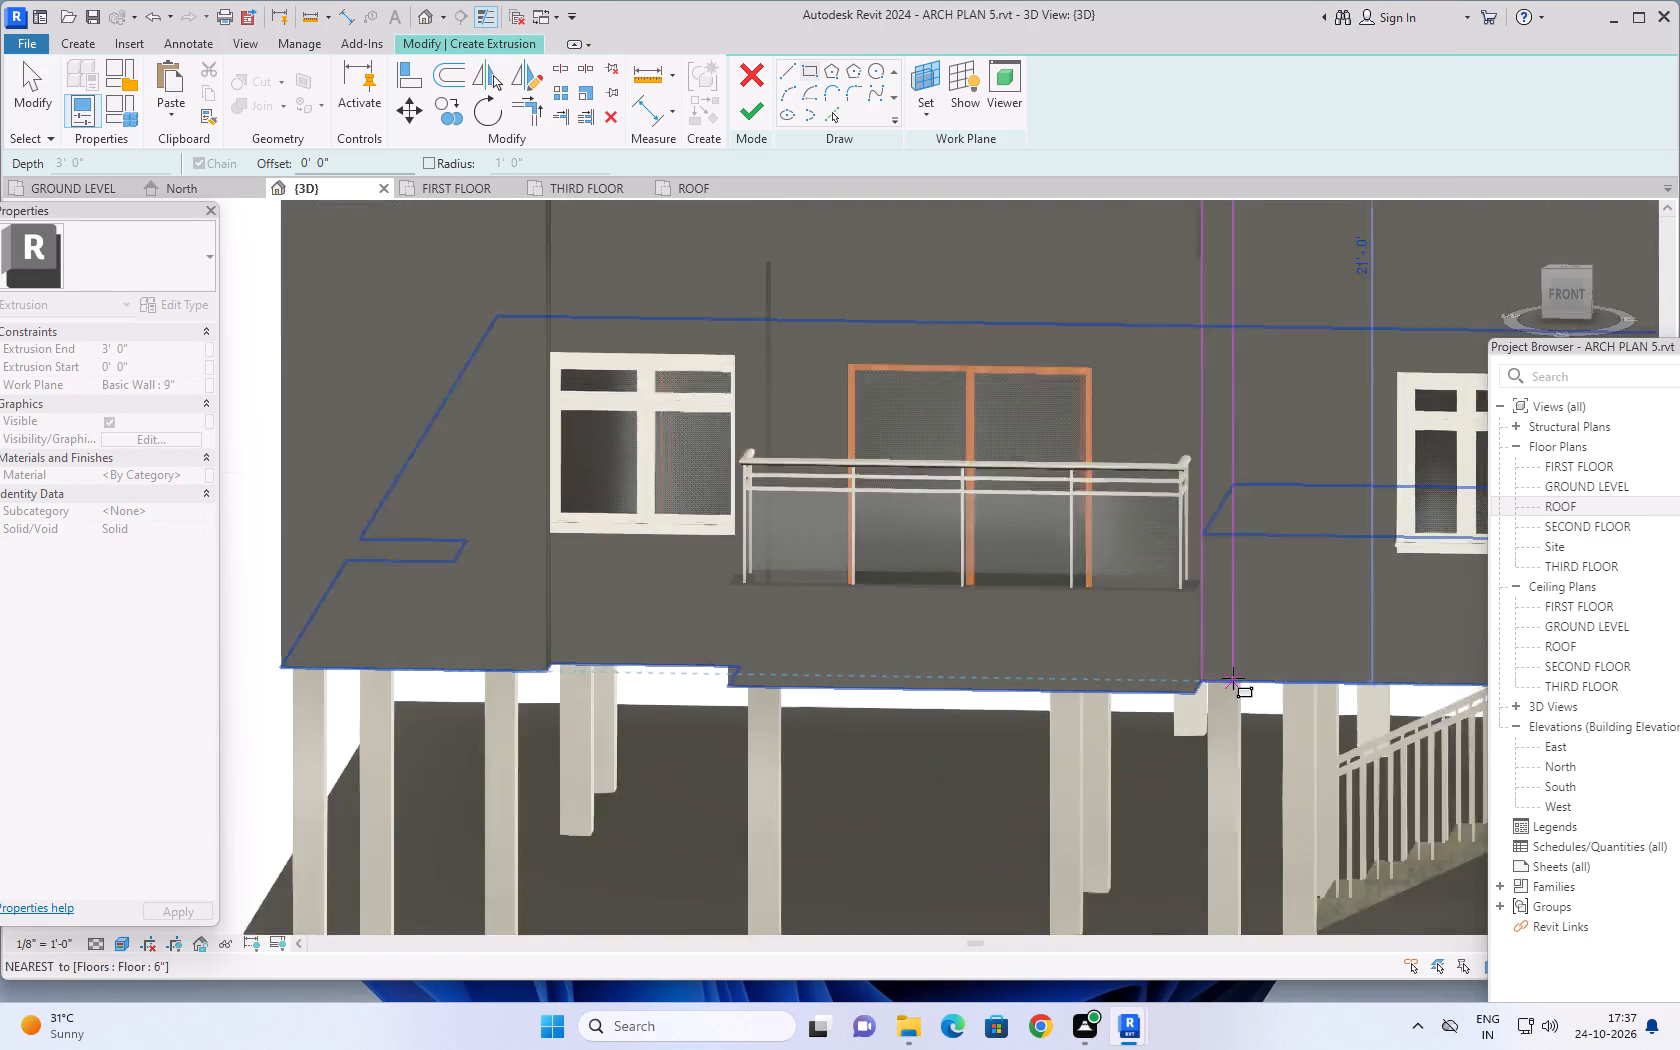
{"action": "scroll", "coordinate": [1233, 678], "scroll_direction": "up", "scroll_amount": 6}
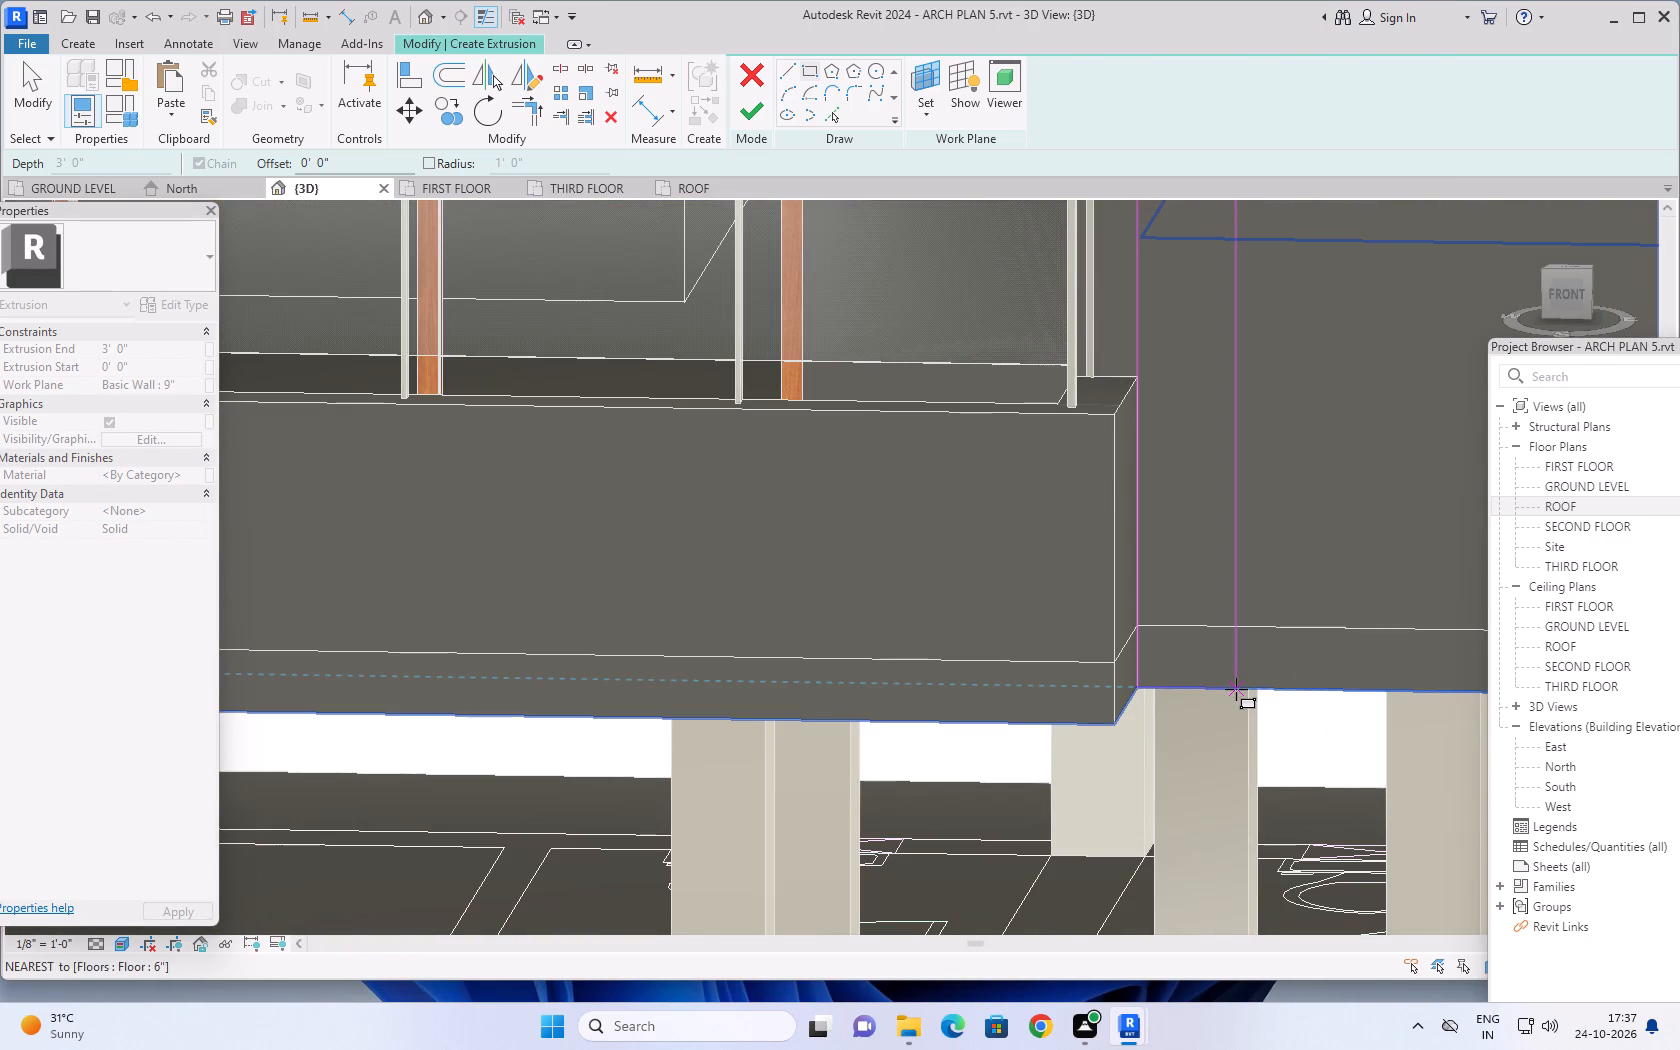
{"action": "left_click", "coordinate": [1236, 689]}
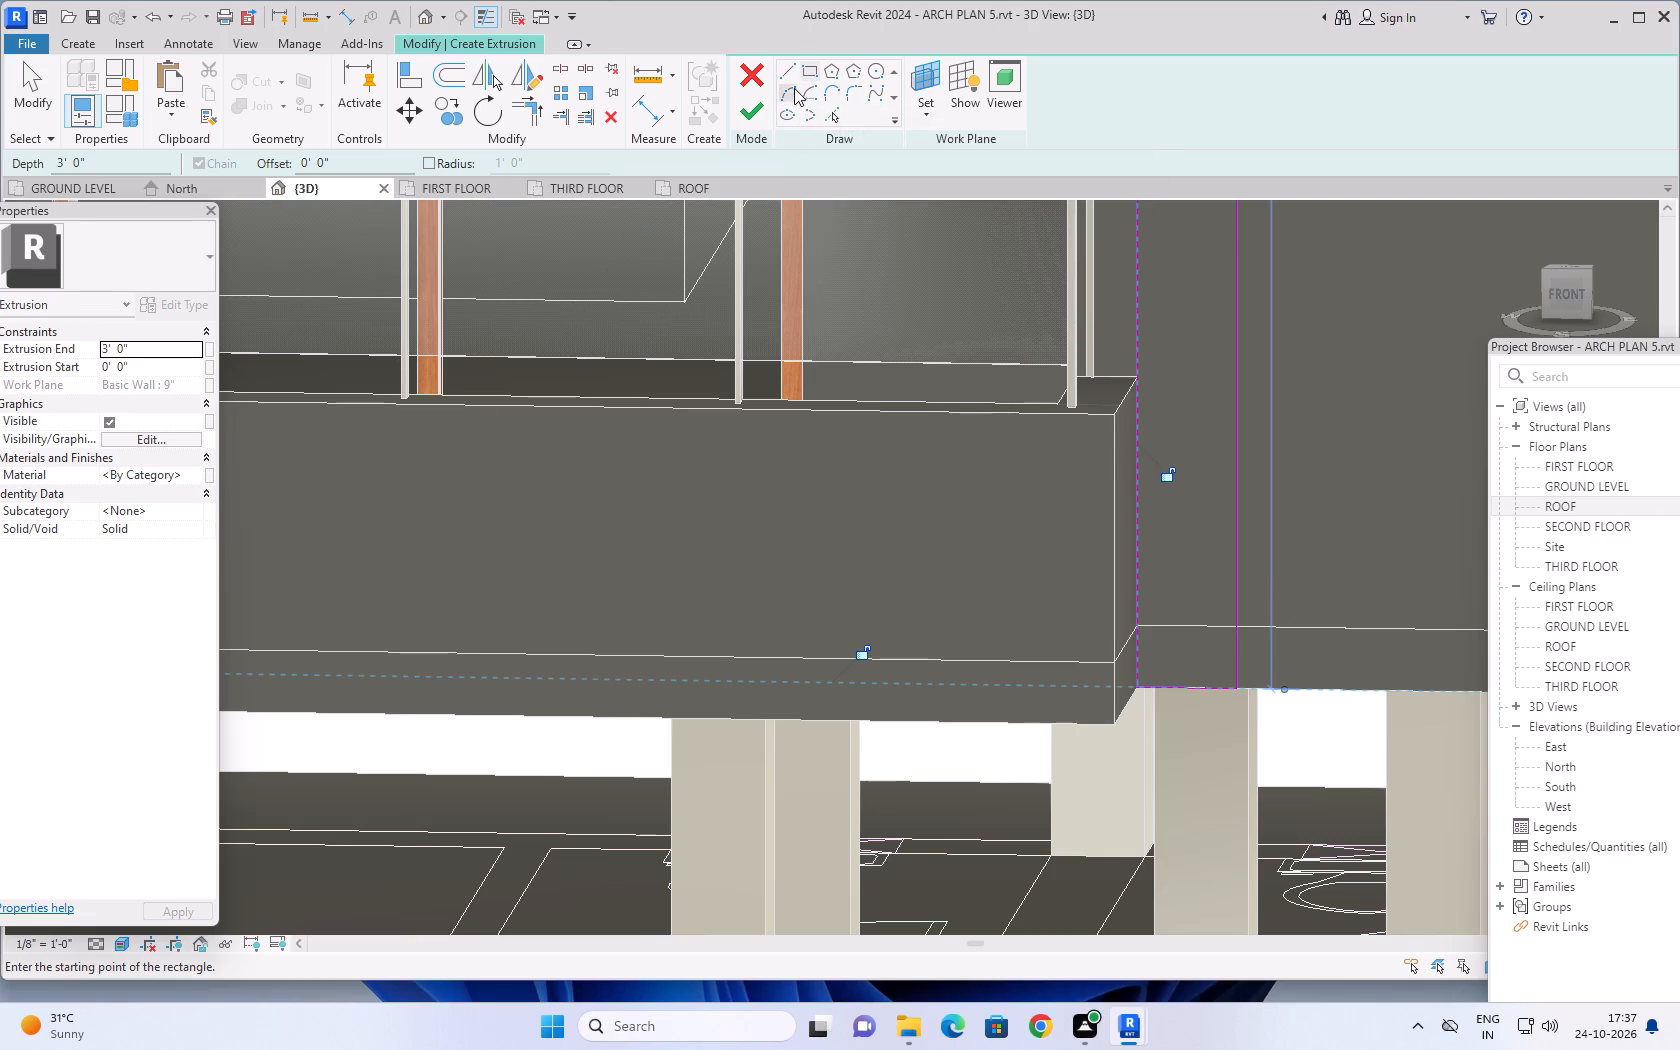
{"action": "left_click", "coordinate": [752, 114]}
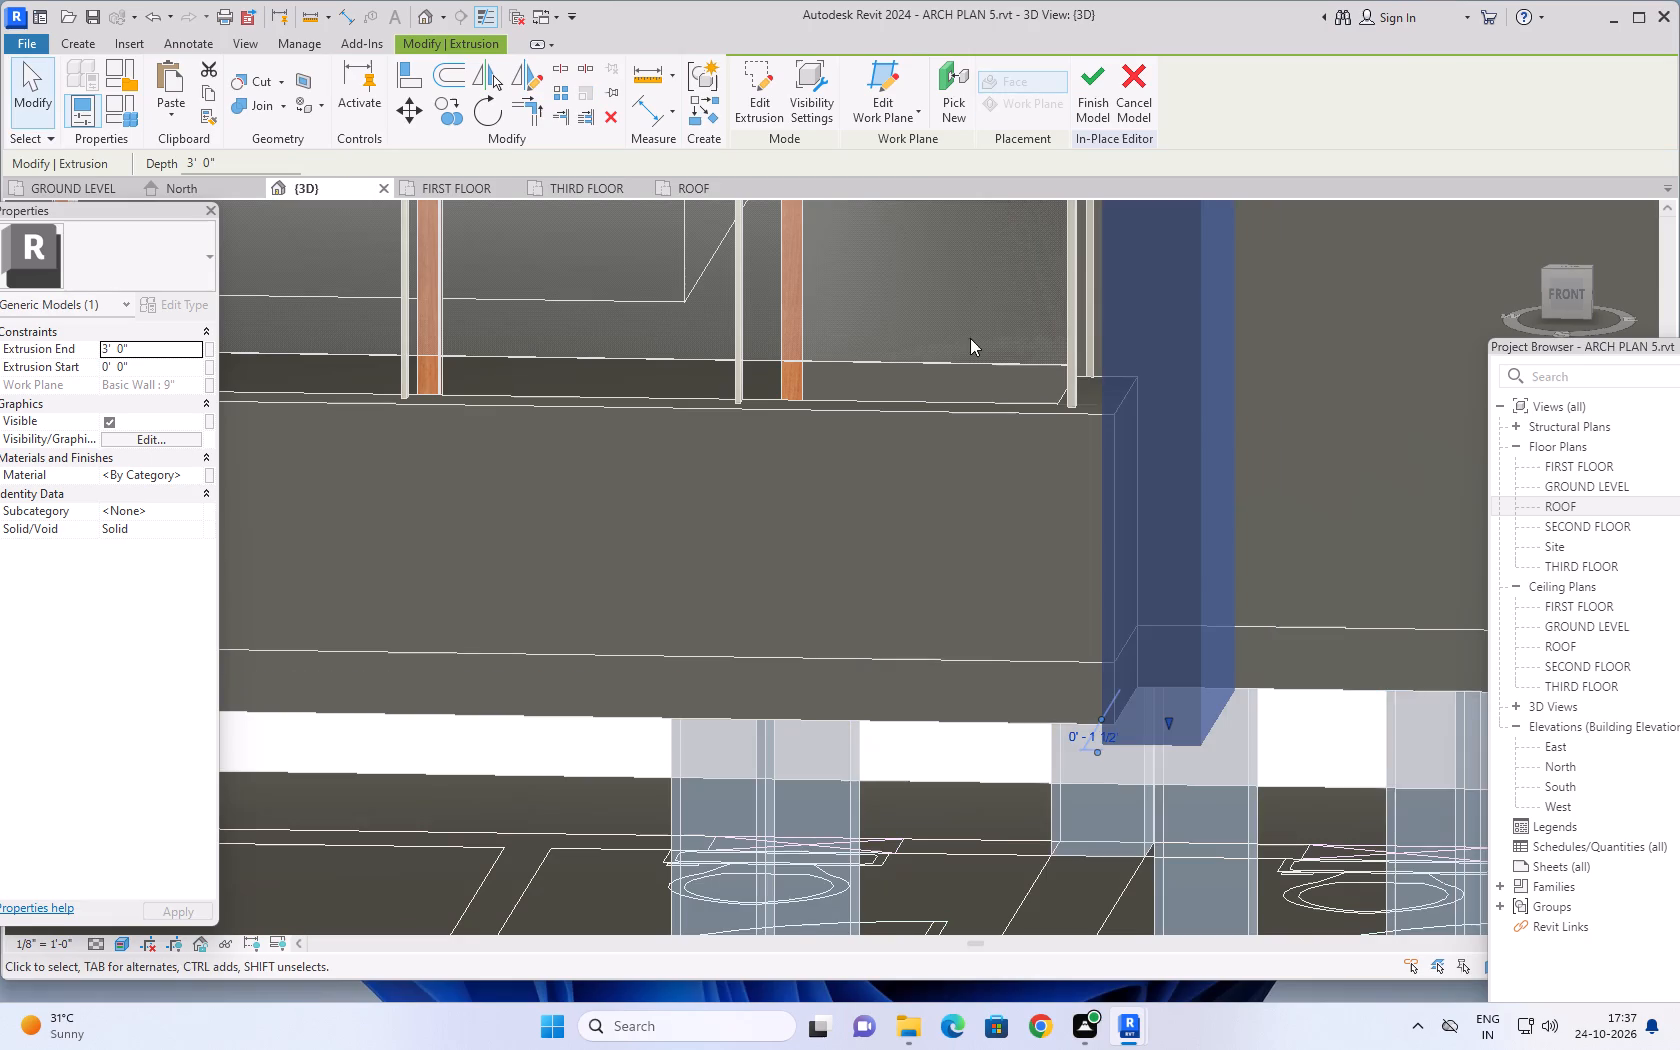
Examine the new vertical extrusion beside the front balconies in 3D from both sides, straight on and above.
{"action": "scroll", "coordinate": [977, 379], "scroll_direction": "down", "scroll_amount": 3}
{"action": "scroll", "coordinate": [1005, 470], "scroll_direction": "down", "scroll_amount": 5}
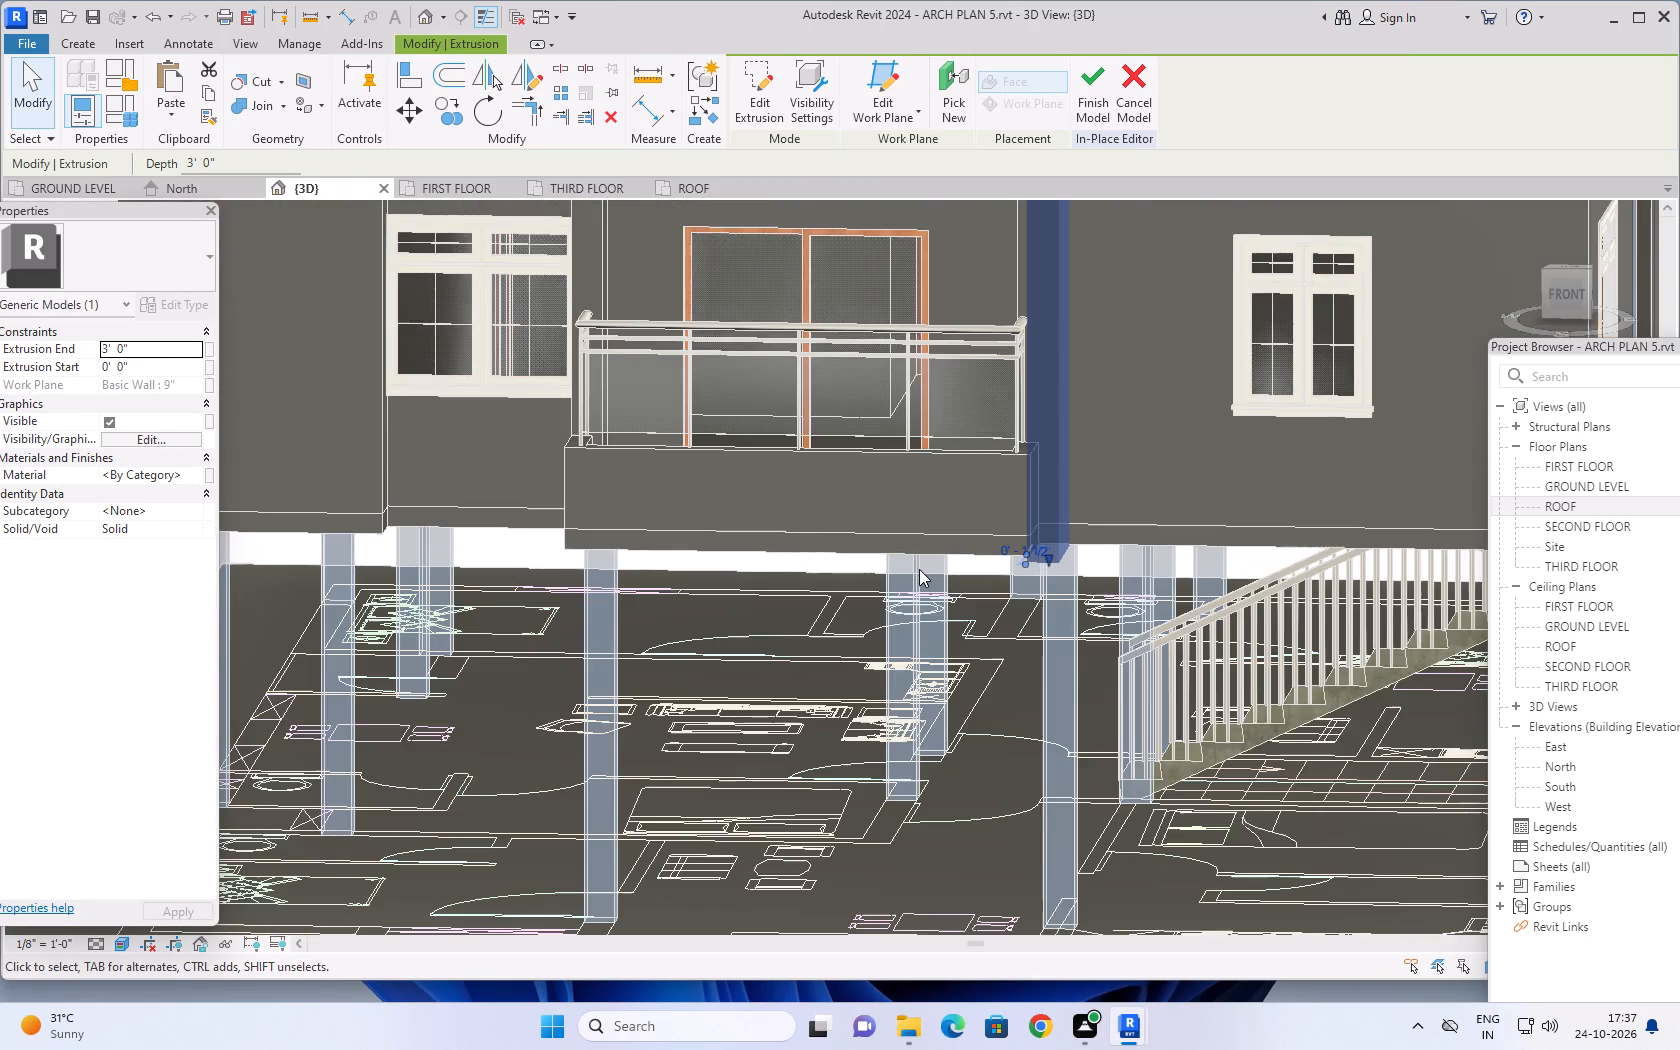
{"action": "middle_click_drag", "start_coordinate": [919, 569], "coordinate": [1203, 588], "text": "shift"}
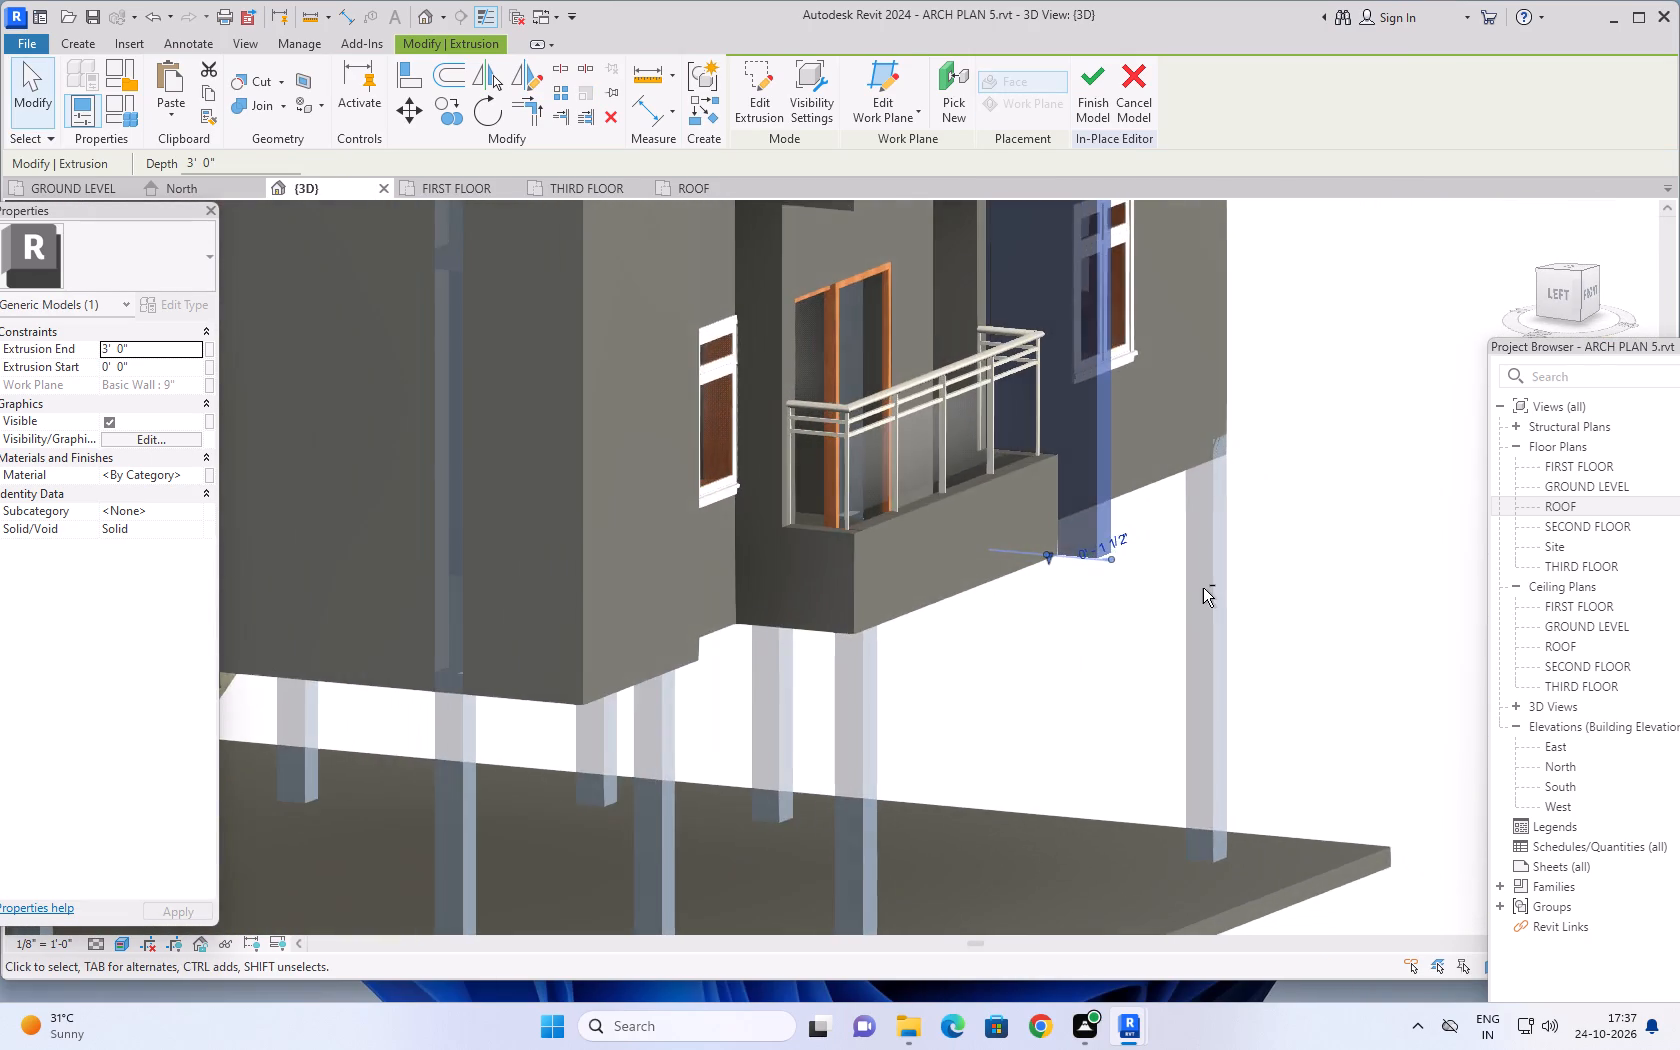
{"action": "scroll", "coordinate": [1203, 588], "scroll_direction": "down", "scroll_amount": 4}
{"action": "middle_click_drag", "start_coordinate": [1362, 386], "coordinate": [1364, 406]}
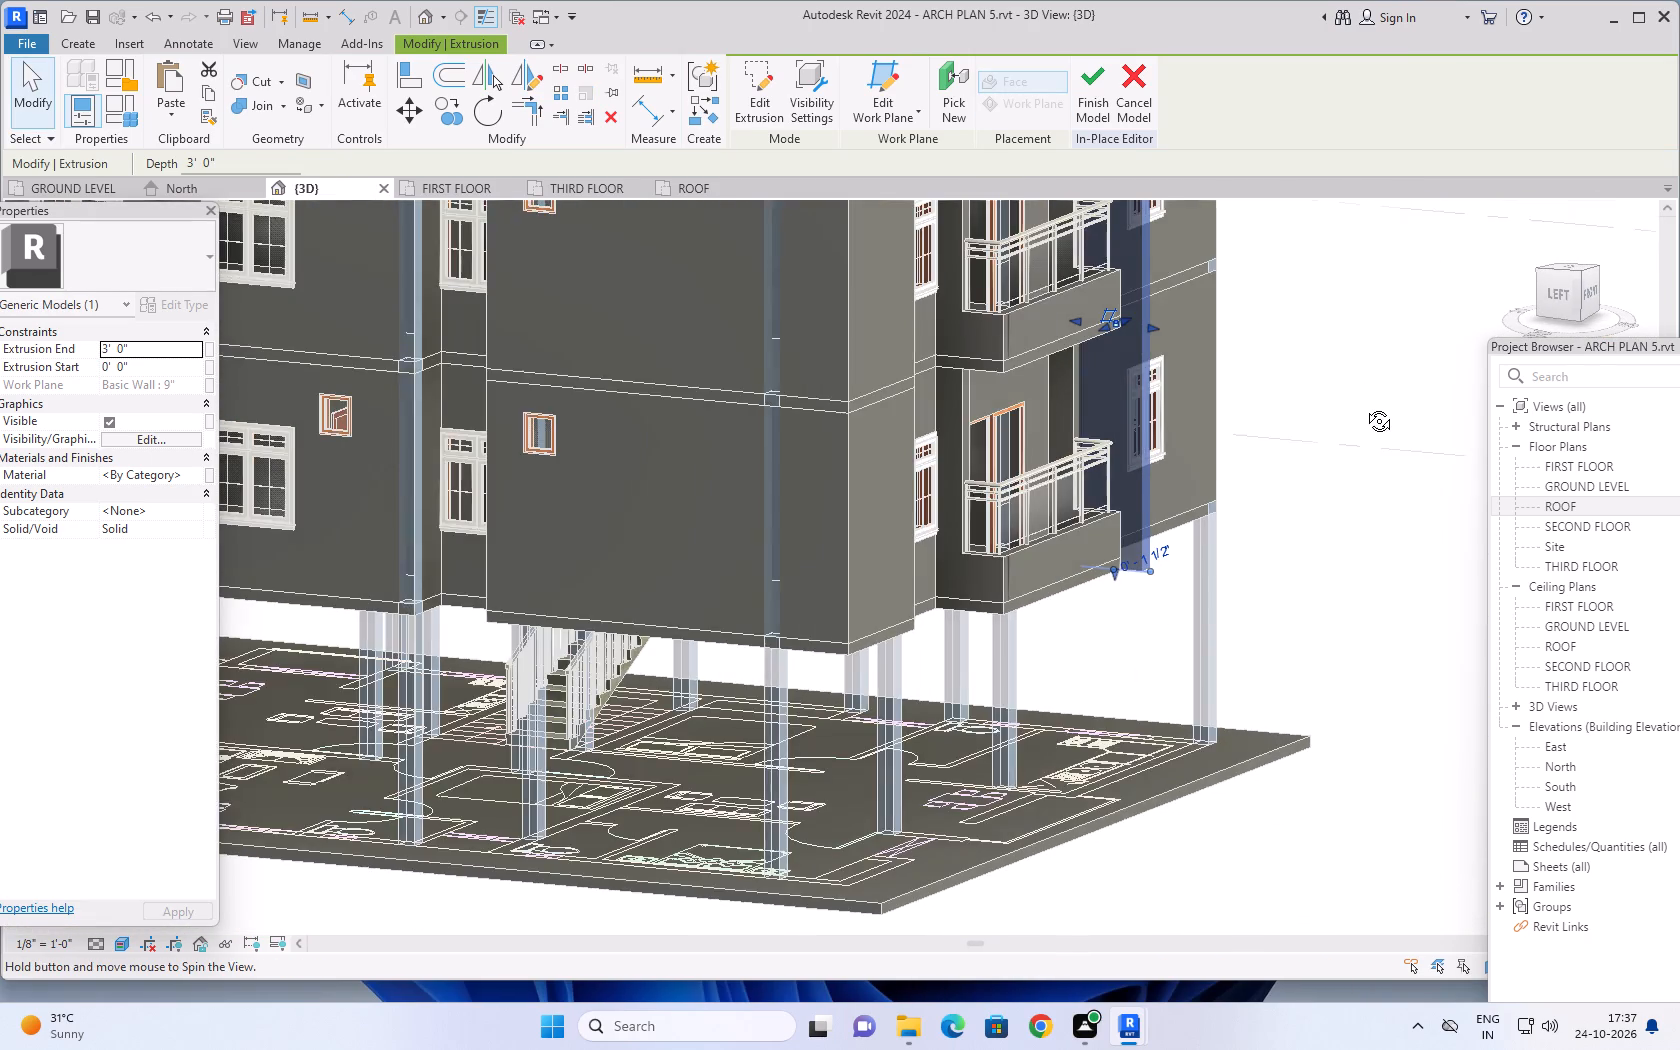
{"action": "middle_click_drag", "start_coordinate": [1364, 406], "coordinate": [1354, 498]}
{"action": "scroll", "coordinate": [1350, 396], "scroll_direction": "down", "scroll_amount": 2}
{"action": "middle_click_drag", "start_coordinate": [1362, 347], "coordinate": [1331, 428]}
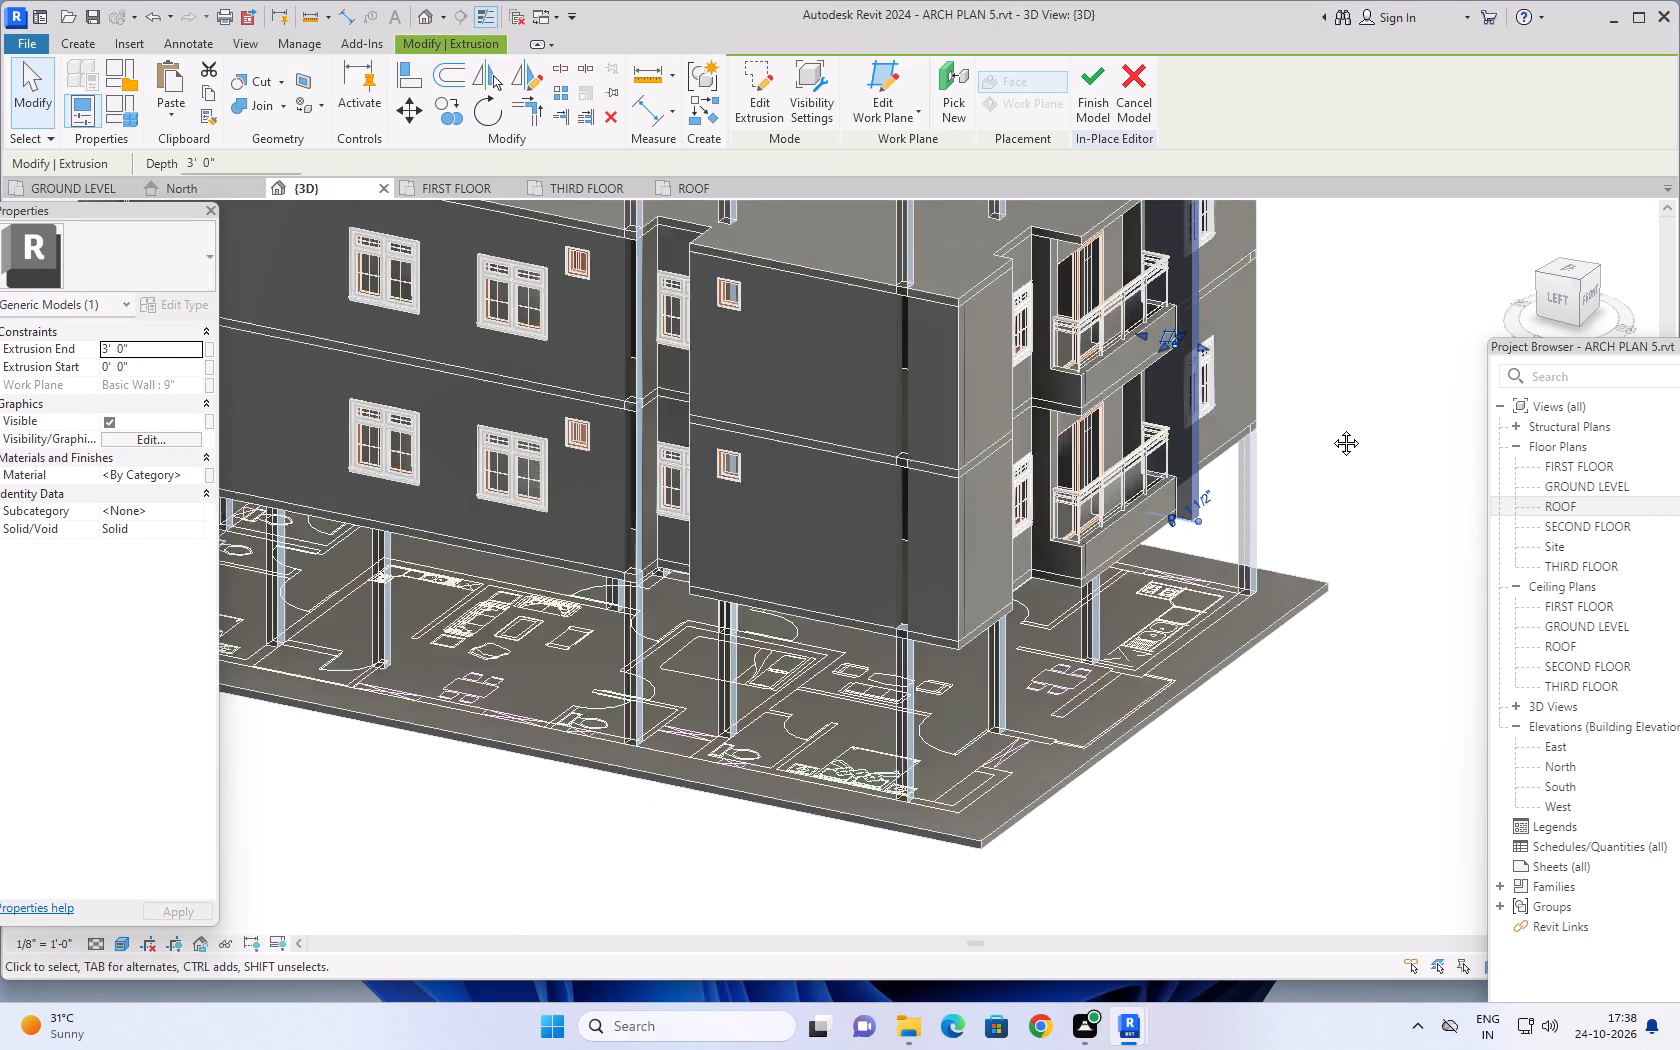
{"action": "middle_click_drag", "start_coordinate": [1331, 428], "coordinate": [1313, 464]}
{"action": "middle_click_drag", "start_coordinate": [1337, 447], "coordinate": [1267, 507], "text": "shift"}
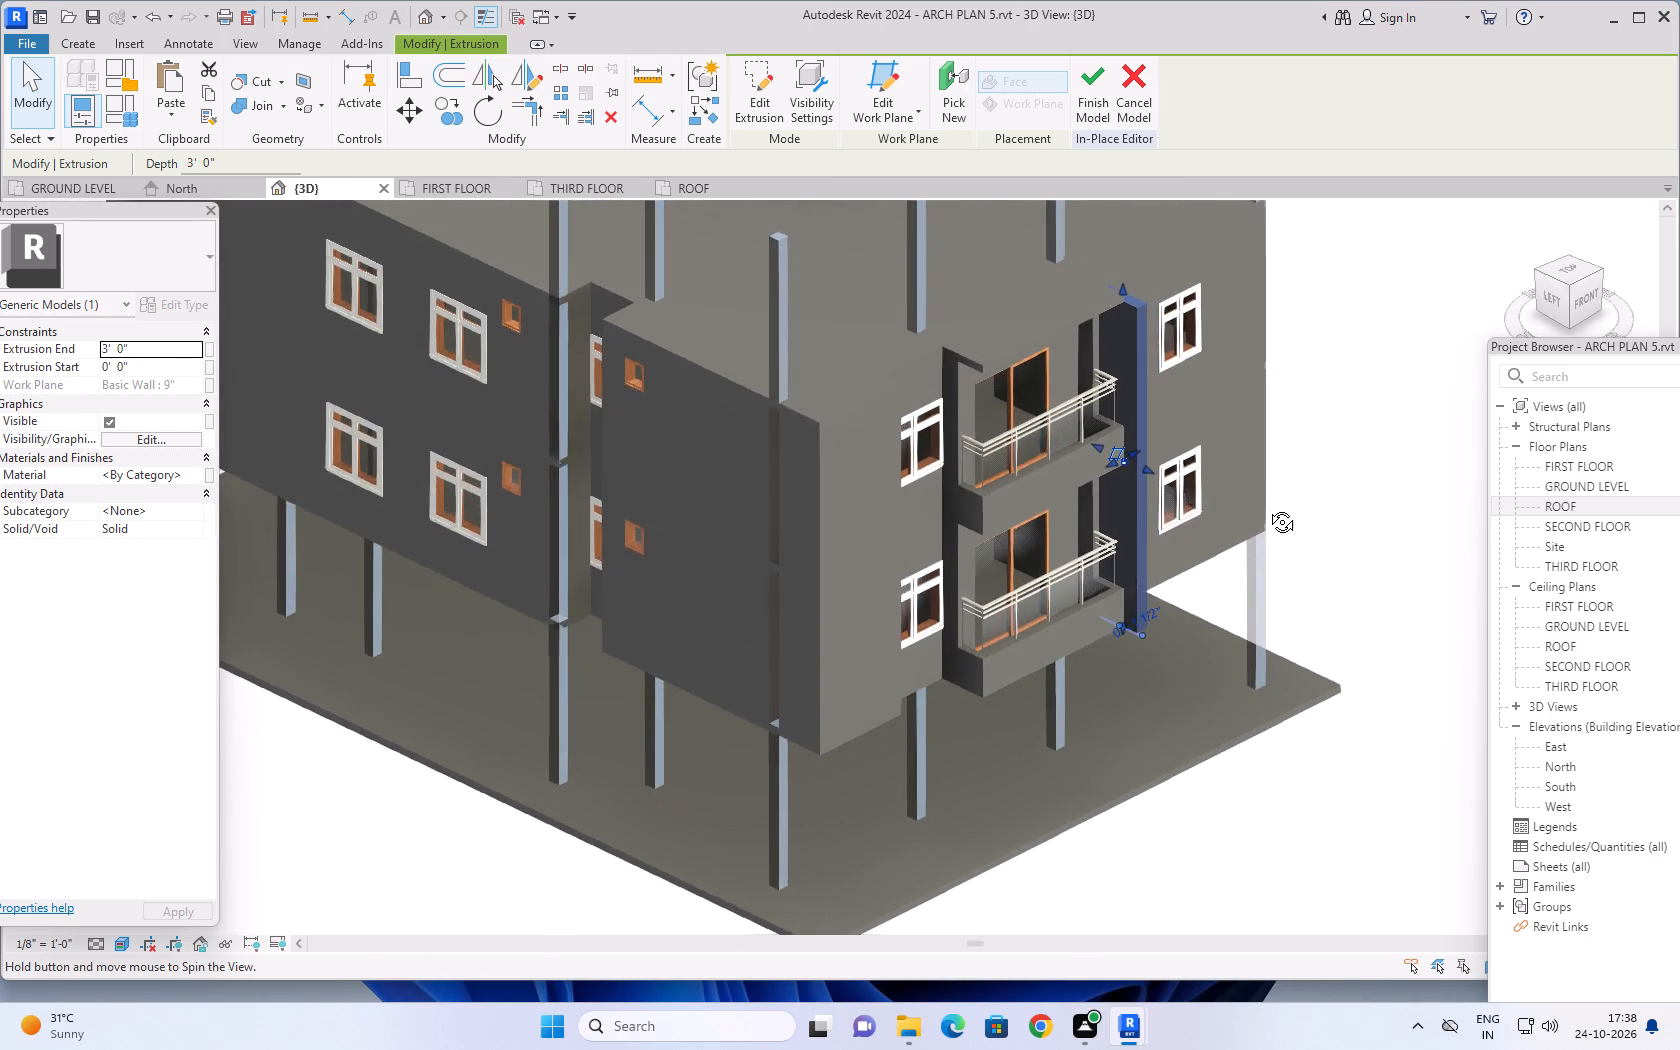
{"action": "middle_click_drag", "start_coordinate": [1267, 507], "coordinate": [1046, 578], "text": "shift"}
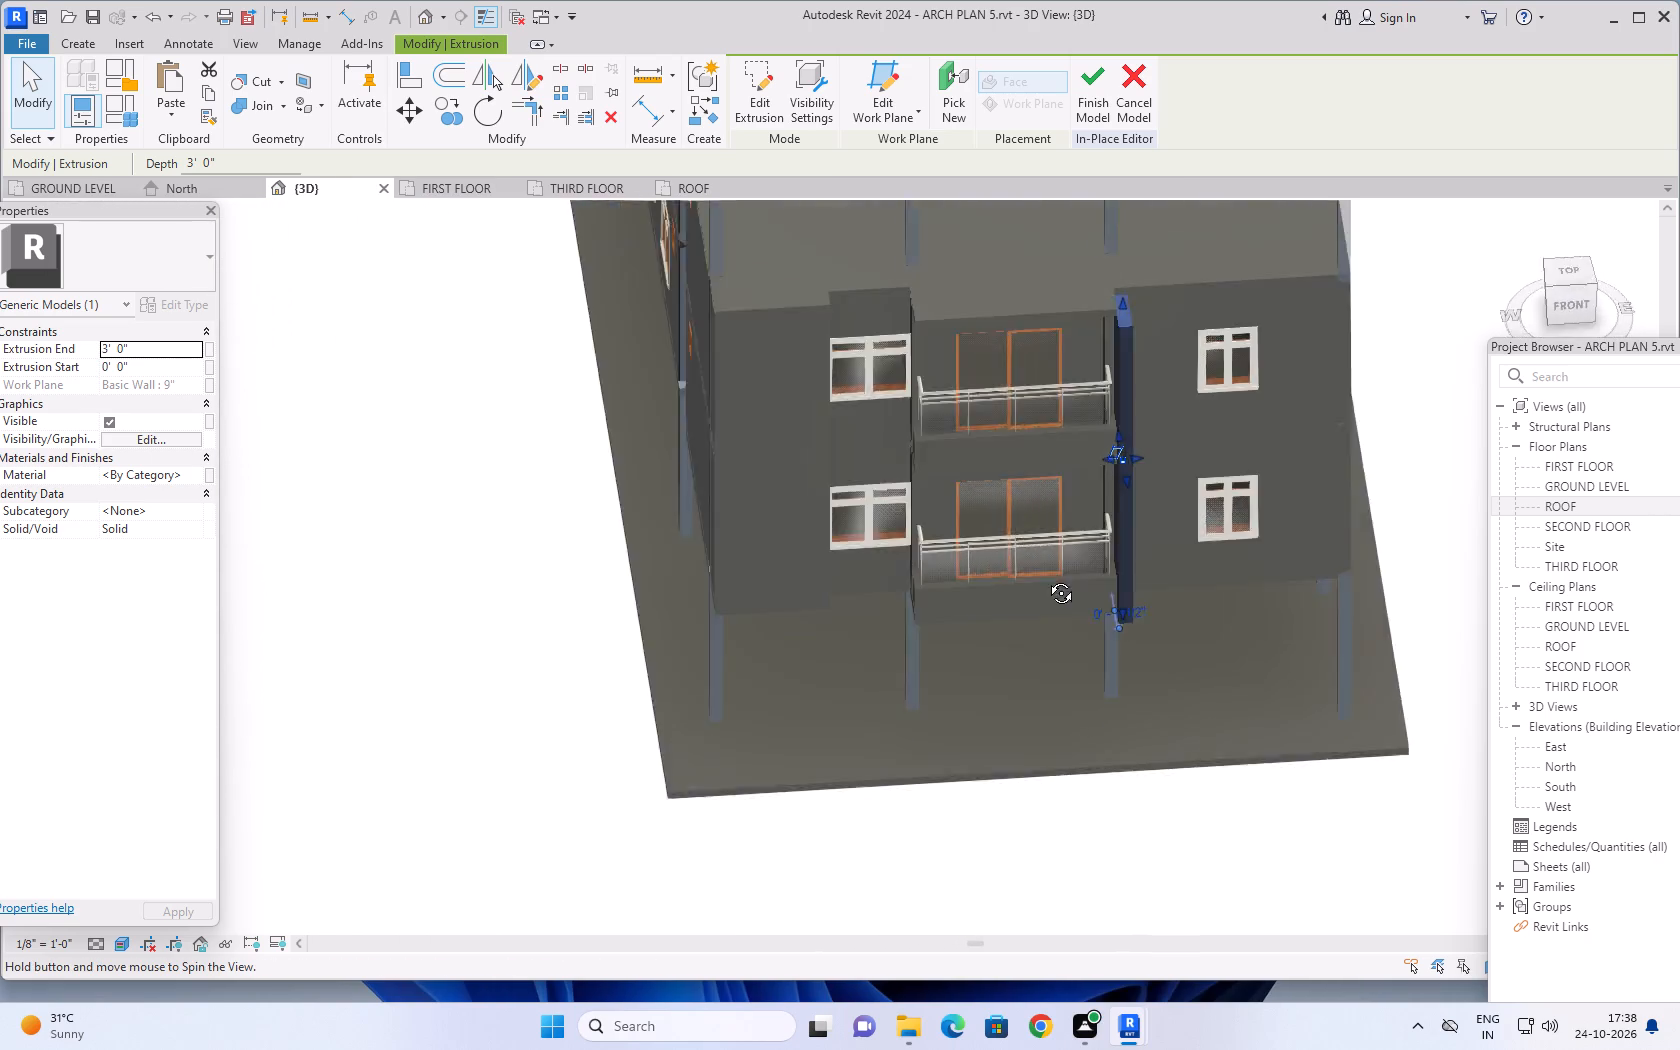
{"action": "middle_click_drag", "start_coordinate": [1046, 578], "coordinate": [984, 560], "text": "shift"}
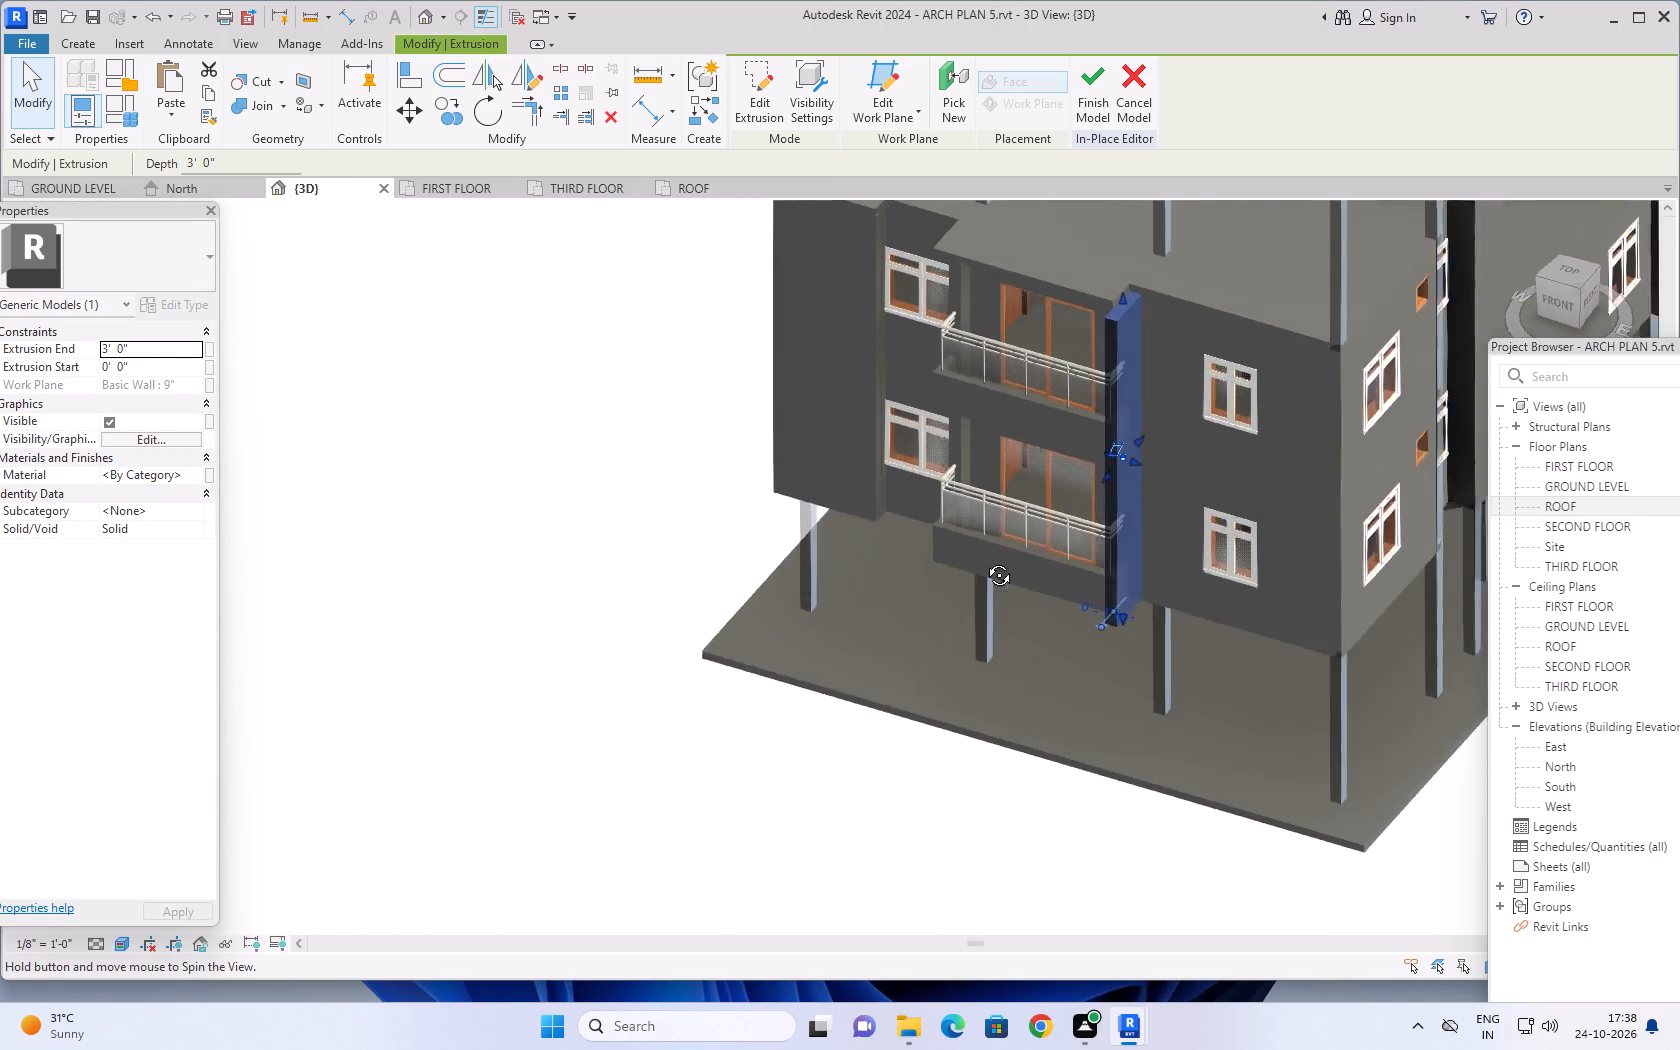
{"action": "middle_click_drag", "start_coordinate": [984, 560], "coordinate": [1053, 491], "text": "shift"}
{"action": "scroll", "coordinate": [1120, 273], "scroll_direction": "up", "scroll_amount": 4}
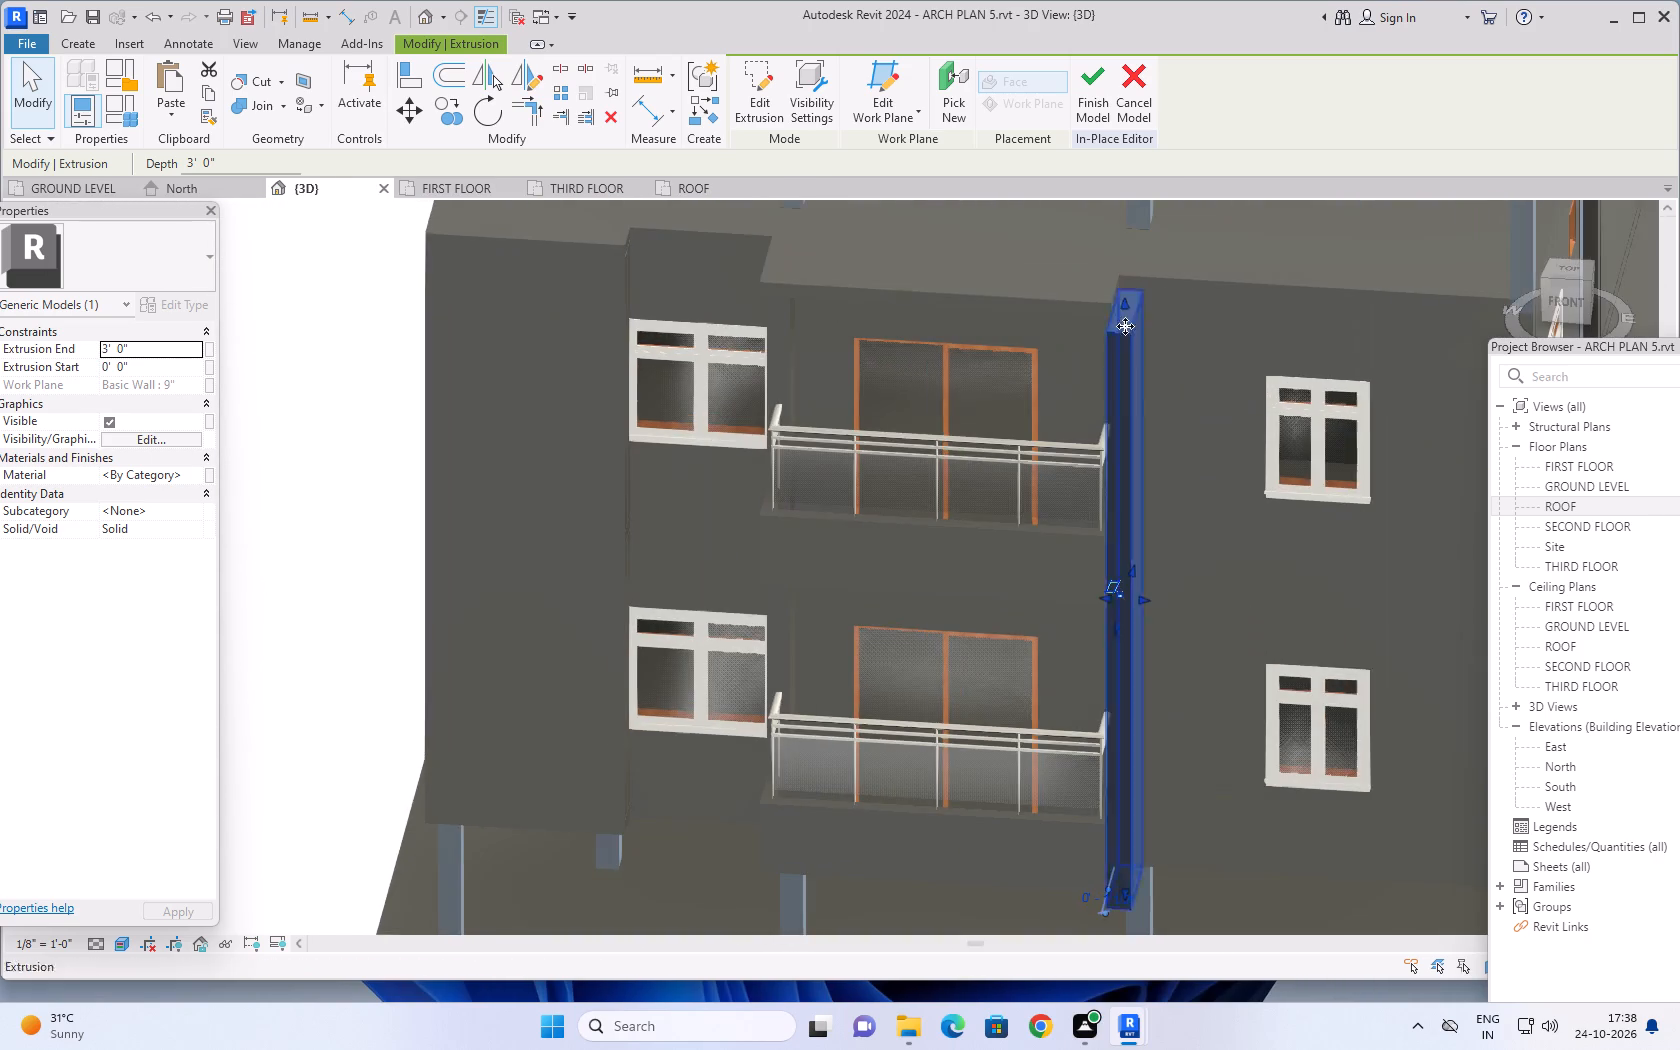
{"action": "scroll", "coordinate": [1125, 326], "scroll_direction": "up", "scroll_amount": 5}
{"action": "middle_click_drag", "start_coordinate": [1123, 340], "coordinate": [1150, 197]}
{"action": "scroll", "coordinate": [1151, 197], "scroll_direction": "up", "scroll_amount": 1}
{"action": "scroll", "coordinate": [1145, 247], "scroll_direction": "down", "scroll_amount": 3}
{"action": "middle_click_drag", "start_coordinate": [1141, 275], "coordinate": [1112, 491]}
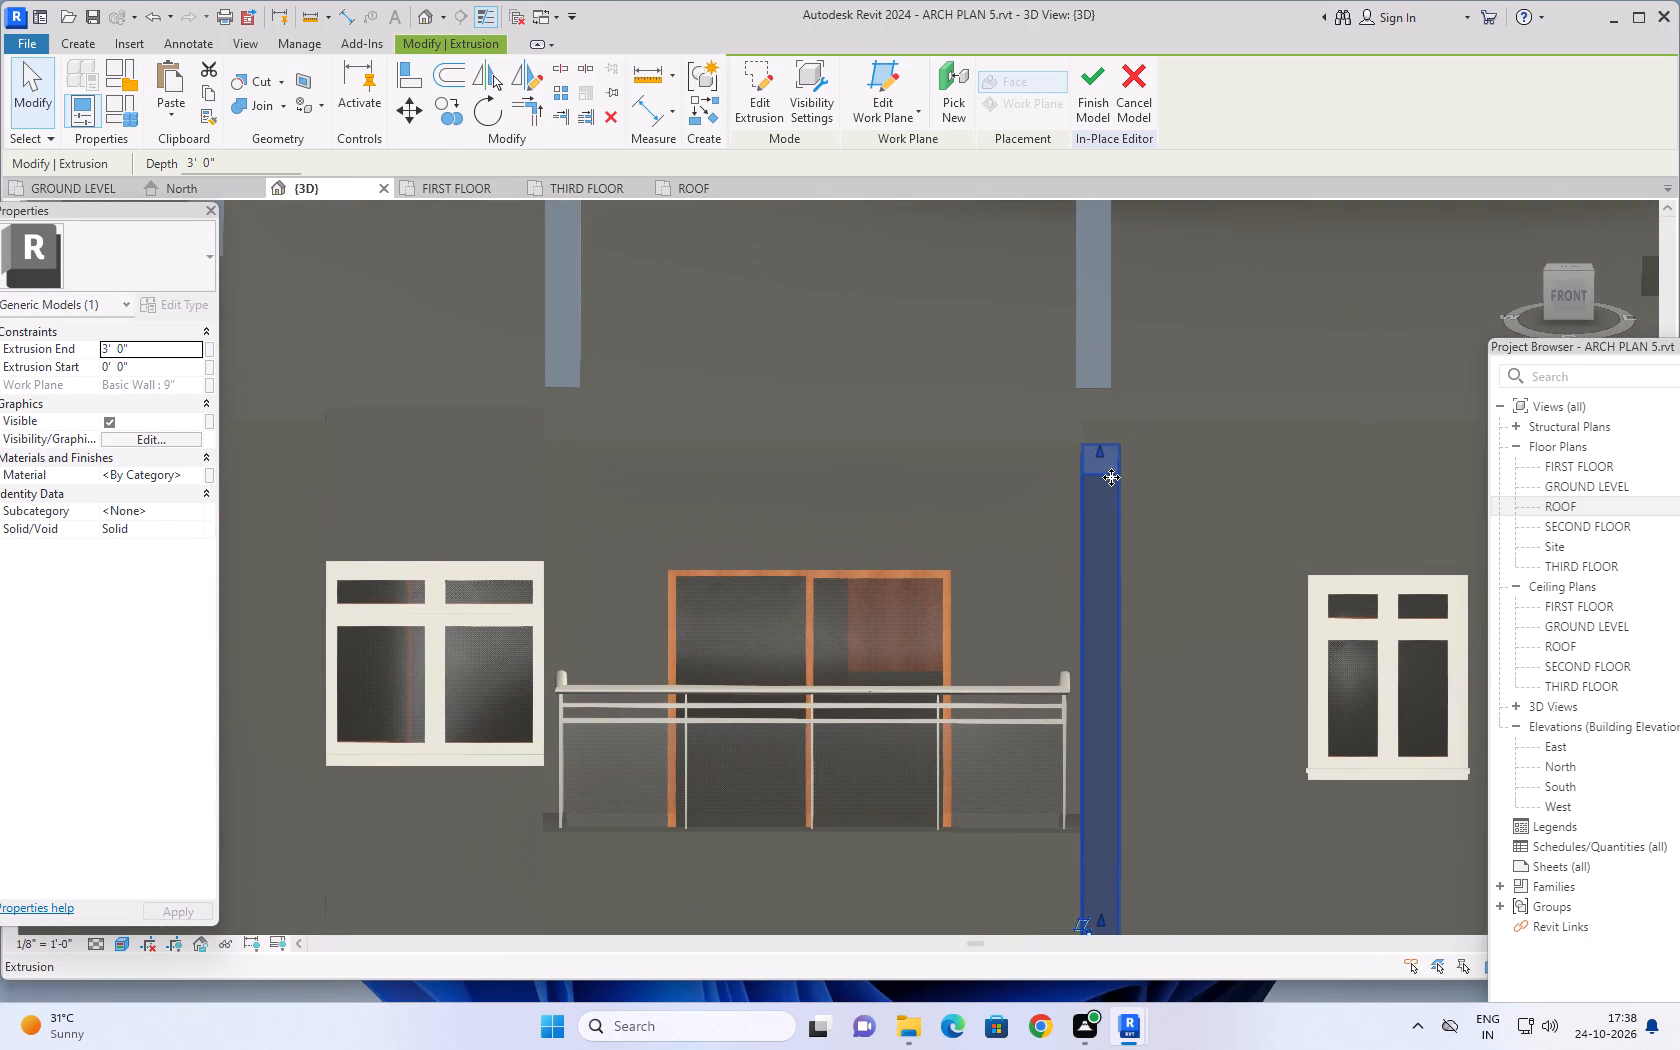
{"action": "middle_click_drag", "start_coordinate": [1131, 461], "coordinate": [1008, 484], "text": "shift"}
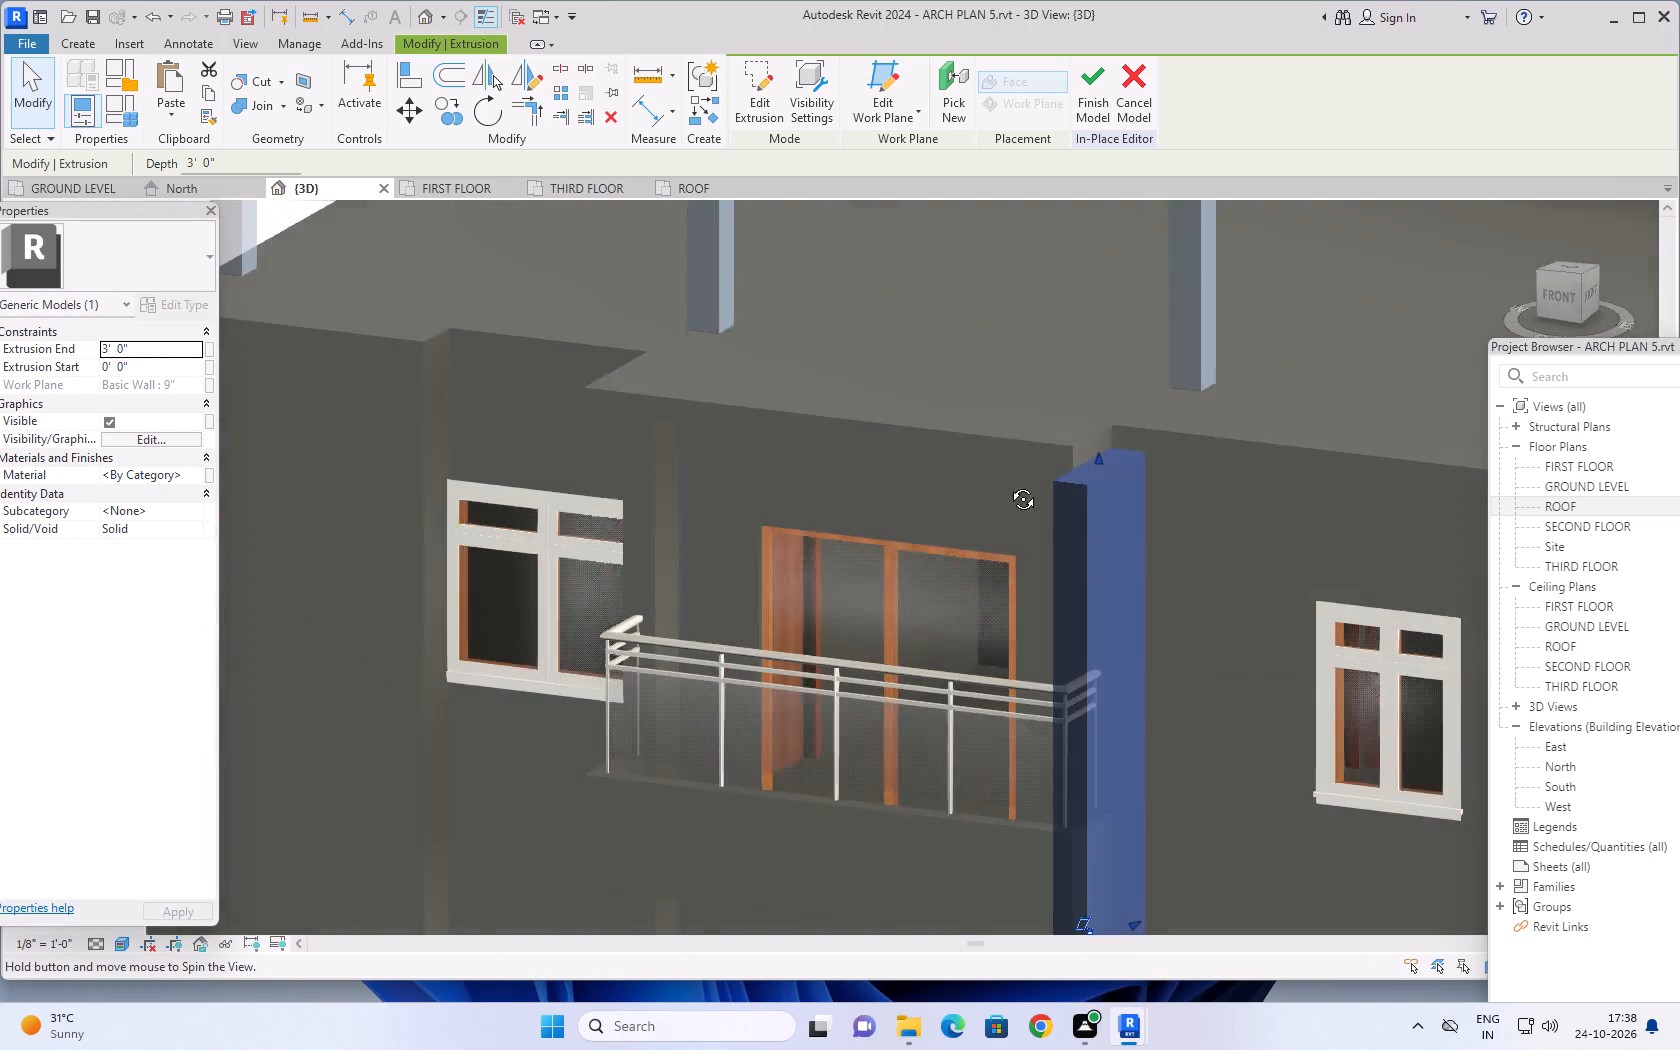
{"action": "middle_click_drag", "start_coordinate": [1008, 484], "coordinate": [922, 457], "text": "shift"}
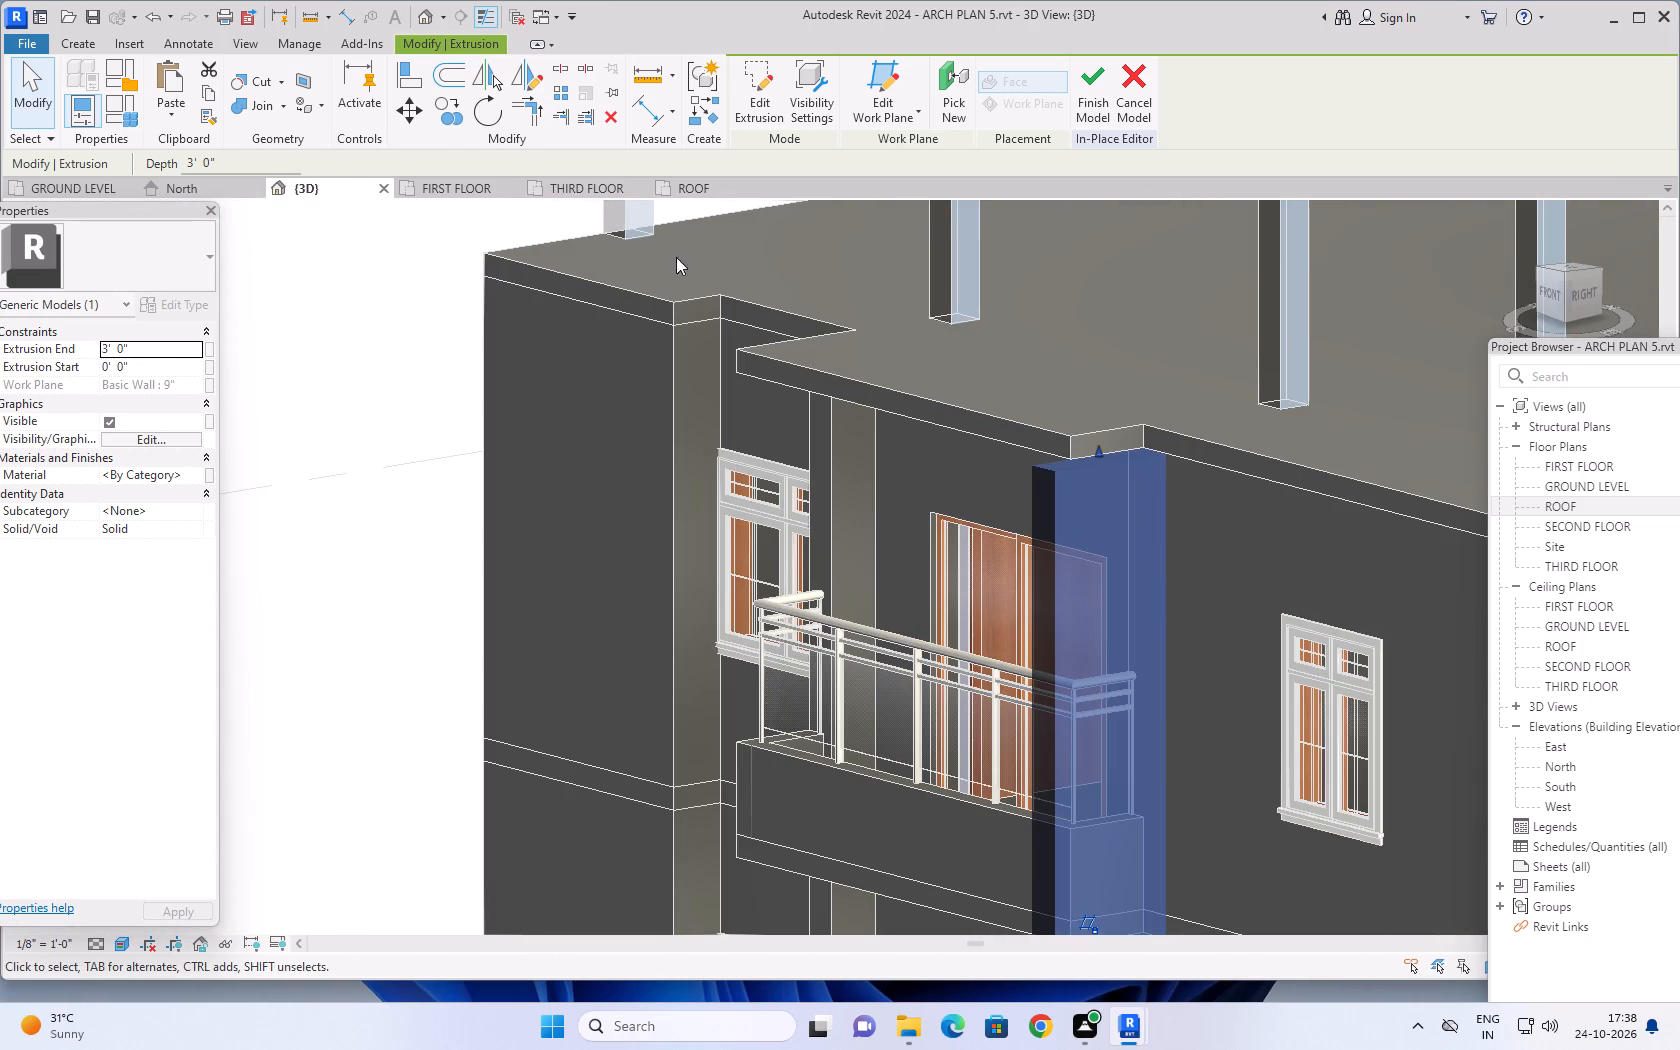
Align the extrusion's top face with the top surface of the third-floor slab.
{"action": "left_click", "coordinate": [406, 63]}
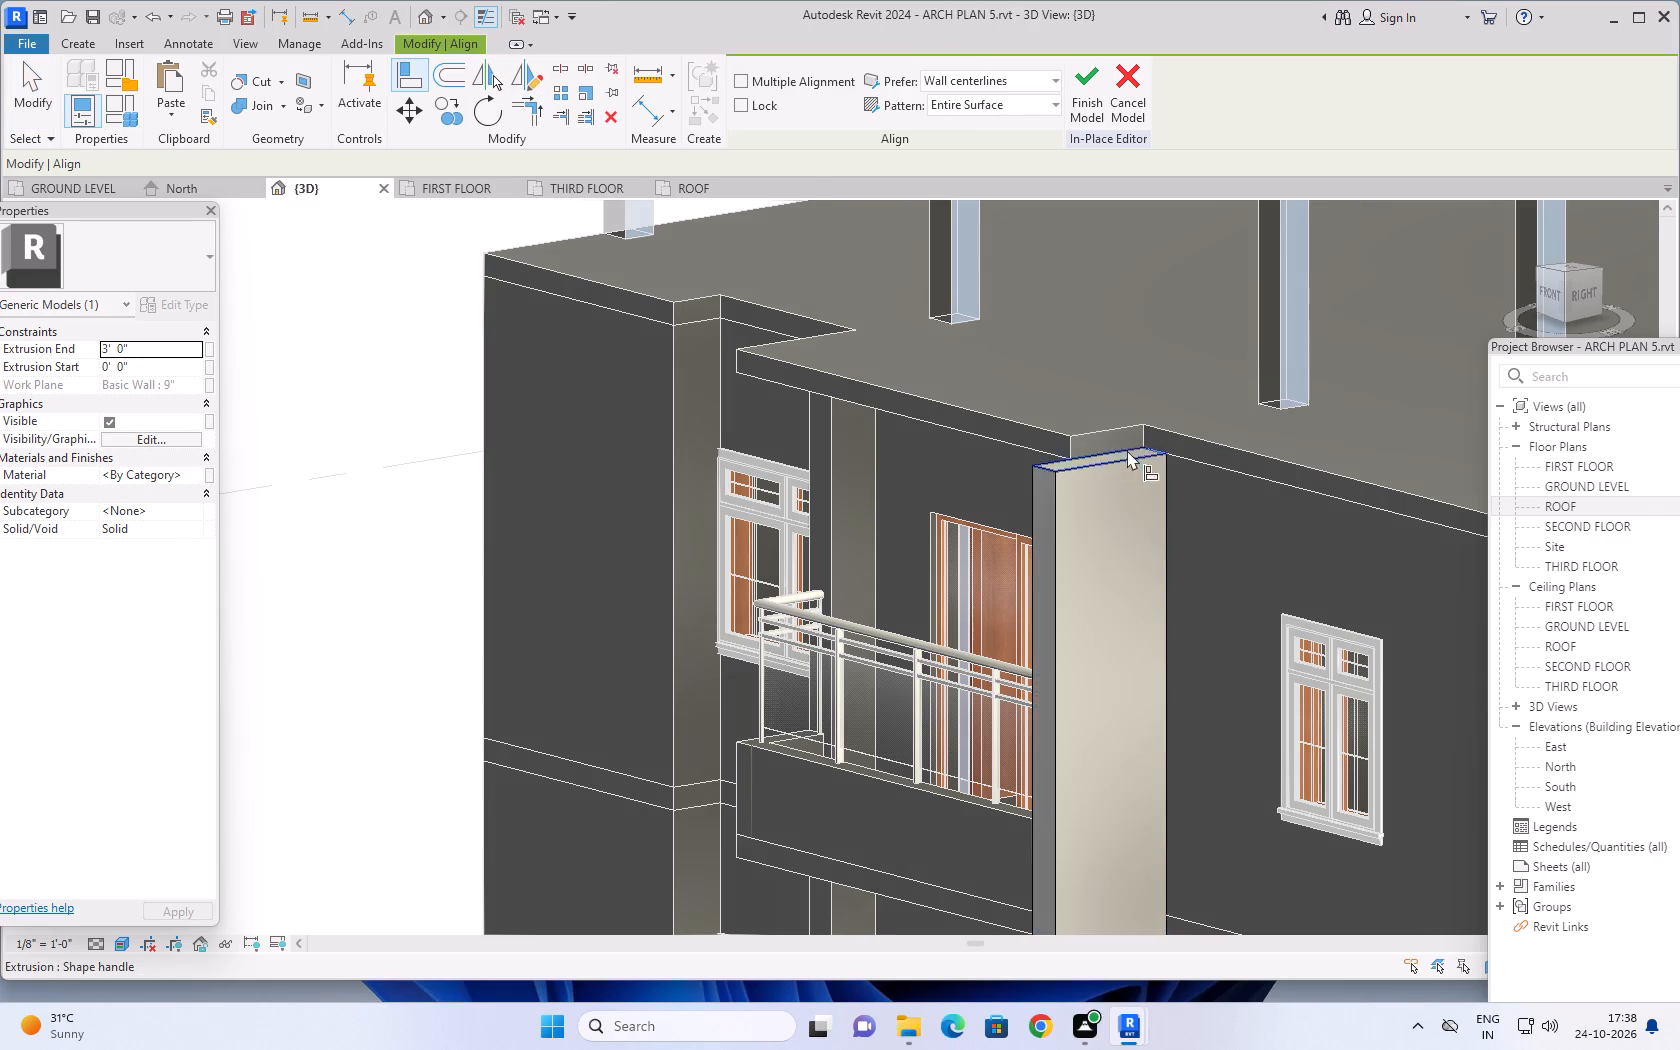
{"action": "scroll", "coordinate": [1127, 450], "scroll_direction": "up", "scroll_amount": 5}
{"action": "left_click", "coordinate": [1059, 391]}
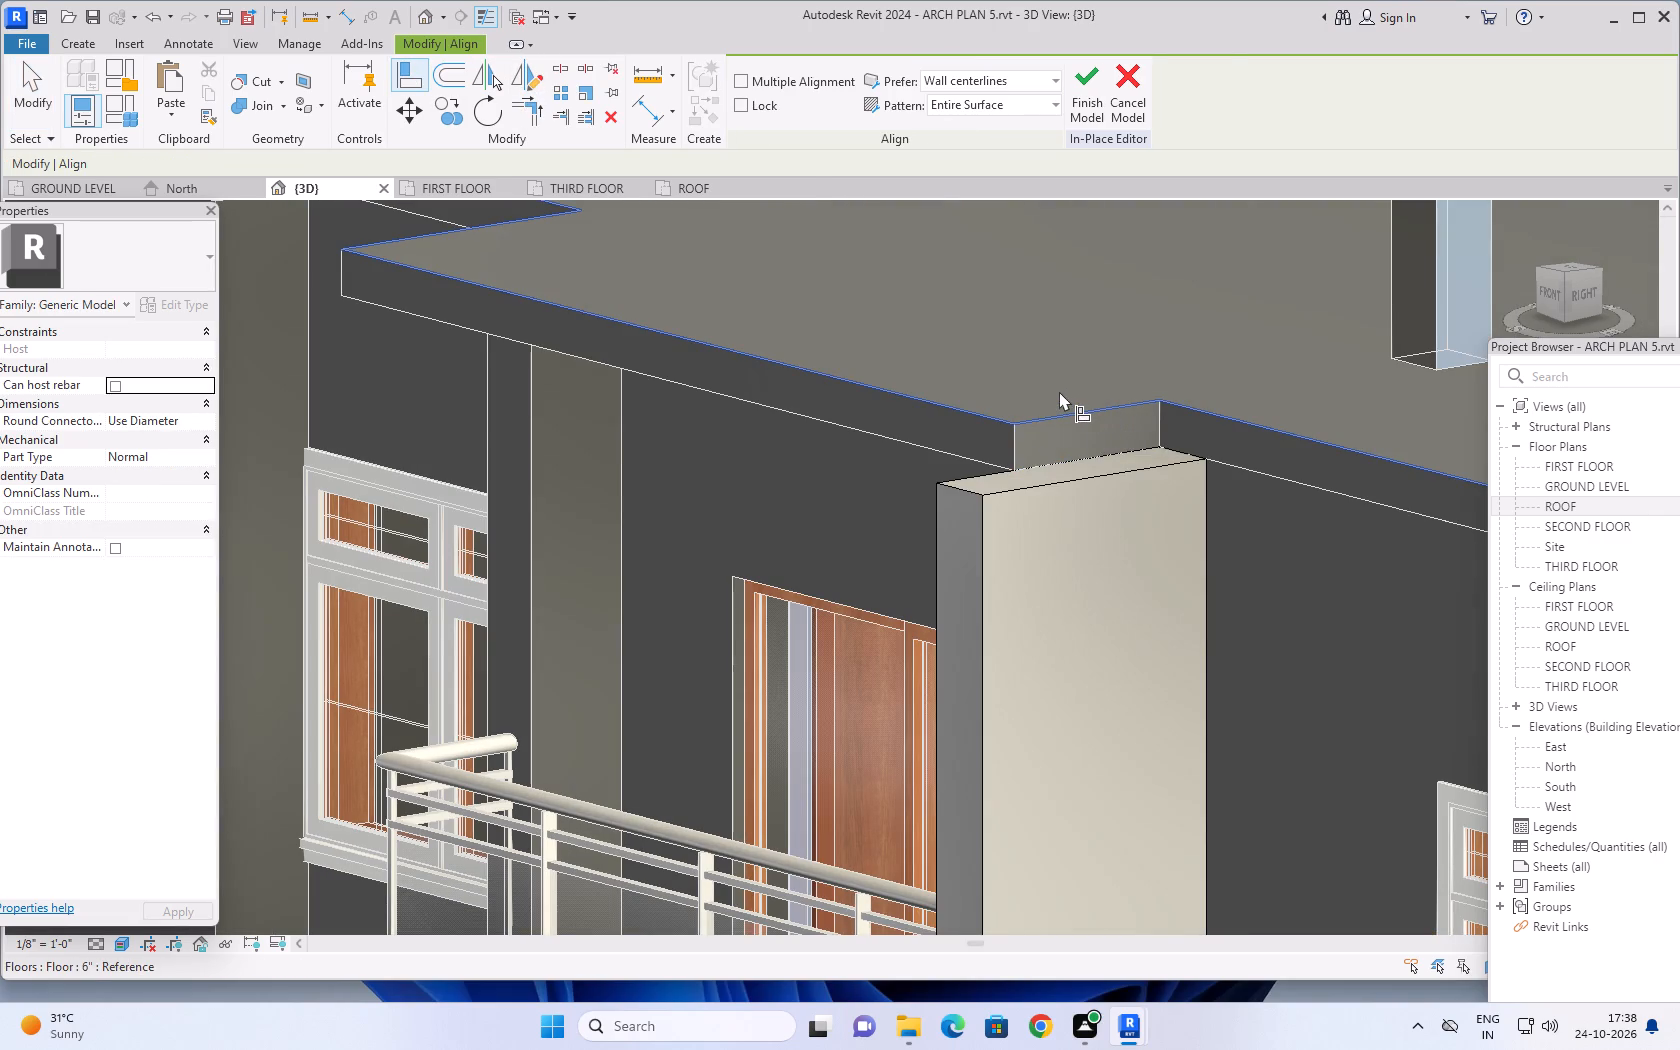
{"action": "left_click", "coordinate": [1120, 456]}
Examine the whole front facade in 3D with the vertical extrusion beside the balconies.
{"action": "scroll", "coordinate": [855, 497], "scroll_direction": "down", "scroll_amount": 2}
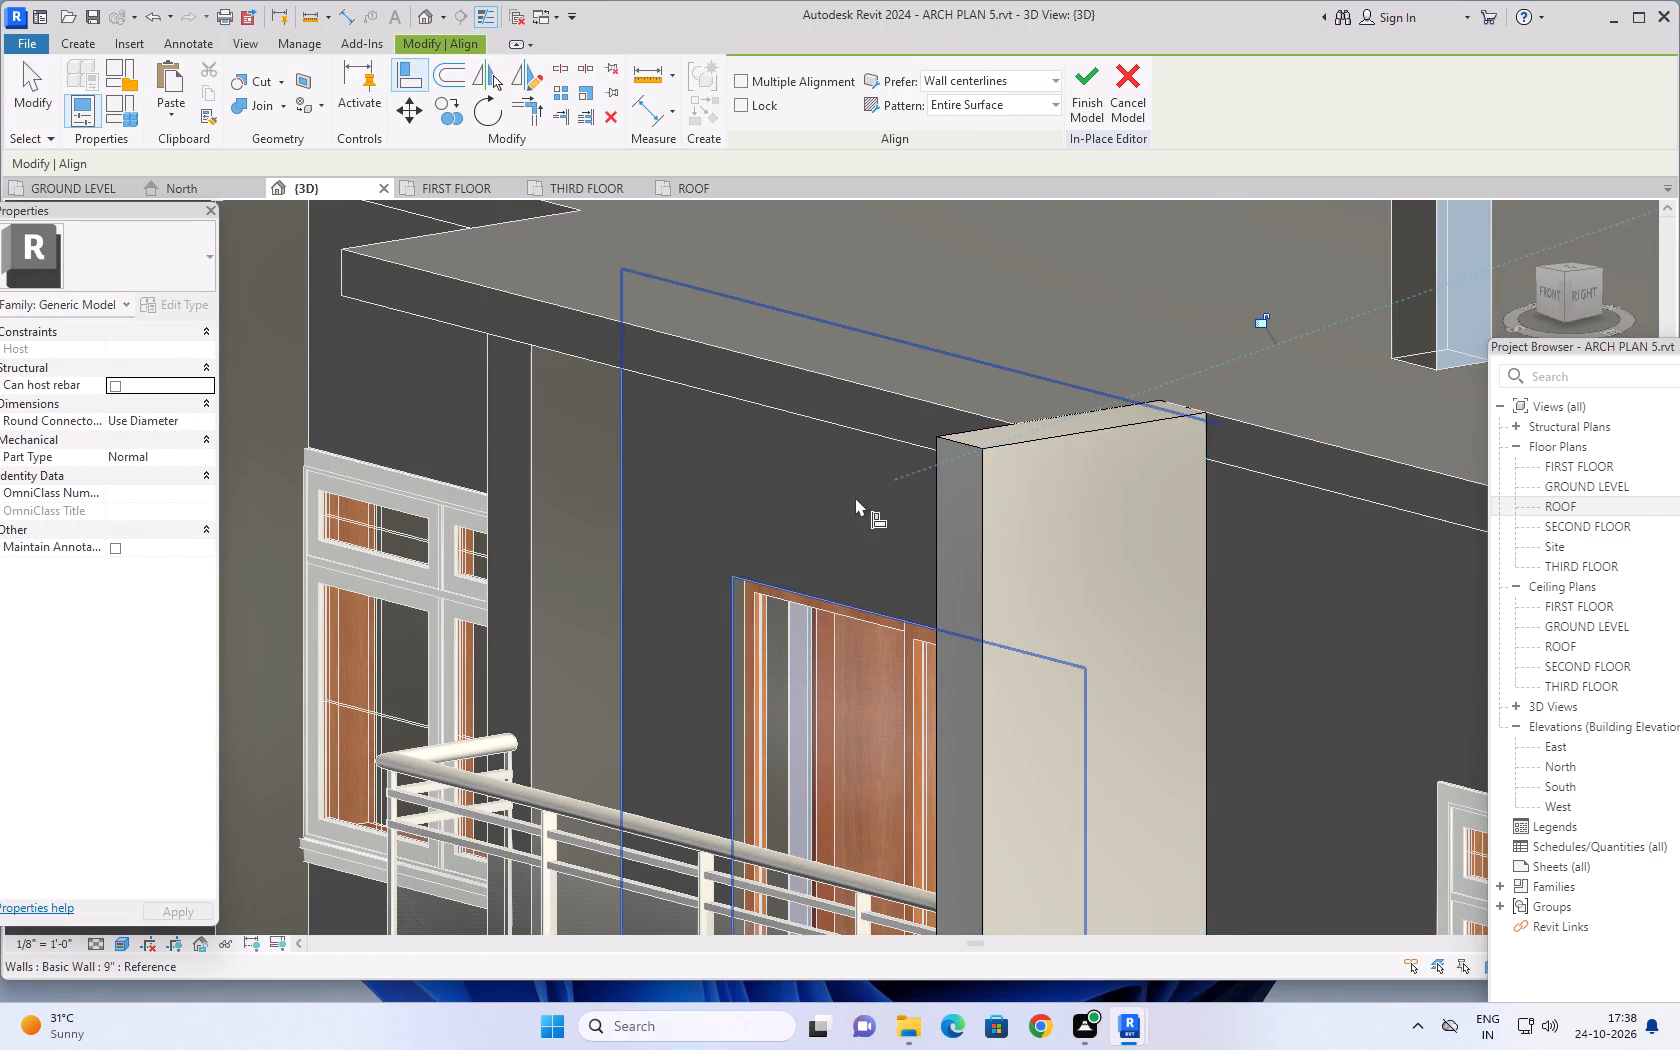
{"action": "scroll", "coordinate": [855, 497], "scroll_direction": "down", "scroll_amount": 1}
{"action": "middle_click_drag", "start_coordinate": [926, 546], "coordinate": [1135, 524], "text": "shift"}
{"action": "scroll", "coordinate": [1135, 524], "scroll_direction": "down", "scroll_amount": 4}
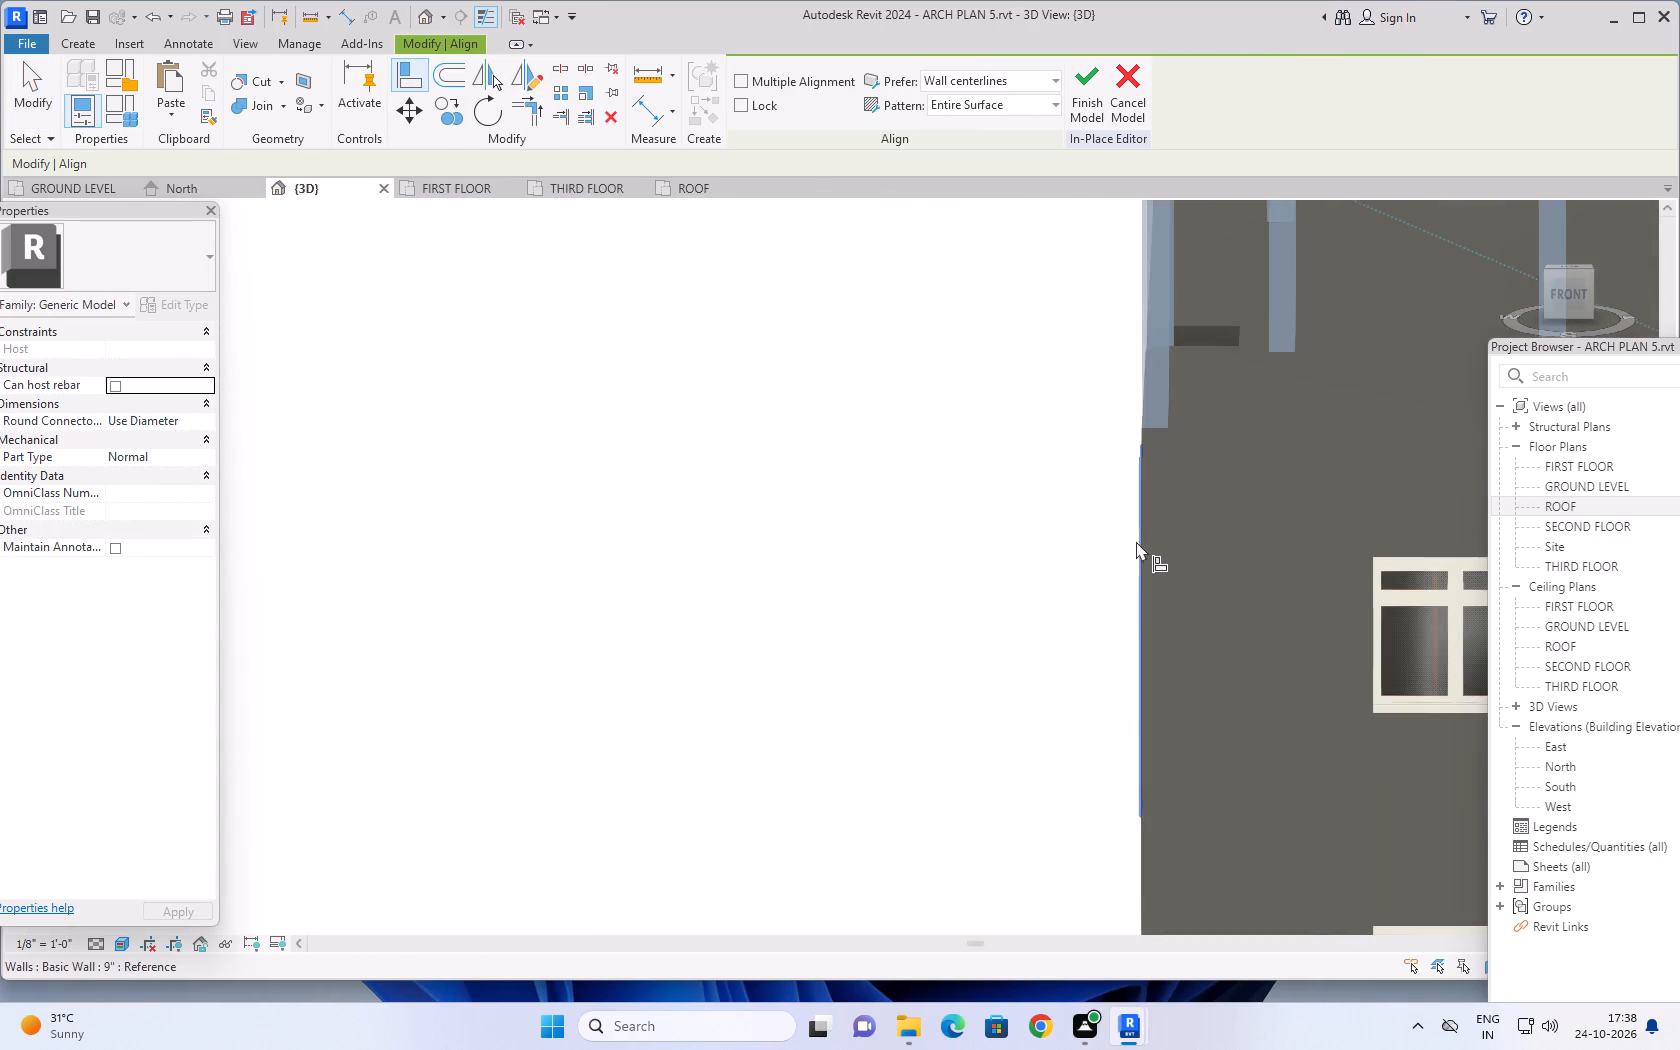
{"action": "scroll", "coordinate": [1136, 541], "scroll_direction": "down", "scroll_amount": 3}
{"action": "middle_click_drag", "start_coordinate": [1198, 571], "coordinate": [584, 481]}
{"action": "scroll", "coordinate": [957, 562], "scroll_direction": "down", "scroll_amount": 2}
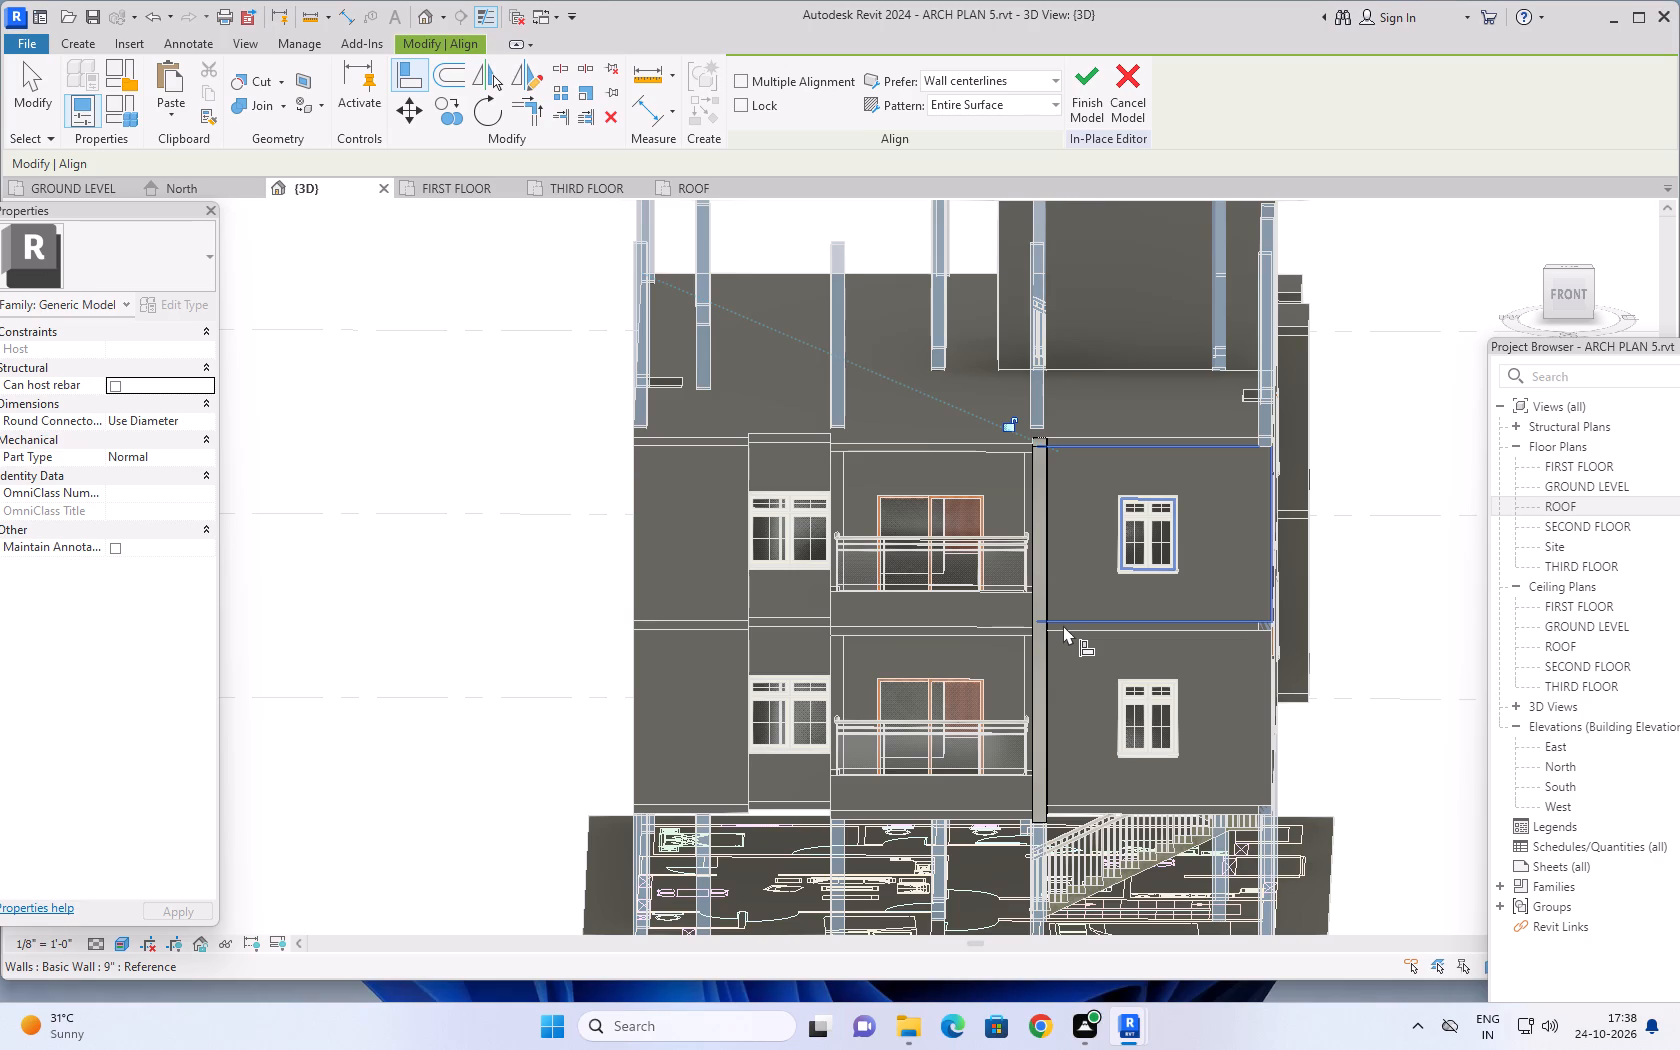
{"action": "scroll", "coordinate": [1091, 694], "scroll_direction": "down", "scroll_amount": 1}
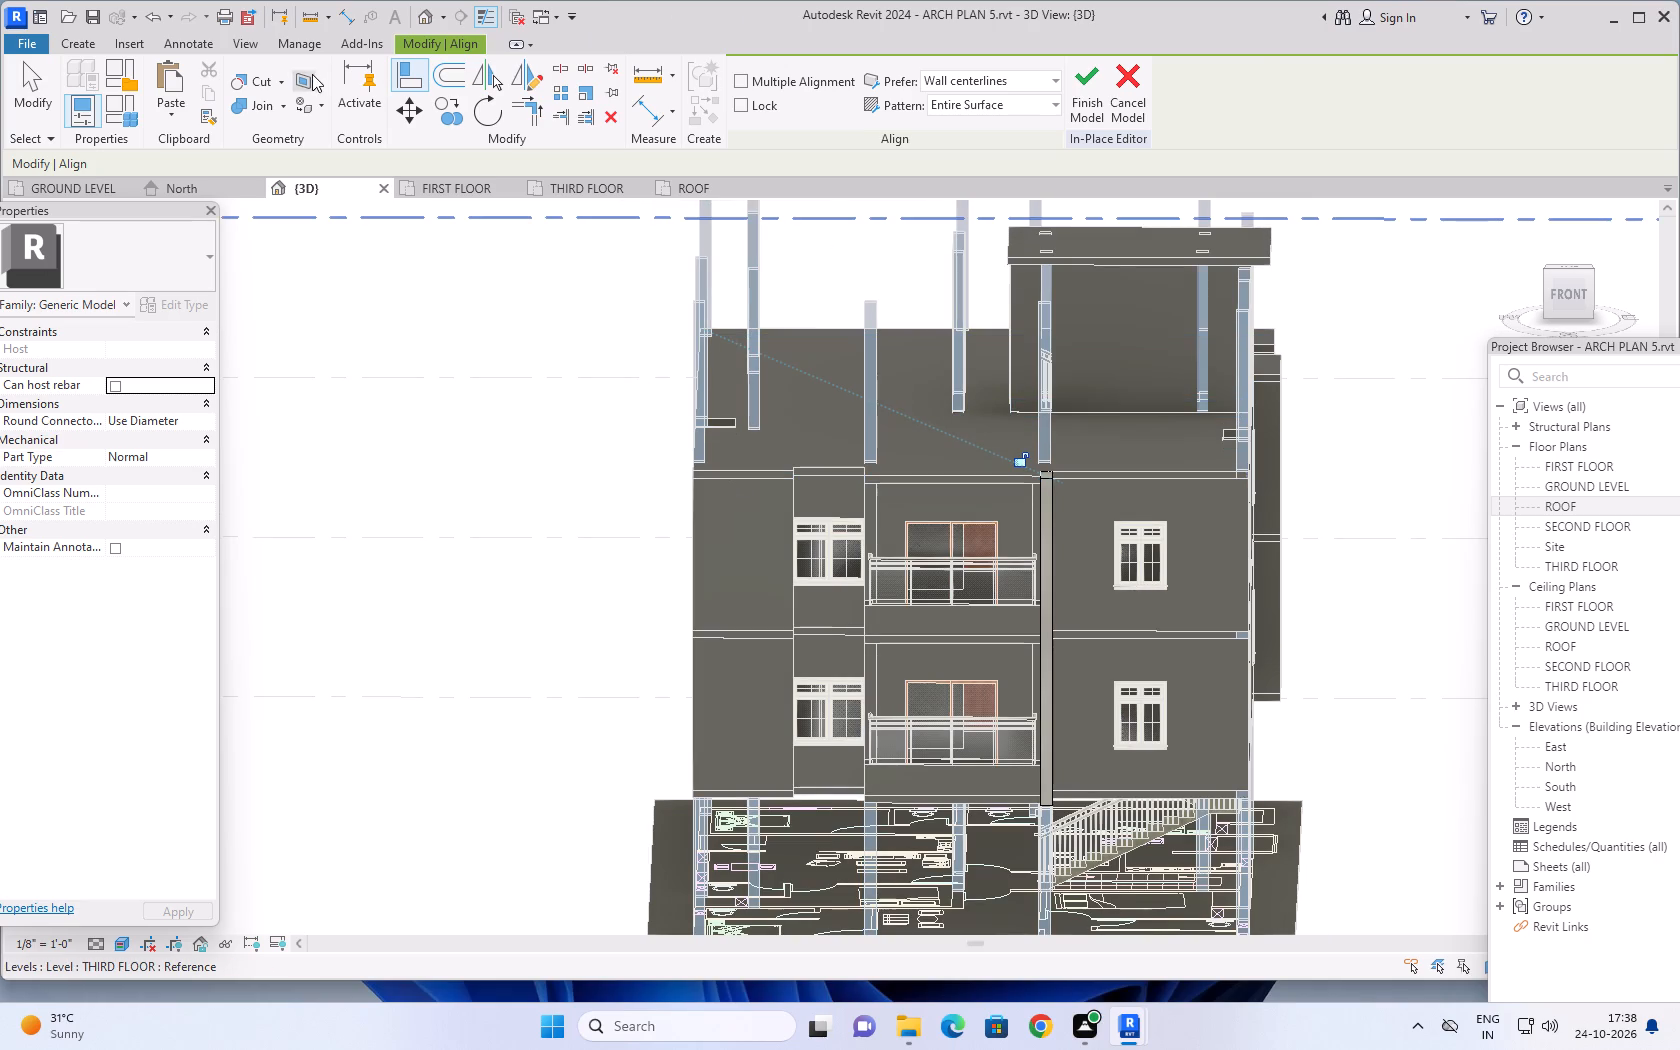
Start a solid extrusion on the front wall face above the upper window, across the balconies from the existing vertical extrusion.
{"action": "left_click", "coordinate": [74, 45]}
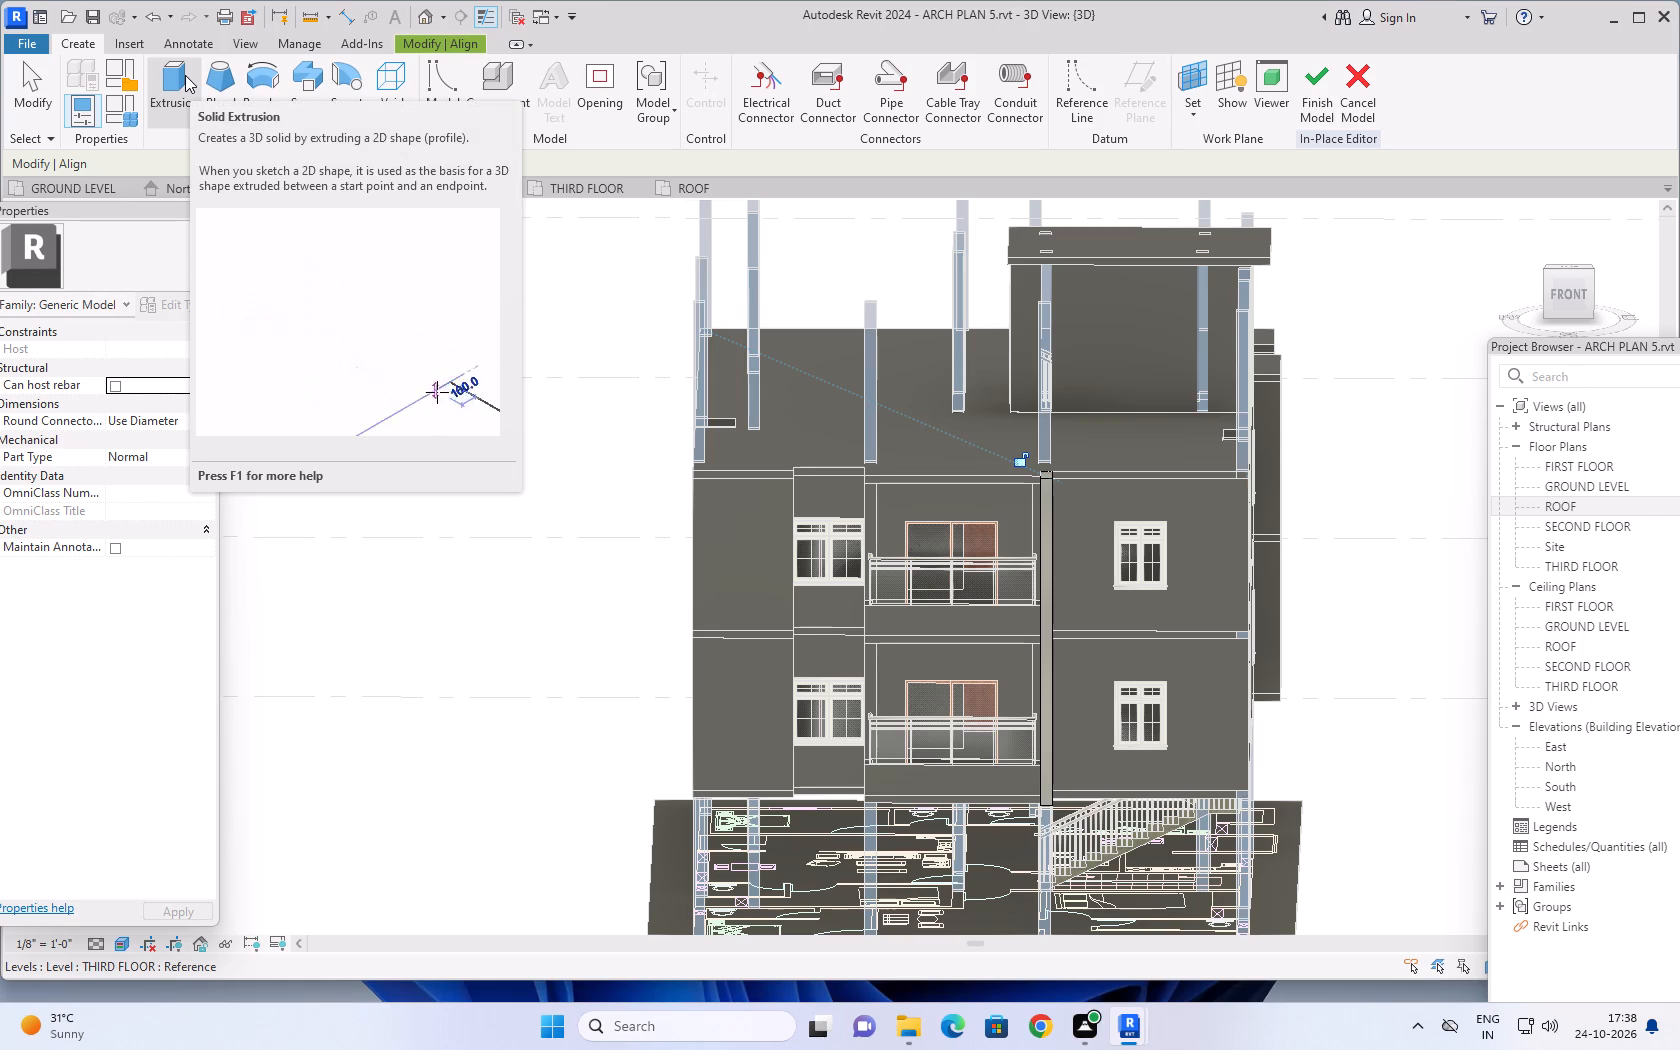
{"action": "left_click", "coordinate": [92, 185]}
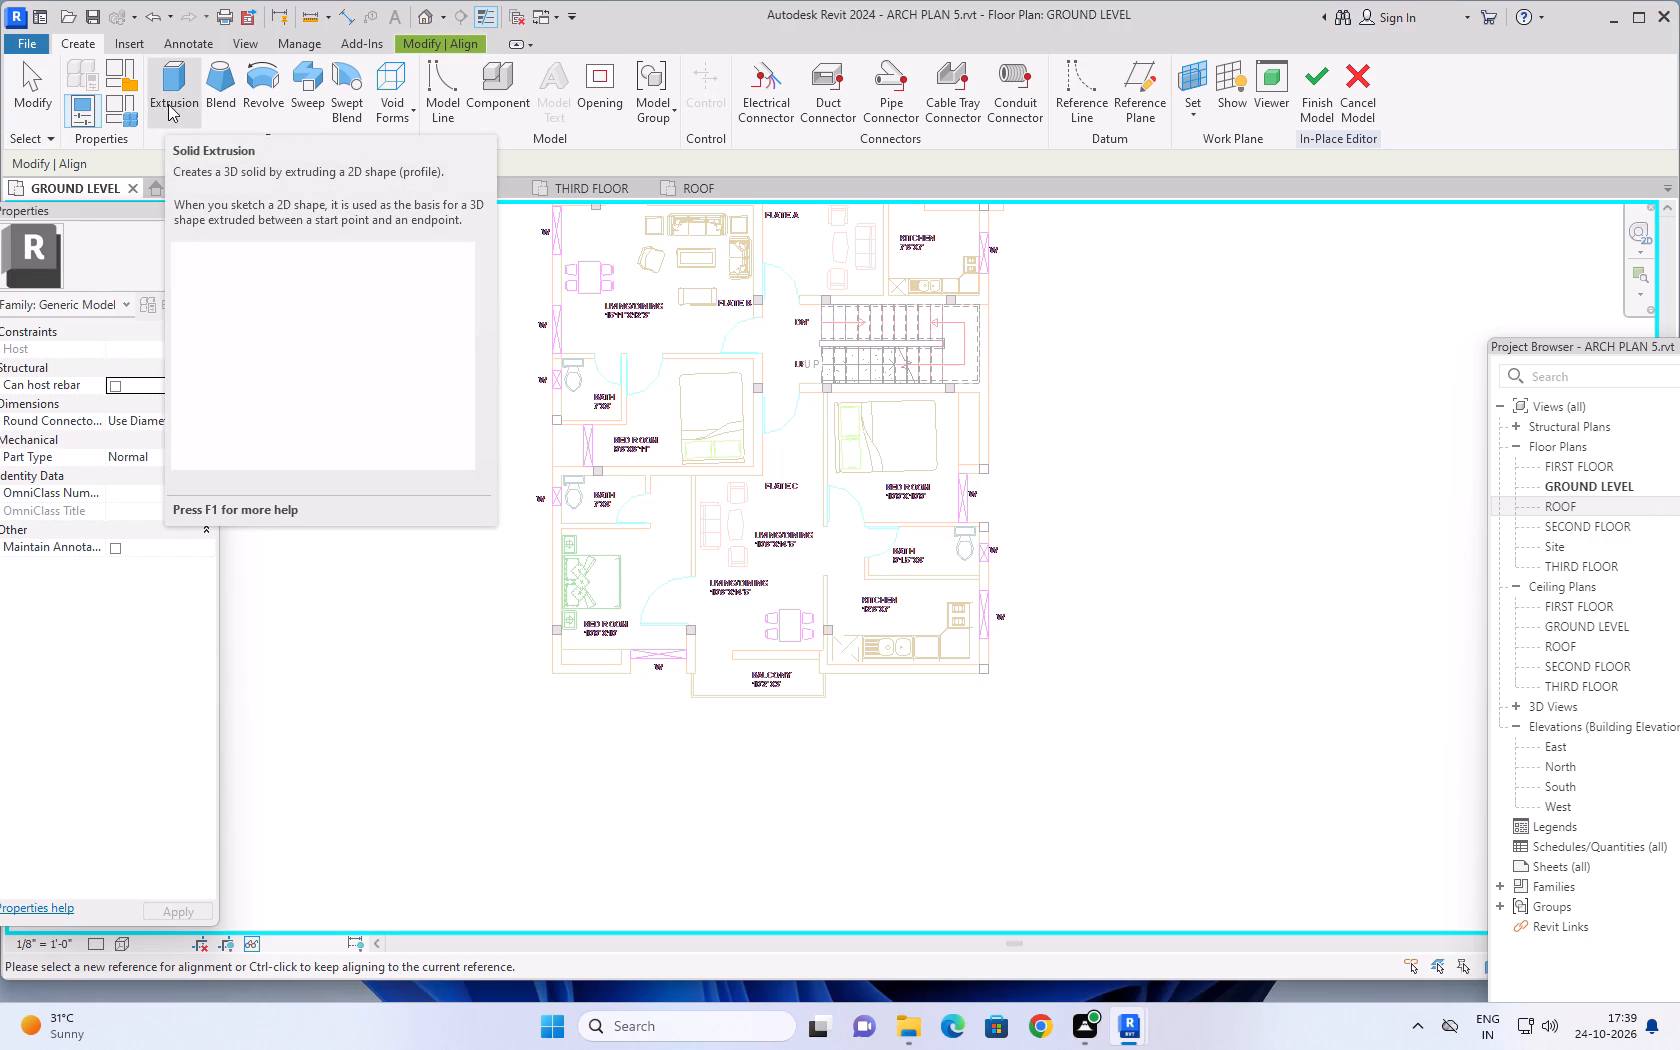
{"action": "left_click", "coordinate": [179, 74]}
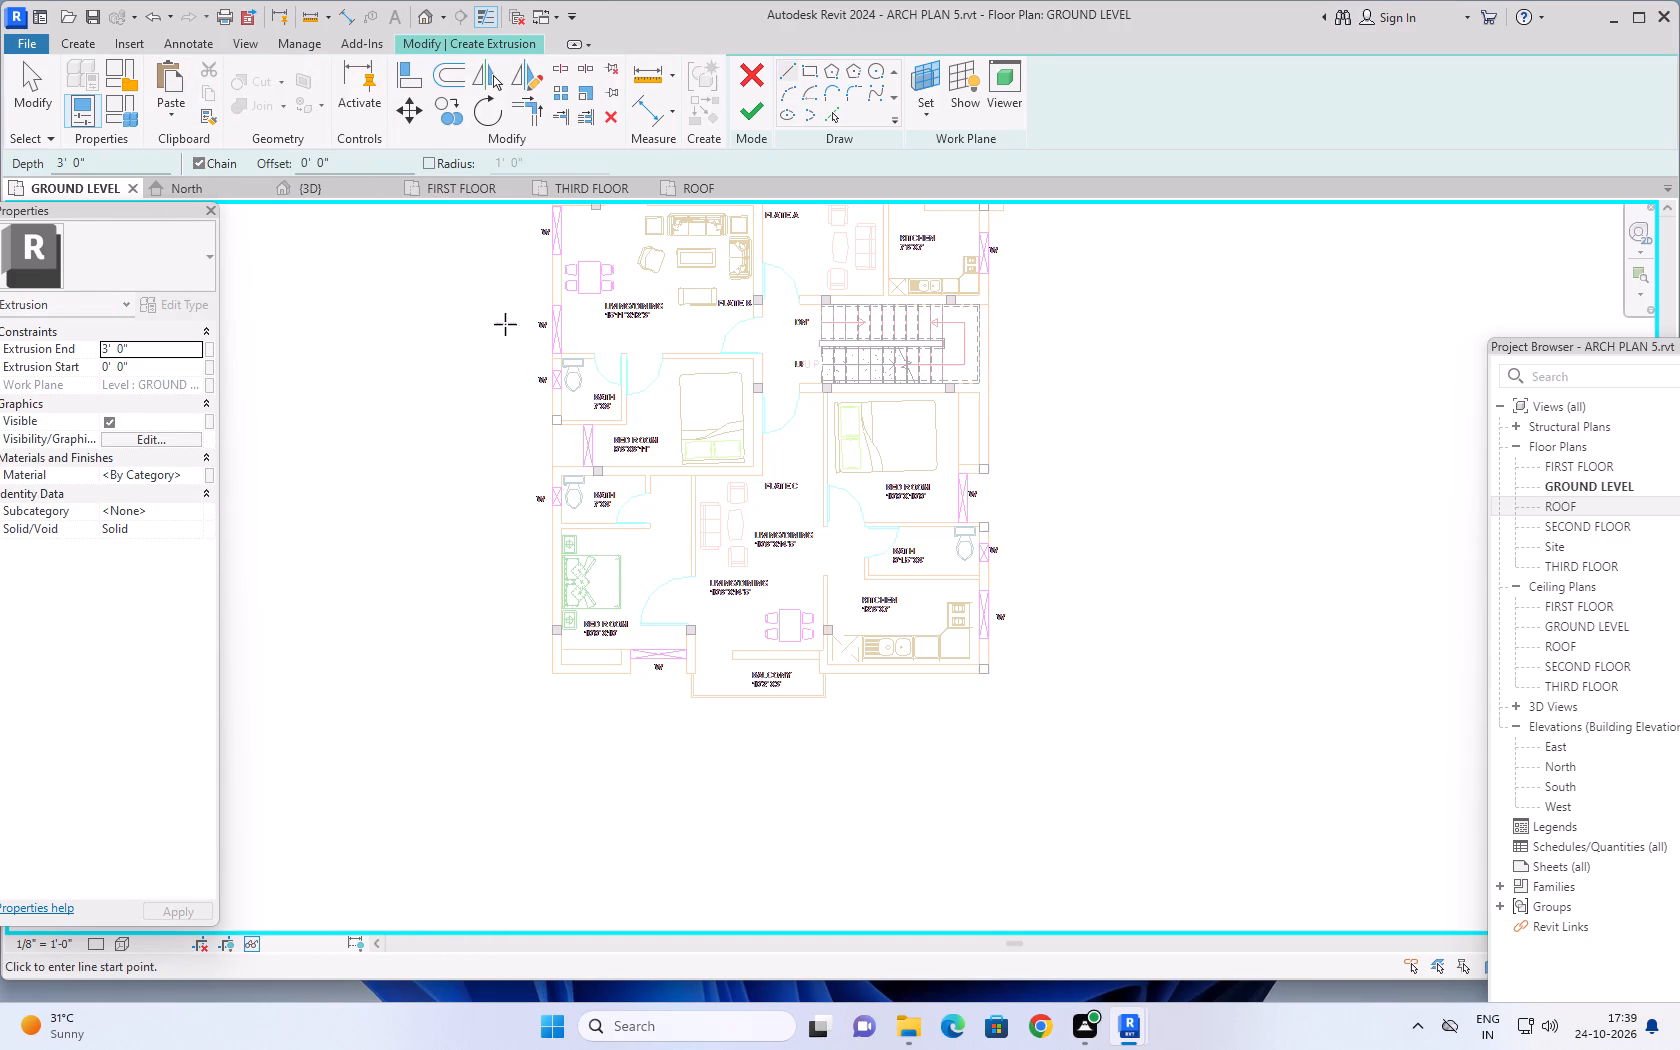
{"action": "left_click", "coordinate": [330, 191]}
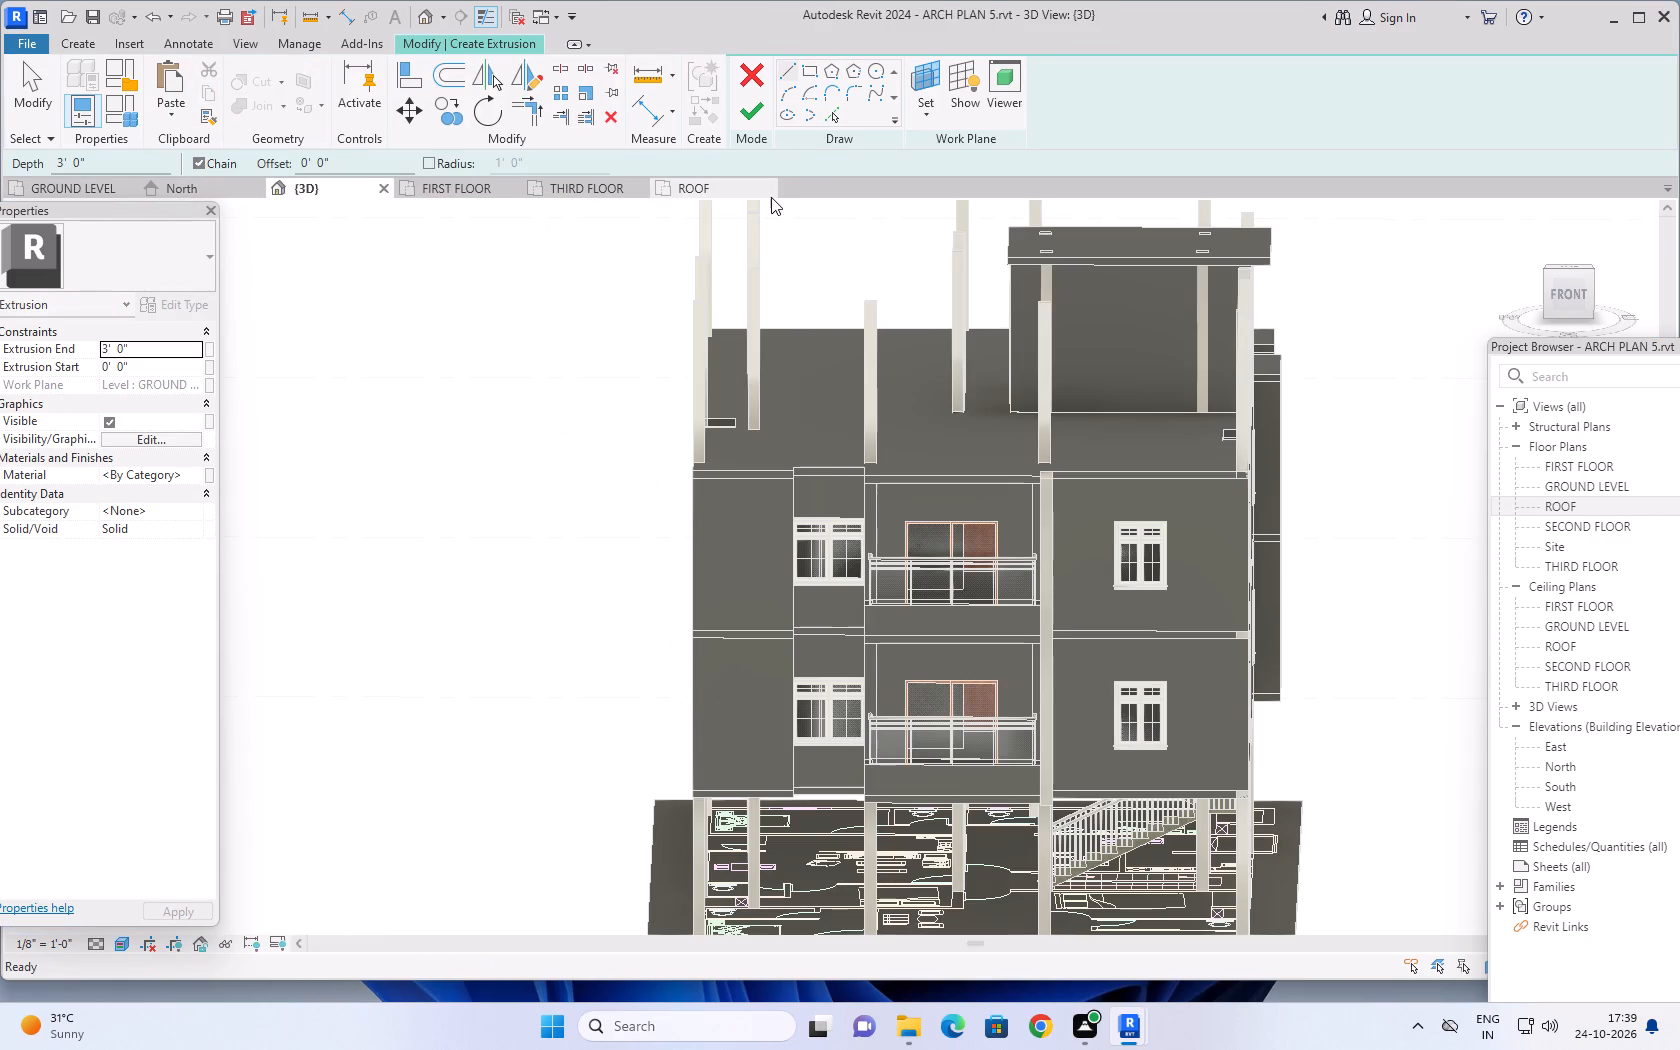
{"action": "left_click", "coordinate": [918, 115]}
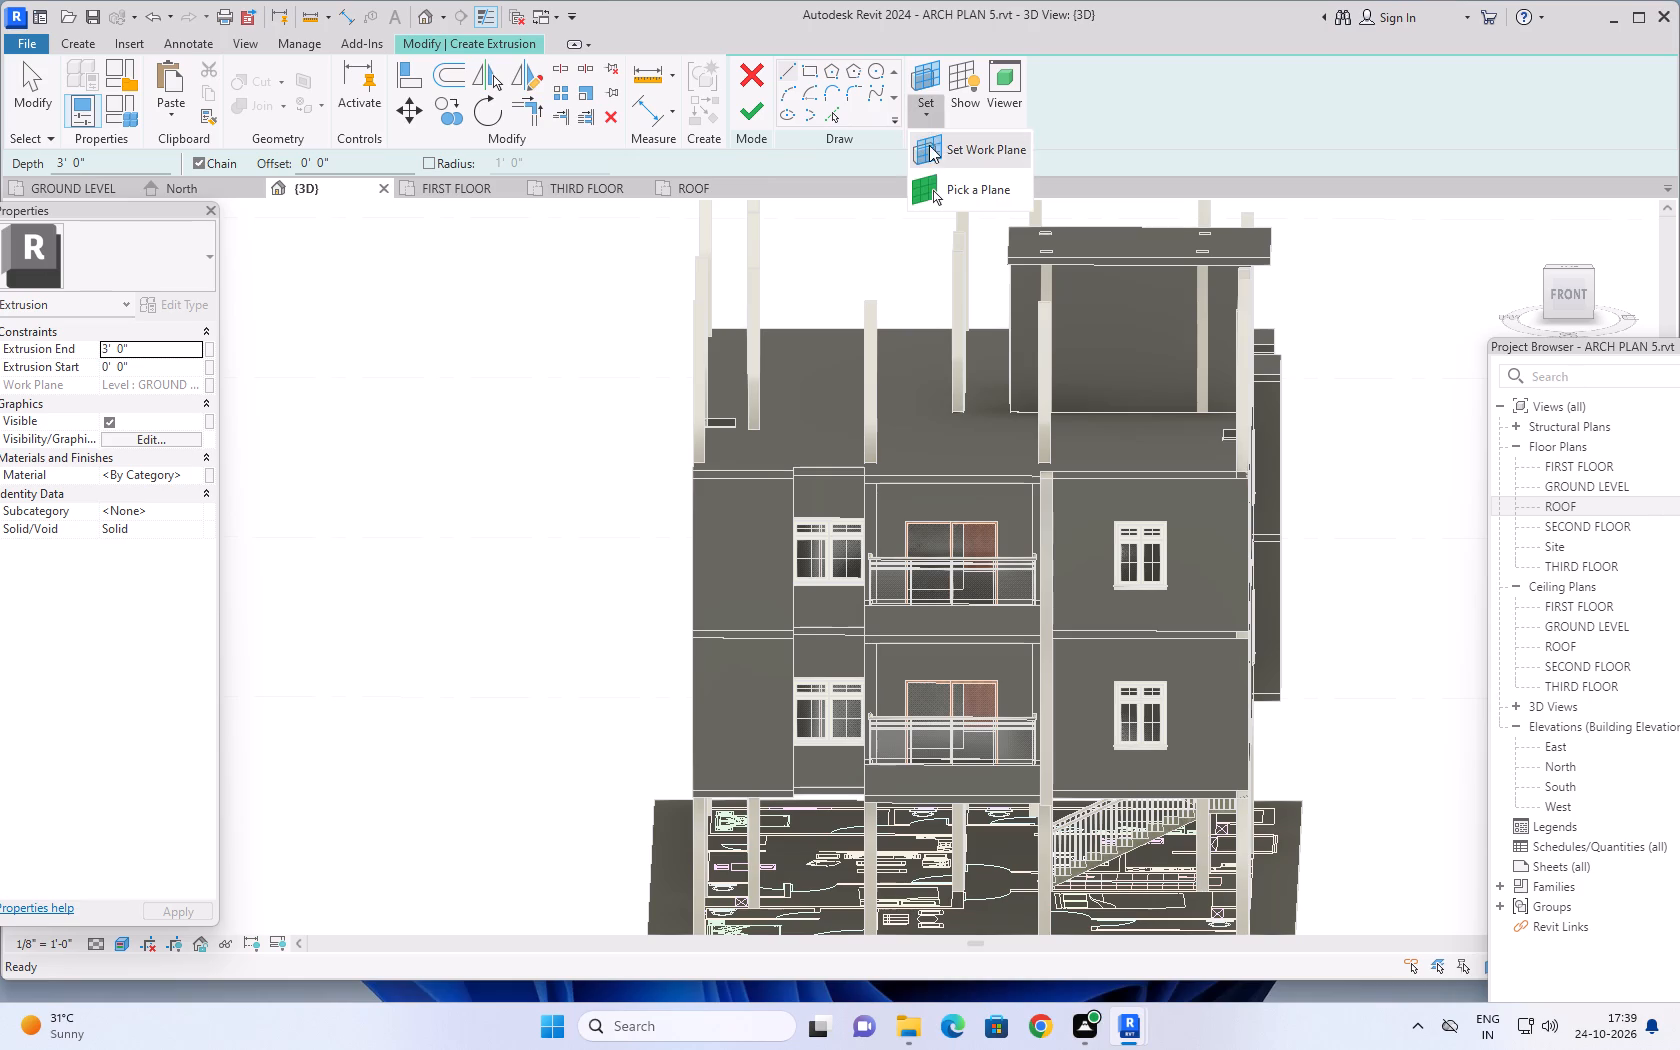
{"action": "left_click", "coordinate": [943, 185]}
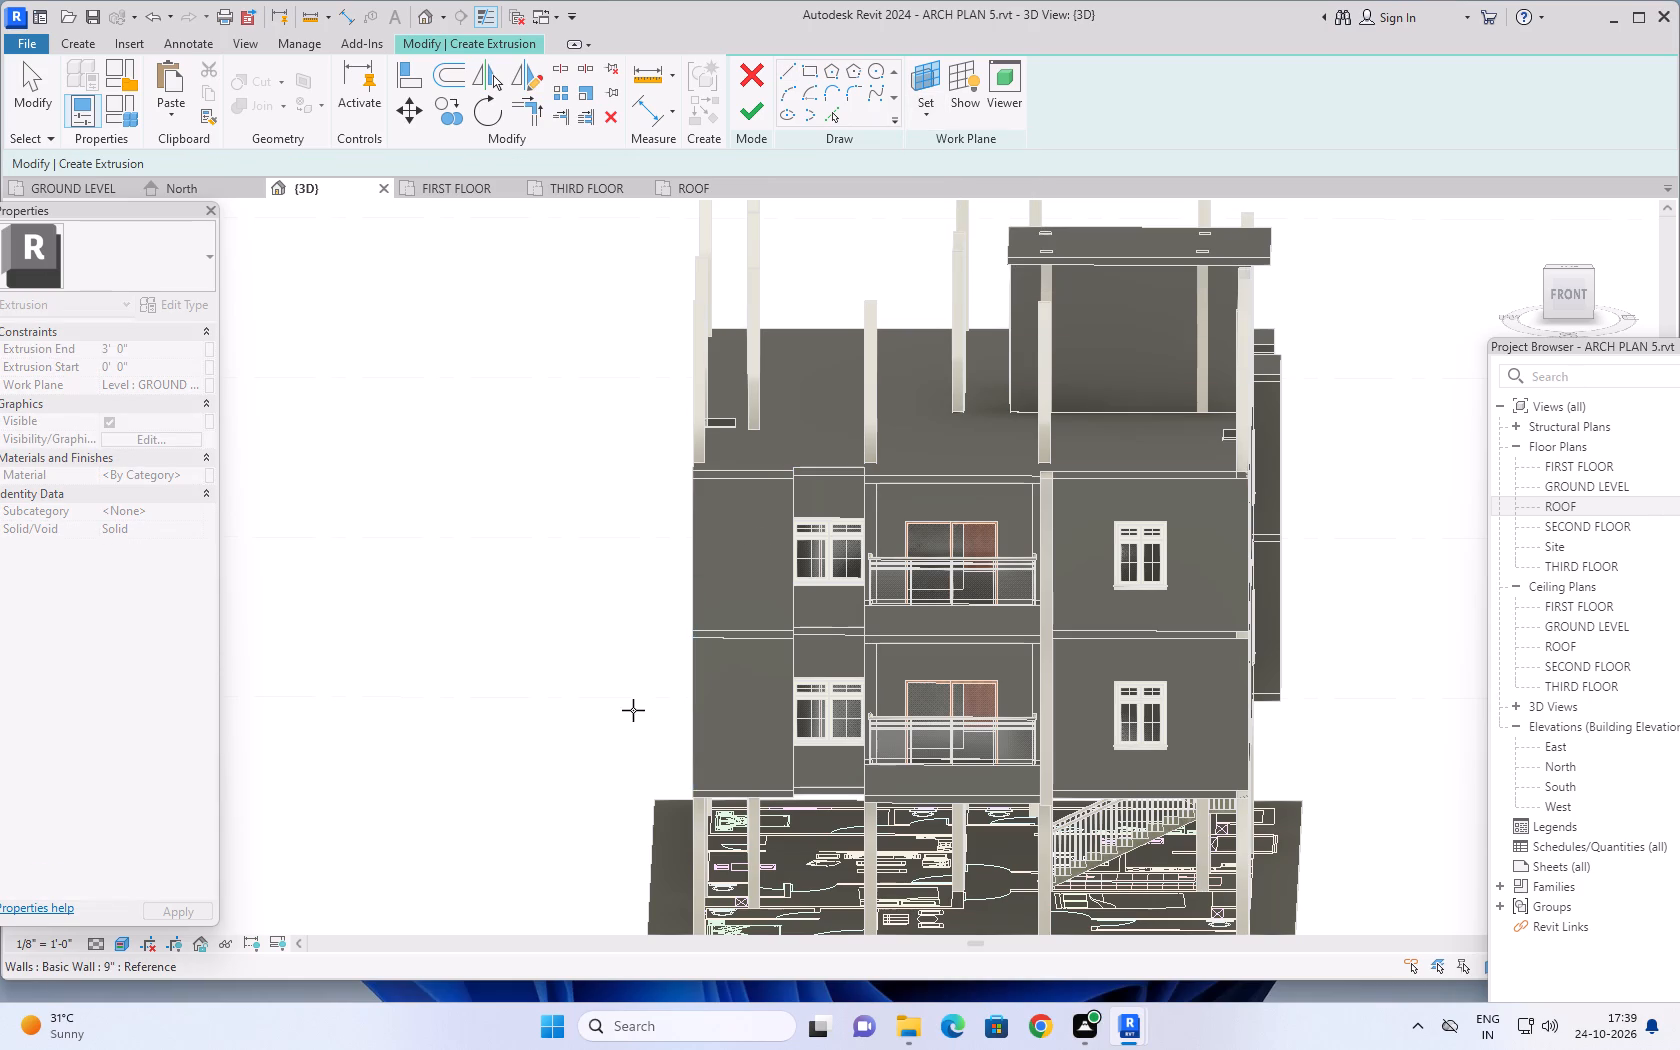
{"action": "middle_click_drag", "start_coordinate": [633, 710], "coordinate": [828, 695], "text": "shift"}
{"action": "scroll", "coordinate": [1172, 459], "scroll_direction": "up", "scroll_amount": 2}
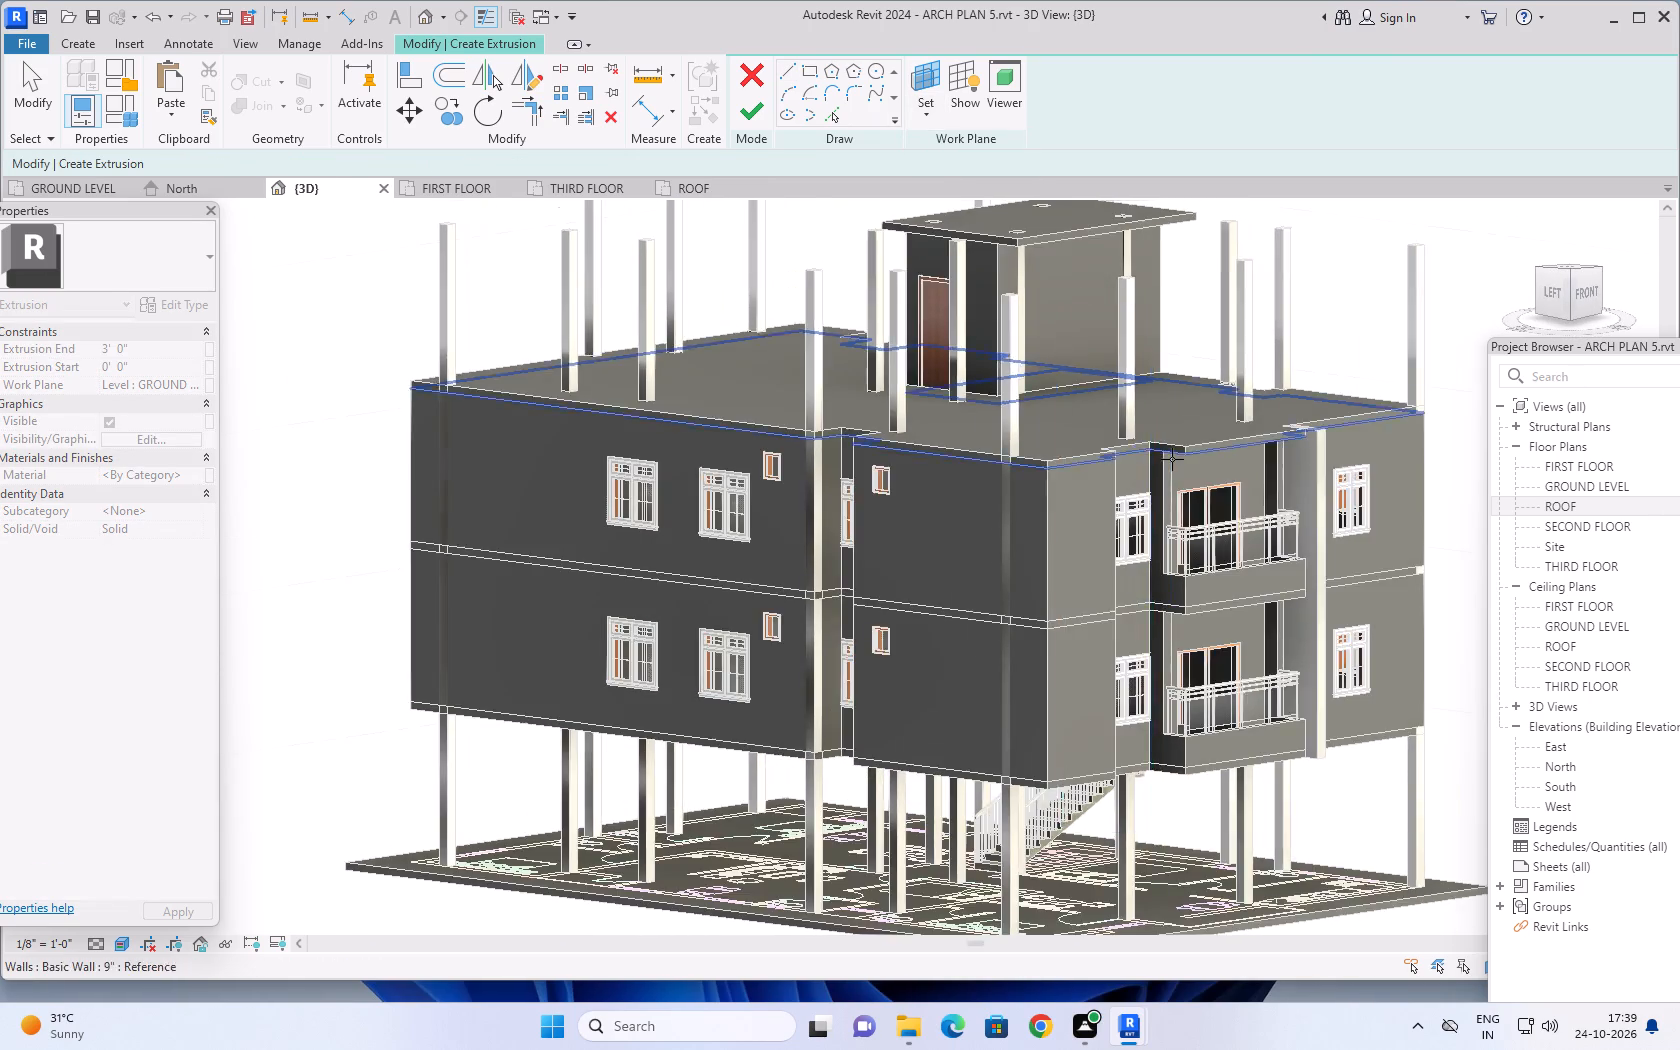
{"action": "scroll", "coordinate": [1172, 459], "scroll_direction": "up", "scroll_amount": 11}
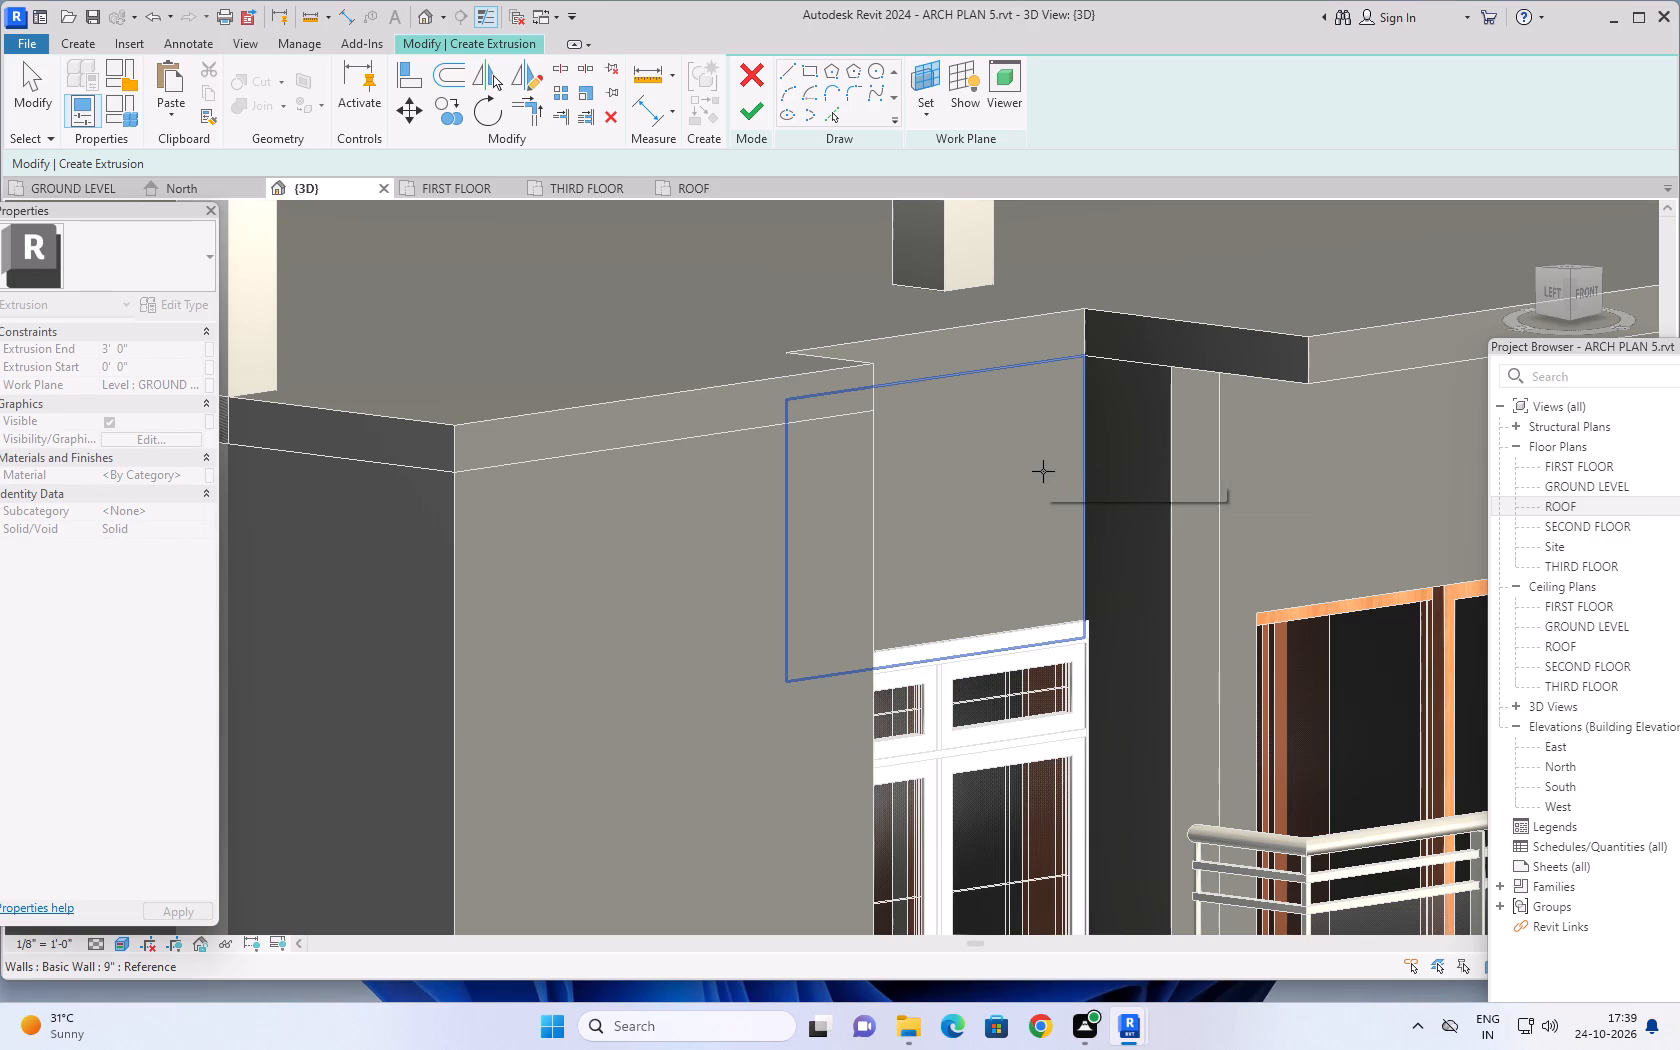
{"action": "left_click", "coordinate": [1059, 372]}
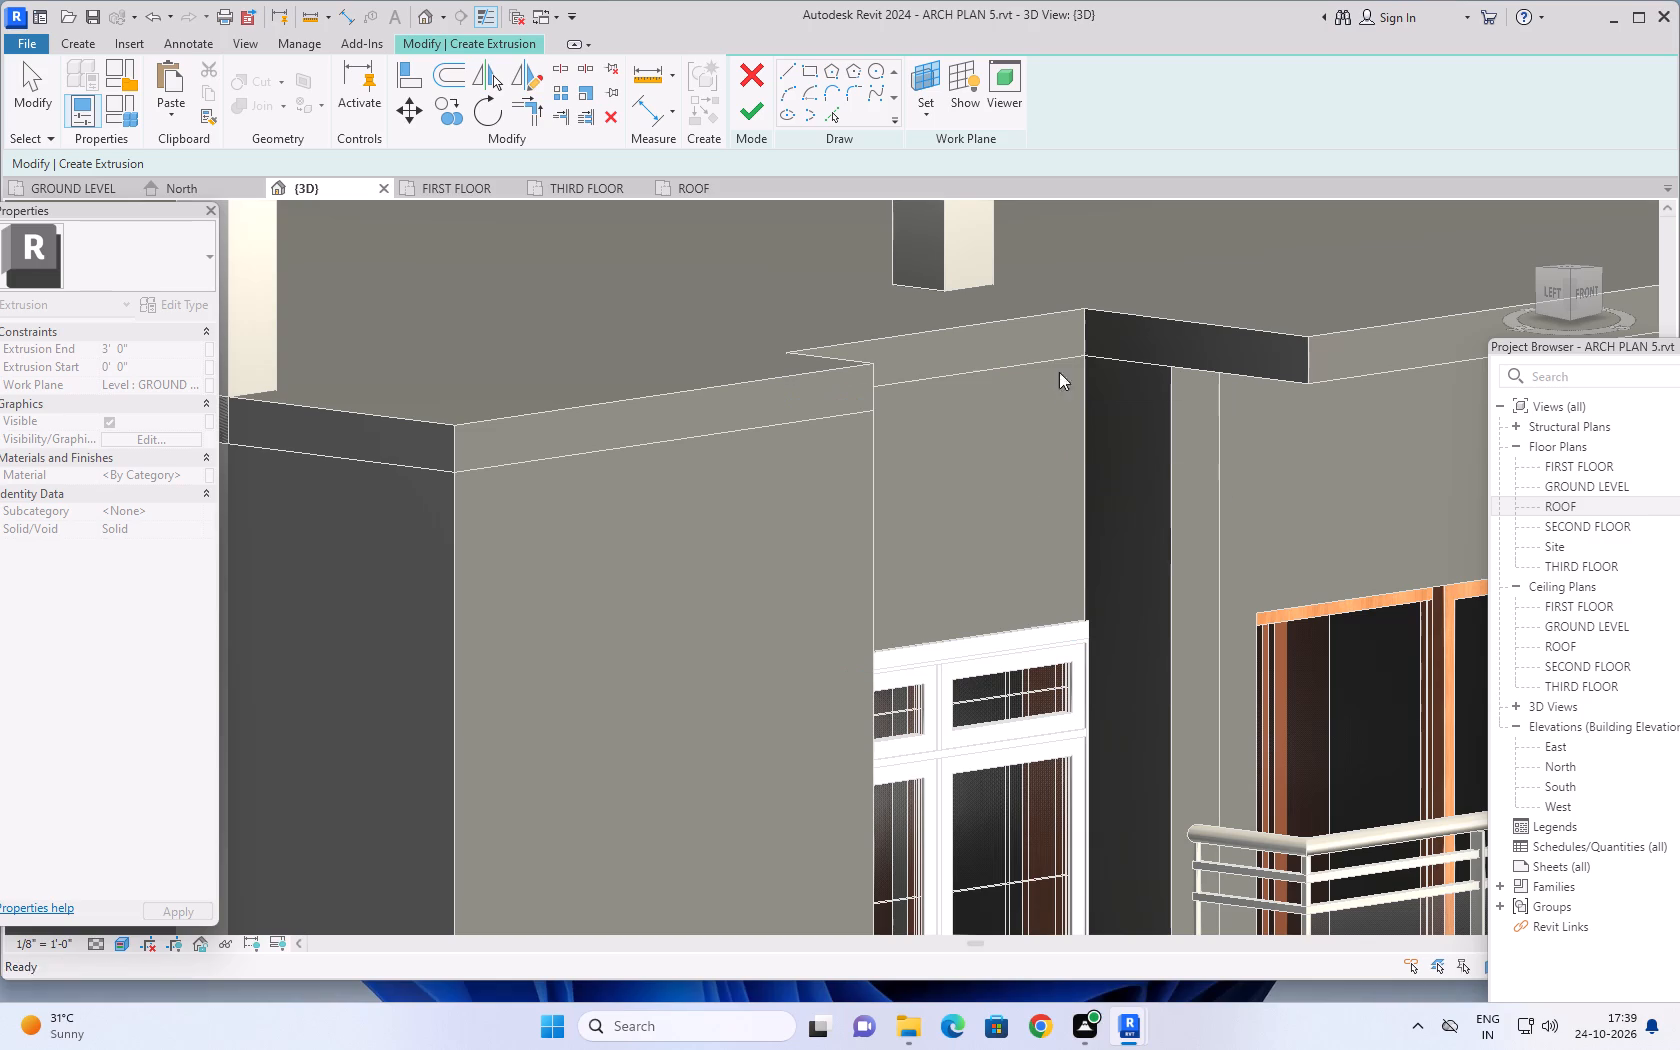
Sketch a narrow rectangle from the top slab's upper corner beside the balconies to the lowest slab's bottom edge and finish the extrusion.
{"action": "middle_click_drag", "start_coordinate": [1049, 419], "coordinate": [908, 476], "text": "shift"}
{"action": "scroll", "coordinate": [915, 476], "scroll_direction": "down", "scroll_amount": 12}
{"action": "scroll", "coordinate": [934, 554], "scroll_direction": "down", "scroll_amount": 2}
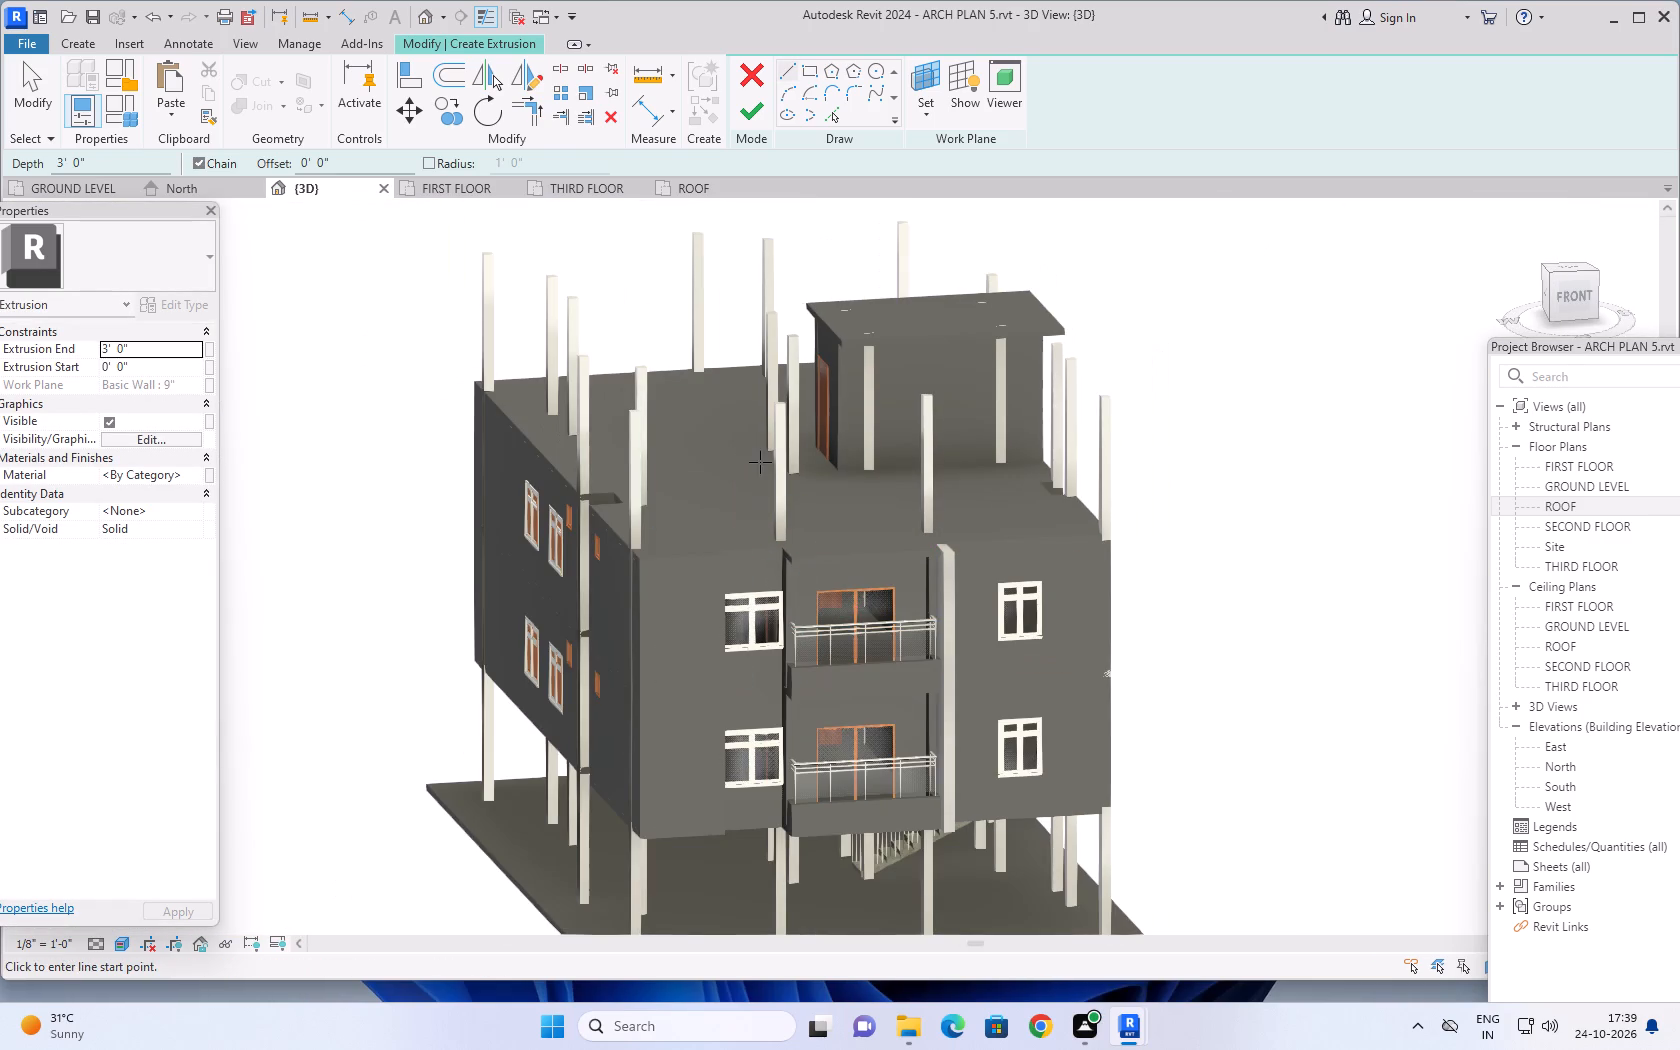
{"action": "left_click", "coordinate": [815, 67]}
{"action": "scroll", "coordinate": [797, 533], "scroll_direction": "up", "scroll_amount": 5}
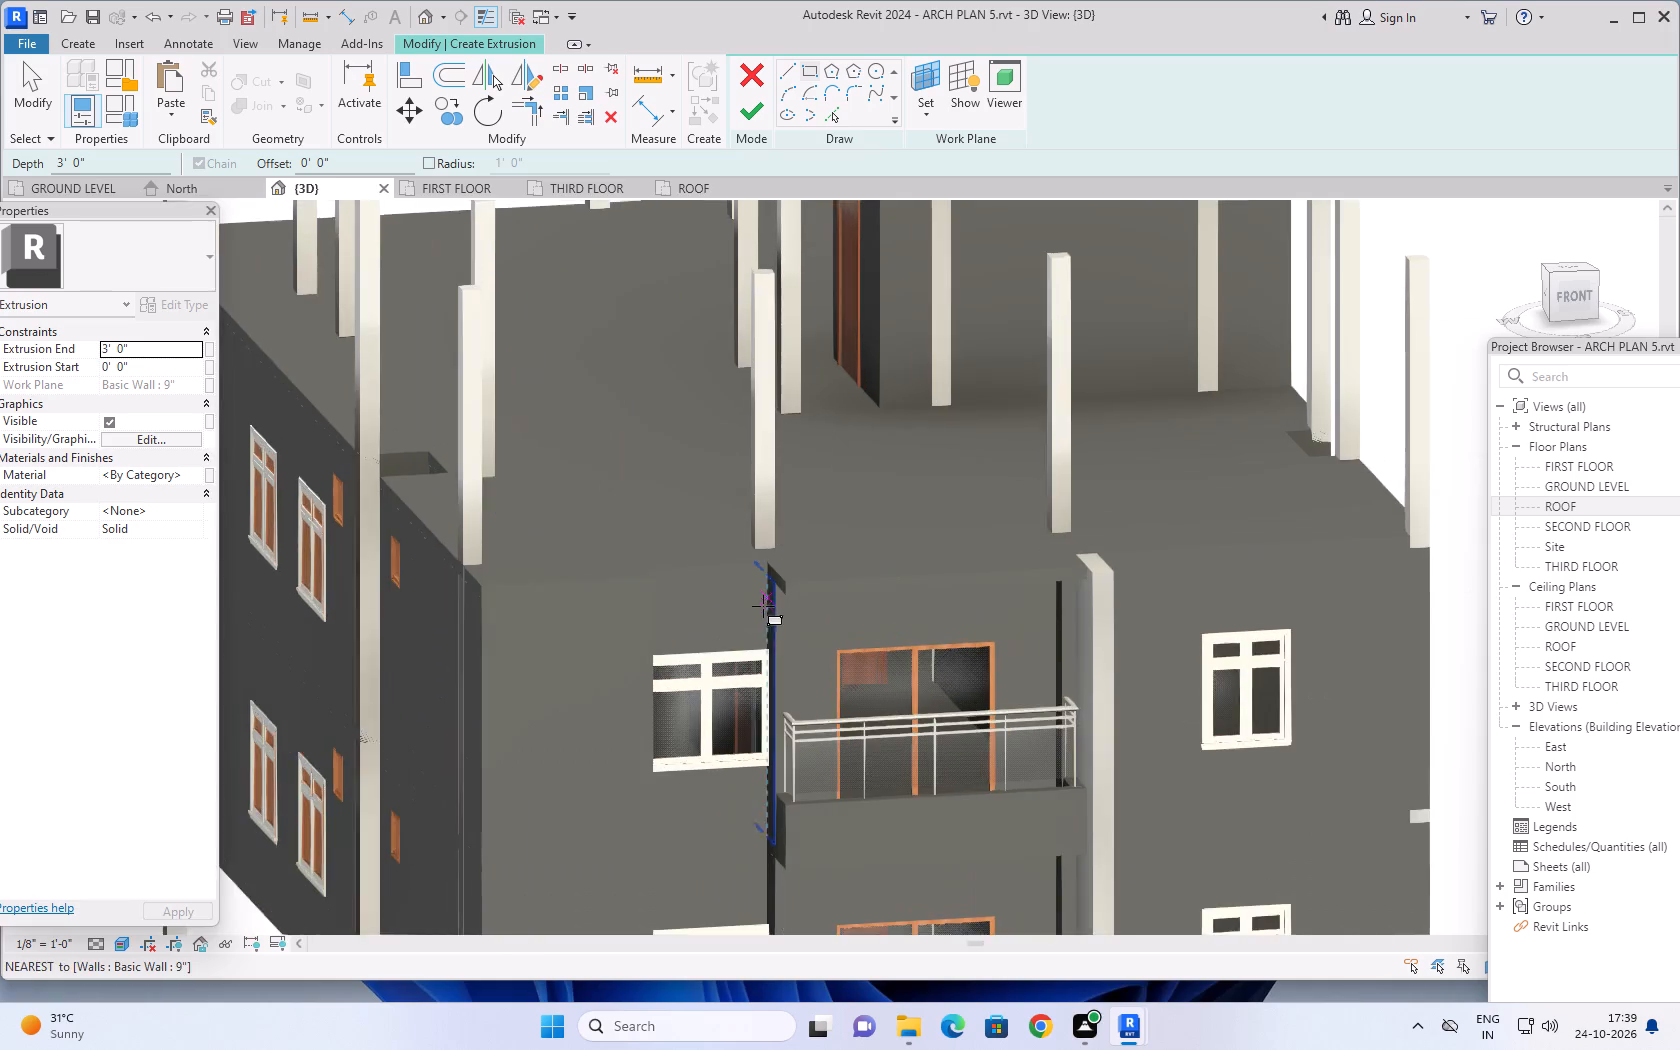
{"action": "scroll", "coordinate": [762, 606], "scroll_direction": "up", "scroll_amount": 15}
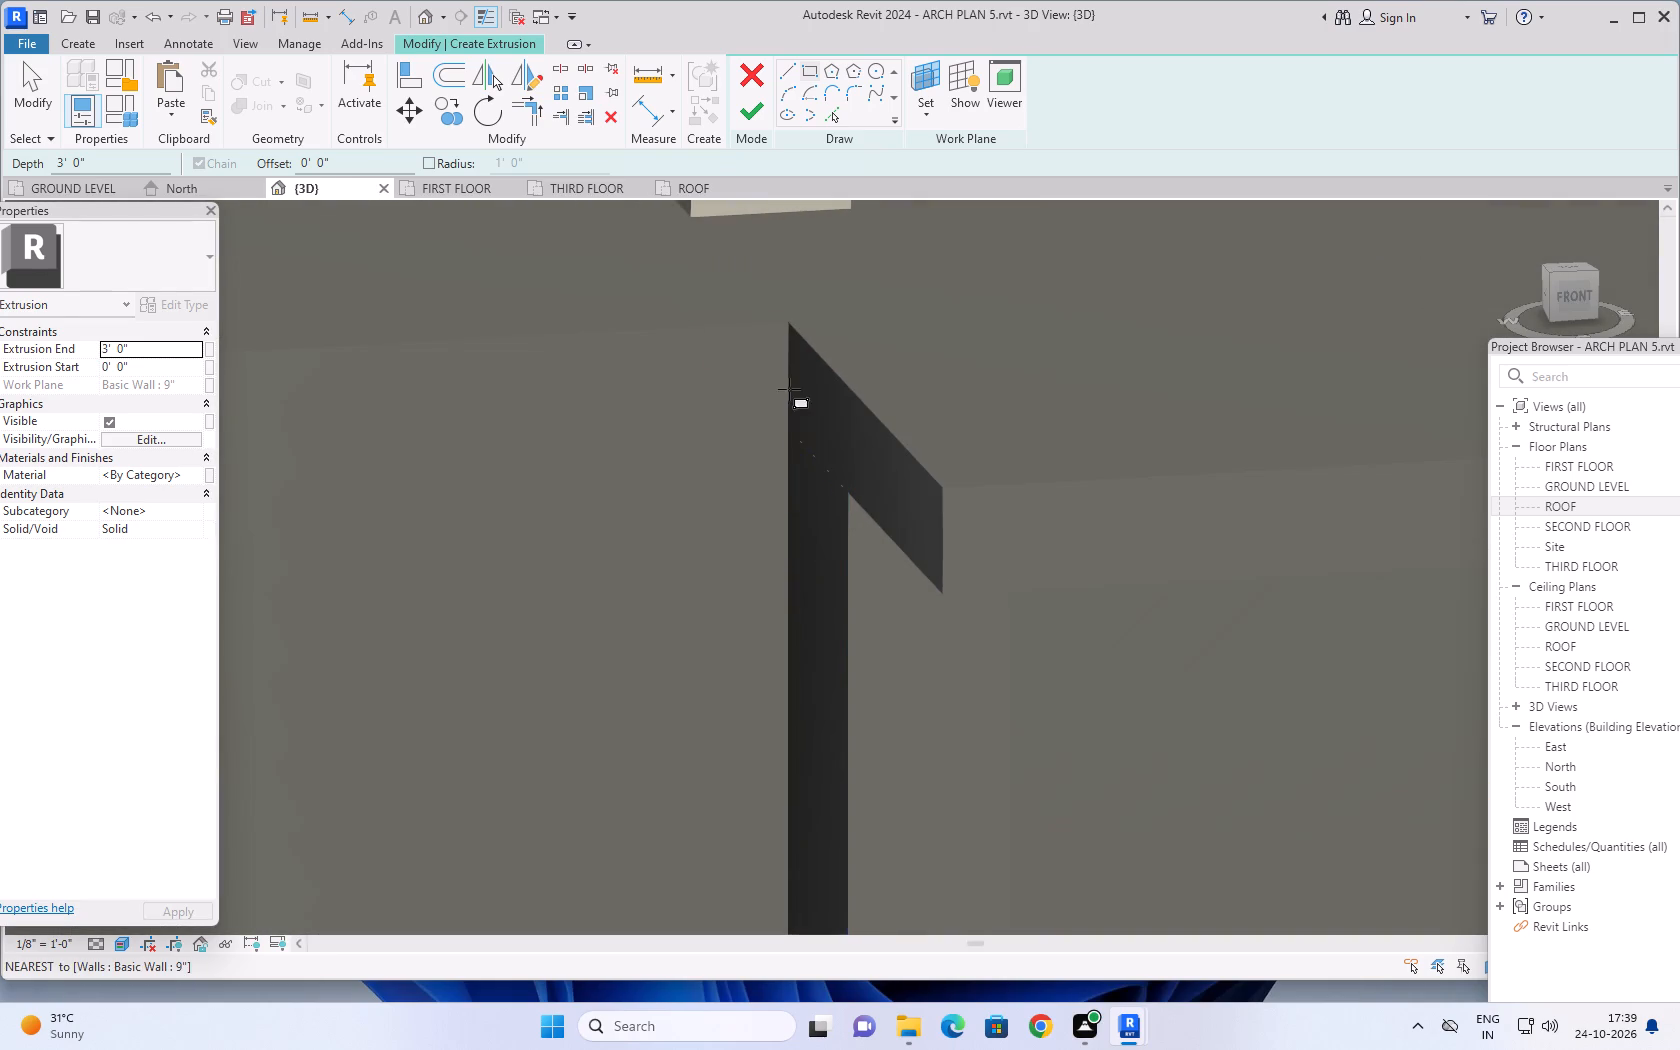
{"action": "left_click", "coordinate": [789, 322]}
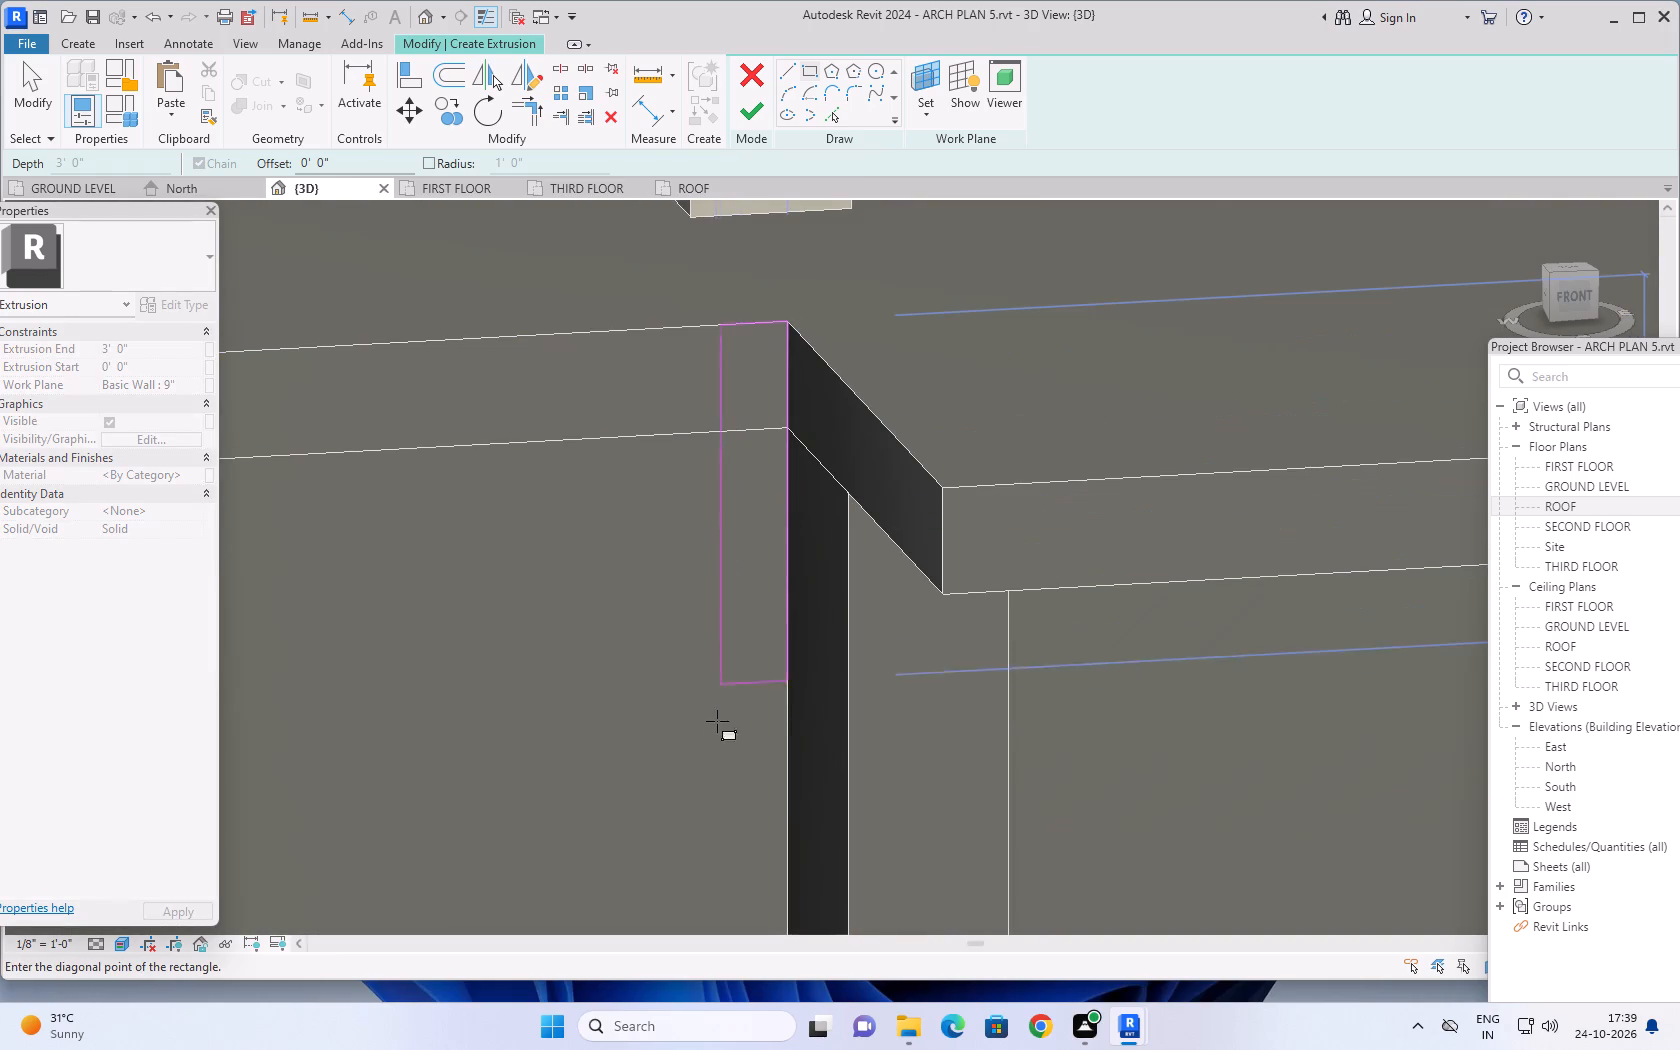
{"action": "scroll", "coordinate": [714, 767], "scroll_direction": "down", "scroll_amount": 10}
{"action": "middle_click_drag", "start_coordinate": [719, 812], "coordinate": [671, 503]}
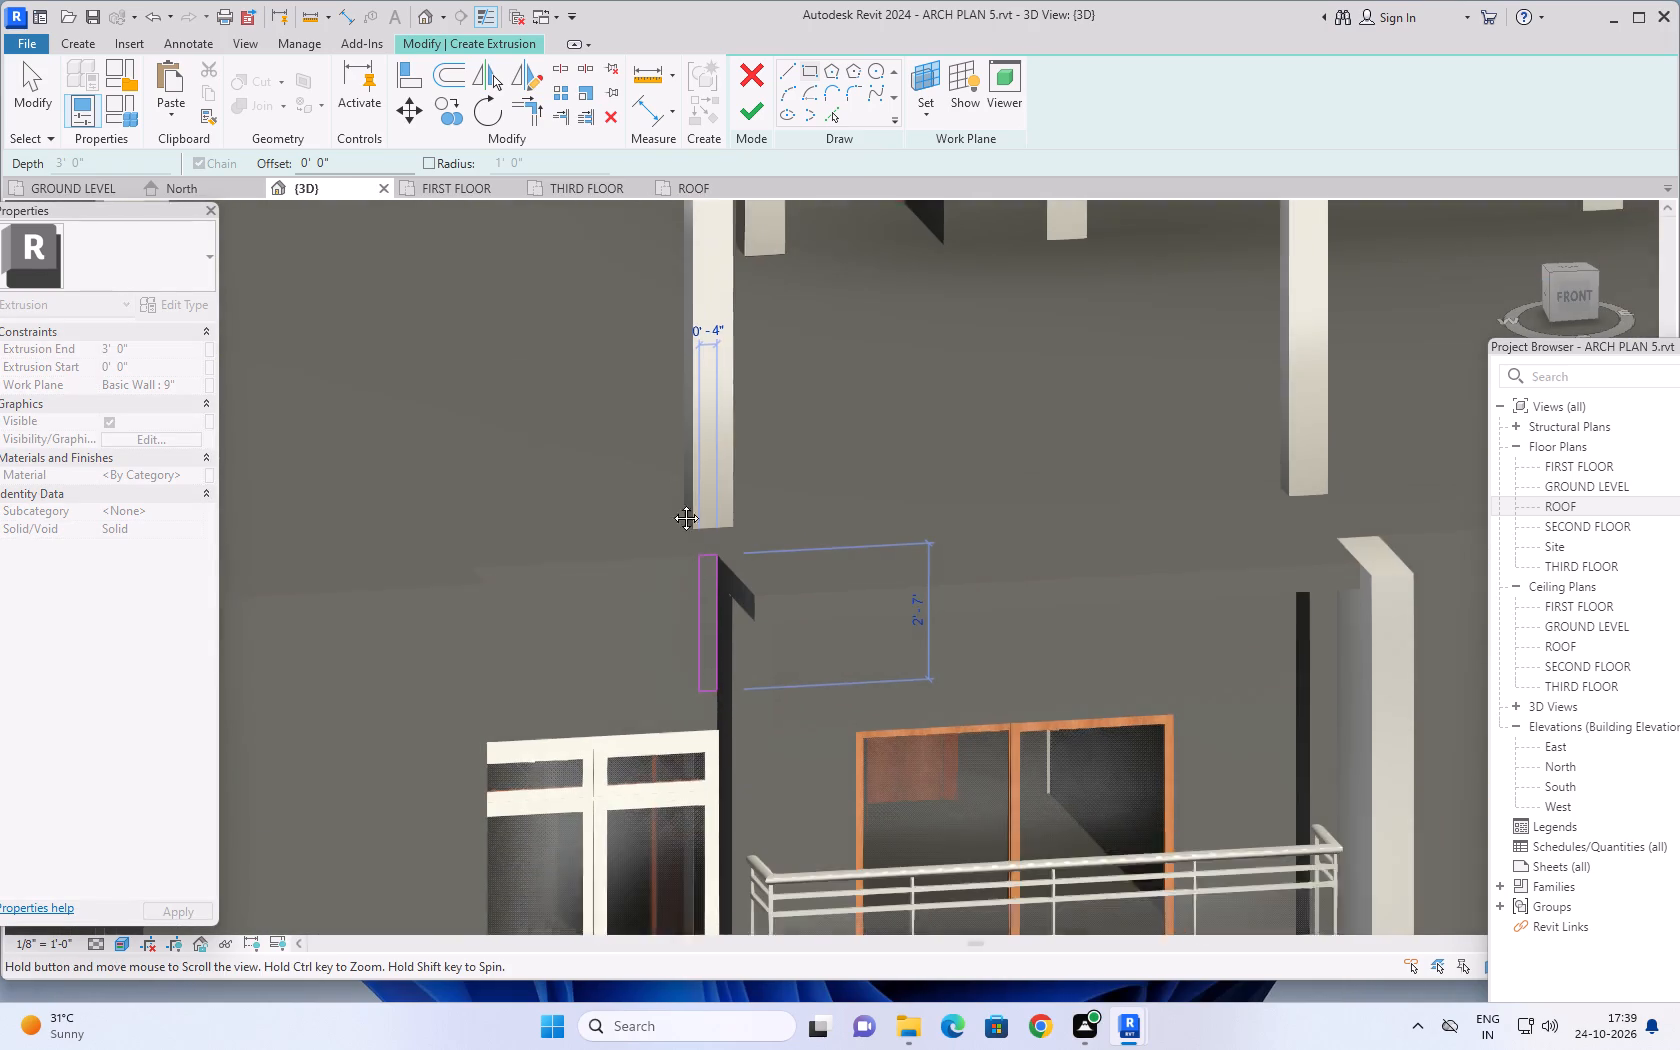
{"action": "middle_click_drag", "start_coordinate": [671, 503], "coordinate": [660, 379]}
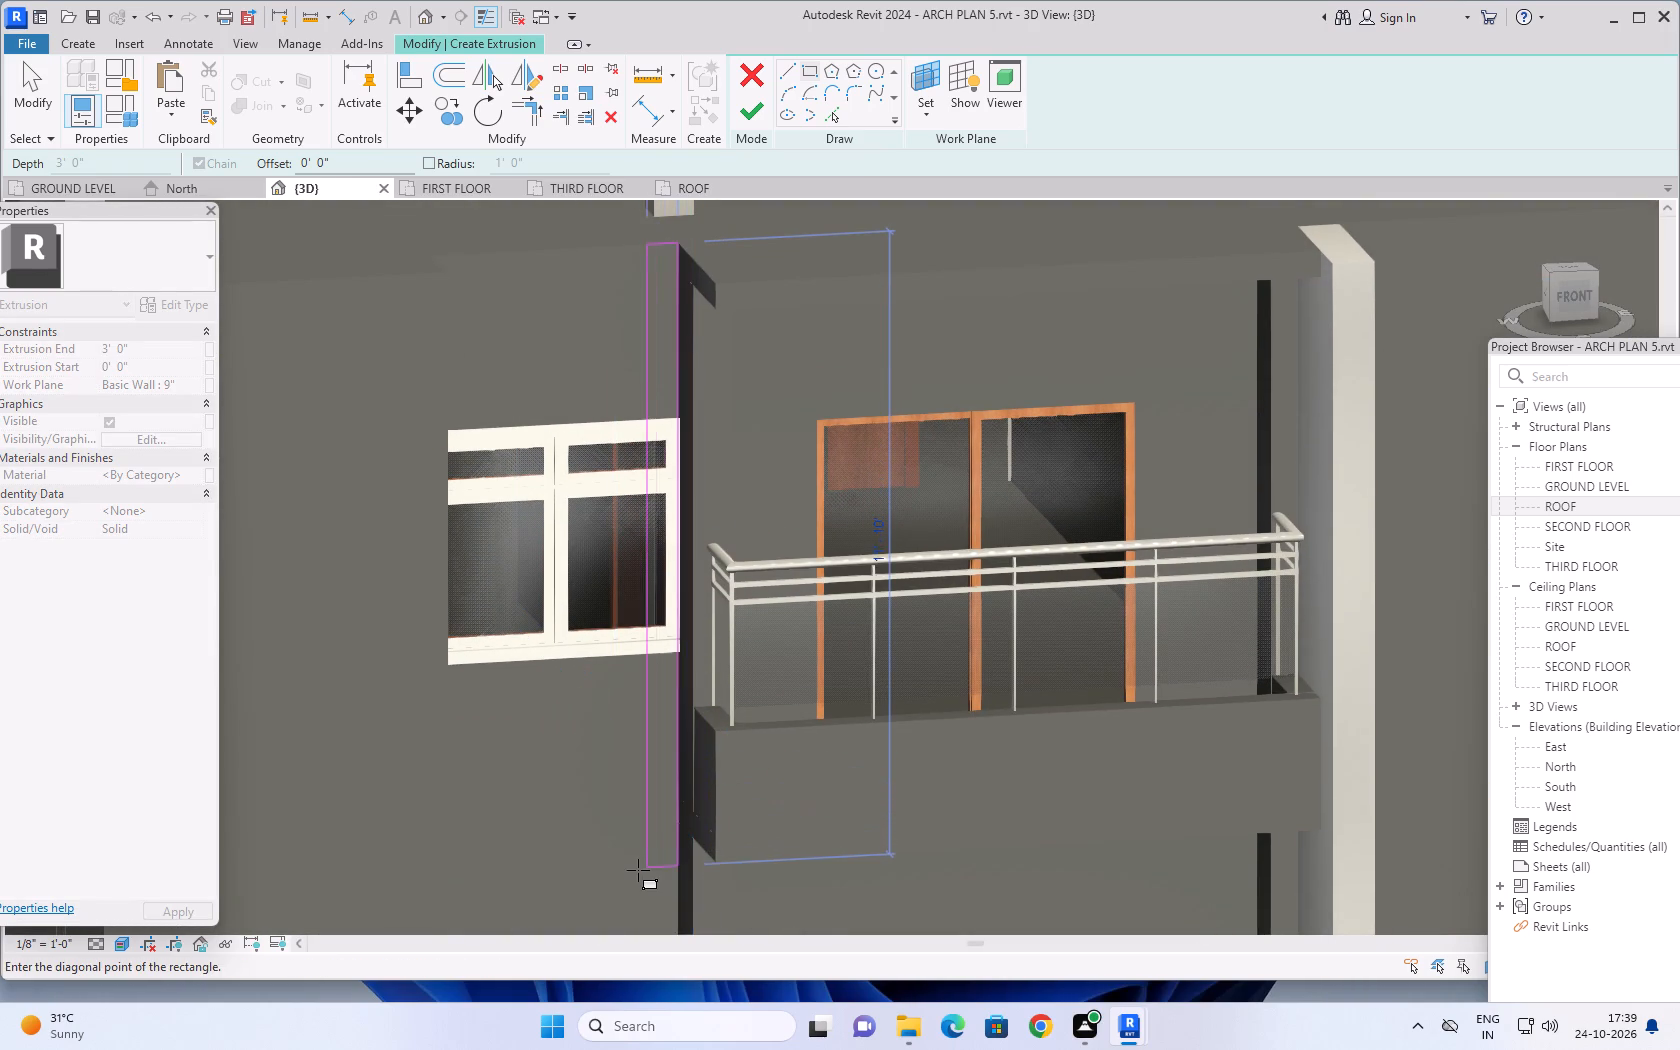
{"action": "scroll", "coordinate": [636, 870], "scroll_direction": "down", "scroll_amount": 2}
{"action": "middle_click_drag", "start_coordinate": [635, 871], "coordinate": [580, 488]}
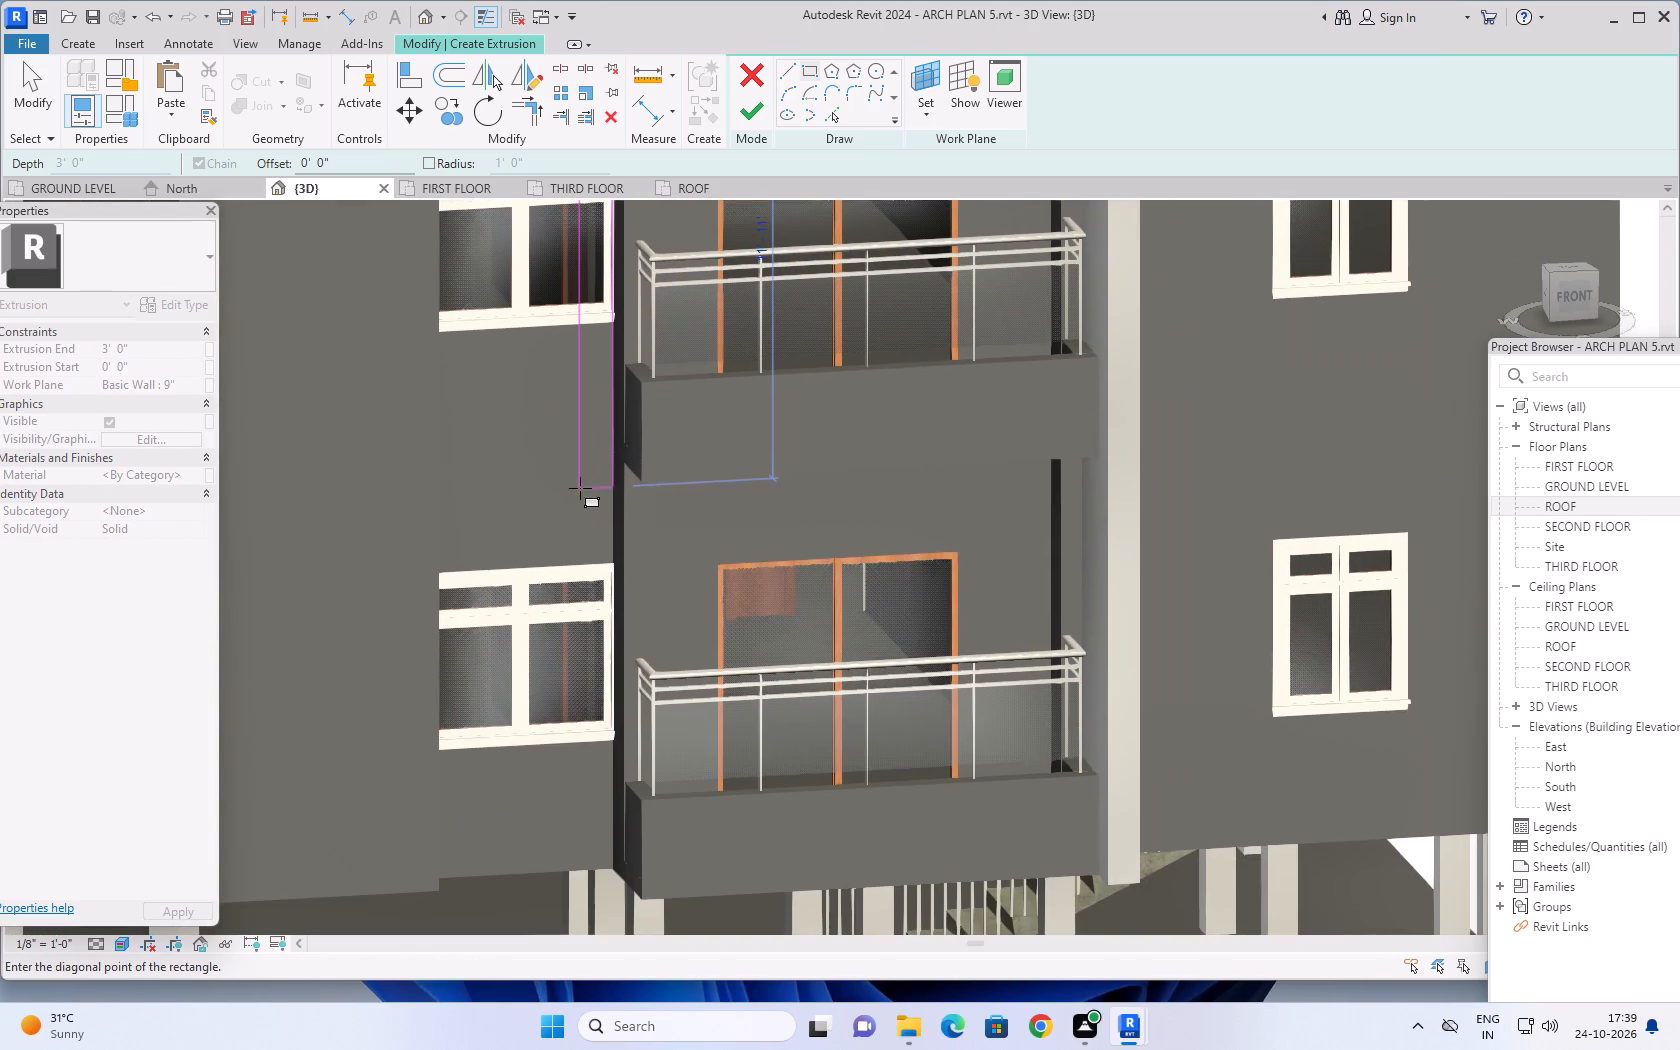
{"action": "scroll", "coordinate": [579, 750], "scroll_direction": "down", "scroll_amount": 1}
{"action": "middle_click_drag", "start_coordinate": [576, 748], "coordinate": [565, 650]}
{"action": "scroll", "coordinate": [569, 753], "scroll_direction": "up", "scroll_amount": 5}
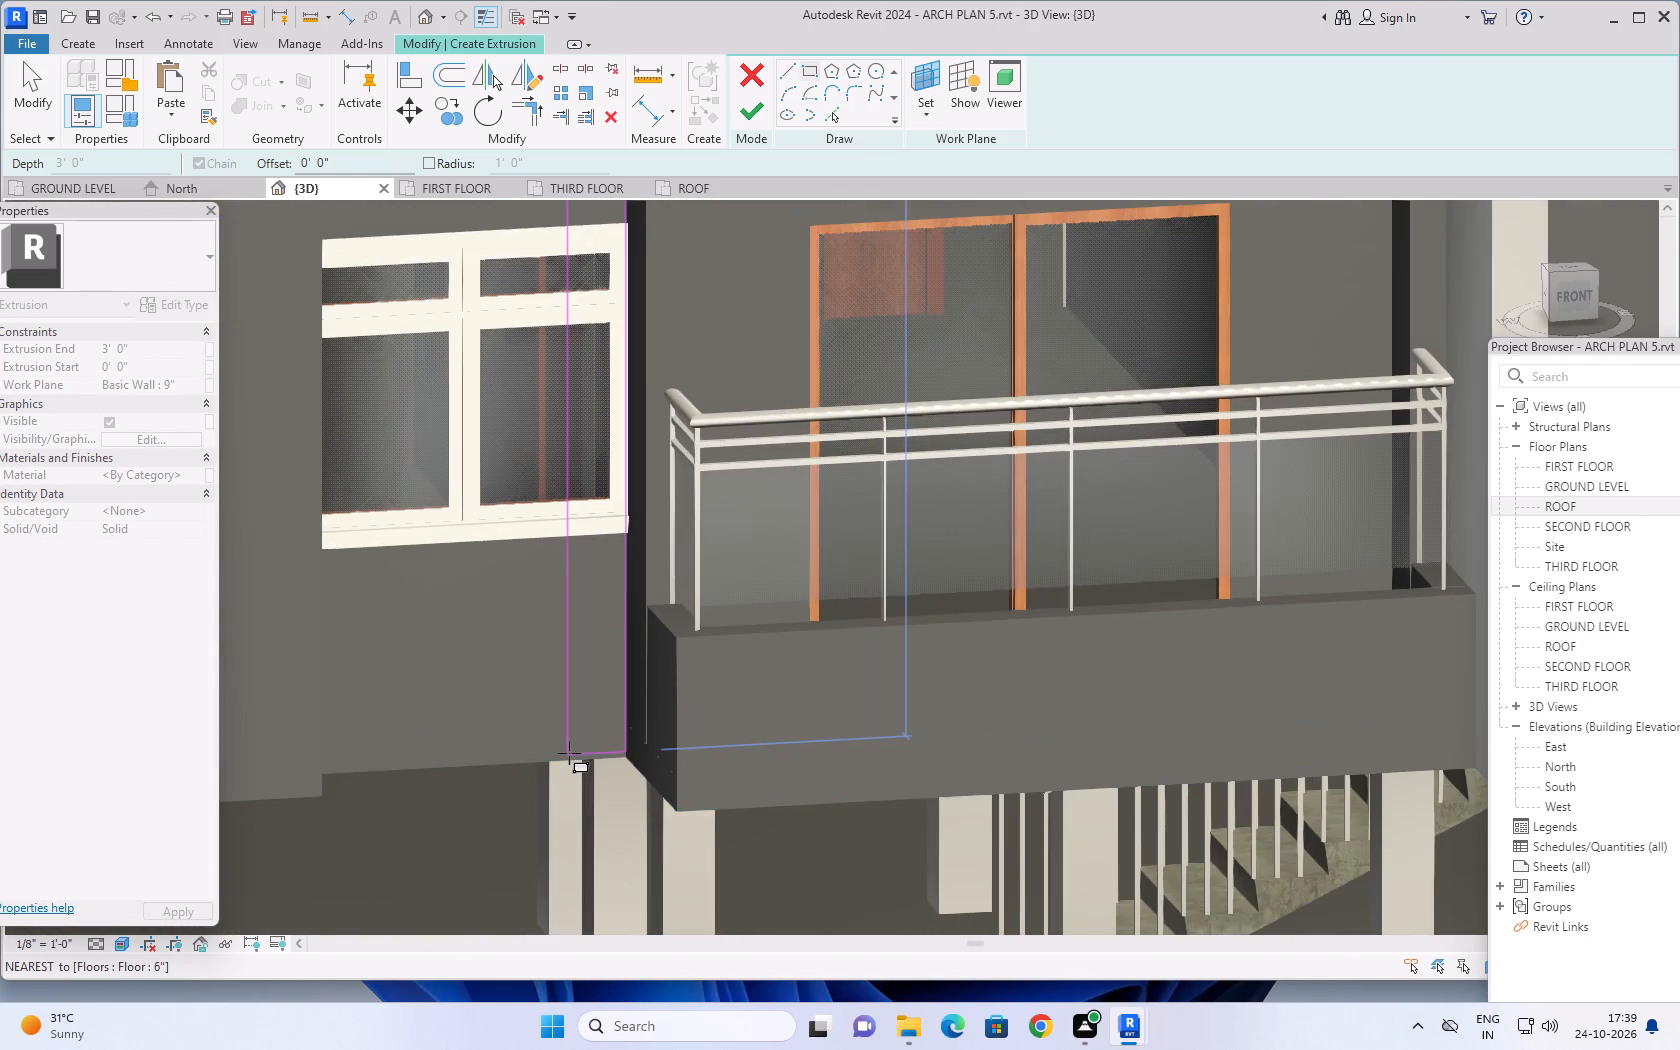
{"action": "scroll", "coordinate": [569, 753], "scroll_direction": "up", "scroll_amount": 3}
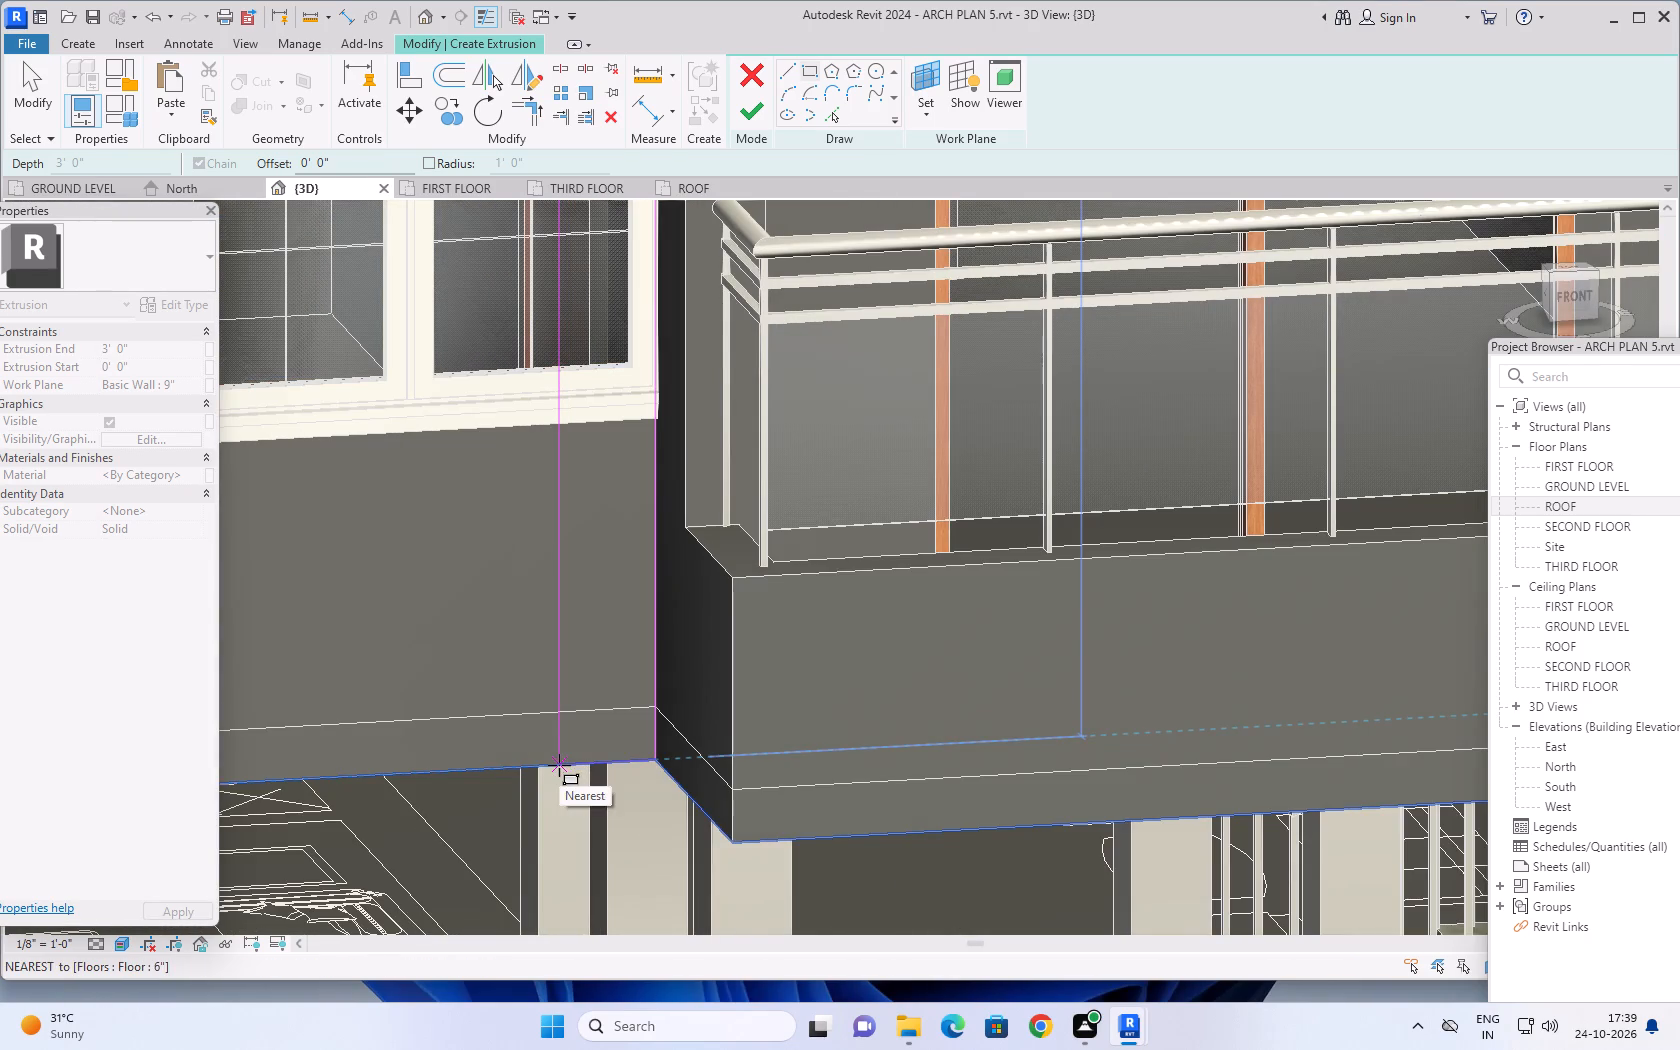
{"action": "left_click", "coordinate": [559, 765]}
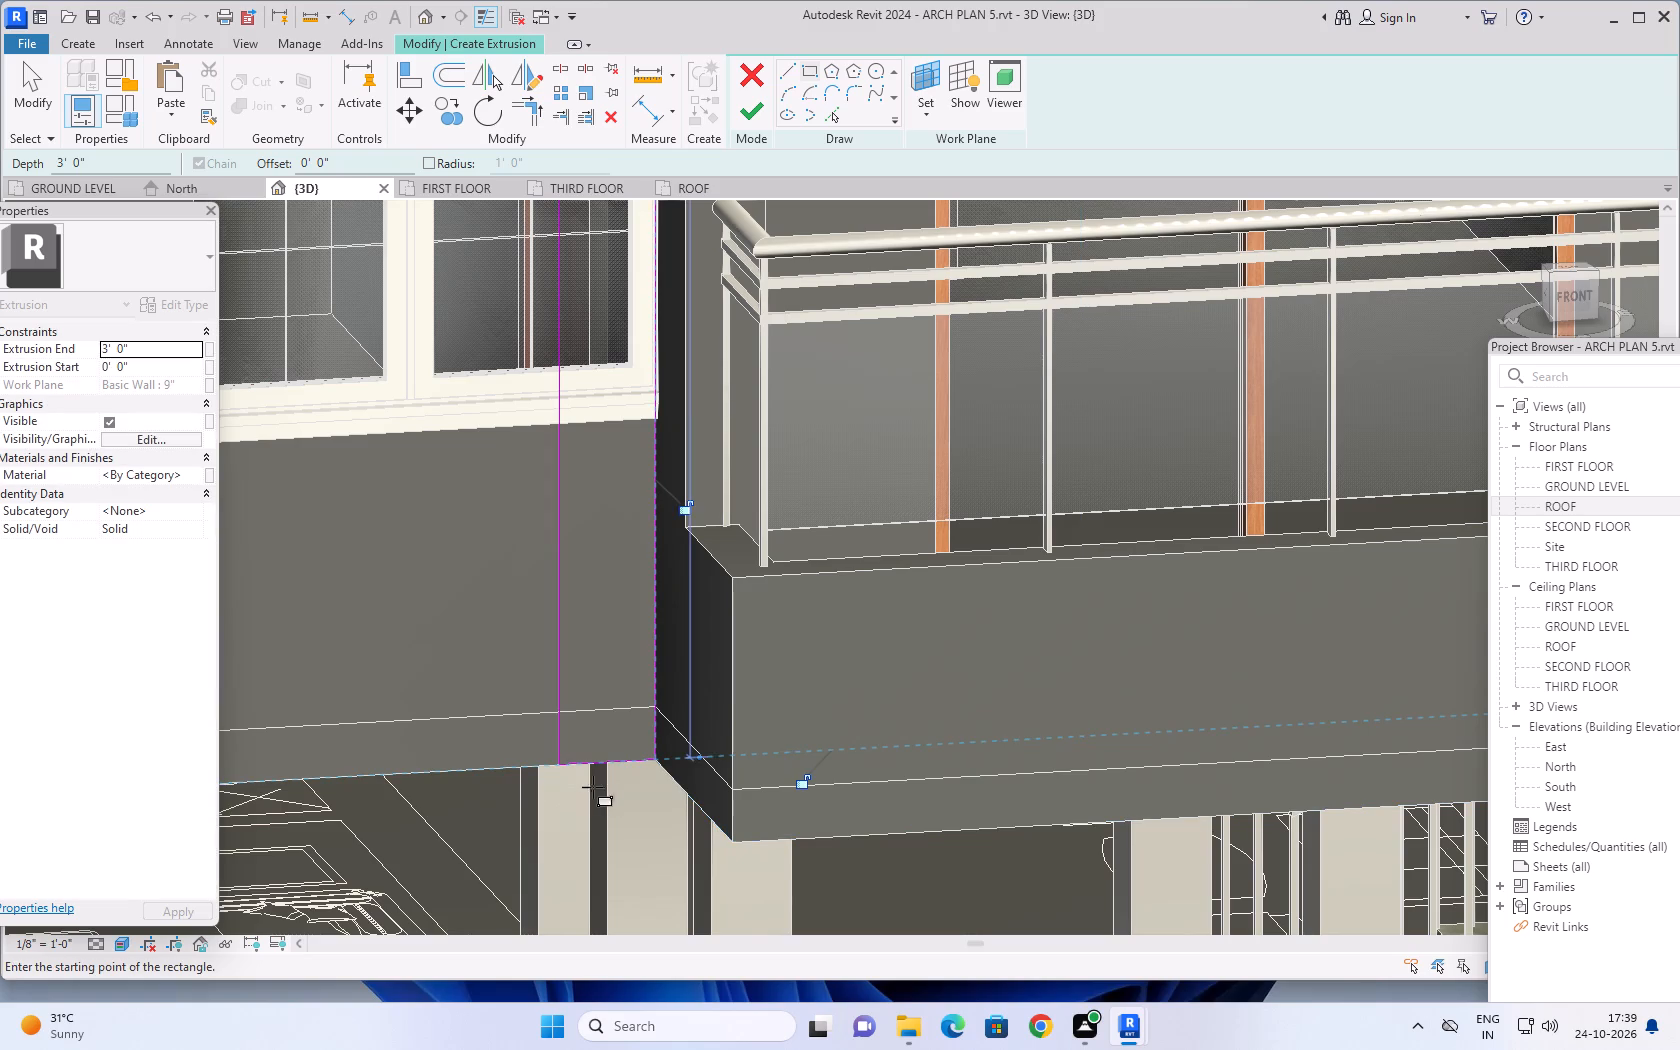
{"action": "scroll", "coordinate": [631, 664], "scroll_direction": "down", "scroll_amount": 8}
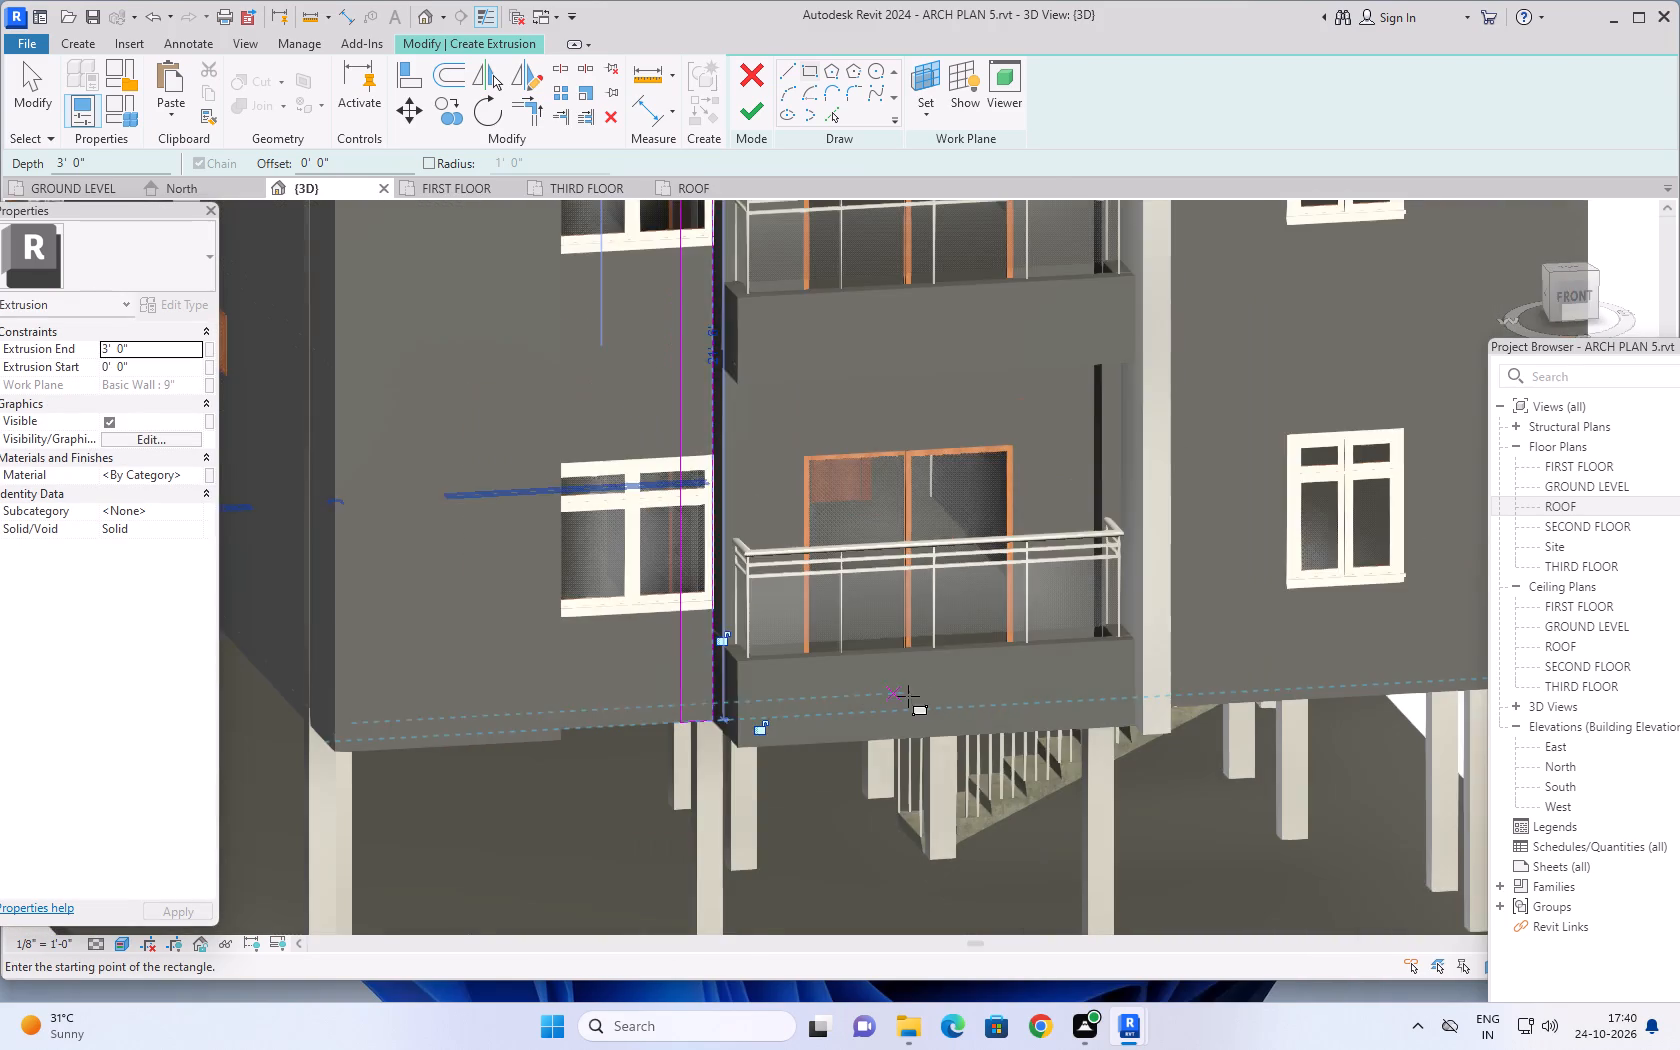
{"action": "scroll", "coordinate": [920, 697], "scroll_direction": "down", "scroll_amount": 2}
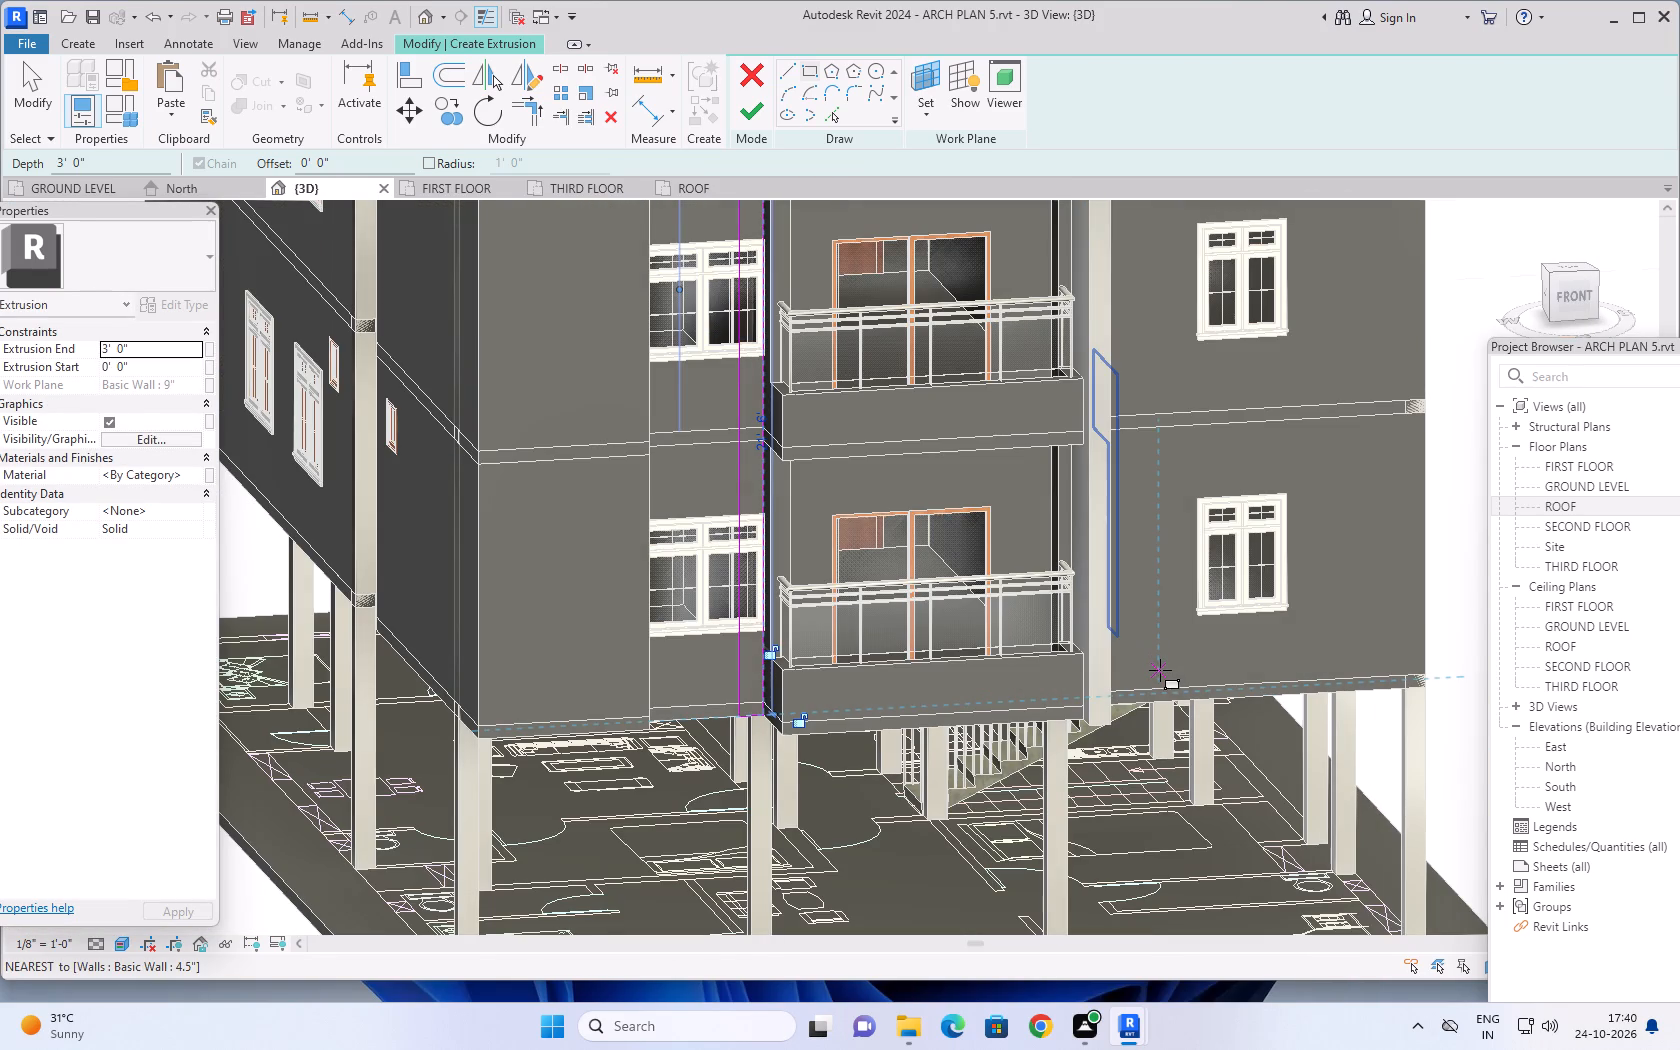
{"action": "key", "text": "Escape"}
{"action": "key", "text": "Escape"}
{"action": "left_click", "coordinate": [1097, 615]}
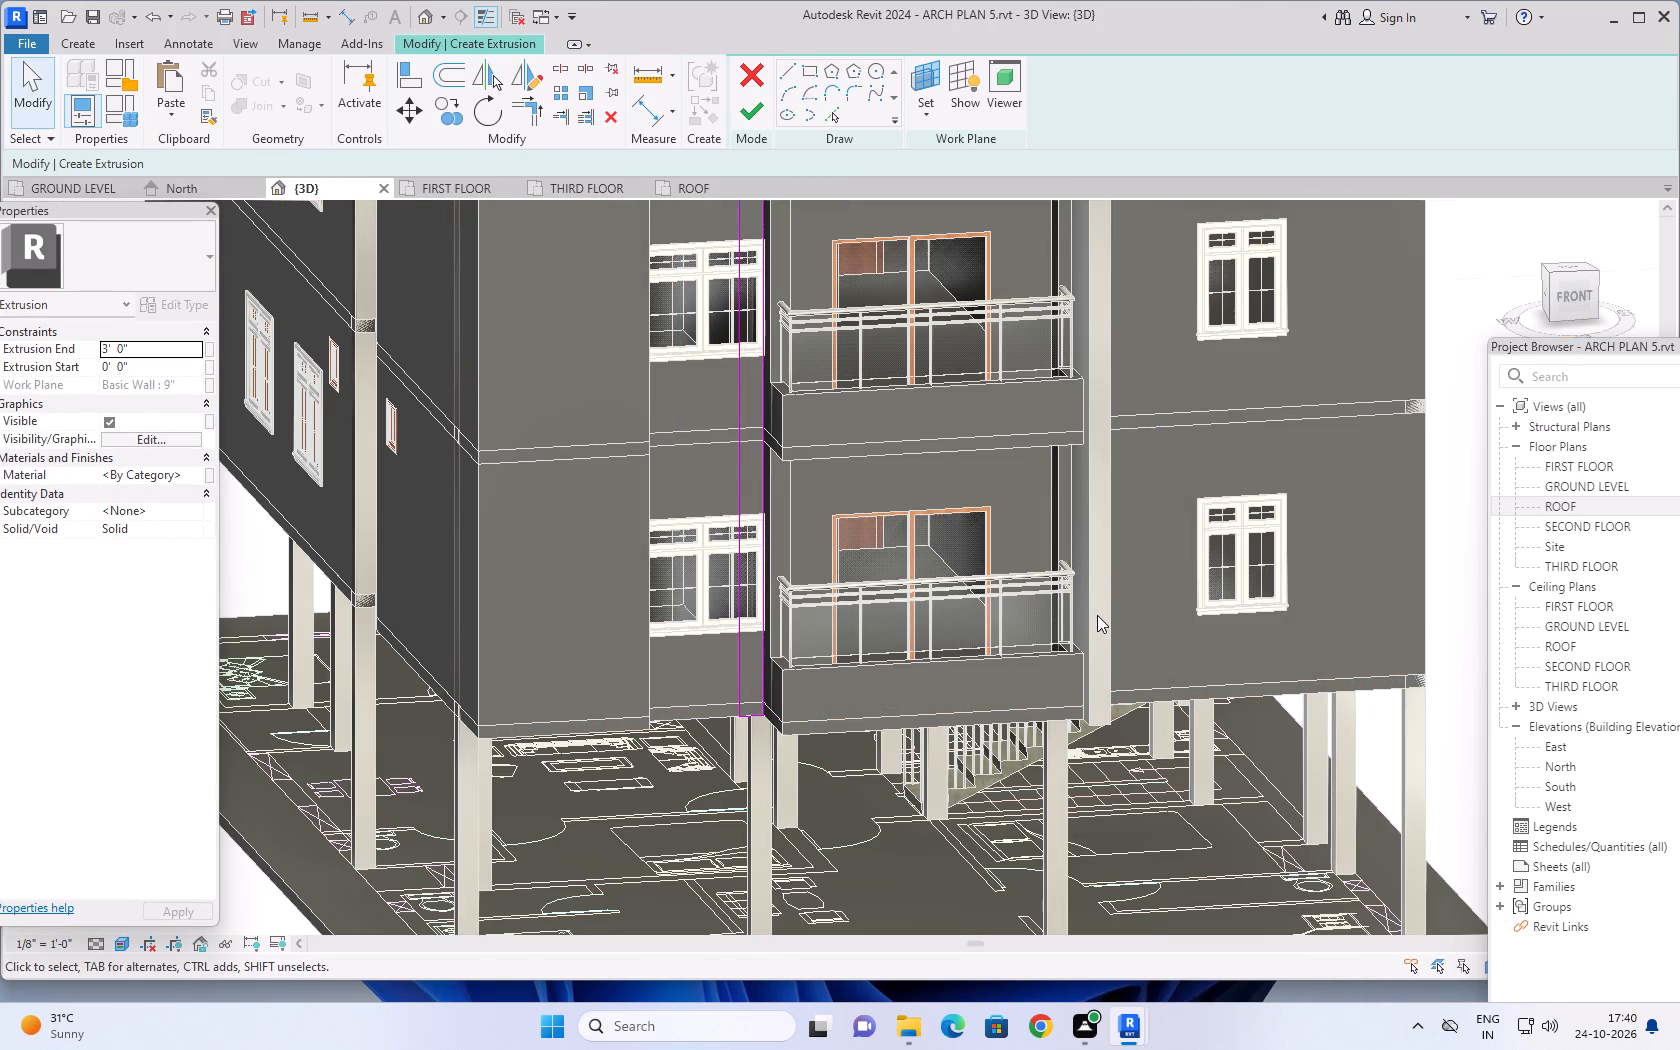
{"action": "left_click", "coordinate": [744, 123]}
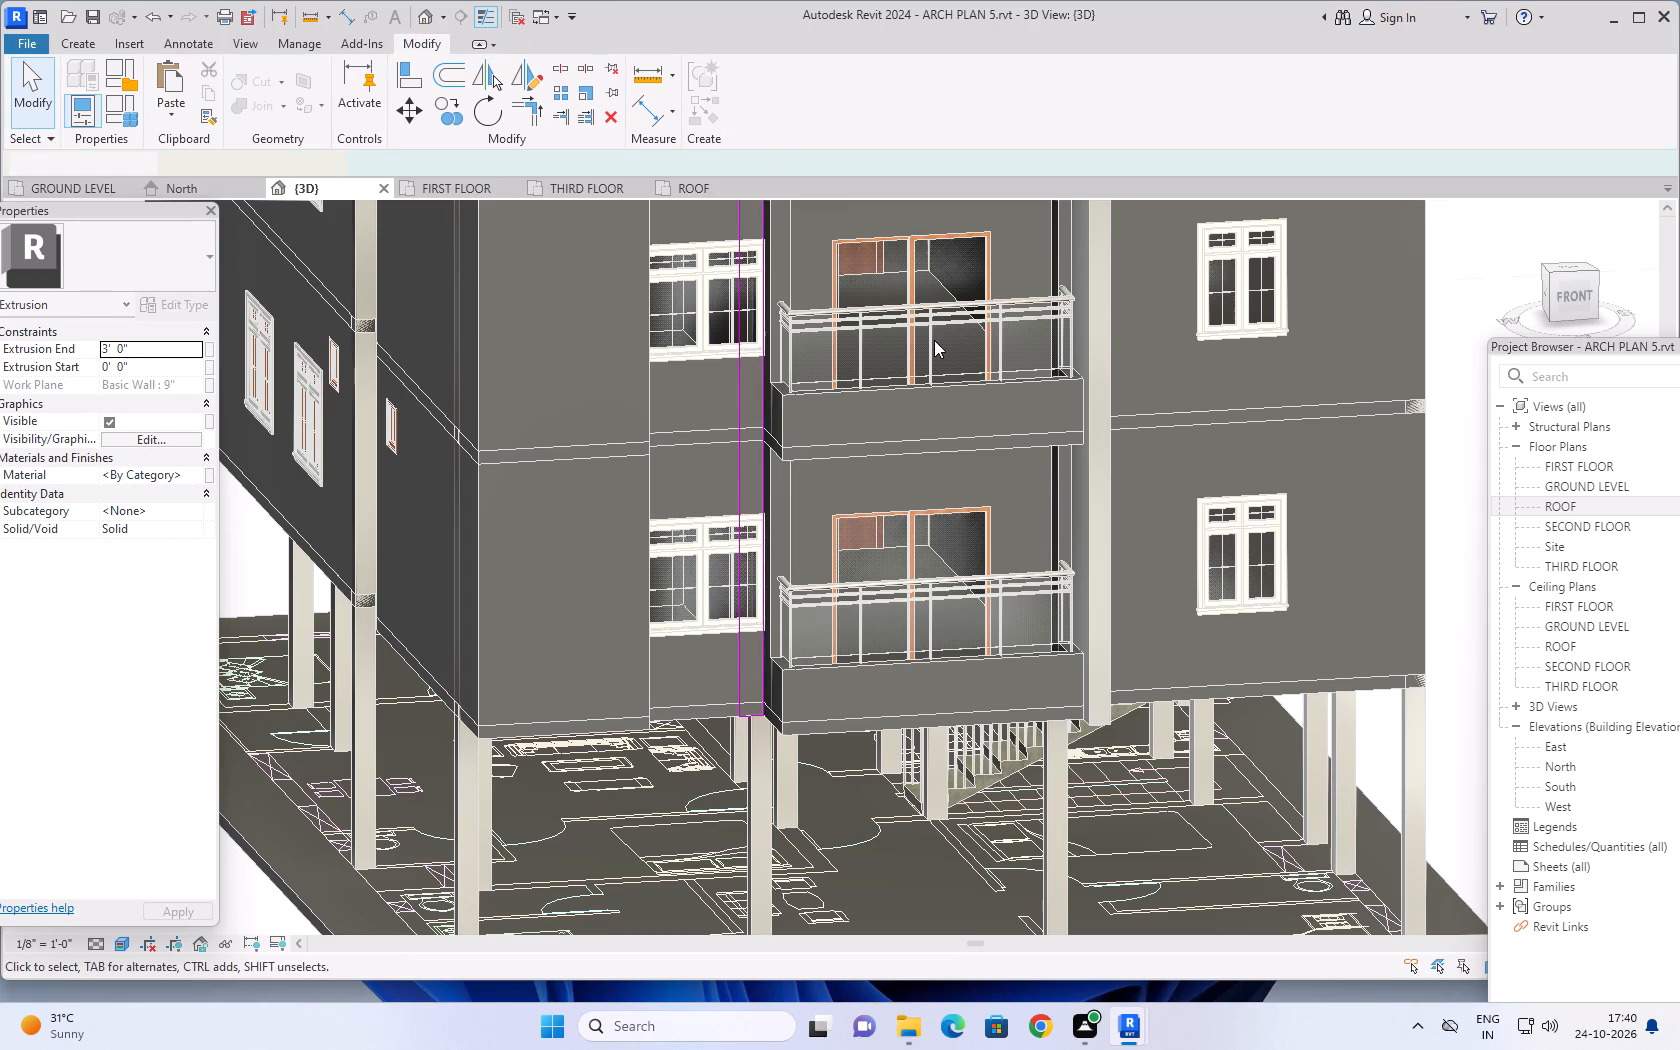
Edit the sketch of the earlier vertical extrusion on the staircase side of the balconies, set its width to 1', and finish it.
{"action": "left_click", "coordinate": [1109, 417]}
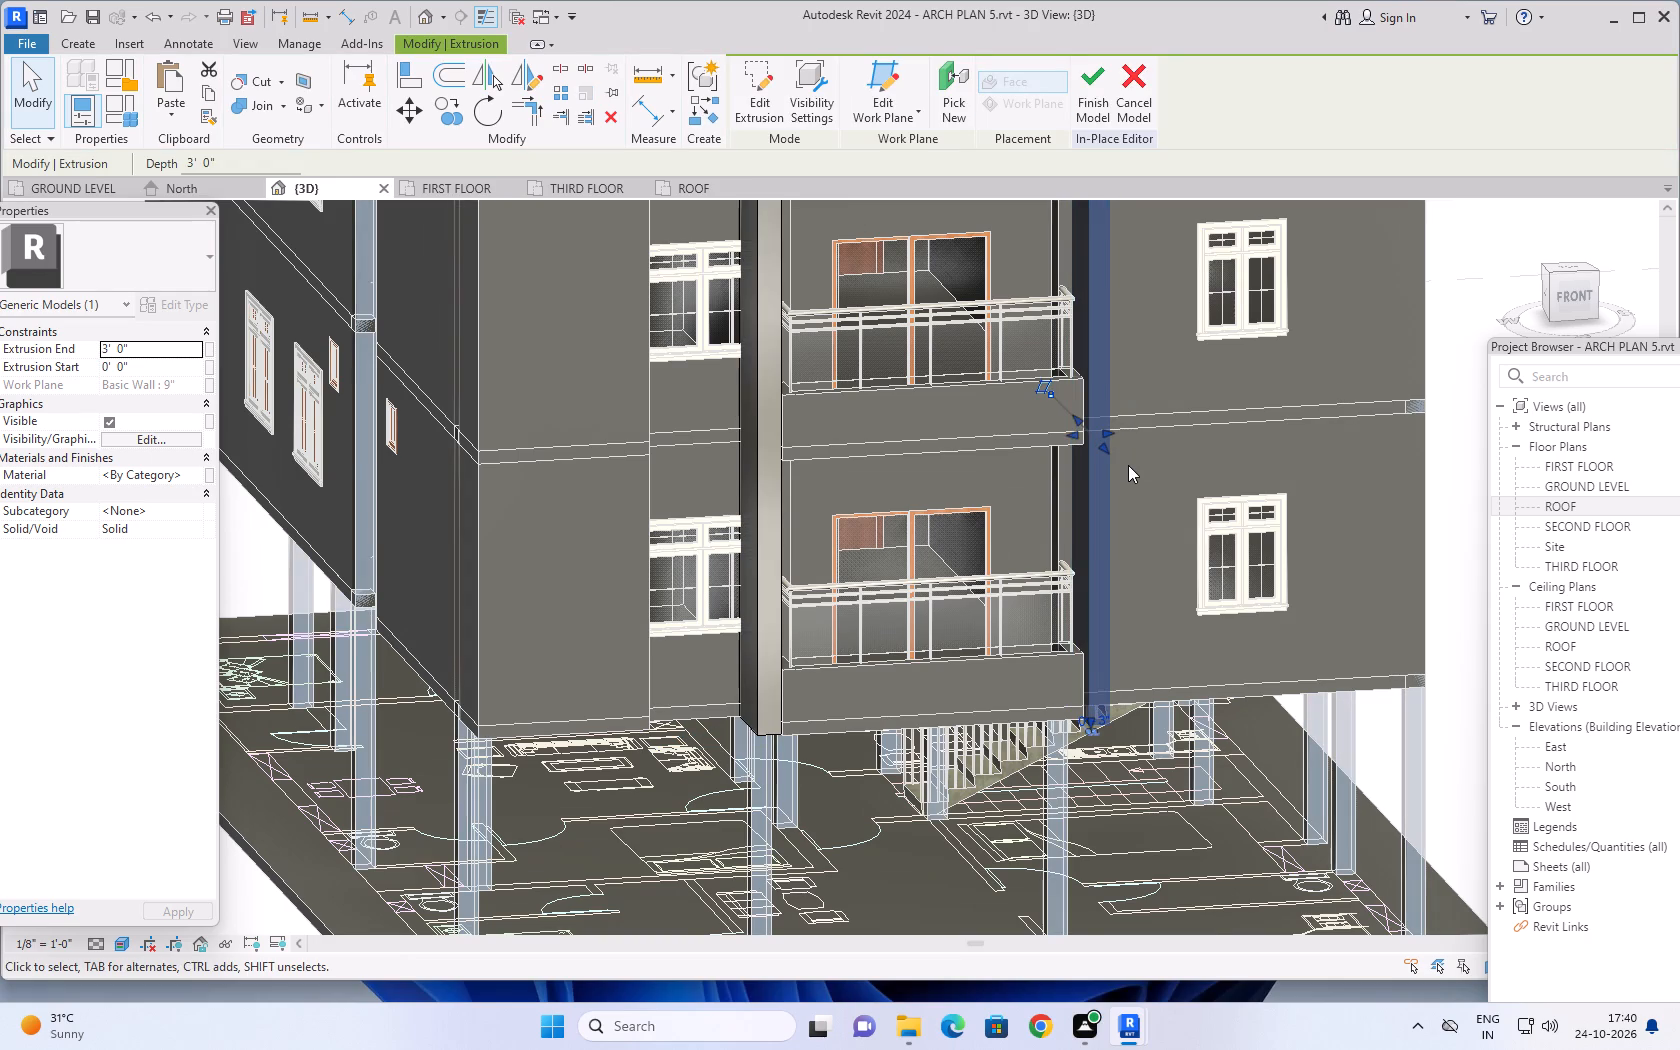
{"action": "key", "text": "Escape"}
{"action": "key", "text": "Escape"}
{"action": "middle_click_drag", "start_coordinate": [1170, 479], "coordinate": [1120, 519], "text": "shift"}
{"action": "left_click", "coordinate": [949, 474]}
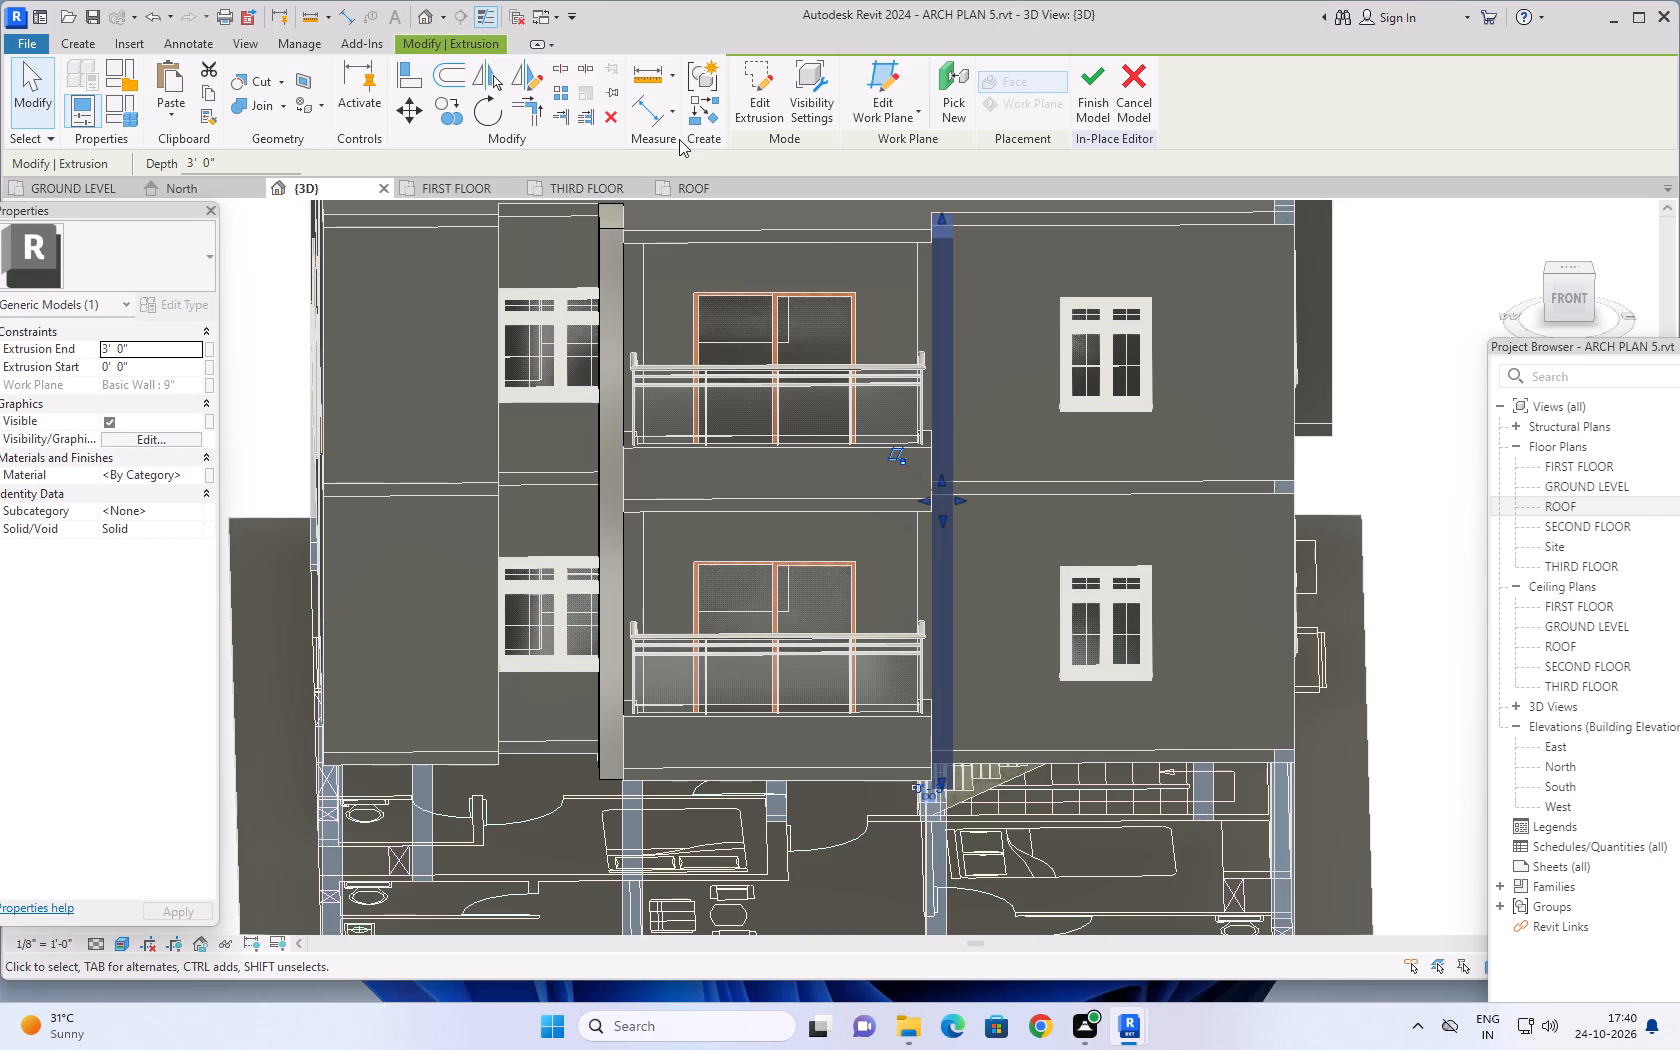
{"action": "left_click", "coordinate": [760, 77]}
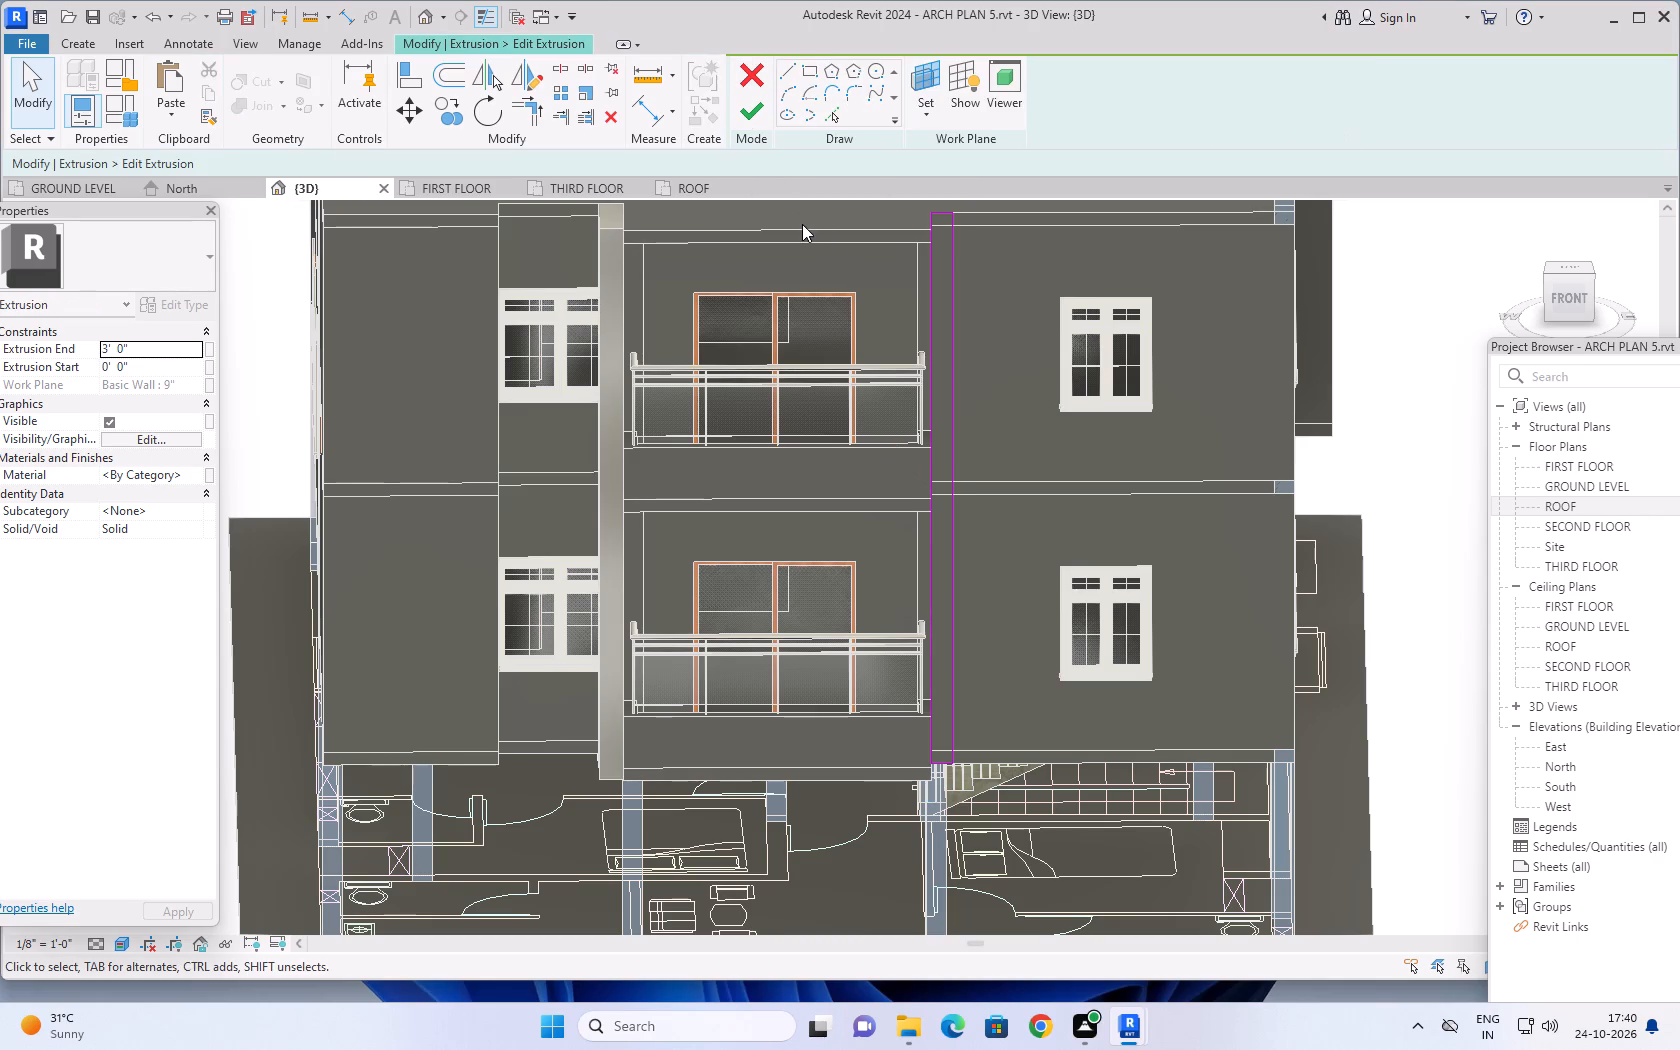
{"action": "middle_click_drag", "start_coordinate": [1004, 364], "coordinate": [990, 409]}
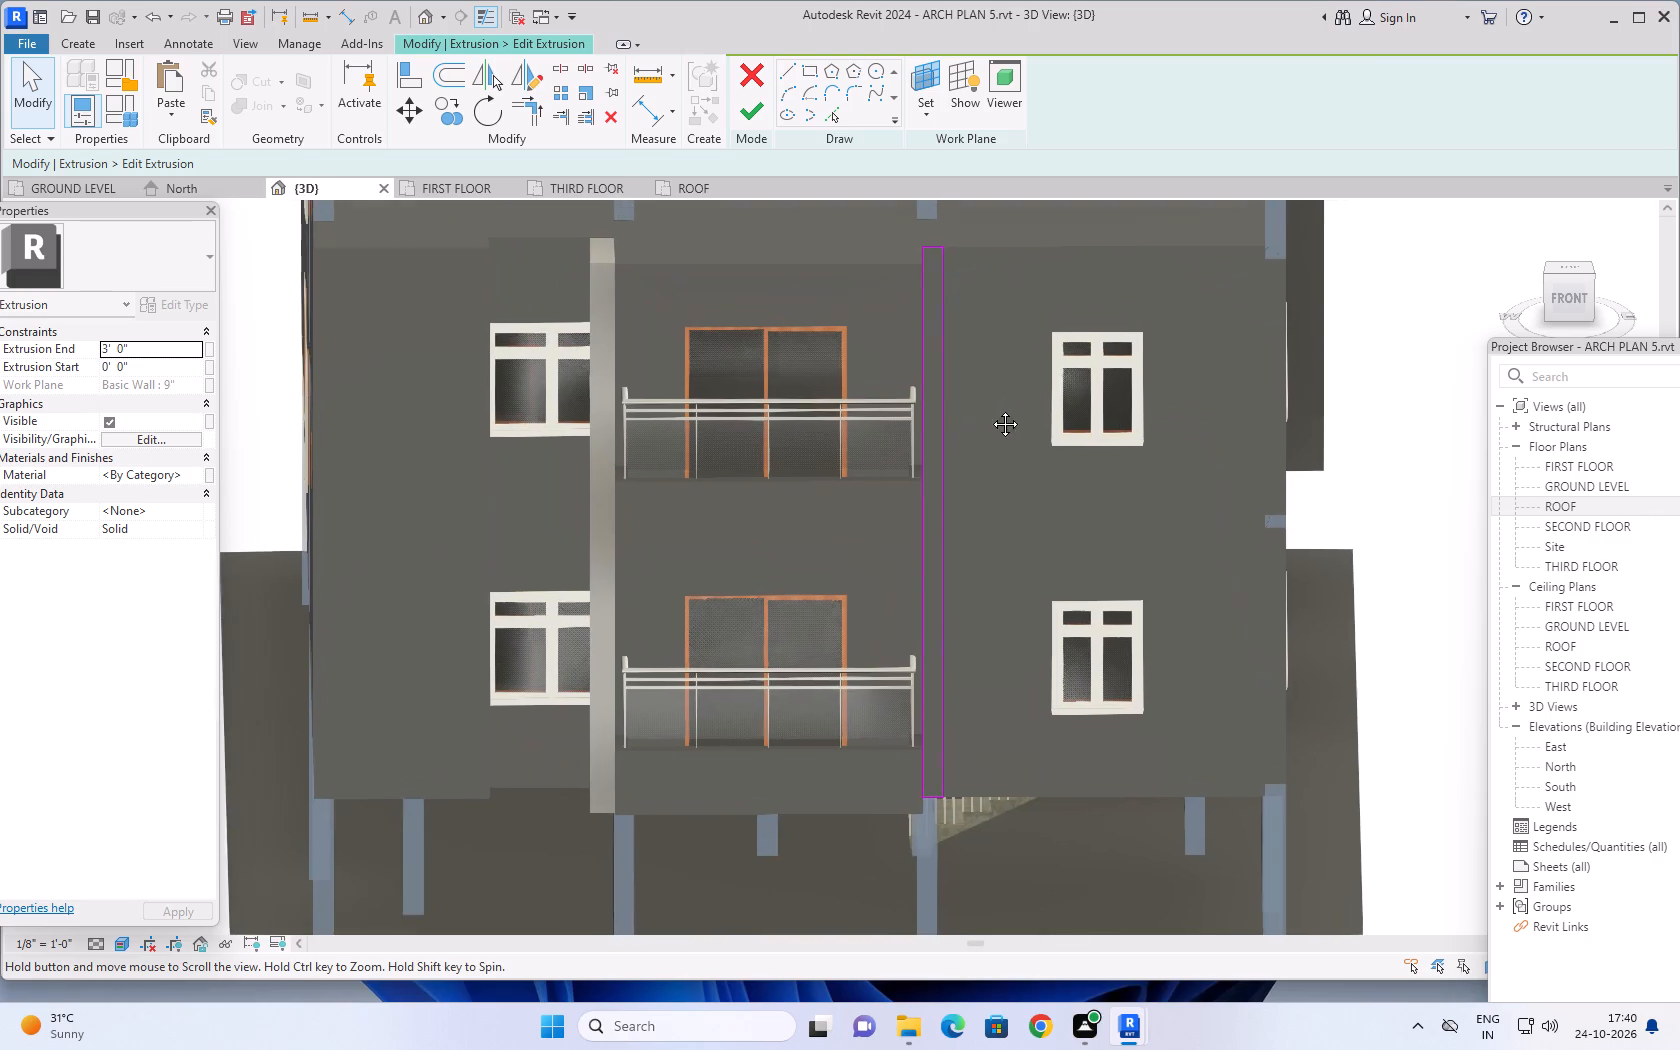
{"action": "middle_click_drag", "start_coordinate": [990, 409], "coordinate": [991, 408]}
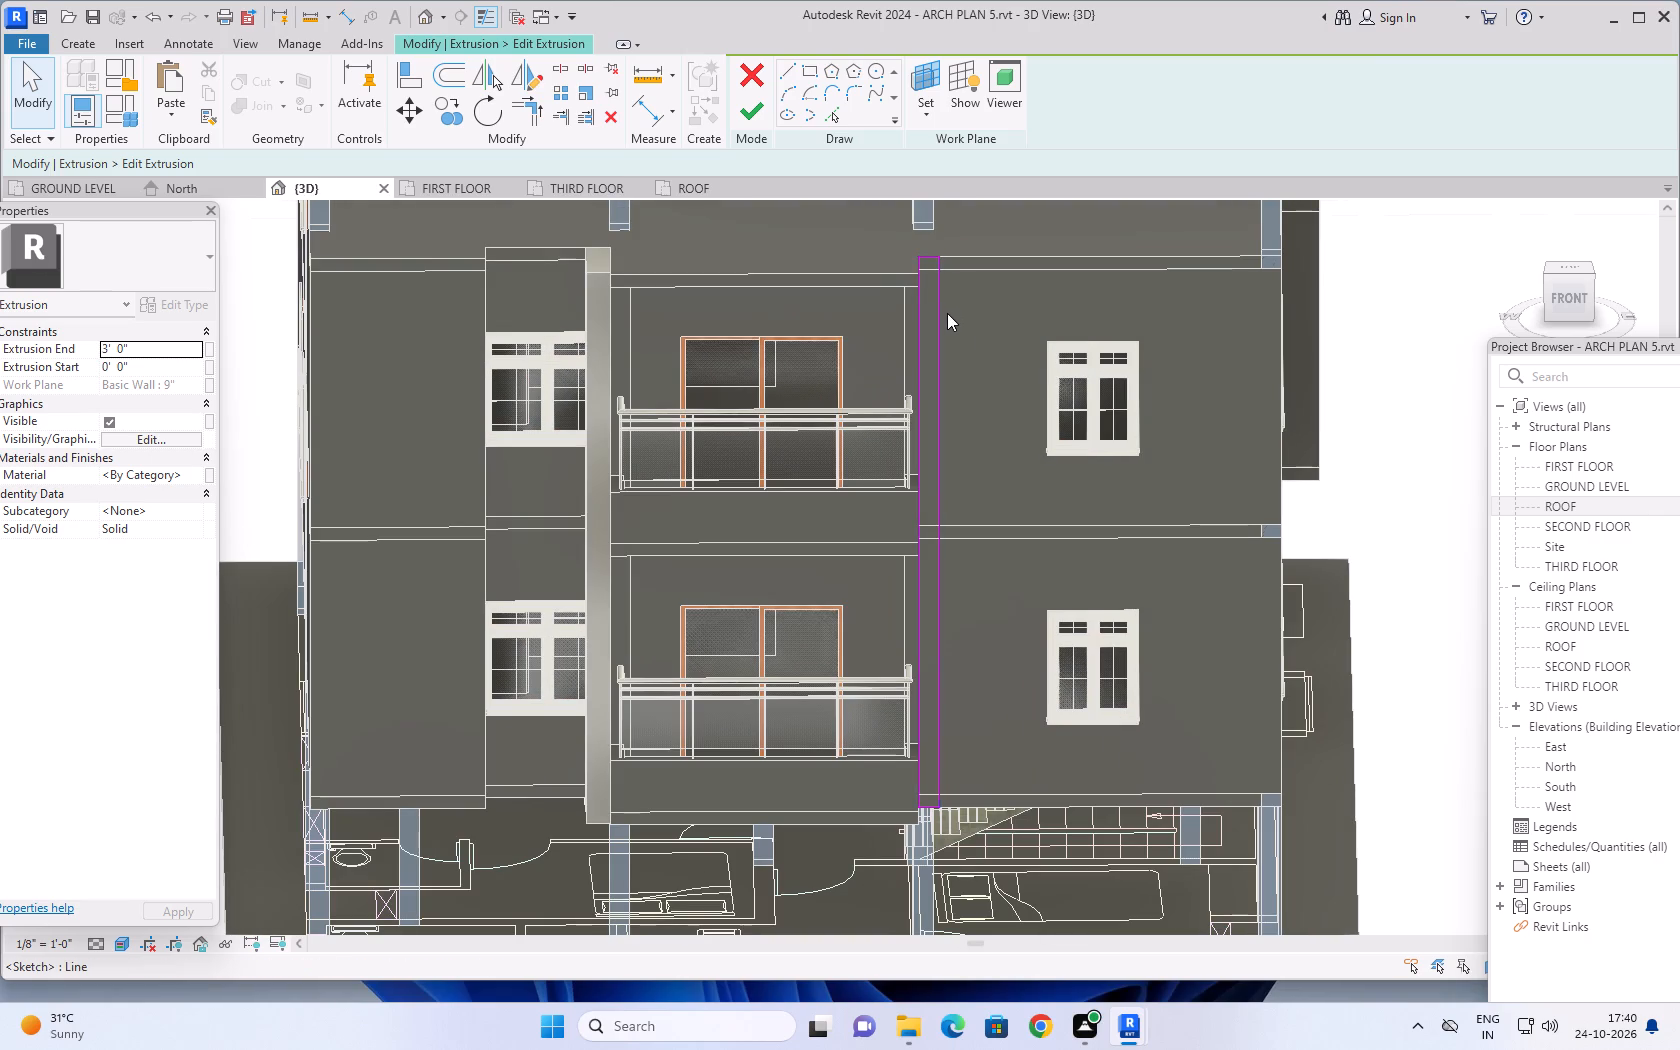
{"action": "left_click", "coordinate": [943, 315]}
{"action": "middle_click_drag", "start_coordinate": [986, 316], "coordinate": [957, 419]}
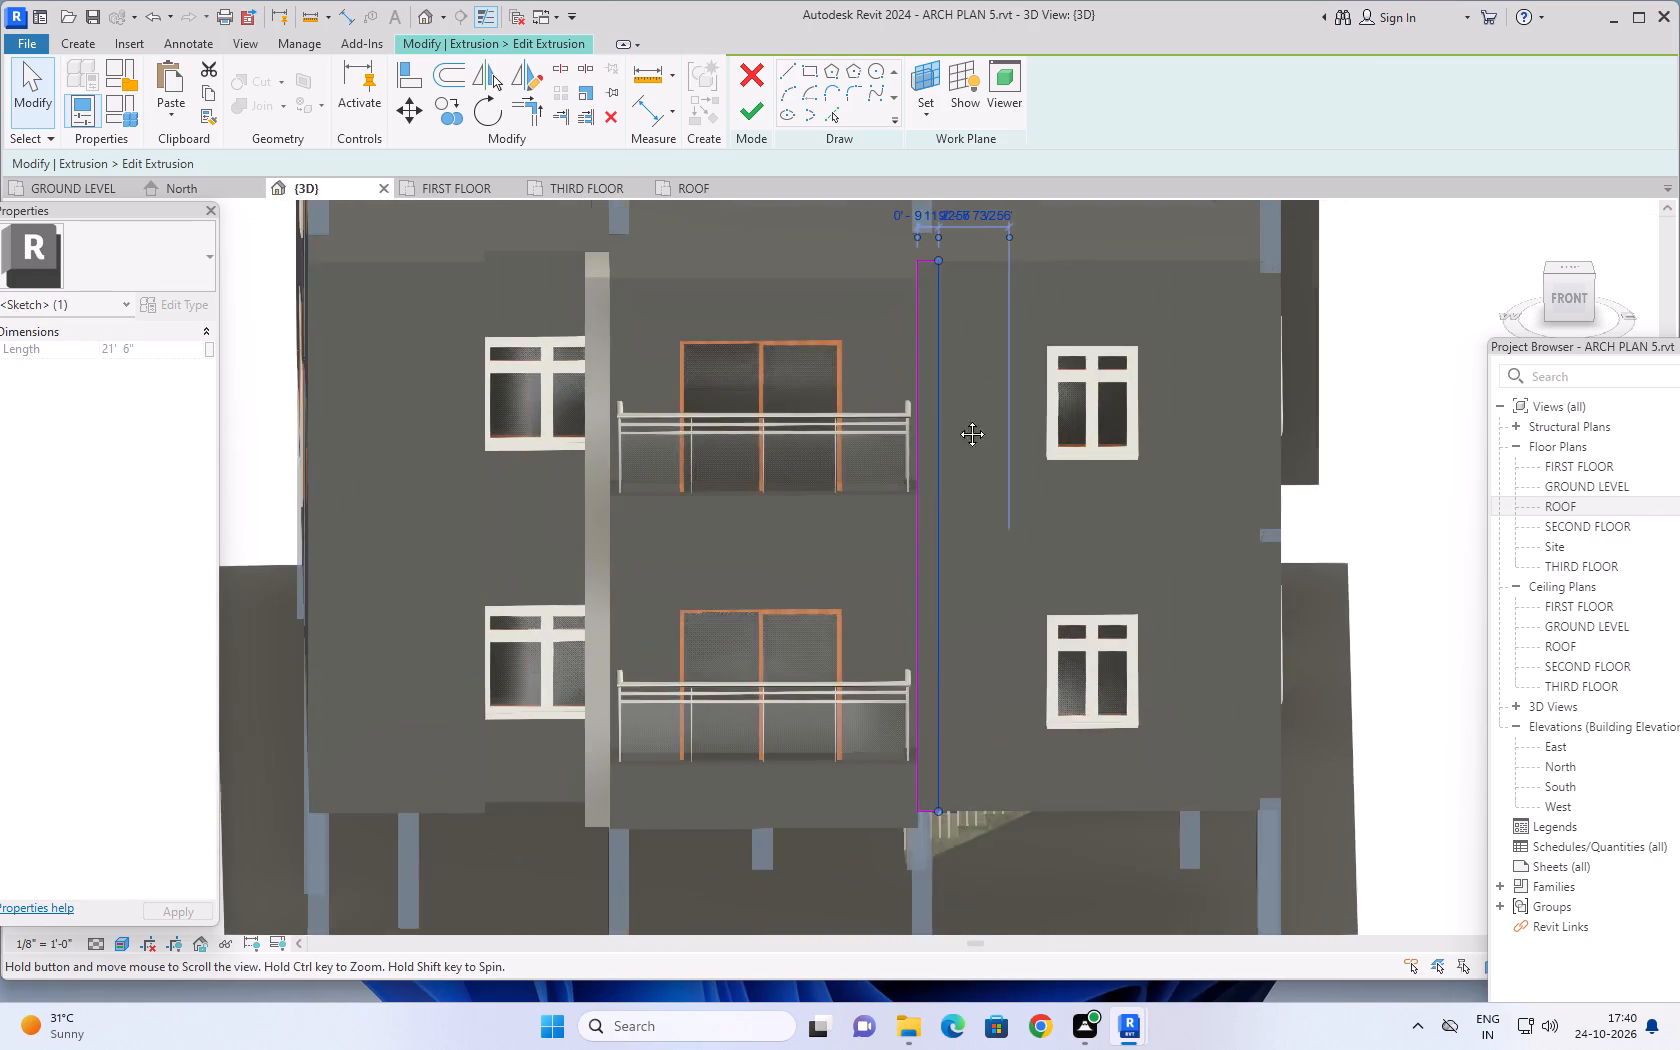
{"action": "middle_click_drag", "start_coordinate": [957, 419], "coordinate": [924, 532]}
{"action": "scroll", "coordinate": [858, 422], "scroll_direction": "up", "scroll_amount": 10}
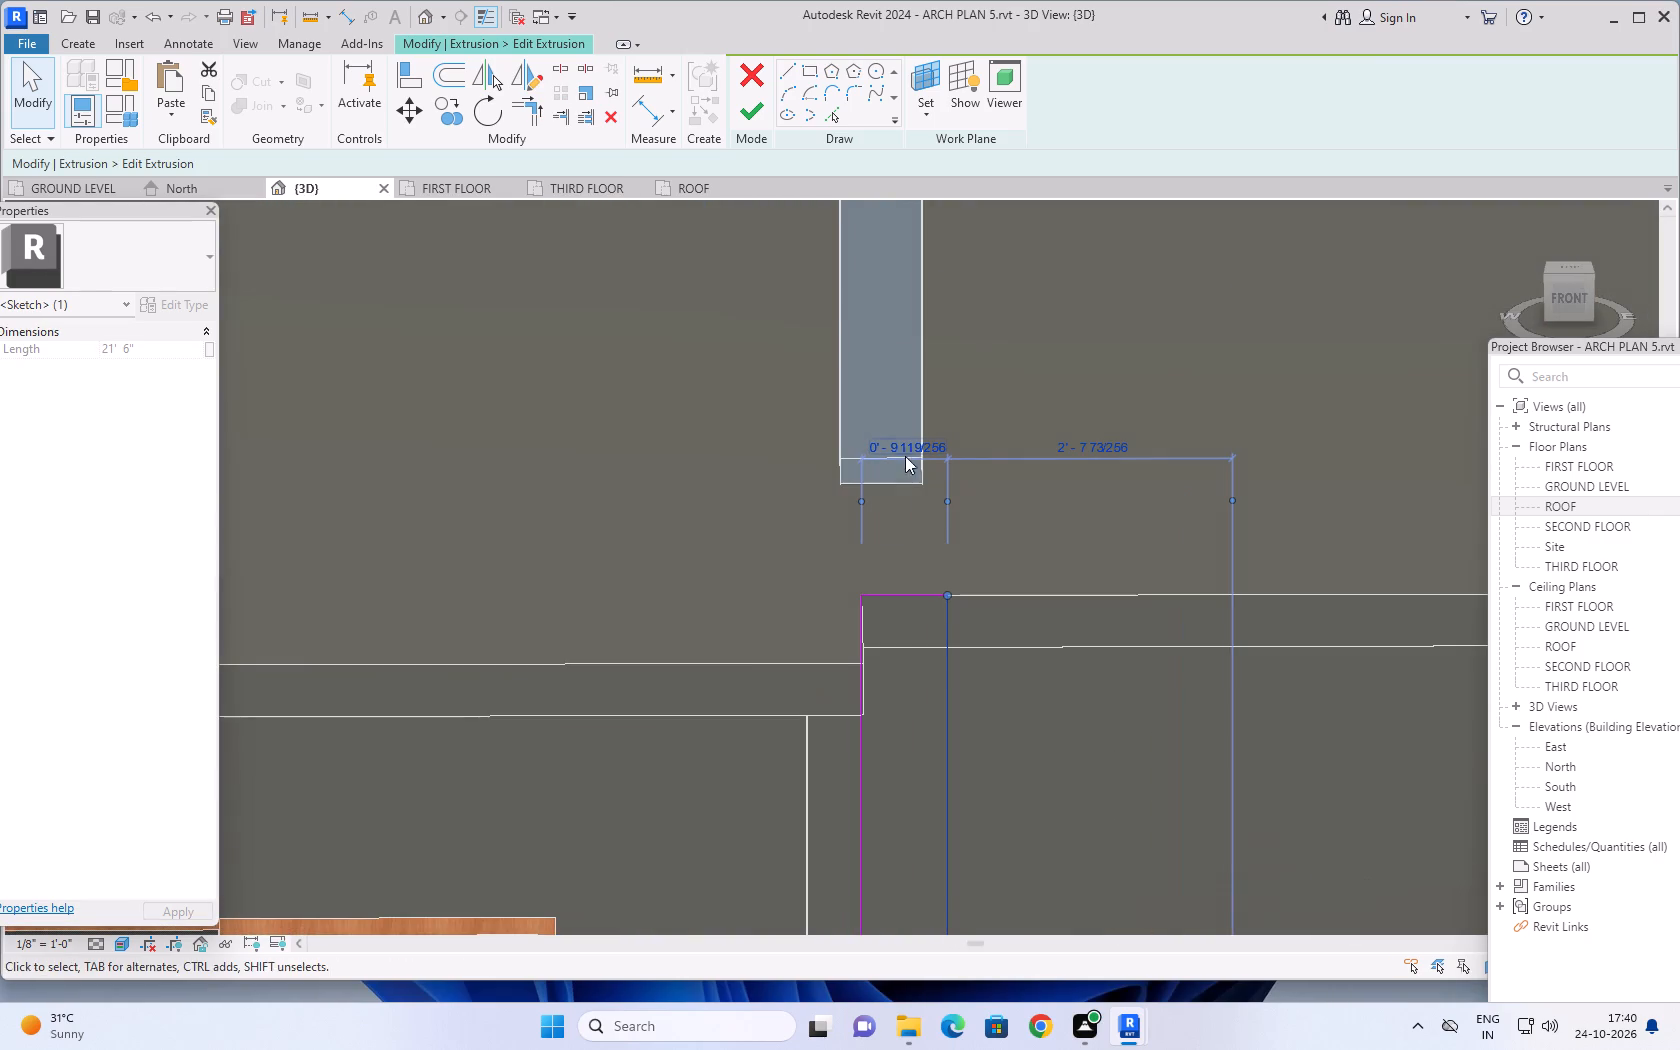
{"action": "left_click", "coordinate": [908, 447]}
{"action": "type", "text": "1'"}
{"action": "key", "text": "Return"}
{"action": "scroll", "coordinate": [948, 546], "scroll_direction": "down", "scroll_amount": 7}
{"action": "scroll", "coordinate": [1013, 714], "scroll_direction": "down", "scroll_amount": 2}
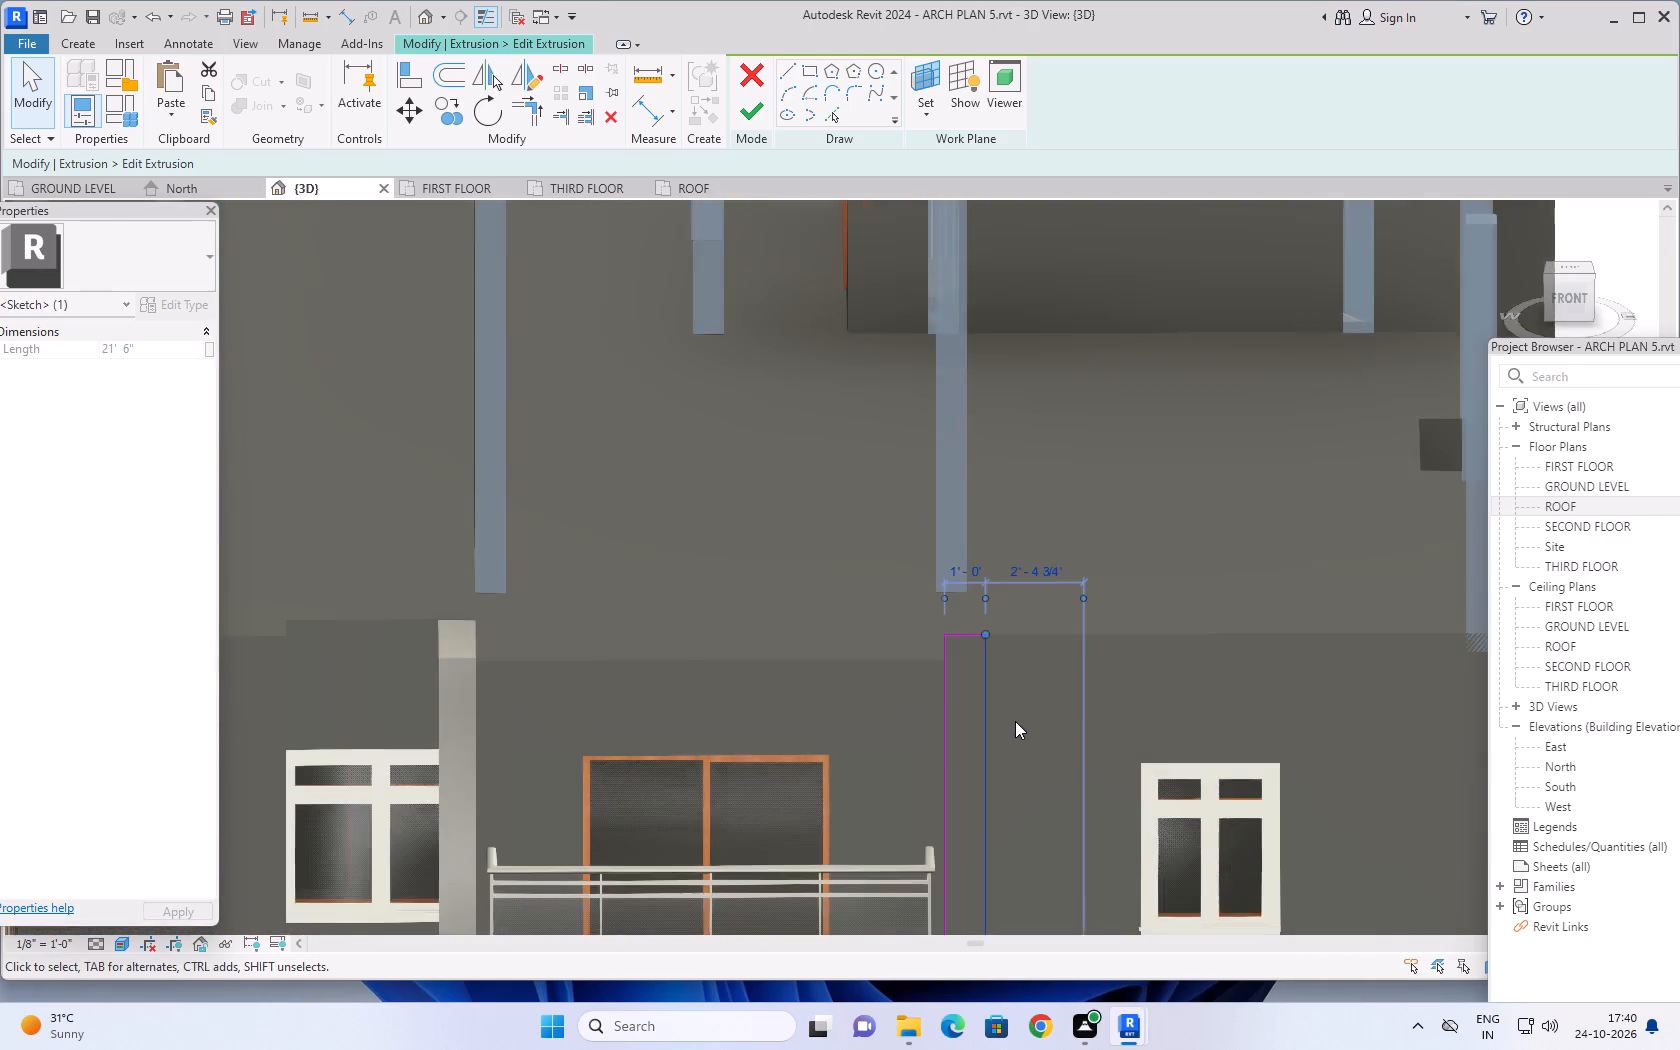
{"action": "scroll", "coordinate": [1015, 721], "scroll_direction": "down", "scroll_amount": 3}
{"action": "middle_click_drag", "start_coordinate": [1027, 754], "coordinate": [1025, 623]}
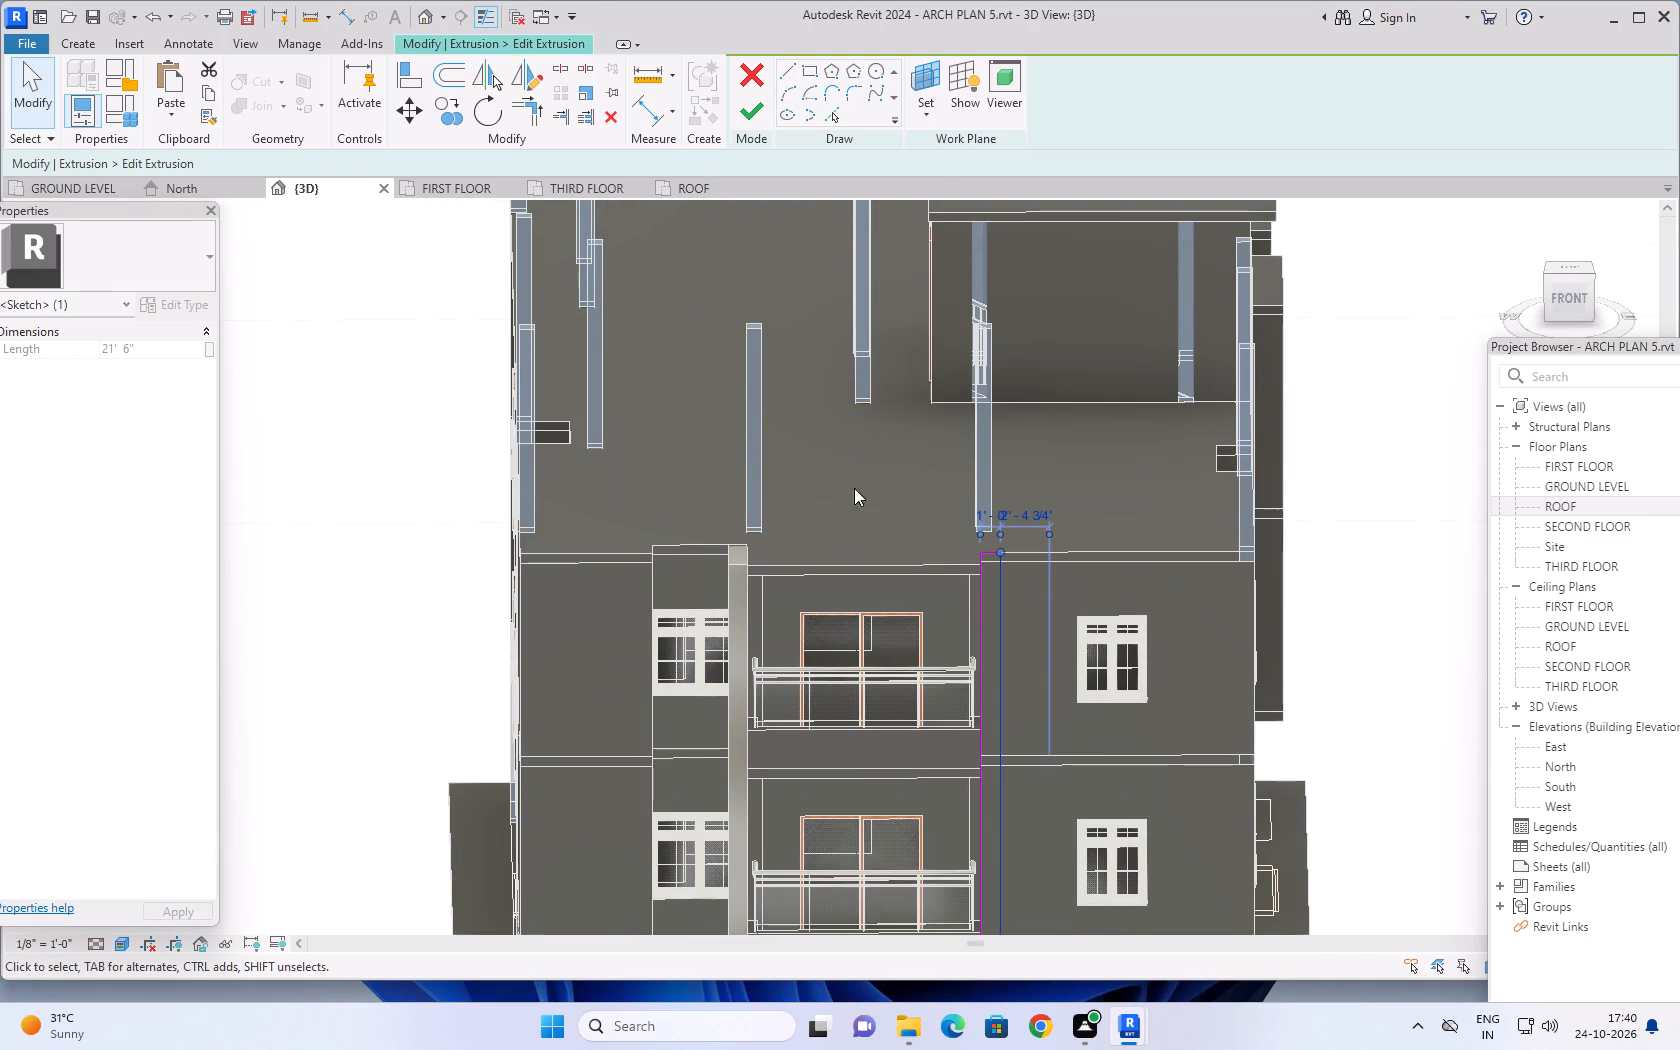
{"action": "left_click", "coordinate": [749, 111]}
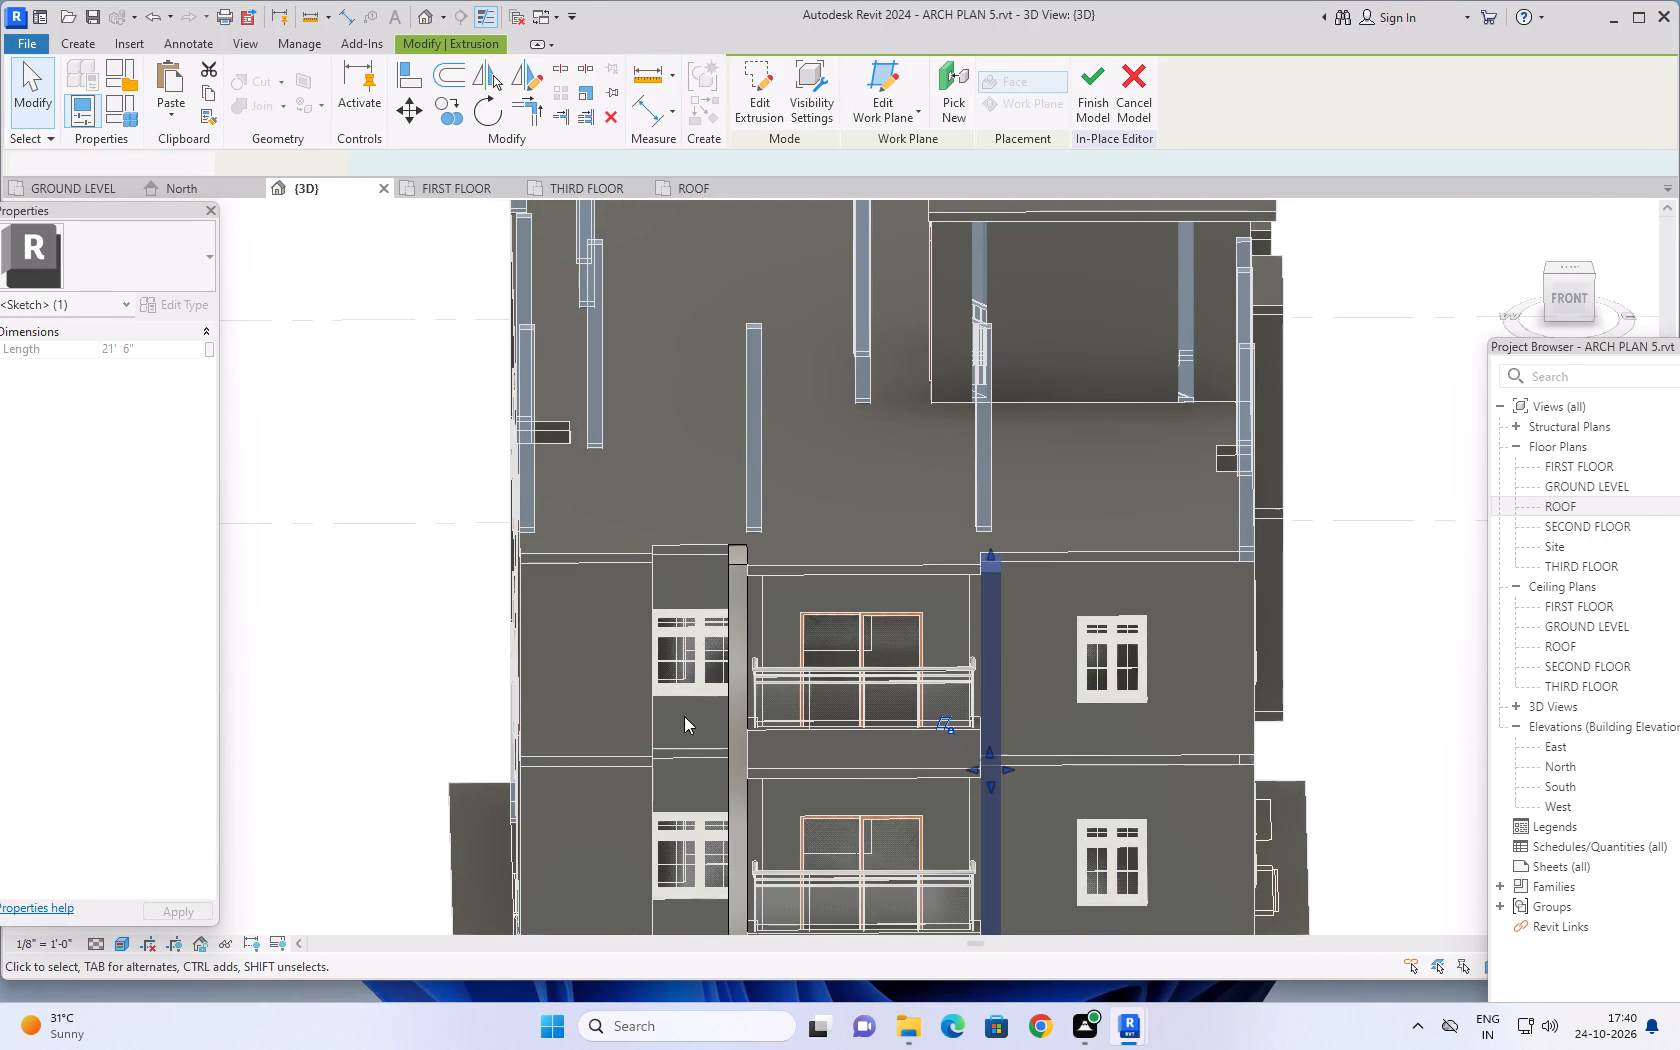
Edit the sketch of the vertical extrusion on the window side of the balconies, set its width to 1', and finish it.
{"action": "scroll", "coordinate": [692, 609], "scroll_direction": "up", "scroll_amount": 6}
{"action": "left_click", "coordinate": [769, 585]}
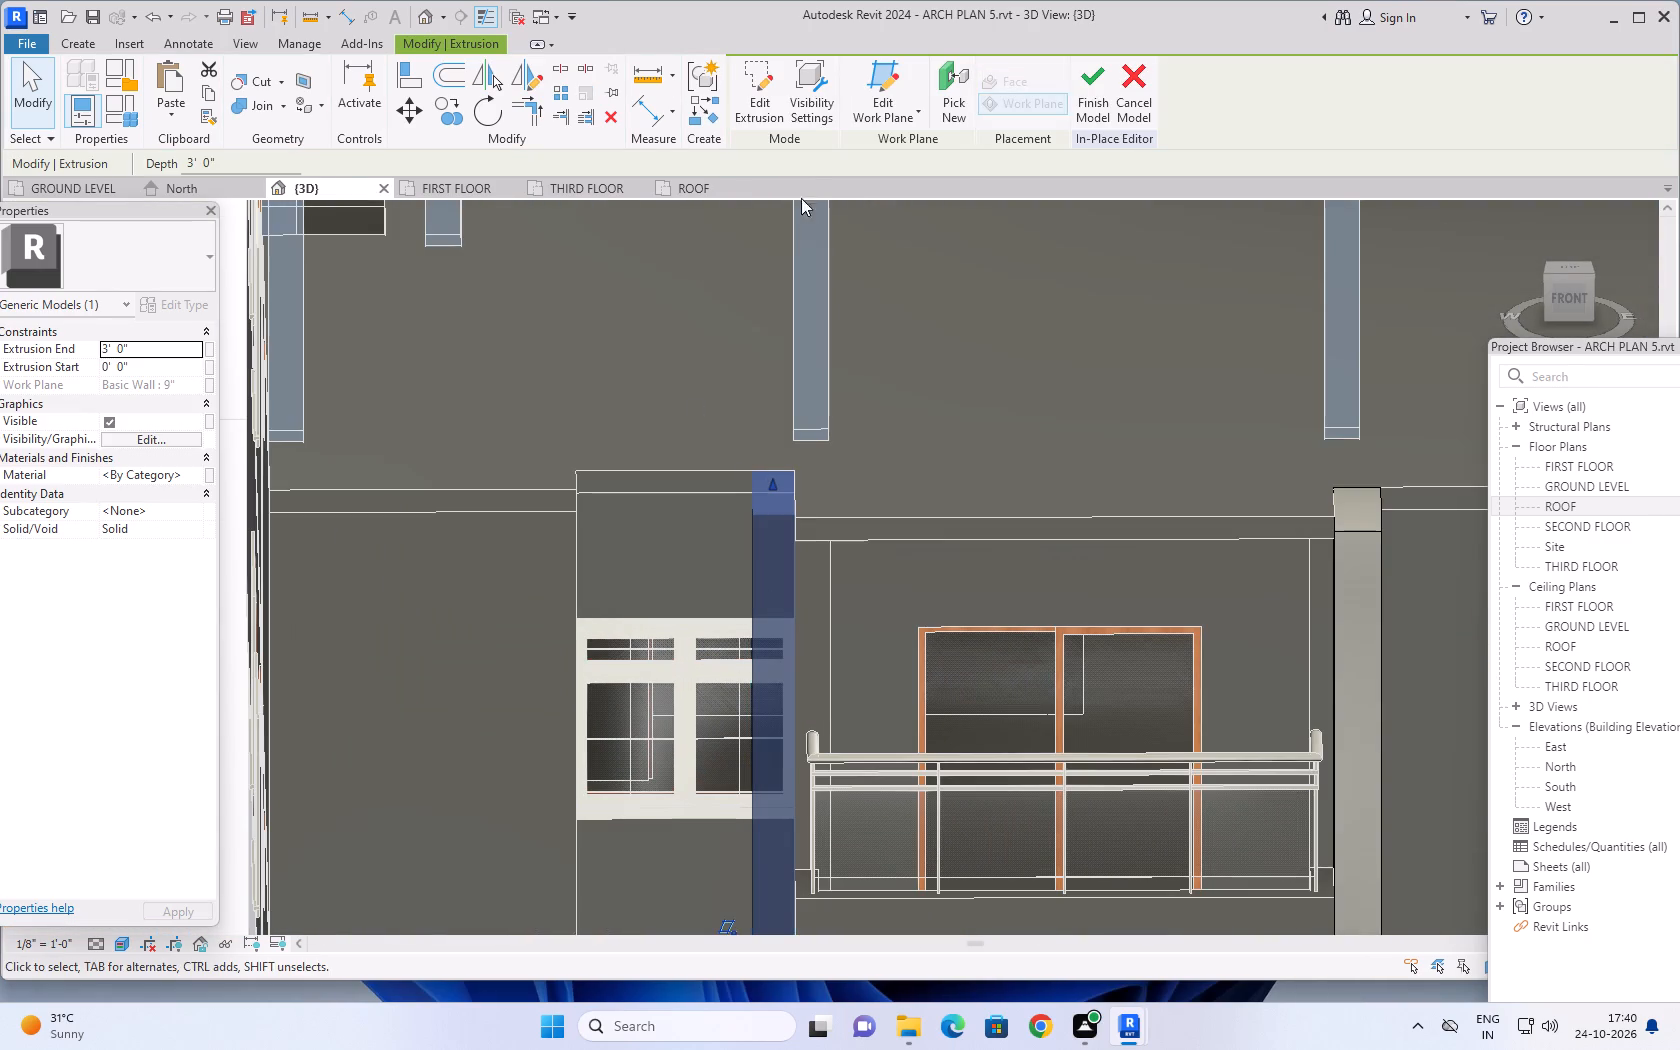
{"action": "left_click", "coordinate": [760, 64]}
{"action": "scroll", "coordinate": [770, 534], "scroll_direction": "up", "scroll_amount": 4}
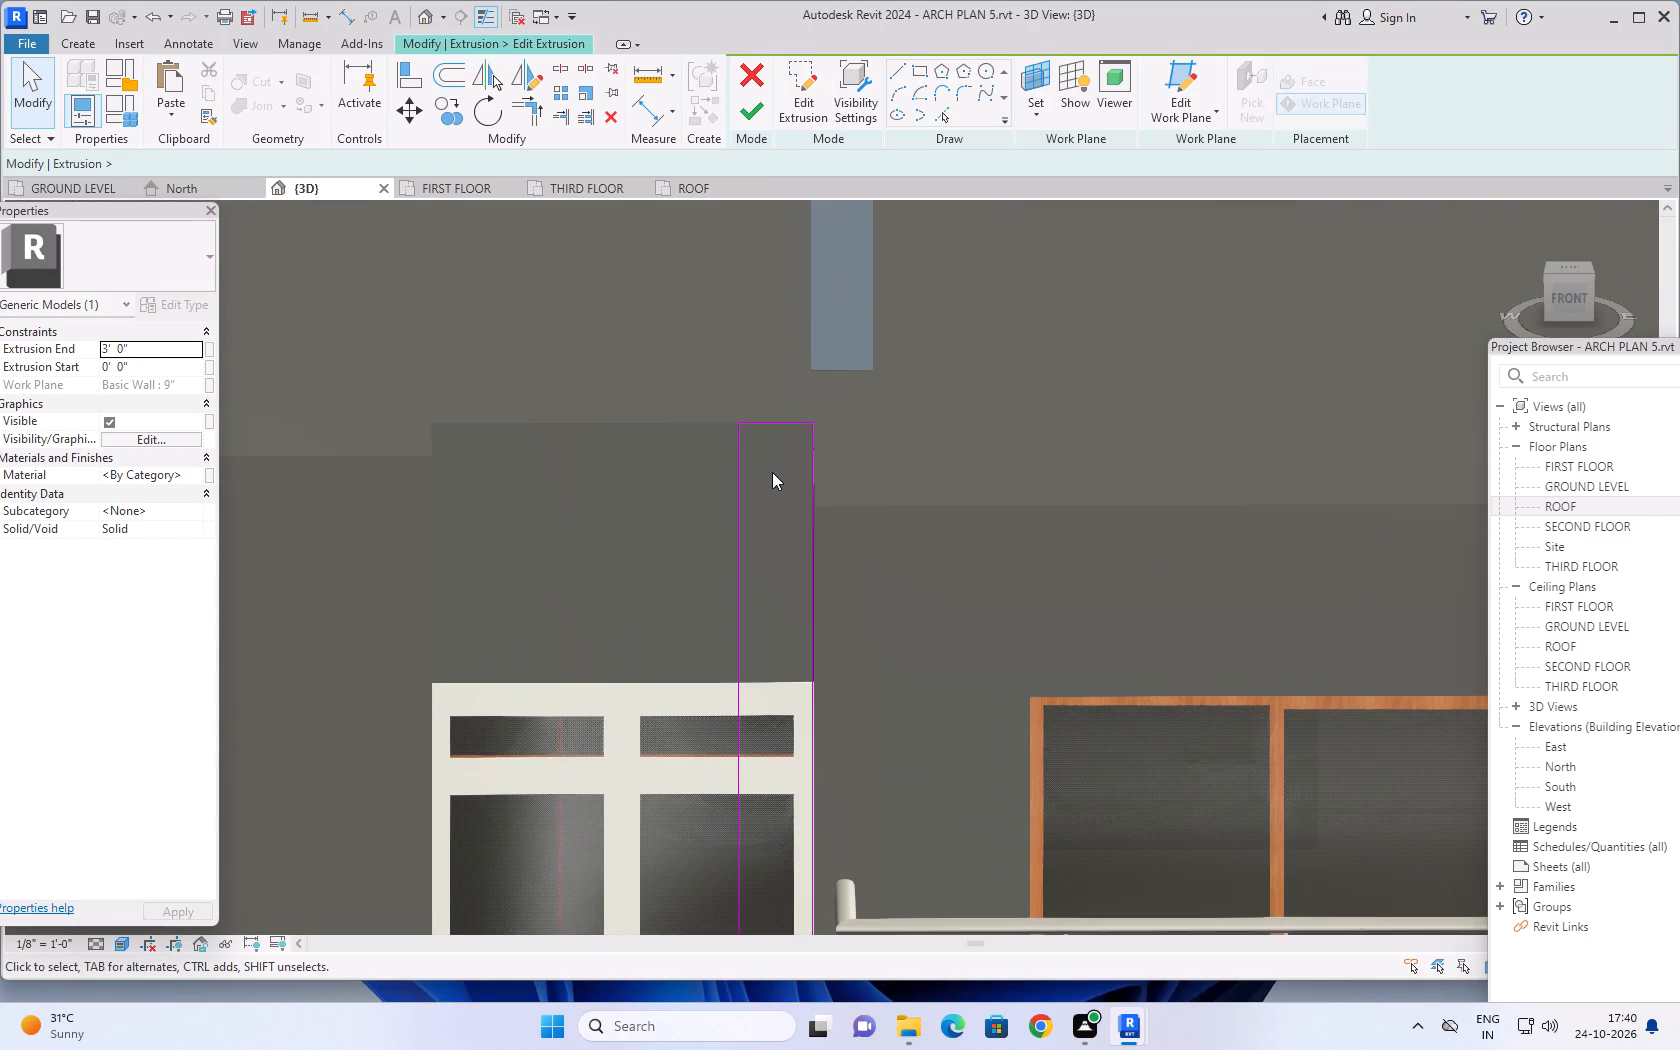
{"action": "left_click", "coordinate": [764, 425]}
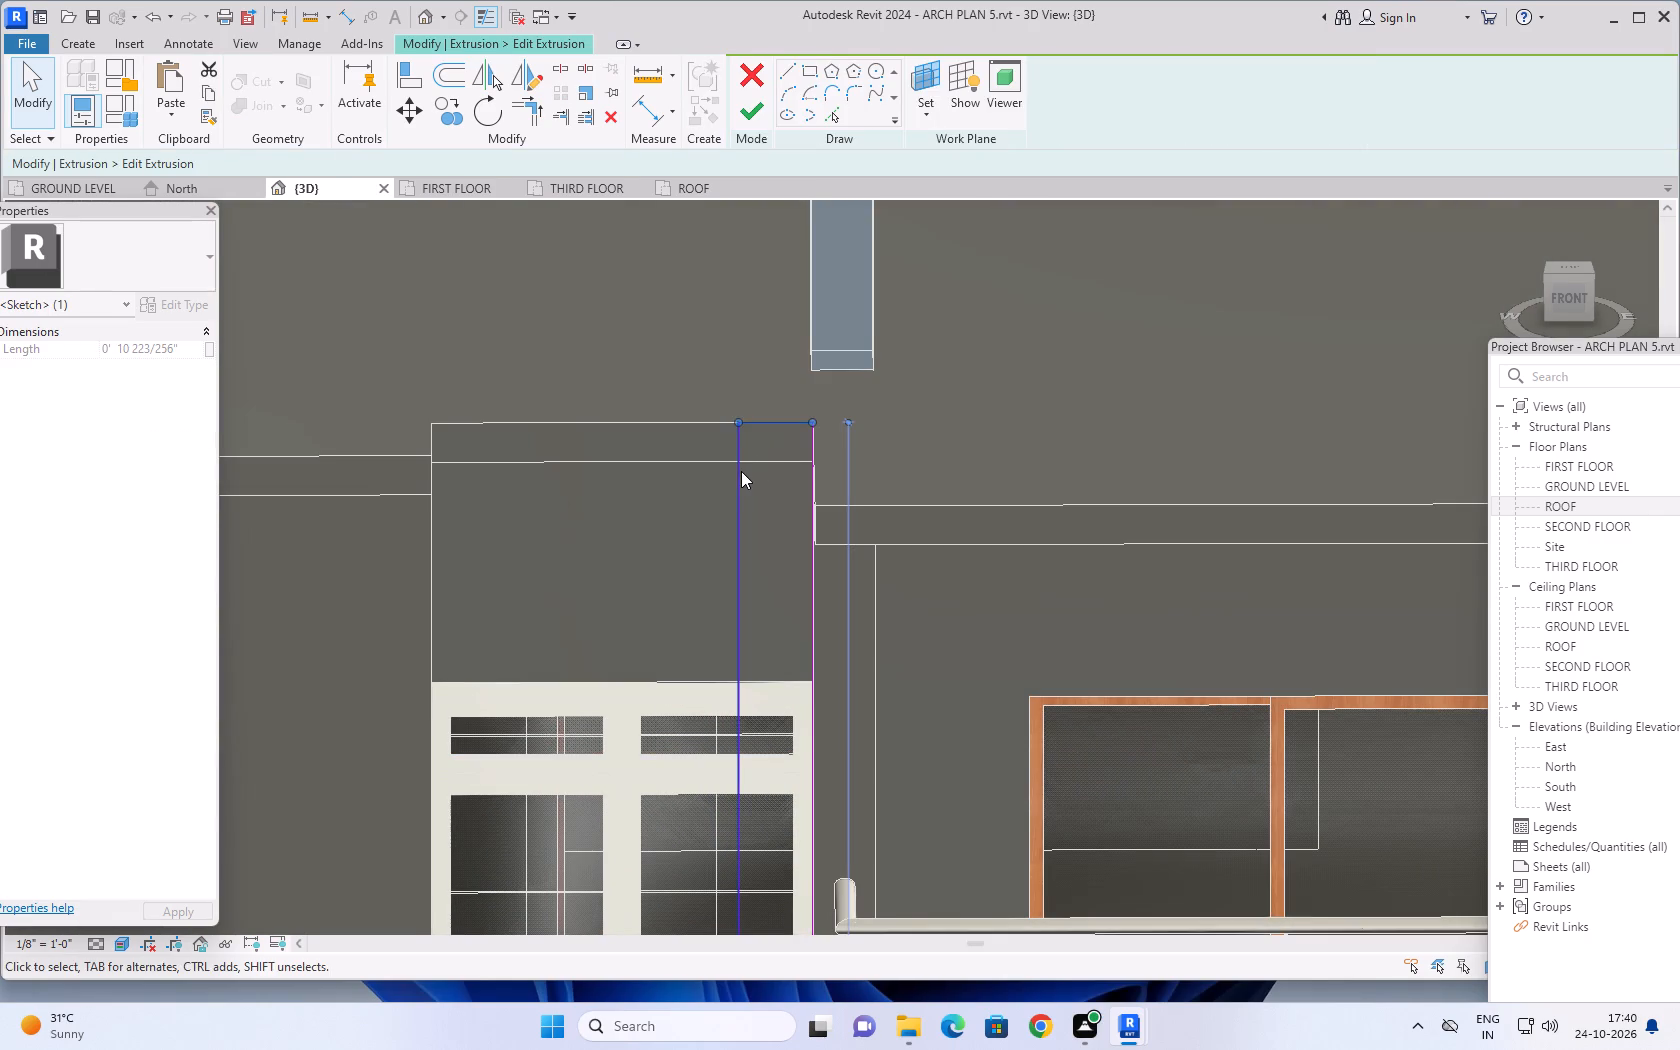
{"action": "left_click", "coordinate": [741, 471]}
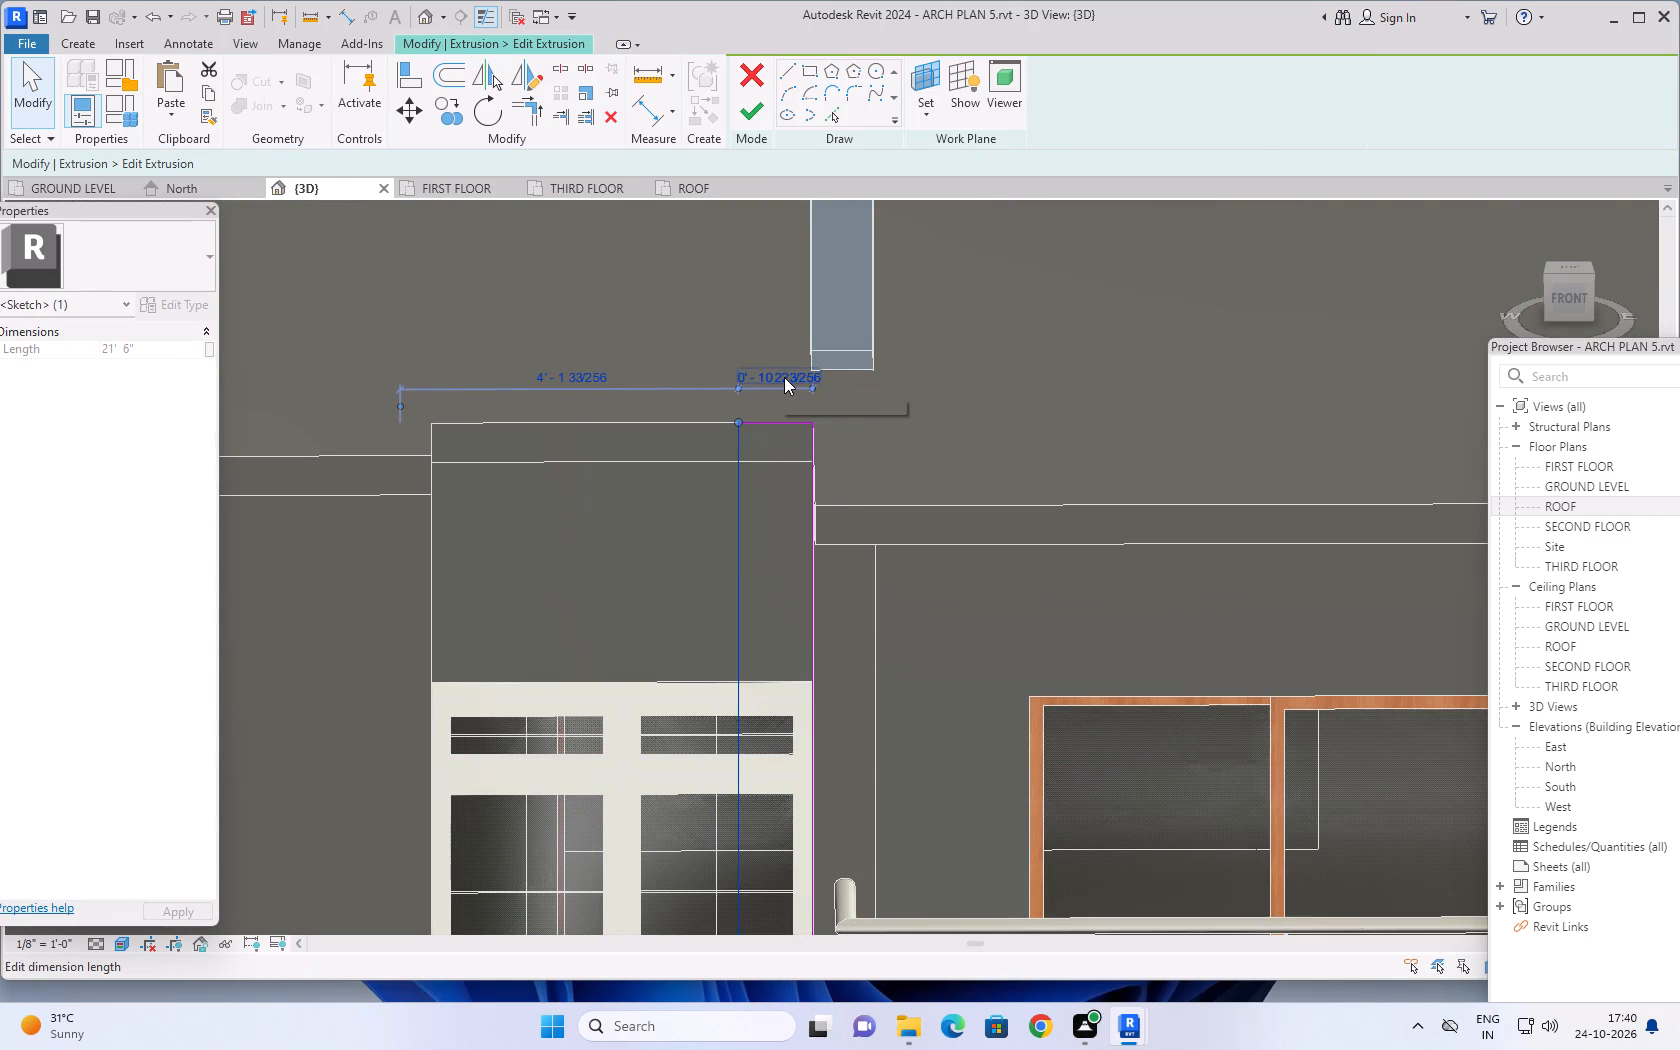
{"action": "left_click", "coordinate": [784, 377]}
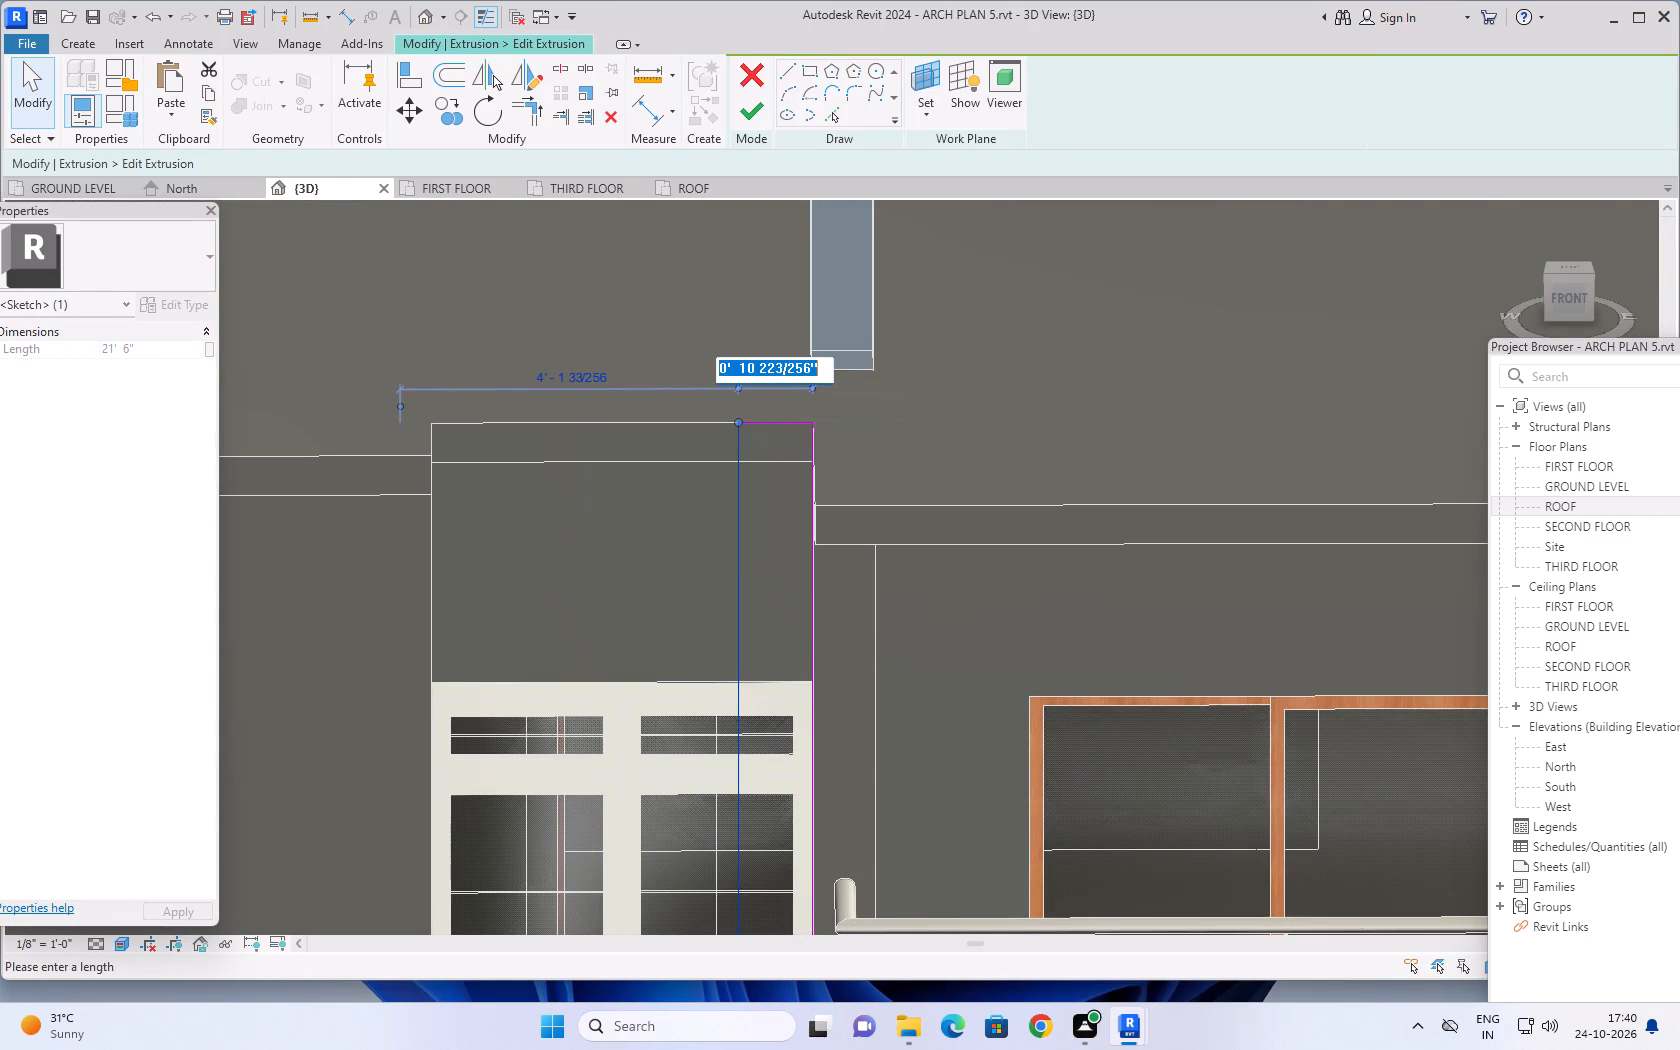
{"action": "type", "text": "1'"}
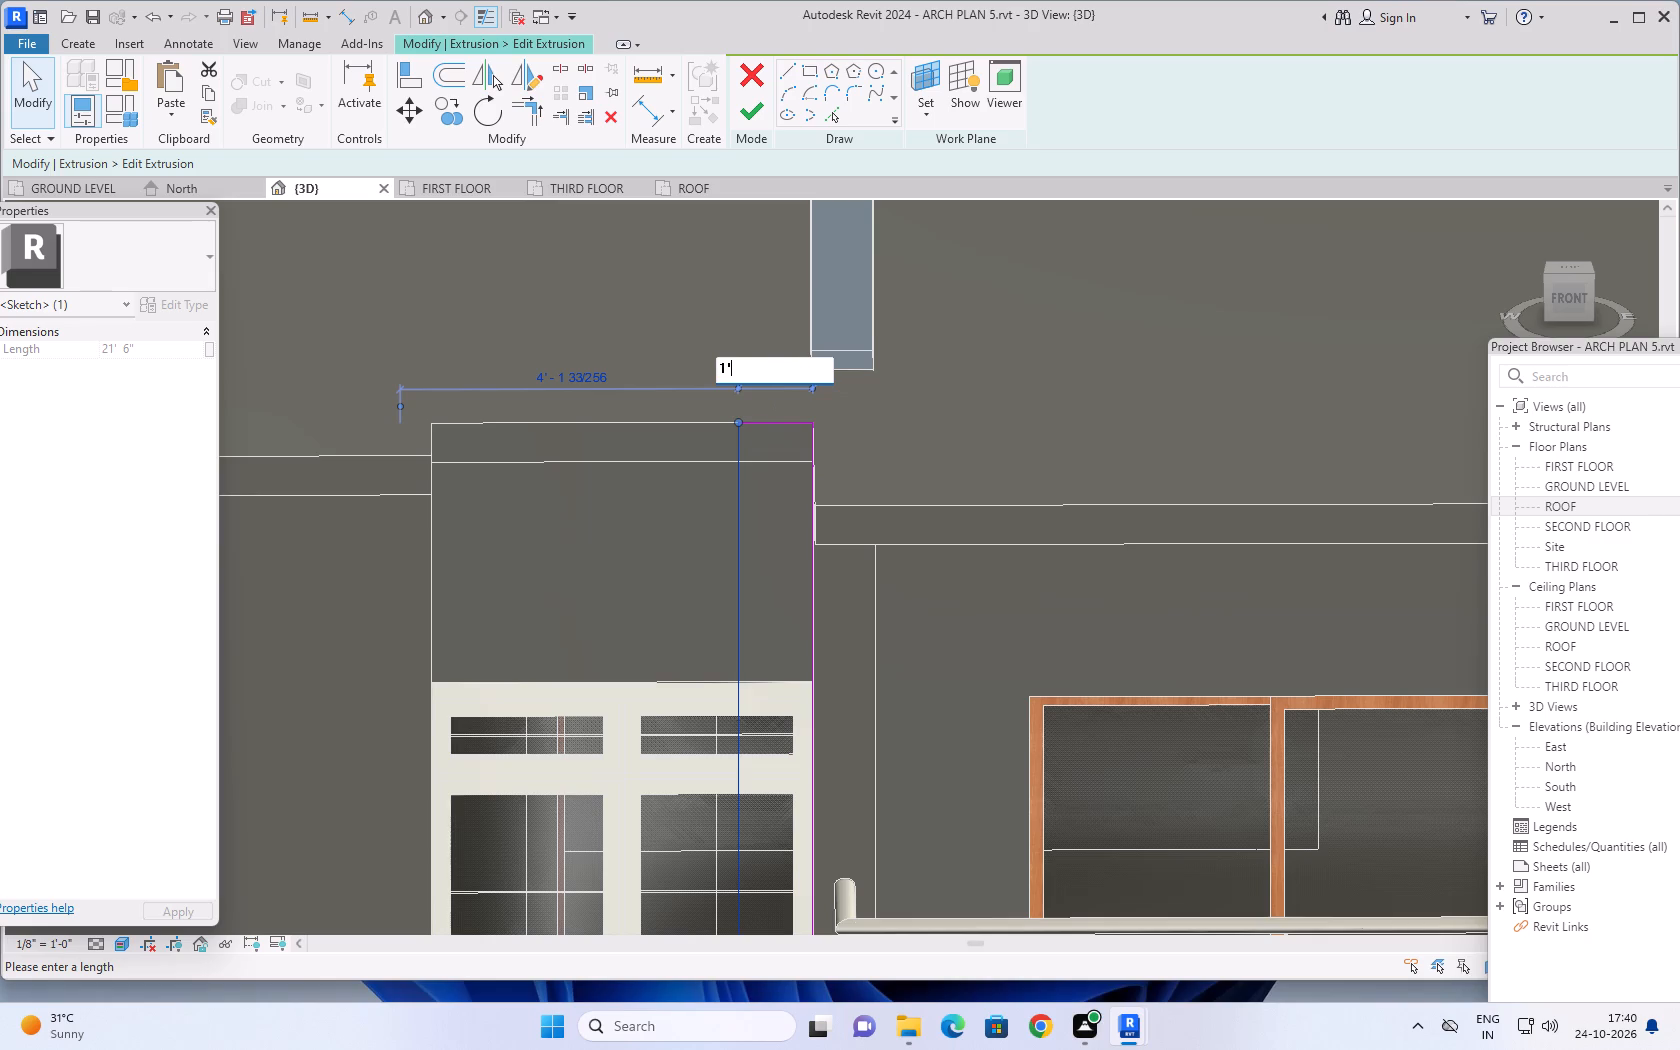
{"action": "key", "text": "Return"}
{"action": "scroll", "coordinate": [801, 376], "scroll_direction": "down", "scroll_amount": 11}
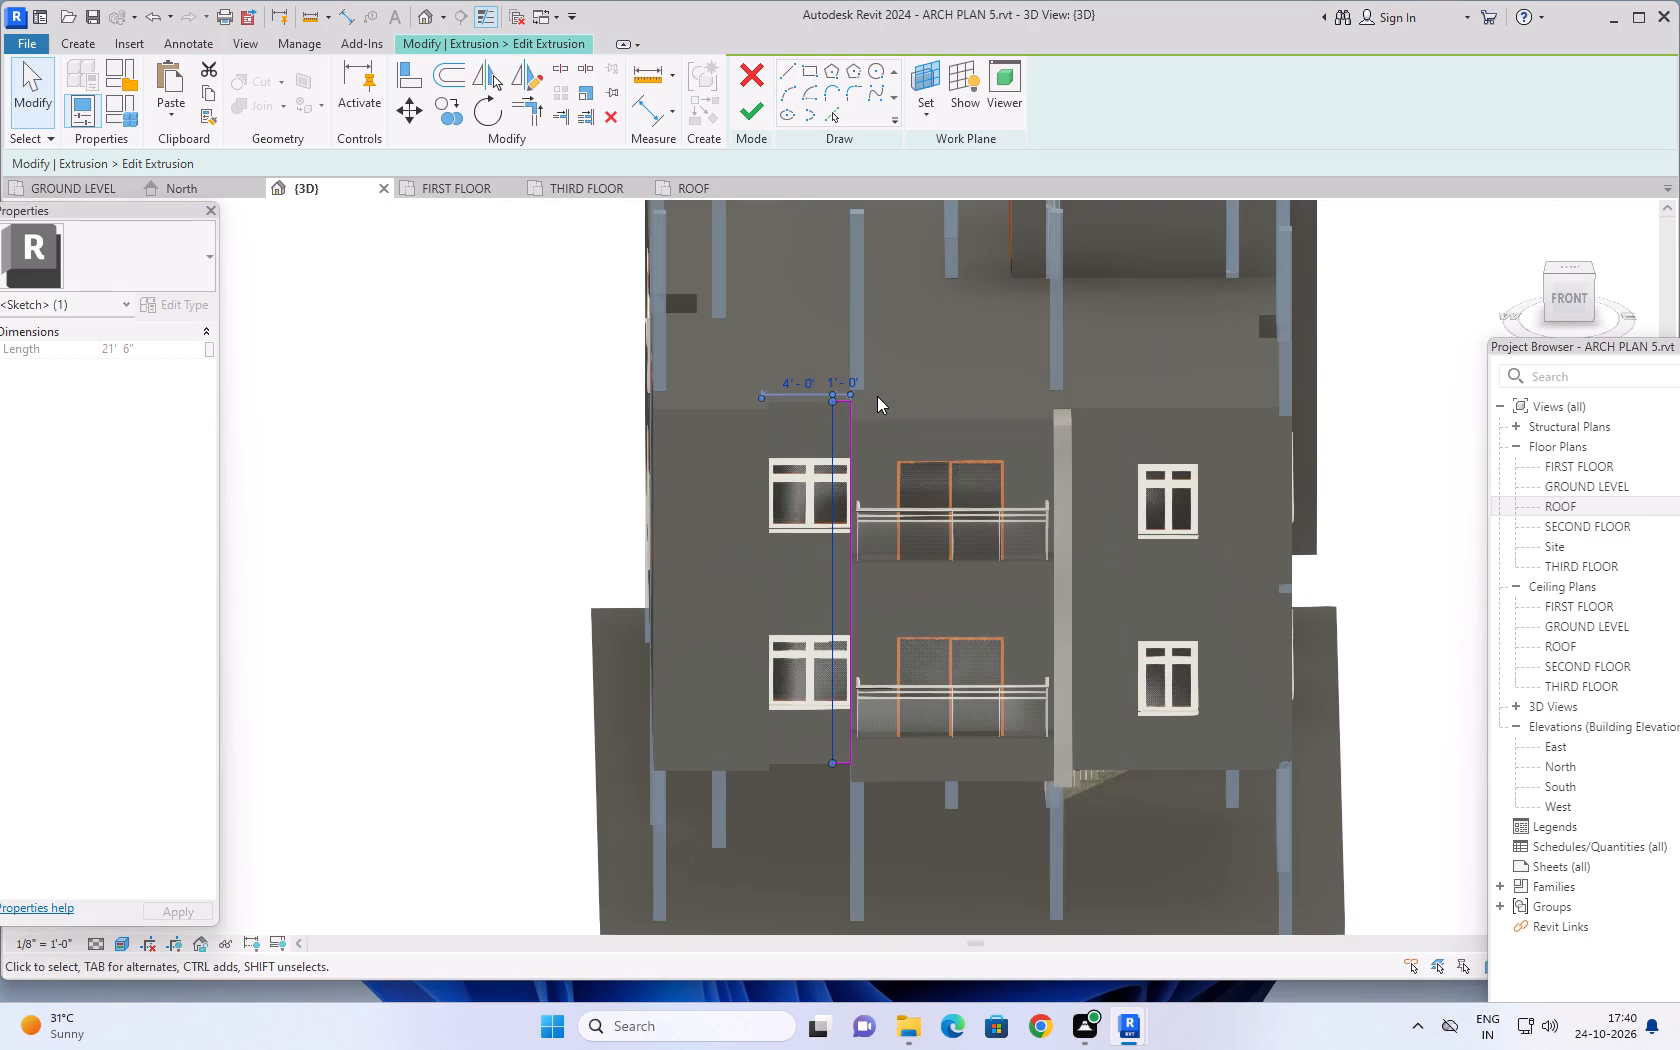
{"action": "middle_click_drag", "start_coordinate": [889, 391], "coordinate": [873, 296]}
{"action": "scroll", "coordinate": [876, 297], "scroll_direction": "down", "scroll_amount": 1}
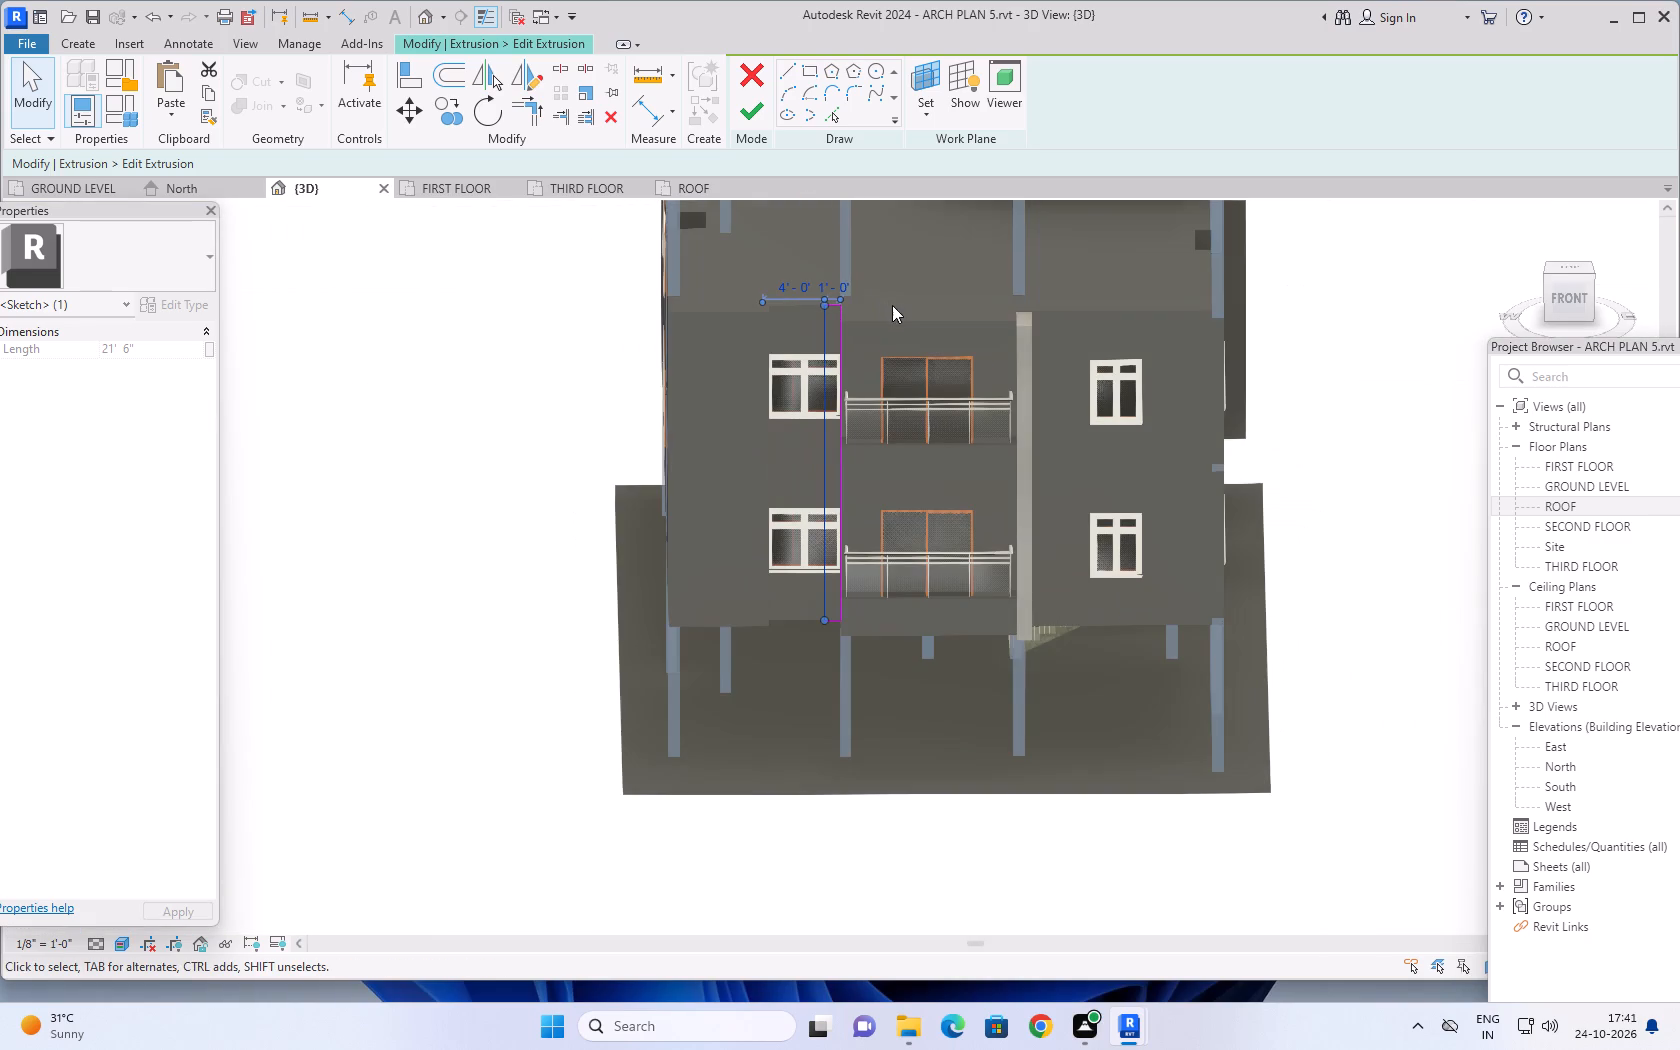
{"action": "left_click", "coordinate": [751, 108]}
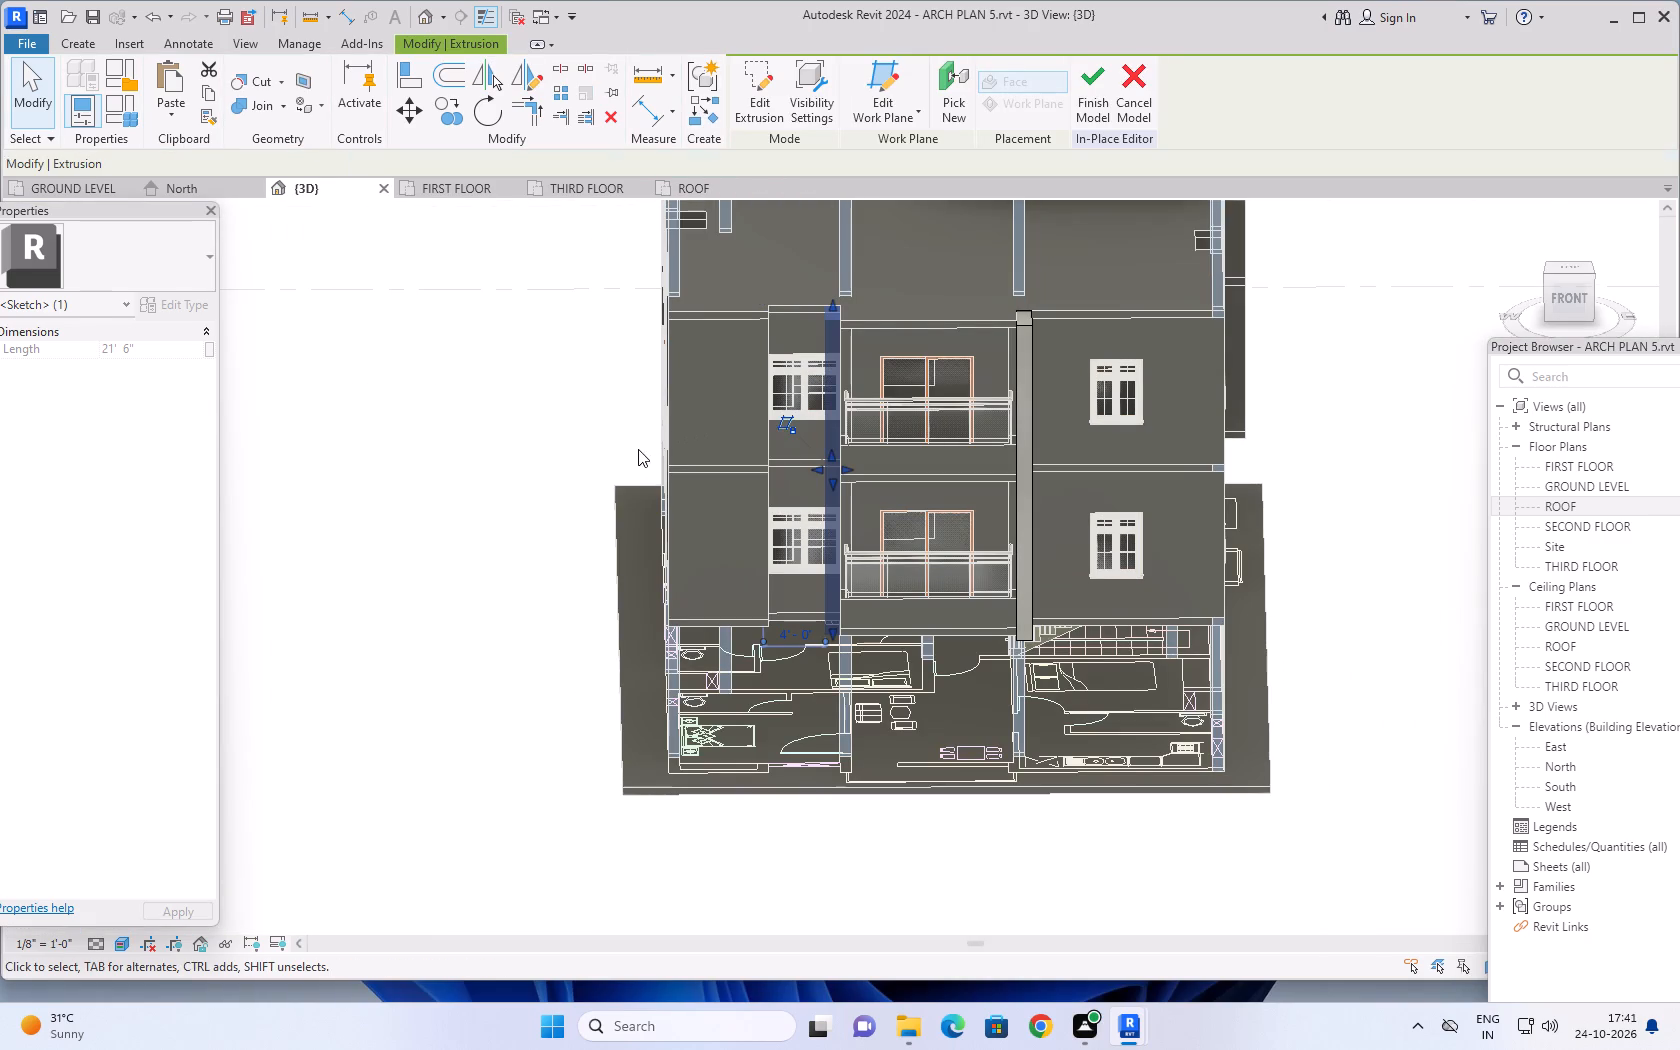
Examine the vertical extrusions on both sides of the balconies in 3D from the front and the side.
{"action": "middle_click_drag", "start_coordinate": [565, 485], "coordinate": [619, 462]}
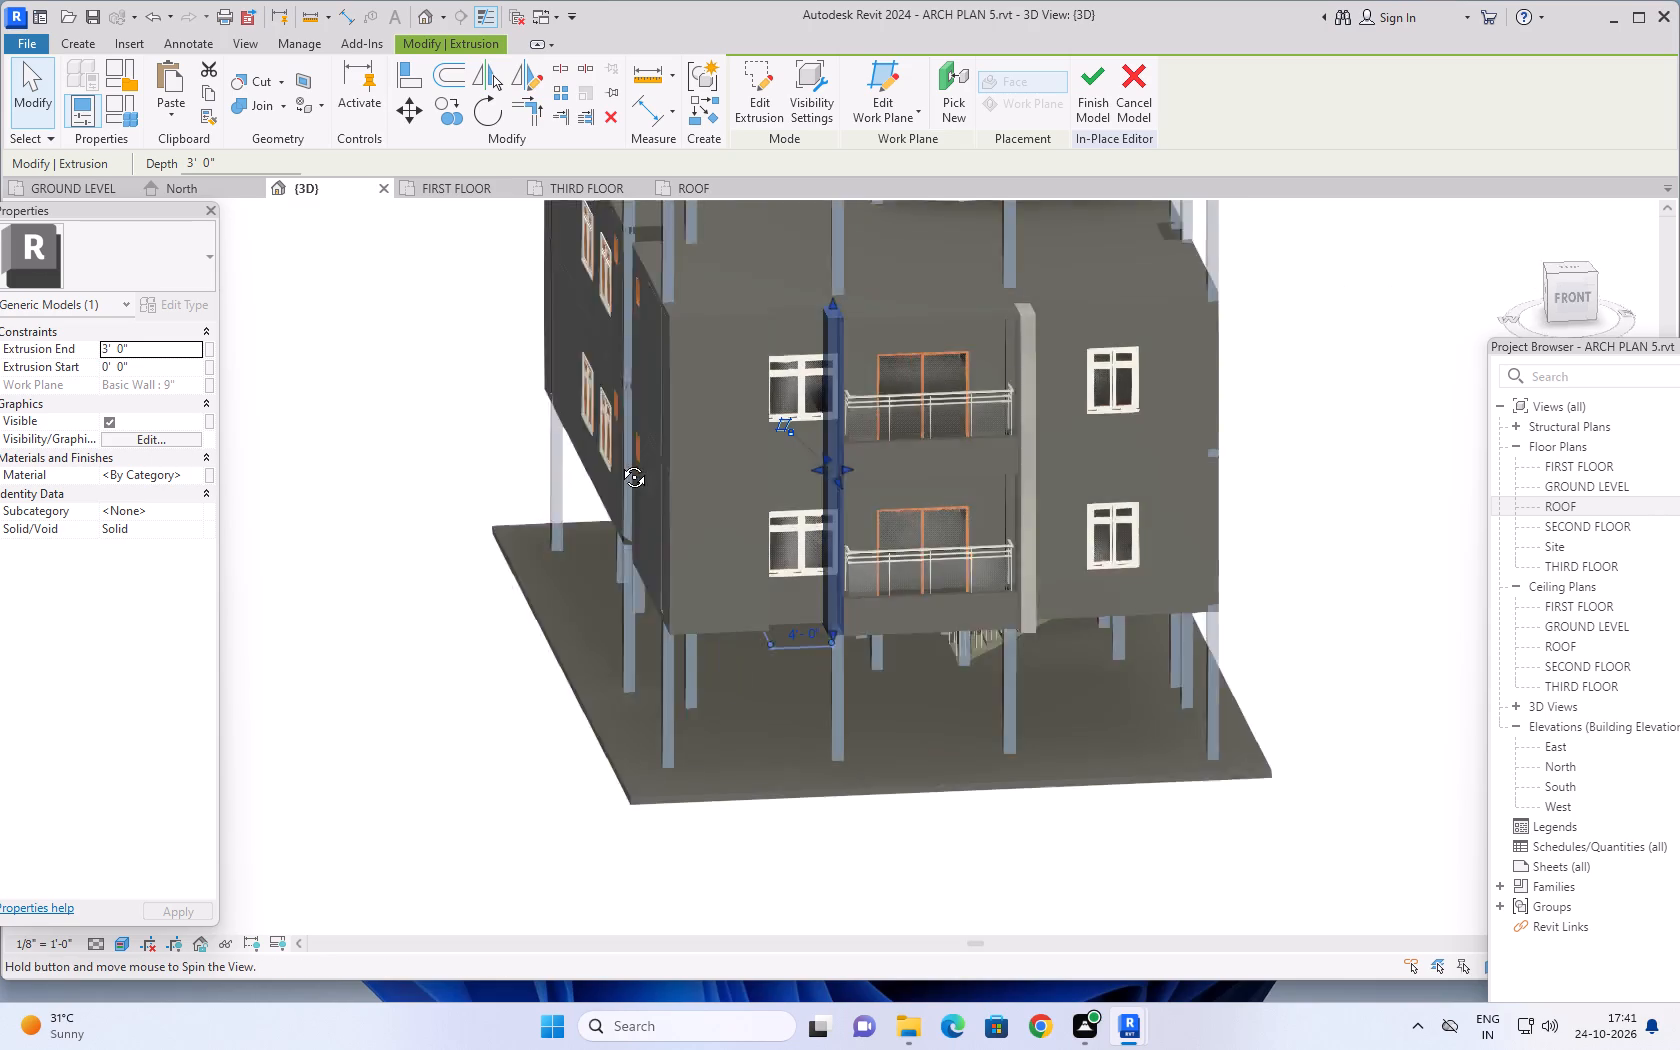
{"action": "middle_click_drag", "start_coordinate": [619, 462], "coordinate": [847, 434]}
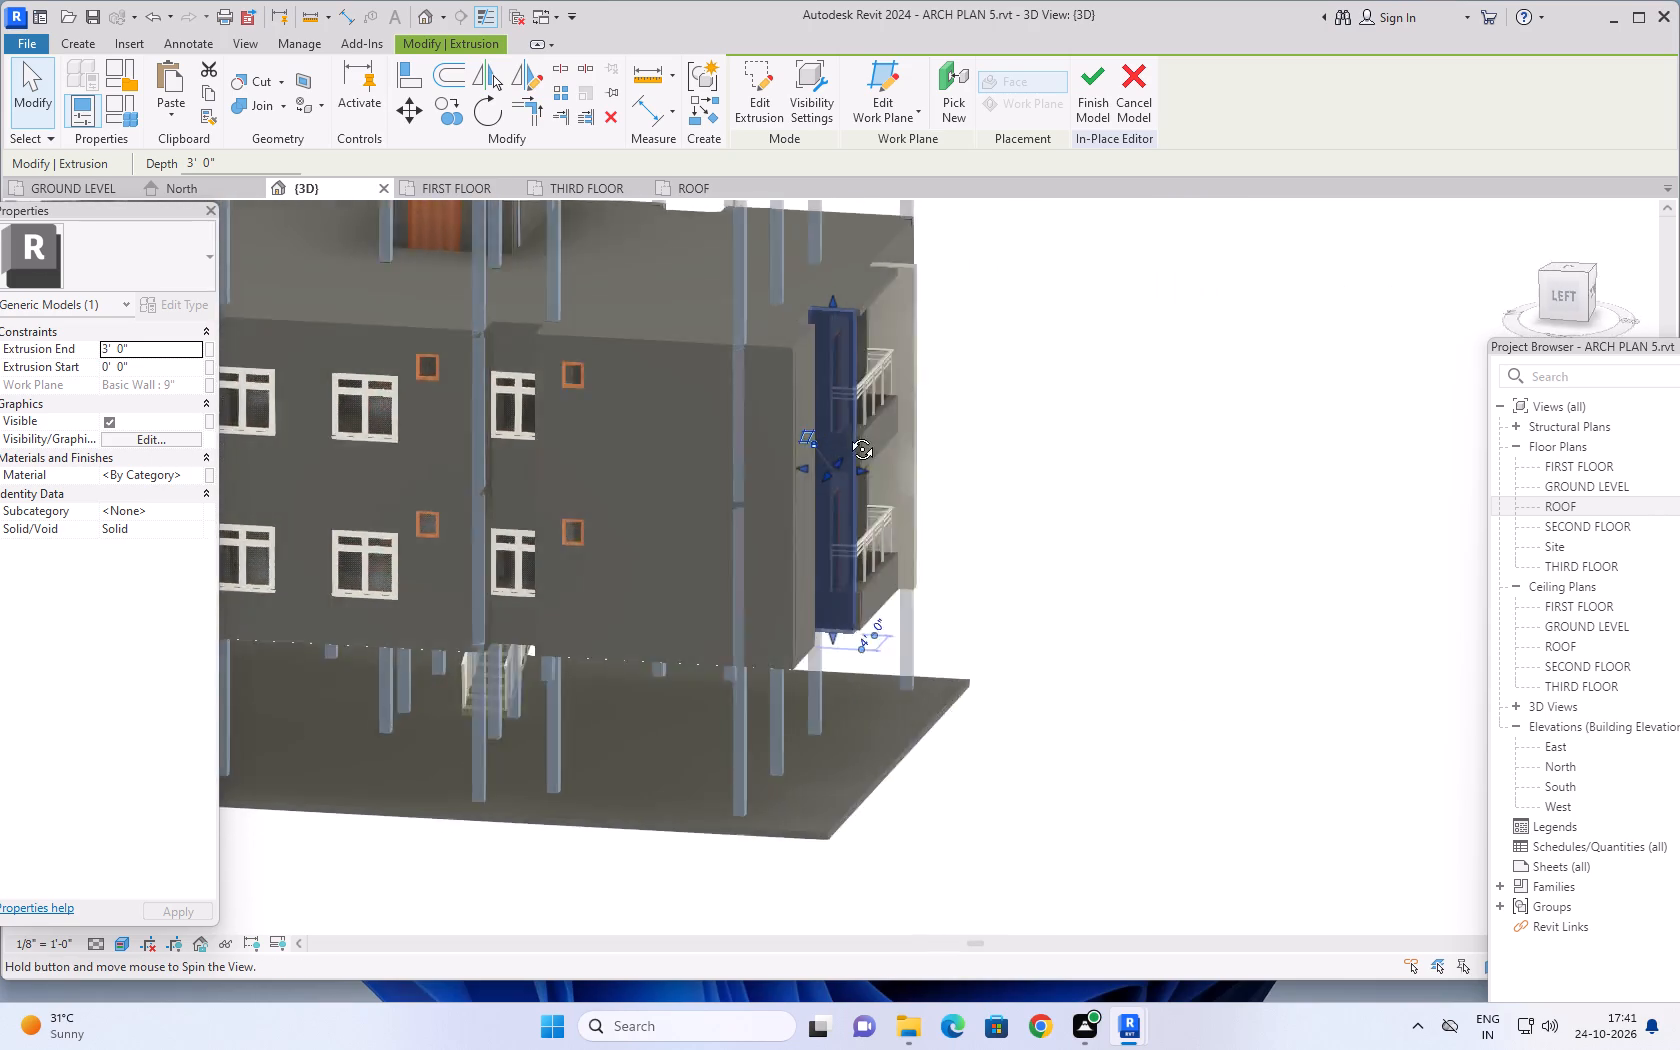
{"action": "middle_click_drag", "start_coordinate": [847, 434], "coordinate": [612, 351]}
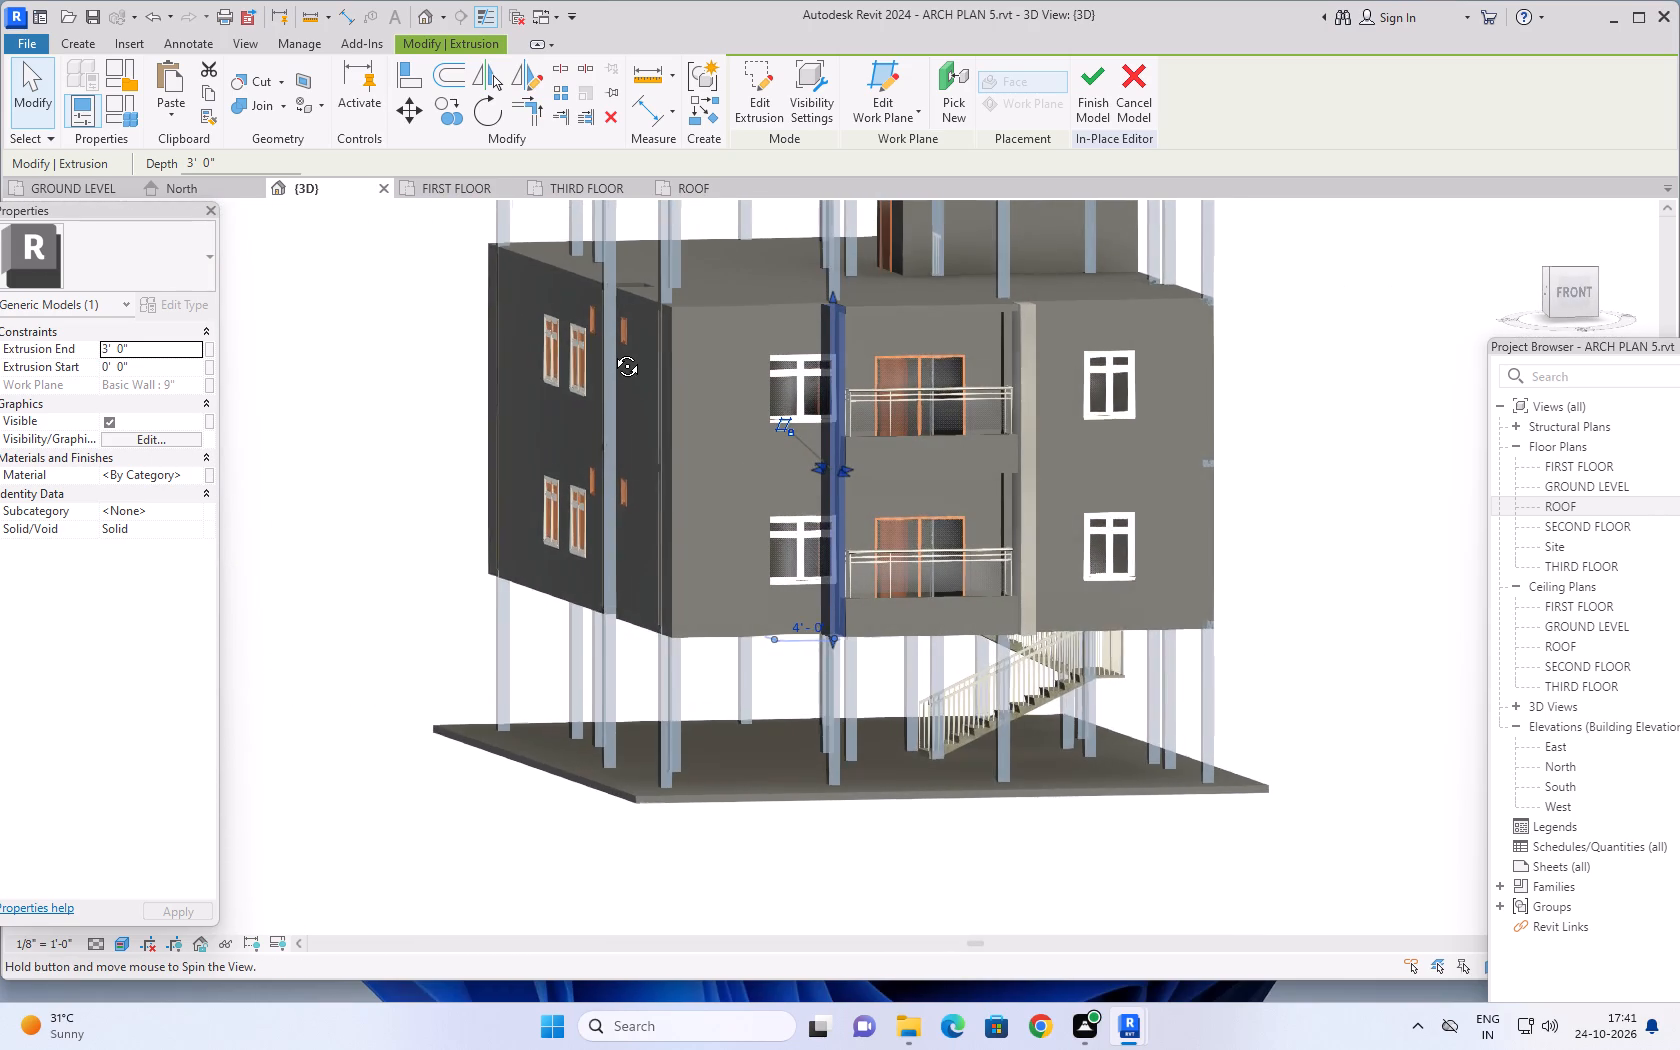
{"action": "middle_click_drag", "start_coordinate": [612, 351], "coordinate": [612, 349]}
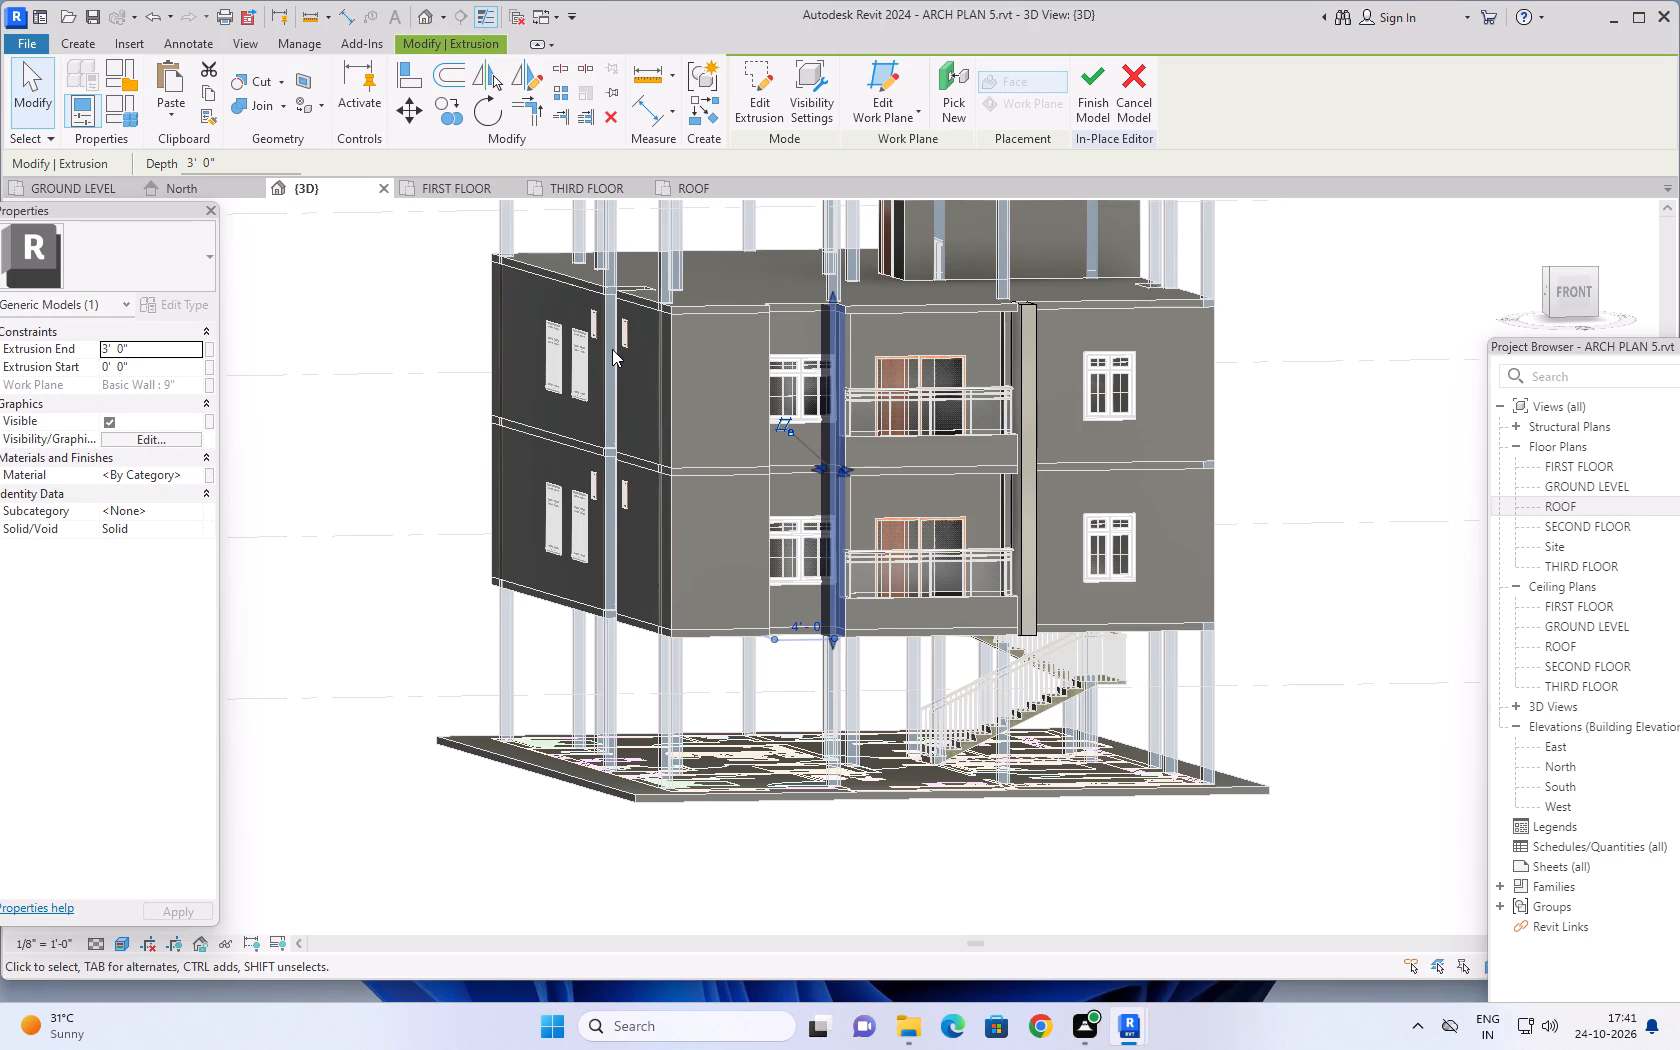
{"action": "scroll", "coordinate": [703, 269], "scroll_direction": "down", "scroll_amount": 1}
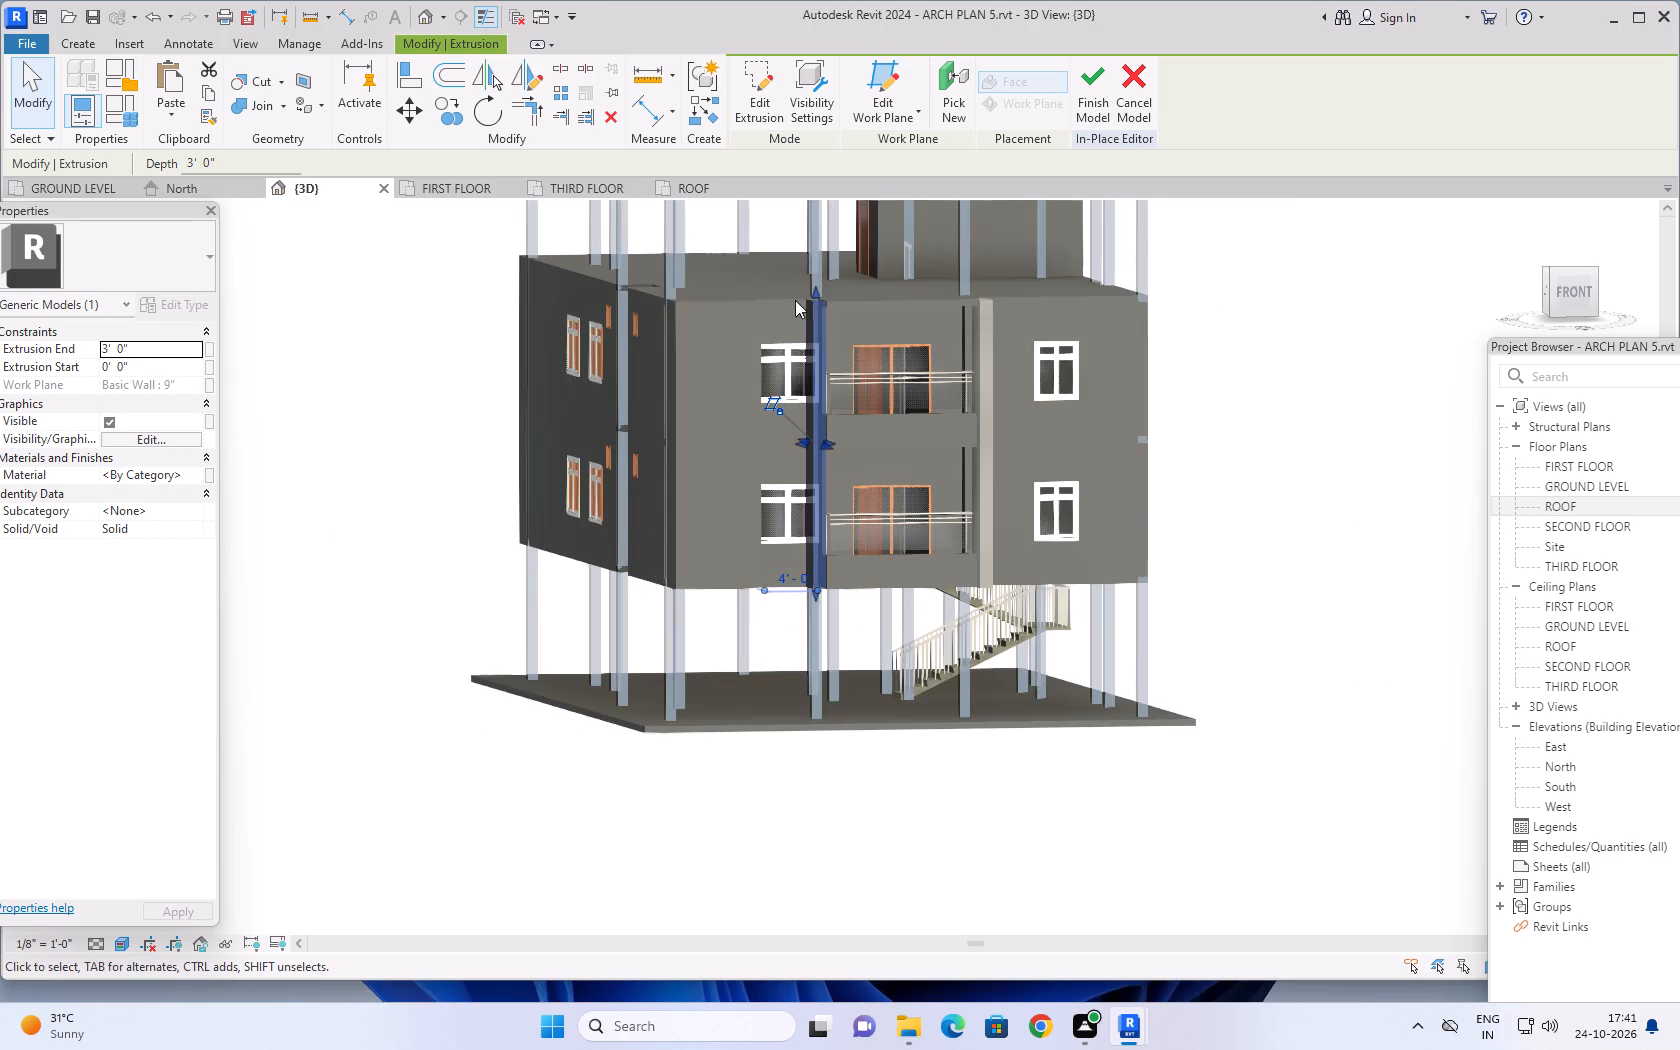
{"action": "scroll", "coordinate": [1049, 325], "scroll_direction": "down", "scroll_amount": 2}
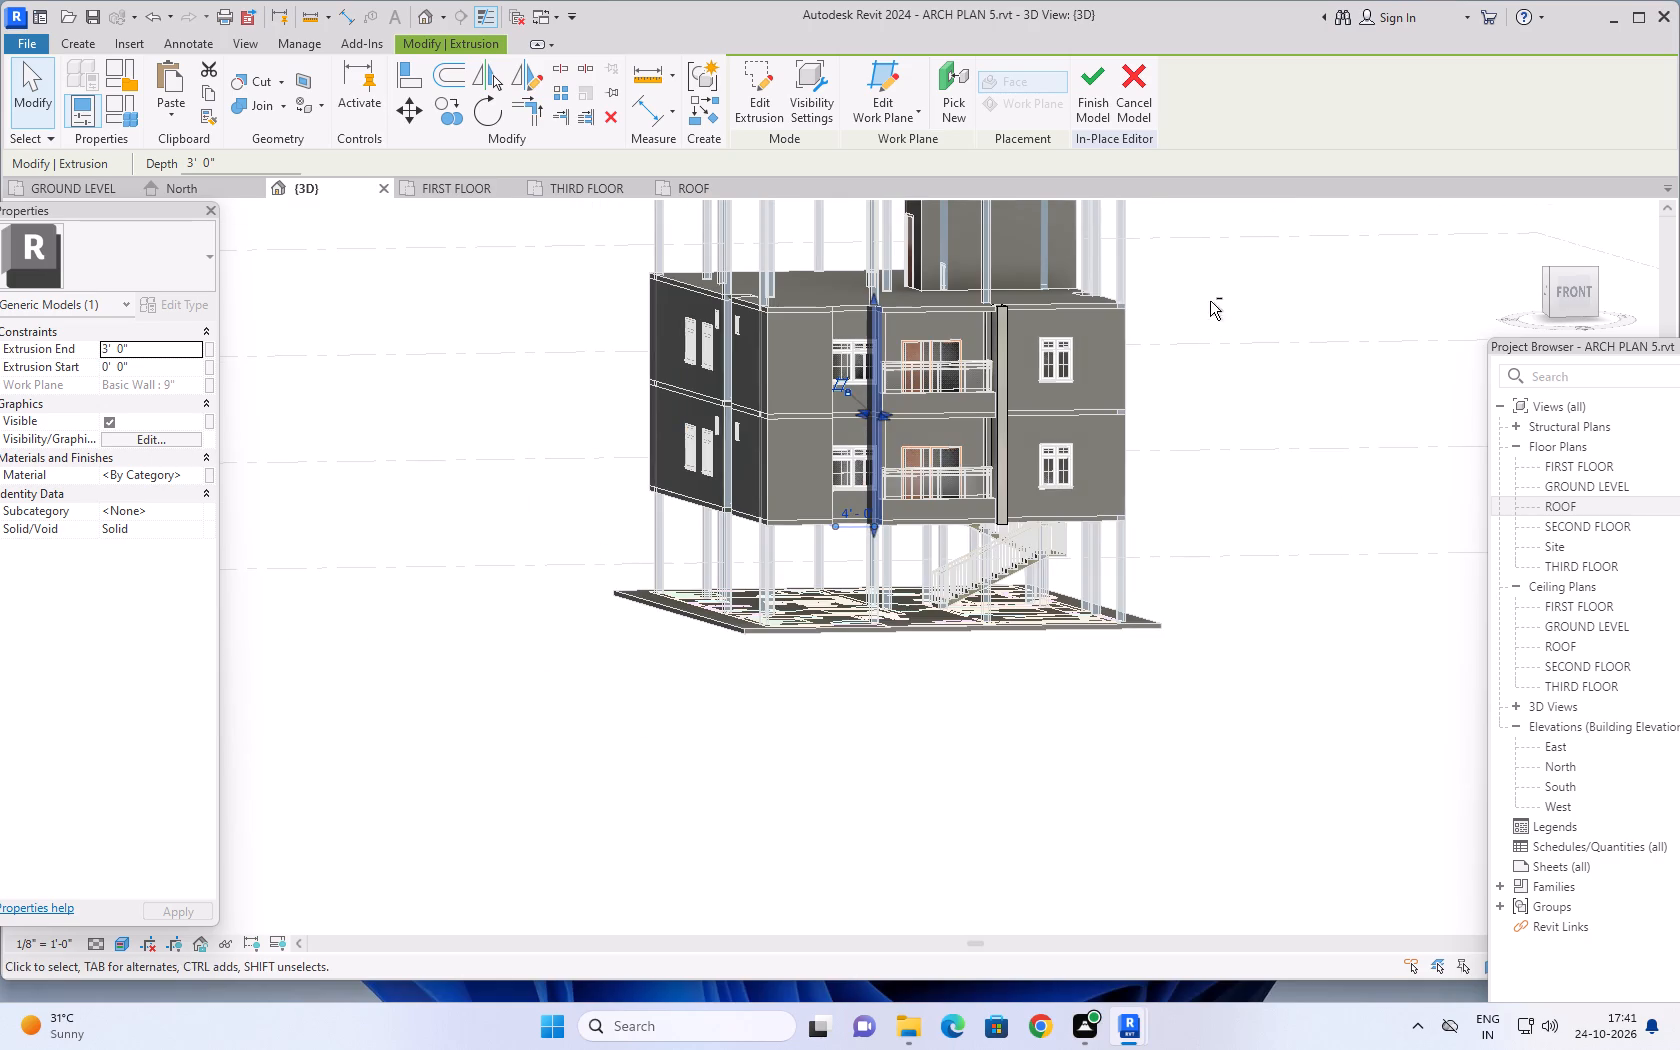
{"action": "middle_click_drag", "start_coordinate": [1205, 308], "coordinate": [1192, 377], "text": "shift"}
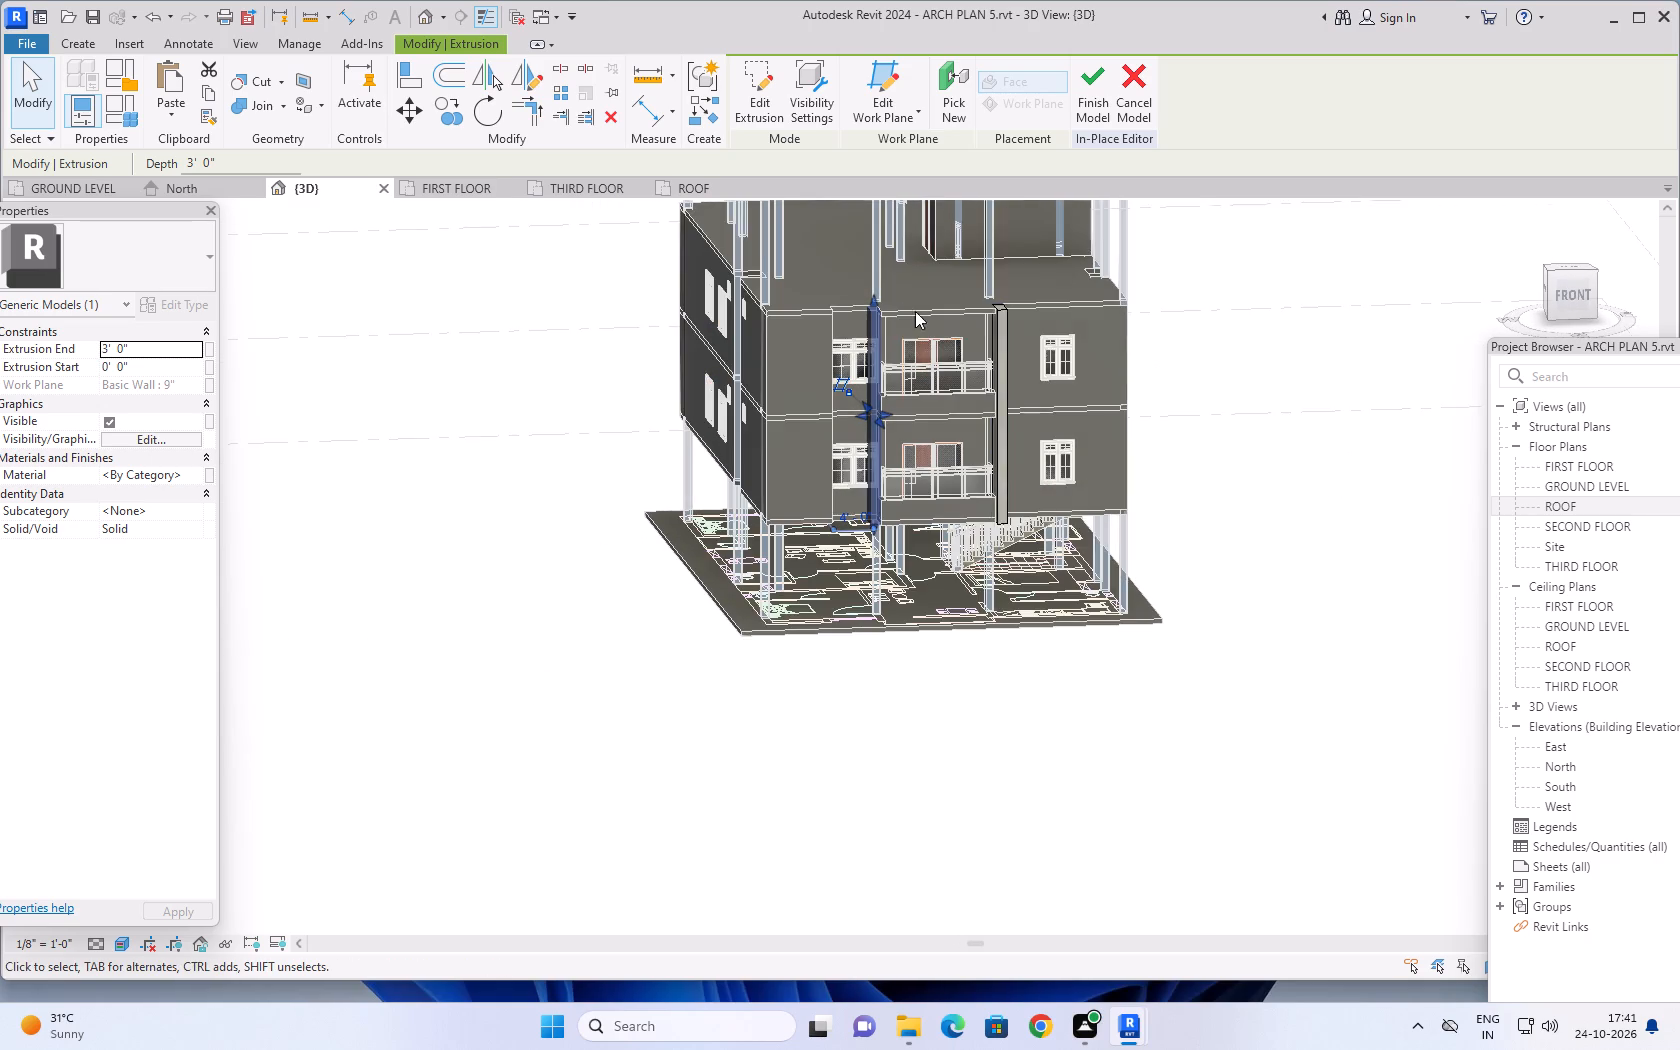
{"action": "scroll", "coordinate": [900, 305], "scroll_direction": "up", "scroll_amount": 6}
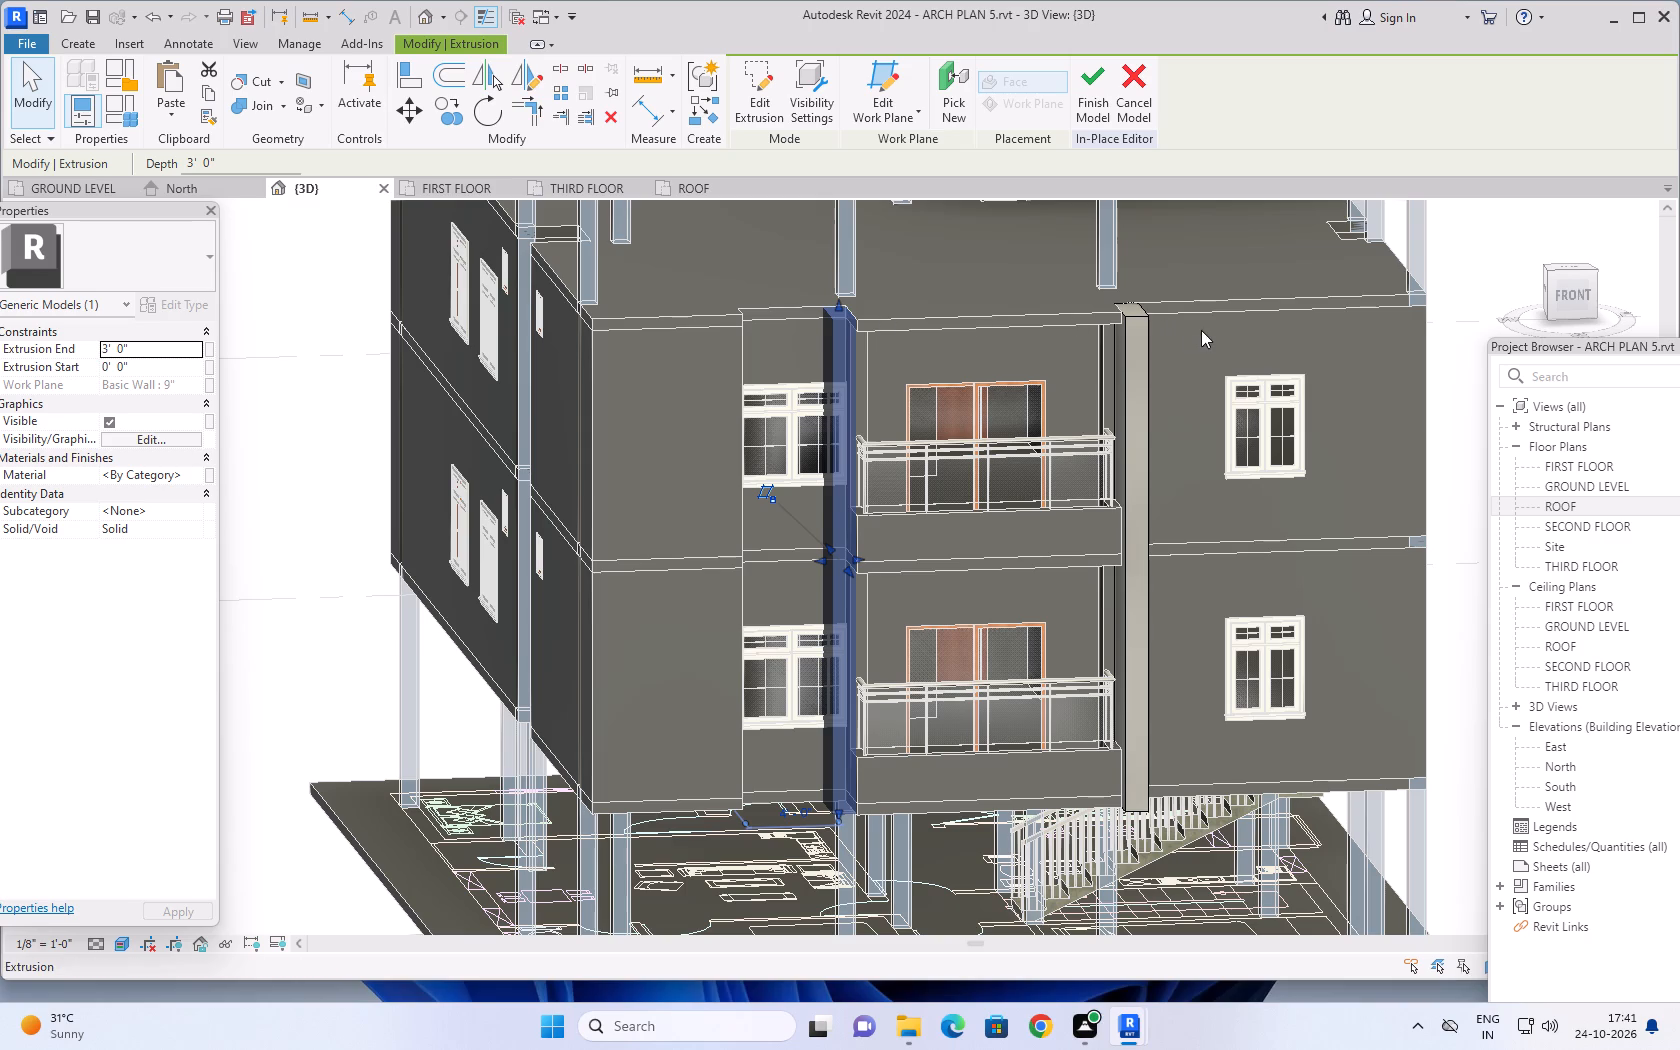
Start a solid extrusion with its work plane on the front face of the top floor slab above the upper balcony.
{"action": "middle_click_drag", "start_coordinate": [326, 522], "coordinate": [289, 490], "text": "shift"}
{"action": "left_click", "coordinate": [79, 40]}
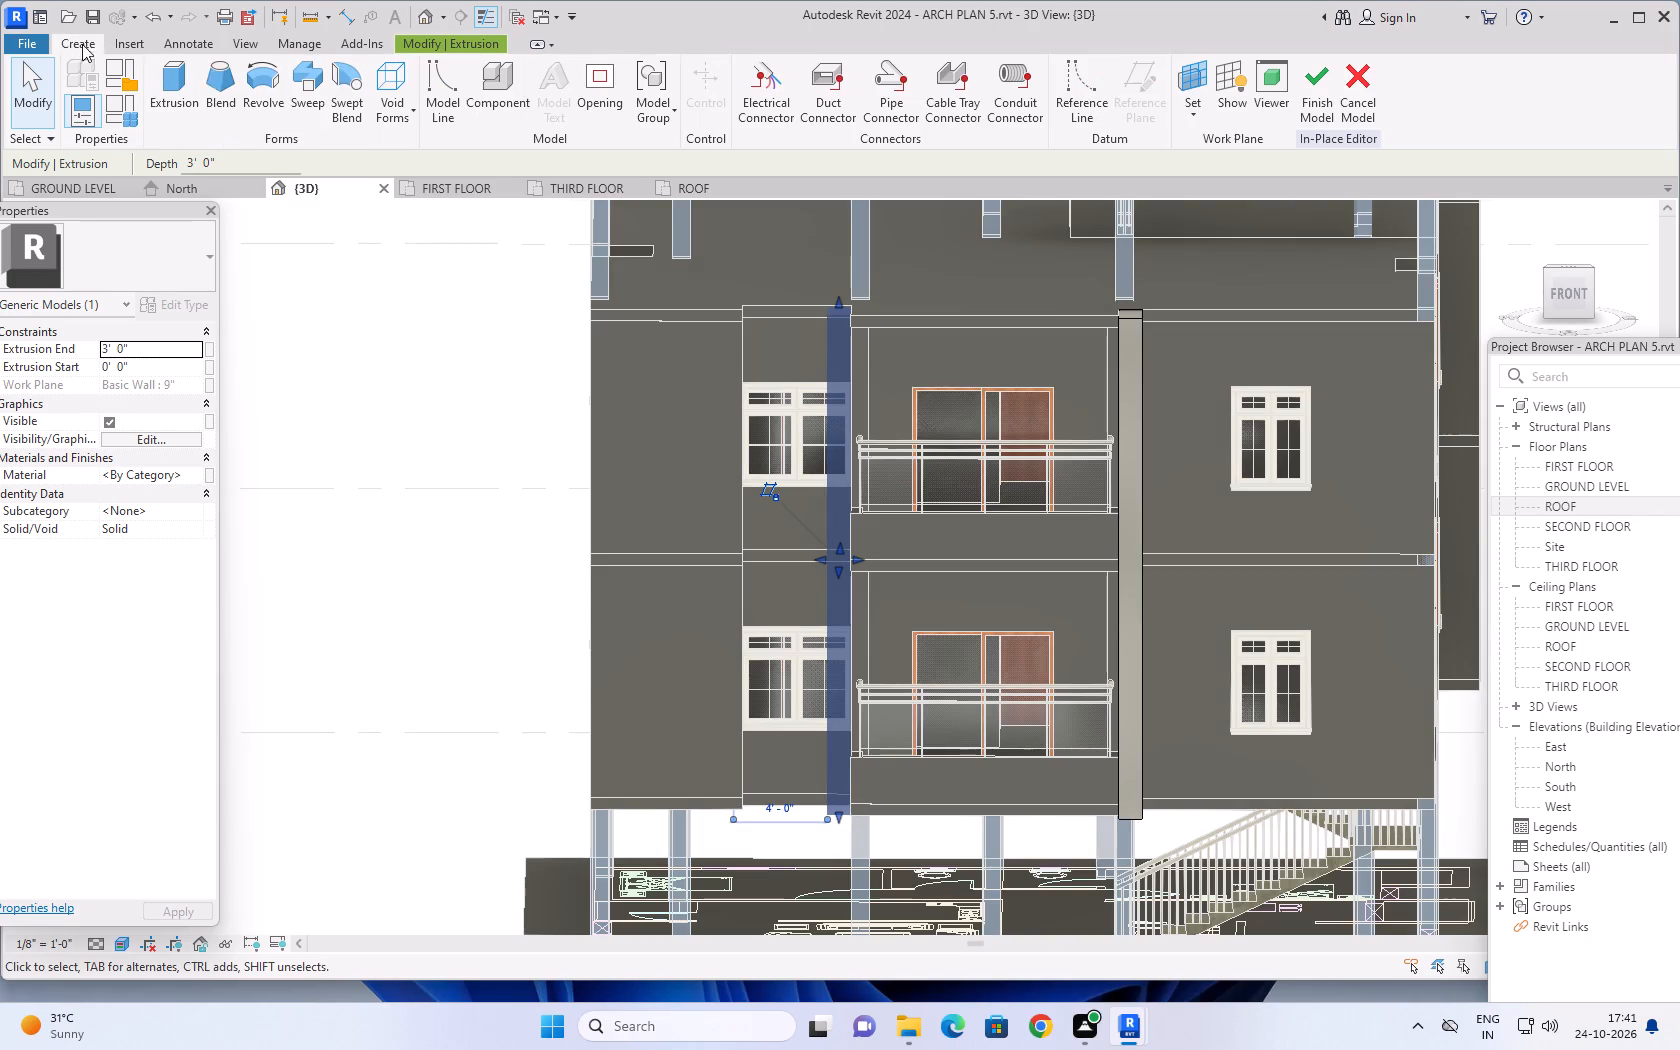
{"action": "left_click", "coordinate": [178, 68]}
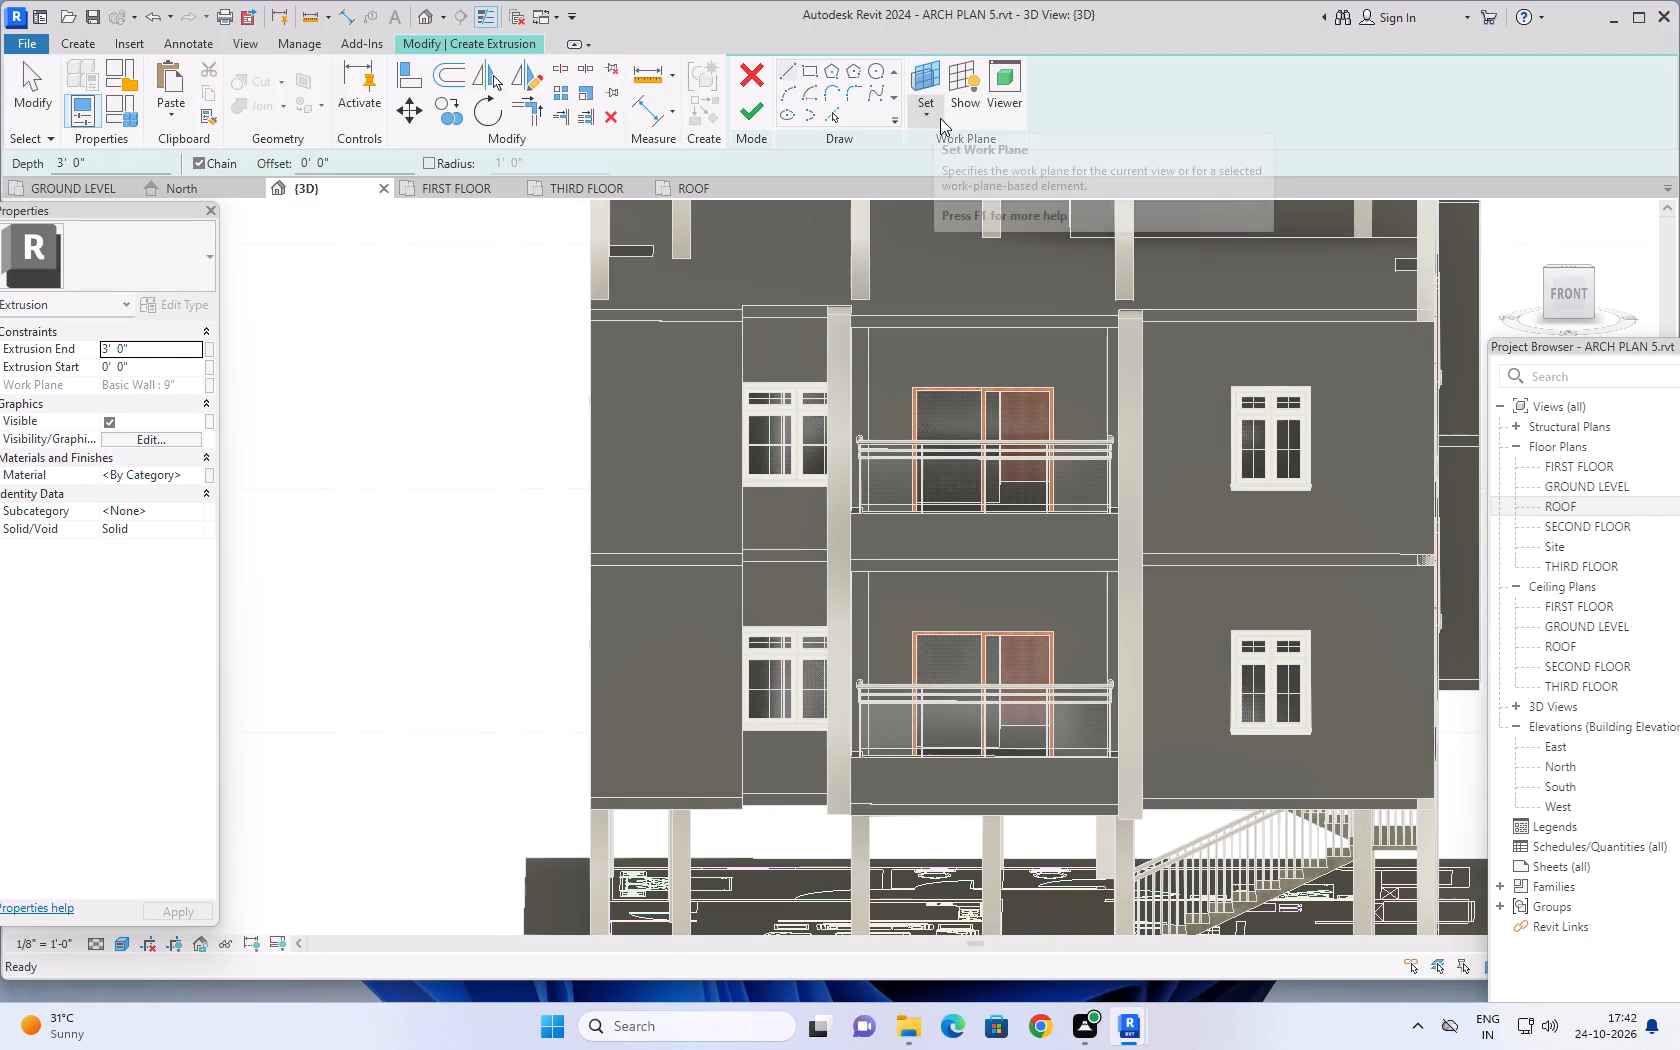
{"action": "left_click", "coordinate": [927, 117]}
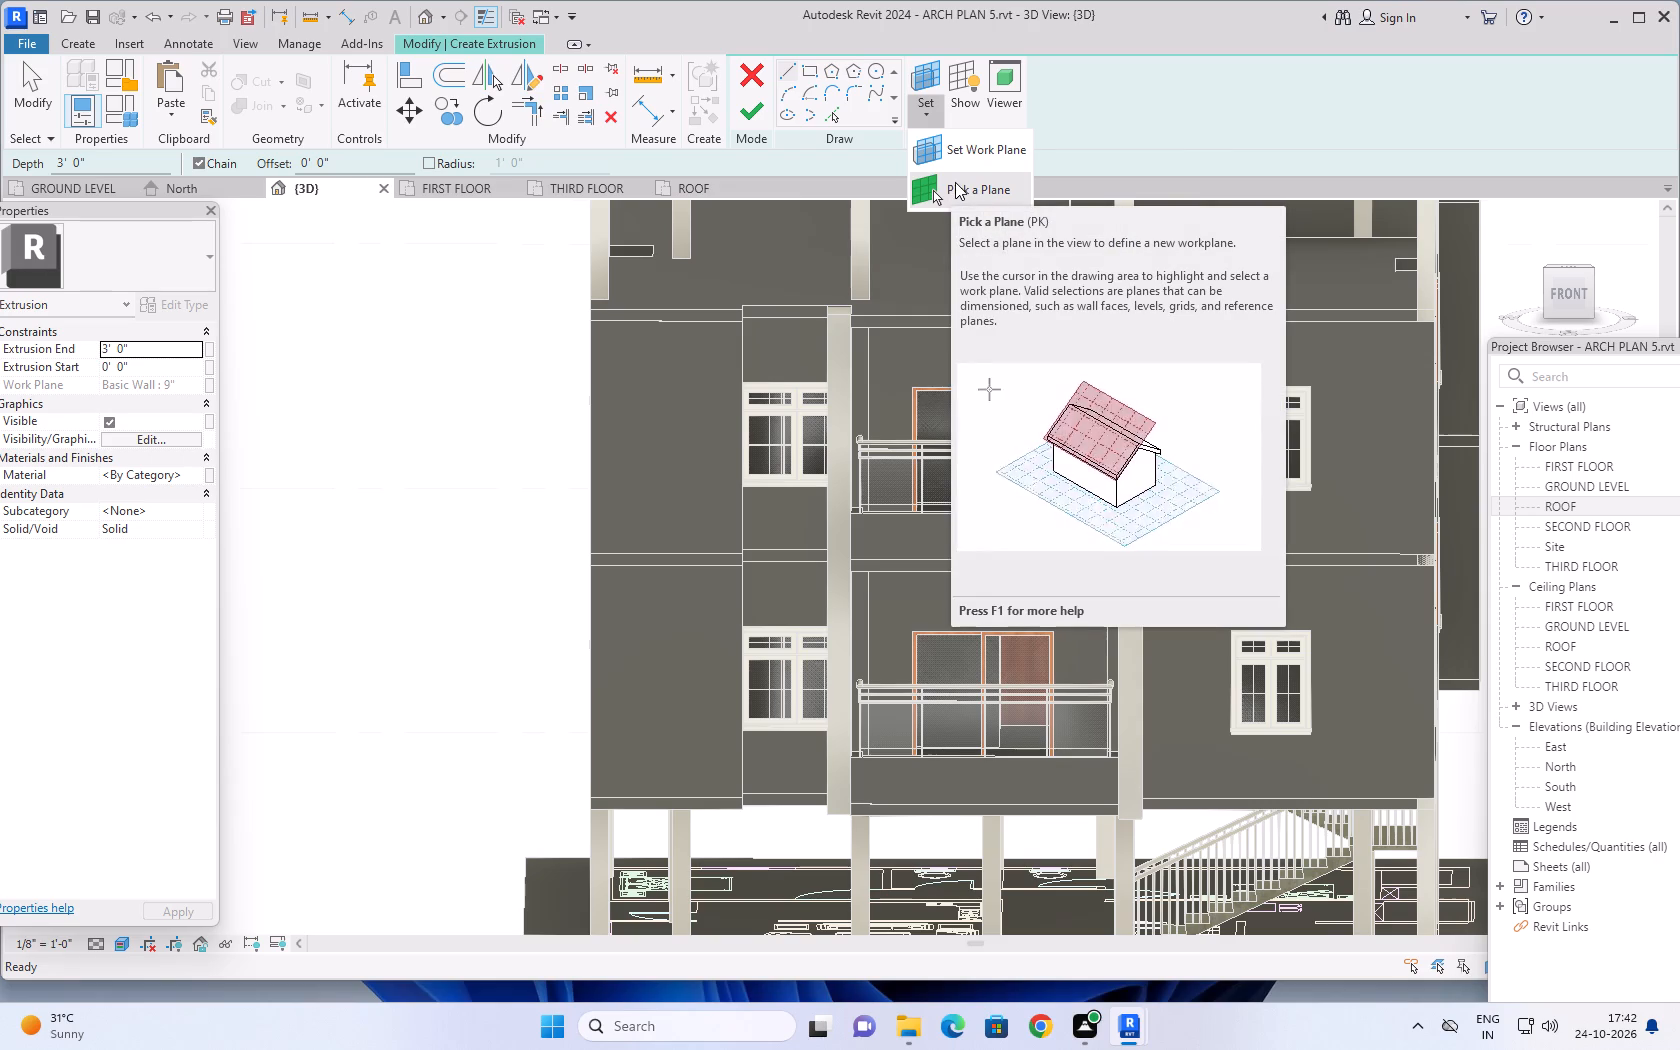
{"action": "left_click", "coordinate": [955, 182]}
{"action": "scroll", "coordinate": [900, 353], "scroll_direction": "up", "scroll_amount": 1}
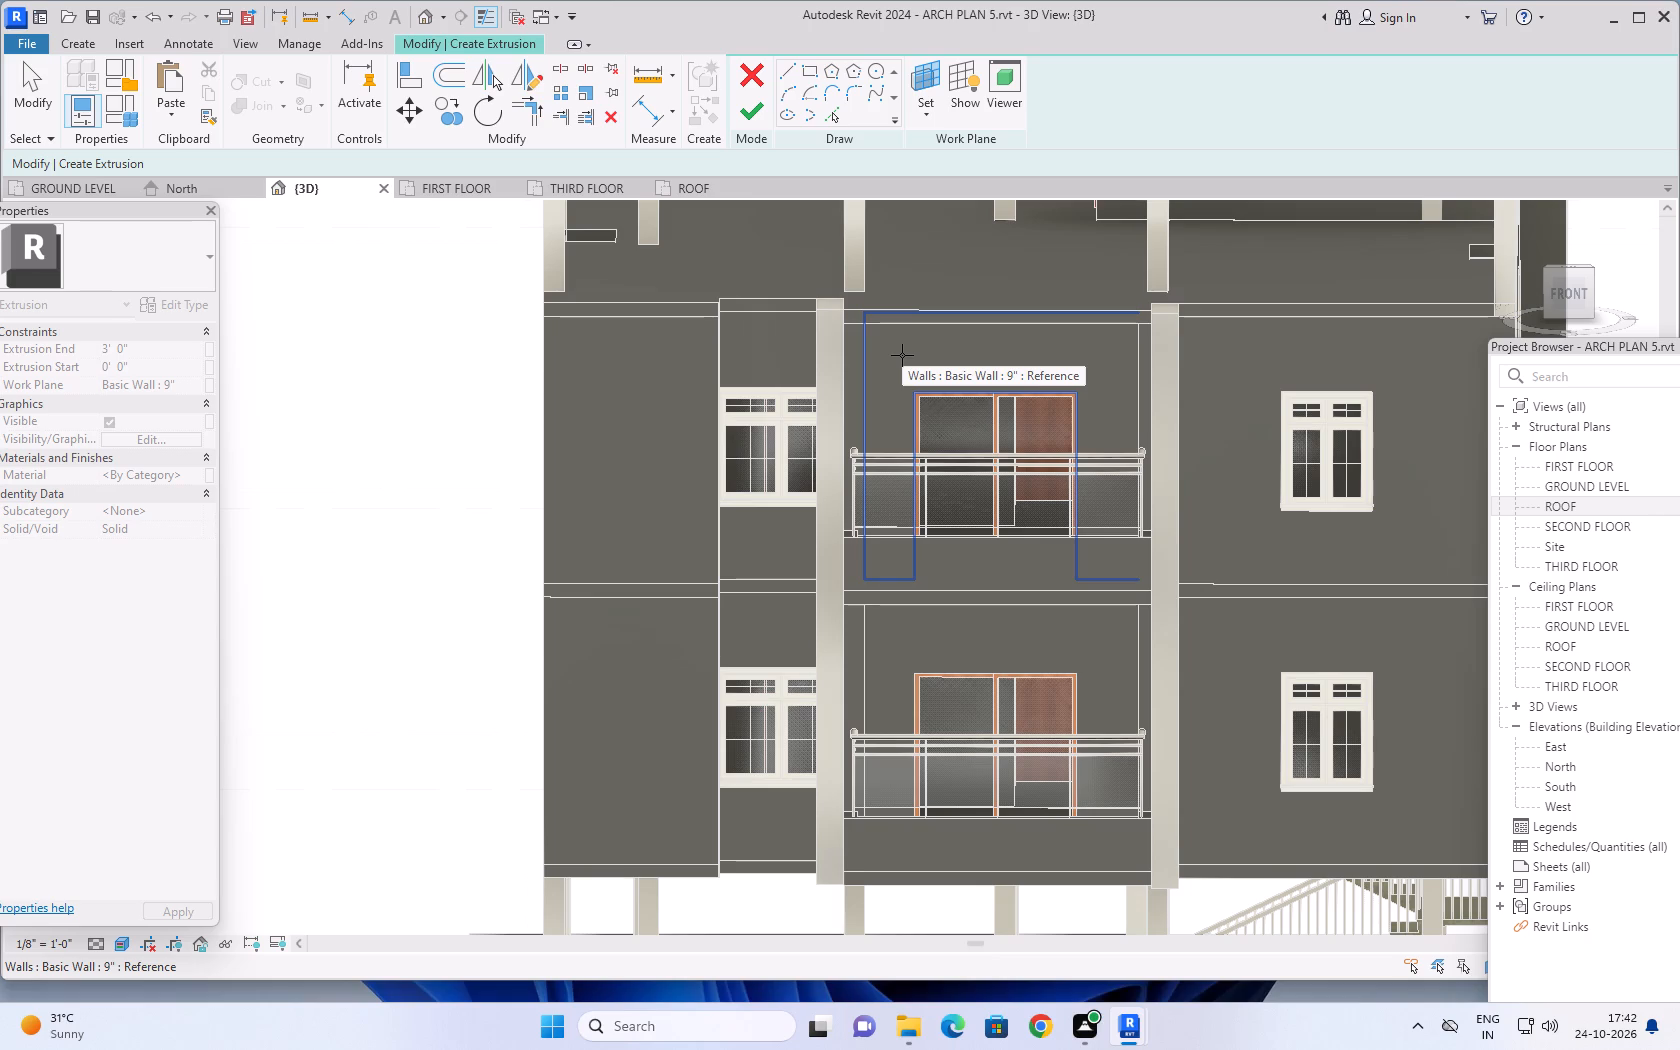
{"action": "middle_click_drag", "start_coordinate": [902, 355], "coordinate": [902, 340], "text": "shift"}
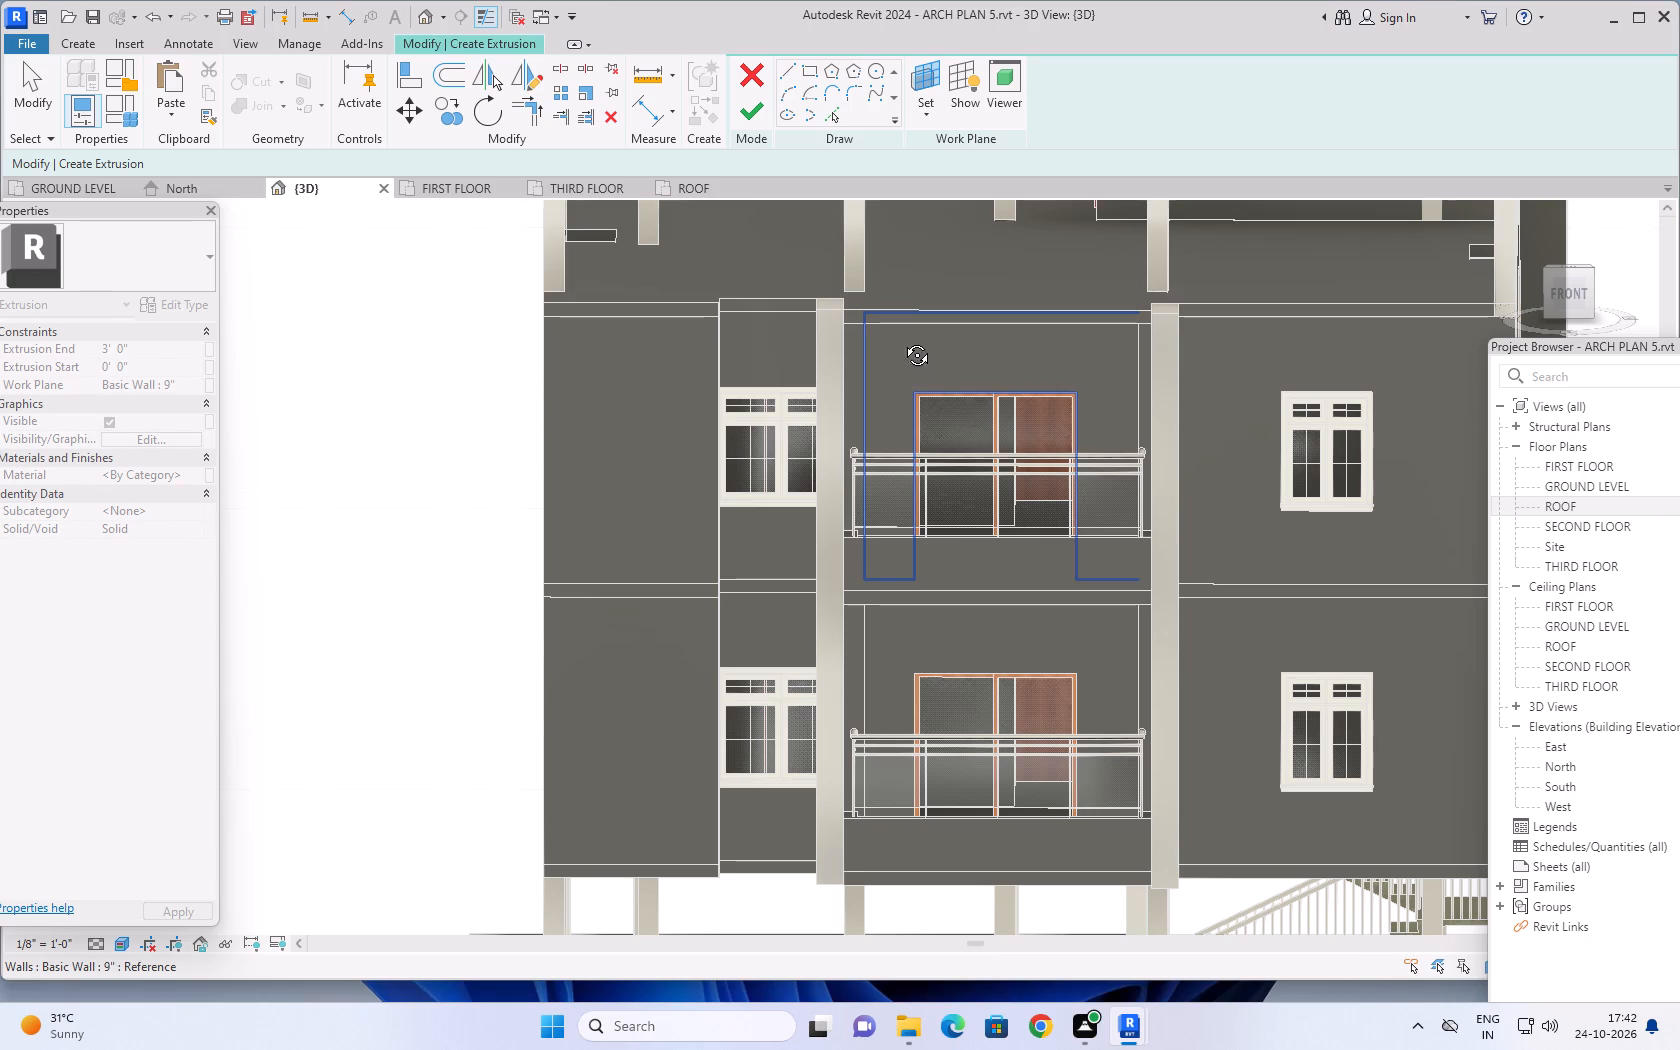
{"action": "middle_click_drag", "start_coordinate": [902, 340], "coordinate": [912, 293], "text": "shift"}
{"action": "scroll", "coordinate": [895, 325], "scroll_direction": "up", "scroll_amount": 4}
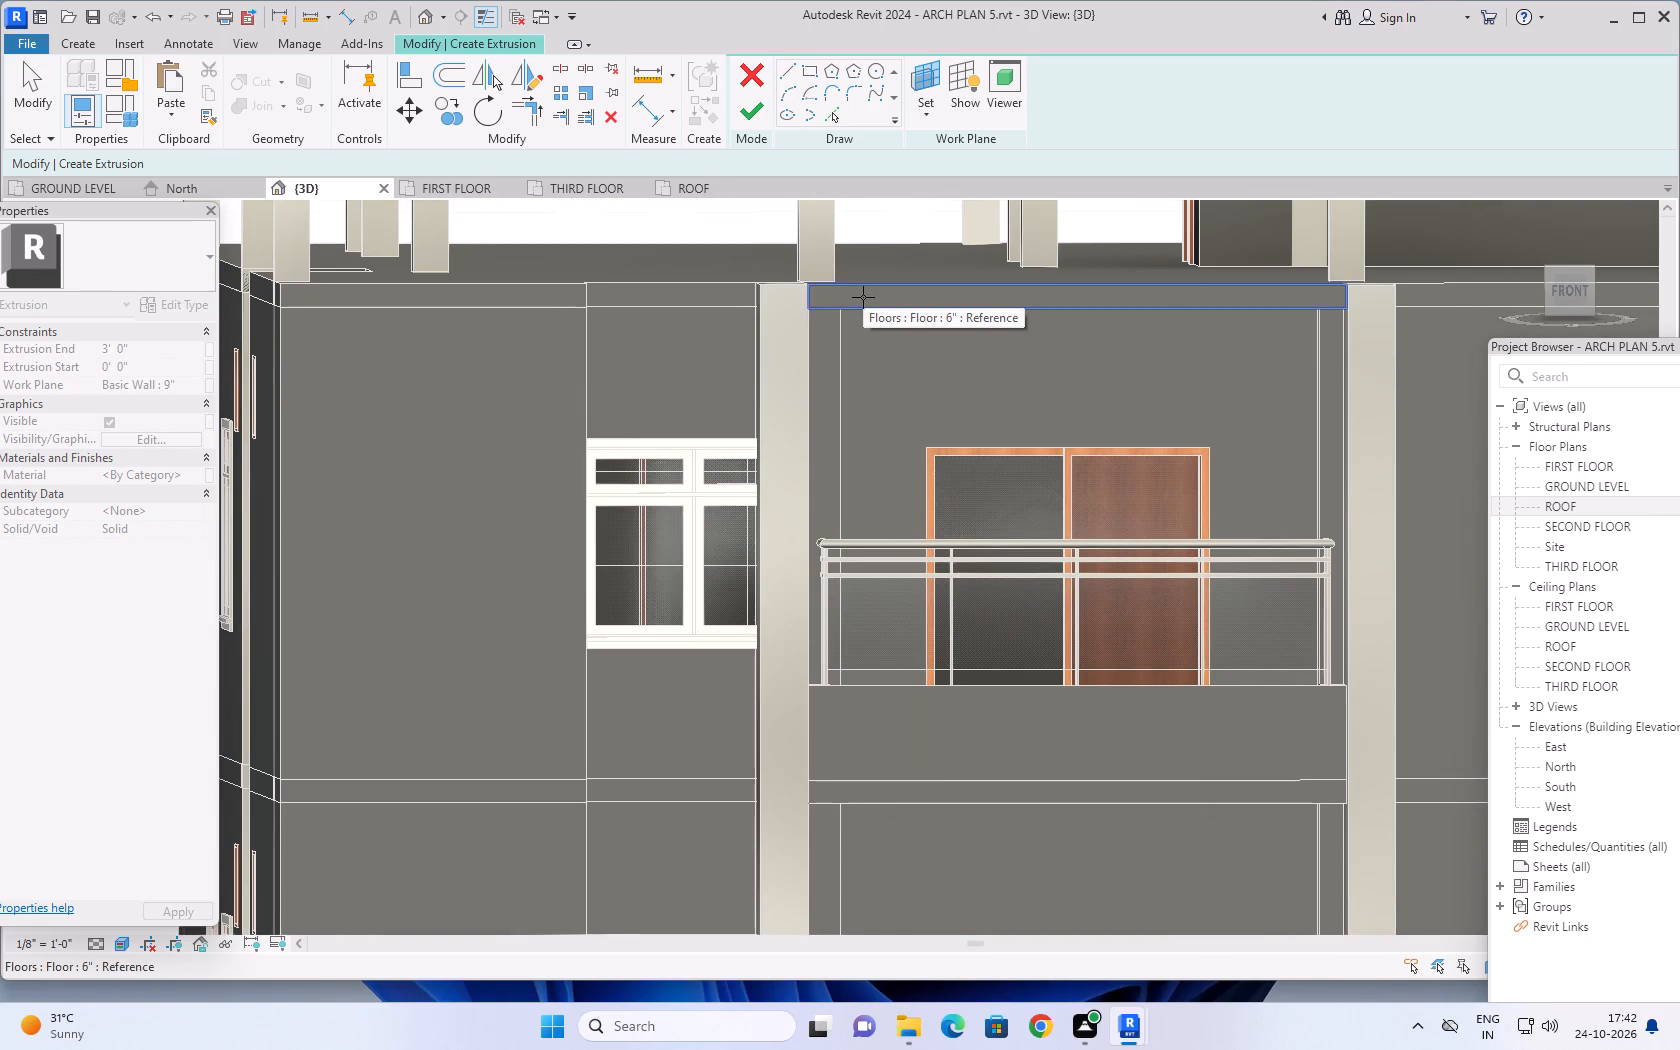
{"action": "left_click", "coordinate": [863, 297]}
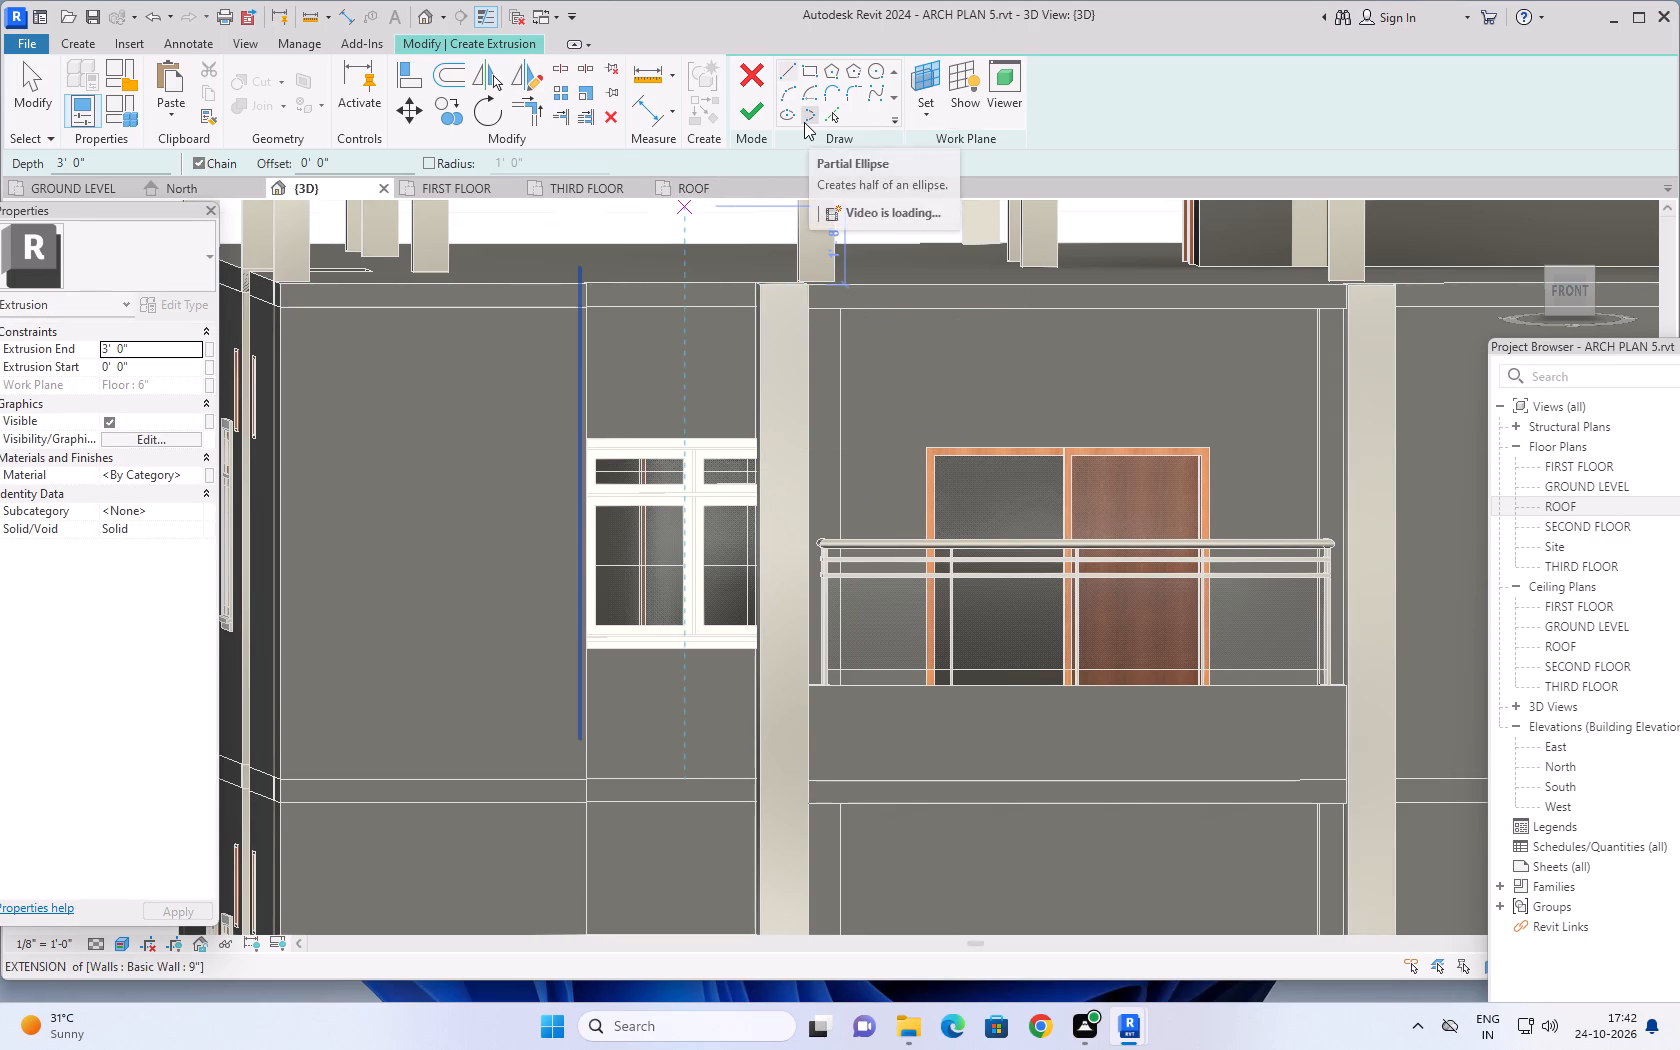
Sketch a horizontal rectangle about 11' 4 1/2" wide and 10" high along the top slab edge, between the two vertical extrusions.
{"action": "left_click", "coordinate": [804, 68]}
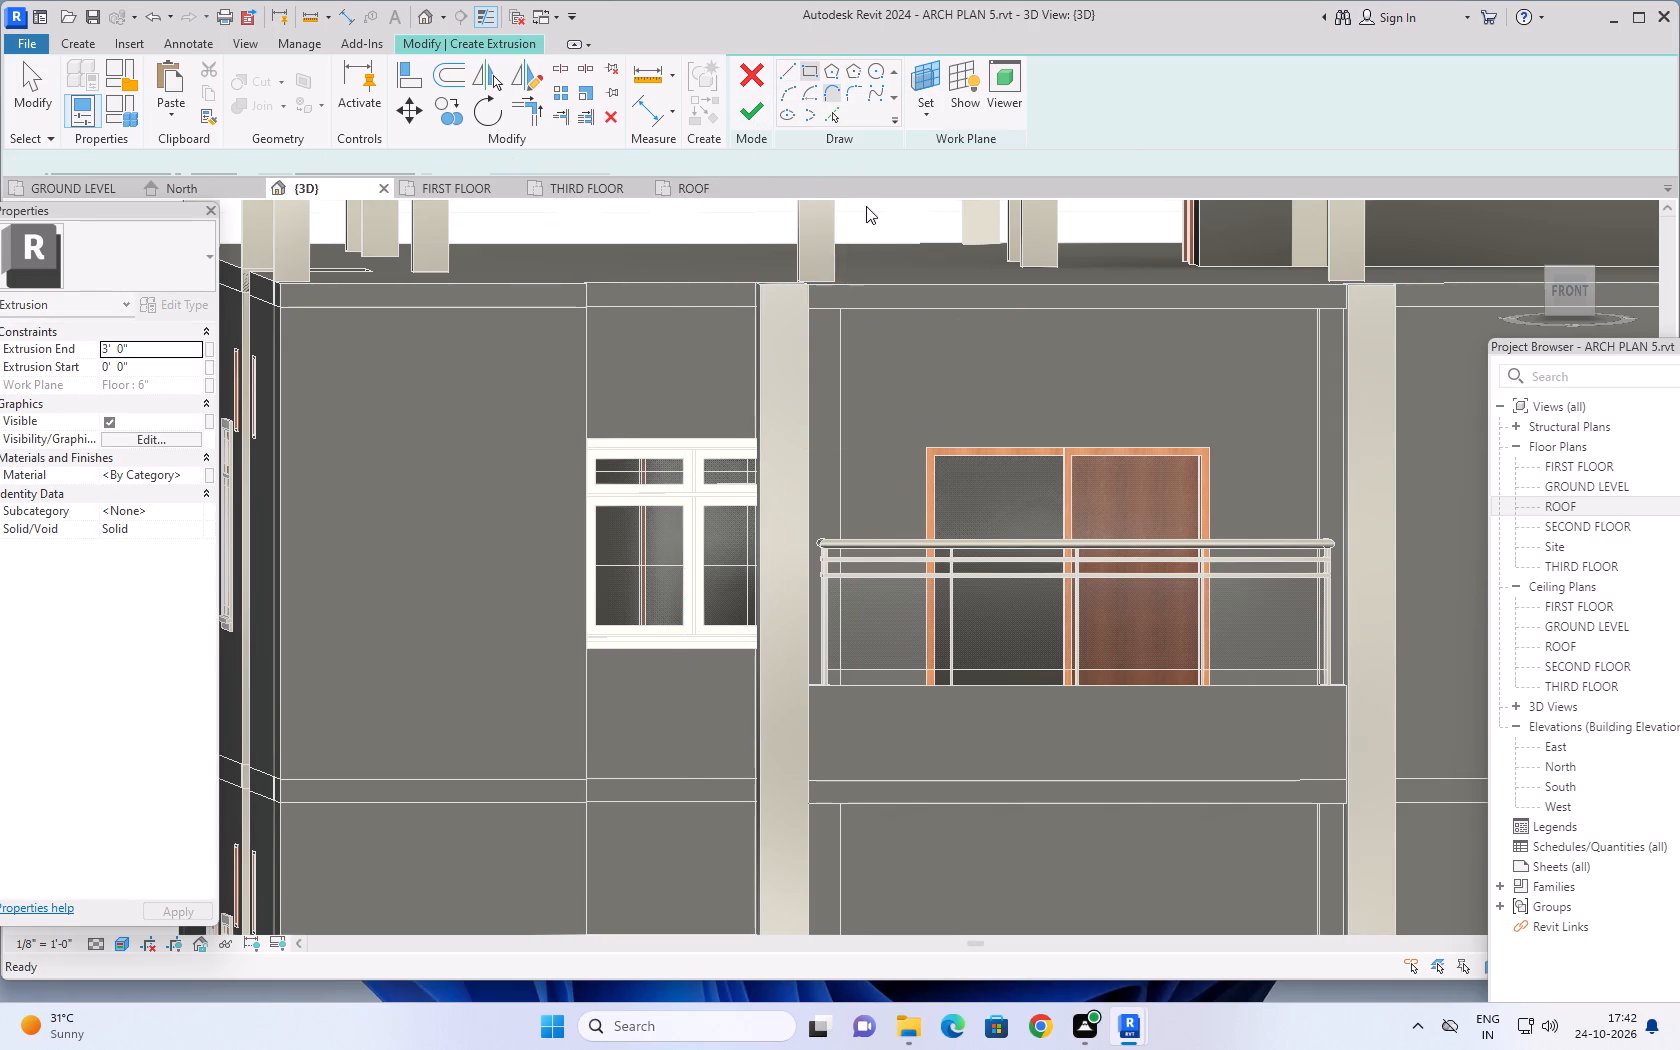
{"action": "scroll", "coordinate": [809, 295], "scroll_direction": "up", "scroll_amount": 4}
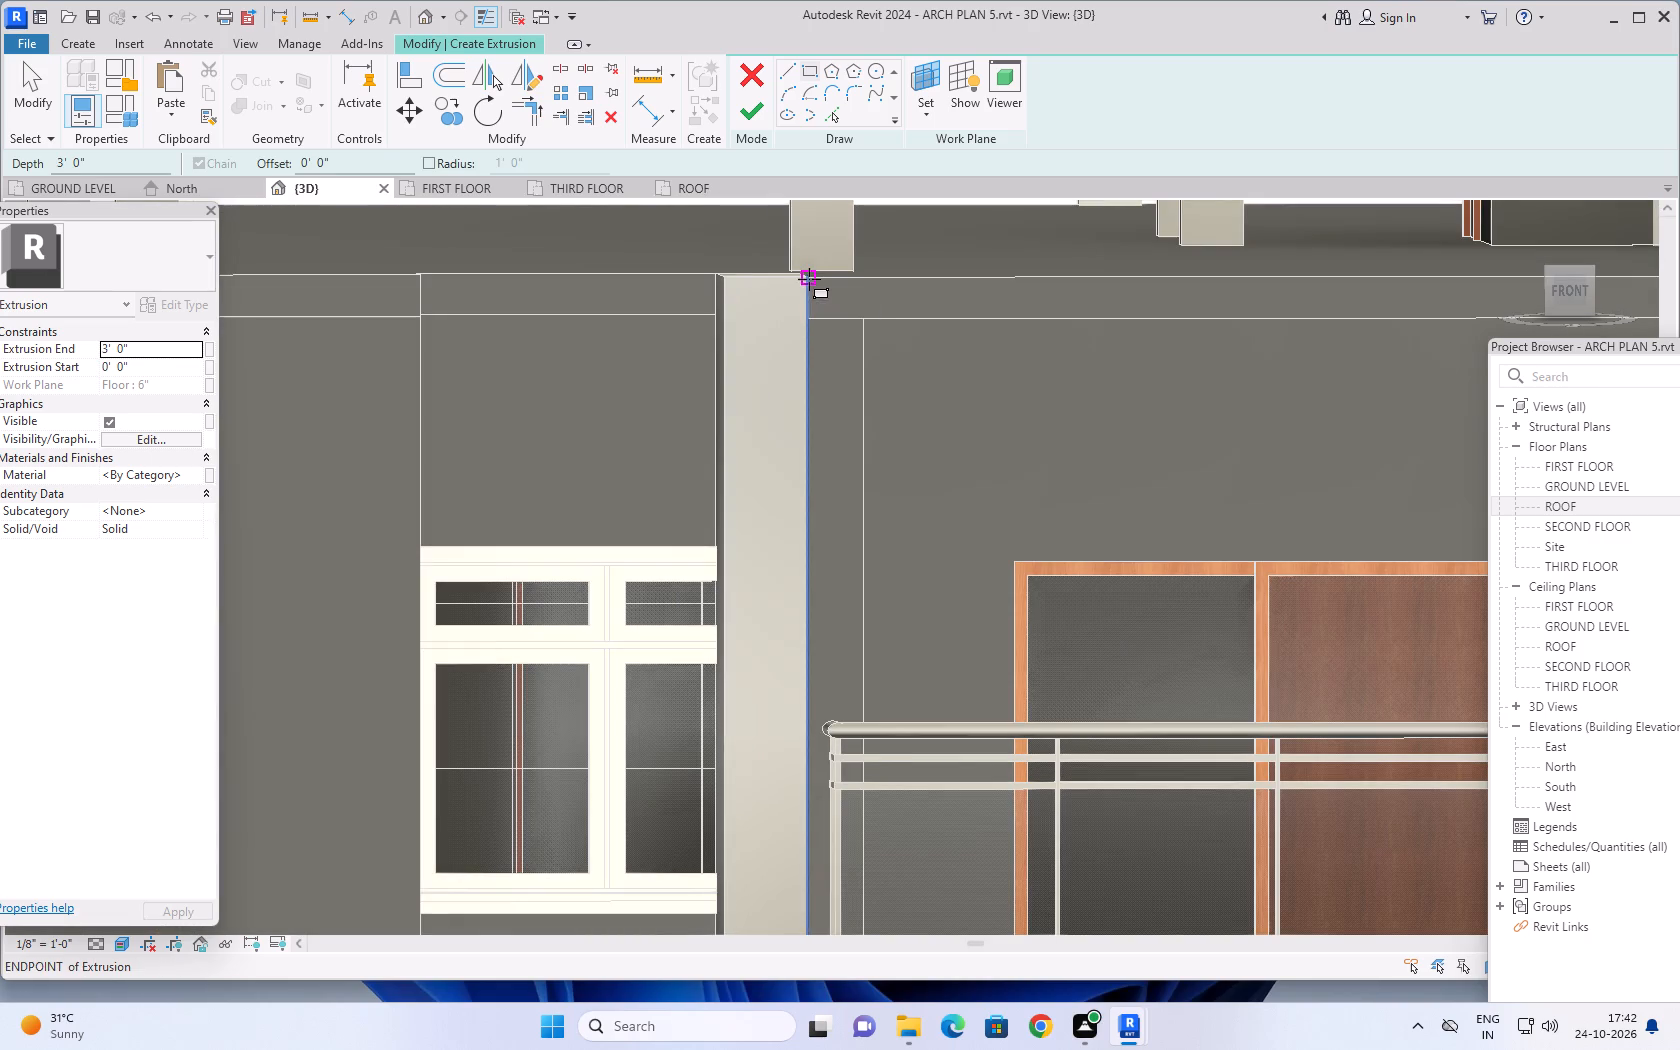
{"action": "left_click", "coordinate": [809, 279]}
{"action": "scroll", "coordinate": [1167, 356], "scroll_direction": "down", "scroll_amount": 3}
{"action": "middle_click_drag", "start_coordinate": [1257, 350], "coordinate": [883, 348]}
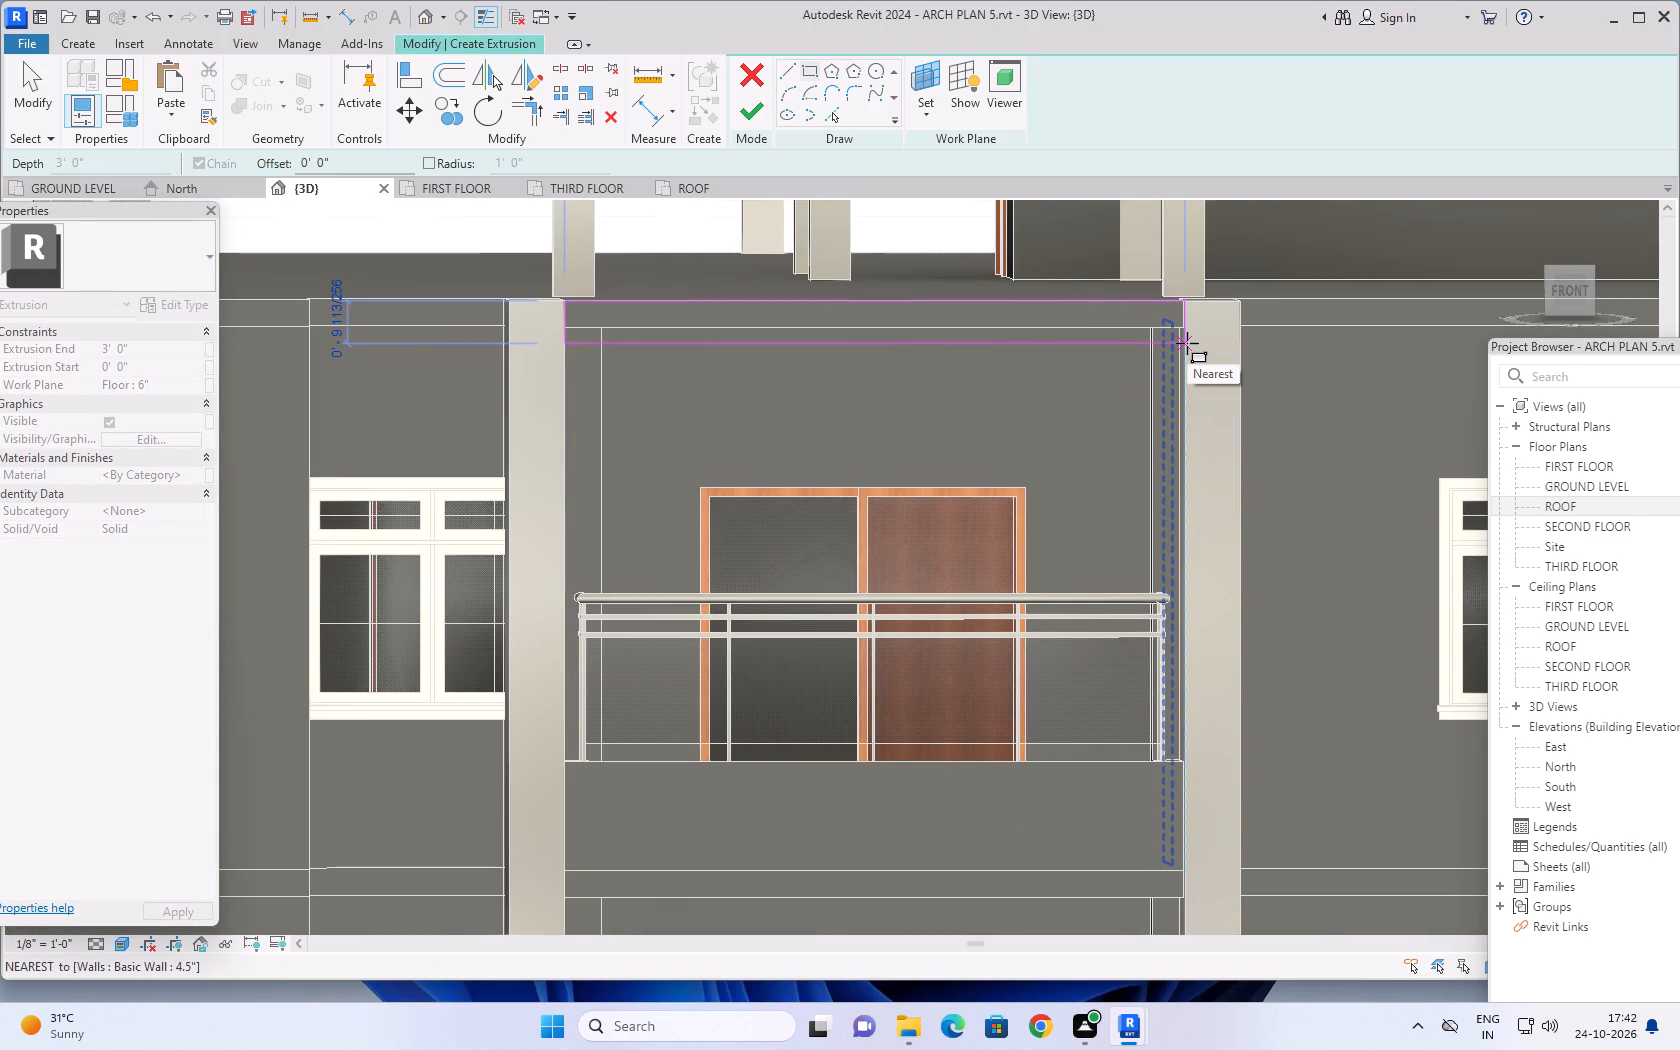
{"action": "middle_click", "coordinate": [1187, 343], "text": "shift"}
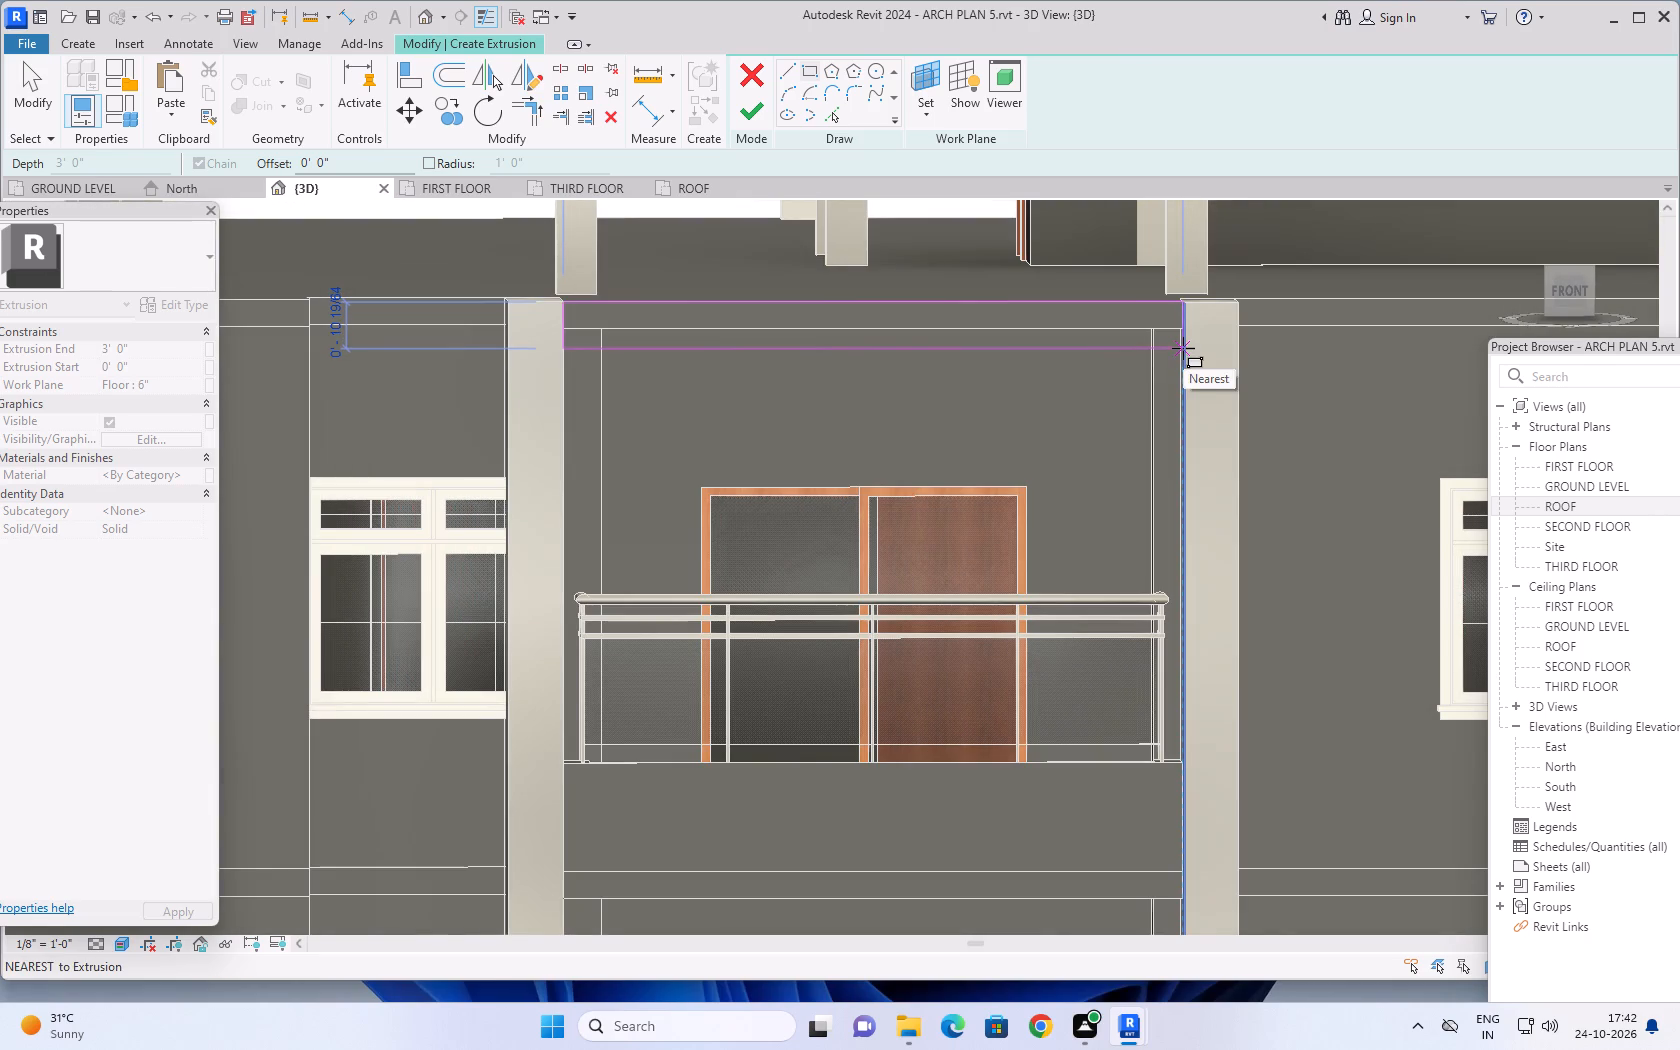
{"action": "left_click", "coordinate": [1180, 348]}
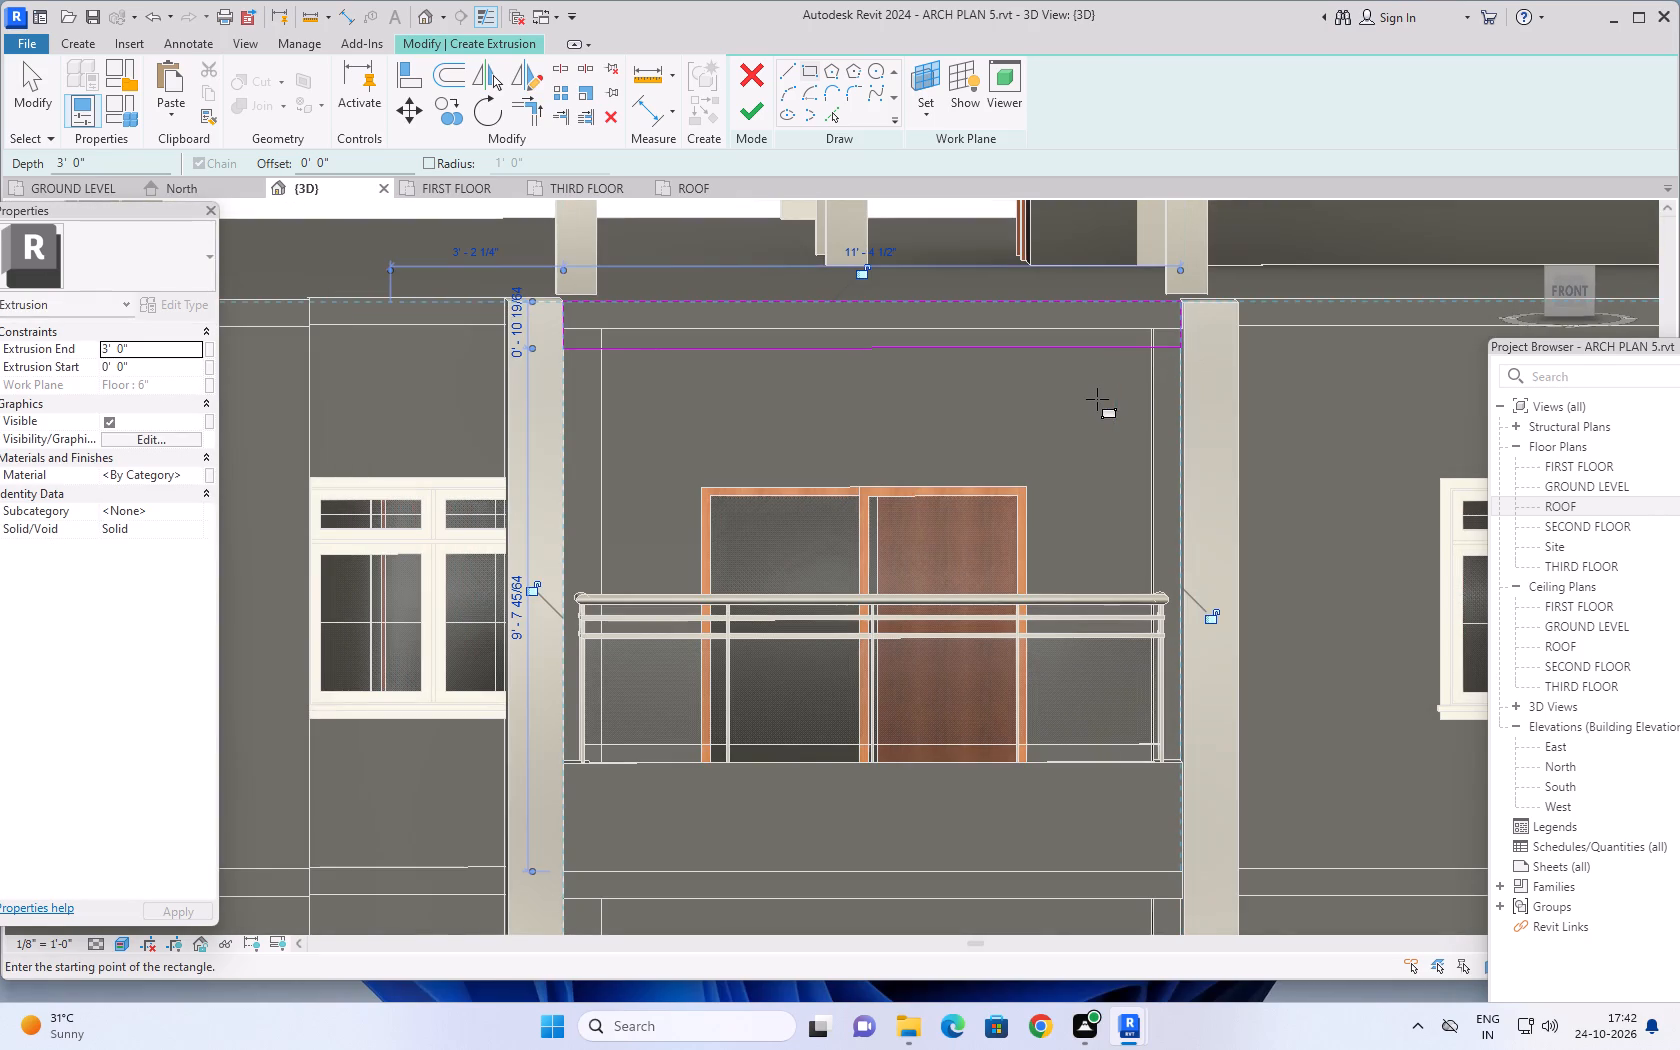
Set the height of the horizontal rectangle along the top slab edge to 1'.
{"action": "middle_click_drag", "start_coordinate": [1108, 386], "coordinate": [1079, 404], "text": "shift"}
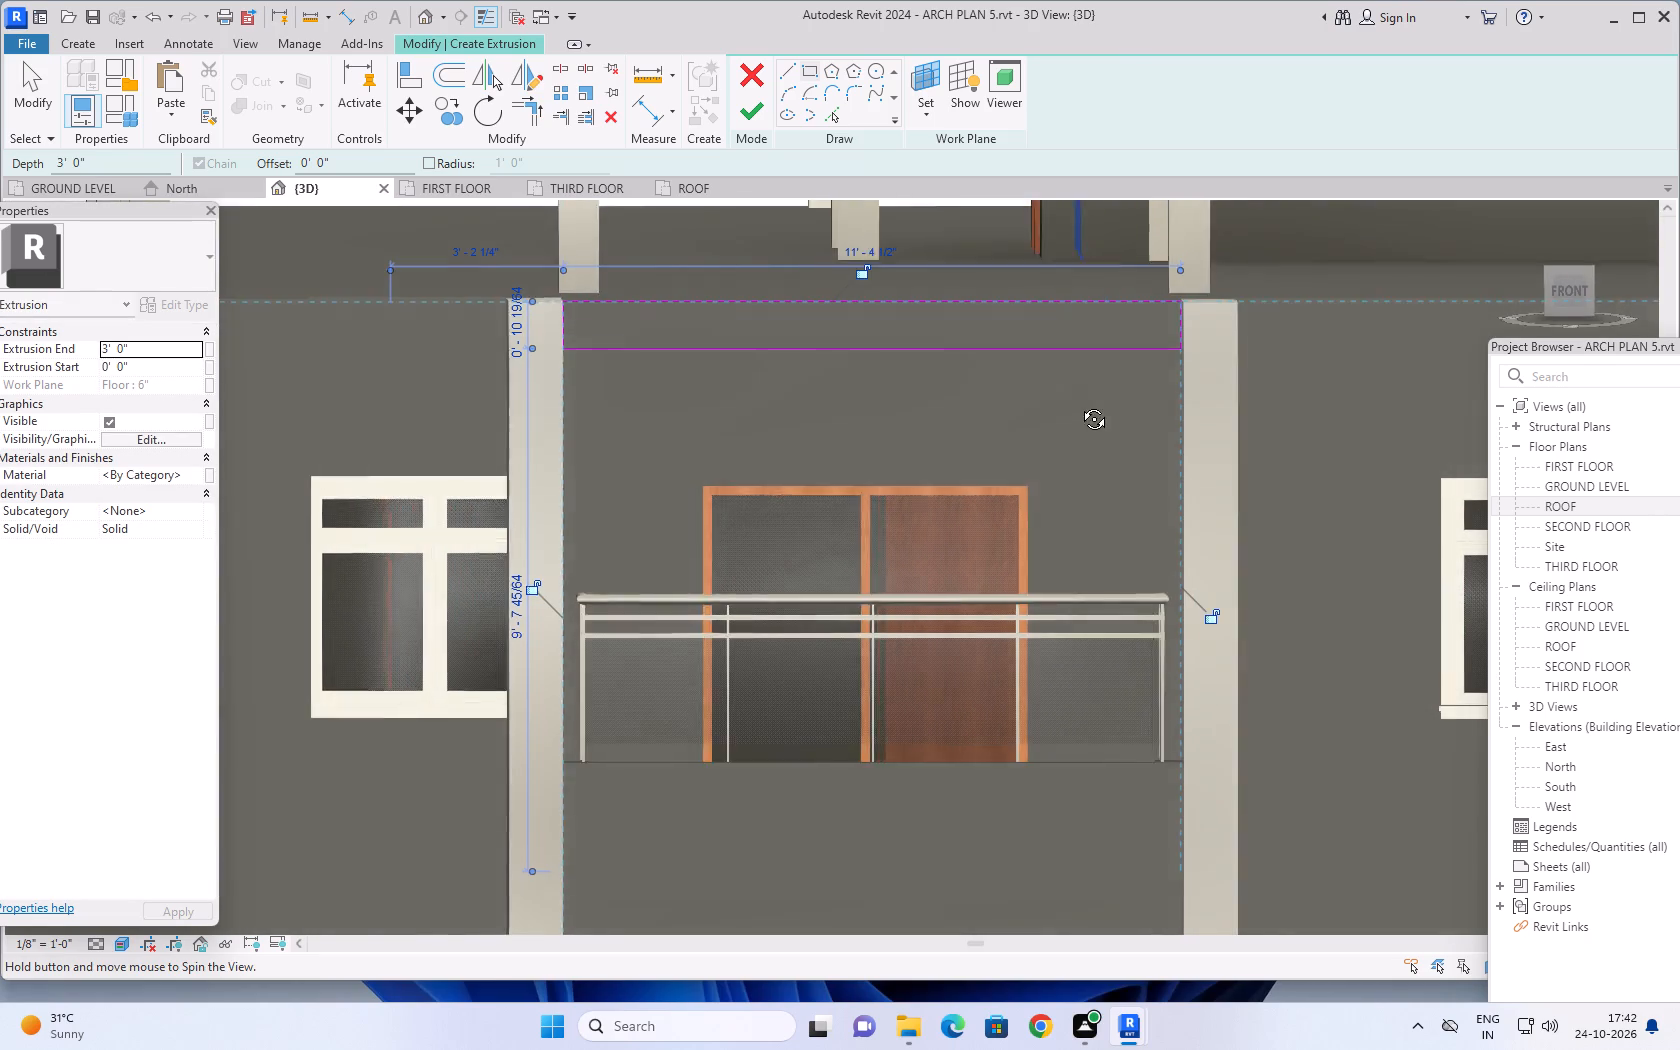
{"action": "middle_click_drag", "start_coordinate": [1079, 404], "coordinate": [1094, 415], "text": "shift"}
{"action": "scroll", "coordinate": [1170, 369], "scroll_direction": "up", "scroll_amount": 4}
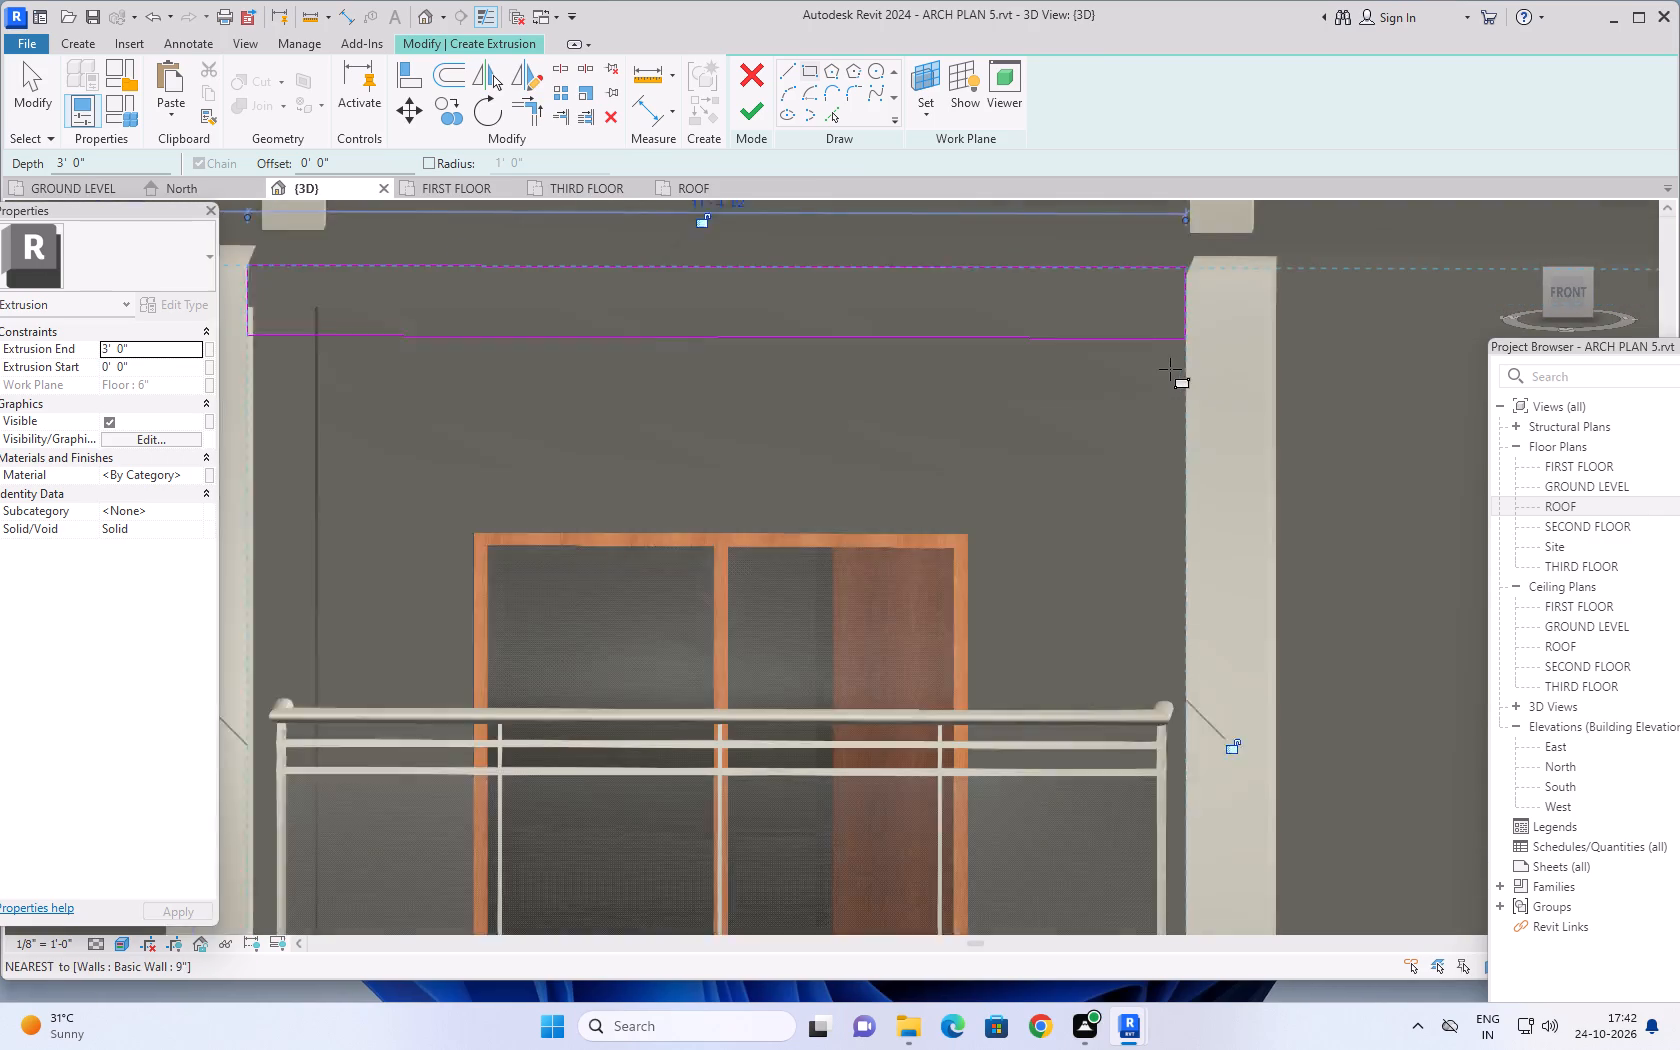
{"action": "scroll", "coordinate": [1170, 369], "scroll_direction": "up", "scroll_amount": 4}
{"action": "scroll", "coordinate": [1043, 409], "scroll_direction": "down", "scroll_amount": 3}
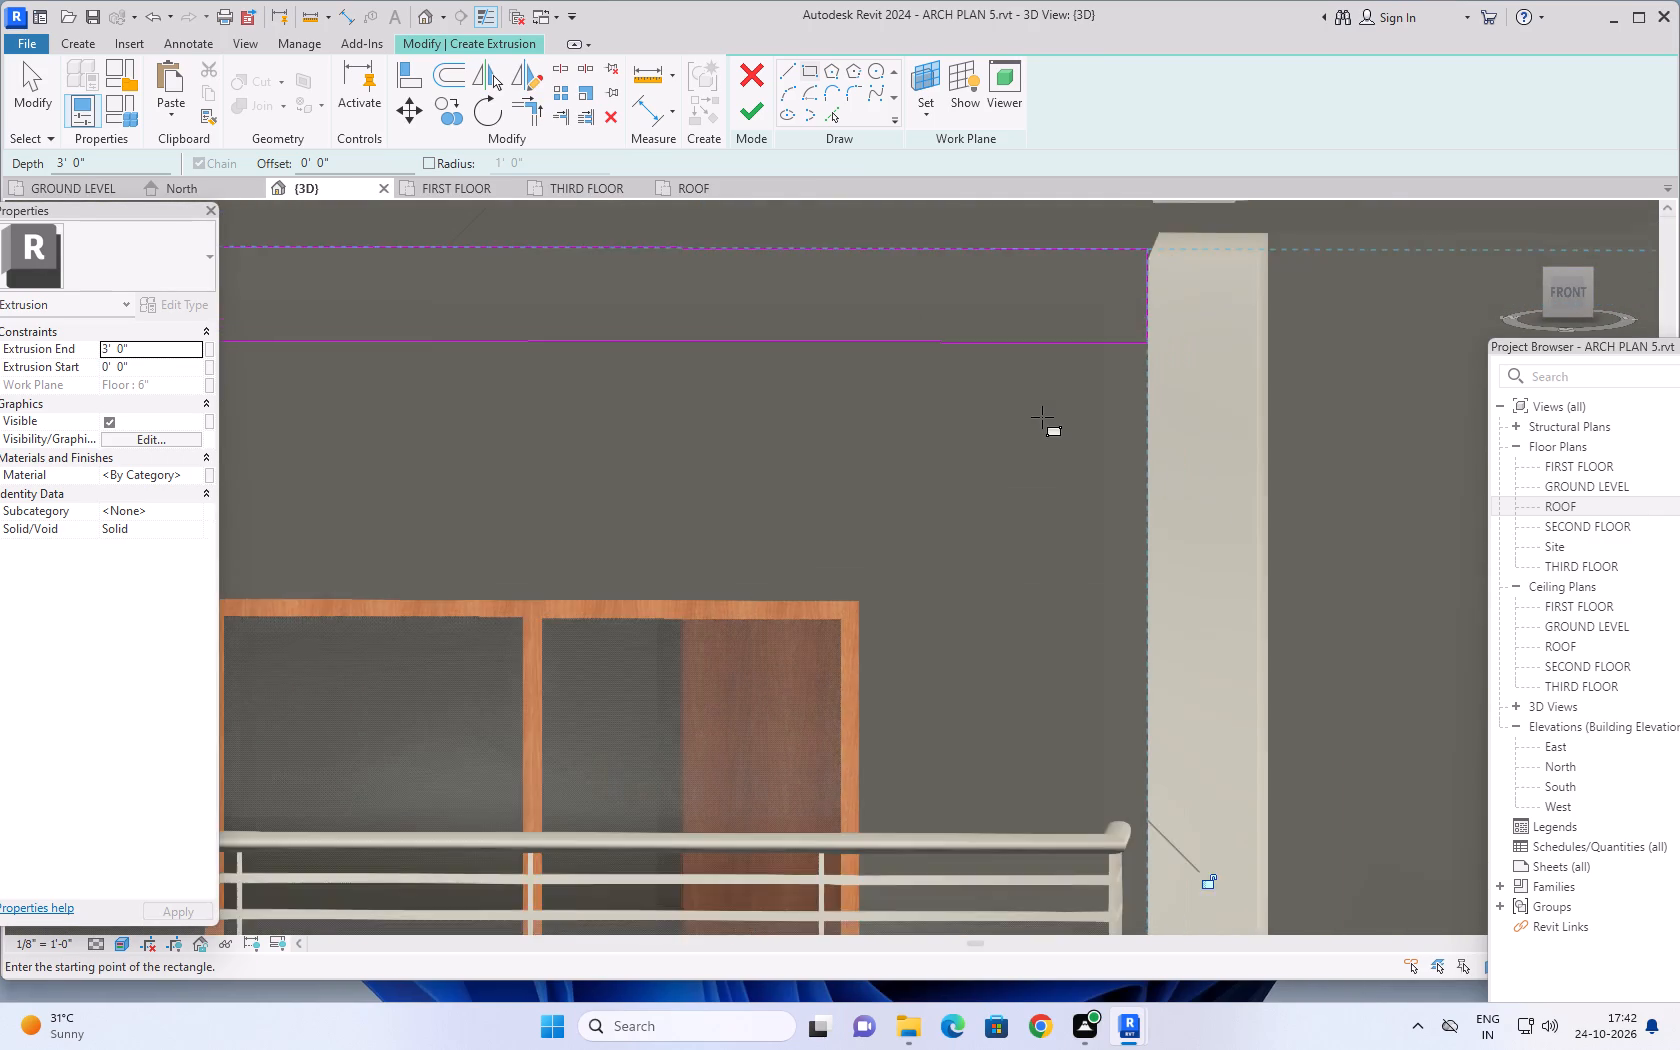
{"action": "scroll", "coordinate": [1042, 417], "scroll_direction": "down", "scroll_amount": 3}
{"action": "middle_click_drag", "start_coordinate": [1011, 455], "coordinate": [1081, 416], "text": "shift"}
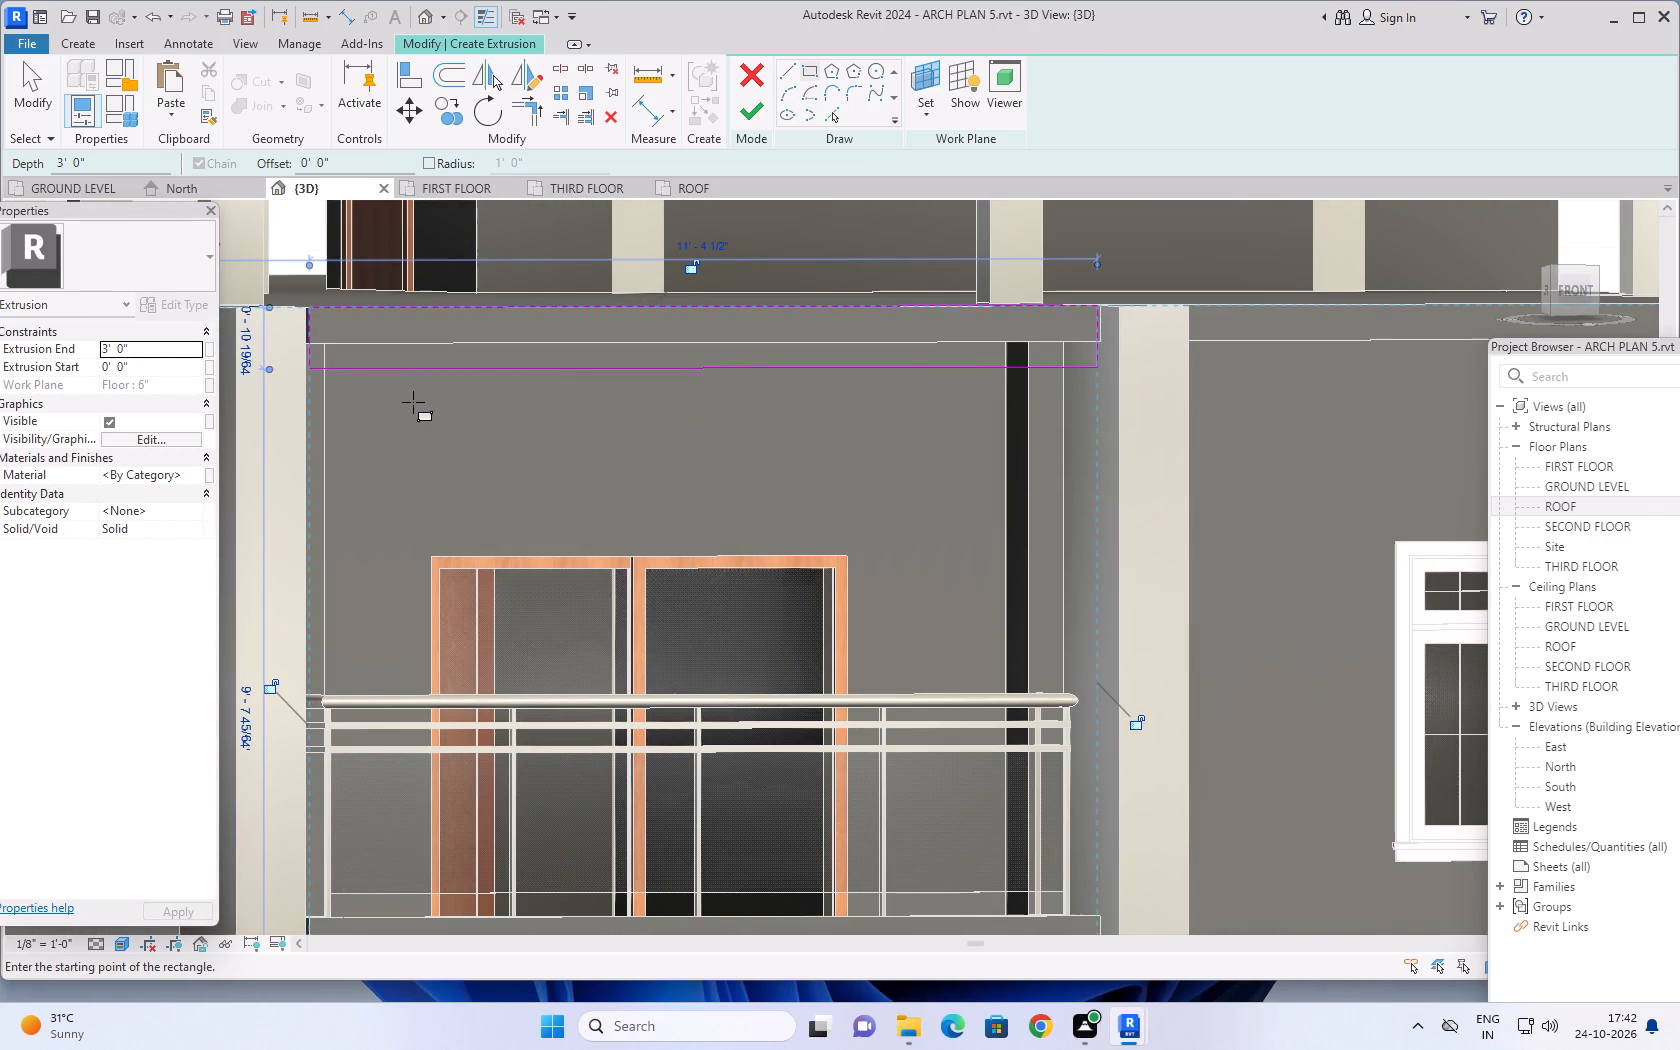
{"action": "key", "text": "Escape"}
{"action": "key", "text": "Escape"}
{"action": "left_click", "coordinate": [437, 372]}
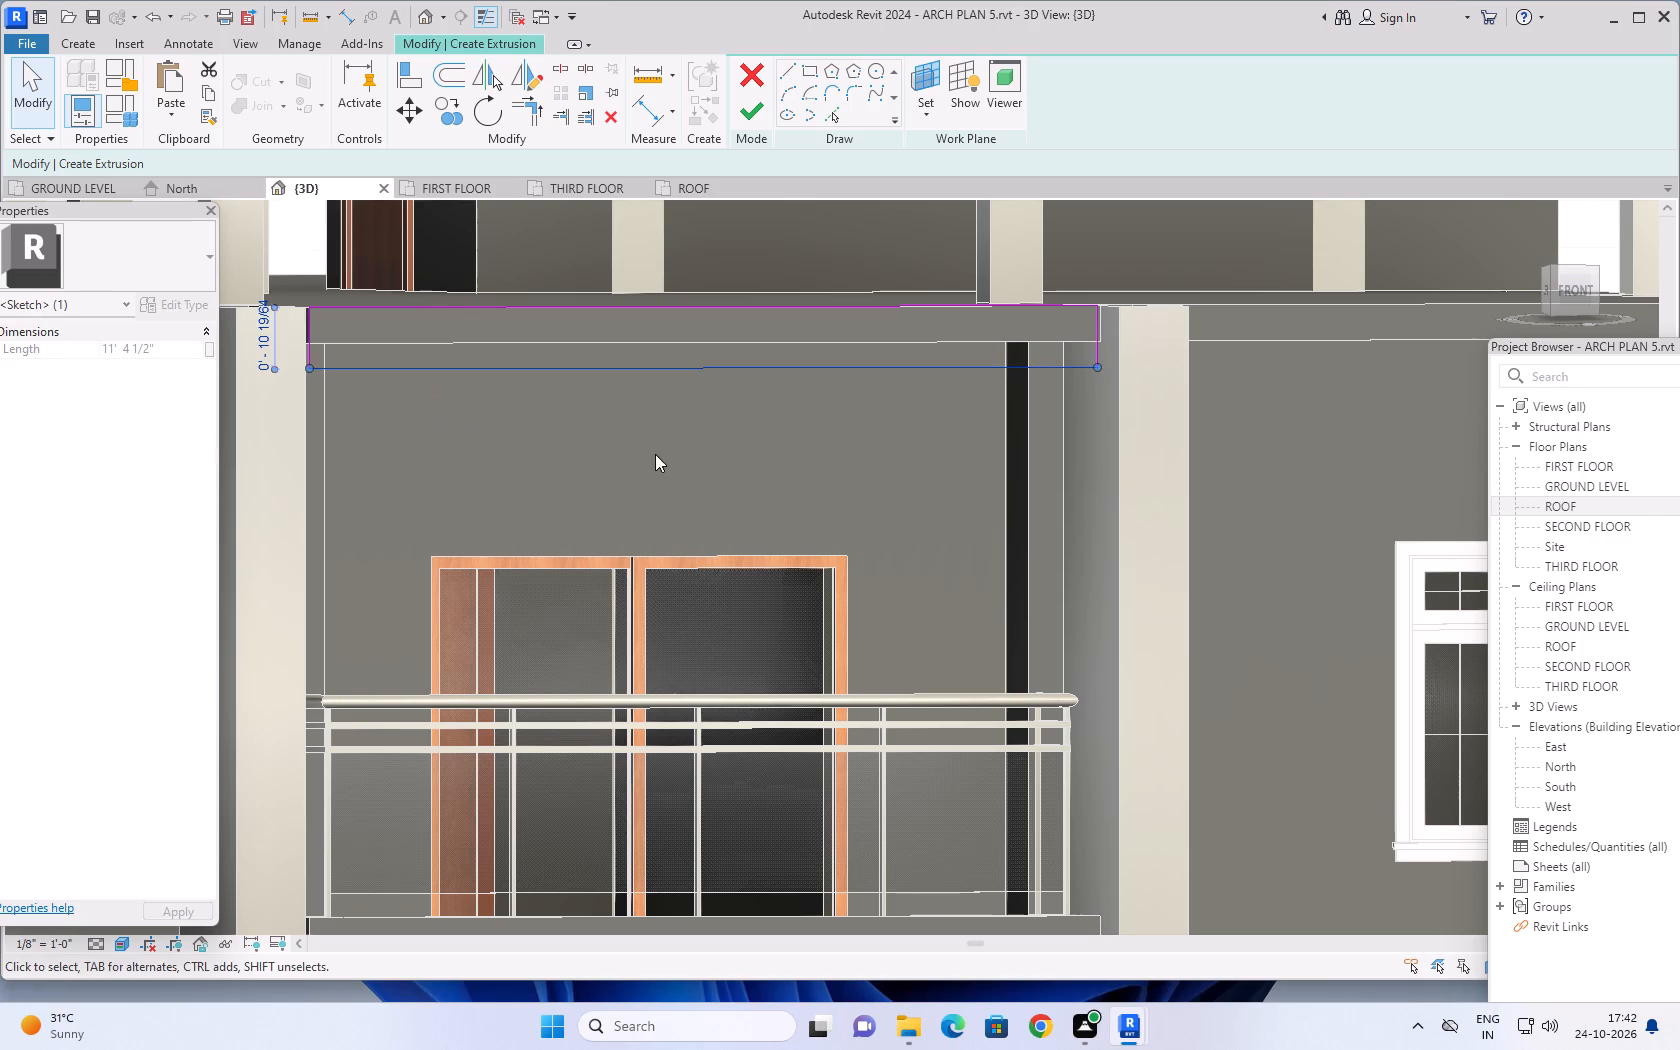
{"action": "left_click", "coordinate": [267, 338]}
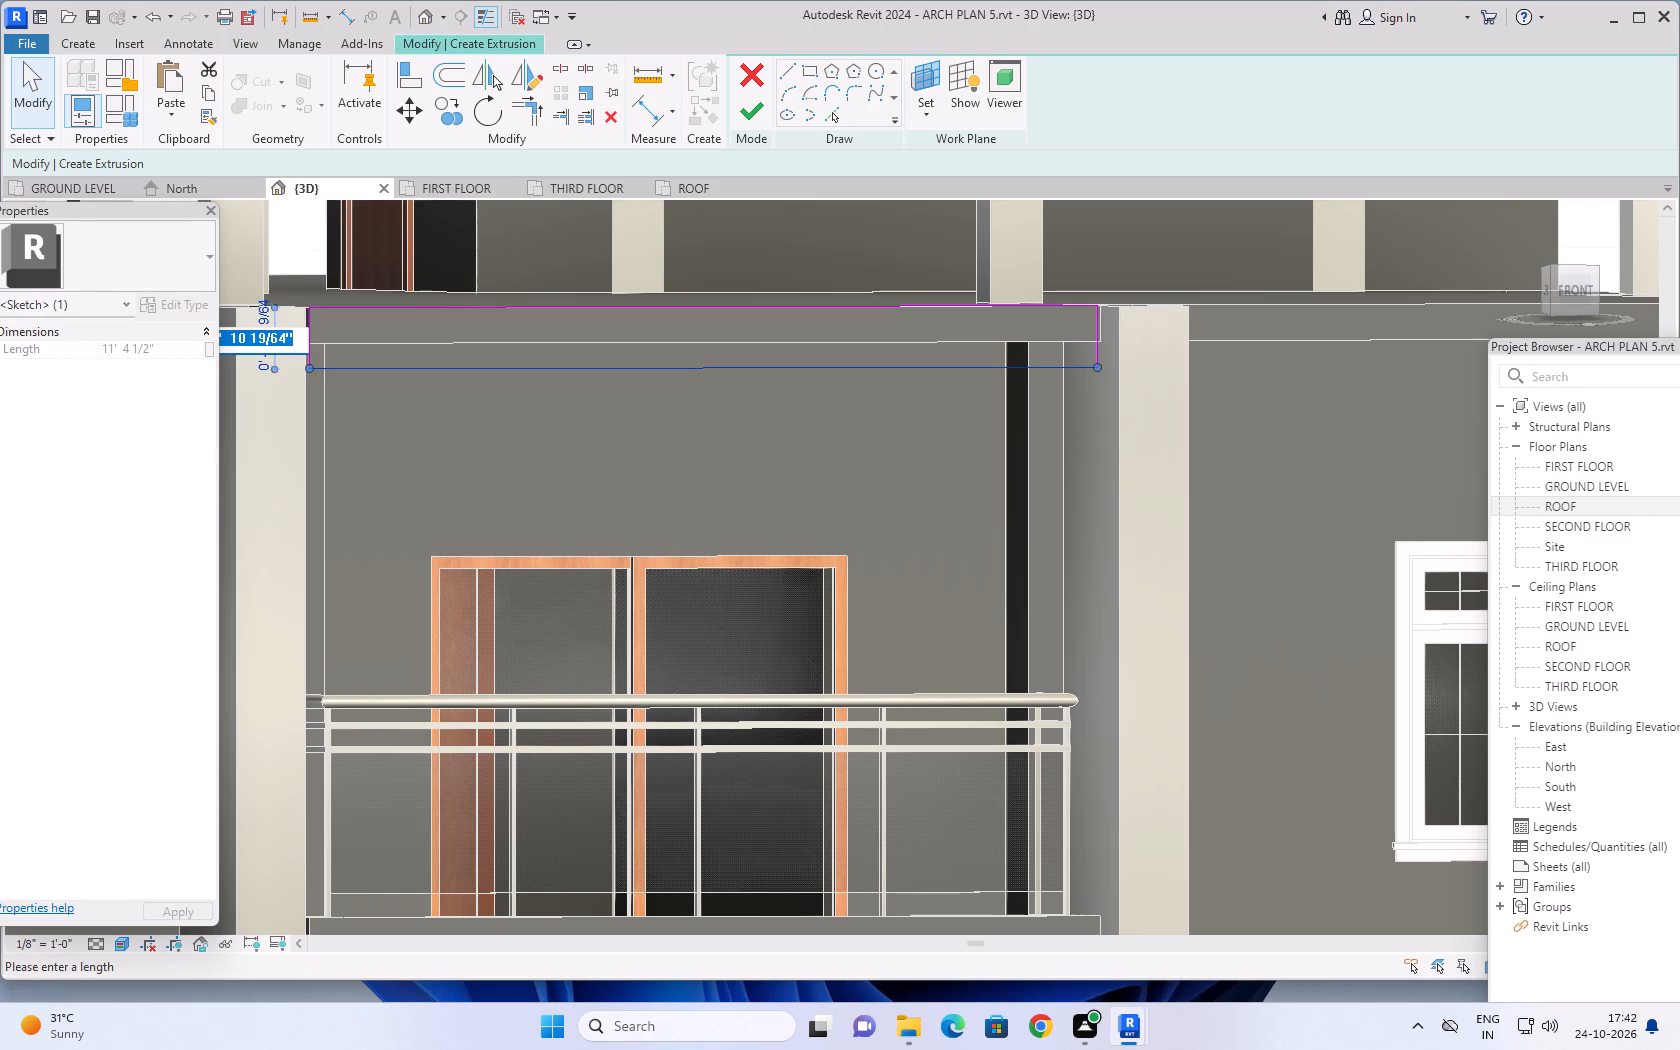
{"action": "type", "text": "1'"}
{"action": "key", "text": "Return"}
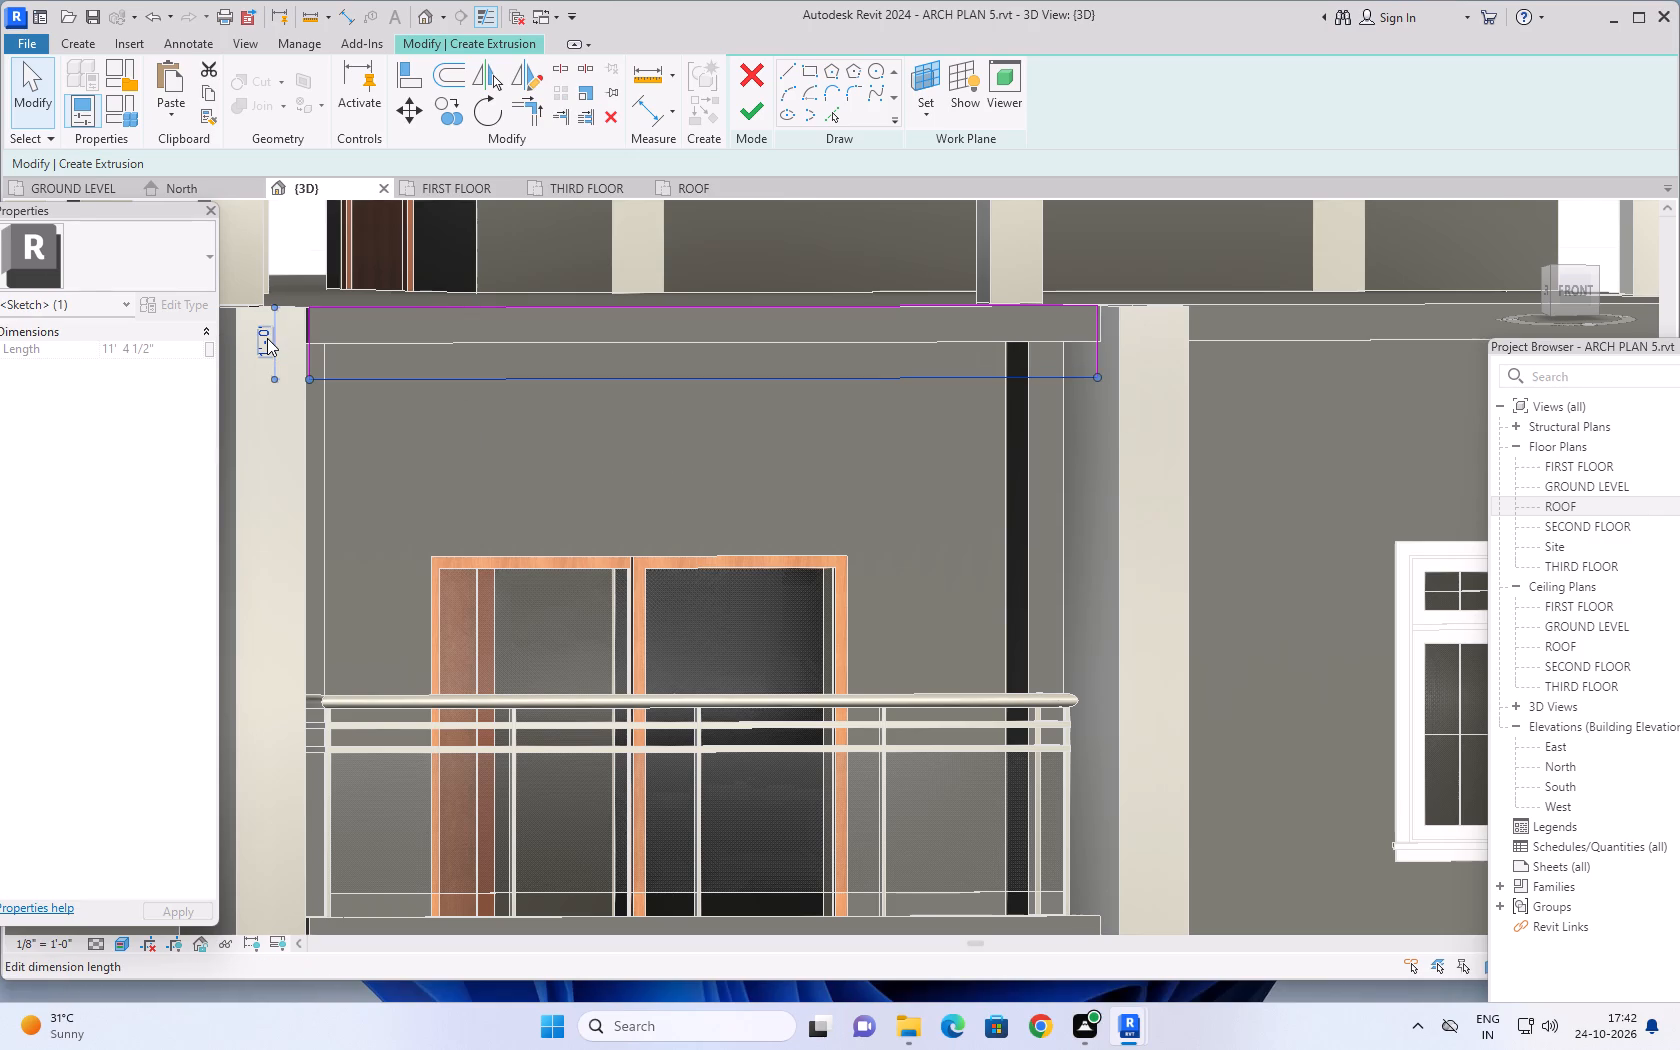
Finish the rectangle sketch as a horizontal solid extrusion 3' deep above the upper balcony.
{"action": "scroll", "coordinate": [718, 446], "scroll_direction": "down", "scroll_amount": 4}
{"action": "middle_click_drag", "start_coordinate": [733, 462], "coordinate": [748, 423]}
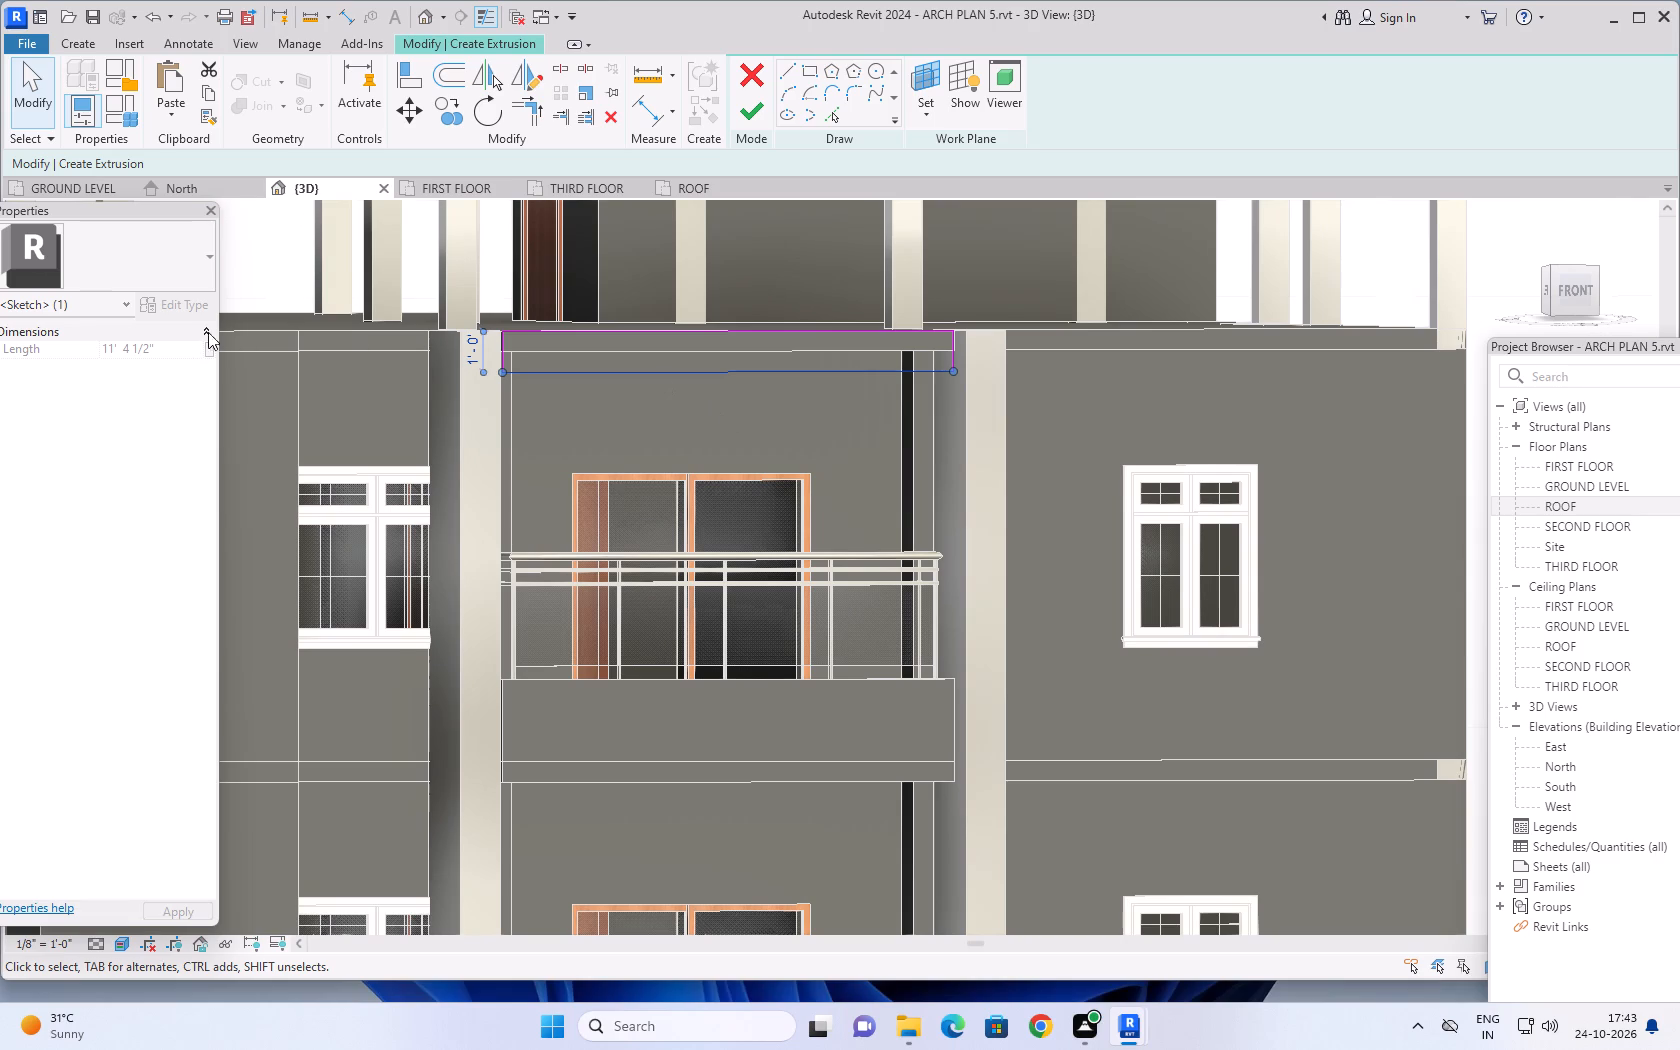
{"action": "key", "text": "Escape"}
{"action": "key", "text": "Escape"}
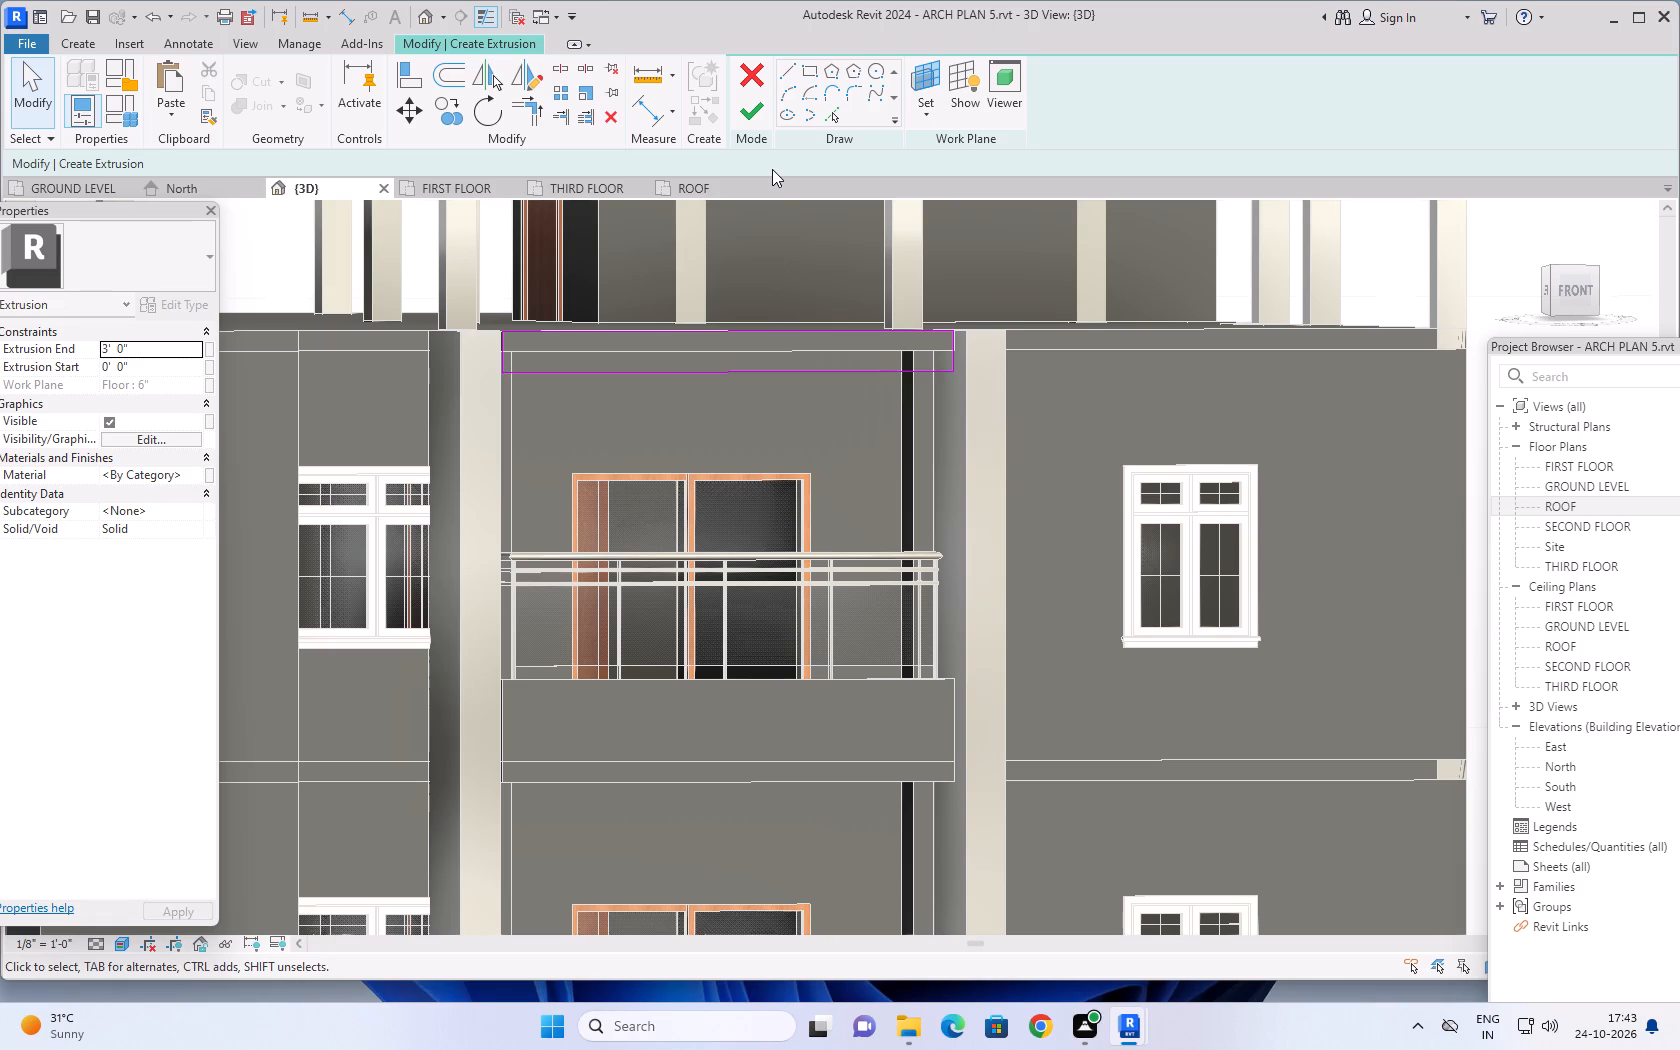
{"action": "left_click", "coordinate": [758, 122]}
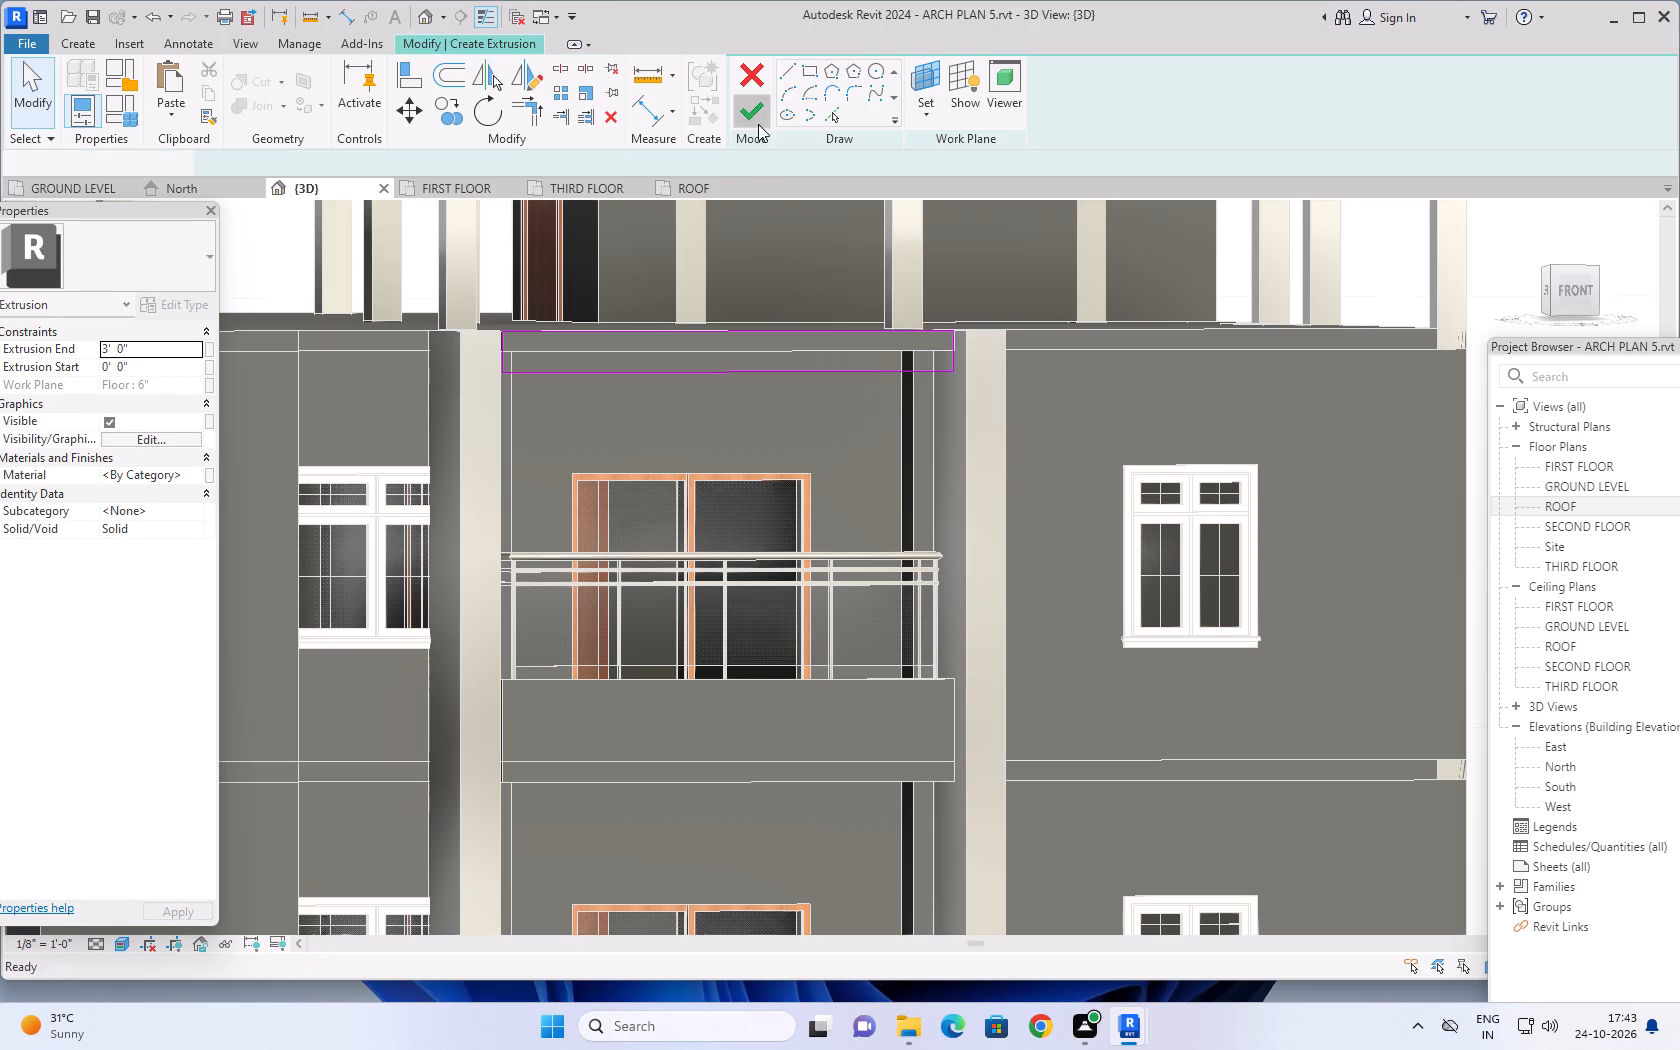
Examine from the front and both sides how the horizontal extrusion projects relative to the vertical extrusions and slab.
{"action": "middle_click_drag", "start_coordinate": [714, 421], "coordinate": [960, 526], "text": "shift"}
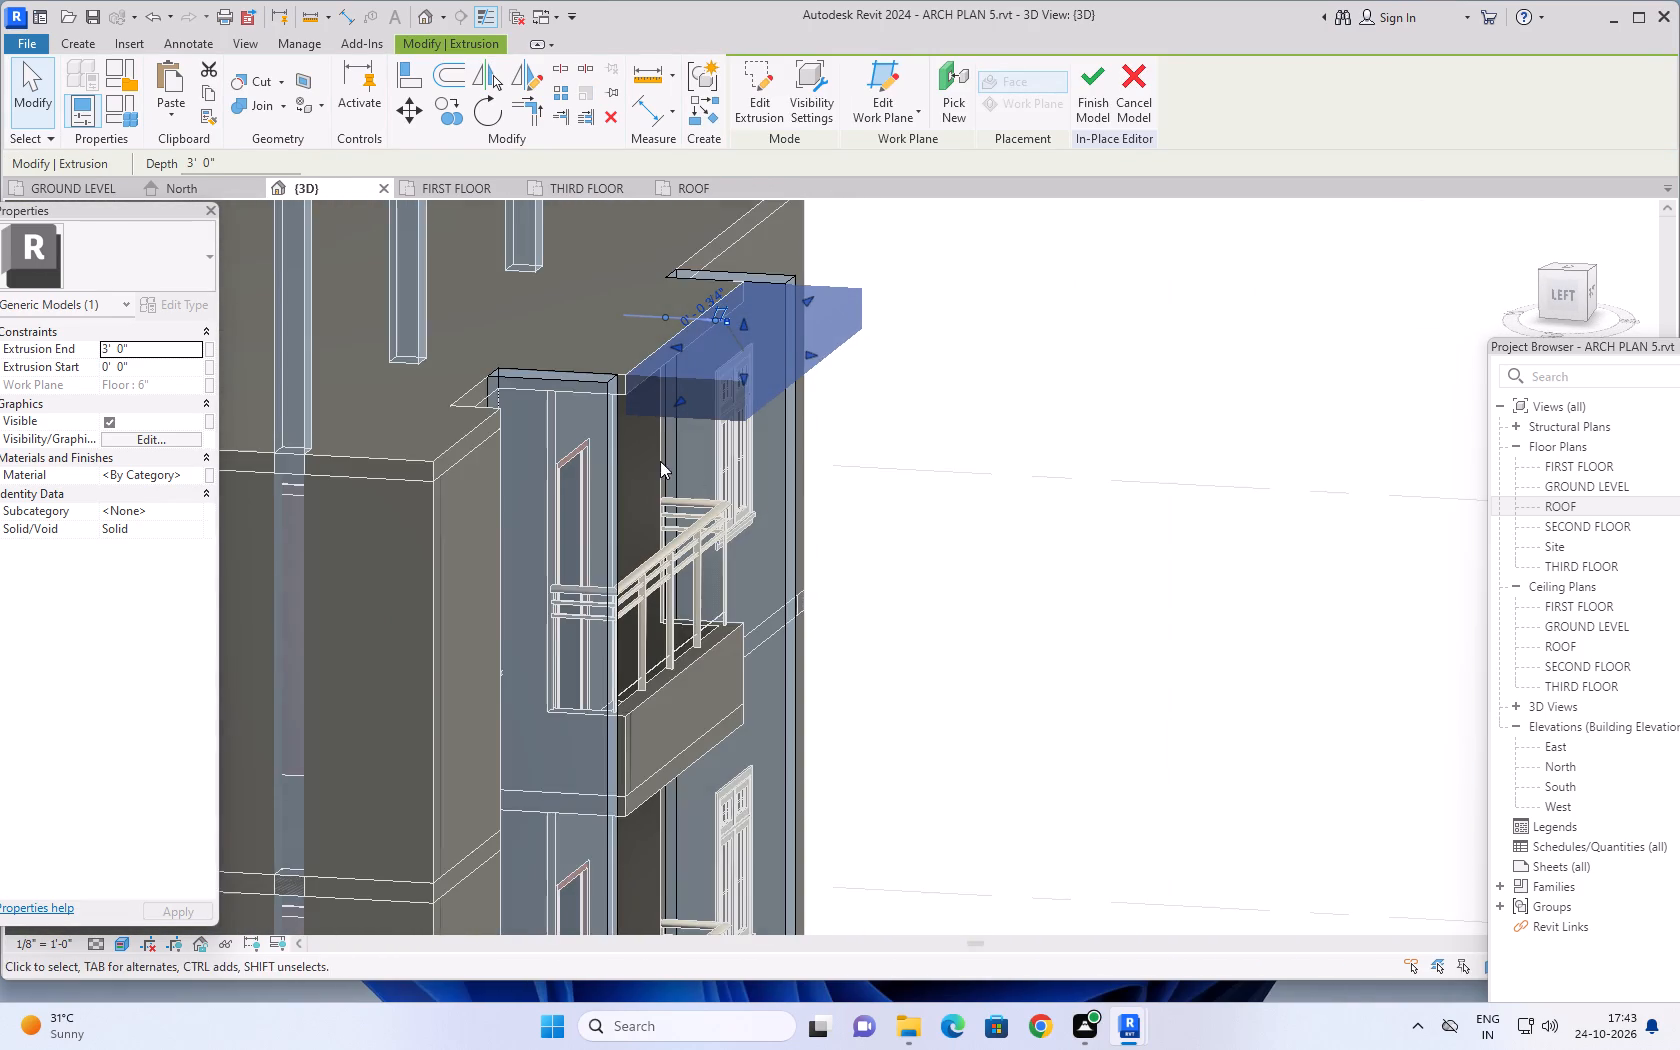
{"action": "scroll", "coordinate": [653, 454], "scroll_direction": "up", "scroll_amount": 5}
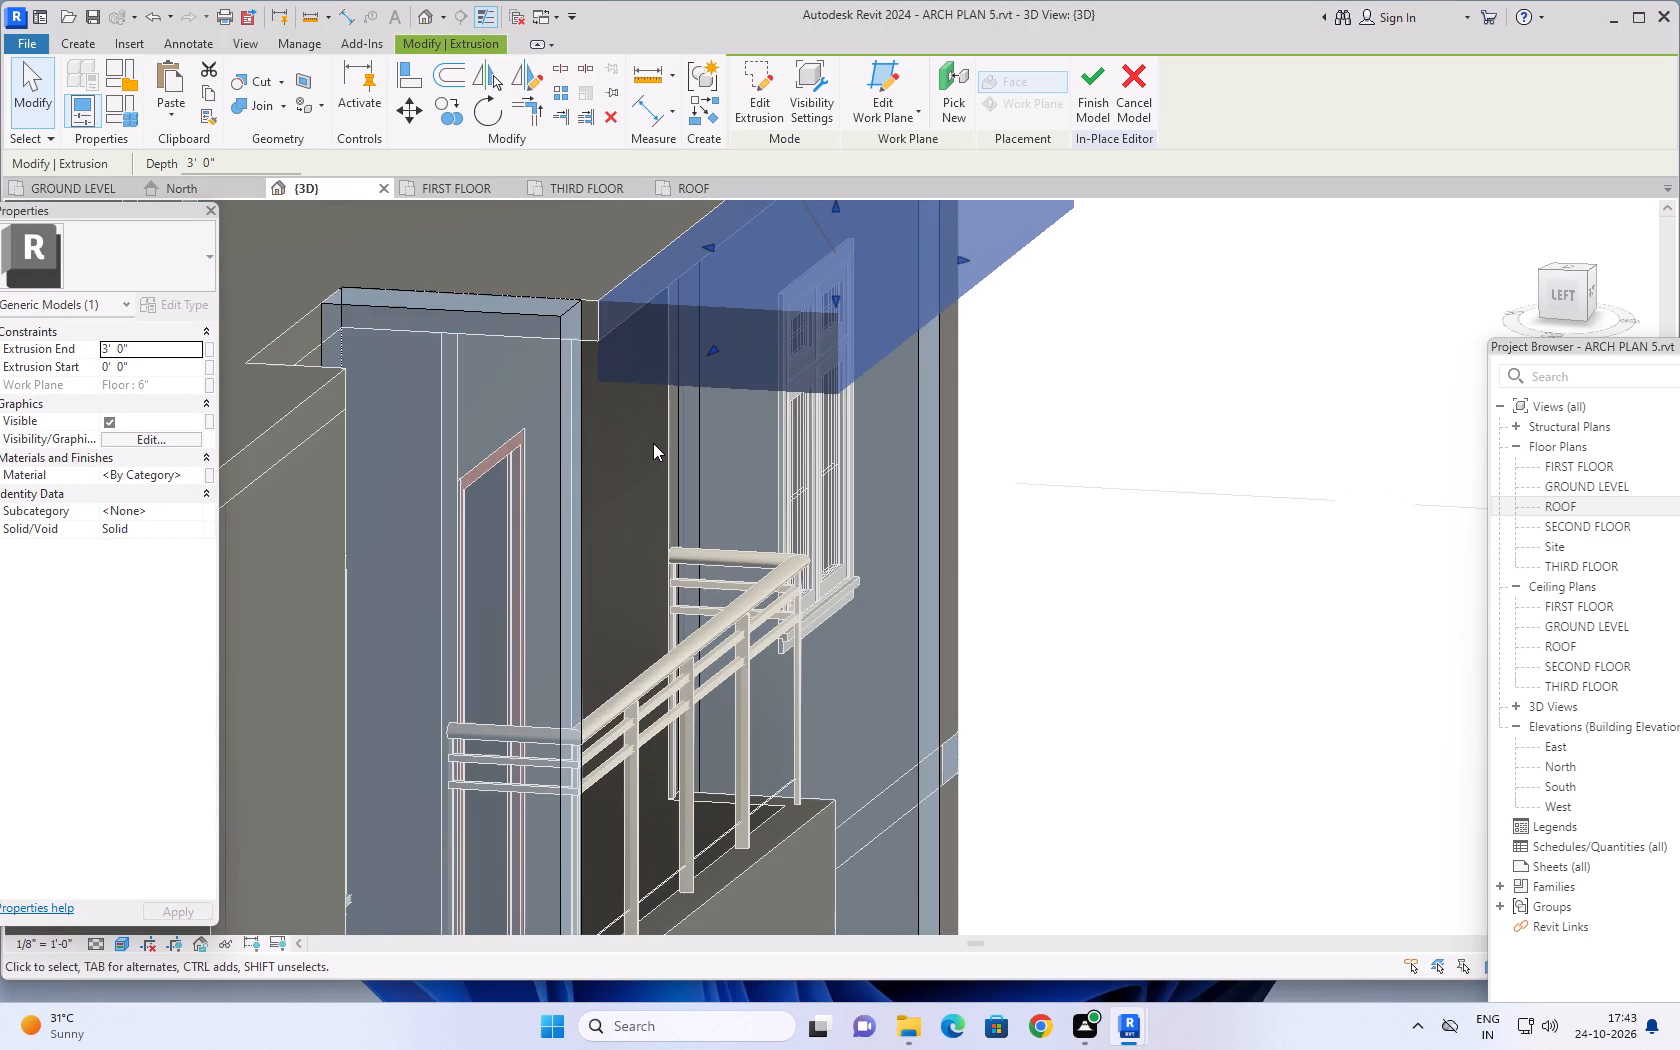
{"action": "middle_click_drag", "start_coordinate": [670, 431], "coordinate": [597, 449], "text": "shift"}
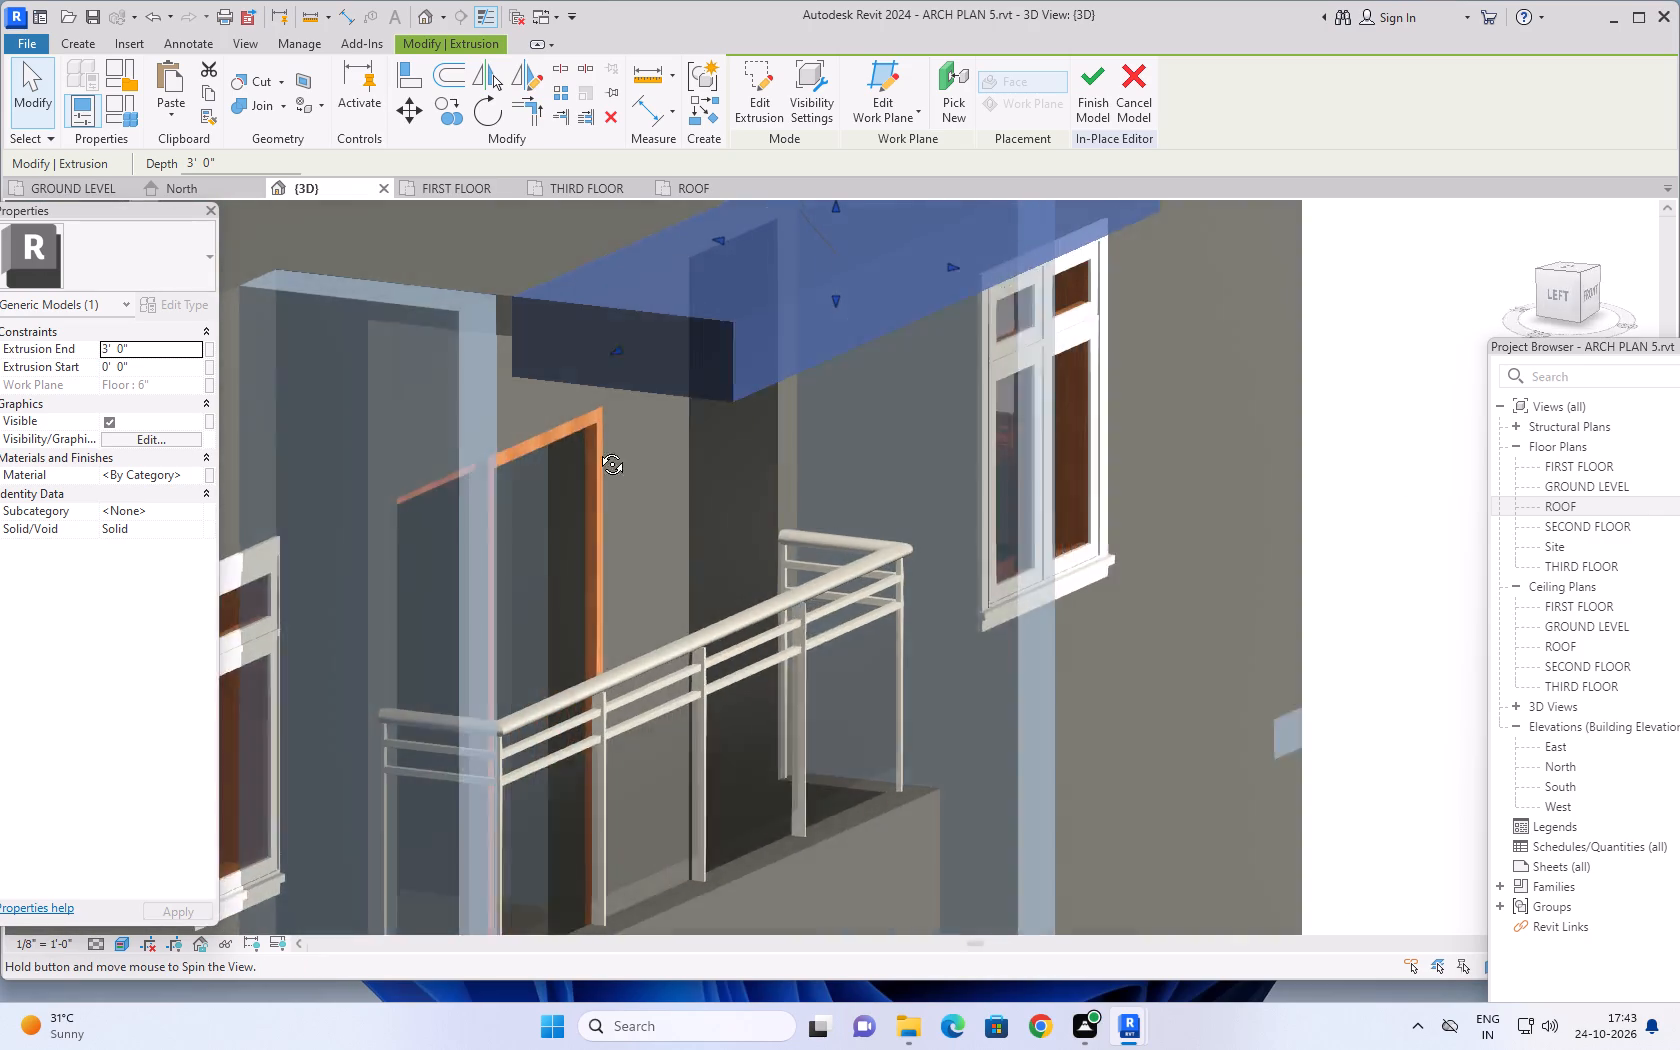
{"action": "middle_click_drag", "start_coordinate": [597, 449], "coordinate": [481, 324], "text": "shift"}
{"action": "middle_click_drag", "start_coordinate": [571, 364], "coordinate": [434, 171]}
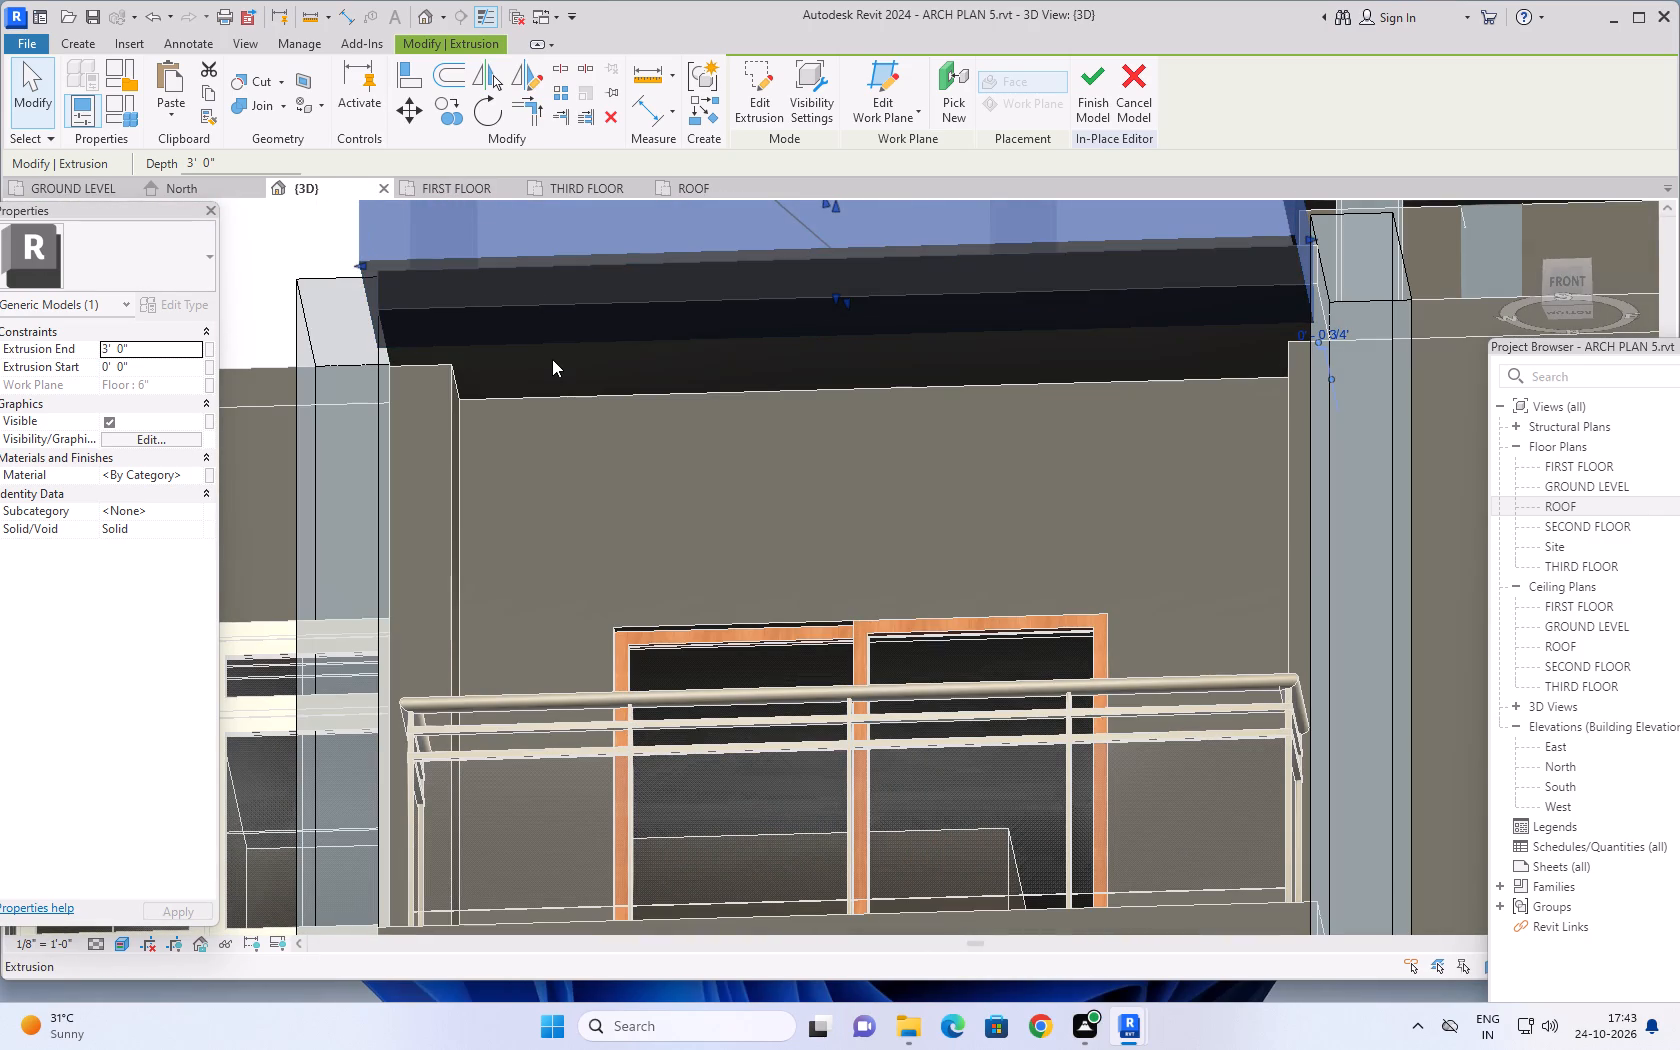
{"action": "middle_click_drag", "start_coordinate": [553, 385], "coordinate": [579, 526], "text": "shift"}
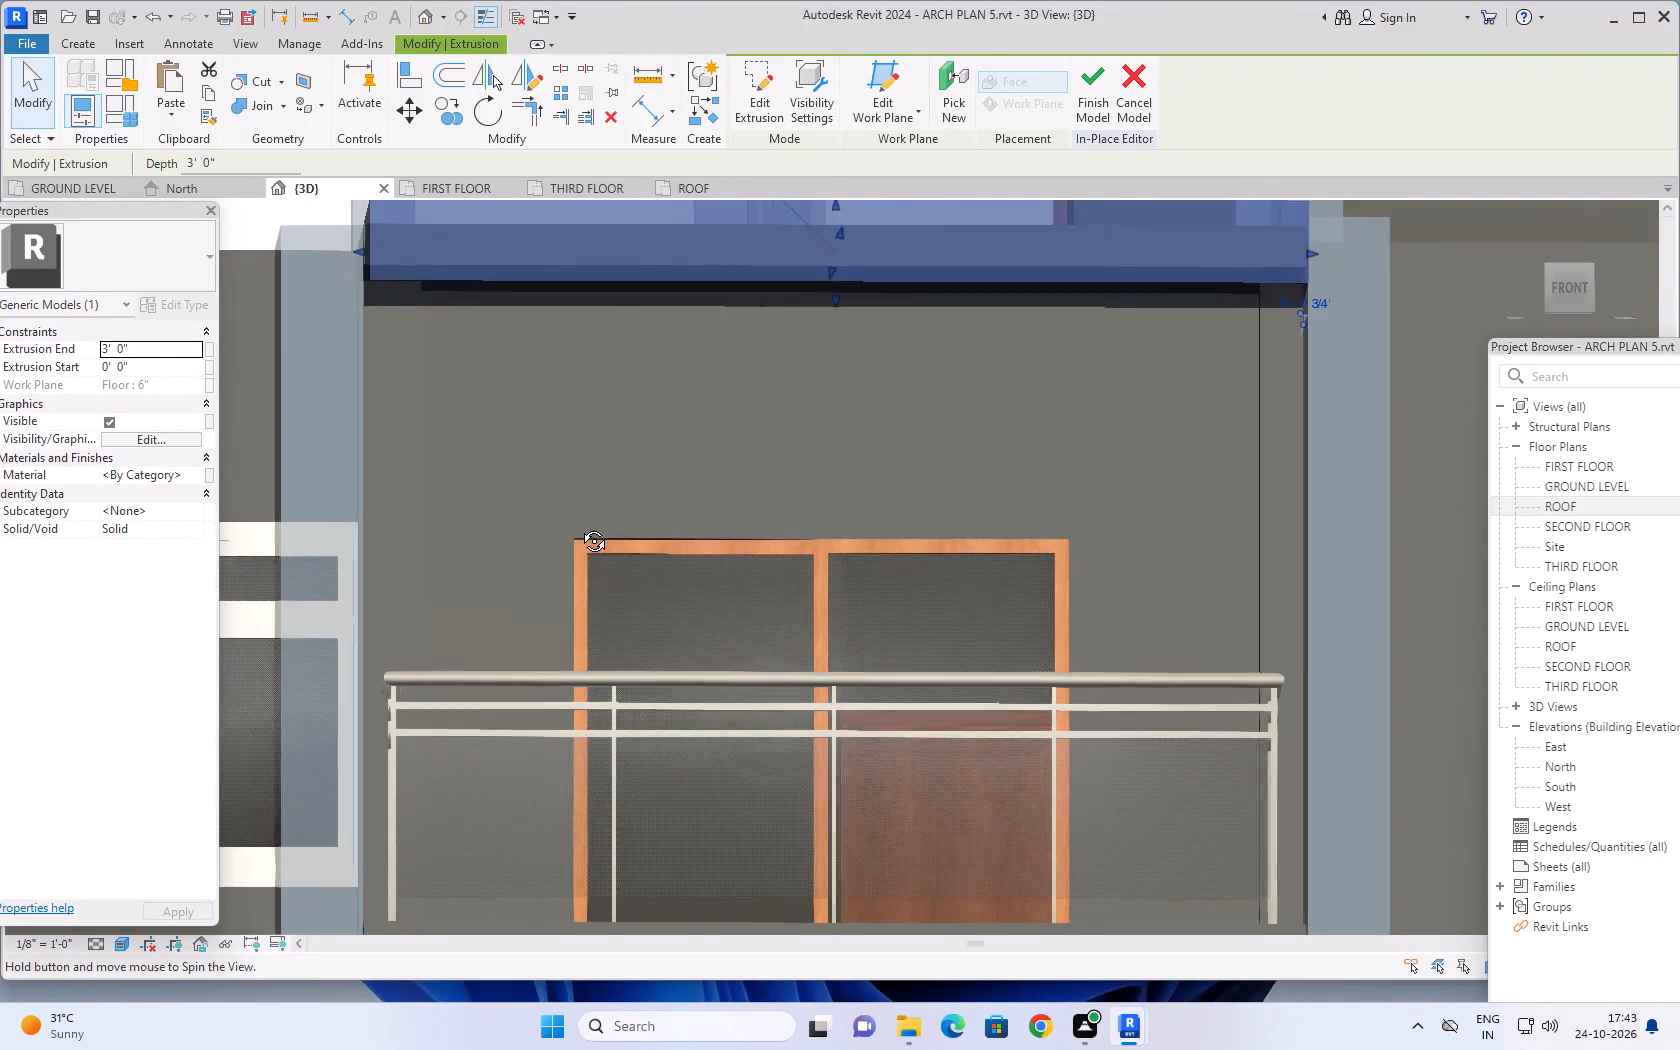
{"action": "middle_click_drag", "start_coordinate": [579, 526], "coordinate": [579, 528], "text": "shift"}
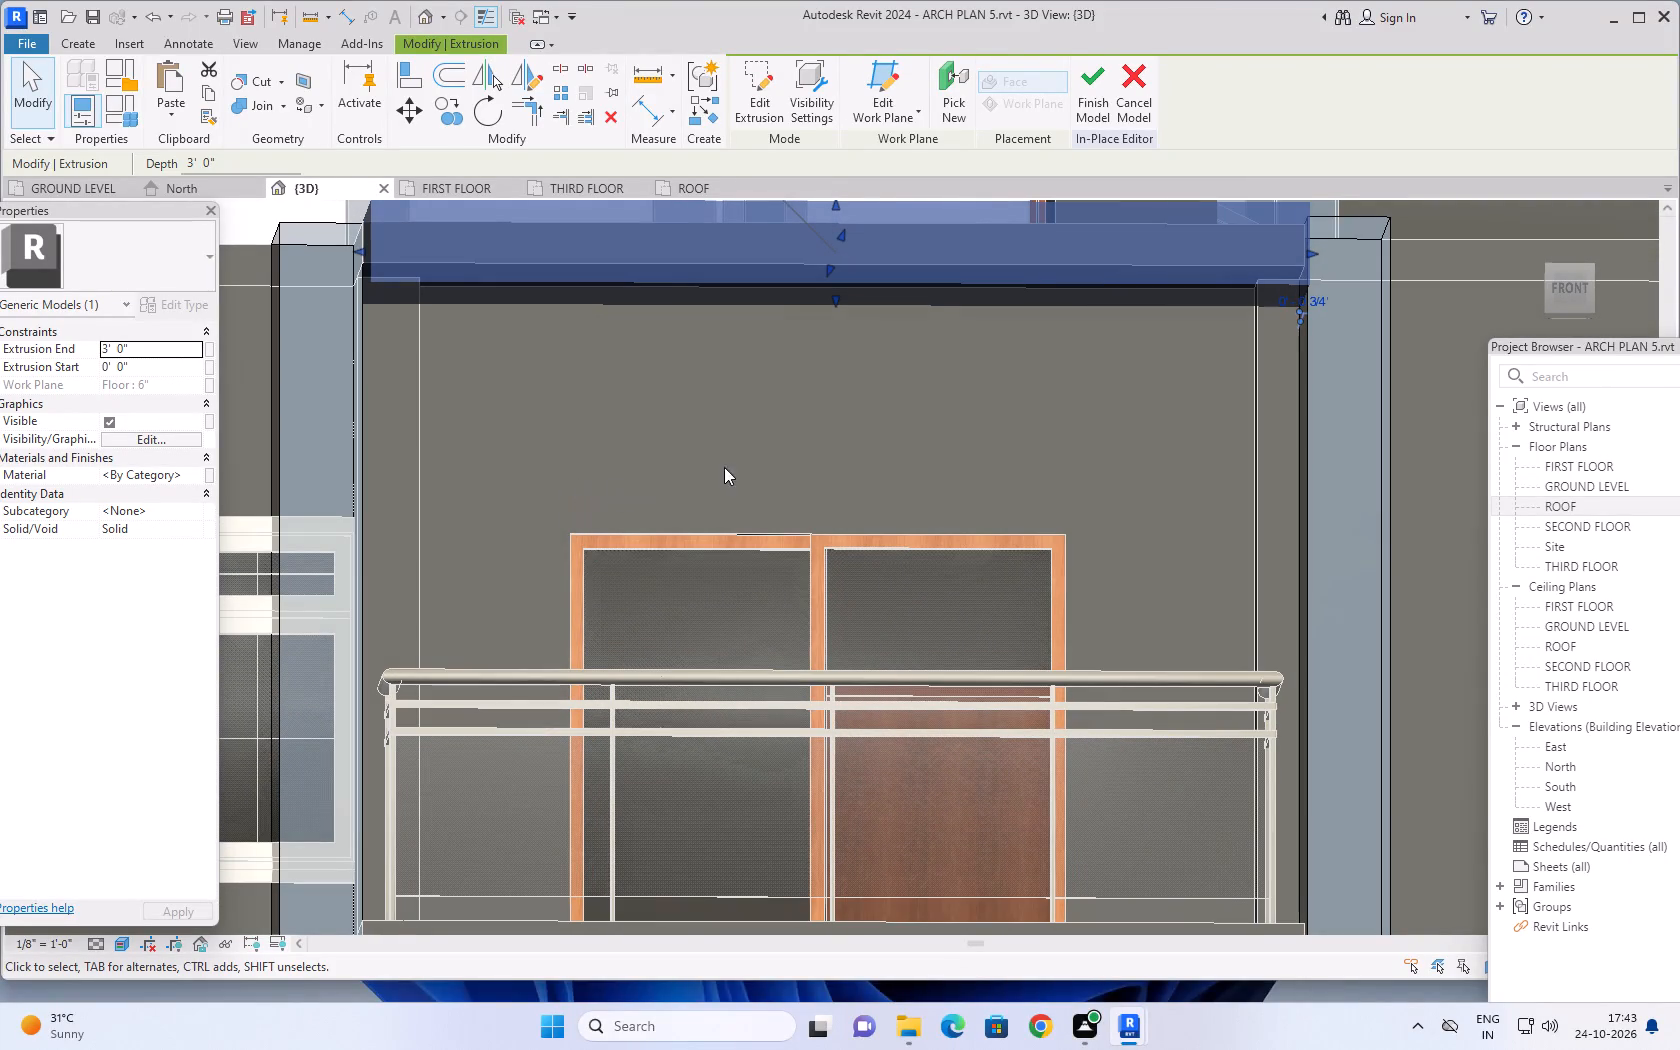
{"action": "middle_click_drag", "start_coordinate": [747, 464], "coordinate": [497, 547], "text": "shift"}
{"action": "middle_click_drag", "start_coordinate": [763, 541], "coordinate": [634, 576], "text": "shift"}
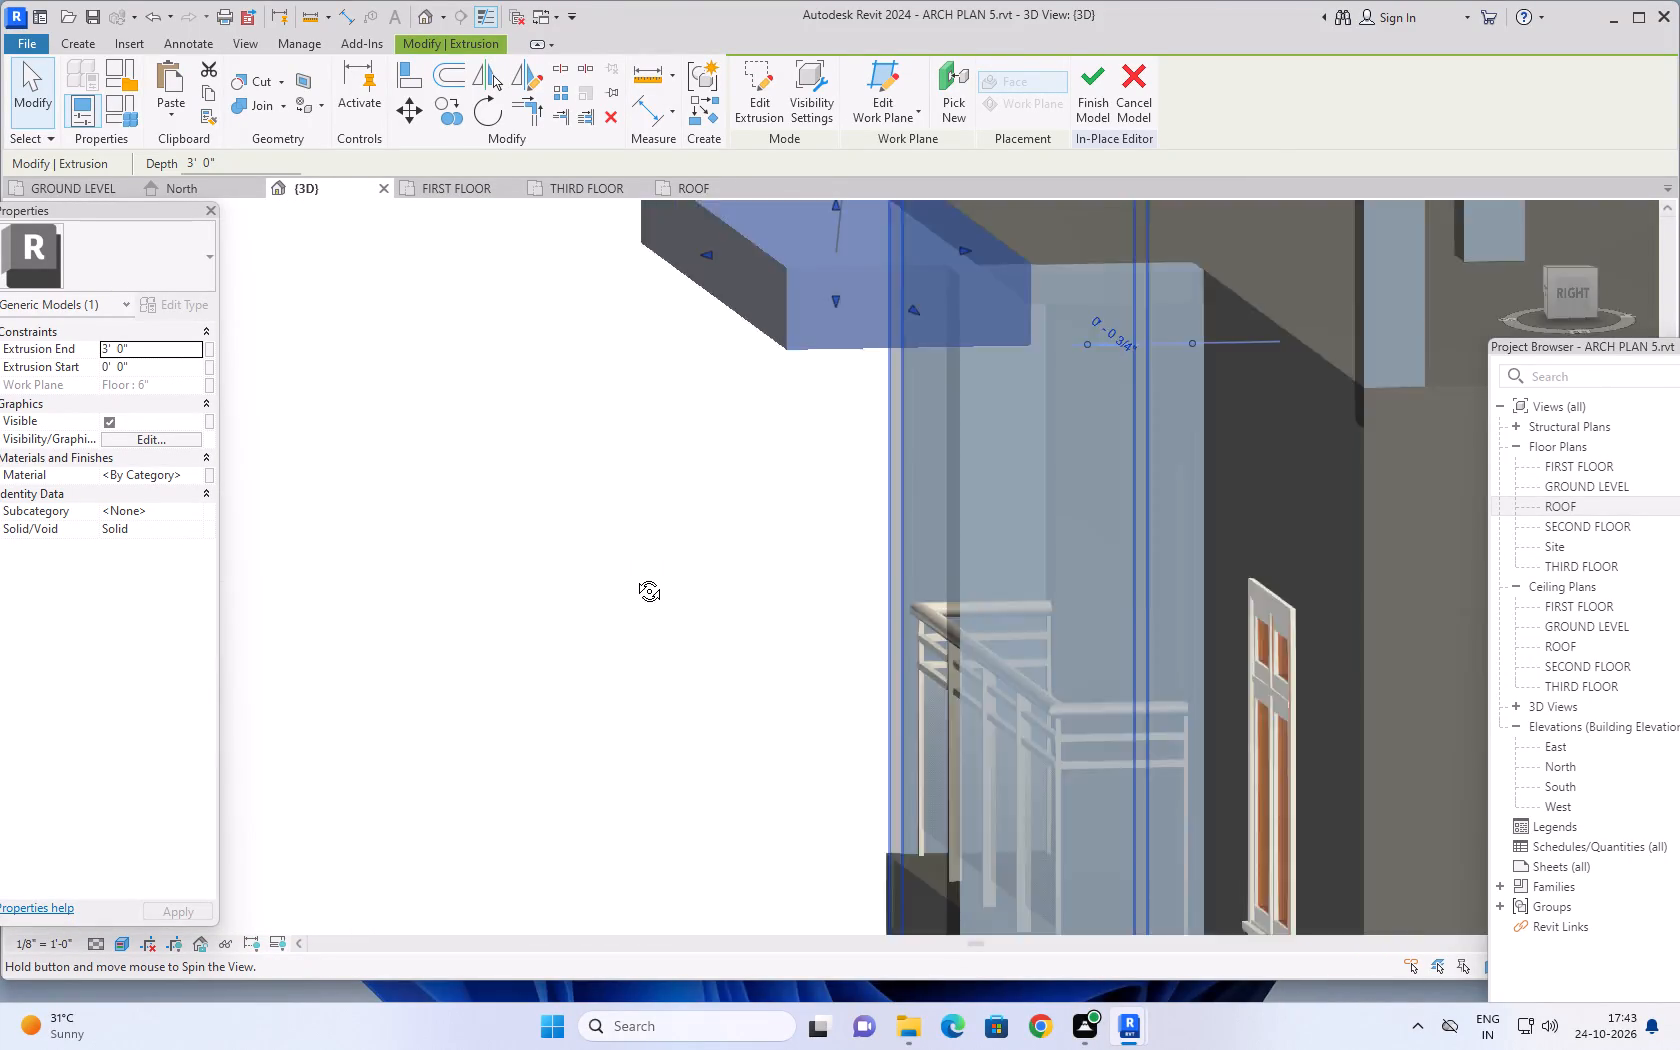
{"action": "middle_click_drag", "start_coordinate": [634, 576], "coordinate": [664, 525], "text": "shift"}
{"action": "scroll", "coordinate": [677, 558], "scroll_direction": "down", "scroll_amount": 2}
{"action": "middle_click", "coordinate": [694, 623]}
{"action": "scroll", "coordinate": [691, 619], "scroll_direction": "down", "scroll_amount": 1}
{"action": "middle_click_drag", "start_coordinate": [699, 646], "coordinate": [743, 669], "text": "shift"}
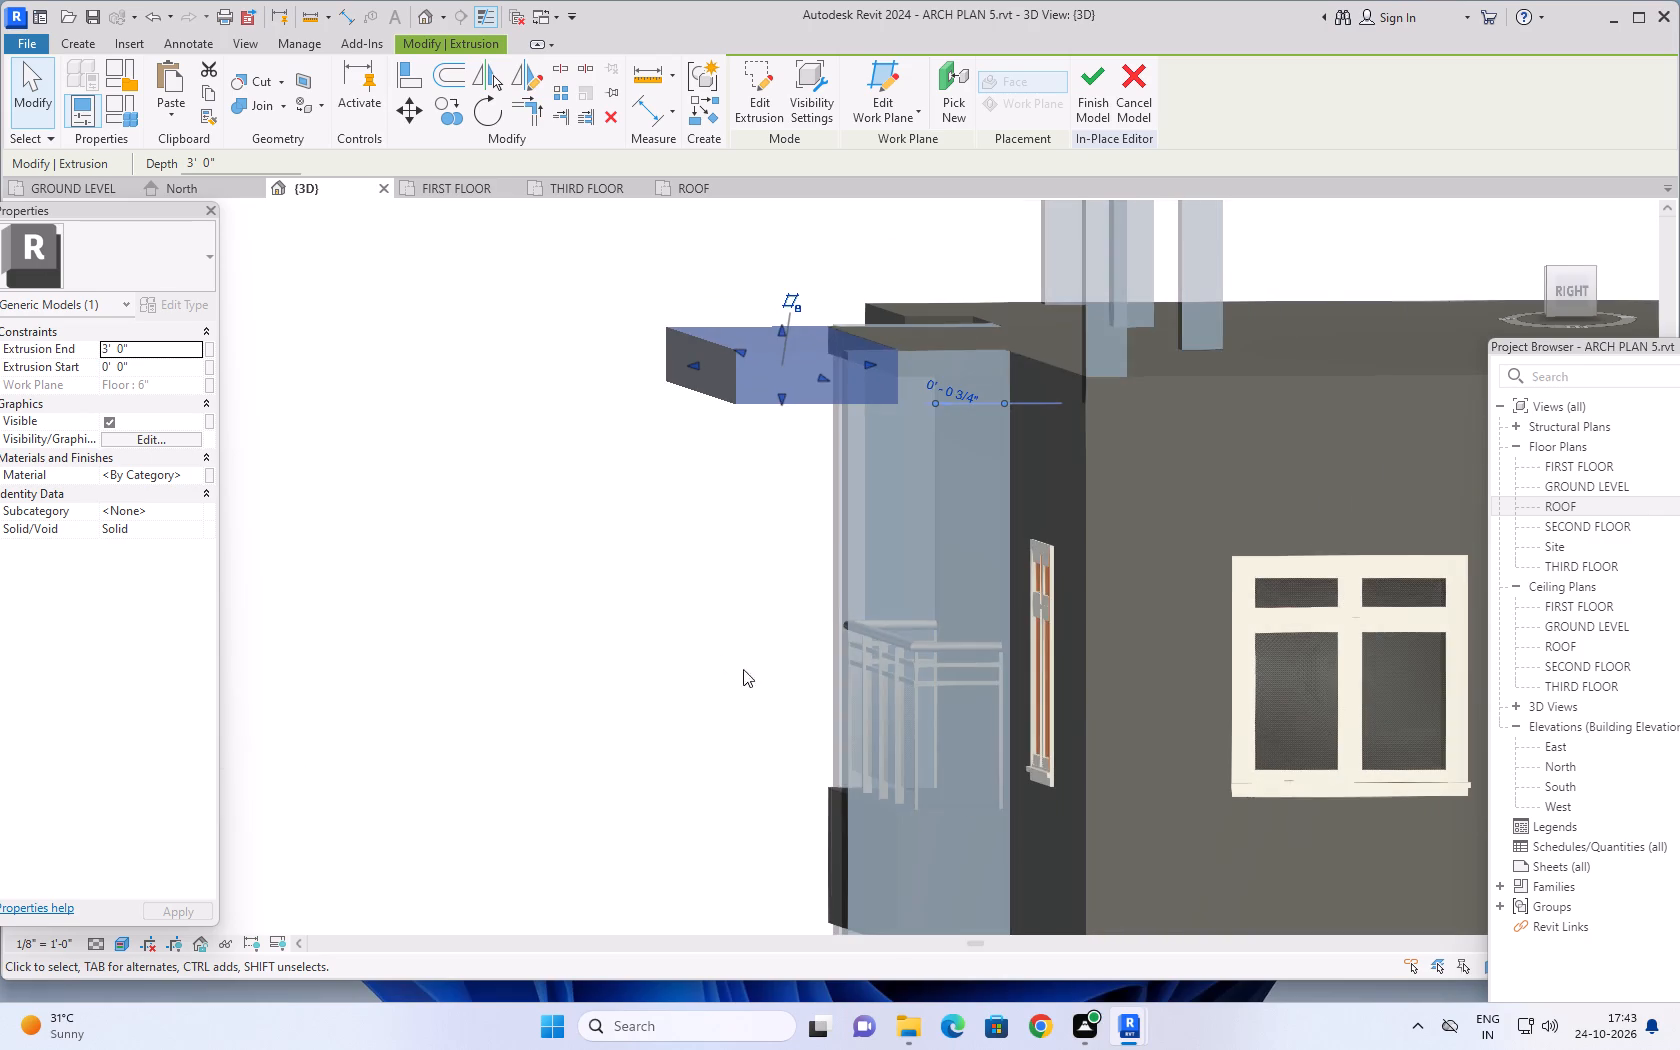
{"action": "middle_click_drag", "start_coordinate": [743, 669], "coordinate": [1026, 661], "text": "shift"}
{"action": "middle_click_drag", "start_coordinate": [937, 690], "coordinate": [1153, 682], "text": "shift"}
{"action": "middle_click_drag", "start_coordinate": [1138, 704], "coordinate": [1318, 686]}
{"action": "middle_click_drag", "start_coordinate": [1125, 728], "coordinate": [1123, 741], "text": "shift"}
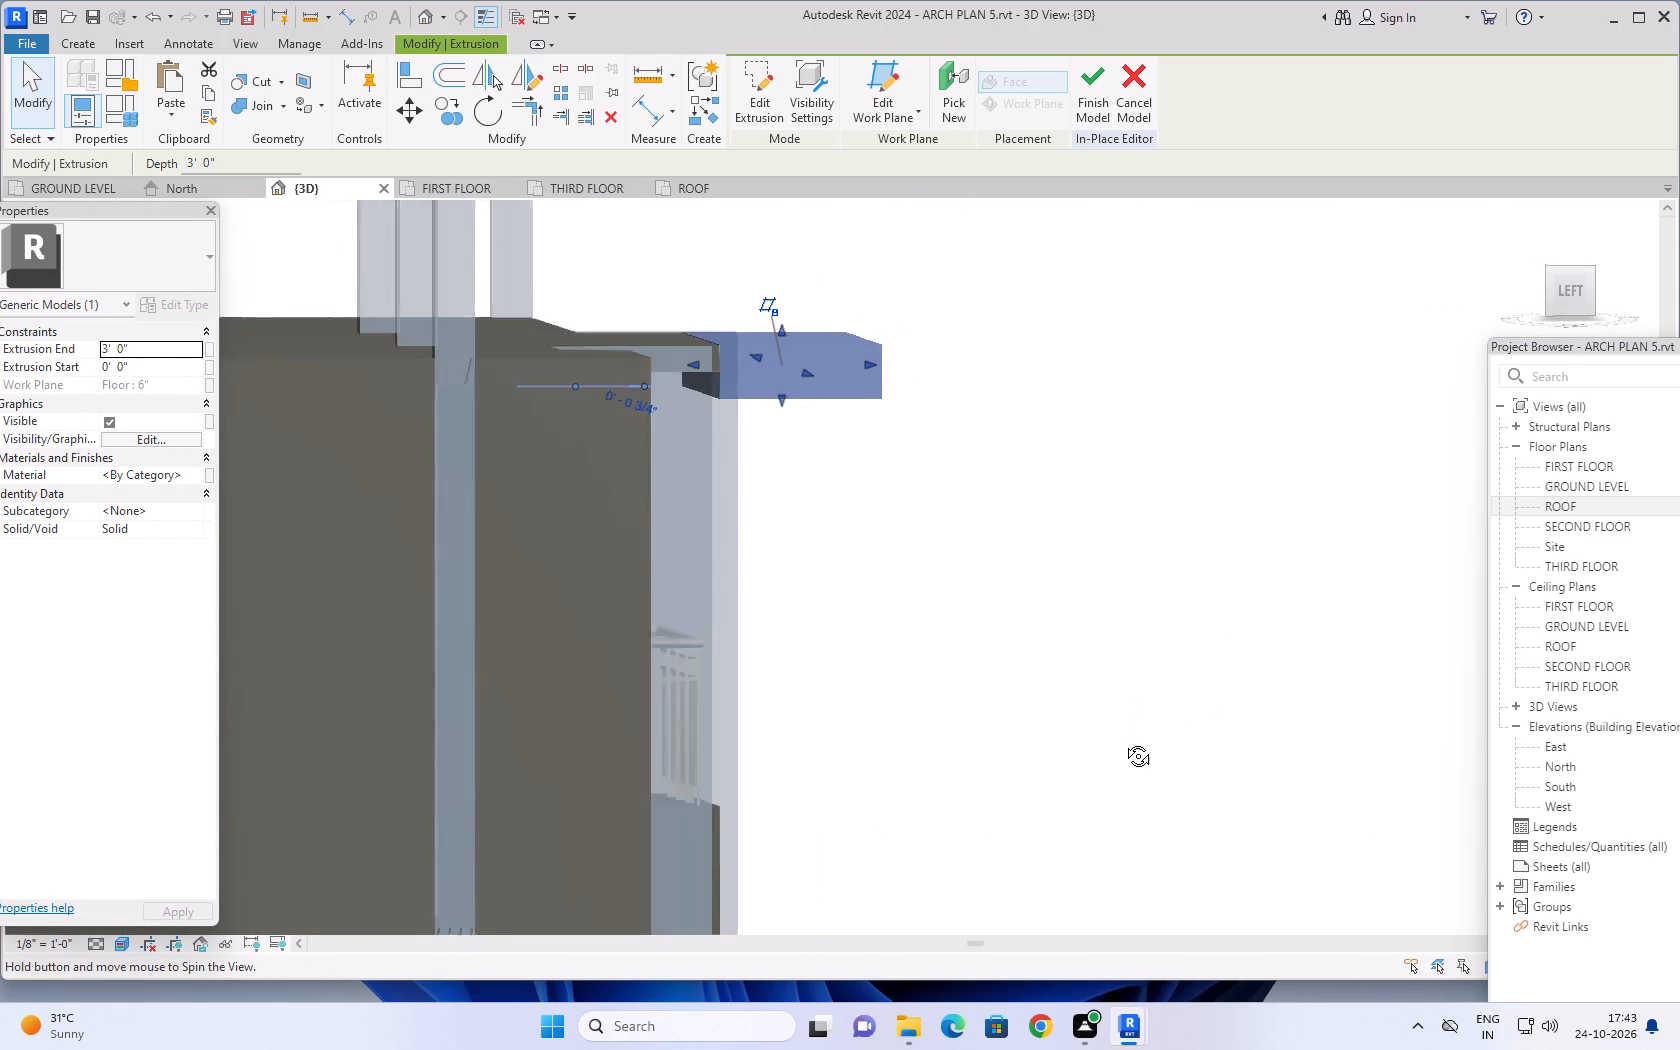
{"action": "middle_click_drag", "start_coordinate": [1123, 741], "coordinate": [1114, 759], "text": "shift"}
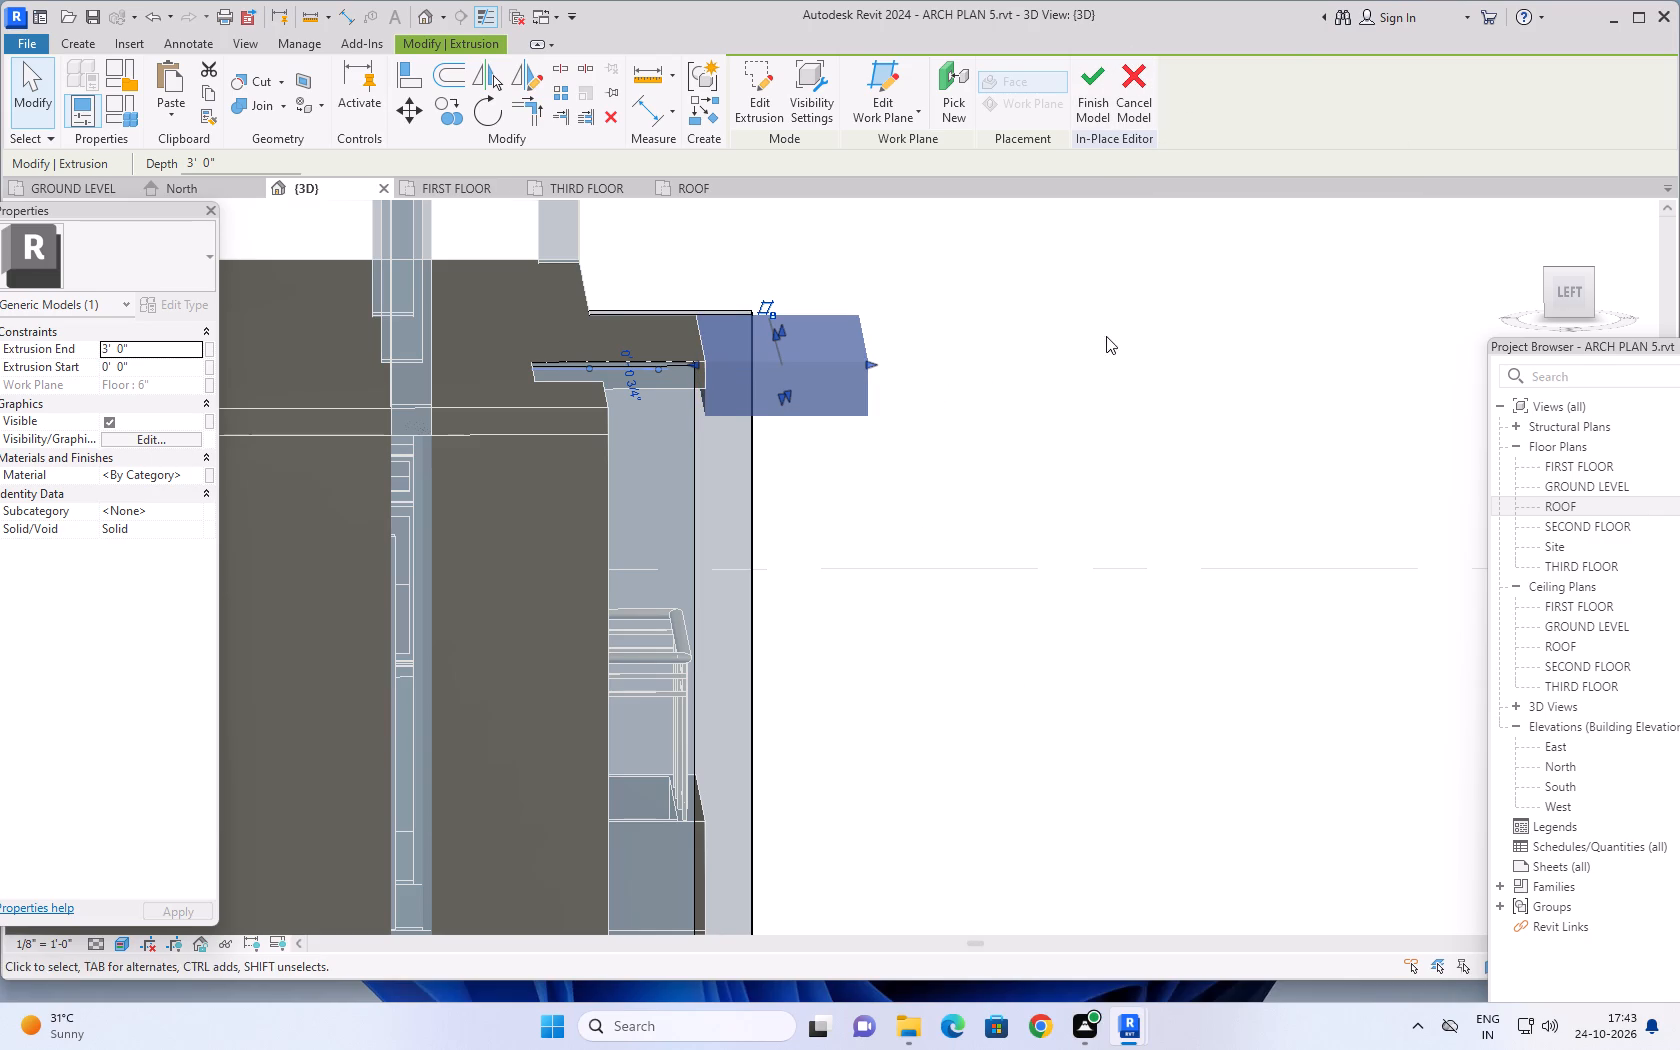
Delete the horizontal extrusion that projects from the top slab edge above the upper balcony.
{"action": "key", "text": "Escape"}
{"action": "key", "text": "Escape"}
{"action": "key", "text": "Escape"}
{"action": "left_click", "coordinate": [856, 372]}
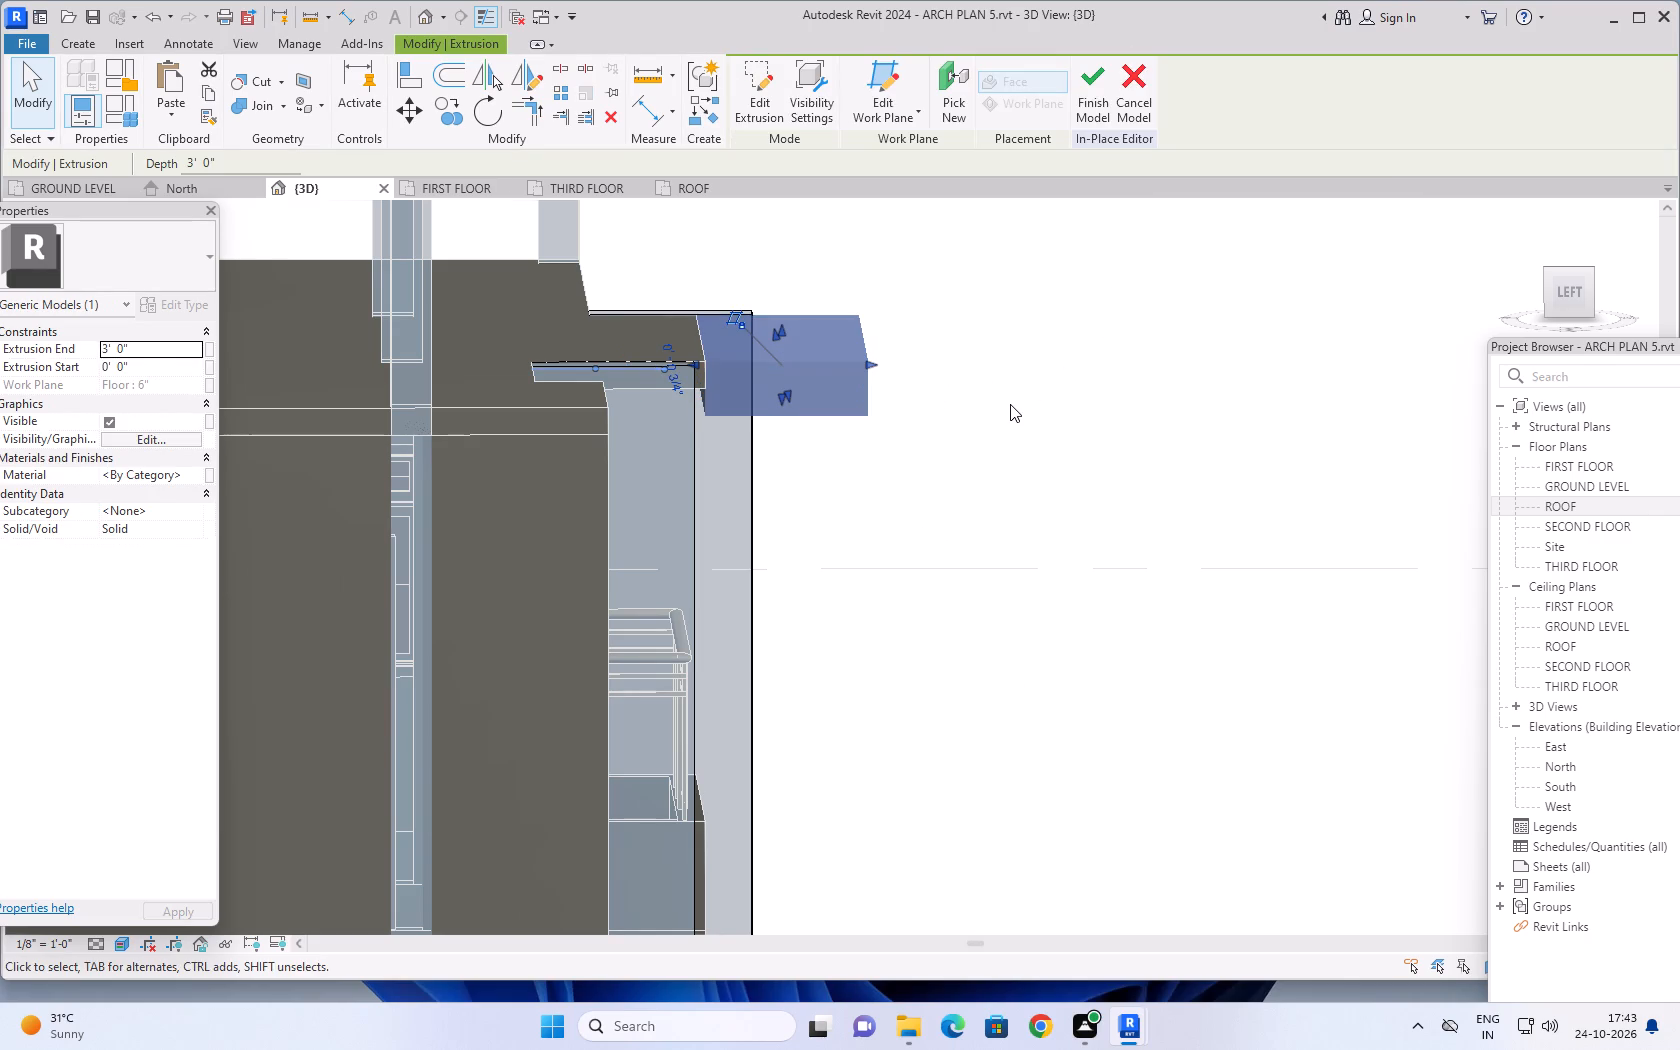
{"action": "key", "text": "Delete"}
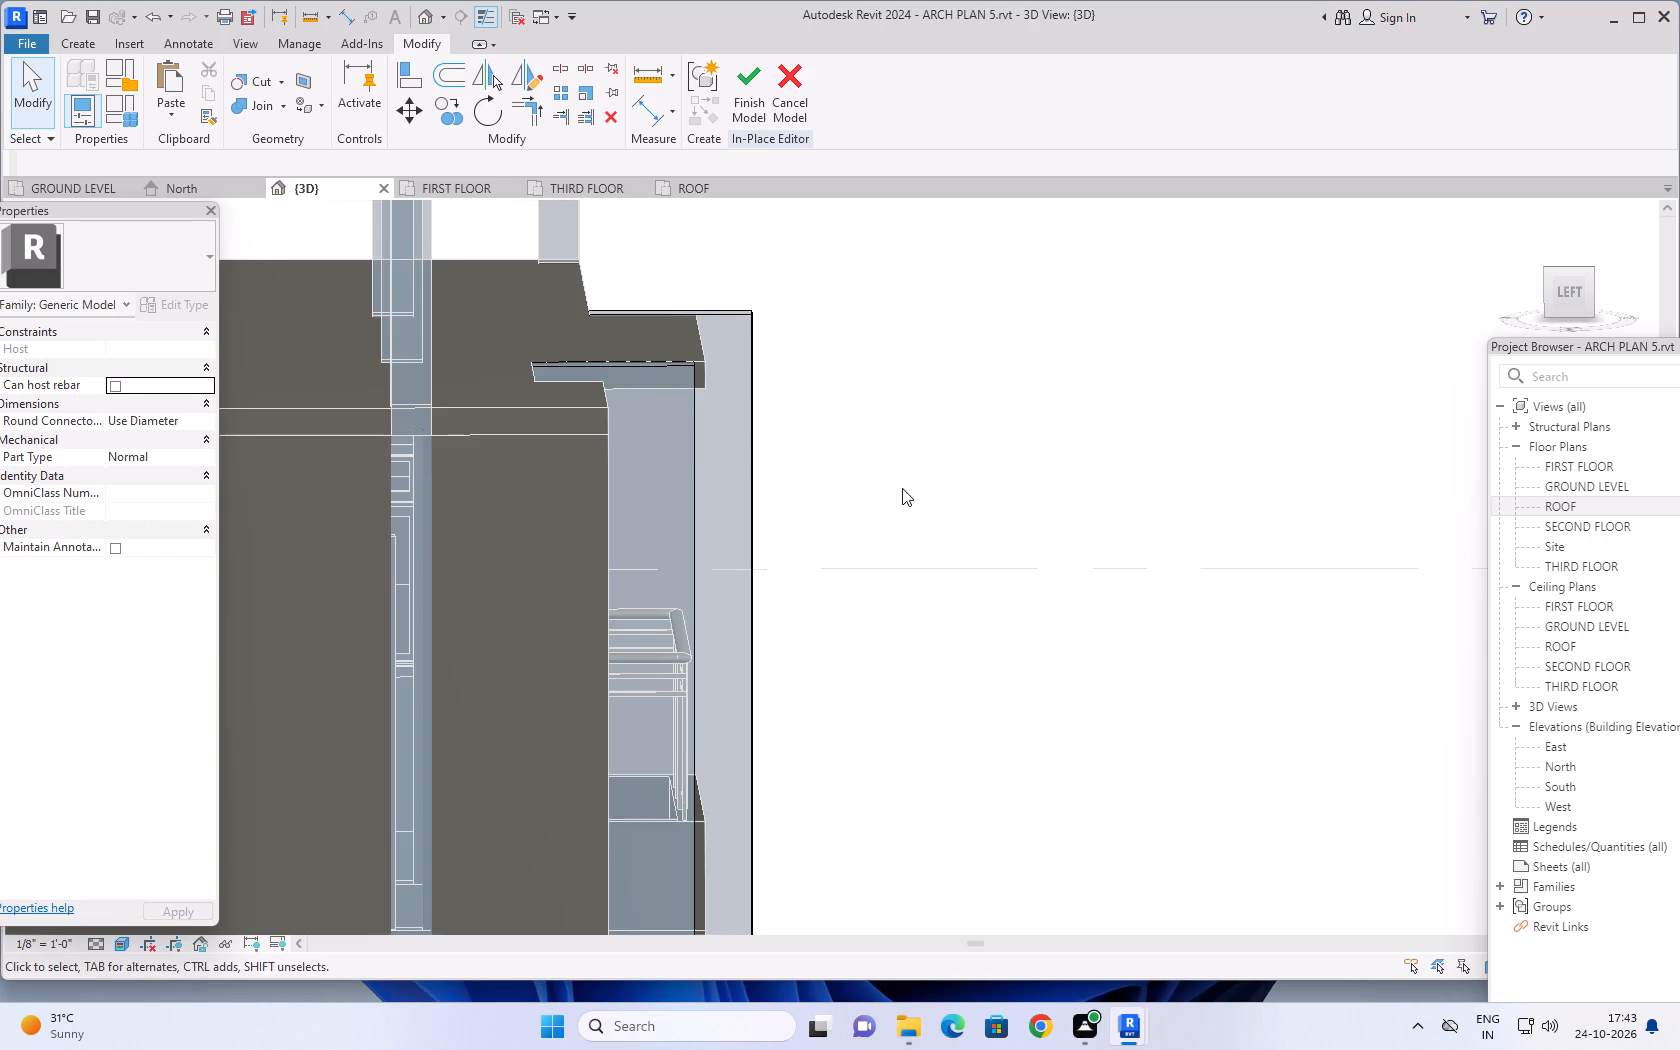
Align the front face of the left-hand vertical extrusion, seen from the building's front, with the front face of the right-hand one.
{"action": "middle_click_drag", "start_coordinate": [902, 488], "coordinate": [899, 560]}
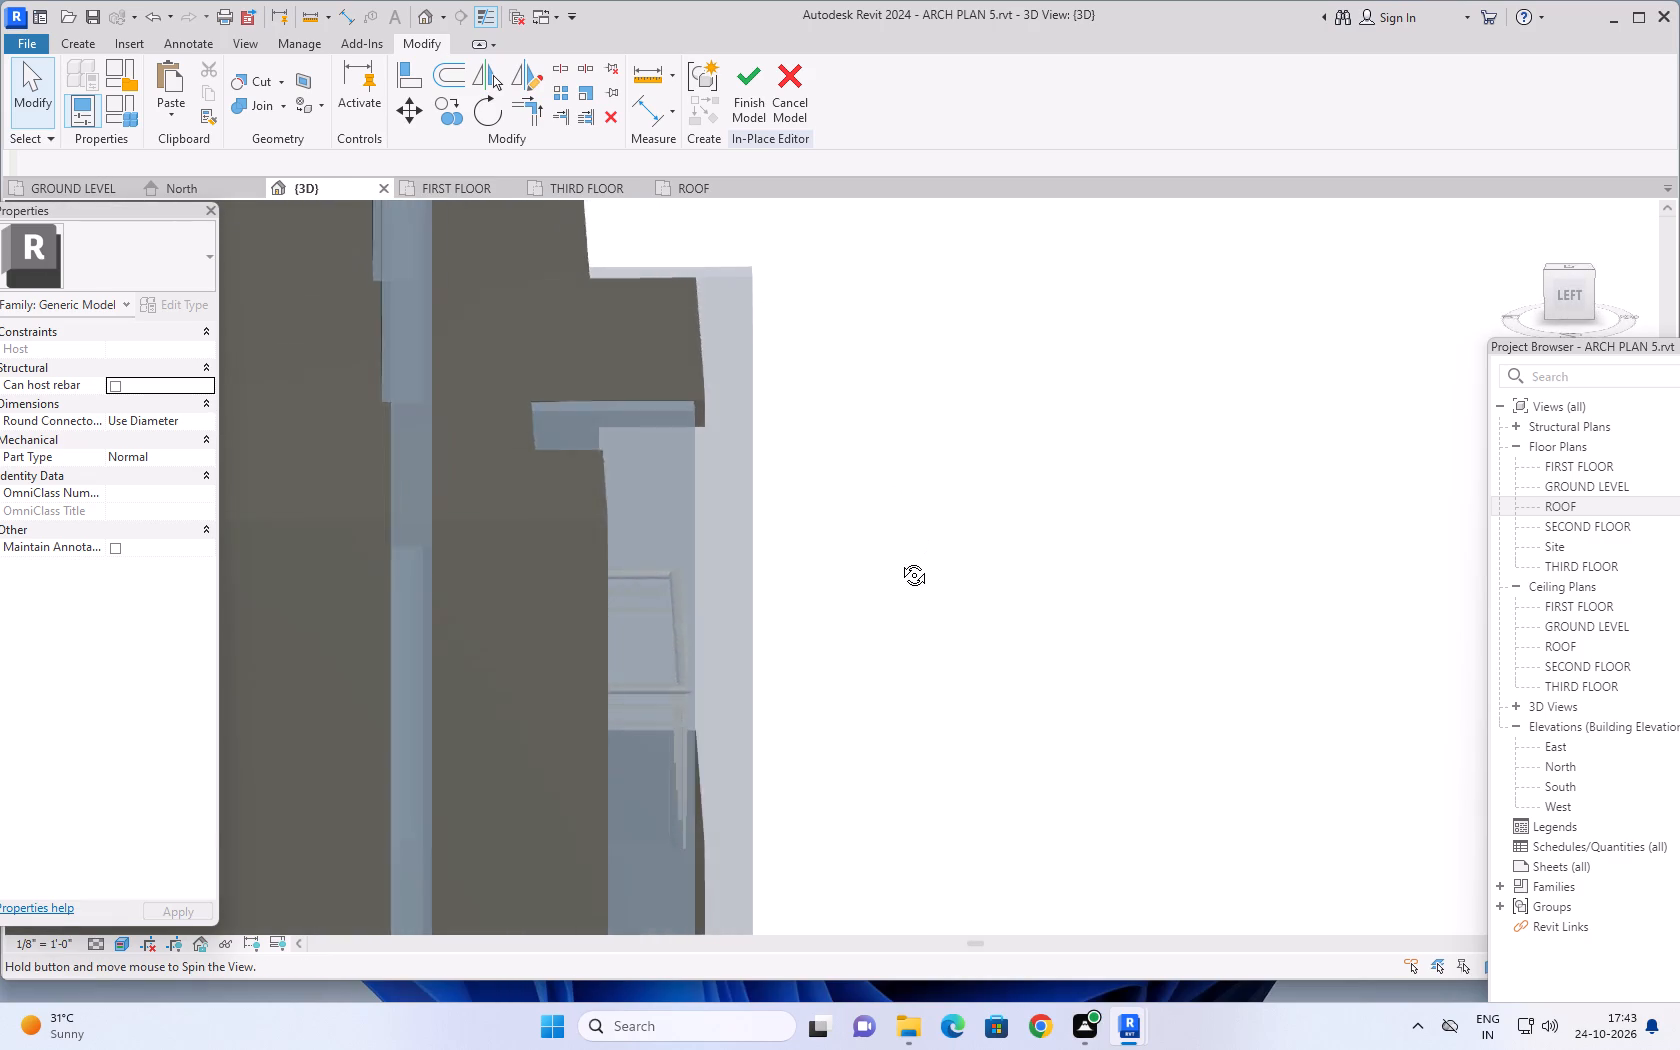
{"action": "middle_click_drag", "start_coordinate": [899, 560], "coordinate": [896, 567]}
{"action": "left_click", "coordinate": [405, 68]}
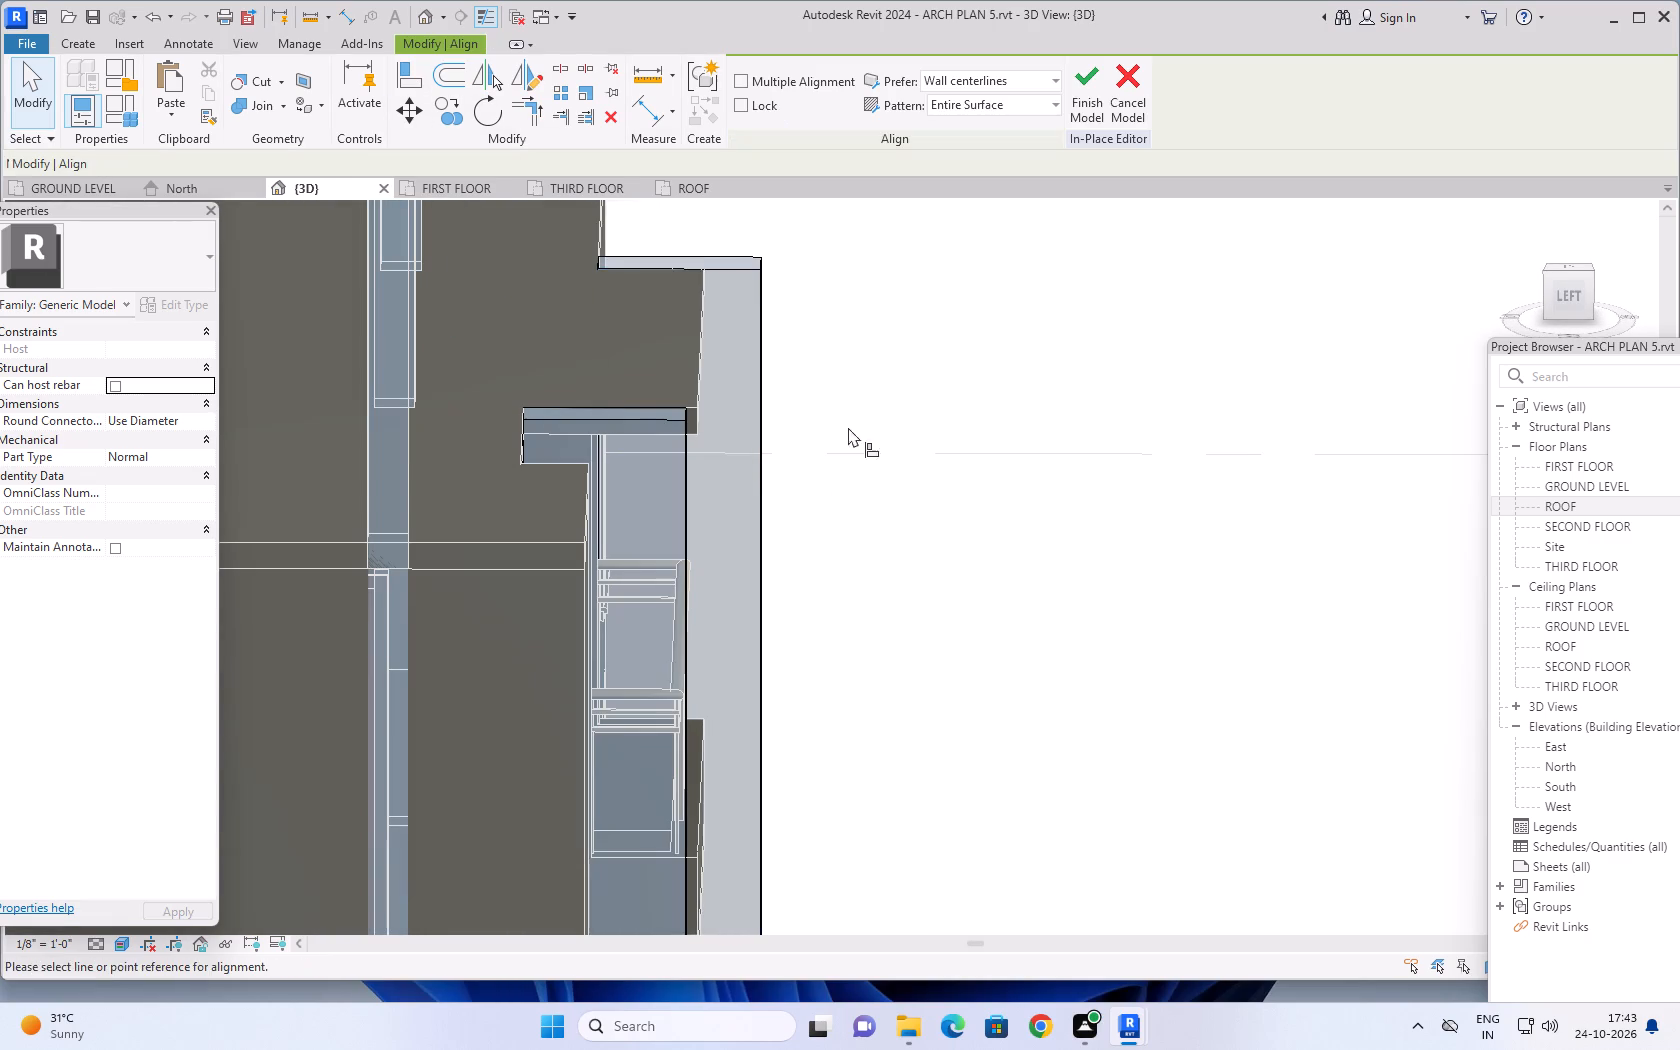
{"action": "middle_click_drag", "start_coordinate": [904, 480], "coordinate": [593, 510]}
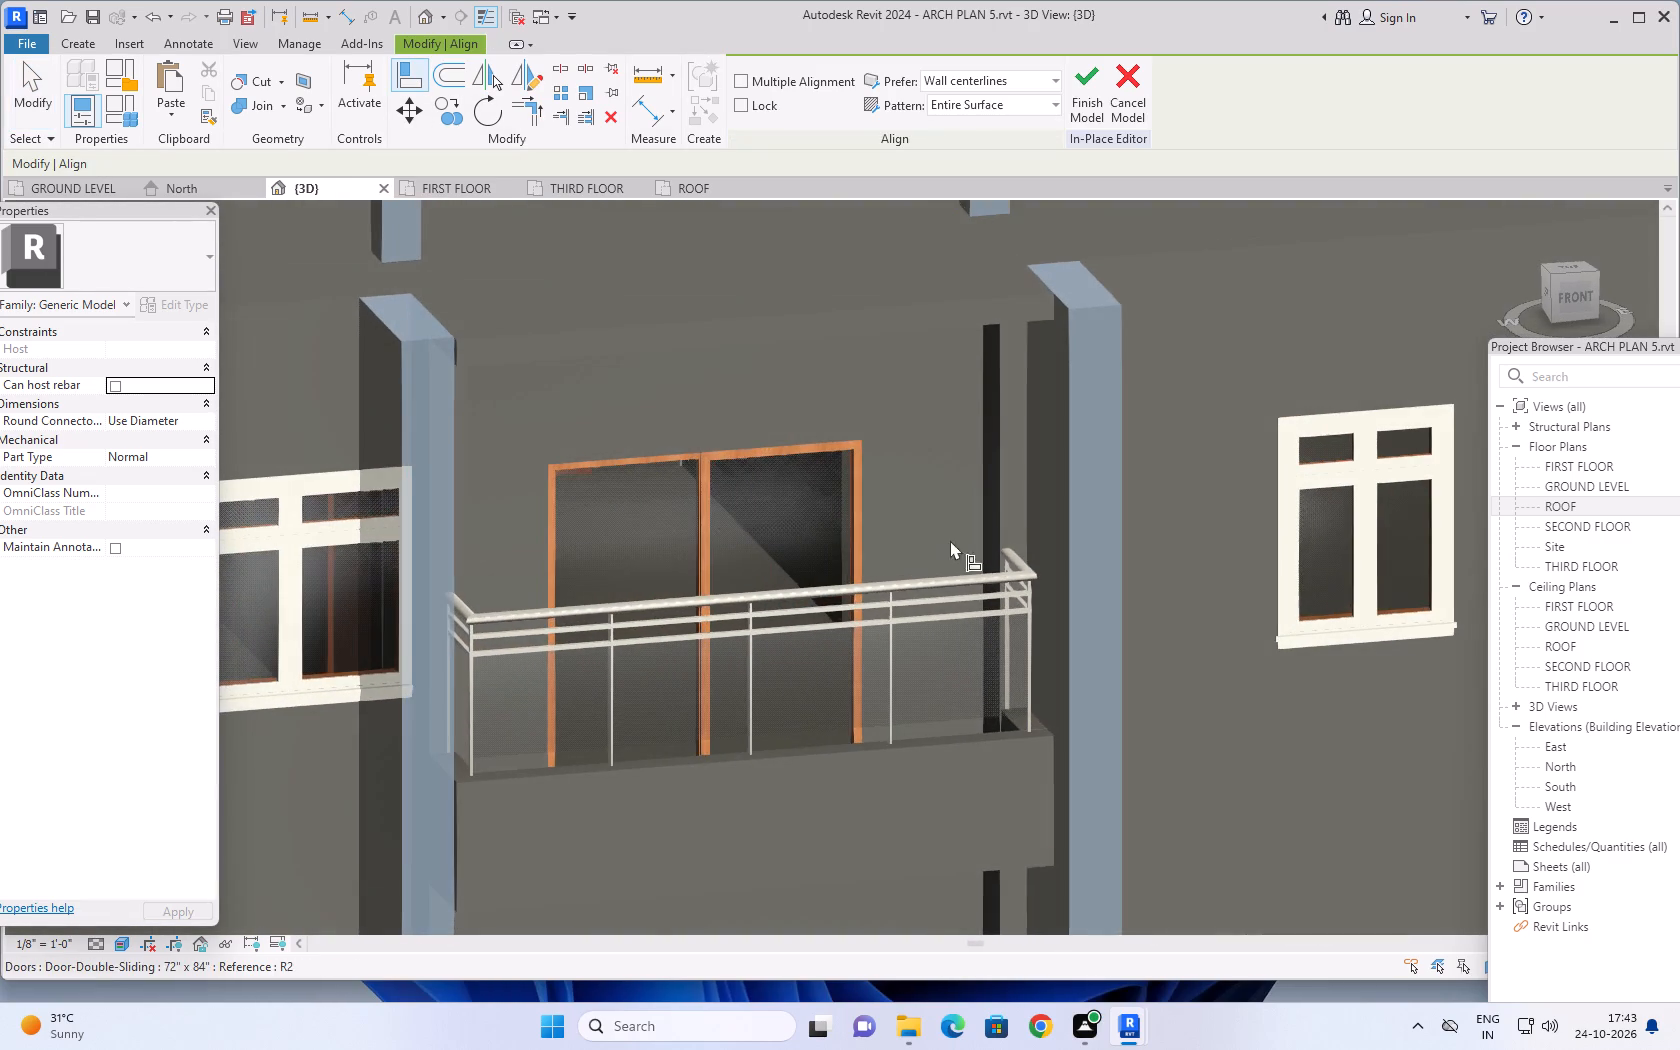
{"action": "left_click", "coordinate": [1089, 516]}
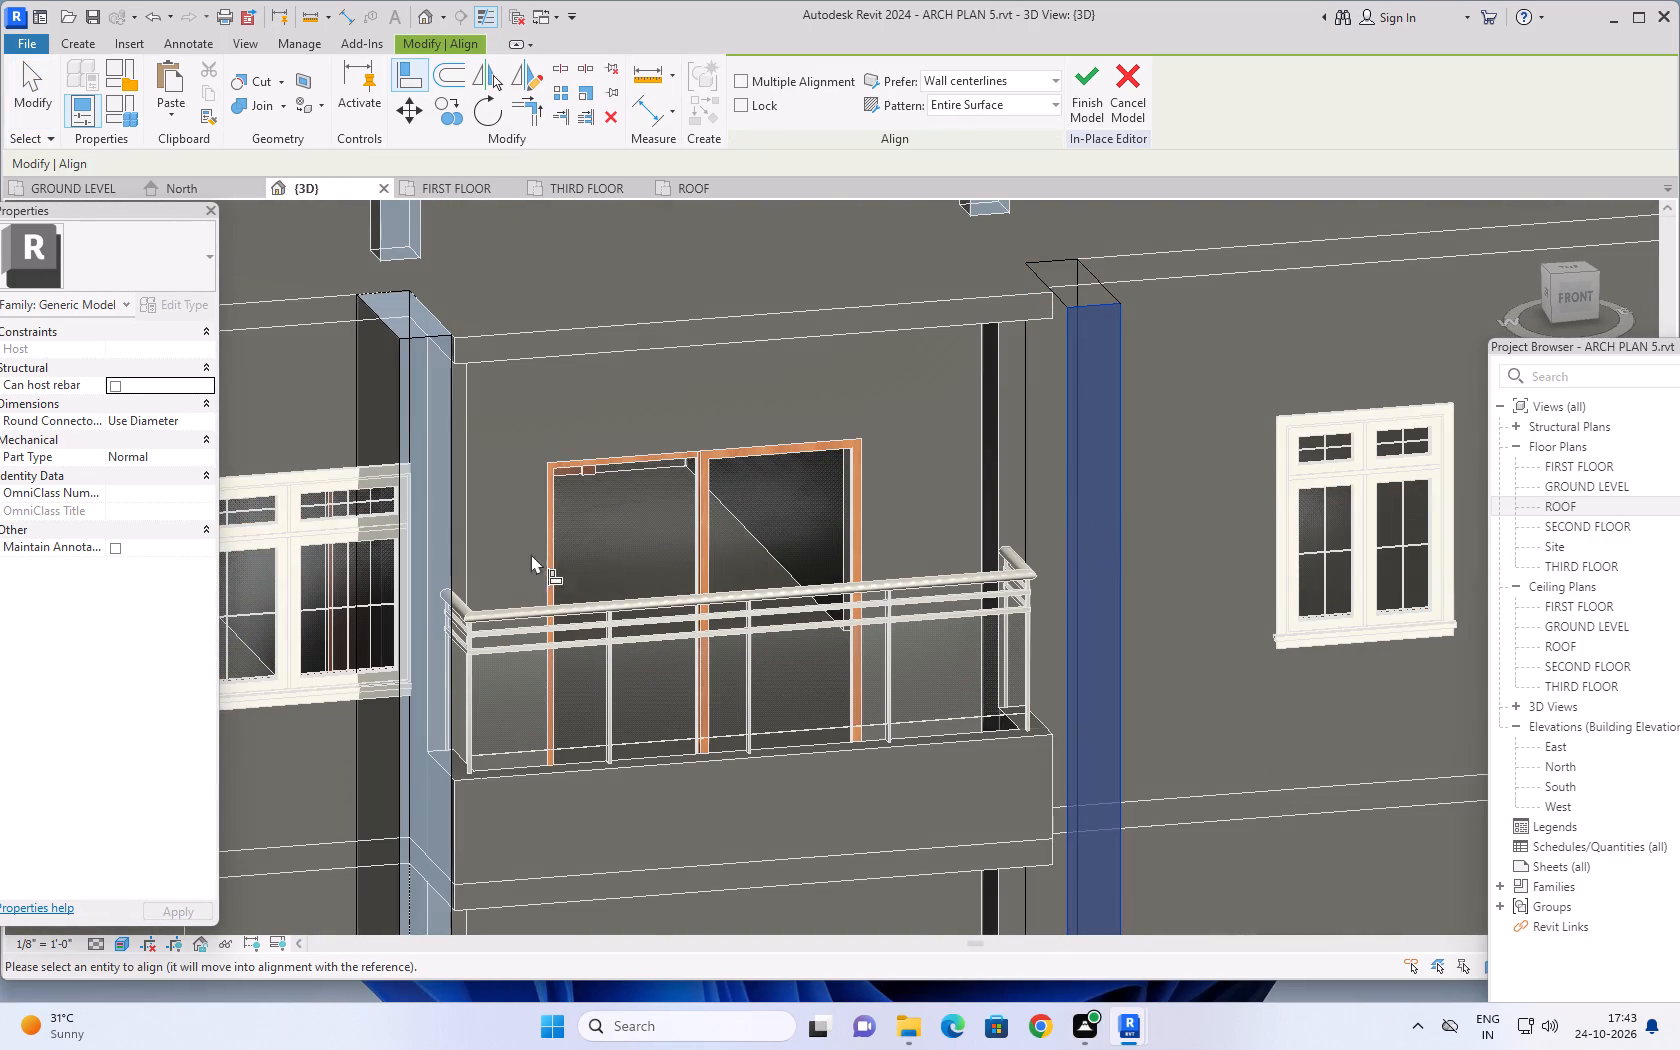
{"action": "left_click", "coordinate": [427, 495]}
Examine the two vertical extrusions and the top slab edge between them from both sides and the front.
{"action": "scroll", "coordinate": [872, 605], "scroll_direction": "down", "scroll_amount": 2}
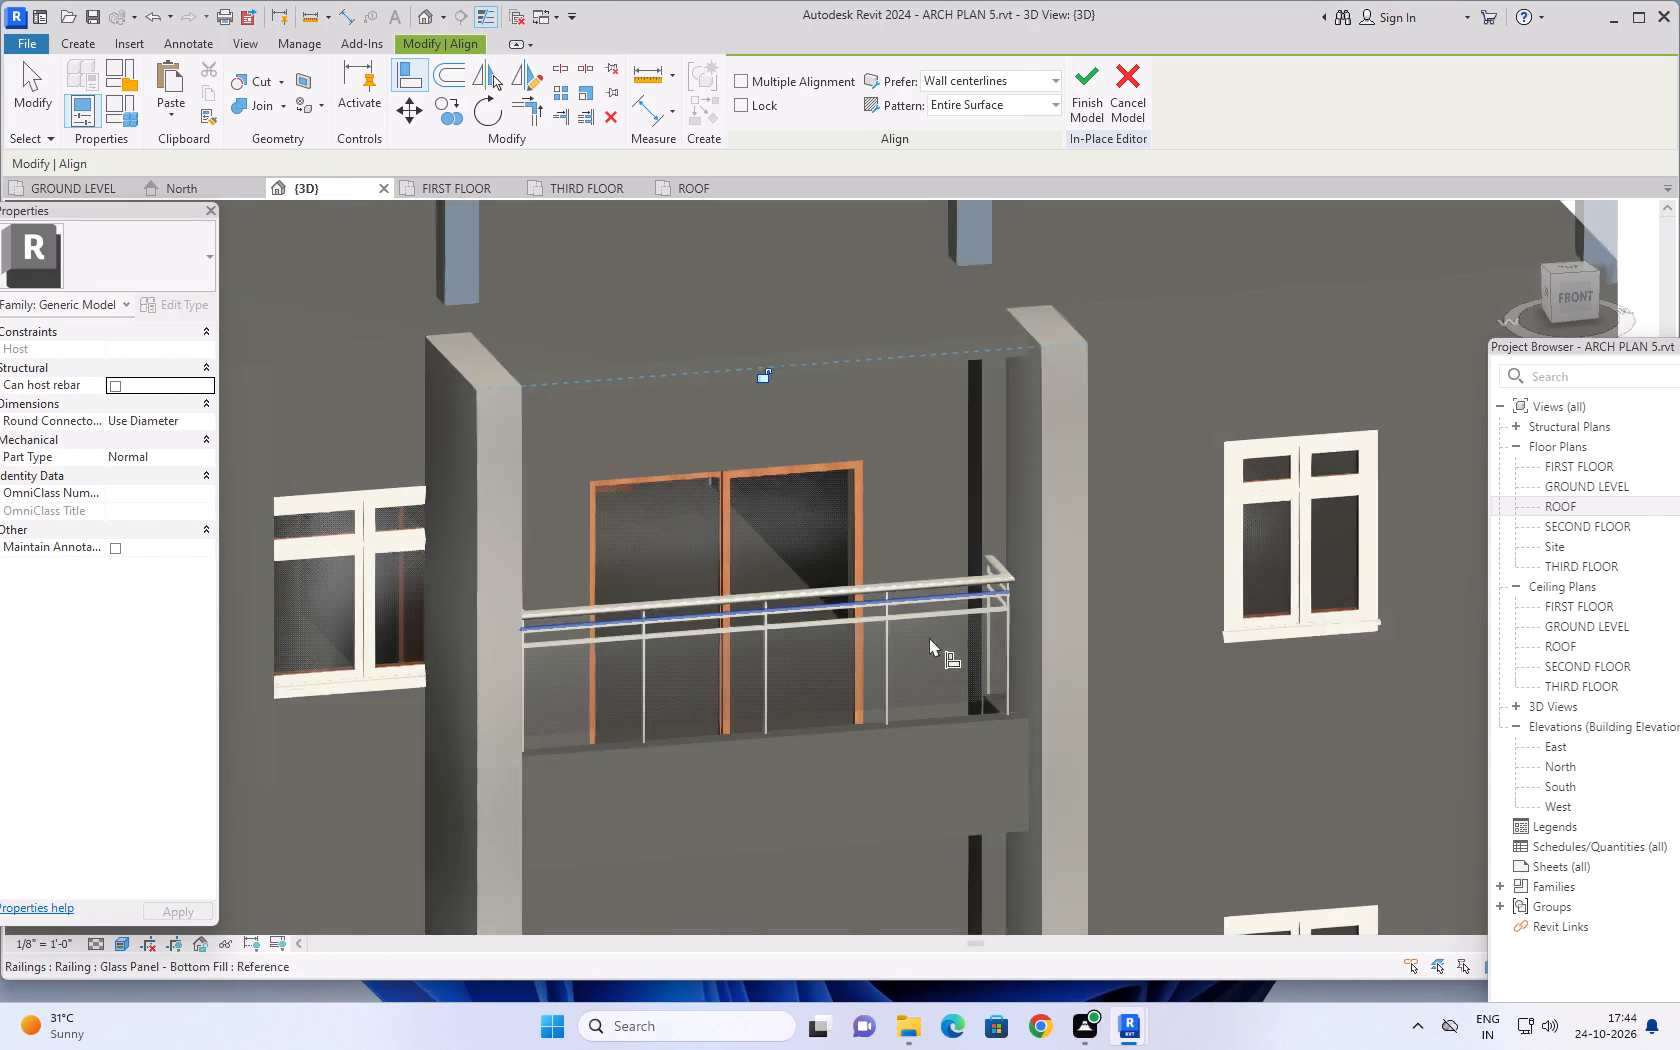
{"action": "middle_click_drag", "start_coordinate": [1130, 654], "coordinate": [794, 646]}
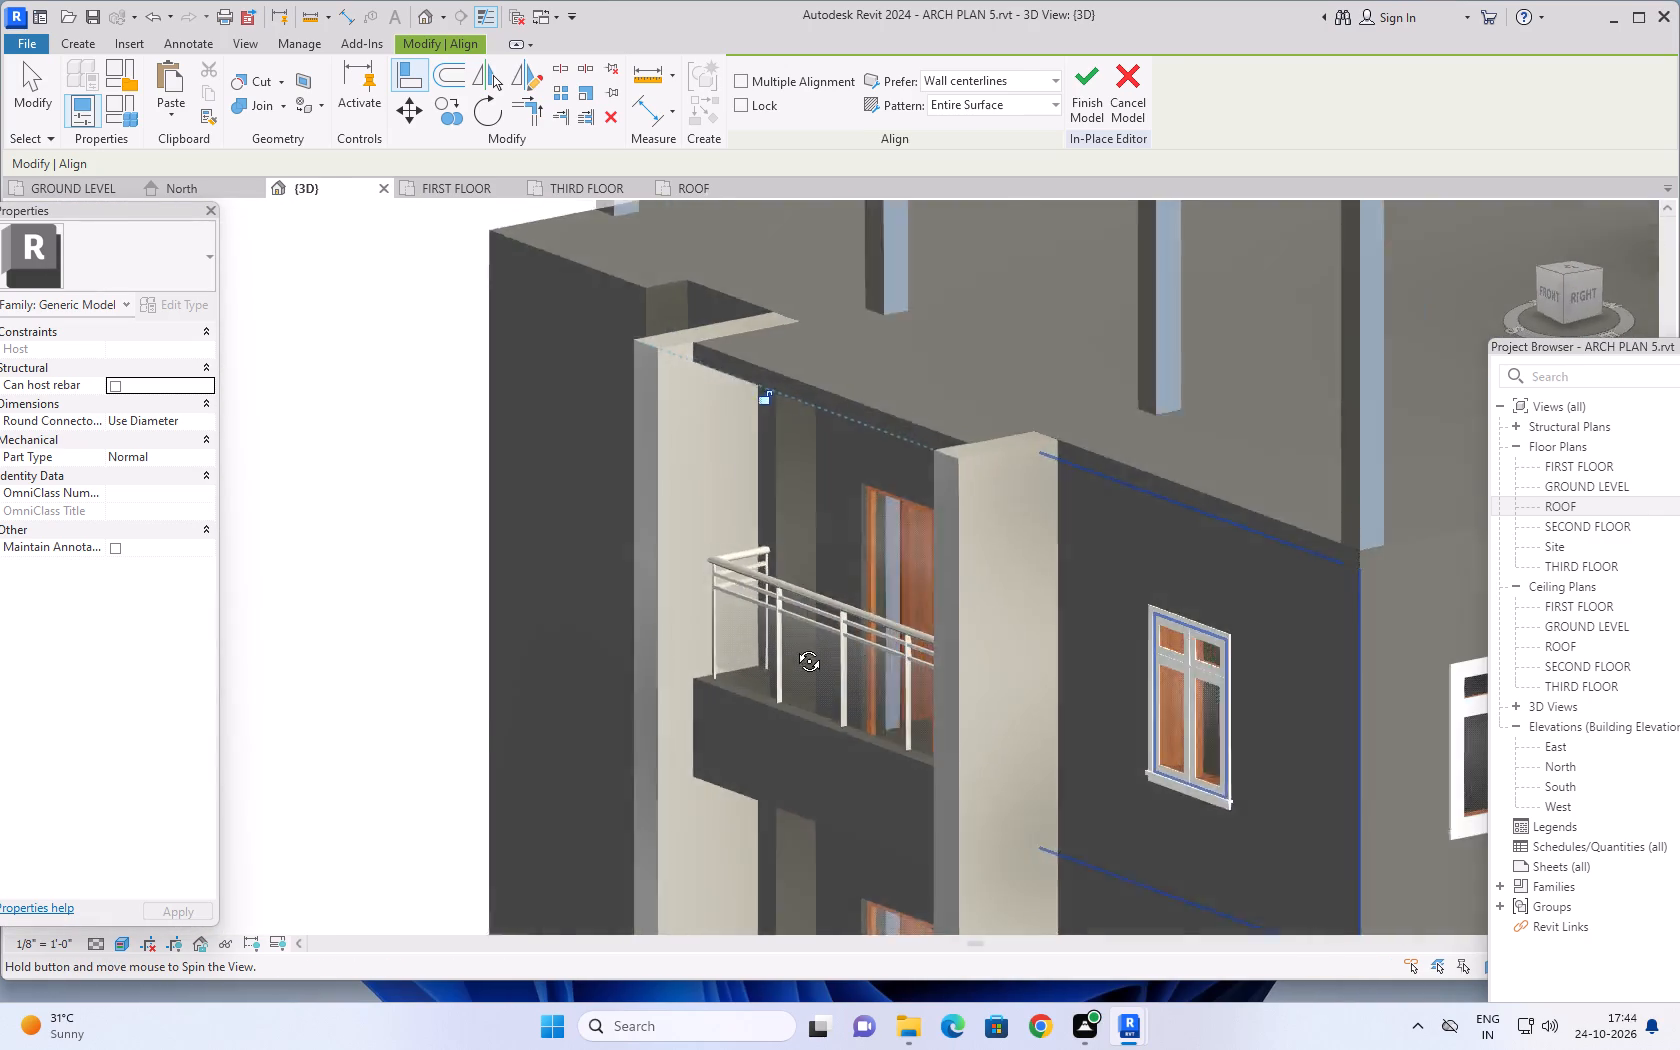
{"action": "middle_click_drag", "start_coordinate": [794, 646], "coordinate": [909, 672]}
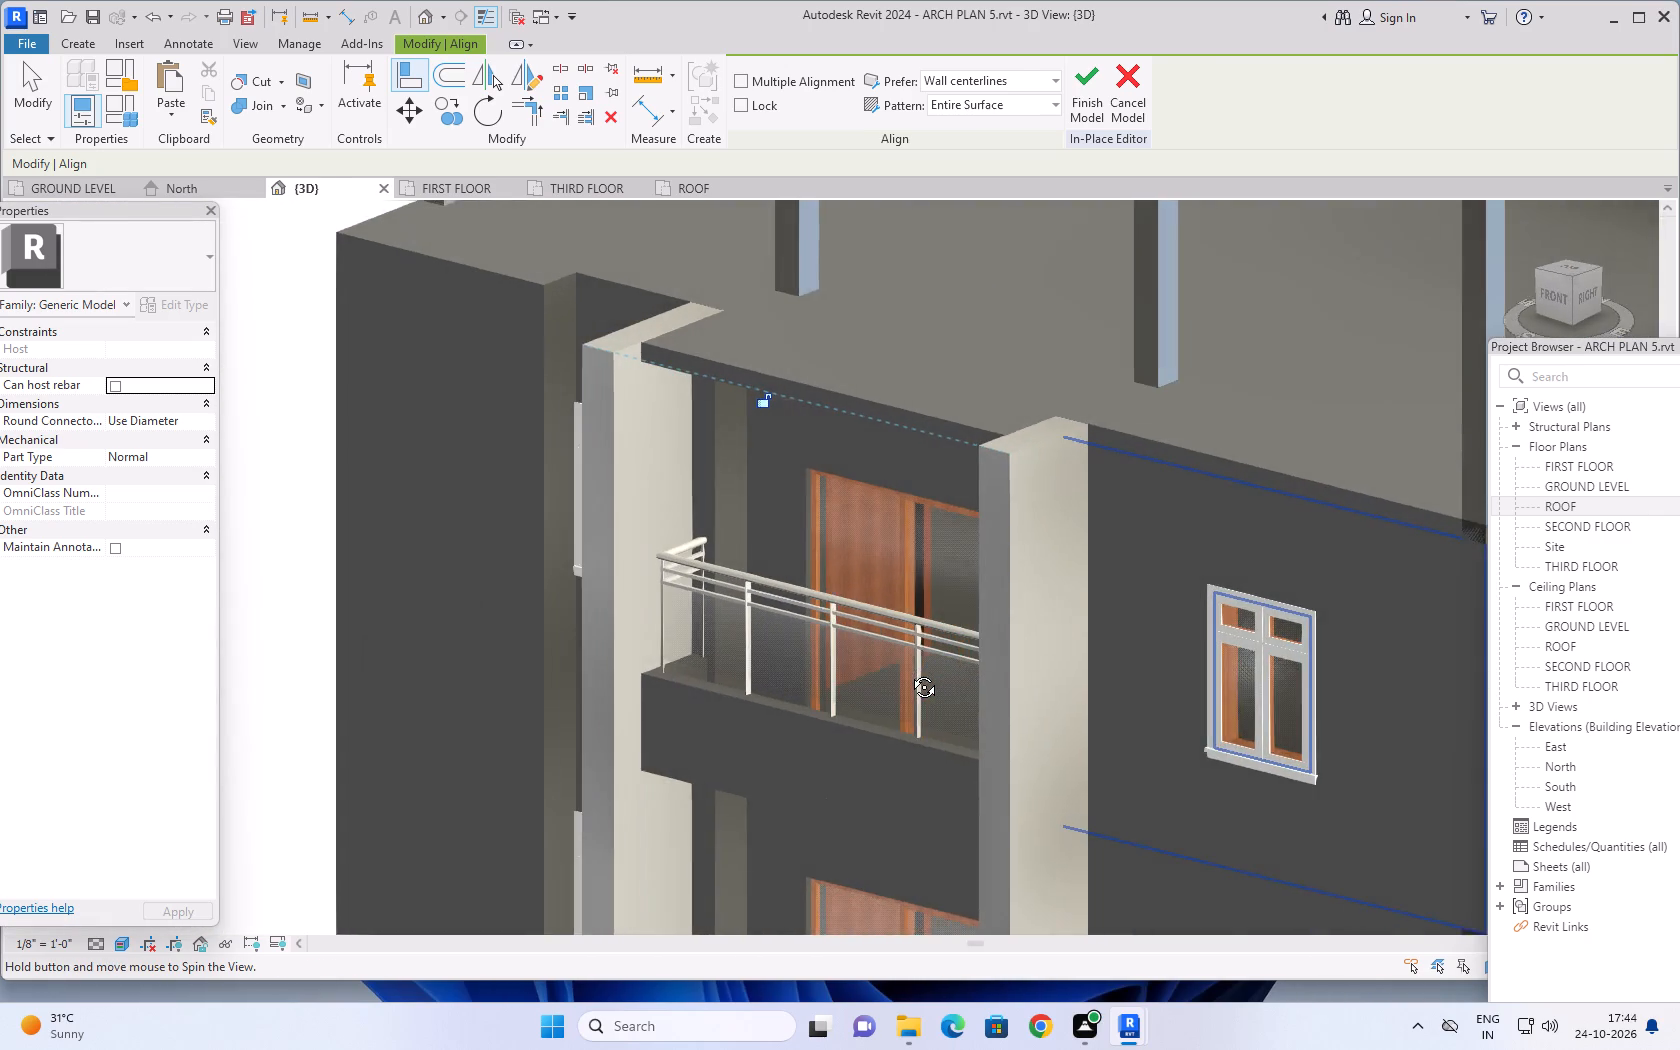
{"action": "middle_click_drag", "start_coordinate": [909, 672], "coordinate": [1184, 636]}
{"action": "middle_click_drag", "start_coordinate": [1071, 615], "coordinate": [1207, 629], "text": "shift"}
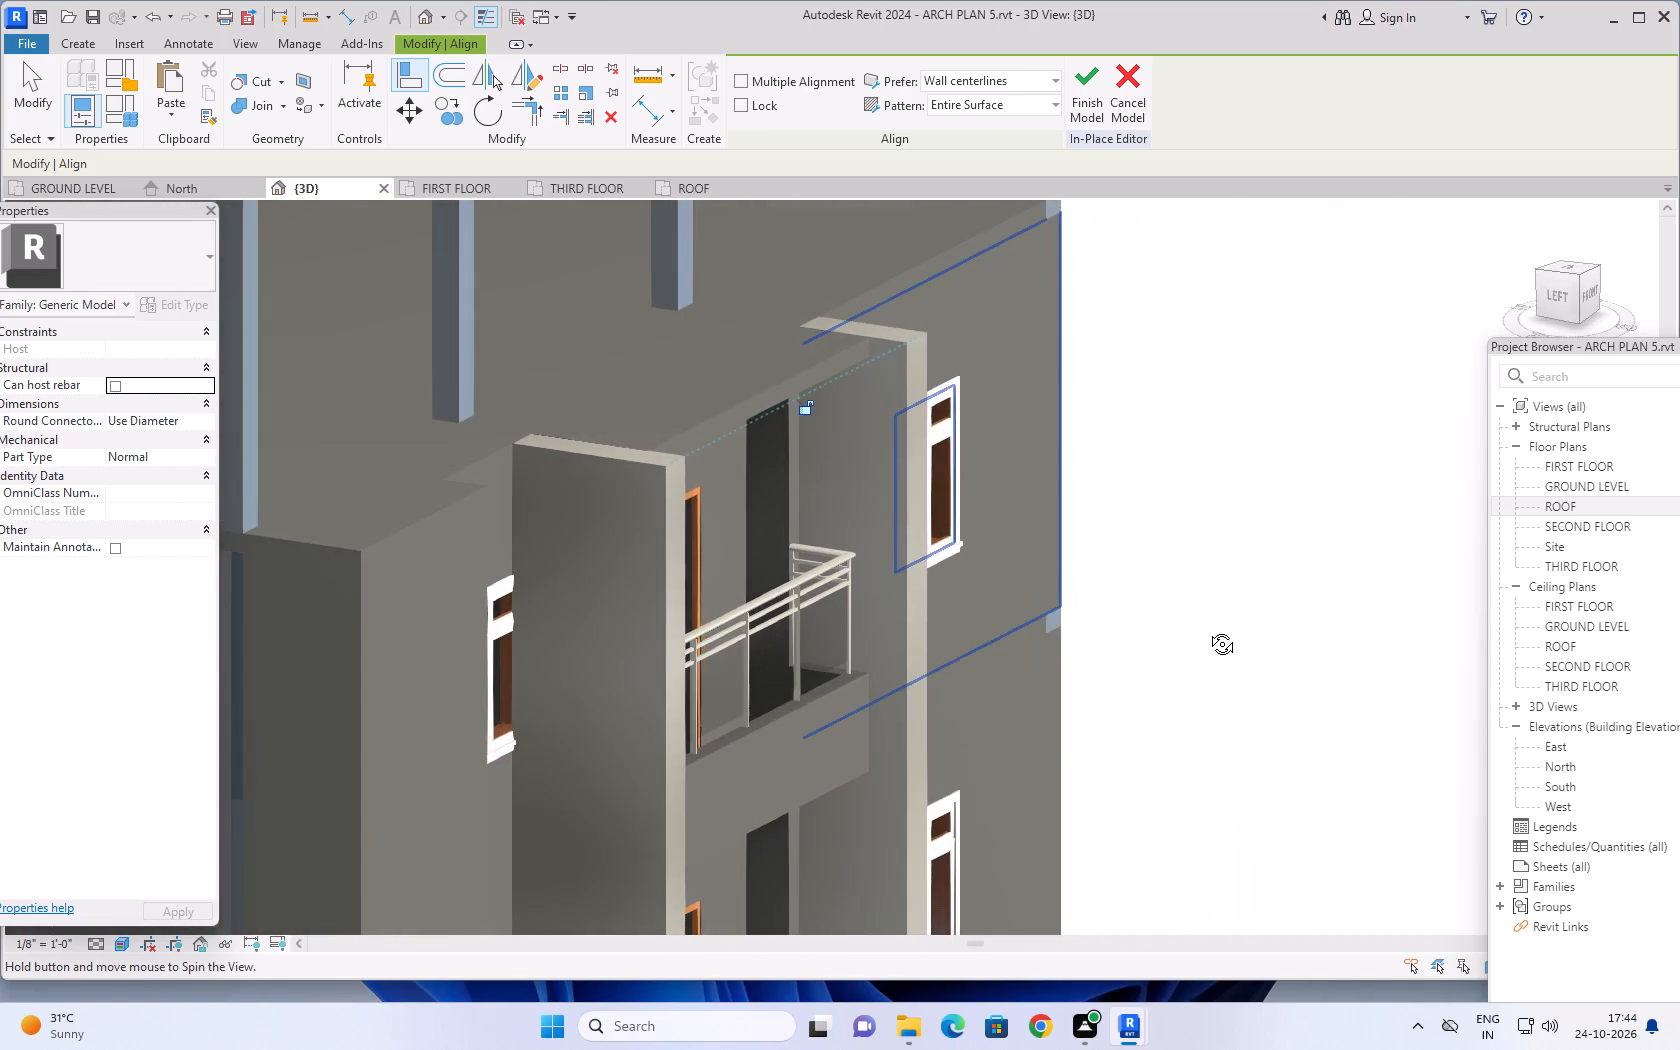
{"action": "middle_click_drag", "start_coordinate": [1207, 629], "coordinate": [1296, 663], "text": "shift"}
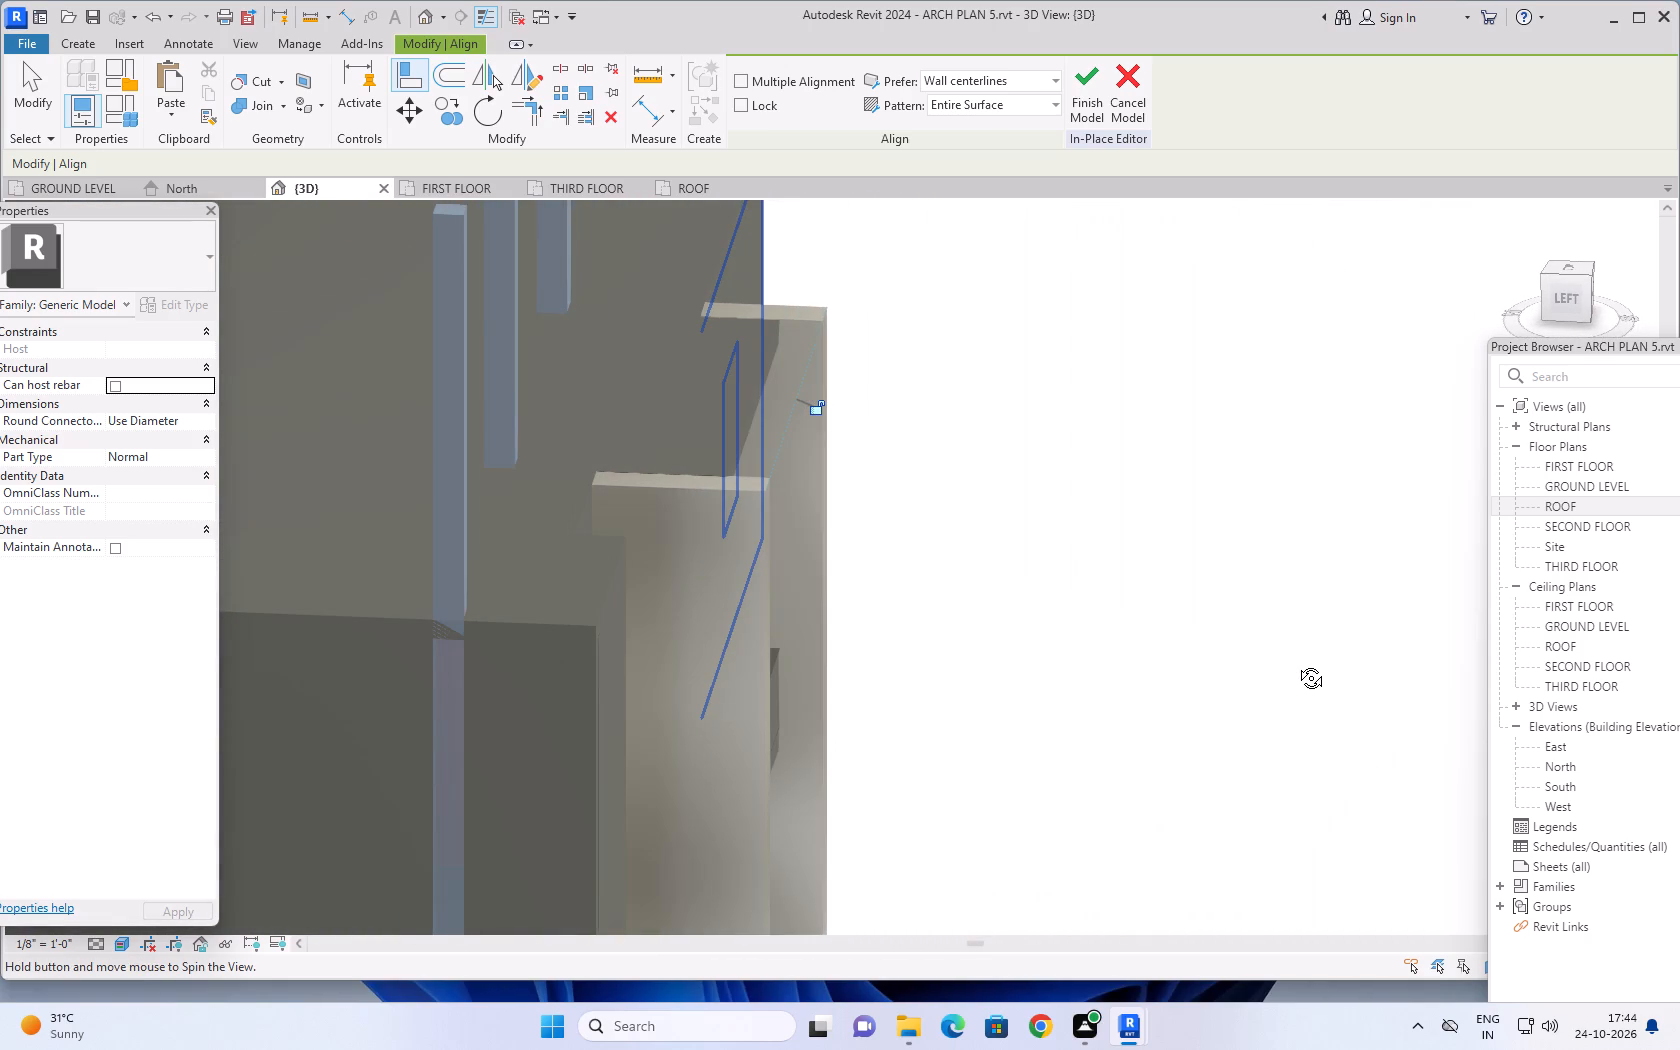
{"action": "middle_click_drag", "start_coordinate": [1296, 663], "coordinate": [1097, 572], "text": "shift"}
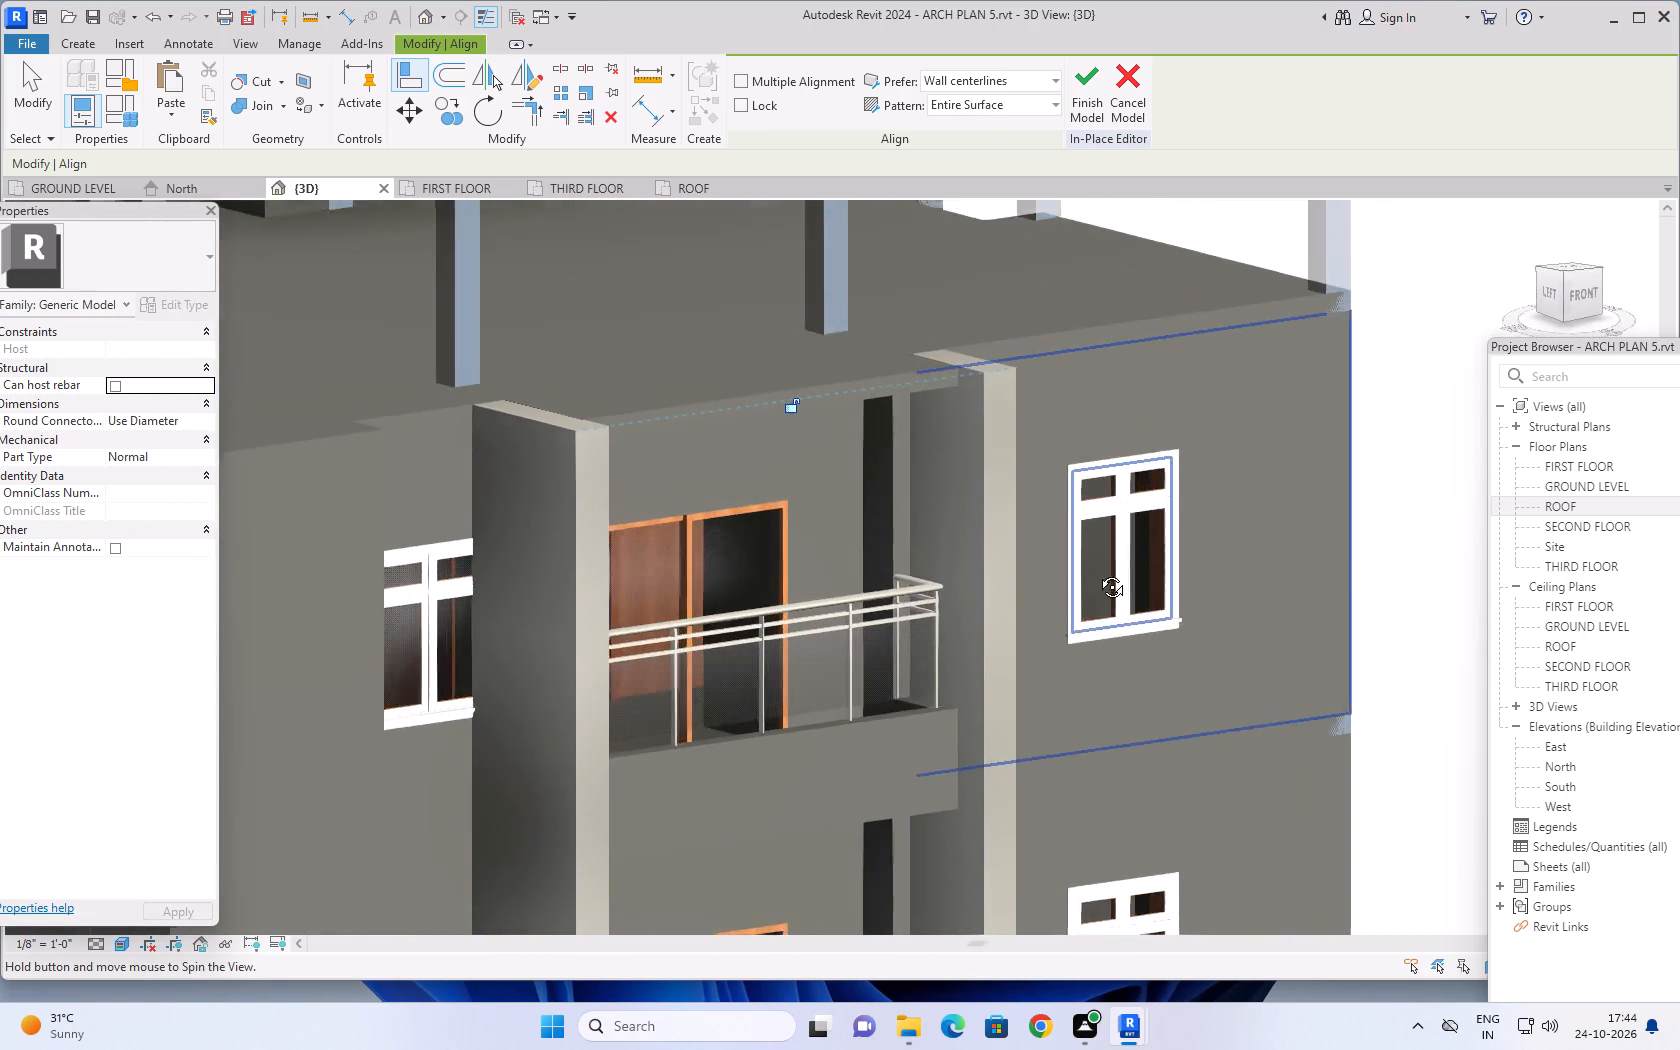
{"action": "middle_click_drag", "start_coordinate": [1097, 572], "coordinate": [975, 490], "text": "shift"}
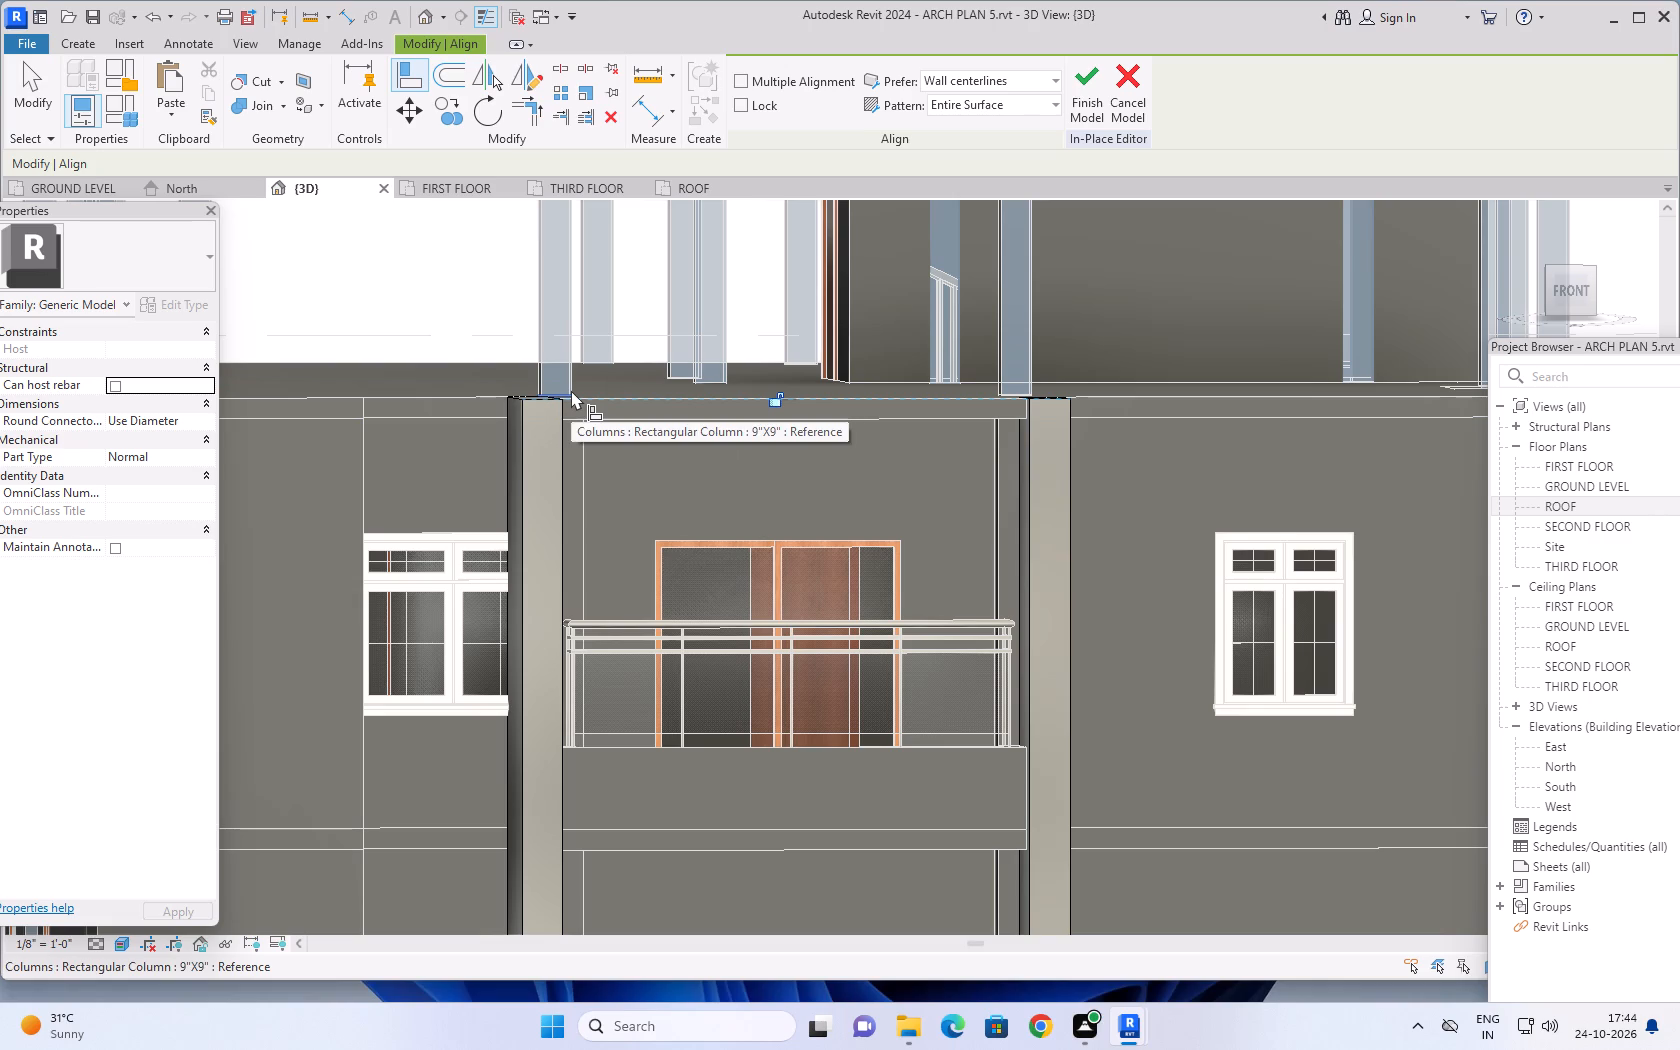
{"action": "middle_click_drag", "start_coordinate": [748, 450], "coordinate": [737, 514]}
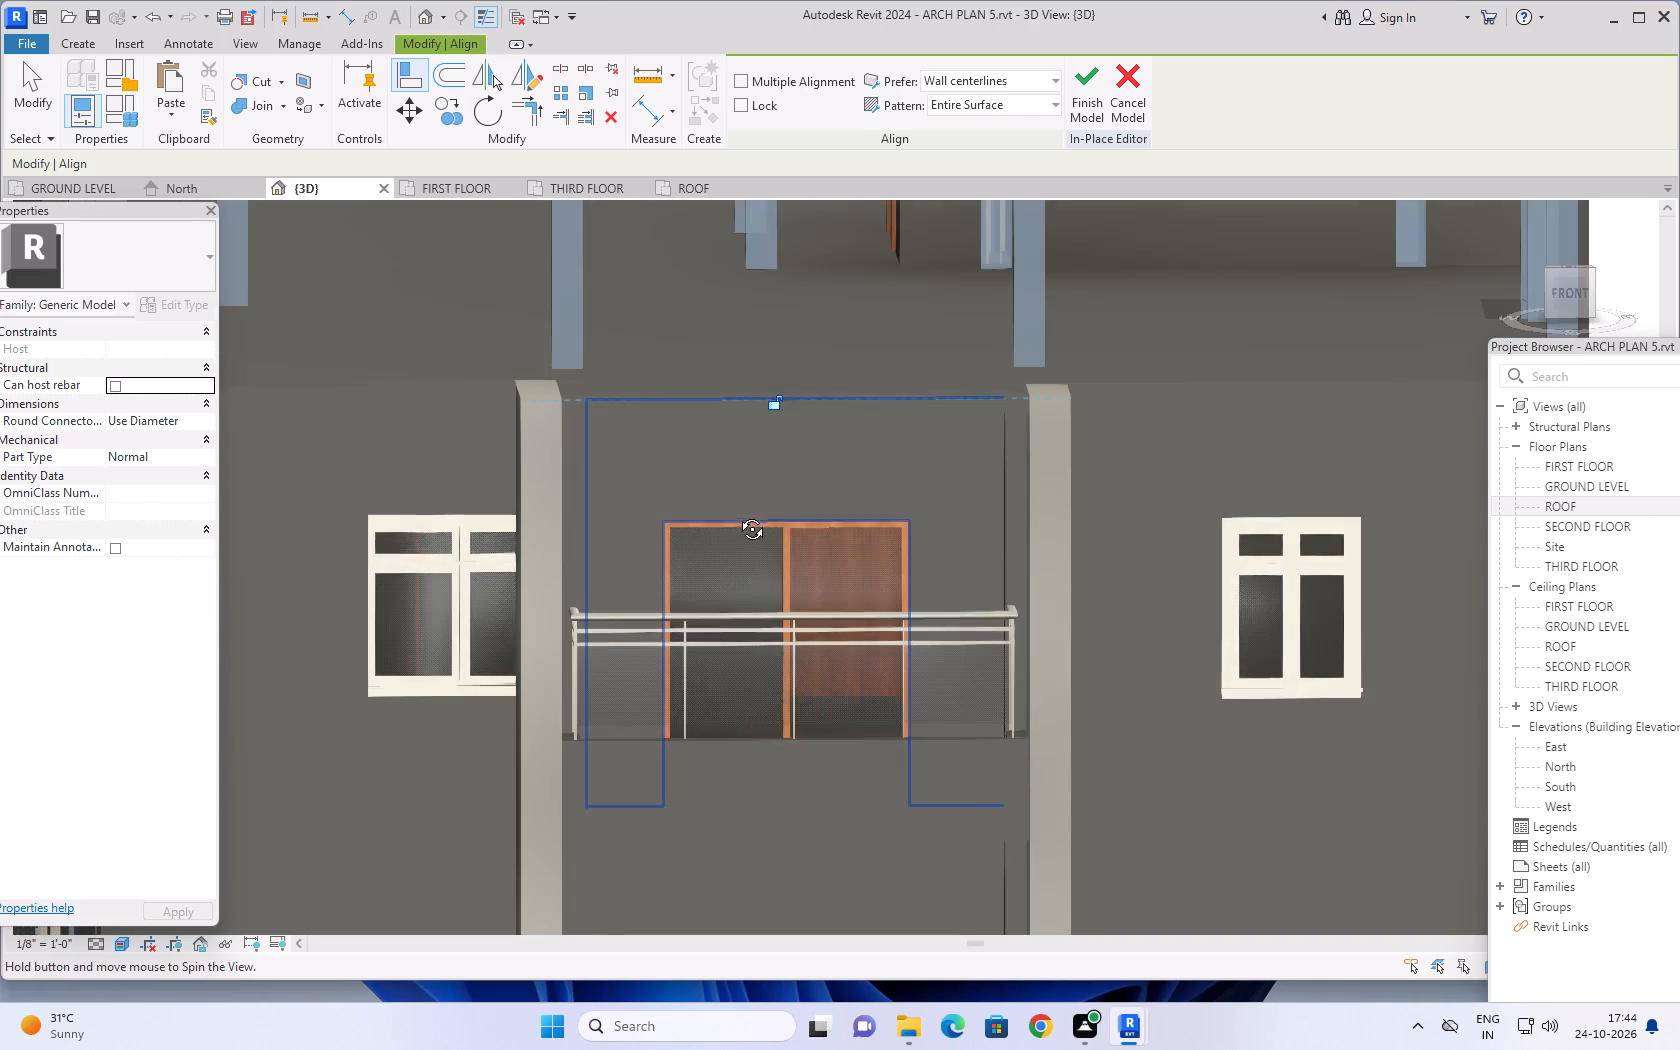
{"action": "middle_click_drag", "start_coordinate": [737, 514], "coordinate": [753, 403]}
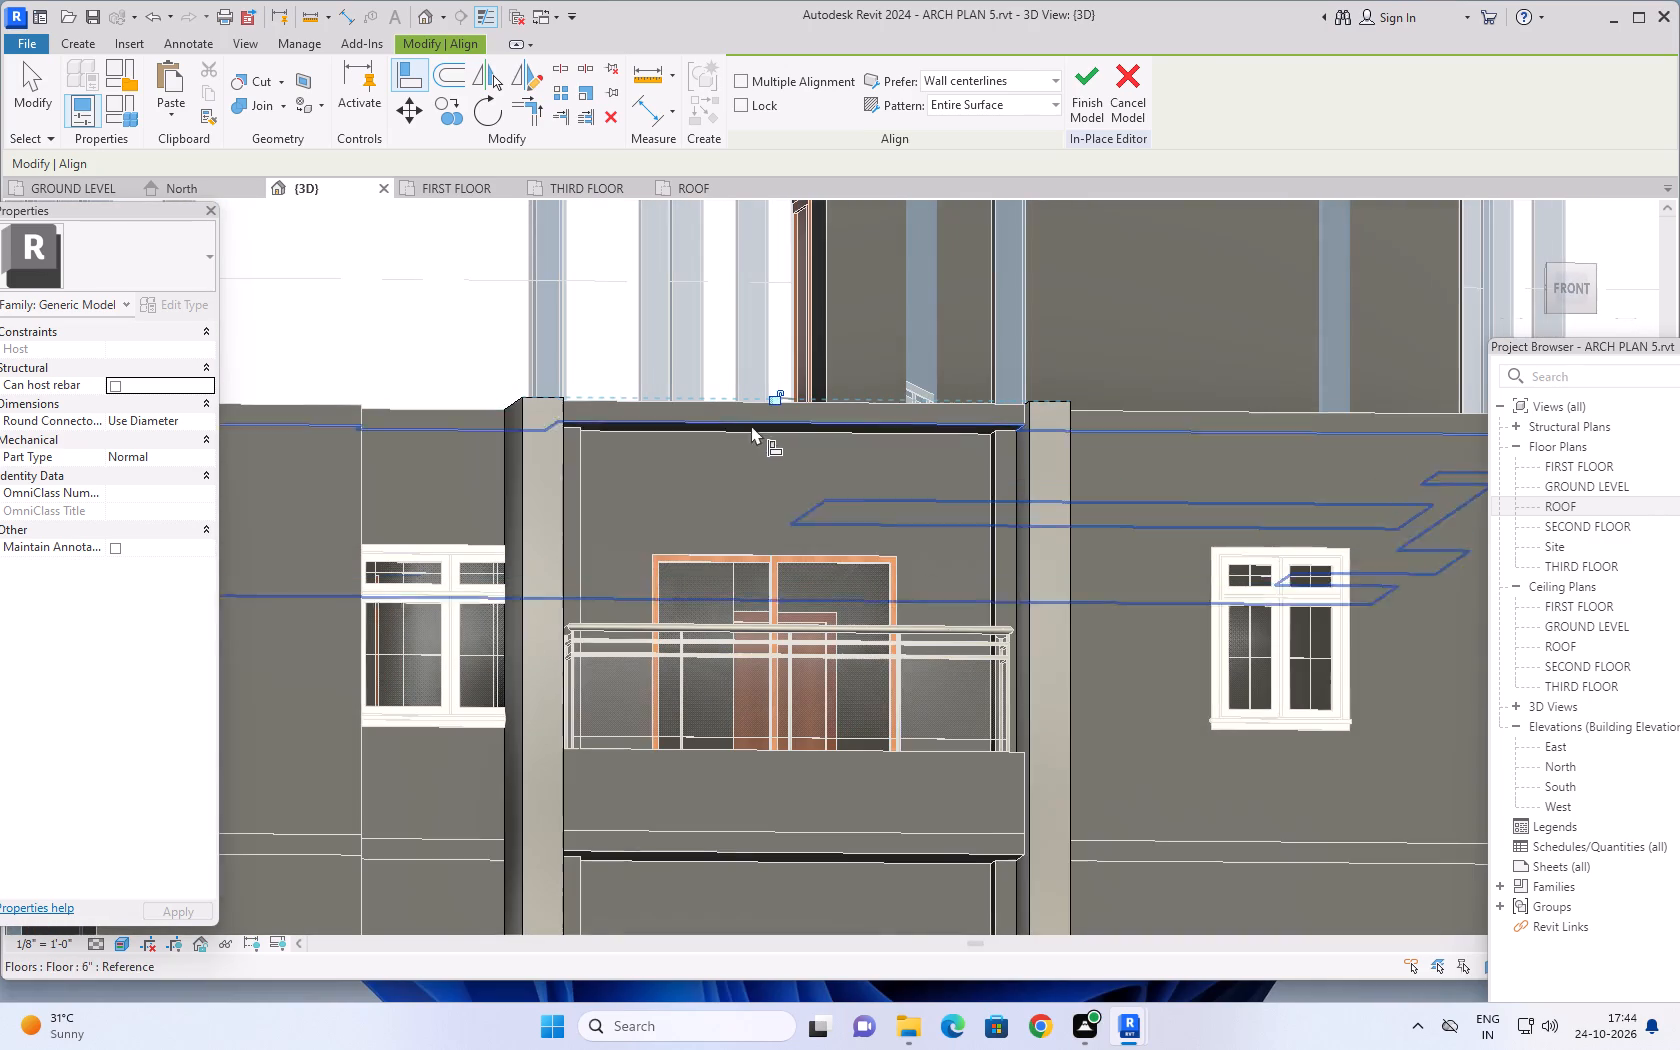
Examine the upper balcony's vertical extrusions and the top slab edge between them from the front, both sides and above.
{"action": "scroll", "coordinate": [845, 472], "scroll_direction": "down", "scroll_amount": 2}
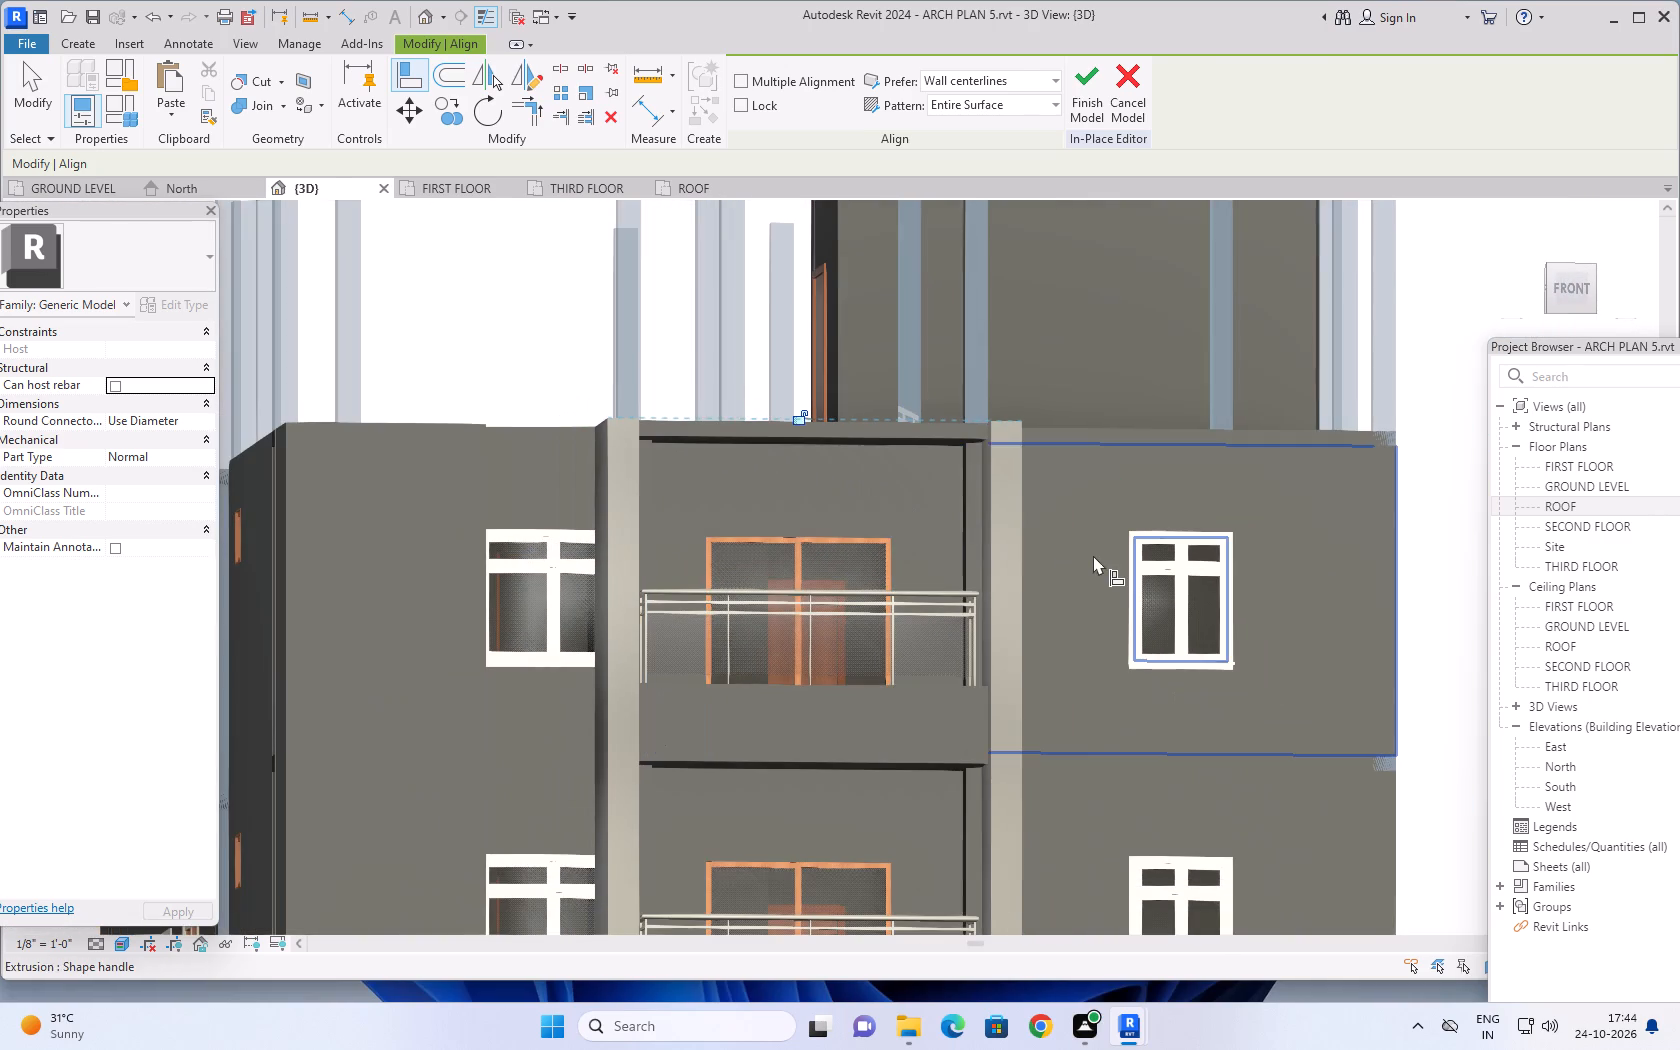
{"action": "middle_click_drag", "start_coordinate": [1089, 555], "coordinate": [1058, 680]}
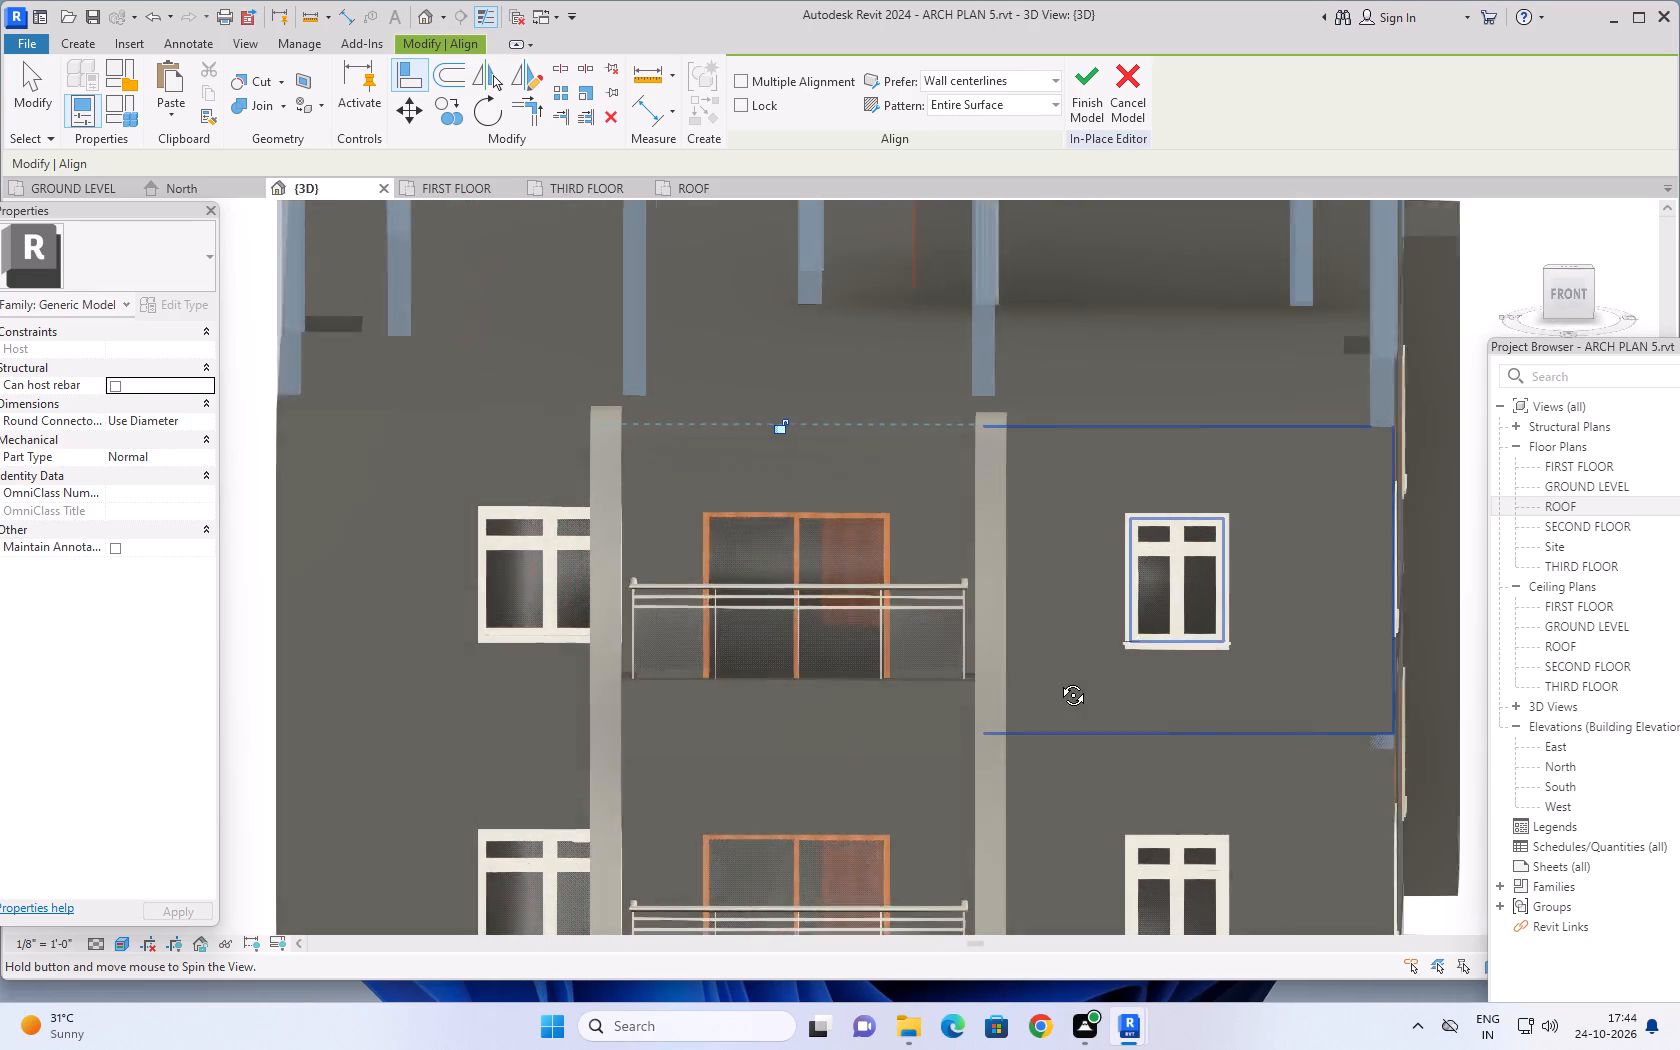
{"action": "middle_click_drag", "start_coordinate": [1058, 680], "coordinate": [1182, 680]}
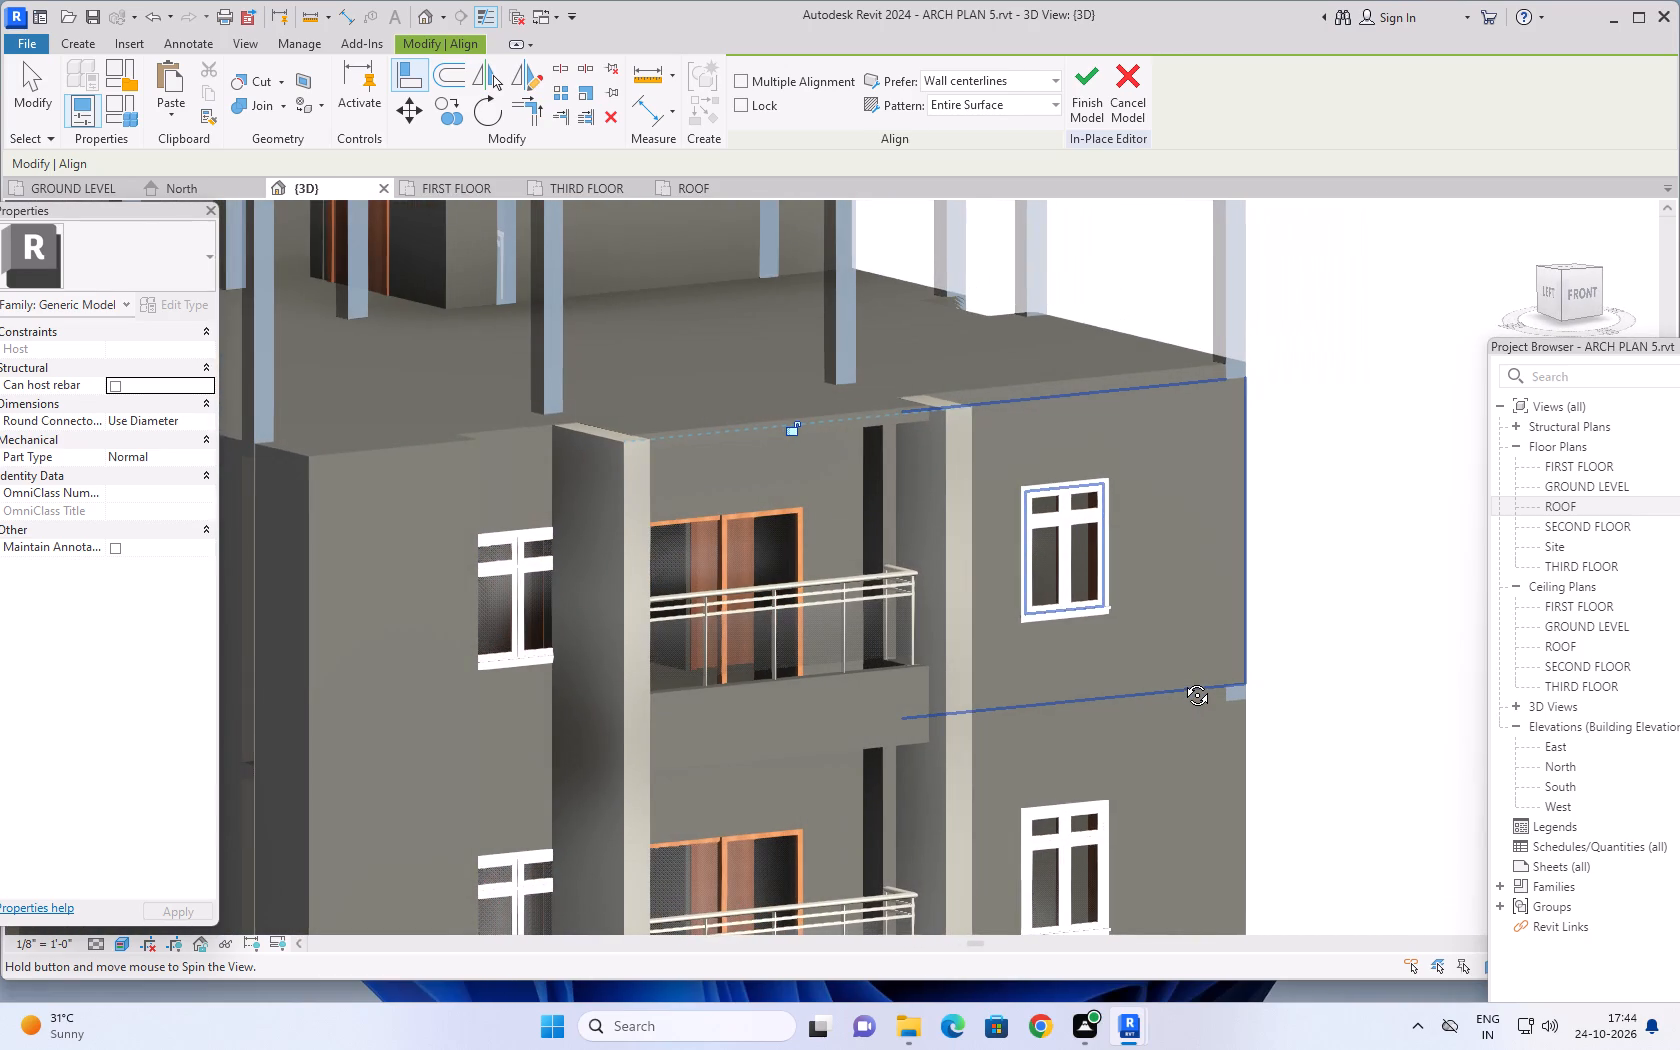
{"action": "middle_click_drag", "start_coordinate": [1182, 680], "coordinate": [906, 606]}
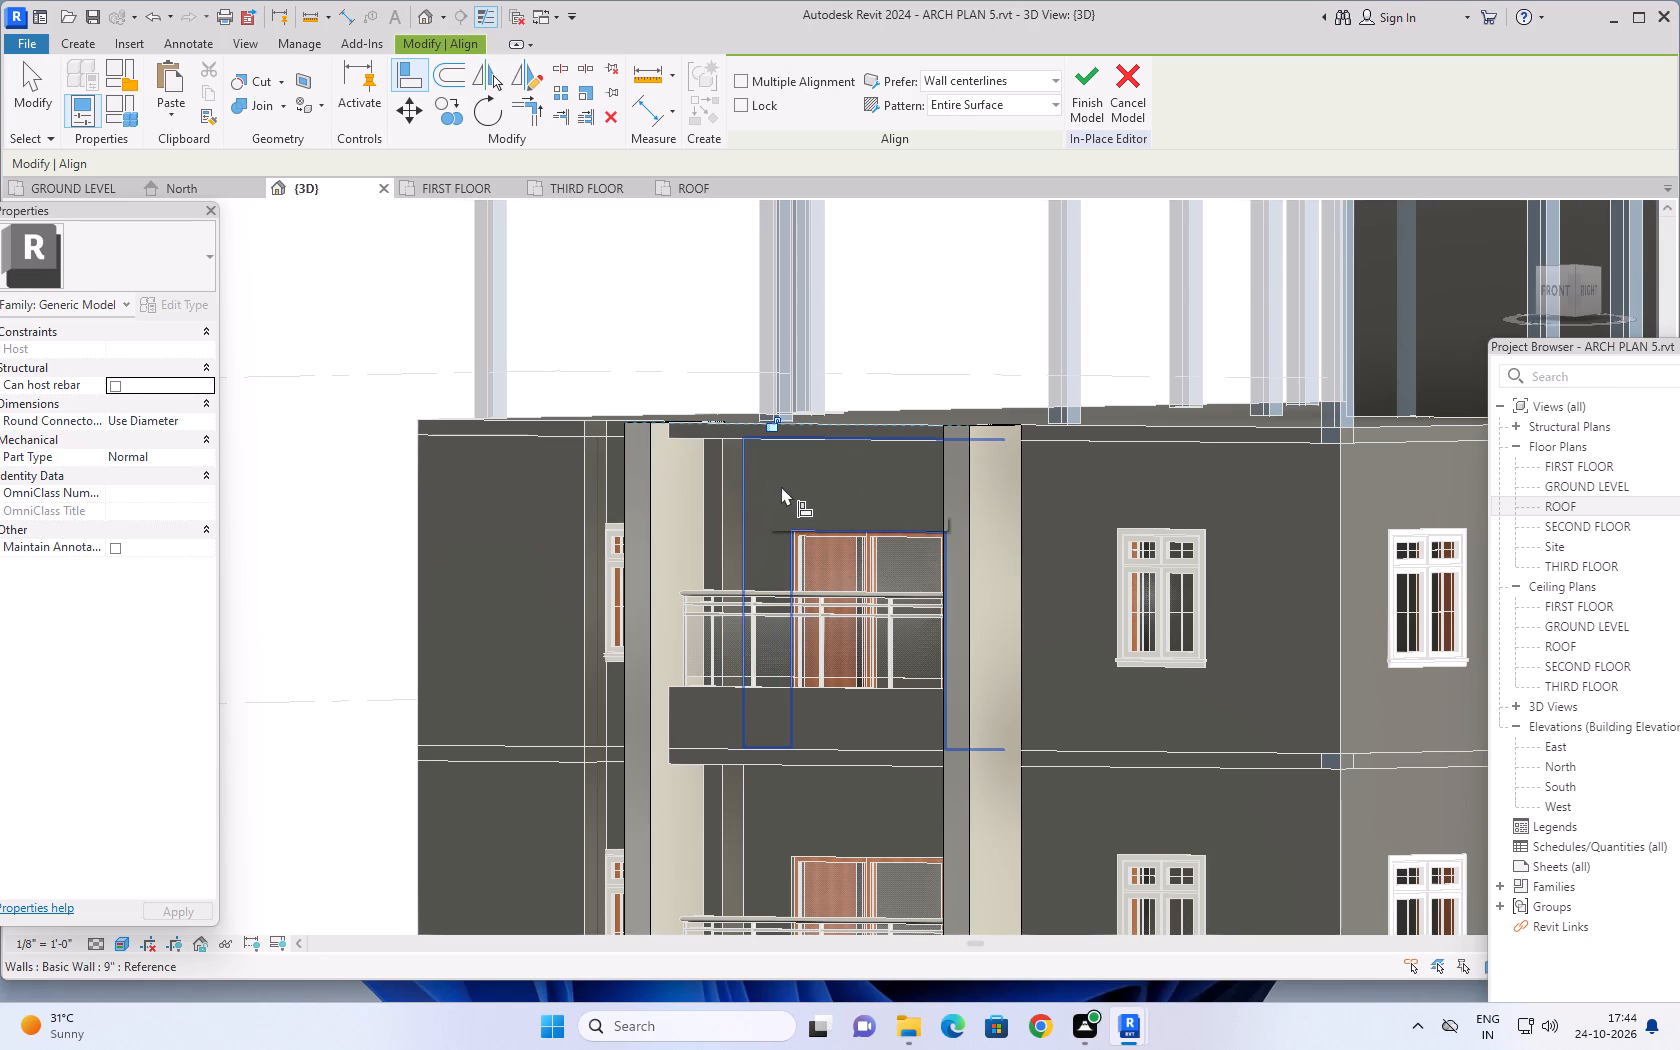
{"action": "middle_click_drag", "start_coordinate": [781, 482], "coordinate": [886, 625], "text": "shift"}
{"action": "middle_click_drag", "start_coordinate": [835, 507], "coordinate": [839, 517], "text": "shift"}
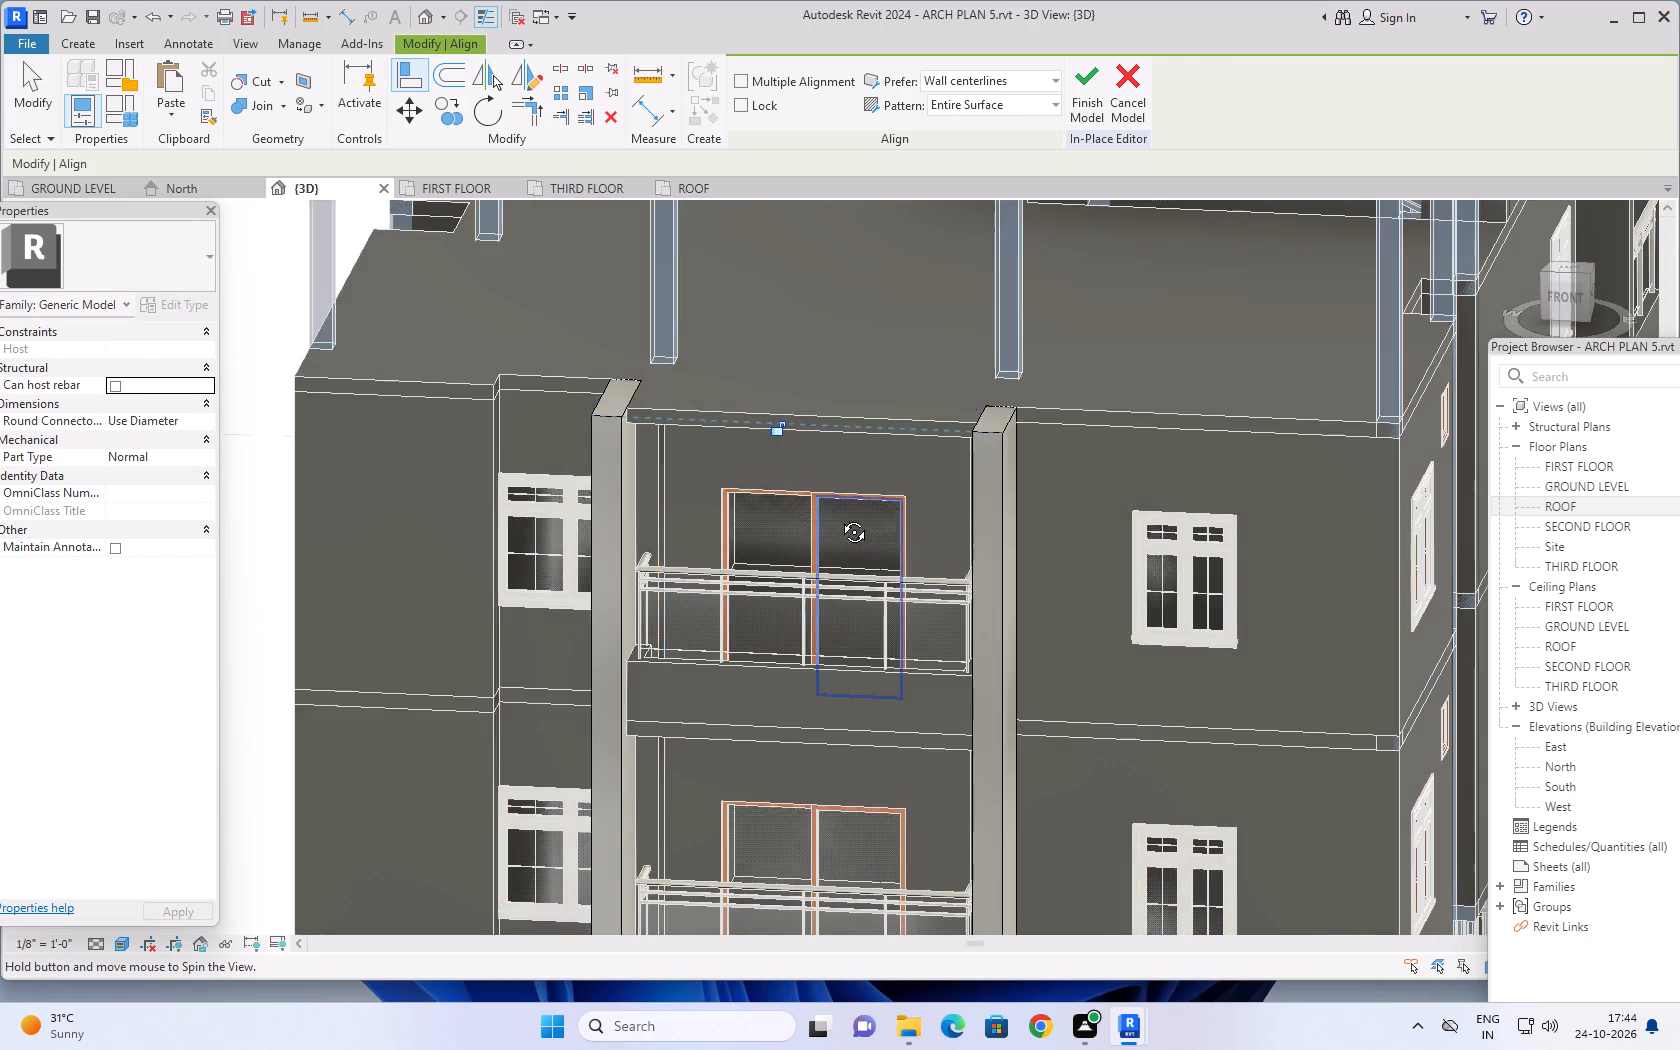
{"action": "middle_click_drag", "start_coordinate": [839, 517], "coordinate": [884, 587], "text": "shift"}
{"action": "middle_click_drag", "start_coordinate": [856, 480], "coordinate": [856, 641]}
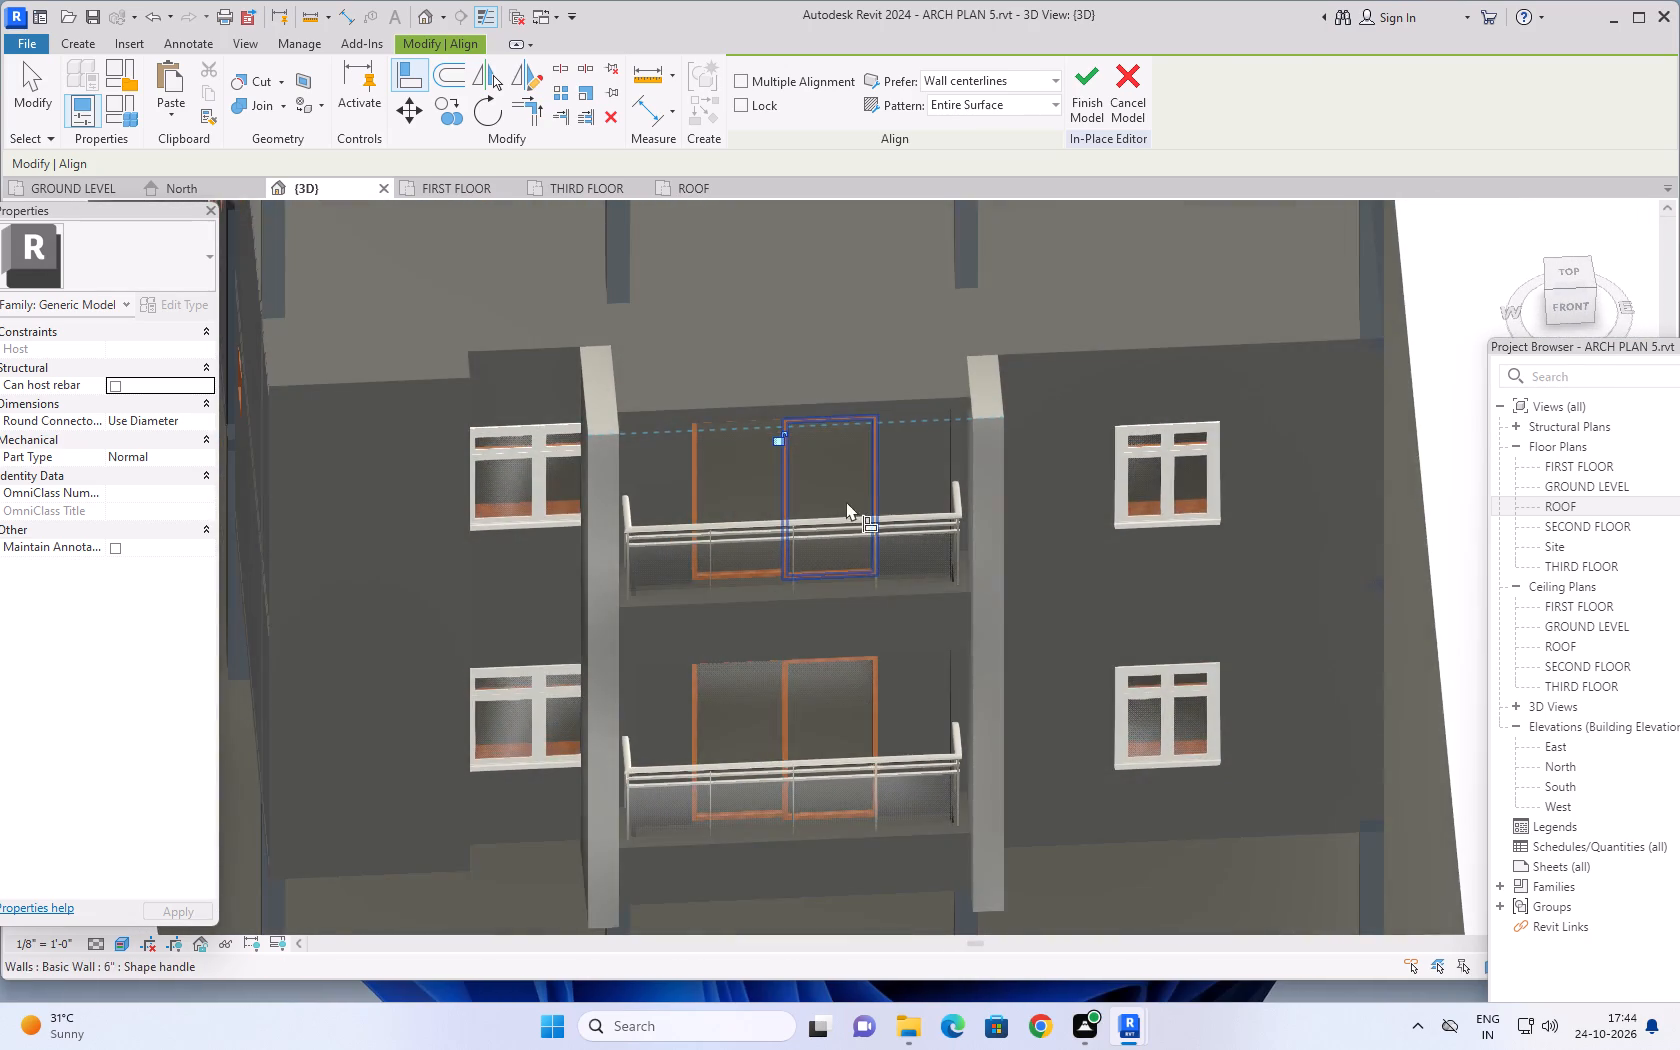
{"action": "middle_click_drag", "start_coordinate": [846, 501], "coordinate": [846, 701], "text": "shift"}
{"action": "middle_click_drag", "start_coordinate": [825, 518], "coordinate": [825, 724], "text": "shift"}
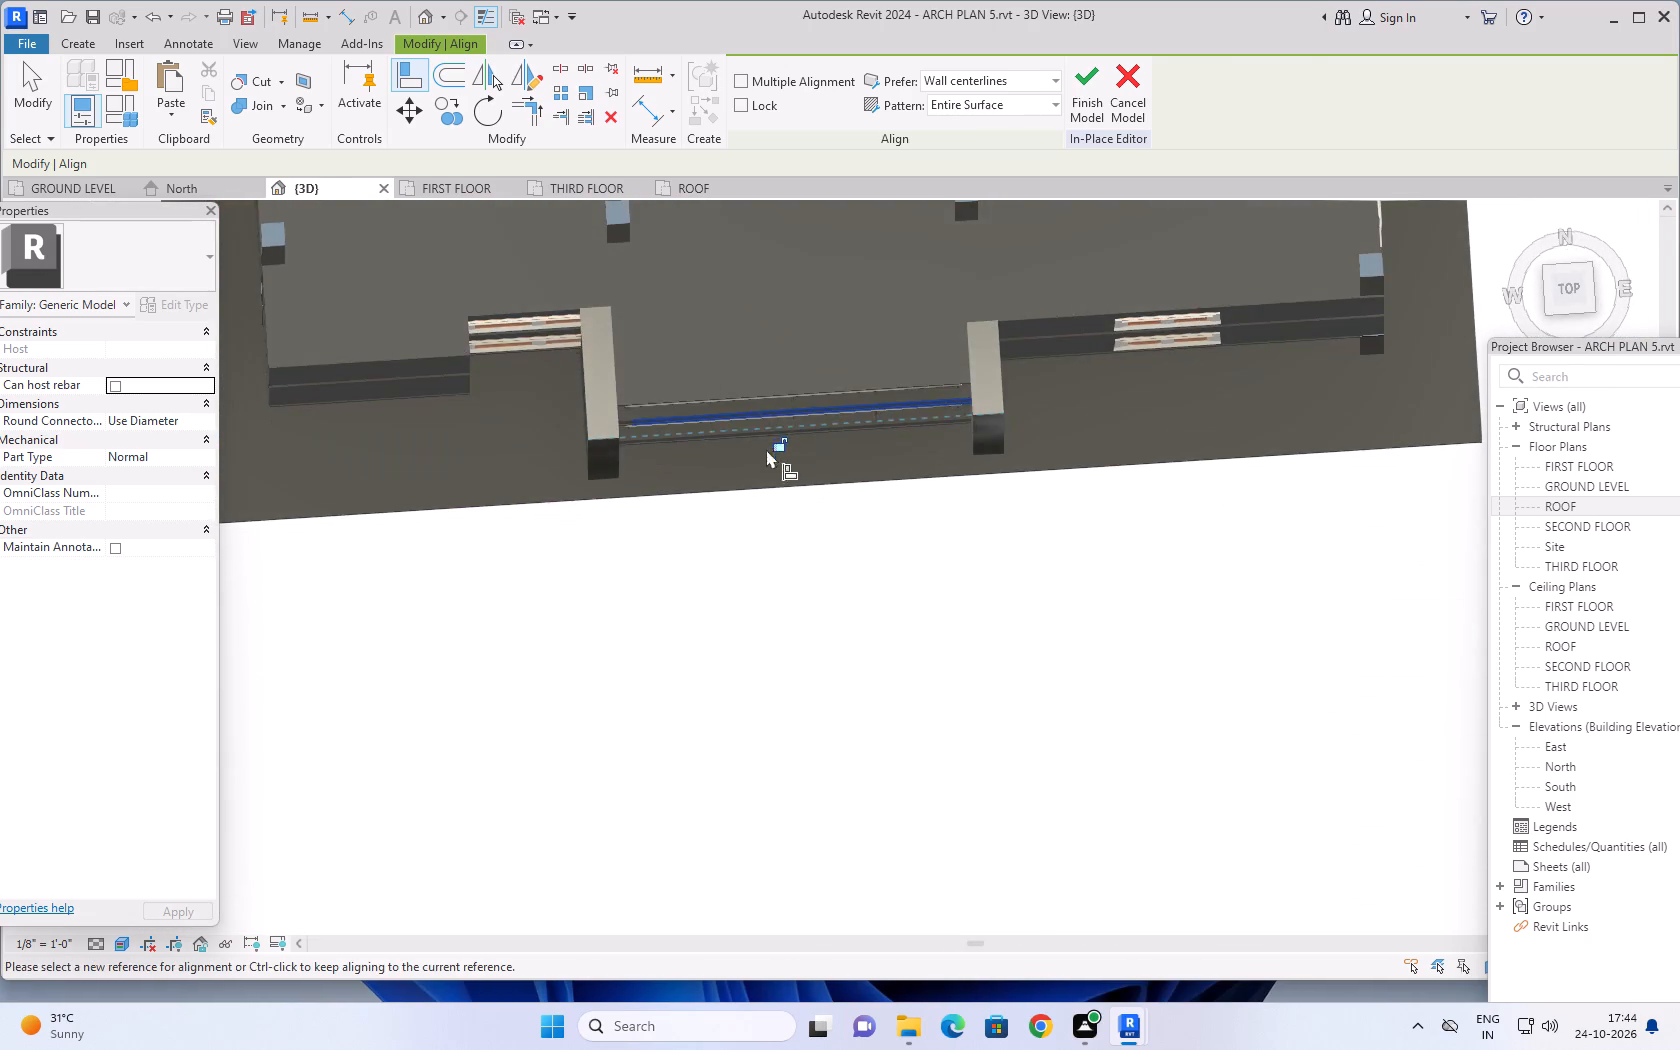
{"action": "scroll", "coordinate": [769, 380], "scroll_direction": "up", "scroll_amount": 1}
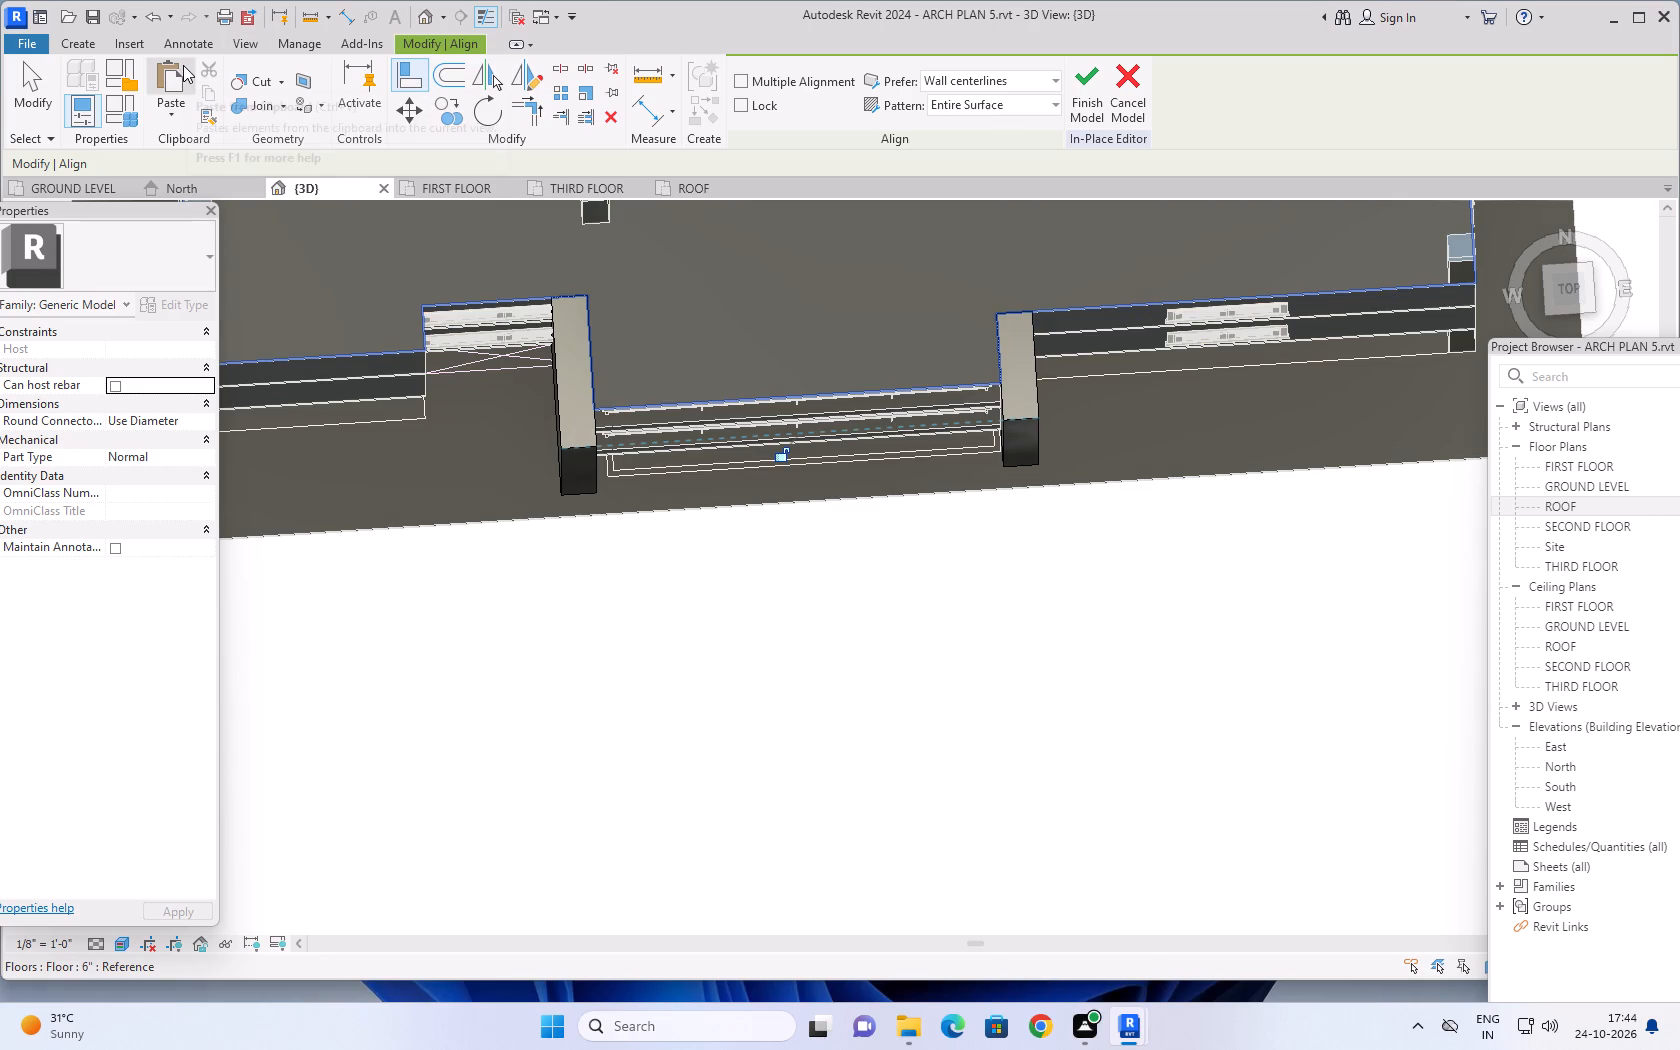
Sketch a new extrusion's rectangular profile, 13'-5" long, on the top slab's surface, spanning the outer corners of both vertical extrusions.
{"action": "left_click", "coordinate": [77, 36]}
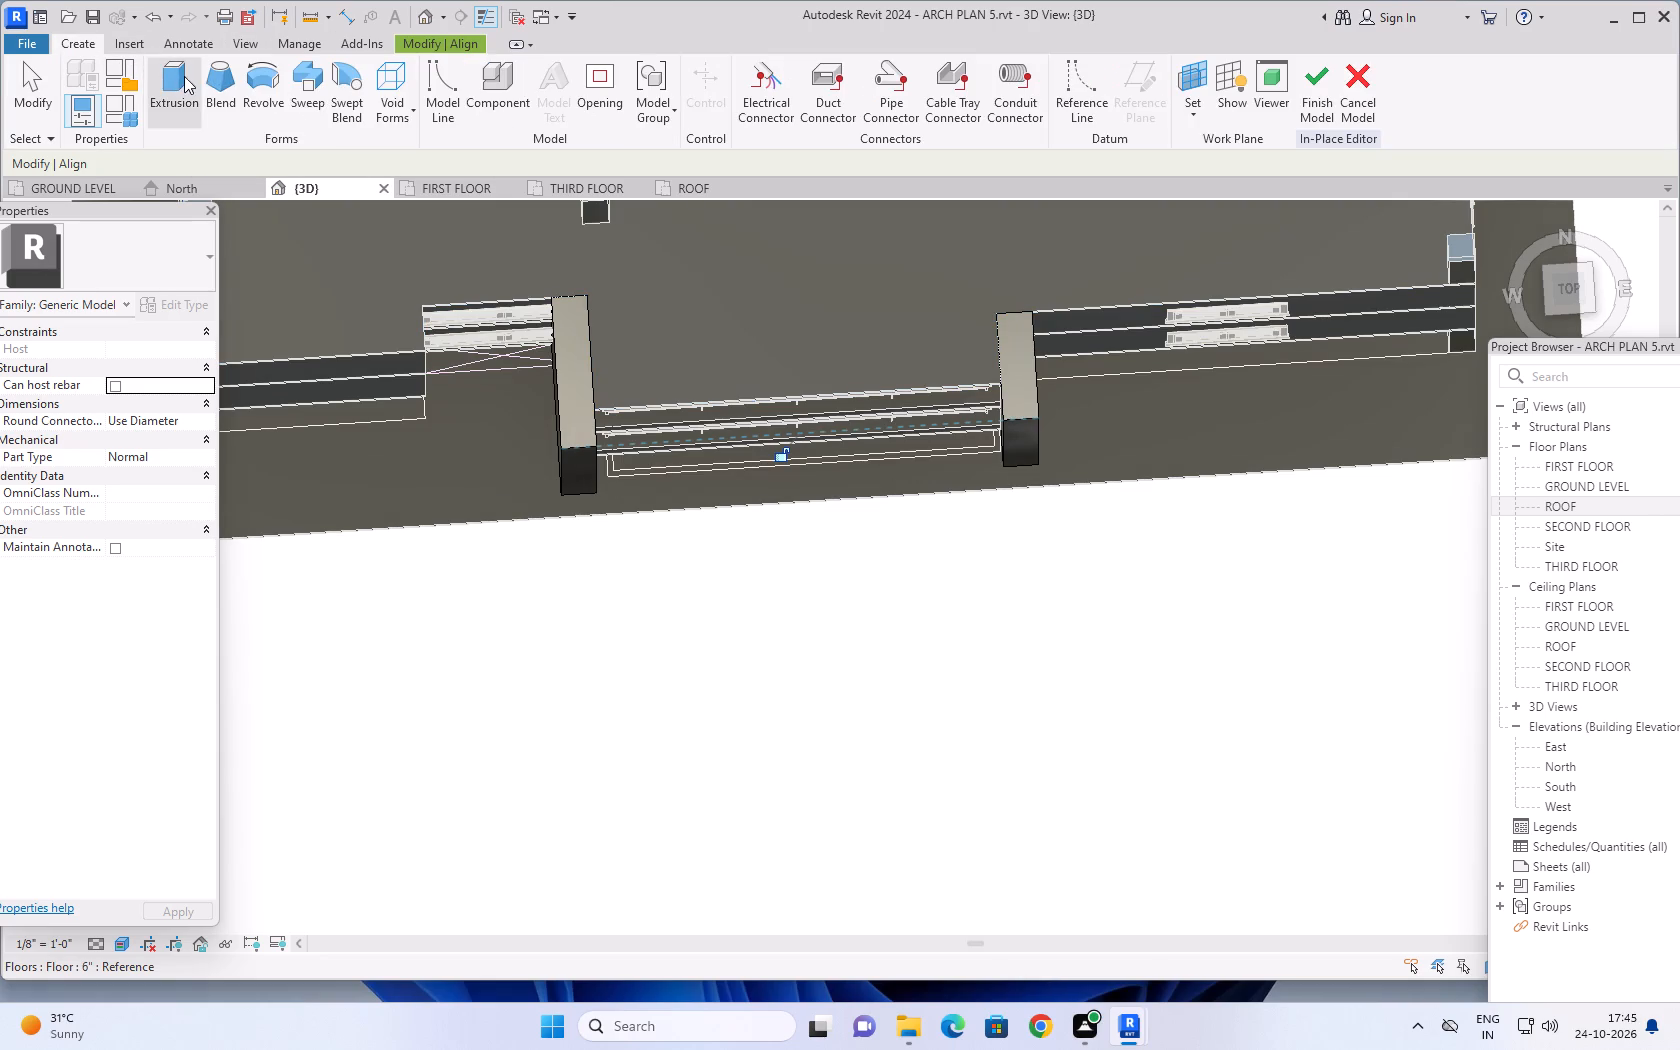
{"action": "left_click", "coordinate": [183, 73]}
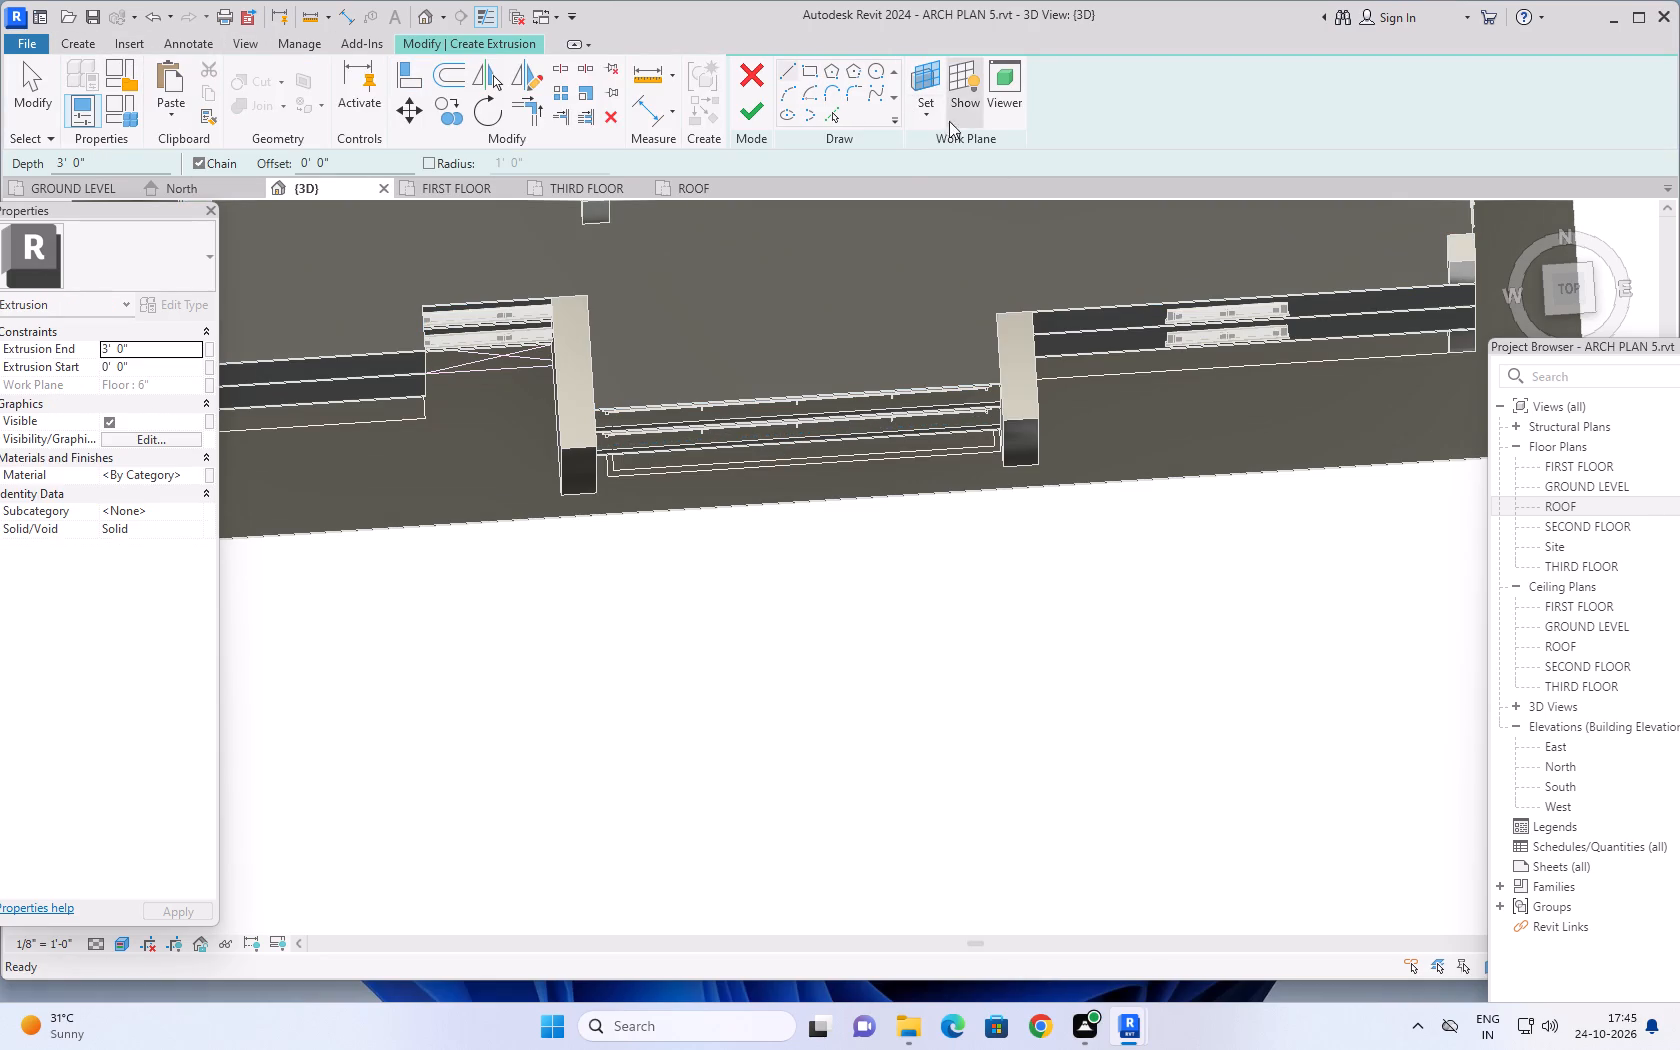
{"action": "left_click", "coordinate": [924, 118]}
{"action": "left_click", "coordinate": [954, 191]}
{"action": "left_click", "coordinate": [739, 355]}
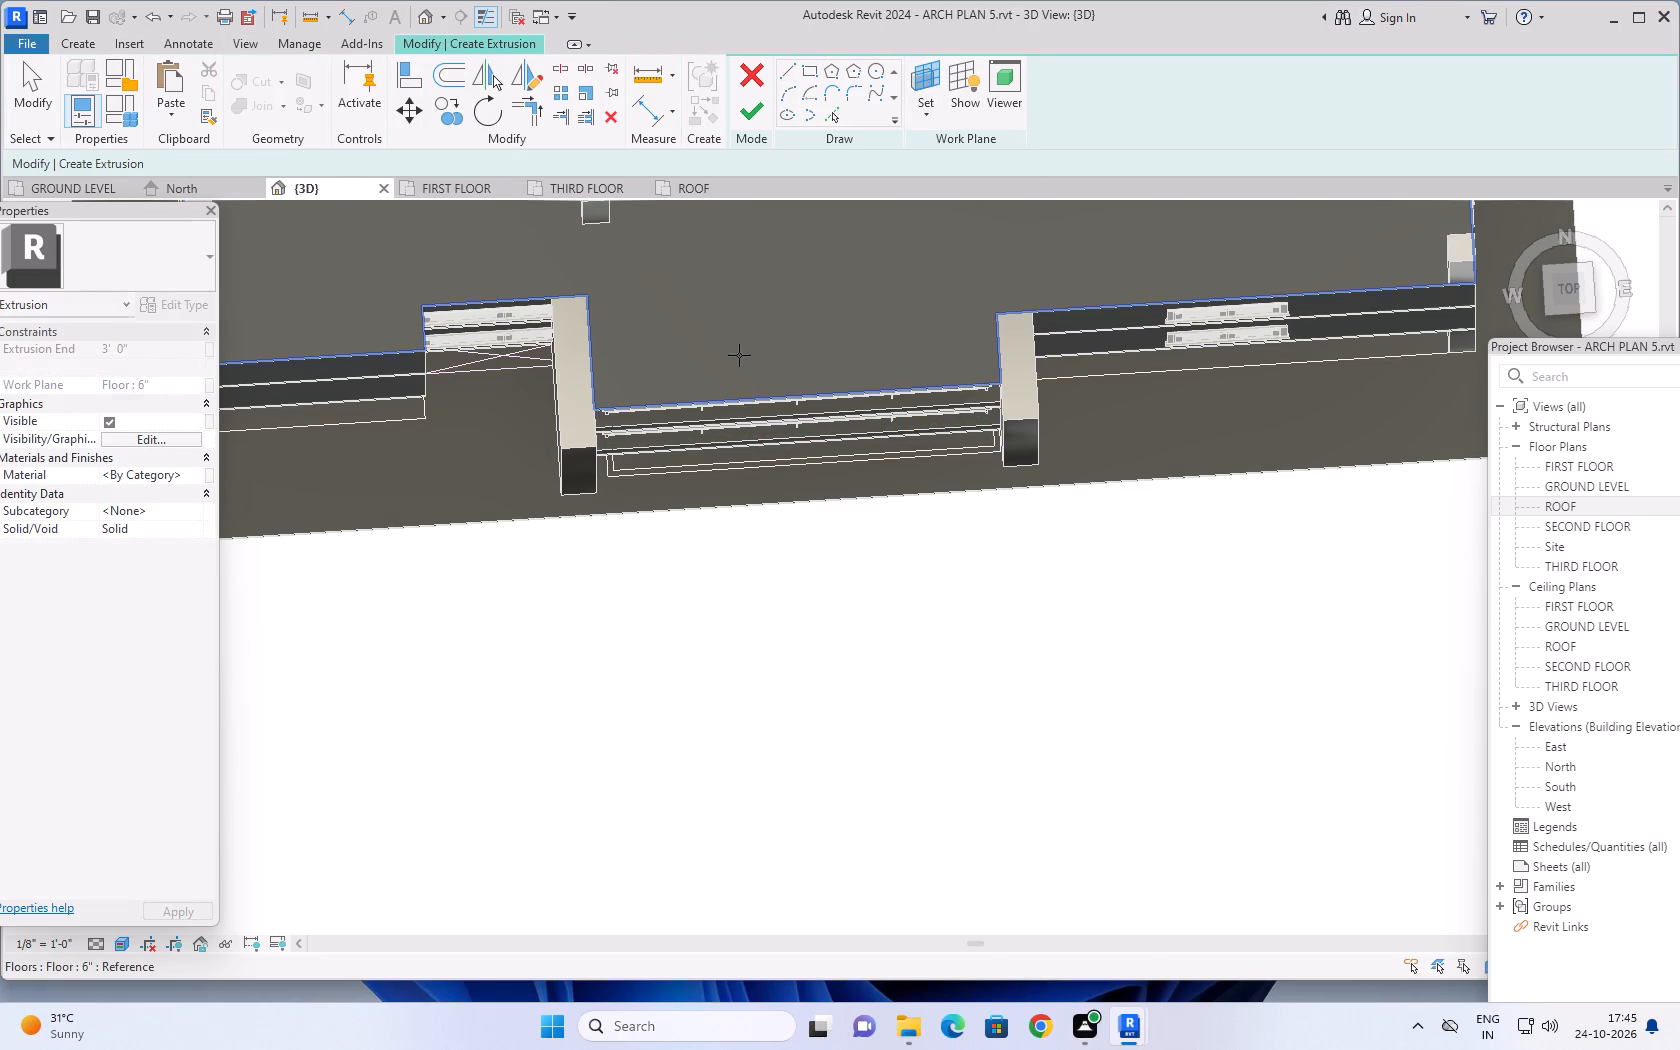
{"action": "left_click", "coordinate": [811, 69]}
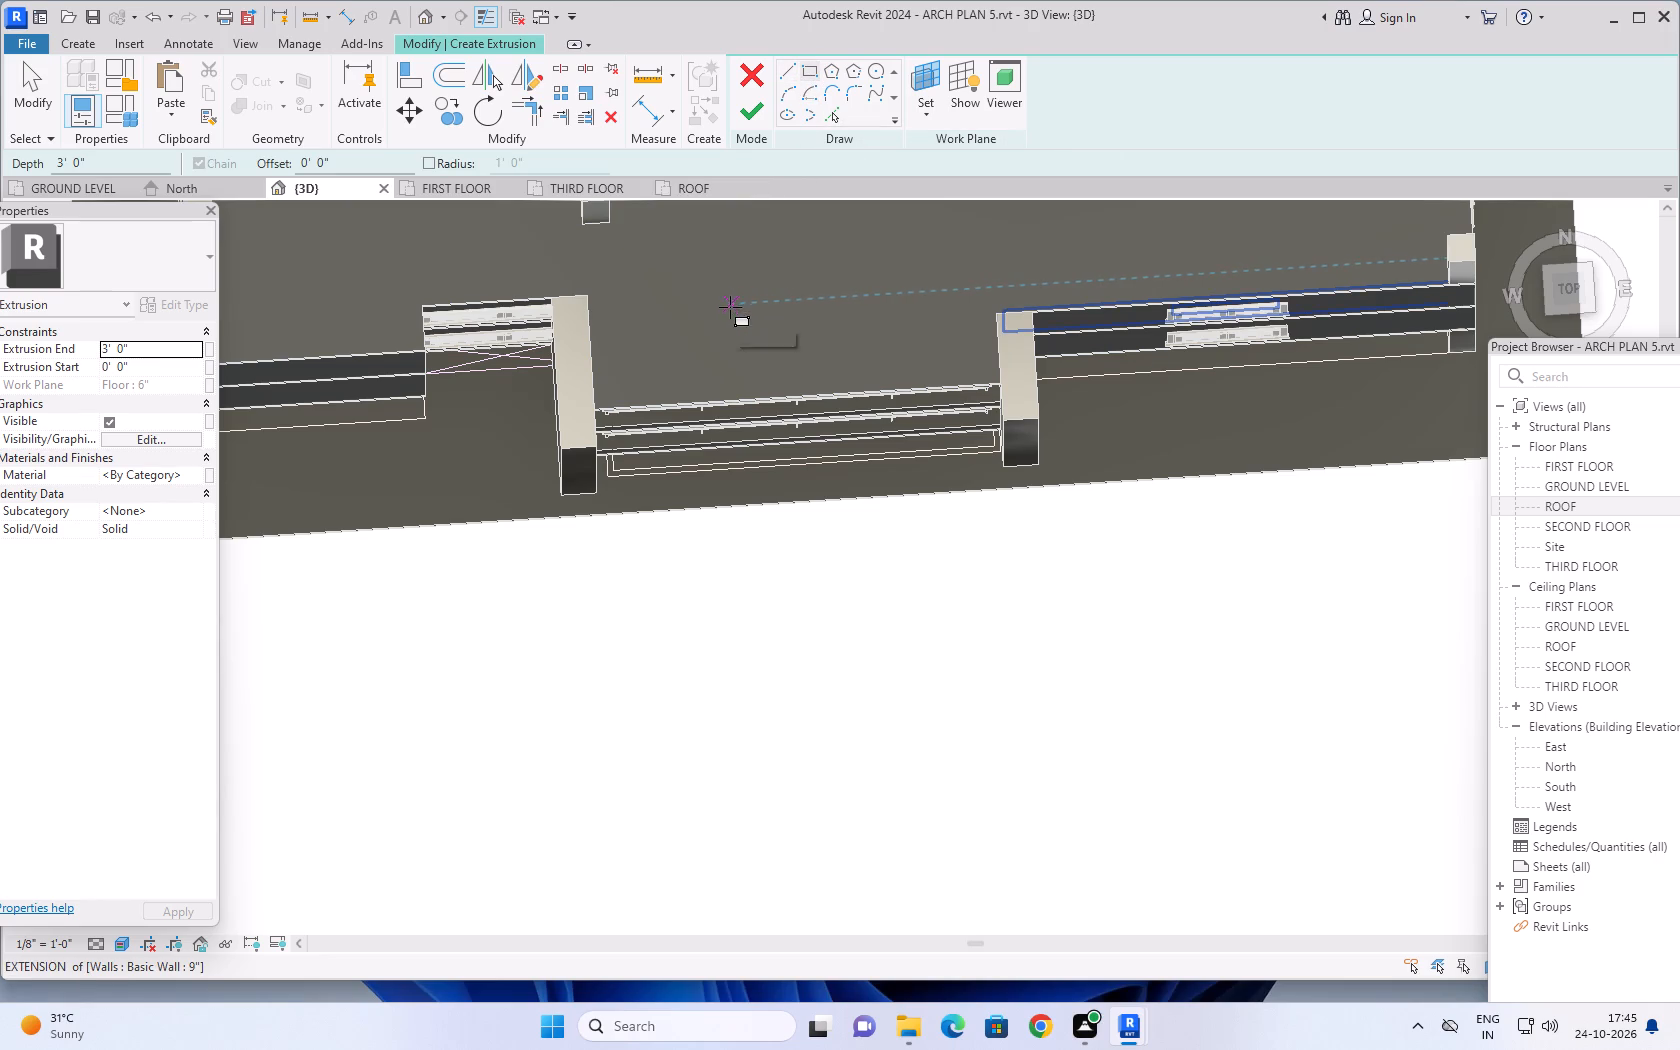
{"action": "middle_click_drag", "start_coordinate": [730, 307], "coordinate": [682, 445], "text": "shift"}
{"action": "middle_click_drag", "start_coordinate": [716, 369], "coordinate": [724, 272], "text": "shift"}
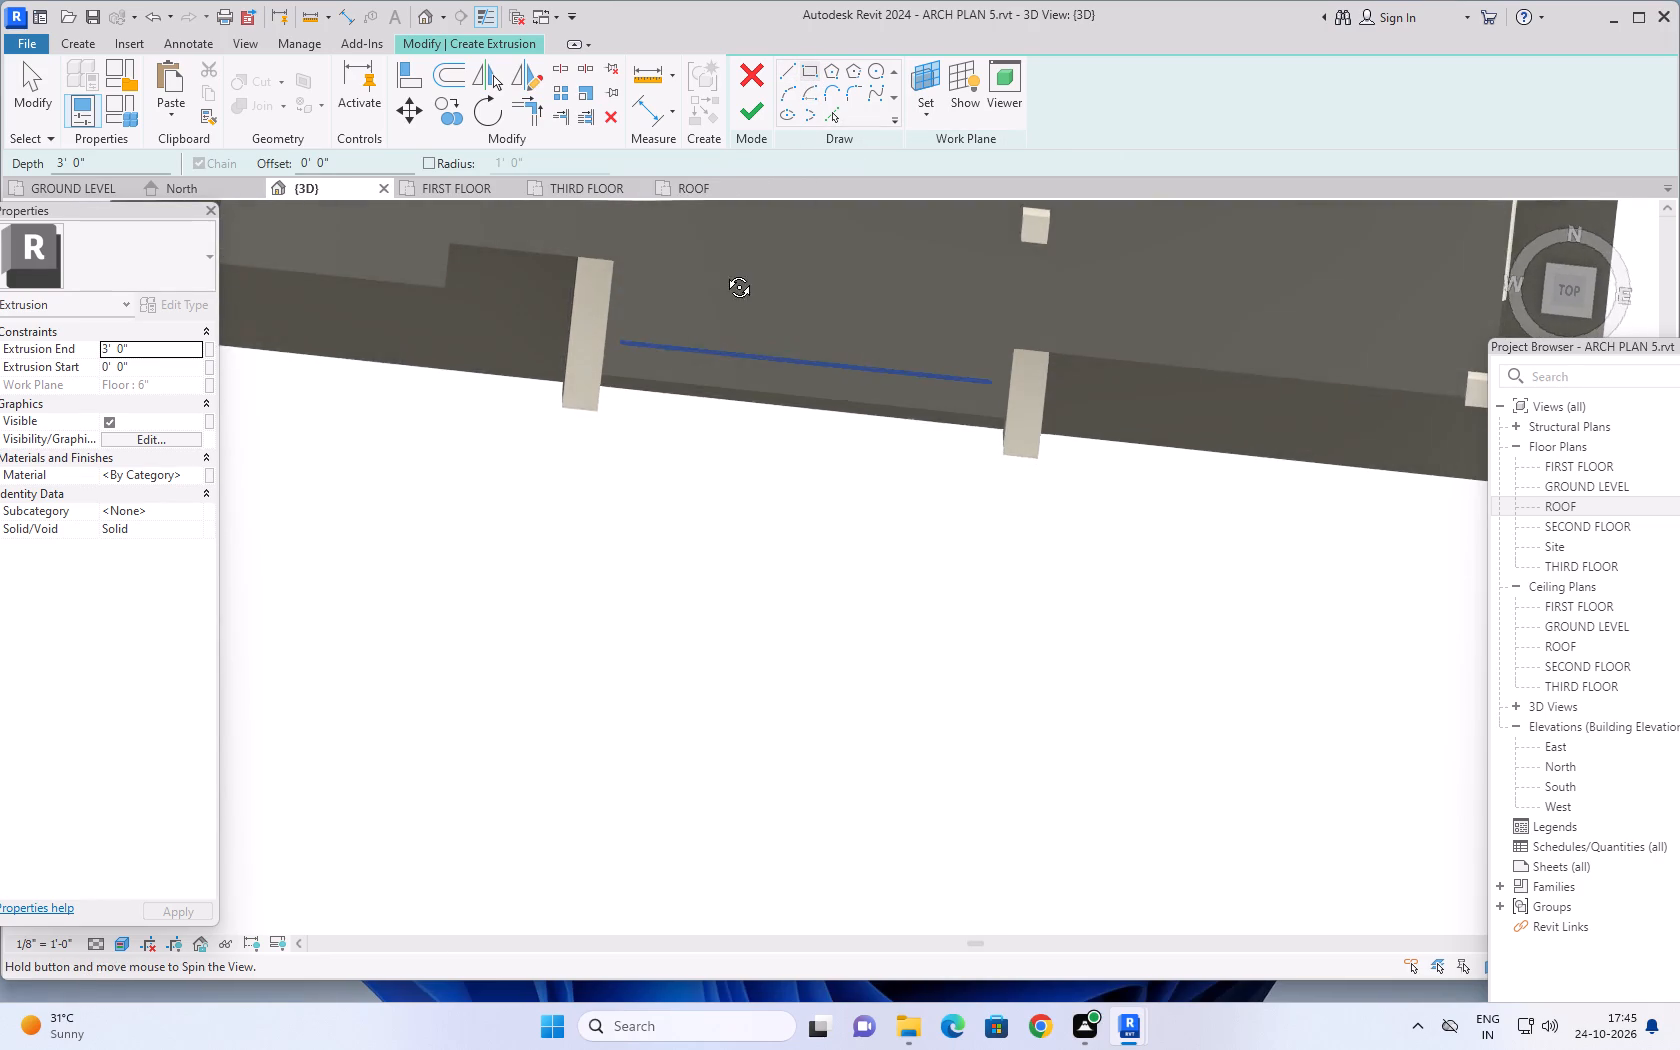
{"action": "middle_click_drag", "start_coordinate": [724, 272], "coordinate": [728, 235], "text": "shift"}
{"action": "middle_click_drag", "start_coordinate": [706, 271], "coordinate": [691, 312], "text": "shift"}
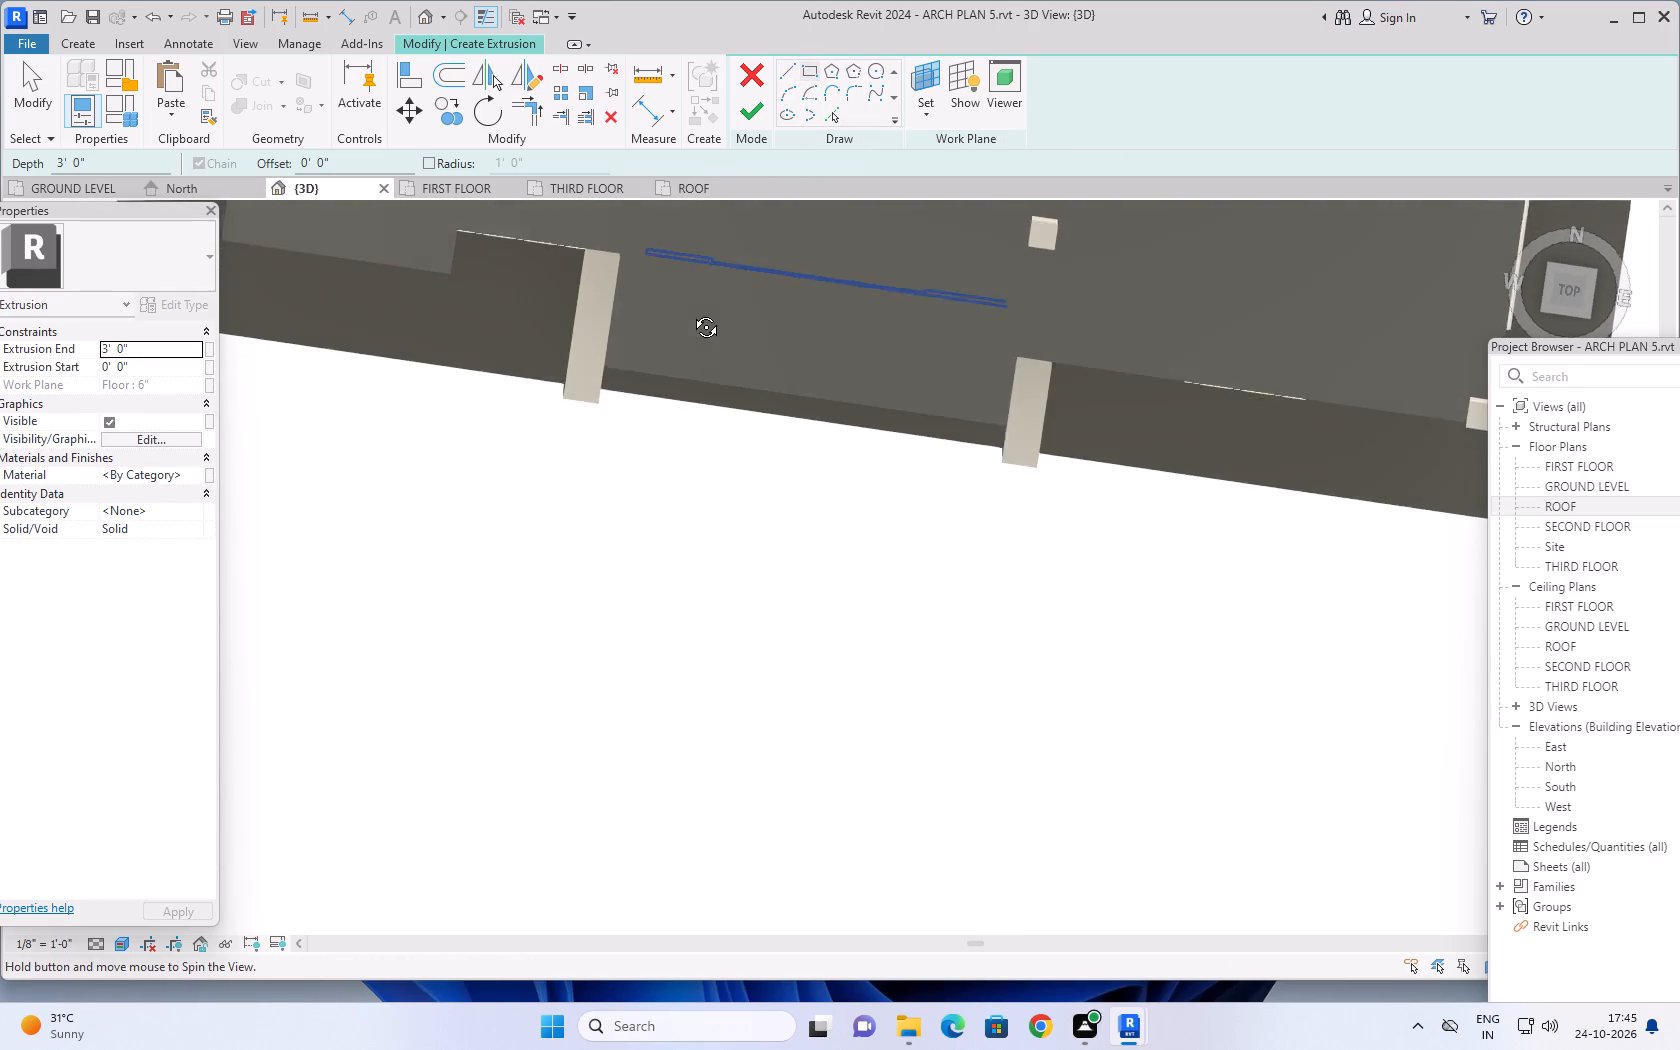
{"action": "middle_click_drag", "start_coordinate": [691, 312], "coordinate": [690, 317], "text": "shift"}
{"action": "scroll", "coordinate": [595, 260], "scroll_direction": "up", "scroll_amount": 3}
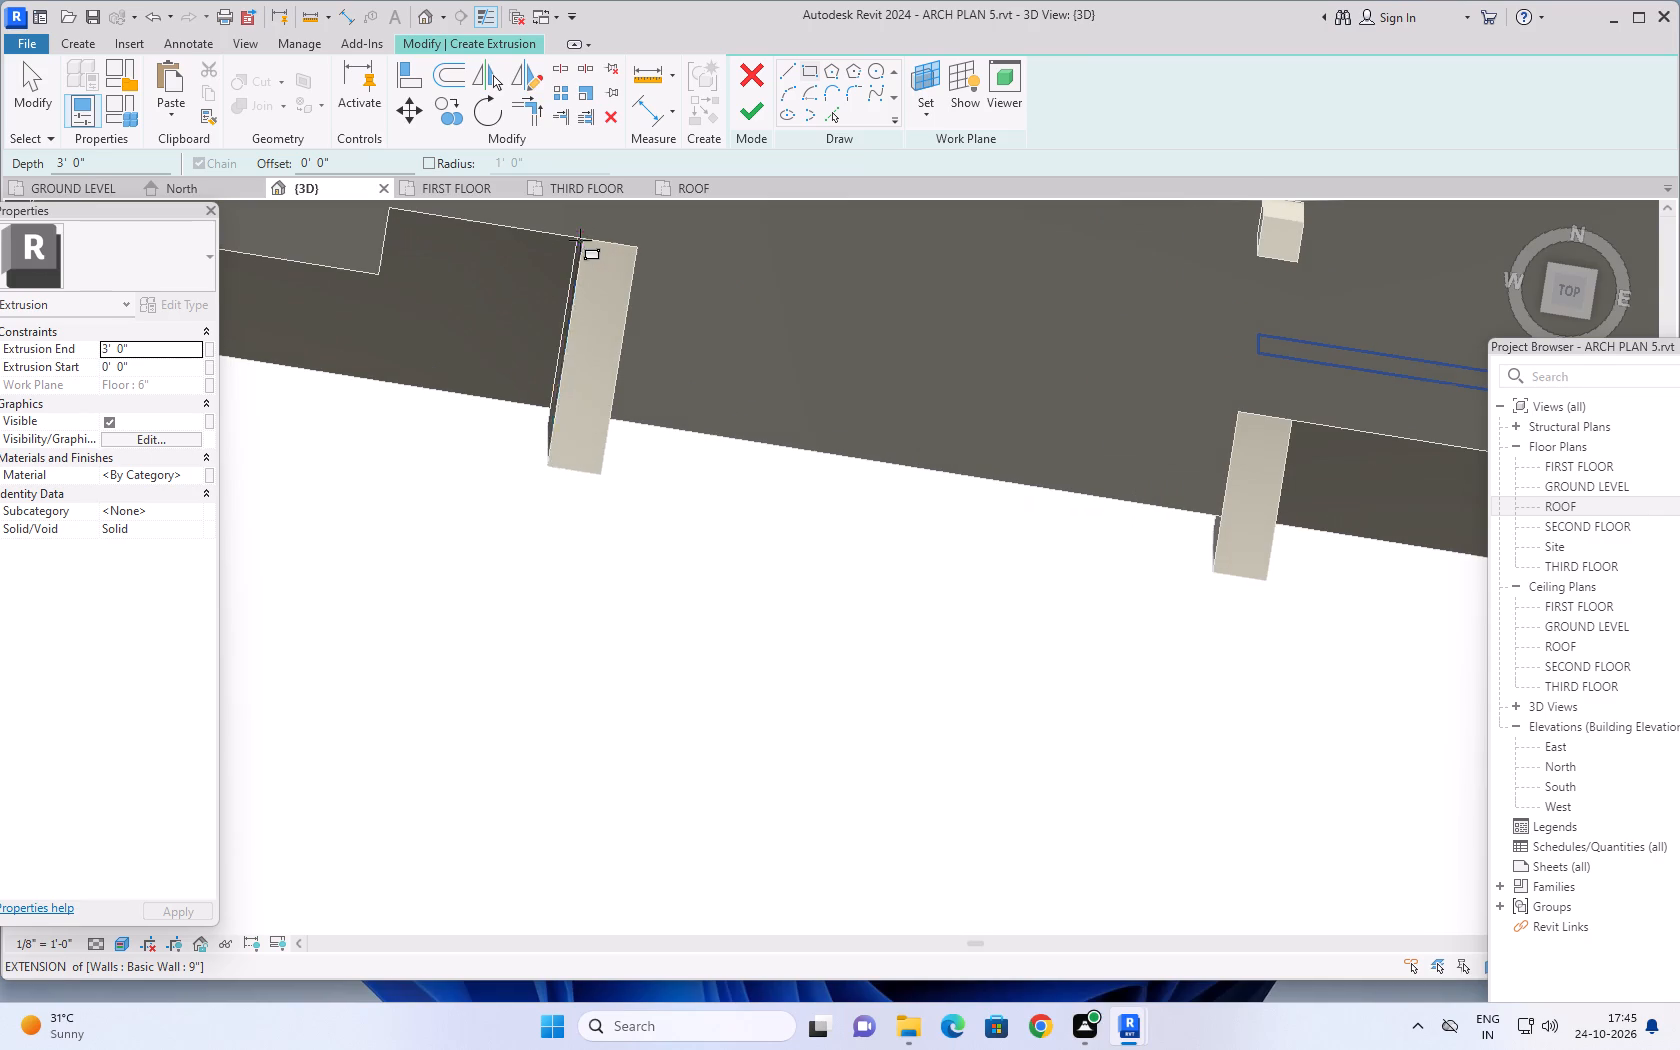
{"action": "left_click", "coordinate": [583, 240]}
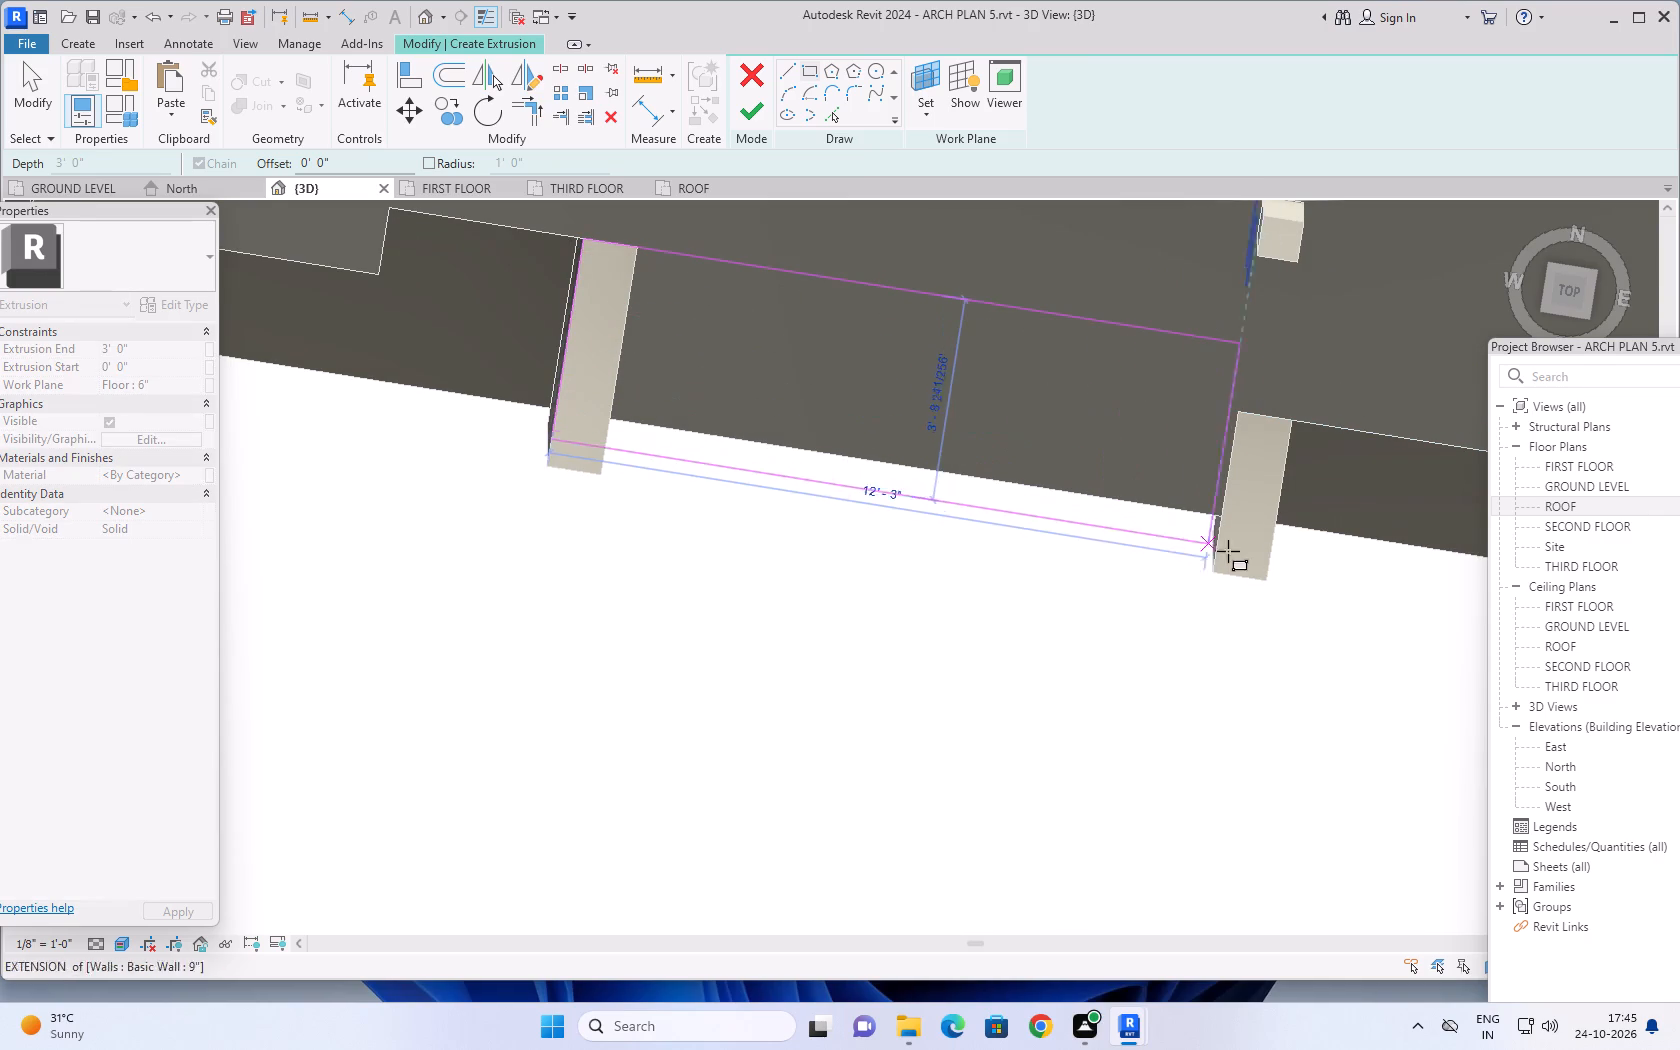
{"action": "left_click", "coordinate": [1270, 581]}
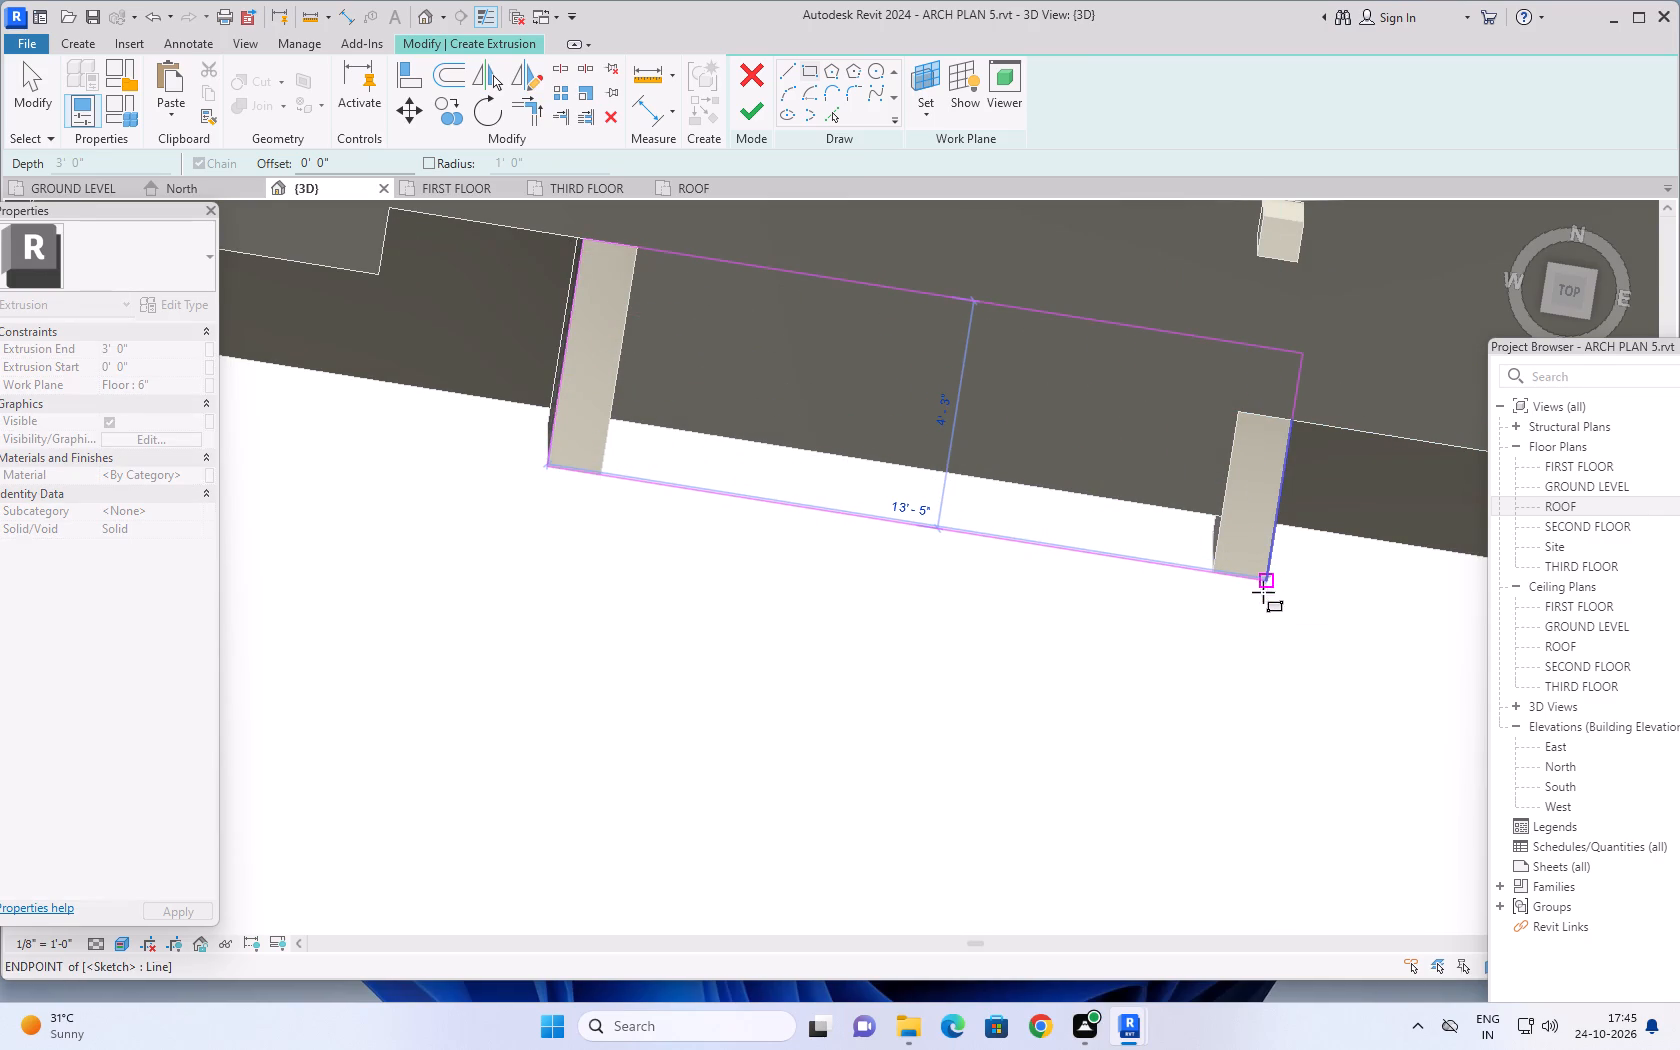
Set the extrusion end to 1' and finish the horizontal extrusion across the tops of the two vertical extrusions.
{"action": "middle_click_drag", "start_coordinate": [1022, 693], "coordinate": [1025, 679], "text": "shift"}
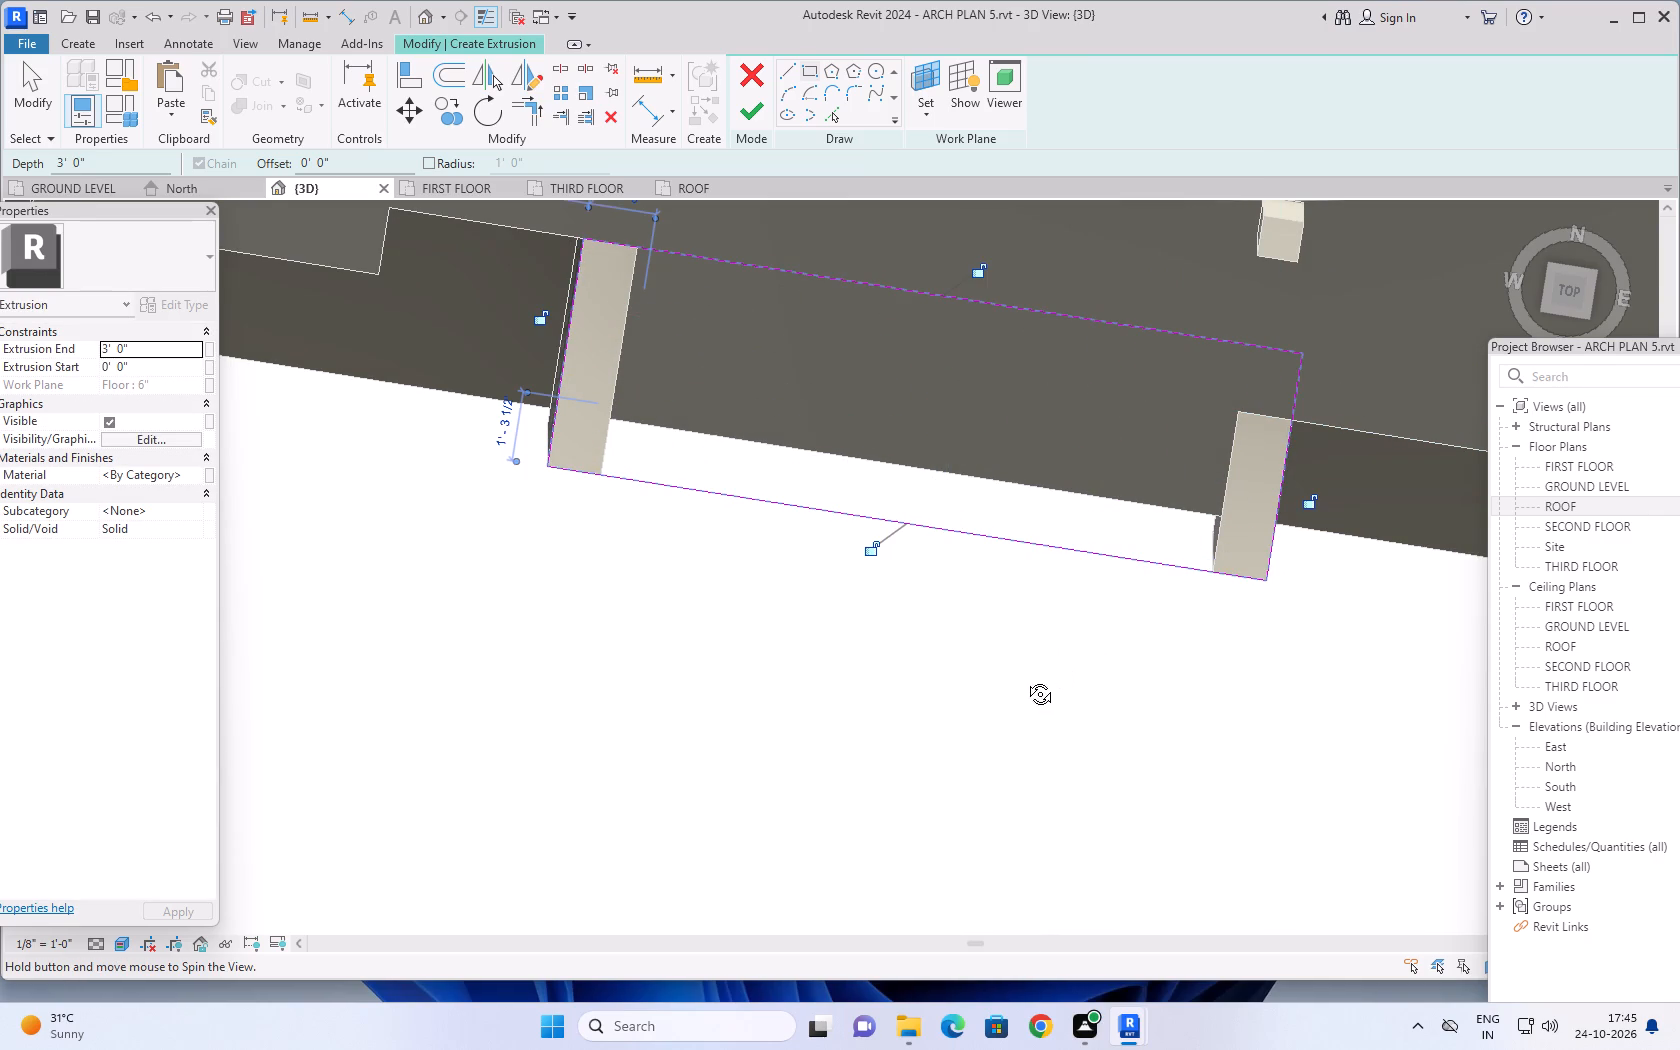
{"action": "middle_click_drag", "start_coordinate": [1025, 679], "coordinate": [1085, 241], "text": "shift"}
{"action": "middle_click_drag", "start_coordinate": [1085, 485], "coordinate": [1081, 297], "text": "shift"}
{"action": "scroll", "coordinate": [1081, 482], "scroll_direction": "up", "scroll_amount": 1, "text": "shift"}
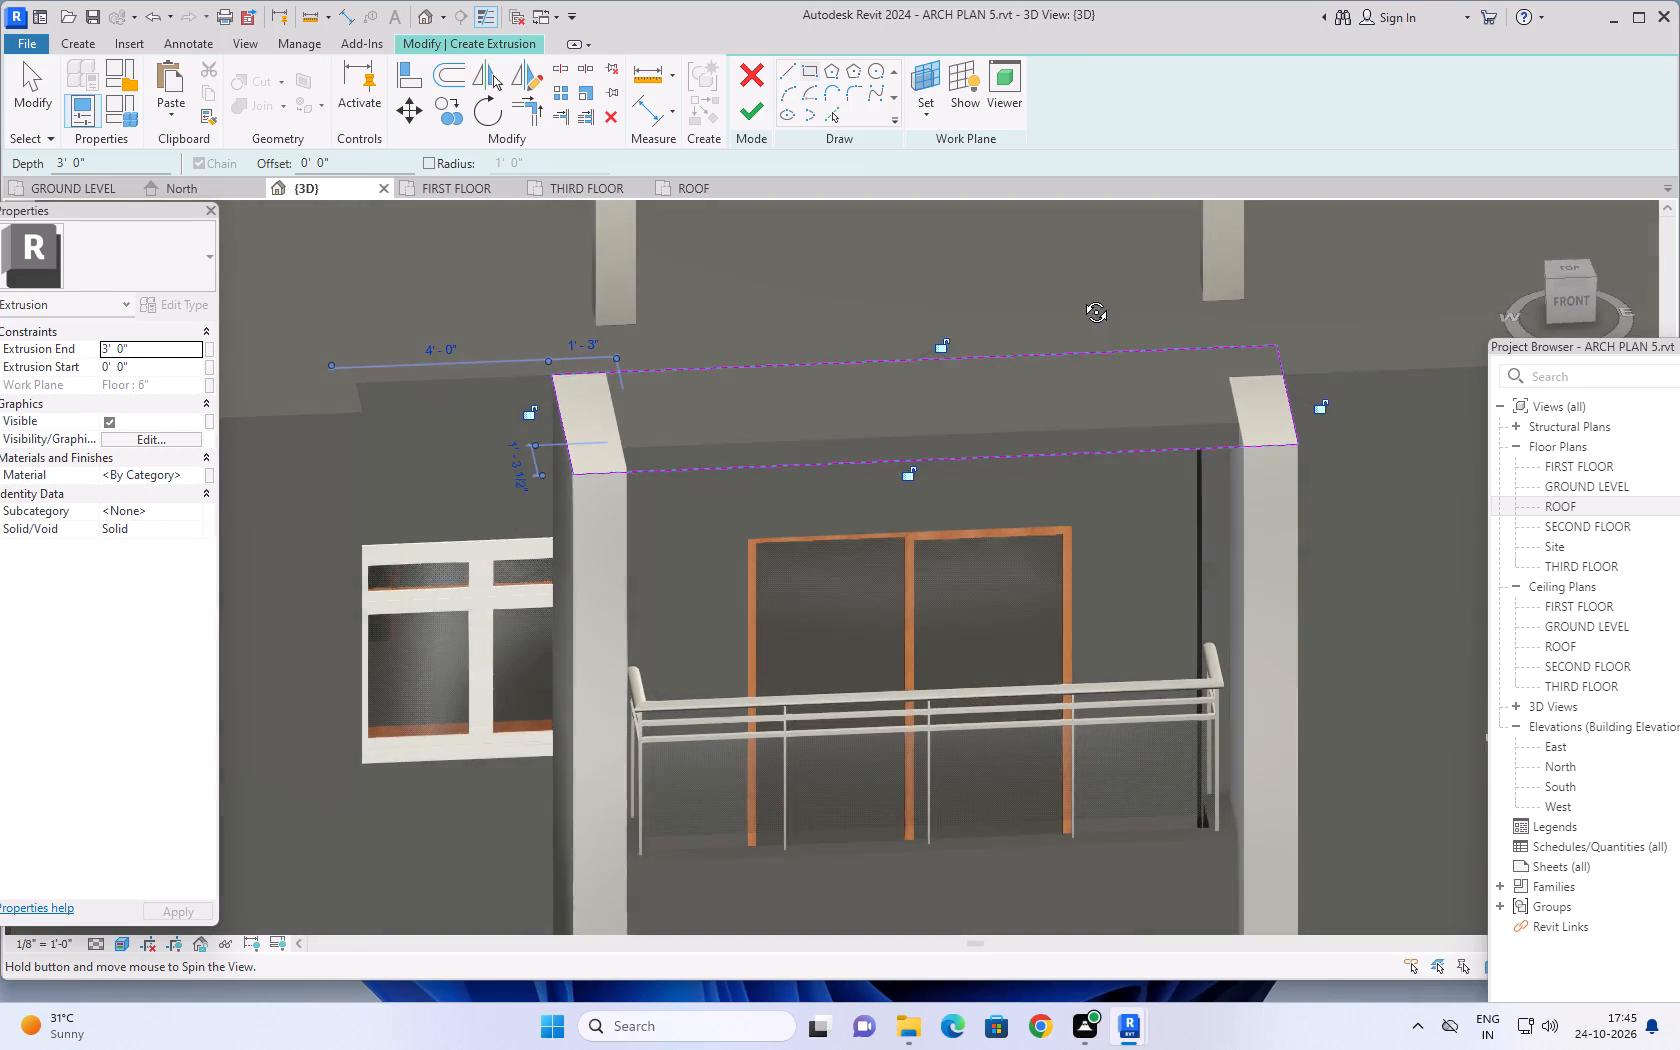
{"action": "middle_click_drag", "start_coordinate": [1081, 297], "coordinate": [1081, 254], "text": "shift"}
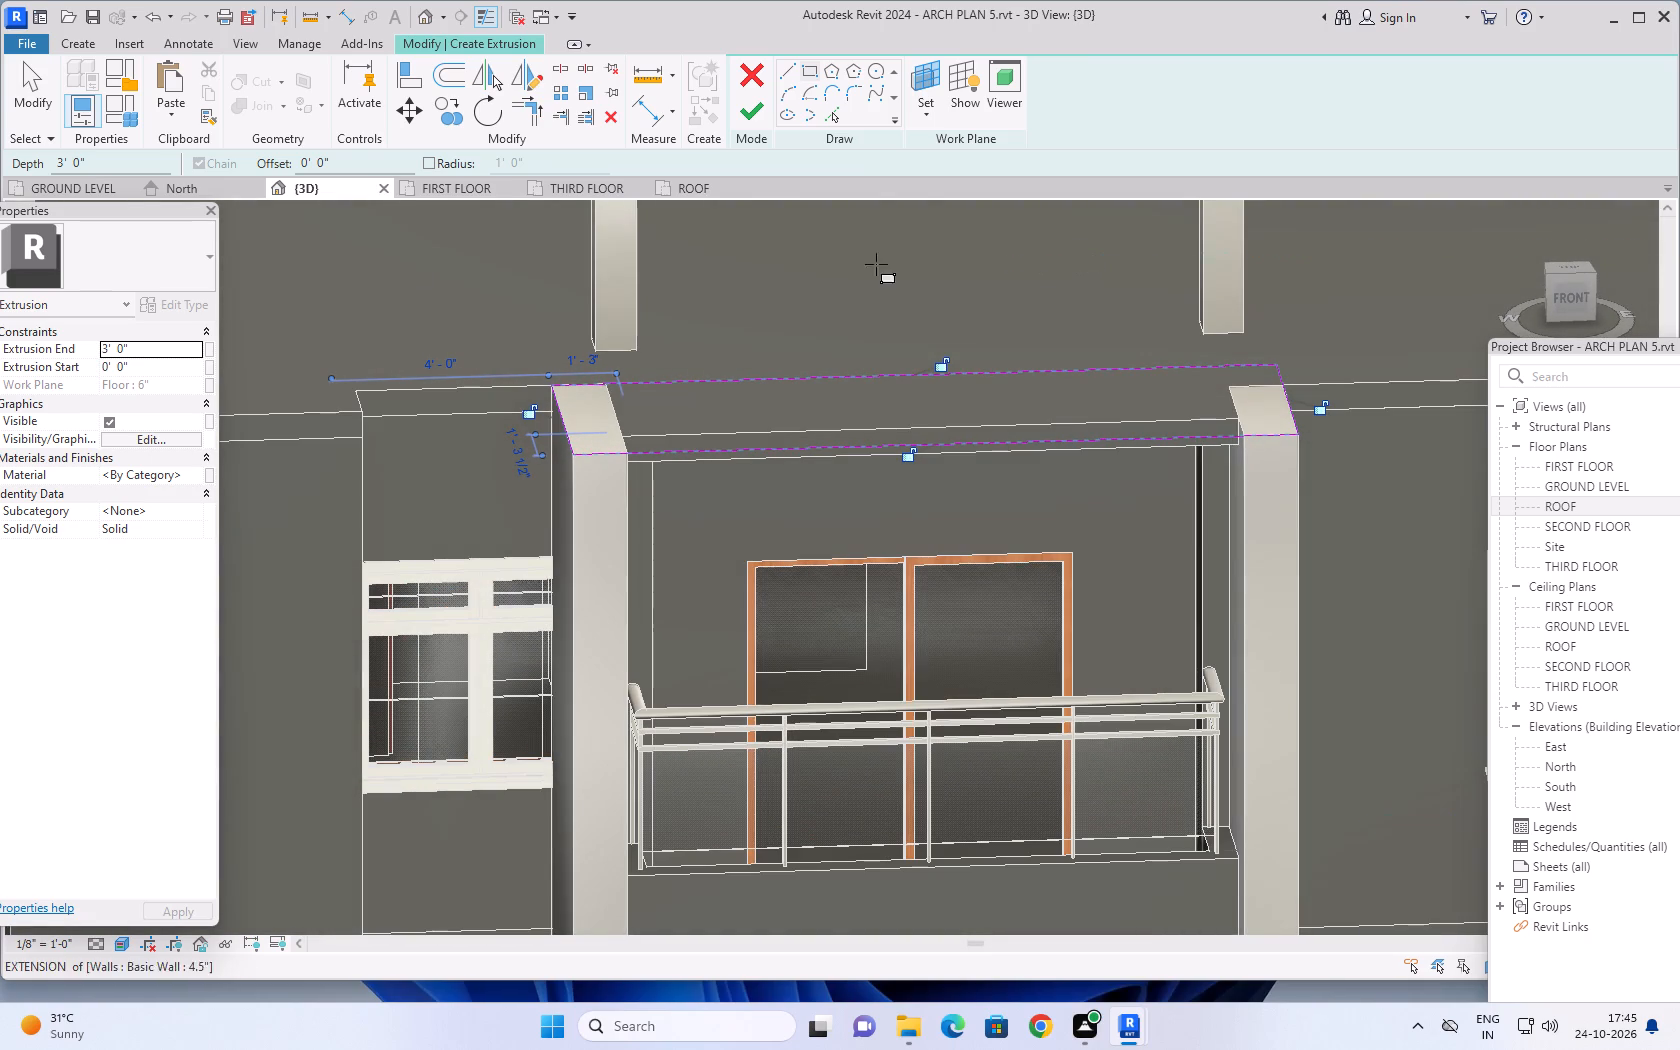
{"action": "left_click", "coordinate": [166, 347]}
{"action": "type", "text": "1'"}
{"action": "key", "text": "Return"}
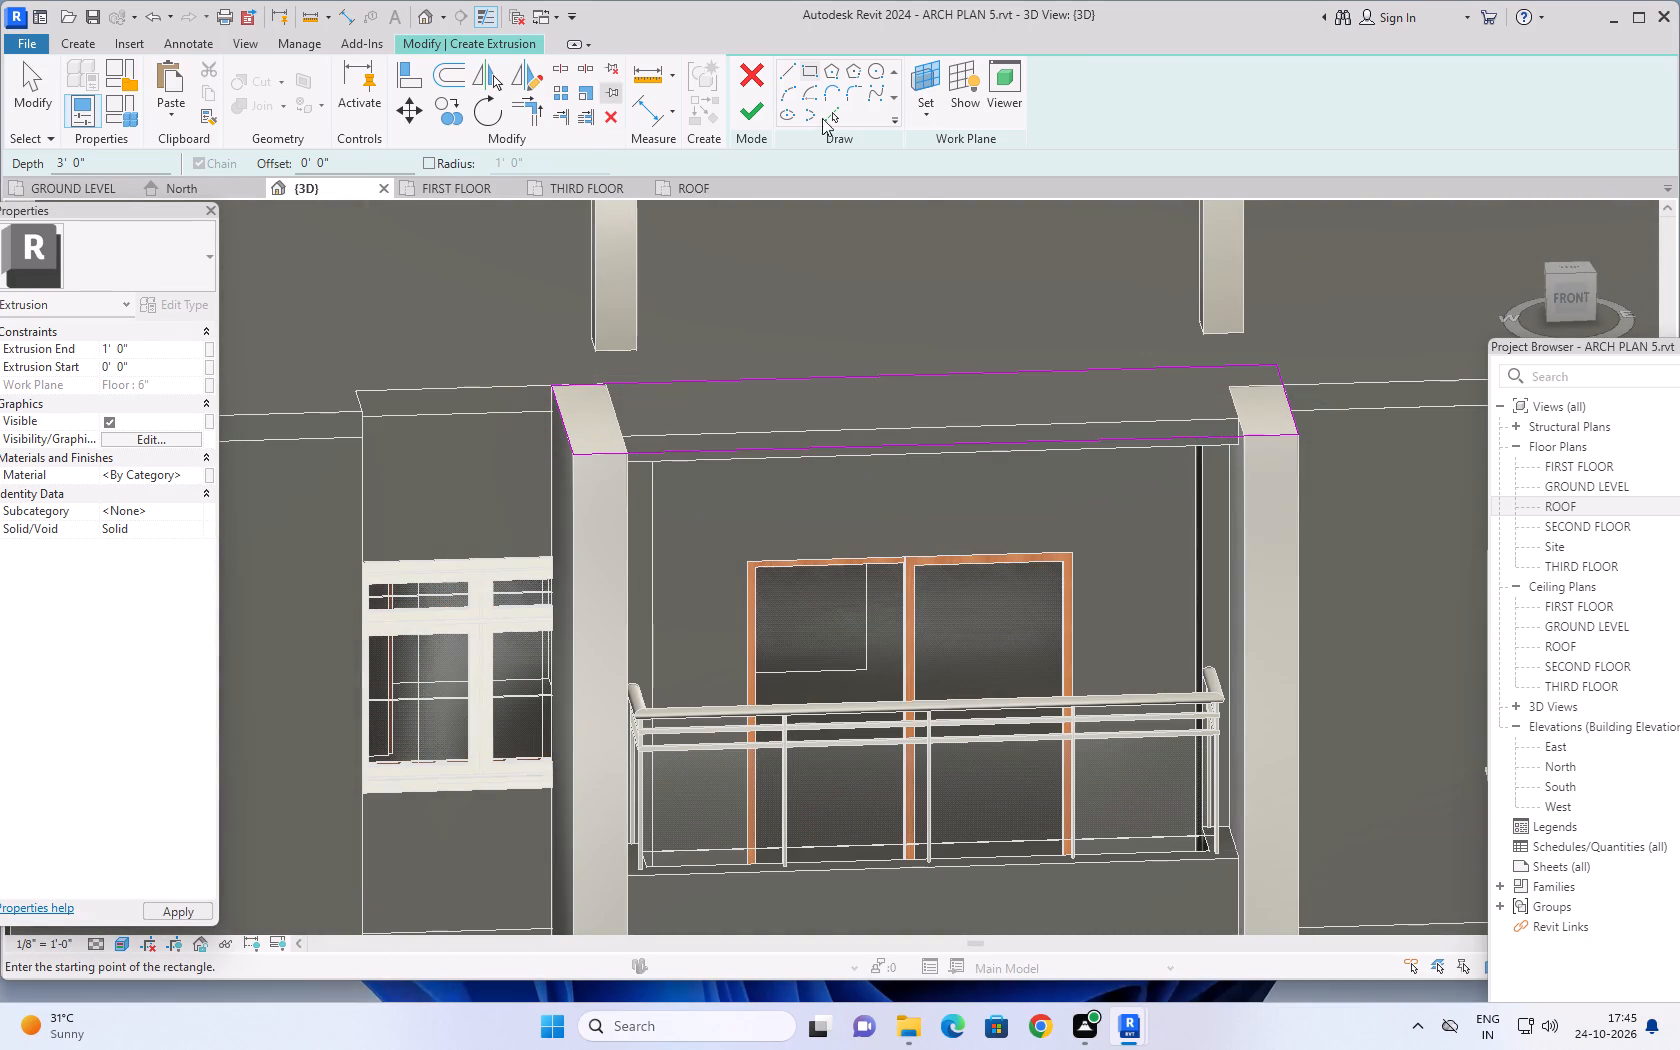
{"action": "left_click", "coordinate": [760, 107]}
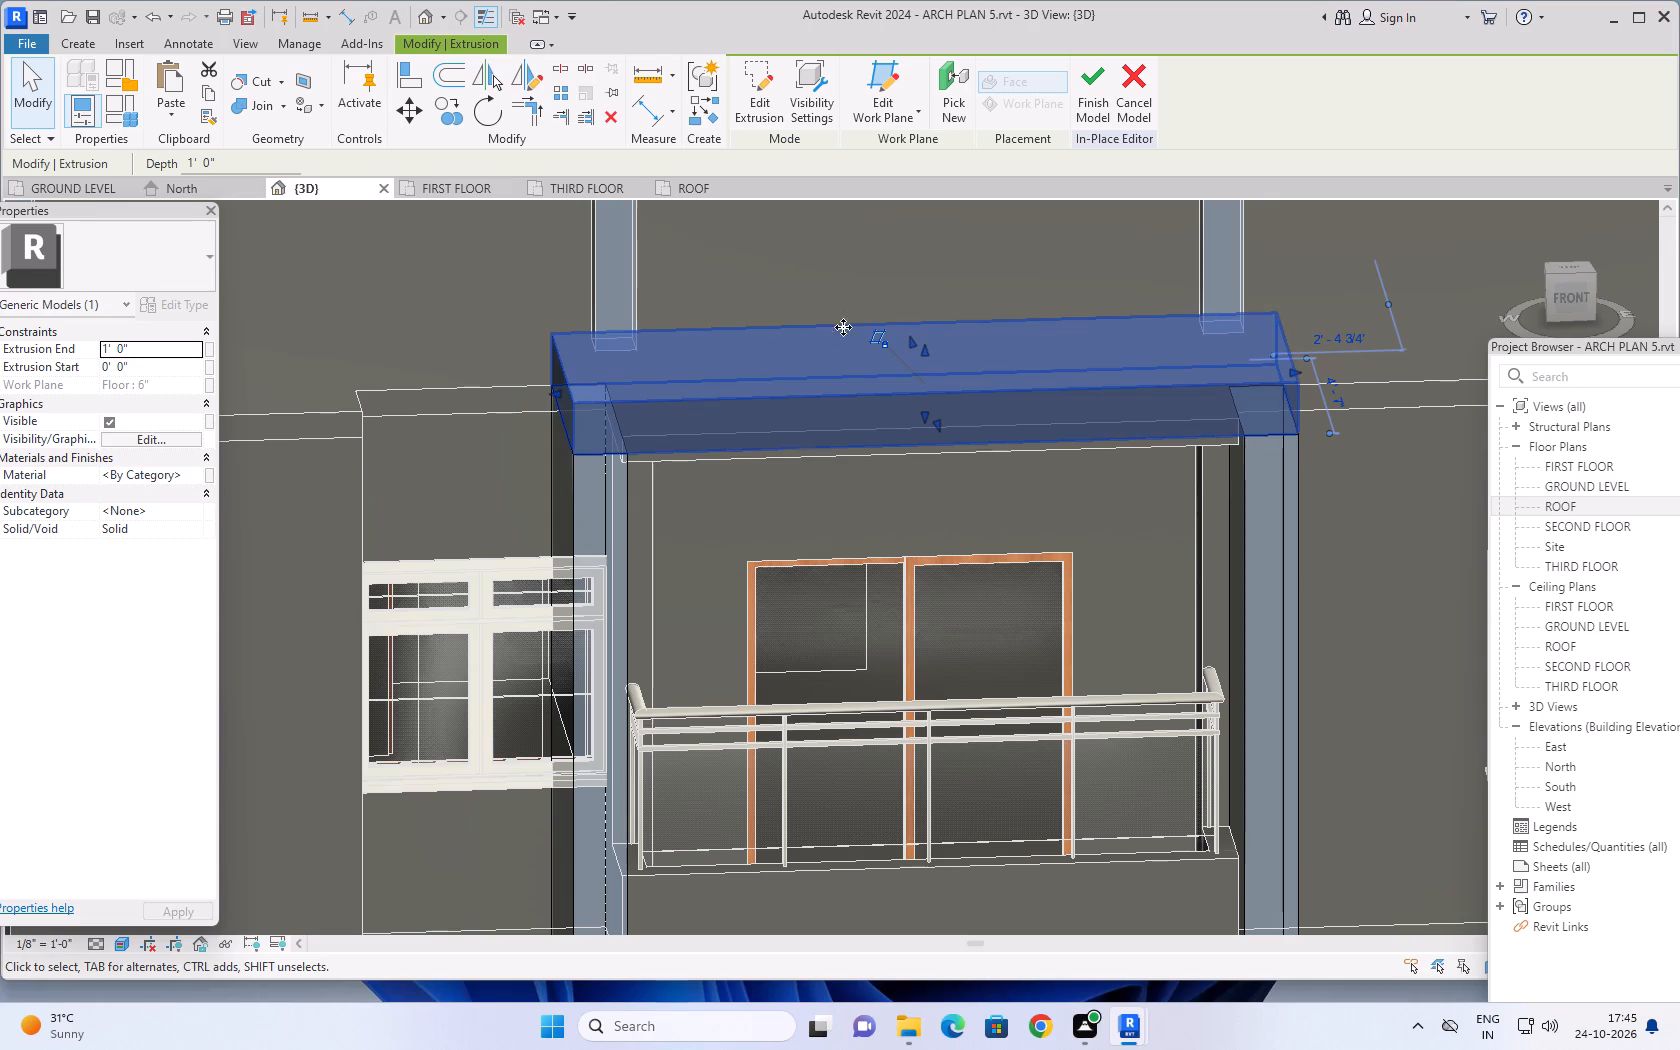
Examine the new horizontal extrusion and the vertical extrusions down to their lower ends from the building's front and left side.
{"action": "scroll", "coordinate": [1393, 579], "scroll_direction": "down", "scroll_amount": 2}
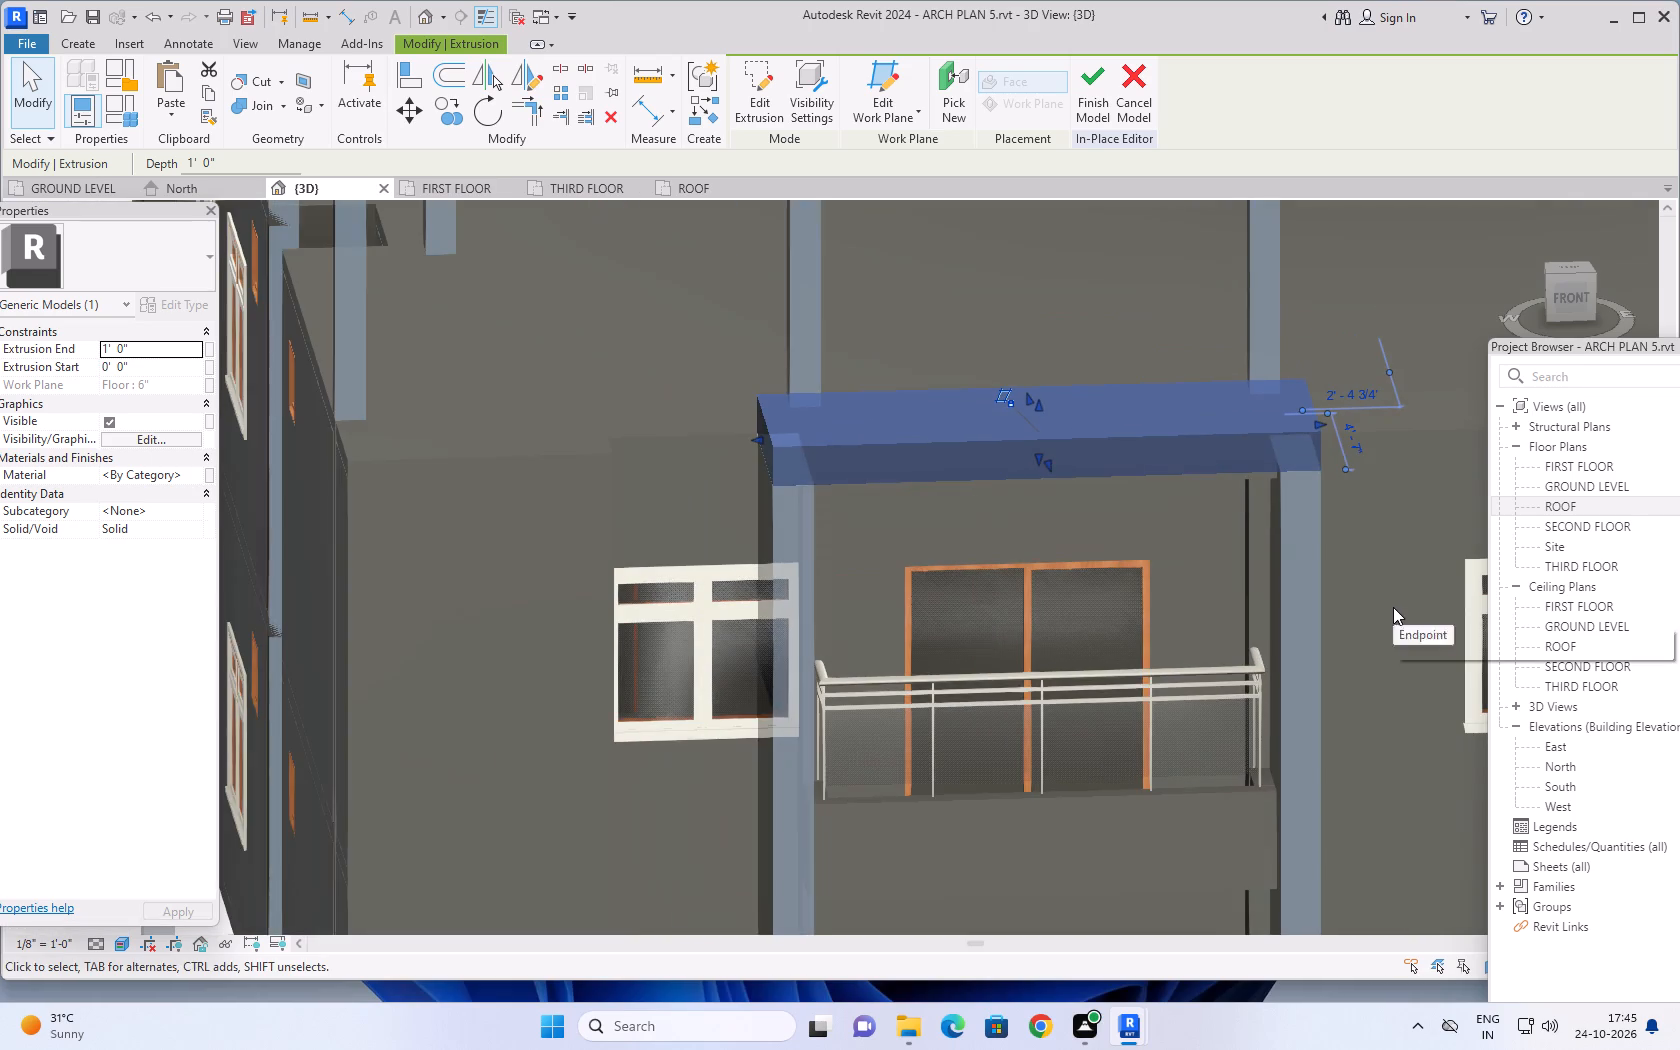
{"action": "middle_click_drag", "start_coordinate": [1386, 605], "coordinate": [1279, 441]}
{"action": "middle_click_drag", "start_coordinate": [1307, 617], "coordinate": [1297, 517], "text": "shift"}
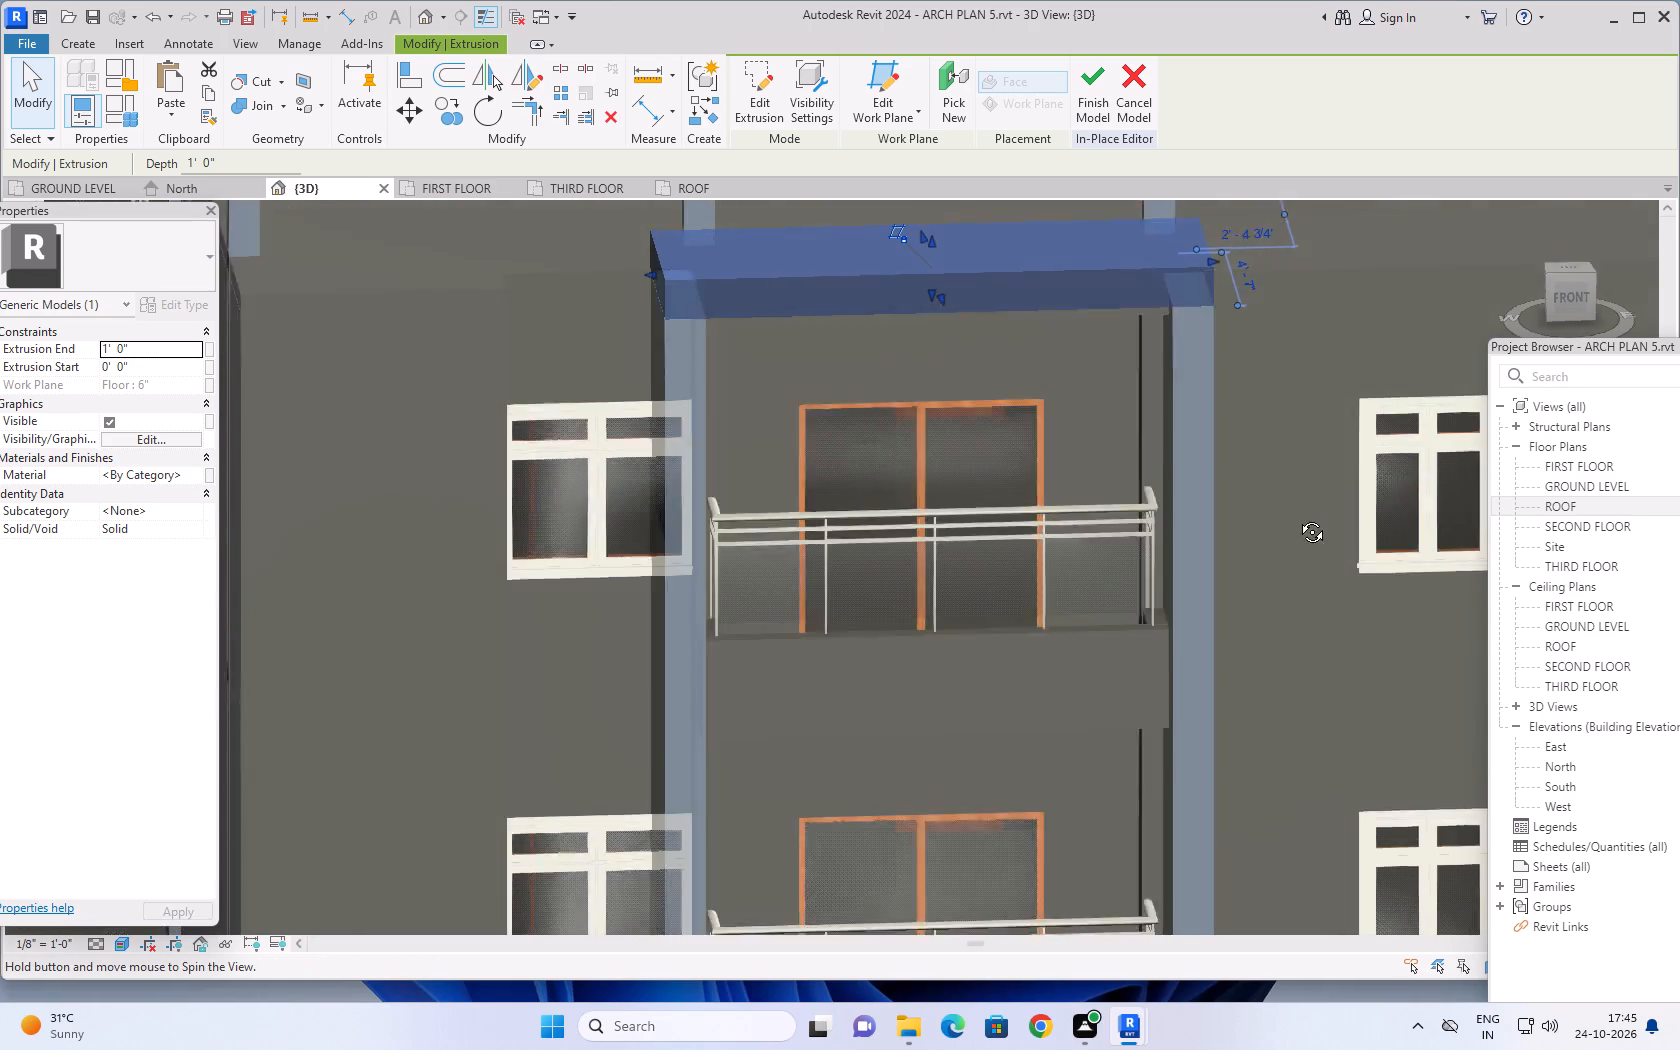
{"action": "middle_click_drag", "start_coordinate": [1297, 517], "coordinate": [1284, 443], "text": "shift"}
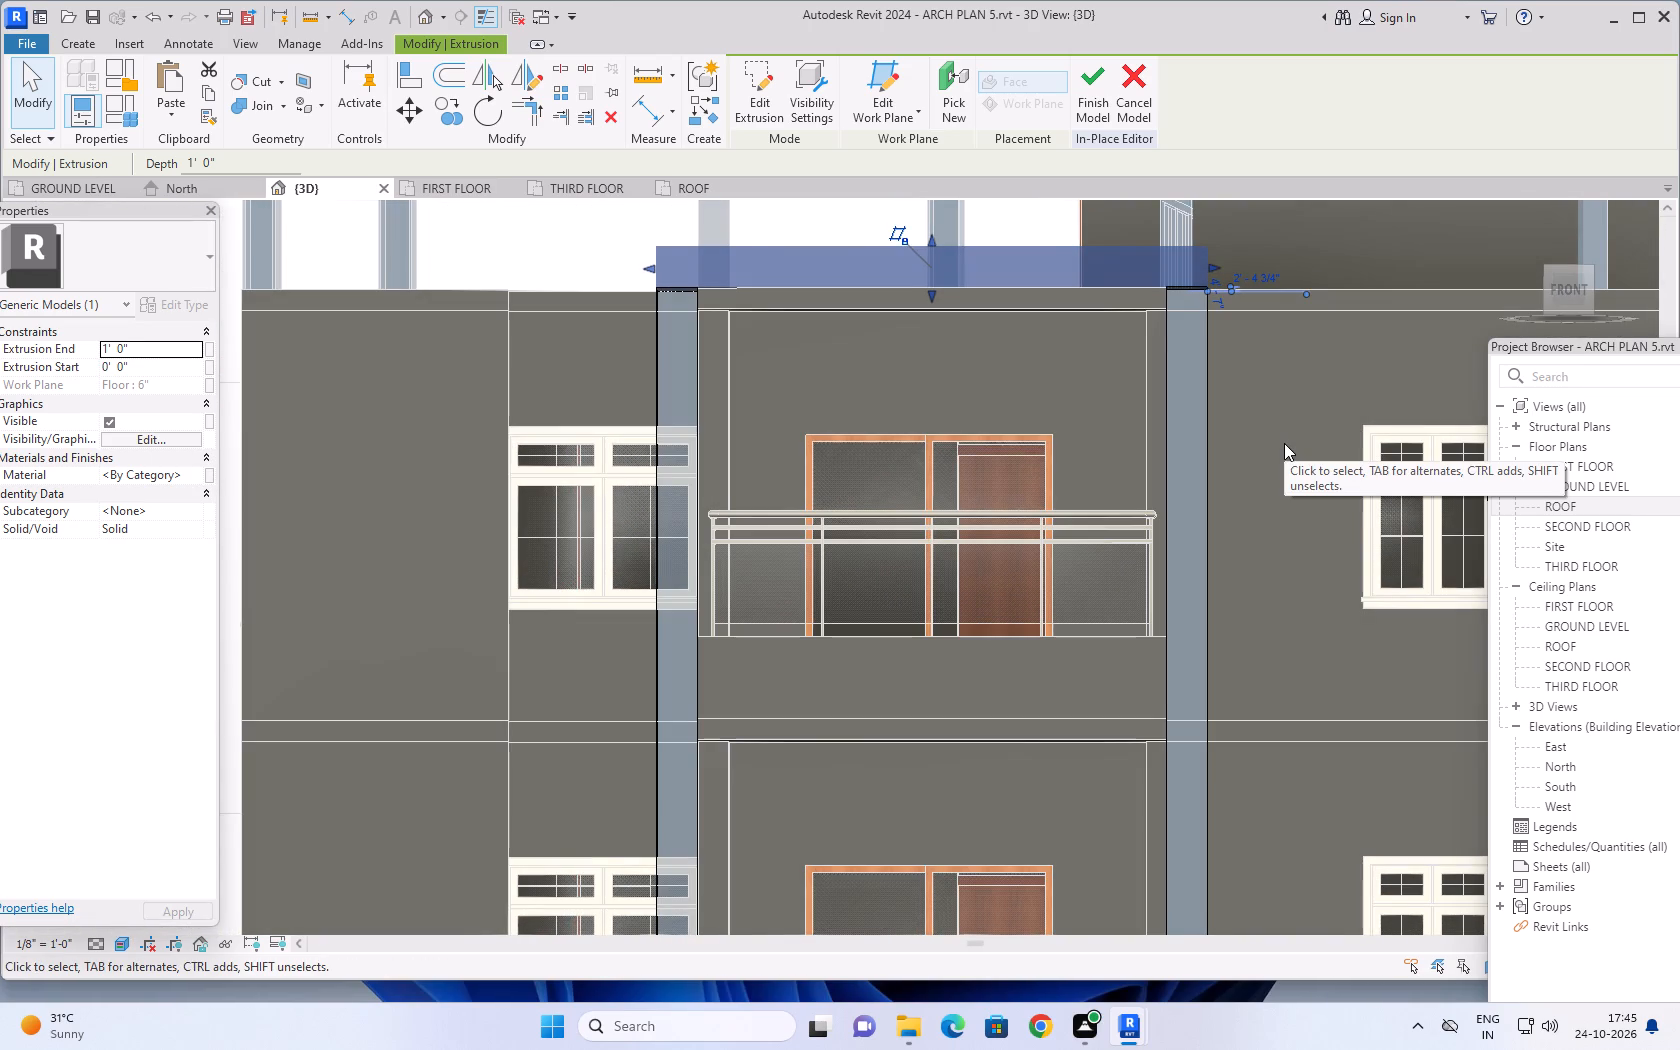
{"action": "scroll", "coordinate": [1284, 468], "scroll_direction": "down", "scroll_amount": 3}
{"action": "middle_click_drag", "start_coordinate": [1285, 619], "coordinate": [1191, 364]}
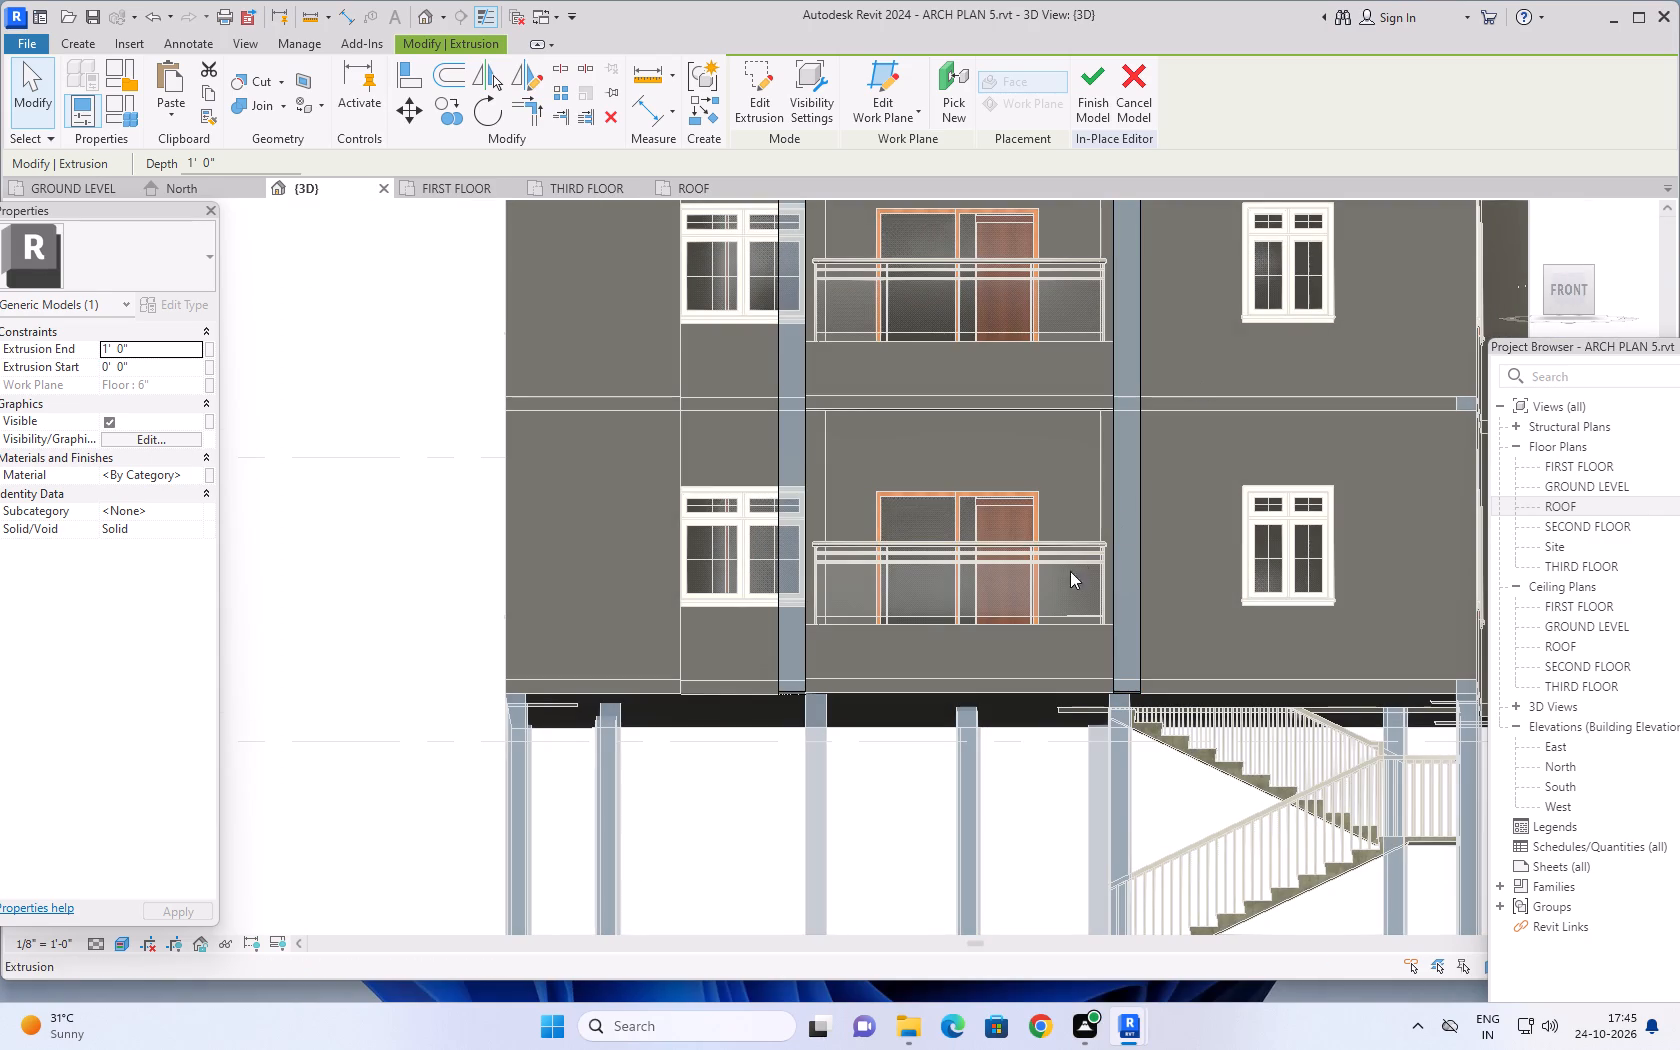
{"action": "middle_click_drag", "start_coordinate": [932, 636], "coordinate": [1153, 704], "text": "shift"}
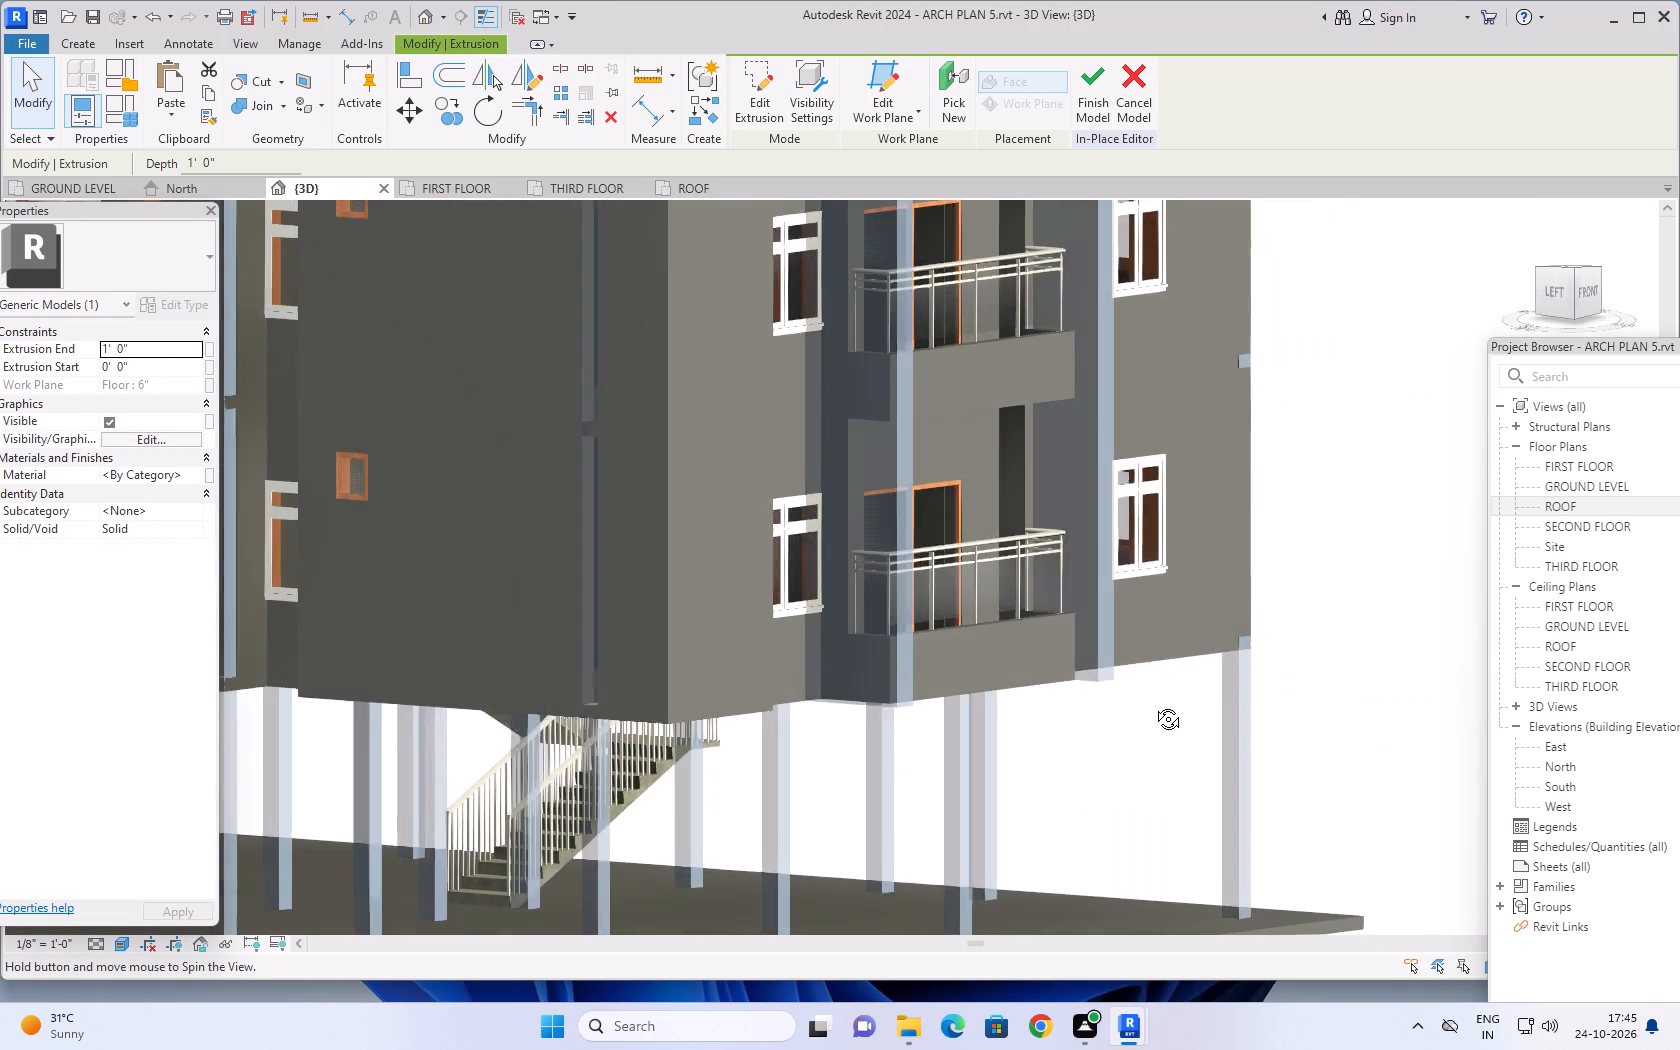
{"action": "middle_click_drag", "start_coordinate": [1153, 704], "coordinate": [1250, 776], "text": "shift"}
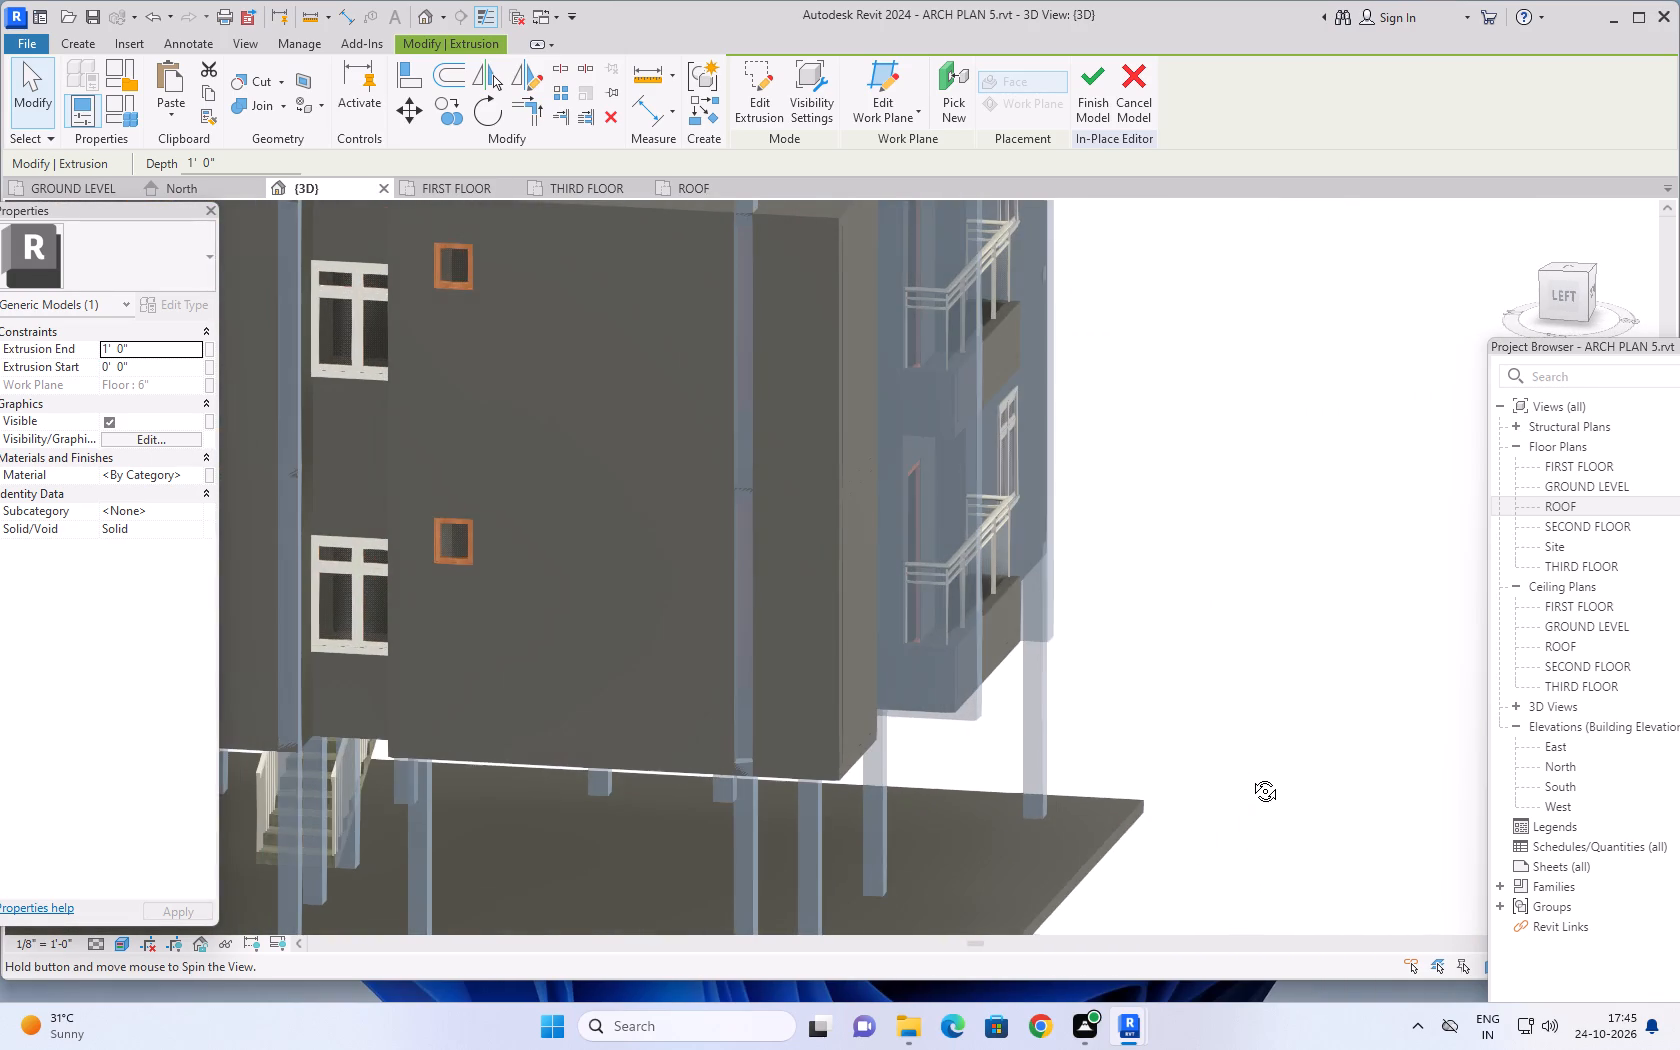
{"action": "middle_click_drag", "start_coordinate": [1250, 776], "coordinate": [1063, 687], "text": "shift"}
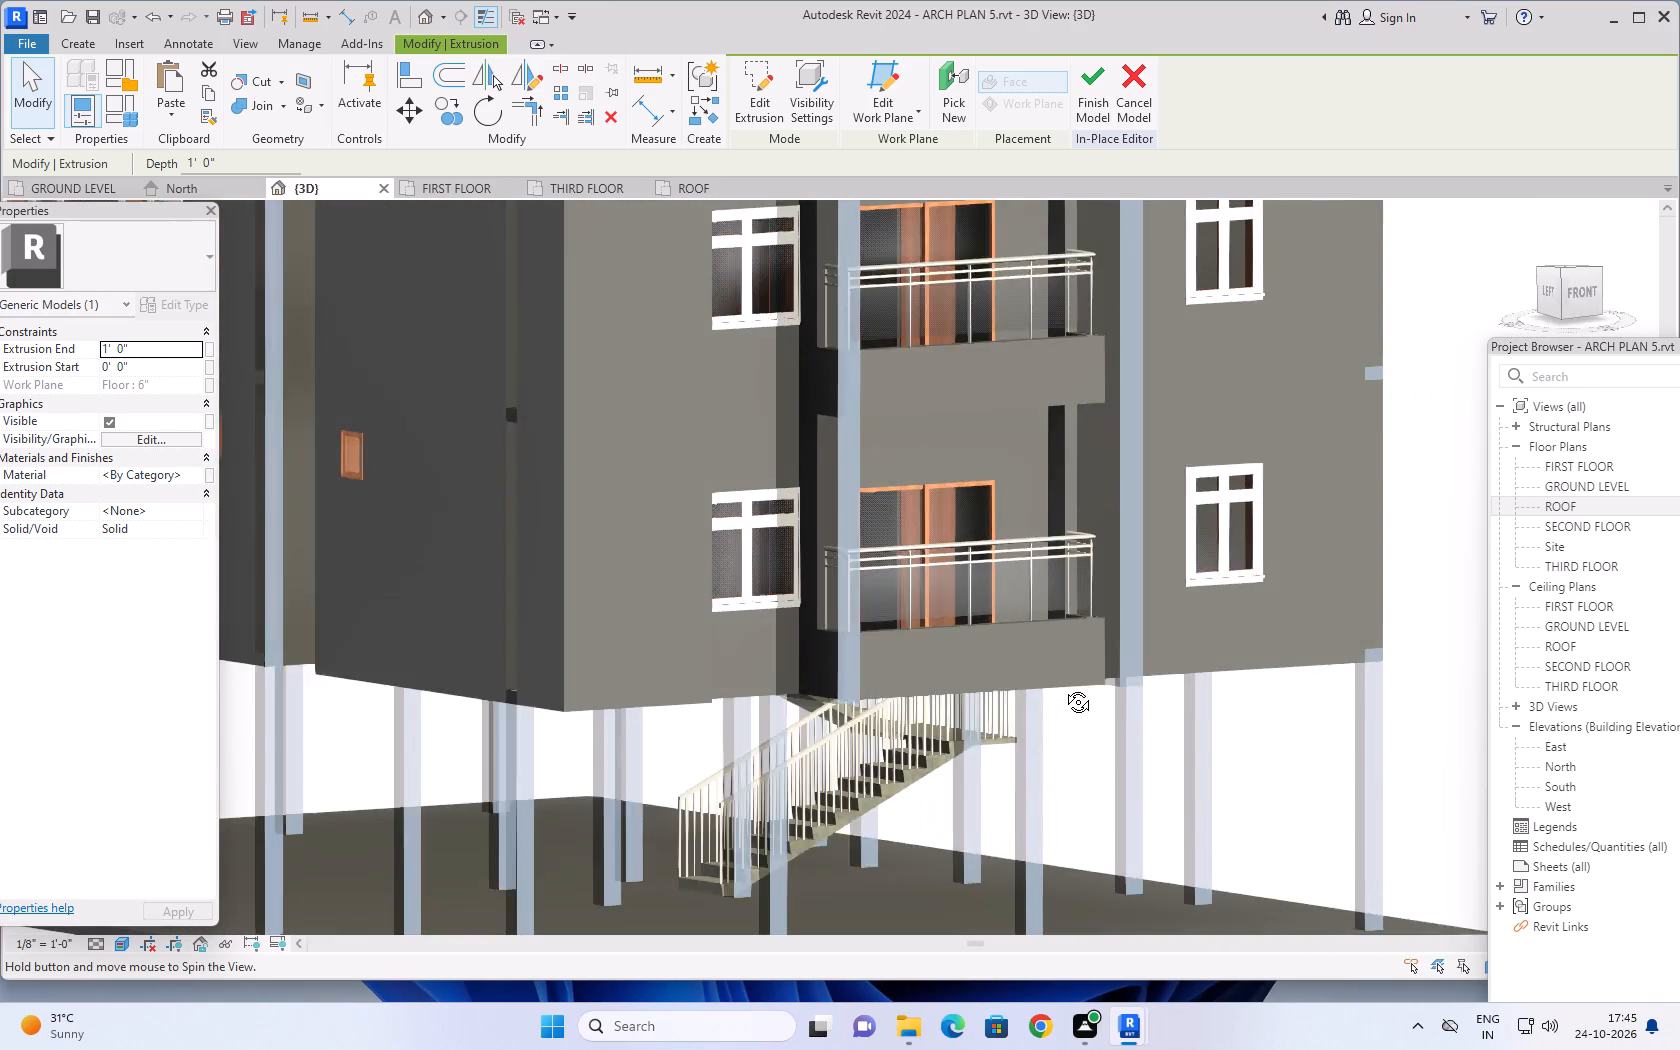
{"action": "middle_click_drag", "start_coordinate": [1063, 687], "coordinate": [1033, 662], "text": "shift"}
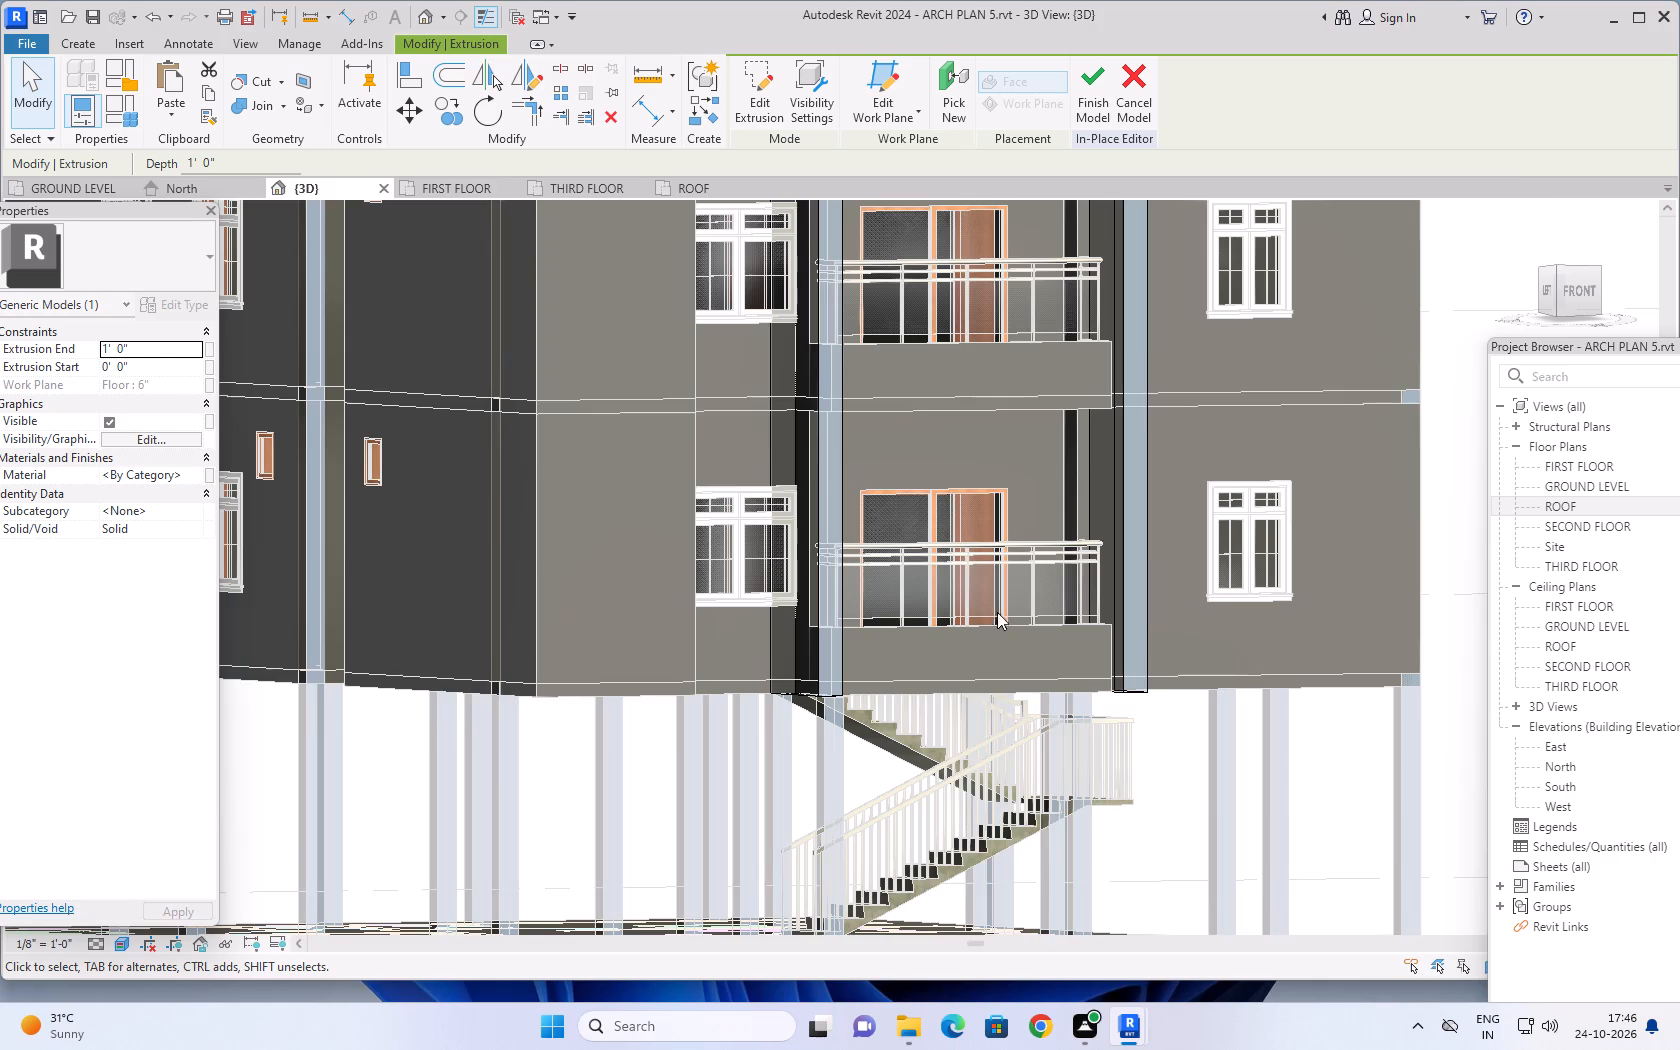
{"action": "scroll", "coordinate": [994, 619], "scroll_direction": "up", "scroll_amount": 2}
{"action": "scroll", "coordinate": [1013, 631], "scroll_direction": "down", "scroll_amount": 3}
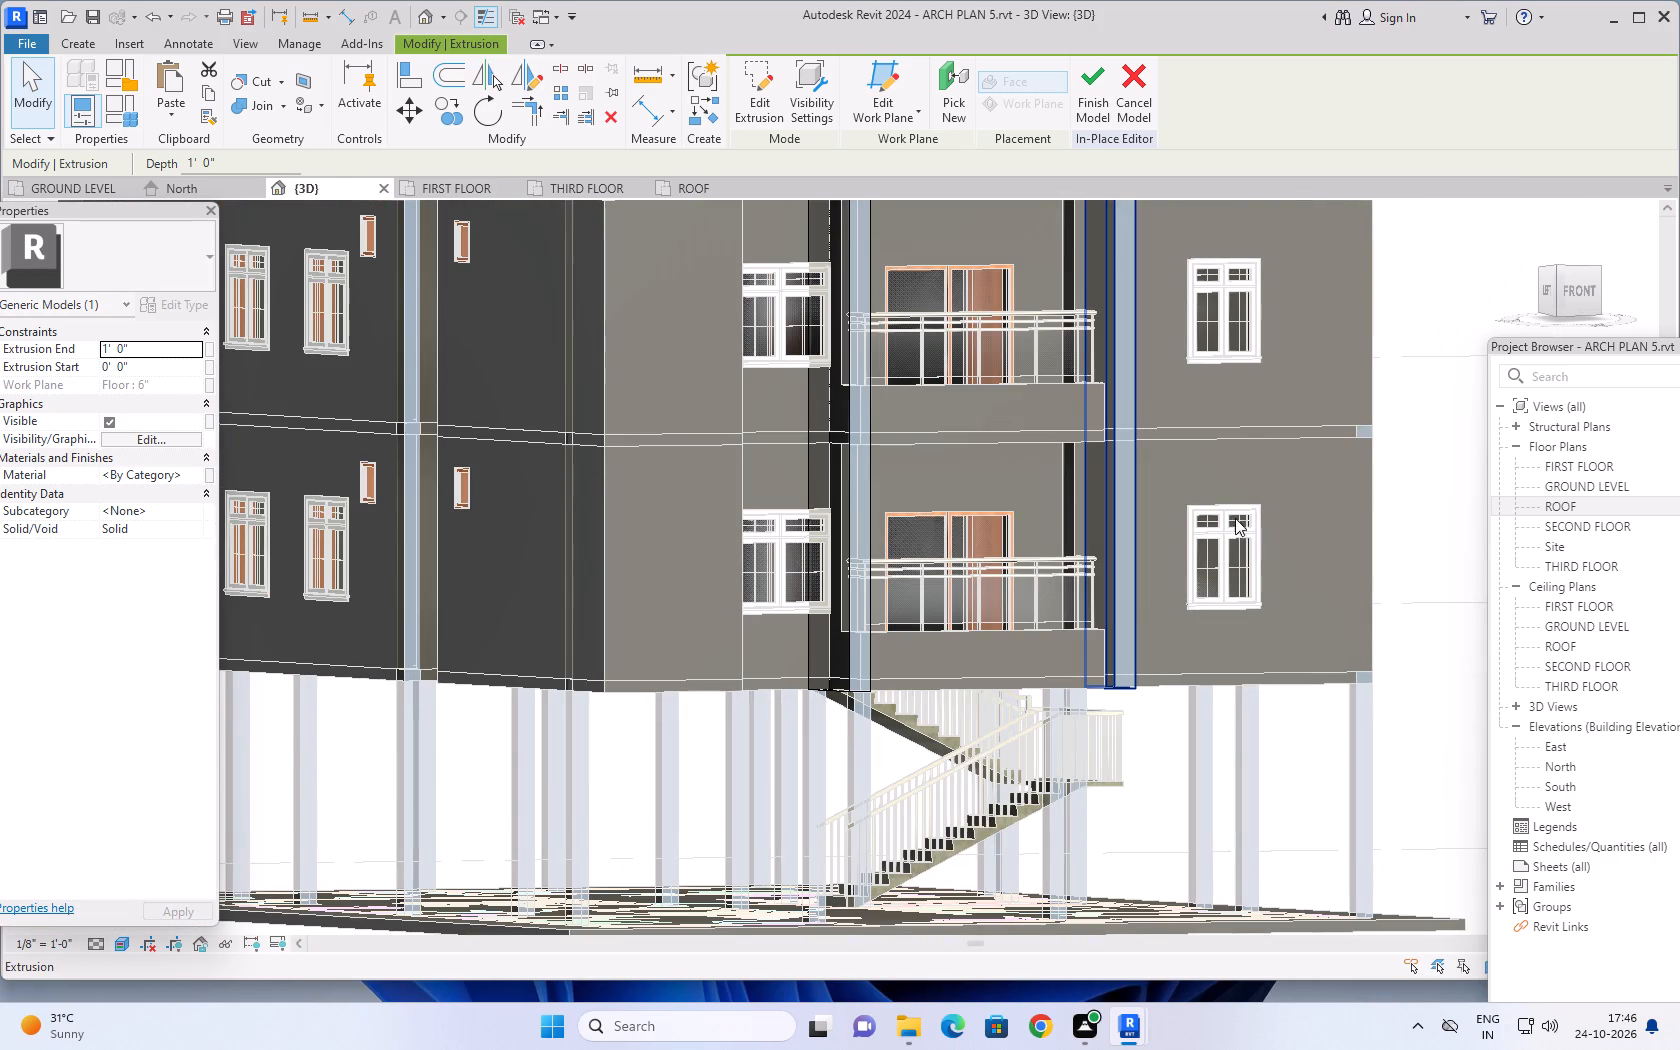
{"action": "middle_click_drag", "start_coordinate": [1270, 377], "coordinate": [1248, 415]}
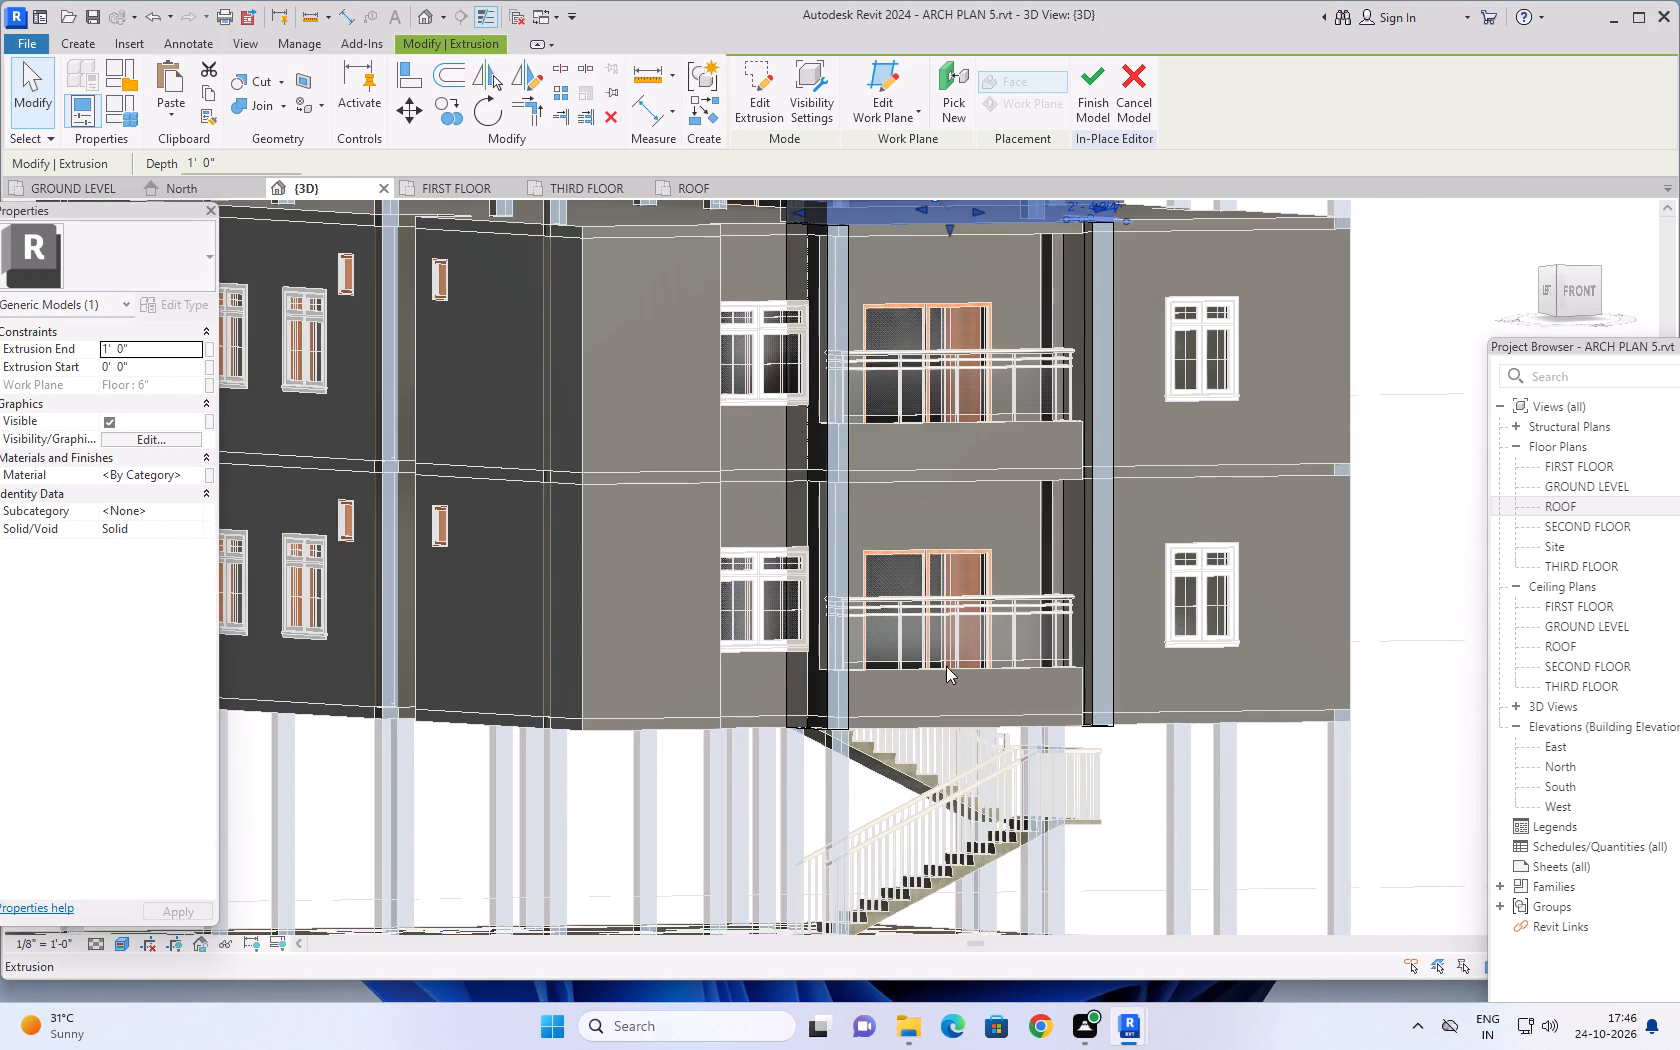
{"action": "scroll", "coordinate": [934, 672], "scroll_direction": "up", "scroll_amount": 1}
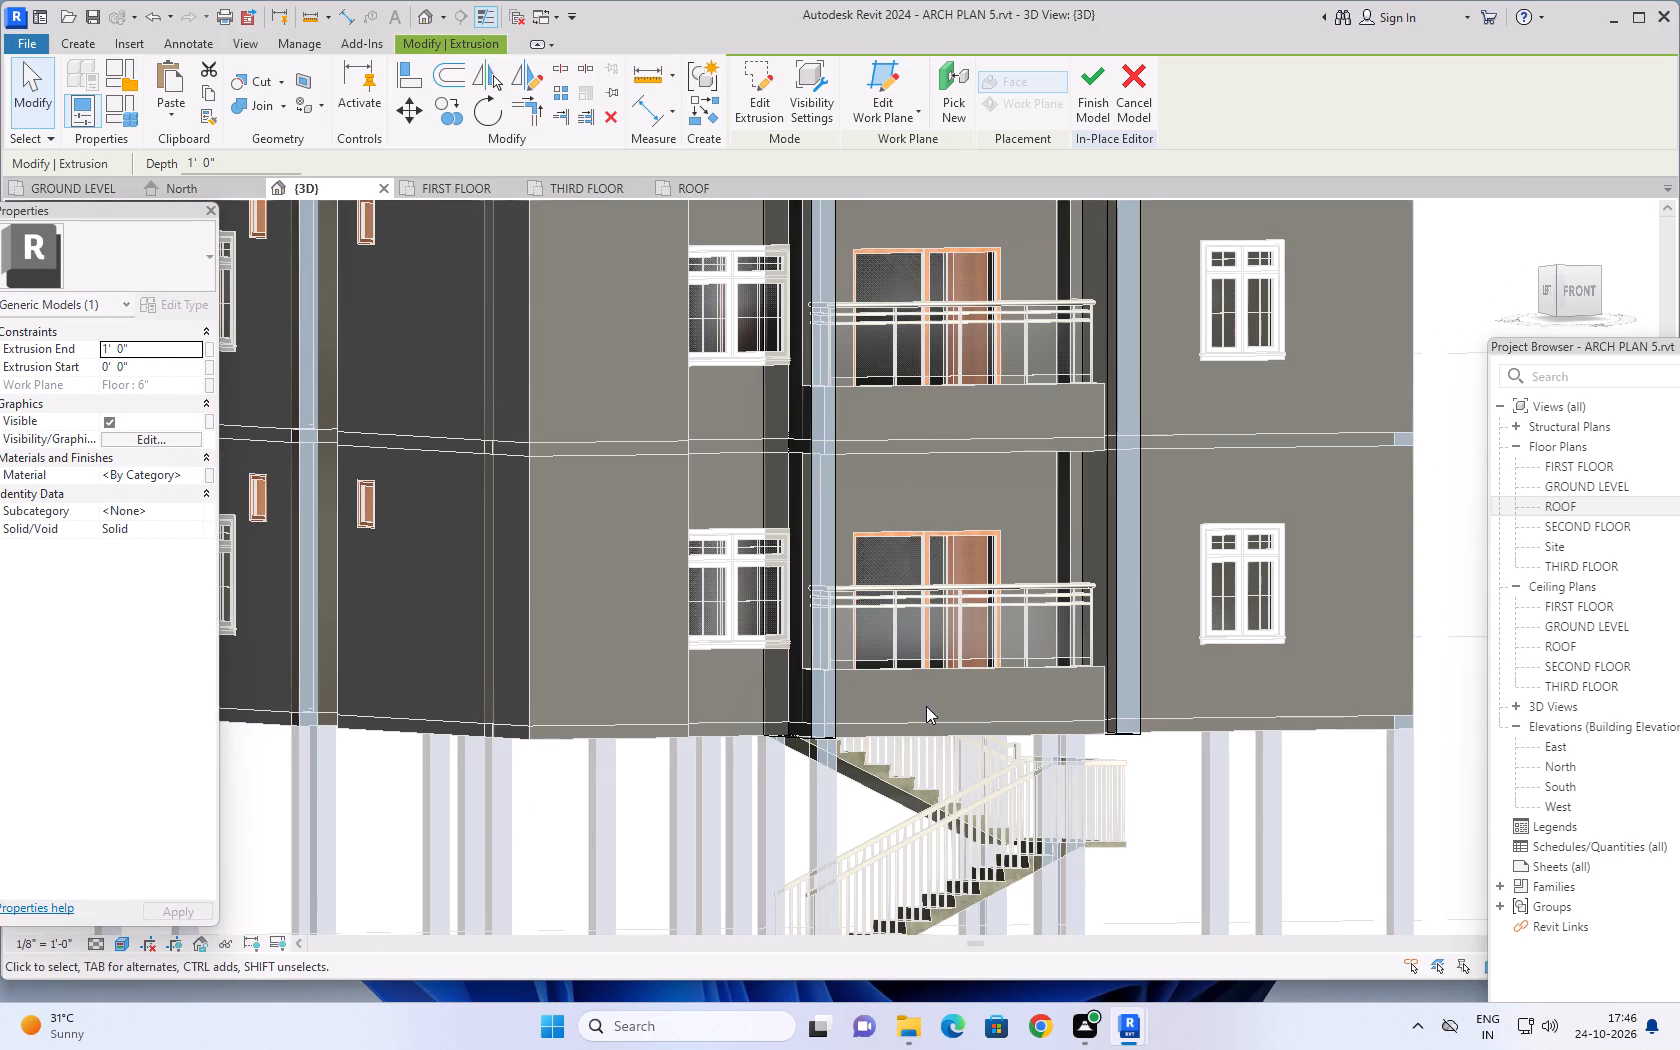
{"action": "middle_click_drag", "start_coordinate": [911, 708], "coordinate": [1045, 730], "text": "shift"}
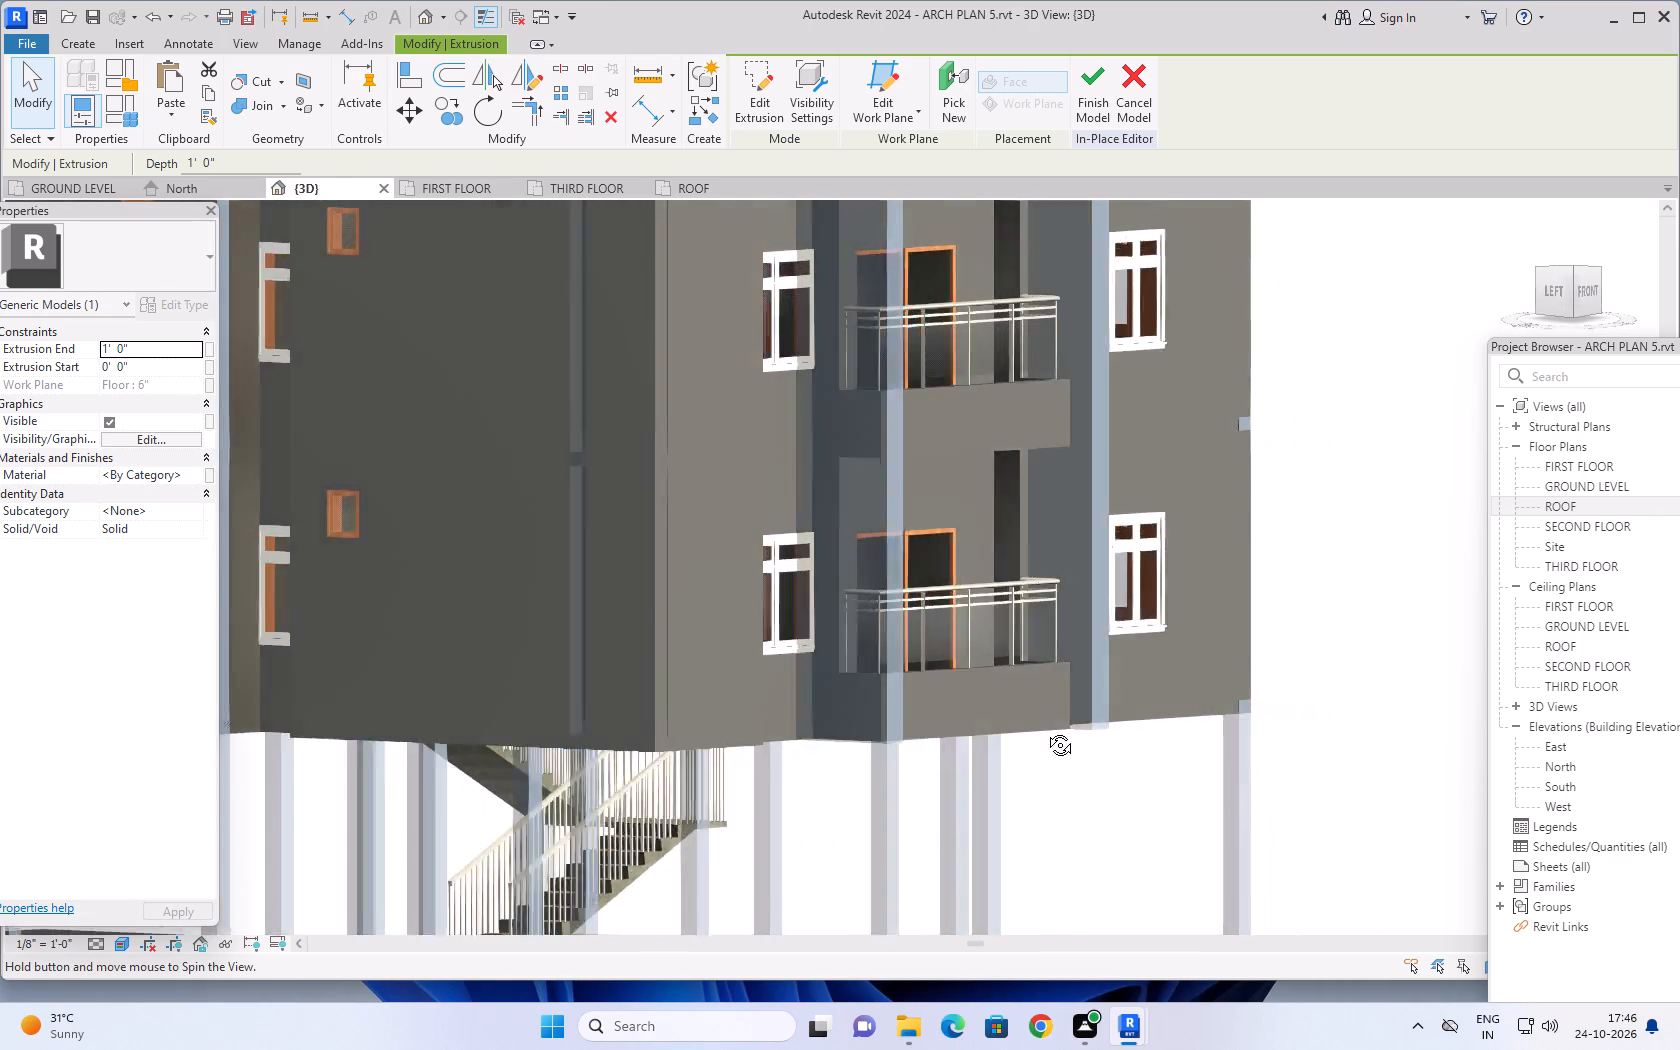
{"action": "middle_click_drag", "start_coordinate": [1045, 730], "coordinate": [1077, 757], "text": "shift"}
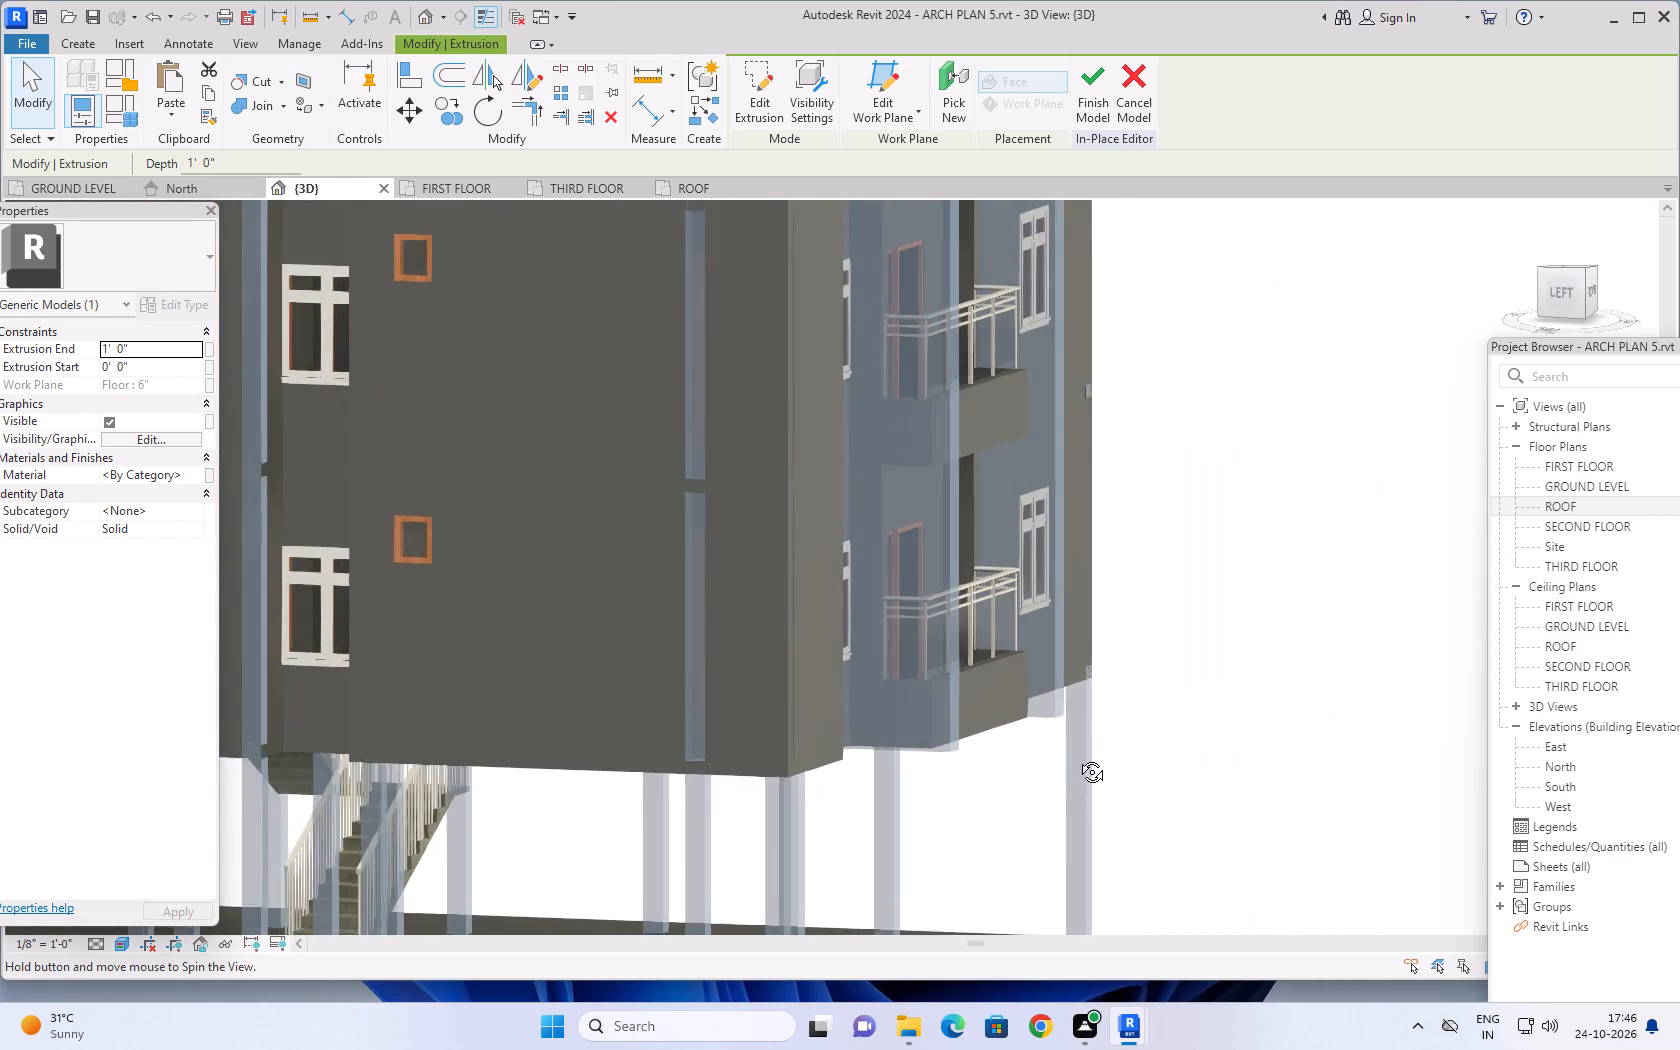
Examine the front balconies and the vertical extrusions down to the lower balcony's bottom edge from the left and front.
{"action": "middle_click_drag", "start_coordinate": [1077, 757], "coordinate": [710, 686], "text": "shift"}
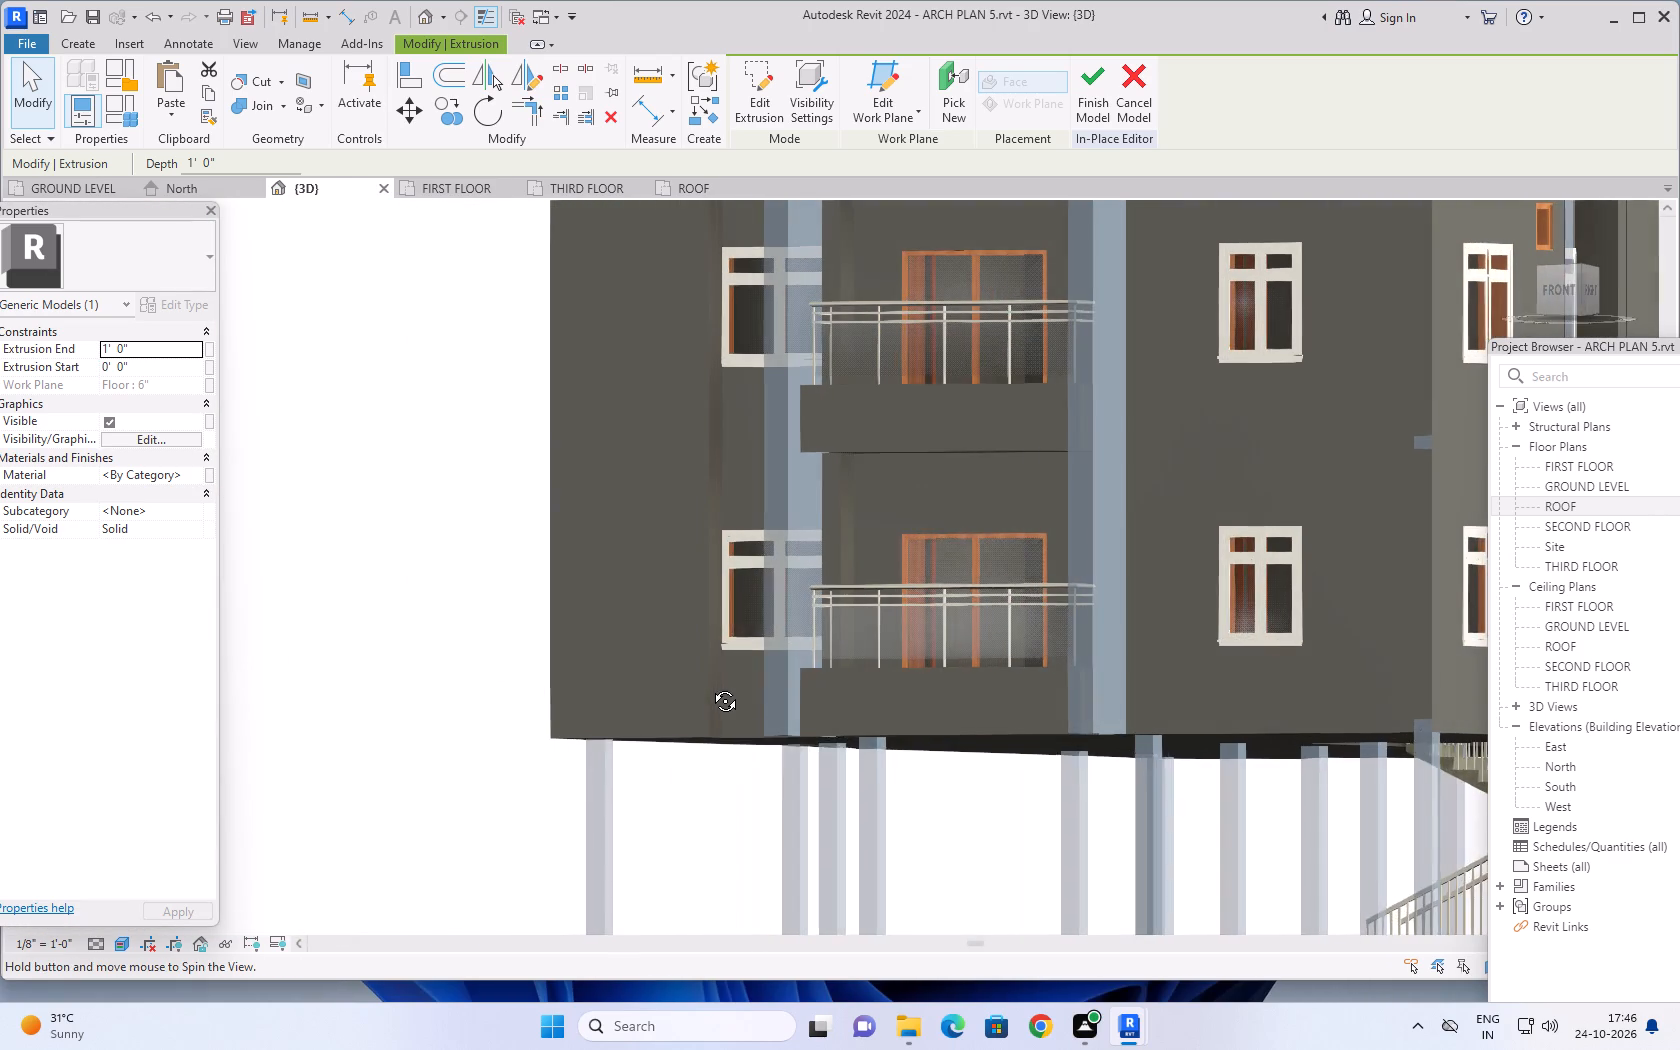
{"action": "middle_click_drag", "start_coordinate": [710, 686], "coordinate": [782, 664], "text": "shift"}
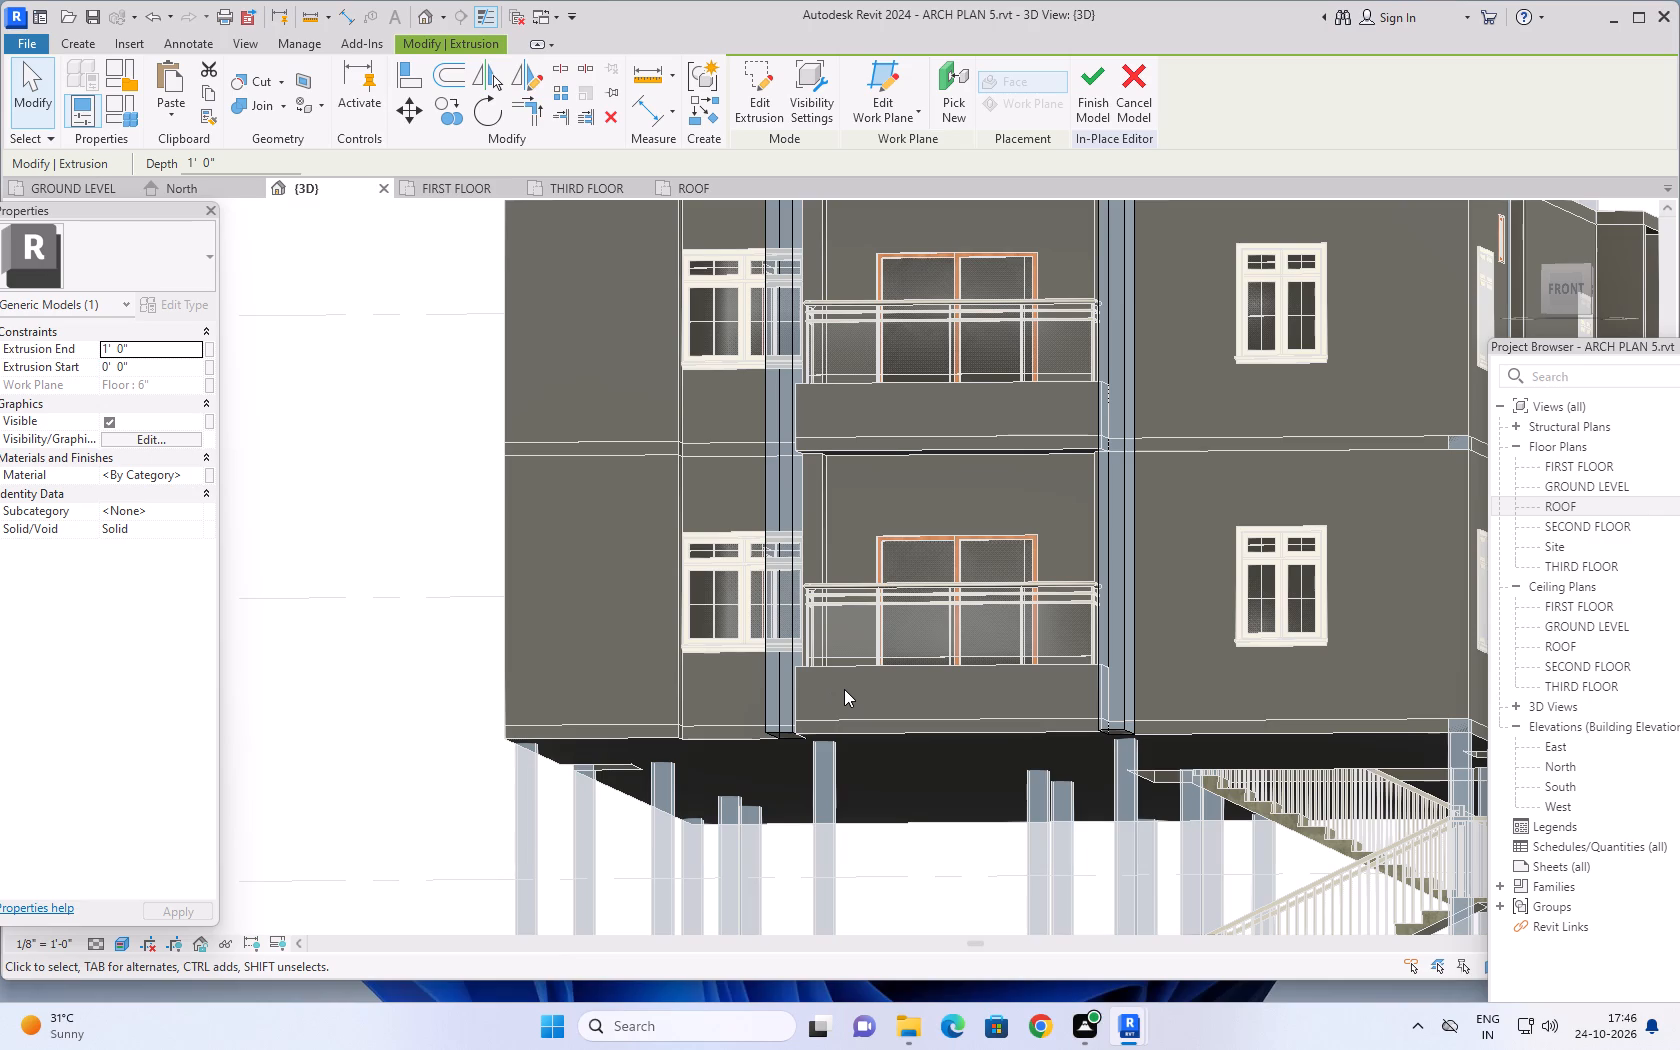
{"action": "scroll", "coordinate": [931, 682], "scroll_direction": "down", "scroll_amount": 4}
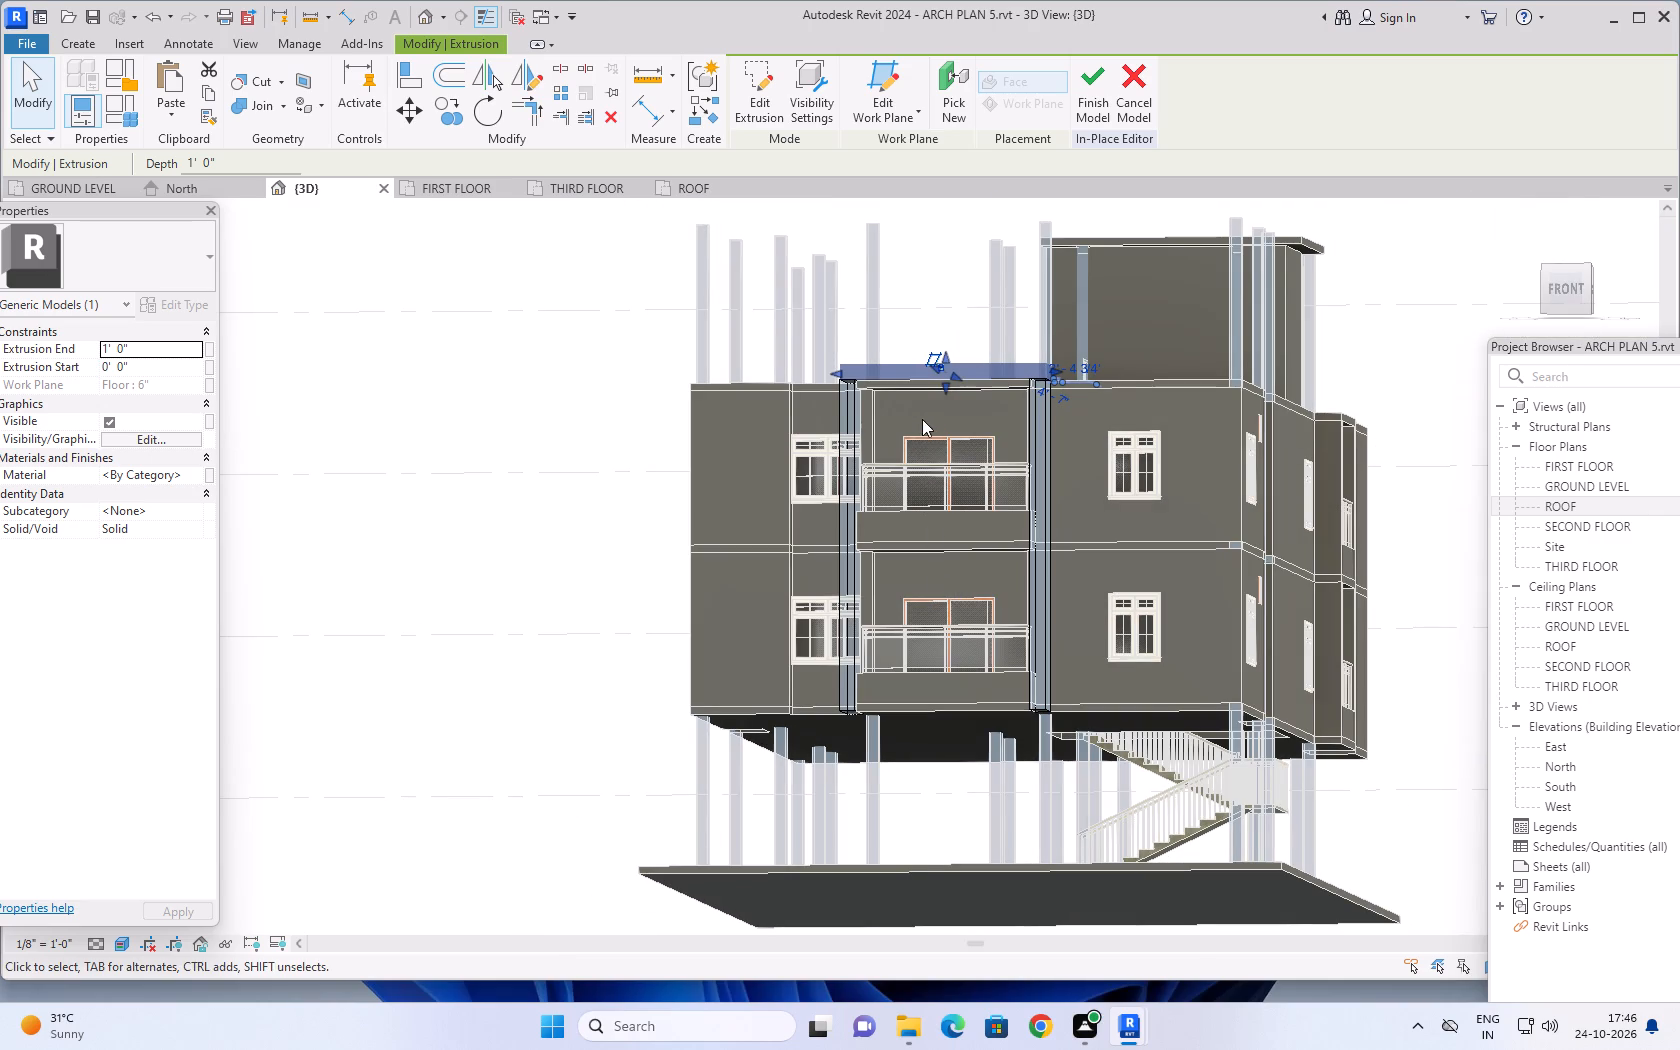
{"action": "middle_click_drag", "start_coordinate": [936, 413], "coordinate": [968, 481], "text": "shift"}
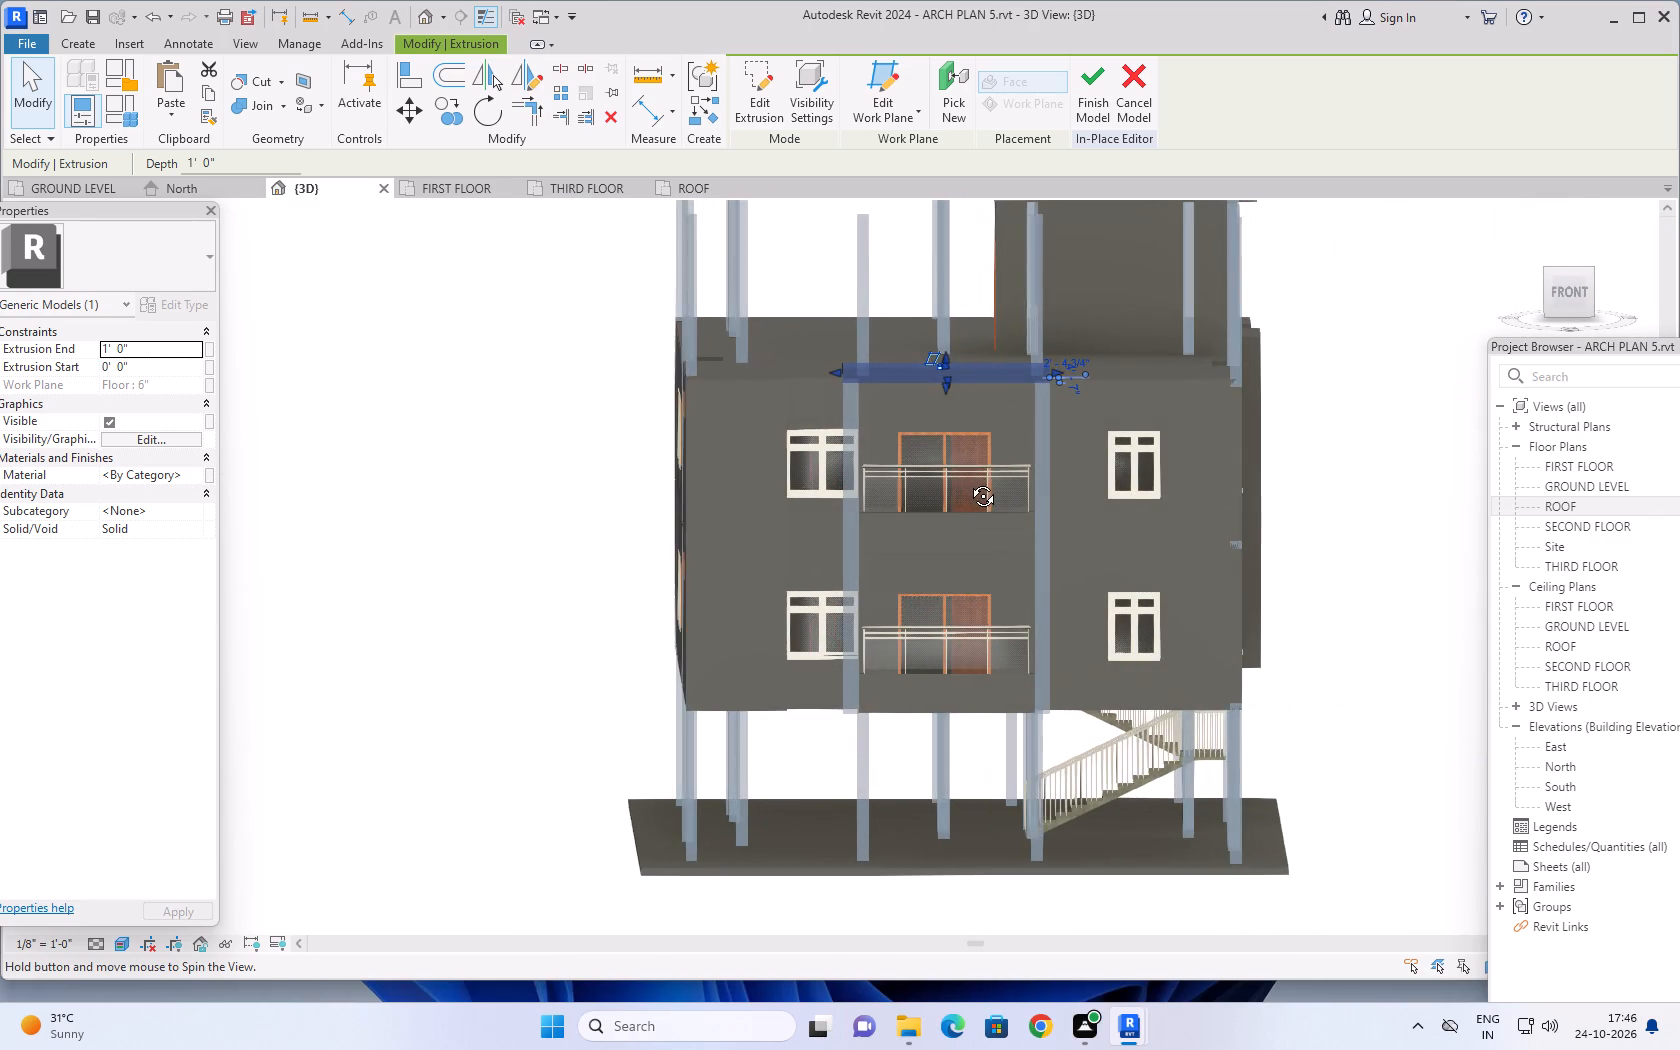
{"action": "middle_click_drag", "start_coordinate": [968, 481], "coordinate": [973, 481], "text": "shift"}
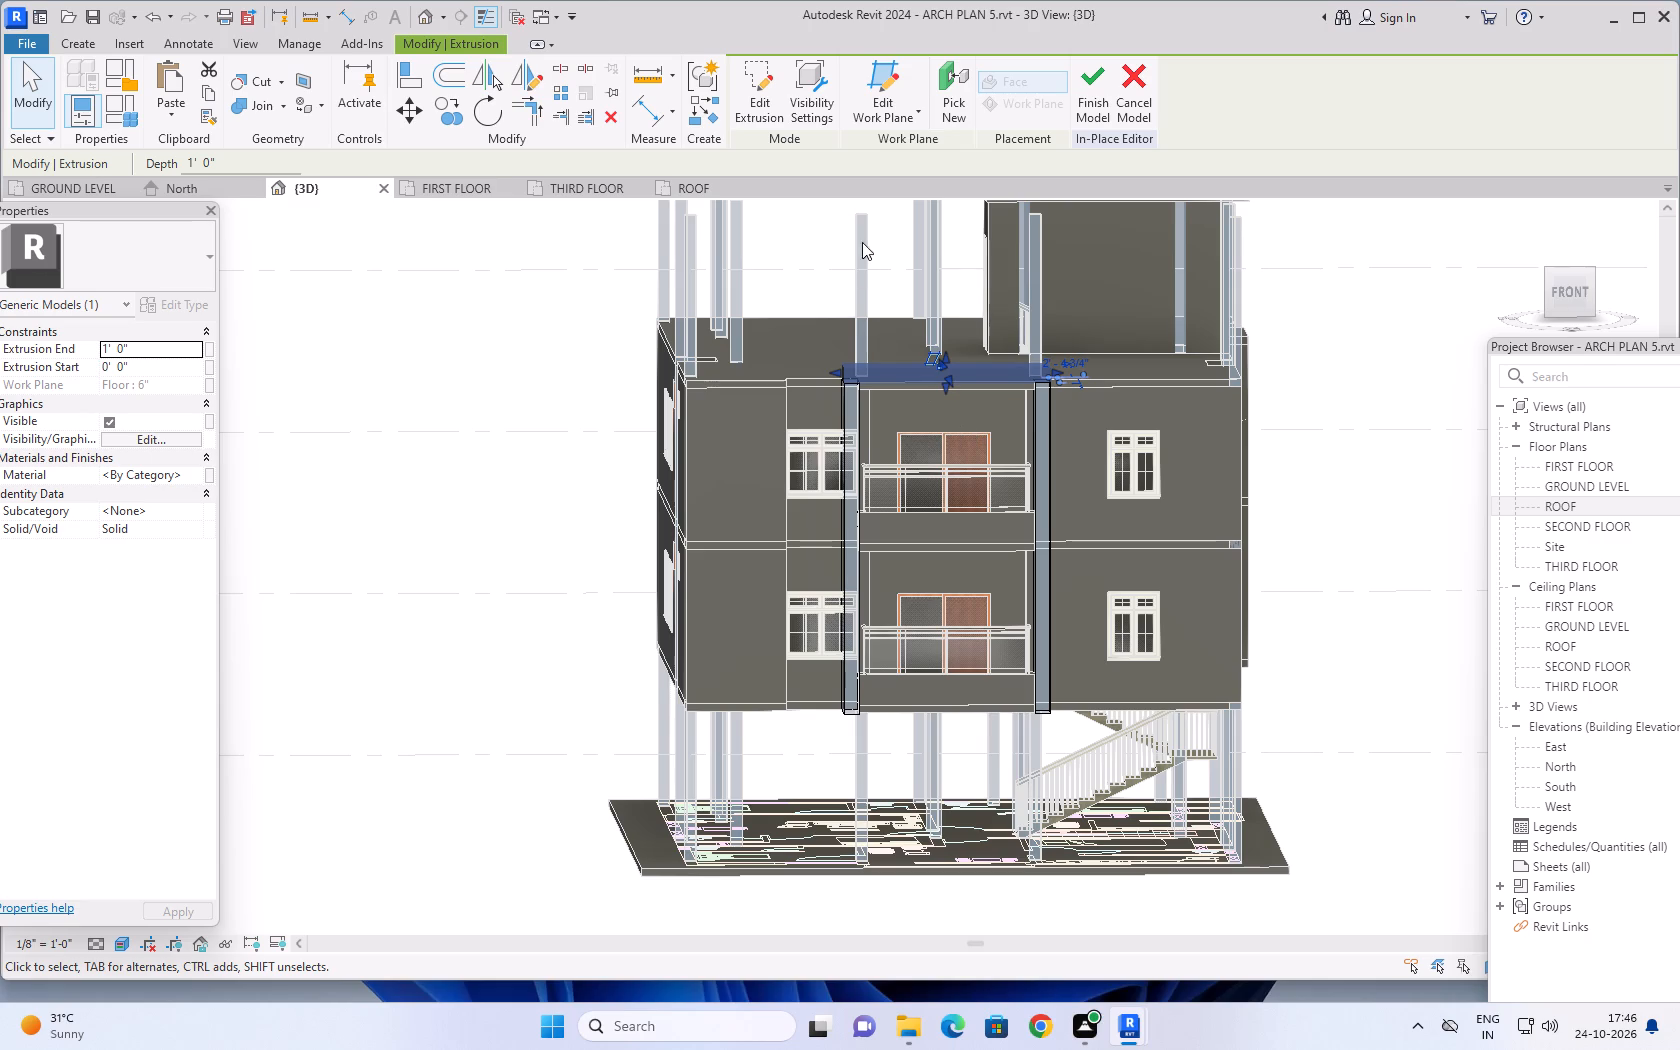
{"action": "left_click", "coordinate": [497, 272]}
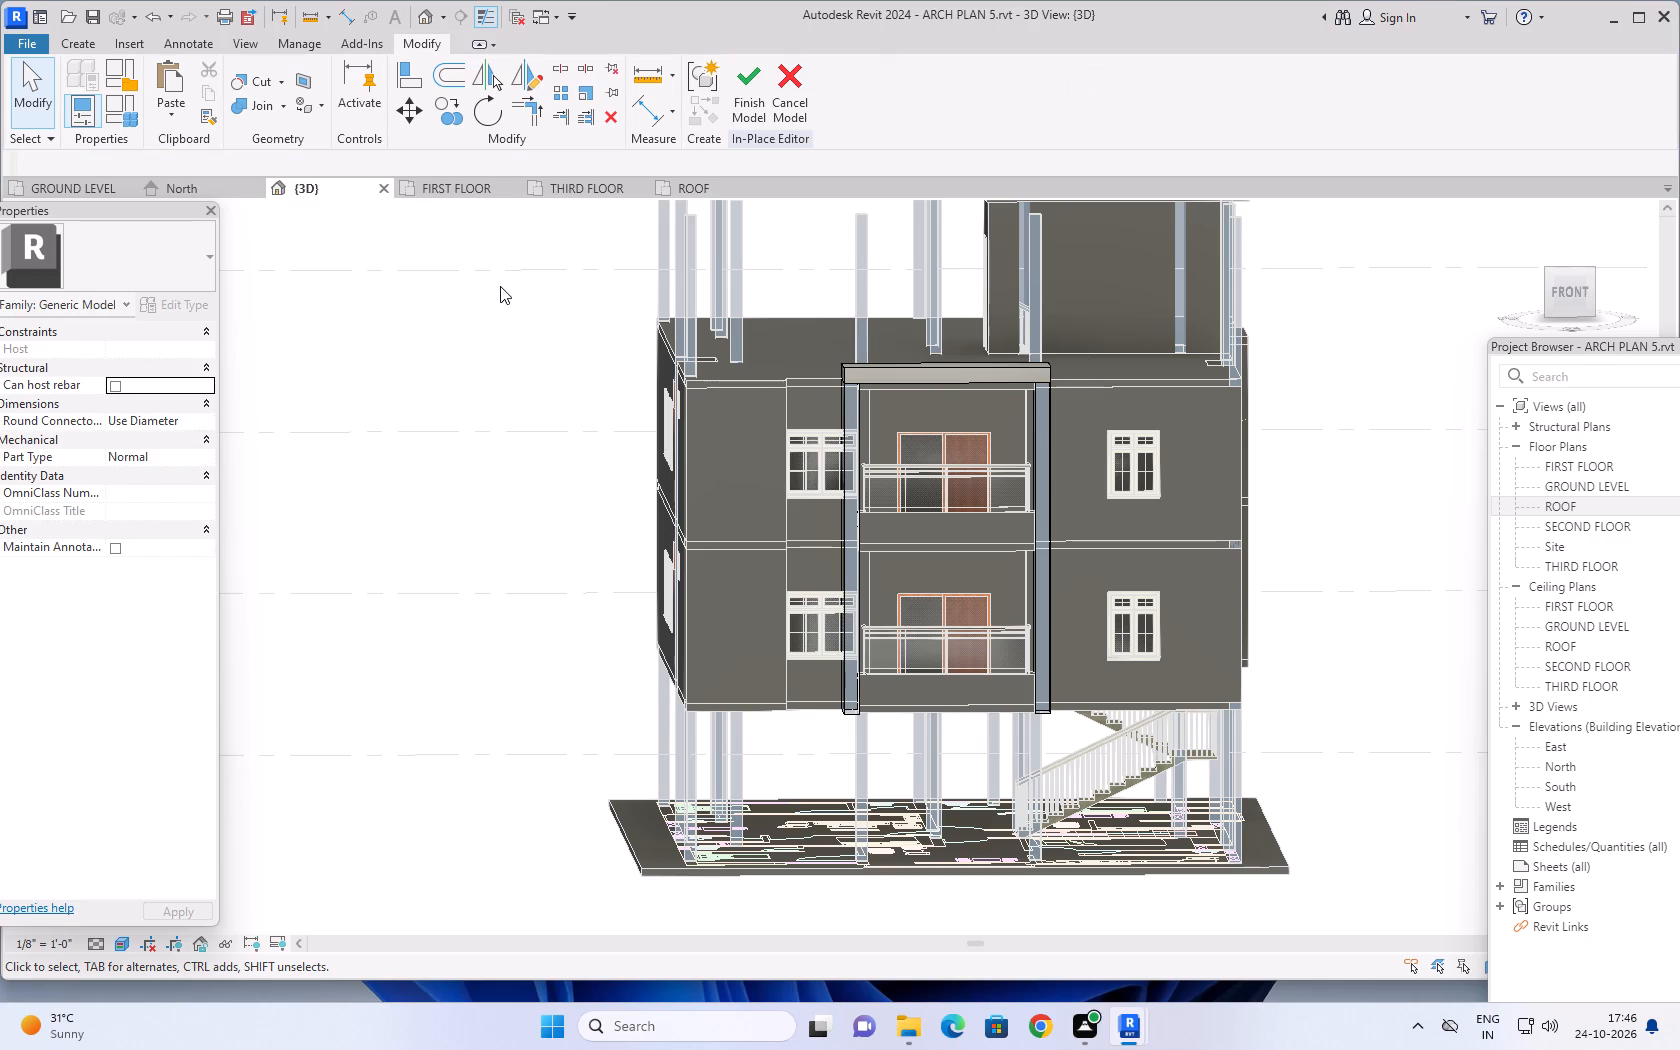
Start a new extrusion and set its work plane on the front face of the lower balcony's floor slab.
{"action": "left_click", "coordinate": [92, 37]}
{"action": "left_click", "coordinate": [173, 87]}
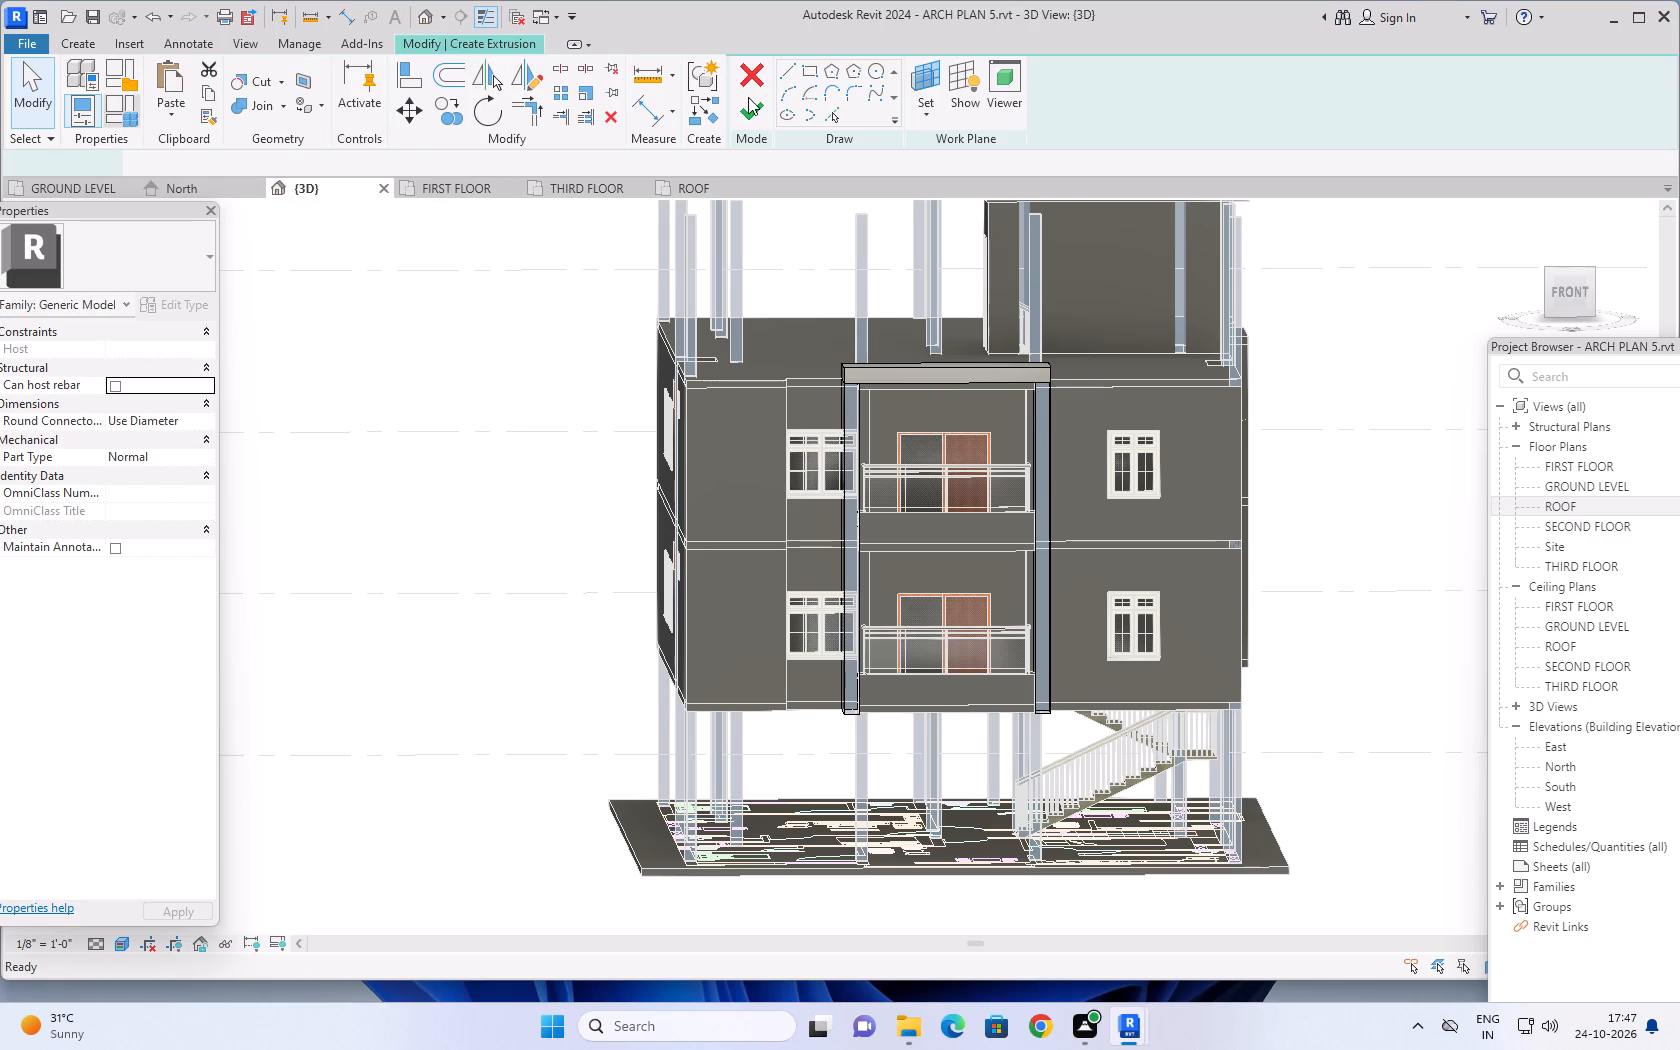
{"action": "left_click", "coordinate": [811, 68]}
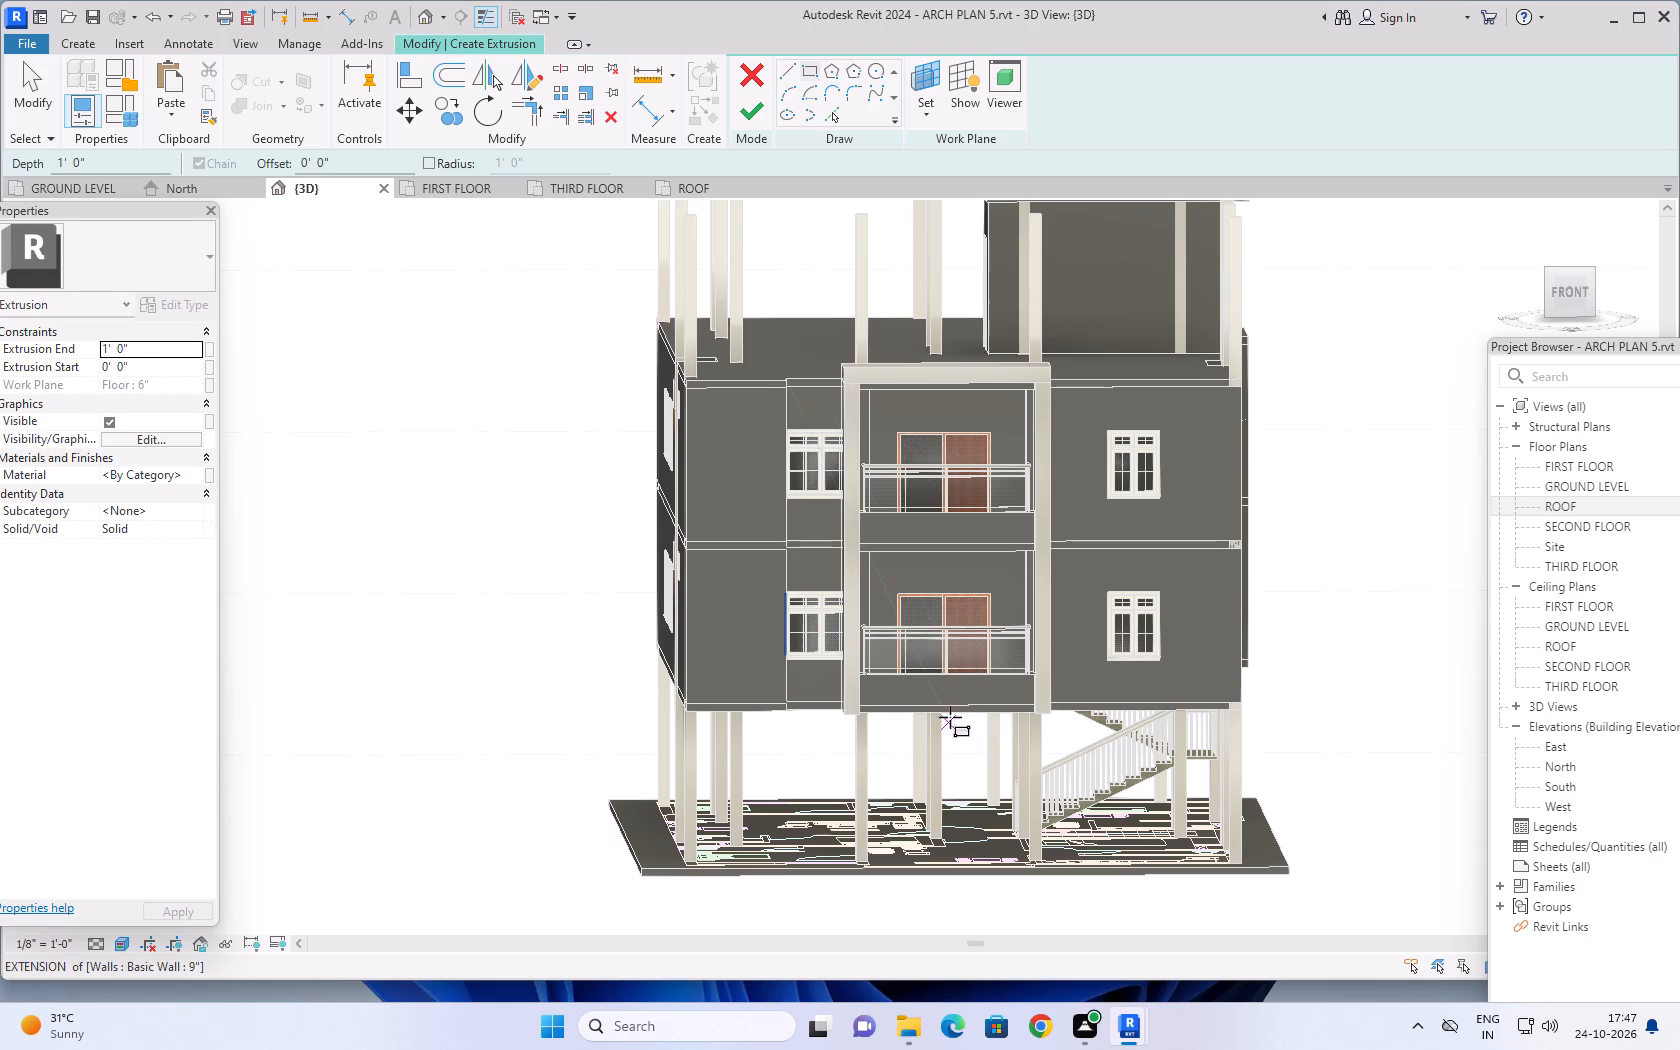
{"action": "left_click", "coordinate": [929, 109]}
{"action": "left_click", "coordinate": [951, 190]}
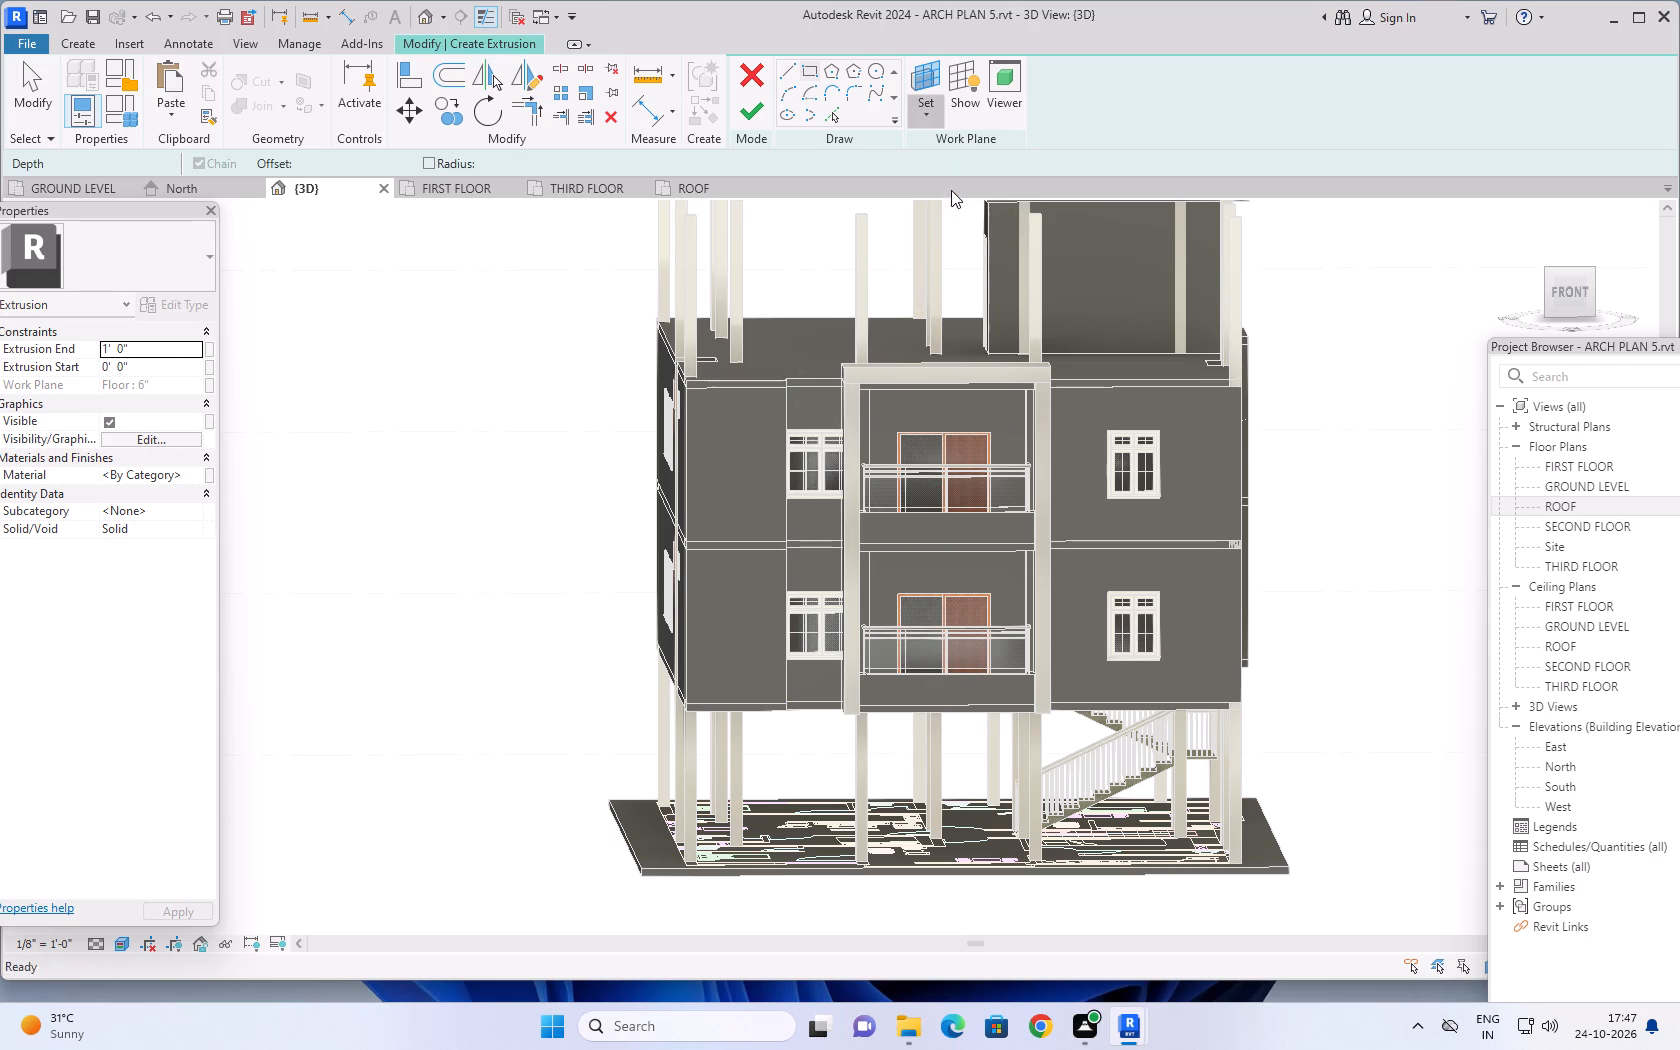
{"action": "middle_click_drag", "start_coordinate": [892, 690], "coordinate": [867, 590]}
{"action": "scroll", "coordinate": [878, 610], "scroll_direction": "up", "scroll_amount": 1}
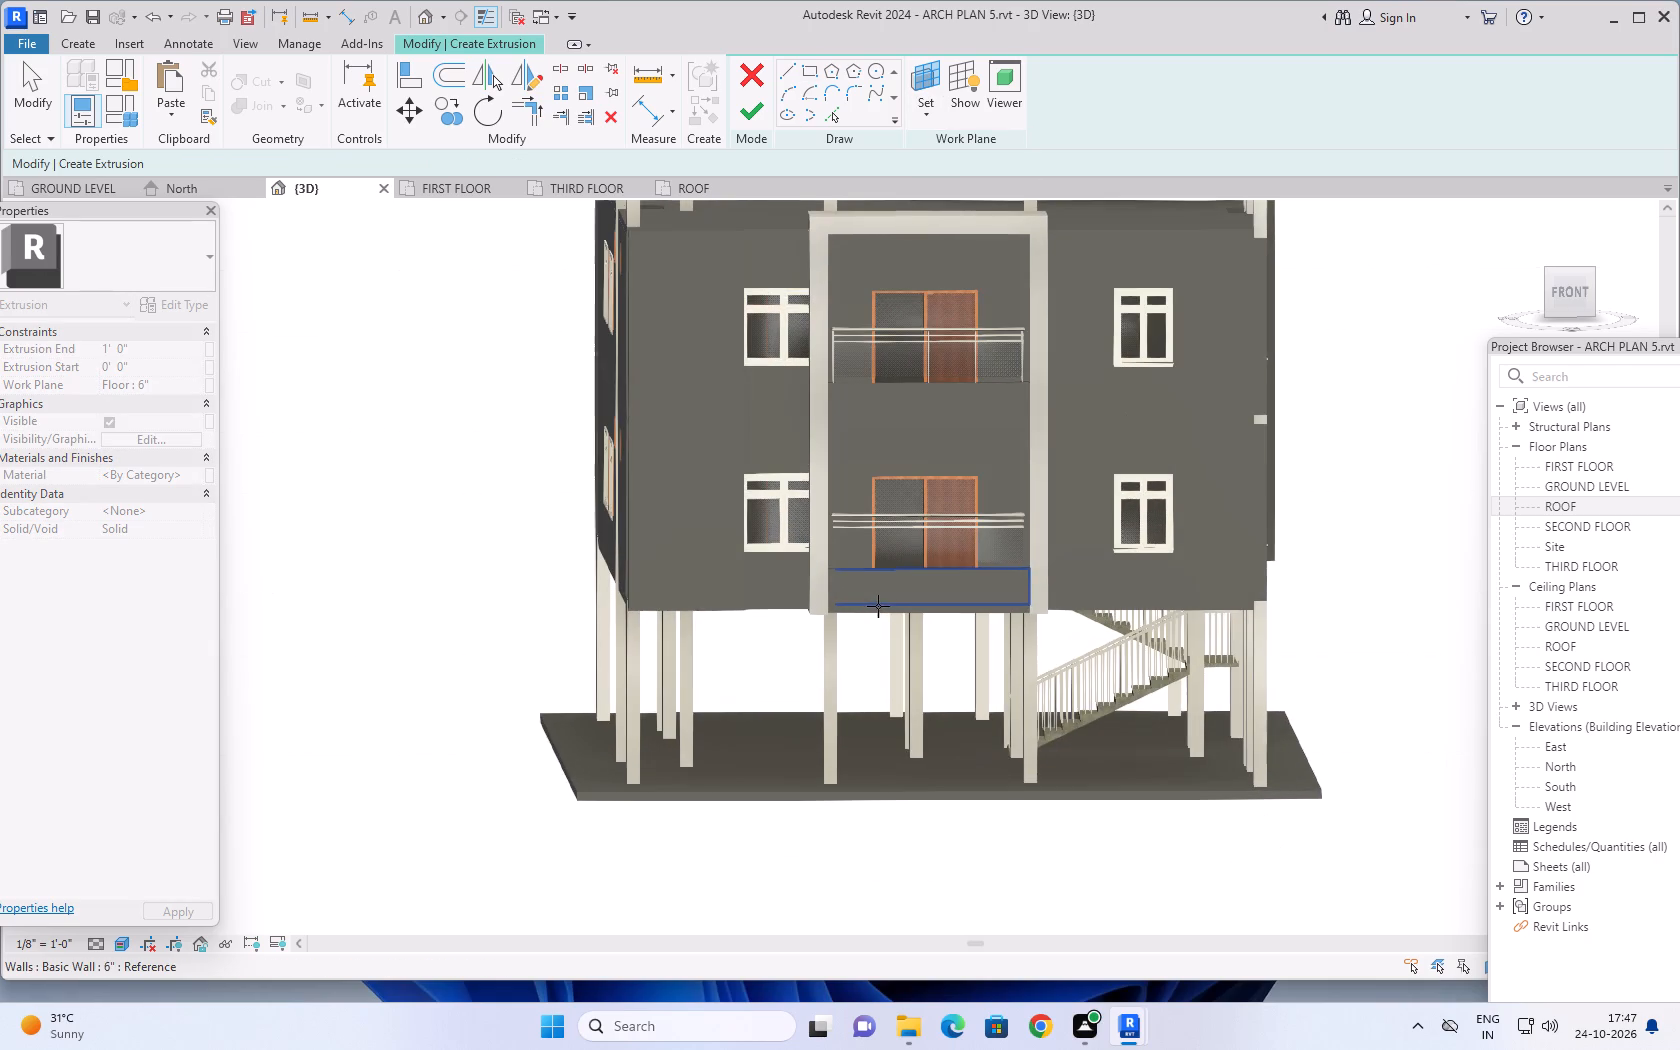
{"action": "scroll", "coordinate": [878, 601], "scroll_direction": "up", "scroll_amount": 4}
{"action": "middle_click_drag", "start_coordinate": [880, 590], "coordinate": [861, 529]}
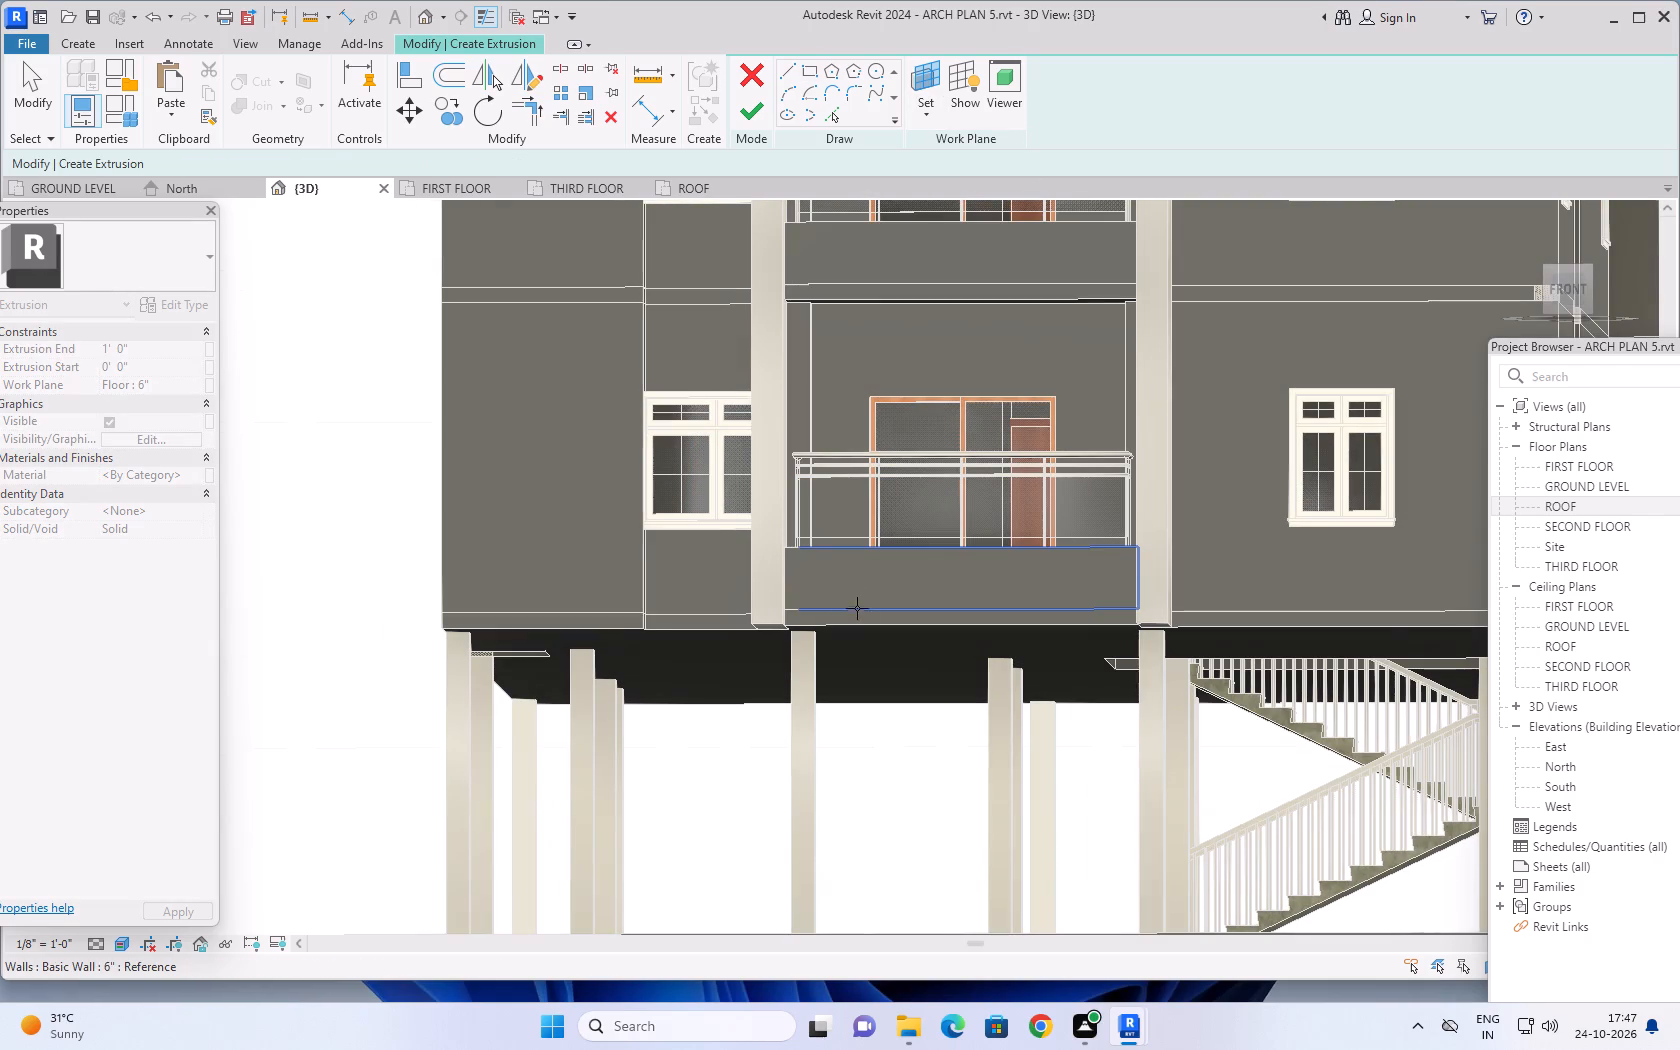
{"action": "scroll", "coordinate": [856, 616], "scroll_direction": "up", "scroll_amount": 1}
{"action": "middle_click_drag", "start_coordinate": [856, 616], "coordinate": [859, 641], "text": "shift"}
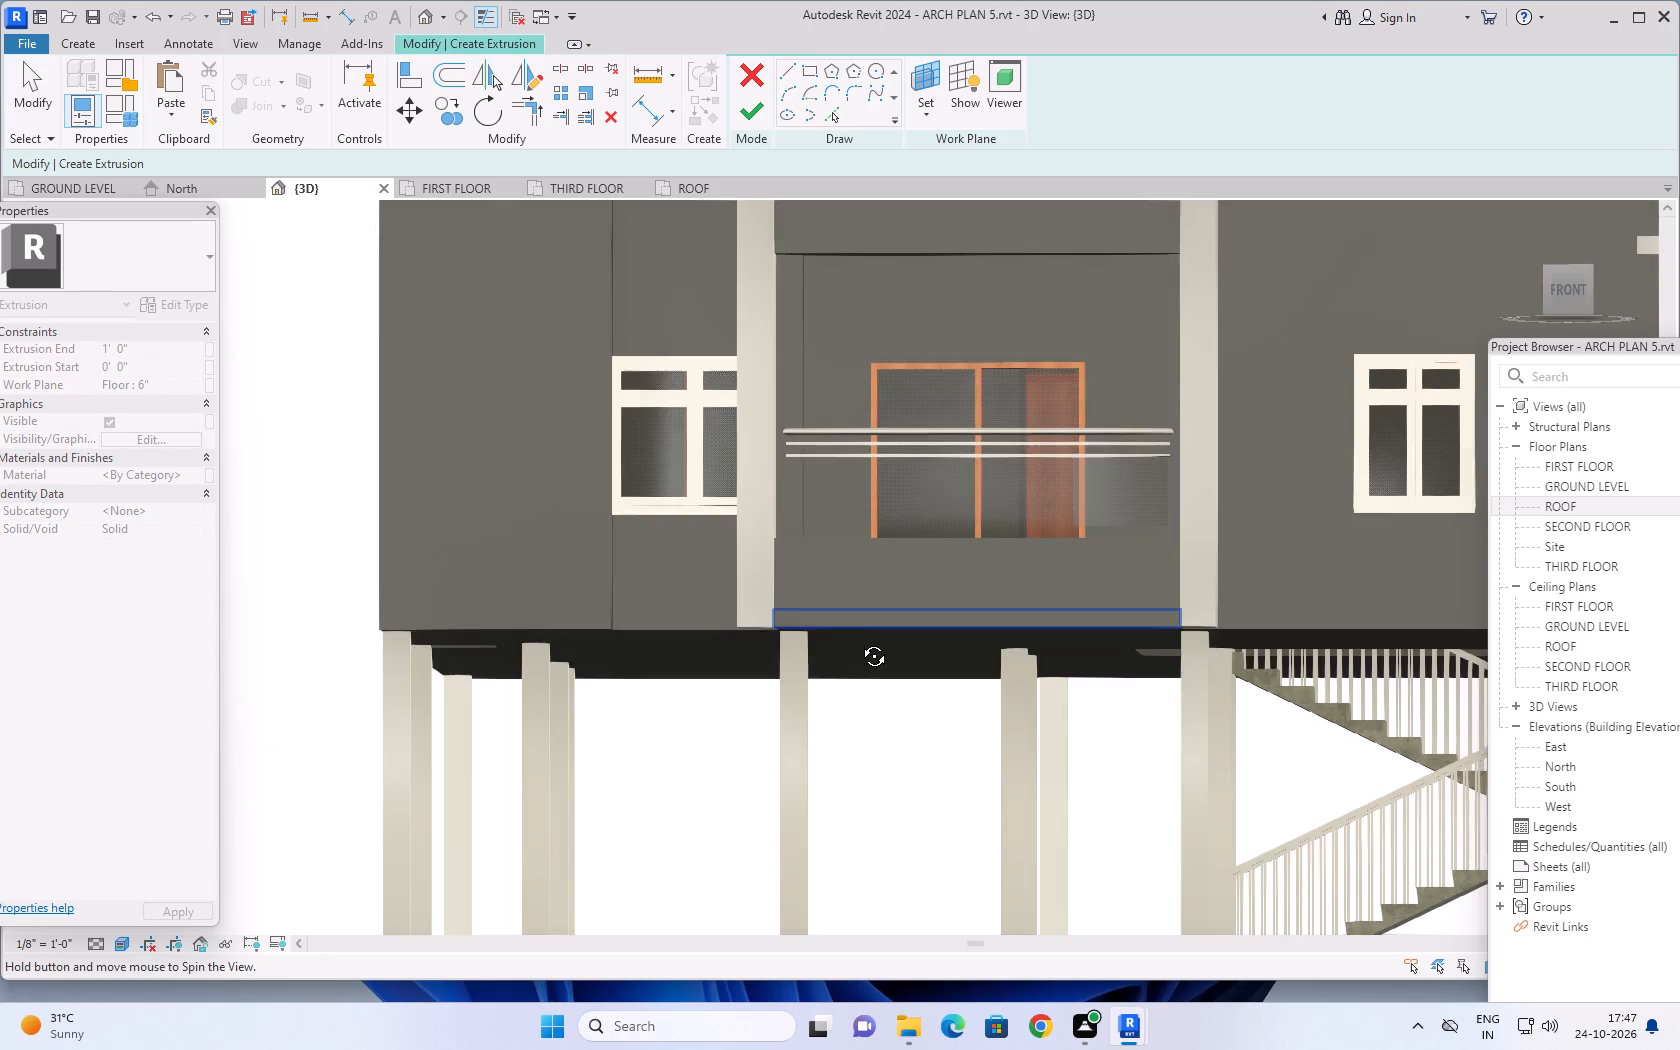
{"action": "middle_click_drag", "start_coordinate": [859, 641], "coordinate": [861, 652], "text": "shift"}
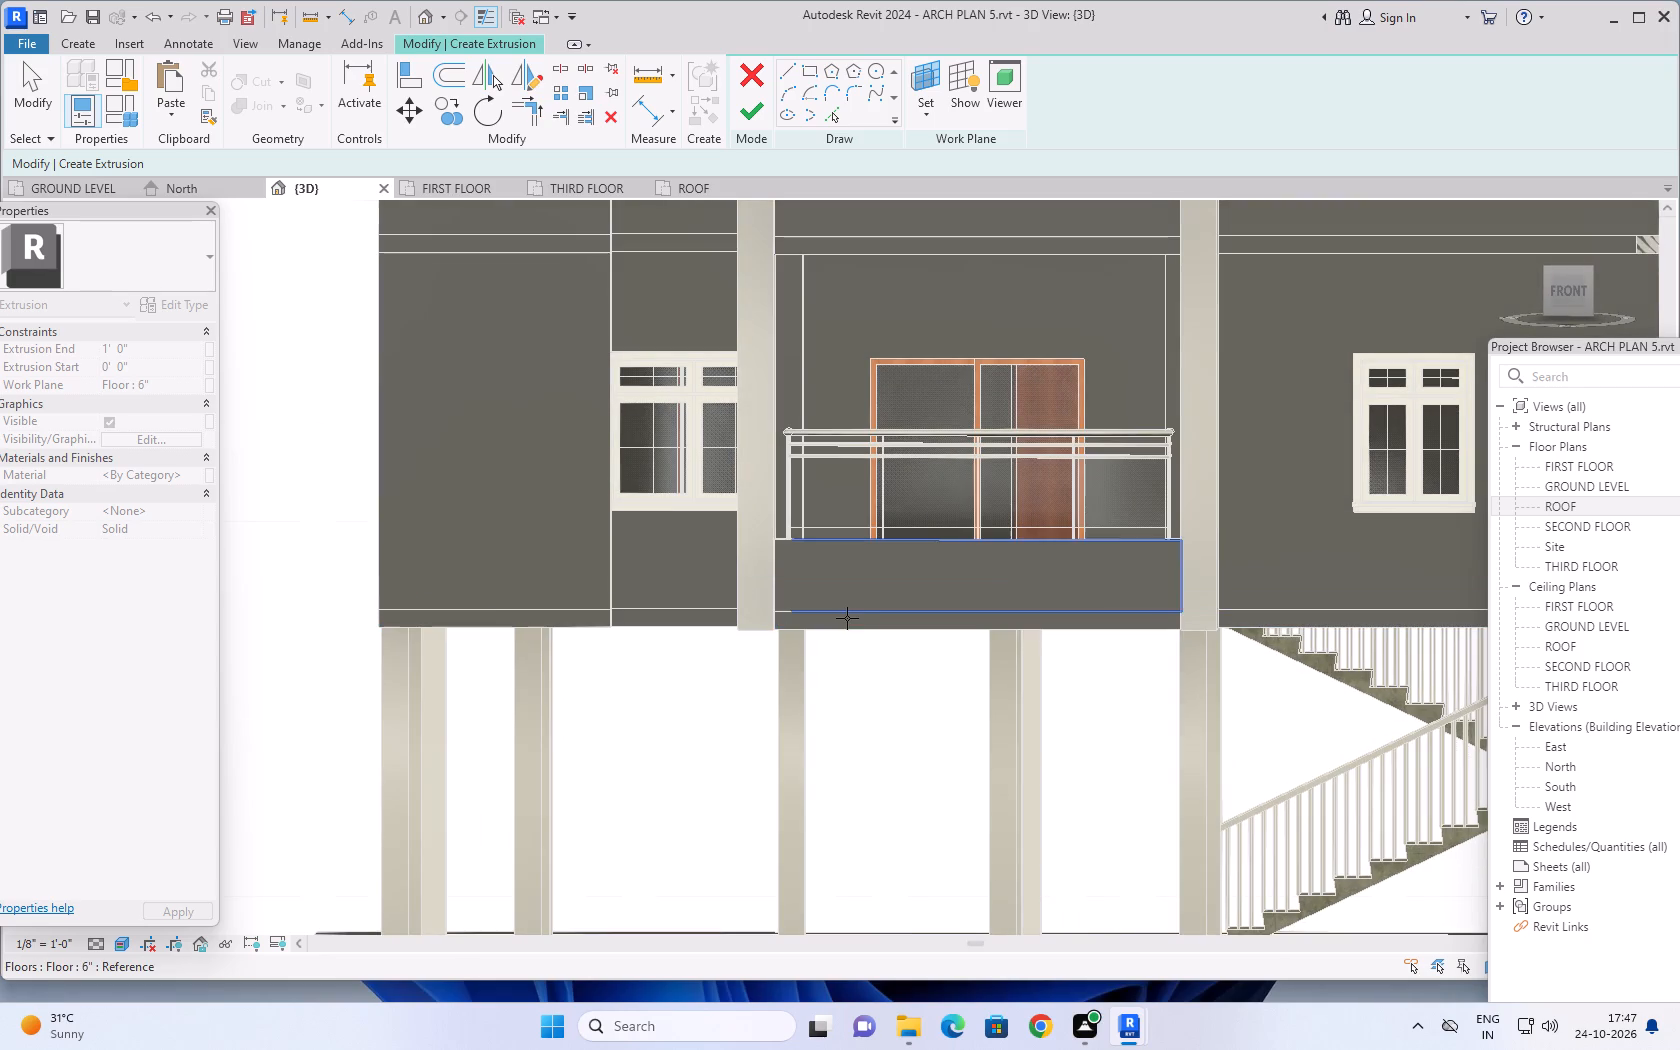
{"action": "left_click", "coordinate": [843, 622]}
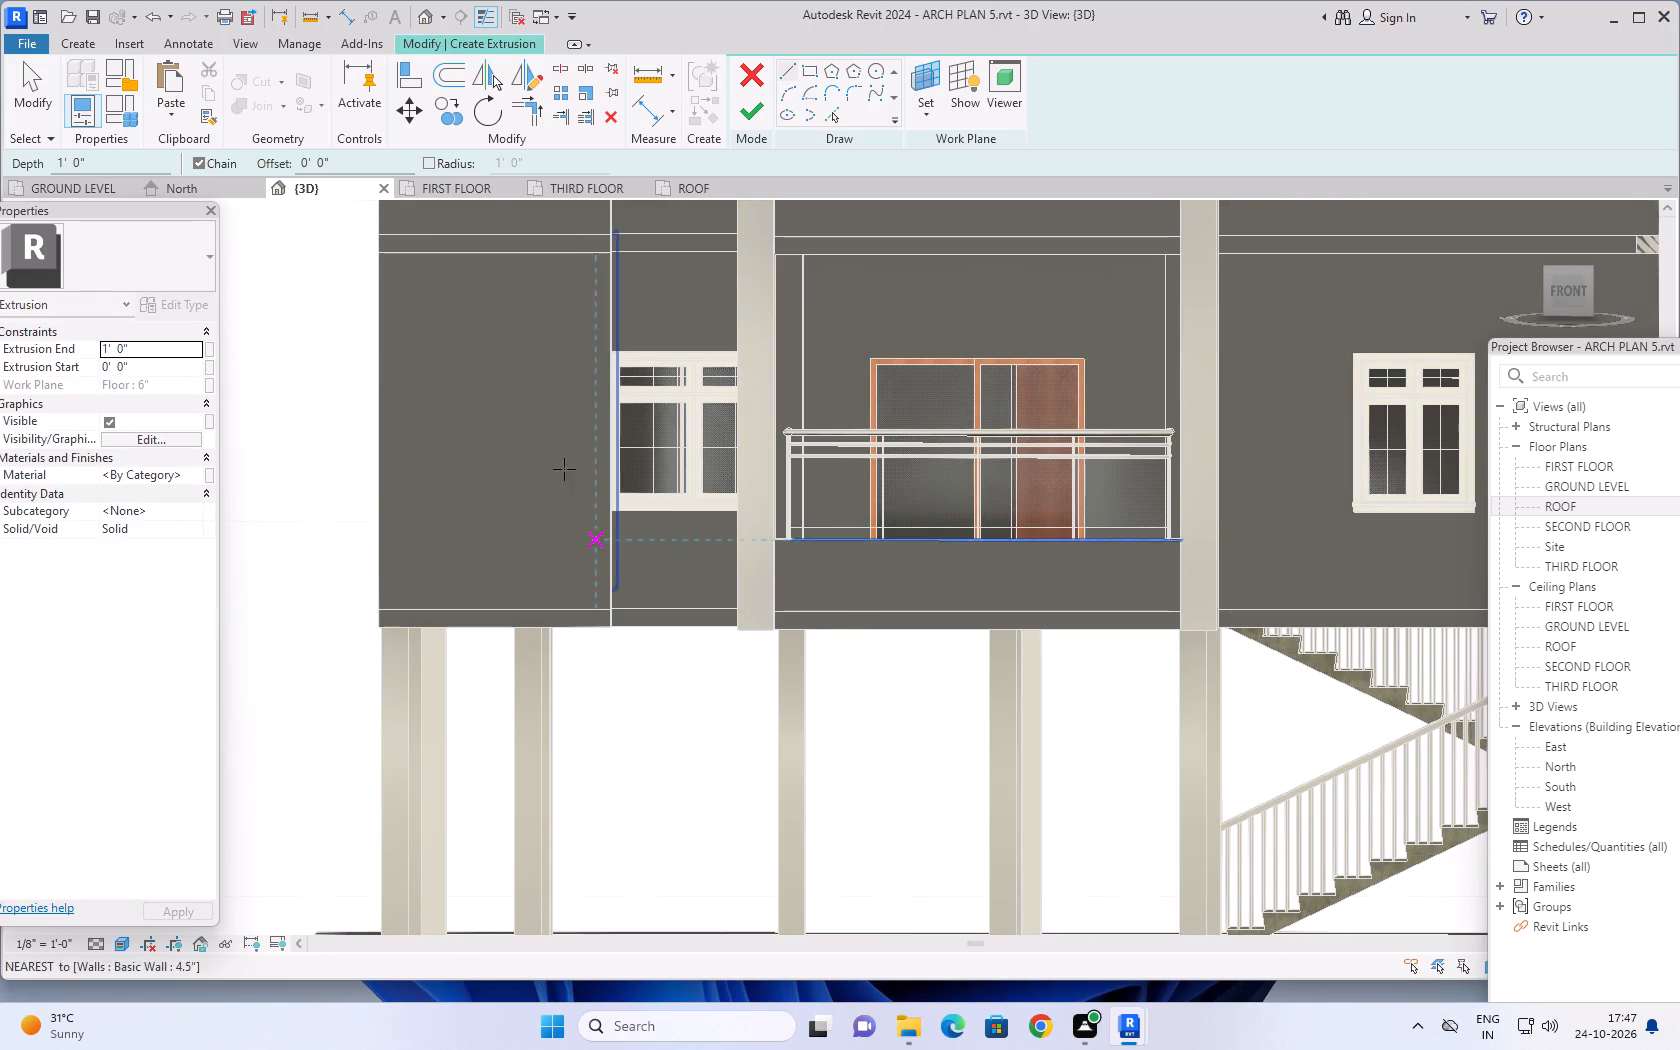
Sketch a rectangle 11'-5" long and about 10 3/8" high along the lower balcony's bottom edge, between the two vertical extrusions.
{"action": "left_click", "coordinate": [813, 71]}
{"action": "scroll", "coordinate": [795, 589], "scroll_direction": "up", "scroll_amount": 2}
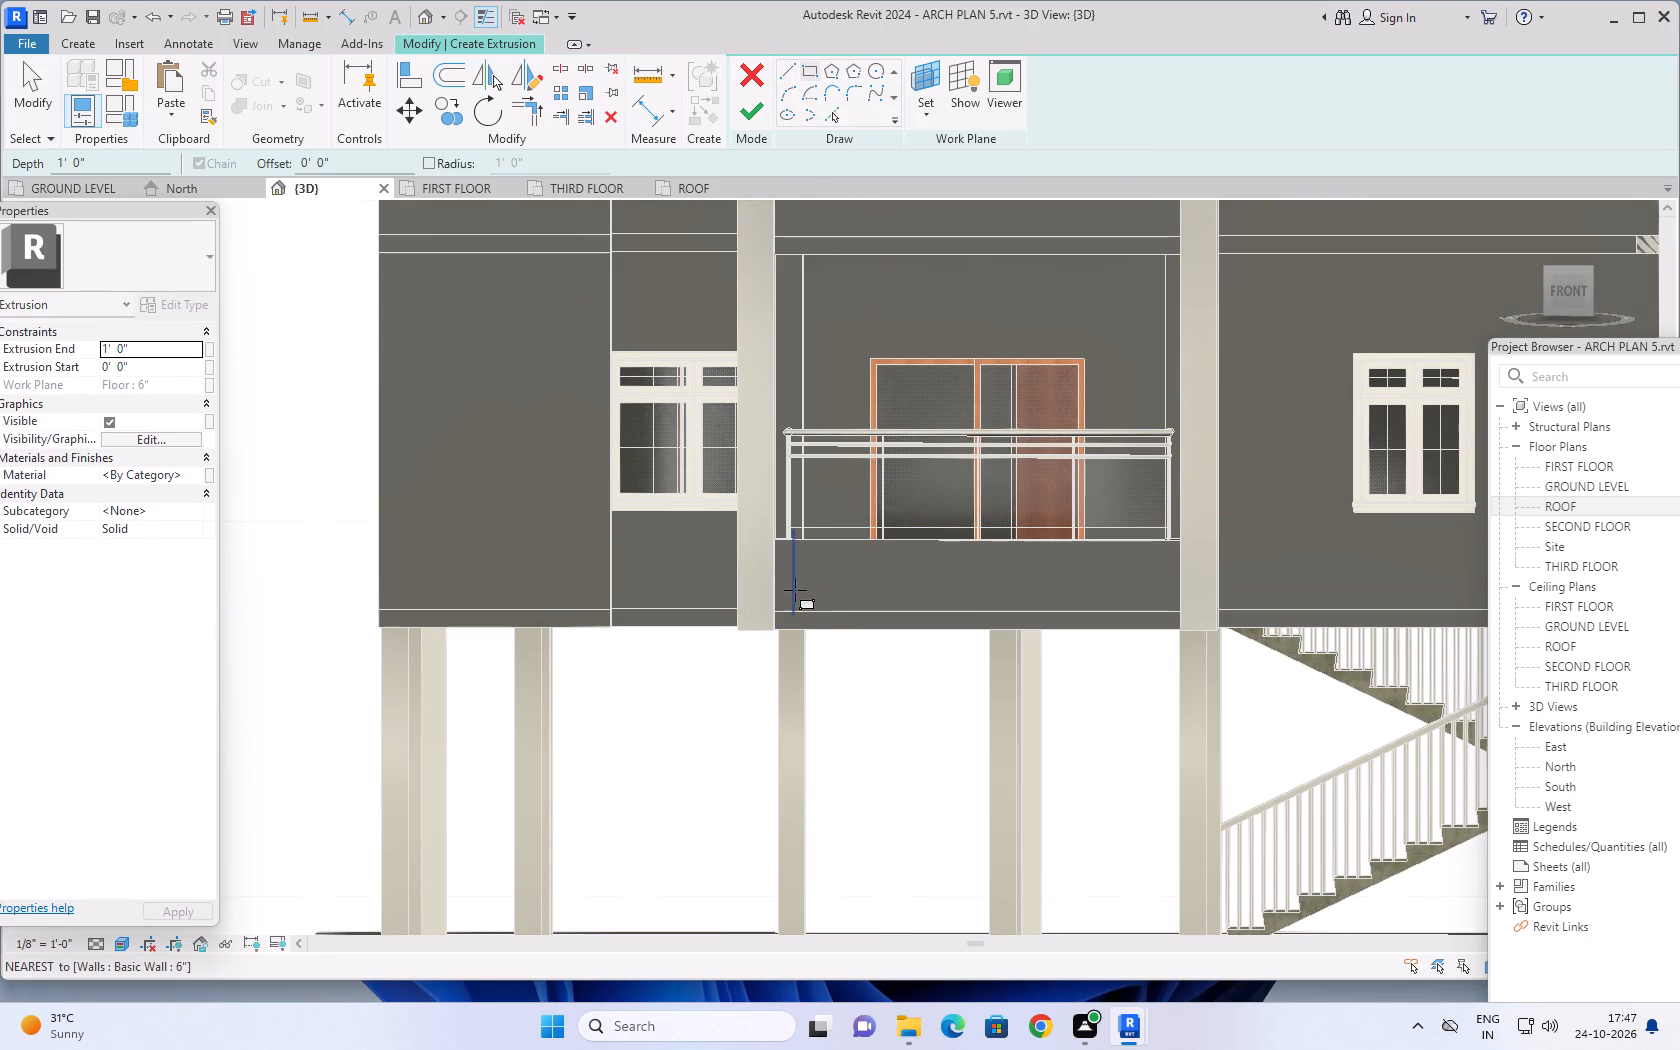
{"action": "scroll", "coordinate": [795, 590], "scroll_direction": "up", "scroll_amount": 3}
{"action": "middle_click_drag", "start_coordinate": [790, 606], "coordinate": [795, 676], "text": "shift"}
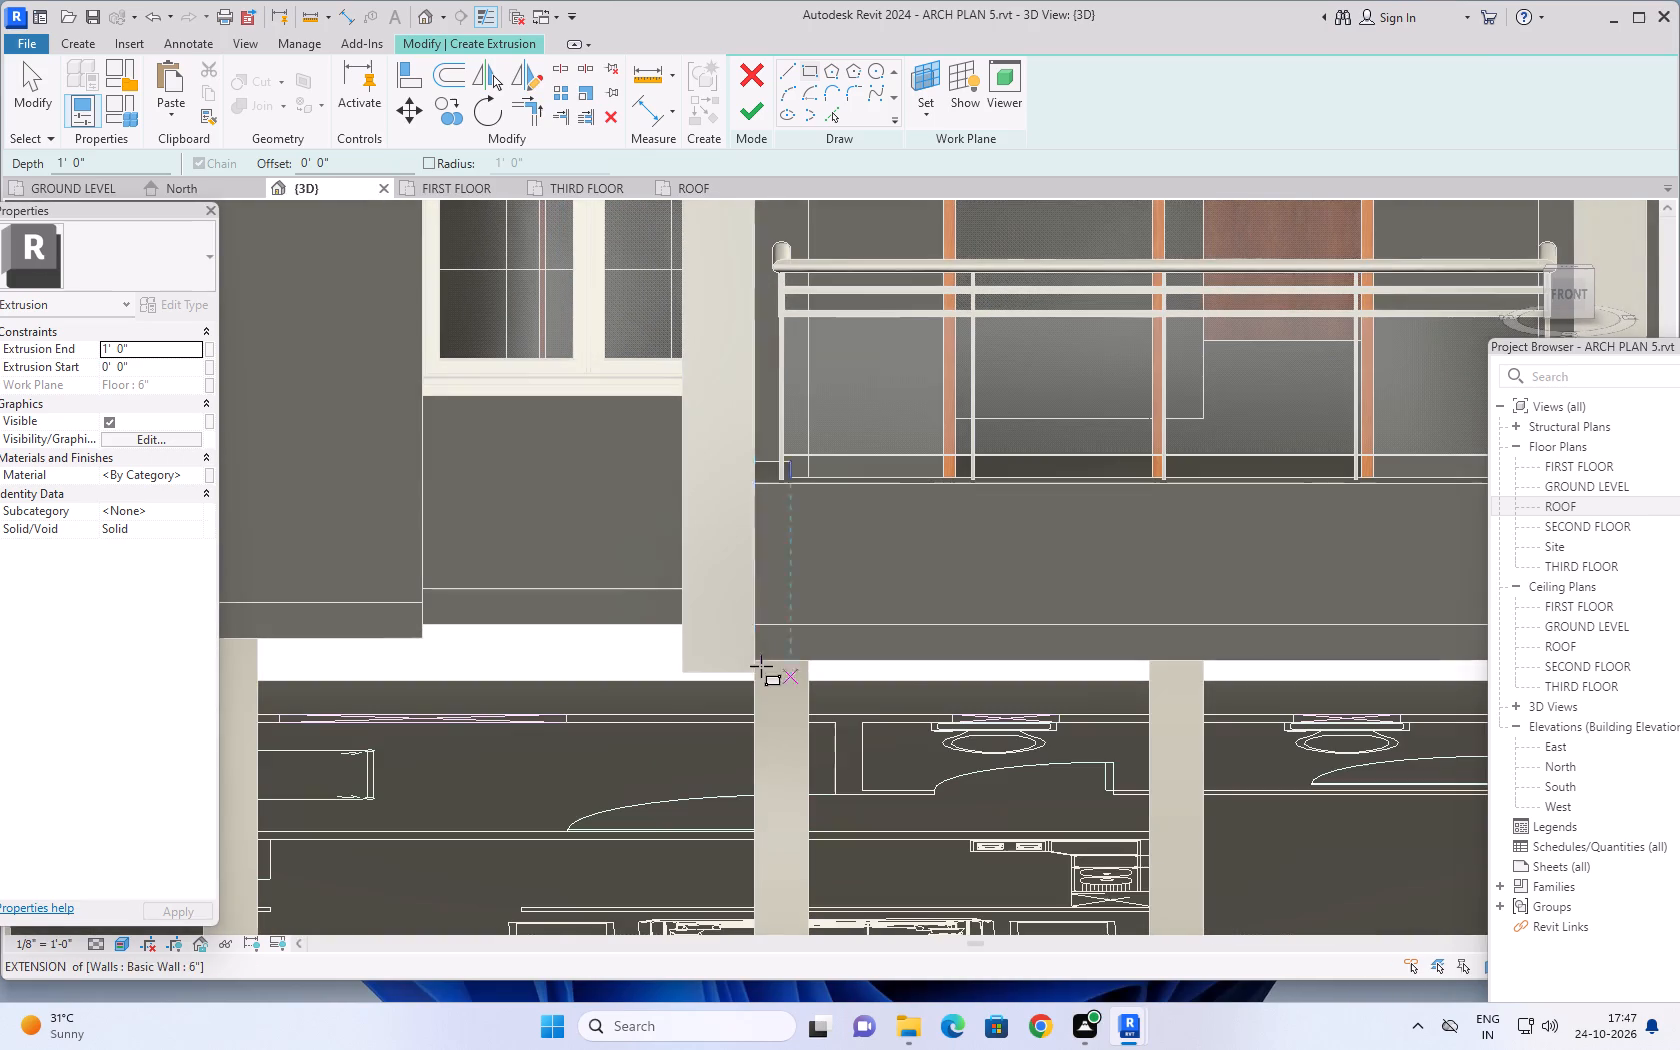
{"action": "middle_click_drag", "start_coordinate": [809, 638], "coordinate": [807, 627], "text": "shift"}
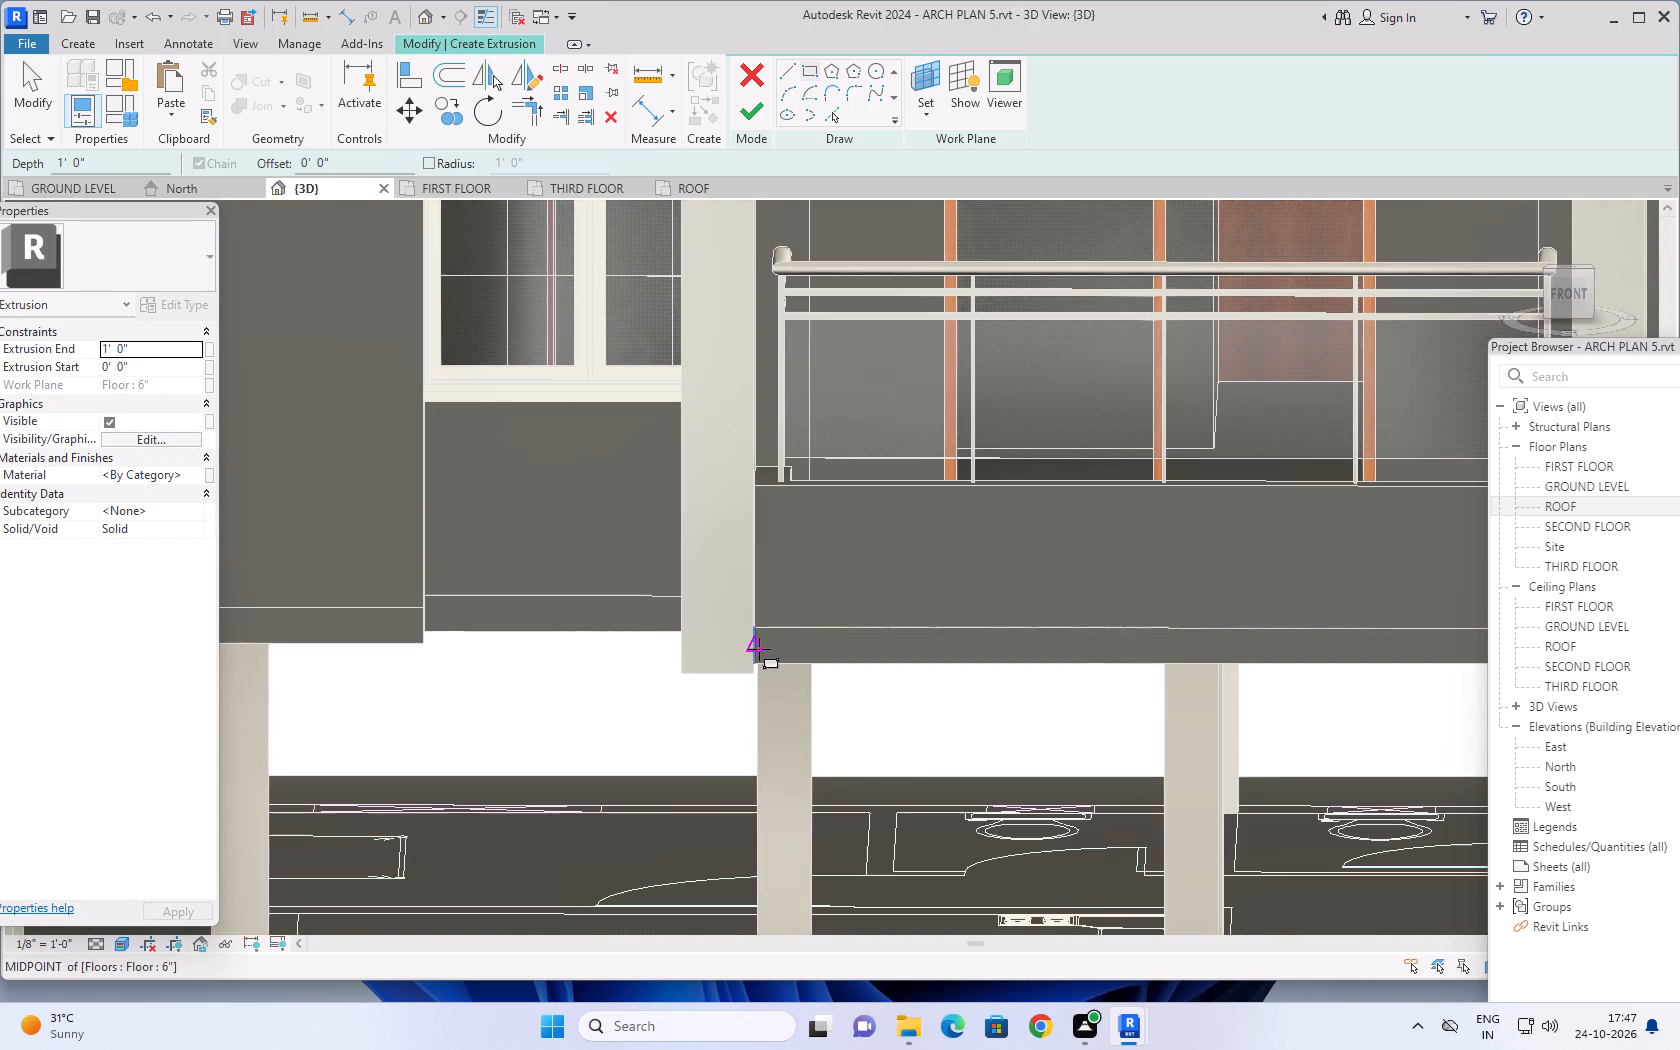
{"action": "left_click", "coordinate": [758, 660]}
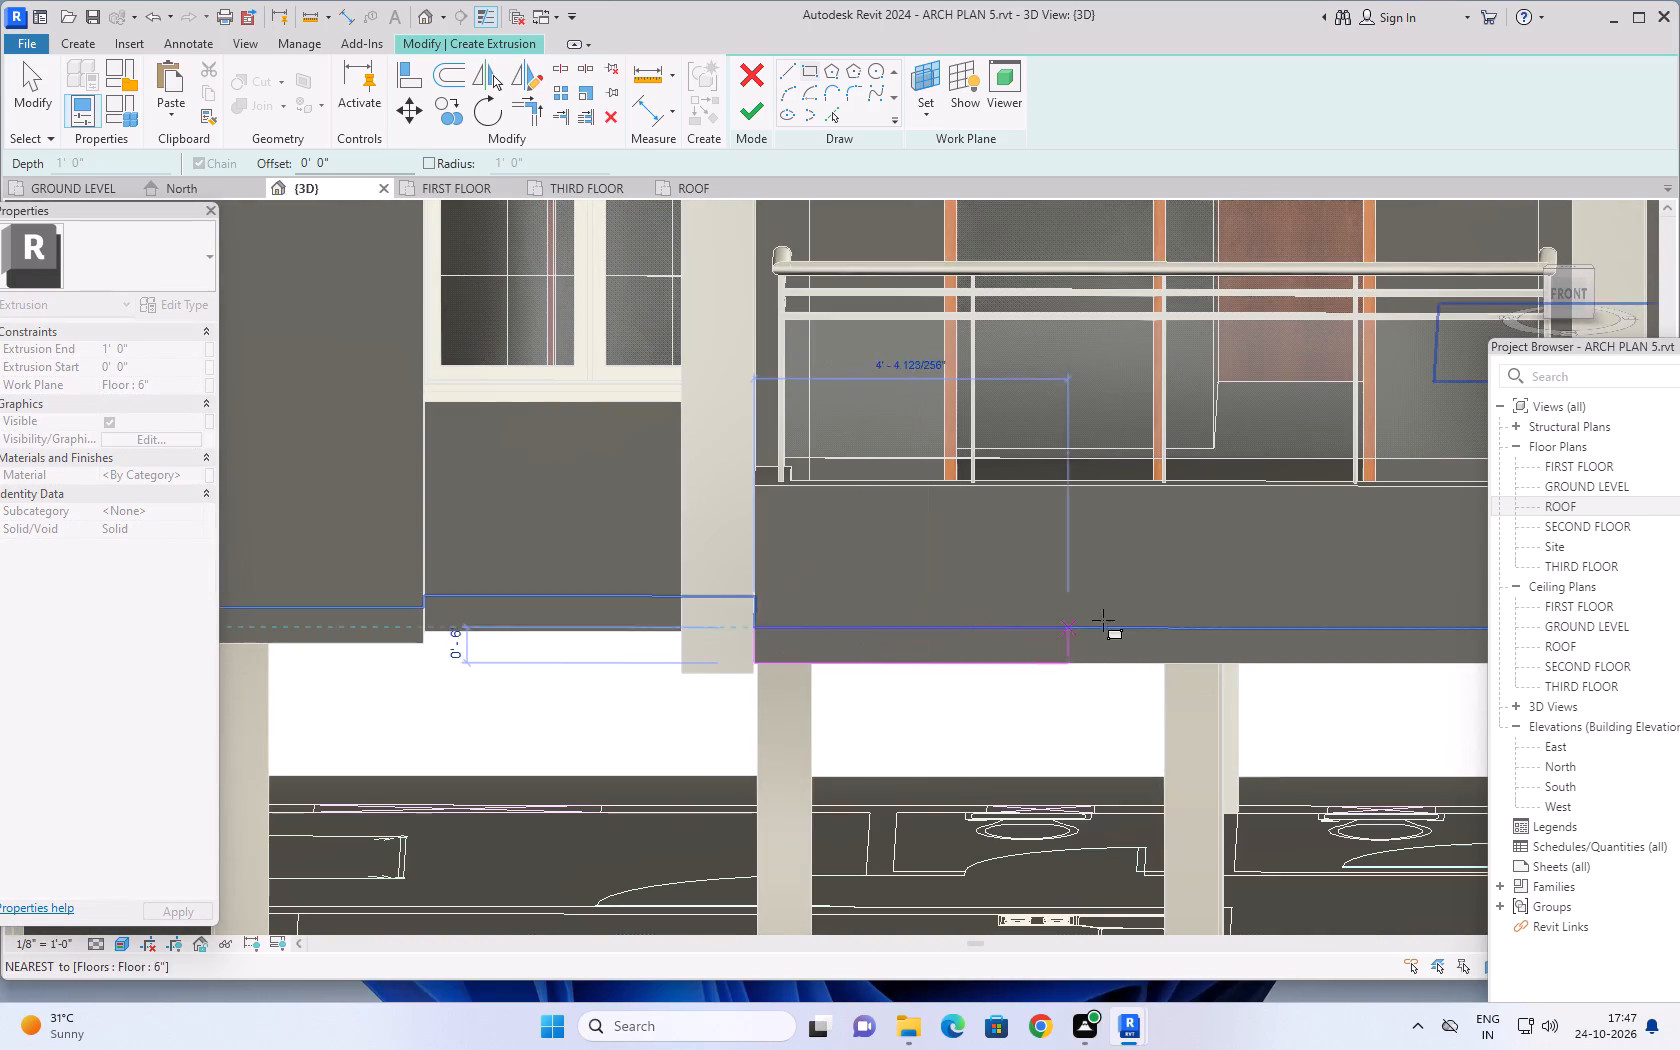
{"action": "scroll", "coordinate": [1150, 613], "scroll_direction": "down", "scroll_amount": 3}
{"action": "middle_click_drag", "start_coordinate": [1240, 605], "coordinate": [952, 646]}
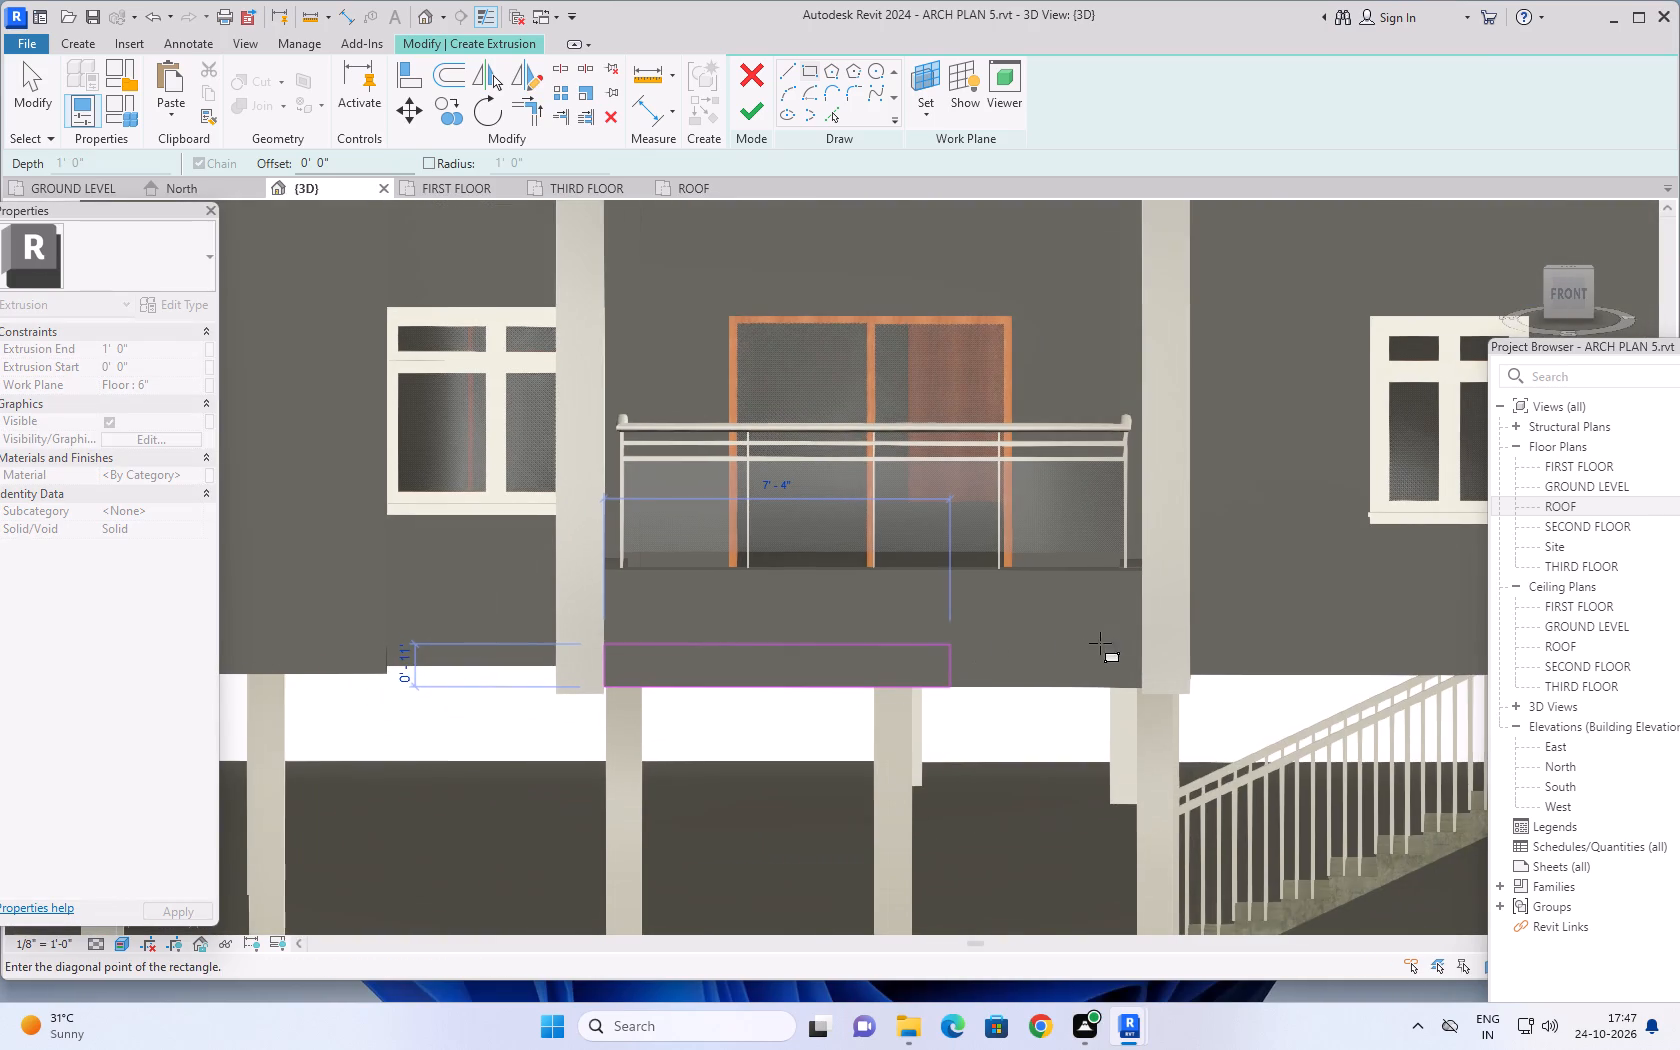
{"action": "left_click", "coordinate": [1142, 647]}
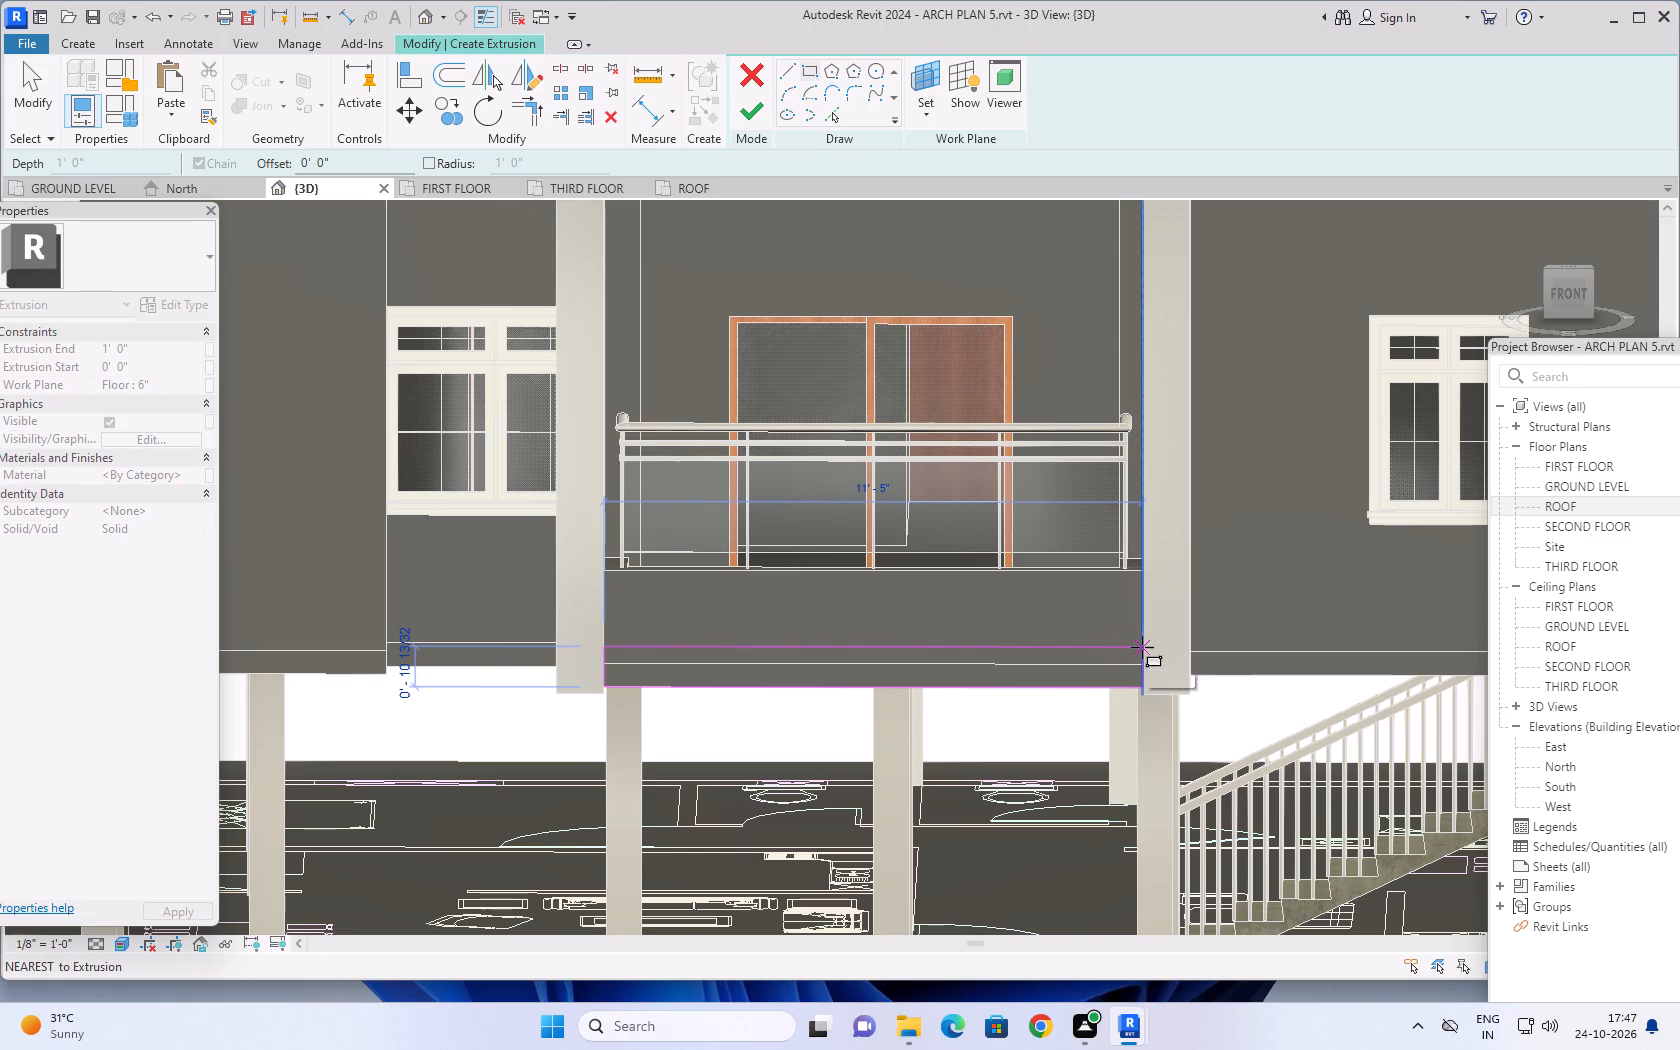
Set the sketched rectangle's height to 1' and finish the bottom horizontal extrusion with a 1' depth.
{"action": "middle_click_drag", "start_coordinate": [963, 640], "coordinate": [1005, 681]}
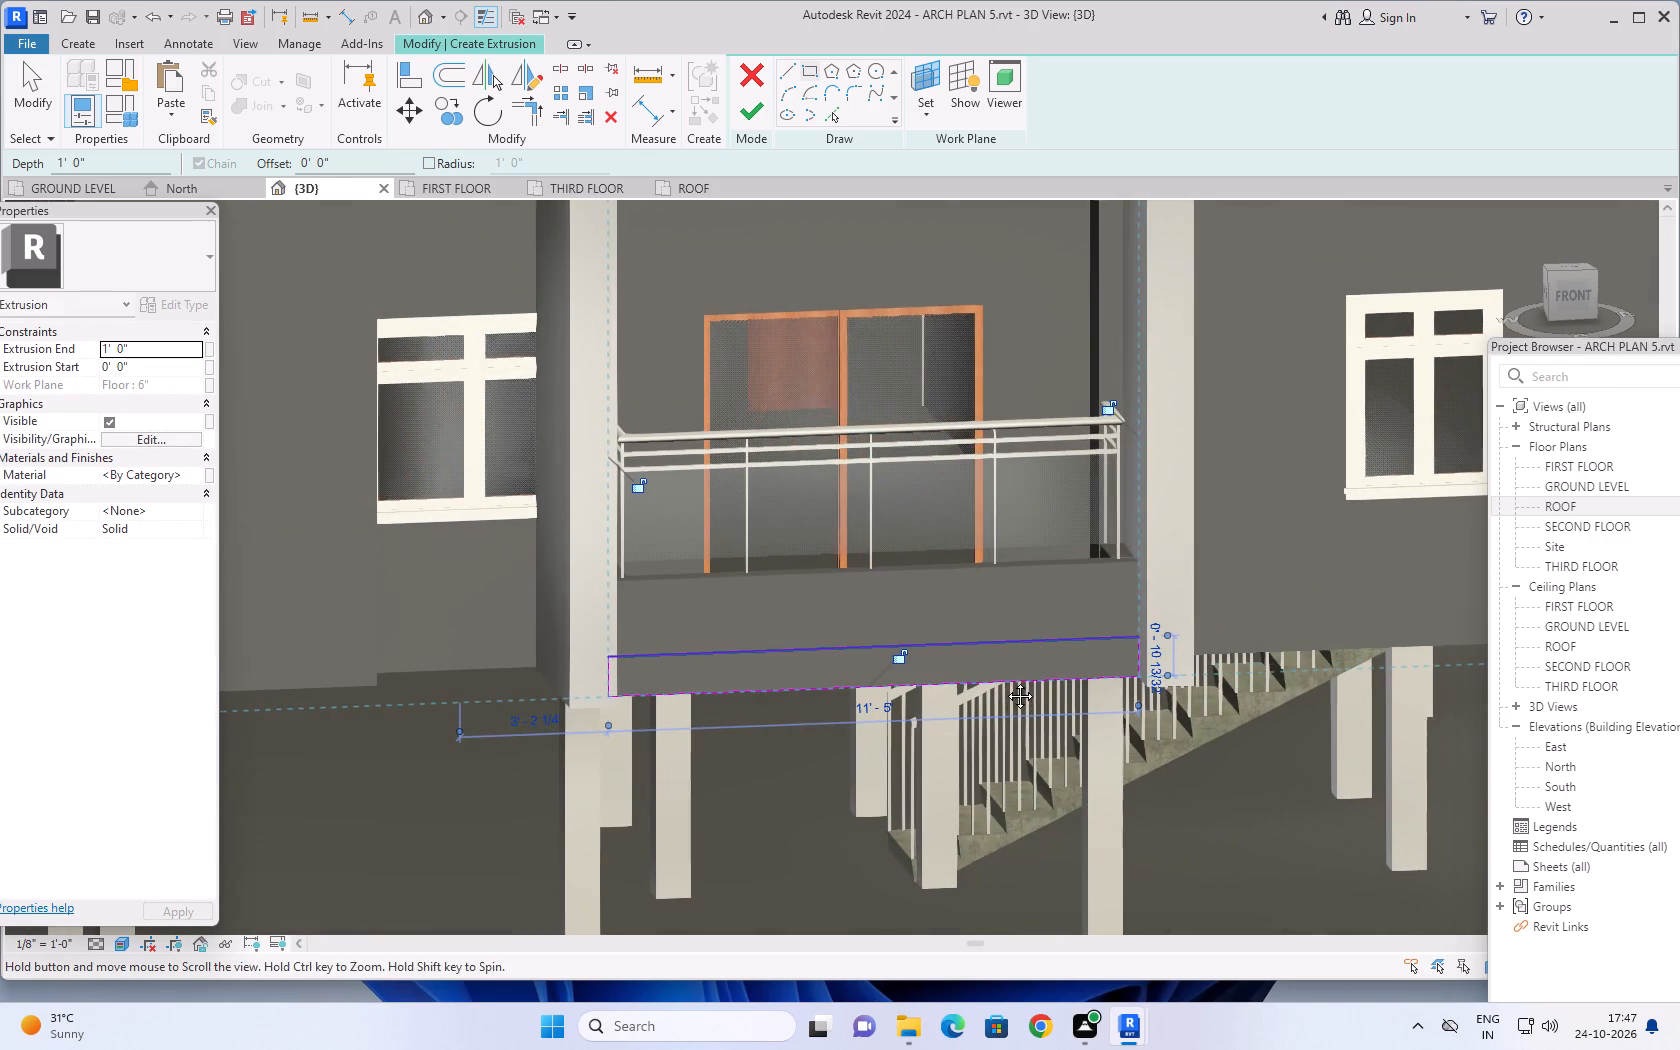
{"action": "middle_click_drag", "start_coordinate": [1005, 681], "coordinate": [1003, 681]}
{"action": "scroll", "coordinate": [1037, 643], "scroll_direction": "up", "scroll_amount": 6}
{"action": "key", "text": "Escape"}
{"action": "key", "text": "Escape"}
{"action": "key", "text": "Escape"}
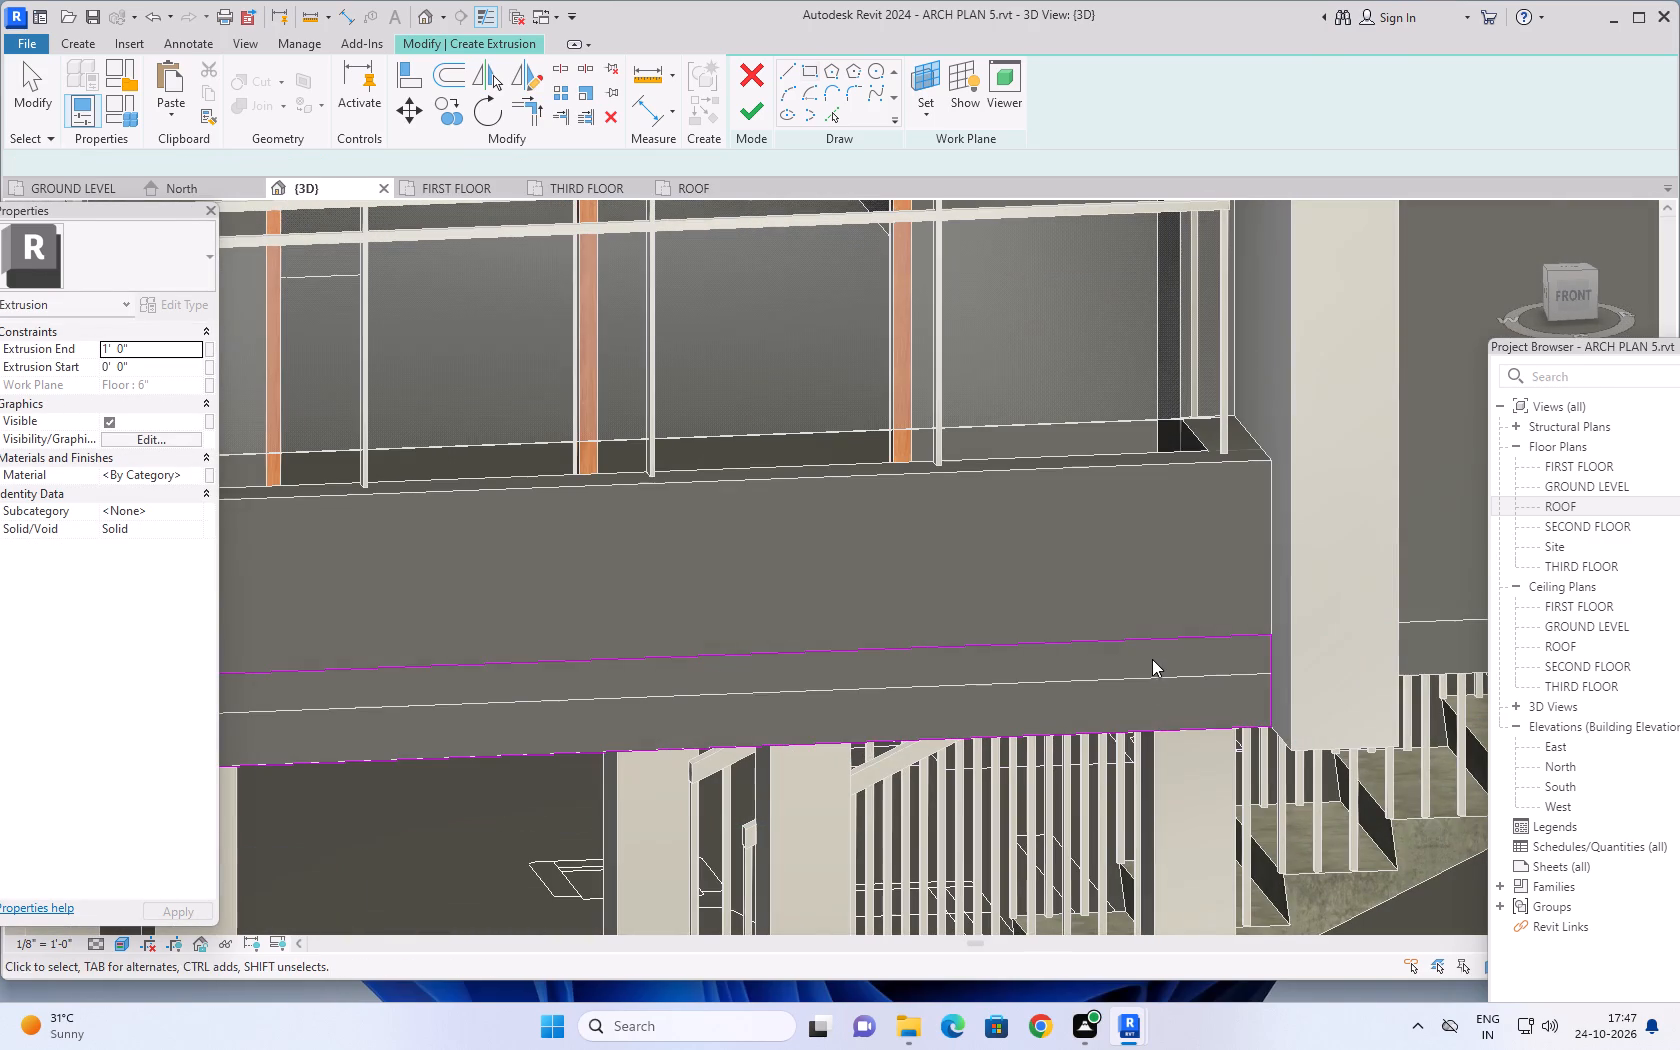
{"action": "left_click", "coordinate": [1154, 644]}
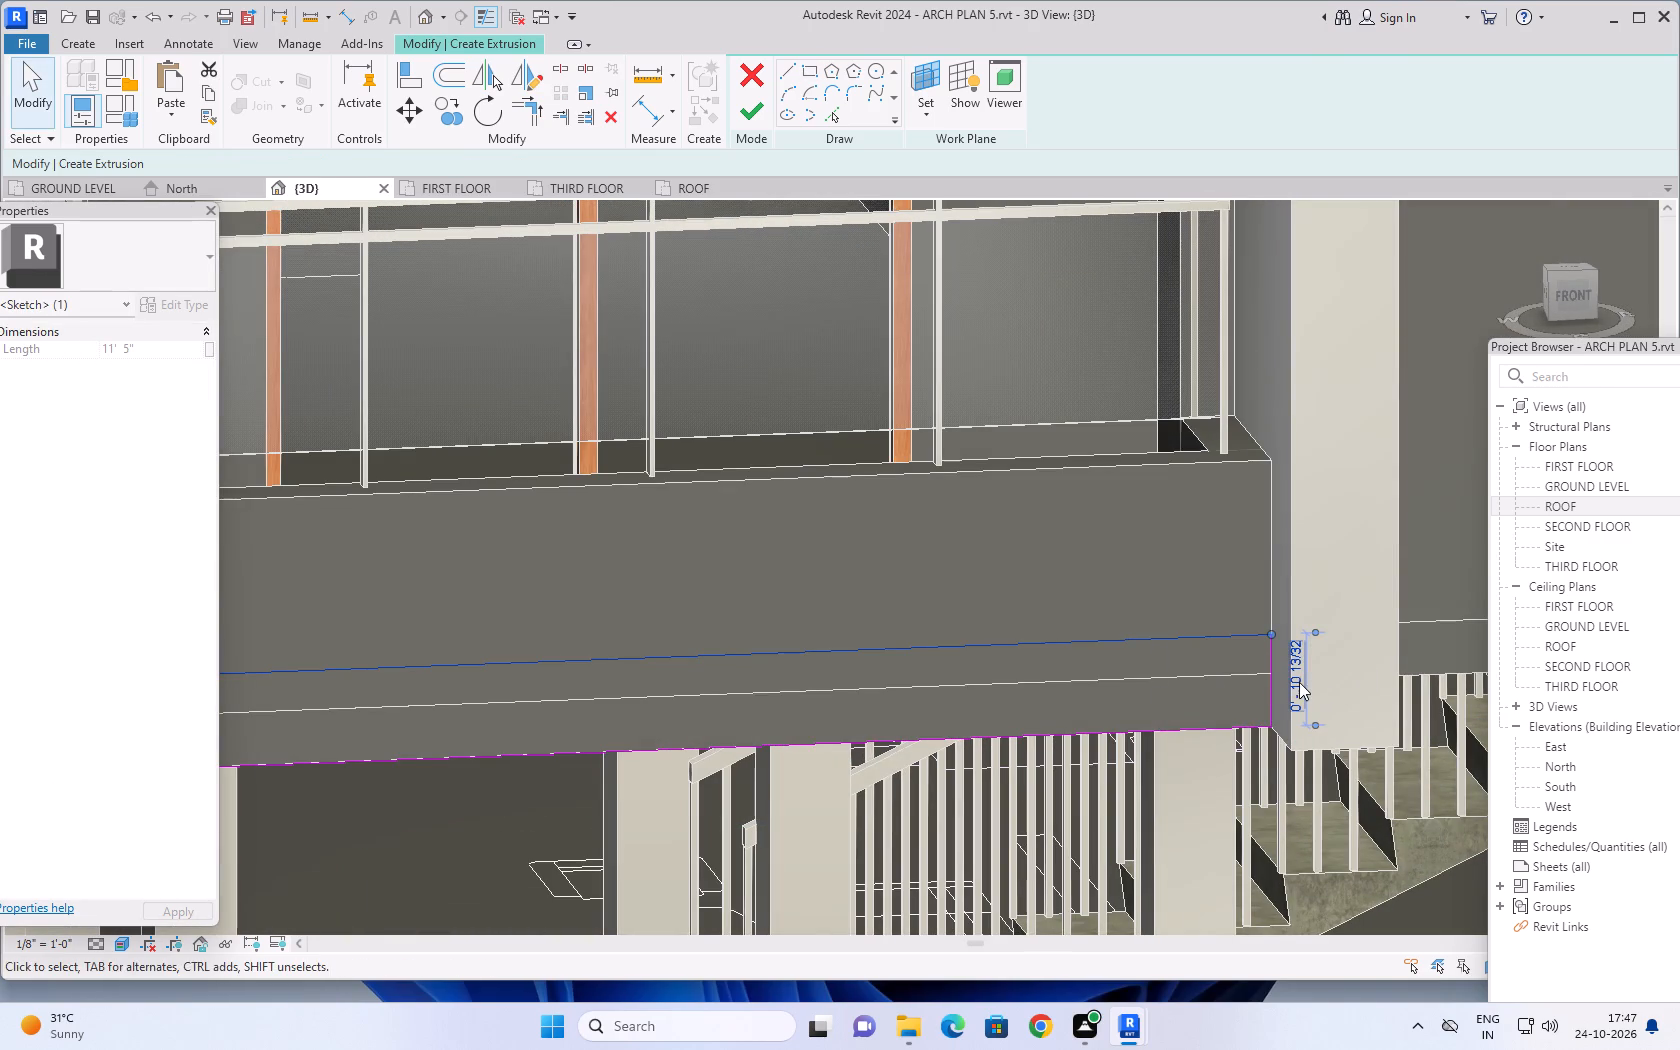
{"action": "left_click", "coordinate": [1299, 682]}
{"action": "type", "text": "1'"}
{"action": "key", "text": "Return"}
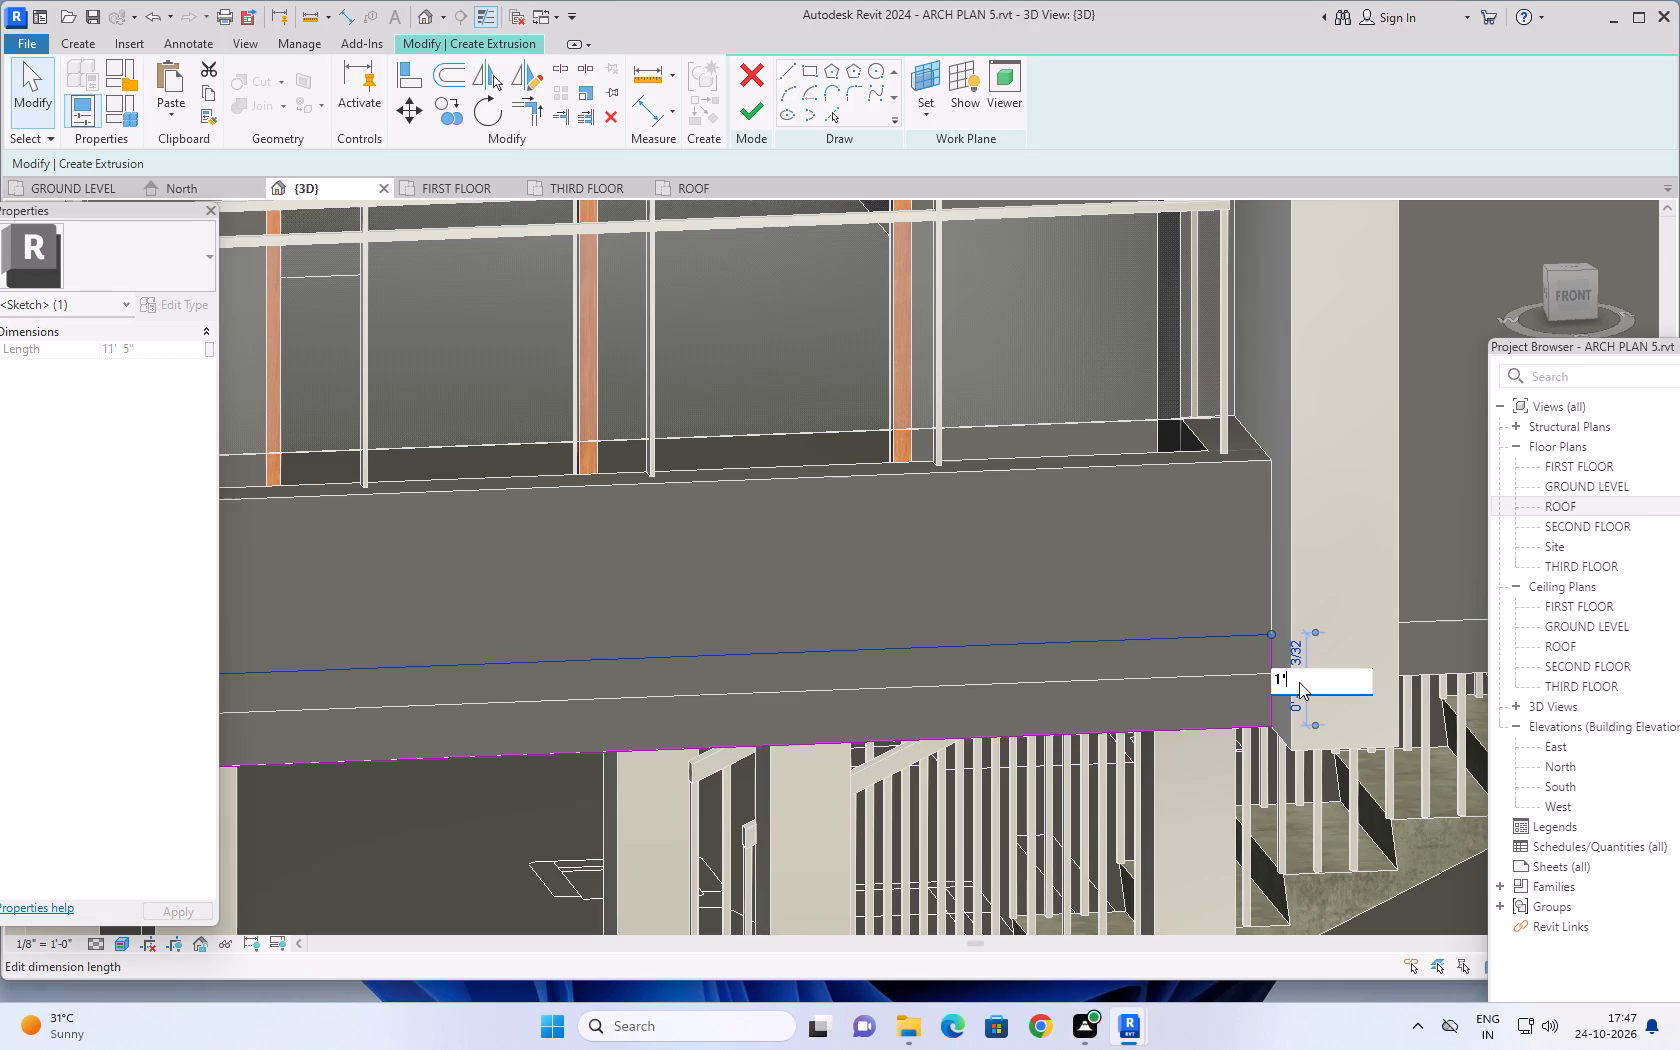
{"action": "scroll", "coordinate": [1114, 658], "scroll_direction": "down", "scroll_amount": 4}
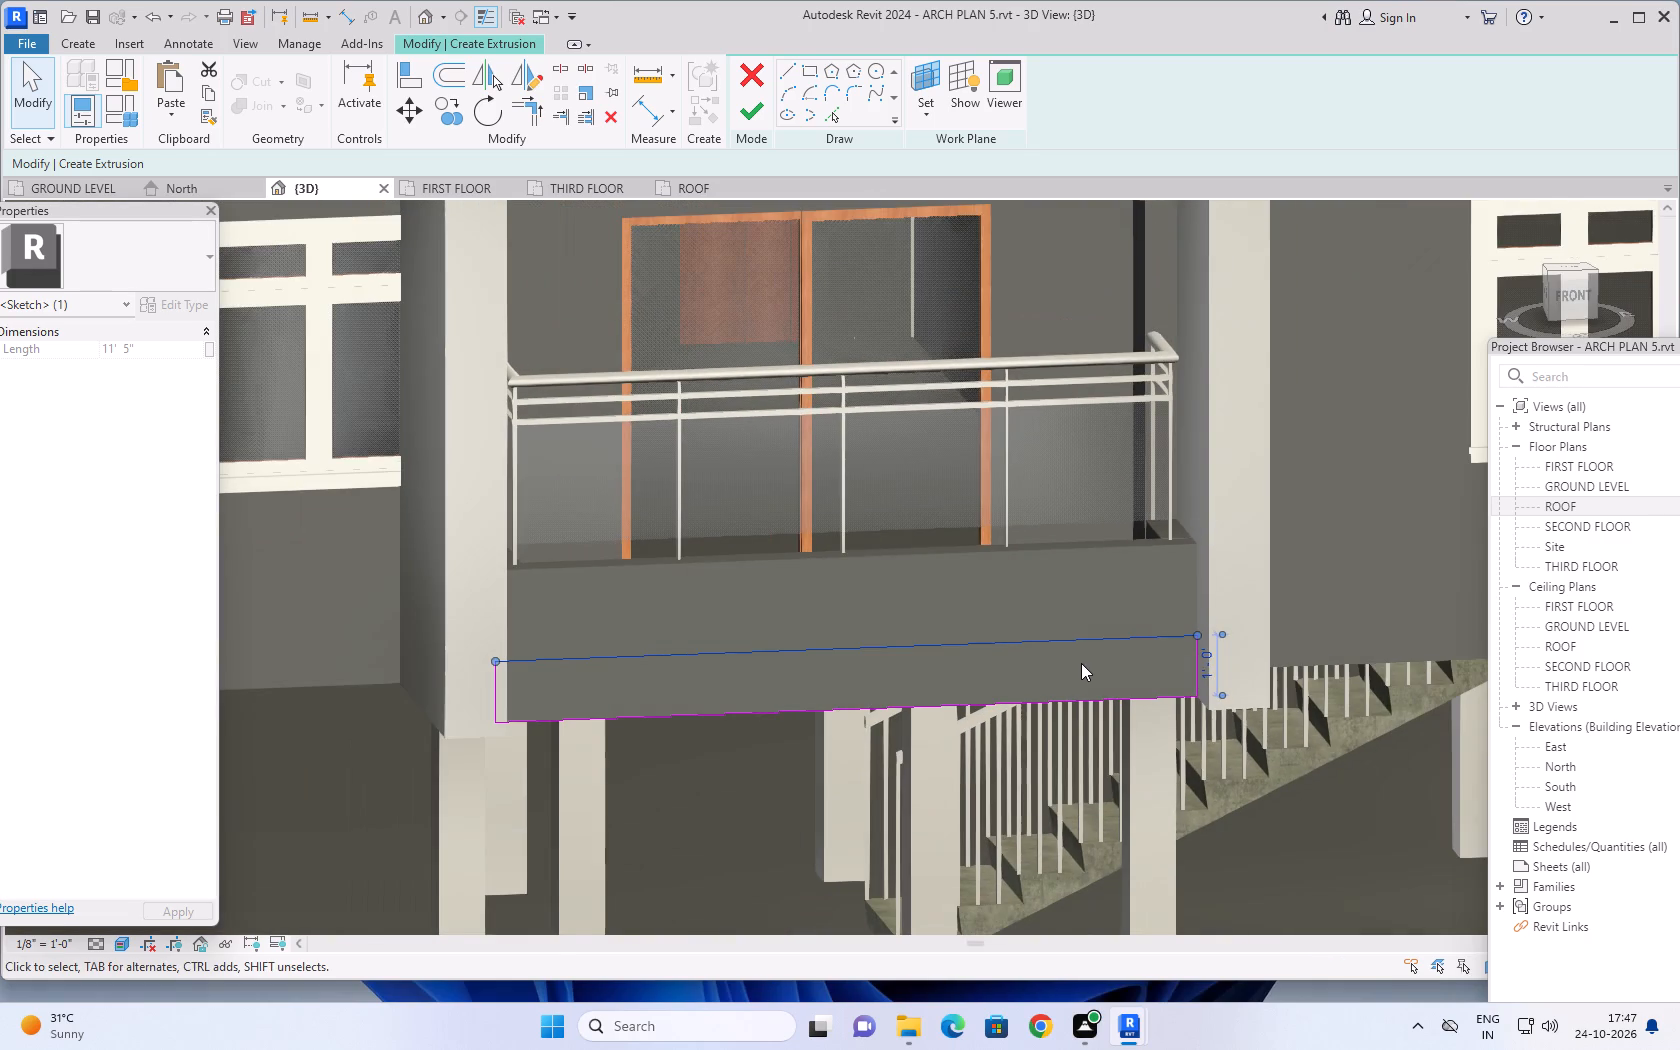
{"action": "left_click", "coordinate": [750, 117]}
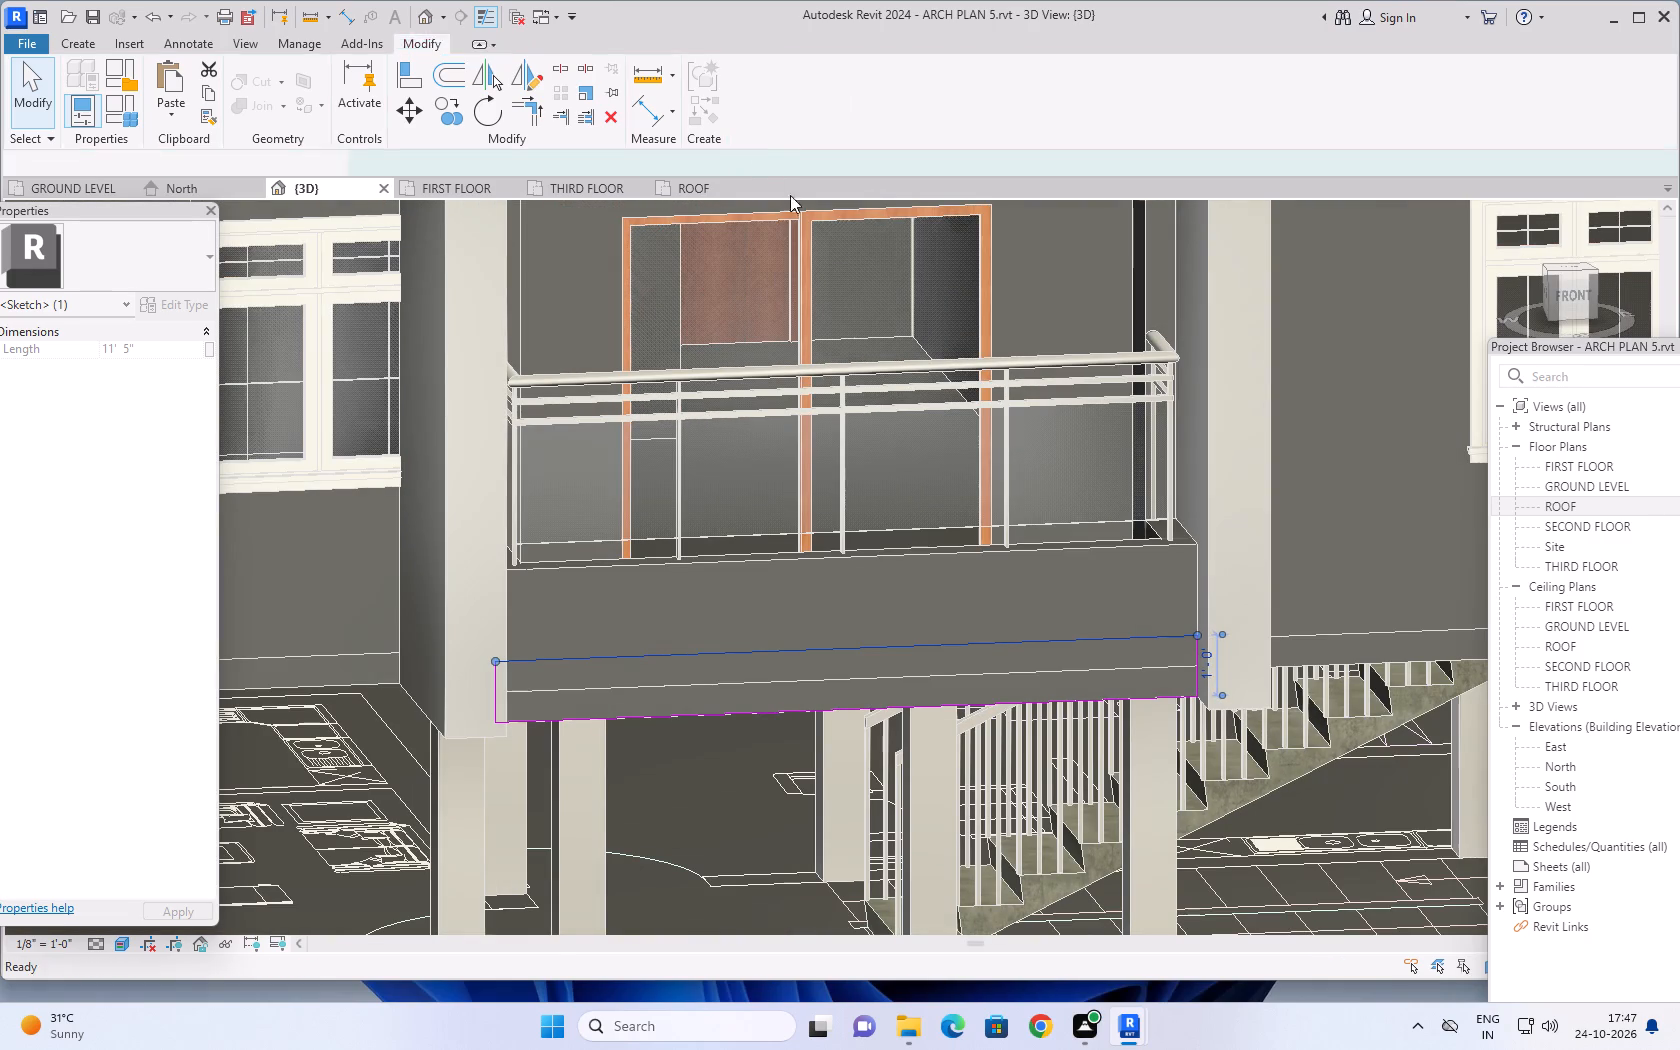
Align the bottom horizontal extrusion's front face with the front face of the adjoining vertical extrusion.
{"action": "middle_click_drag", "start_coordinate": [919, 632], "coordinate": [985, 662], "text": "shift"}
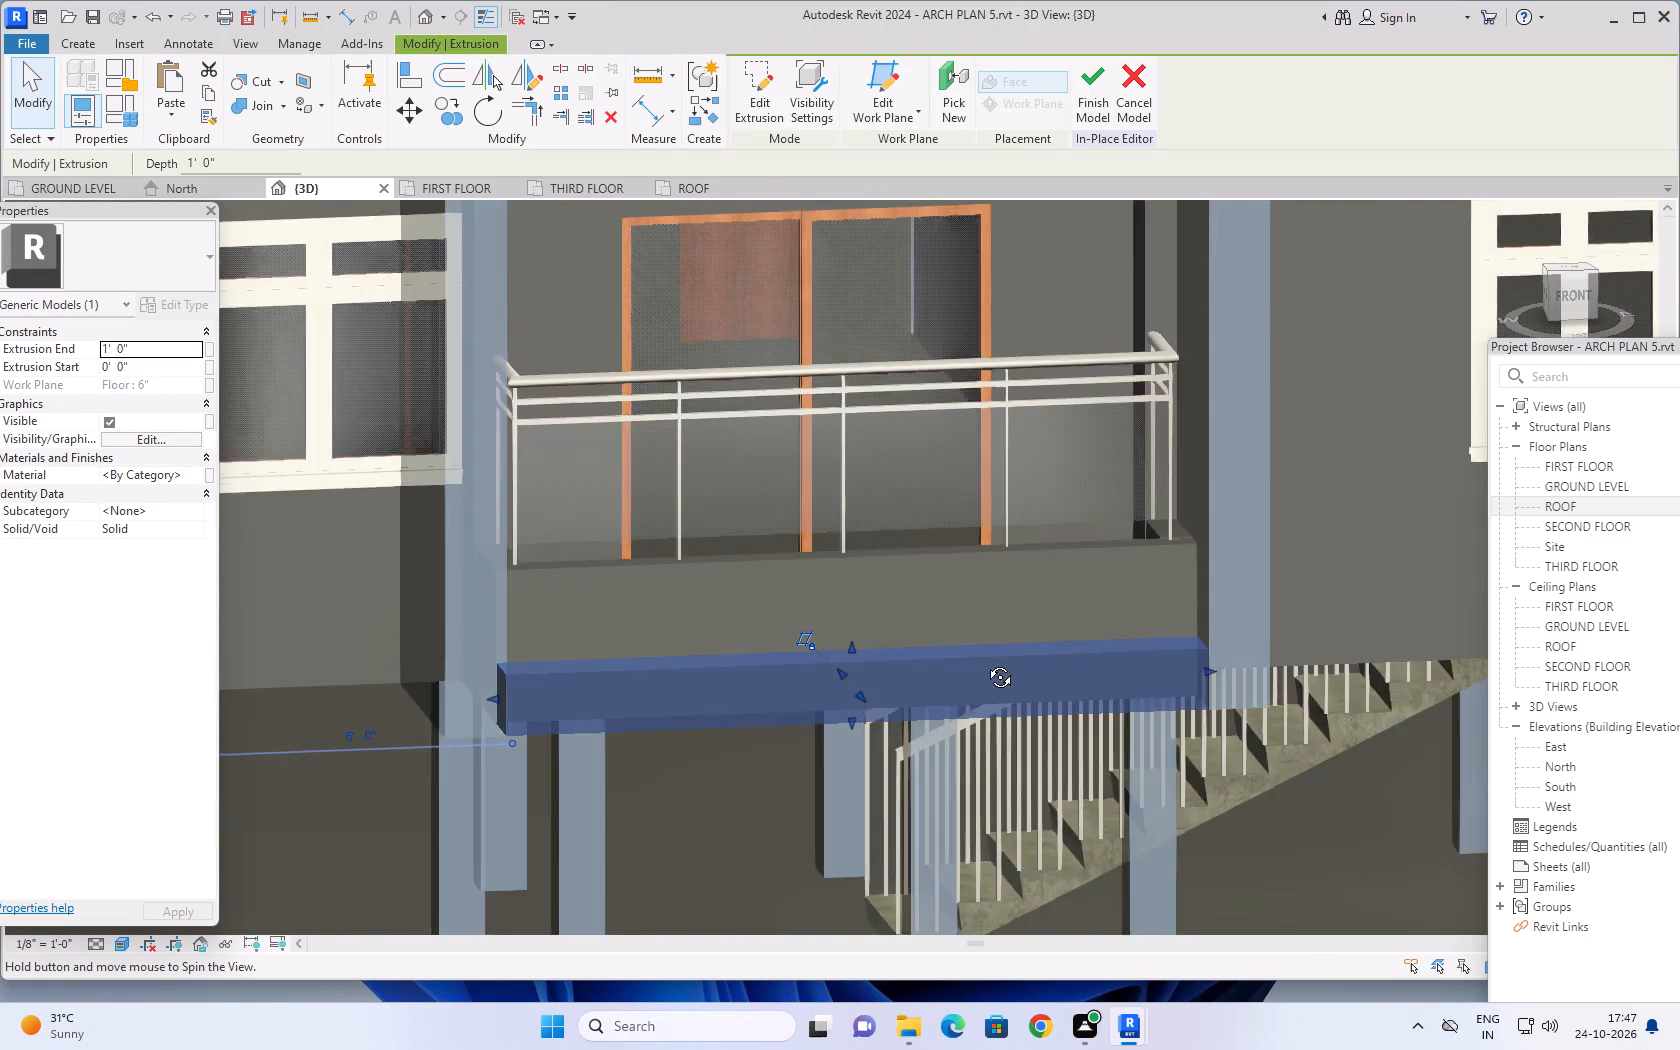
{"action": "middle_click_drag", "start_coordinate": [985, 662], "coordinate": [1223, 701], "text": "shift"}
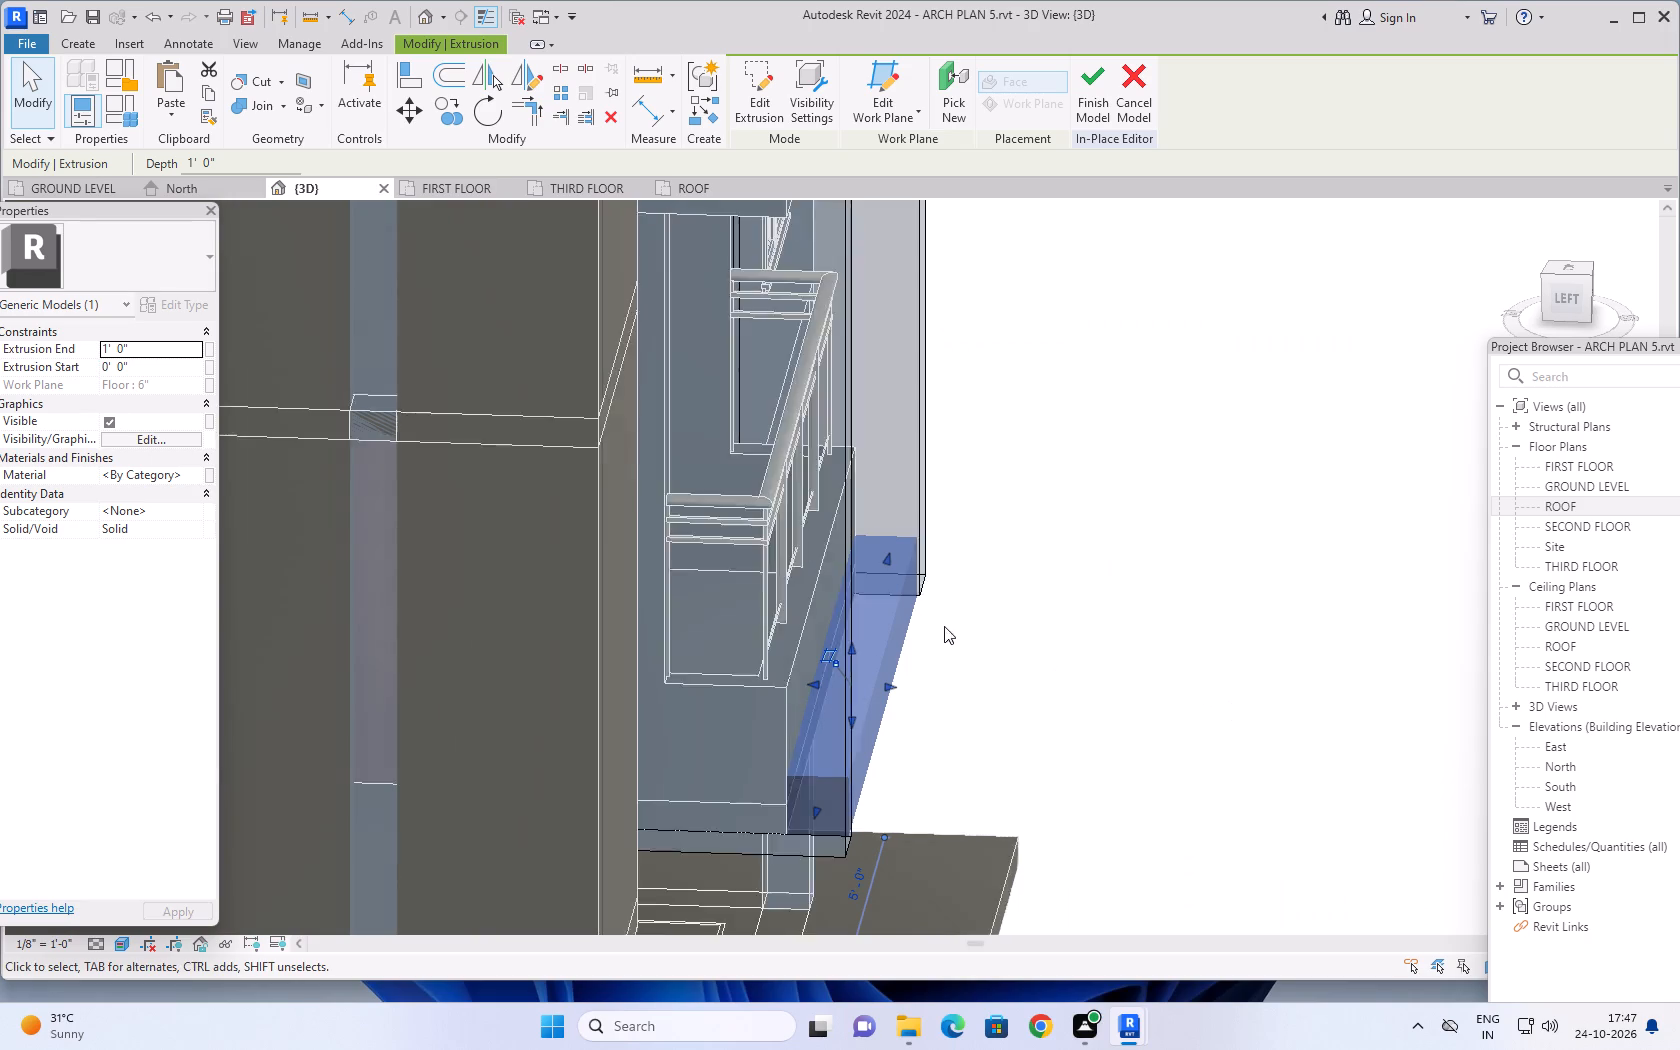
{"action": "scroll", "coordinate": [939, 614], "scroll_direction": "up", "scroll_amount": 6}
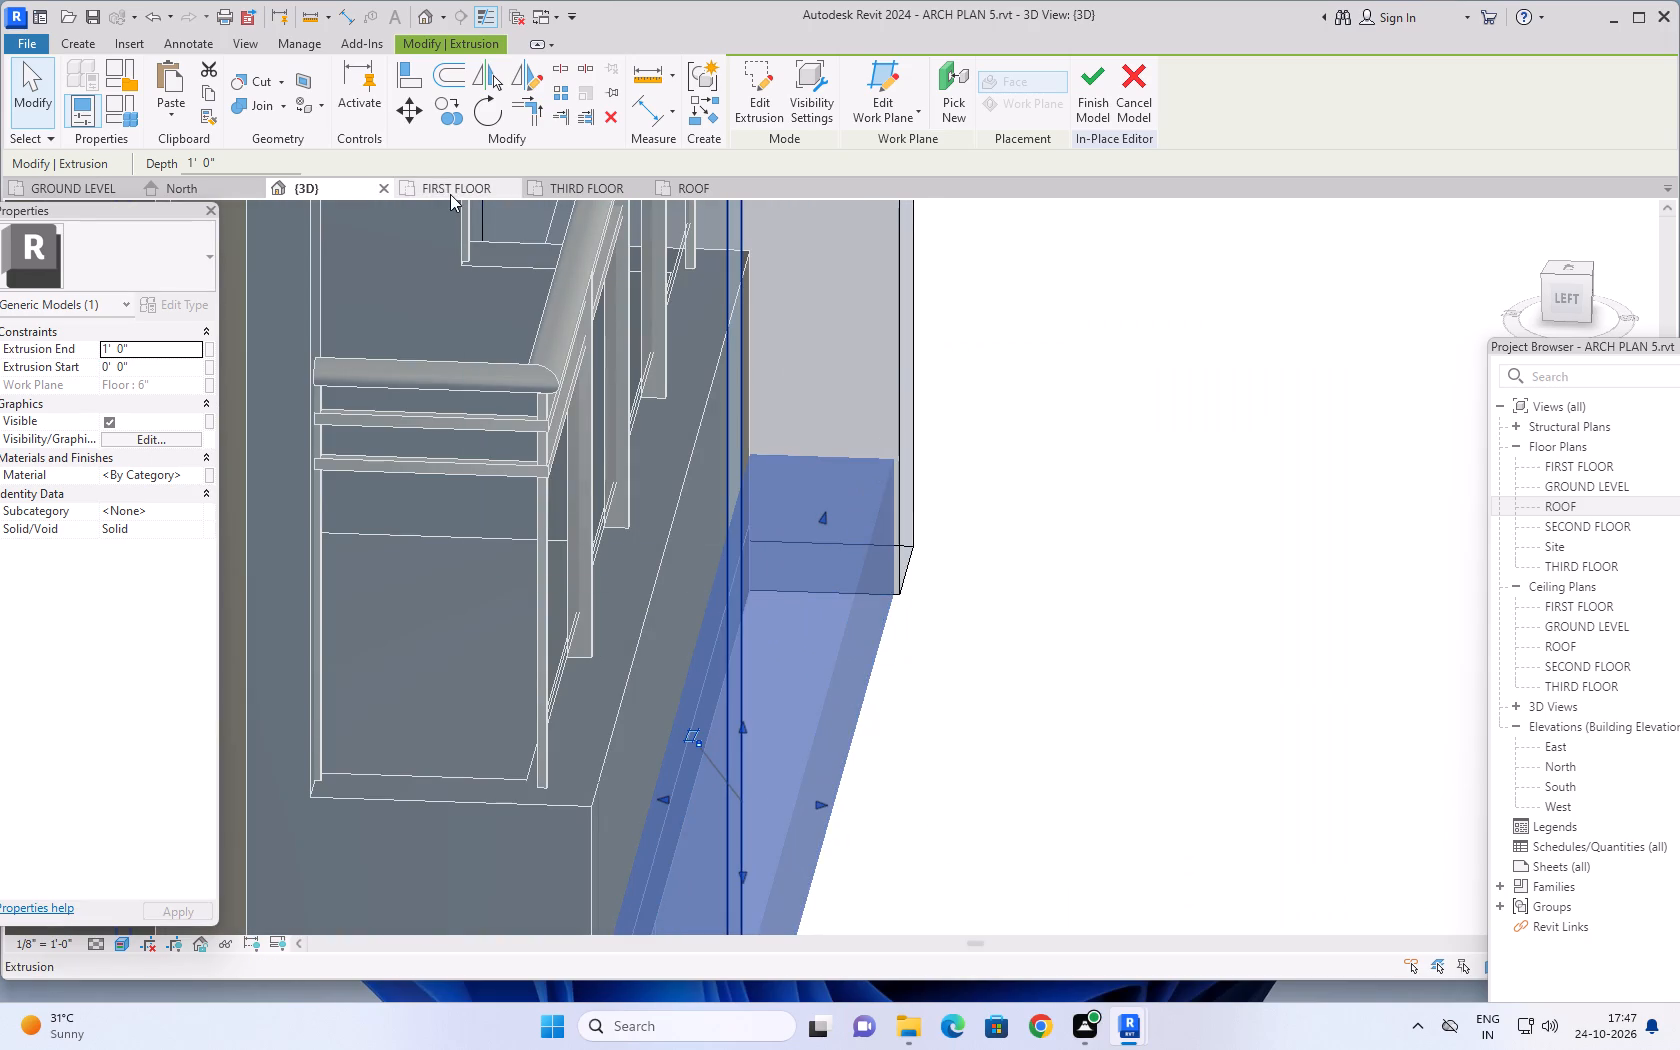
{"action": "left_click", "coordinate": [412, 85]}
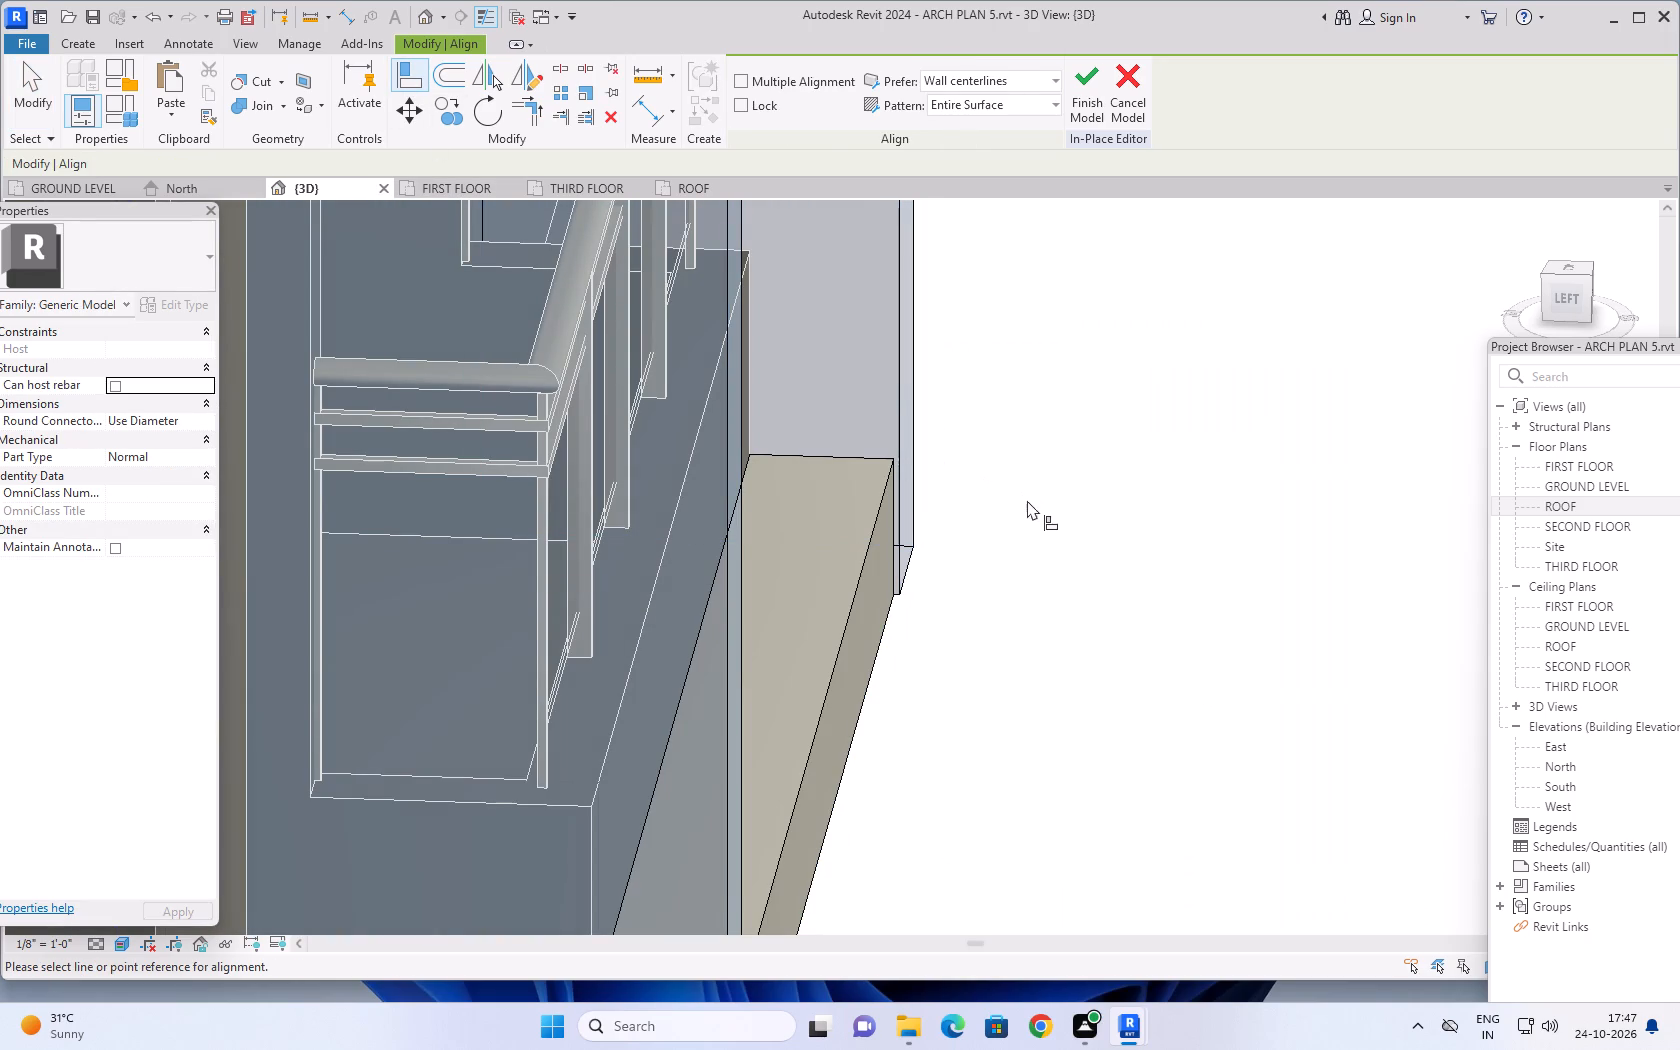
{"action": "middle_click_drag", "start_coordinate": [1051, 520], "coordinate": [940, 584], "text": "shift"}
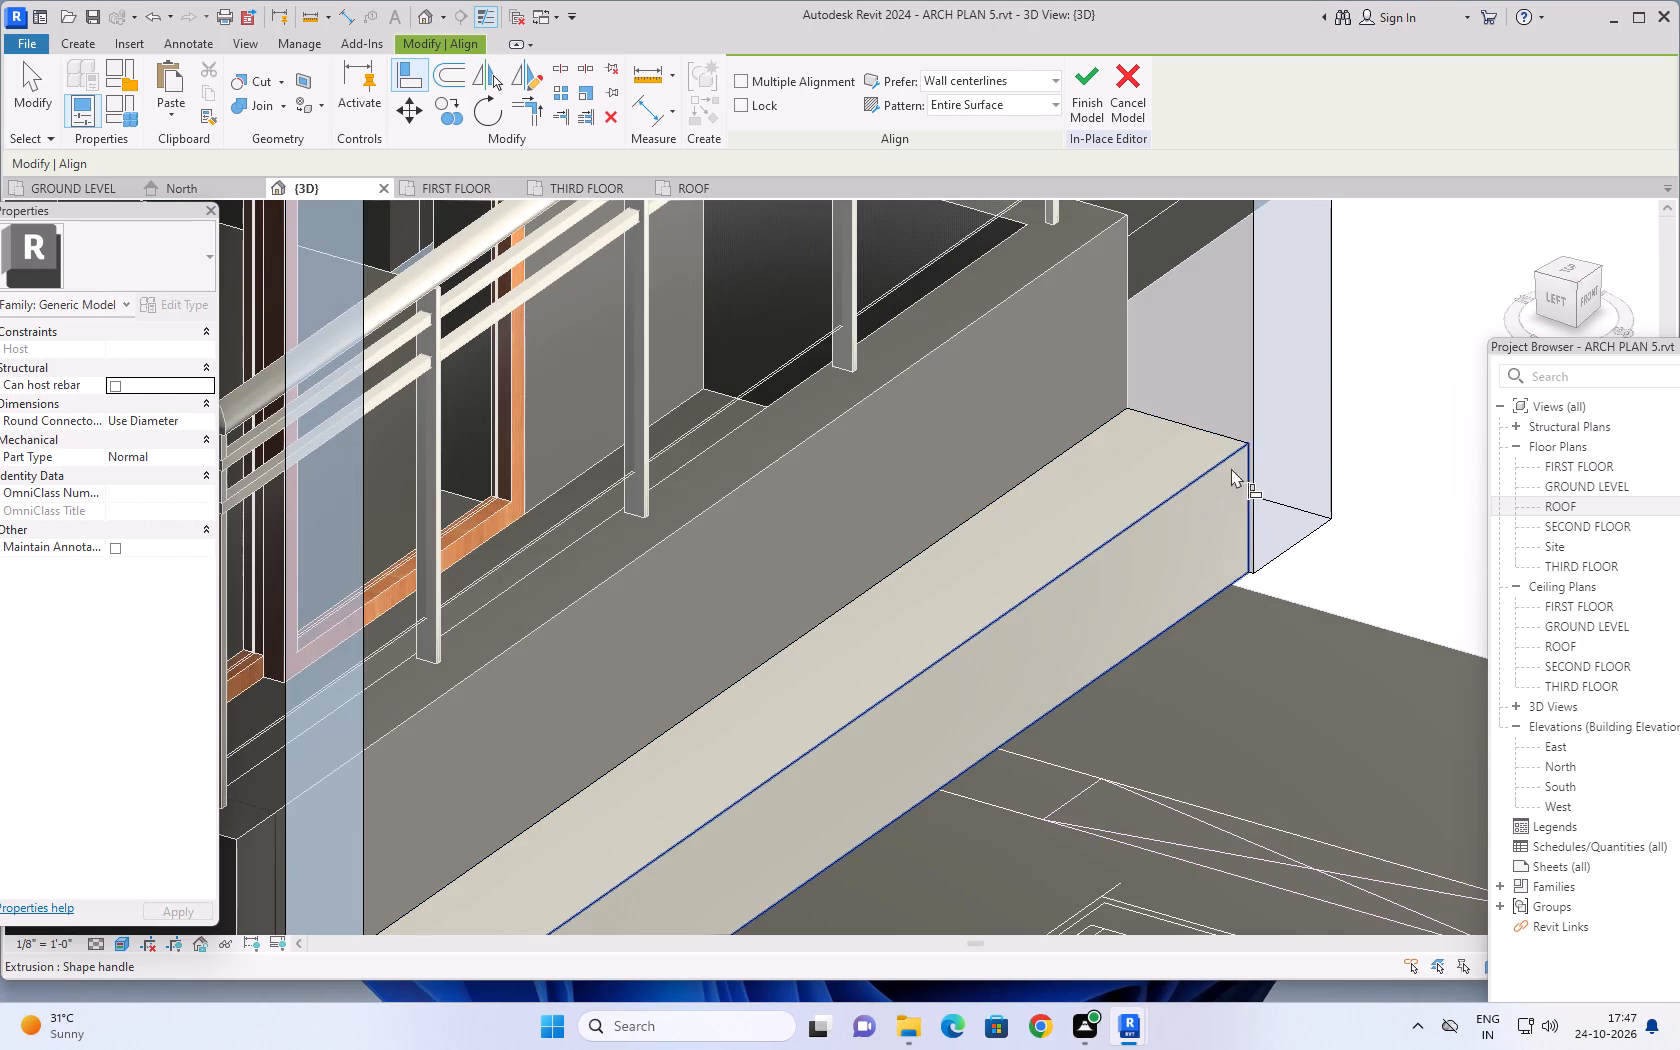
{"action": "left_click", "coordinate": [1266, 429]}
{"action": "left_click", "coordinate": [1181, 509]}
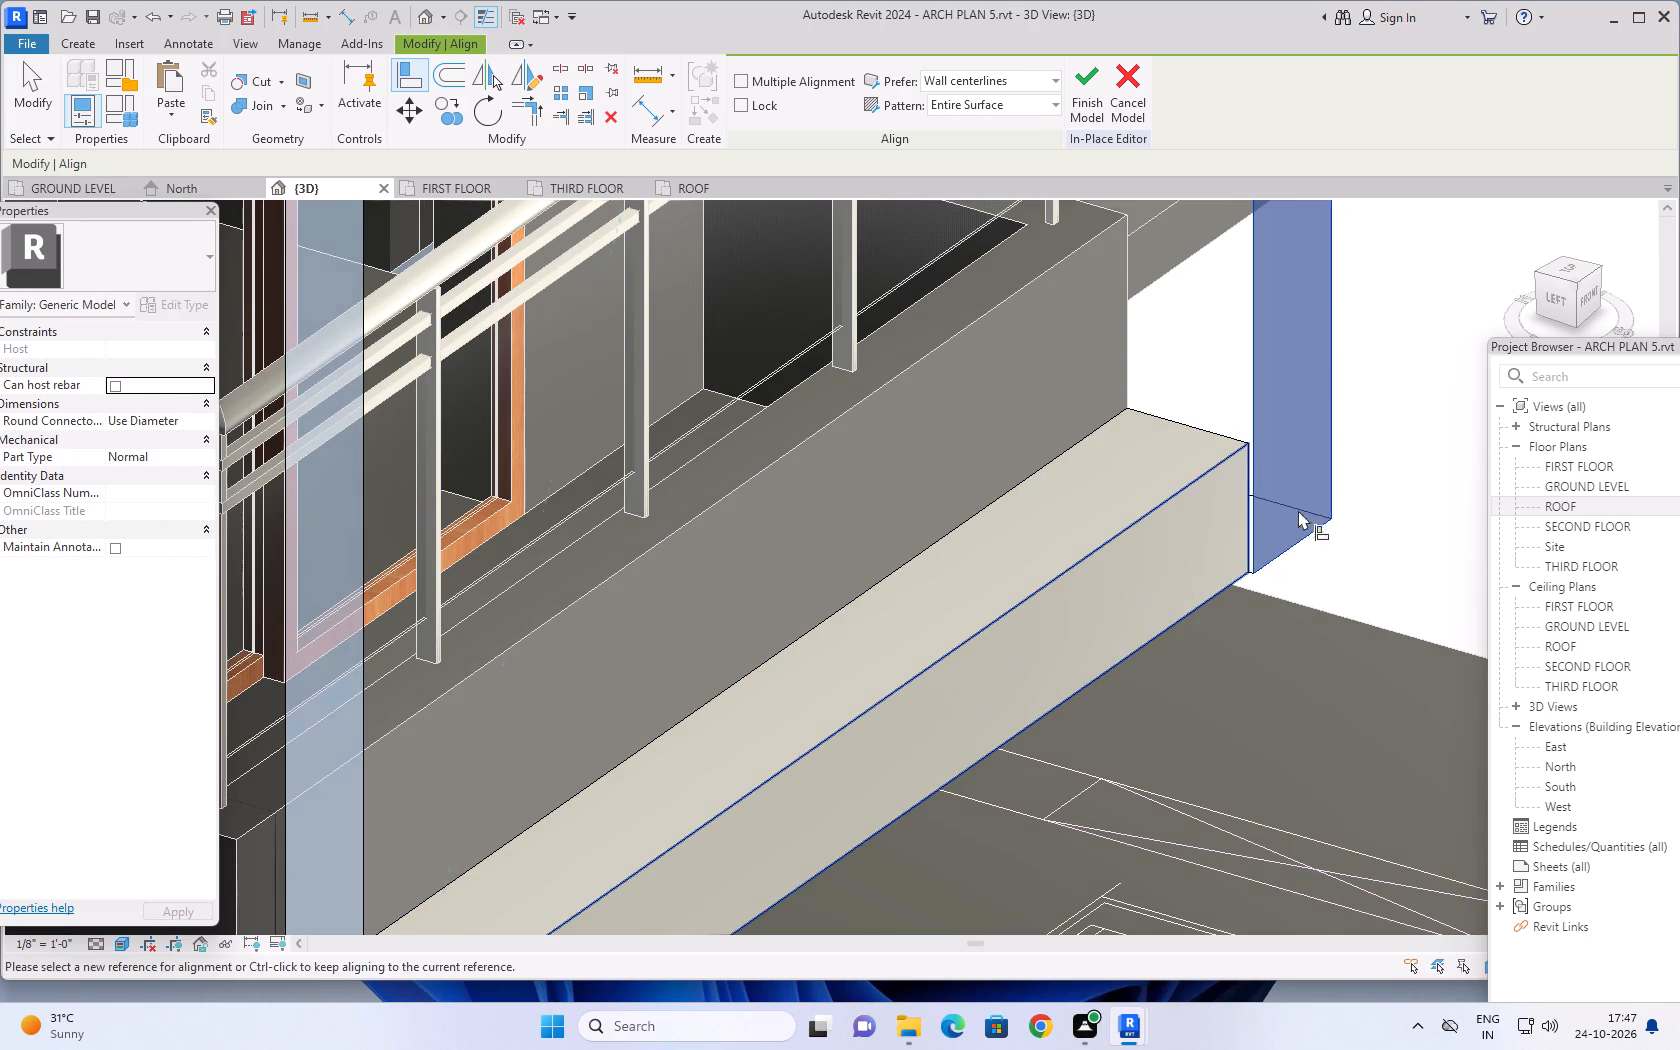
{"action": "scroll", "coordinate": [1323, 516], "scroll_direction": "down", "scroll_amount": 6}
{"action": "key", "text": "Escape"}
{"action": "key", "text": "Escape"}
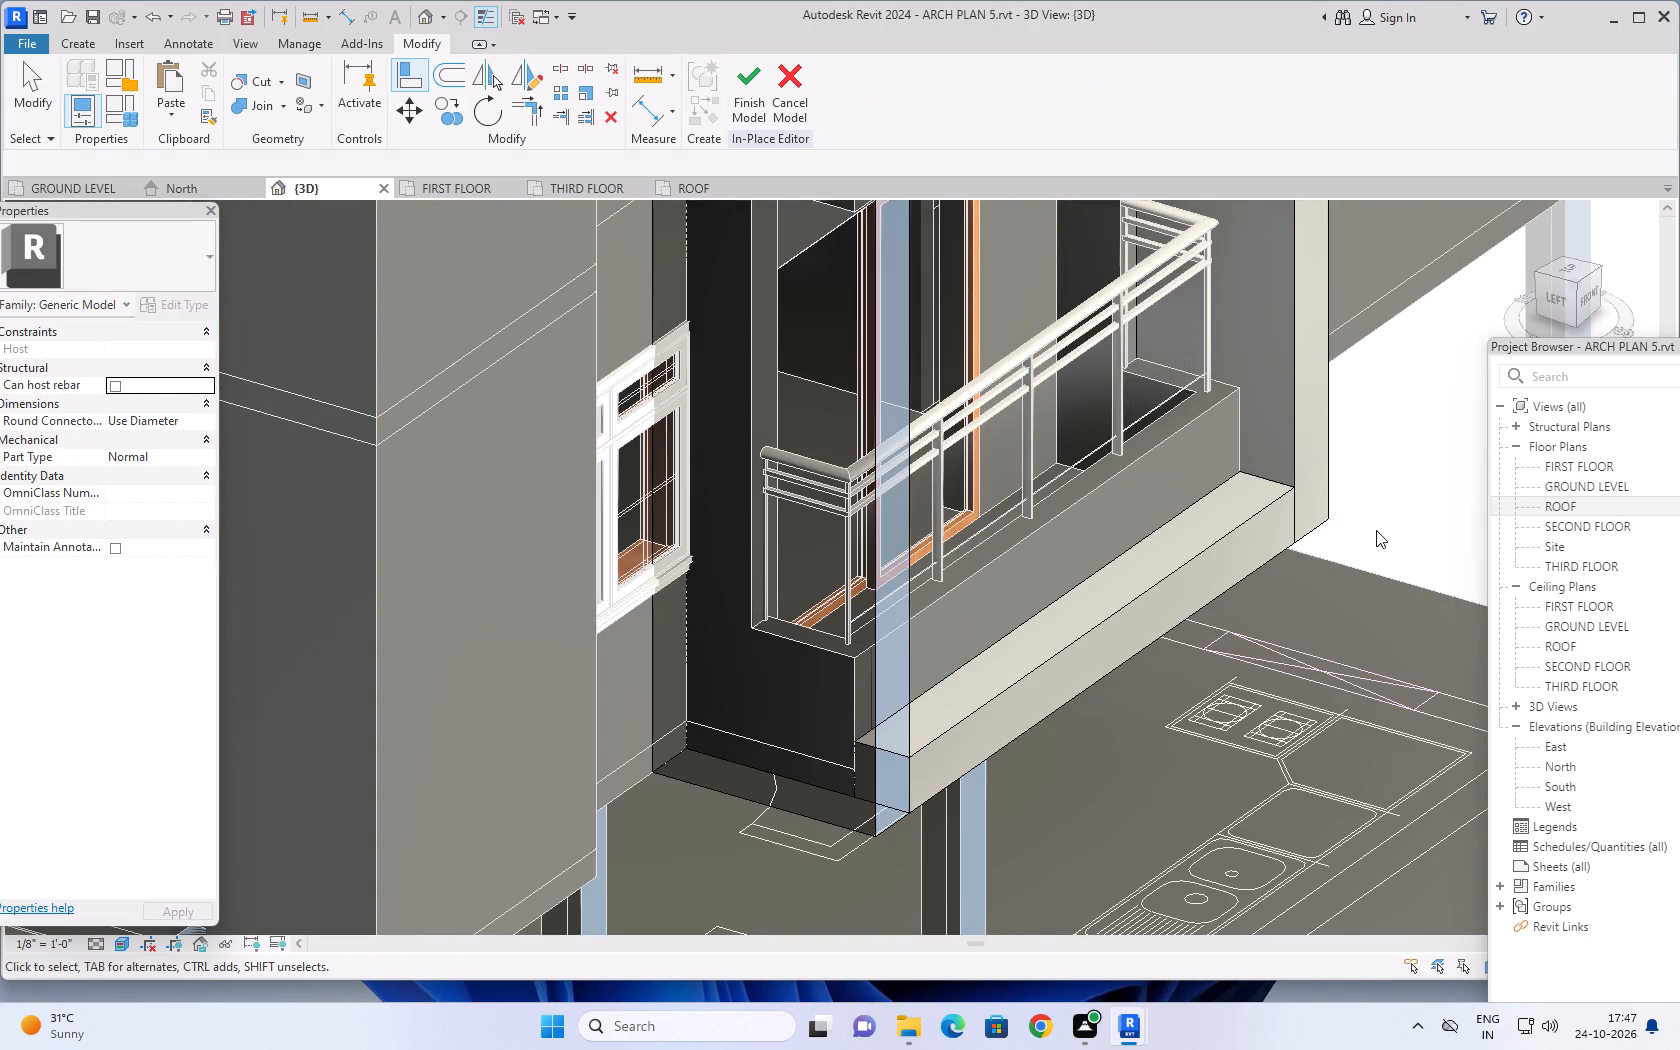
Examine the four-sided balcony frame and its bottom horizontal extrusion from the front and above, close up and with the whole building.
{"action": "middle_click_drag", "start_coordinate": [1369, 537], "coordinate": [1079, 563], "text": "shift"}
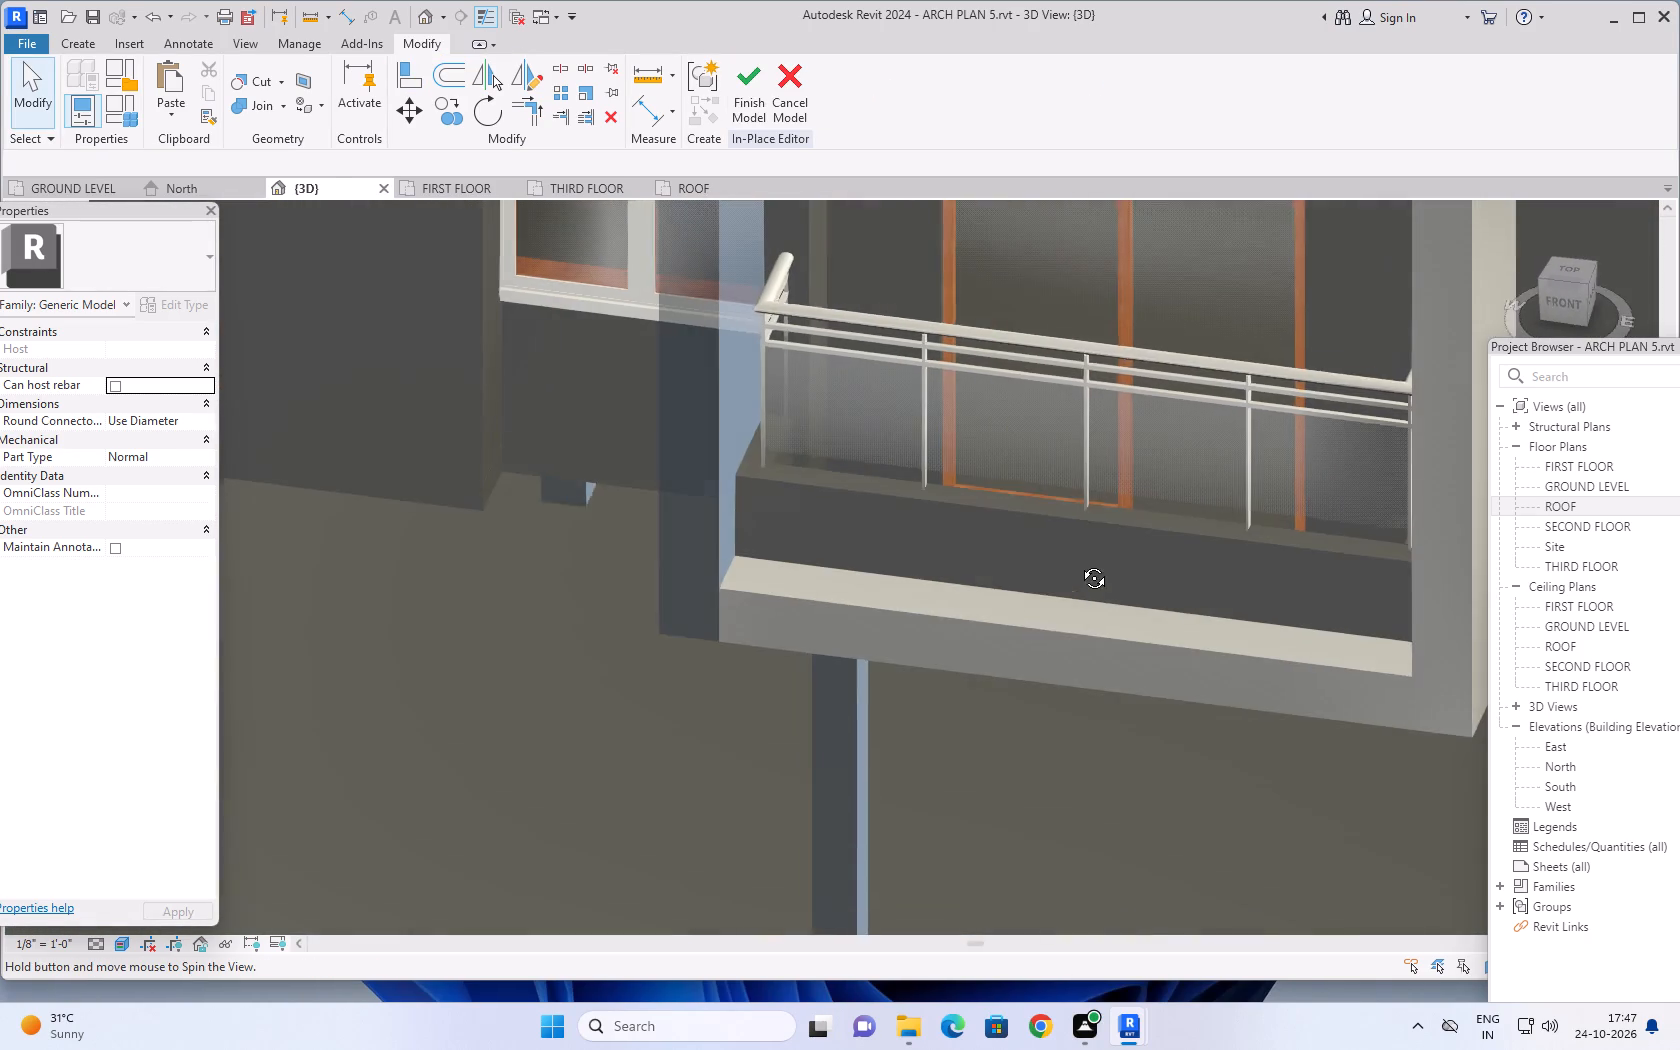
{"action": "middle_click_drag", "start_coordinate": [1079, 563], "coordinate": [1100, 502], "text": "shift"}
{"action": "scroll", "coordinate": [1121, 574], "scroll_direction": "down", "scroll_amount": 8}
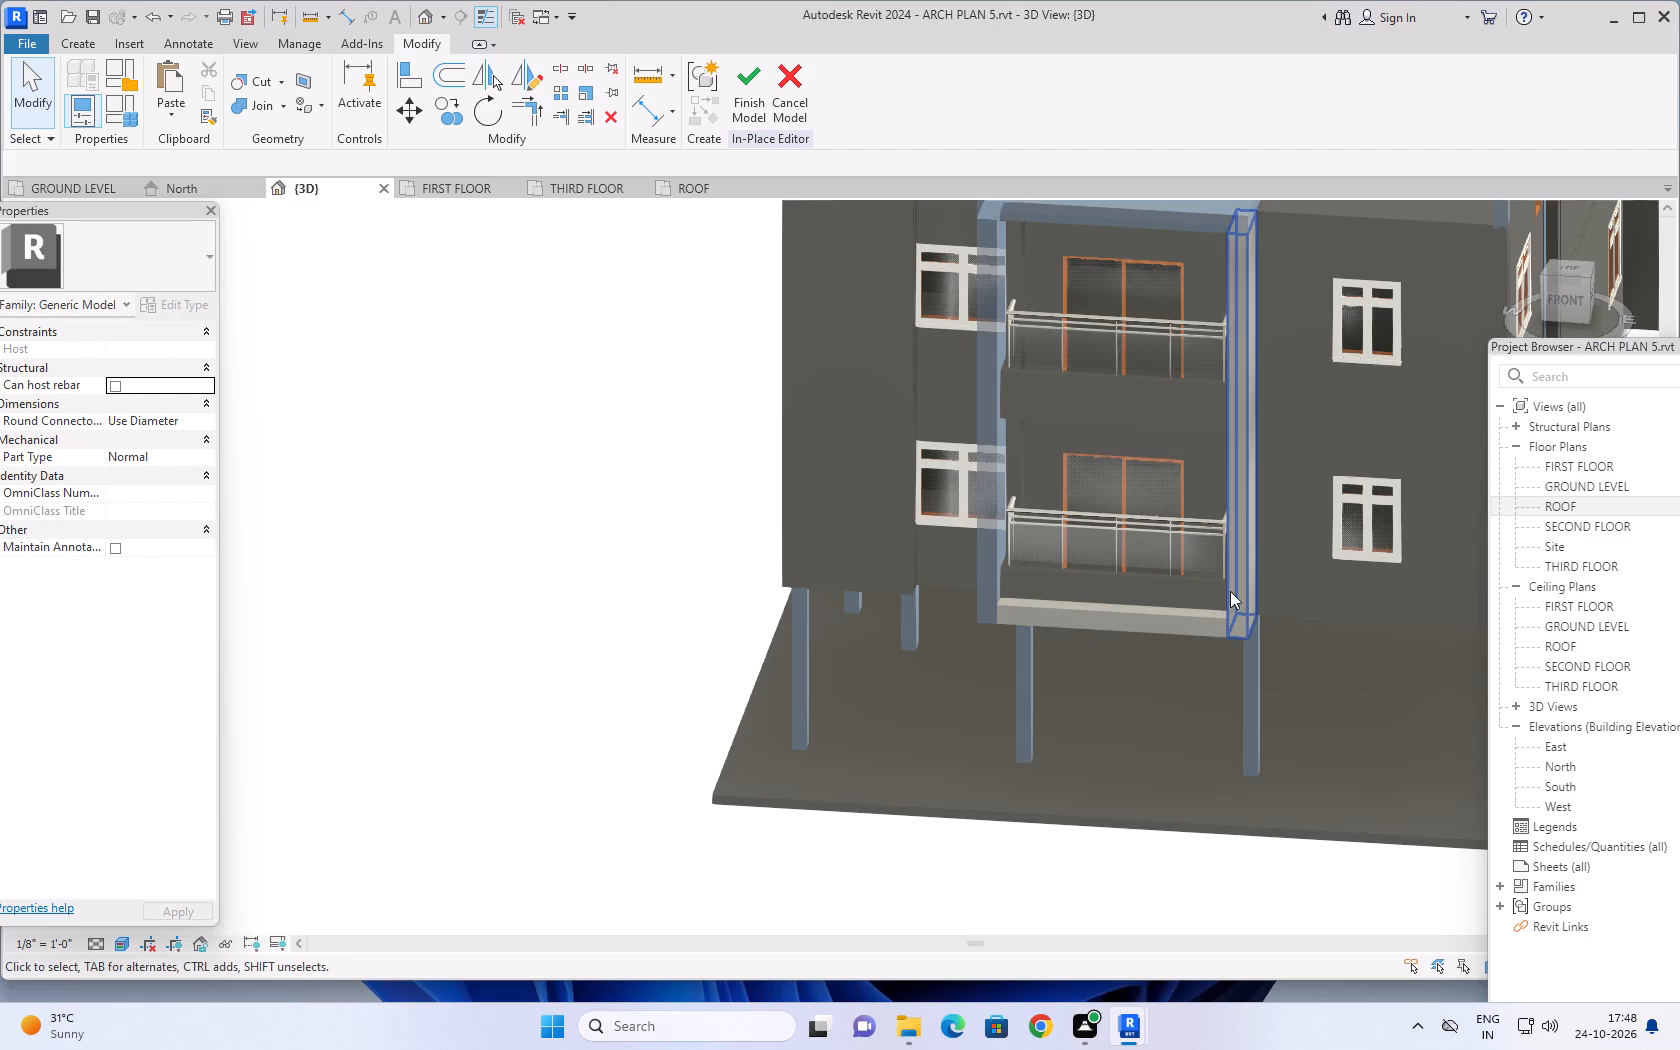
{"action": "scroll", "coordinate": [1242, 591], "scroll_direction": "down", "scroll_amount": 3}
{"action": "key", "text": "Escape"}
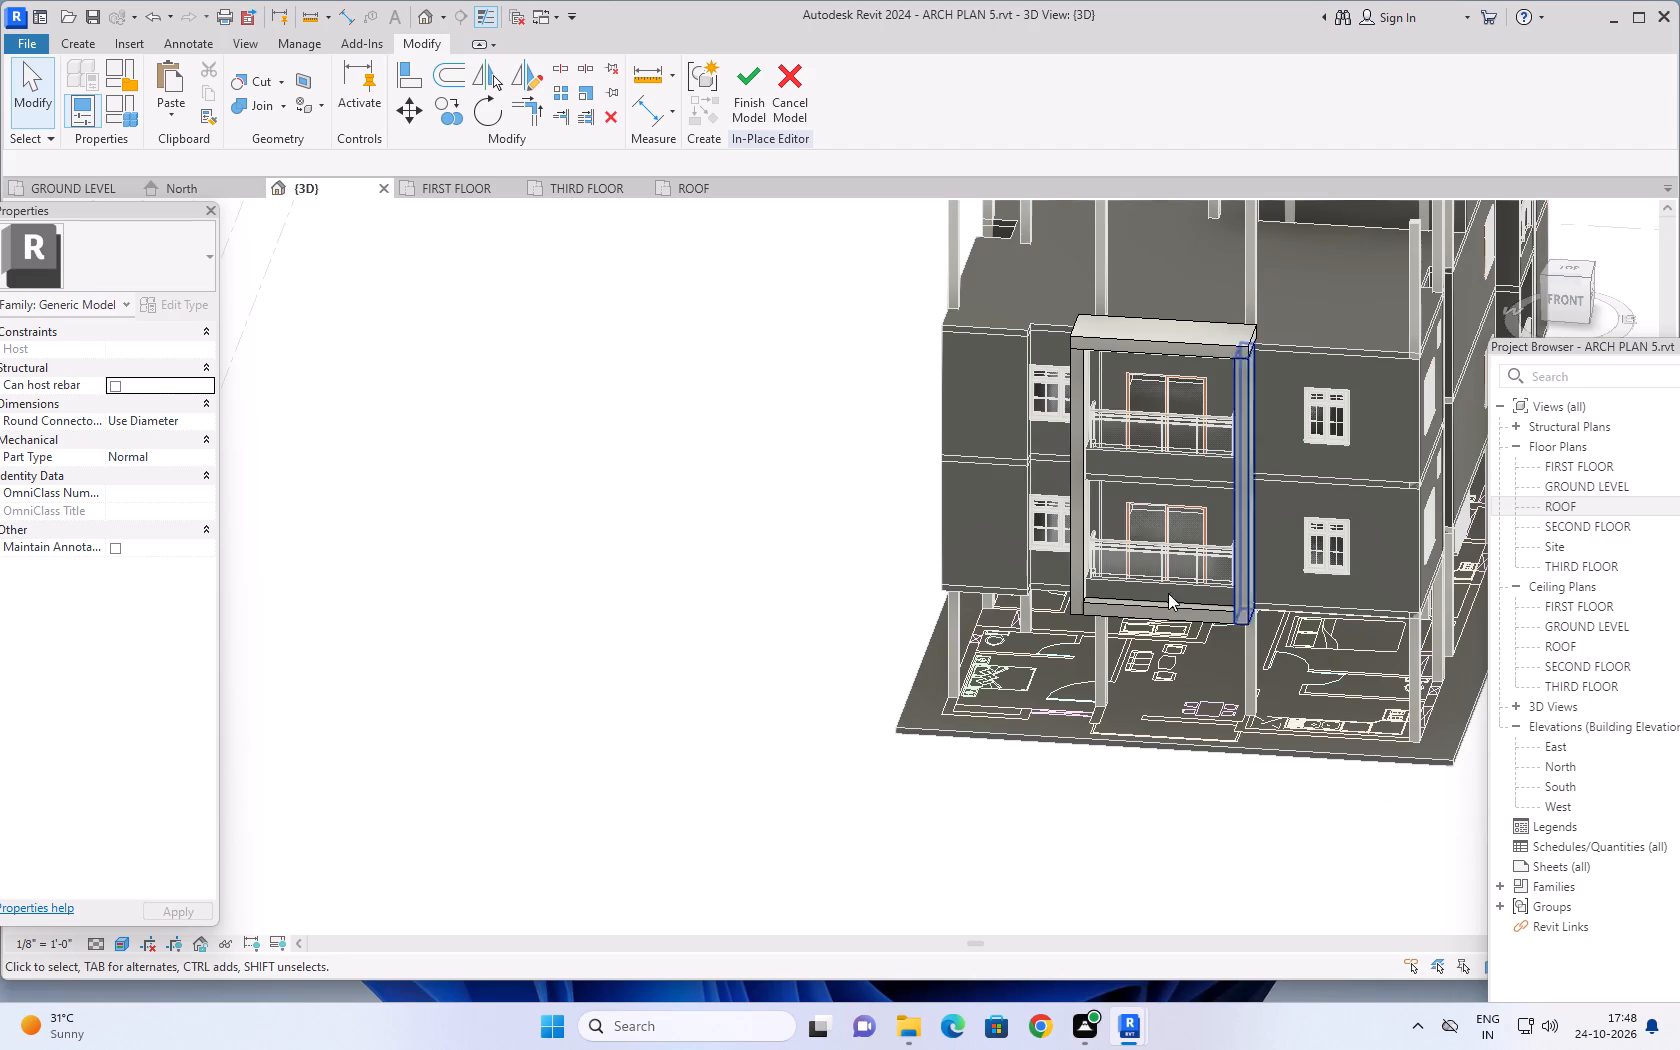
{"action": "middle_click_drag", "start_coordinate": [702, 497], "coordinate": [647, 632]}
{"action": "middle_click_drag", "start_coordinate": [655, 647], "coordinate": [707, 496], "text": "shift"}
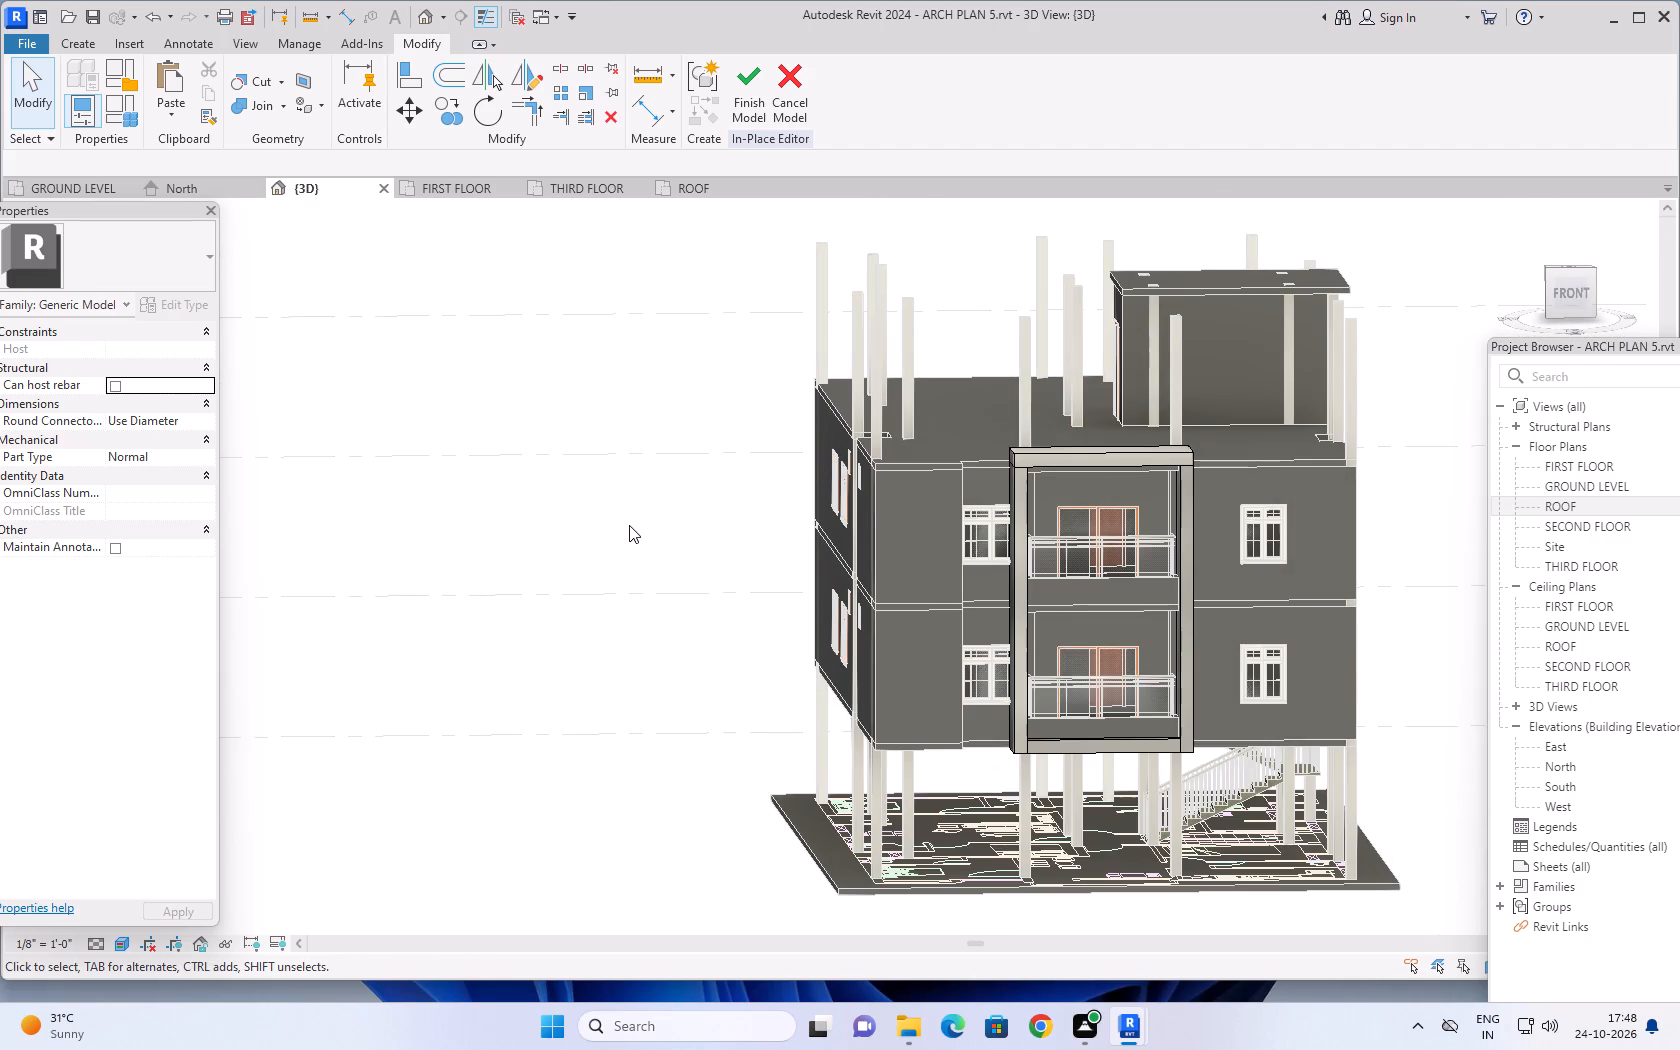
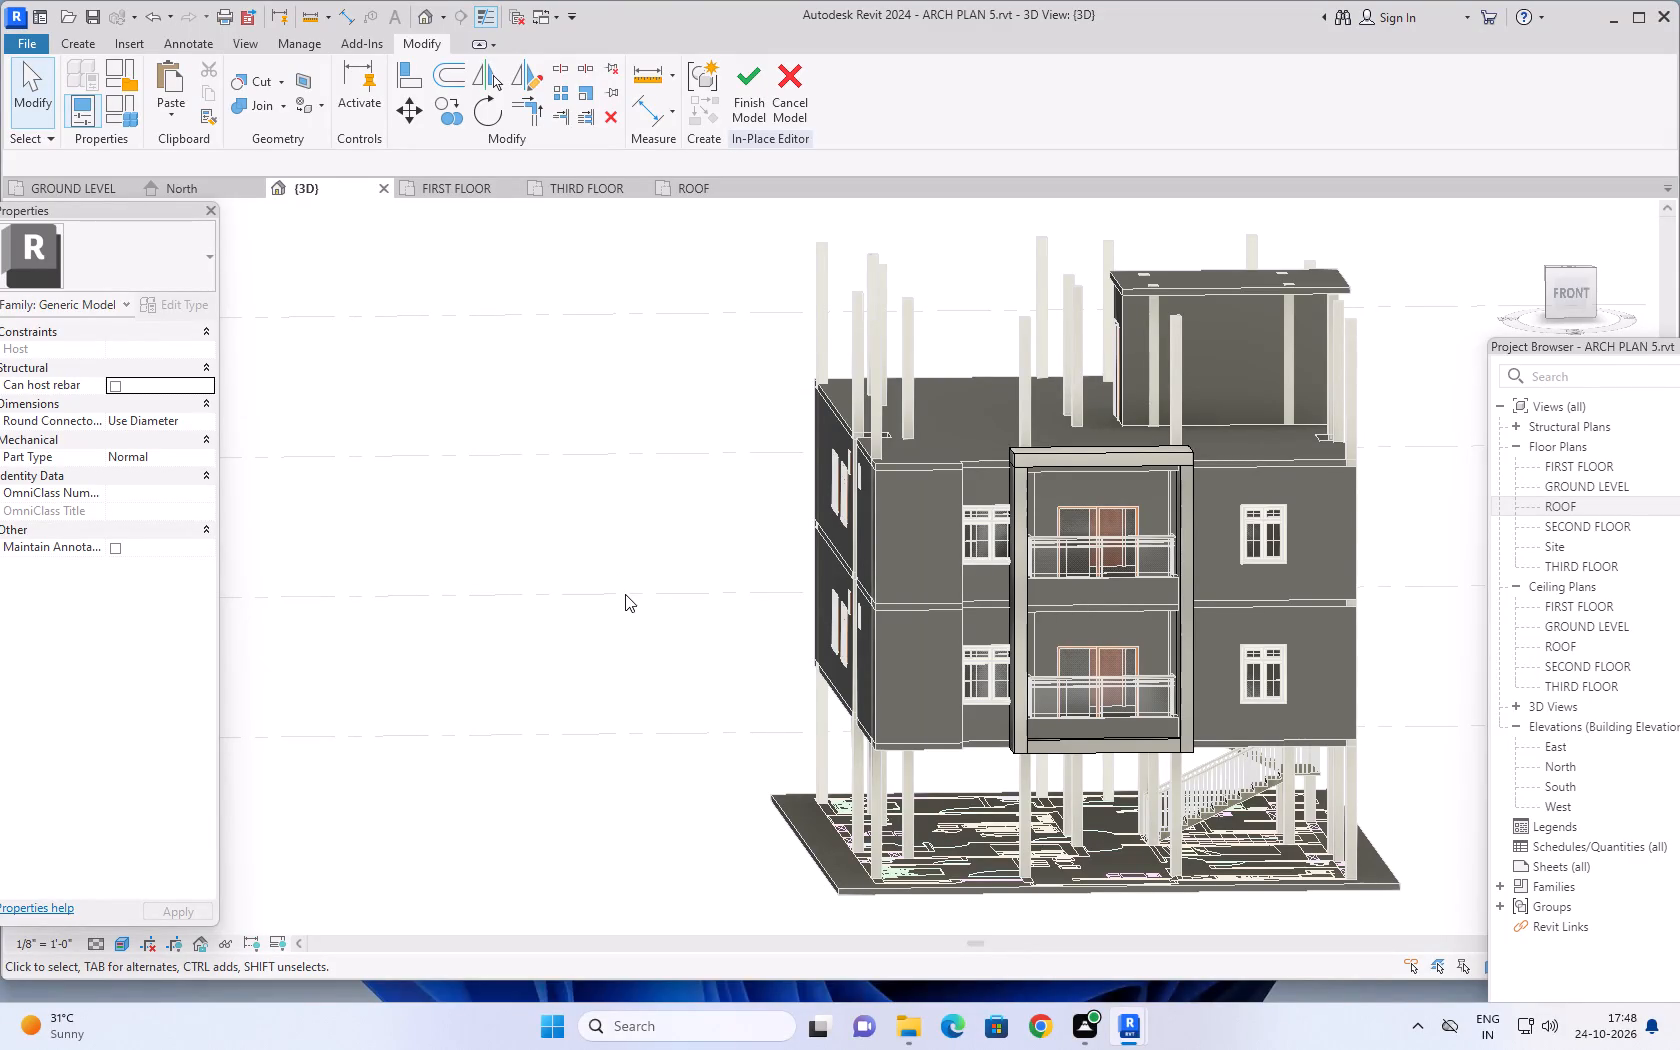
Examine the balcony frame from the front and above in 3D, and check it in the THIRD FLOOR plan.
{"action": "middle_click_drag", "start_coordinate": [625, 610], "coordinate": [625, 616]}
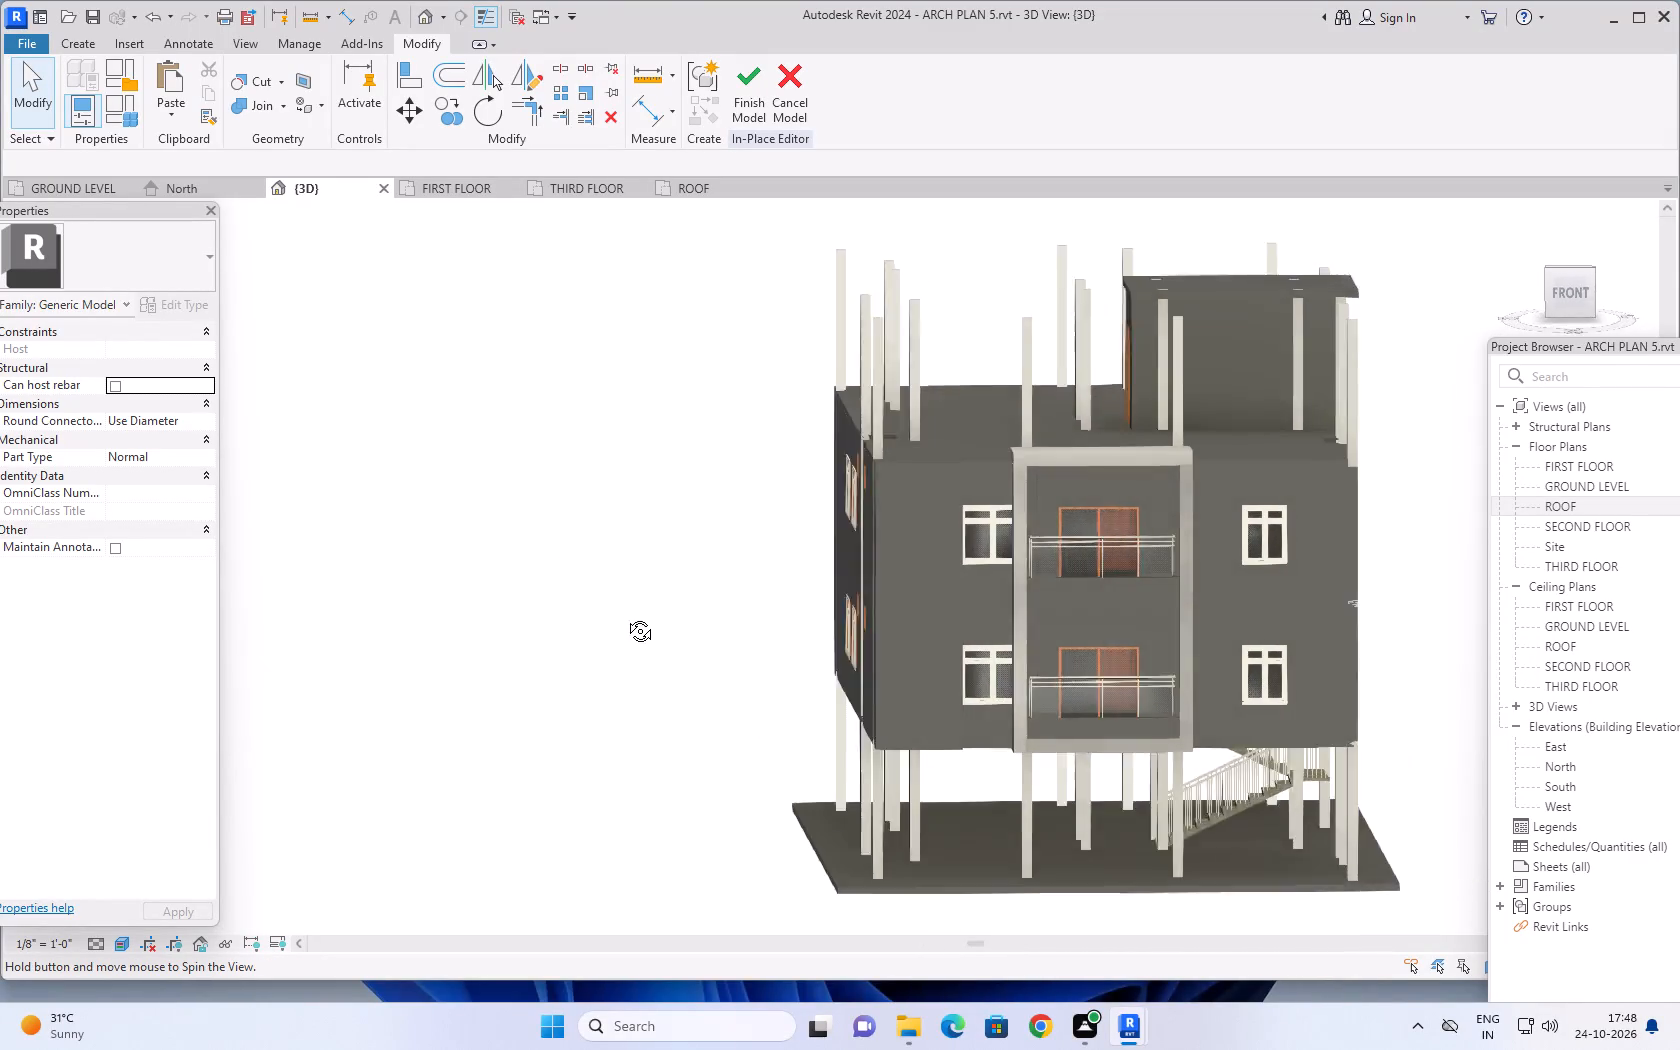
{"action": "middle_click_drag", "start_coordinate": [625, 616], "coordinate": [653, 674]}
{"action": "middle_click_drag", "start_coordinate": [544, 495], "coordinate": [542, 683], "text": "shift"}
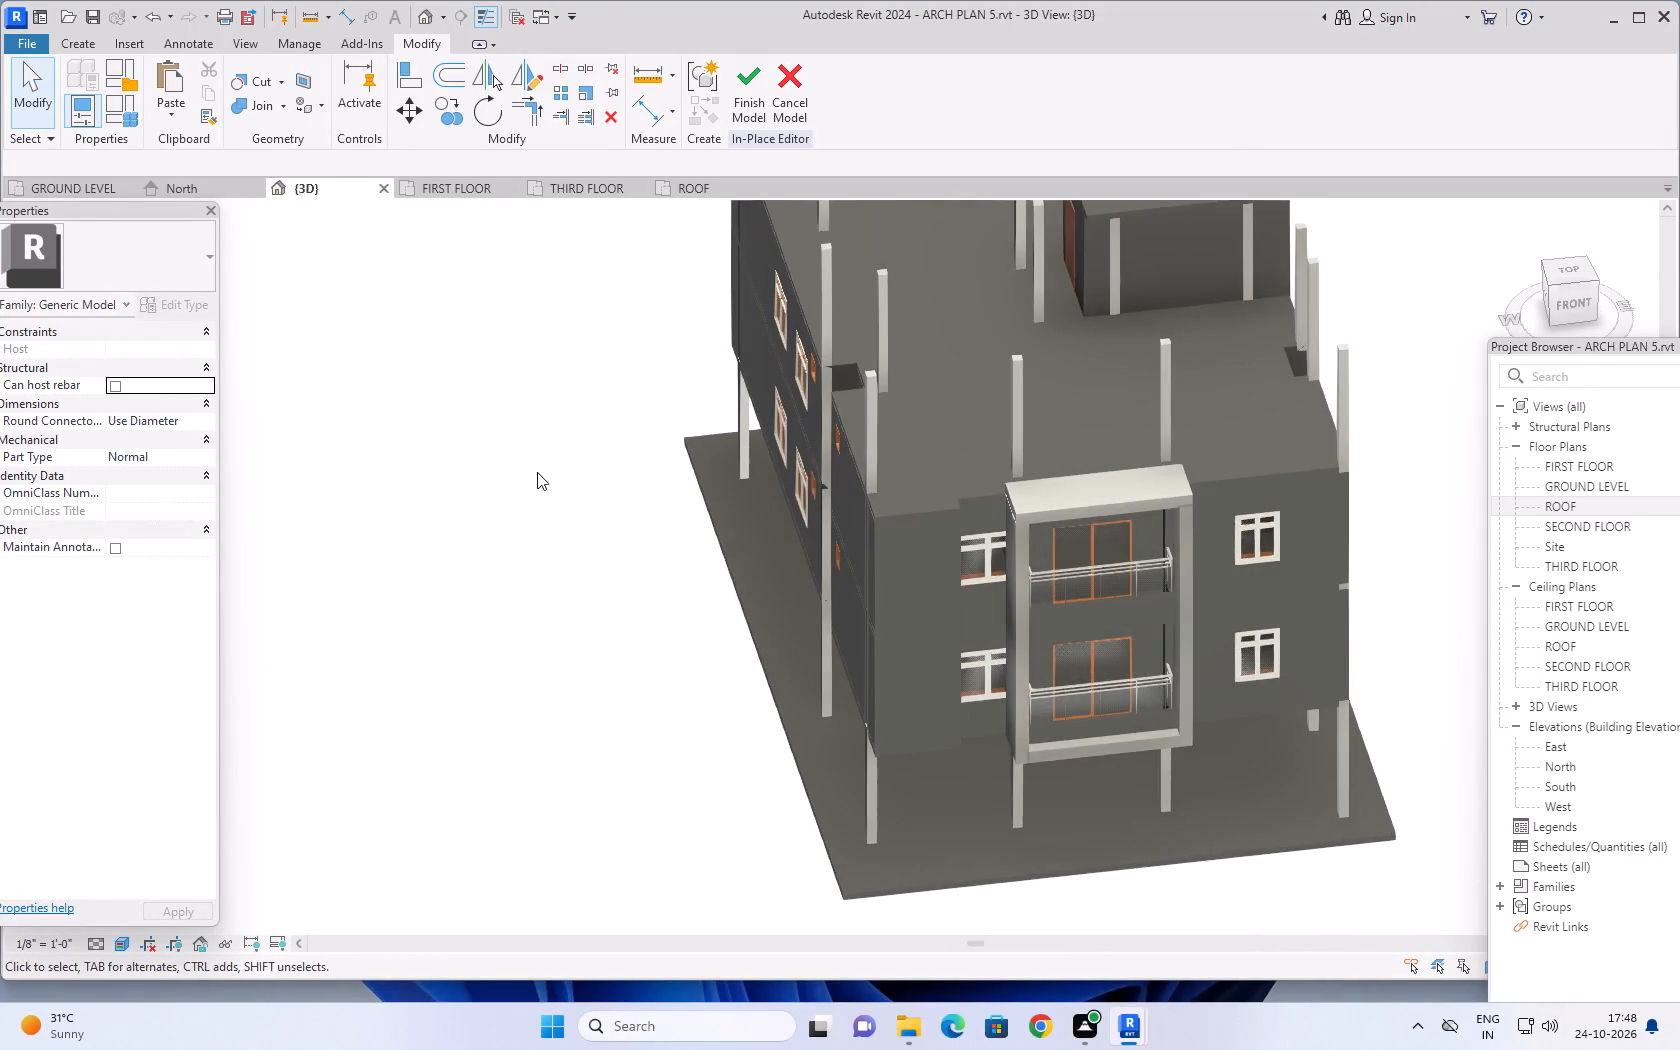
{"action": "middle_click_drag", "start_coordinate": [537, 472], "coordinate": [490, 644], "text": "shift"}
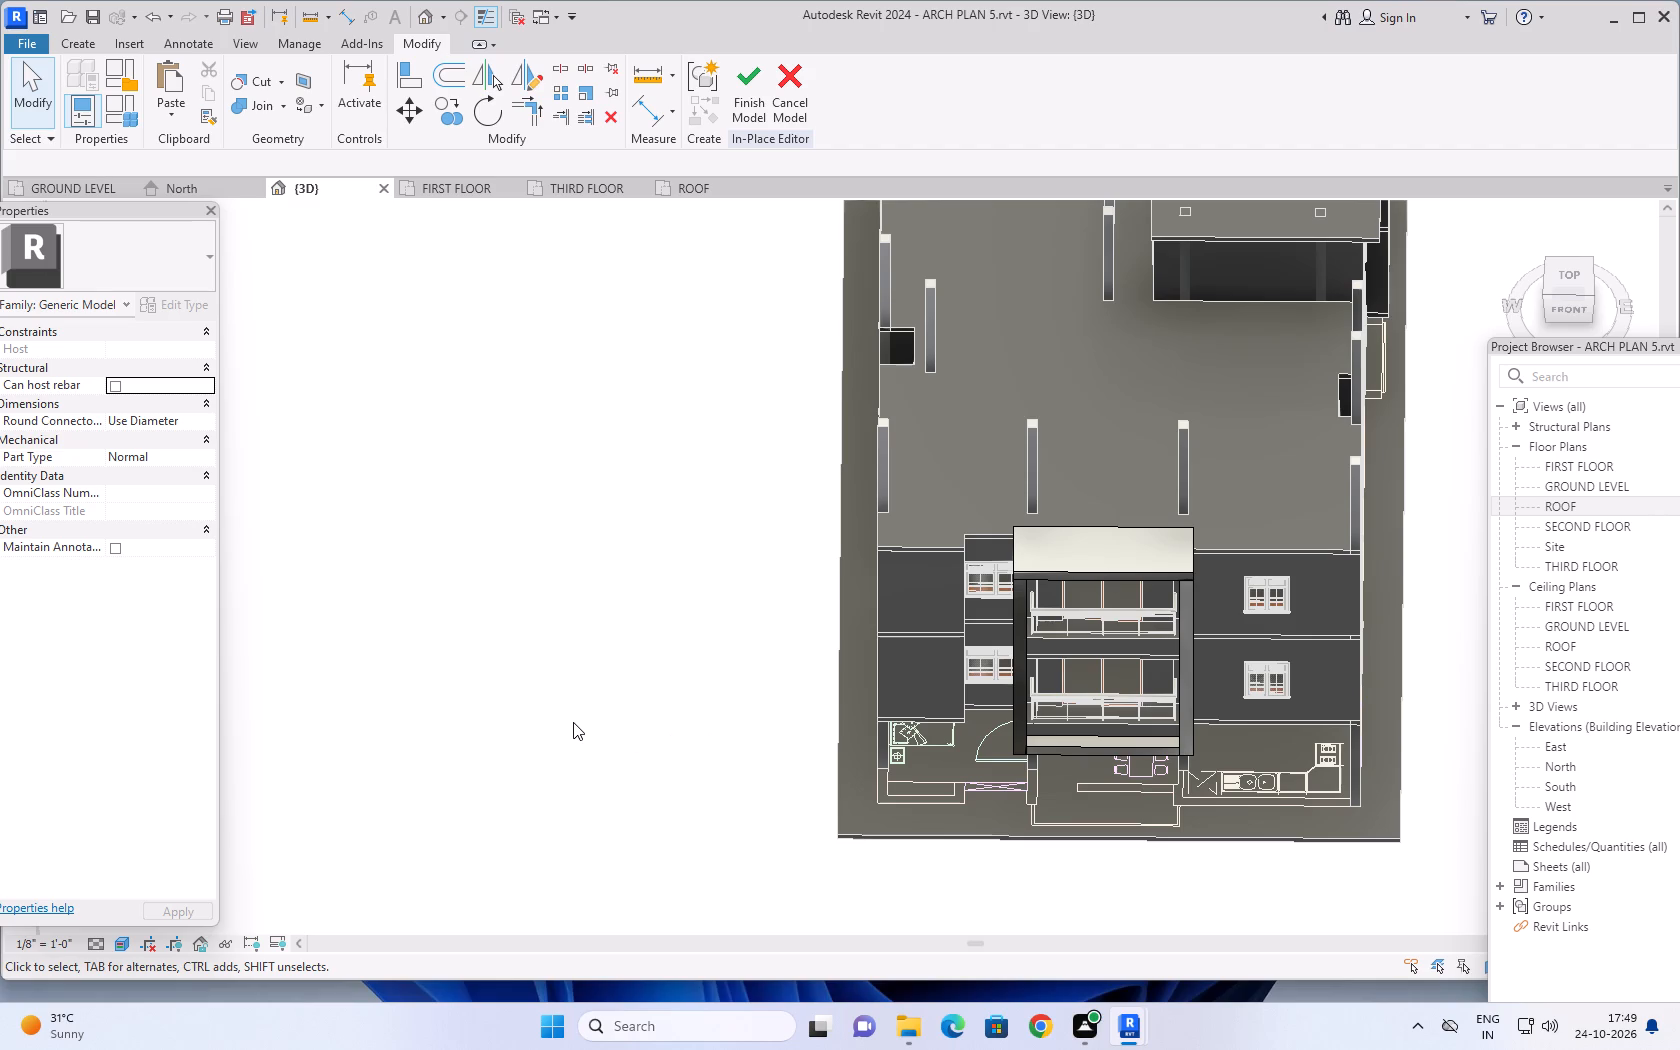
{"action": "scroll", "coordinate": [591, 710], "scroll_direction": "down", "scroll_amount": 1}
{"action": "middle_click_drag", "start_coordinate": [638, 634], "coordinate": [525, 661]}
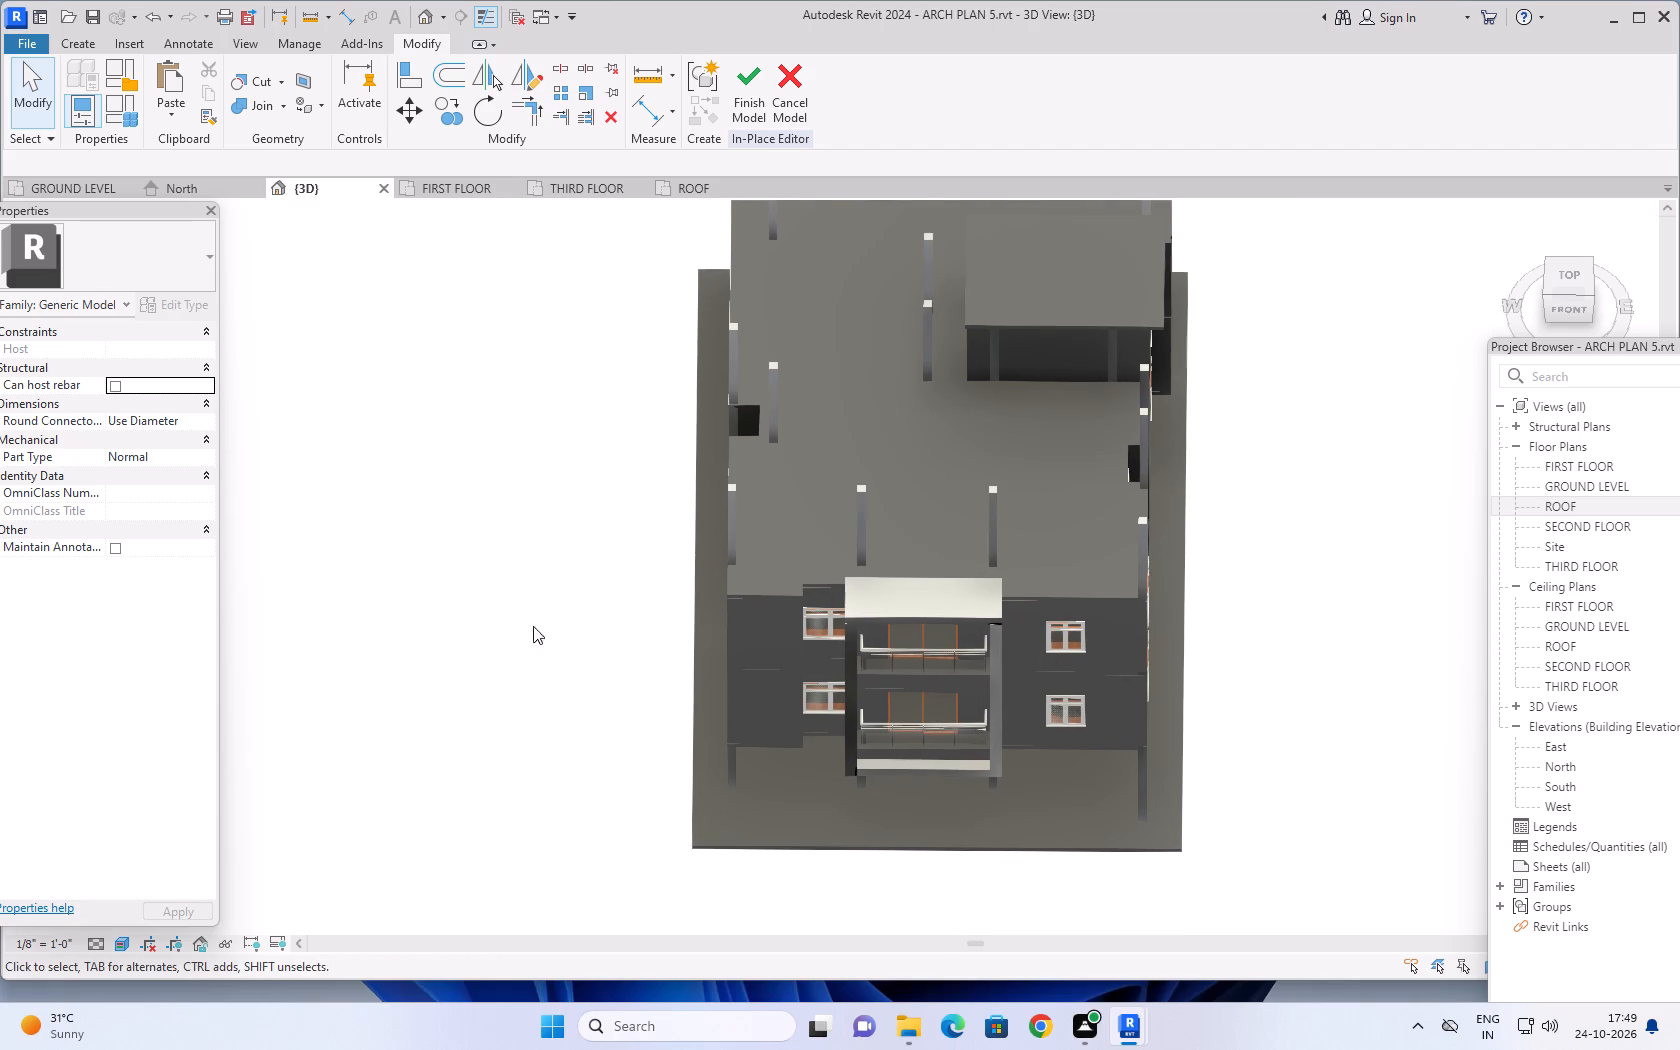
{"action": "left_click", "coordinate": [565, 186]}
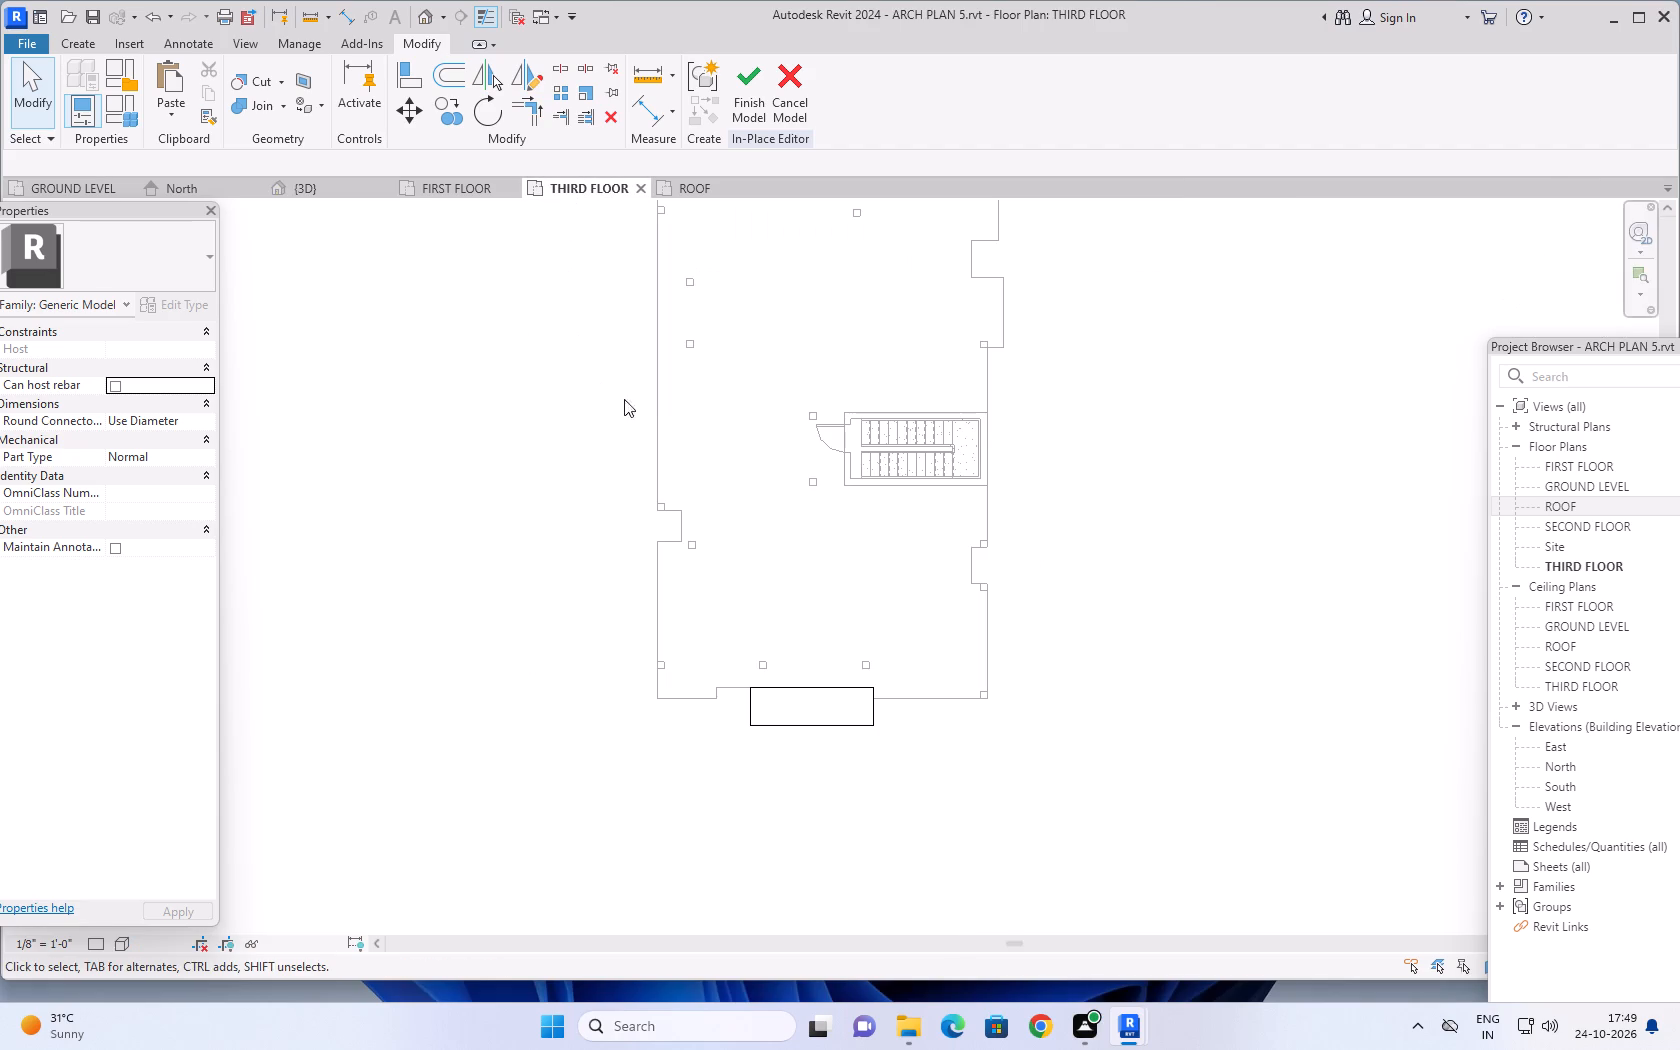
{"action": "left_click", "coordinate": [317, 190]}
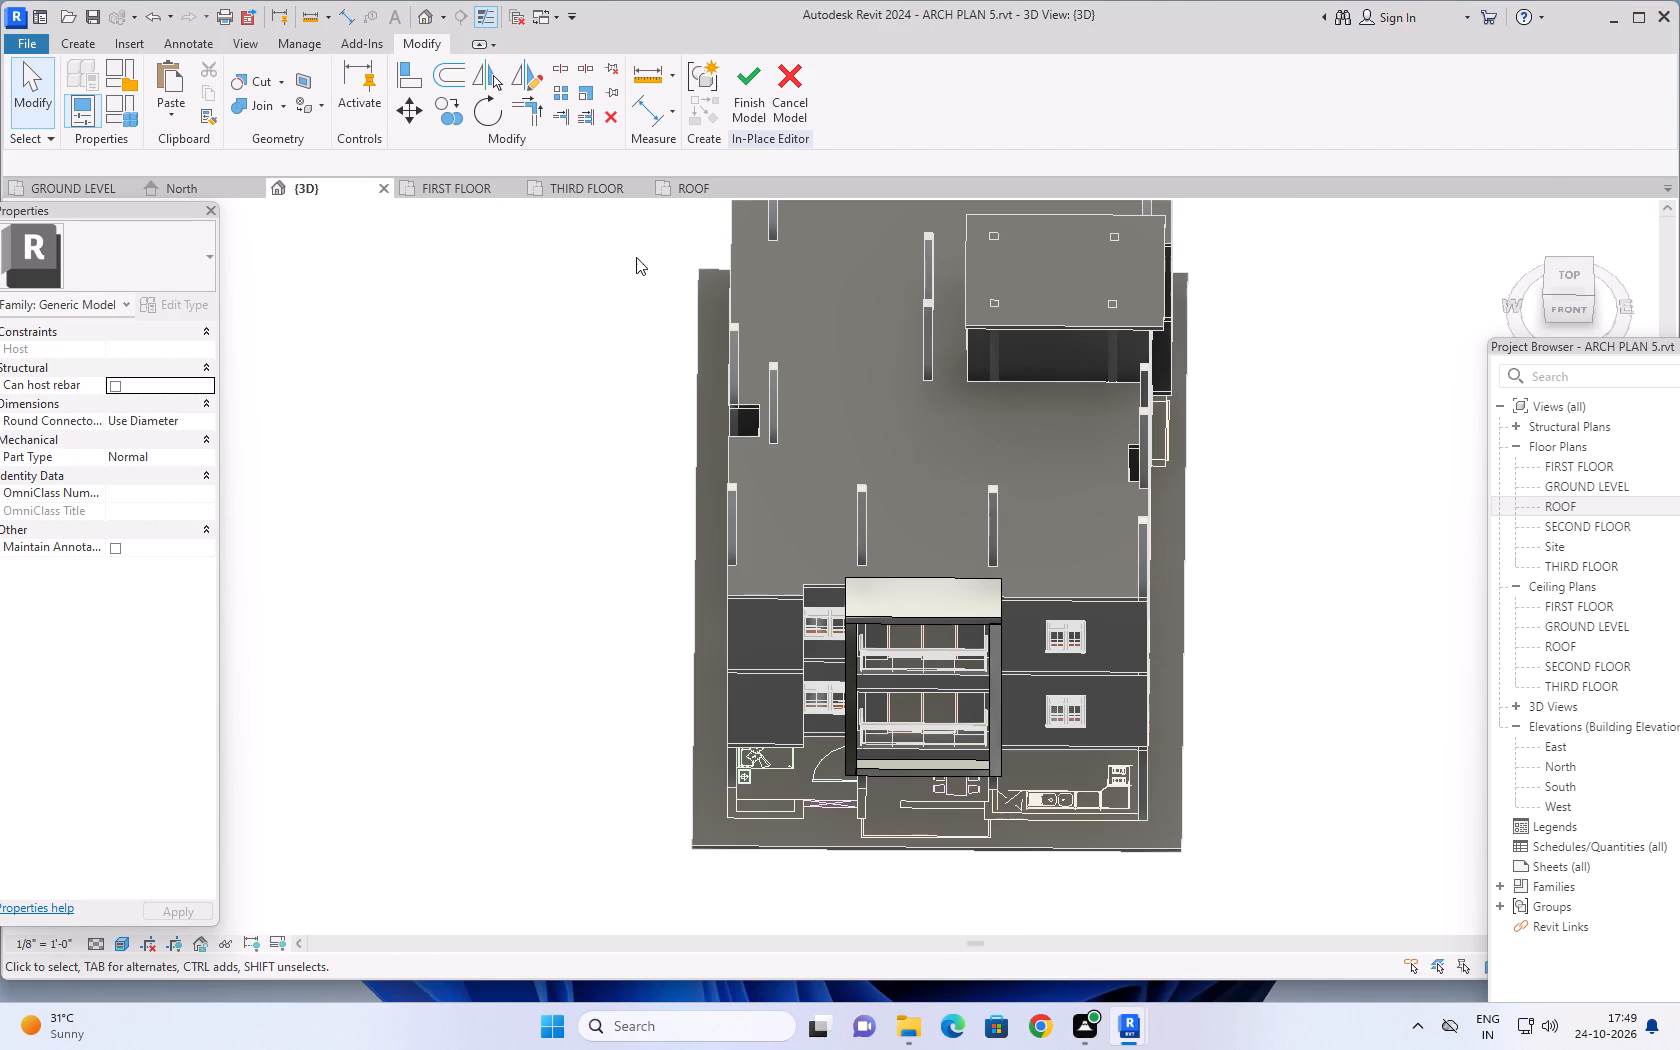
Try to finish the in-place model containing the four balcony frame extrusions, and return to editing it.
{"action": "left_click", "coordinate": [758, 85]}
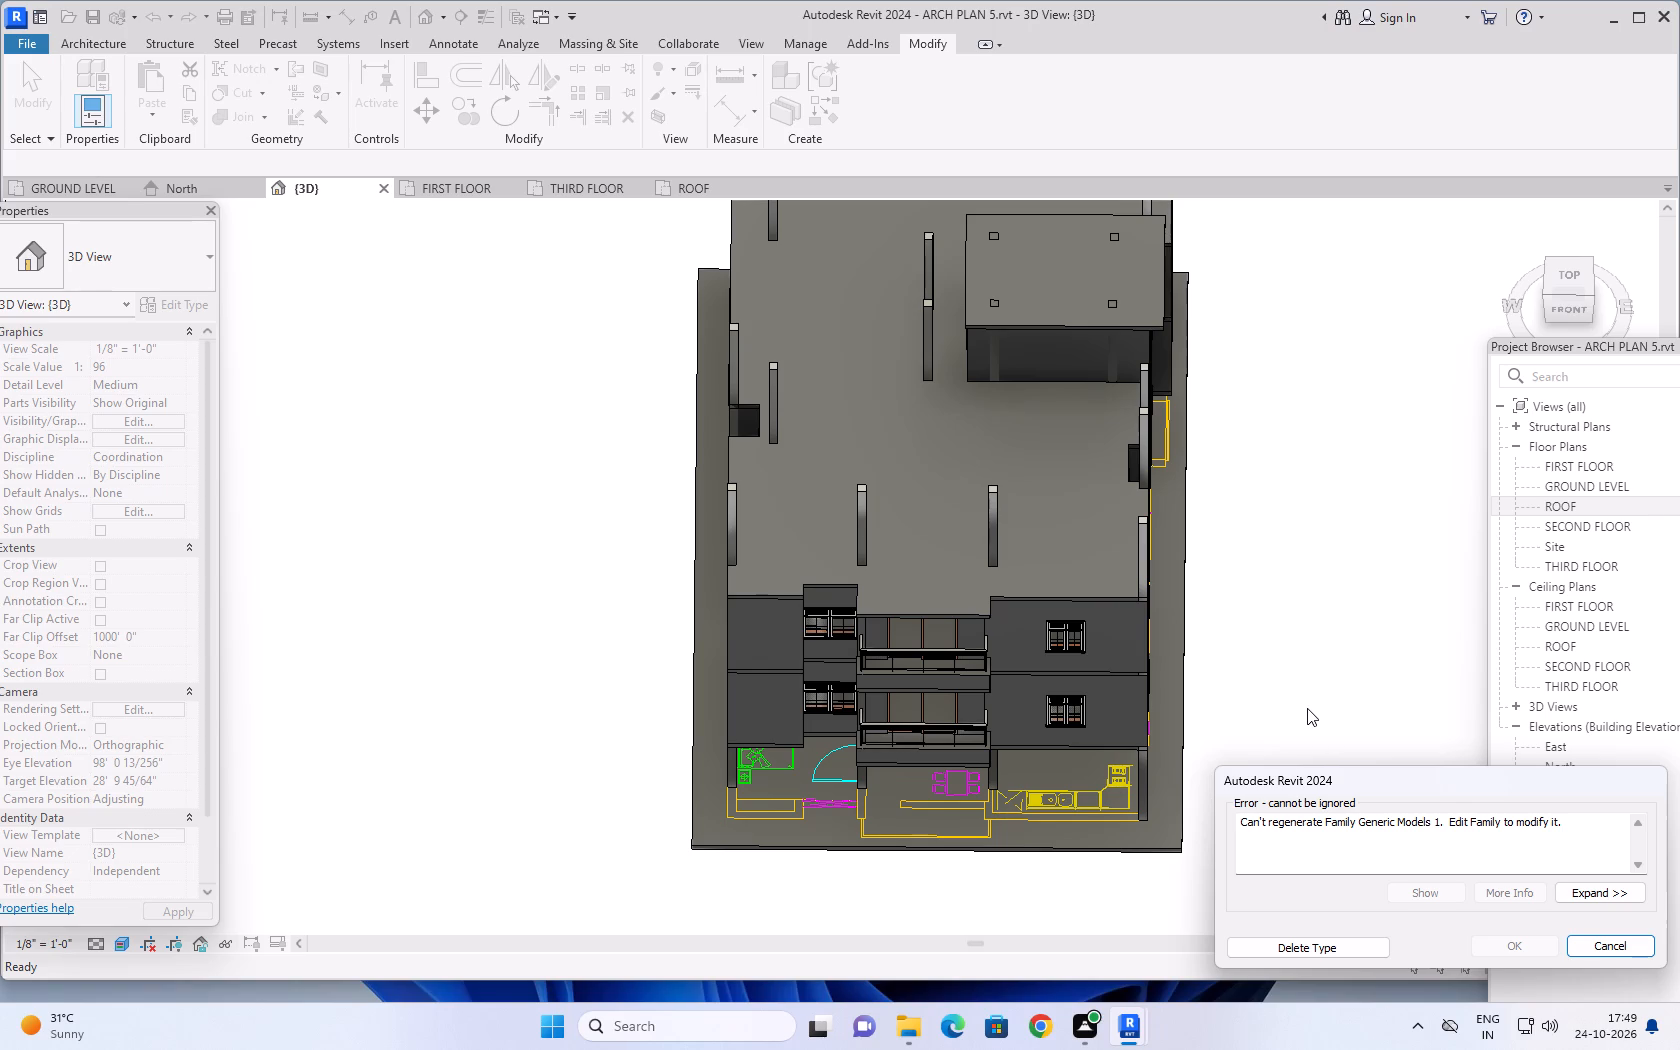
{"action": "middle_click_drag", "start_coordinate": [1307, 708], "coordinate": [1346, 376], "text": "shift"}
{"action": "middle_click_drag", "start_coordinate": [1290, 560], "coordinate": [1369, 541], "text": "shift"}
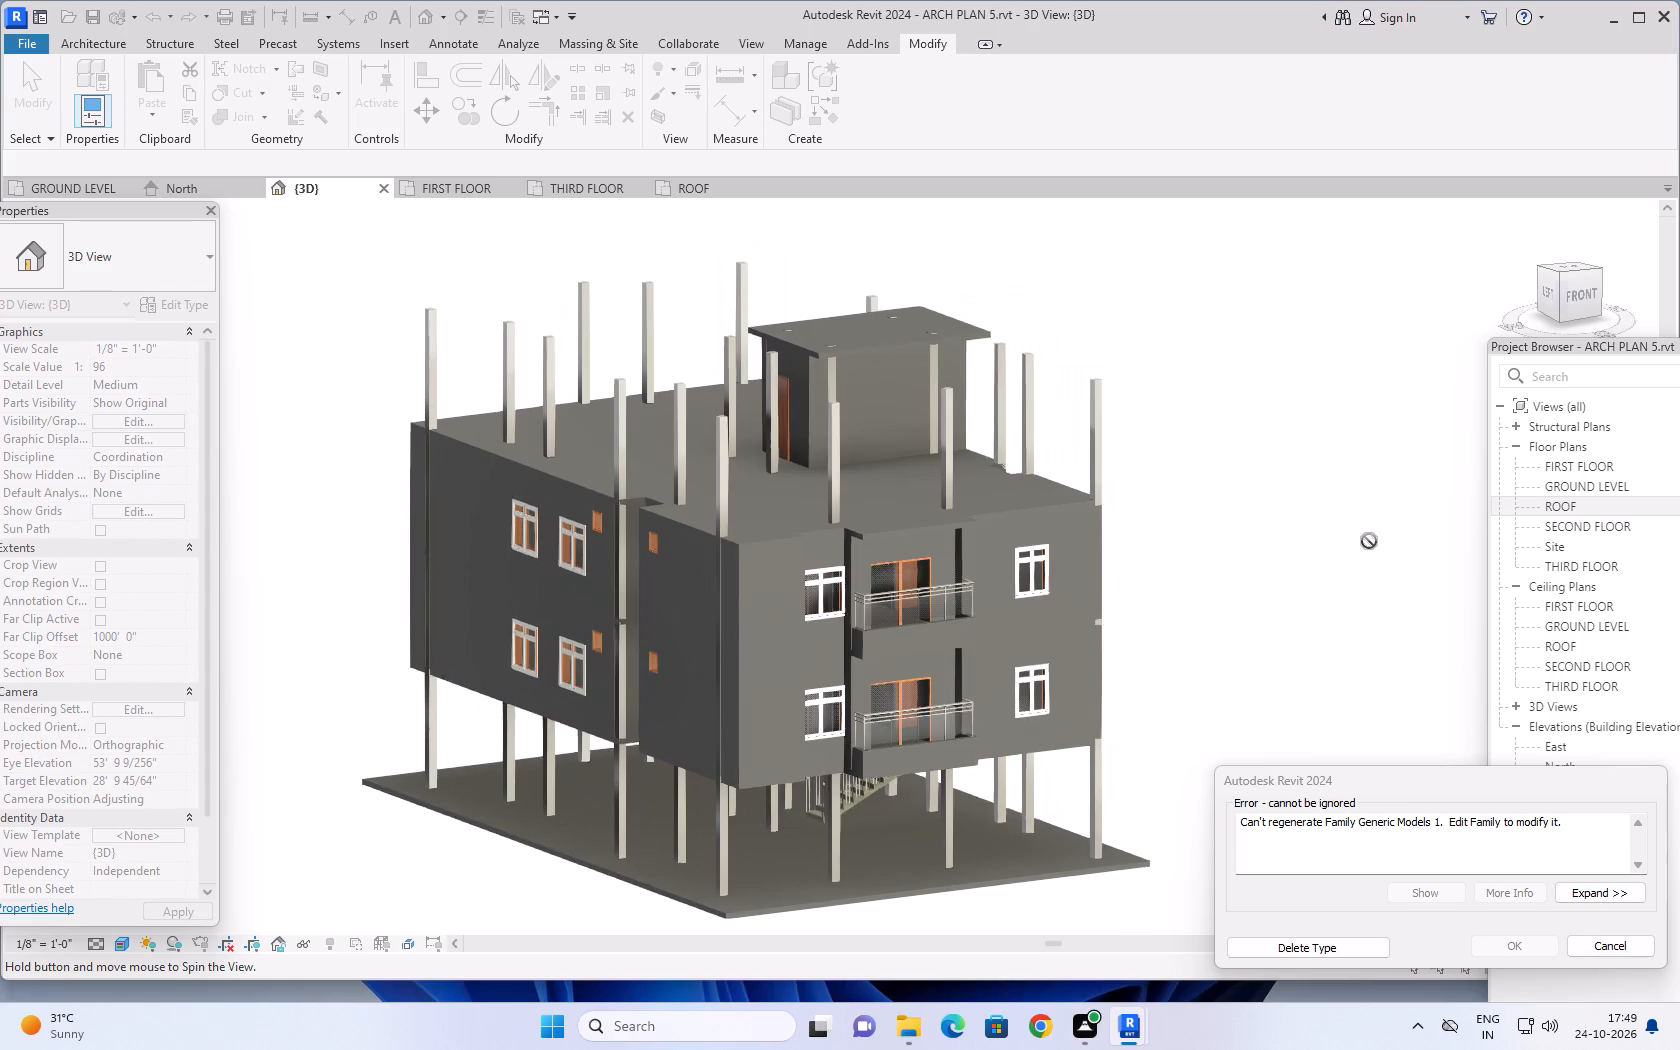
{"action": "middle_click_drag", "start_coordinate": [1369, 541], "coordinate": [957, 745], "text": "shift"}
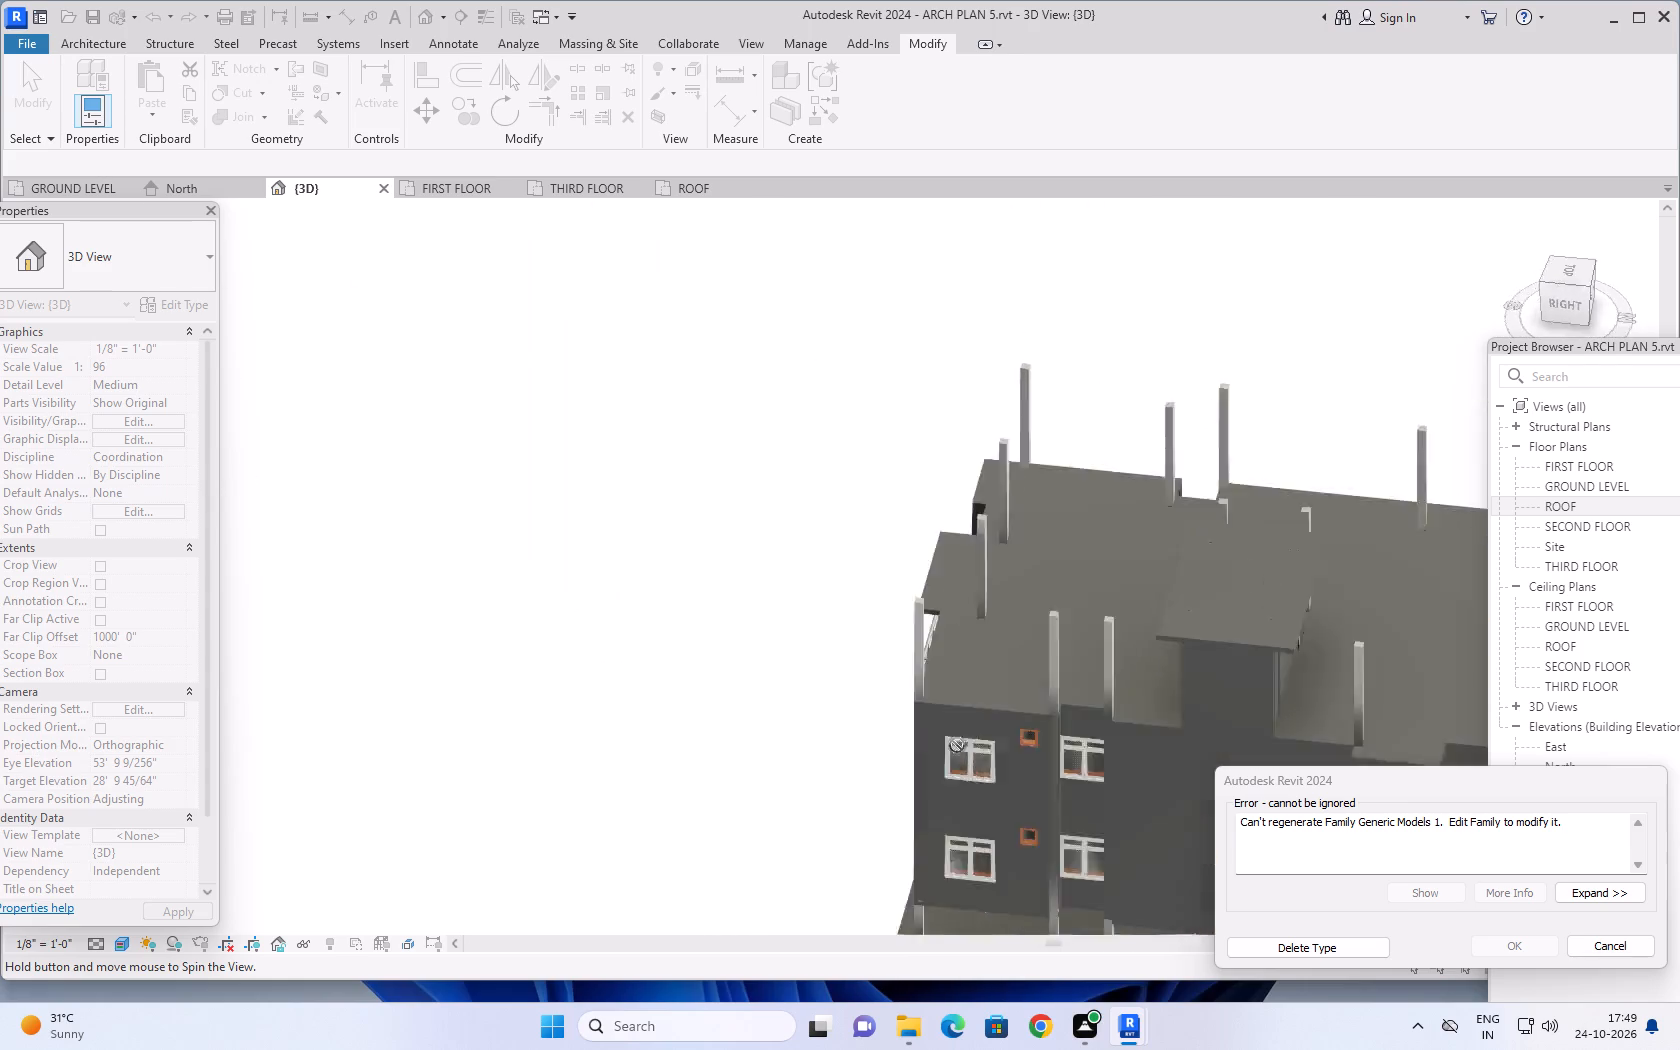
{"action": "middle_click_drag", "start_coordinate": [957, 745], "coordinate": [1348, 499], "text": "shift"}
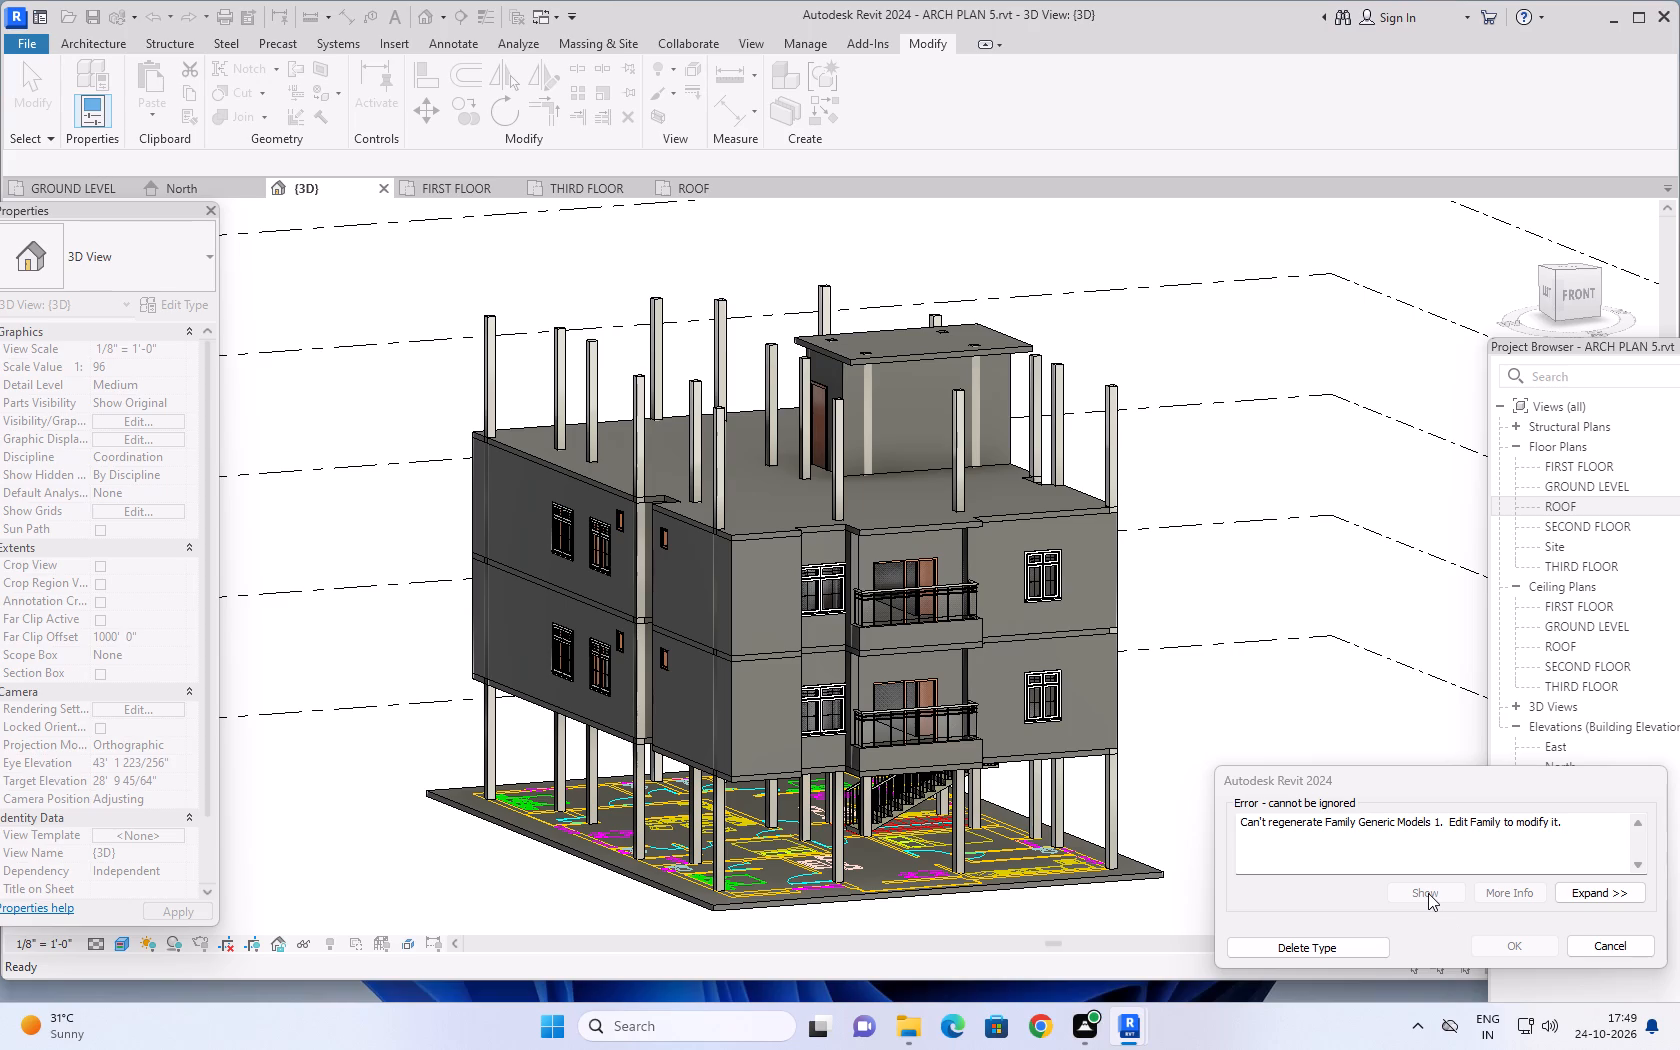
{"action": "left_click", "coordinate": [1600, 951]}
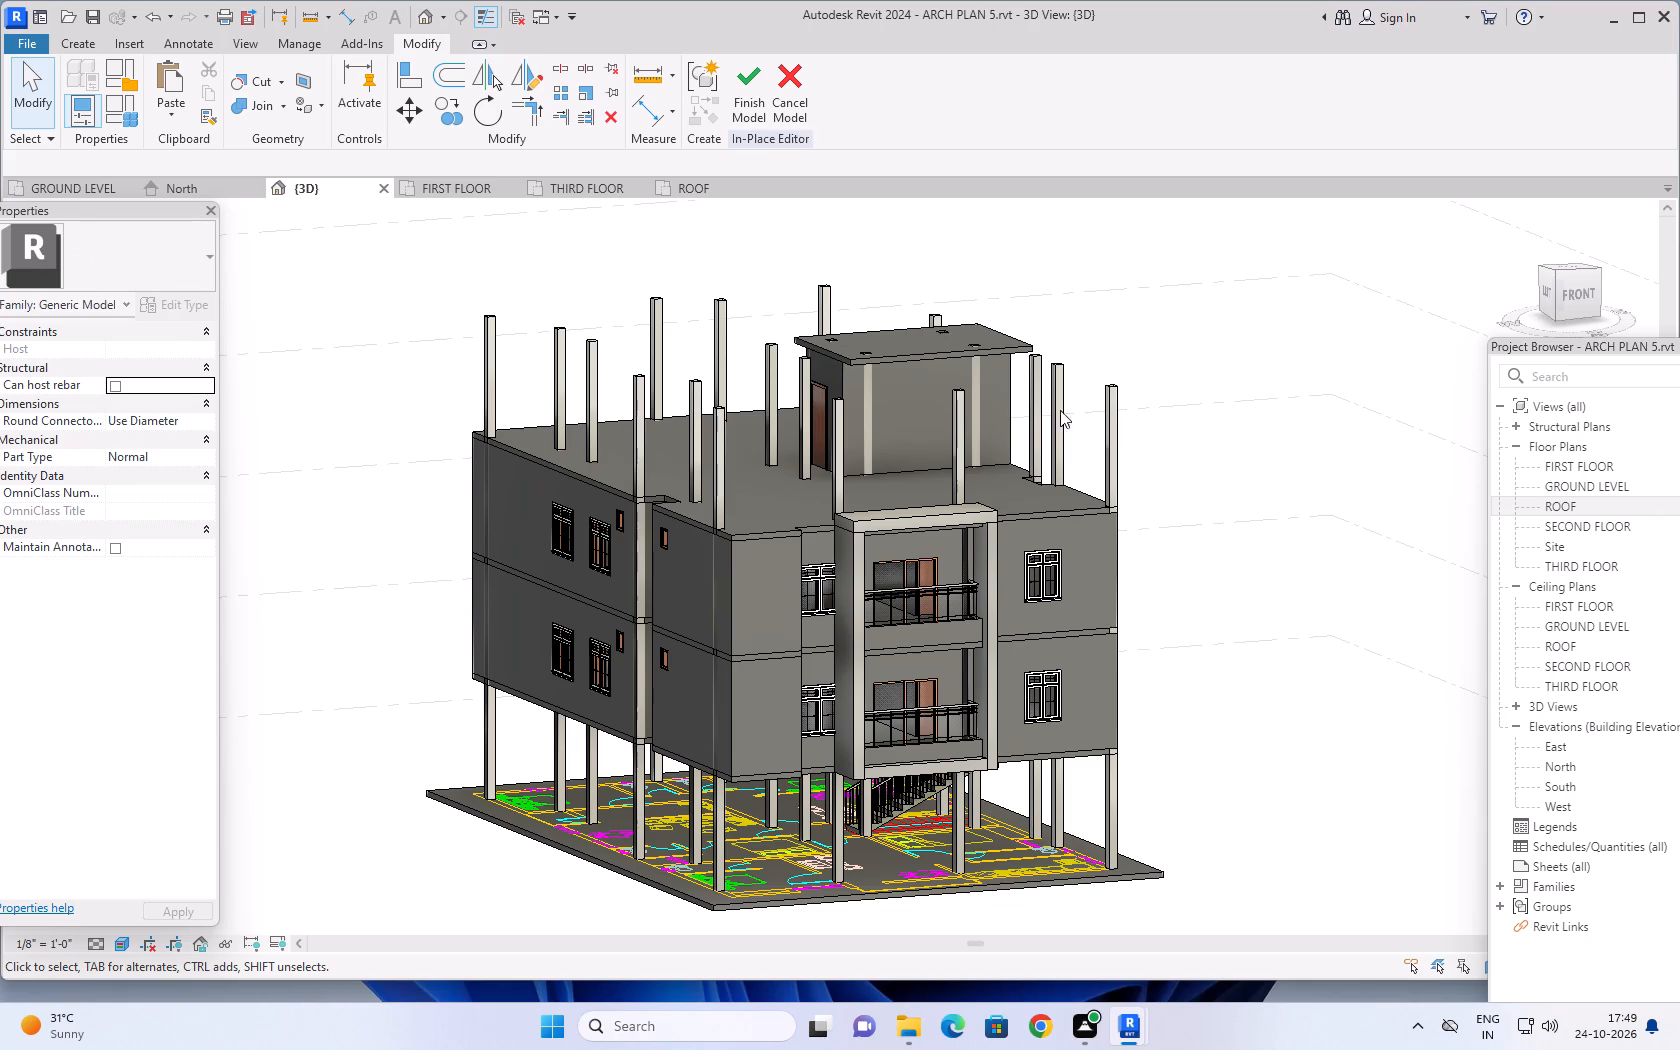
Examine the balcony frame from both front corners and close up, including the vertical extrusion nearest the building's right side.
{"action": "middle_click_drag", "start_coordinate": [1264, 555], "coordinate": [1304, 538]}
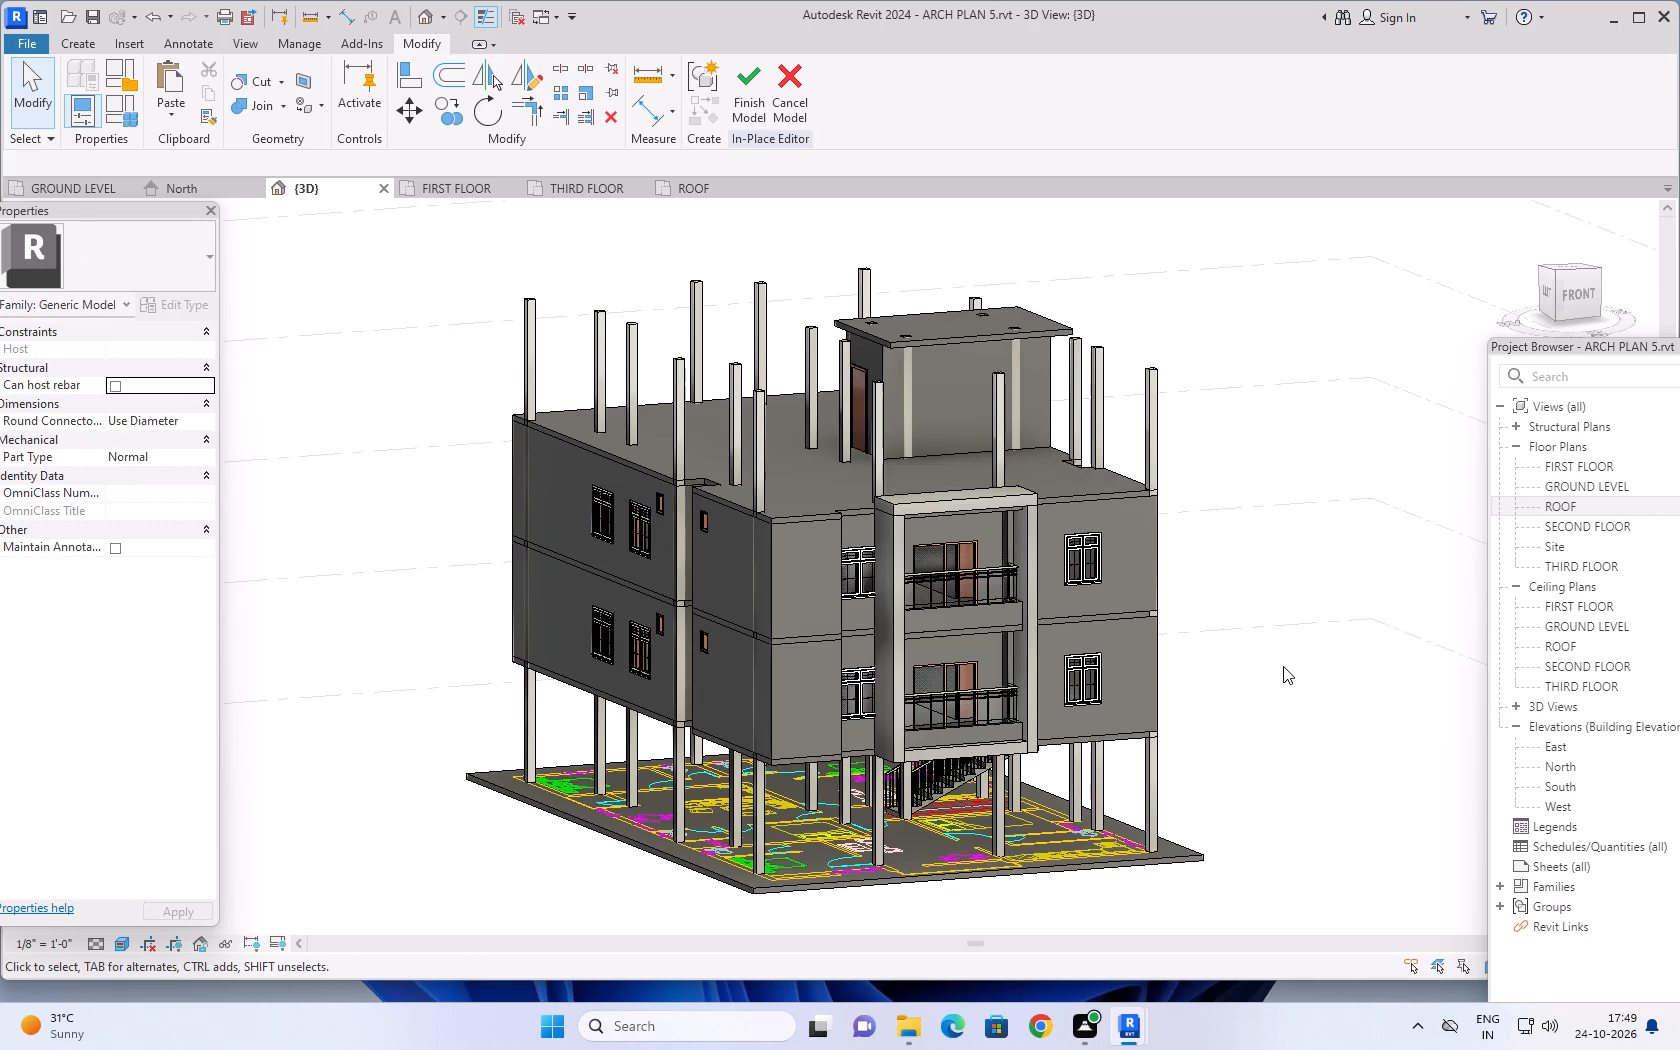
{"action": "middle_click_drag", "start_coordinate": [1291, 696], "coordinate": [1083, 667]}
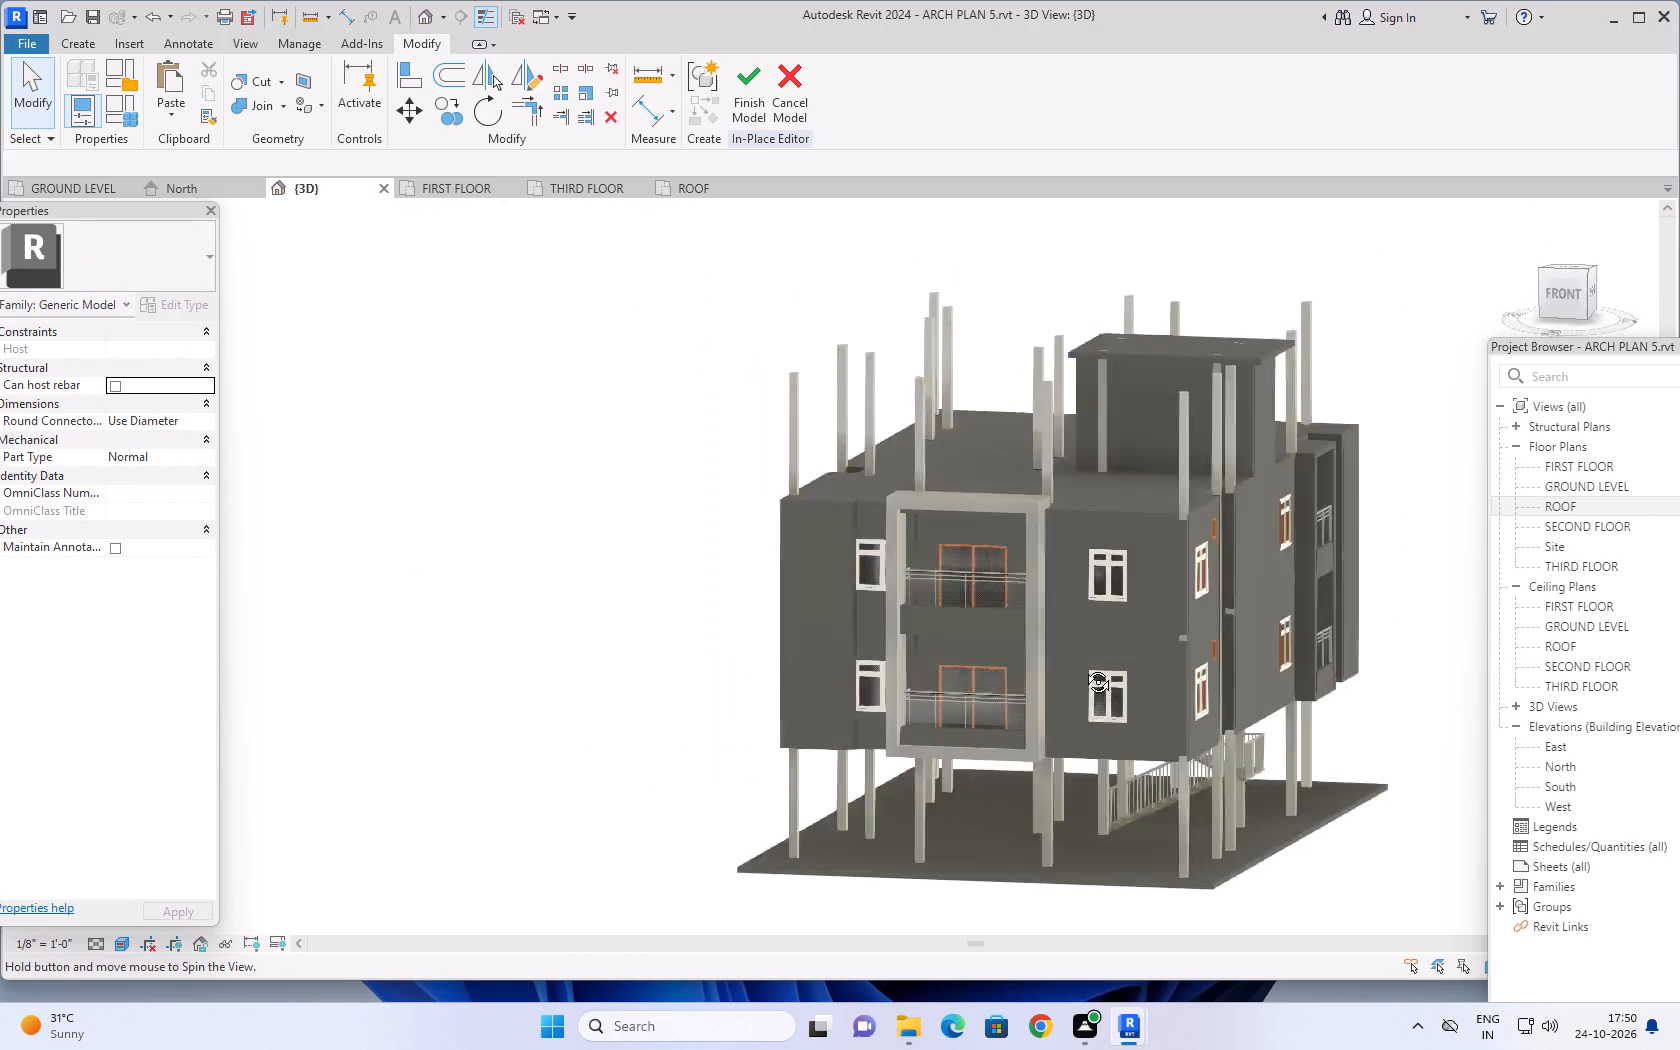
{"action": "middle_click_drag", "start_coordinate": [1083, 667], "coordinate": [1185, 562]}
{"action": "scroll", "coordinate": [991, 574], "scroll_direction": "up", "scroll_amount": 4}
{"action": "left_click", "coordinate": [1053, 542]}
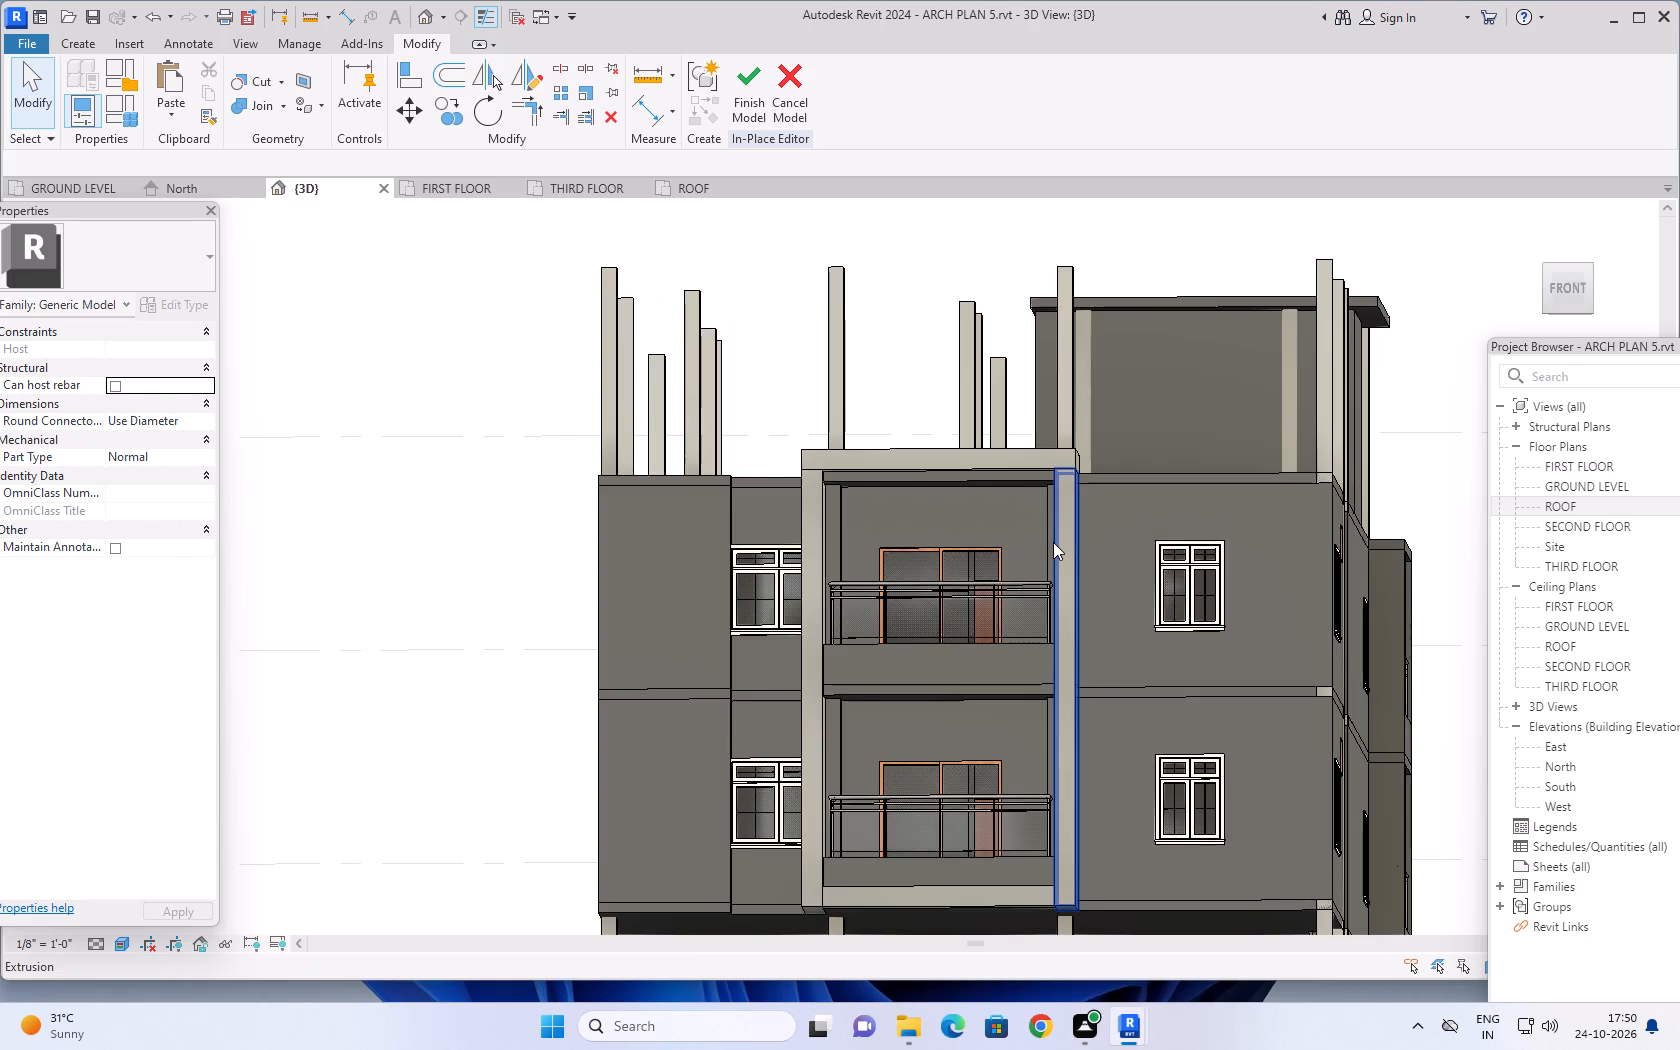
{"action": "key", "text": "Escape"}
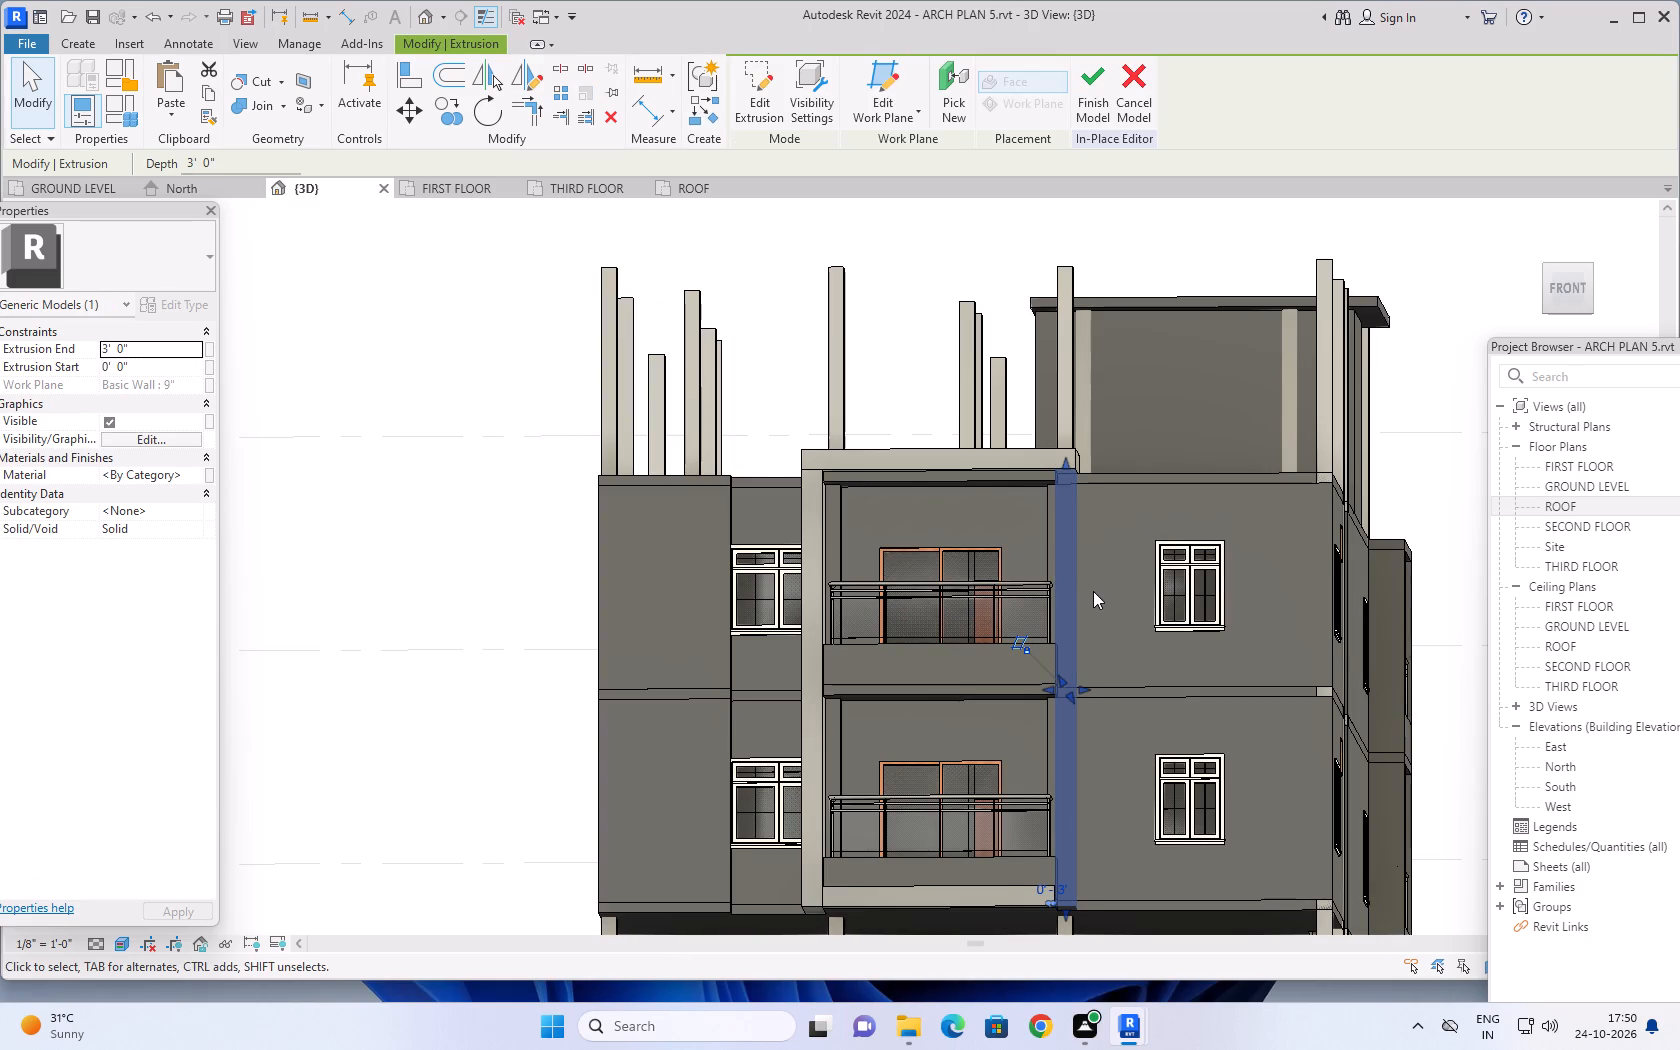
{"action": "key", "text": "Escape"}
{"action": "middle_click_drag", "start_coordinate": [1097, 611], "coordinate": [1186, 646], "text": "shift"}
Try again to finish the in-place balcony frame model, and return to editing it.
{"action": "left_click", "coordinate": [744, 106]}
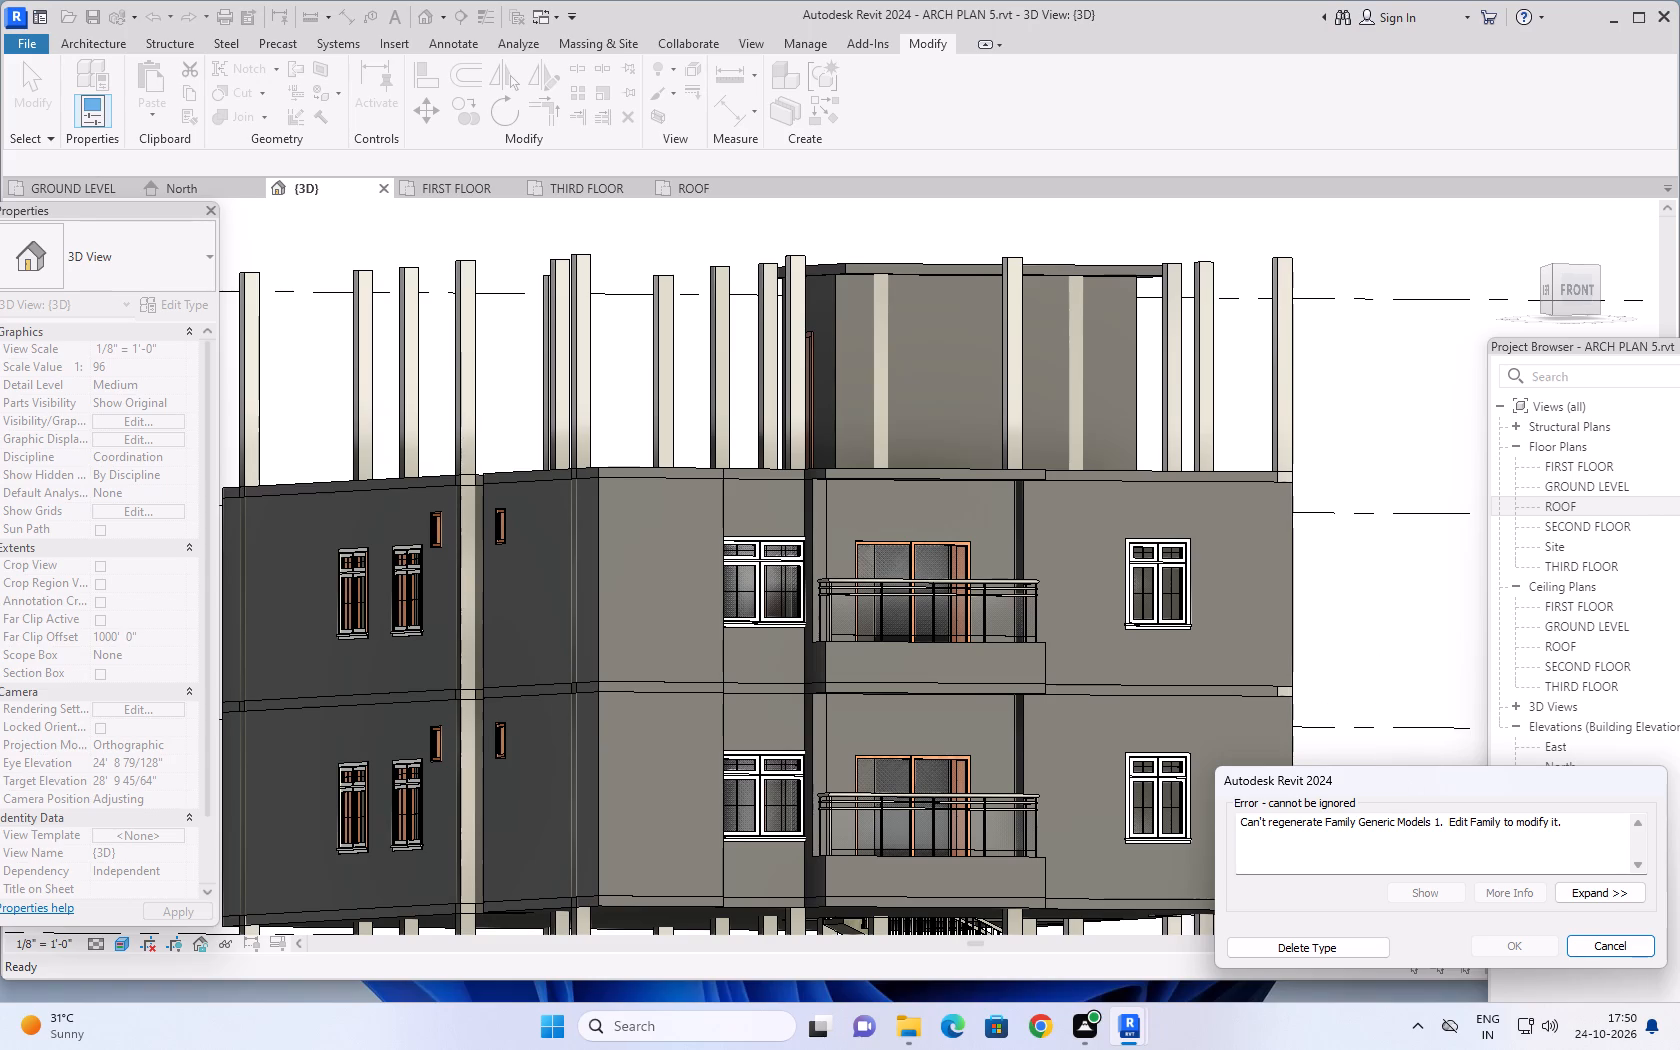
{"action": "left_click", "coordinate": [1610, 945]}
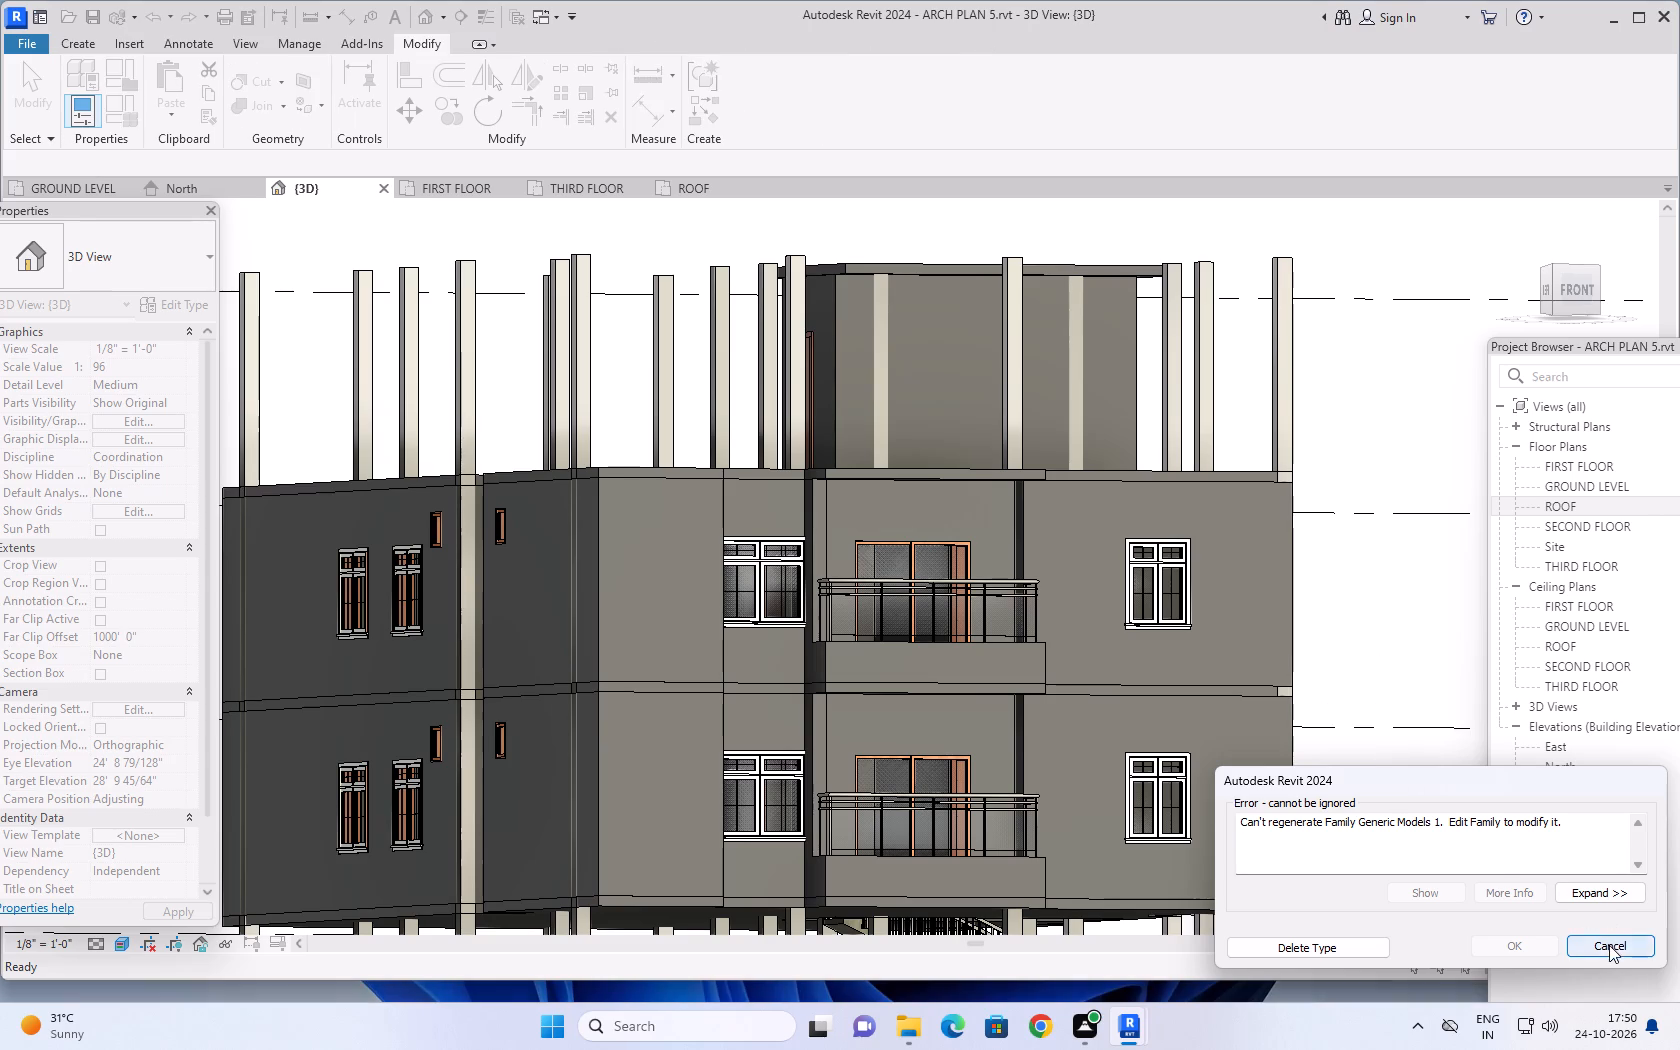
Check the sketch of each balcony frame extrusion by reopening and finishing it: both verticals, the top horizontal and the bottom horizontal.
{"action": "left_click", "coordinate": [1065, 589]}
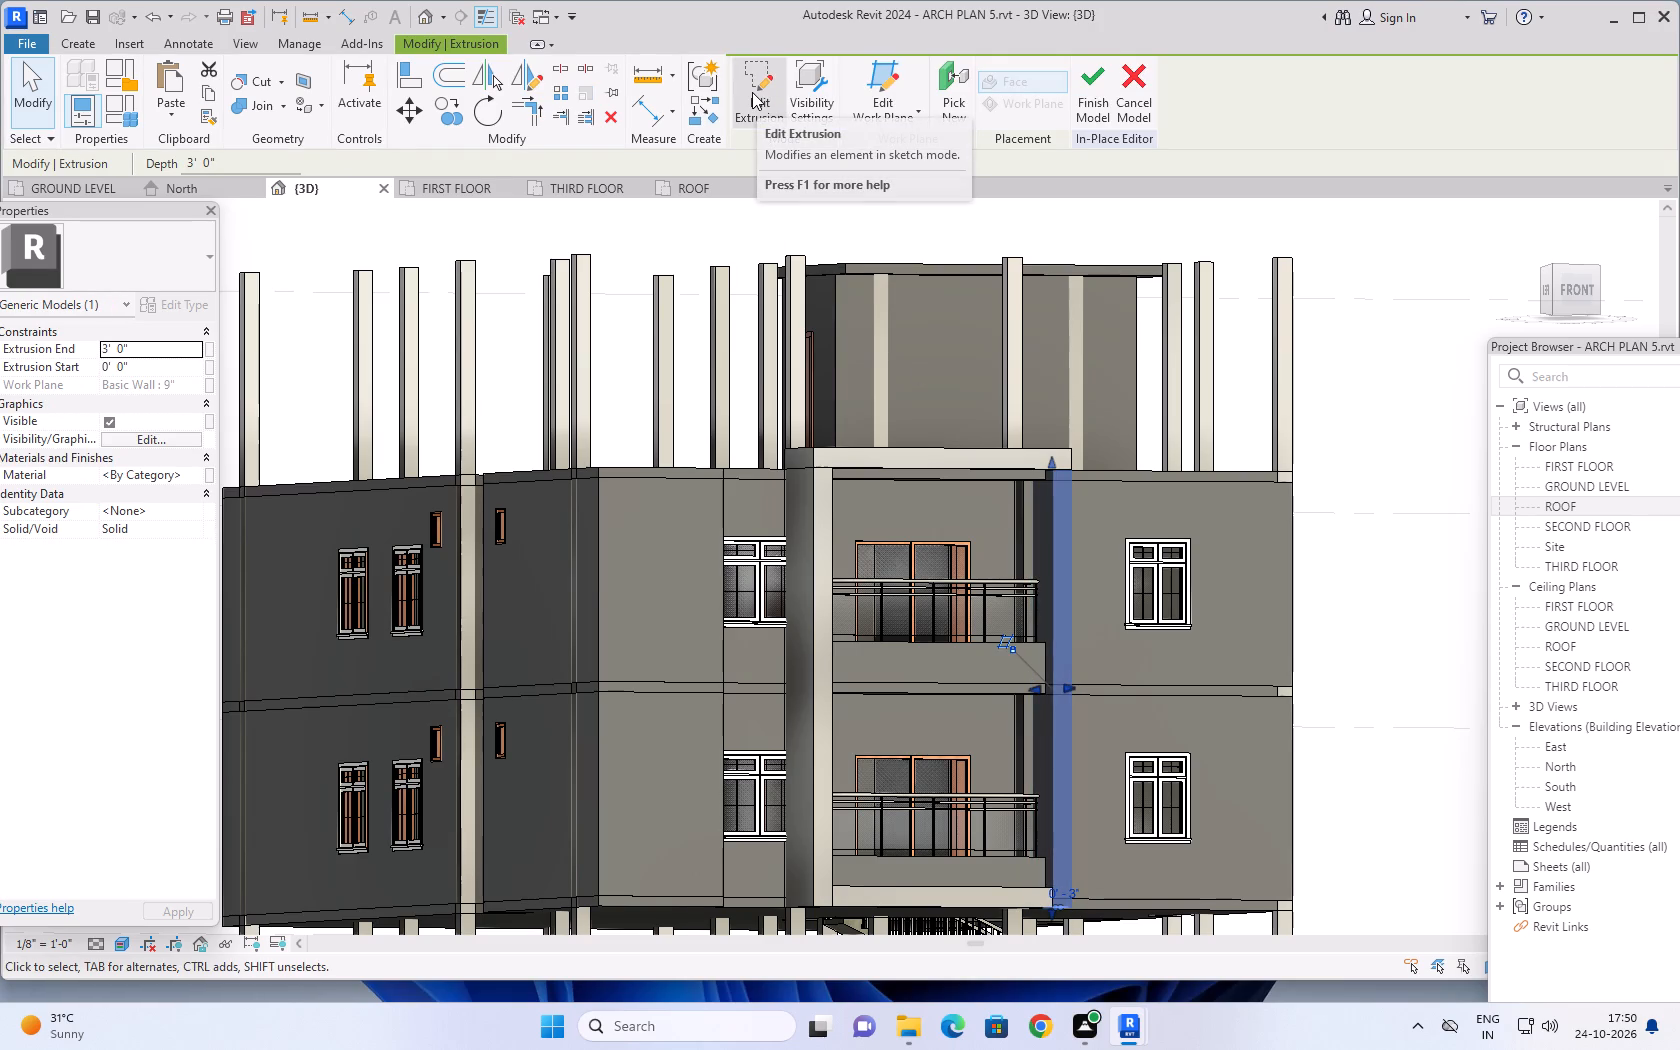
{"action": "left_click", "coordinate": [754, 85]}
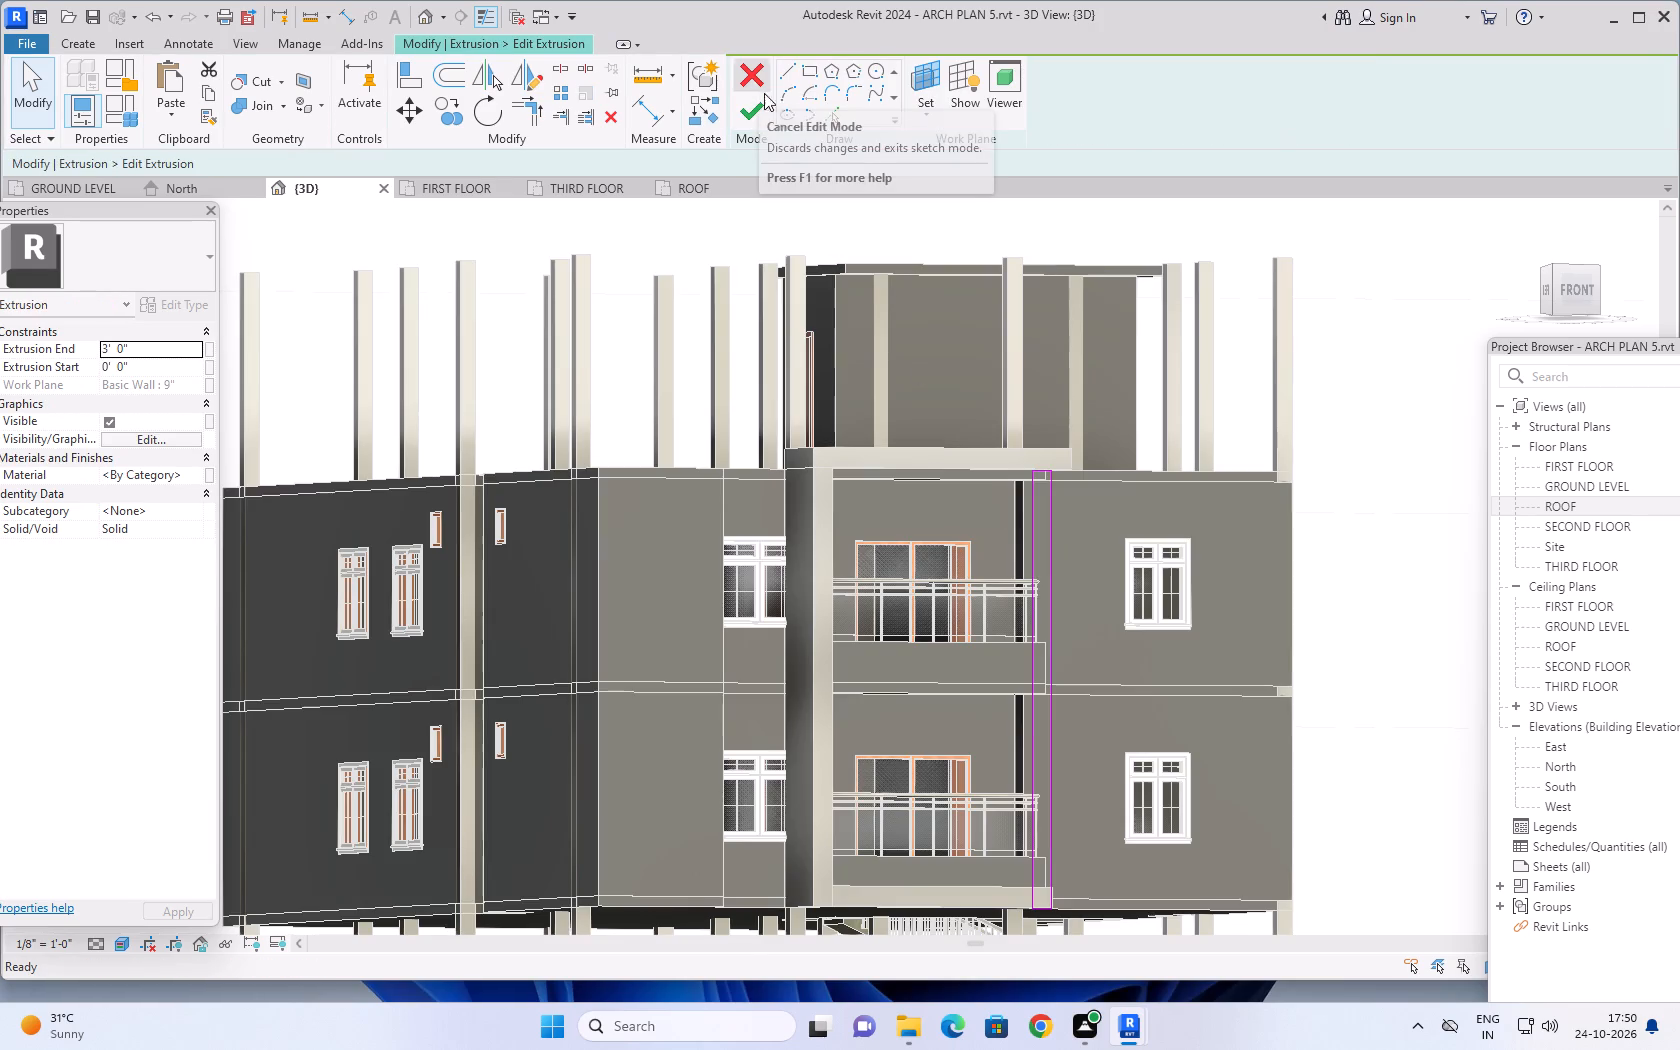
{"action": "left_click", "coordinate": [750, 111]}
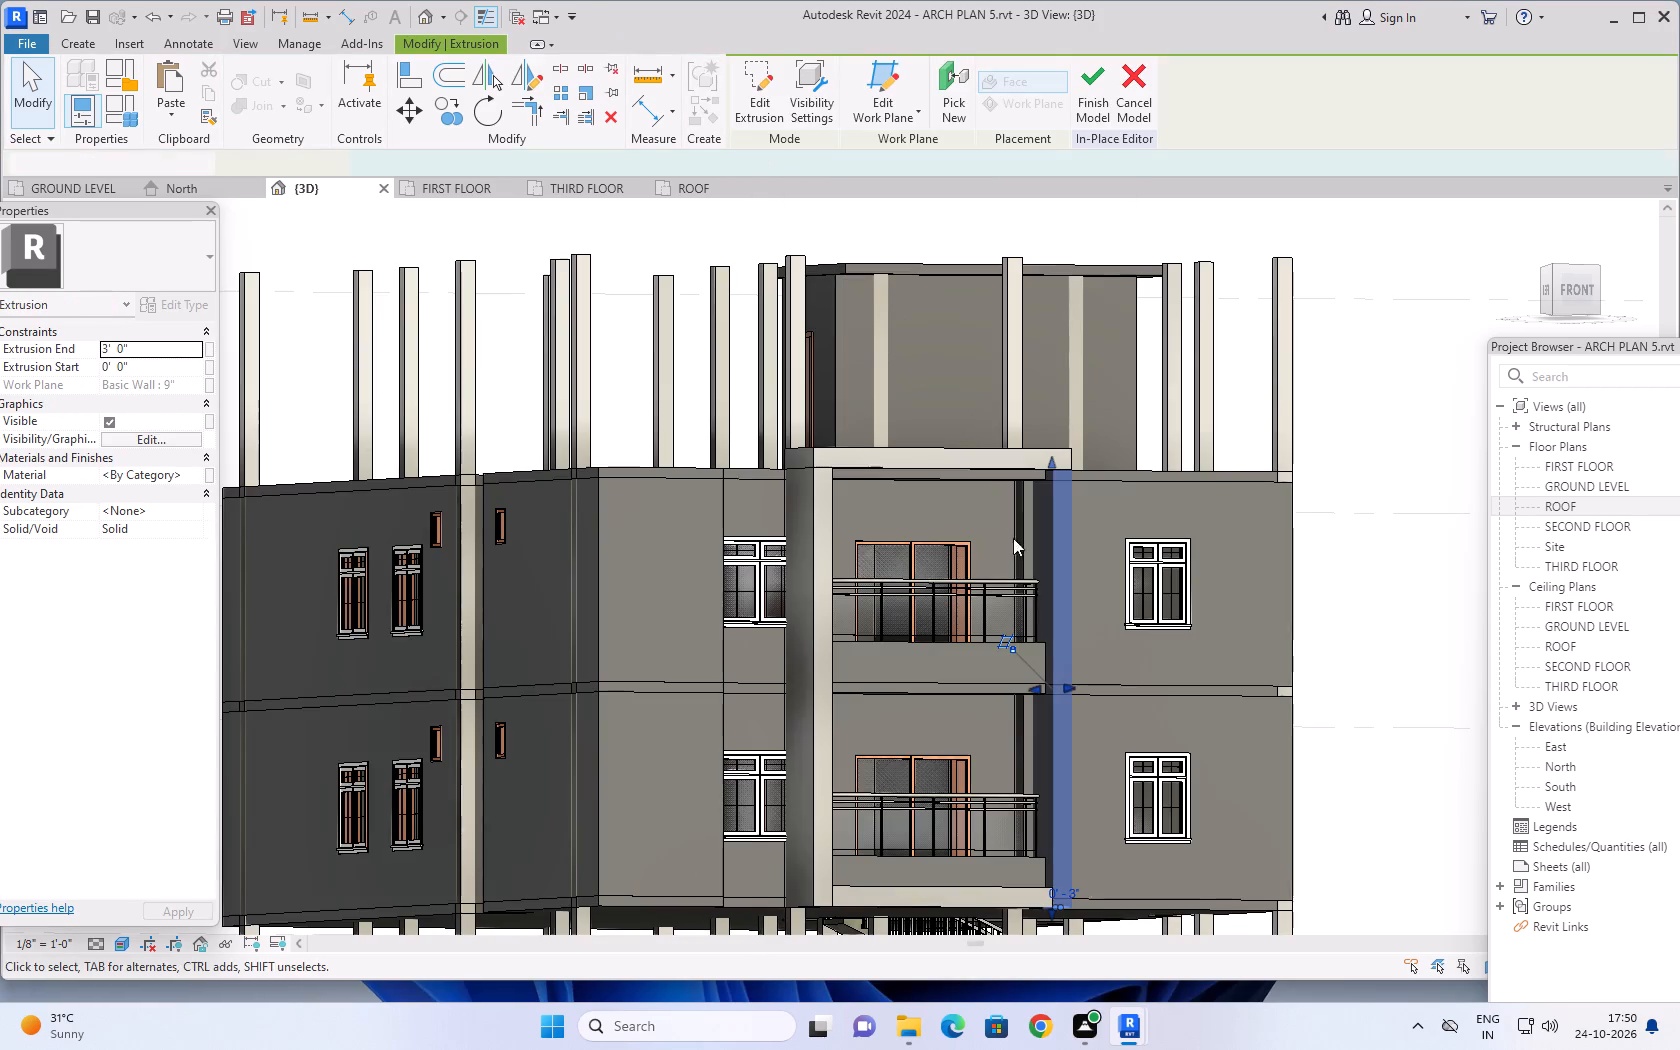
{"action": "left_click", "coordinate": [811, 610]}
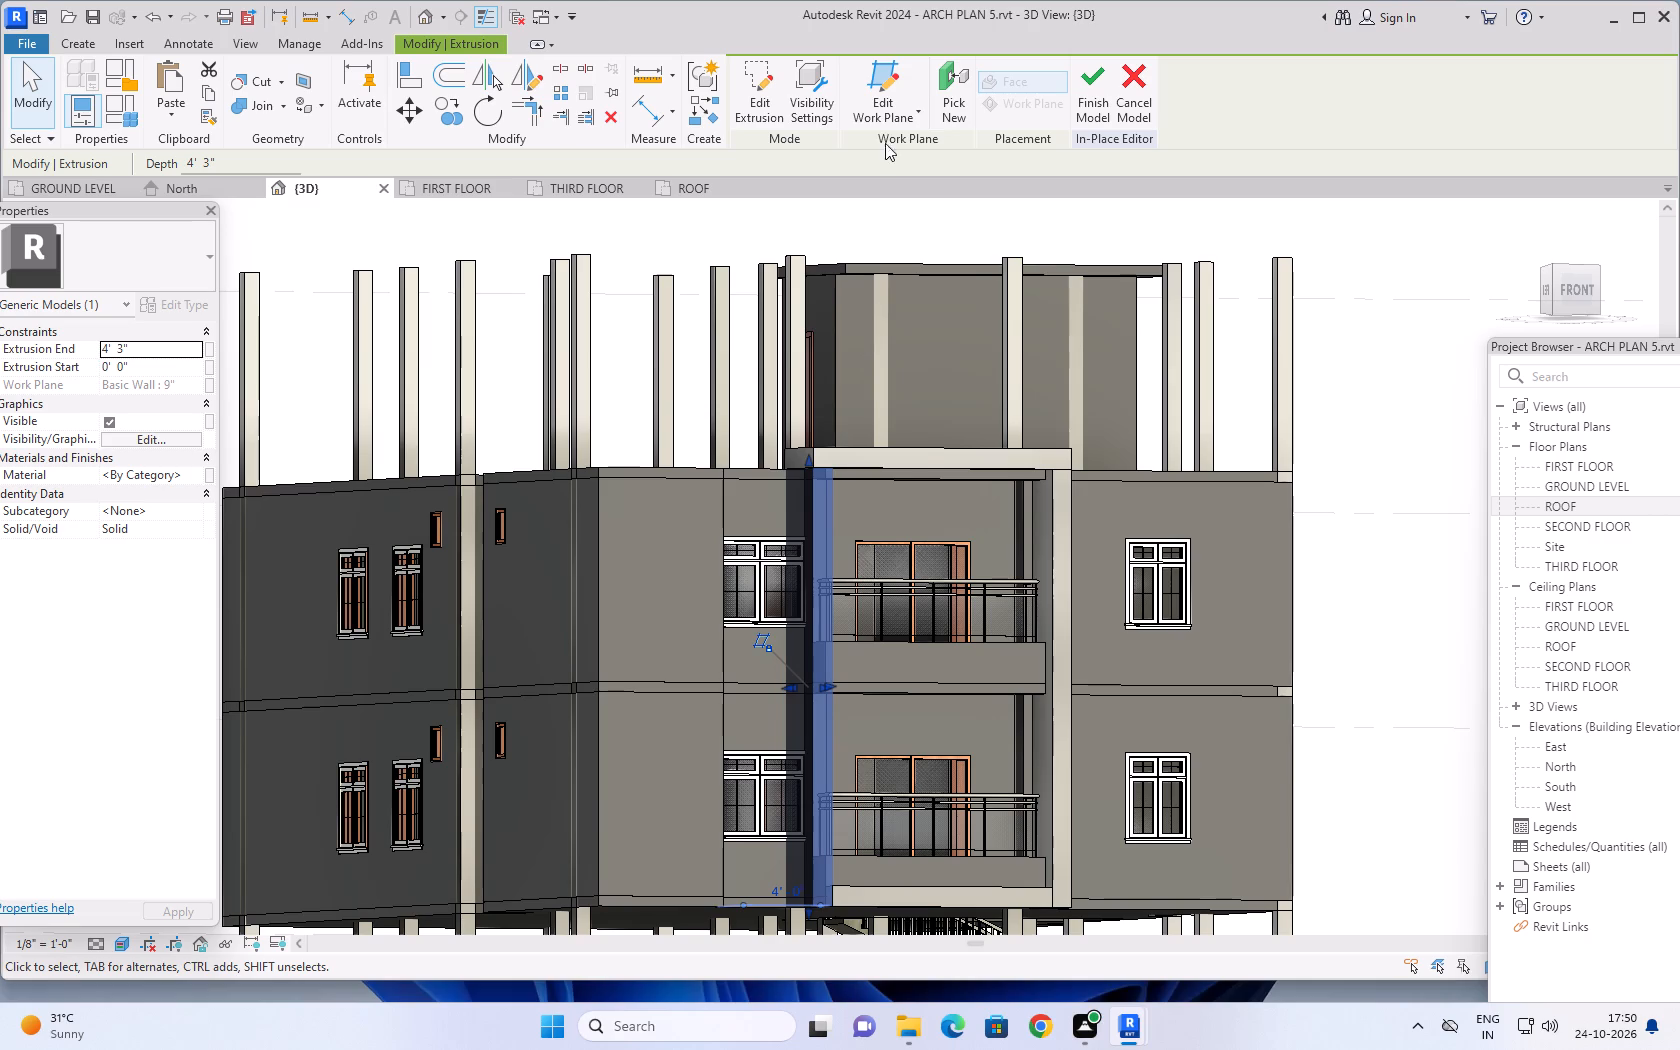
{"action": "left_click", "coordinate": [751, 88]}
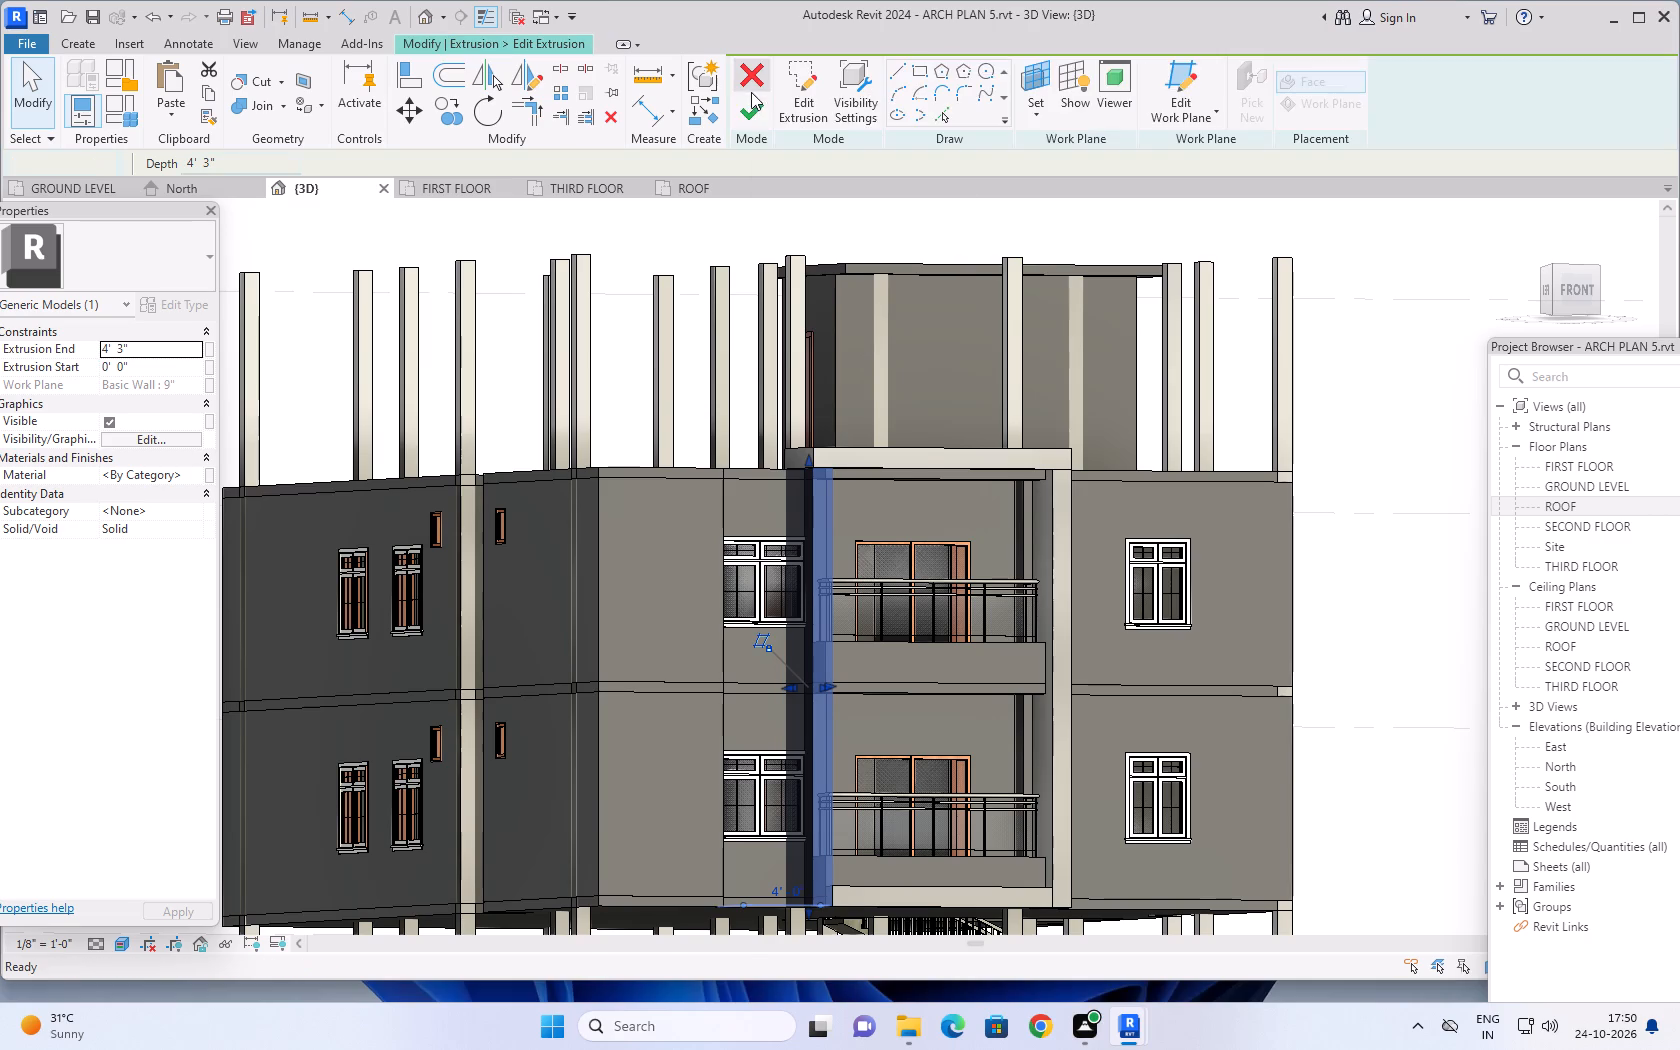
{"action": "left_click", "coordinate": [764, 118]}
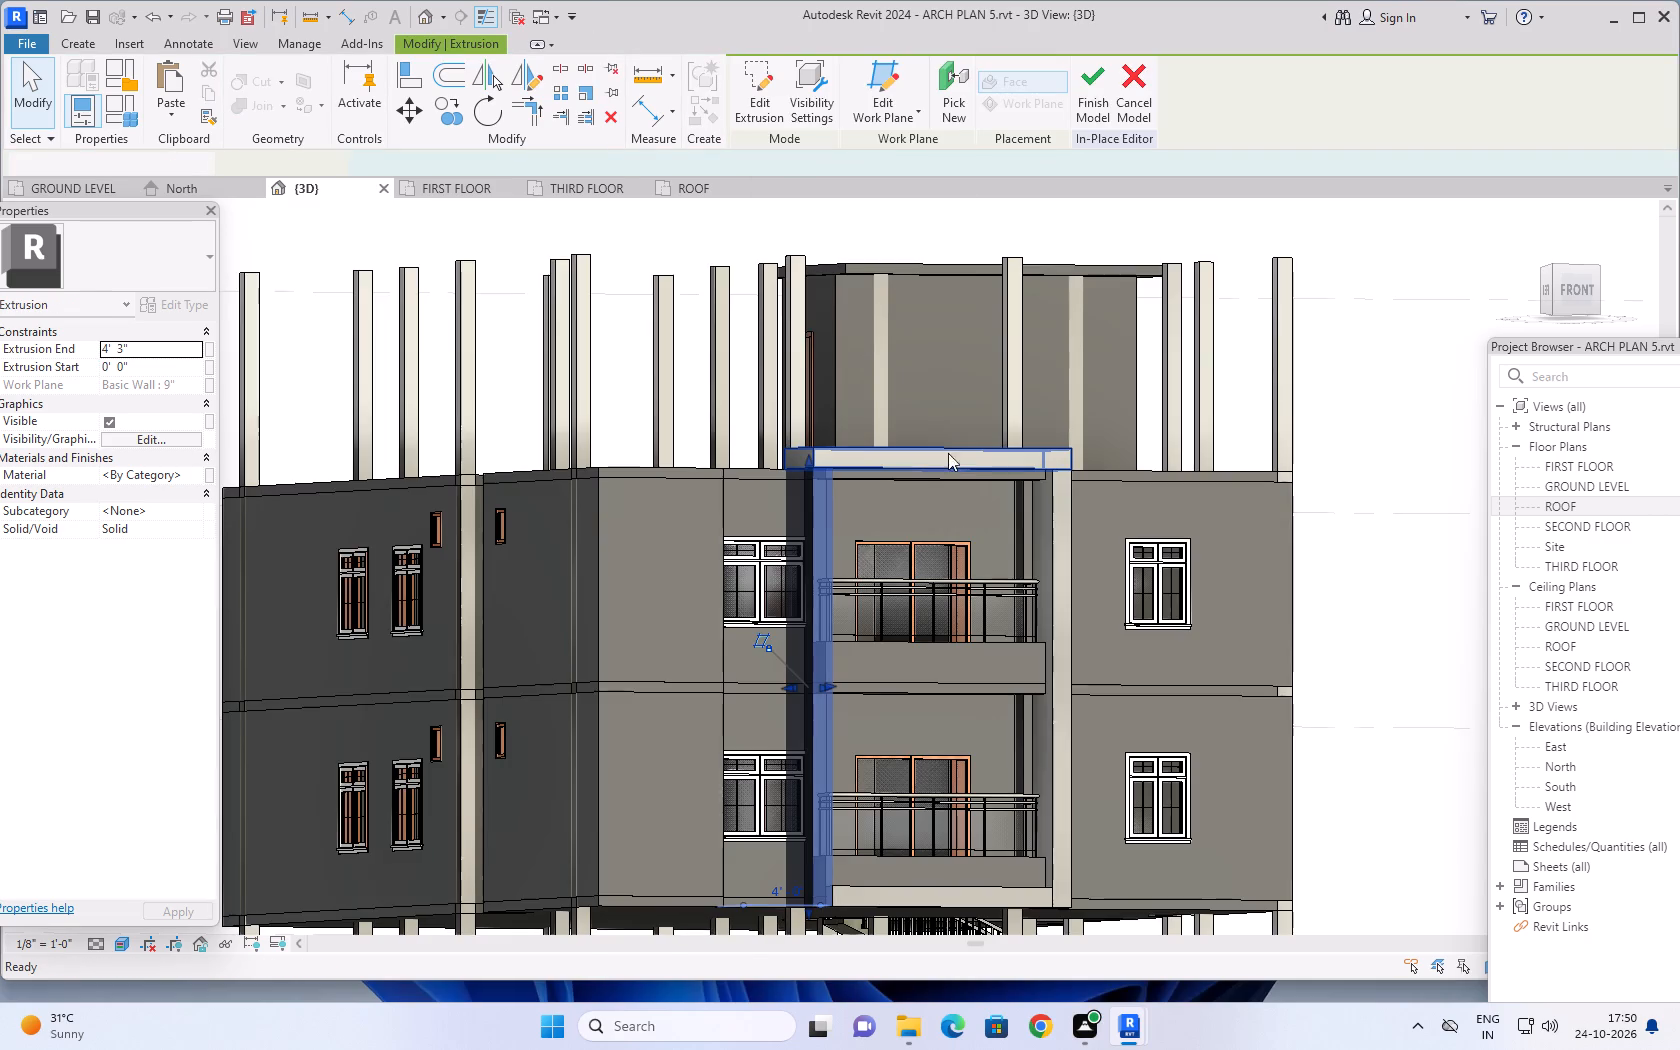
{"action": "left_click", "coordinate": [938, 463]}
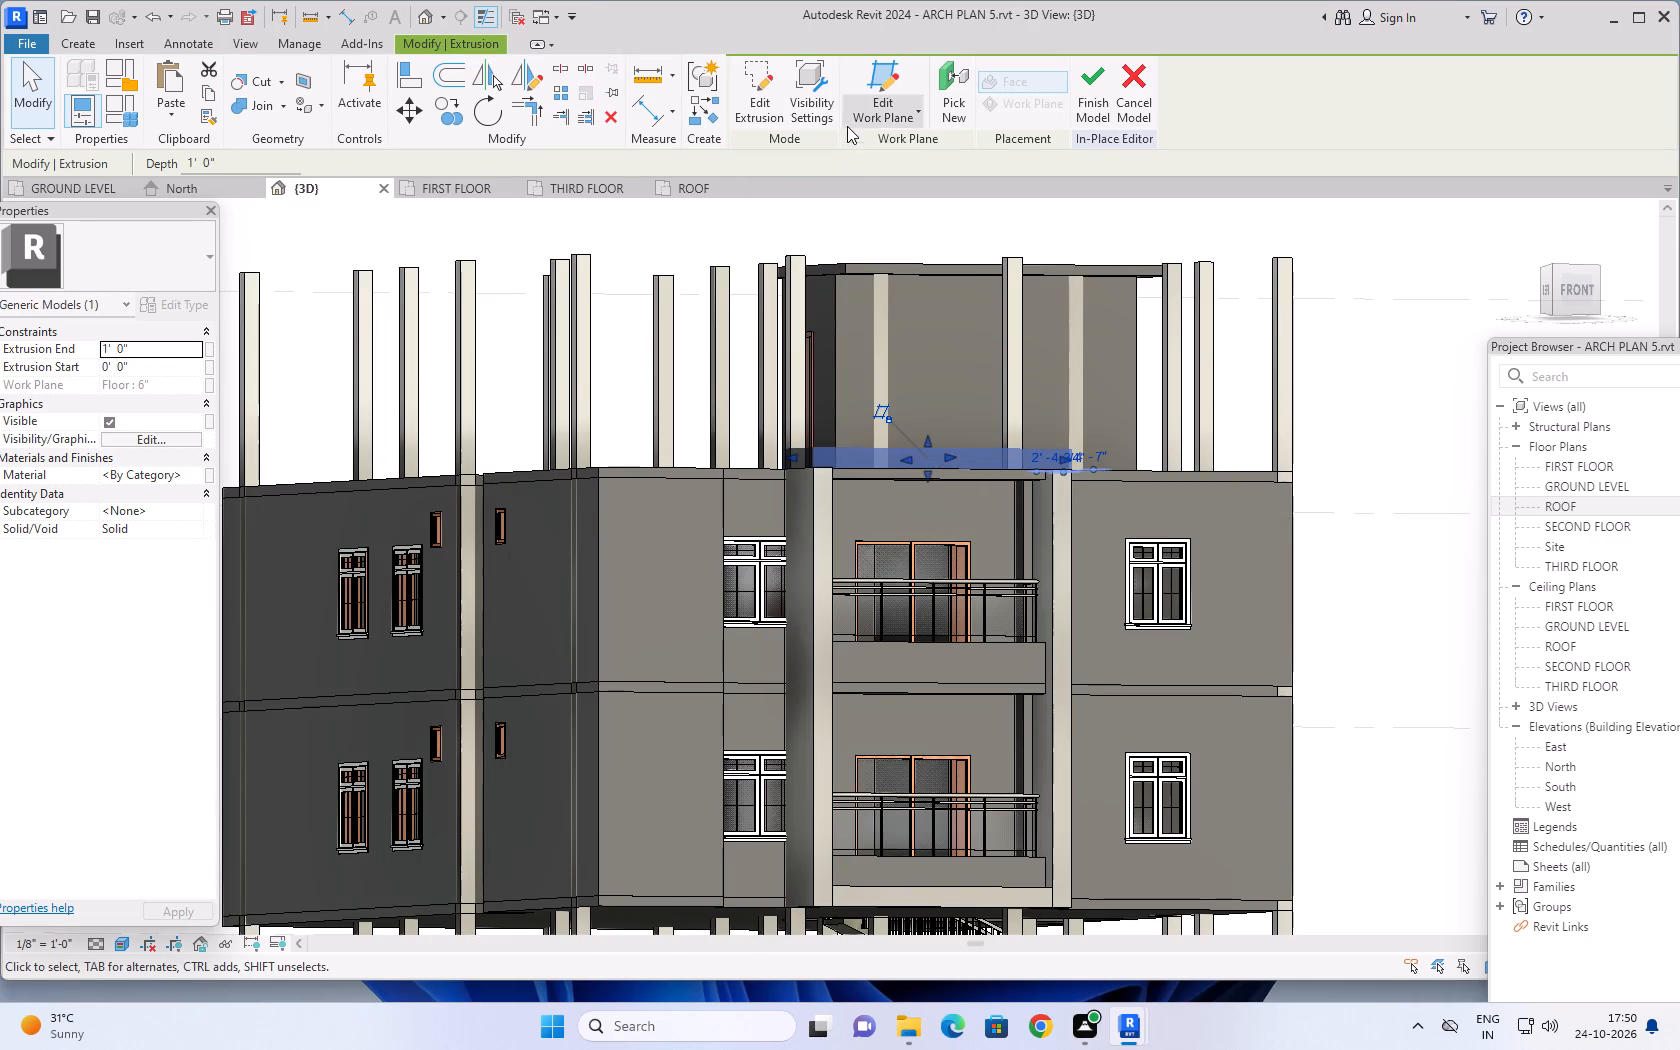
{"action": "left_click", "coordinate": [755, 85]}
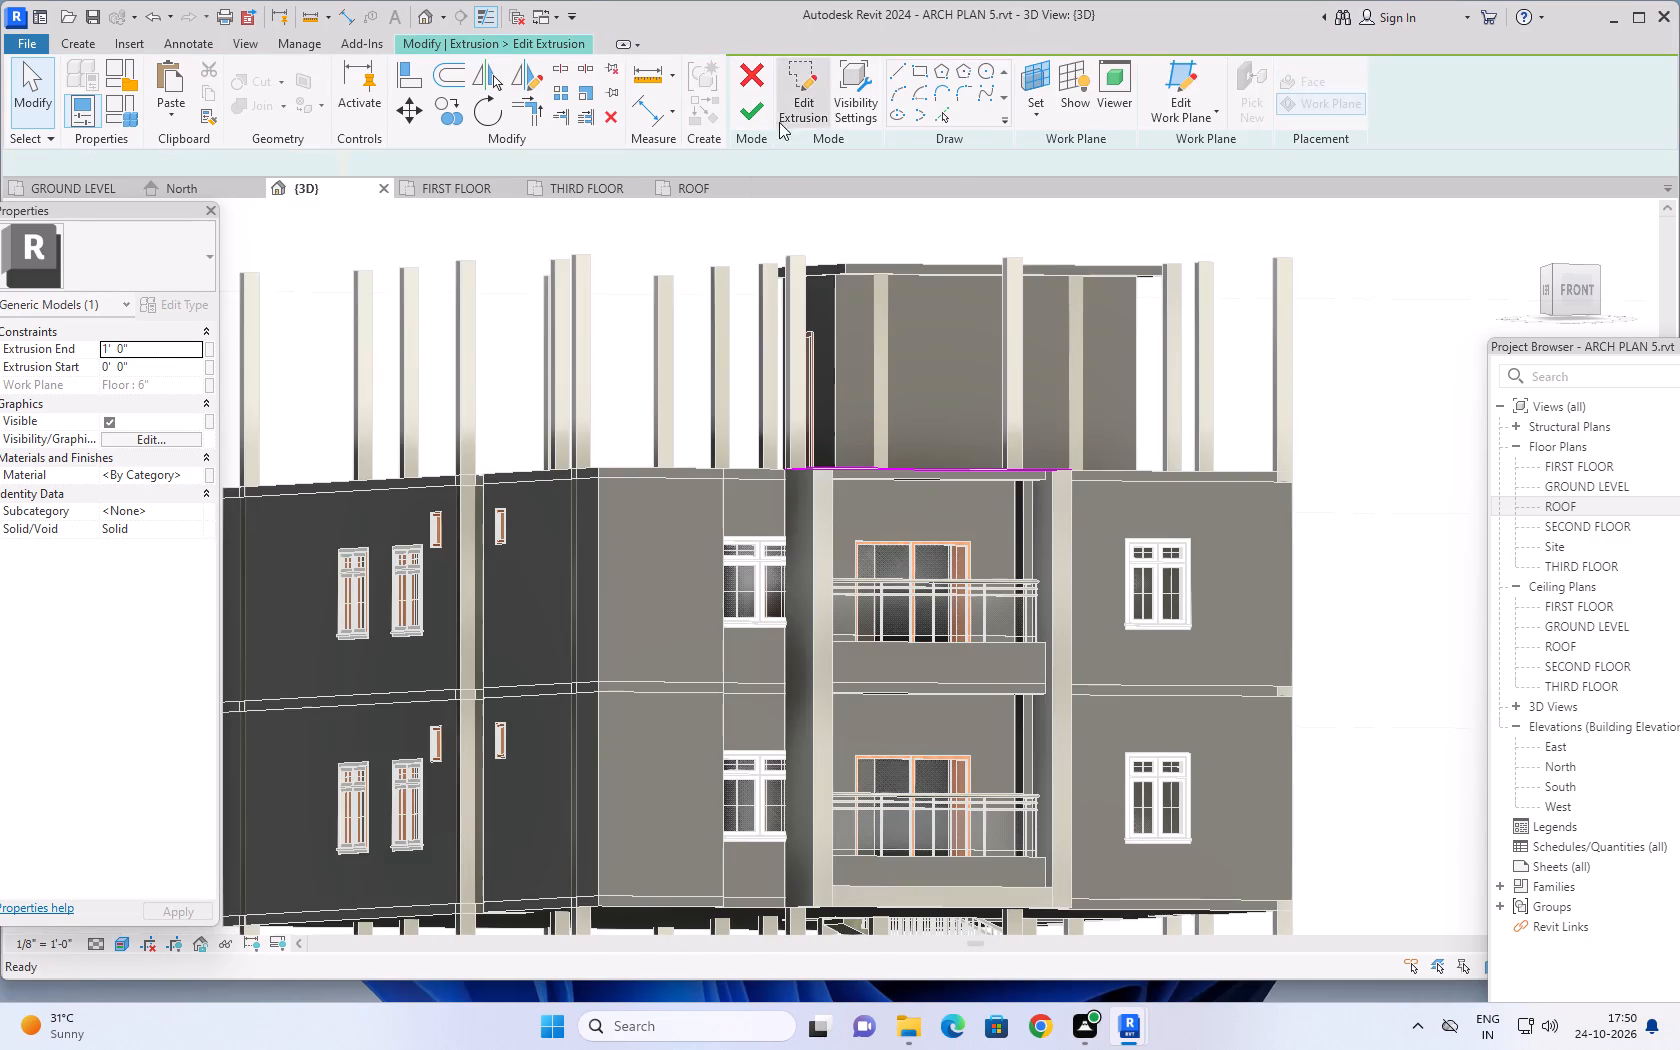
{"action": "left_click", "coordinate": [755, 115]}
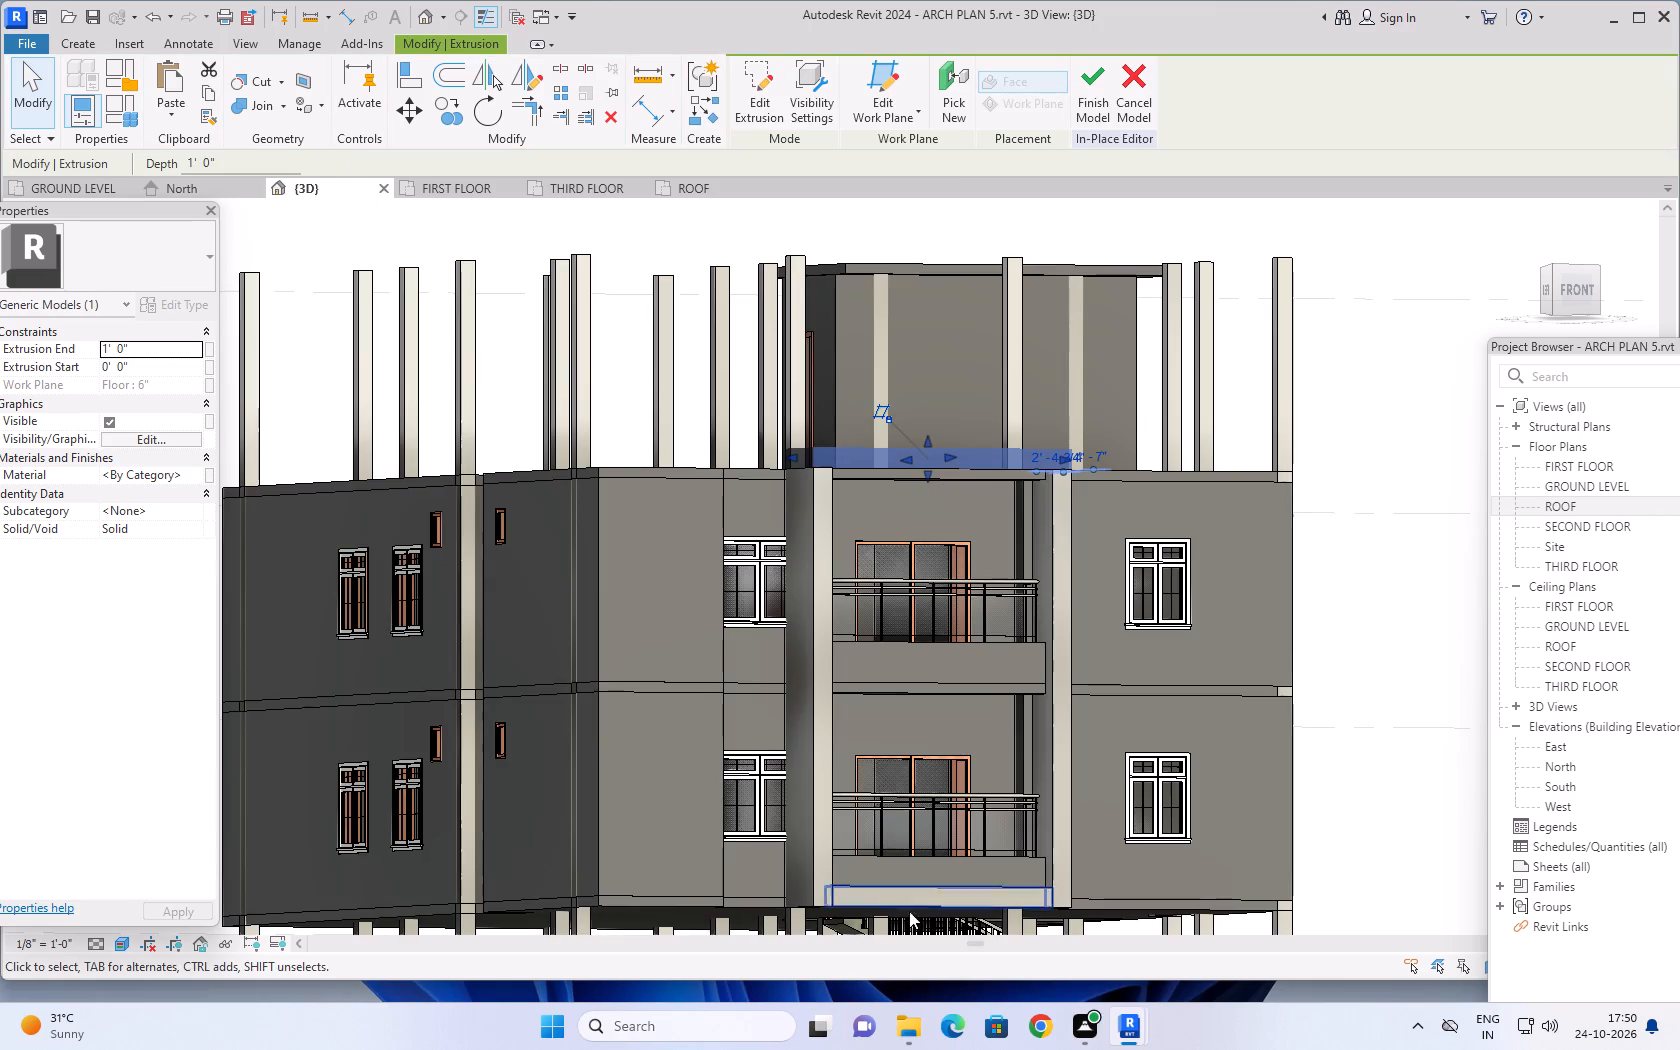
{"action": "left_click", "coordinate": [908, 900]}
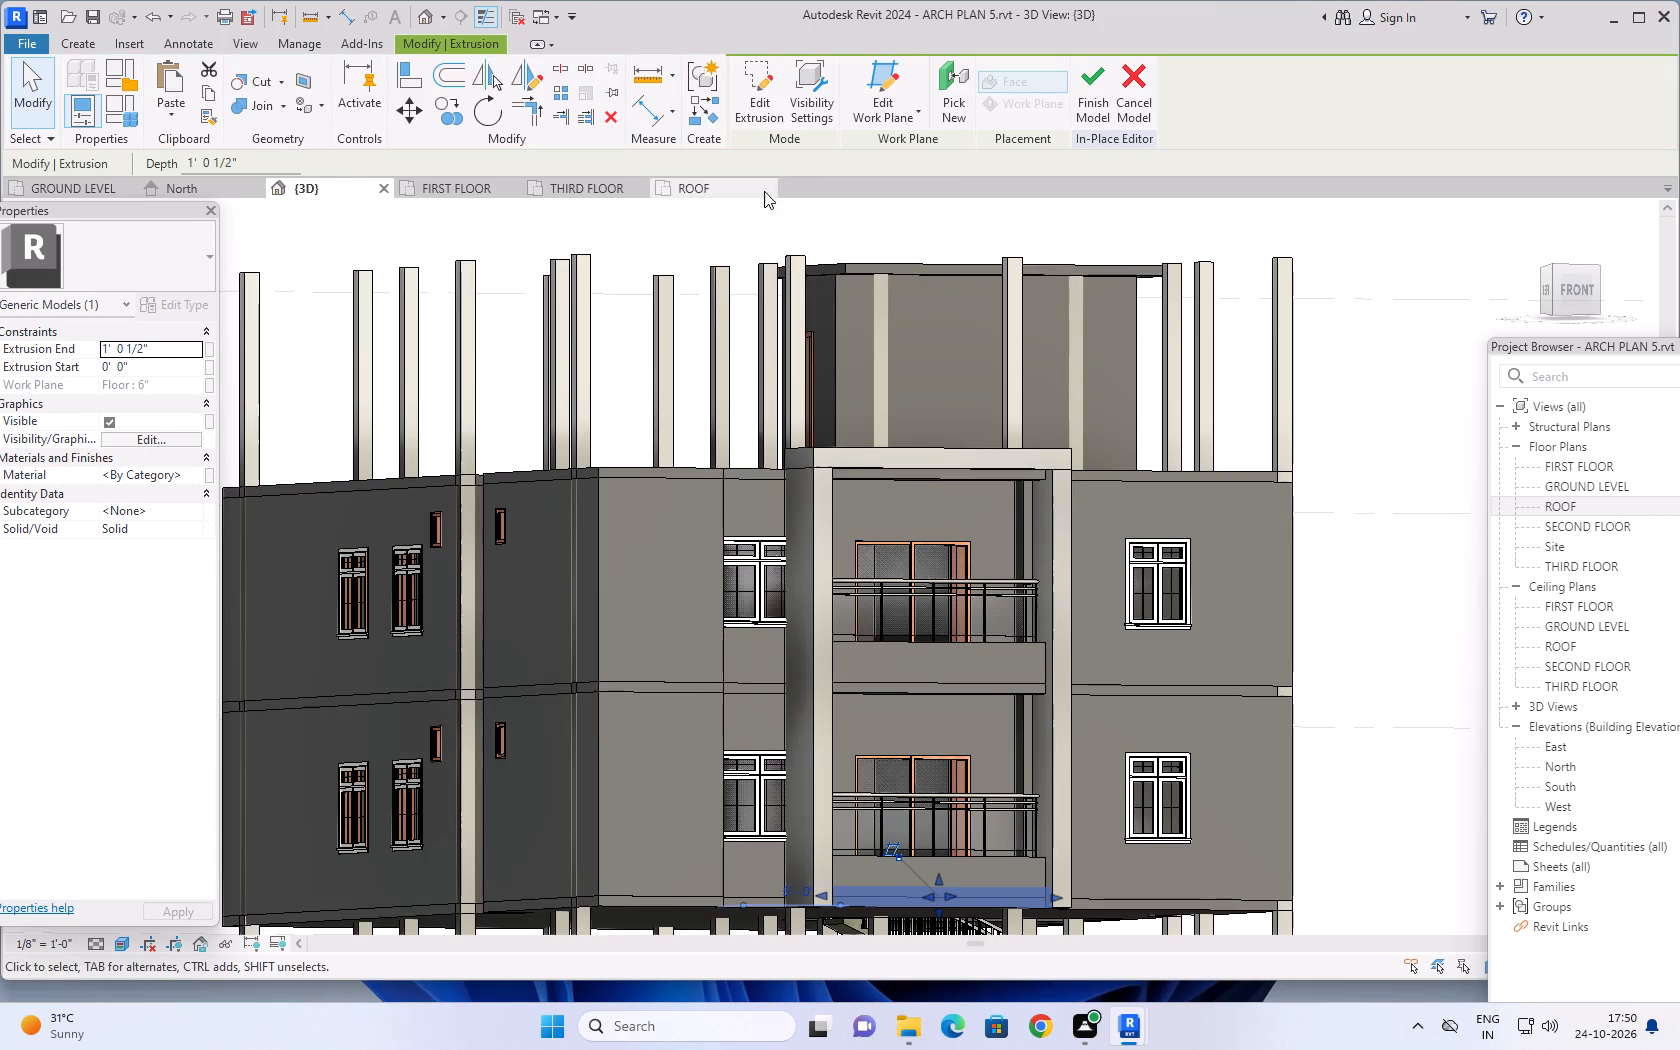
{"action": "left_click", "coordinate": [757, 74]}
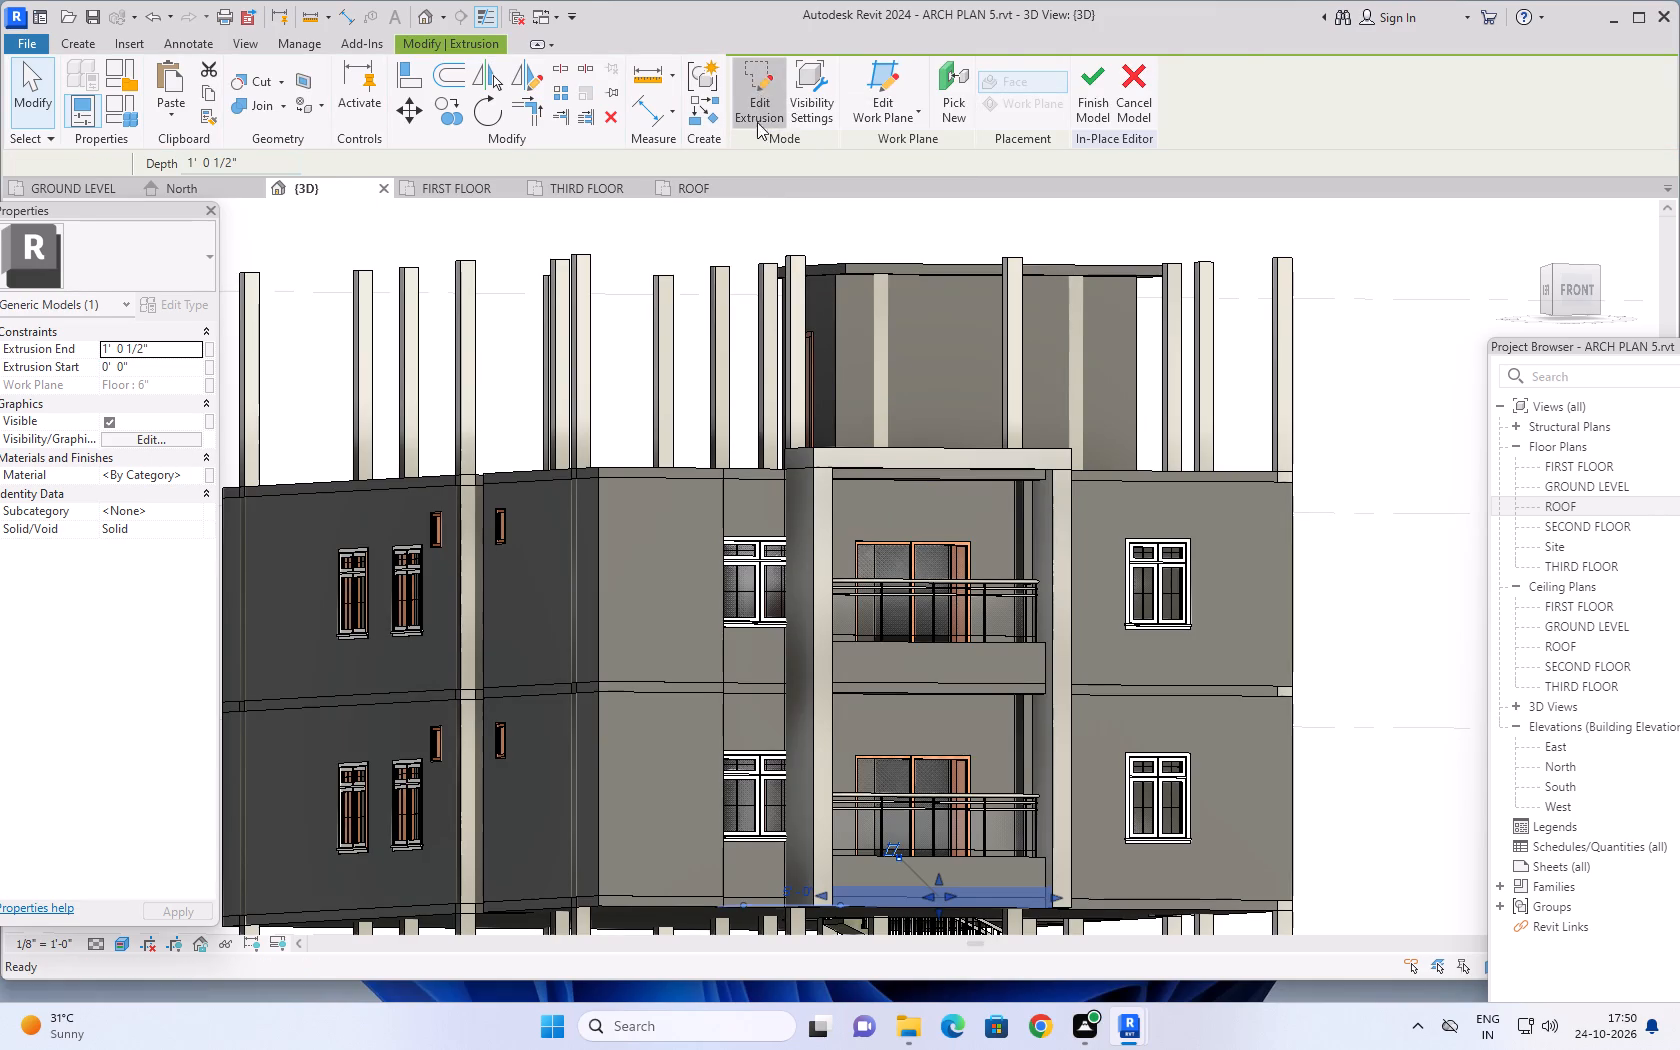
{"action": "left_click", "coordinate": [753, 108]}
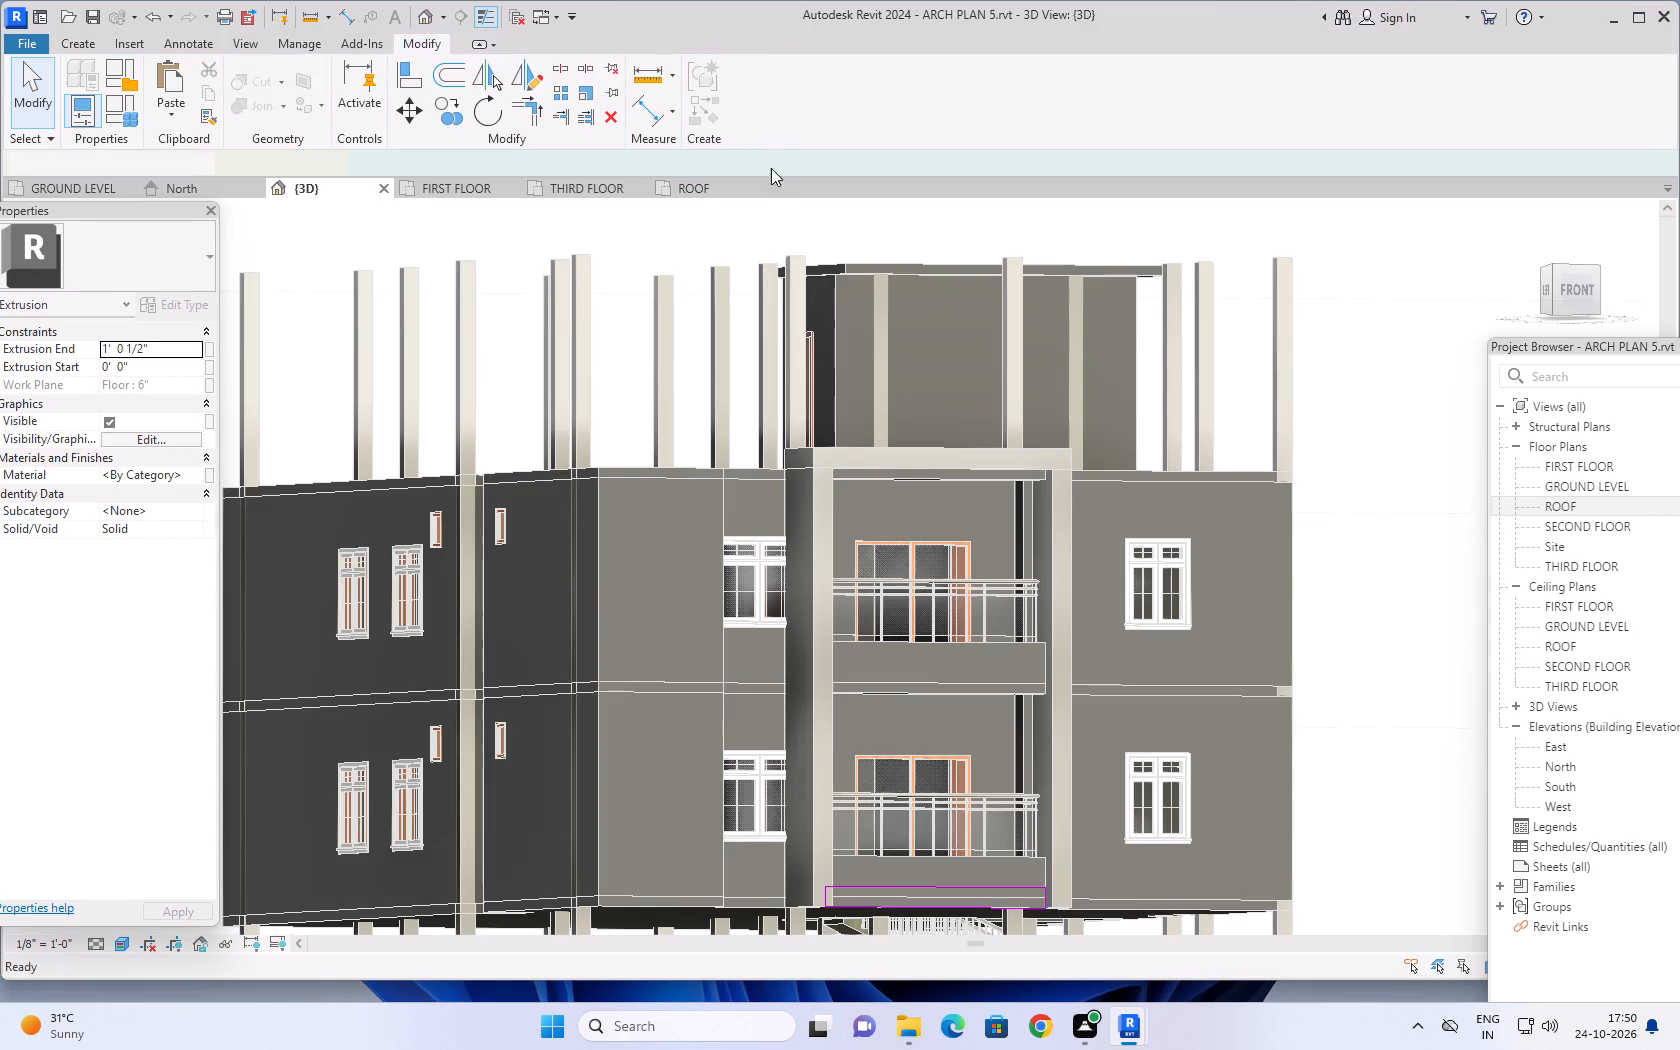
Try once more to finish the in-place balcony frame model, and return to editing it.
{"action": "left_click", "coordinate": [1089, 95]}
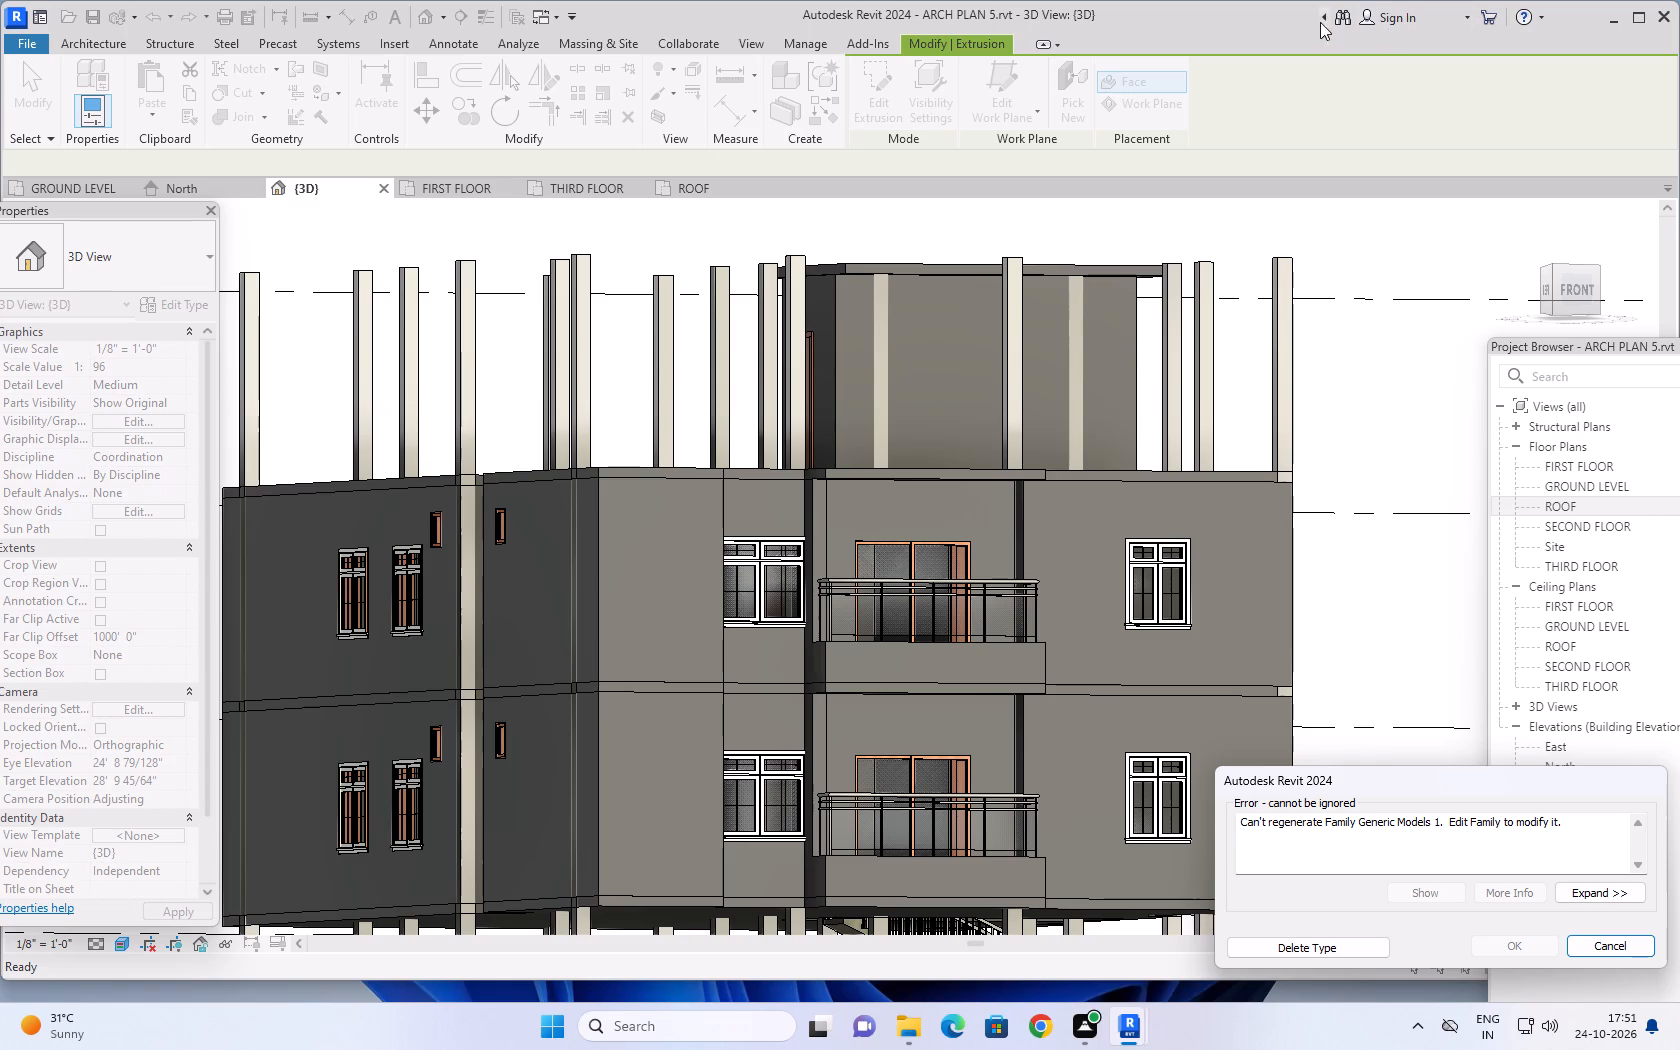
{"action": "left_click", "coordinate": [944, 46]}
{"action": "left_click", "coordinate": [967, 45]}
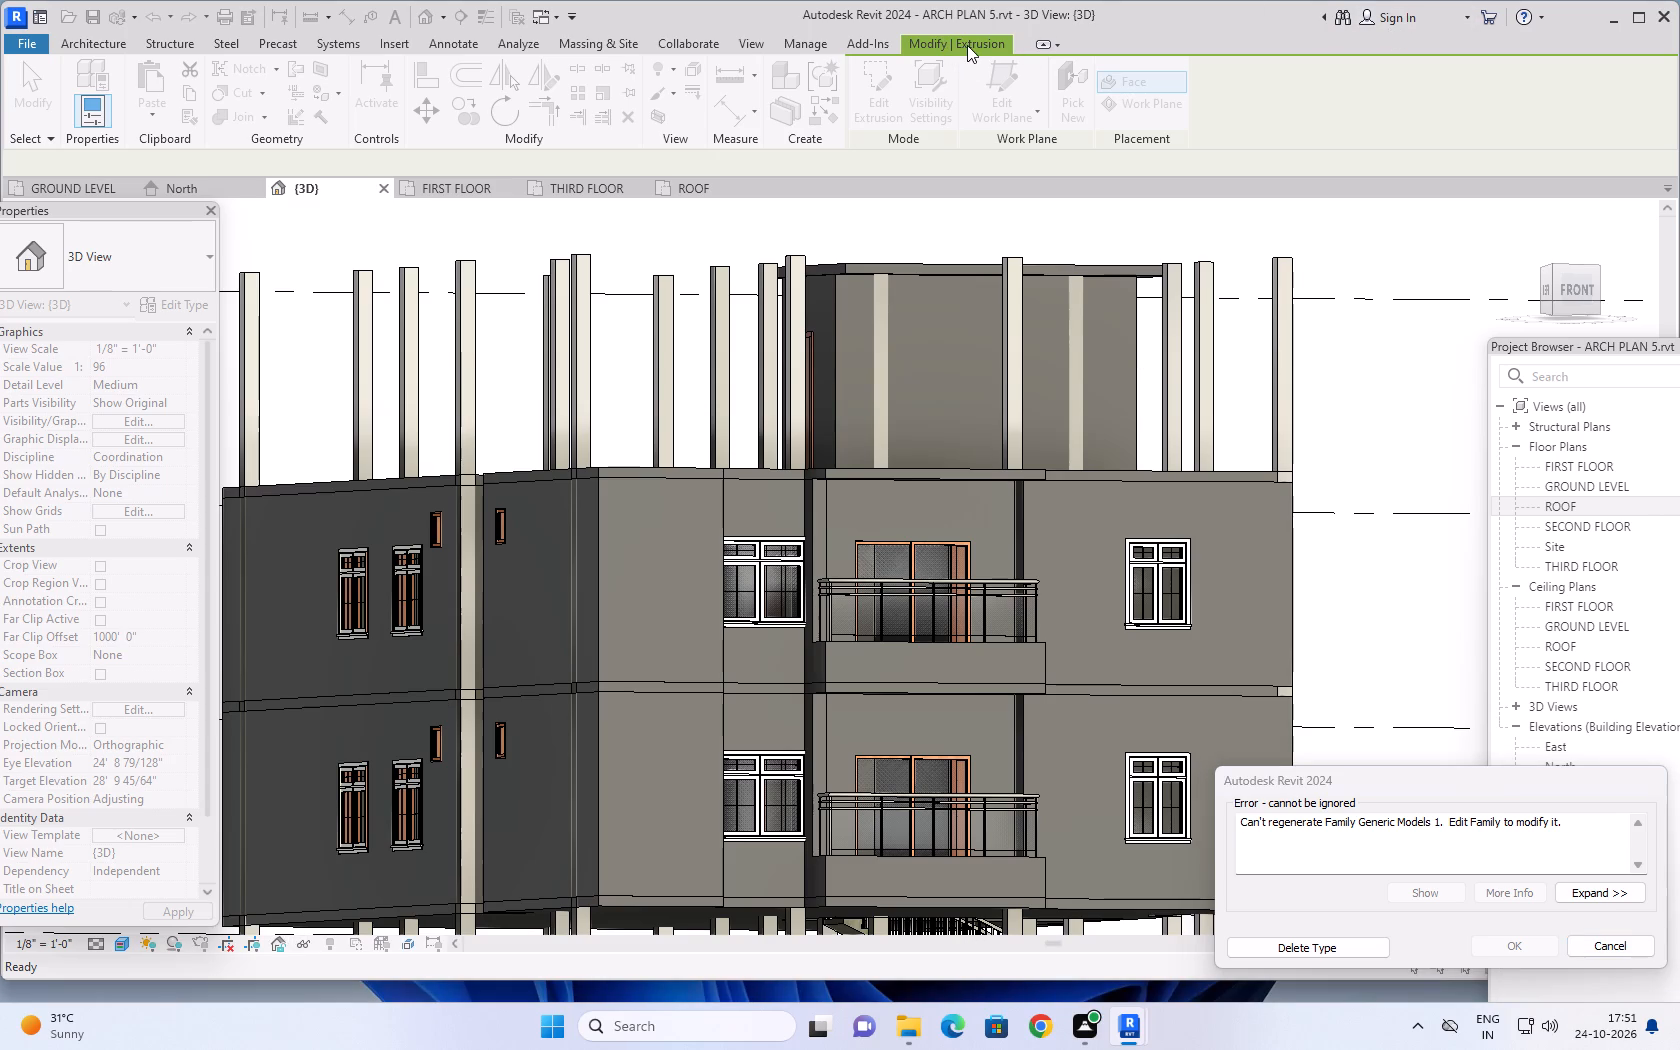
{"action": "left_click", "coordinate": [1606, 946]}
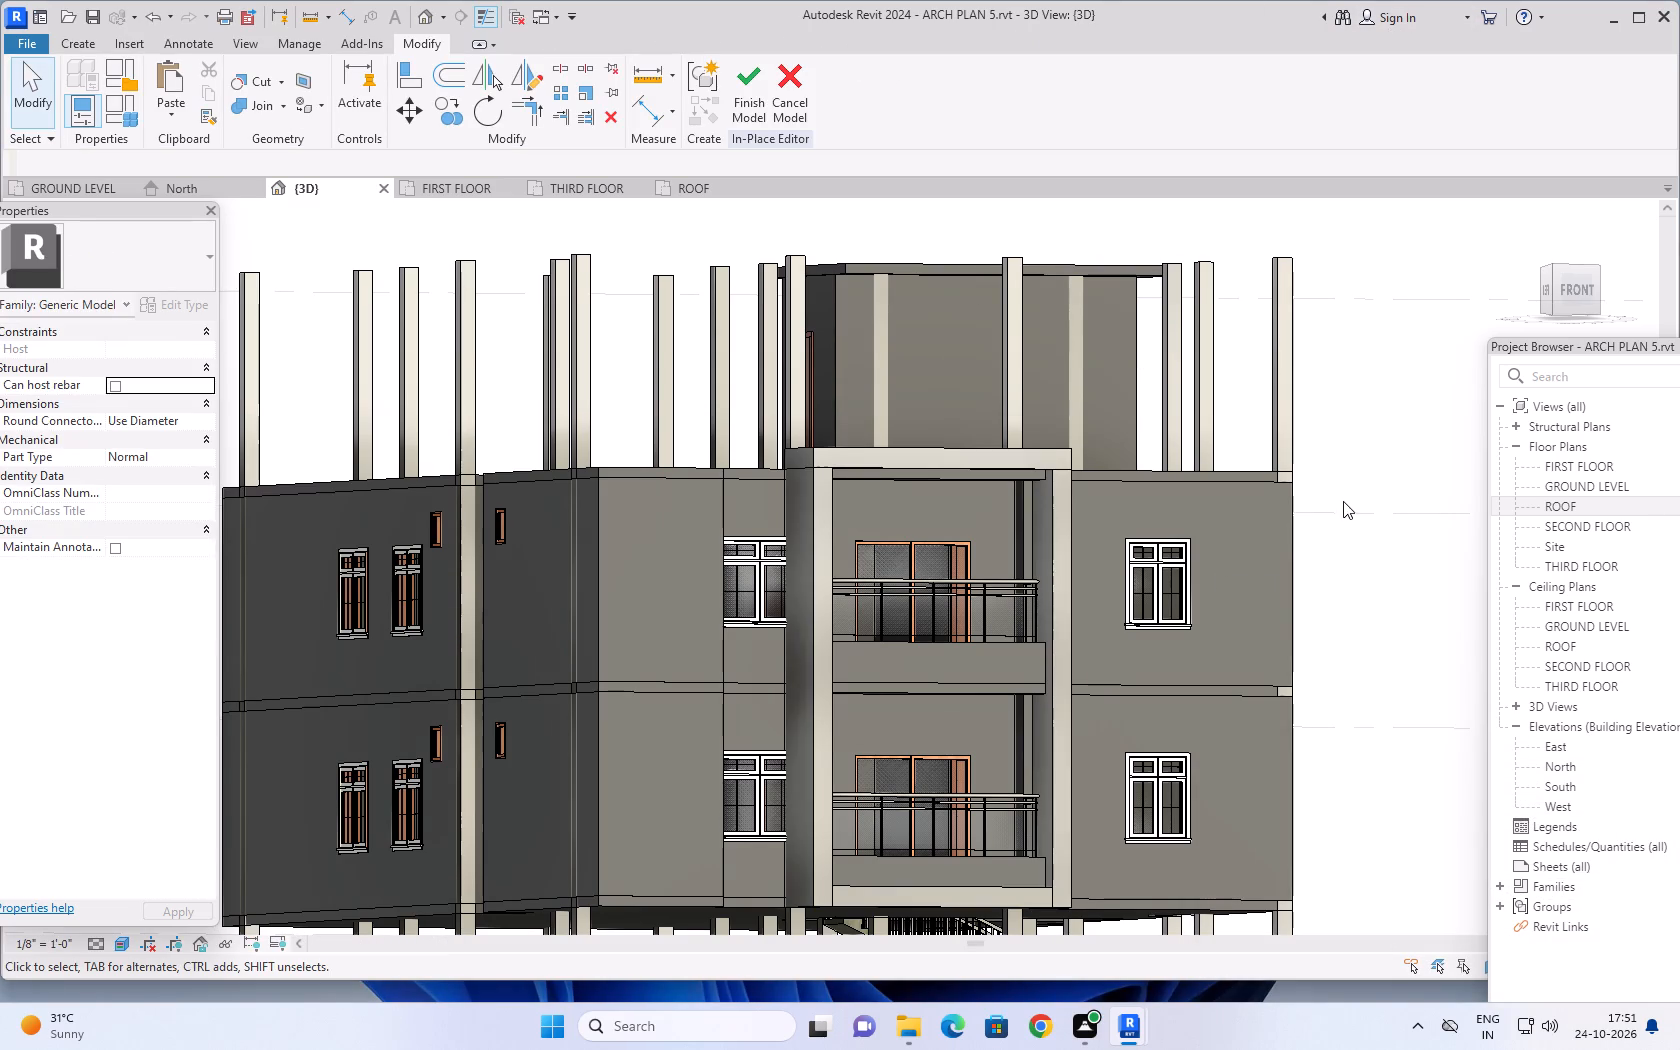
Examine the balcony frame from the front, the building's right side and above, selecting its top horizontal extrusion.
{"action": "middle_click_drag", "start_coordinate": [1370, 470], "coordinate": [1302, 604], "text": "shift"}
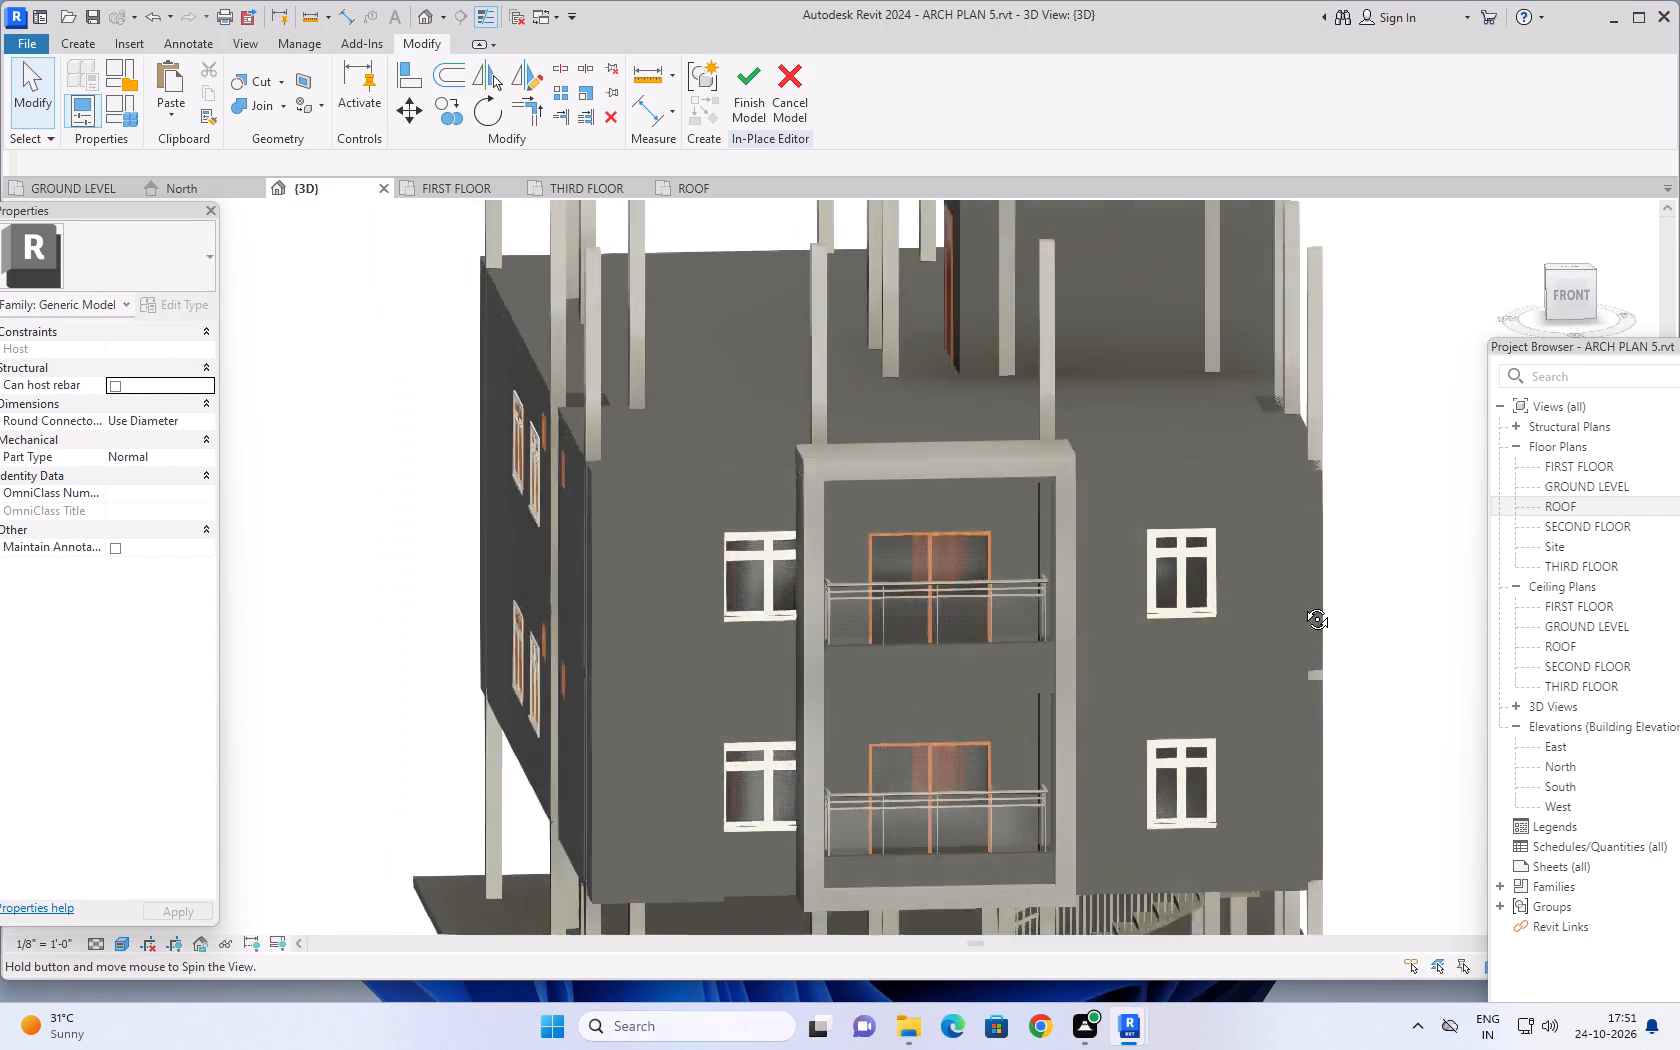
{"action": "middle_click_drag", "start_coordinate": [1302, 604], "coordinate": [991, 658], "text": "shift"}
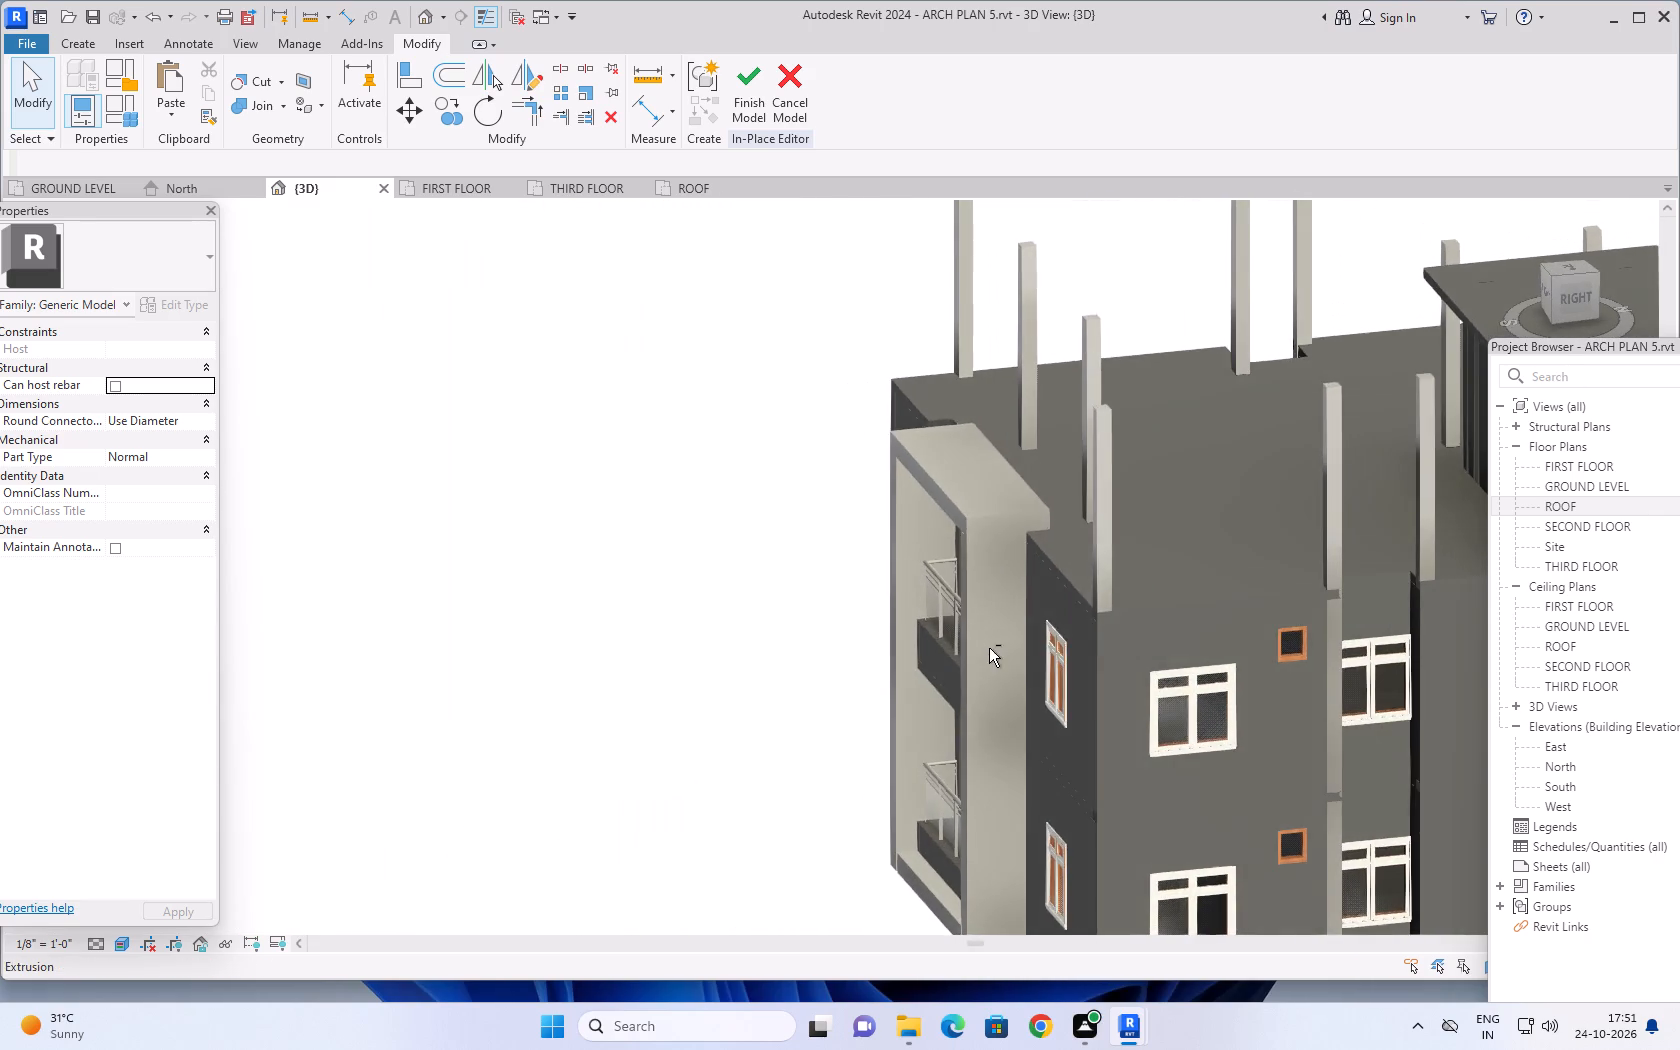
{"action": "scroll", "coordinate": [1020, 601], "scroll_direction": "up", "scroll_amount": 4}
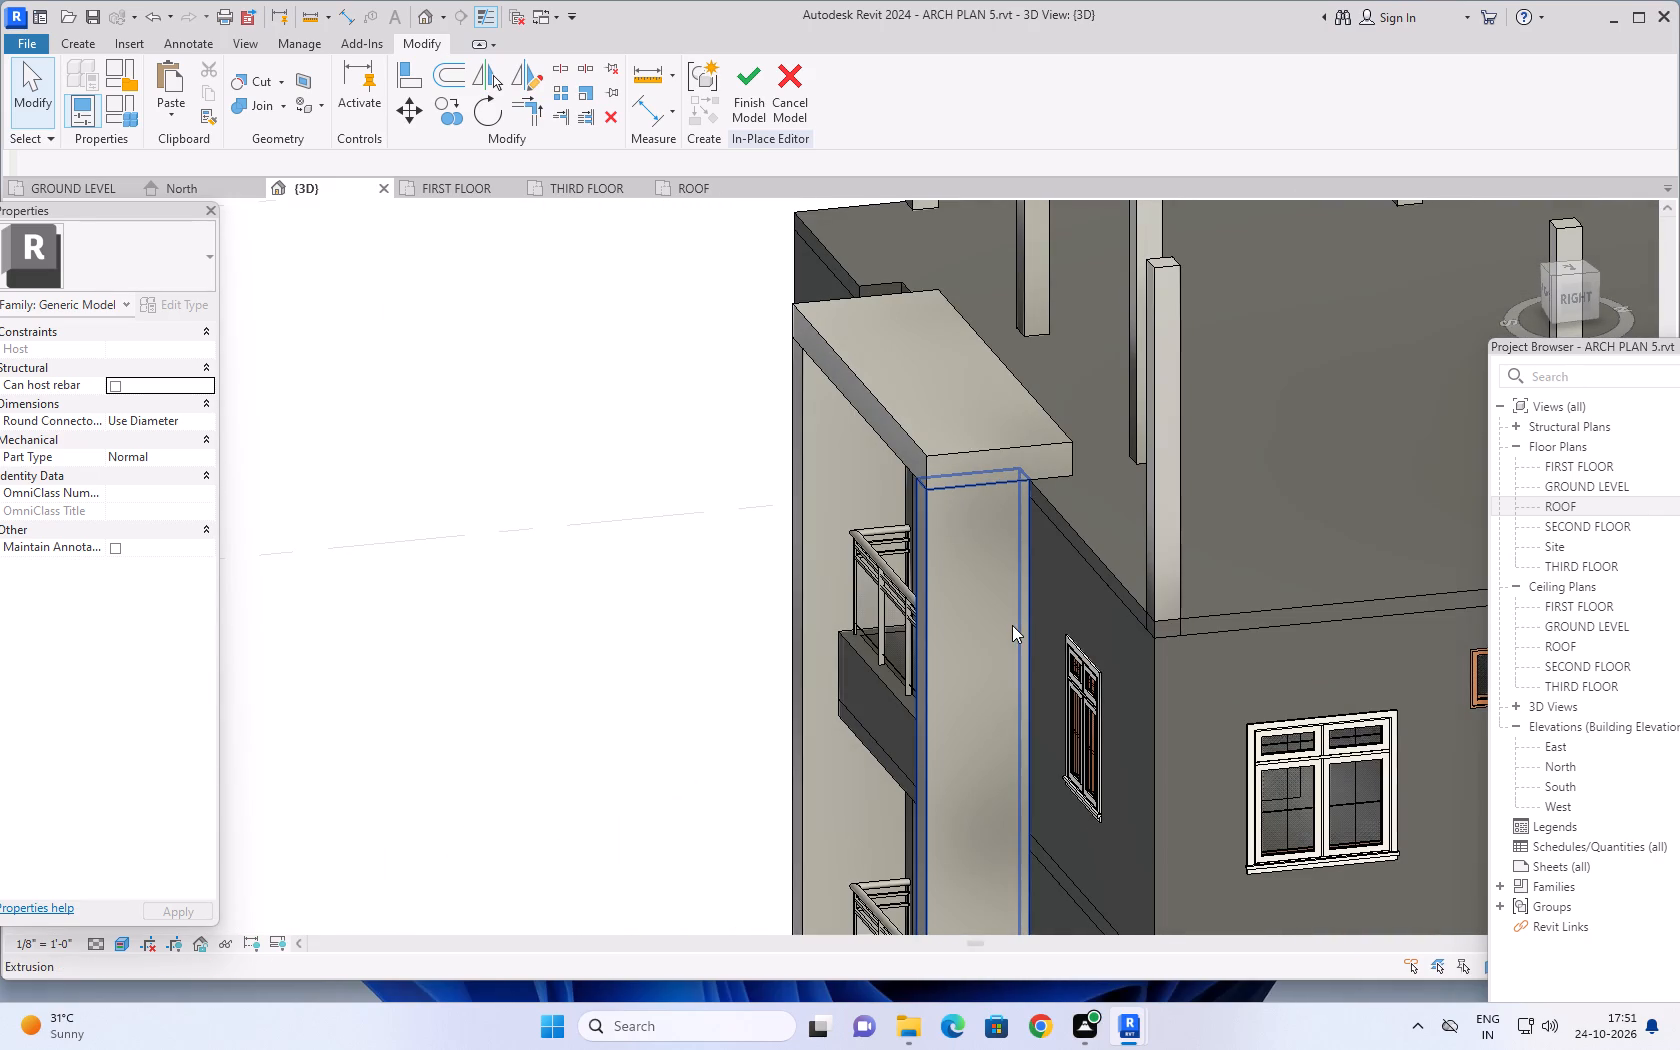
{"action": "middle_click_drag", "start_coordinate": [1083, 481], "coordinate": [951, 551], "text": "shift"}
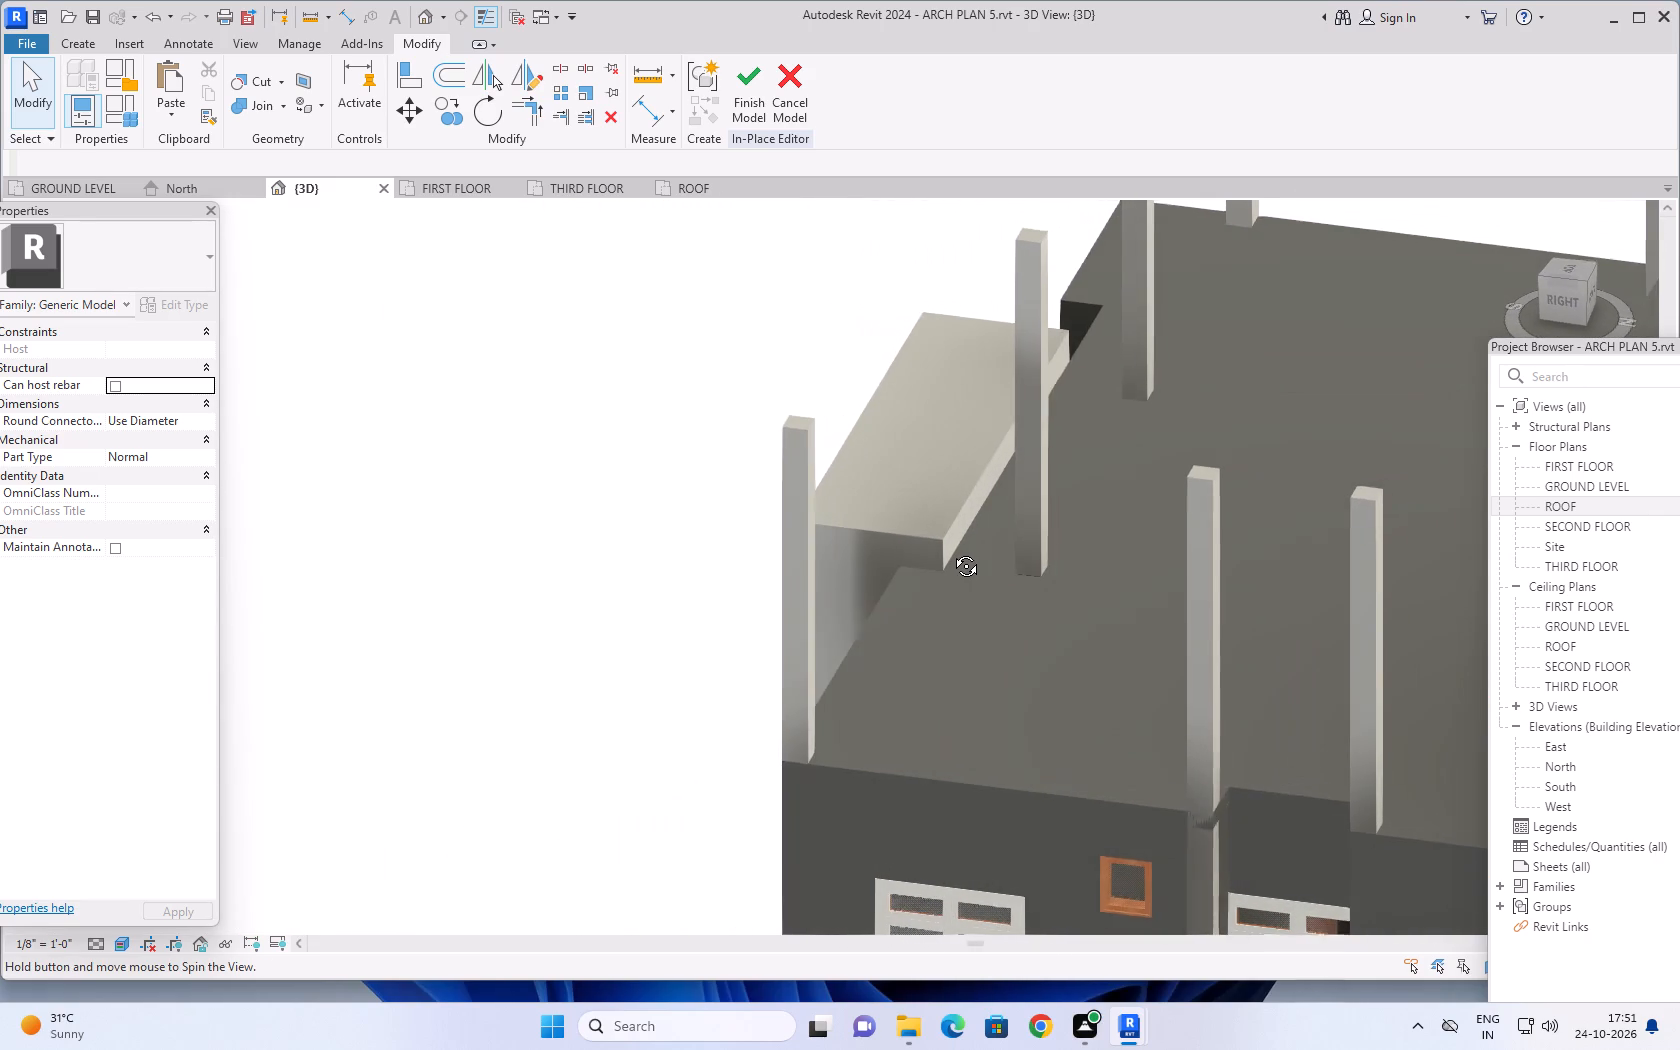
{"action": "middle_click_drag", "start_coordinate": [951, 551], "coordinate": [1062, 670], "text": "shift"}
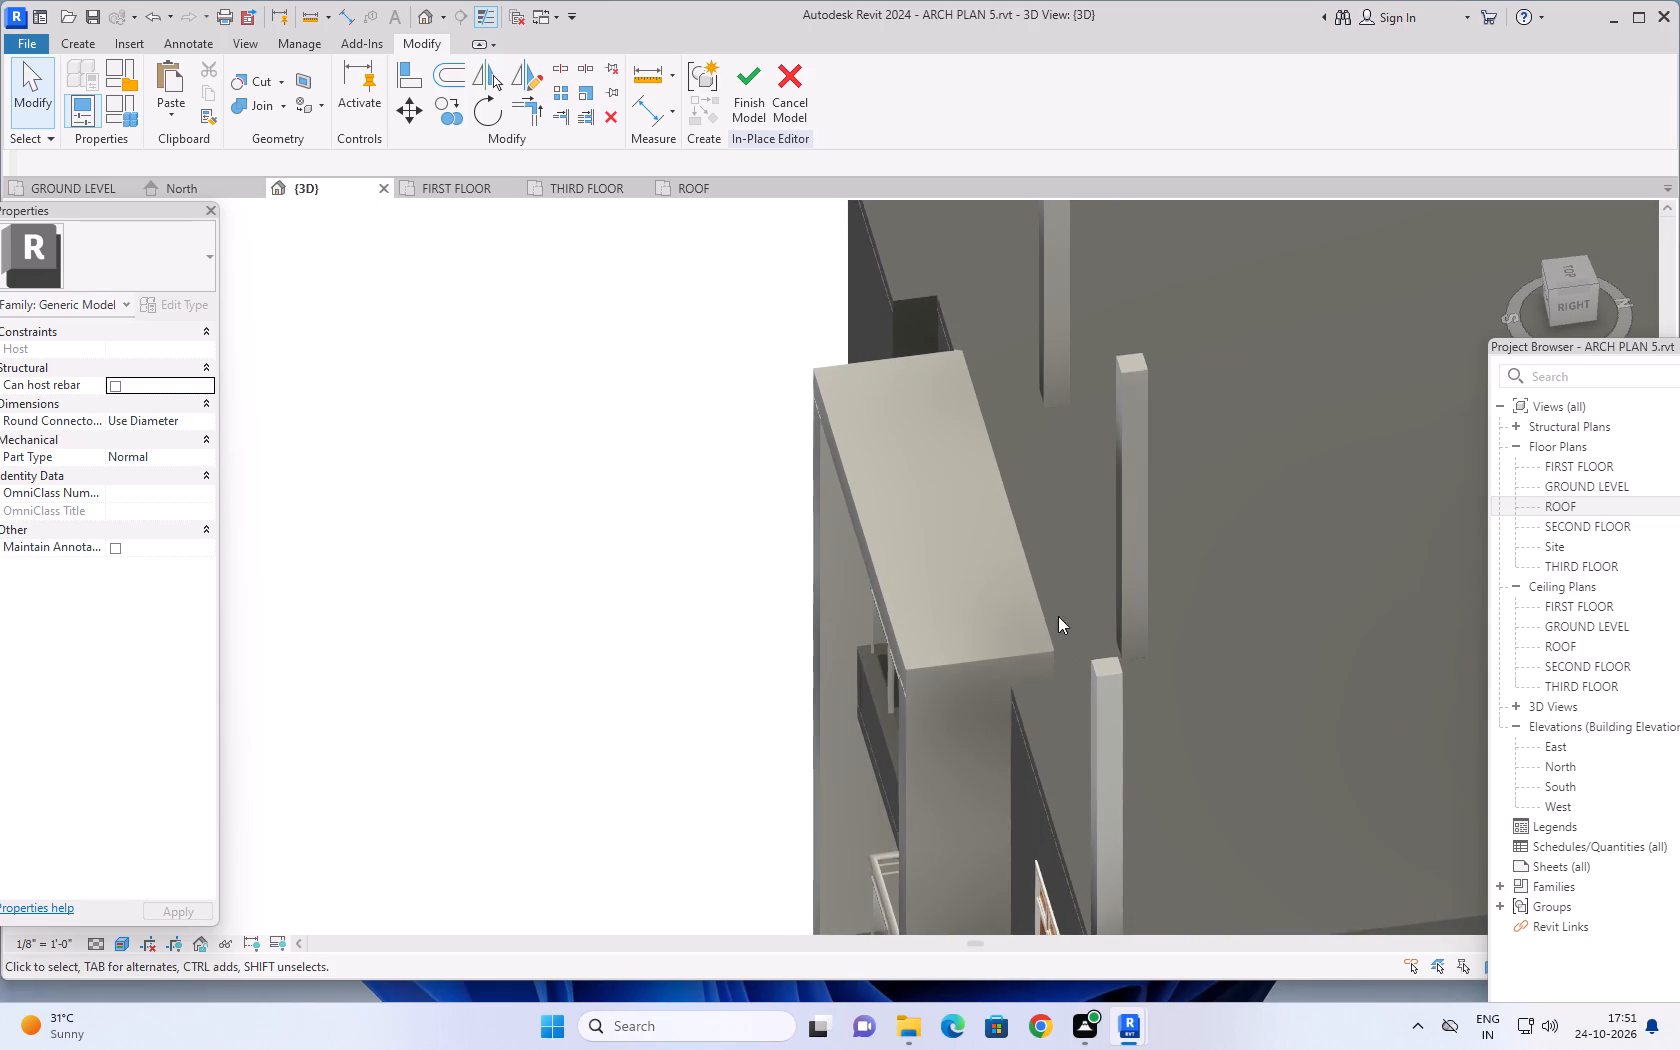
{"action": "middle_click_drag", "start_coordinate": [1056, 539], "coordinate": [1051, 558], "text": "shift"}
{"action": "middle_click_drag", "start_coordinate": [1044, 558], "coordinate": [1023, 439]}
{"action": "middle_click_drag", "start_coordinate": [1025, 446], "coordinate": [1013, 519], "text": "shift"}
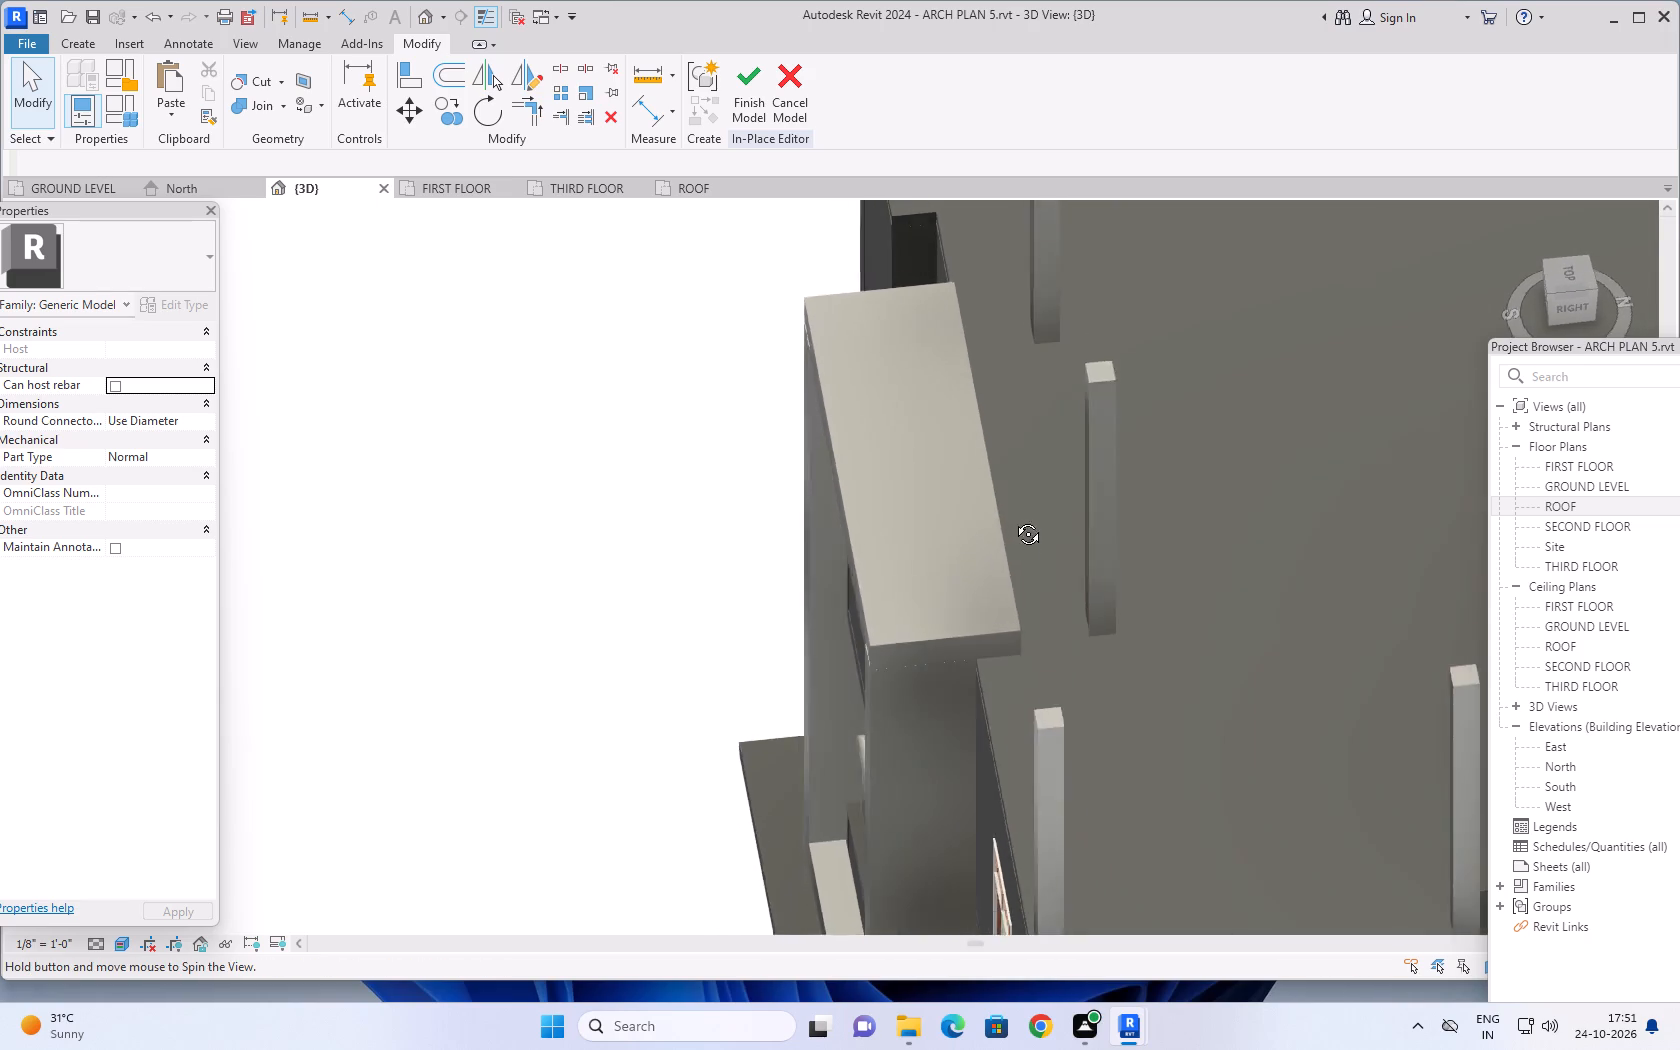
{"action": "middle_click_drag", "start_coordinate": [1013, 519], "coordinate": [1008, 559], "text": "shift"}
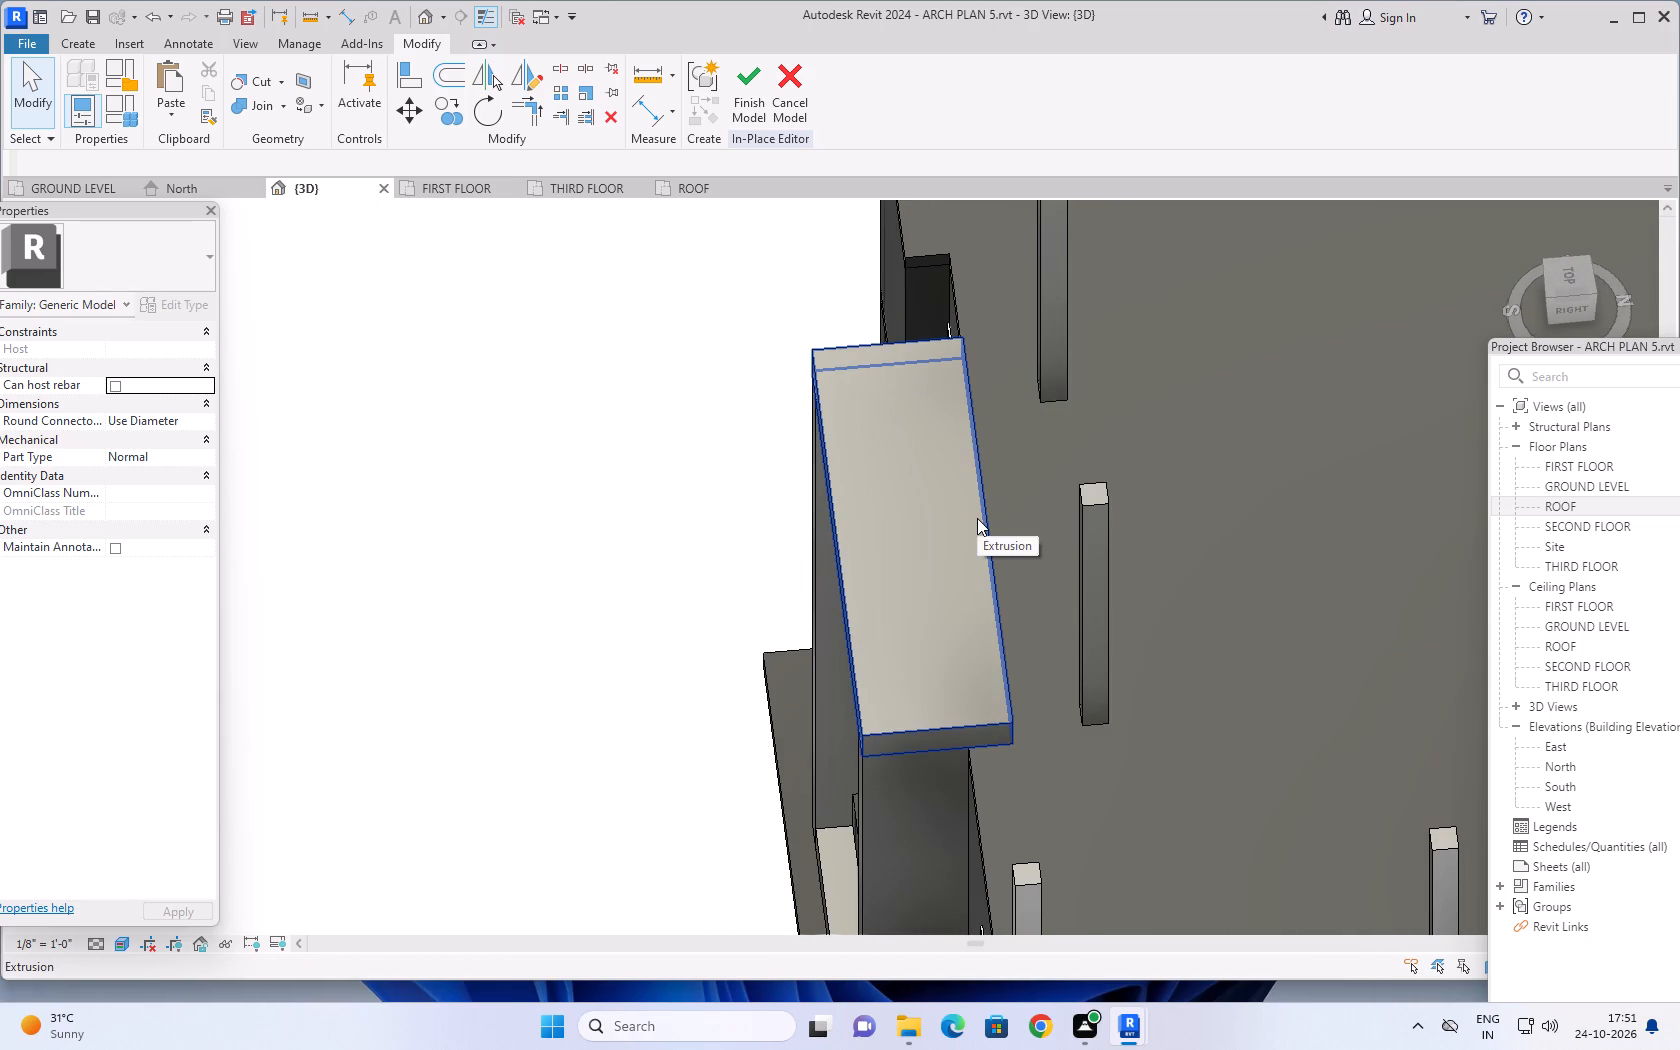
{"action": "left_click", "coordinate": [977, 517]}
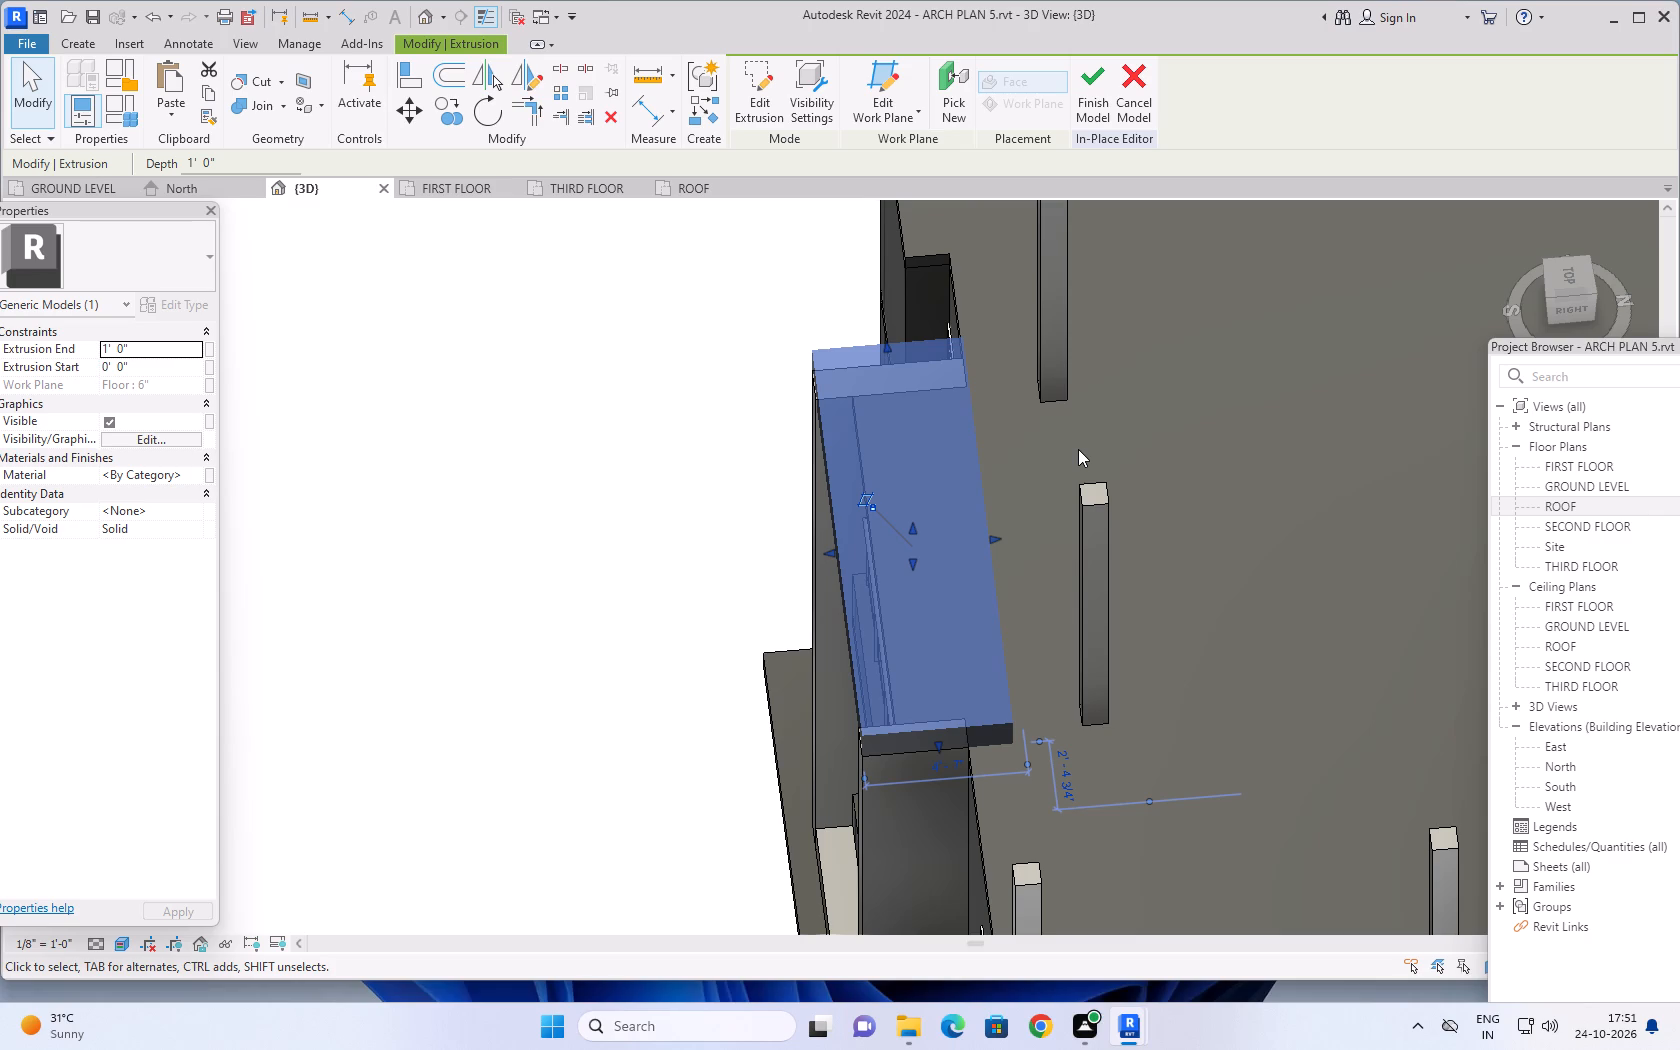
{"action": "scroll", "coordinate": [1129, 461], "scroll_direction": "down", "scroll_amount": 1}
{"action": "middle_click_drag", "start_coordinate": [1176, 435], "coordinate": [1070, 420]}
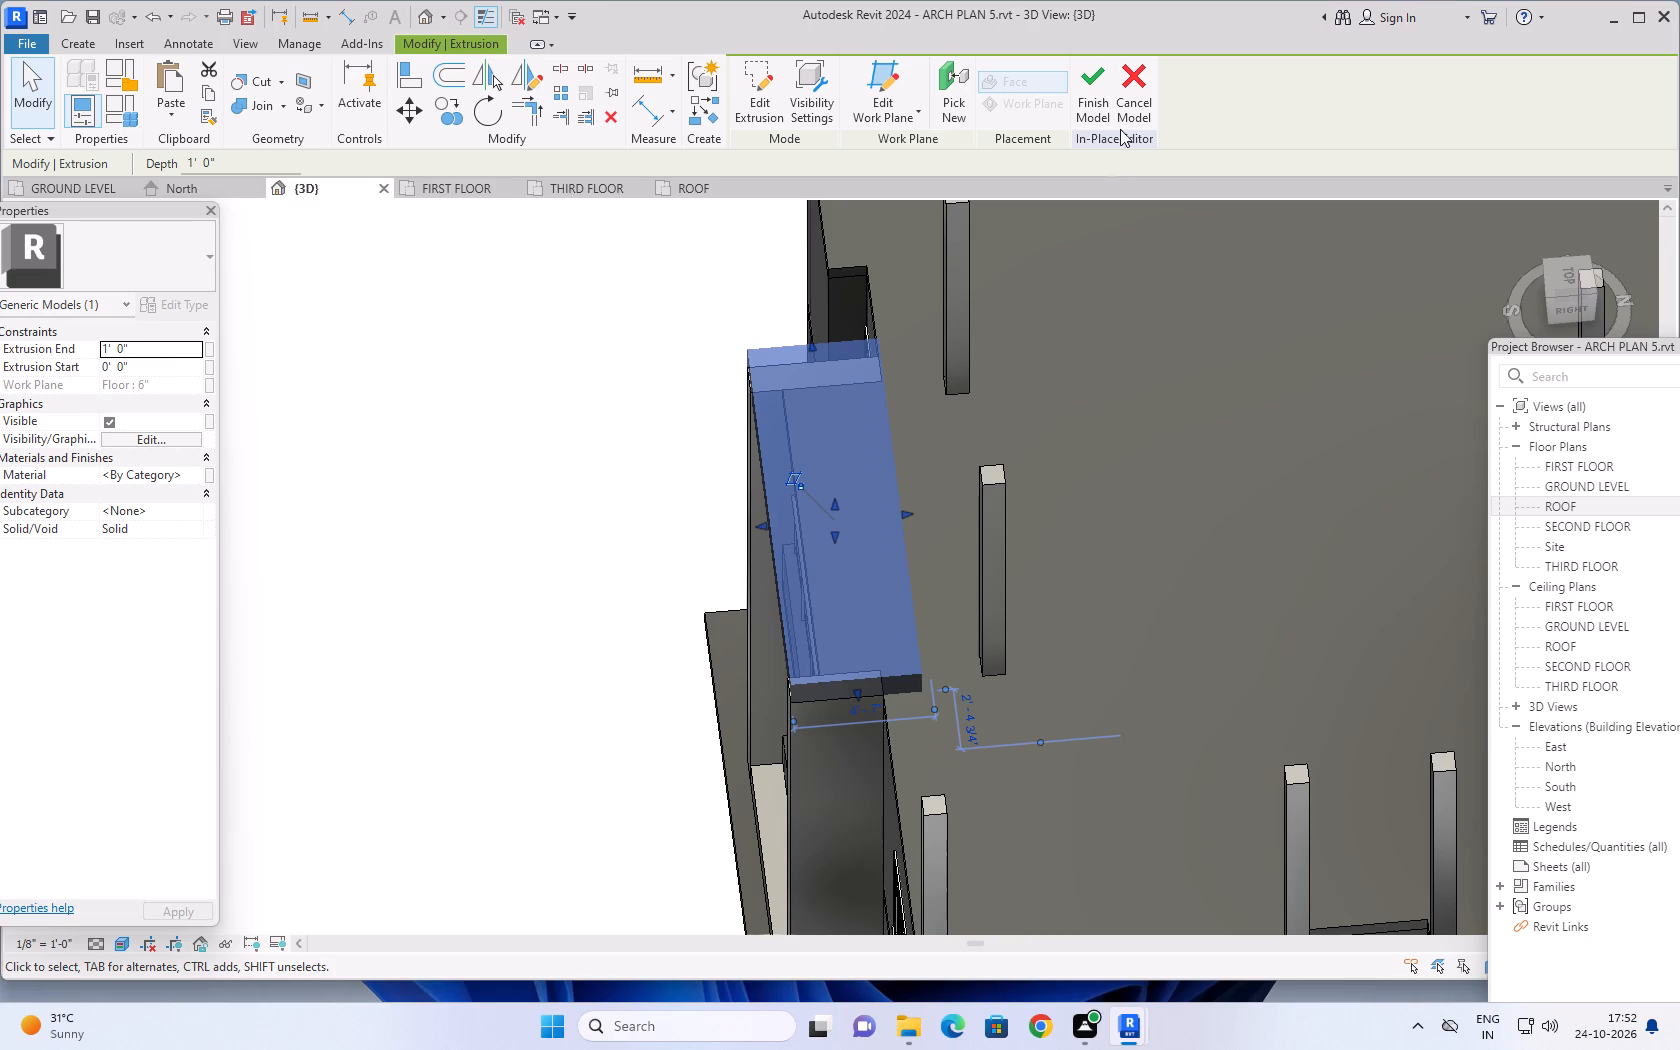
Leave the in-place editor by finishing the balcony frame model and deleting its family type, Generic Models 1.
{"action": "left_click", "coordinate": [1099, 94]}
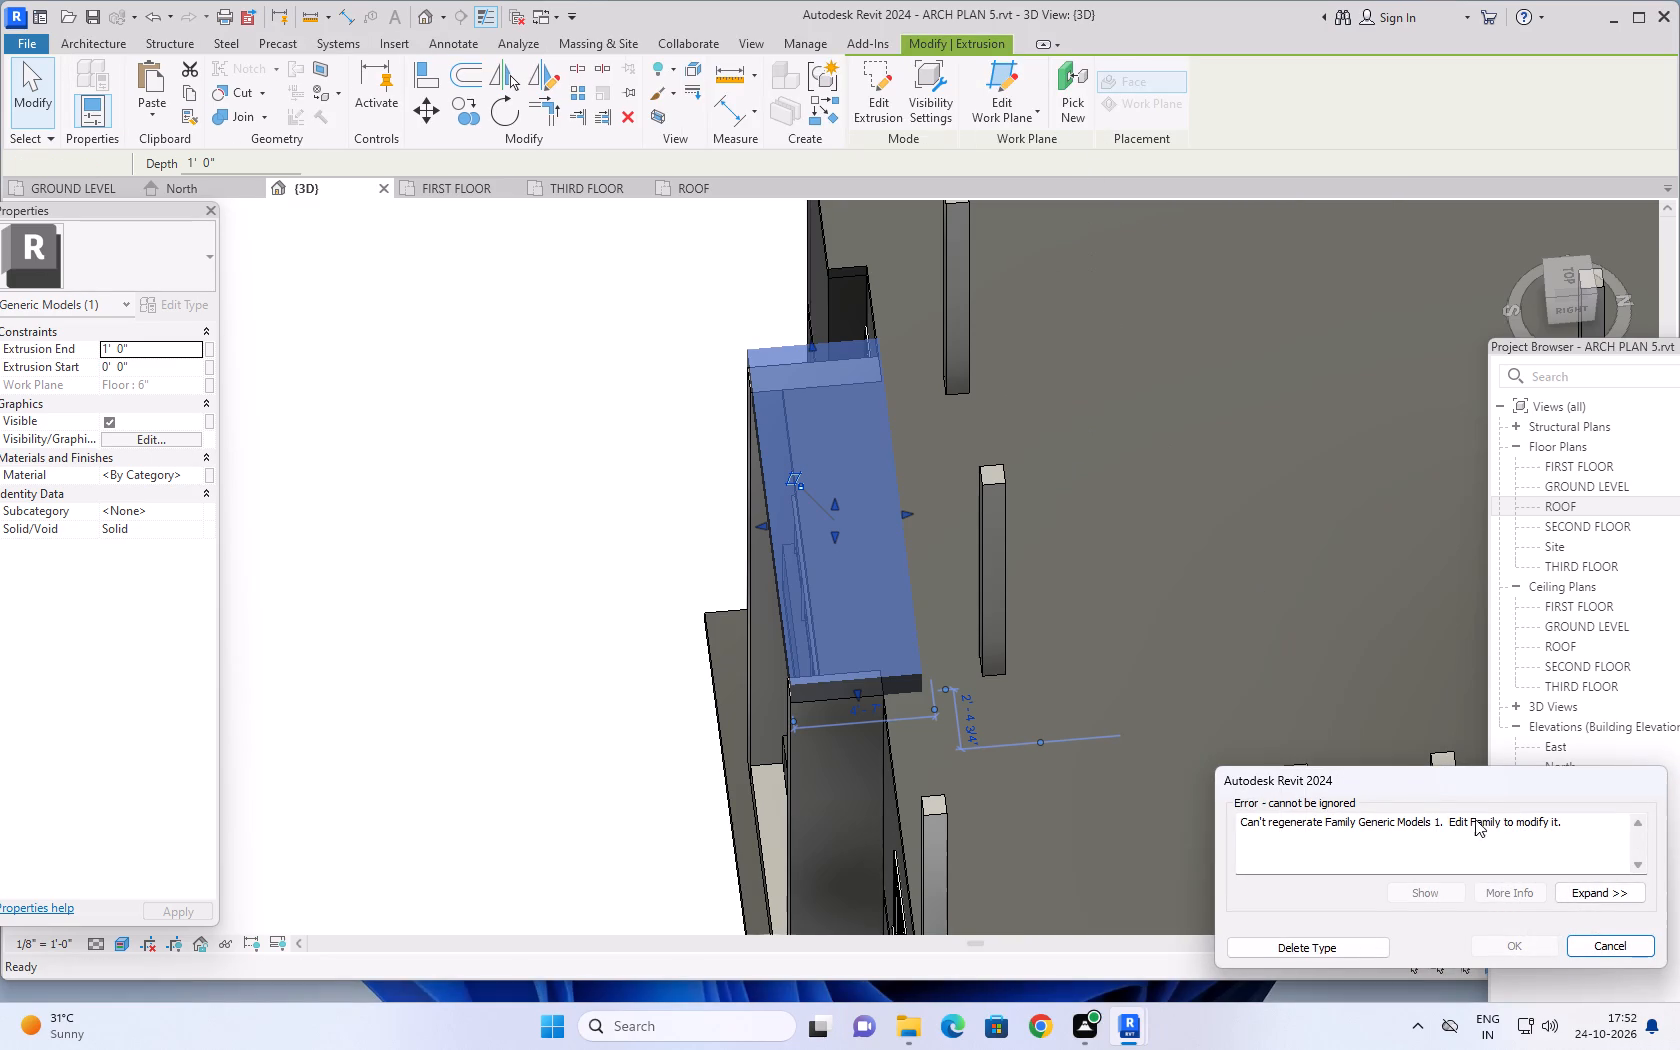
{"action": "left_click", "coordinate": [1301, 944]}
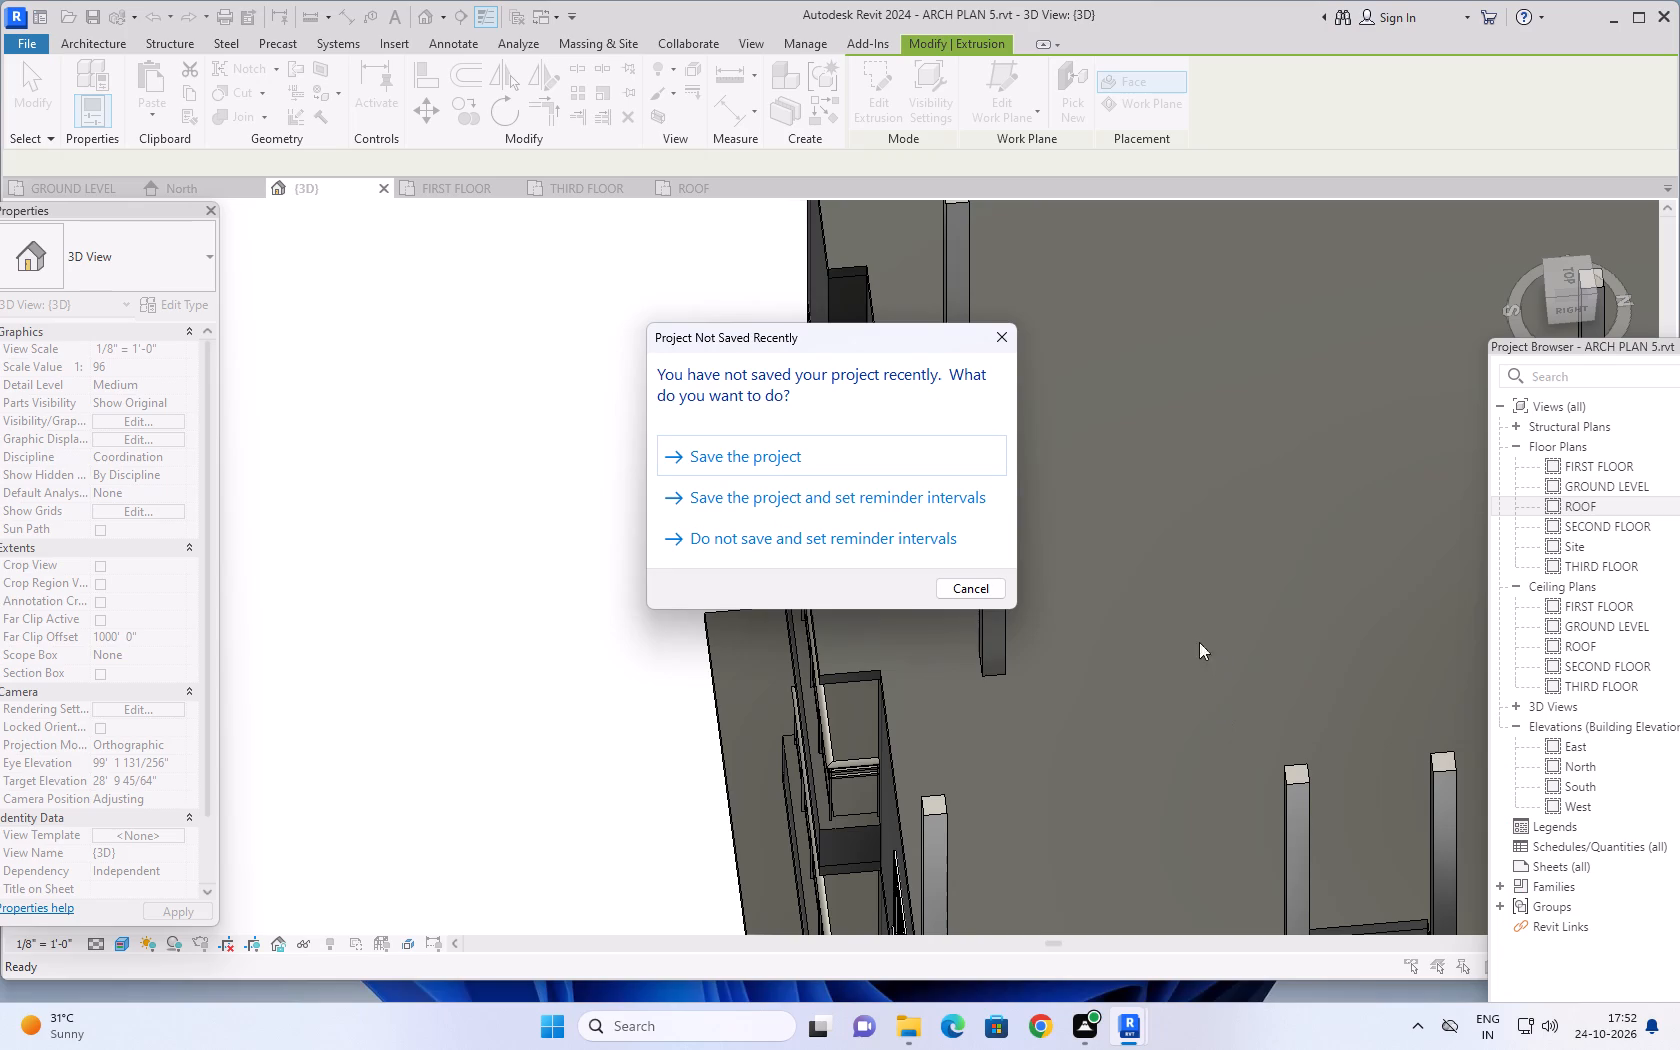
Dismiss the save reminder and save the project.
{"action": "left_click", "coordinate": [1005, 334]}
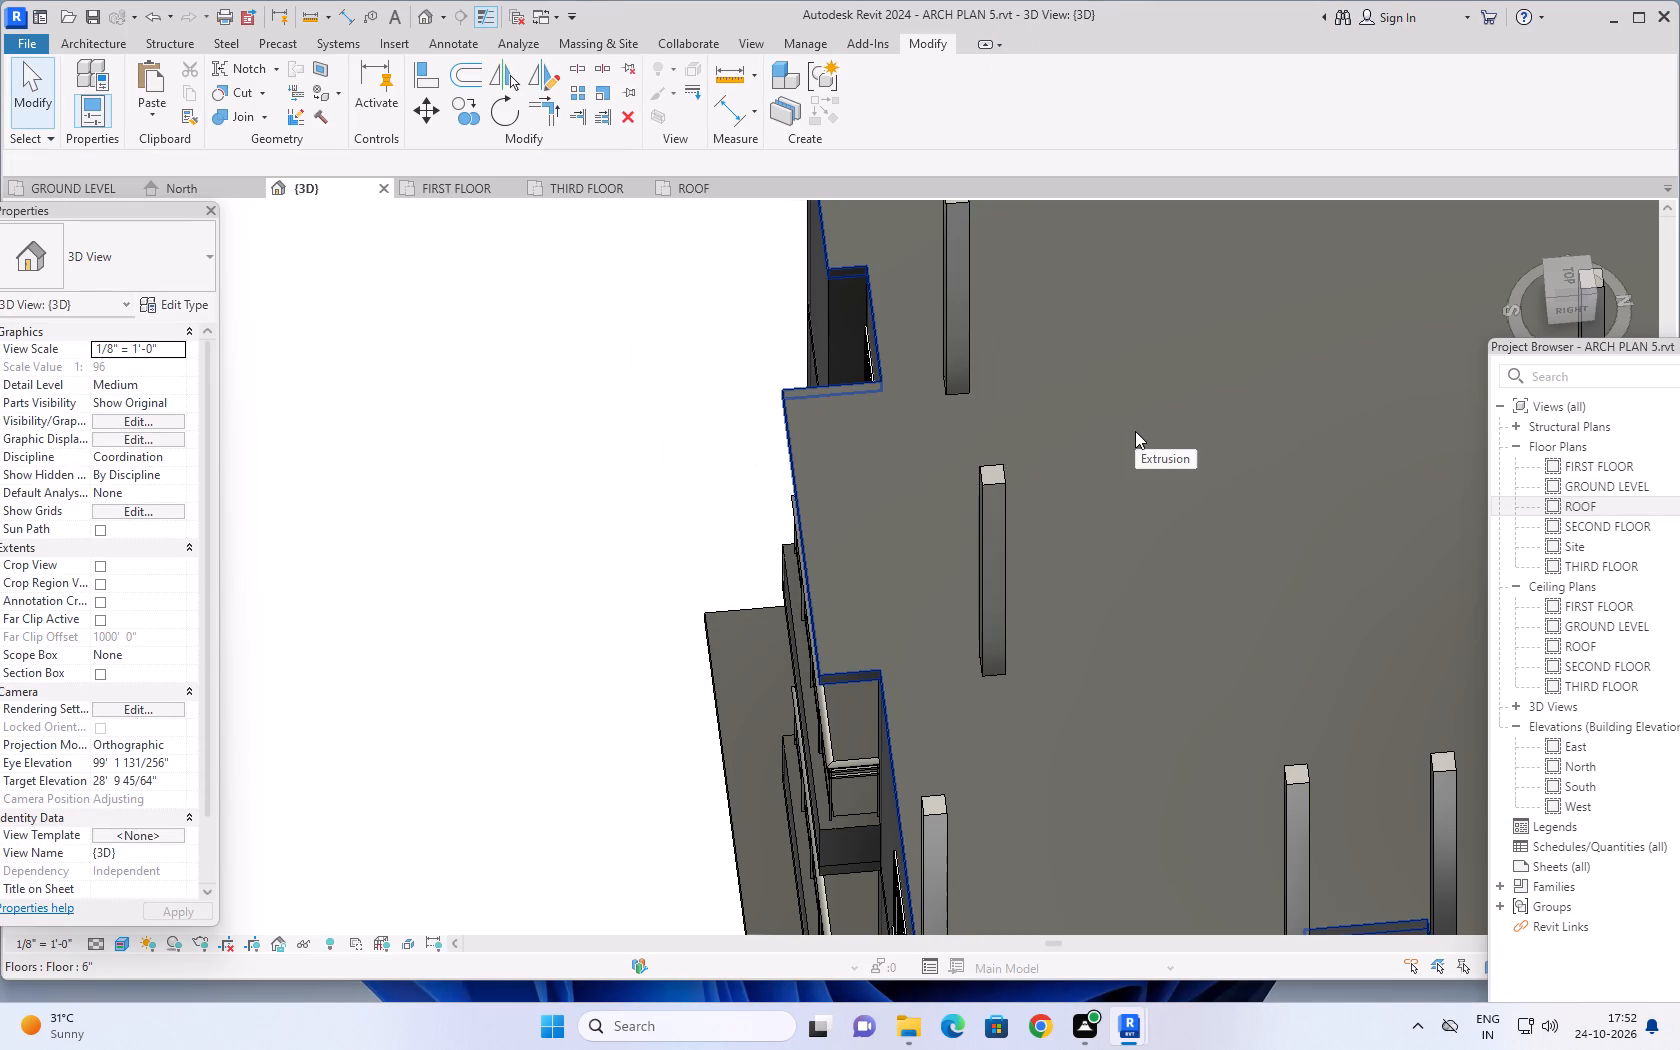
{"action": "key", "text": "ctrl+s"}
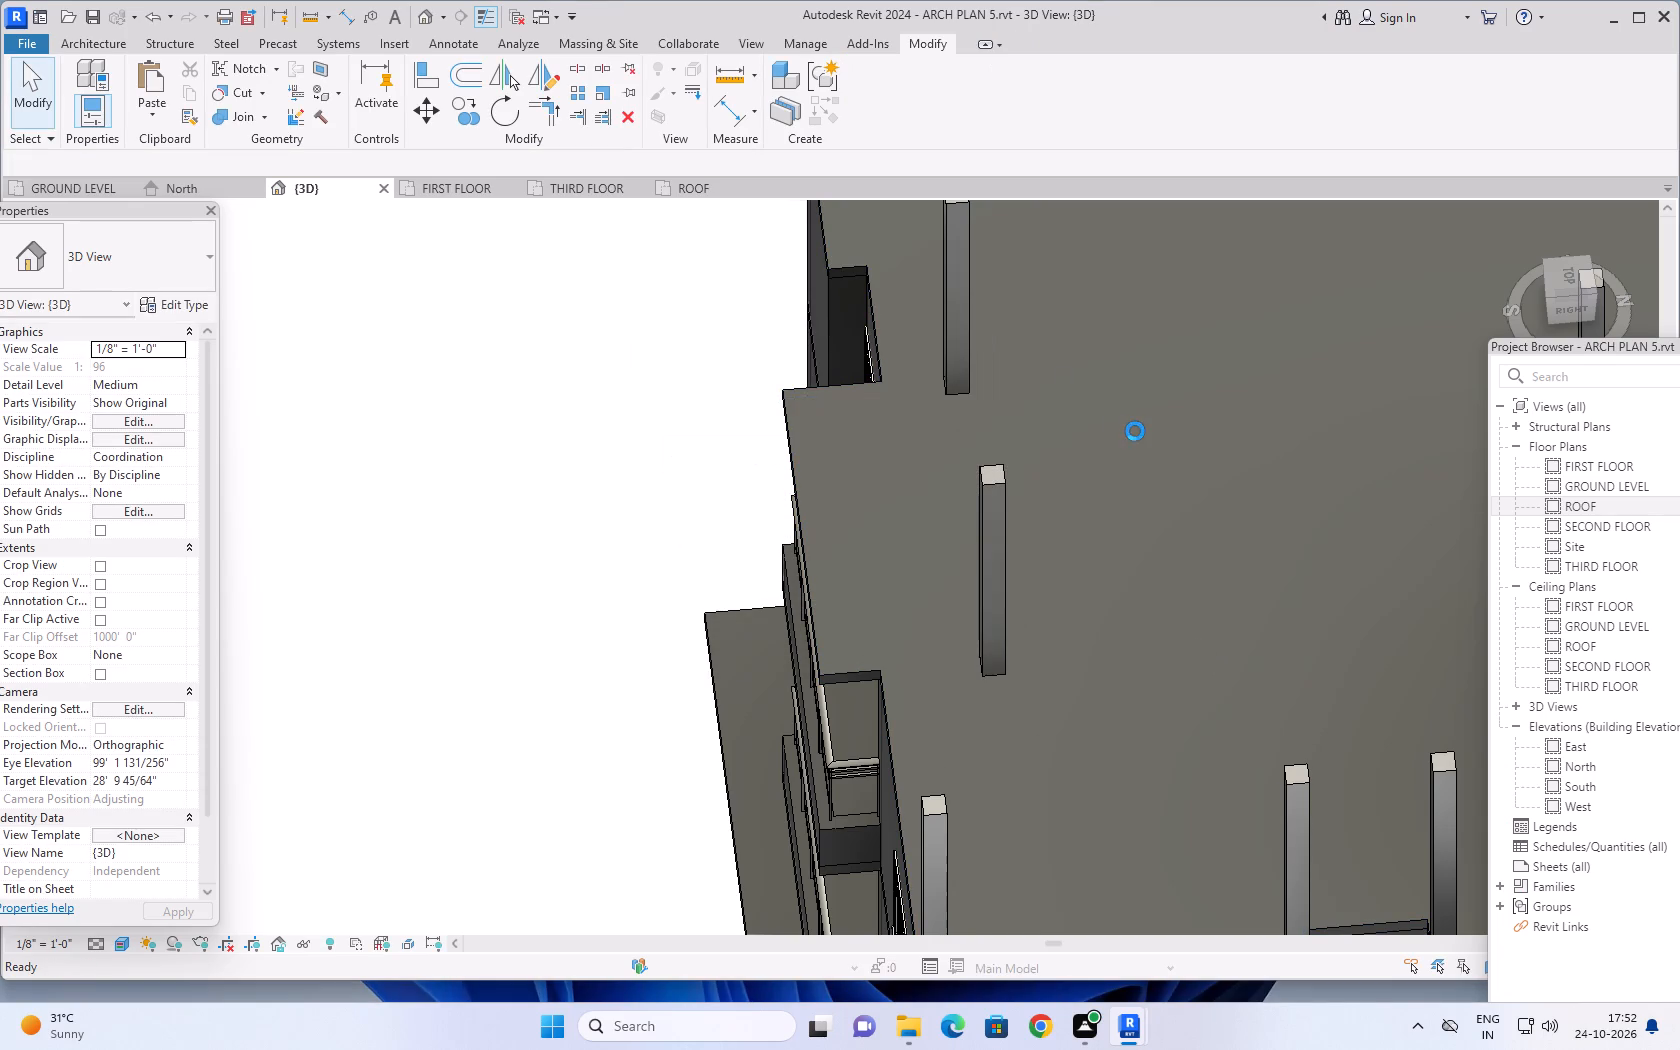
Examine the building's front facade and balconies without the frame, from above, from the front corner and close up at the roof slab edge.
{"action": "scroll", "coordinate": [1128, 427], "scroll_direction": "down", "scroll_amount": 7}
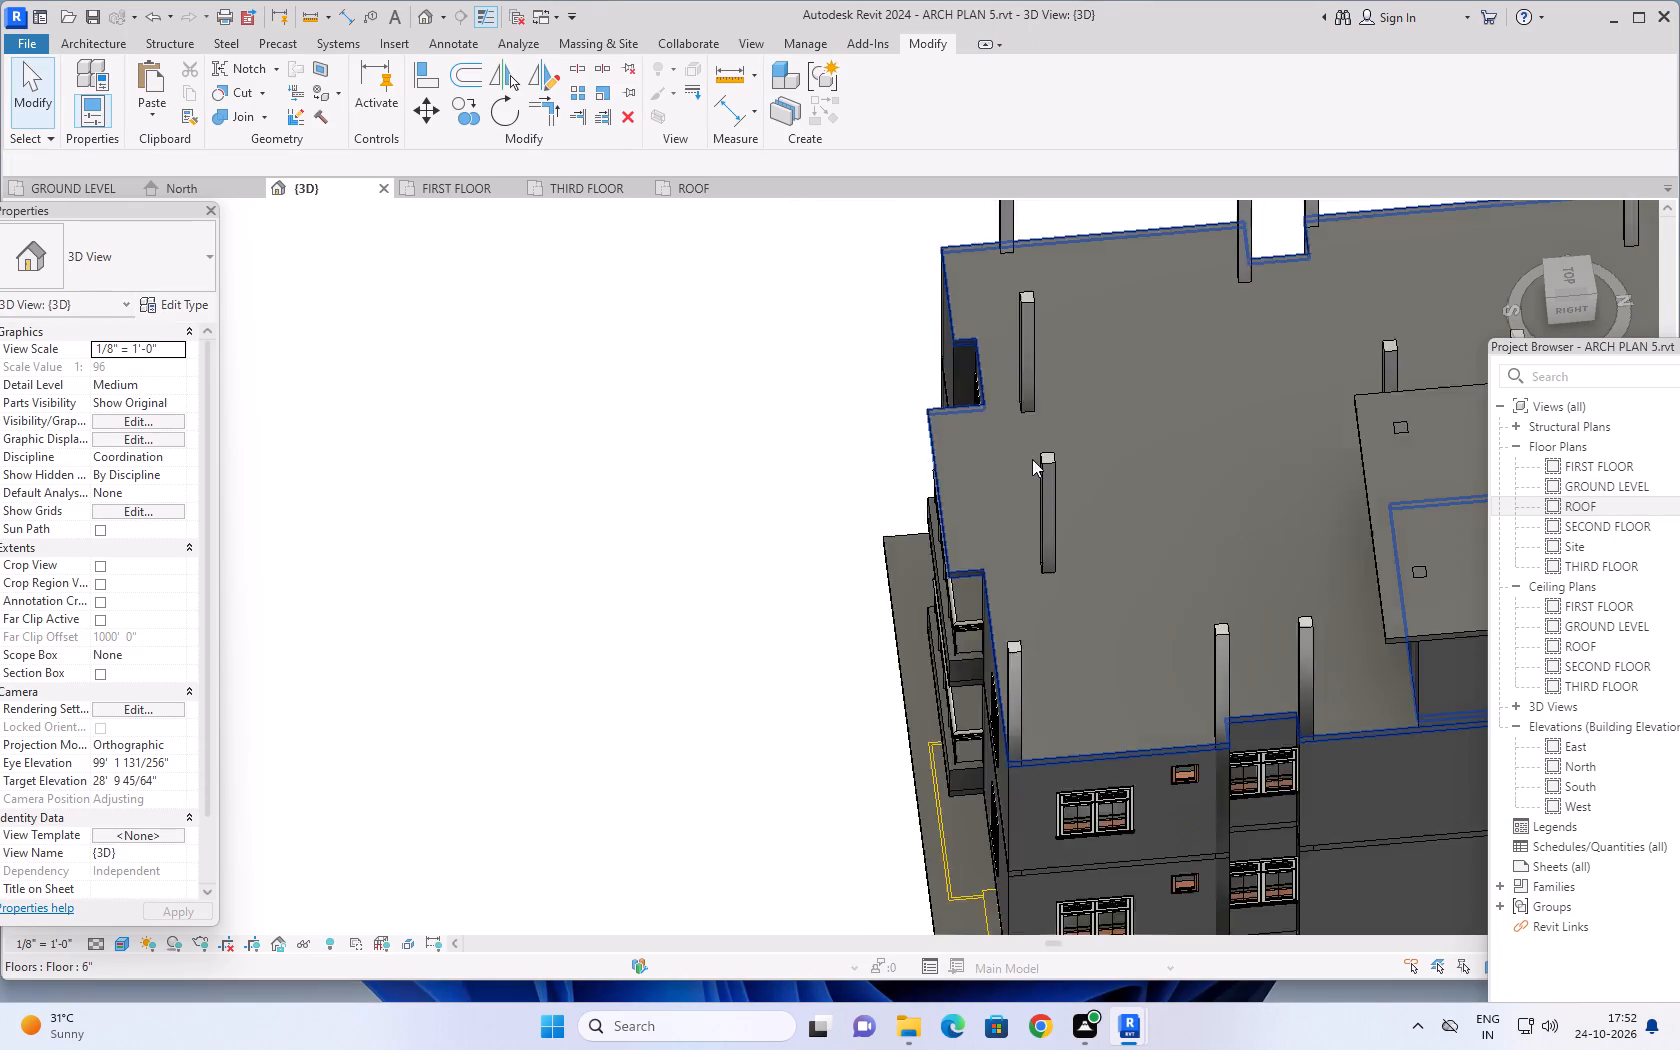
{"action": "middle_click_drag", "start_coordinate": [835, 404], "coordinate": [1205, 312], "text": "shift"}
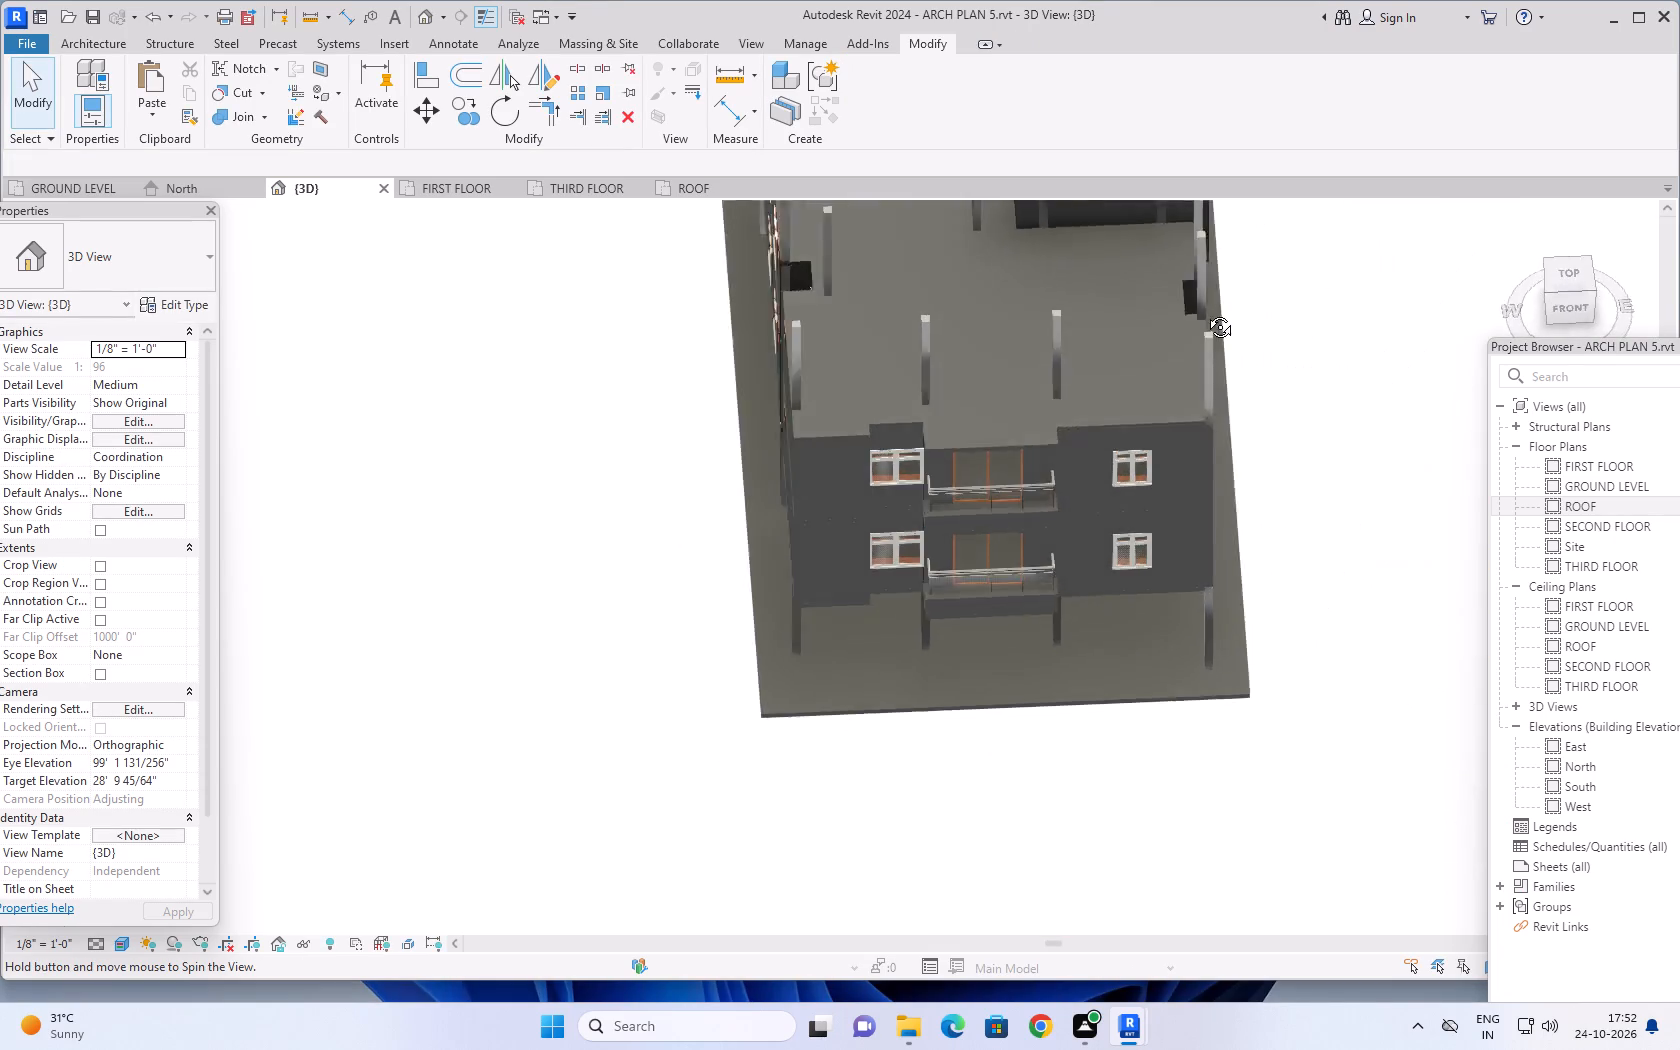
{"action": "middle_click_drag", "start_coordinate": [1205, 312], "coordinate": [1236, 261], "text": "shift"}
{"action": "middle_click_drag", "start_coordinate": [1260, 315], "coordinate": [1260, 477]}
{"action": "middle_click_drag", "start_coordinate": [1260, 464], "coordinate": [1301, 335], "text": "shift"}
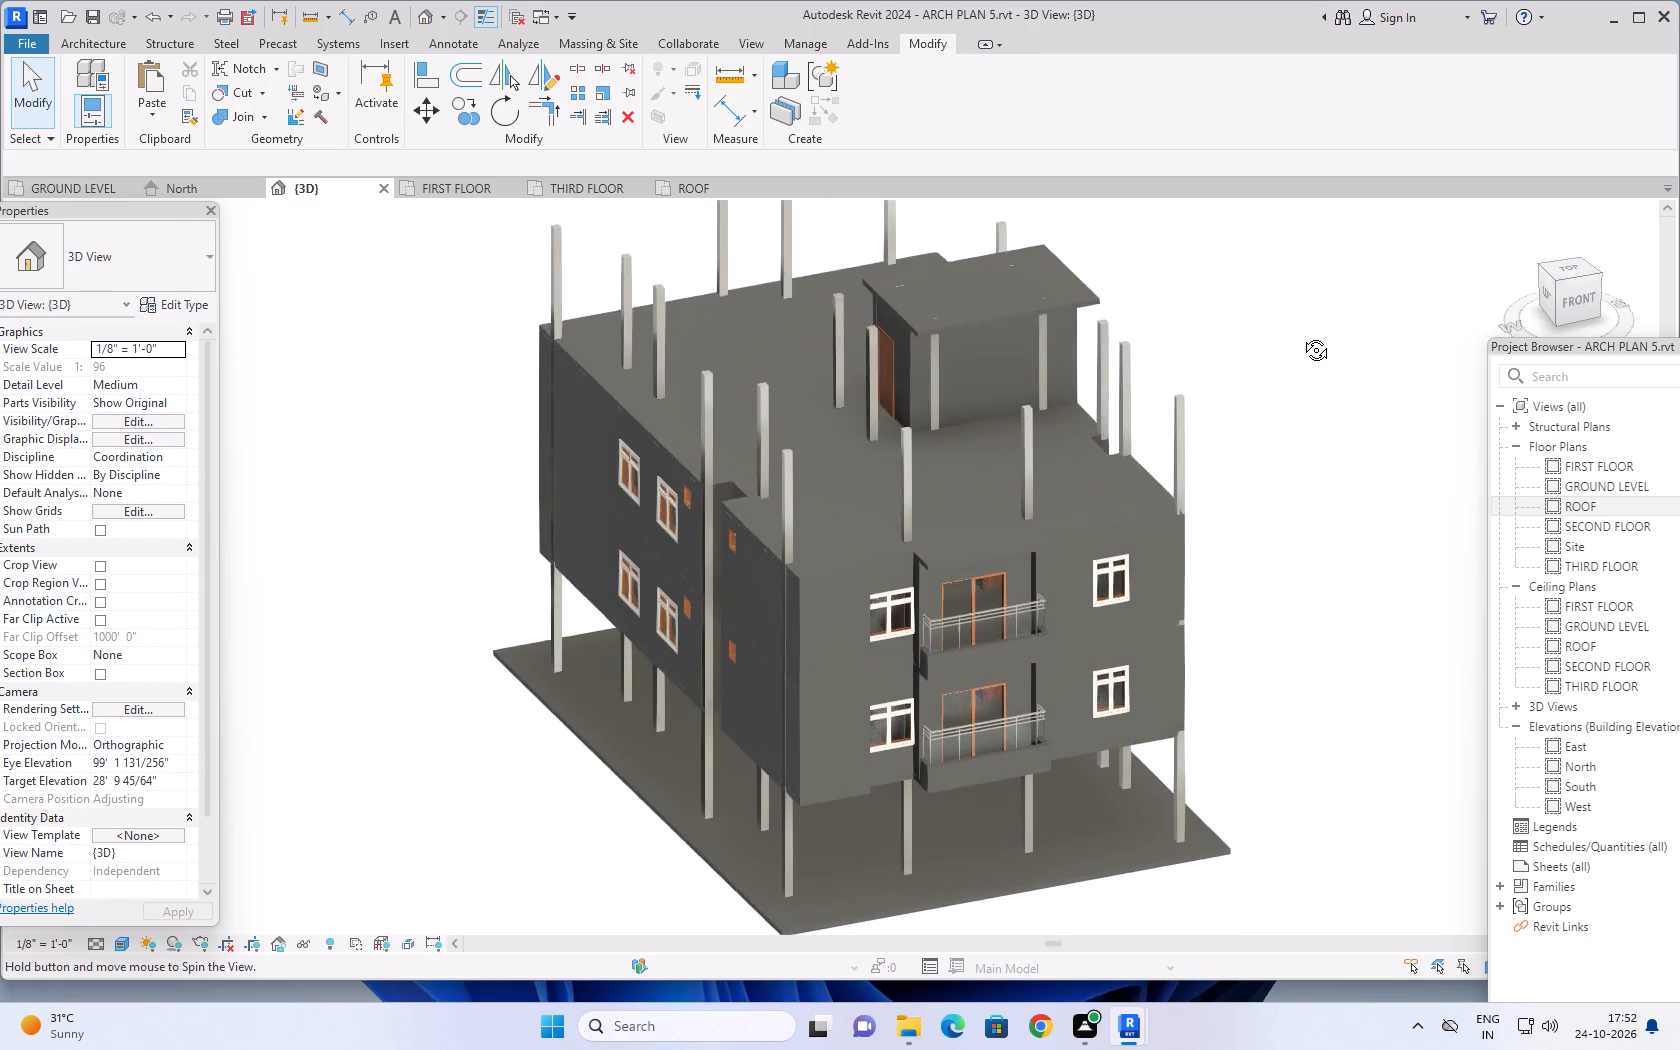
{"action": "middle_click_drag", "start_coordinate": [1301, 335], "coordinate": [1309, 310], "text": "shift"}
{"action": "middle_click_drag", "start_coordinate": [1246, 403], "coordinate": [1231, 383], "text": "shift"}
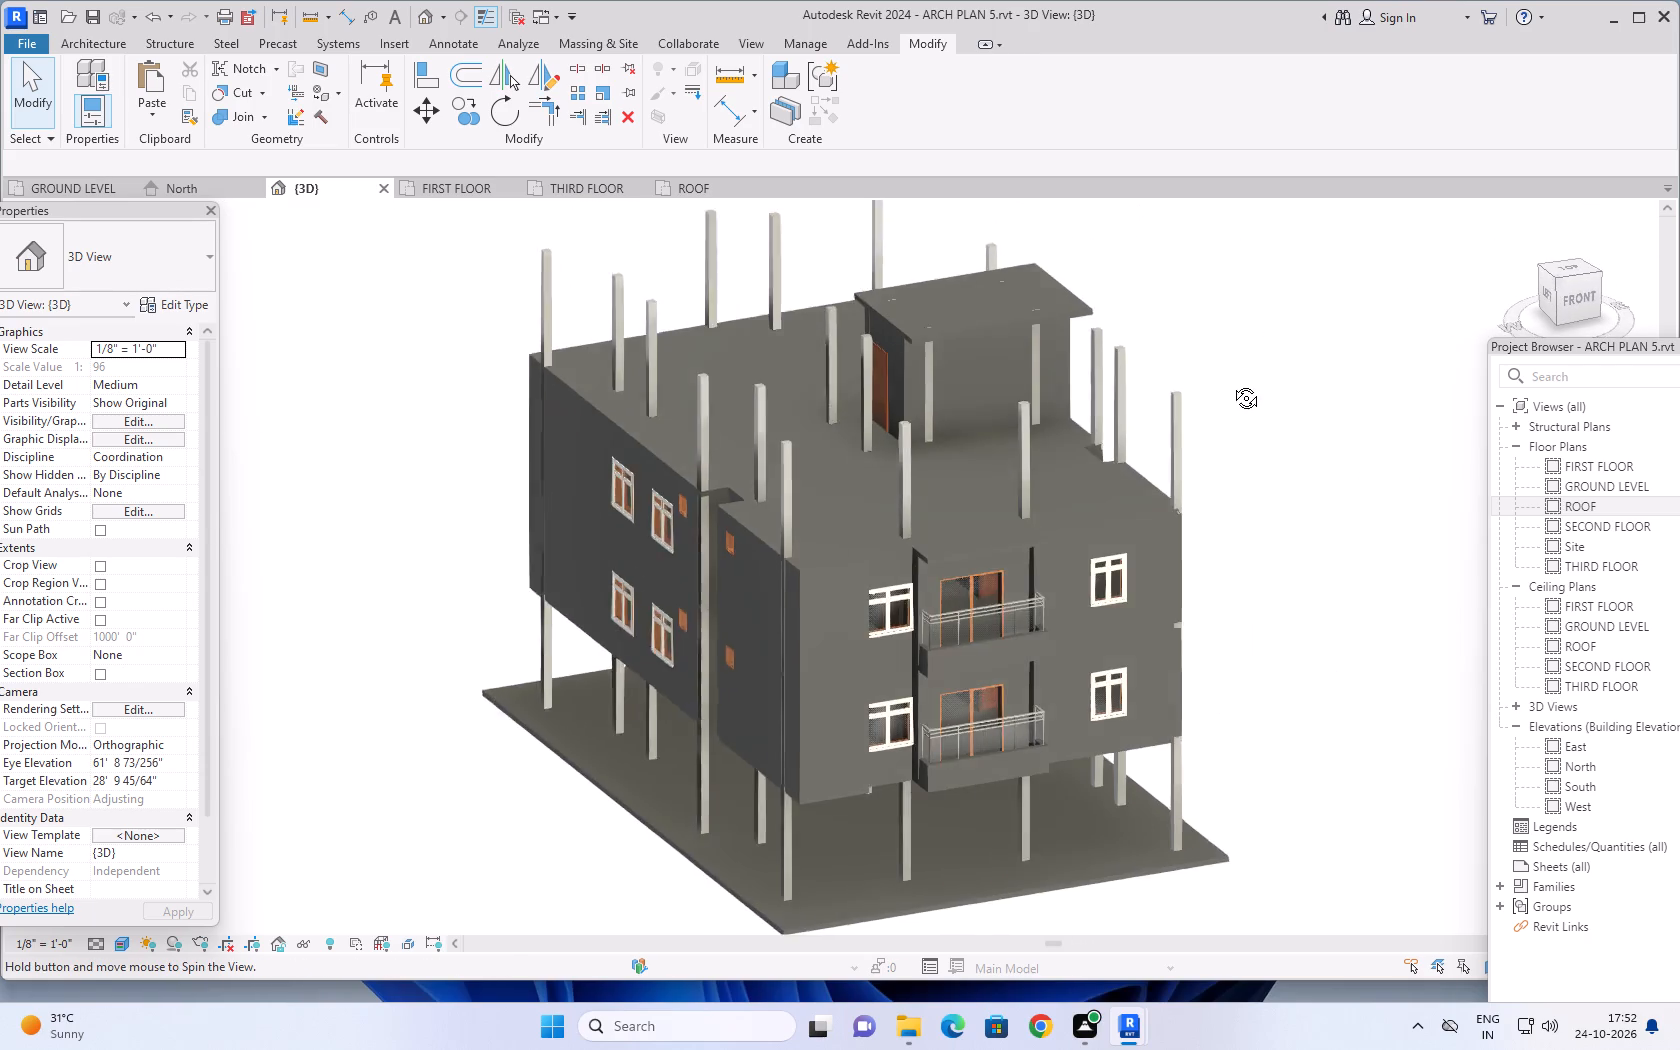
{"action": "middle_click_drag", "start_coordinate": [1231, 383], "coordinate": [1159, 310], "text": "shift"}
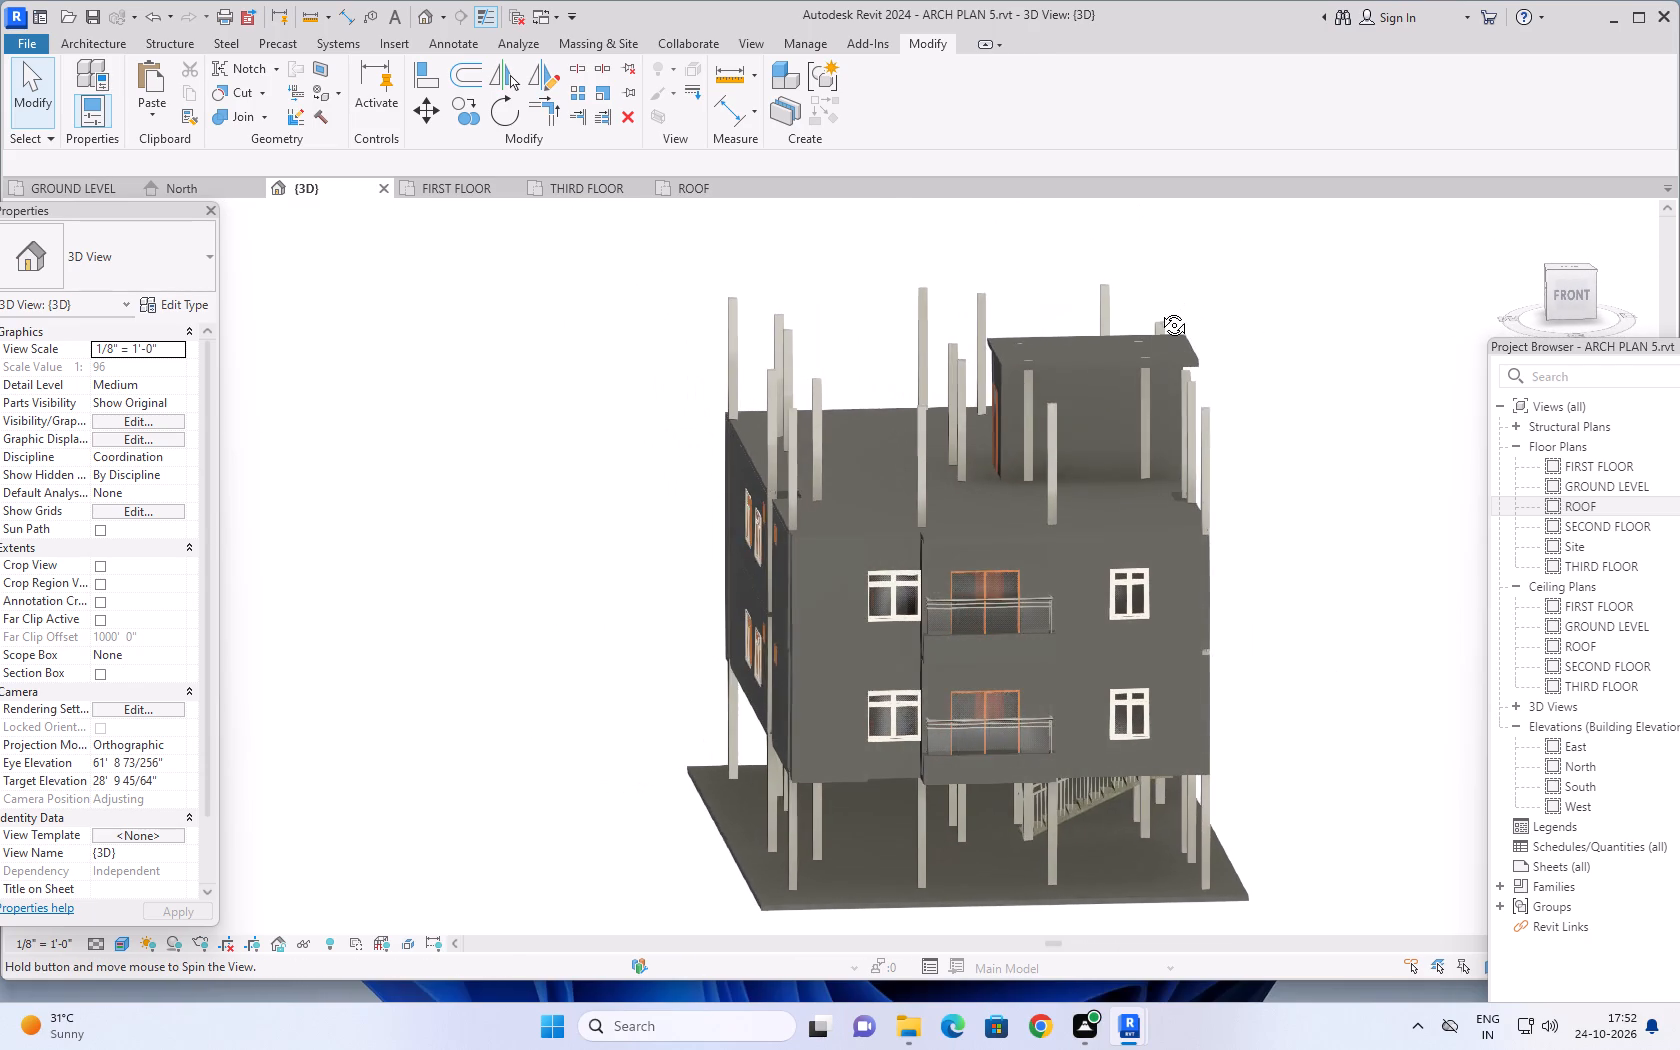
{"action": "middle_click_drag", "start_coordinate": [1159, 310], "coordinate": [1152, 326], "text": "shift"}
{"action": "scroll", "coordinate": [967, 555], "scroll_direction": "up", "scroll_amount": 9}
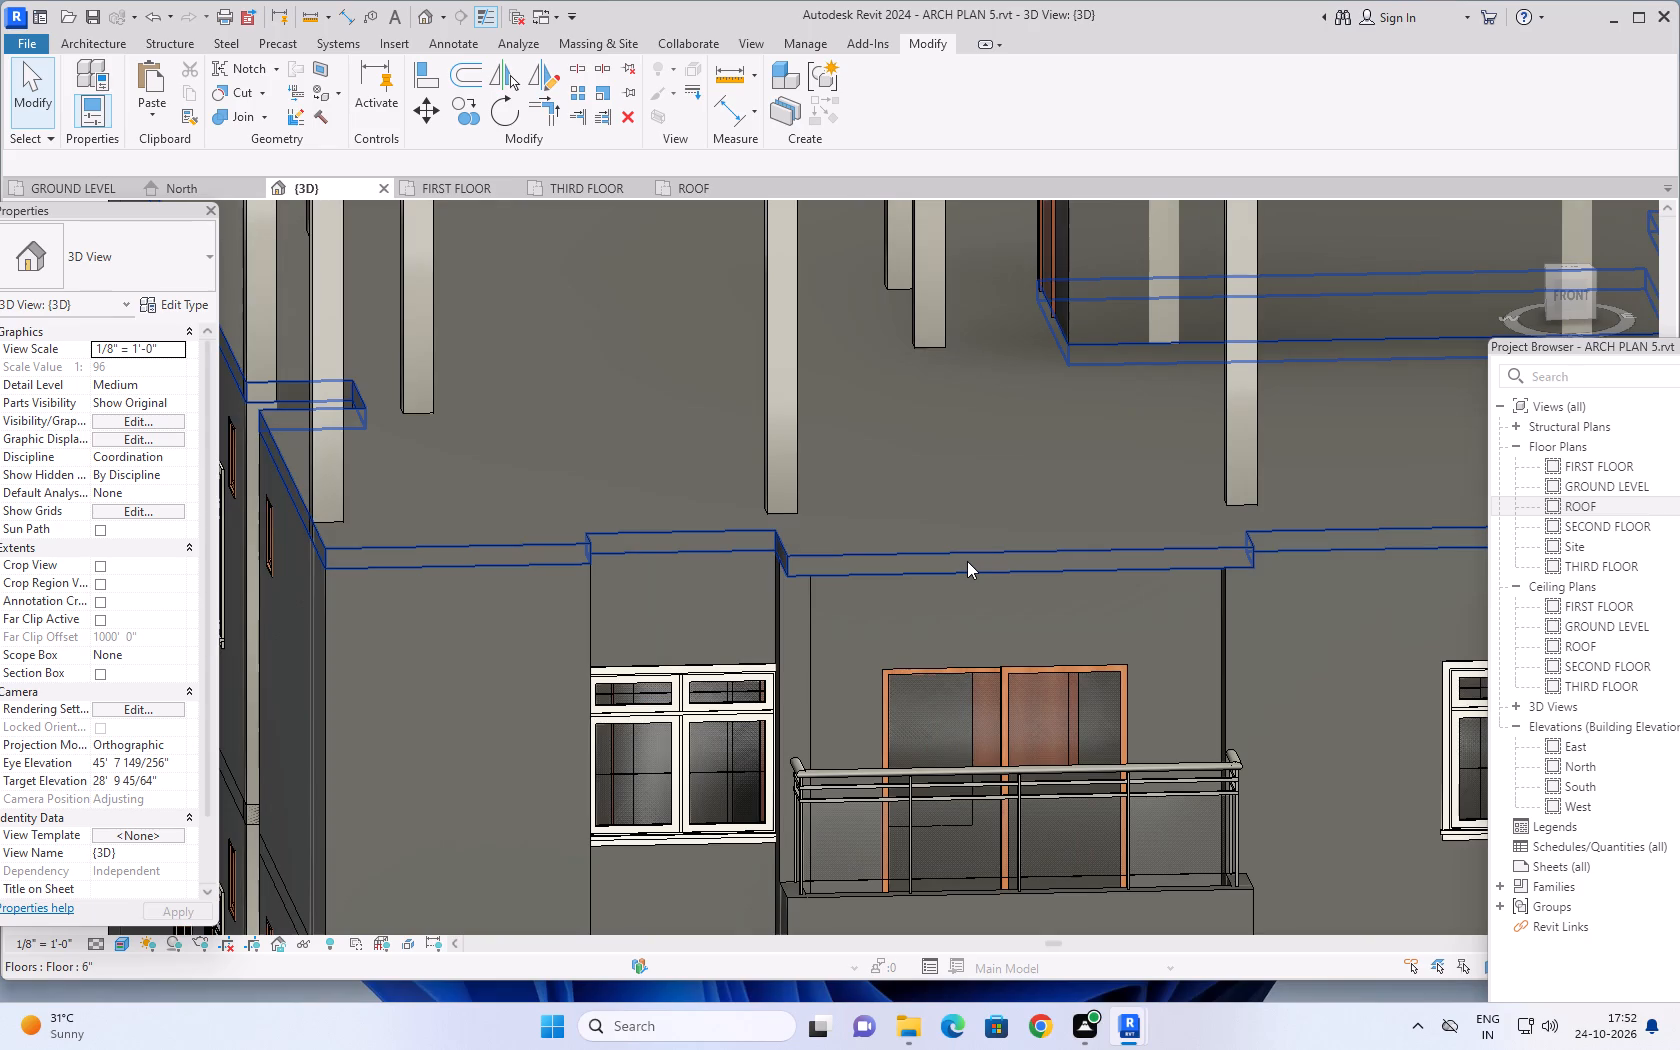
{"action": "middle_click_drag", "start_coordinate": [981, 572], "coordinate": [974, 392]}
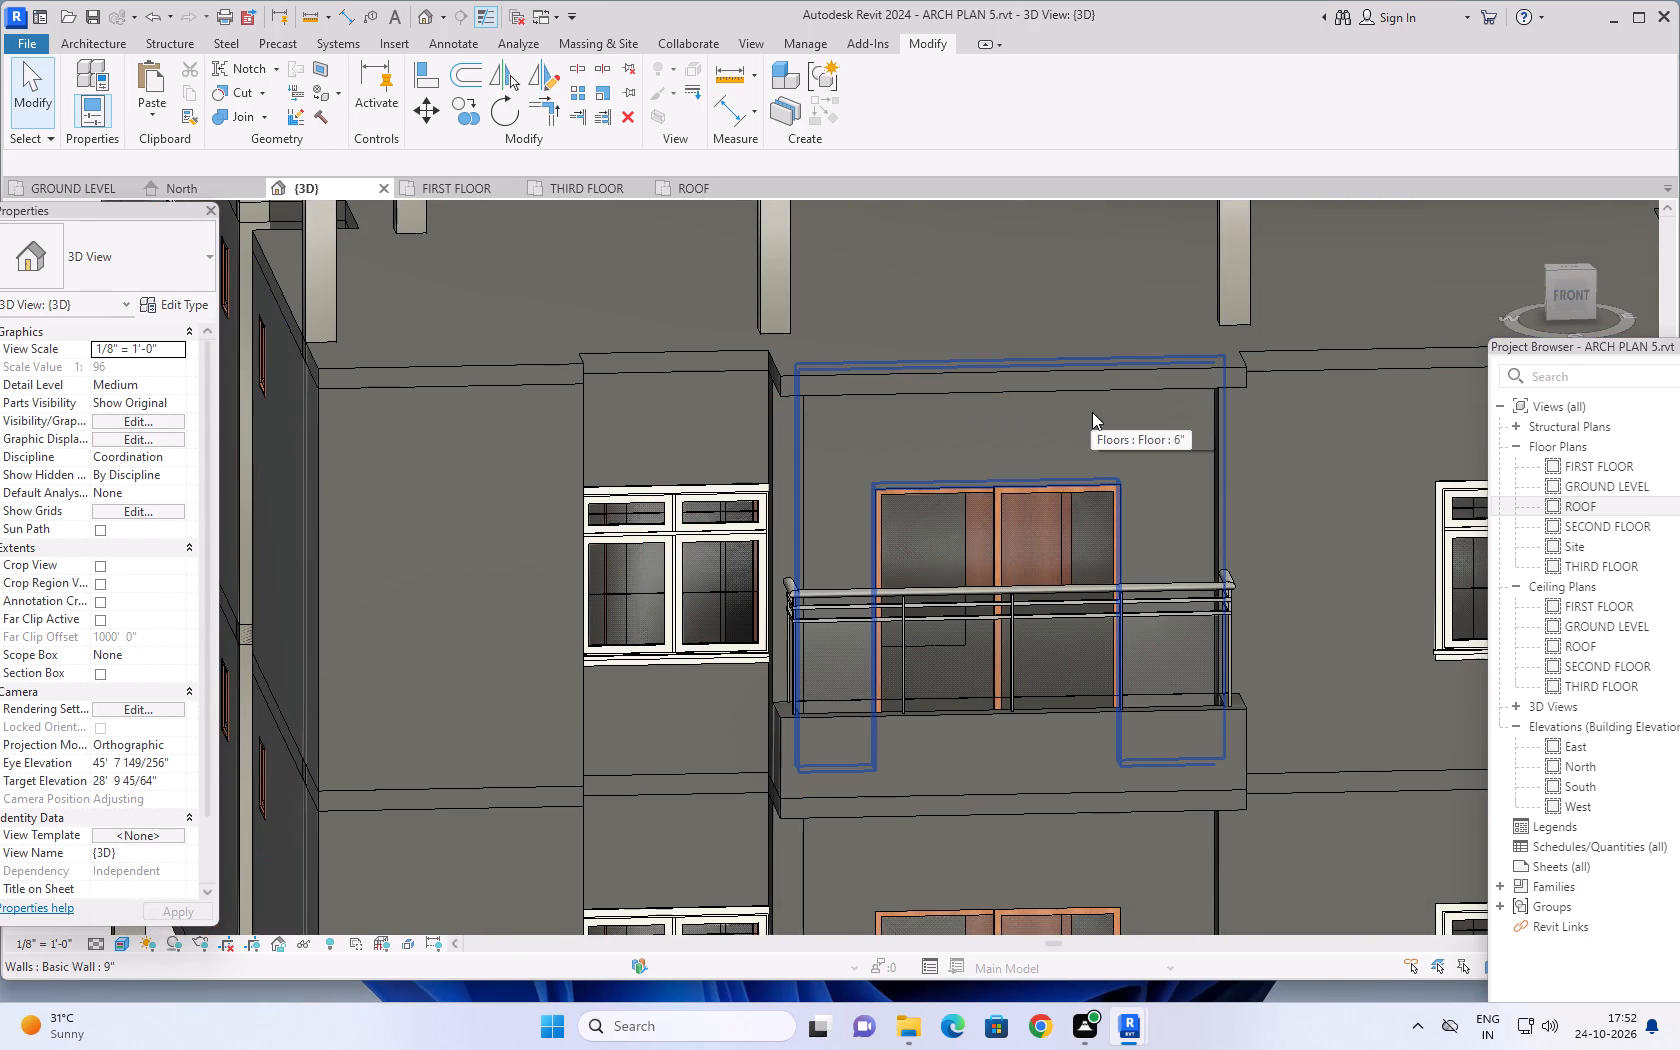
{"action": "scroll", "coordinate": [1169, 390], "scroll_direction": "down", "scroll_amount": 4}
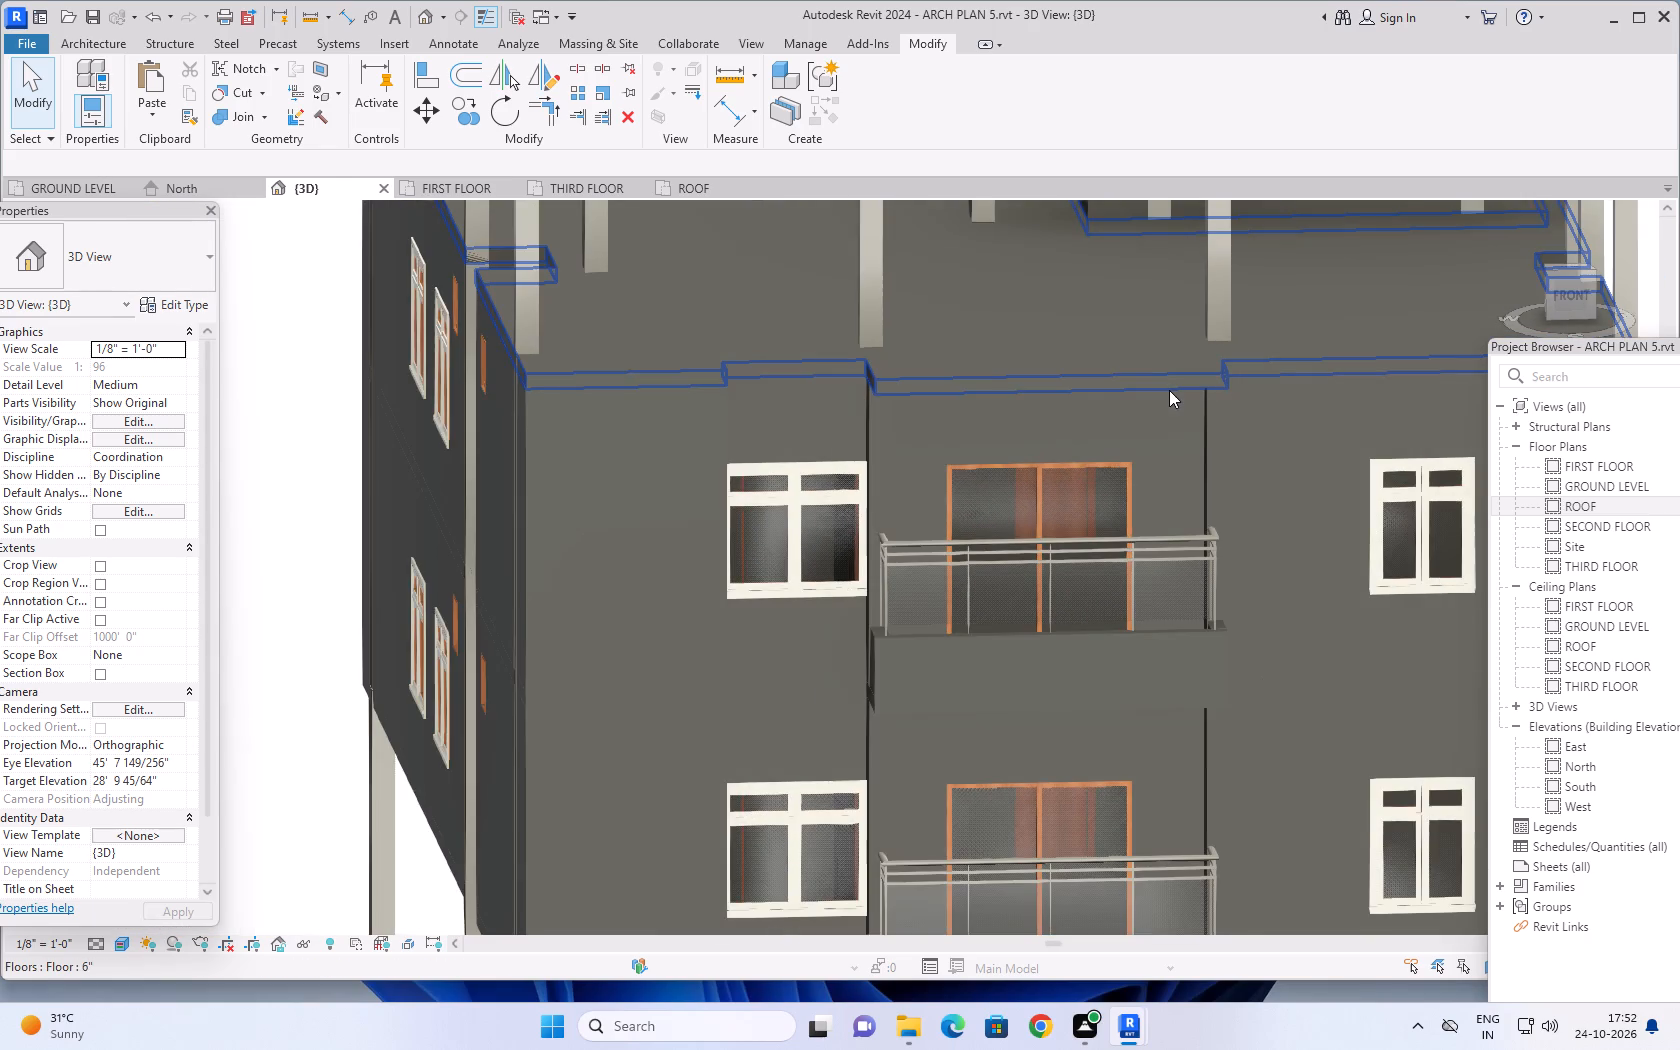
{"action": "scroll", "coordinate": [1169, 390], "scroll_direction": "down", "scroll_amount": 2}
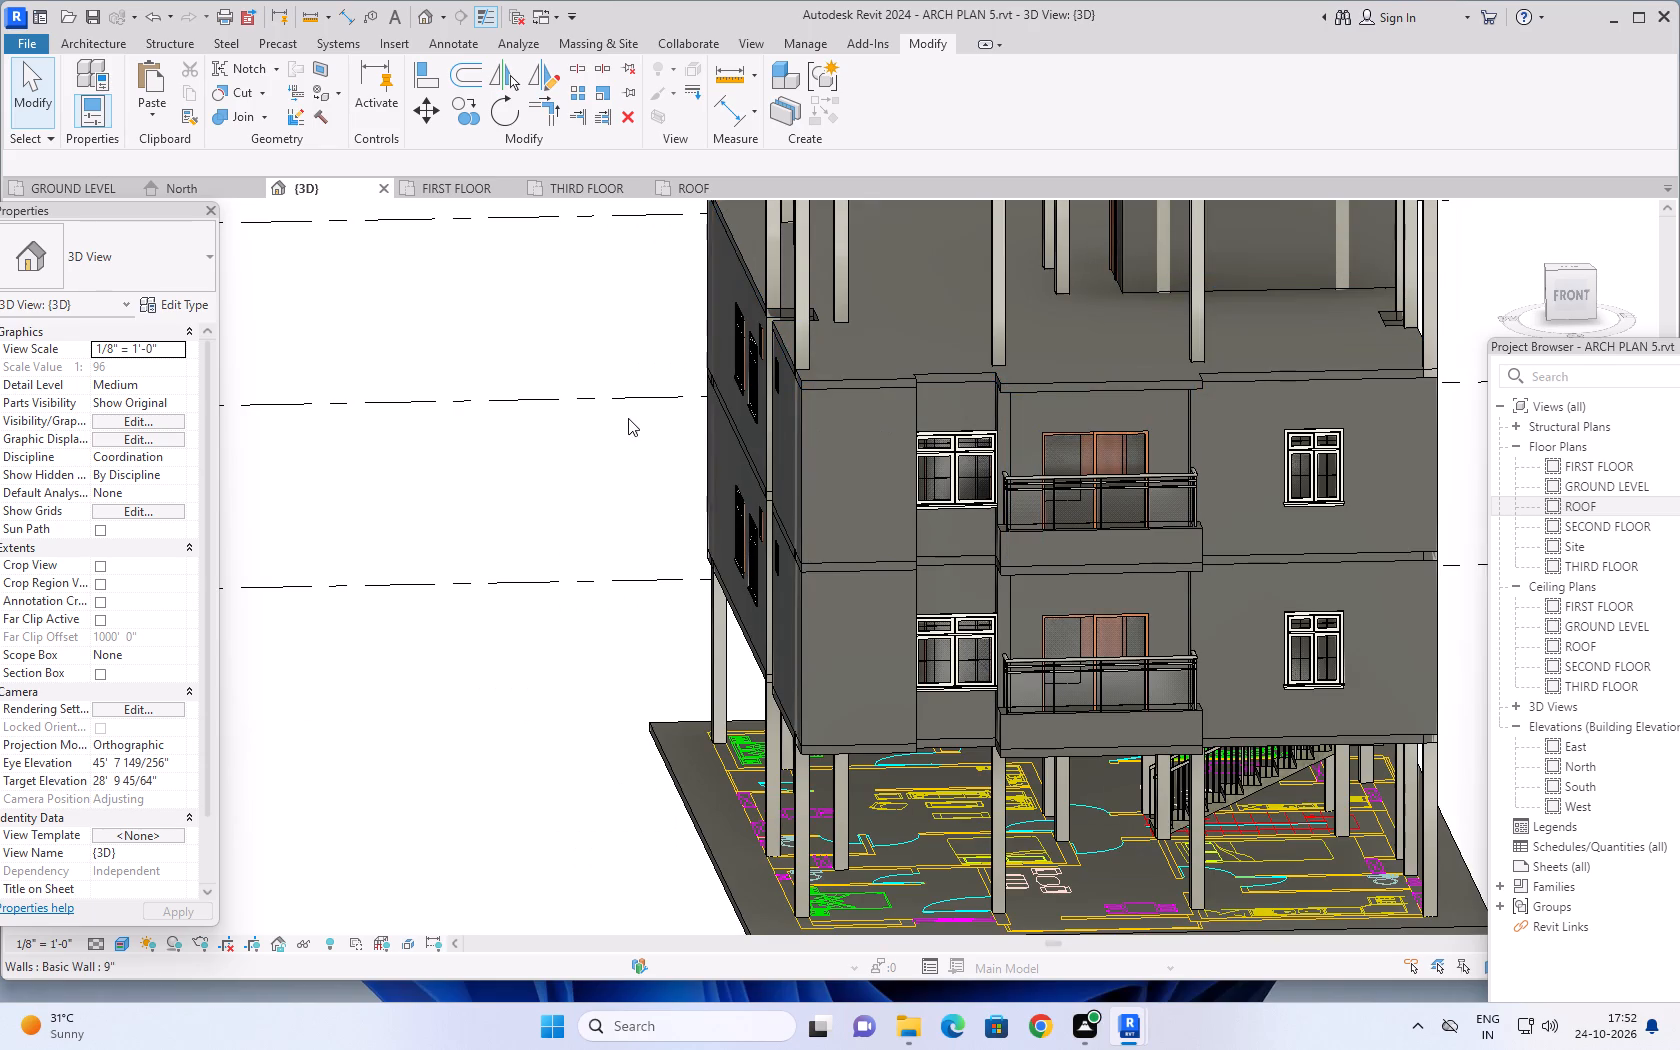
{"action": "middle_click_drag", "start_coordinate": [613, 403], "coordinate": [618, 545], "text": "shift"}
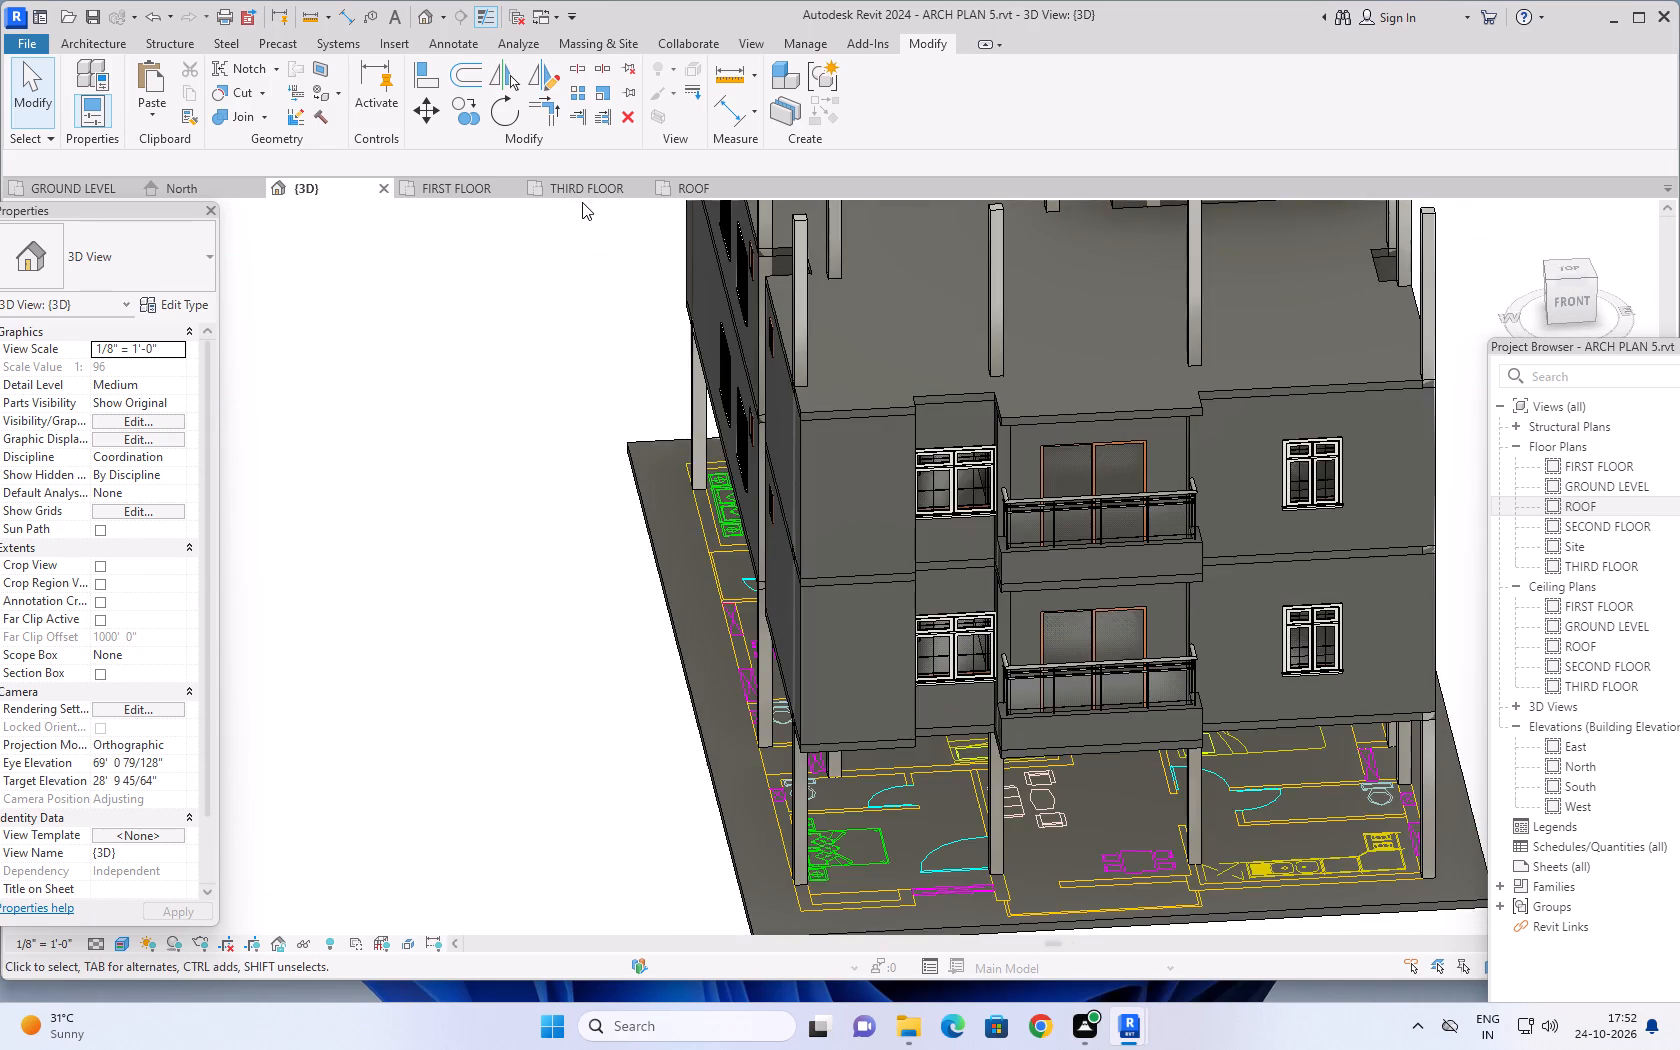
On the third floor plan, draw a 6" wall 3' high, about 13'-1" long, inside the west slab edge from the notch to the southwest column.
{"action": "left_click", "coordinate": [584, 196]}
{"action": "middle_click_drag", "start_coordinate": [1112, 403], "coordinate": [1098, 535]}
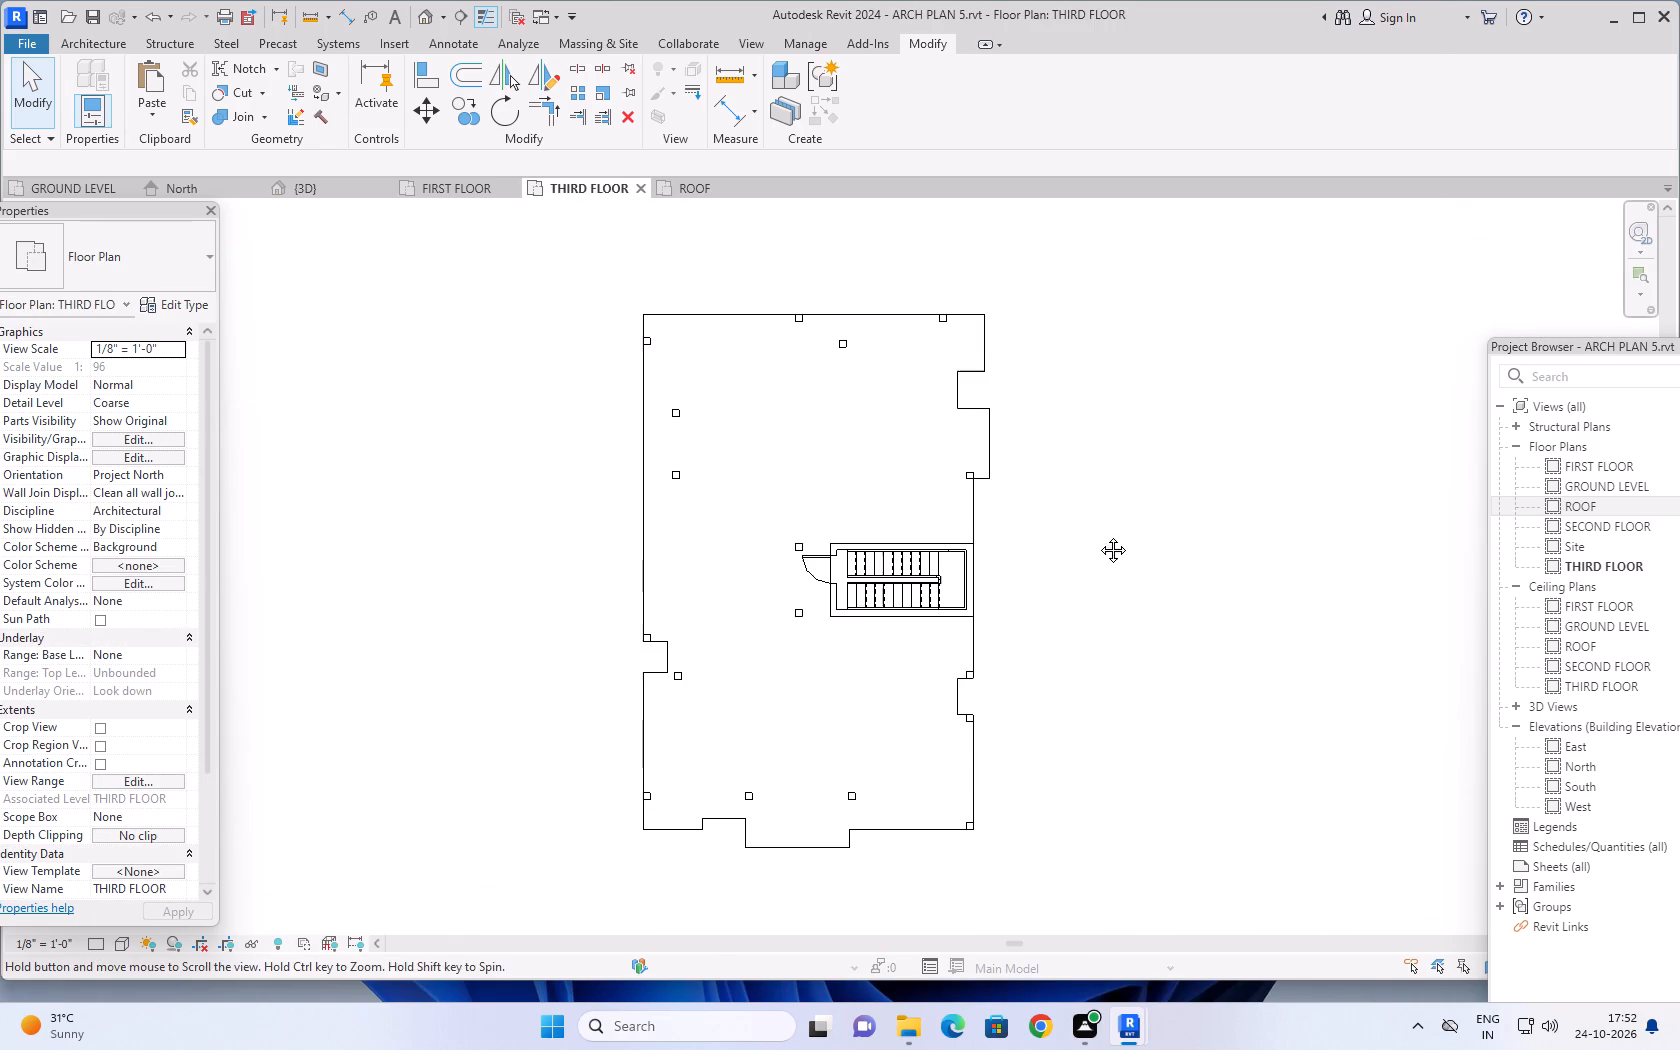
{"action": "middle_click_drag", "start_coordinate": [1098, 535], "coordinate": [1098, 536]}
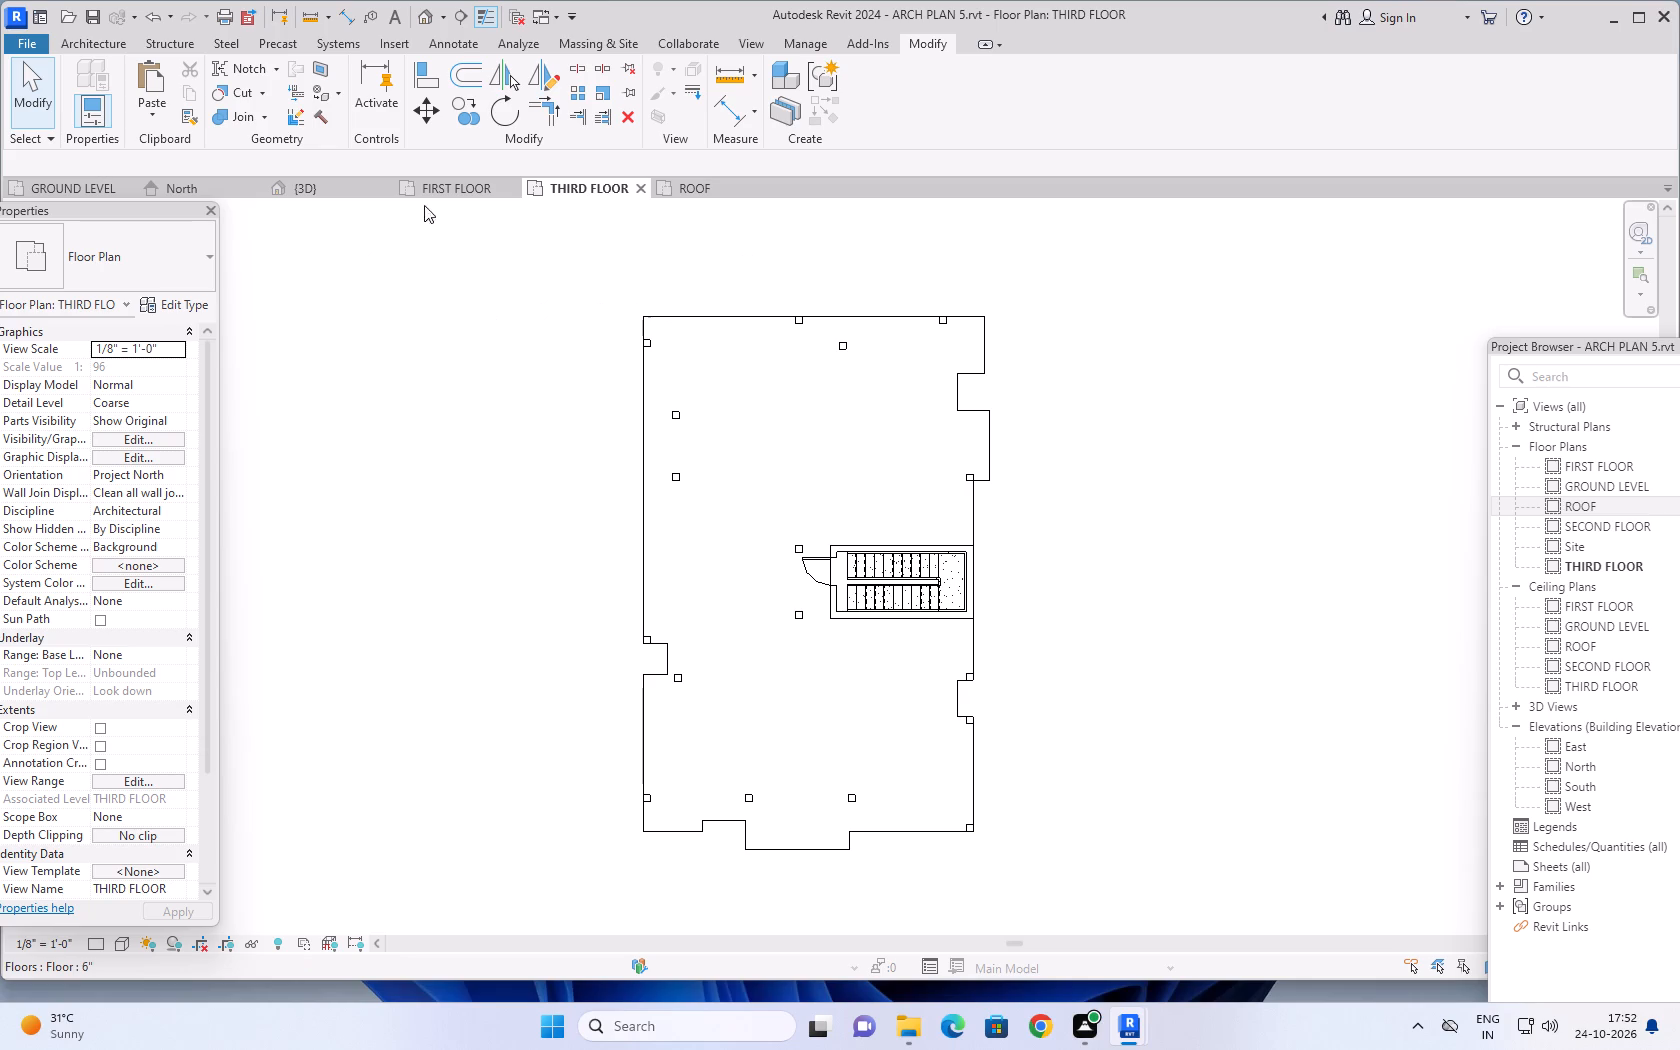
{"action": "left_click", "coordinate": [100, 43]}
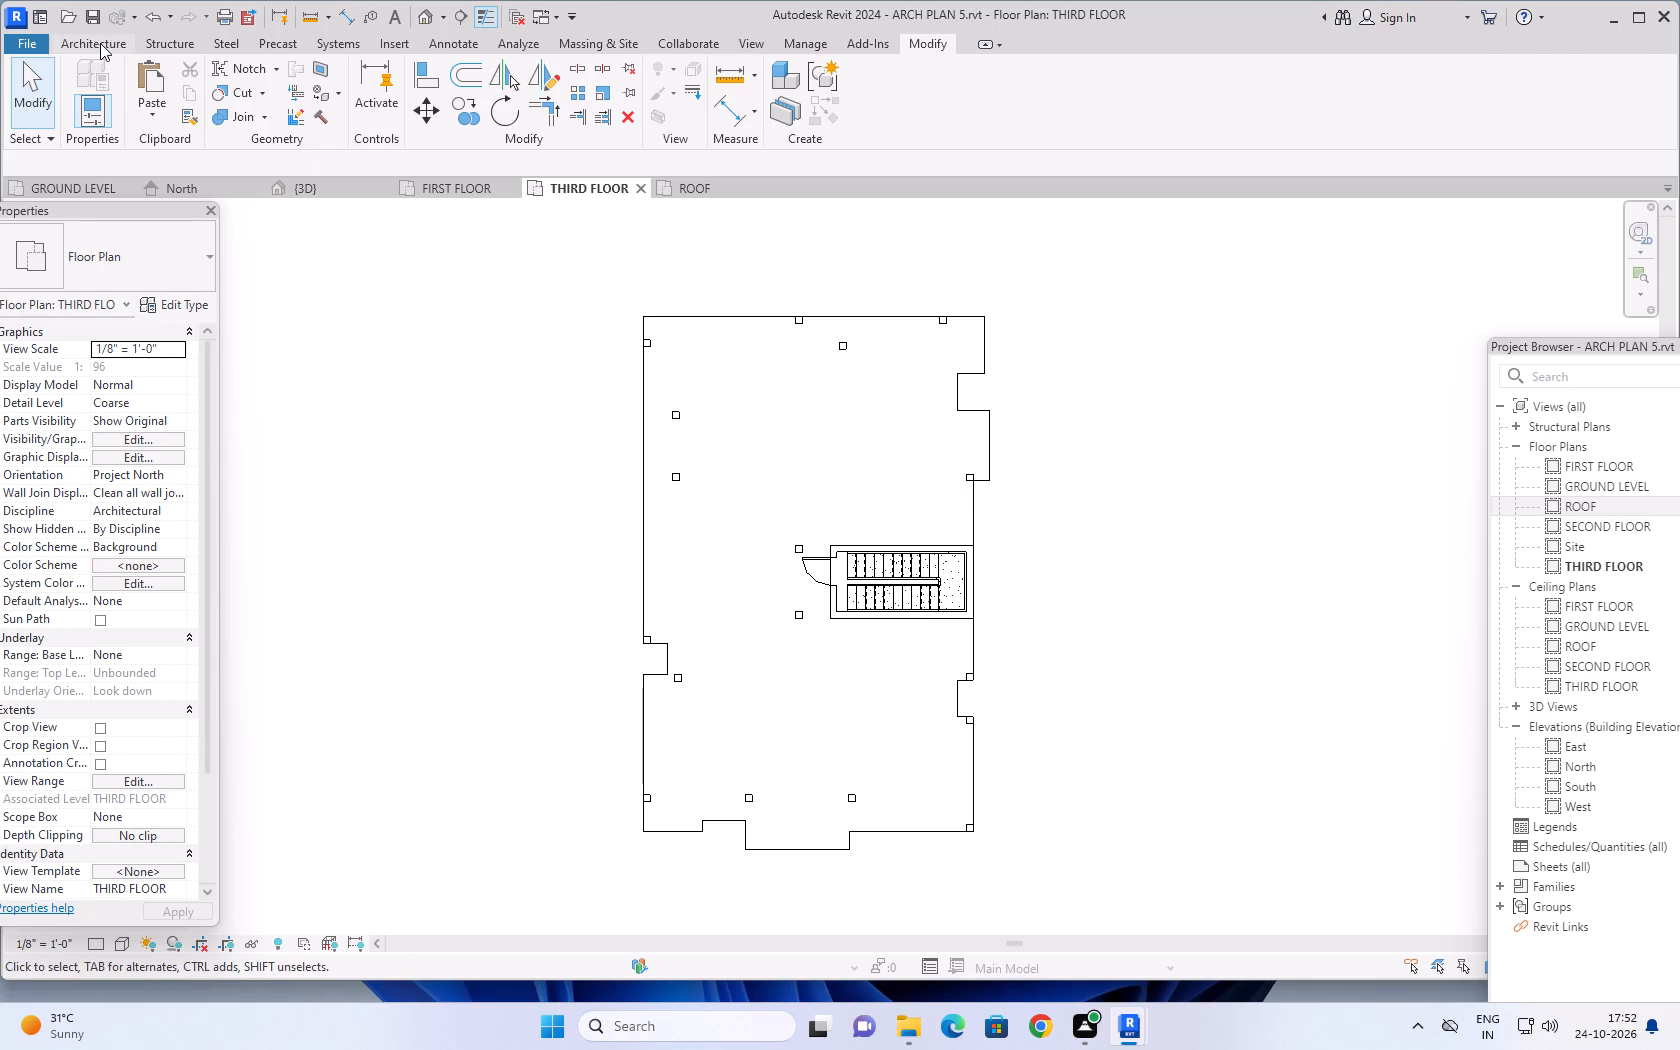
{"action": "left_click", "coordinate": [89, 78]}
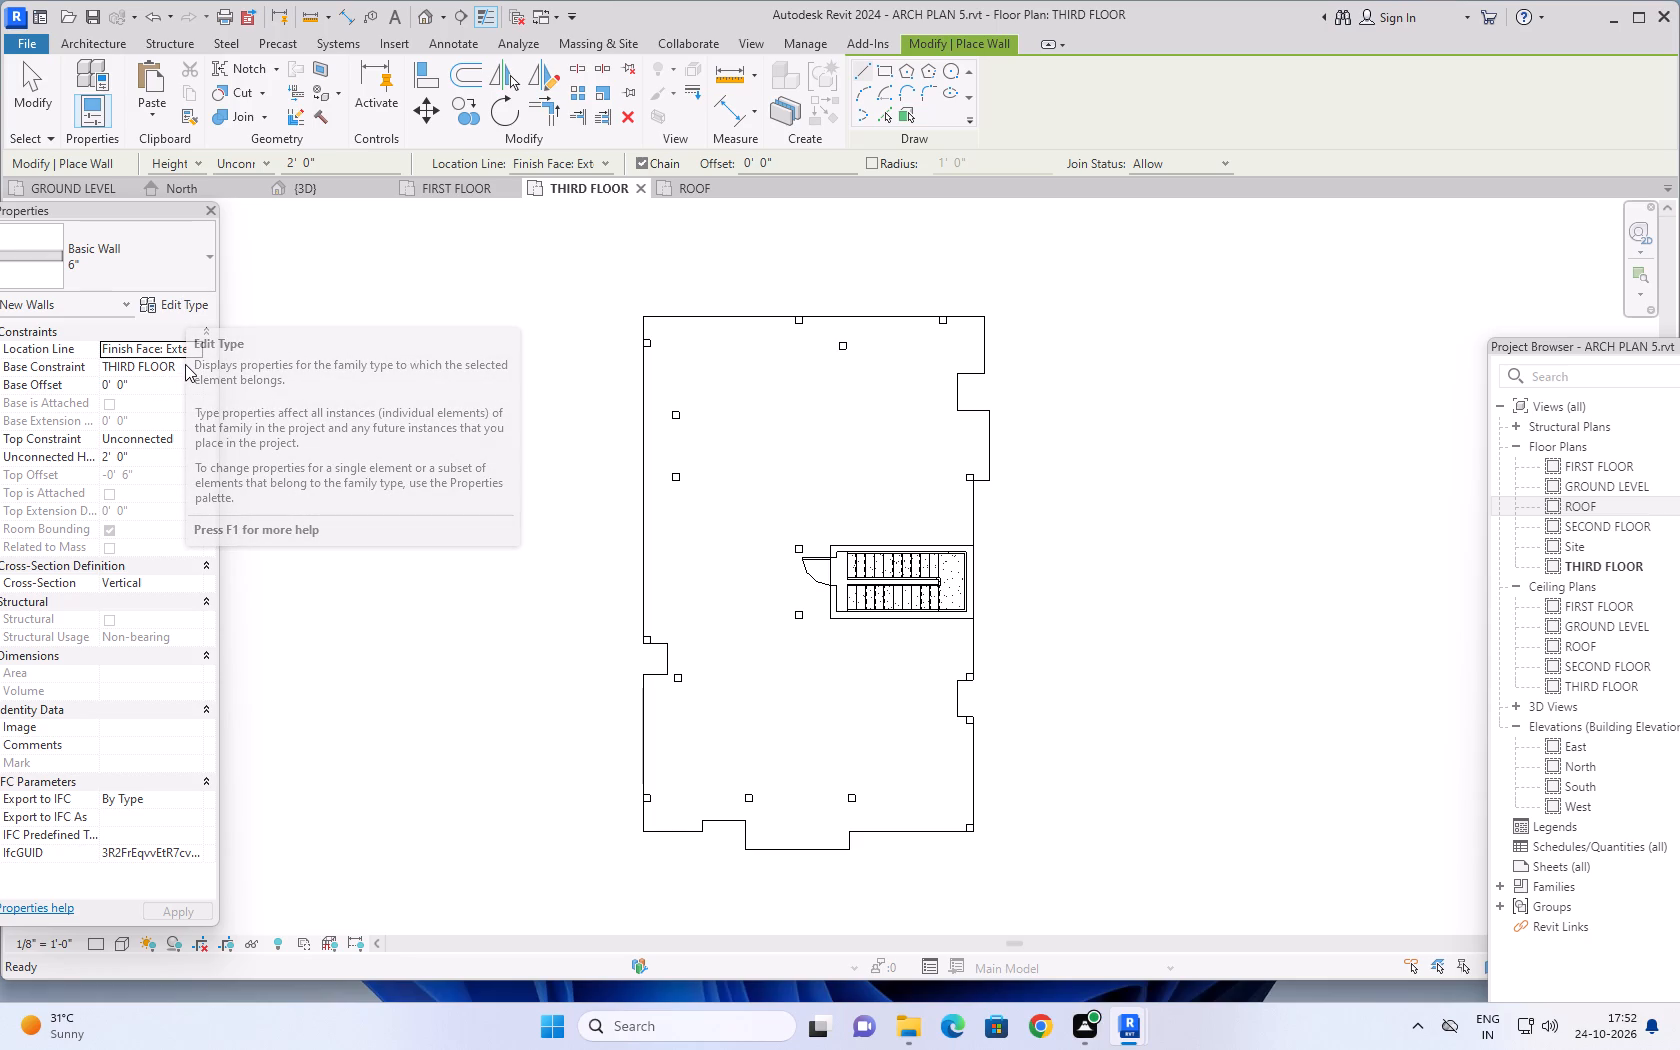
{"action": "left_click", "coordinate": [188, 437]}
{"action": "left_click", "coordinate": [188, 437]}
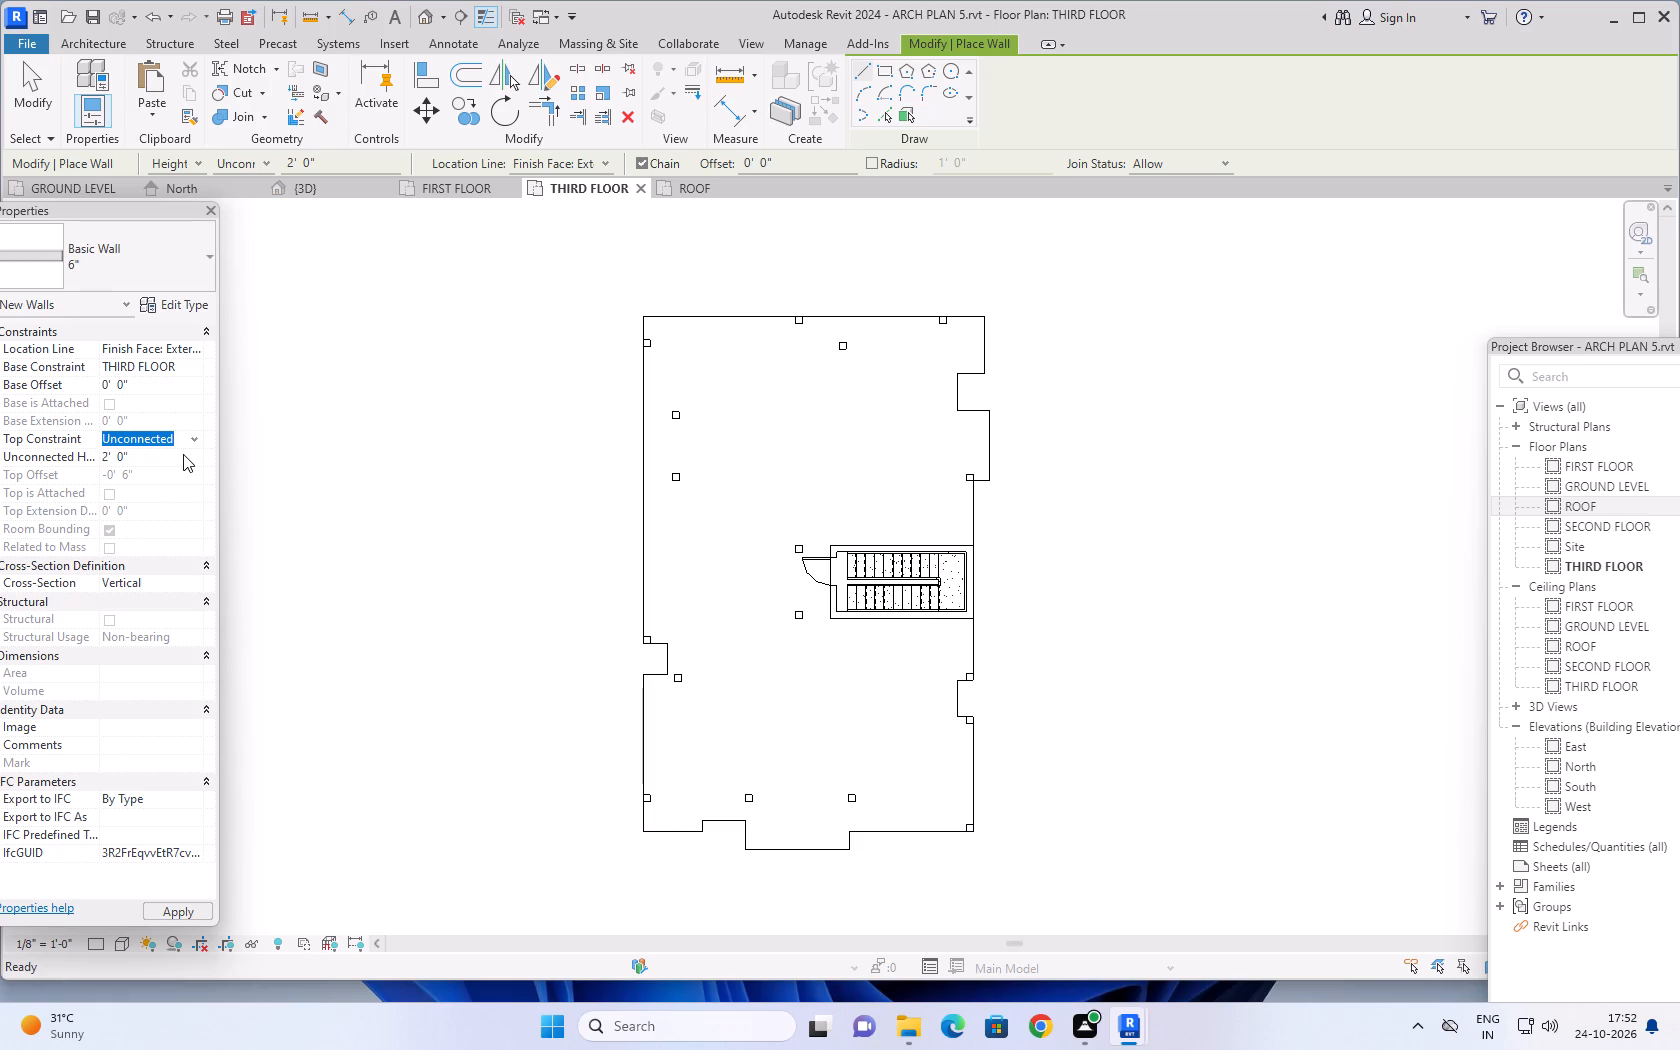
{"action": "left_click", "coordinate": [183, 454]}
{"action": "type", "text": "3'"}
{"action": "key", "text": "Return"}
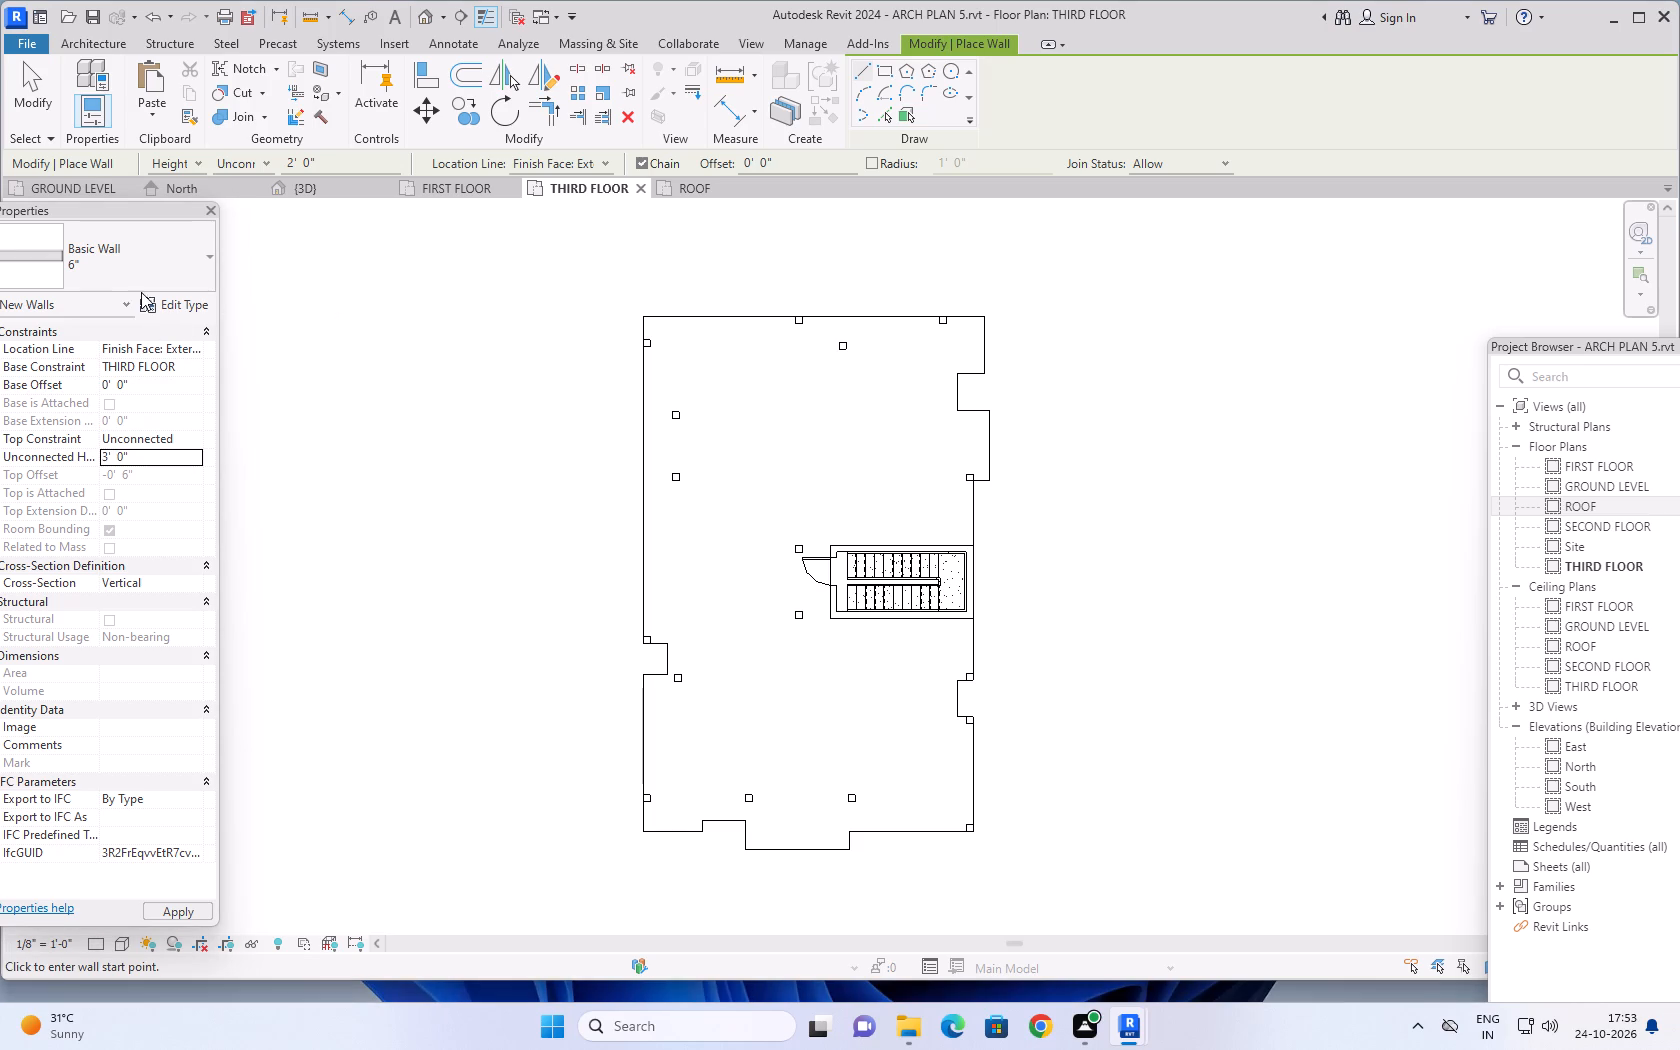
{"action": "middle_click_drag", "start_coordinate": [614, 696], "coordinate": [593, 602]}
{"action": "scroll", "coordinate": [593, 602], "scroll_direction": "up", "scroll_amount": 4}
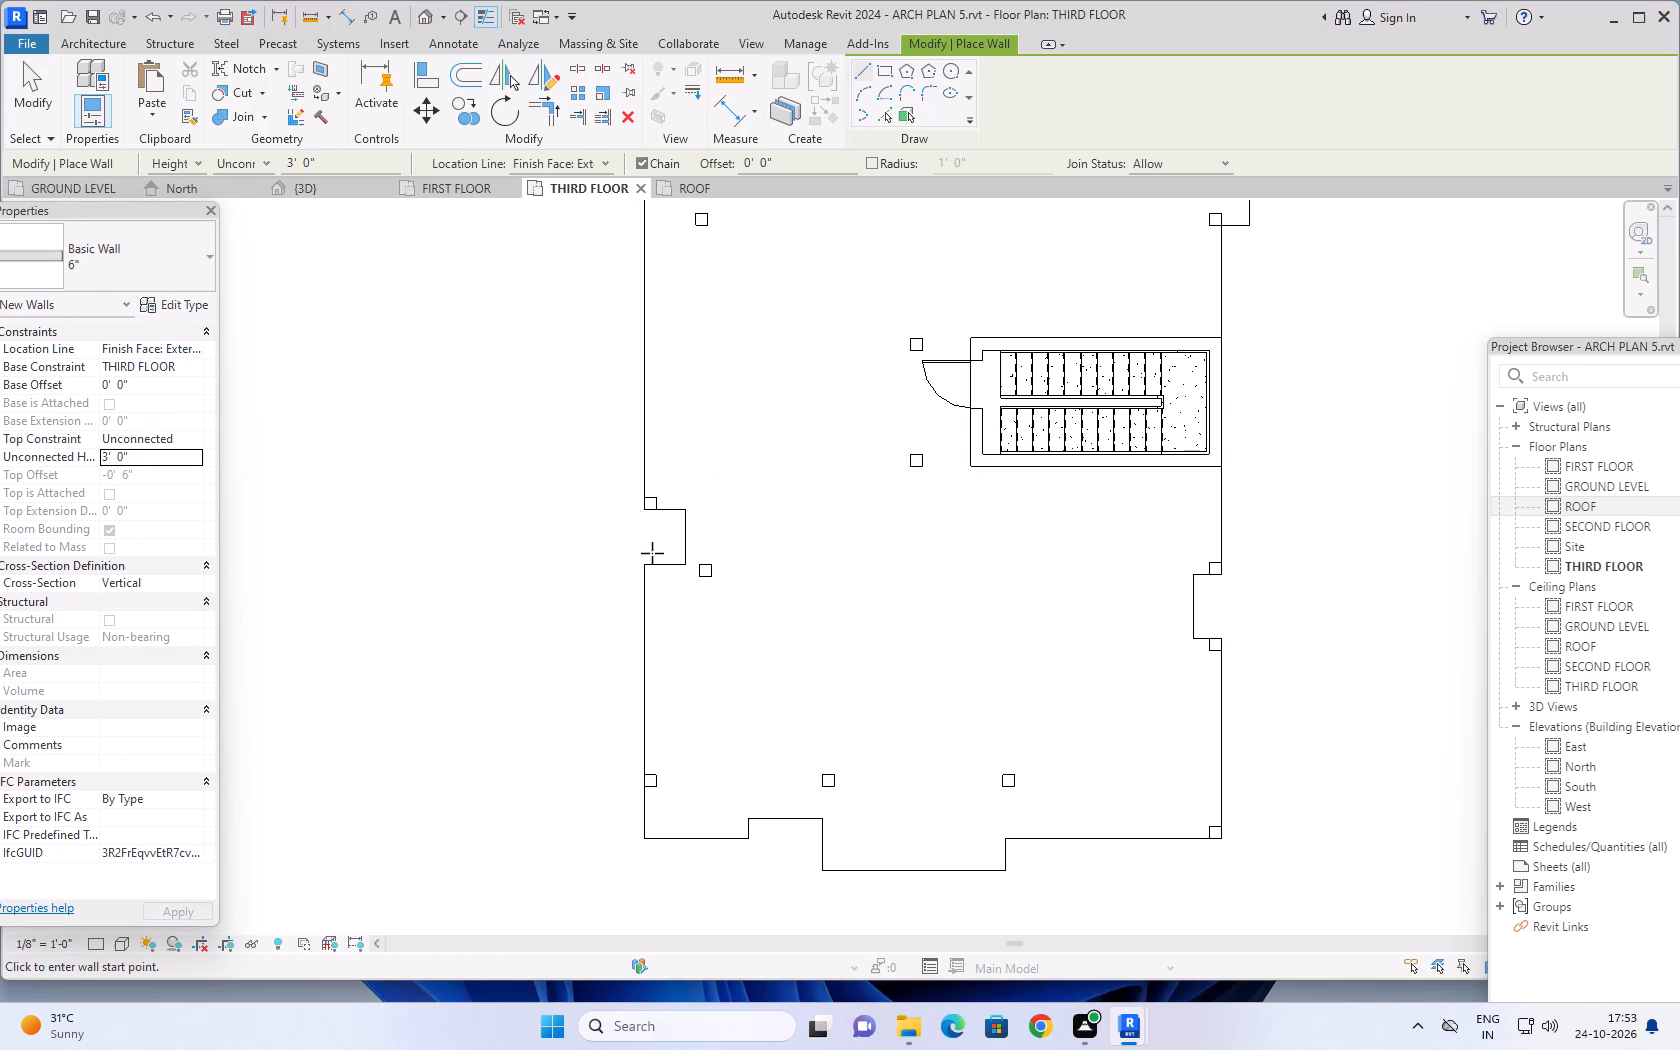
{"action": "left_click", "coordinate": [647, 569]}
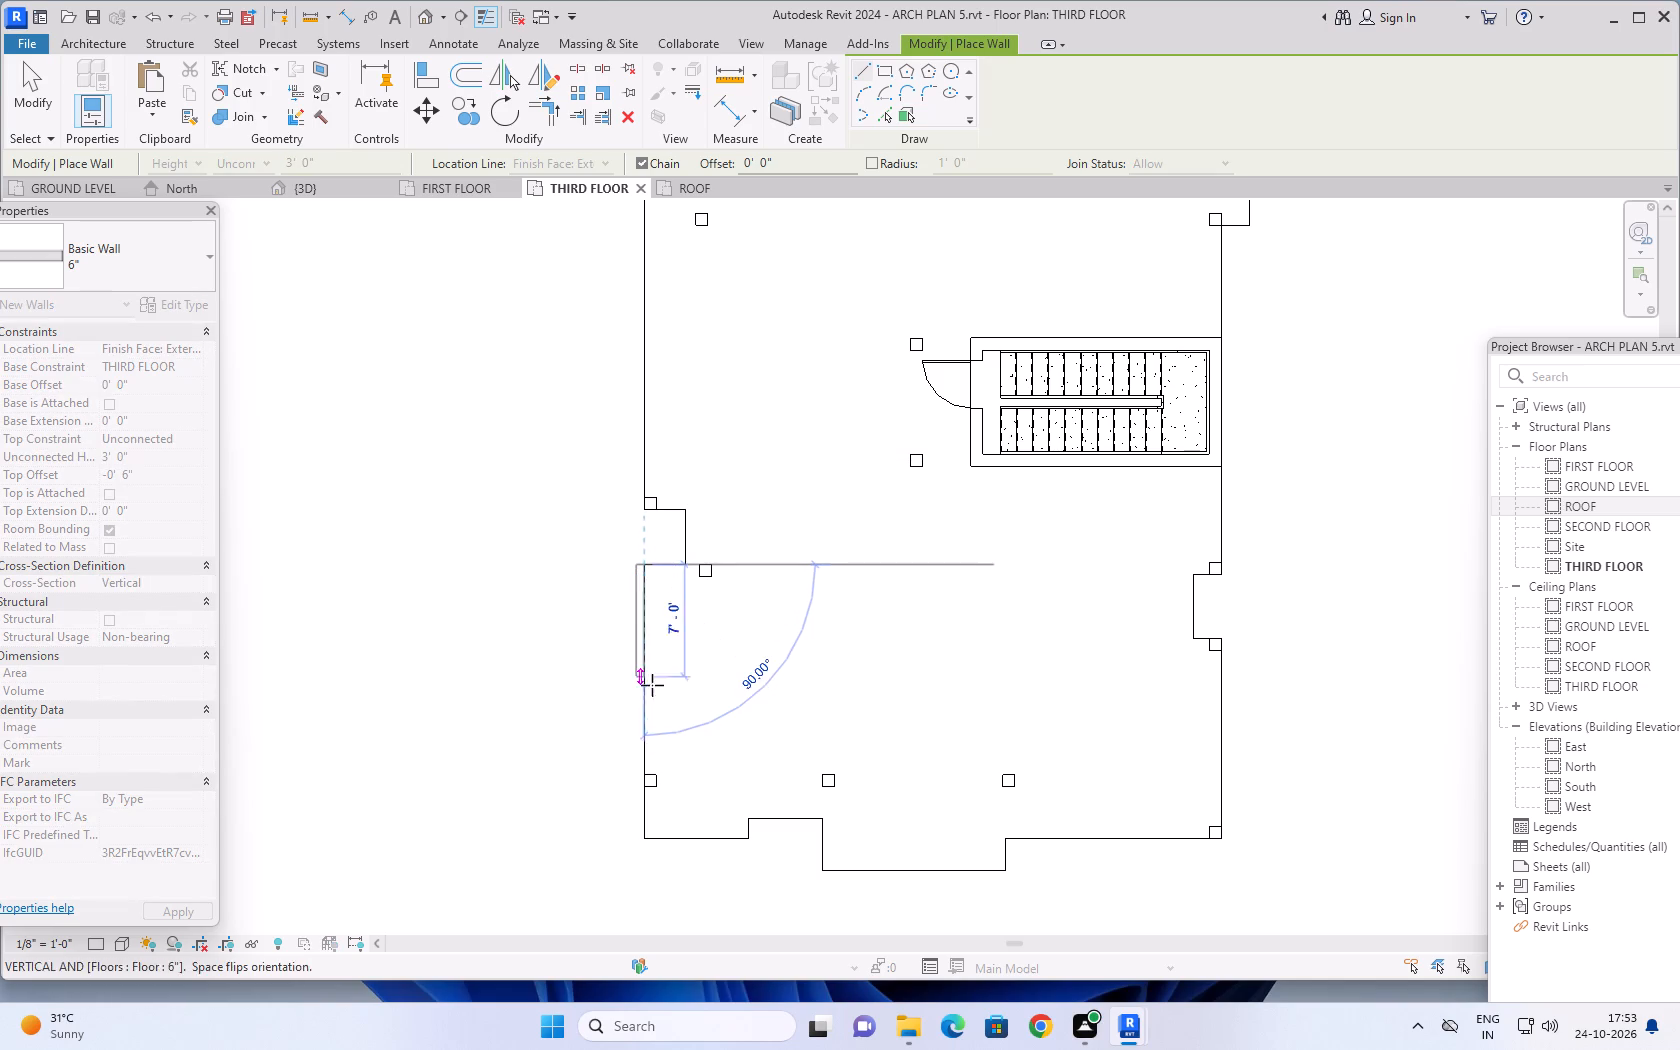
{"action": "scroll", "coordinate": [650, 764], "scroll_direction": "up", "scroll_amount": 7}
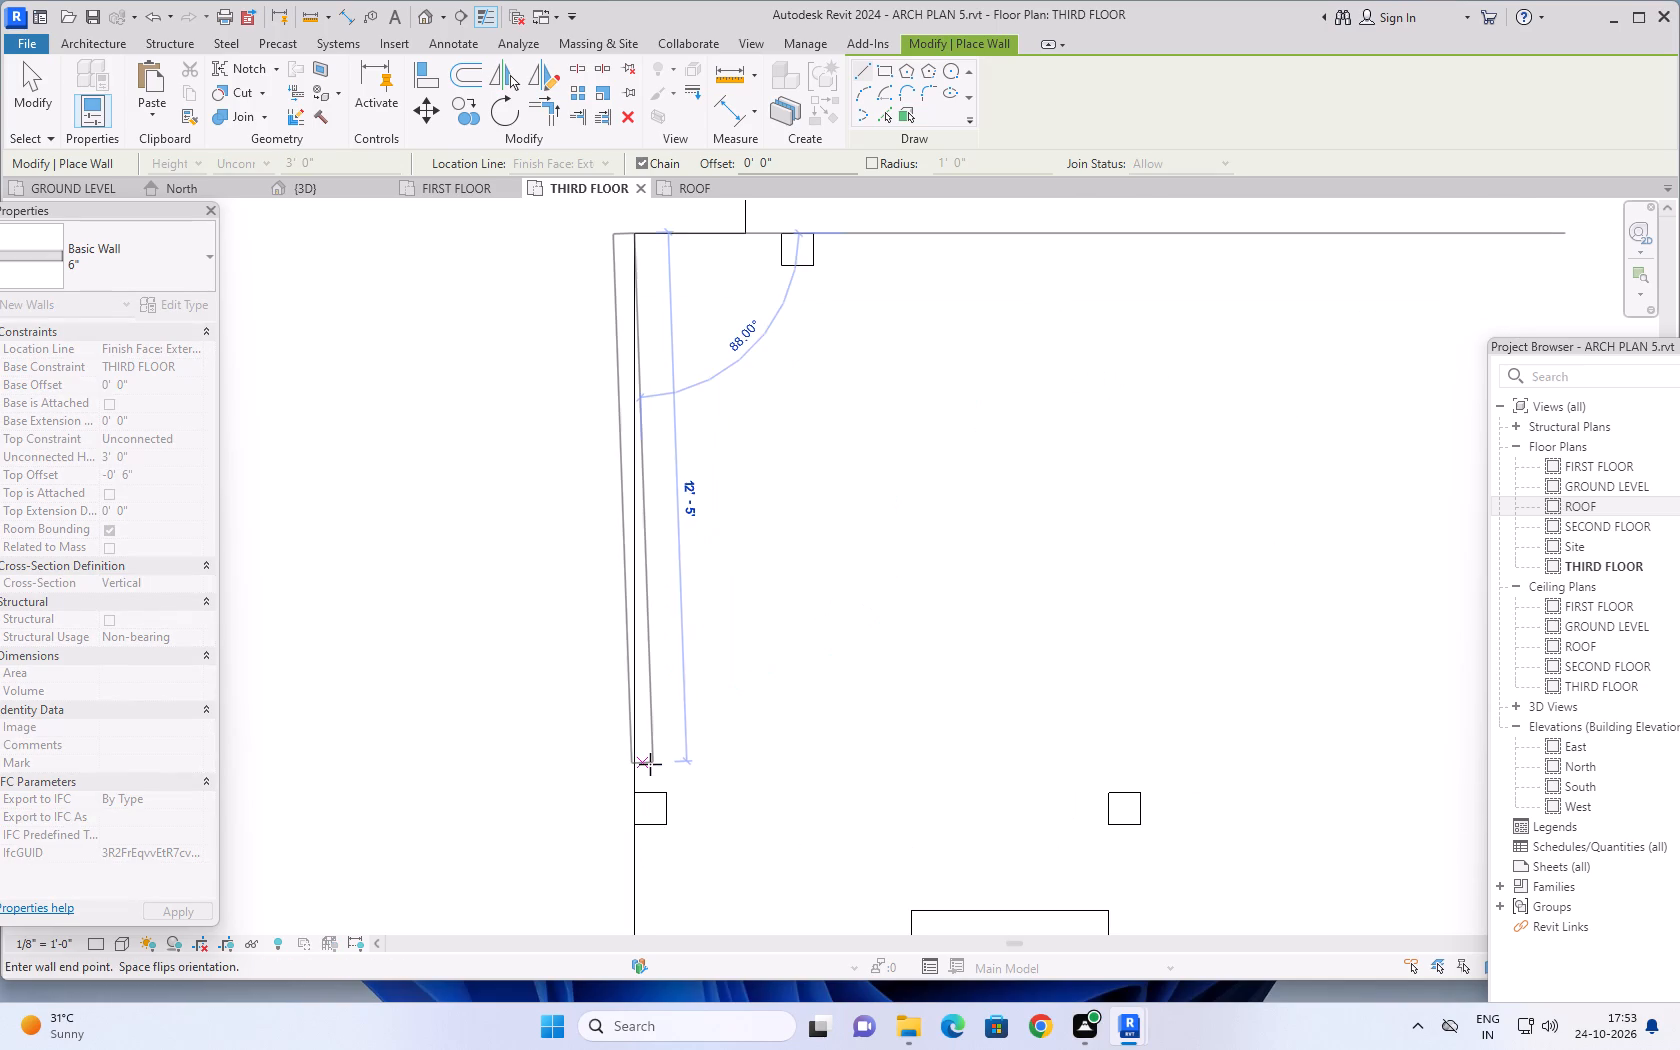
{"action": "key", "text": "space"}
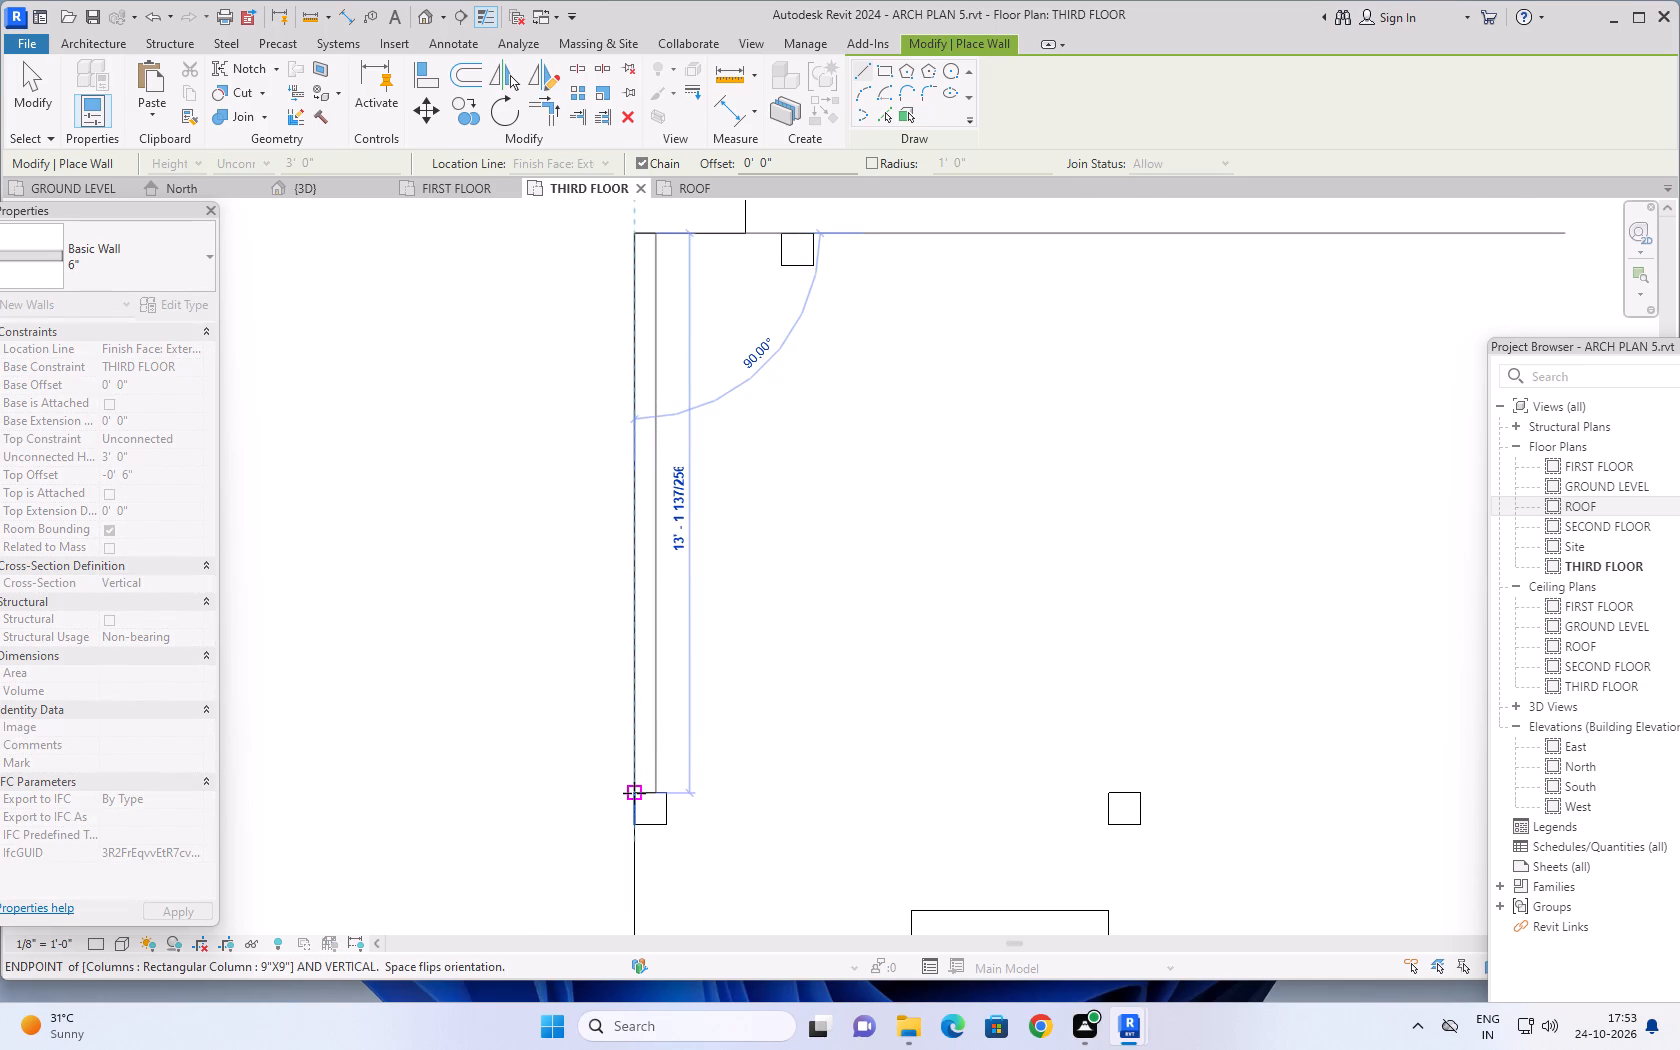
{"action": "left_click", "coordinate": [634, 793]}
{"action": "middle_click_drag", "start_coordinate": [737, 864], "coordinate": [707, 719]}
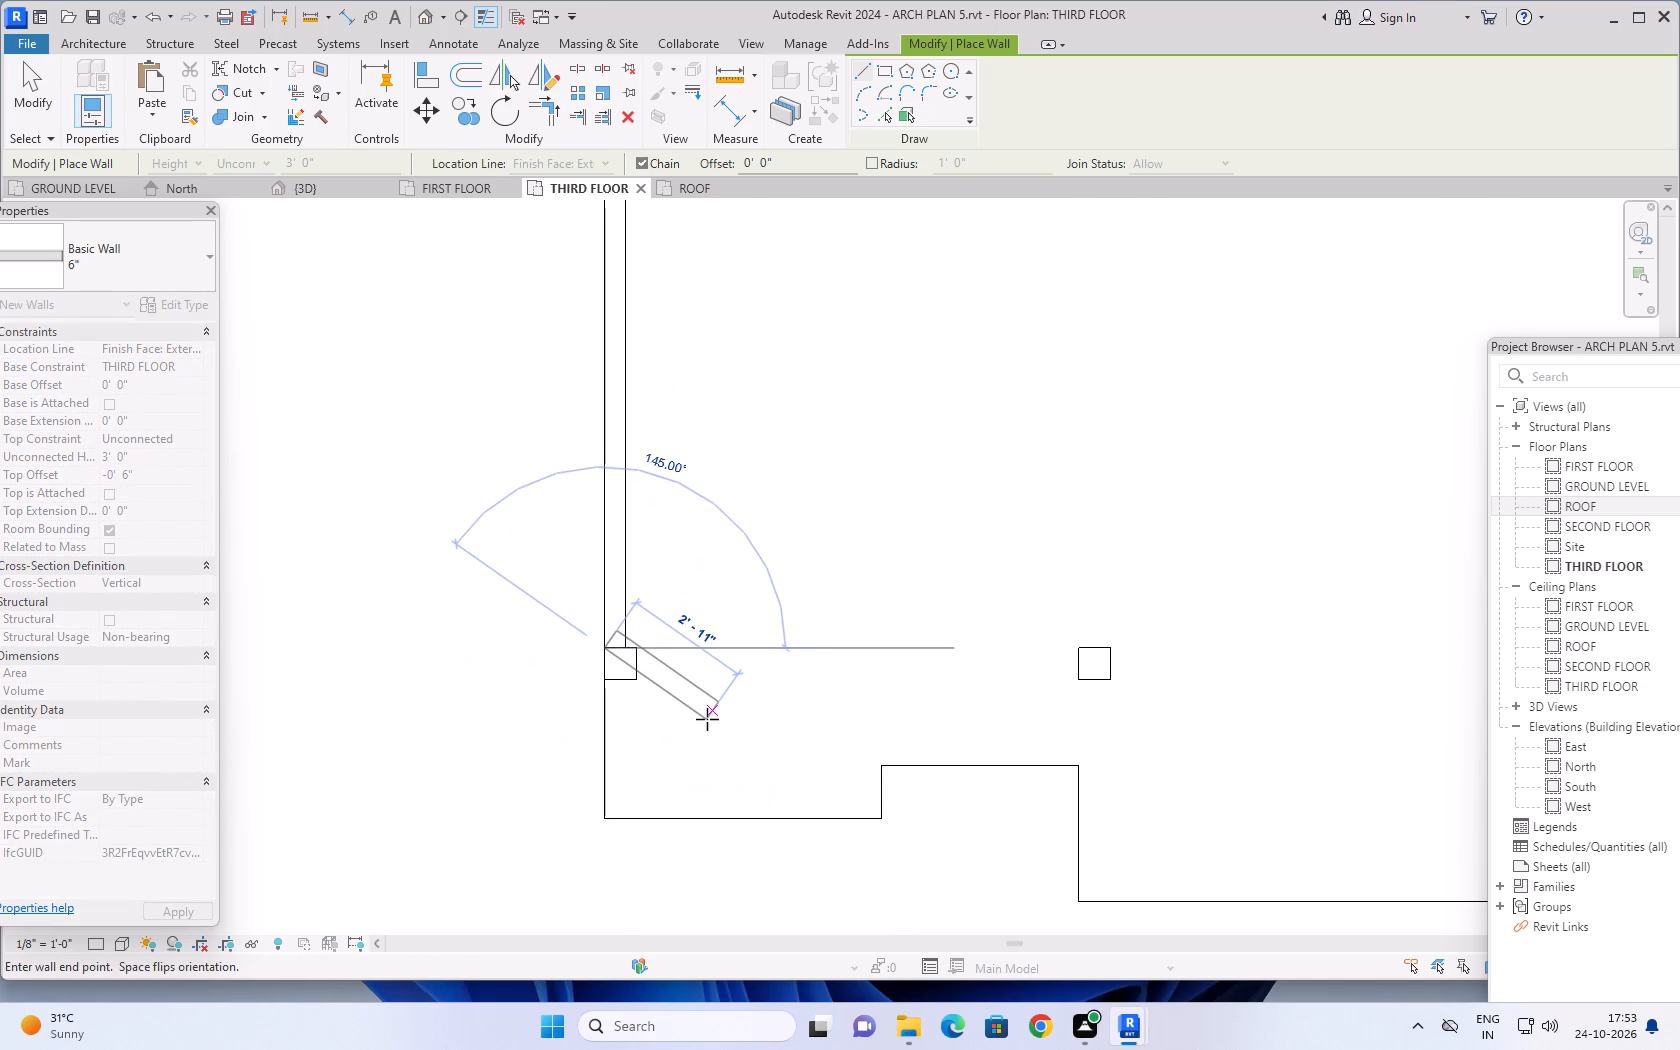
{"action": "key", "text": "Escape"}
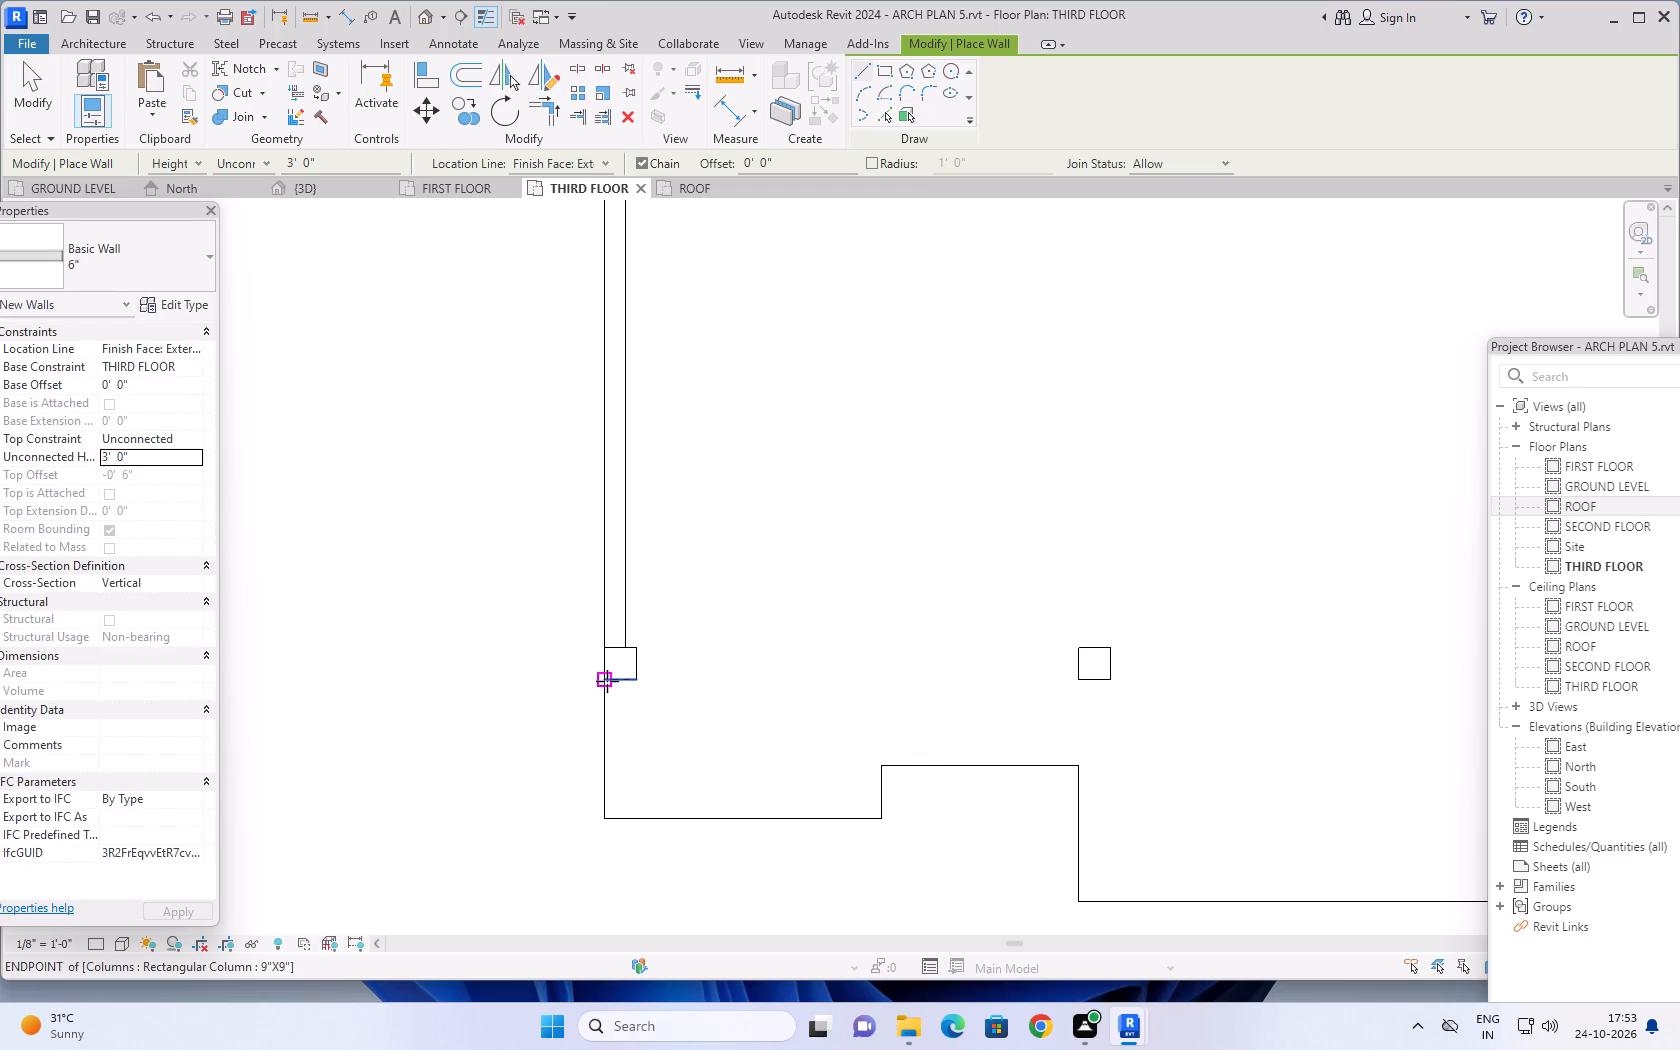
Wall the slab edge from the southwest column around the corner, up the 1'-3" jog and about 5'-1" along the south recess.
{"action": "left_click", "coordinate": [607, 681]}
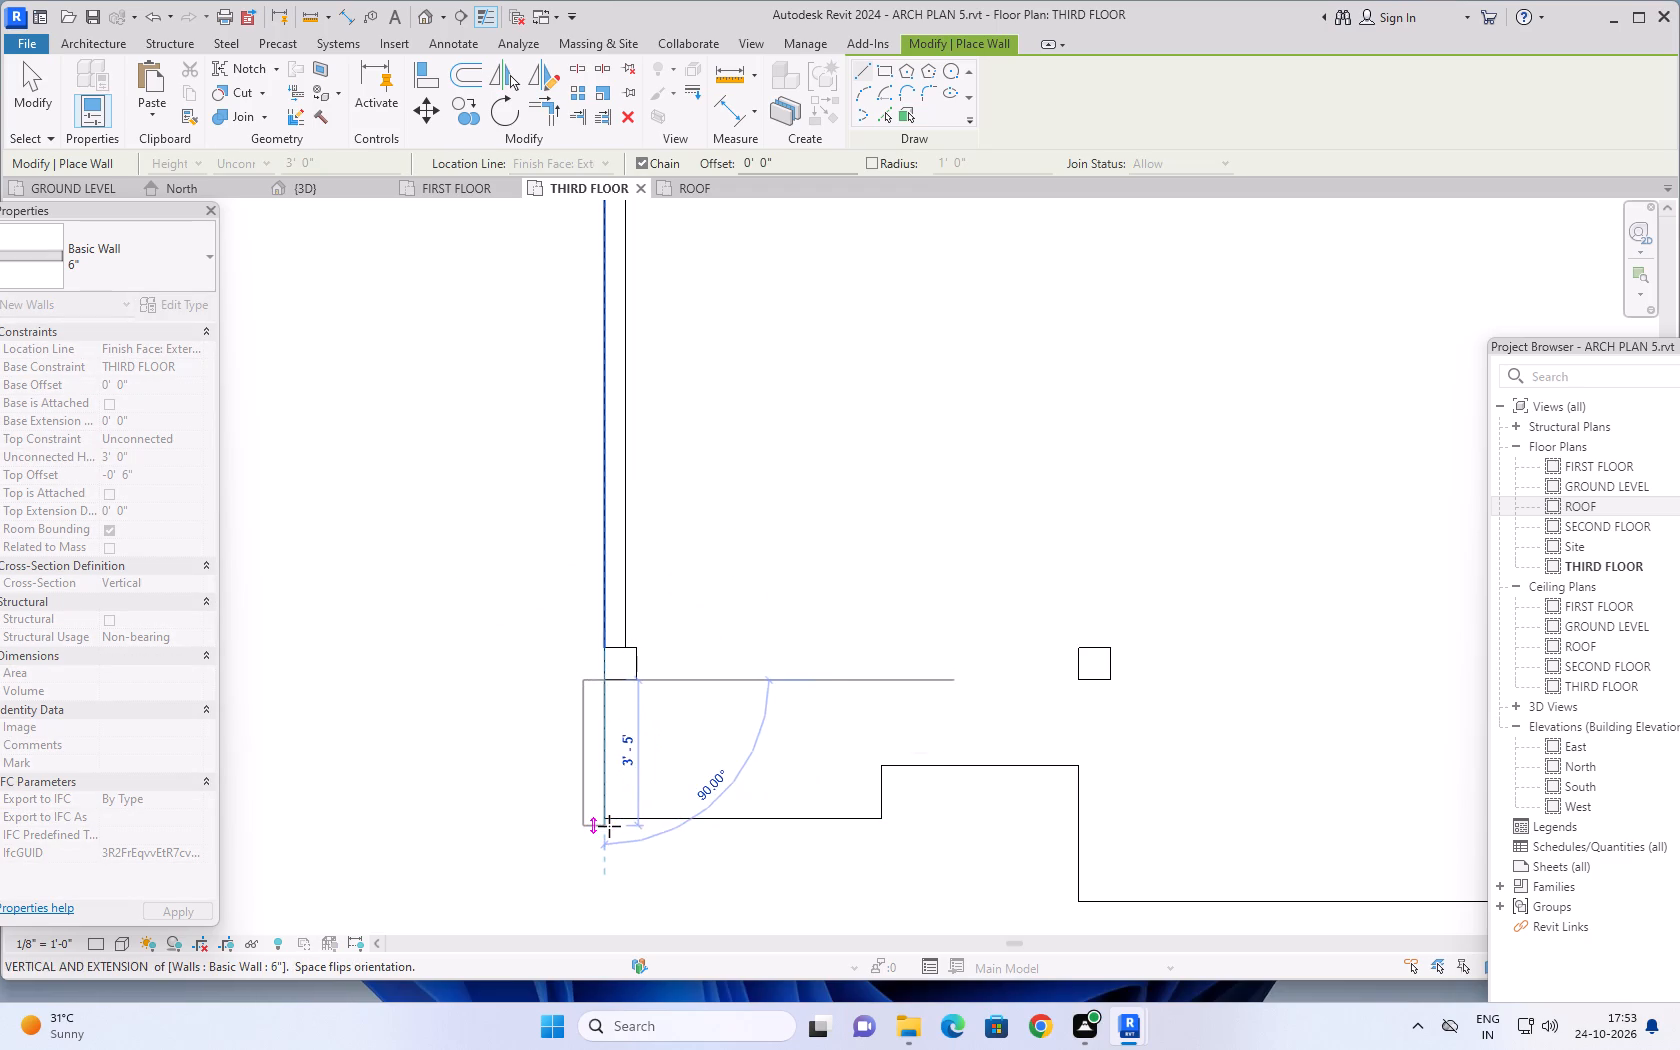
{"action": "key", "text": "space"}
{"action": "left_click", "coordinate": [608, 820]}
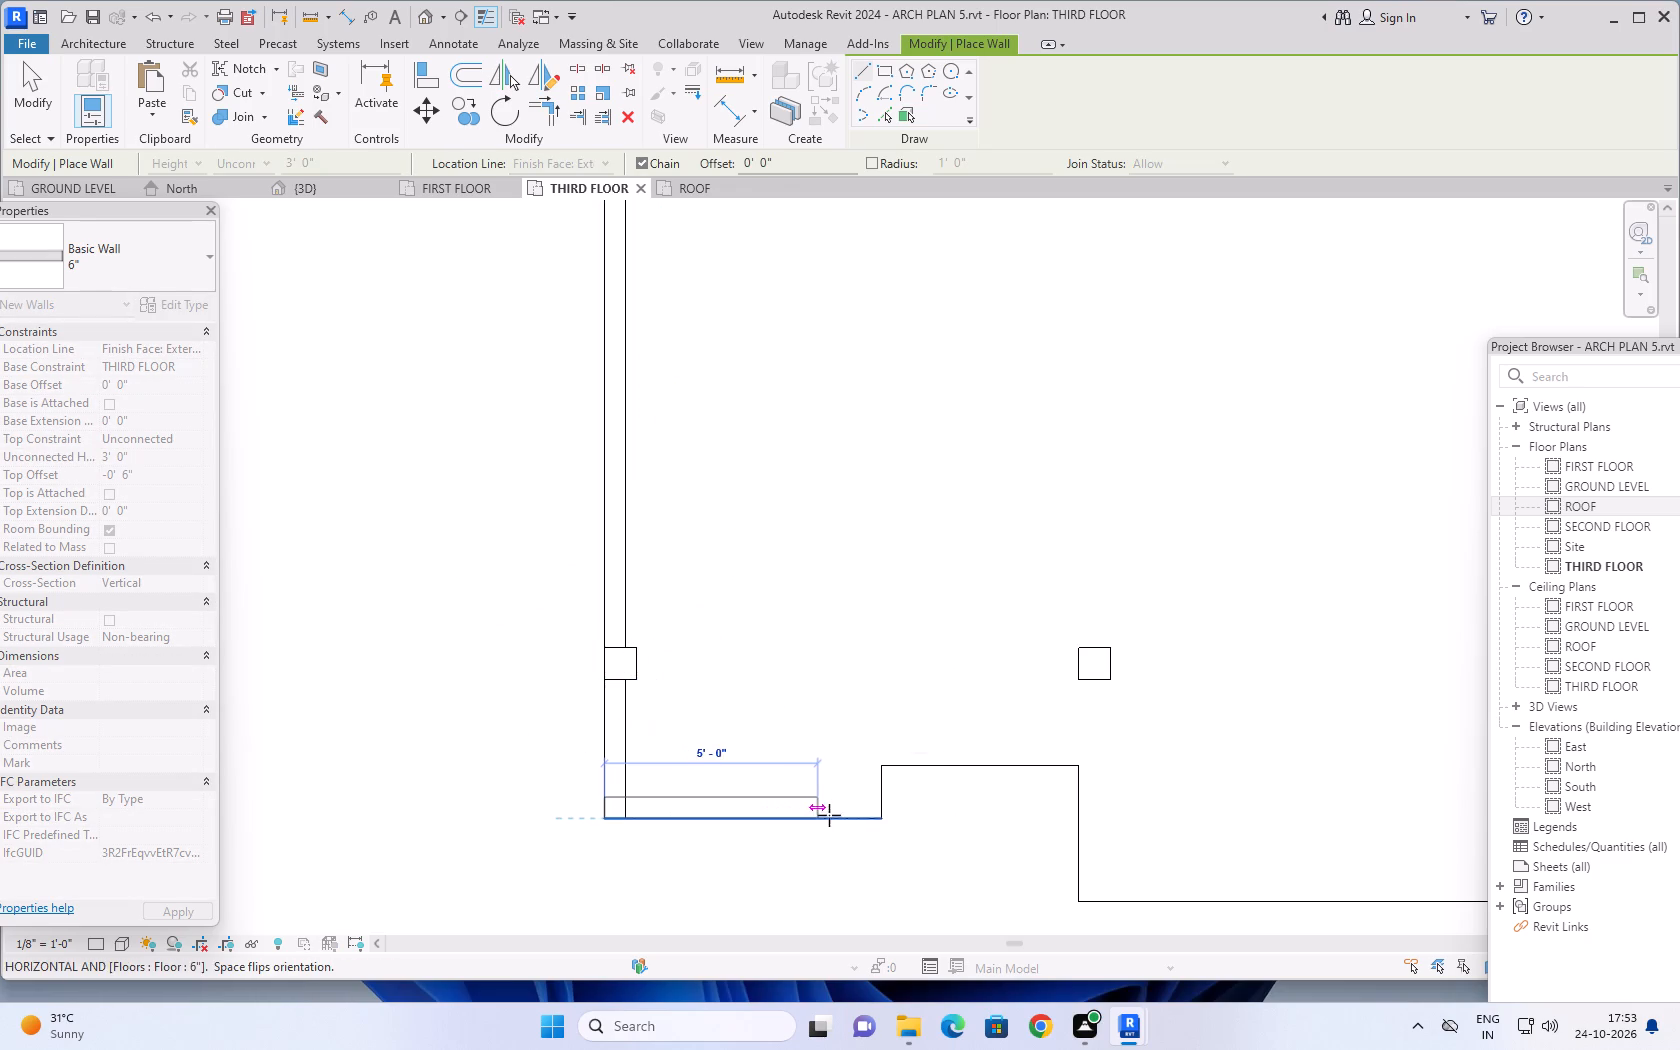
{"action": "left_click", "coordinate": [878, 819]}
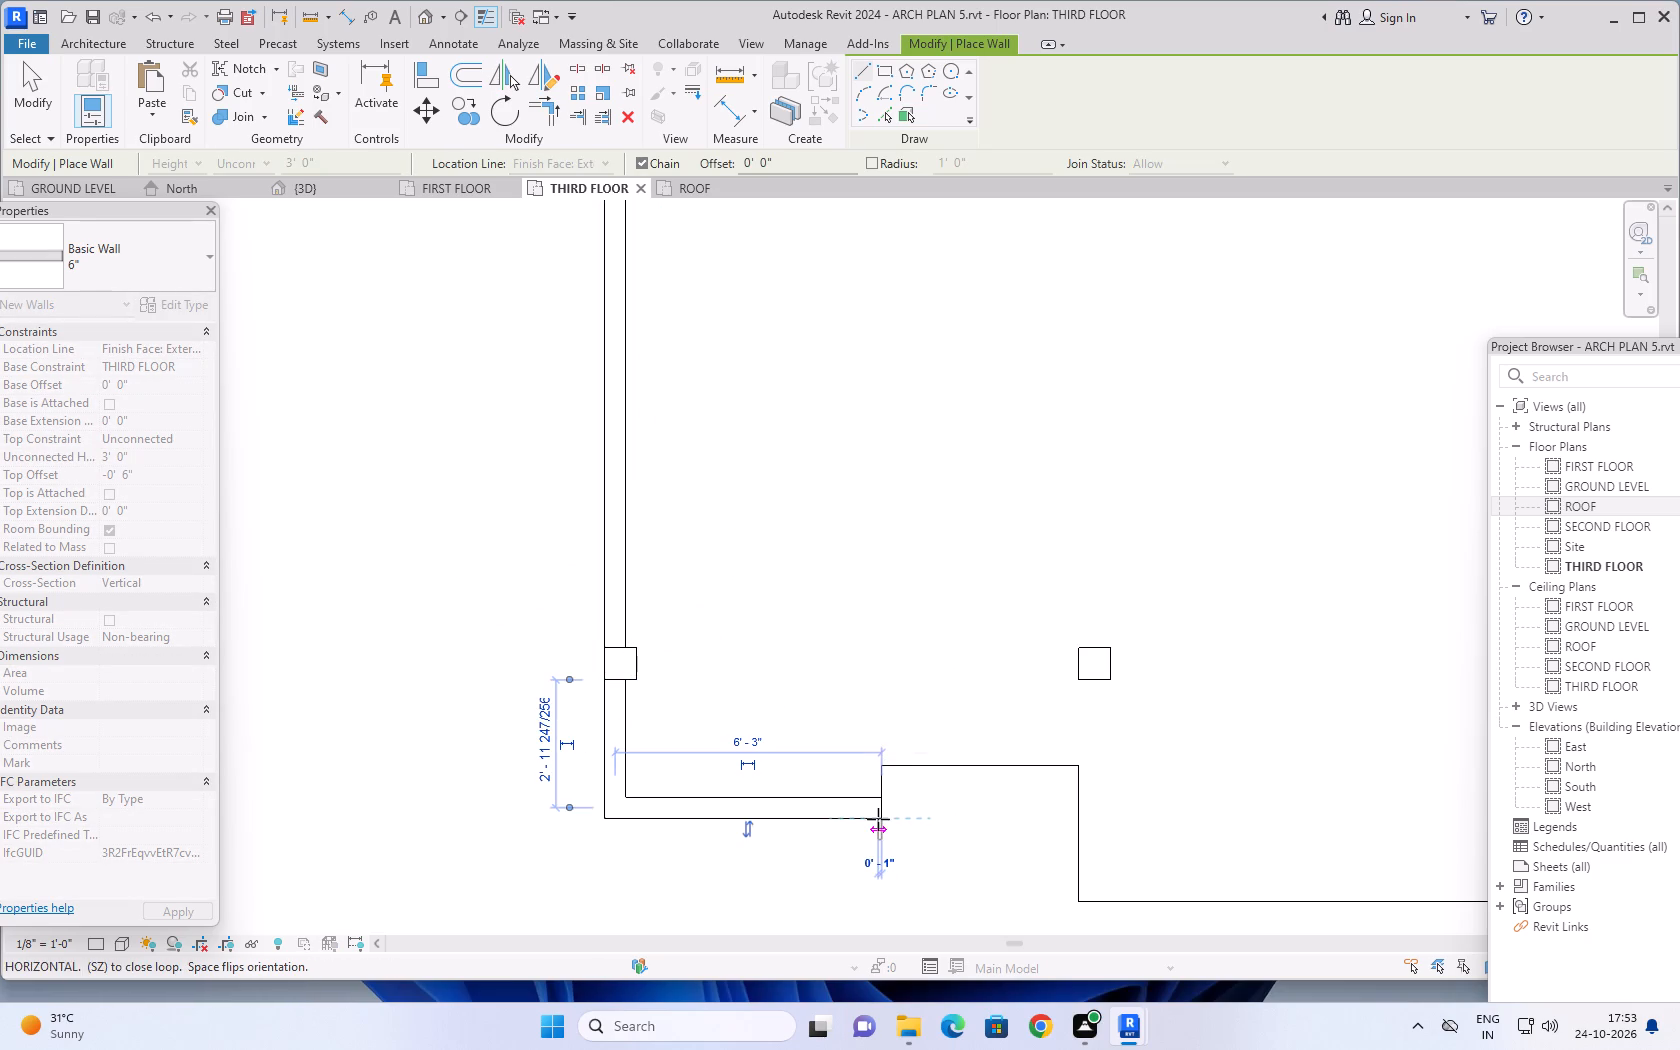
{"action": "left_click", "coordinate": [877, 765]}
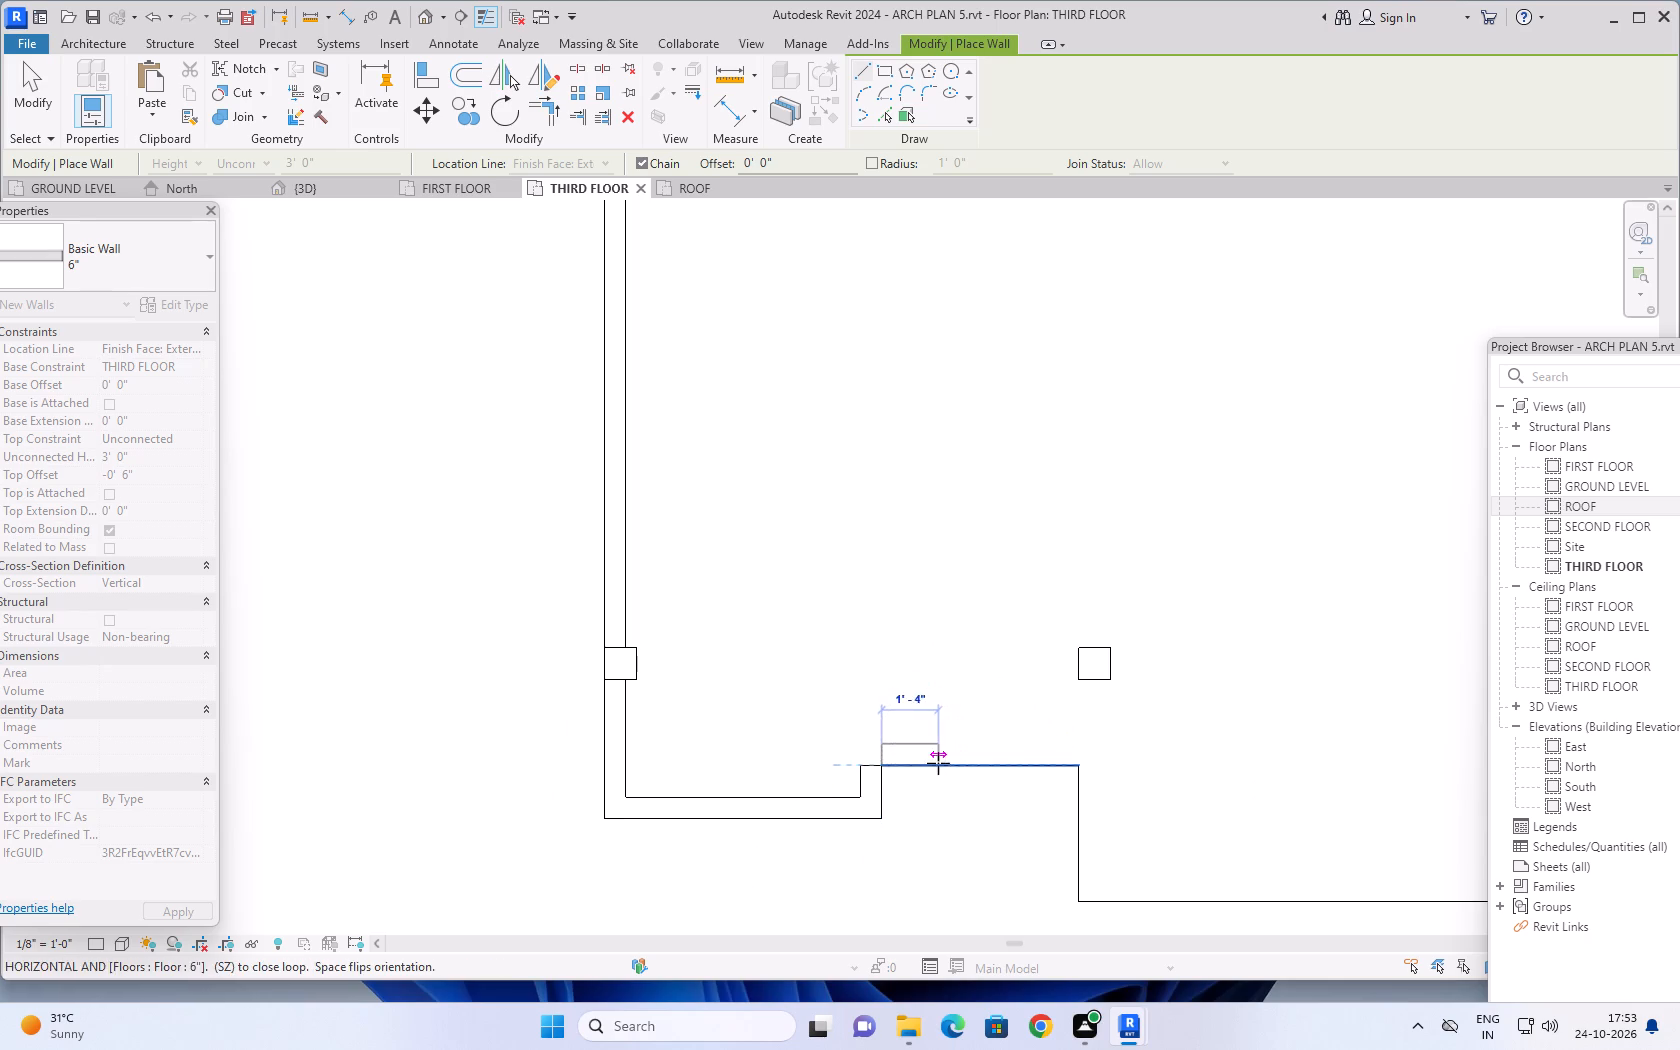
{"action": "key", "text": "Escape"}
{"action": "left_click", "coordinate": [862, 762]}
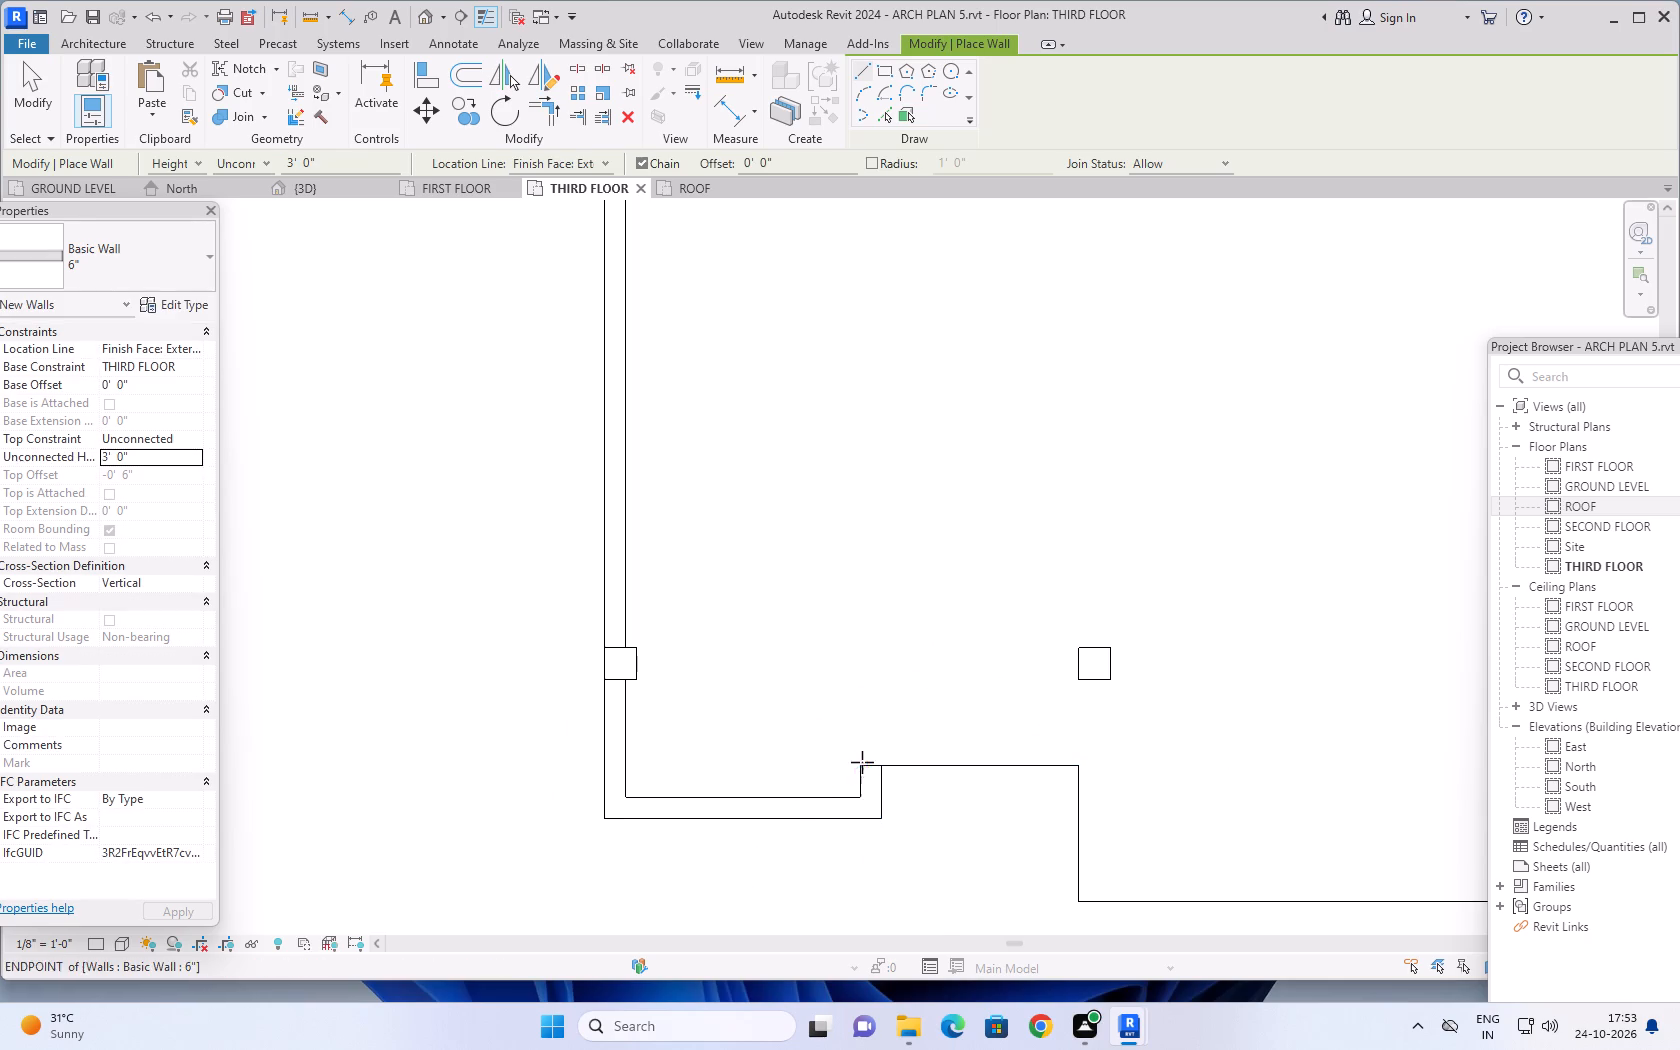
{"action": "key", "text": "space"}
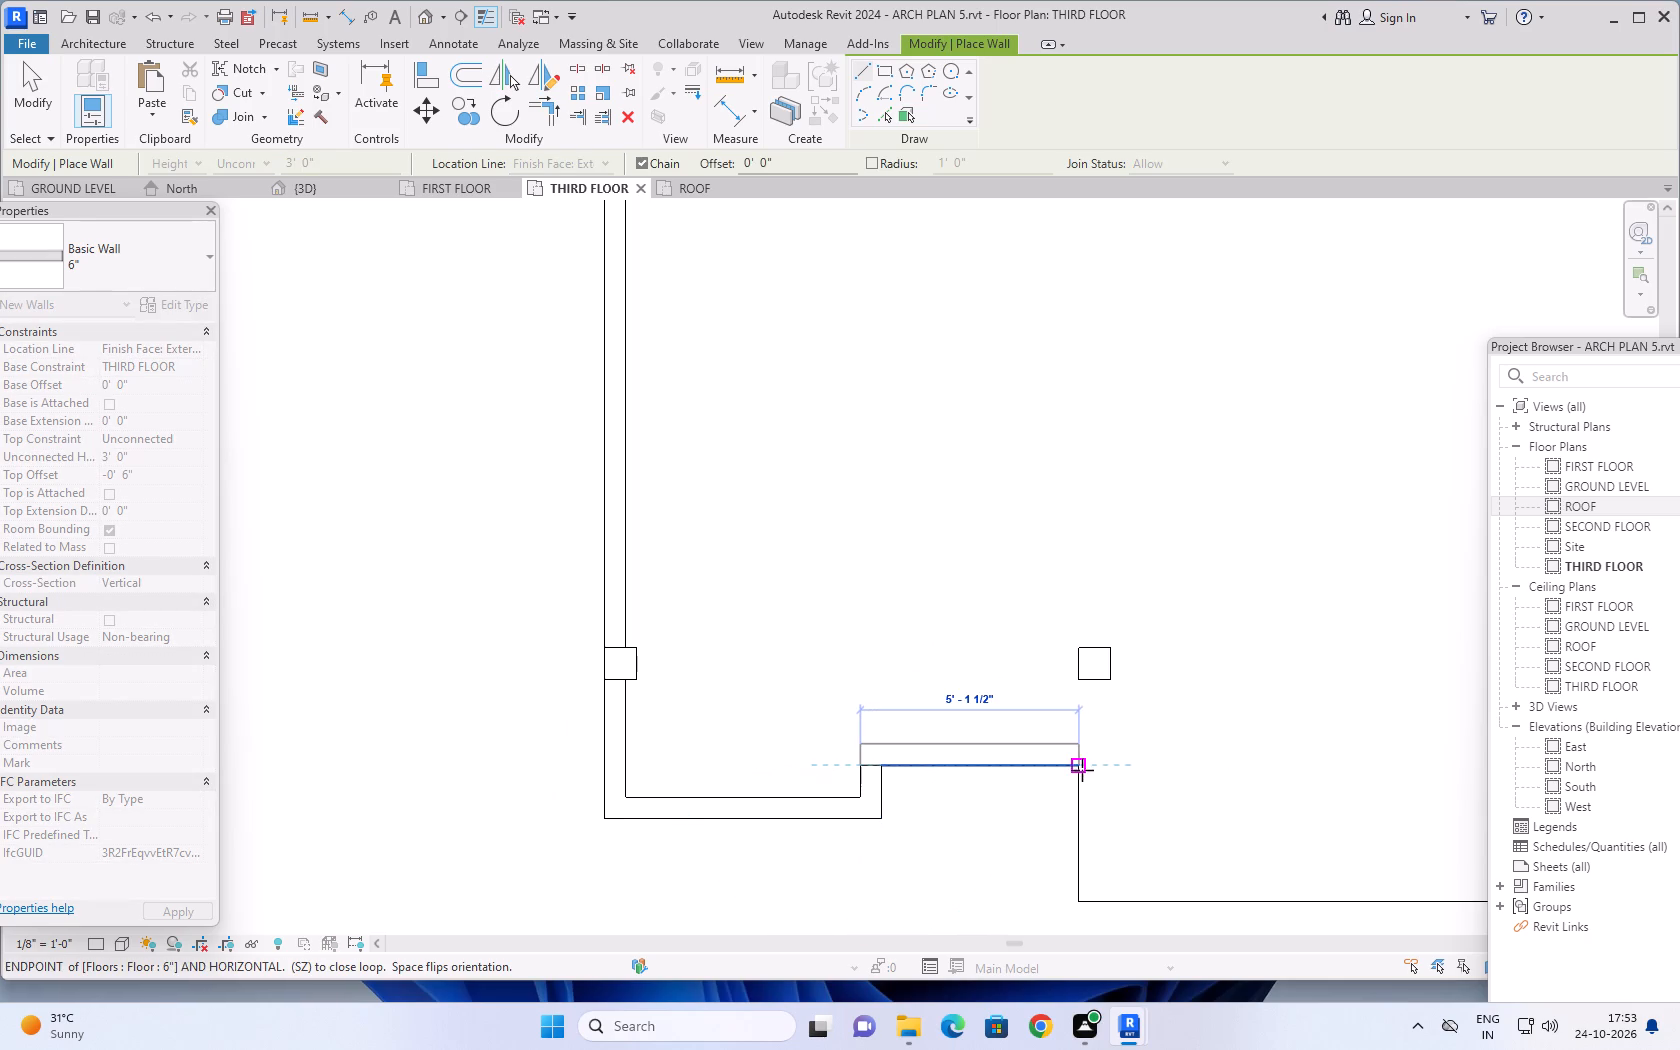
{"action": "left_click", "coordinate": [1079, 767]}
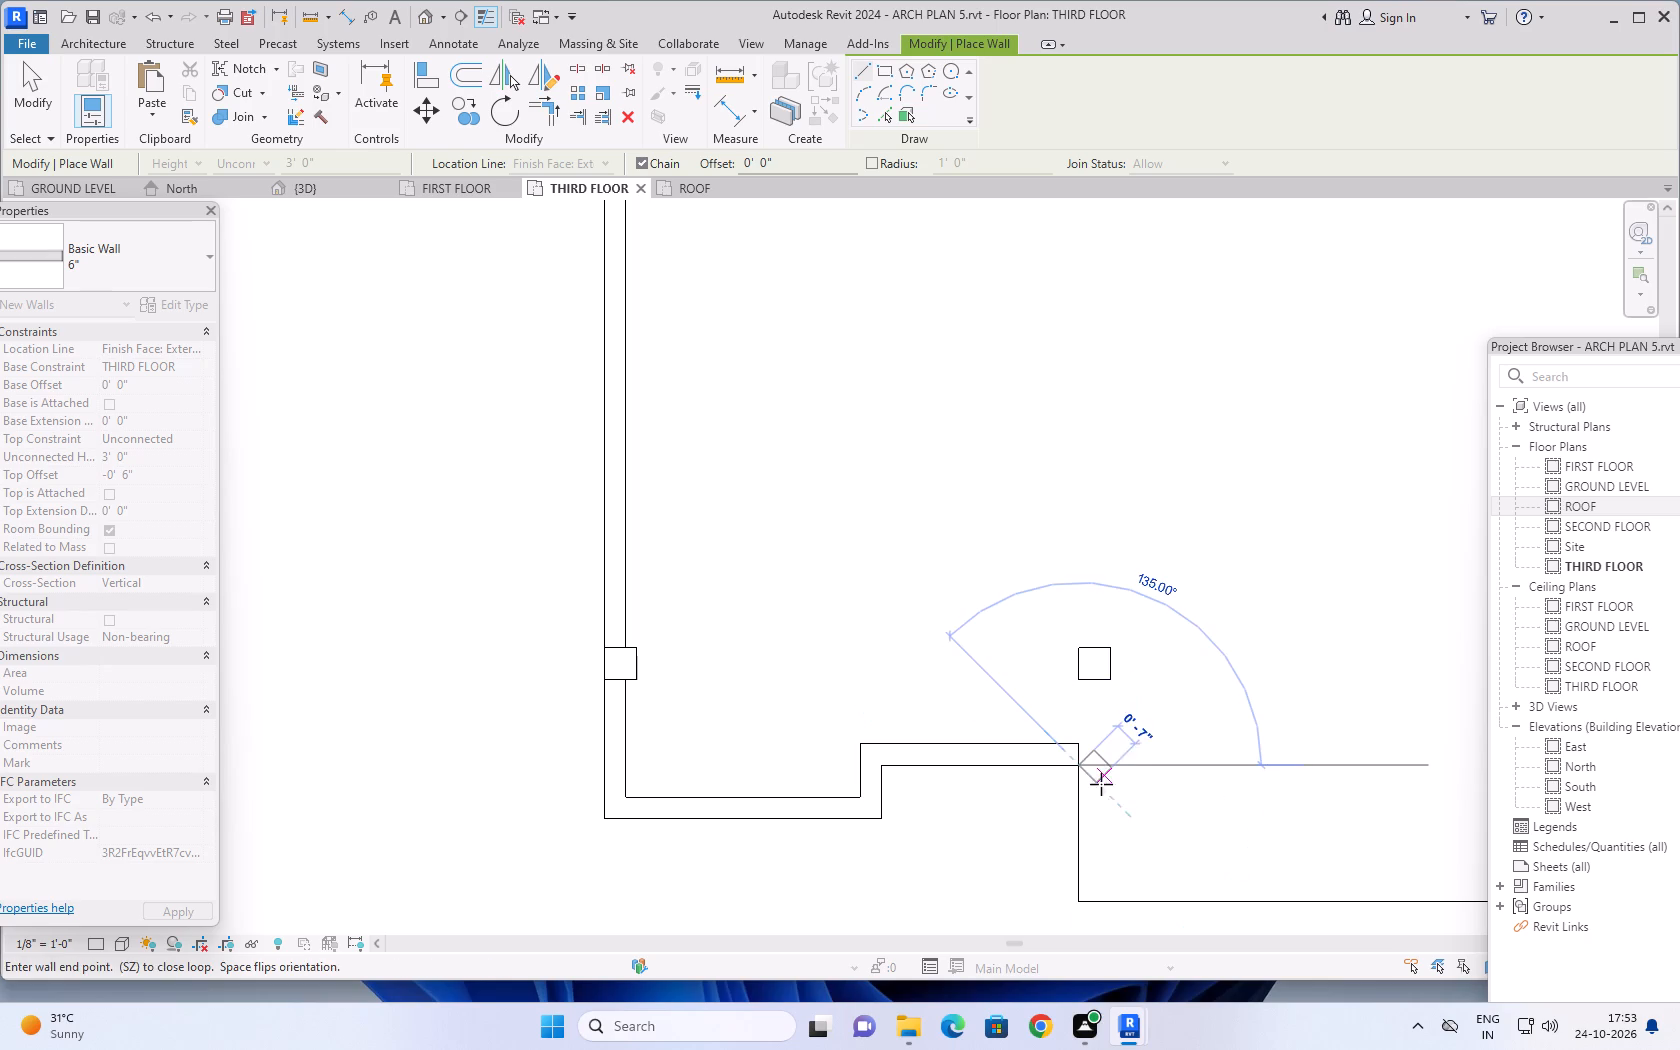
{"action": "key", "text": "Escape"}
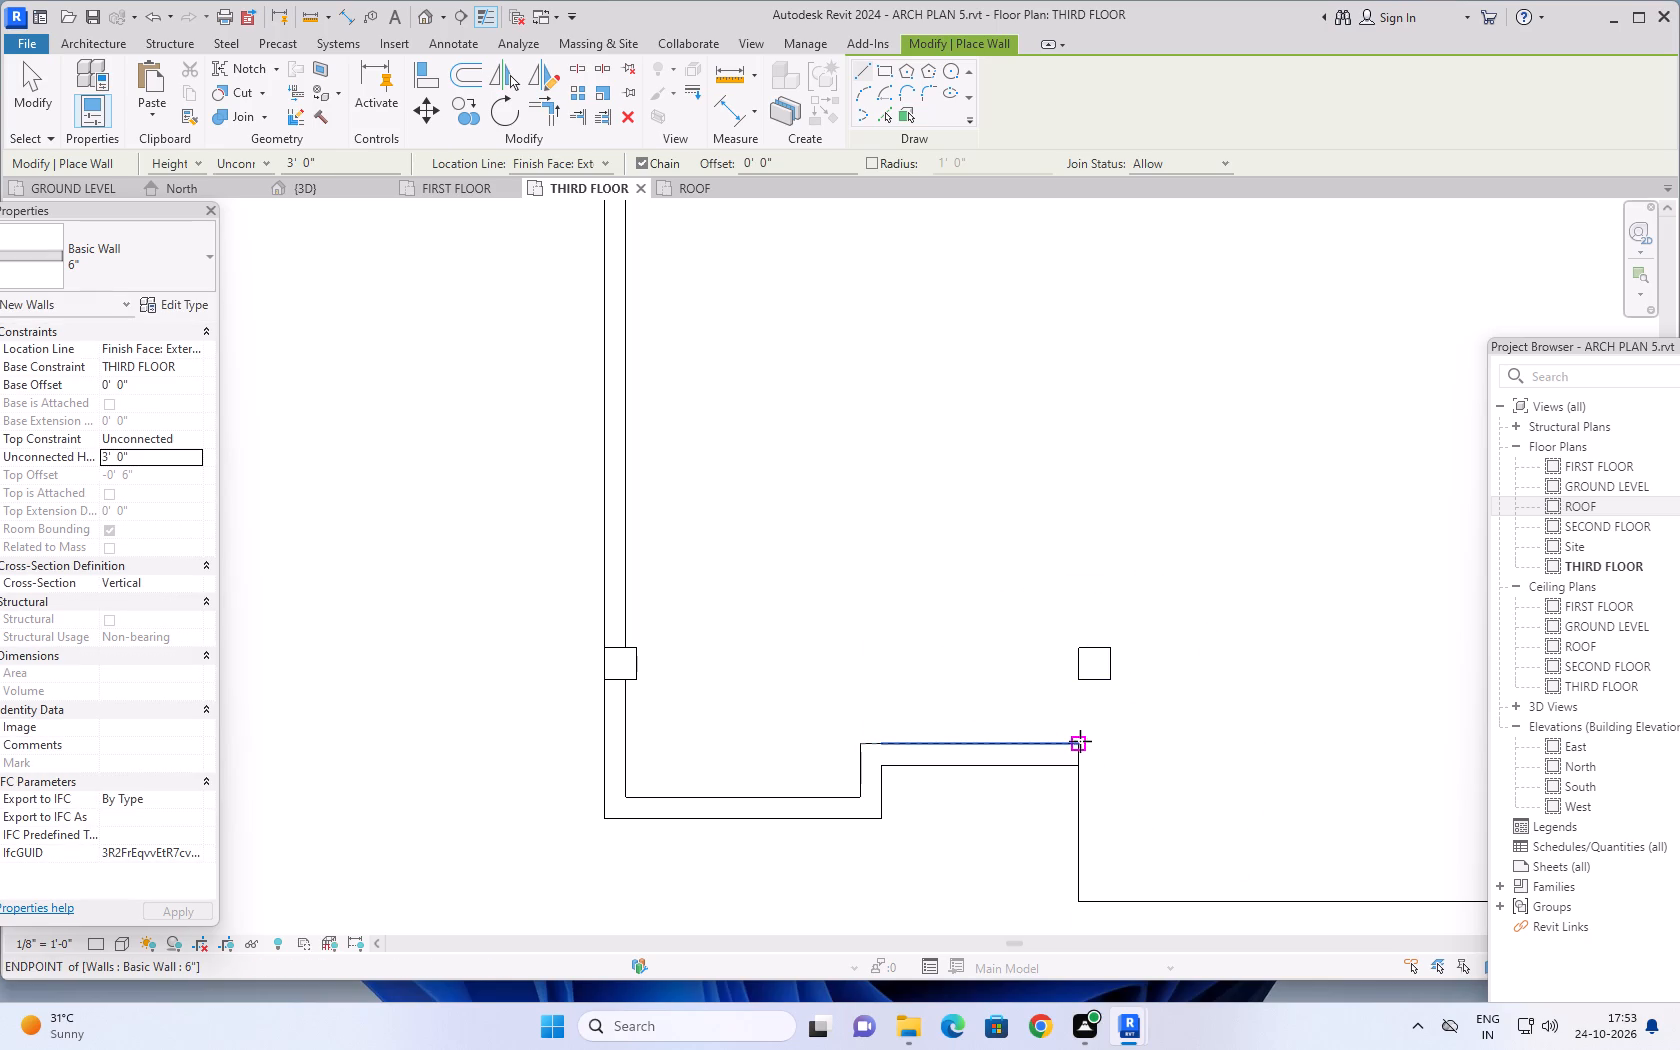
Wall the south projection's three sides, about 3'-8" down, 11'-5" across and 1'-11" back up, inside the slab edge.
{"action": "left_click", "coordinate": [1080, 744]}
{"action": "key", "text": "space"}
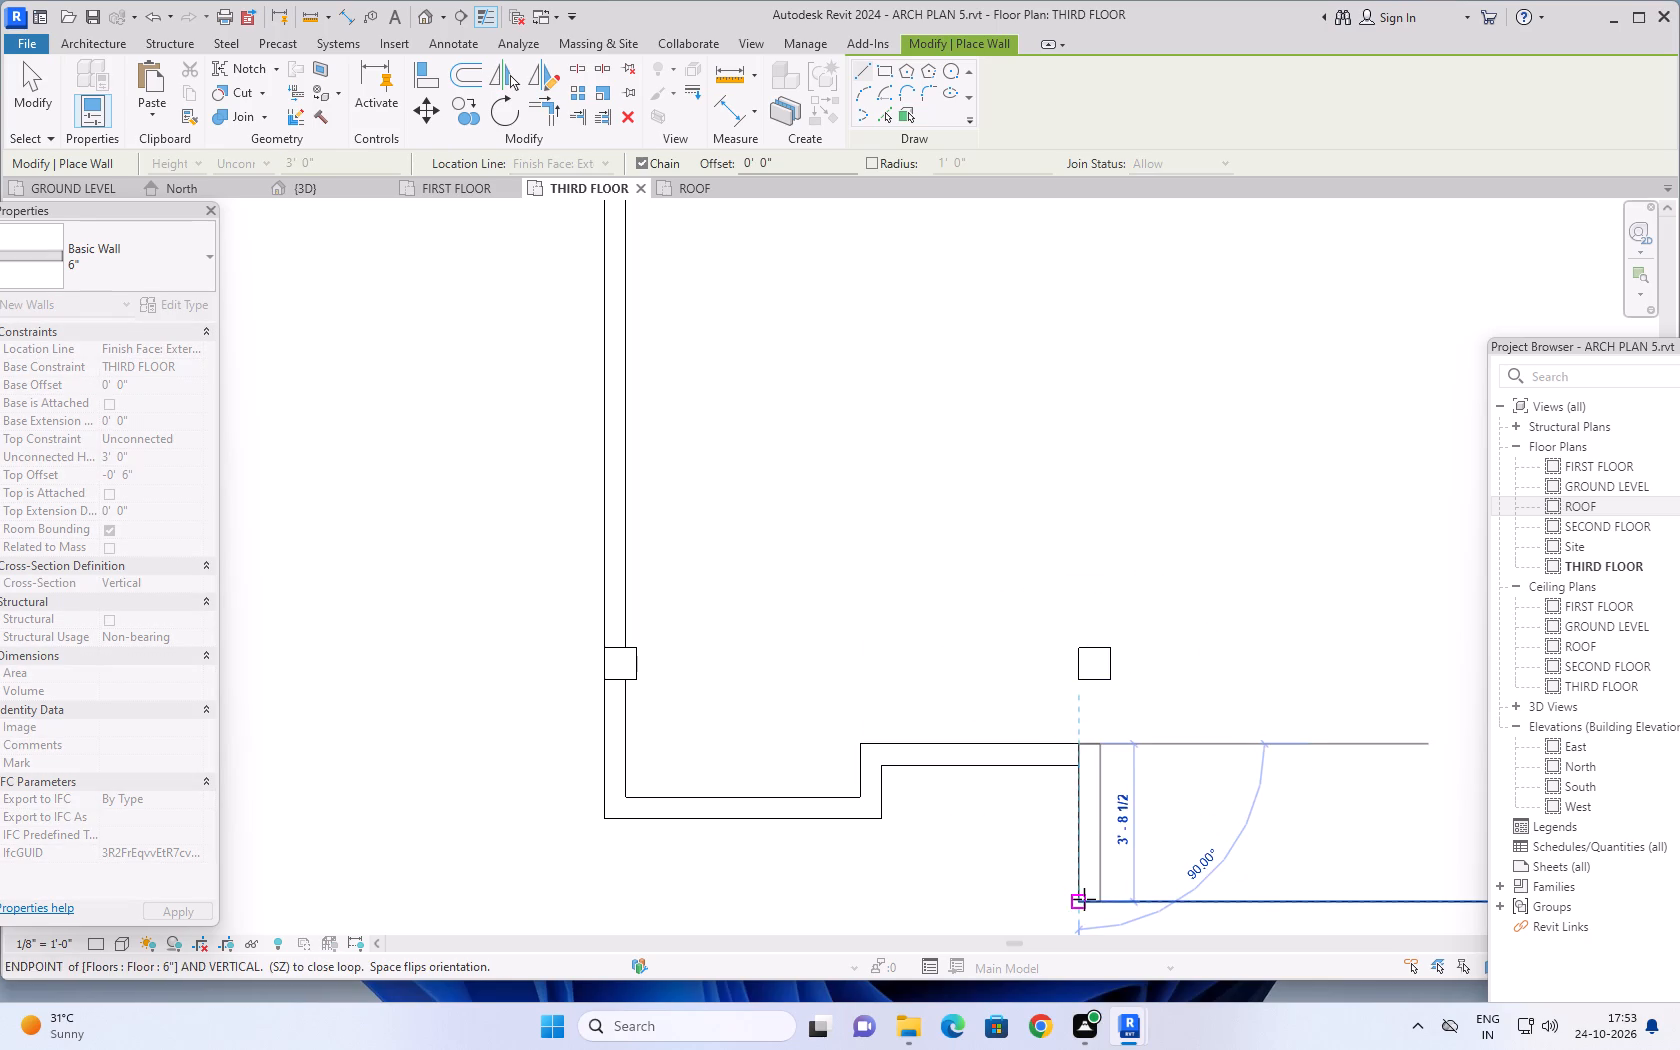
{"action": "left_click", "coordinate": [1084, 900]}
{"action": "scroll", "coordinate": [1288, 876], "scroll_direction": "down", "scroll_amount": 4}
{"action": "middle_click_drag", "start_coordinate": [1299, 870], "coordinate": [1209, 870]}
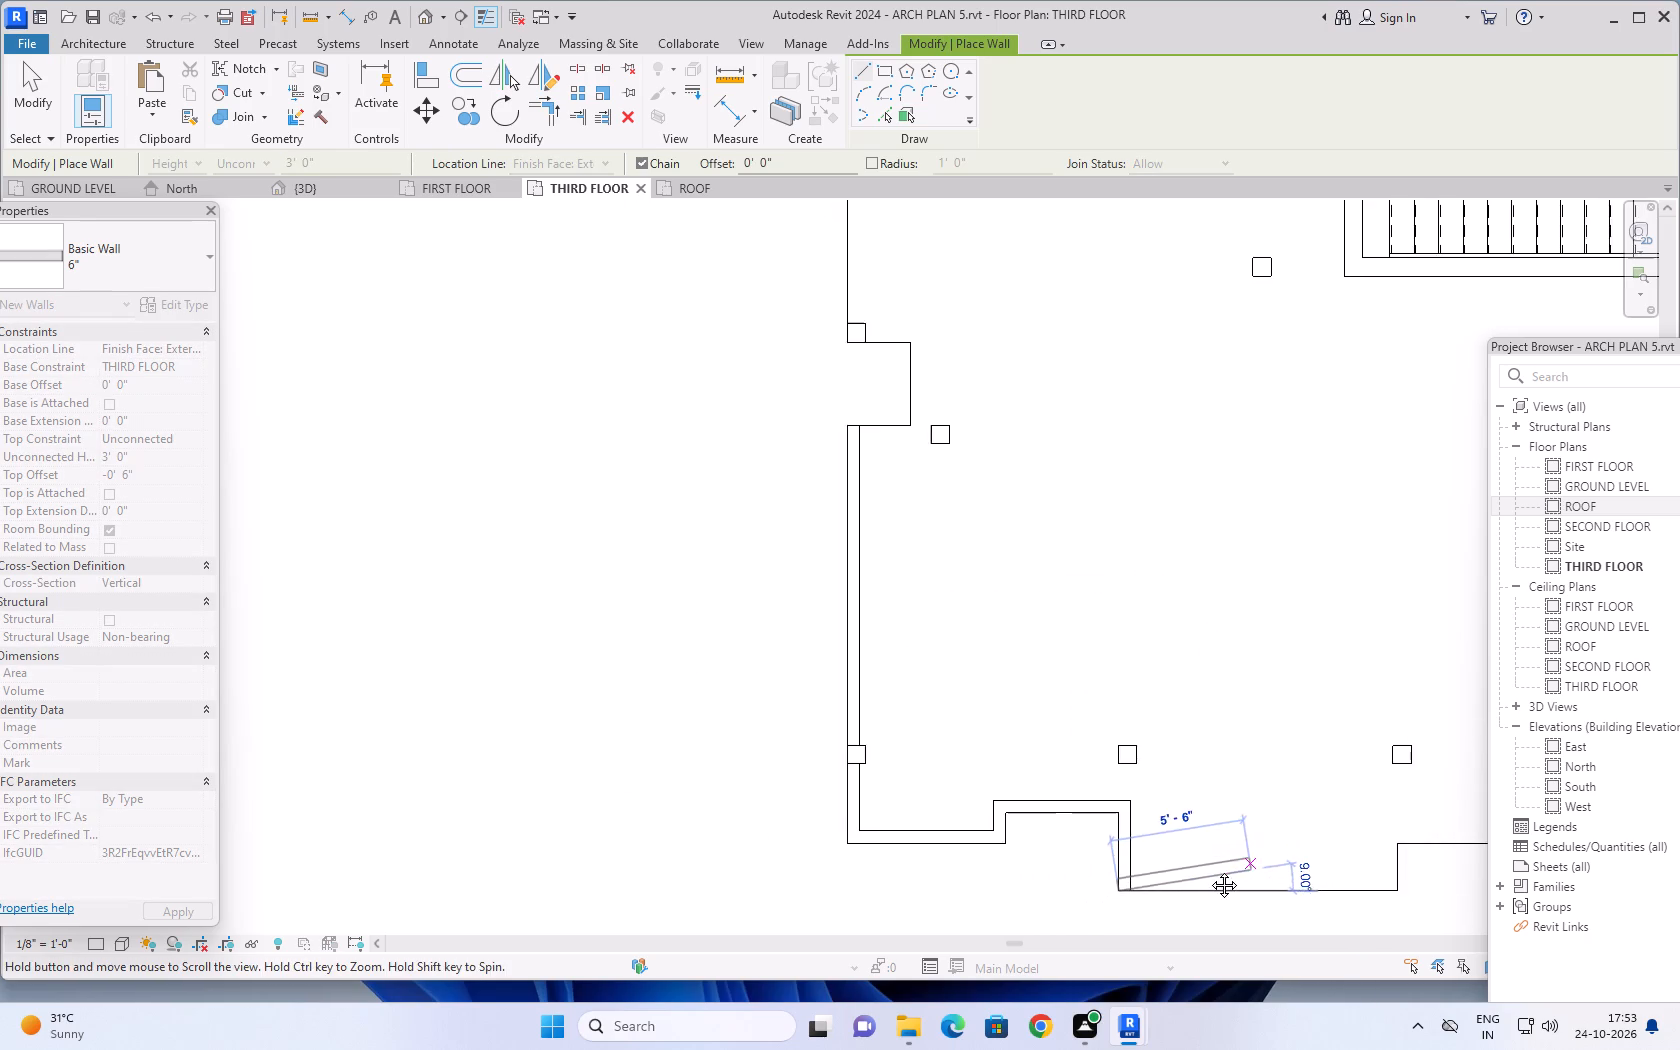
{"action": "middle_click_drag", "start_coordinate": [1209, 870], "coordinate": [878, 850]}
{"action": "scroll", "coordinate": [988, 865], "scroll_direction": "up", "scroll_amount": 7}
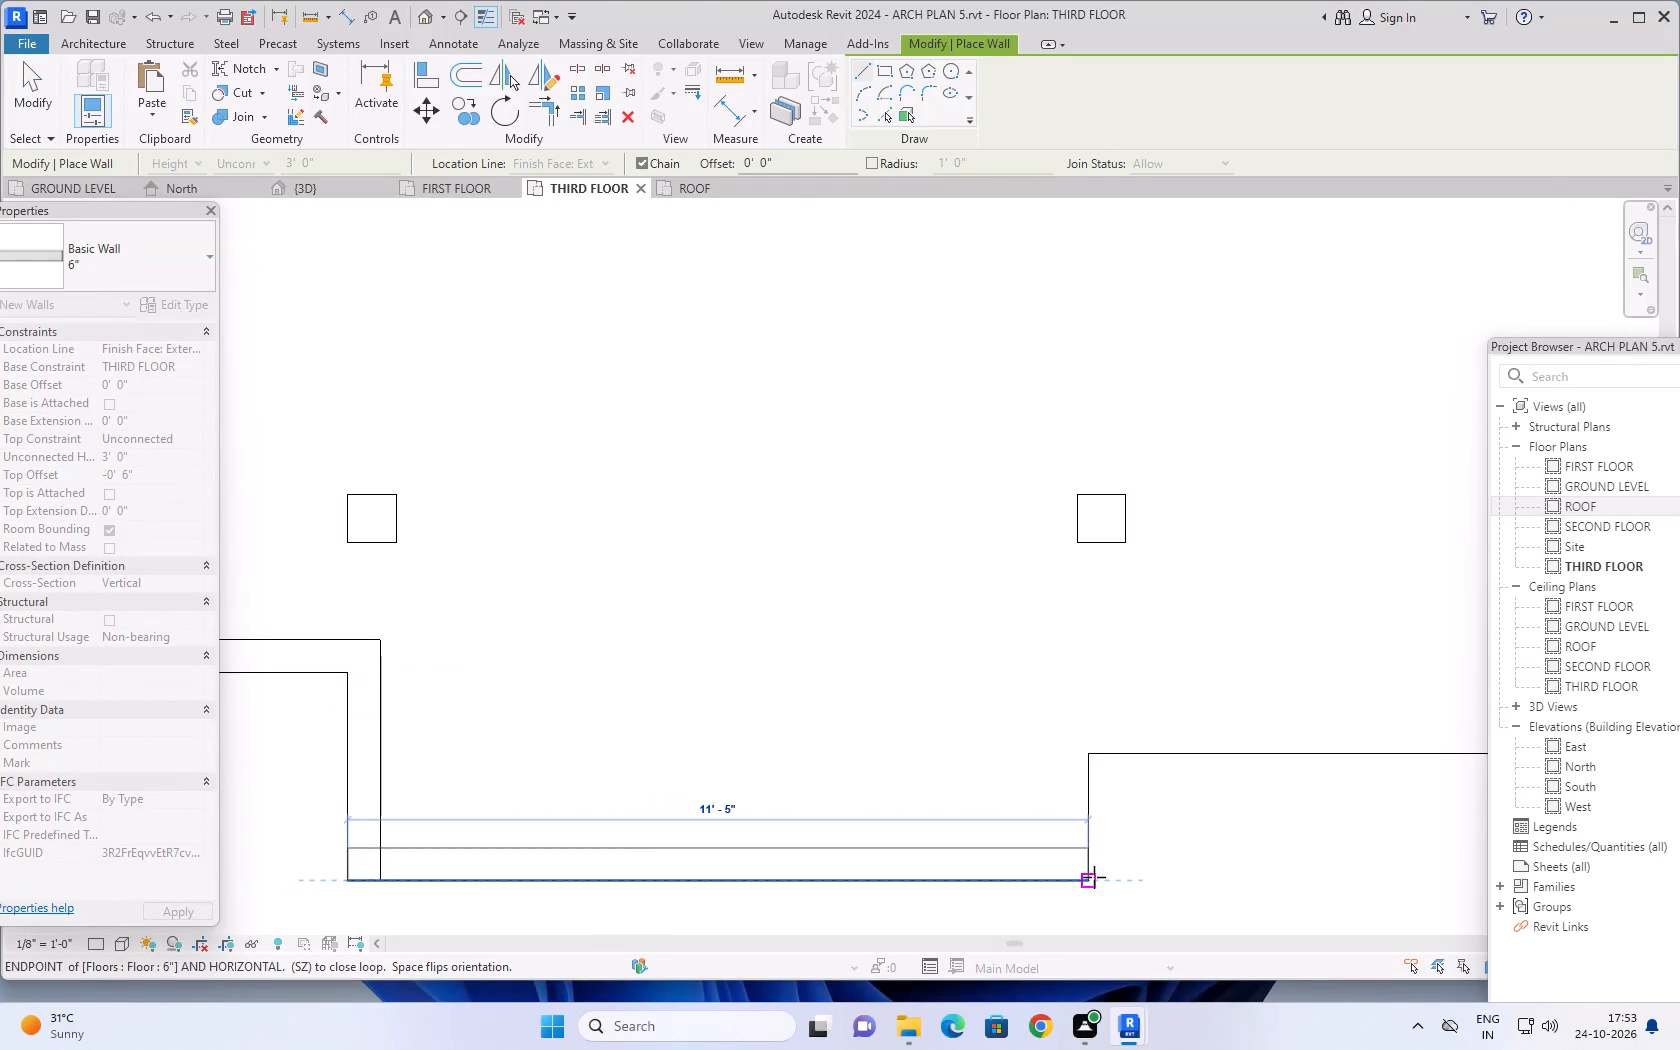
{"action": "left_click", "coordinate": [1093, 877]}
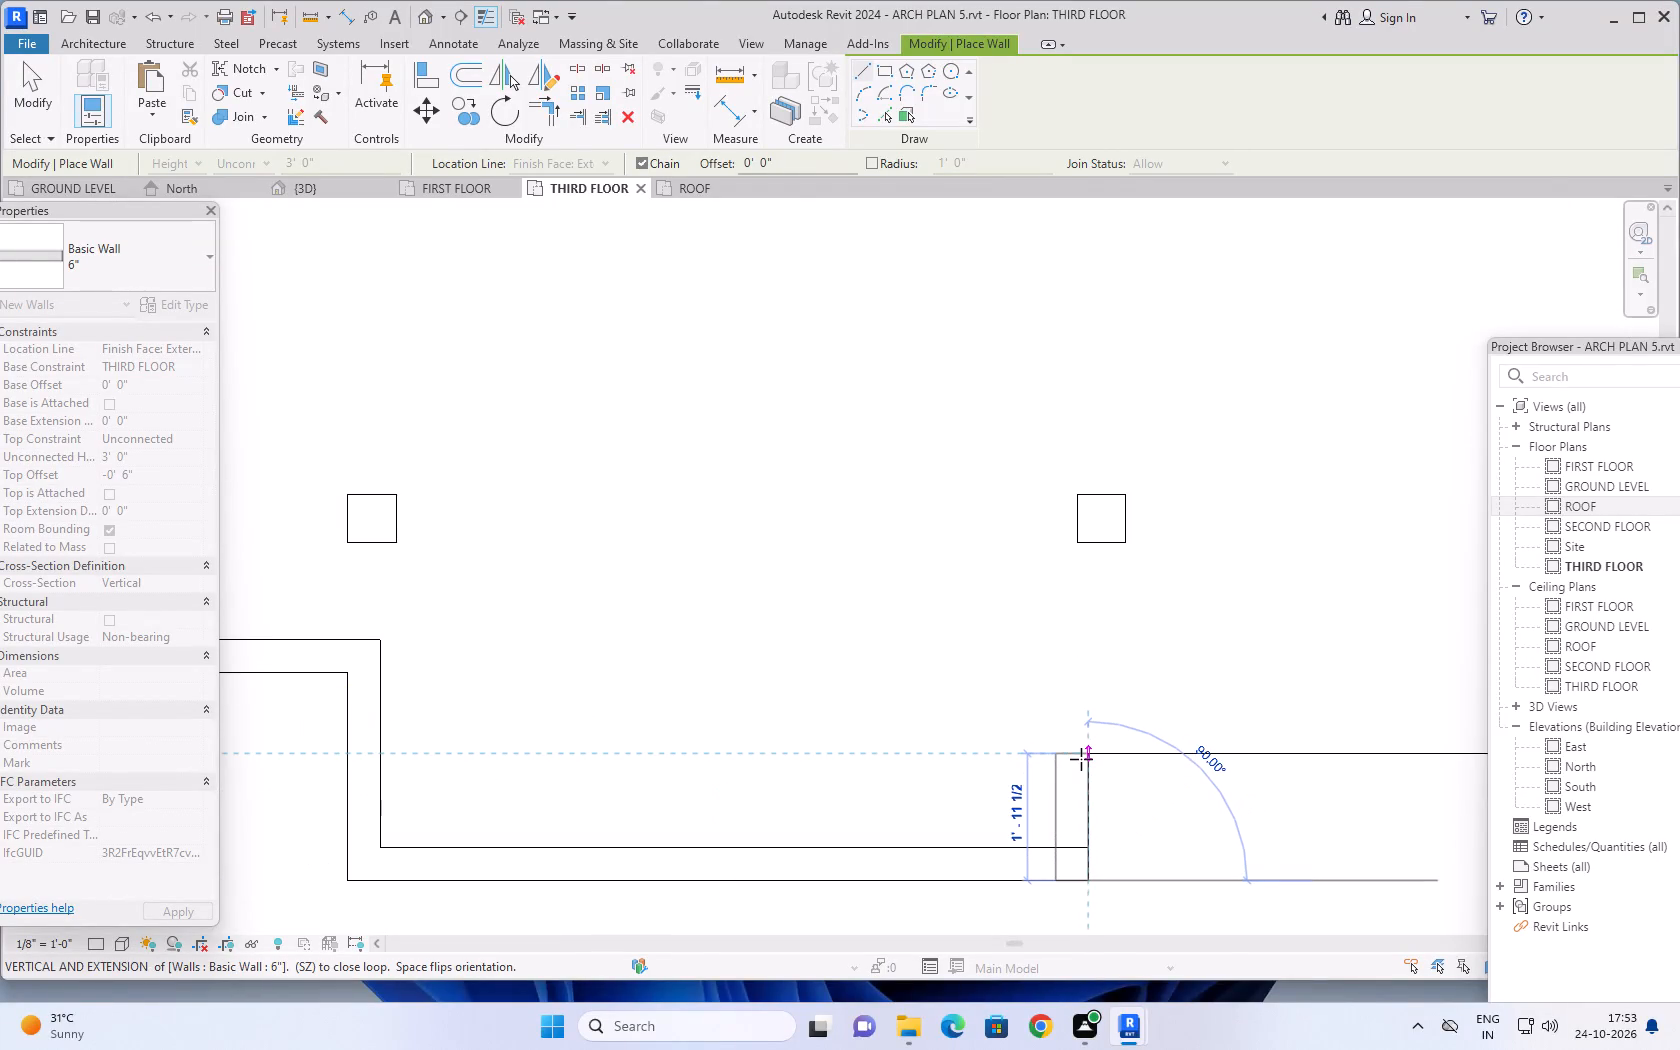
{"action": "left_click", "coordinate": [1086, 751]}
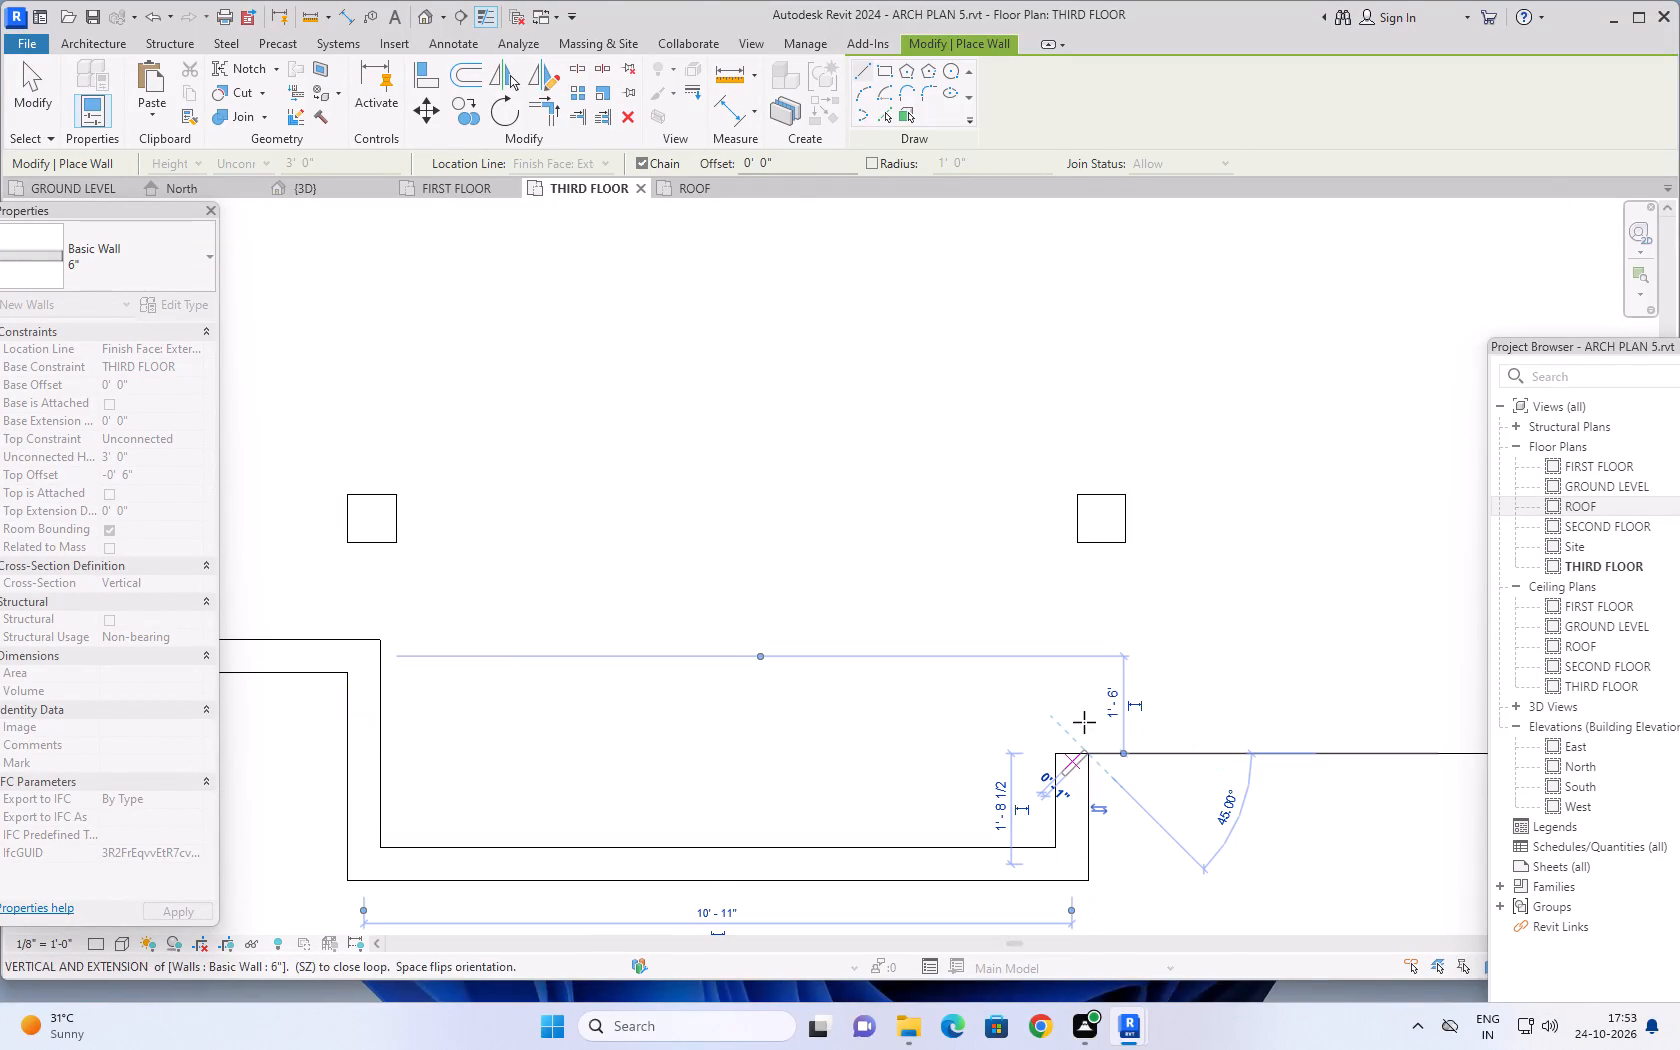
Draw the wall inside the remaining south slab edge, from the projection's return to the southeast corner column, about 13' long.
{"action": "scroll", "coordinate": [1238, 727], "scroll_direction": "down", "scroll_amount": 1}
{"action": "middle_click_drag", "start_coordinate": [1238, 727], "coordinate": [934, 726]}
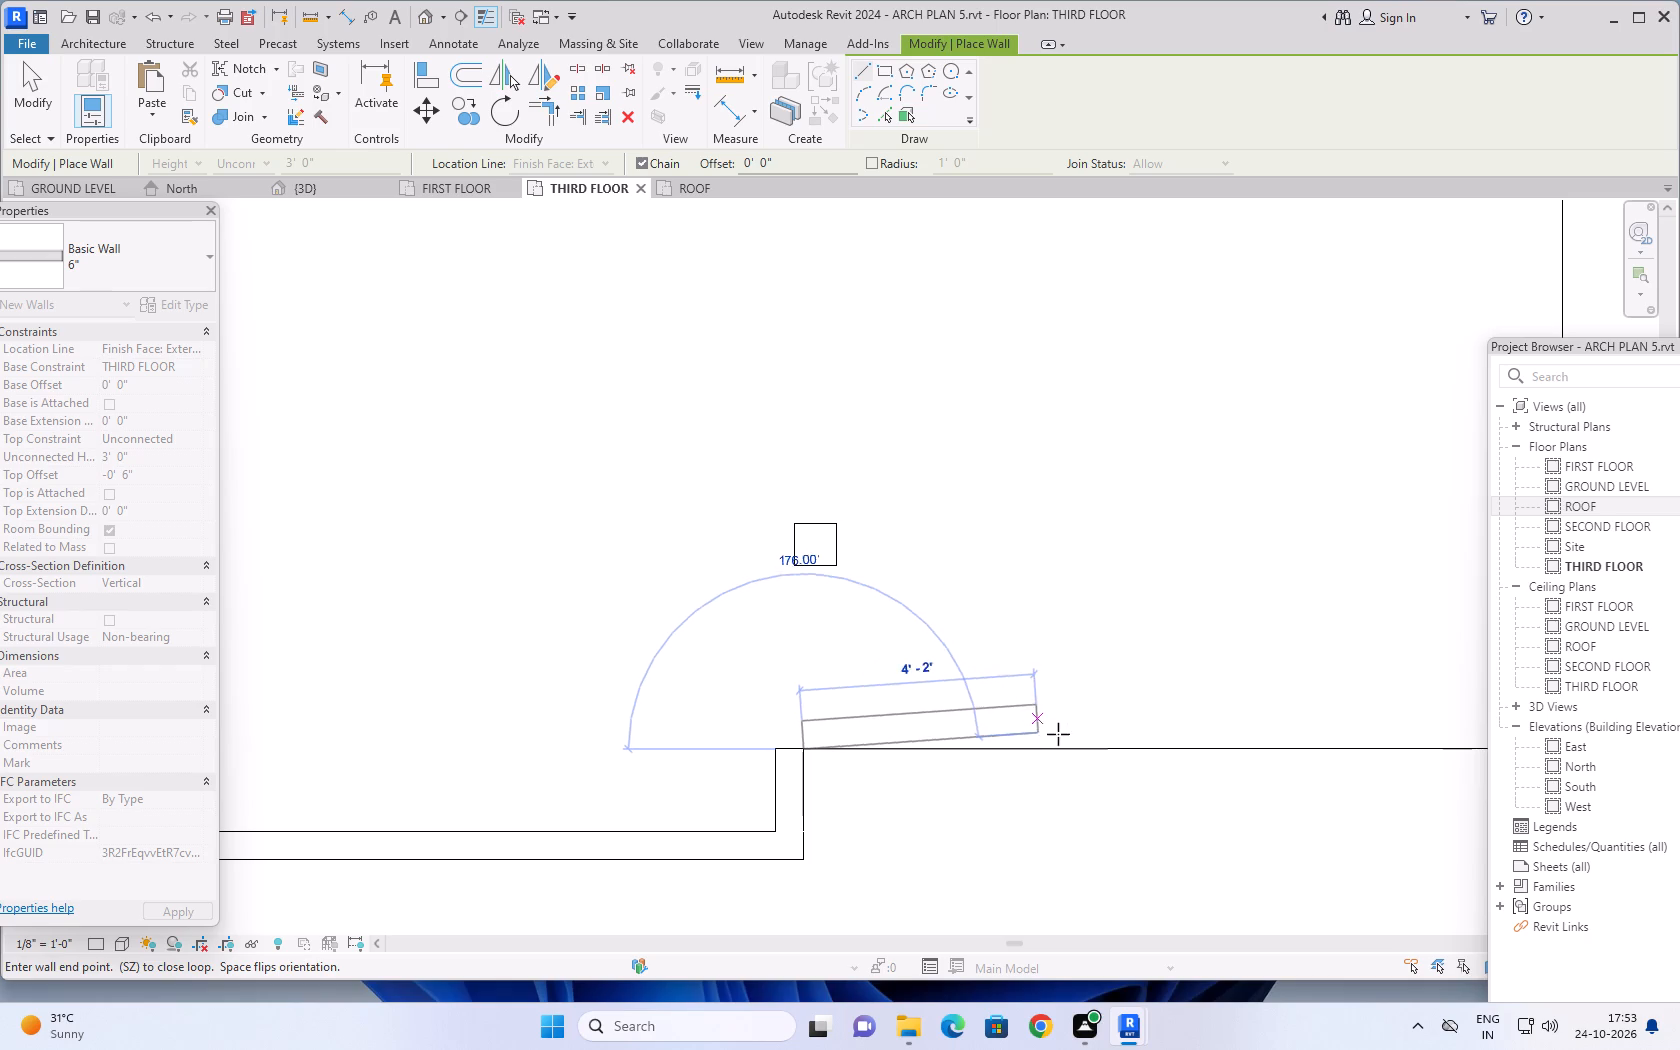
{"action": "middle_click_drag", "start_coordinate": [1222, 742], "coordinate": [1001, 703]}
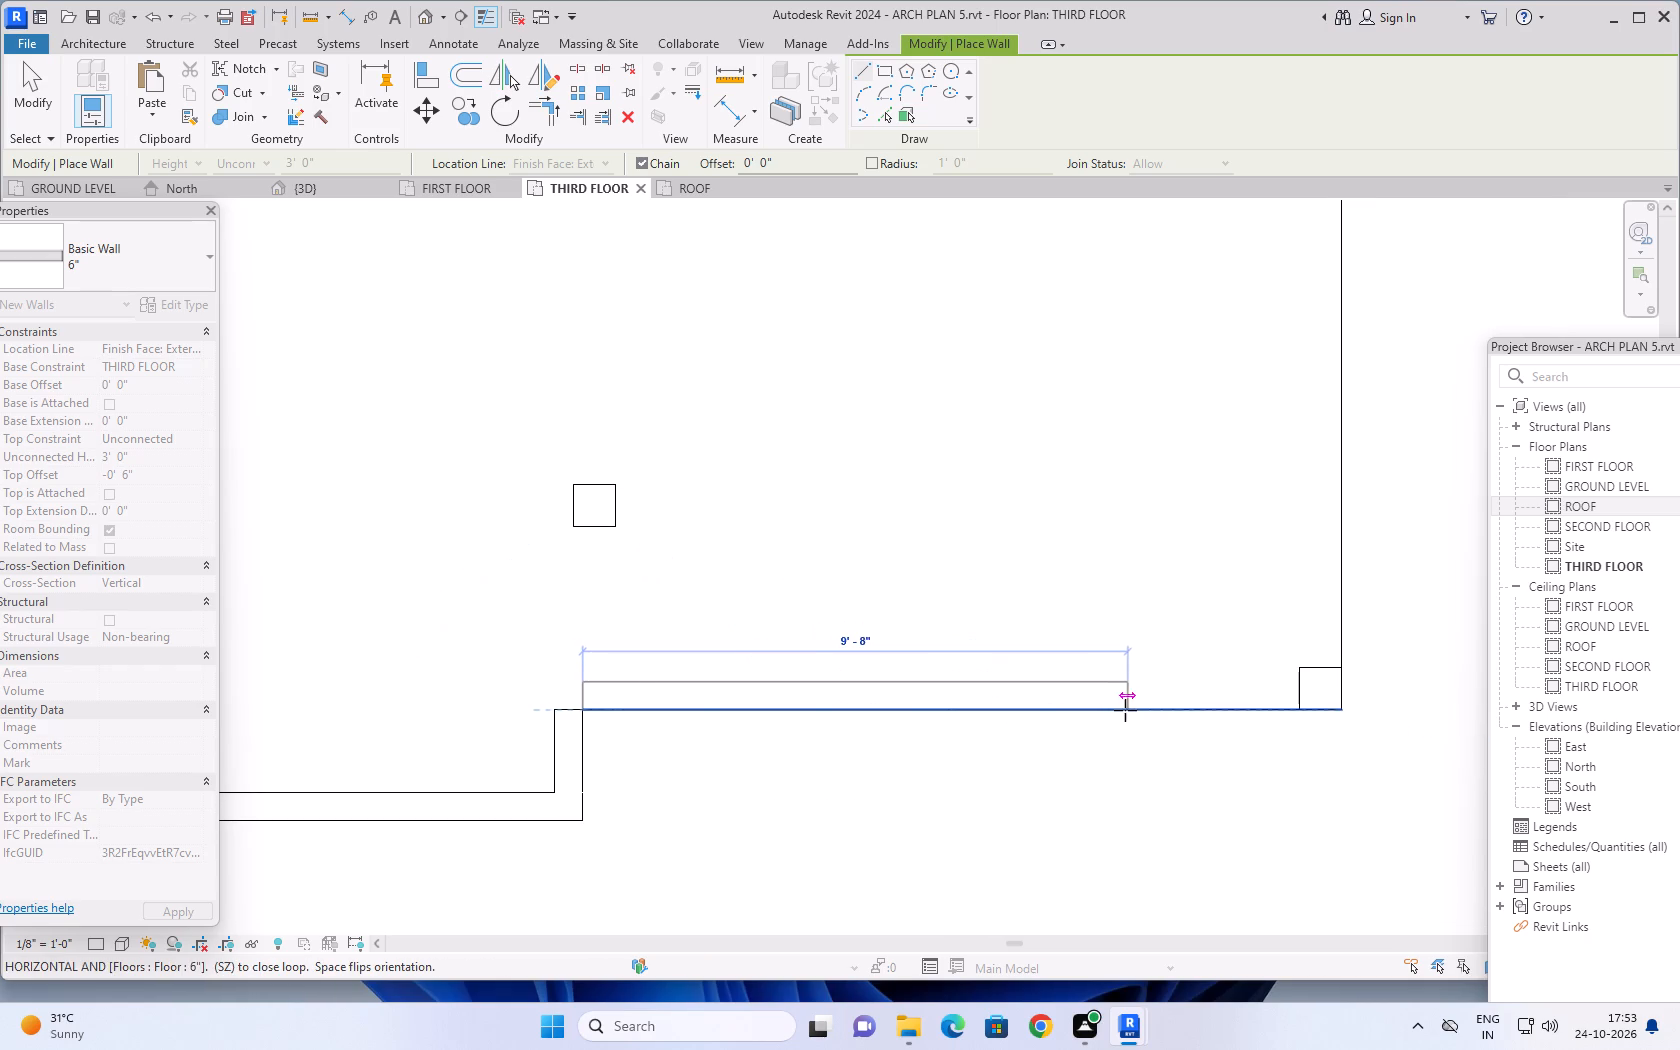
{"action": "key", "text": "Escape"}
{"action": "left_click", "coordinate": [553, 703]}
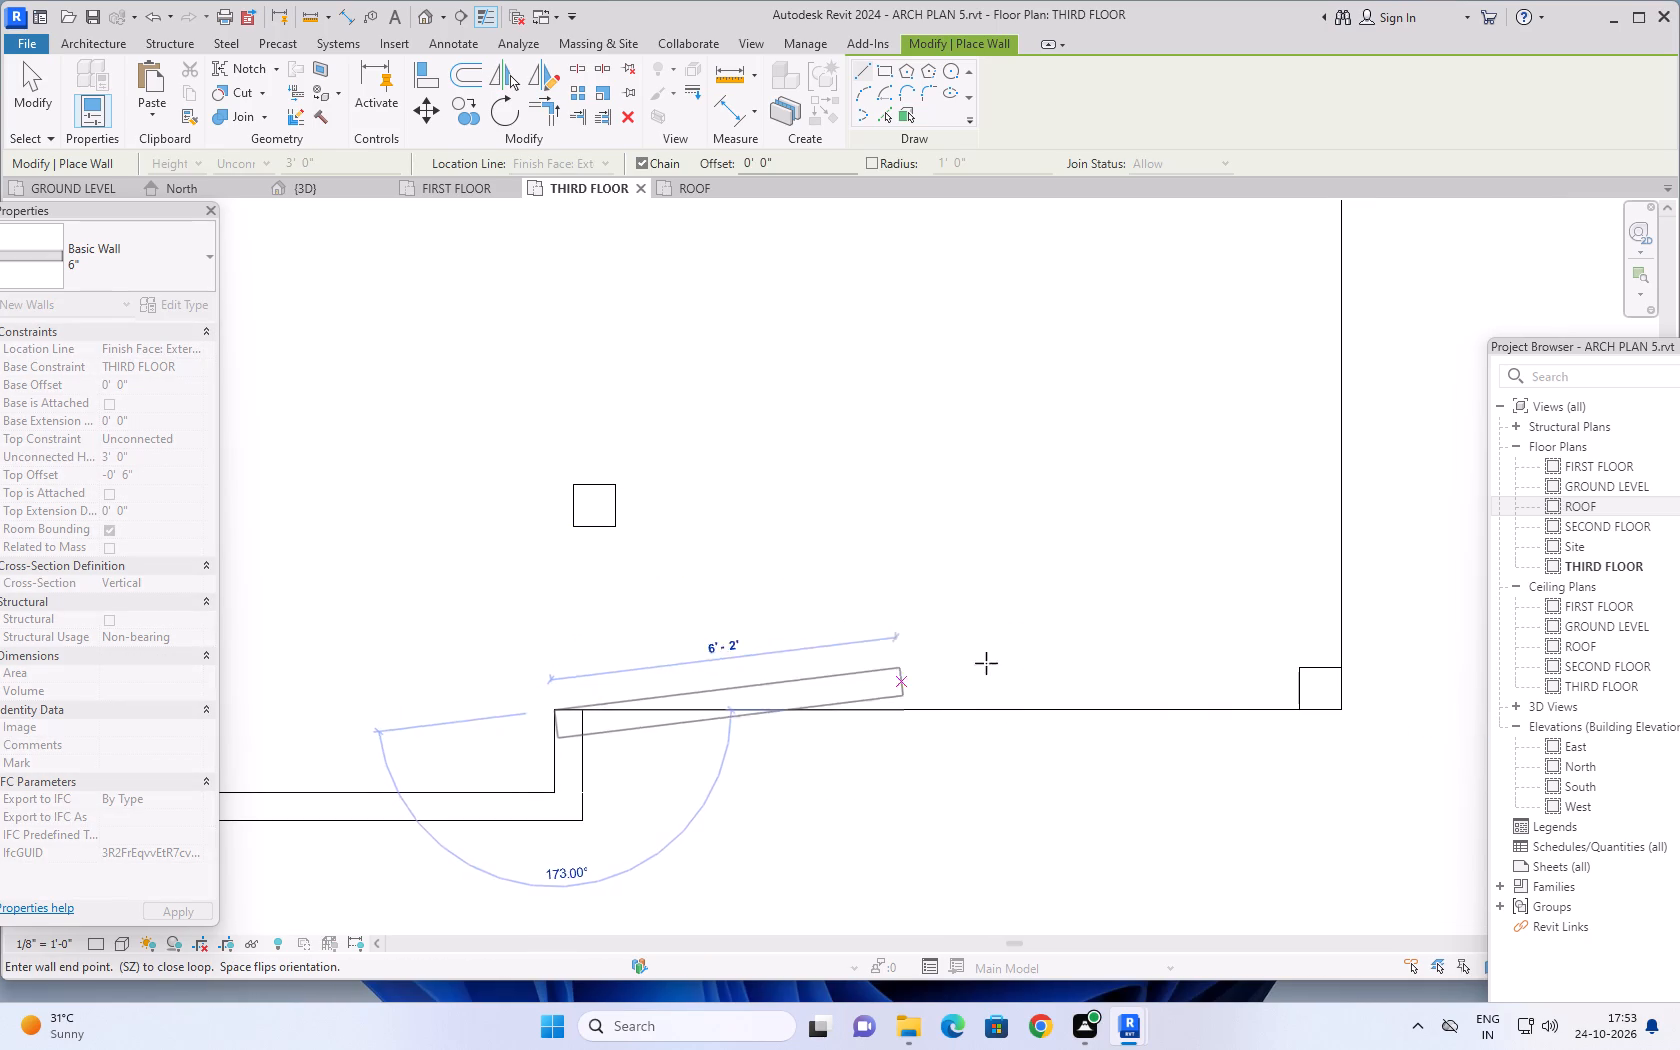
{"action": "key", "text": "space"}
{"action": "left_click", "coordinate": [1303, 704]}
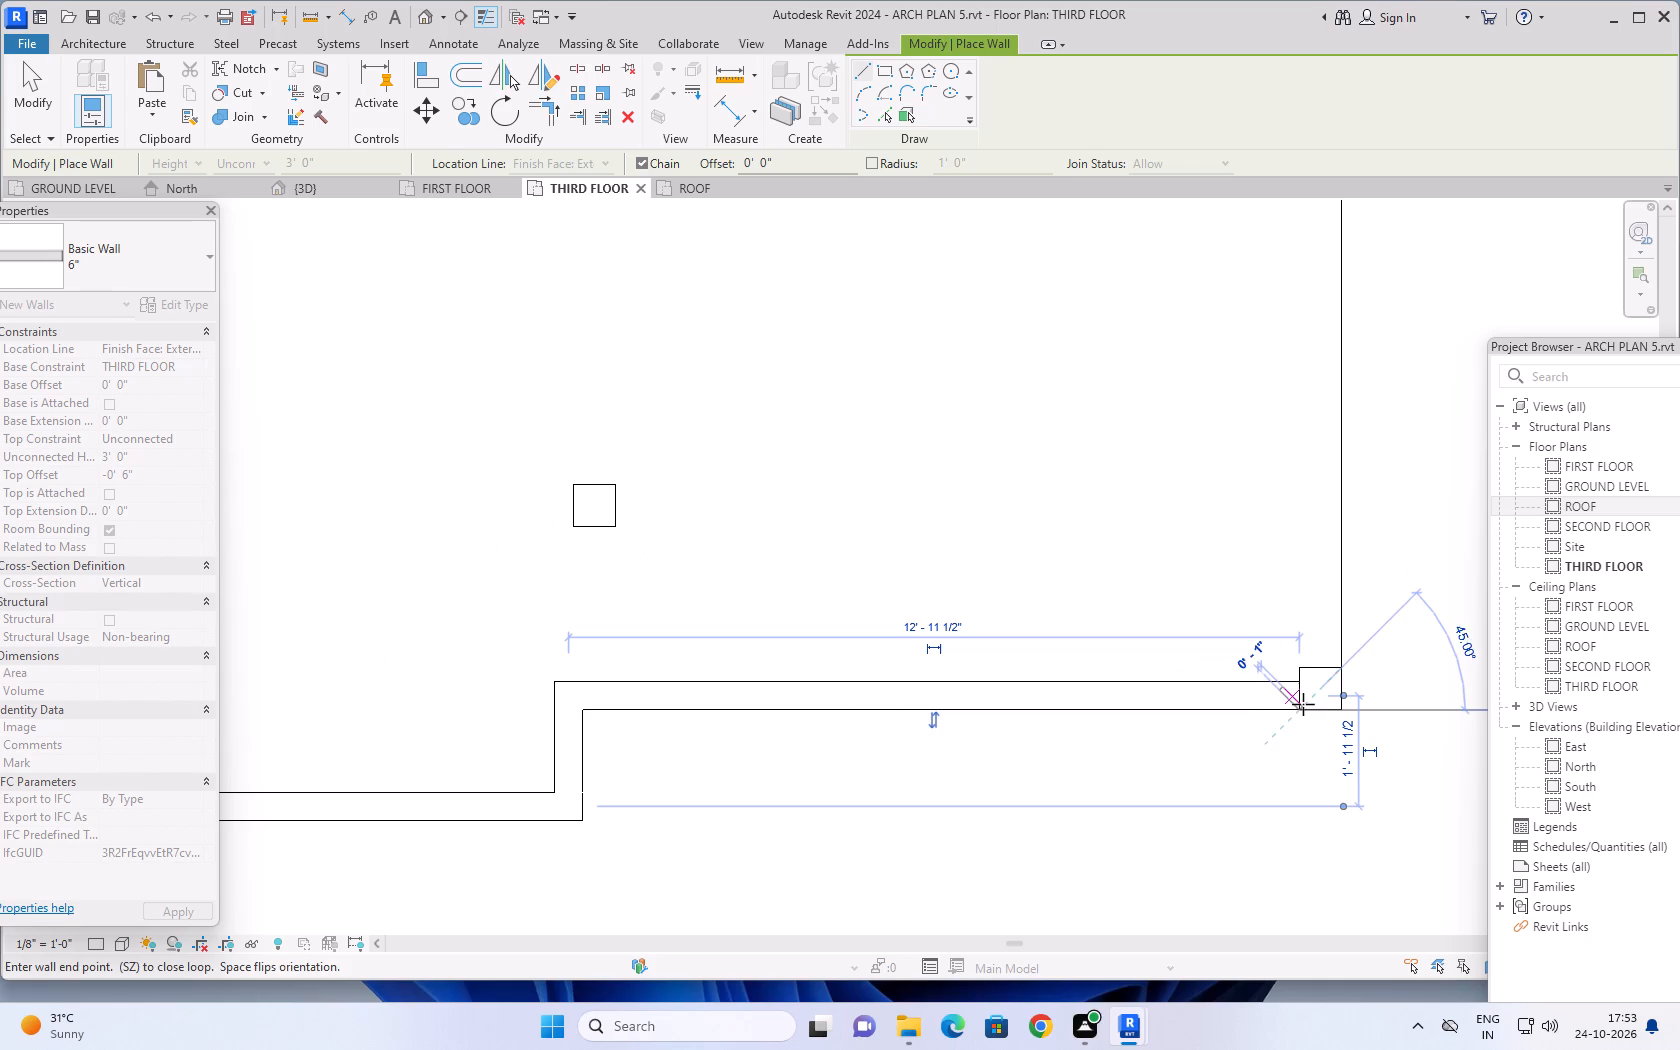
{"action": "key", "text": "Escape"}
Draw an 11' wall inside the east slab edge between the southeast corner column and the next column north.
{"action": "scroll", "coordinate": [1194, 604], "scroll_direction": "down", "scroll_amount": 2}
{"action": "middle_click_drag", "start_coordinate": [1381, 598], "coordinate": [1281, 765]}
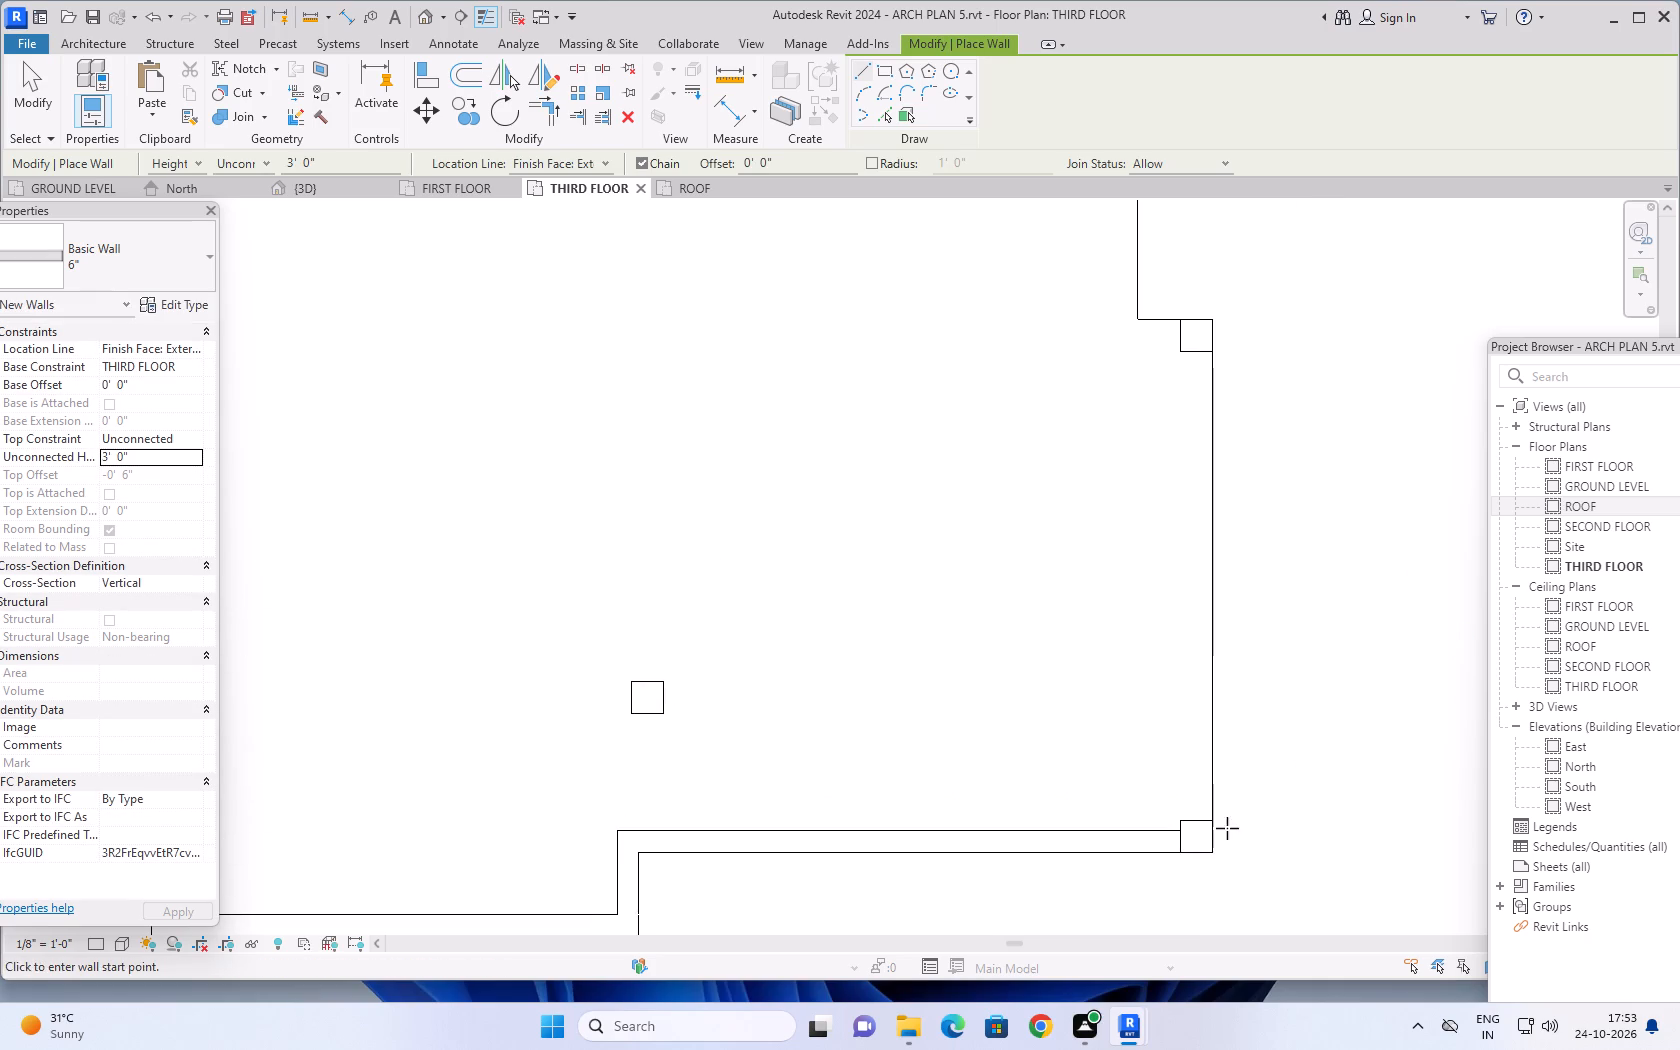
{"action": "left_click", "coordinate": [1212, 818]}
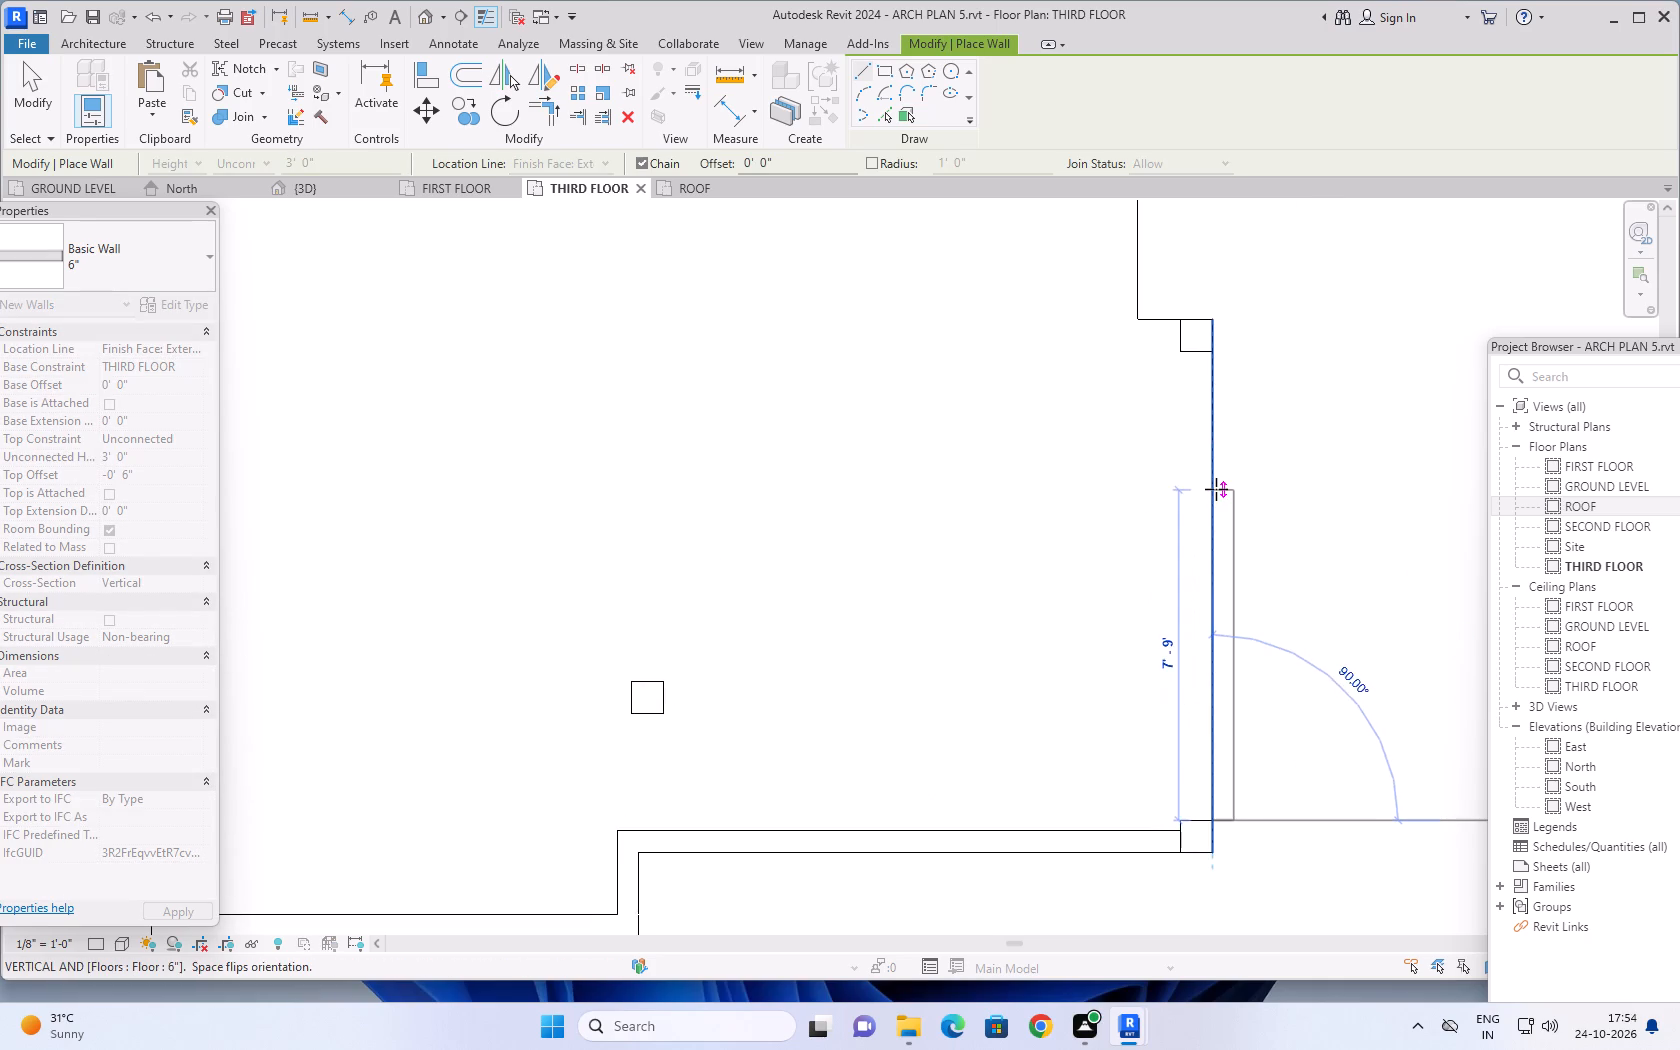
{"action": "key", "text": "space"}
{"action": "left_click", "coordinate": [1213, 354]}
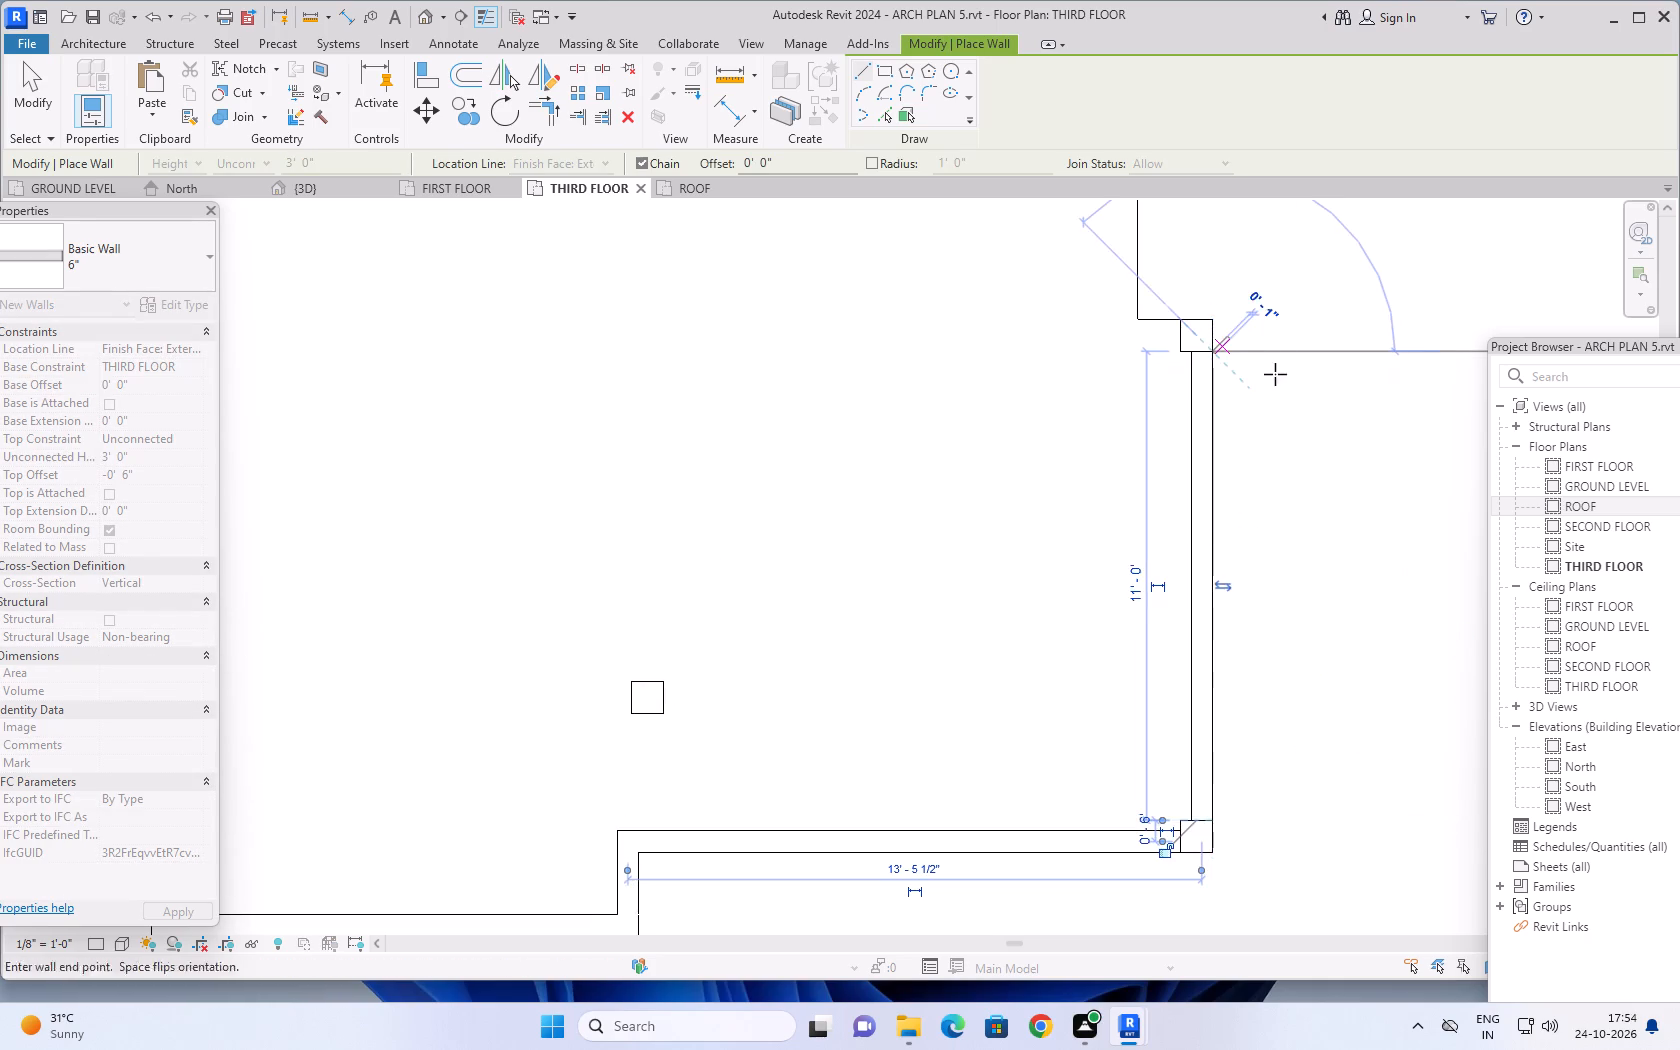
{"action": "key", "text": "Escape"}
Wall the east recess's three sides between the two columns, outside its edges: 1'-0" in, 4'-6" north and 1'-6" back out.
{"action": "scroll", "coordinate": [1279, 361], "scroll_direction": "down", "scroll_amount": 1}
{"action": "middle_click_drag", "start_coordinate": [1278, 319], "coordinate": [1233, 687]}
{"action": "scroll", "coordinate": [1122, 724], "scroll_direction": "up", "scroll_amount": 4}
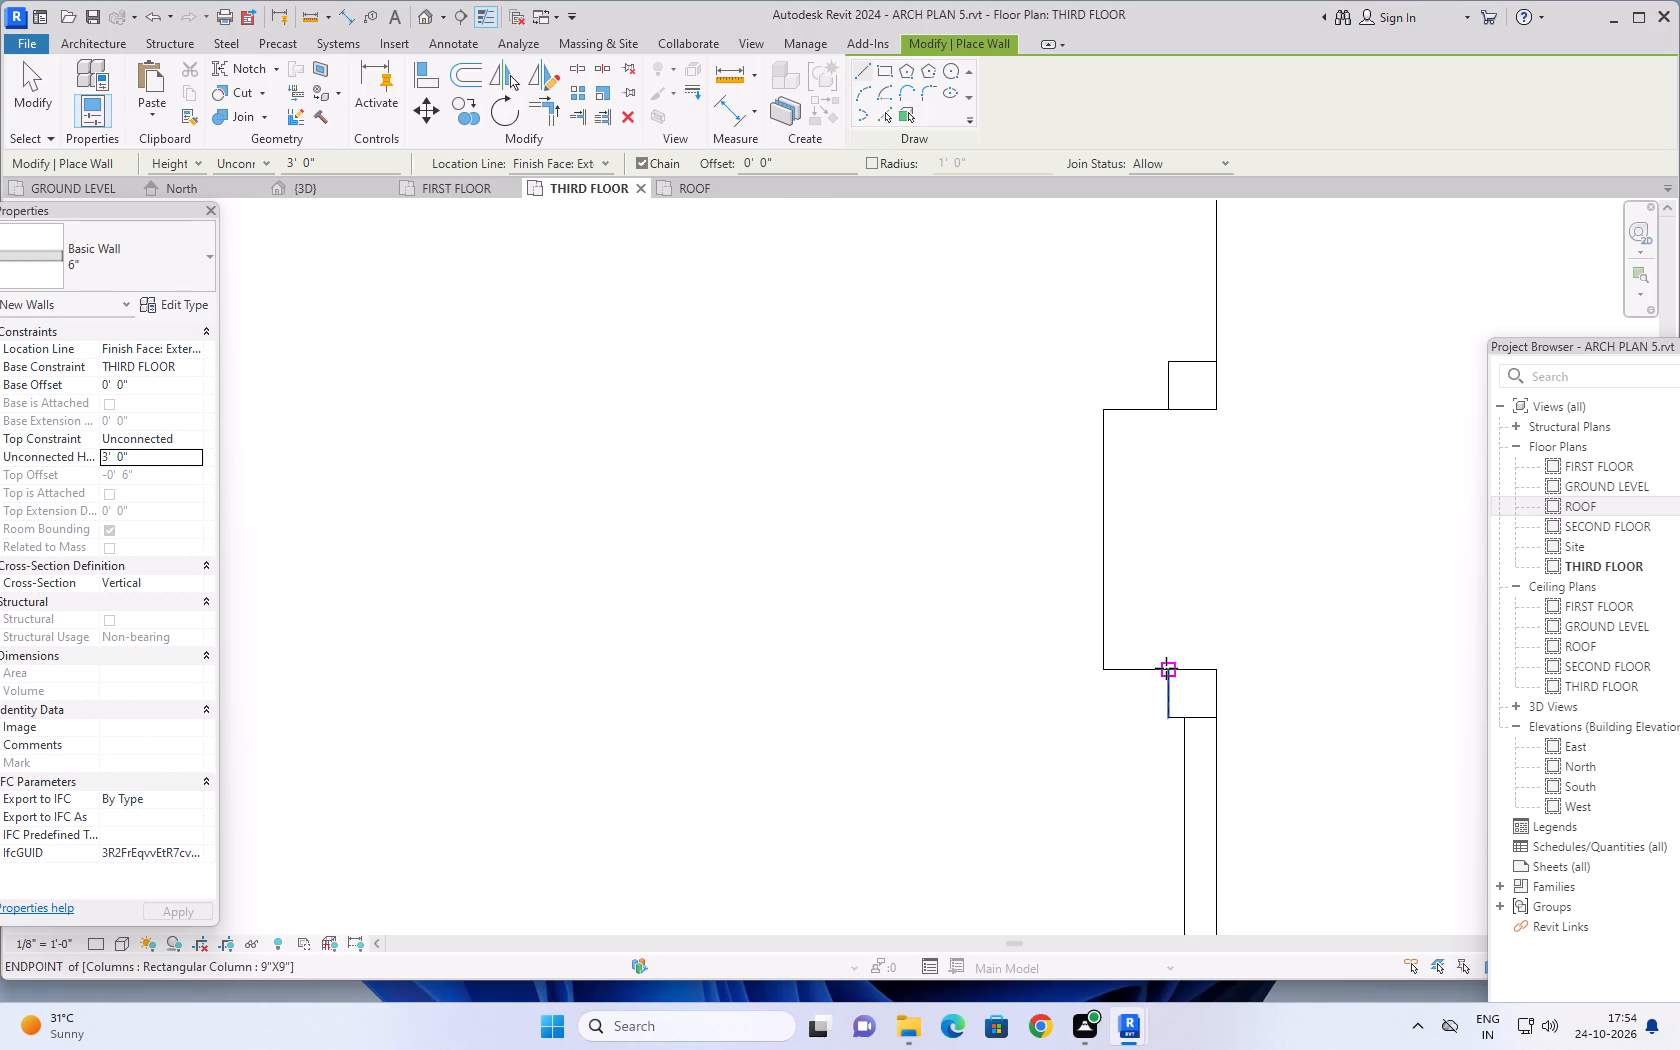
{"action": "left_click", "coordinate": [1166, 668]}
{"action": "key", "text": "space"}
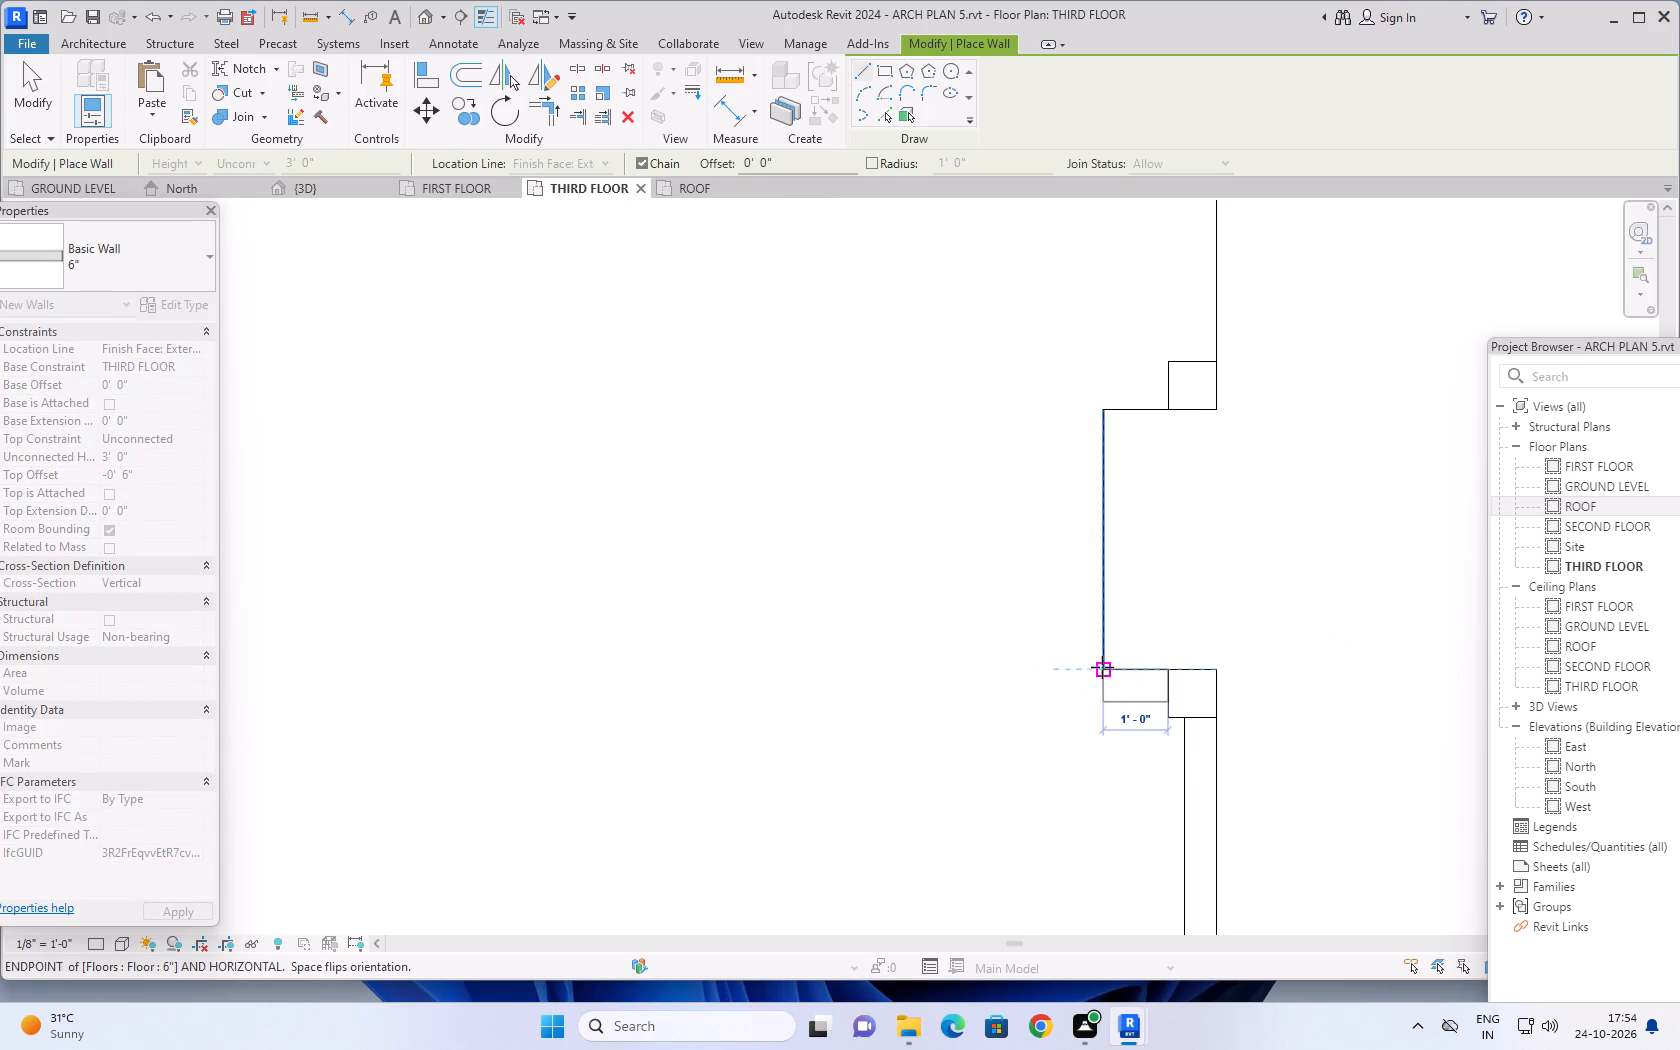
{"action": "left_click", "coordinate": [1102, 667]}
{"action": "key", "text": "Escape"}
{"action": "left_click", "coordinate": [1103, 701]}
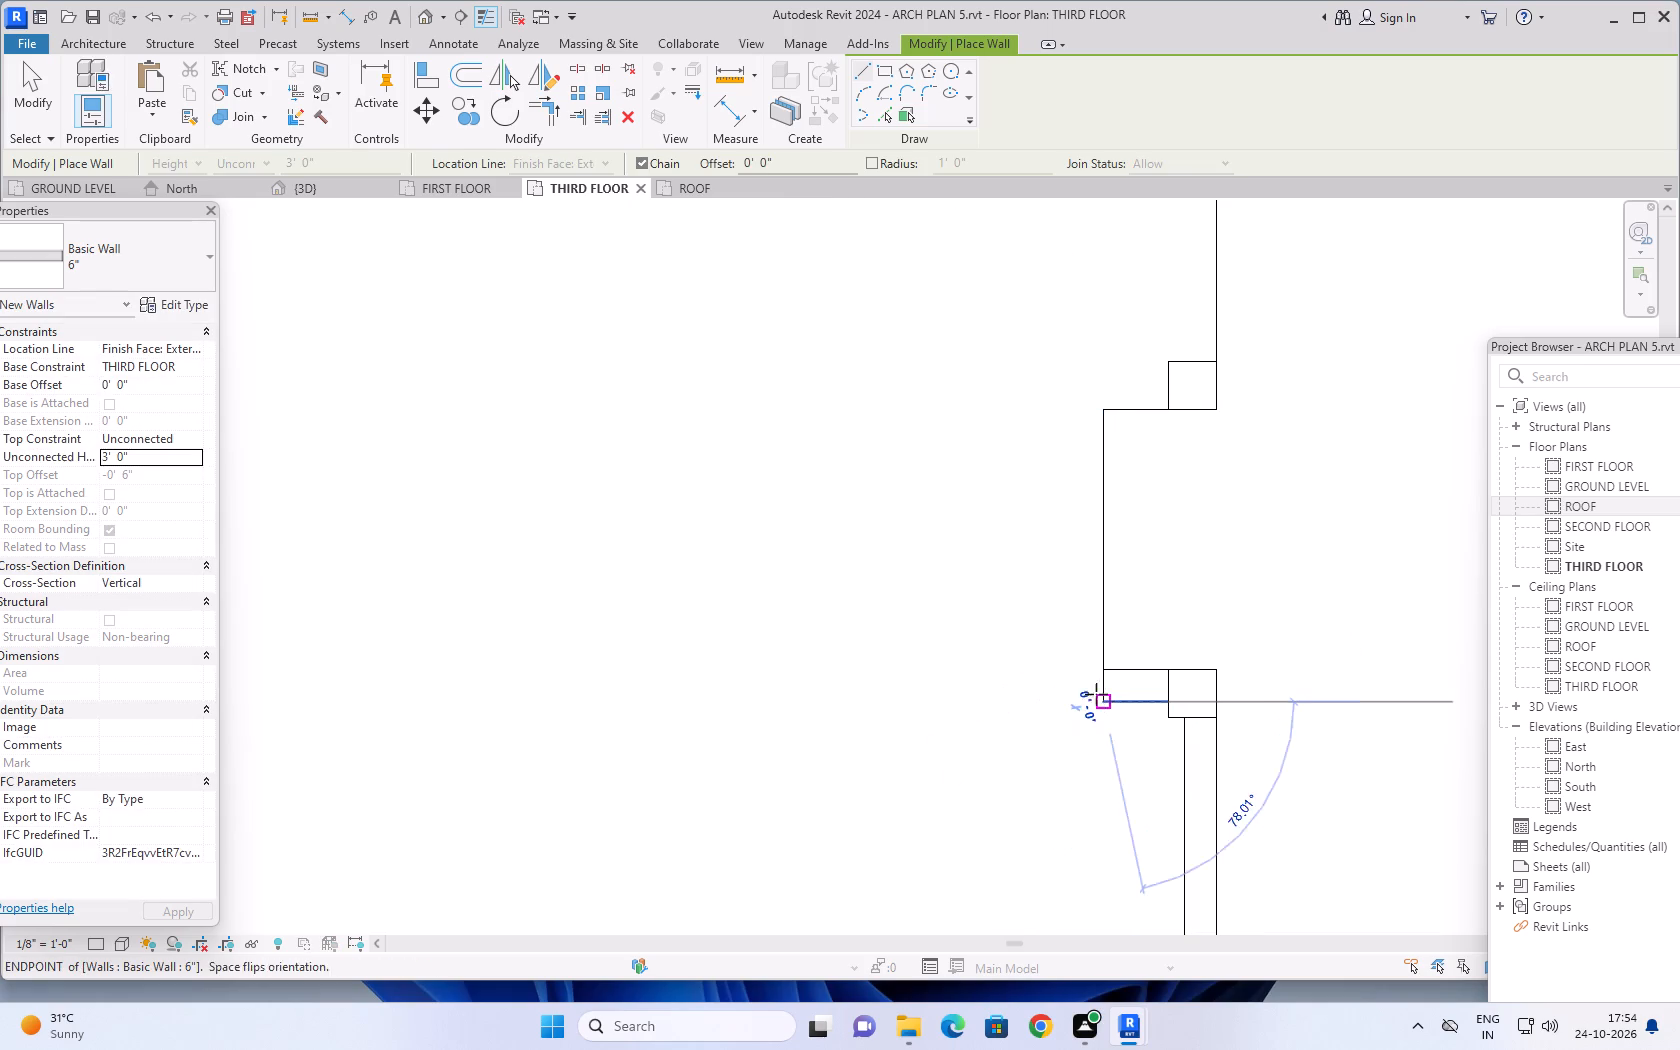
{"action": "key", "text": "space"}
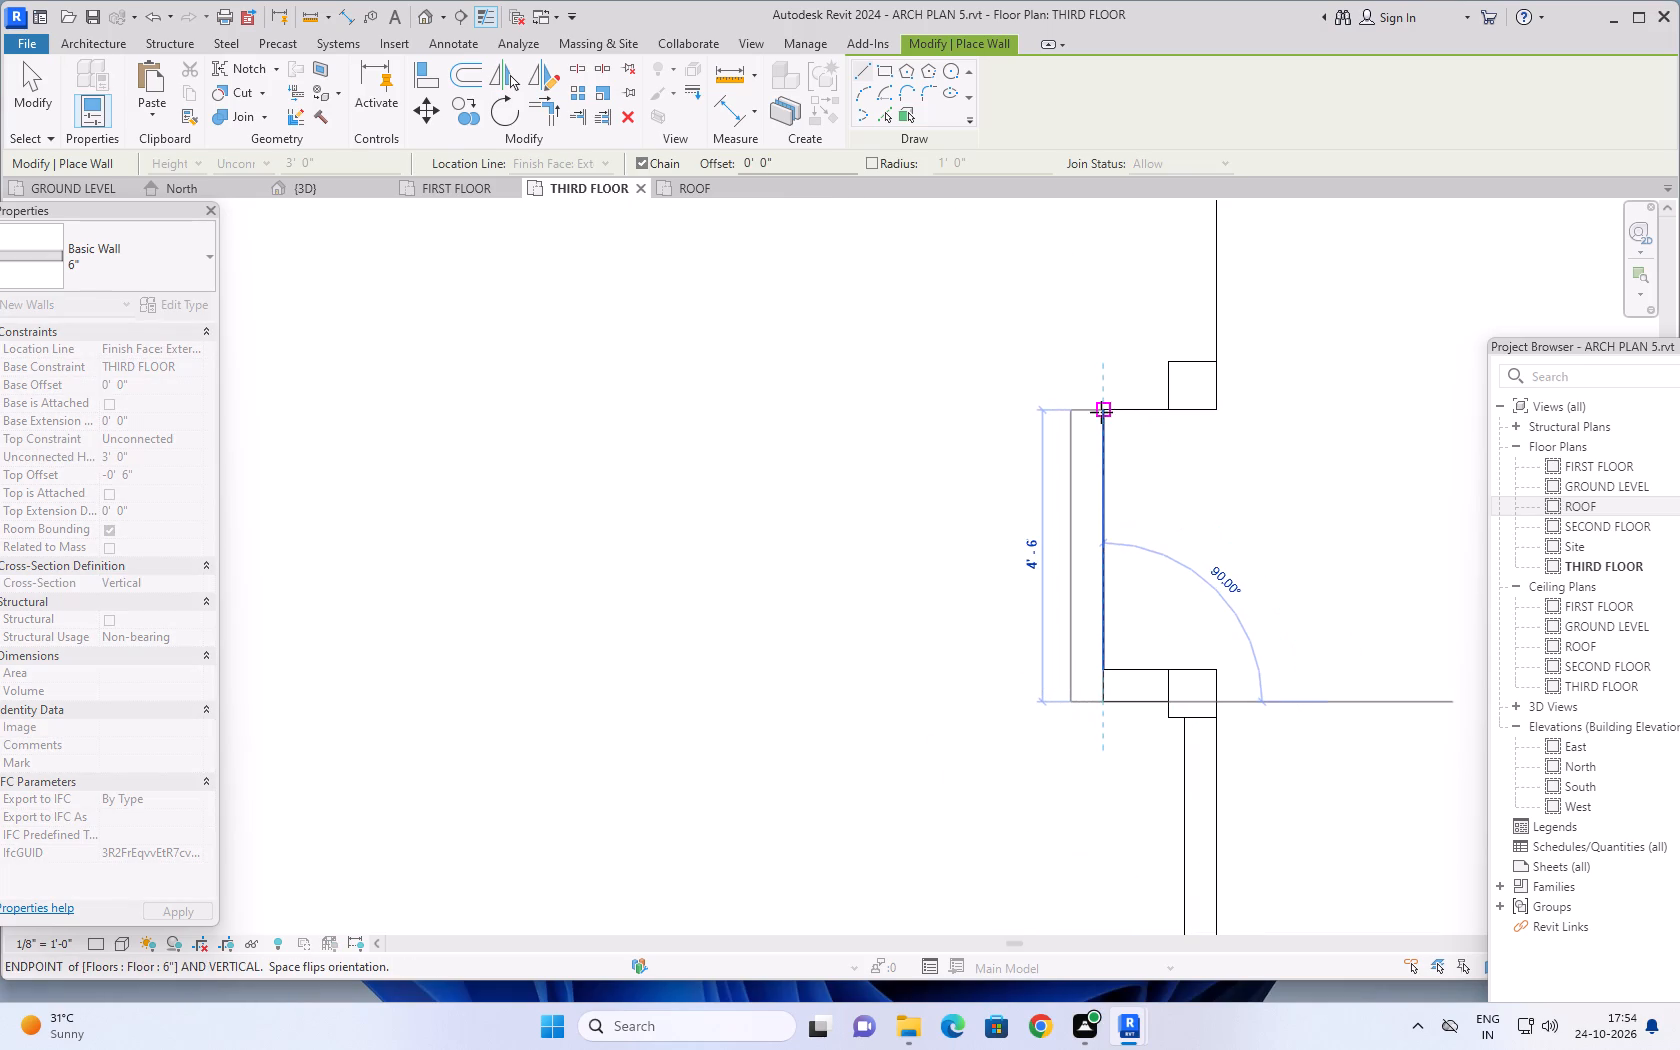
{"action": "left_click", "coordinate": [1101, 412]}
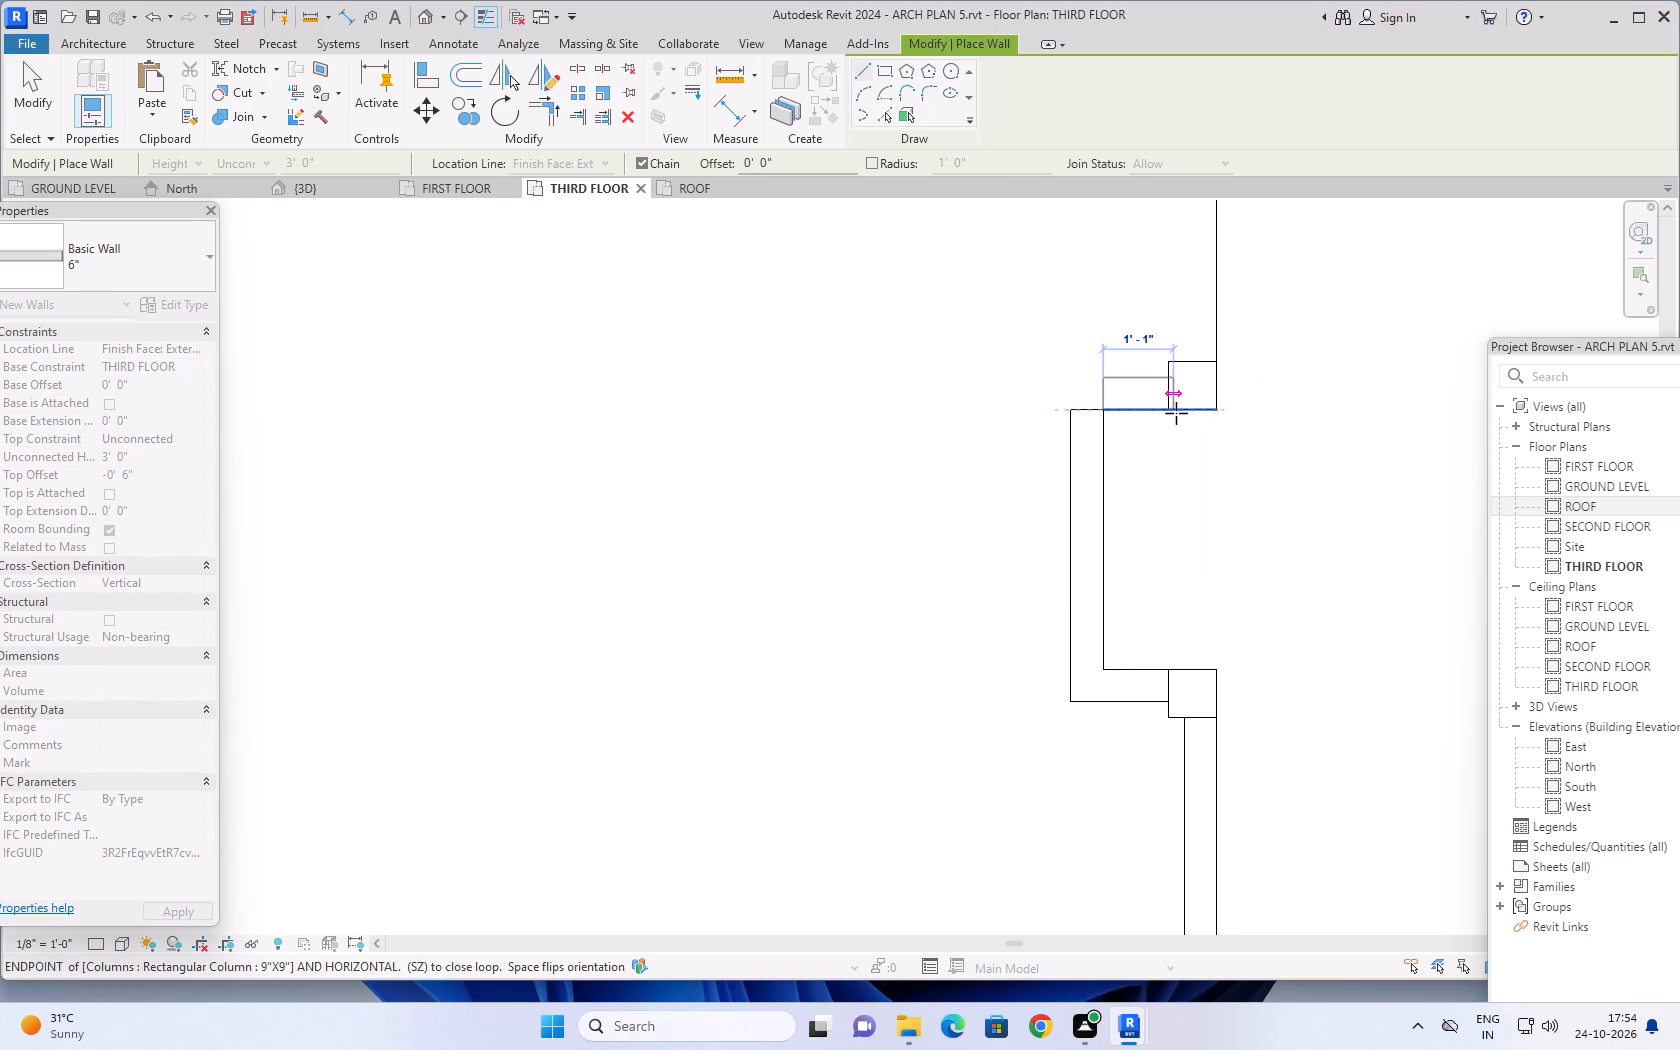
{"action": "key", "text": "Escape"}
{"action": "left_click", "coordinate": [1071, 406]}
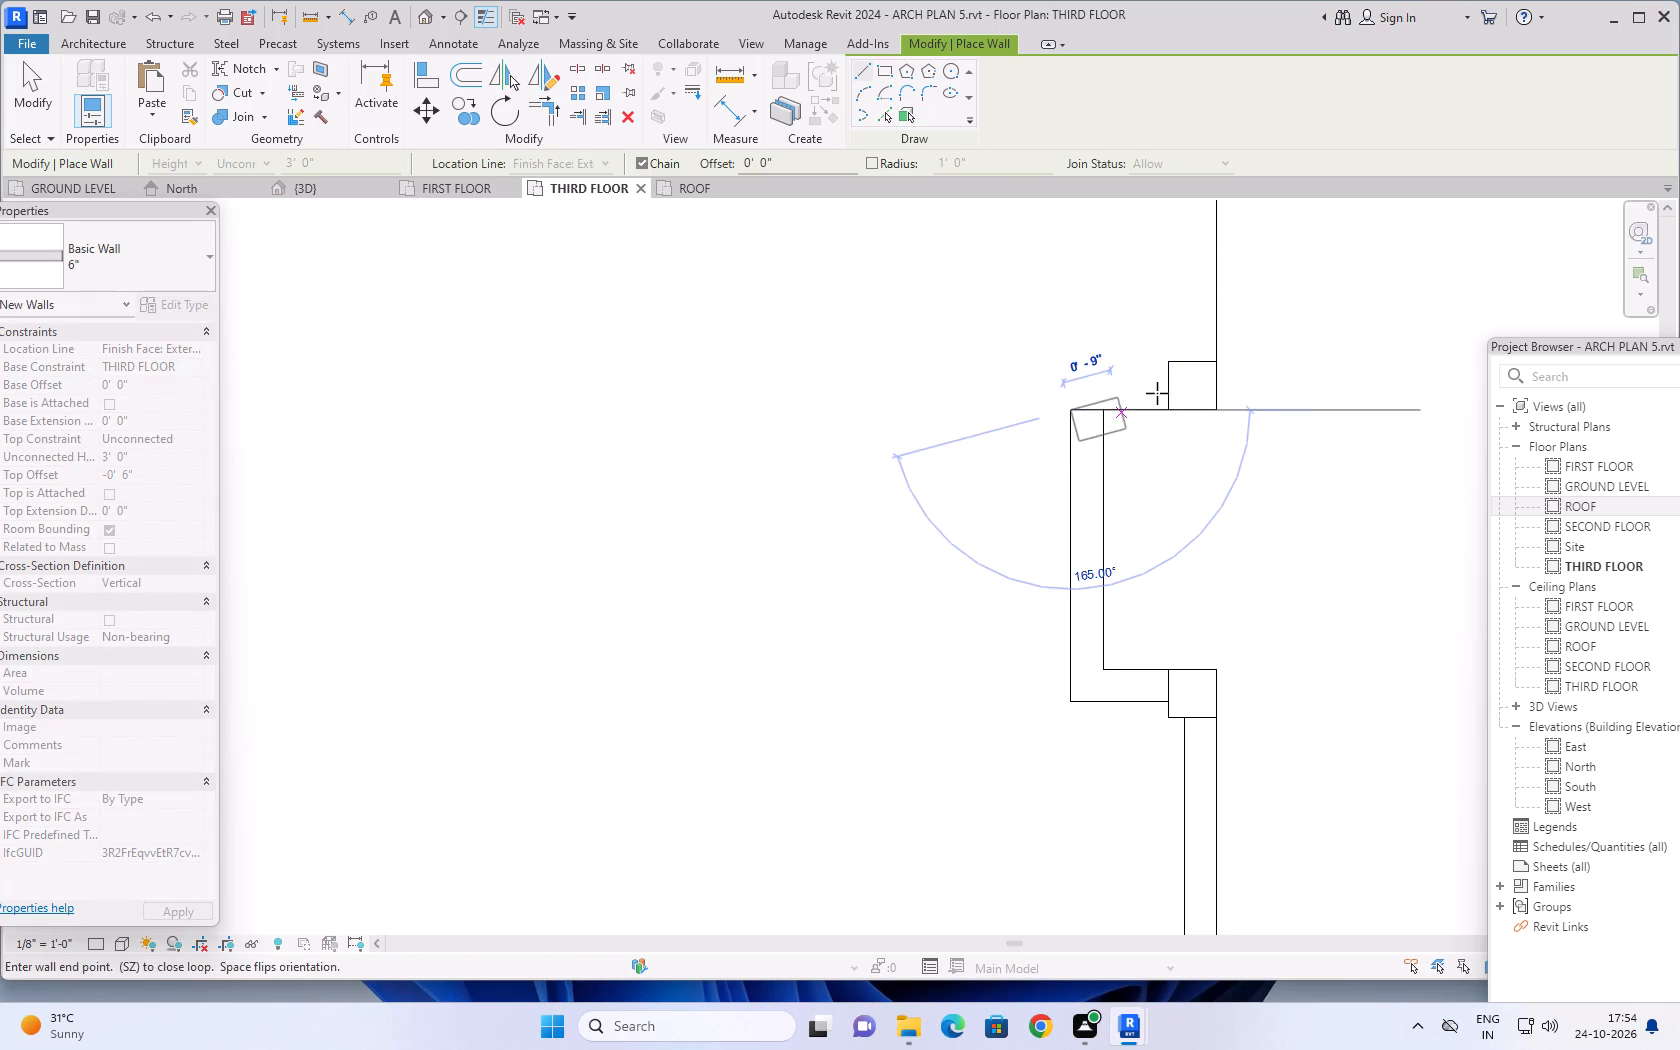
{"action": "key", "text": "space"}
{"action": "left_click", "coordinate": [1173, 409]}
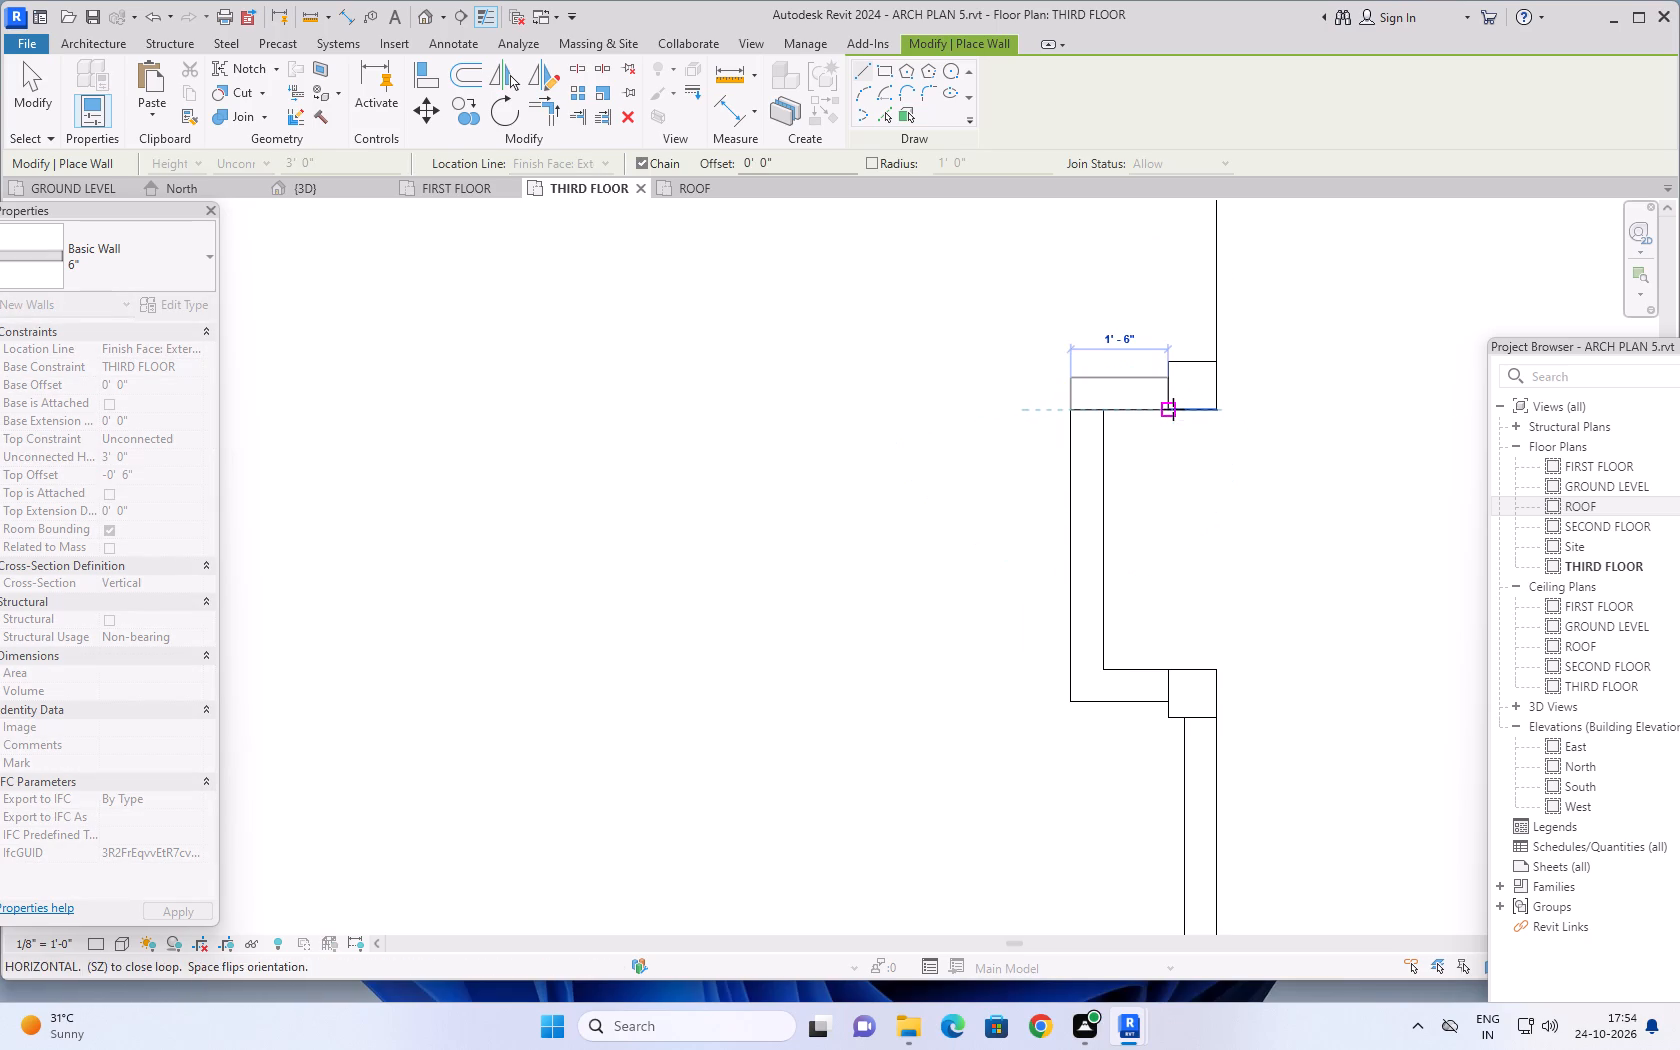
{"action": "key", "text": "Escape"}
Draw a wall about 6' long inside the east slab edge, from the column north of the recess to the stair's south wall.
{"action": "scroll", "coordinate": [1172, 352], "scroll_direction": "down", "scroll_amount": 2}
{"action": "middle_click_drag", "start_coordinate": [1272, 321], "coordinate": [1095, 667]}
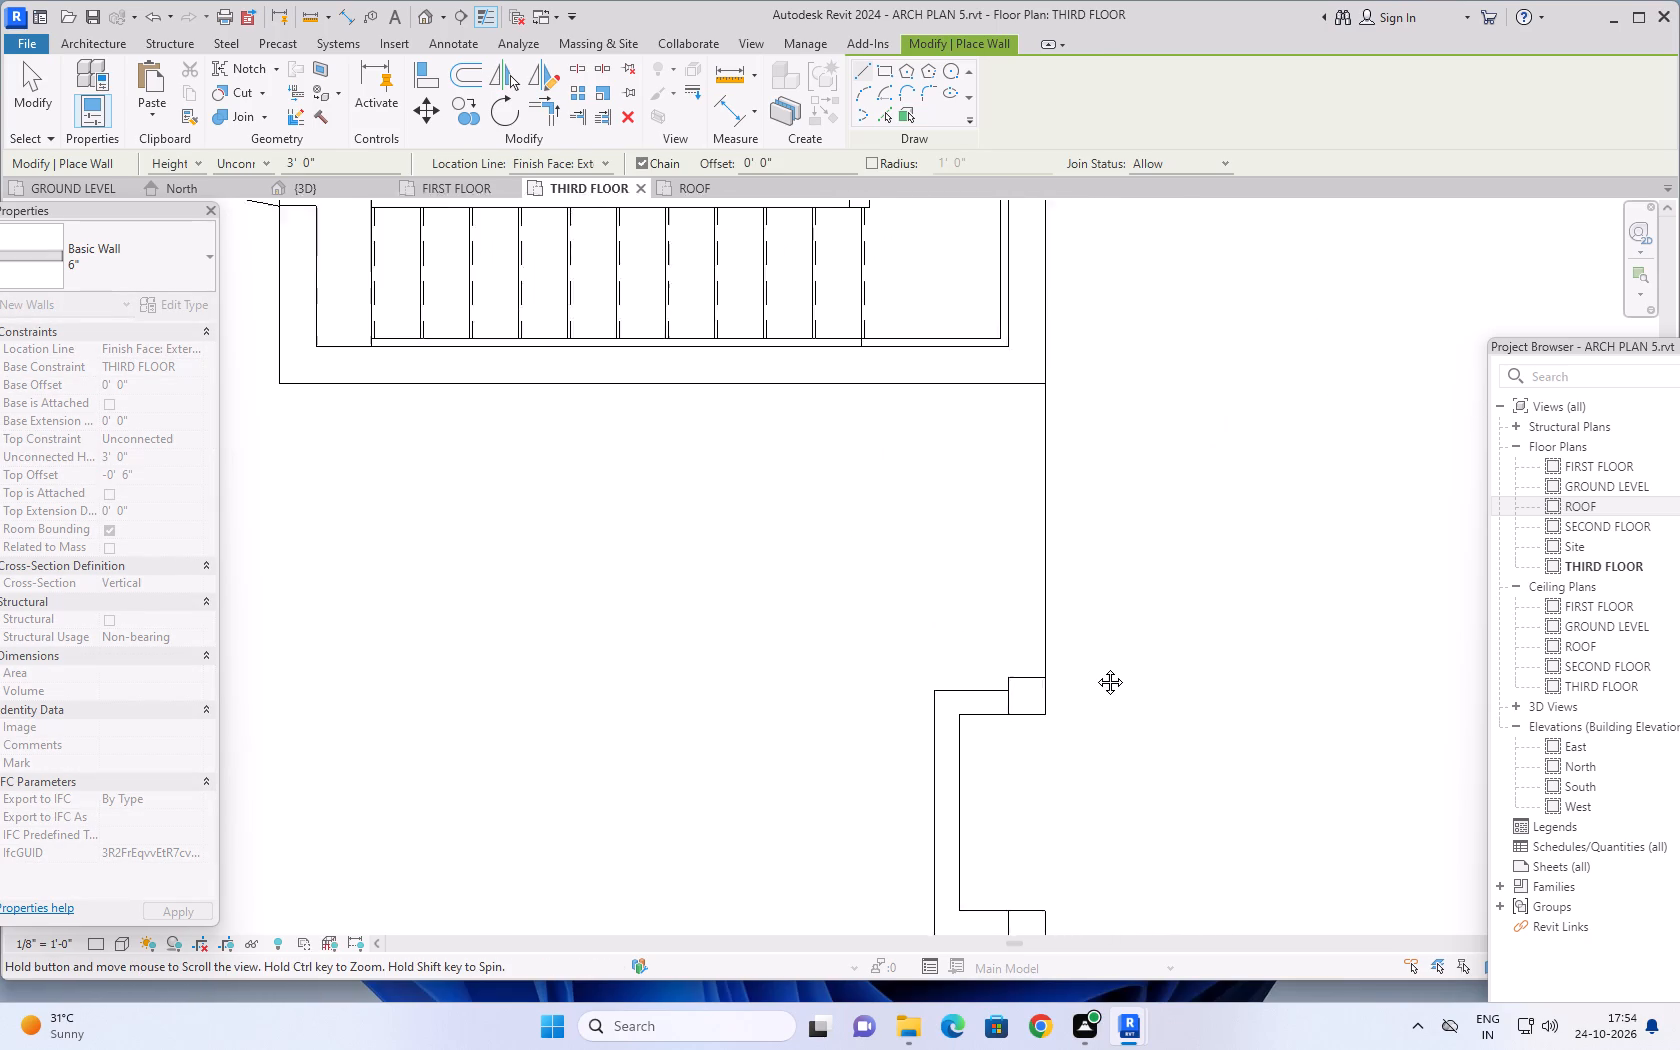
{"action": "middle_click_drag", "start_coordinate": [1095, 667], "coordinate": [1090, 673]}
{"action": "left_click", "coordinate": [1023, 713]}
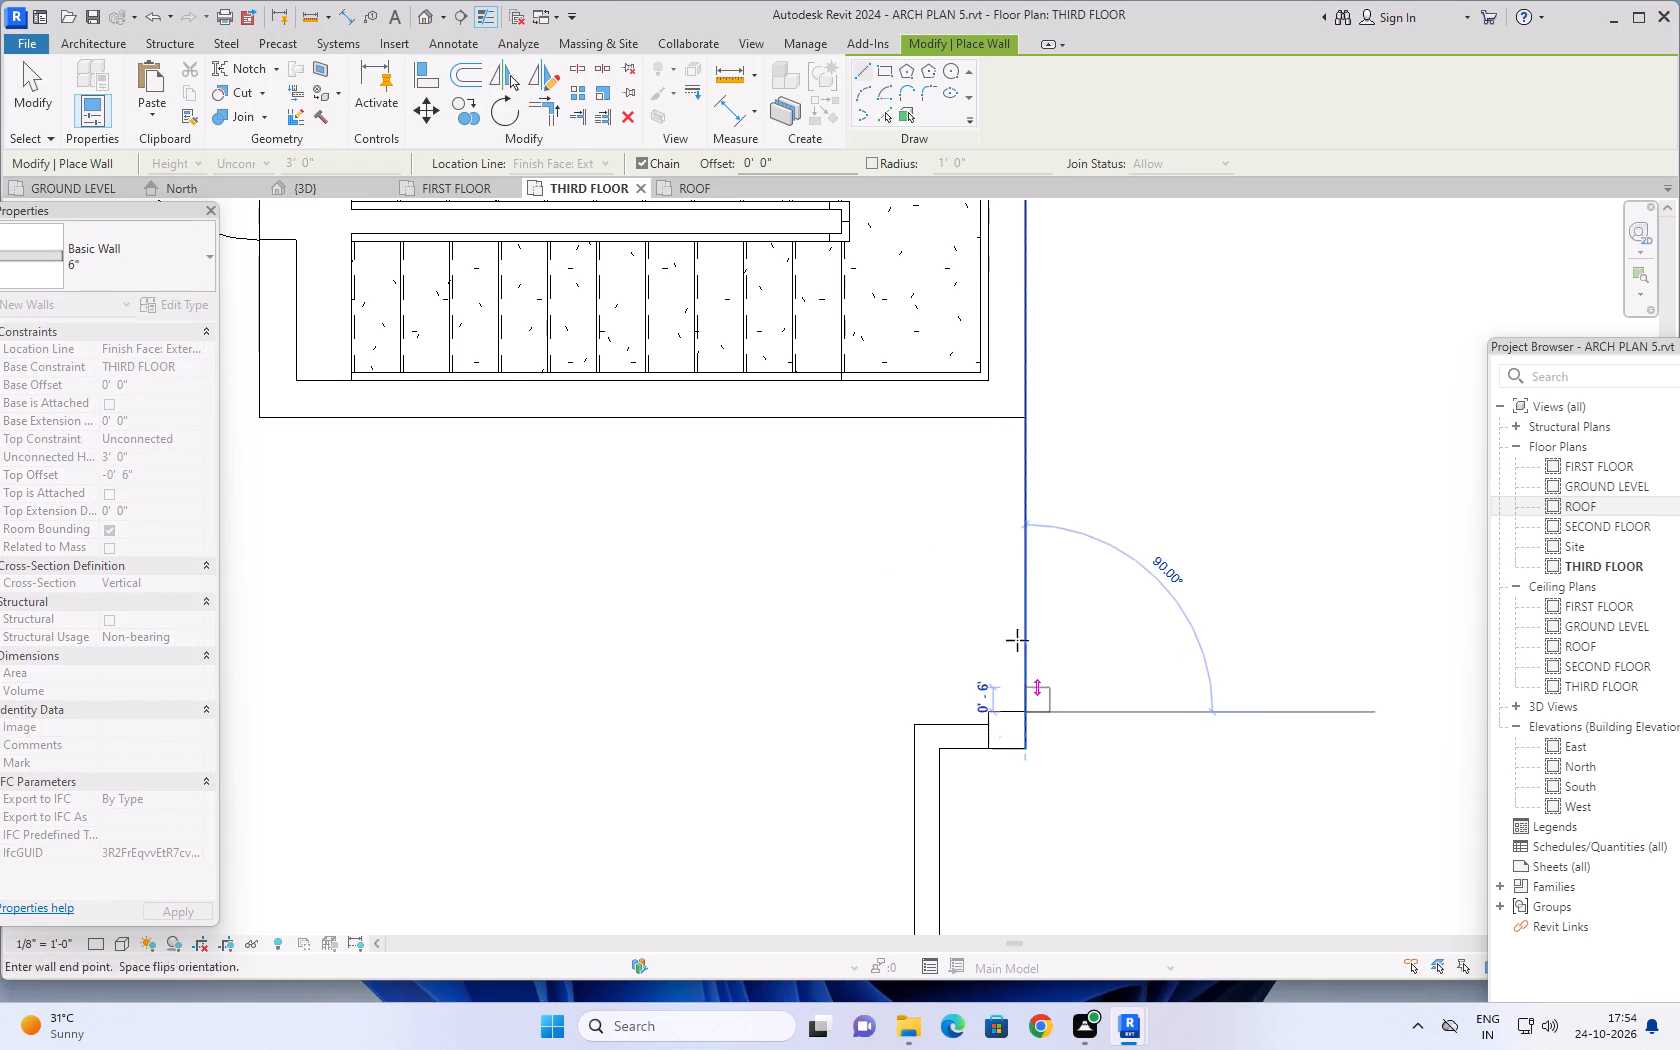
{"action": "key", "text": "space"}
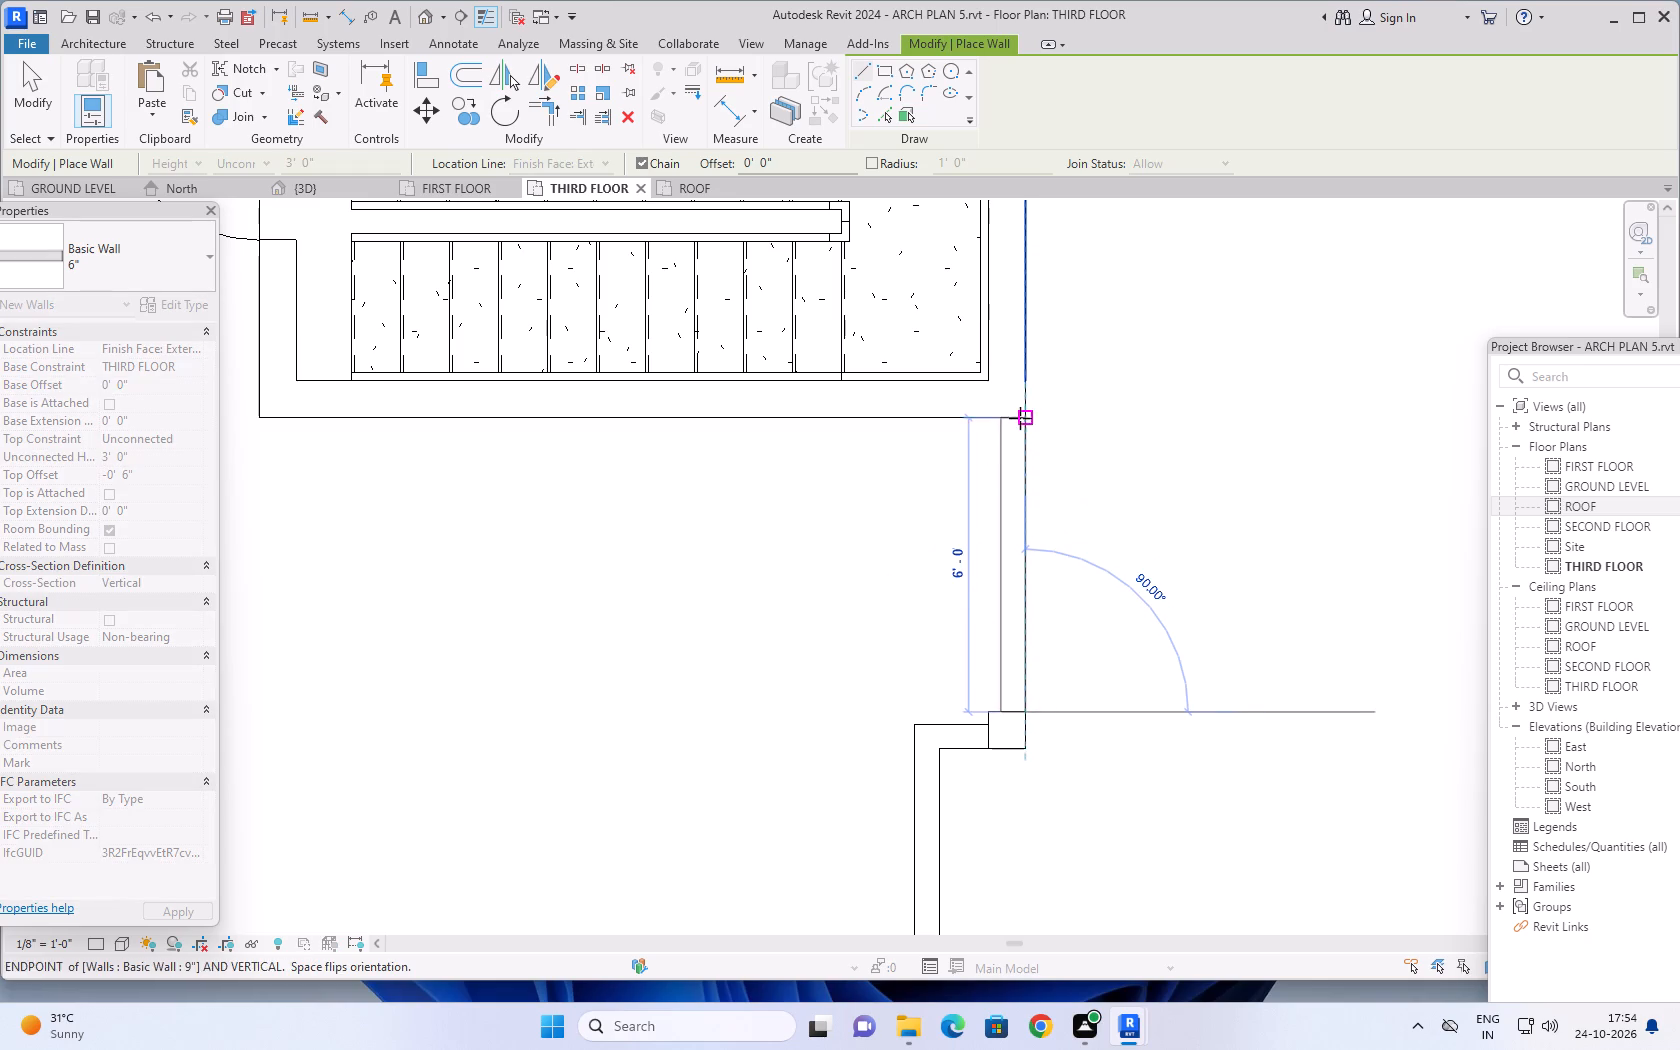
{"action": "left_click", "coordinate": [1020, 420]}
{"action": "key", "text": "Escape"}
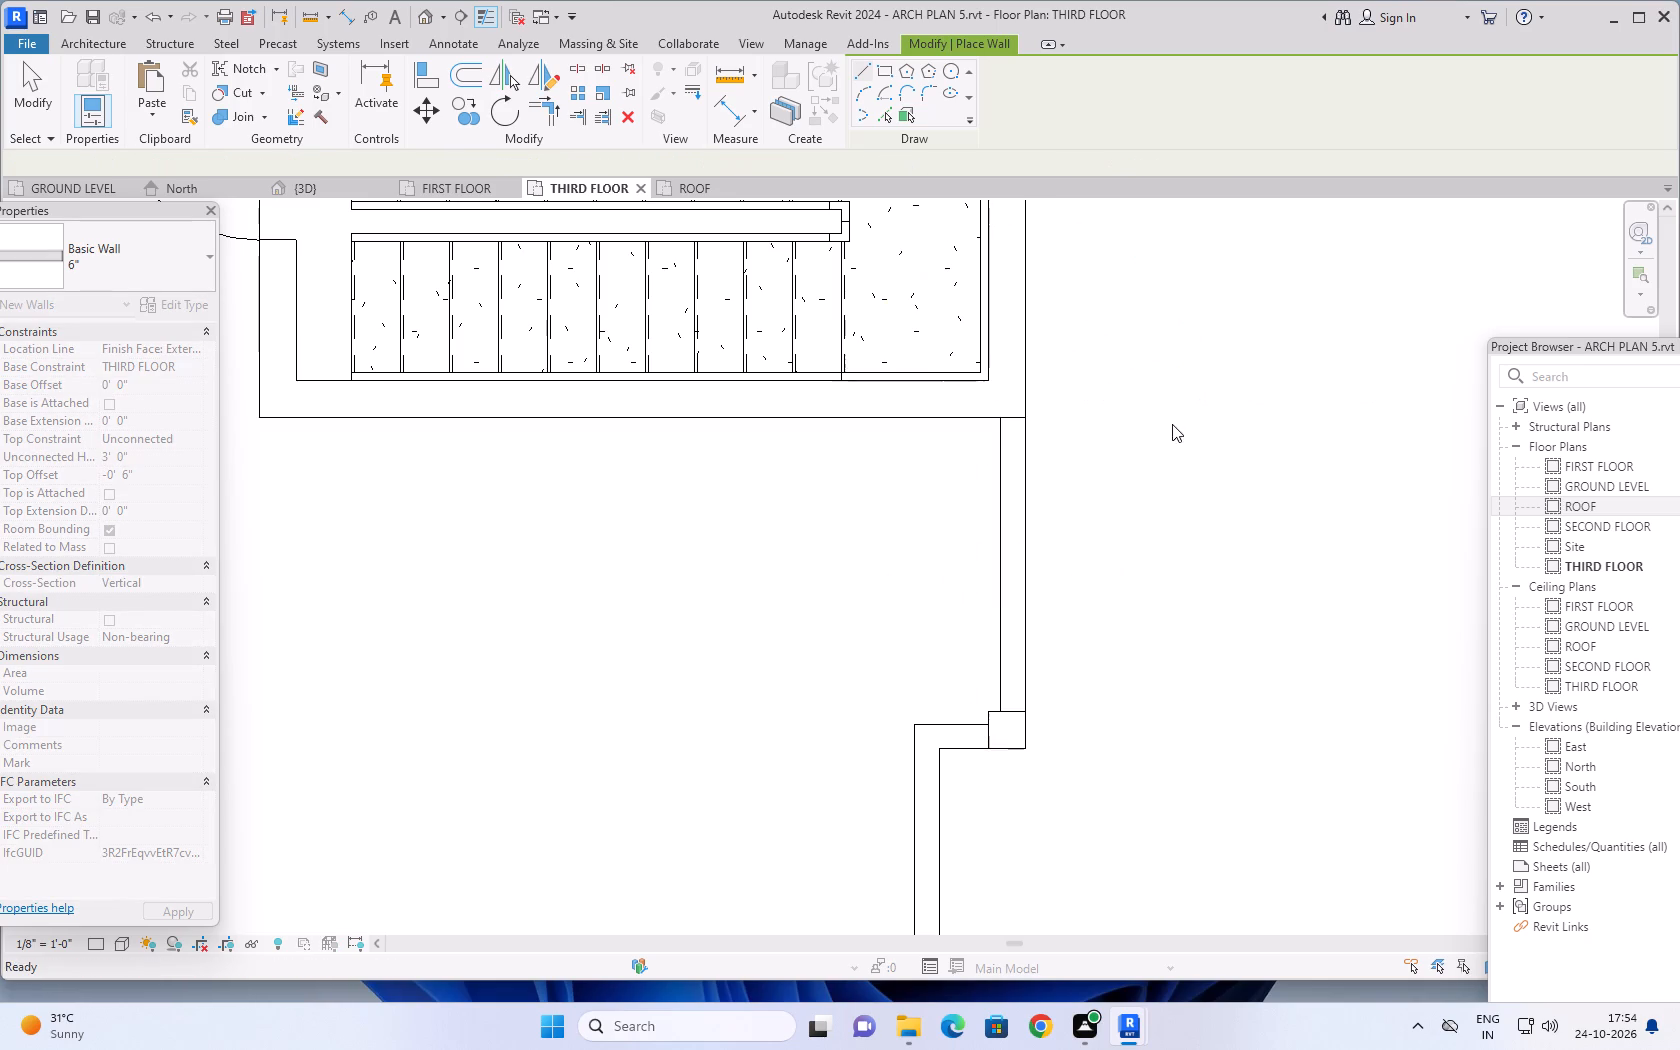
Draw a wall about 7' long inside the east slab edge, from the stair's north wall to the next column north.
{"action": "scroll", "coordinate": [1174, 430], "scroll_direction": "down", "scroll_amount": 9}
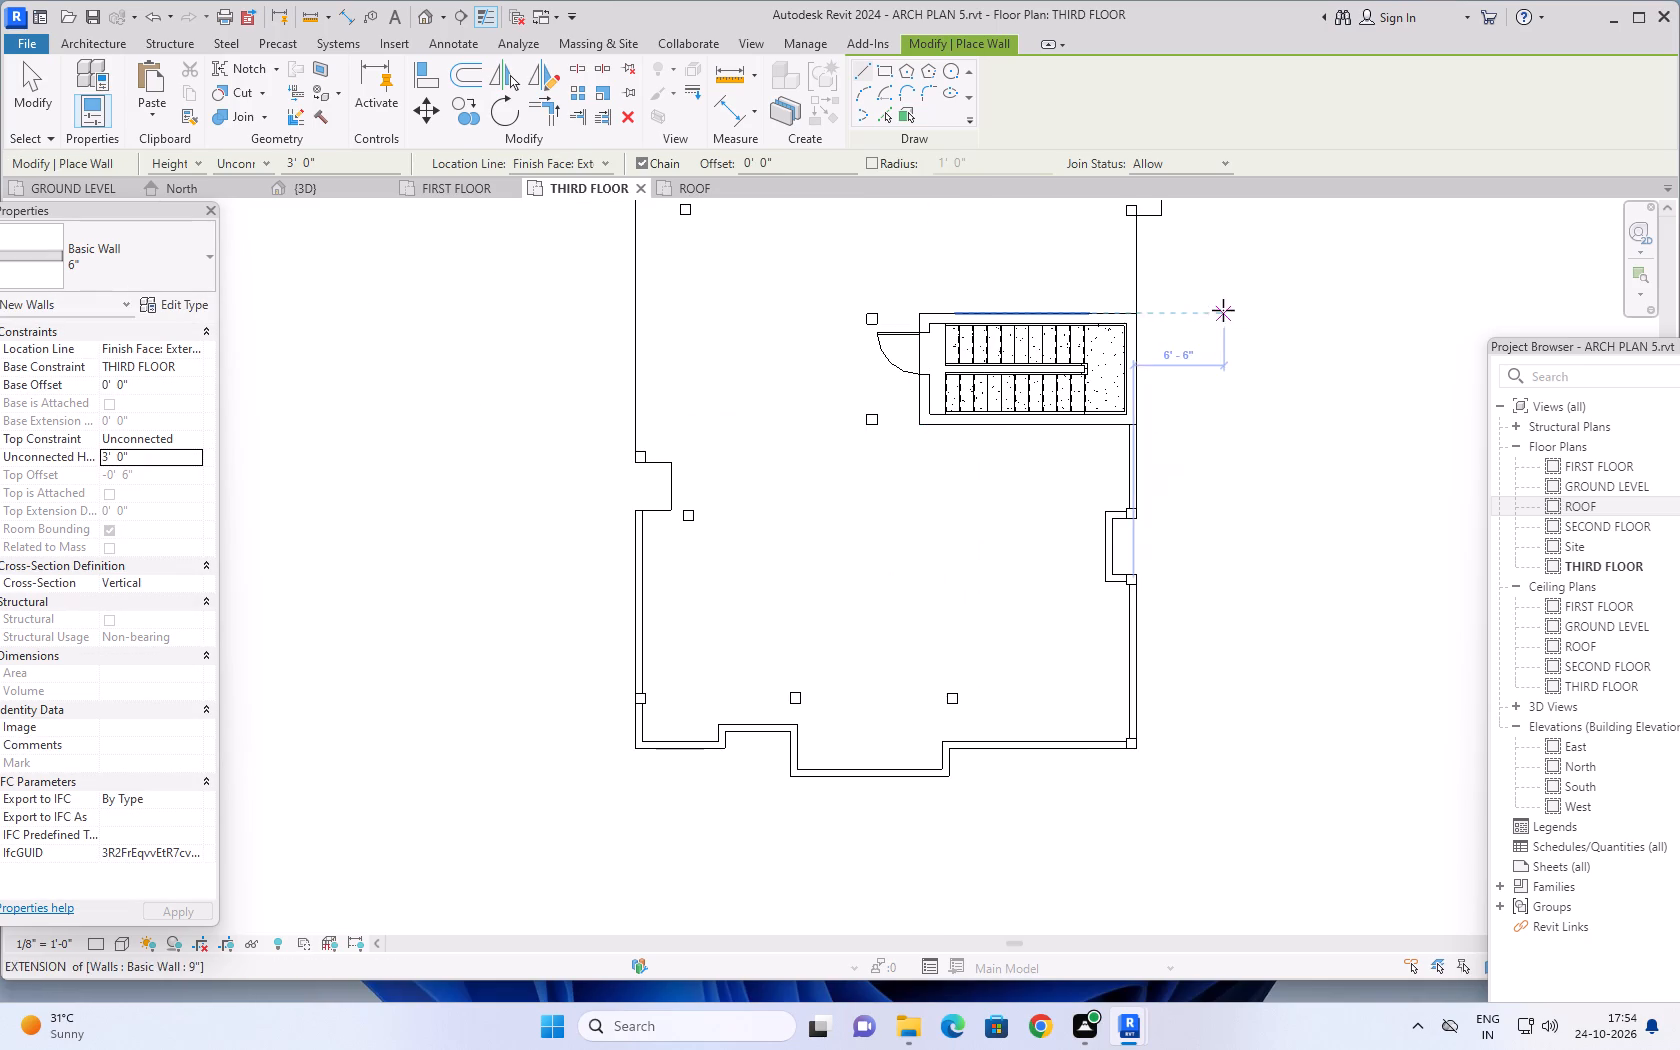
{"action": "middle_click_drag", "start_coordinate": [1223, 310], "coordinate": [1114, 667]}
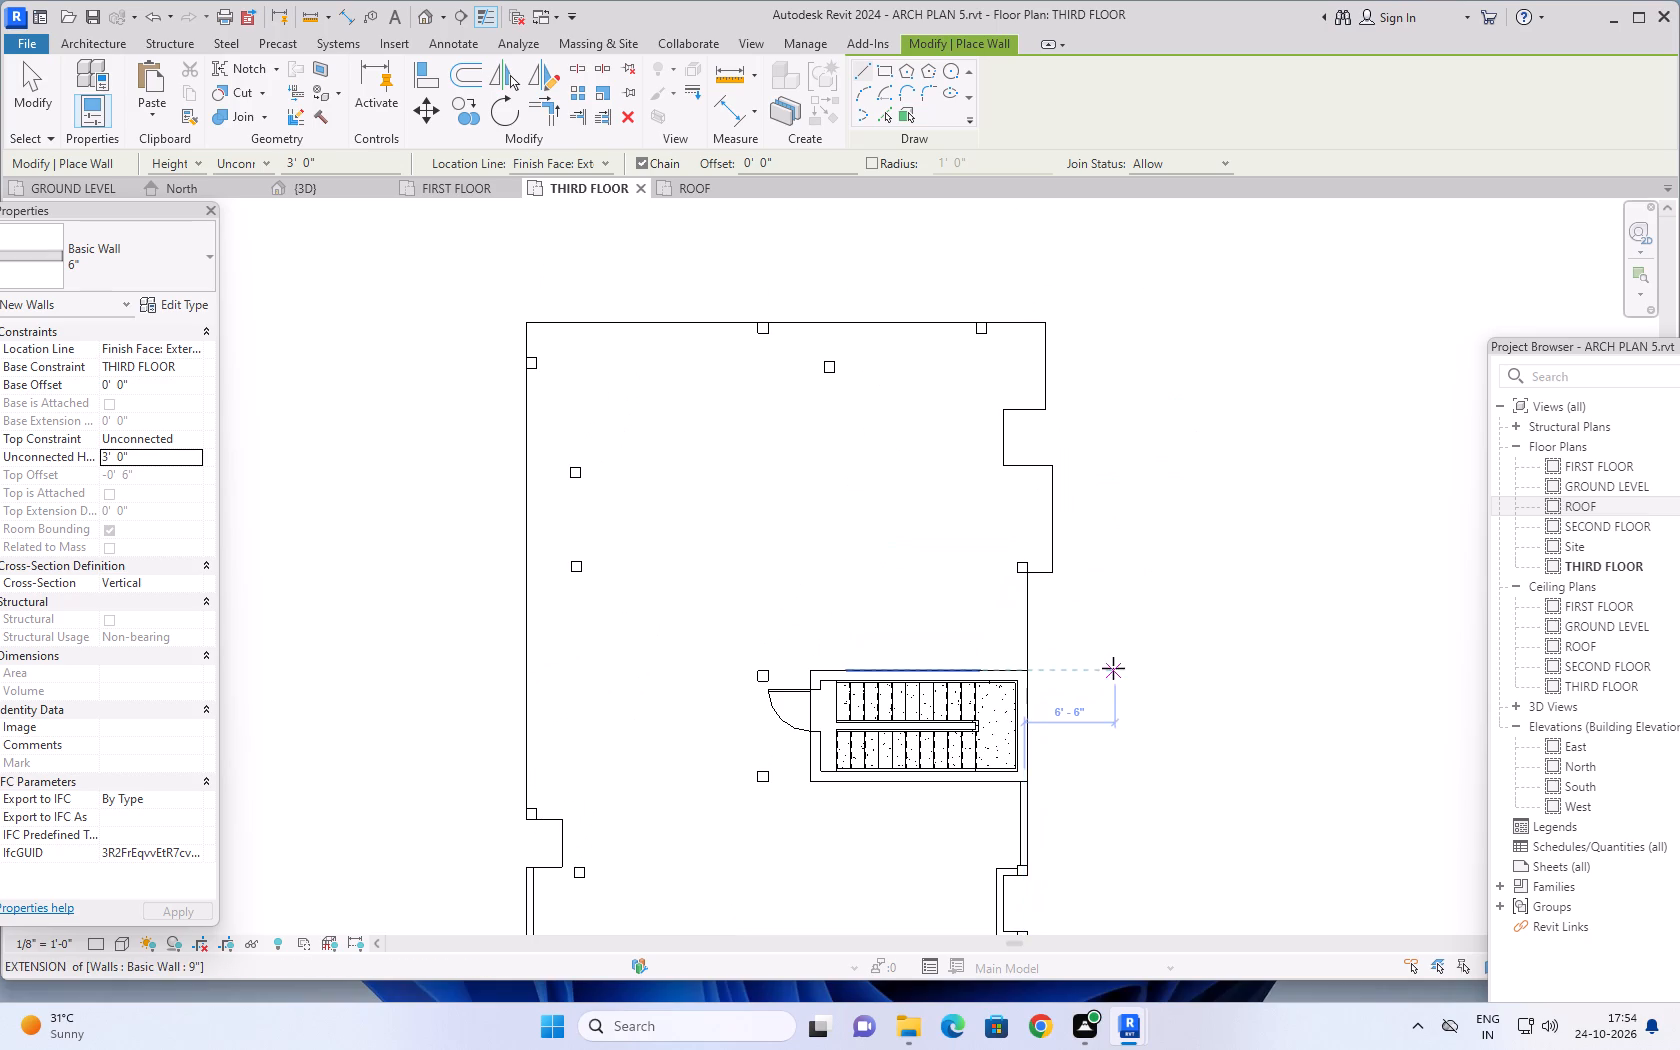
{"action": "scroll", "coordinate": [1110, 662], "scroll_direction": "down", "scroll_amount": 2}
{"action": "middle_click_drag", "start_coordinate": [1139, 672], "coordinate": [1135, 517]}
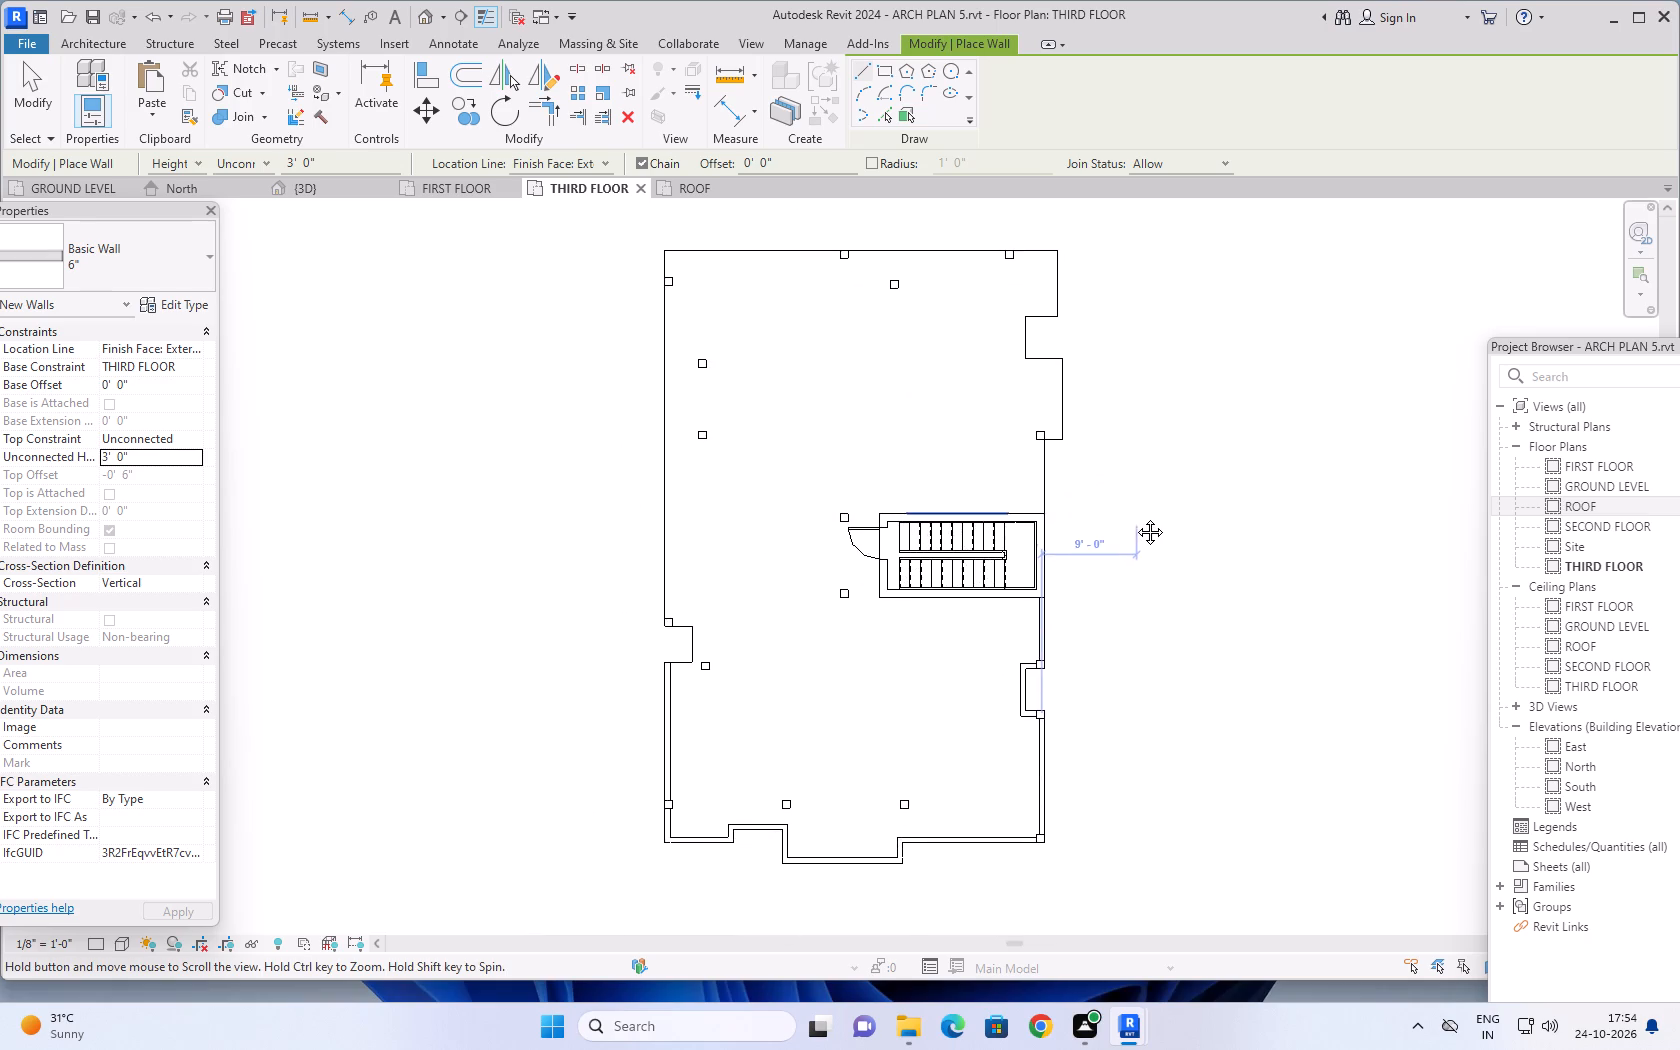
{"action": "middle_click_drag", "start_coordinate": [1135, 517], "coordinate": [1077, 692]}
{"action": "scroll", "coordinate": [978, 682], "scroll_direction": "up", "scroll_amount": 6}
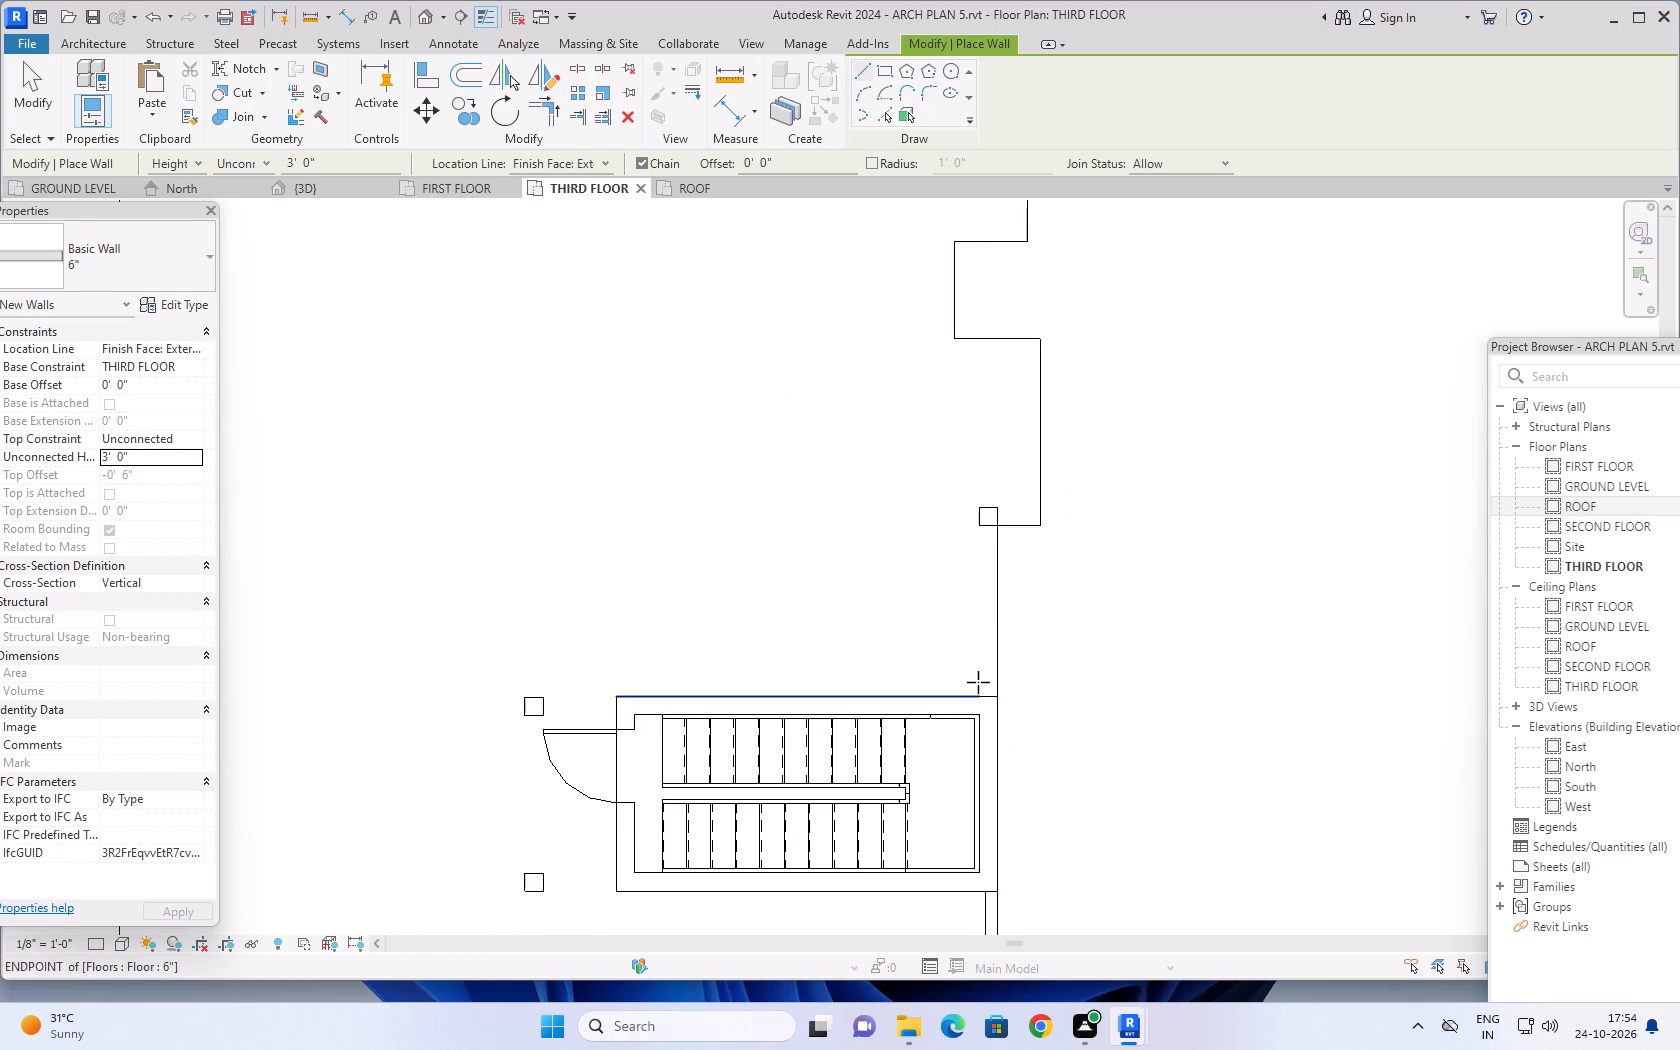
{"action": "scroll", "coordinate": [978, 682], "scroll_direction": "up", "scroll_amount": 7}
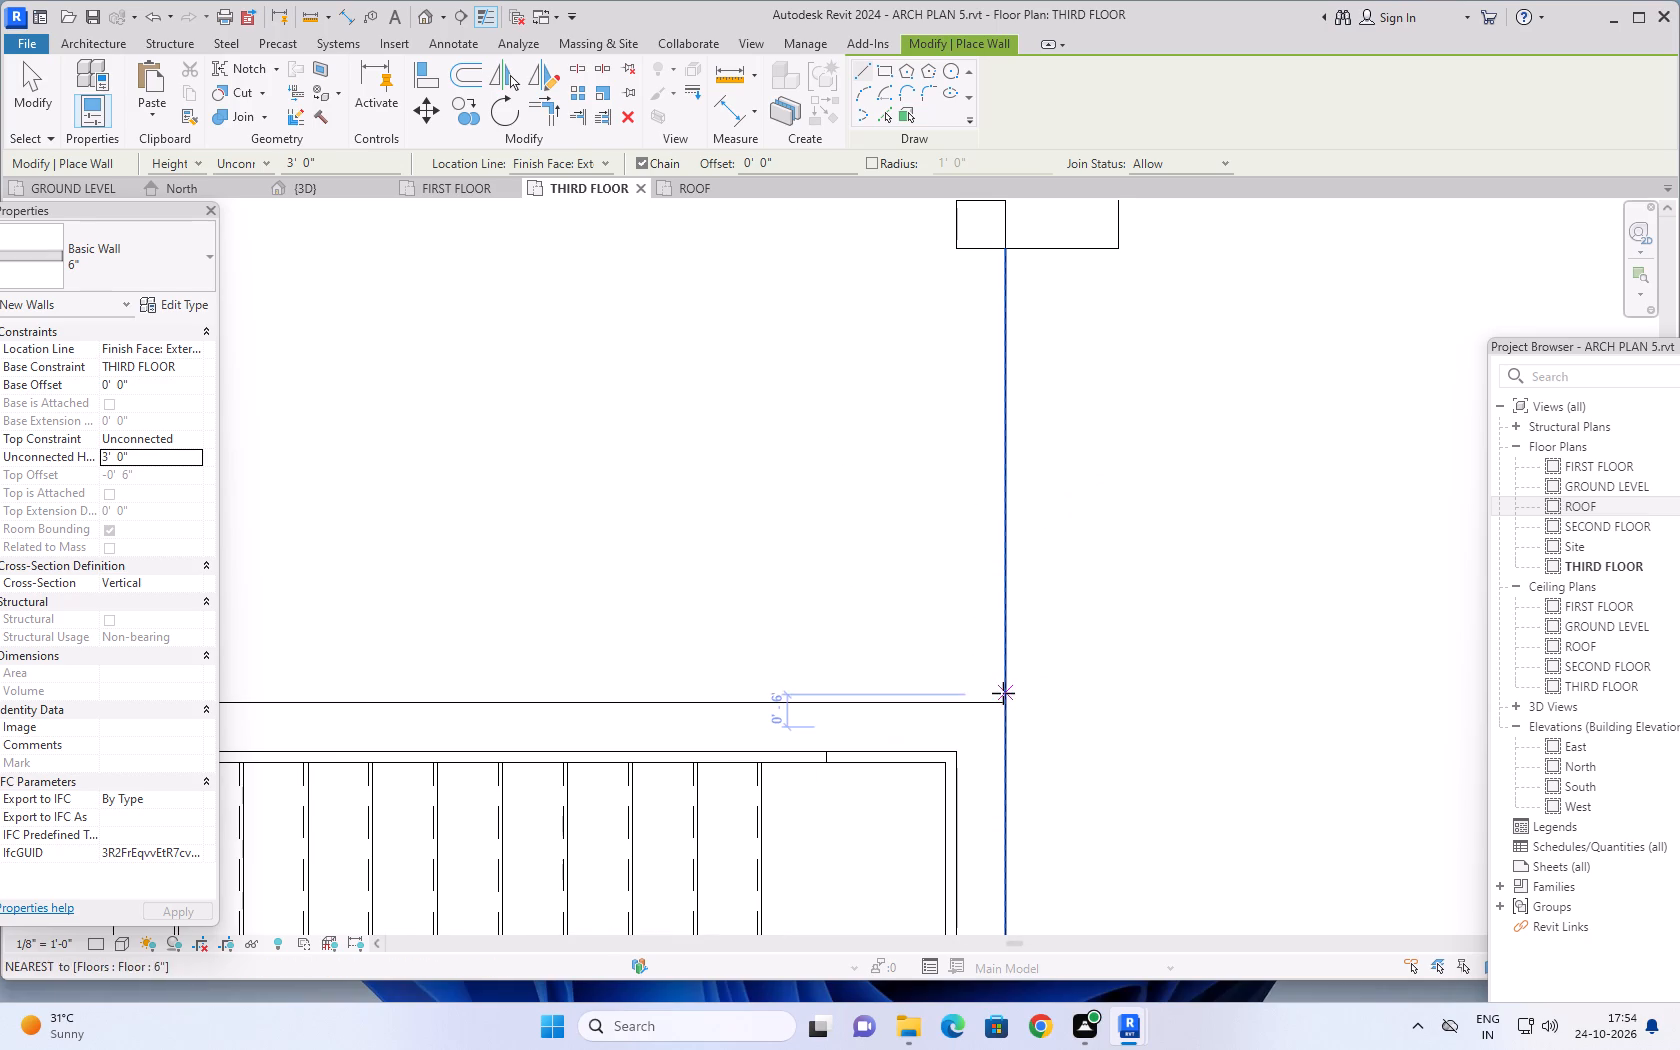
{"action": "left_click", "coordinate": [1003, 704]}
{"action": "key", "text": "space"}
{"action": "scroll", "coordinate": [1007, 437], "scroll_direction": "down", "scroll_amount": 2}
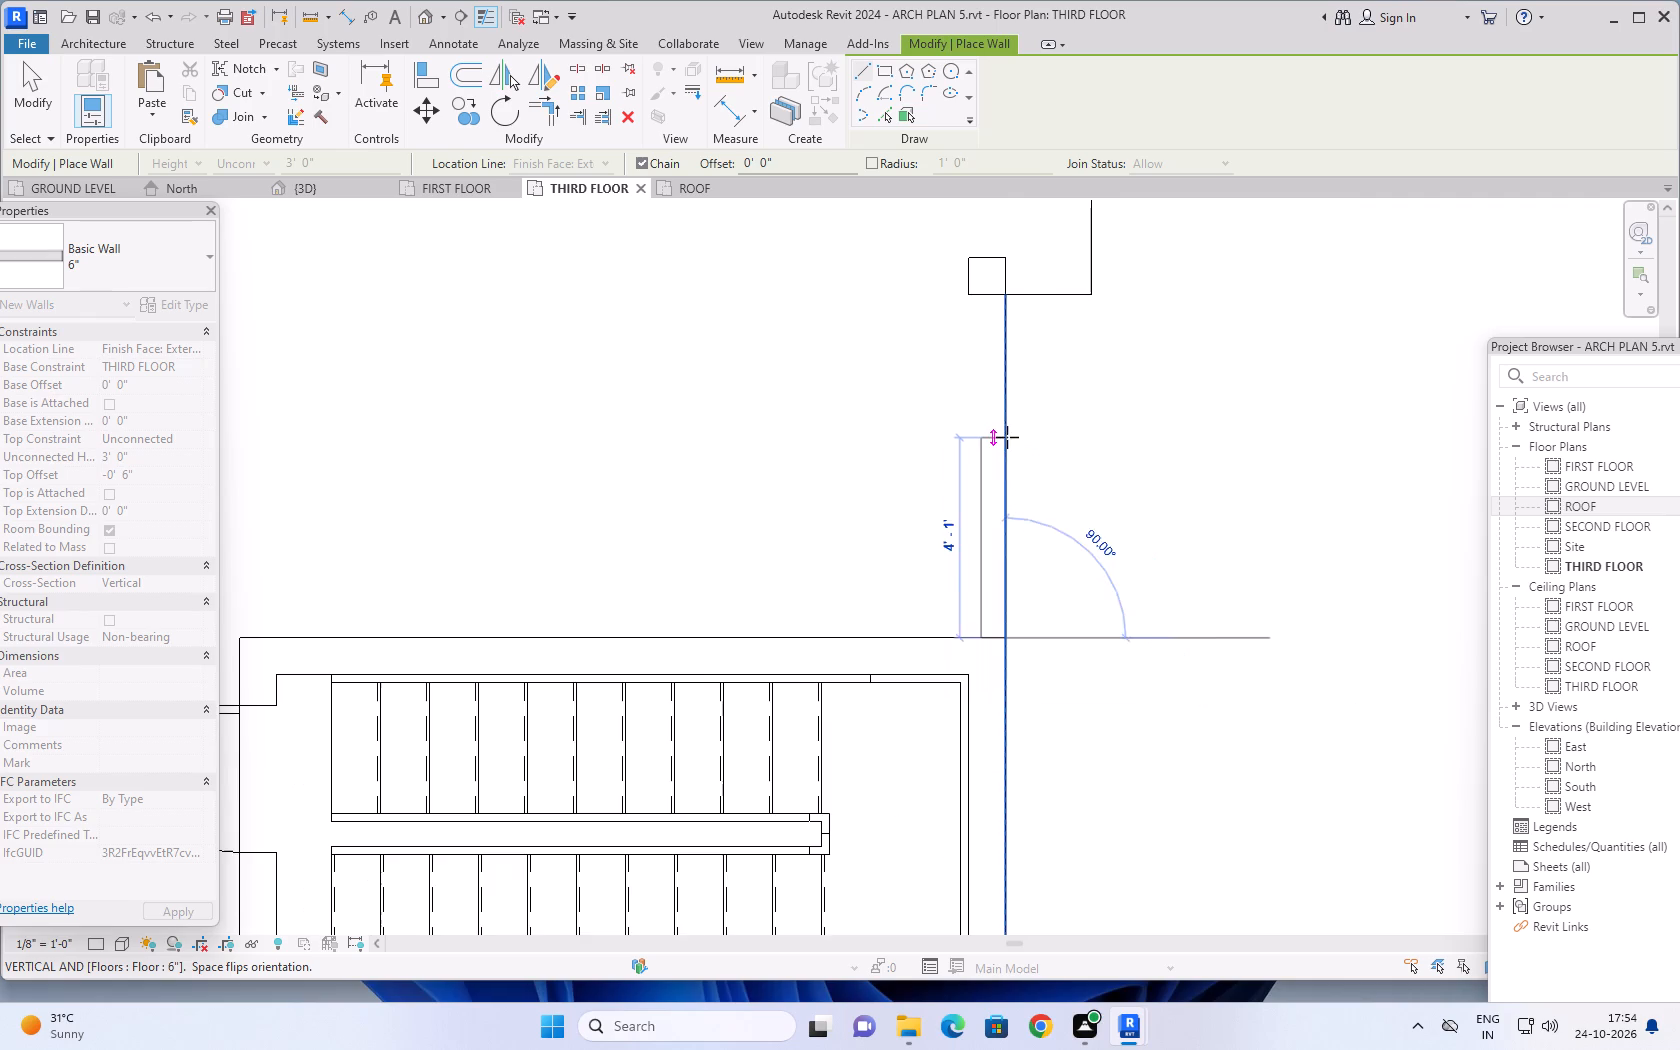
{"action": "middle_click_drag", "start_coordinate": [1007, 427], "coordinate": [1007, 714]}
{"action": "scroll", "coordinate": [998, 608], "scroll_direction": "up", "scroll_amount": 4}
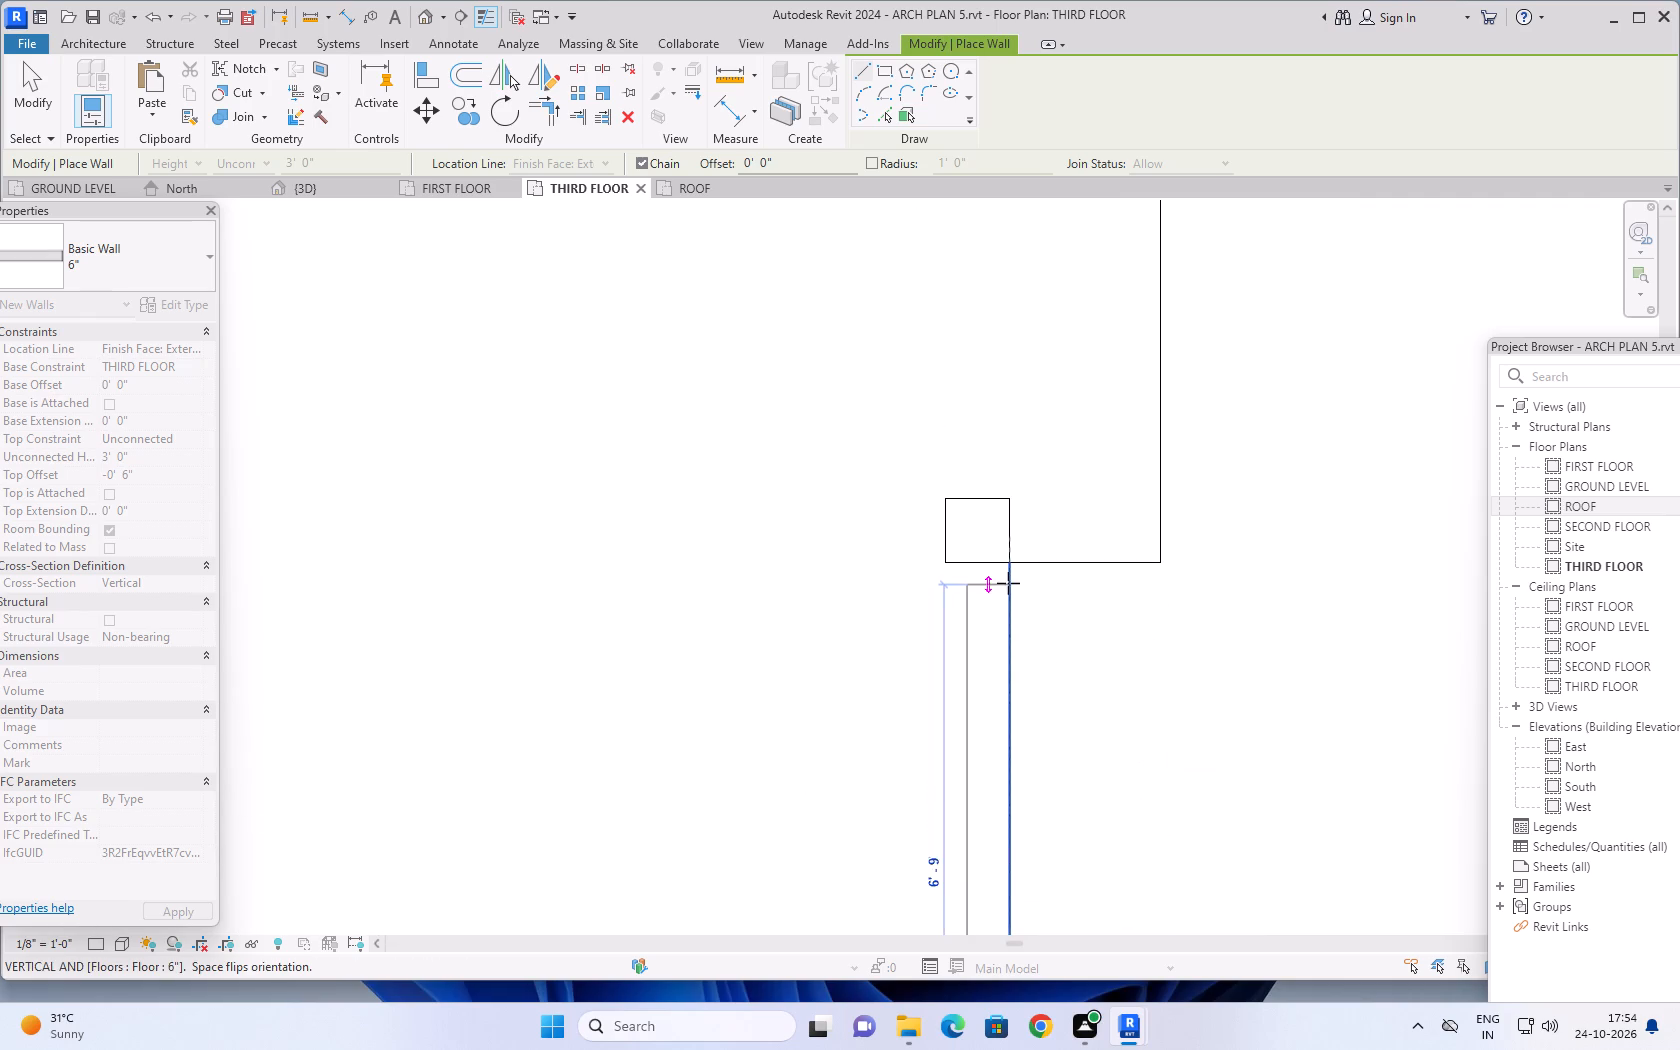
{"action": "left_click", "coordinate": [1006, 565]}
{"action": "key", "text": "Escape"}
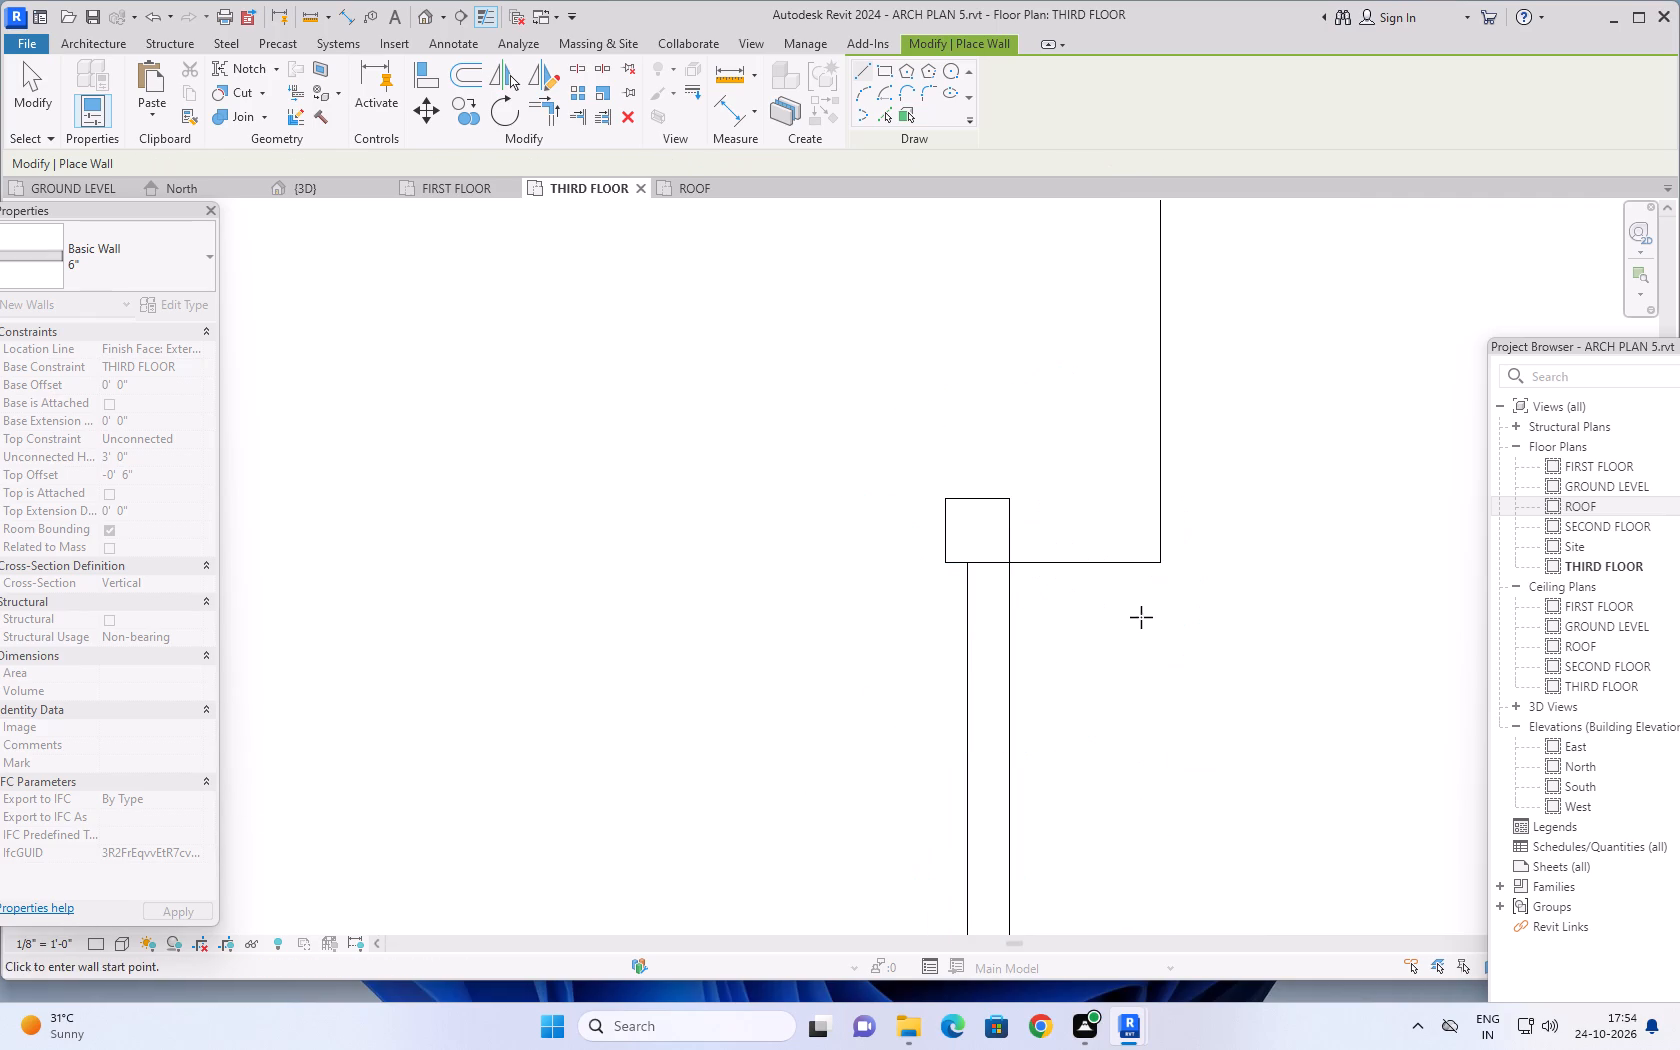
Wall the northeast projection's three sides inside the slab edge, about 1'-9" out, 7'-8" north and 3'-6" back in.
{"action": "left_click", "coordinate": [1010, 560]}
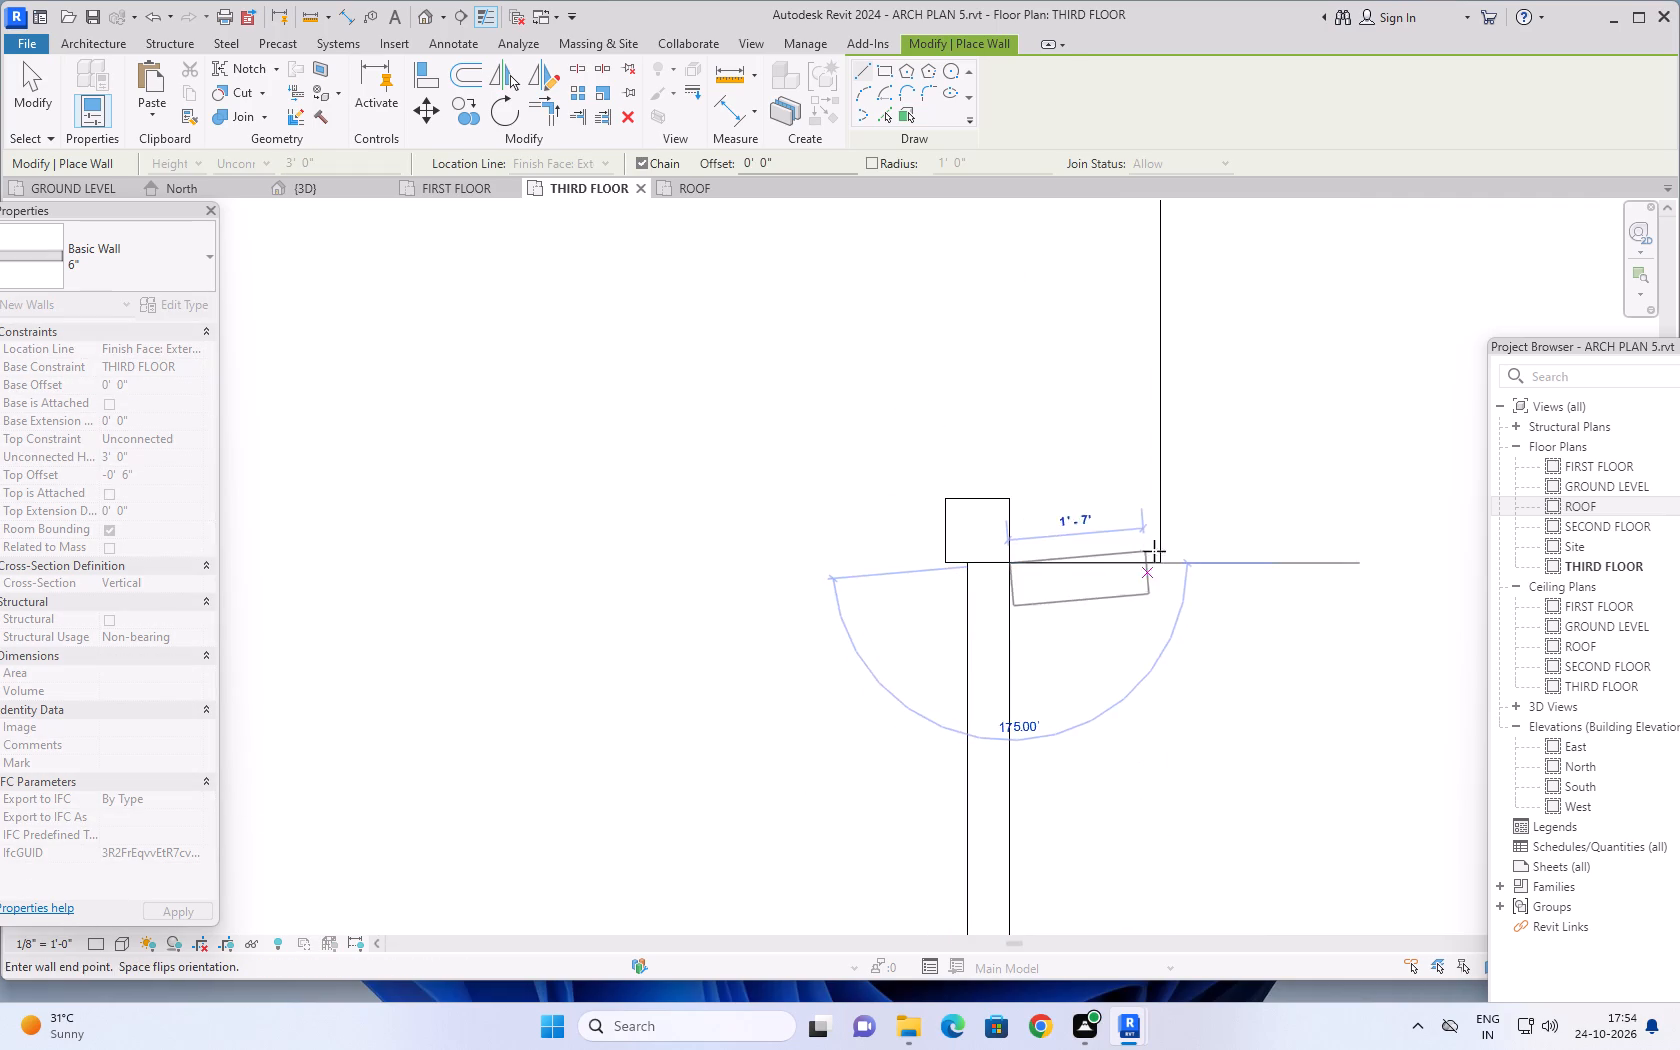
{"action": "key", "text": "space"}
{"action": "left_click", "coordinate": [1160, 560]}
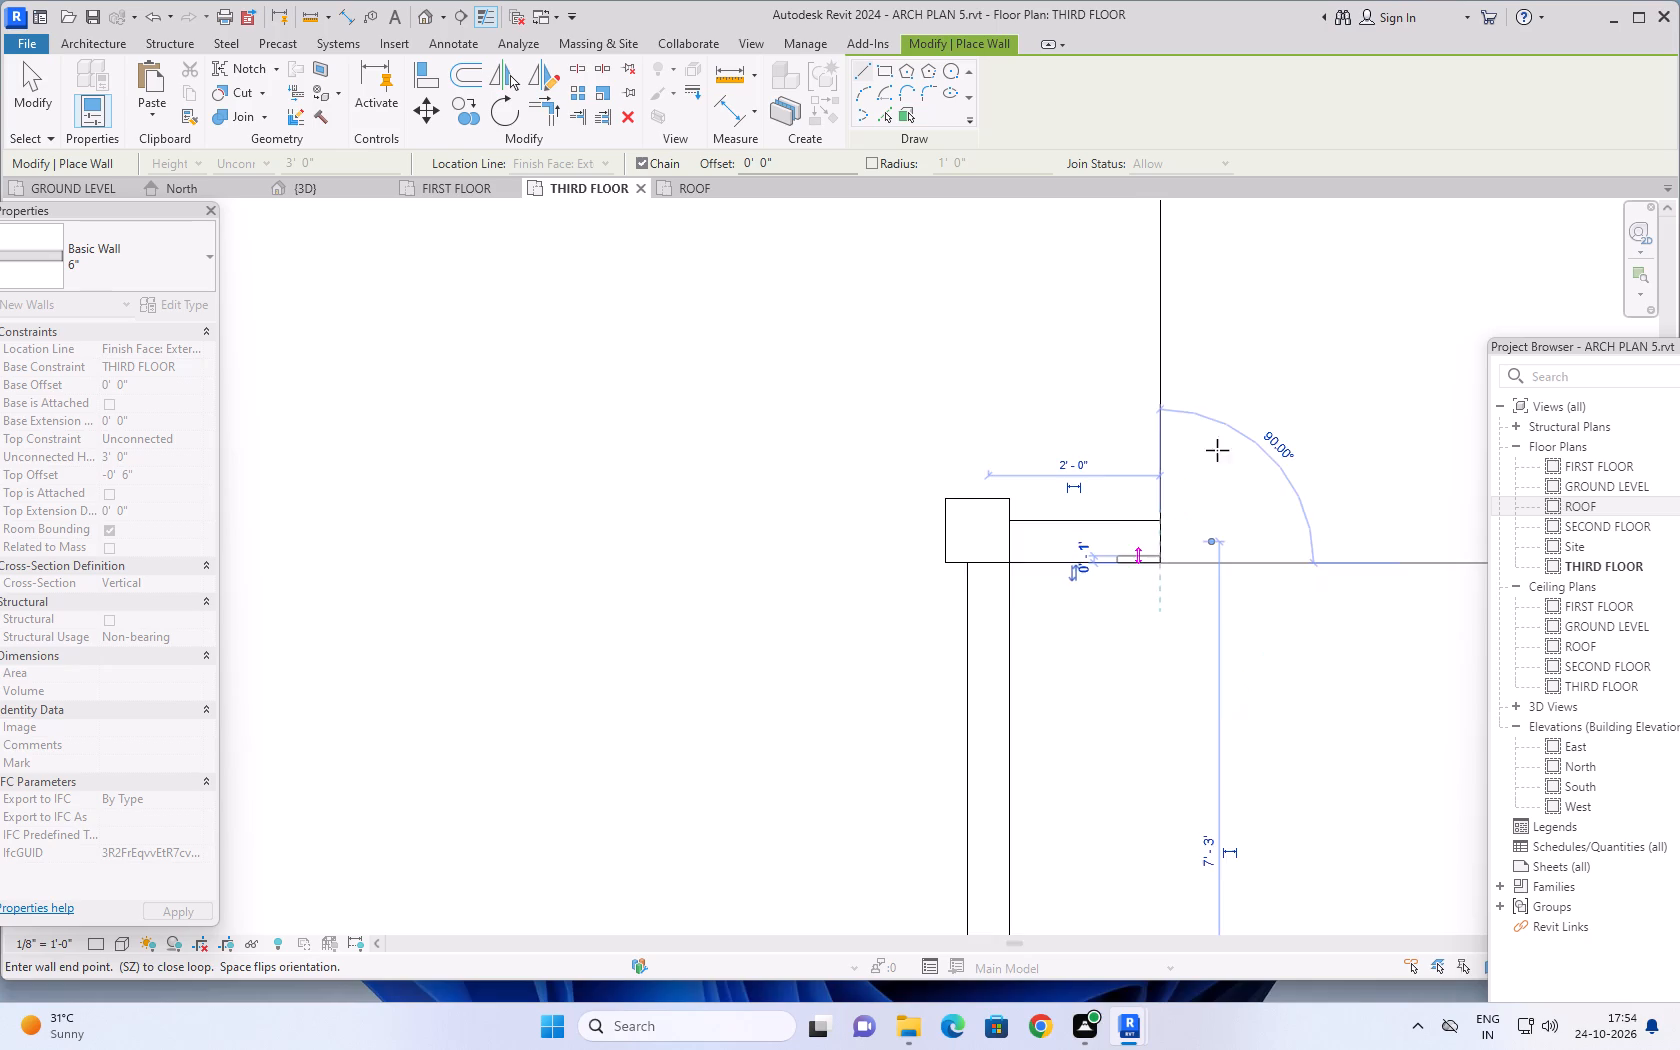
{"action": "scroll", "coordinate": [1217, 450], "scroll_direction": "down", "scroll_amount": 3}
{"action": "middle_click_drag", "start_coordinate": [1225, 424], "coordinate": [1126, 809]}
{"action": "scroll", "coordinate": [1177, 595], "scroll_direction": "down", "scroll_amount": 1}
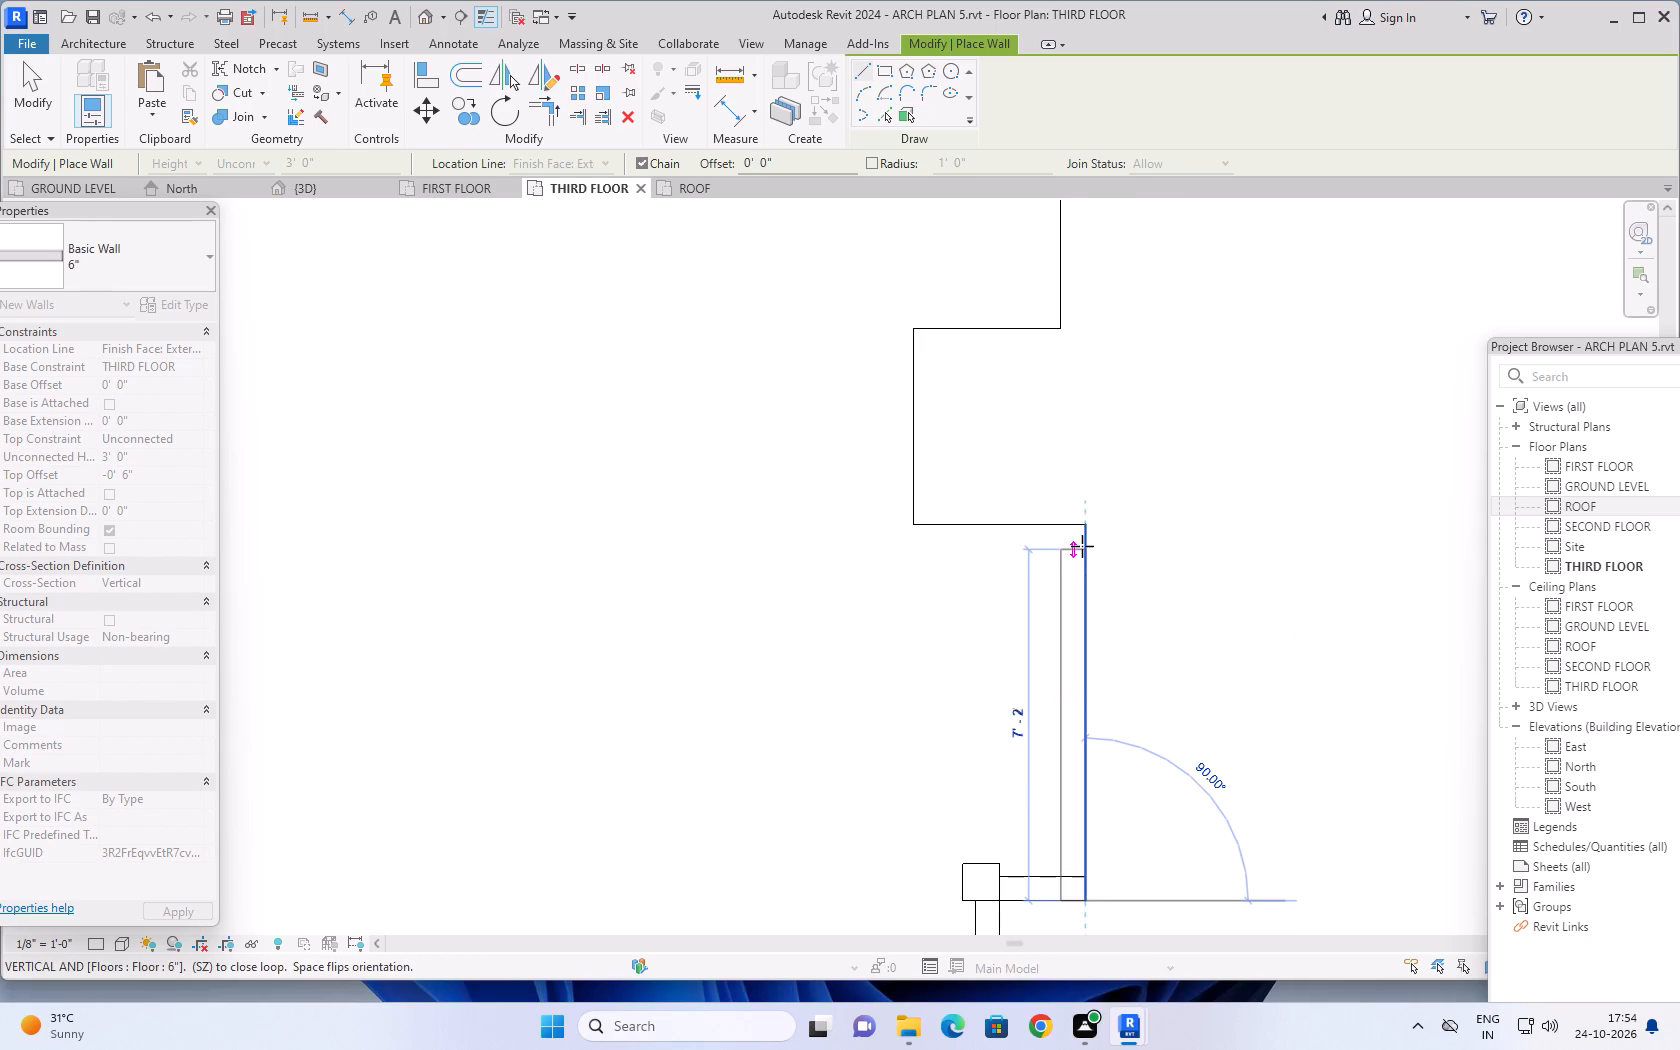
{"action": "left_click", "coordinate": [1082, 527]}
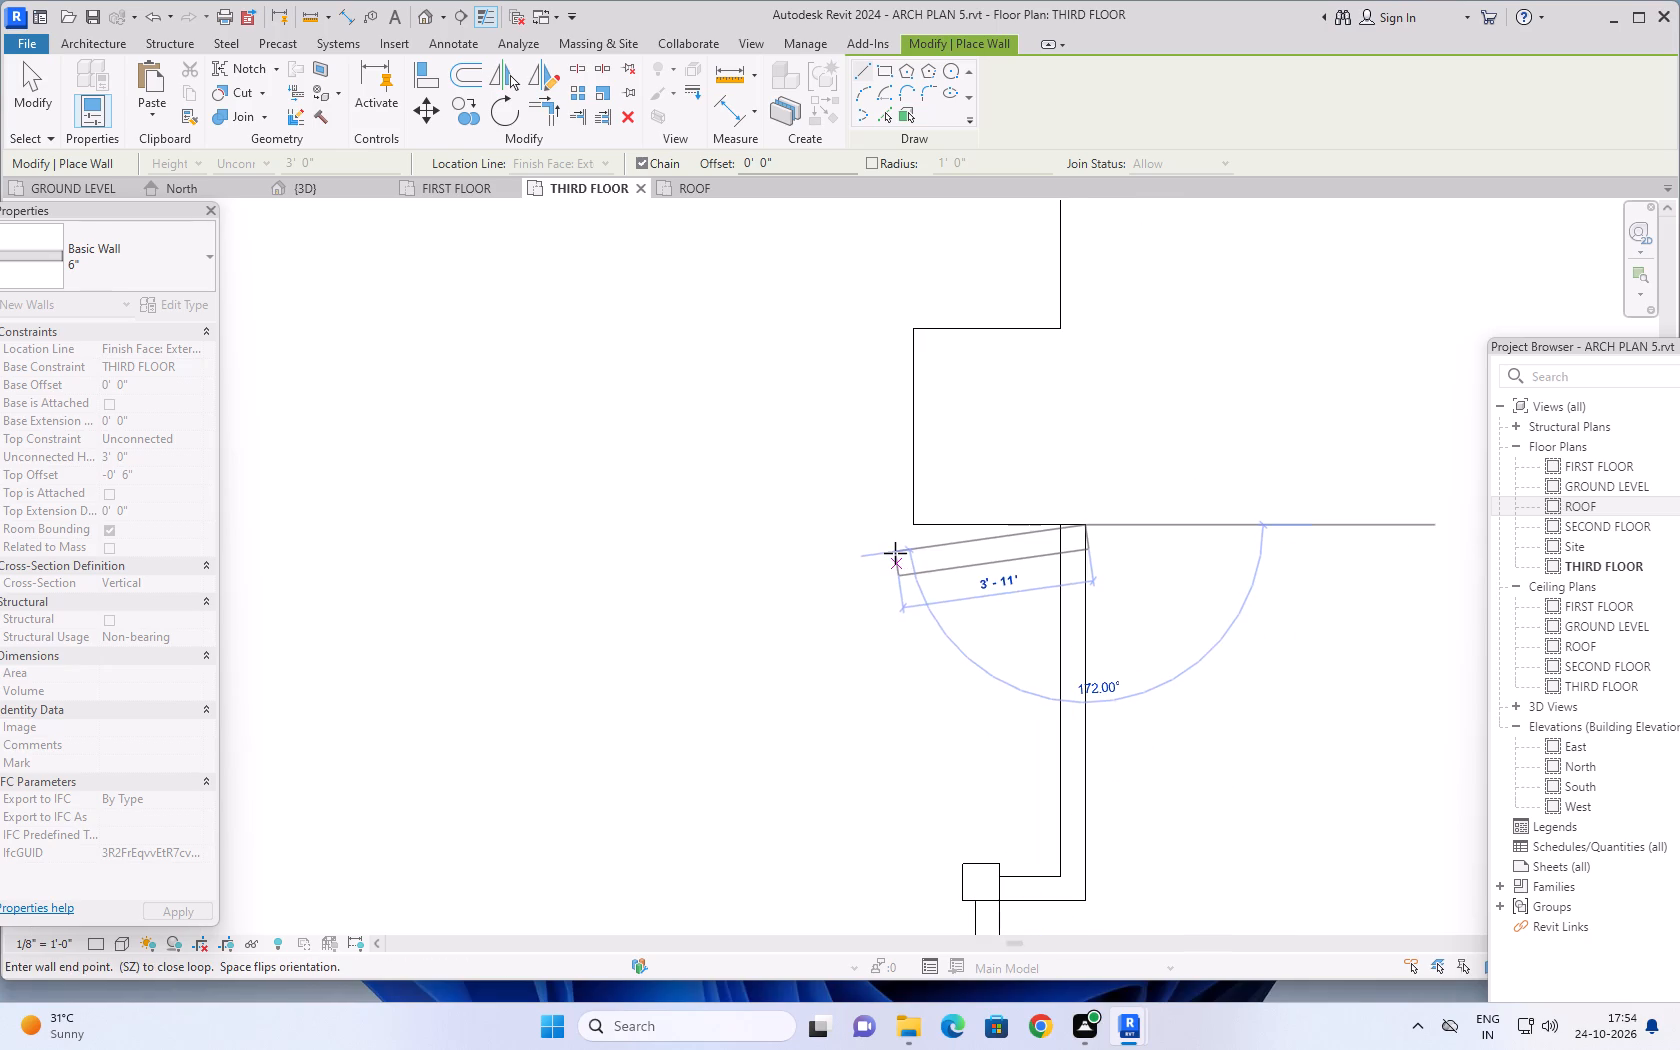
{"action": "left_click", "coordinate": [914, 526]}
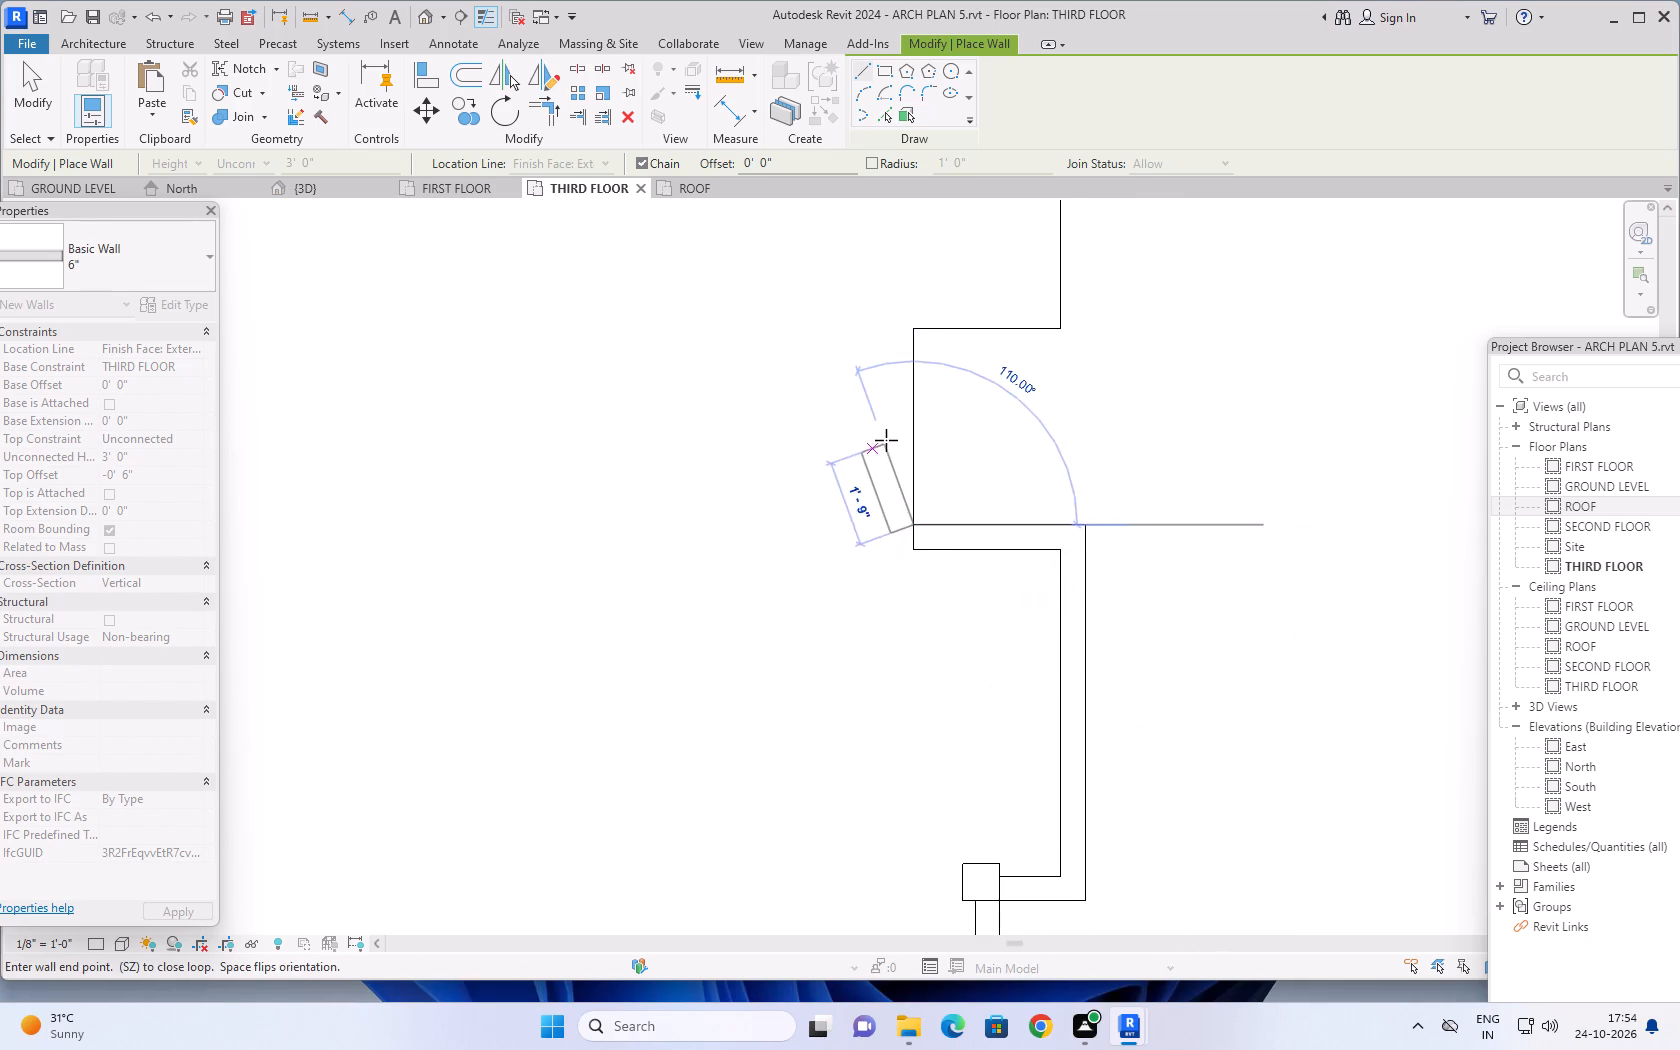
{"action": "key", "text": "Escape"}
Draw the back wall of the northeast recess, about 4'-6" long, on the building side of the slab edge.
{"action": "left_click", "coordinate": [909, 553]}
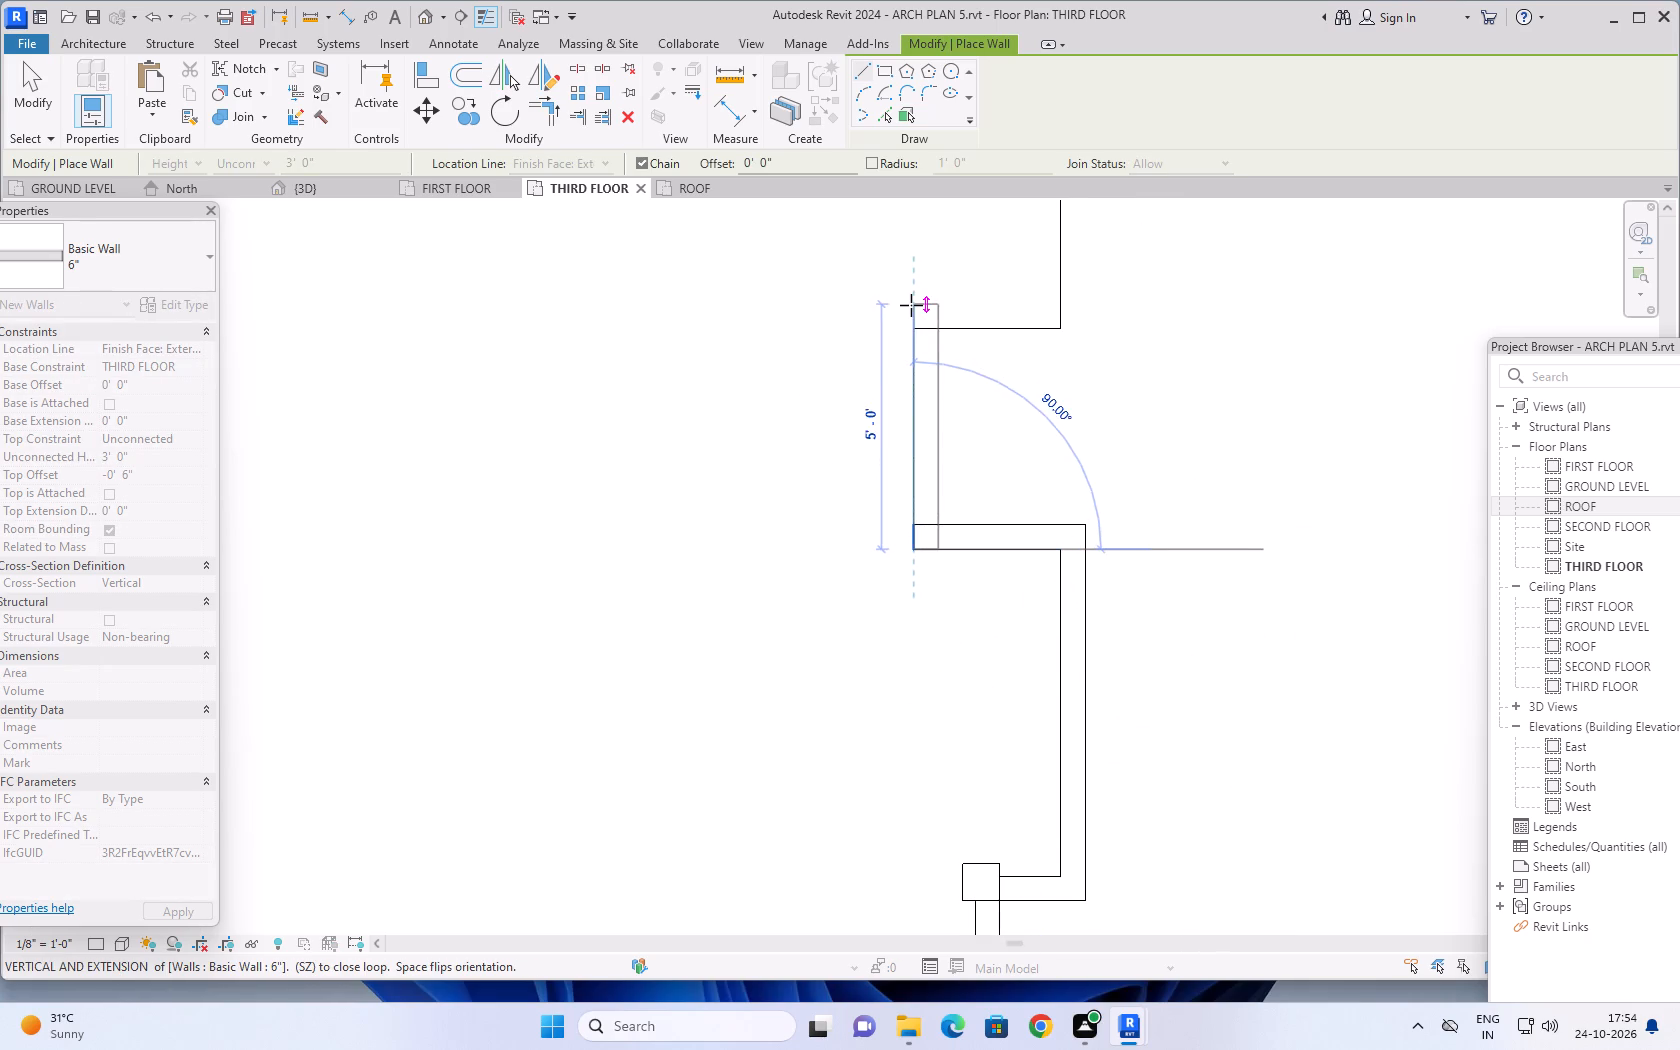
{"action": "key", "text": "space"}
{"action": "left_click", "coordinate": [914, 330]}
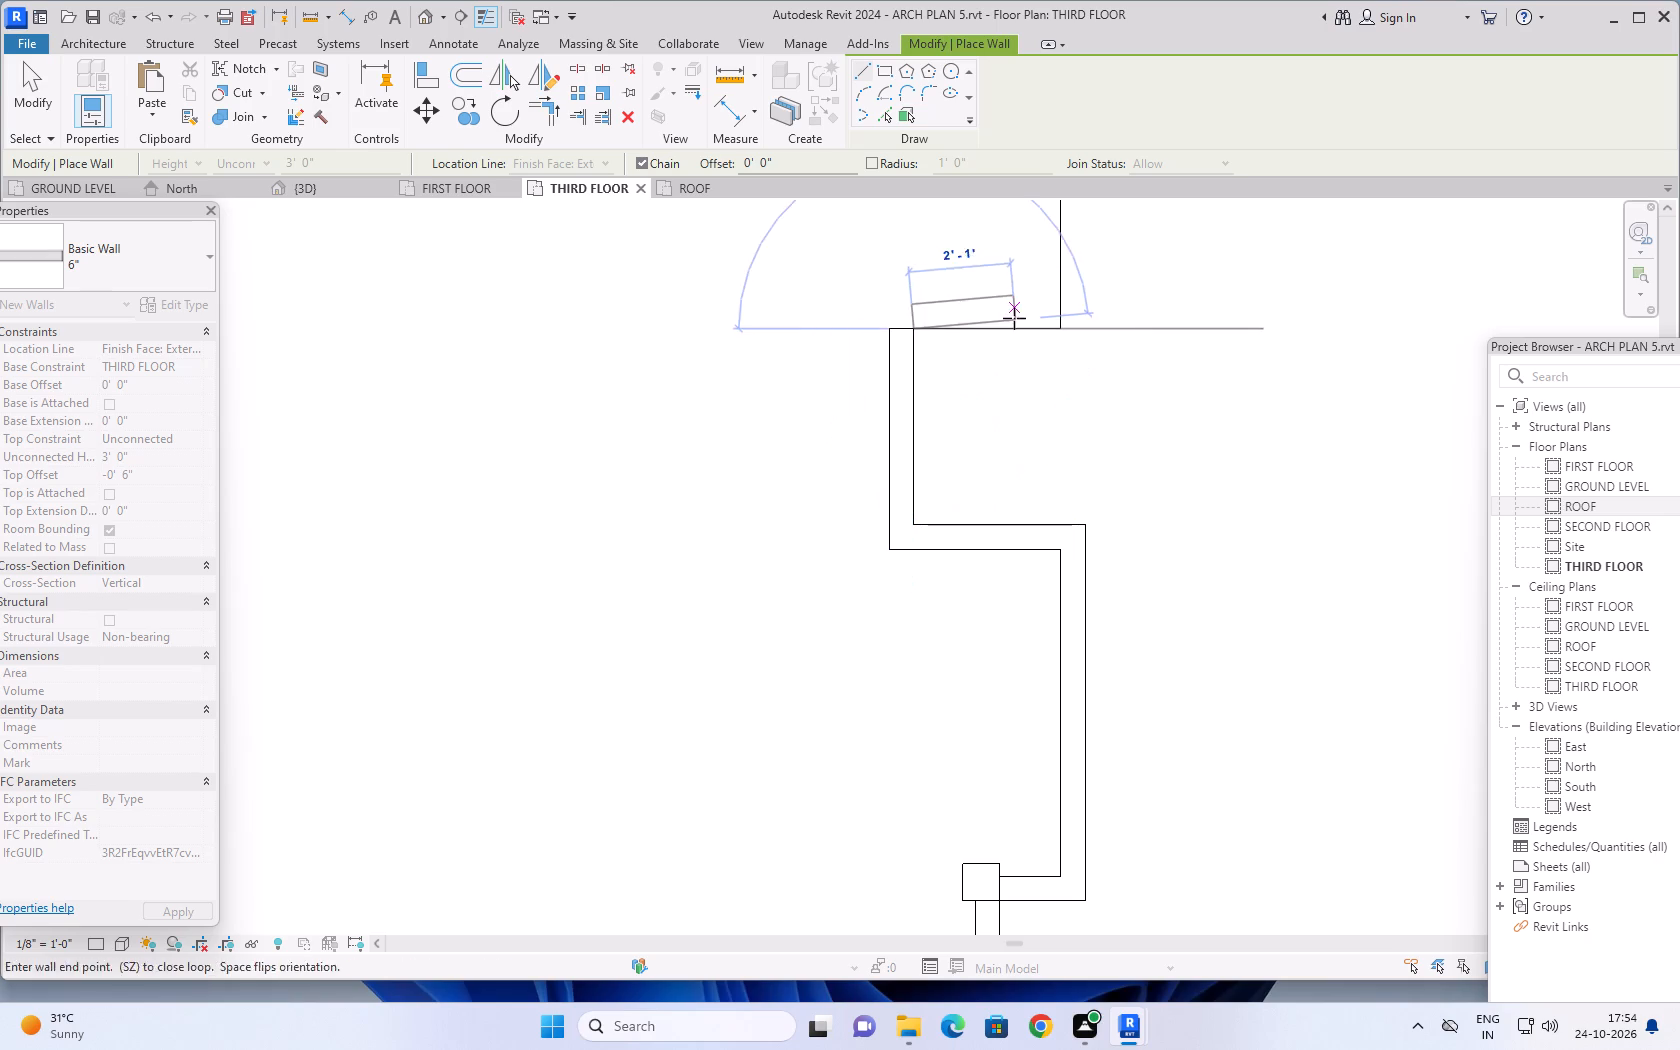
{"action": "key", "text": "Escape"}
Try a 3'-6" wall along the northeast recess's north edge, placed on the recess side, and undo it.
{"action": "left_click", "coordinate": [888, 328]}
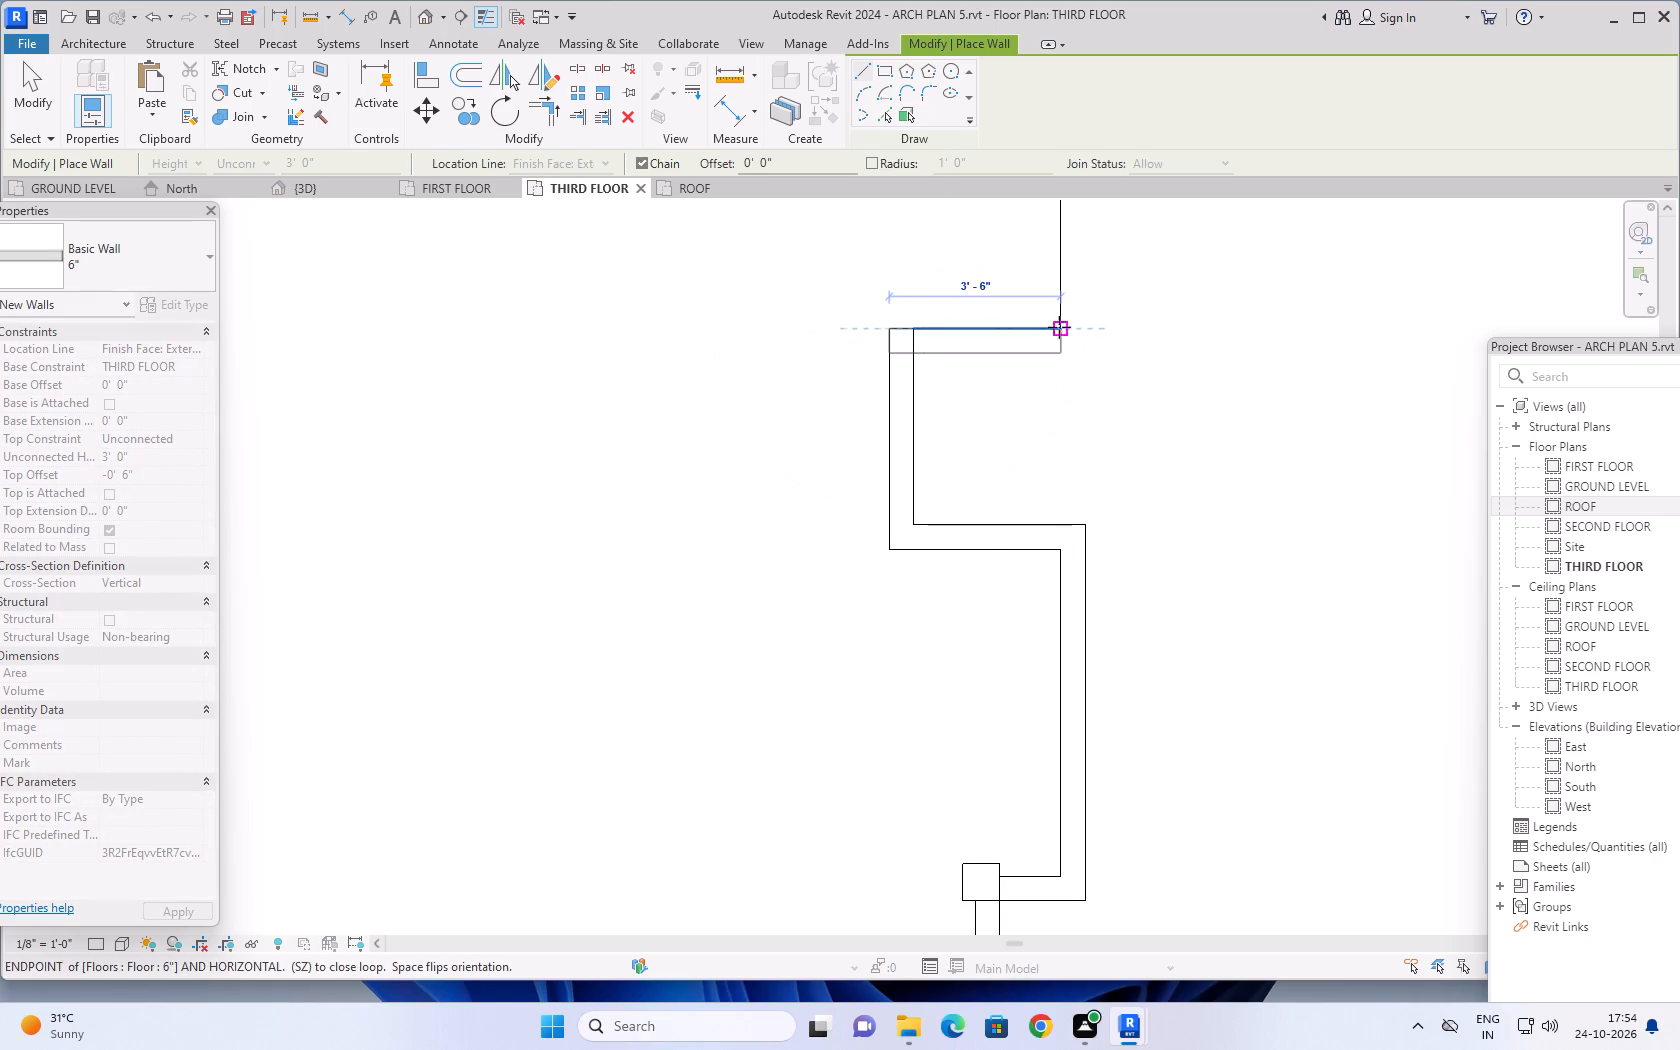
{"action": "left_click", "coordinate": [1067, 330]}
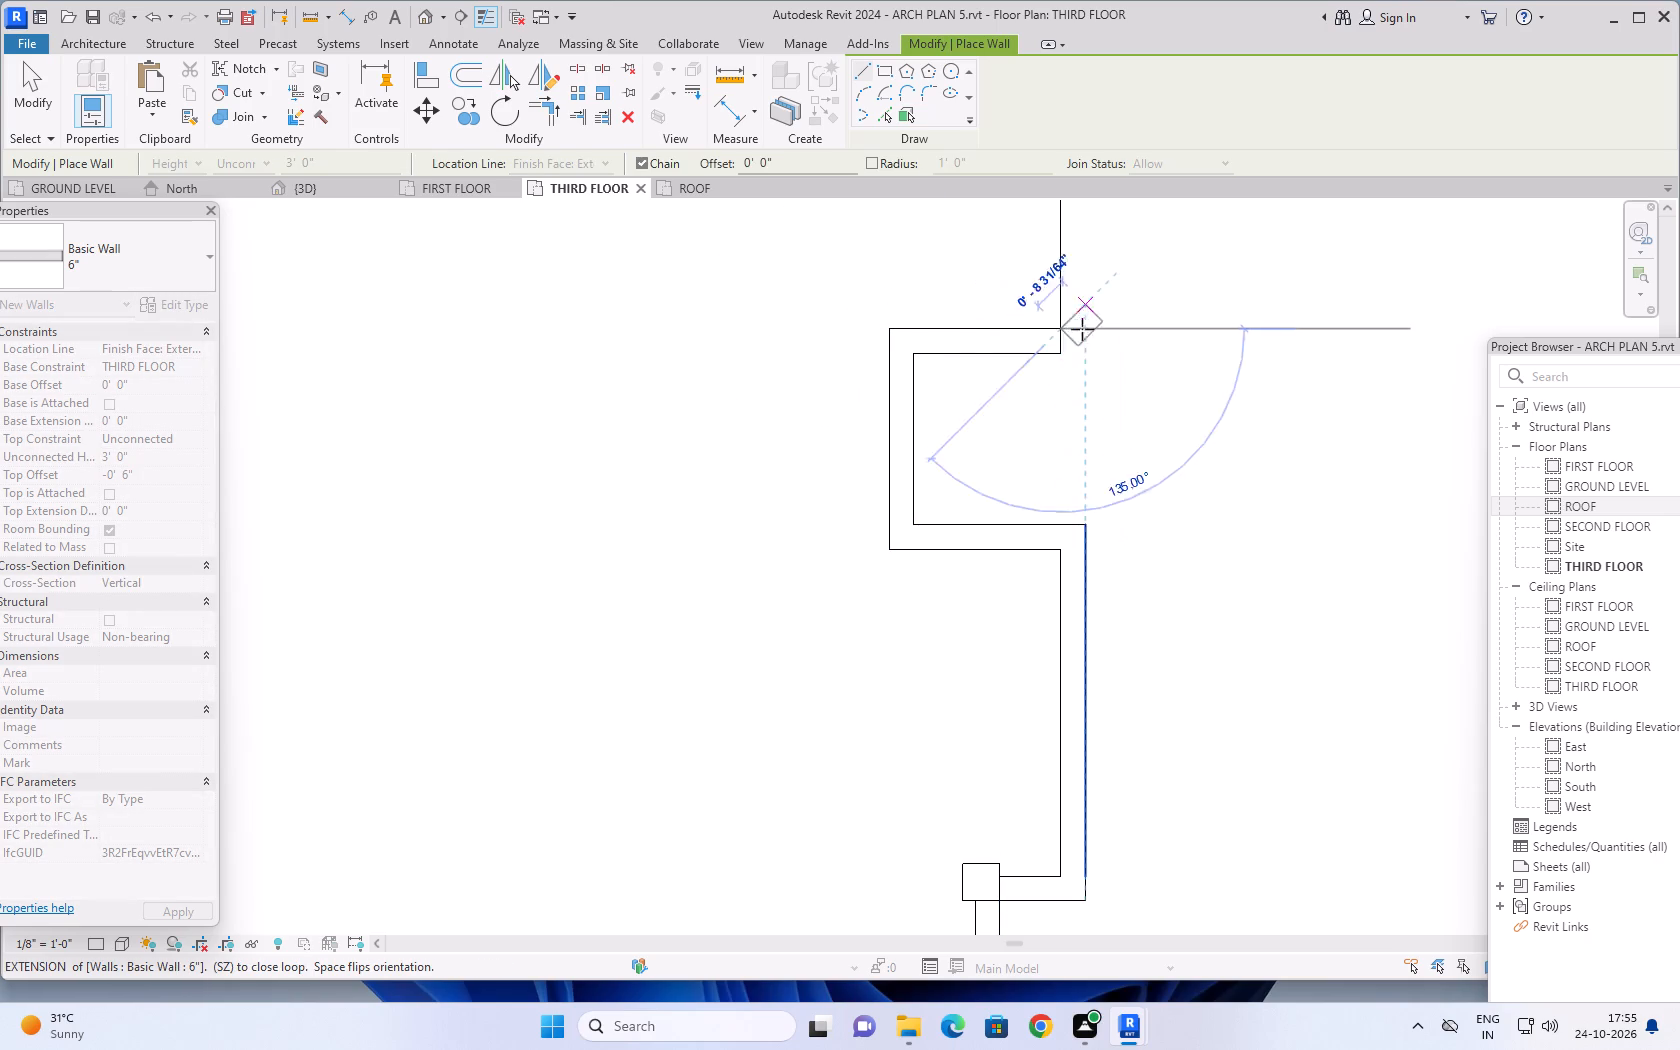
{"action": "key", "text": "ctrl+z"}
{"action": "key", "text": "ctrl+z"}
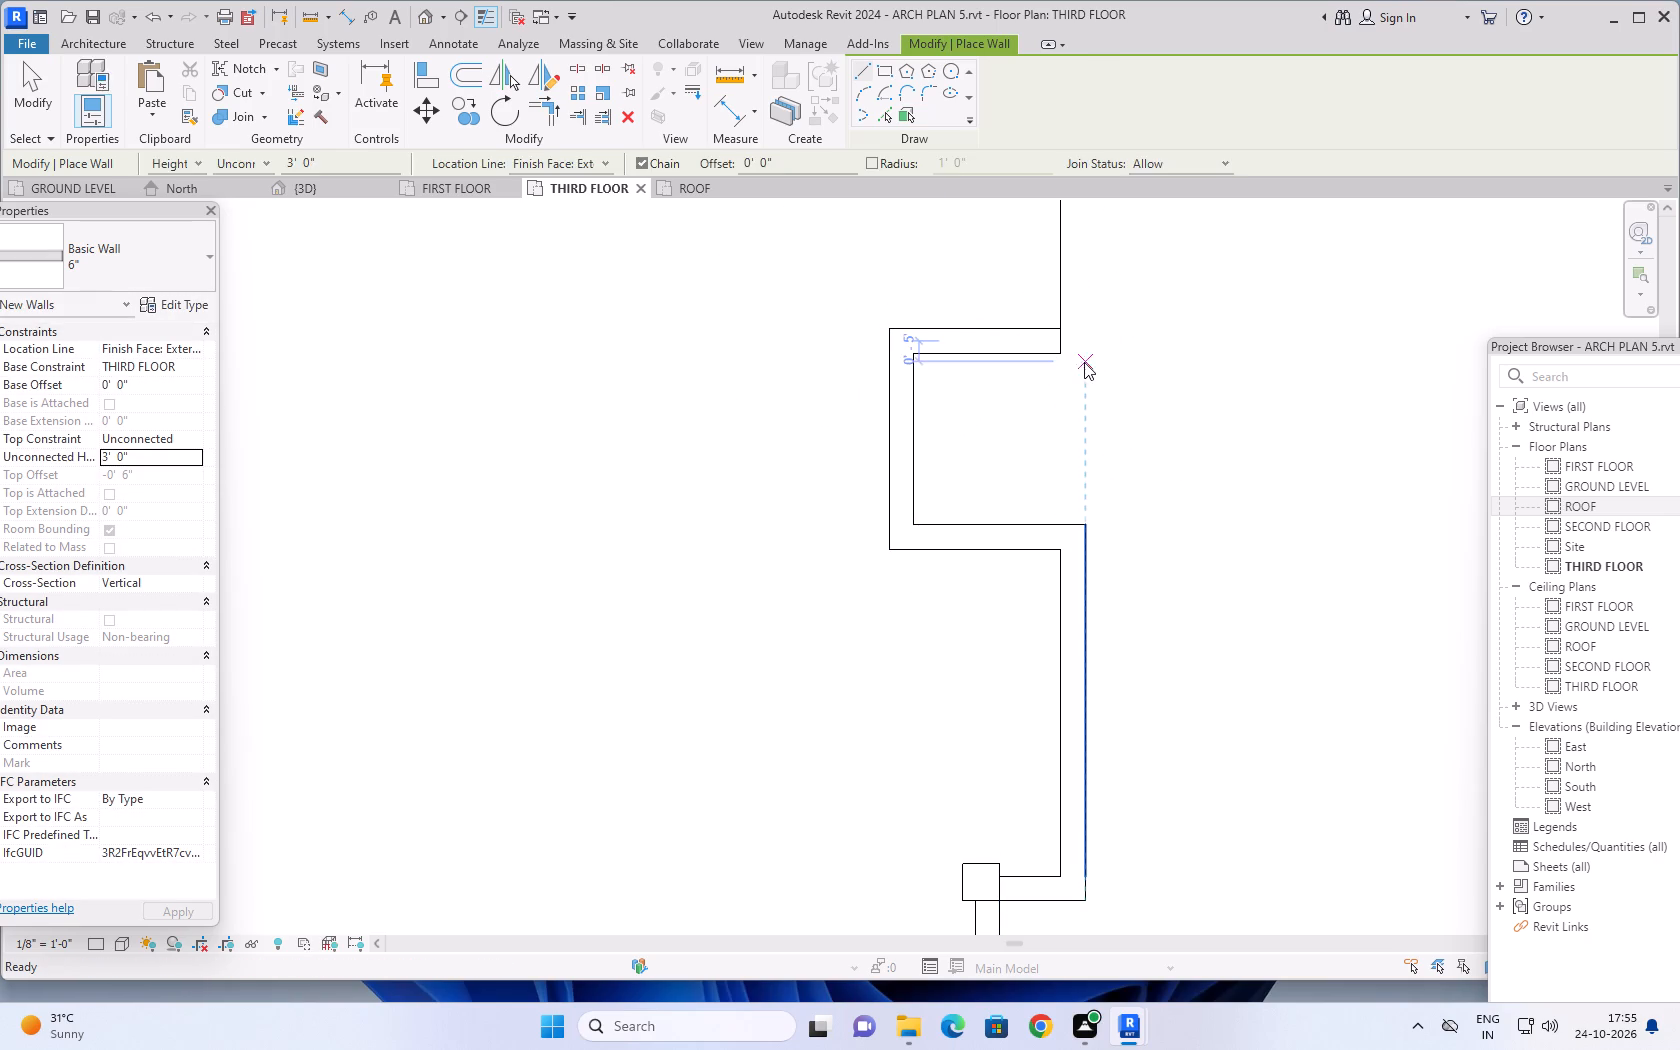
Draw a 3'-6" wall along the northeast recess's north edge, with its thickness on the slab side.
{"action": "scroll", "coordinate": [896, 314], "scroll_direction": "up", "scroll_amount": 3}
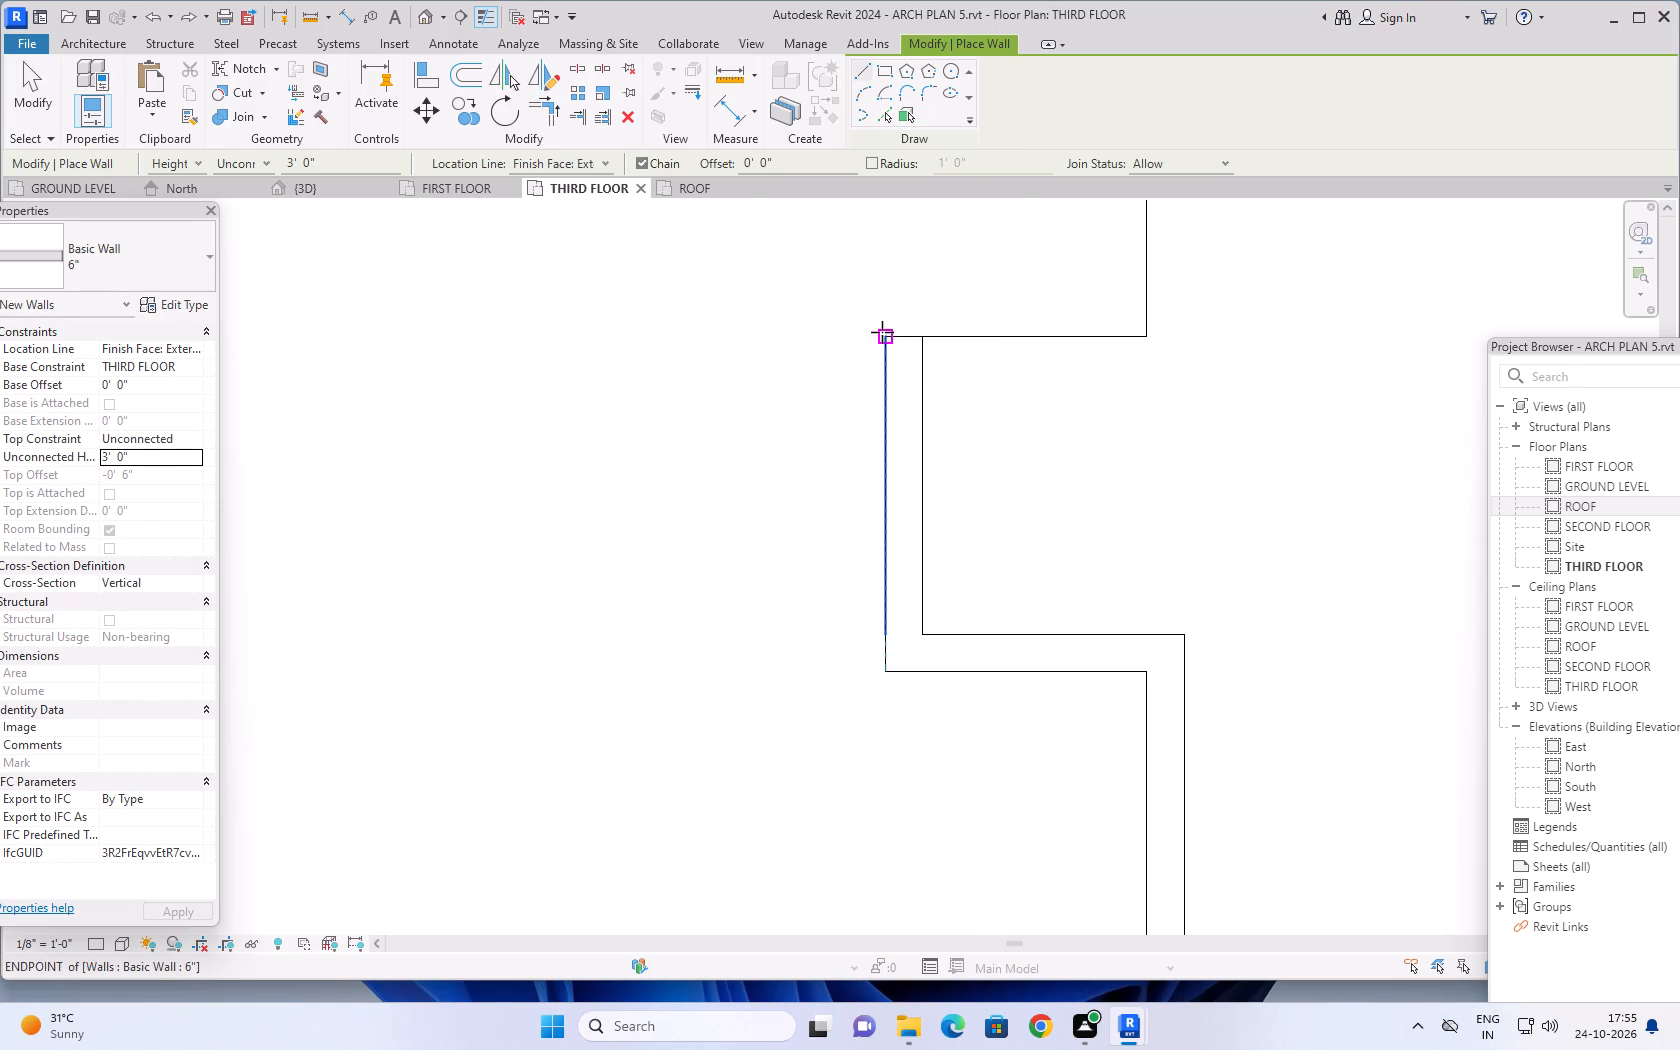
{"action": "left_click", "coordinate": [882, 332]}
{"action": "key", "text": "space"}
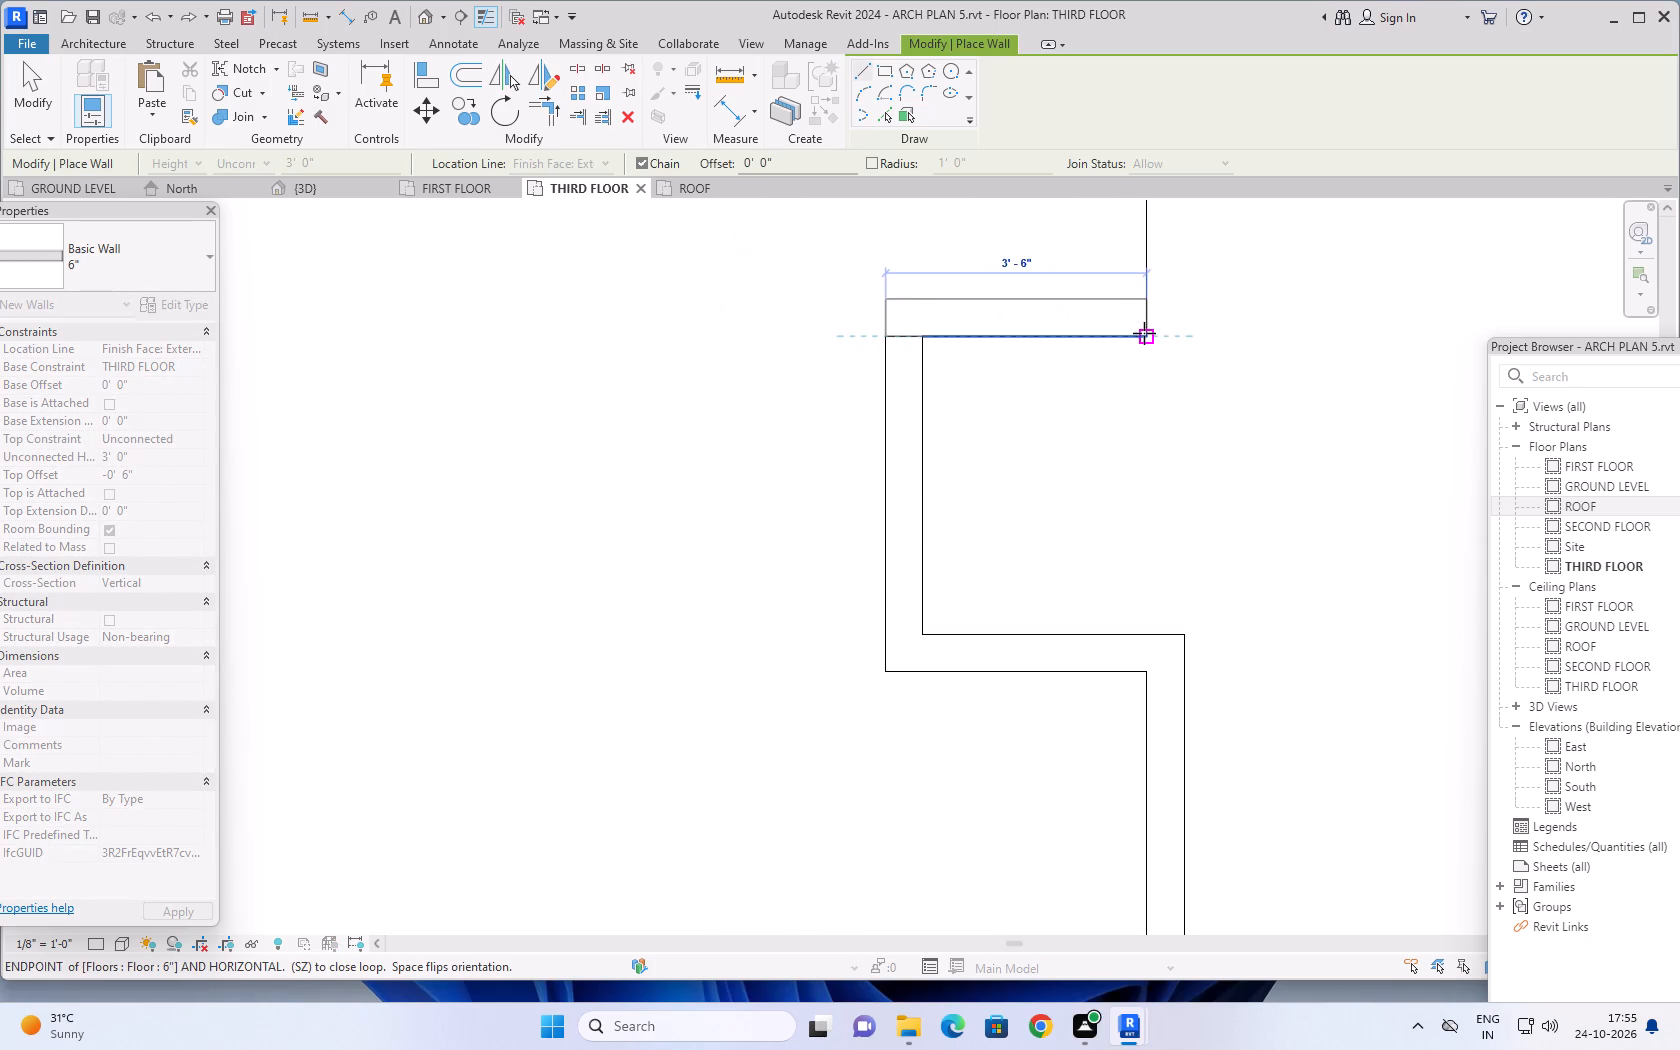
{"action": "left_click", "coordinate": [1144, 333]}
Wall the northeast corner inside the slab edge, 6'-3" up the east side and about 4' west to the first north-edge column.
{"action": "scroll", "coordinate": [1185, 230], "scroll_direction": "down", "scroll_amount": 3}
{"action": "middle_click_drag", "start_coordinate": [1190, 240], "coordinate": [1120, 520]}
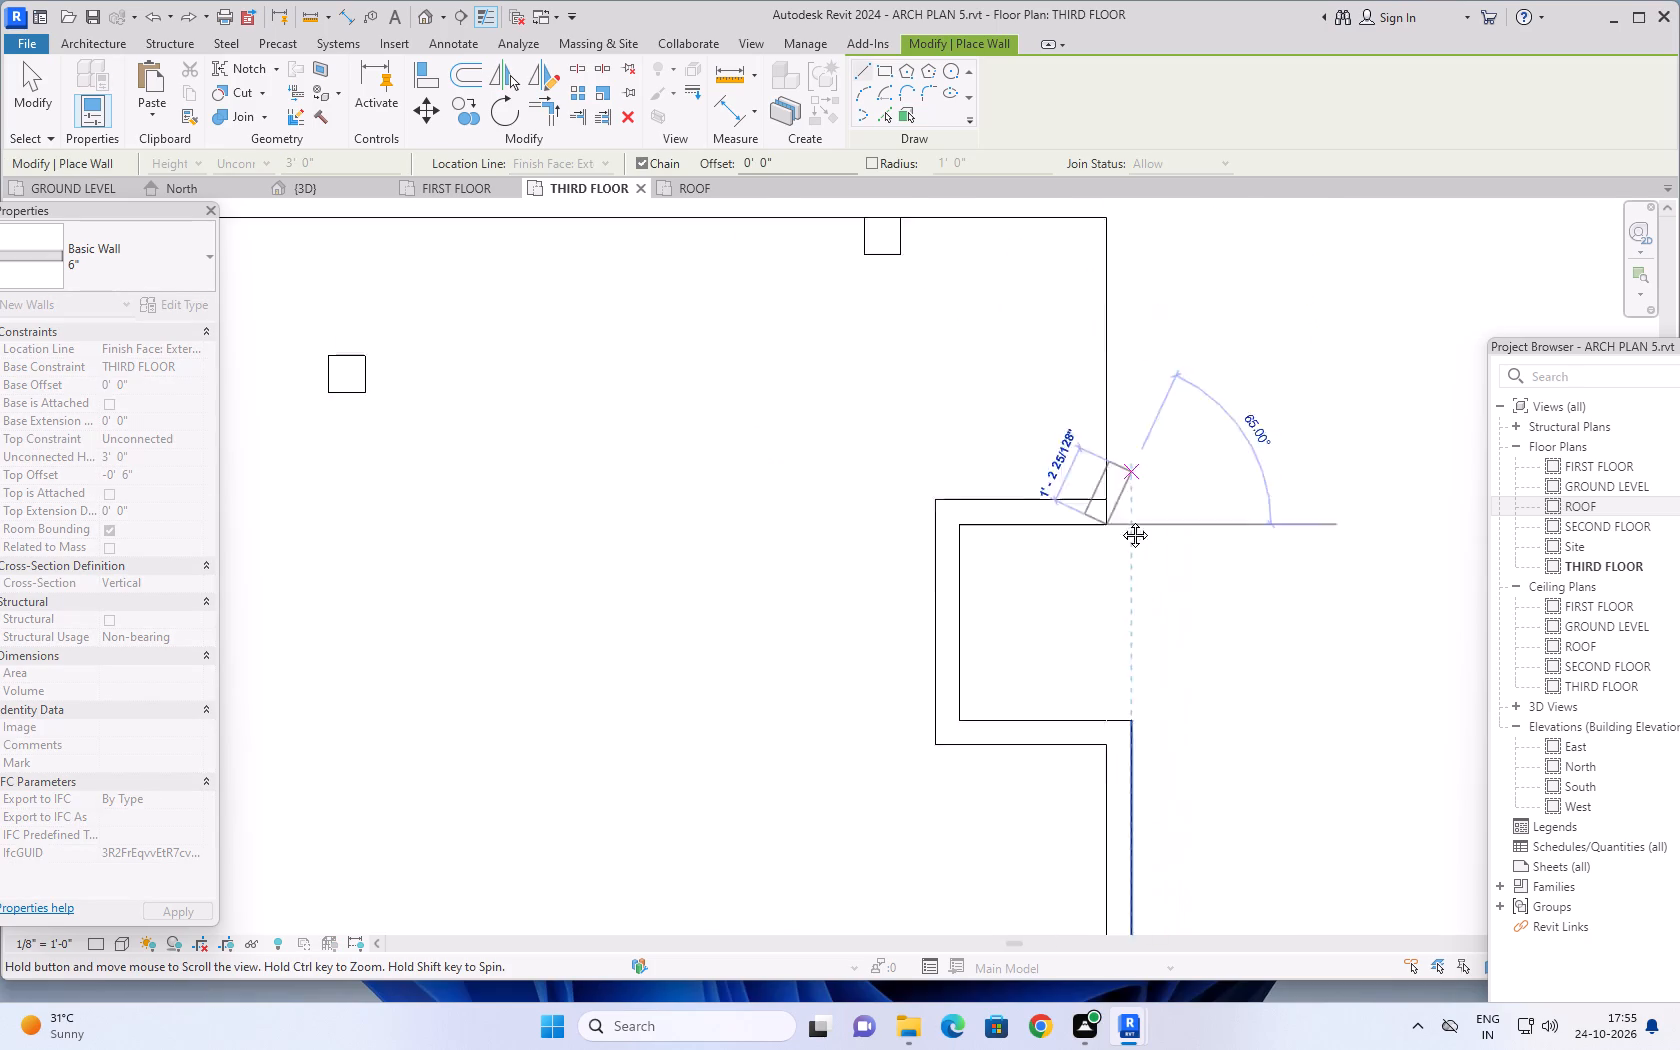
{"action": "middle_click_drag", "start_coordinate": [1120, 520], "coordinate": [1092, 649]}
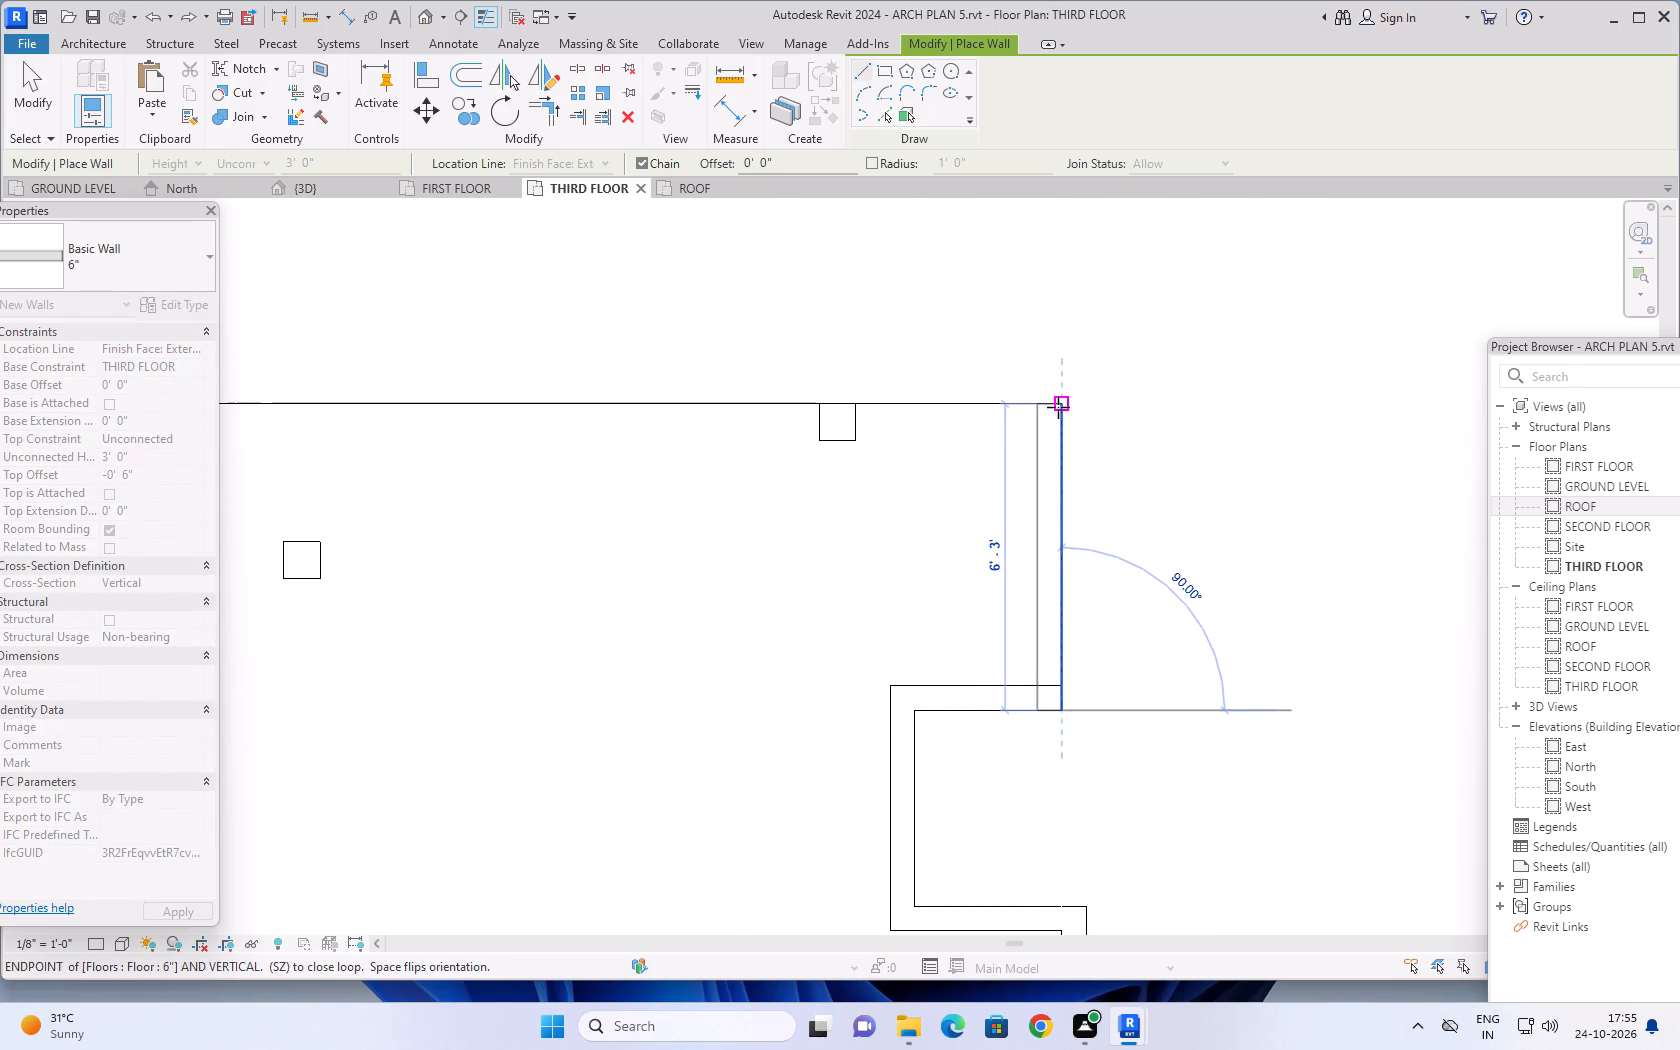
{"action": "left_click", "coordinate": [1058, 407]}
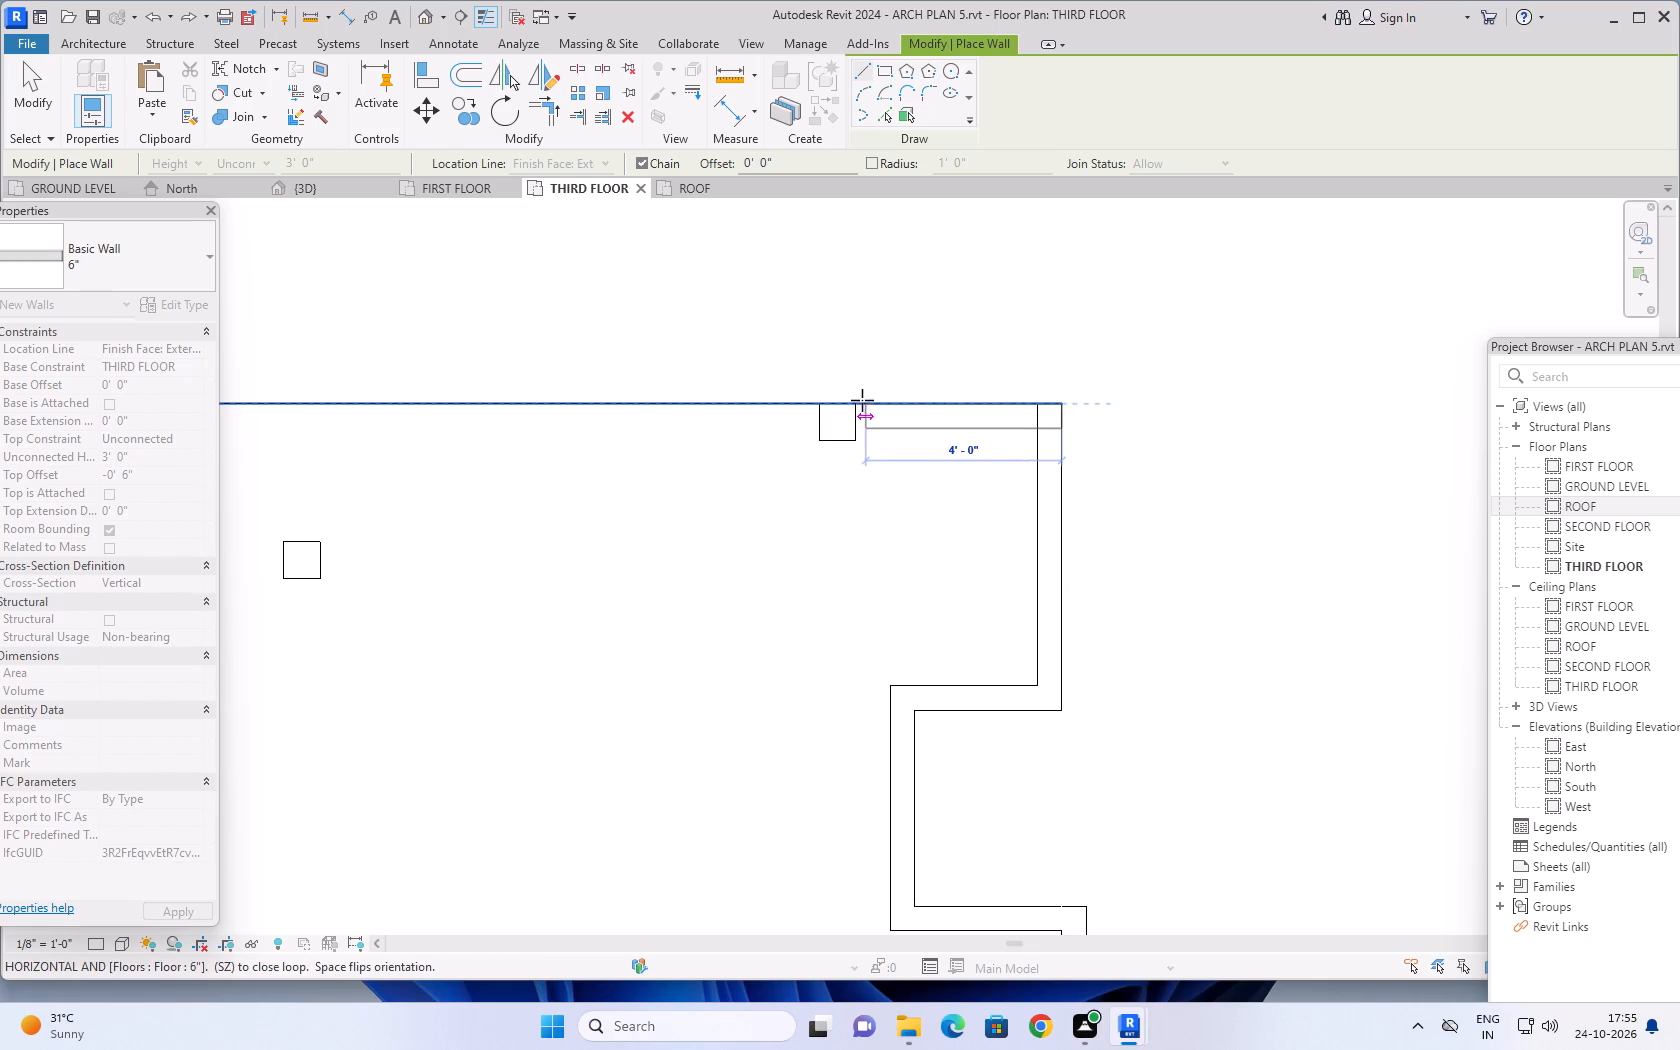
{"action": "left_click", "coordinate": [857, 402]}
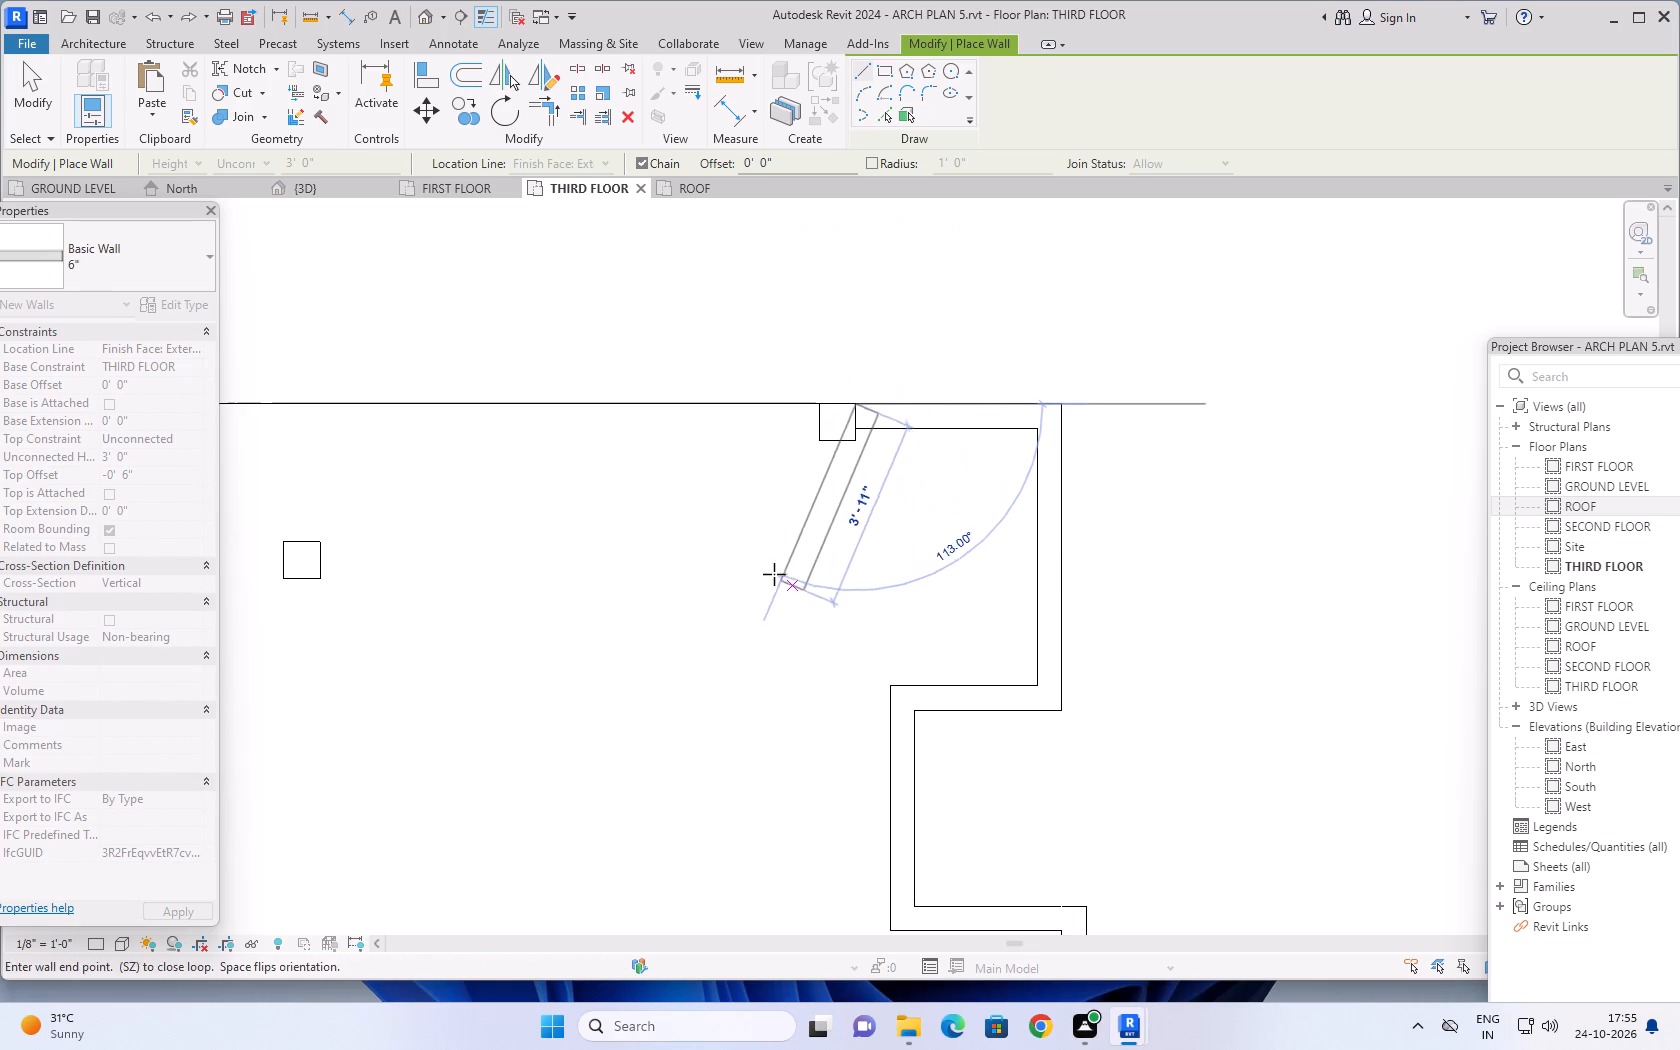
Draw a wall about 15' long between the first two north-edge columns from the east, with its thickness inside the slab edge.
{"action": "key", "text": "Escape"}
{"action": "left_click", "coordinate": [814, 408]}
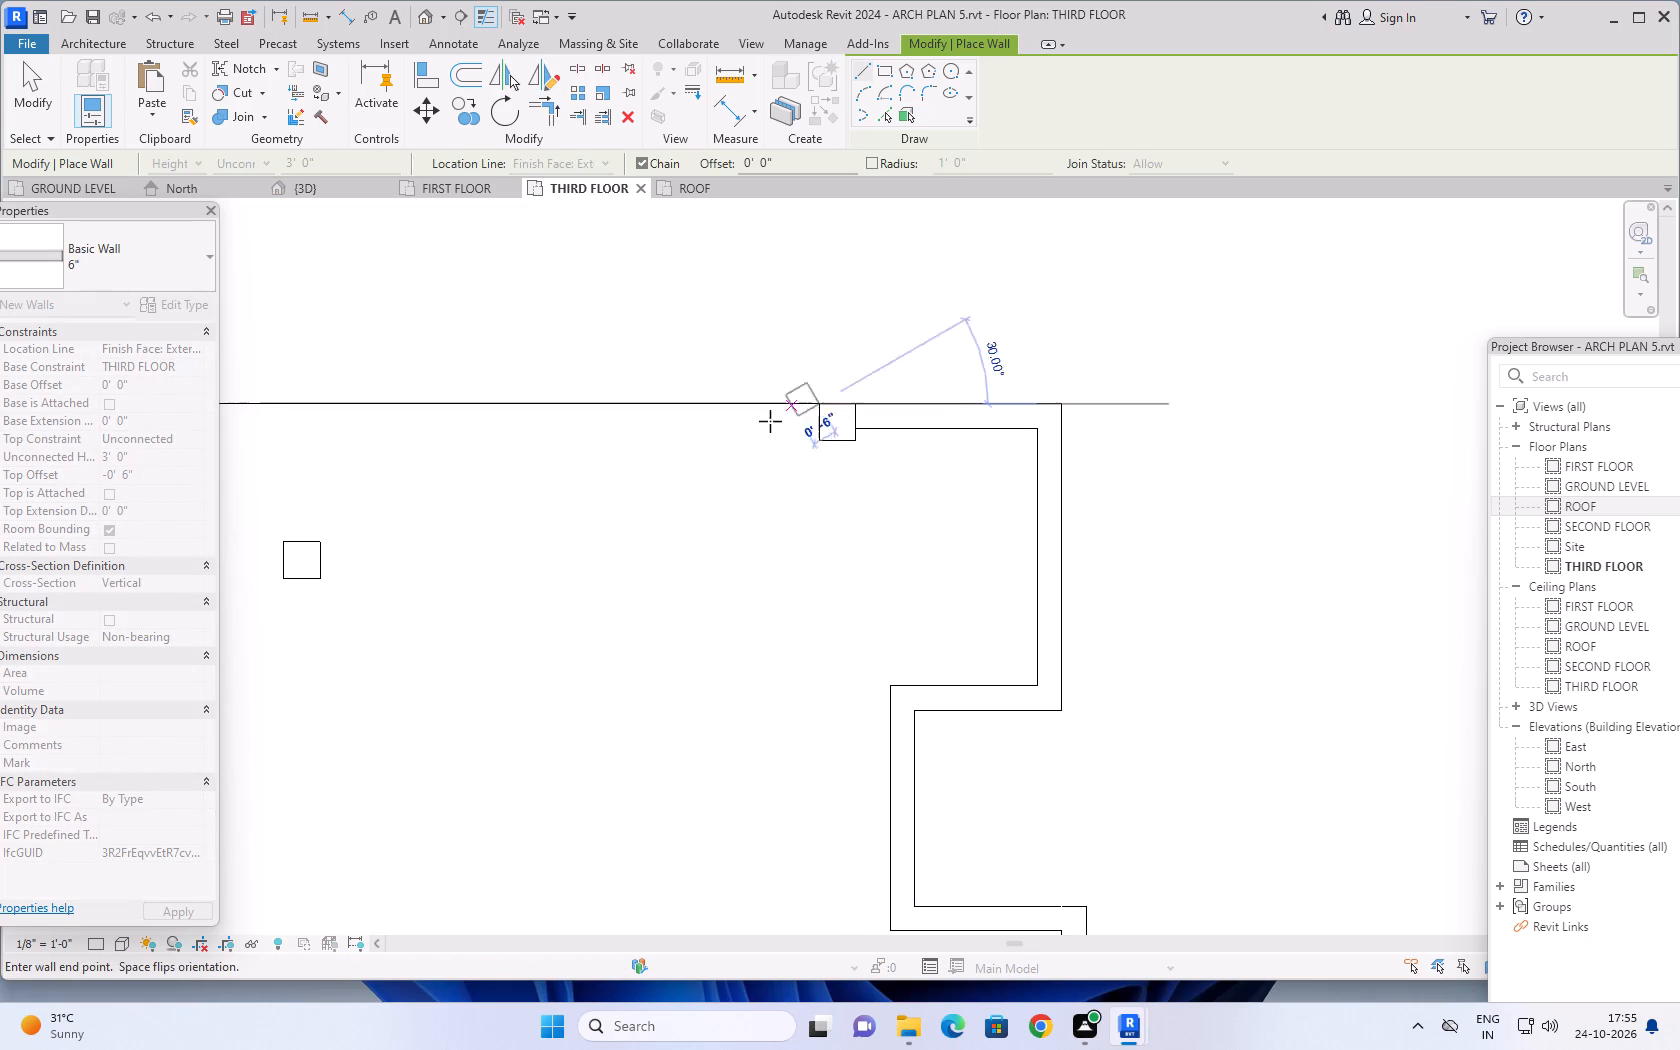
{"action": "key", "text": "space"}
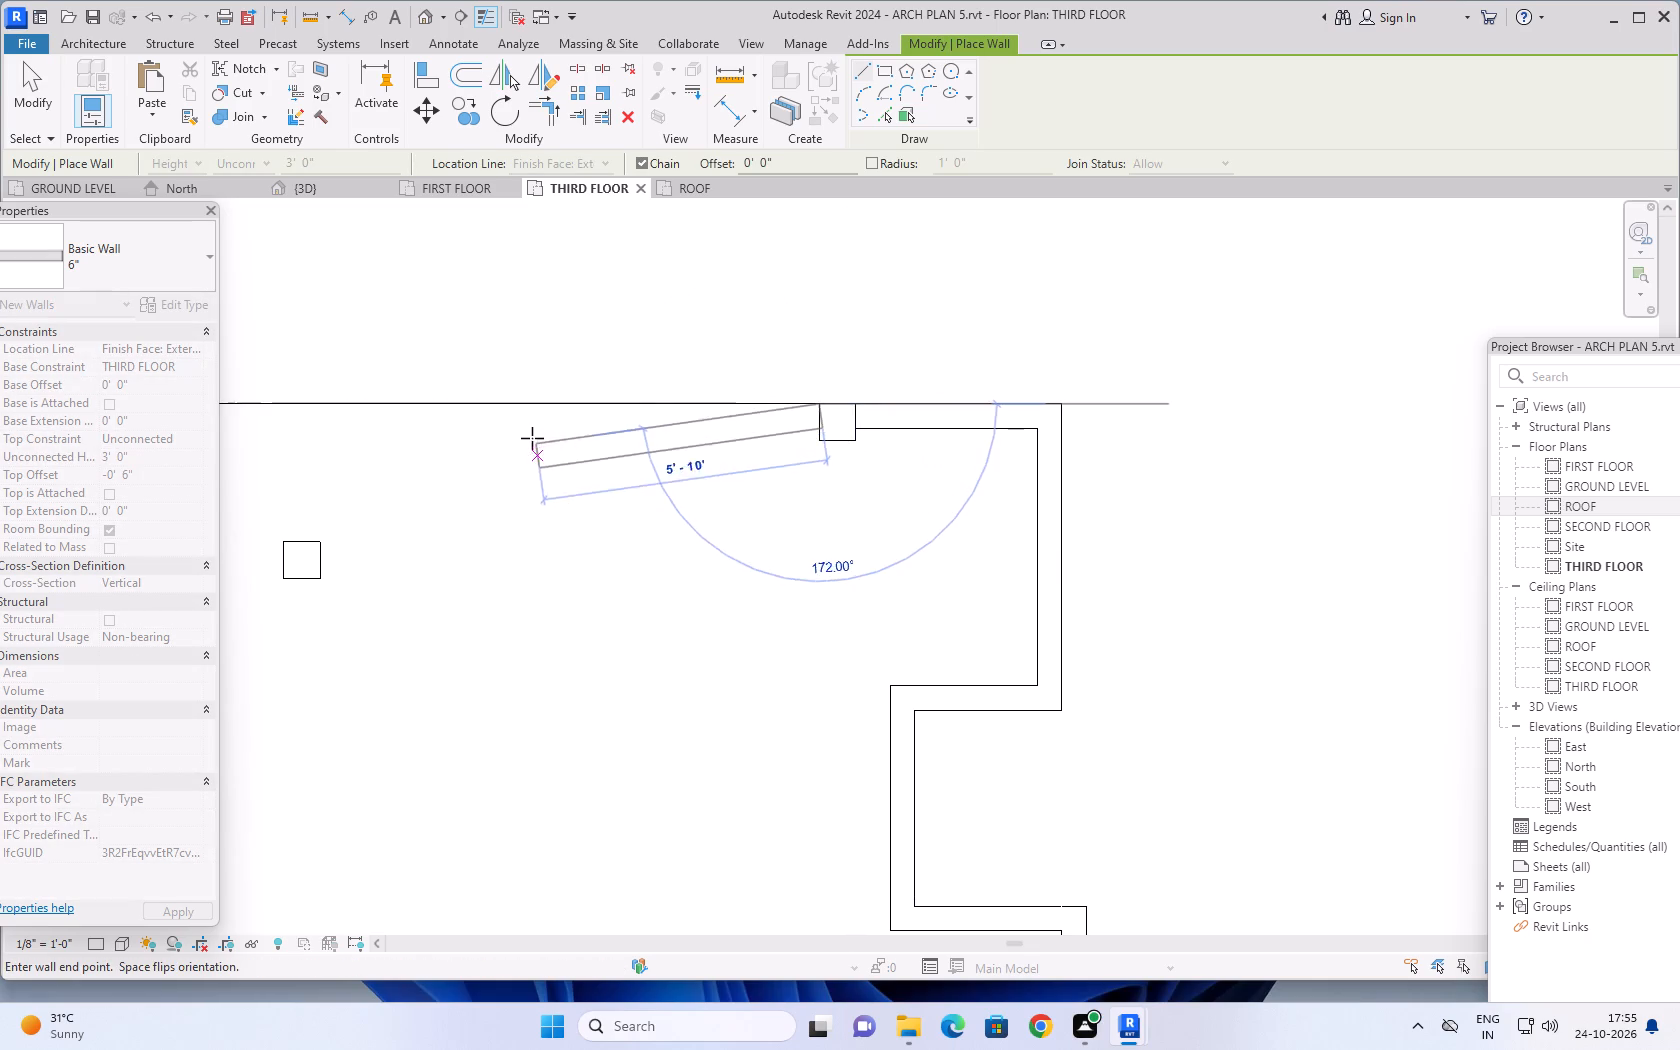
{"action": "scroll", "coordinate": [497, 412], "scroll_direction": "down", "scroll_amount": 8}
{"action": "middle_click_drag", "start_coordinate": [480, 417], "coordinate": [584, 434]}
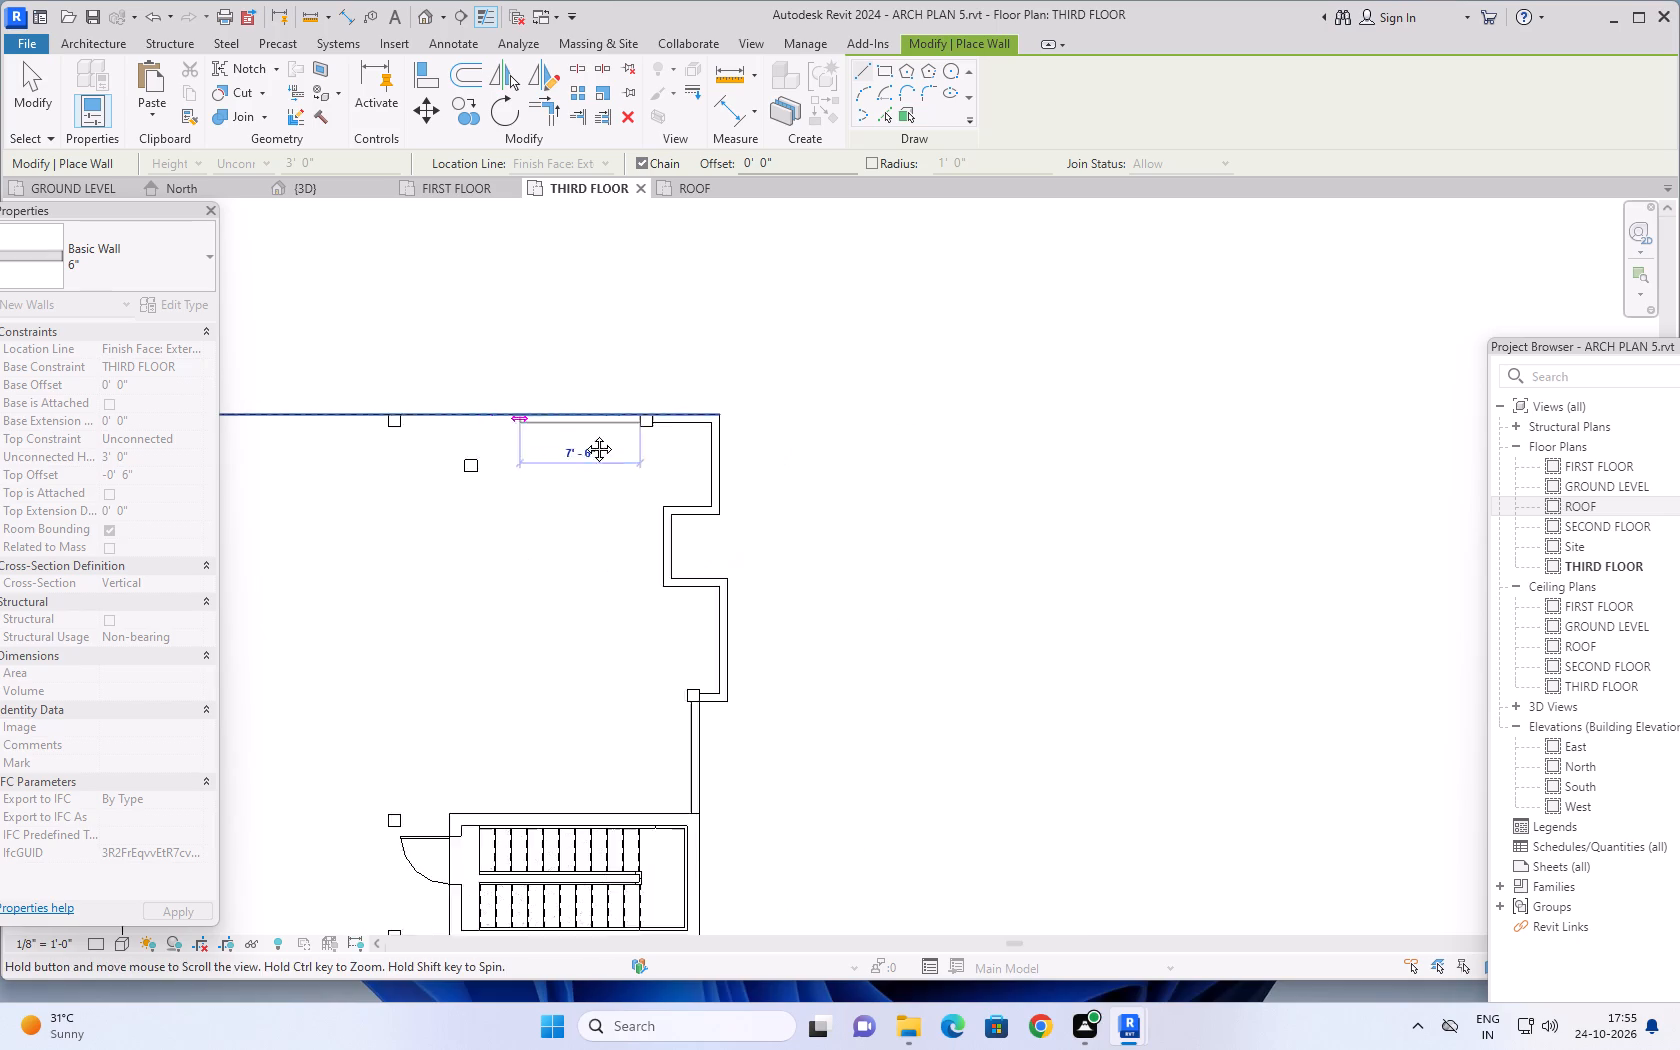
{"action": "middle_click_drag", "start_coordinate": [584, 434], "coordinate": [887, 454]}
{"action": "scroll", "coordinate": [789, 454], "scroll_direction": "up", "scroll_amount": 8}
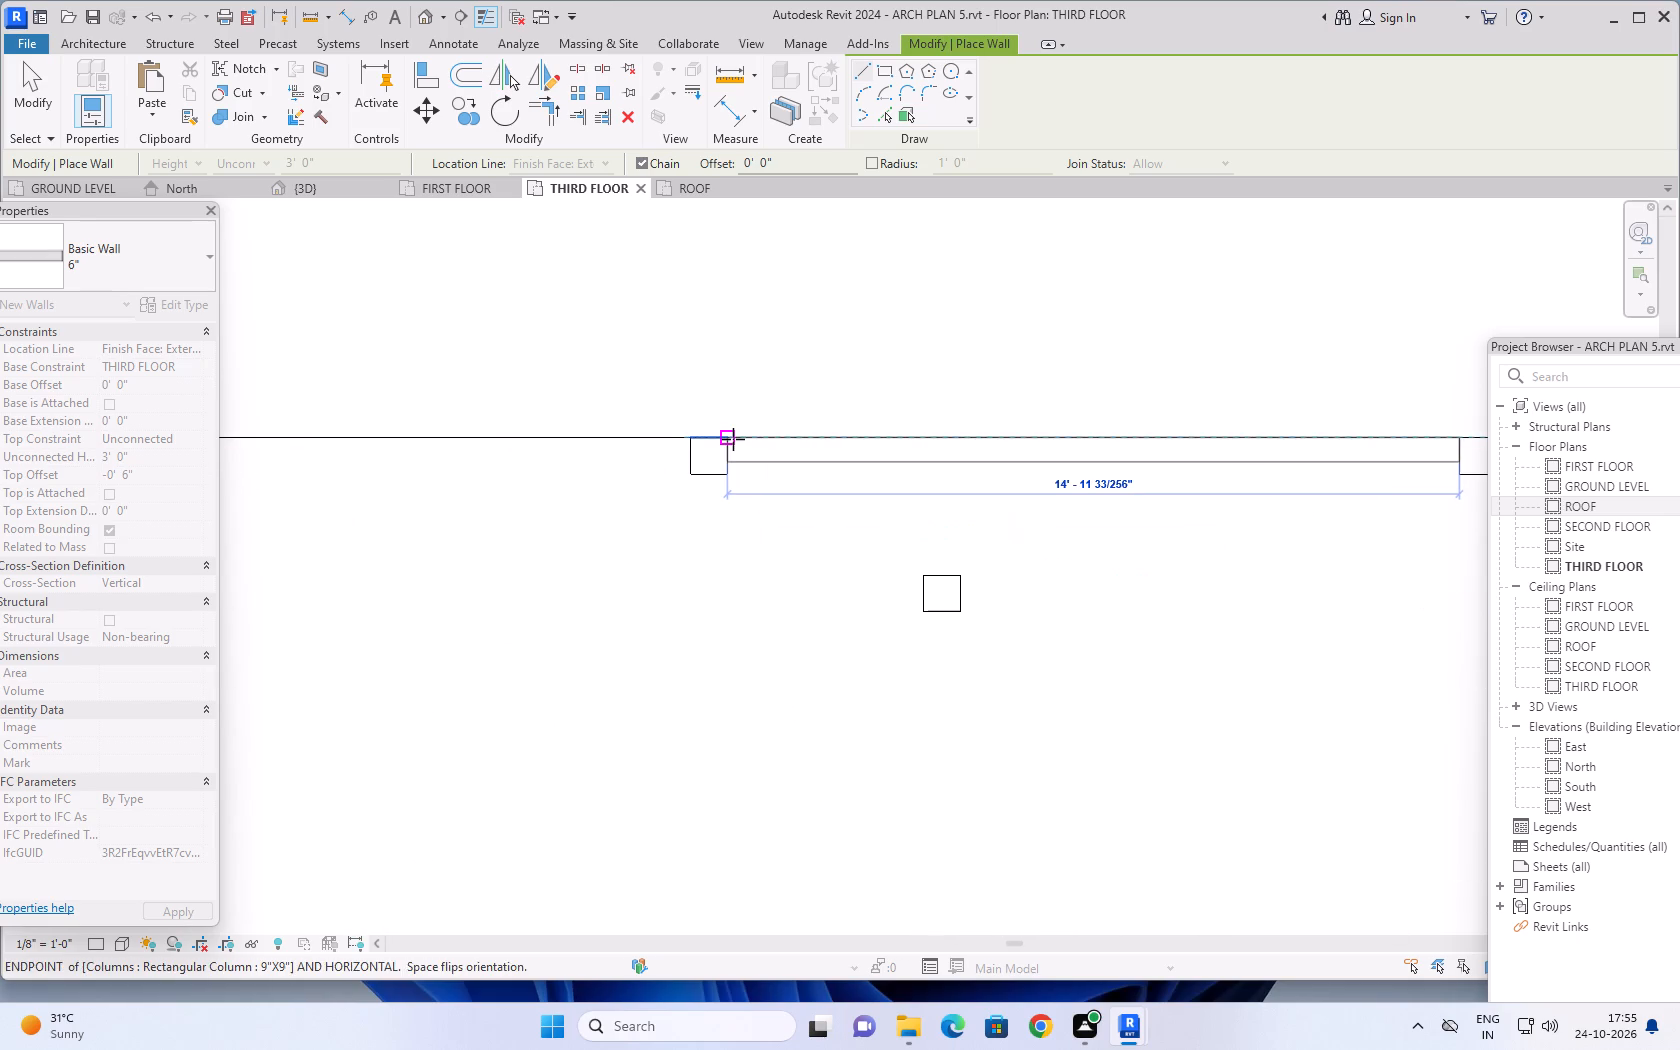
{"action": "left_click", "coordinate": [733, 439]}
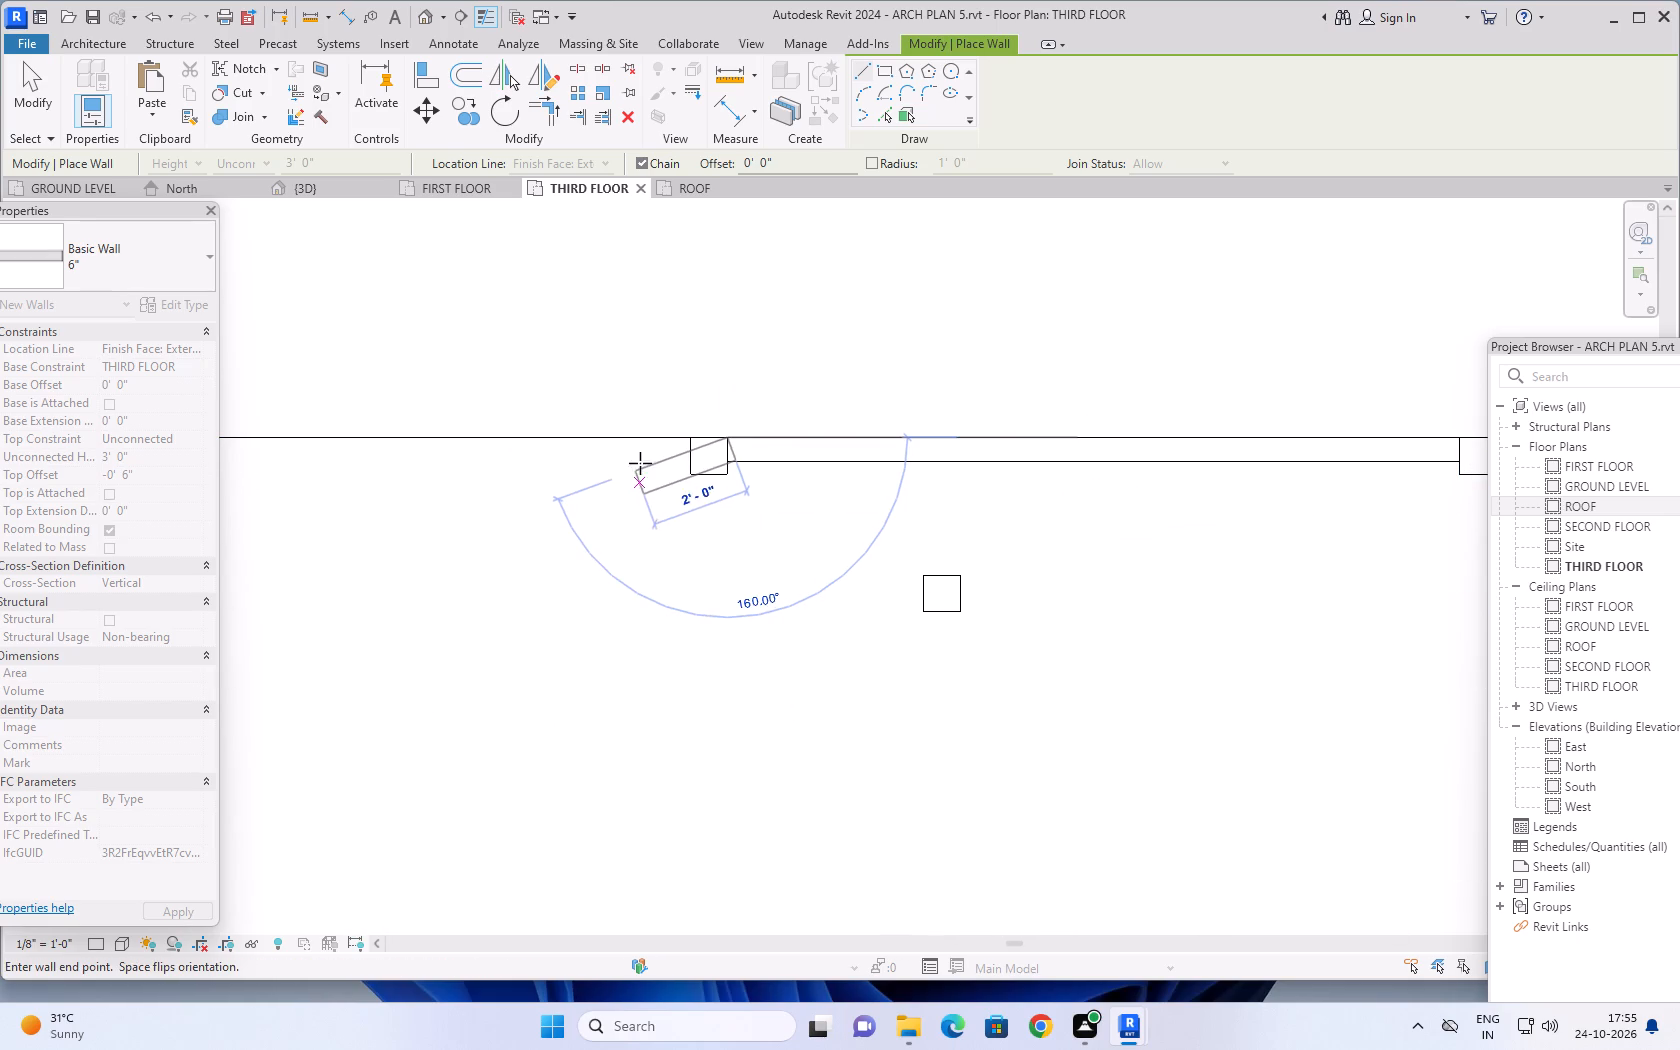
{"action": "key", "text": "Escape"}
Wall the northwest corner inside the slab edge, about 16'-7 1/2" west from the north-edge column and 2'-6" south to the west-edge column.
{"action": "left_click", "coordinate": [690, 436]}
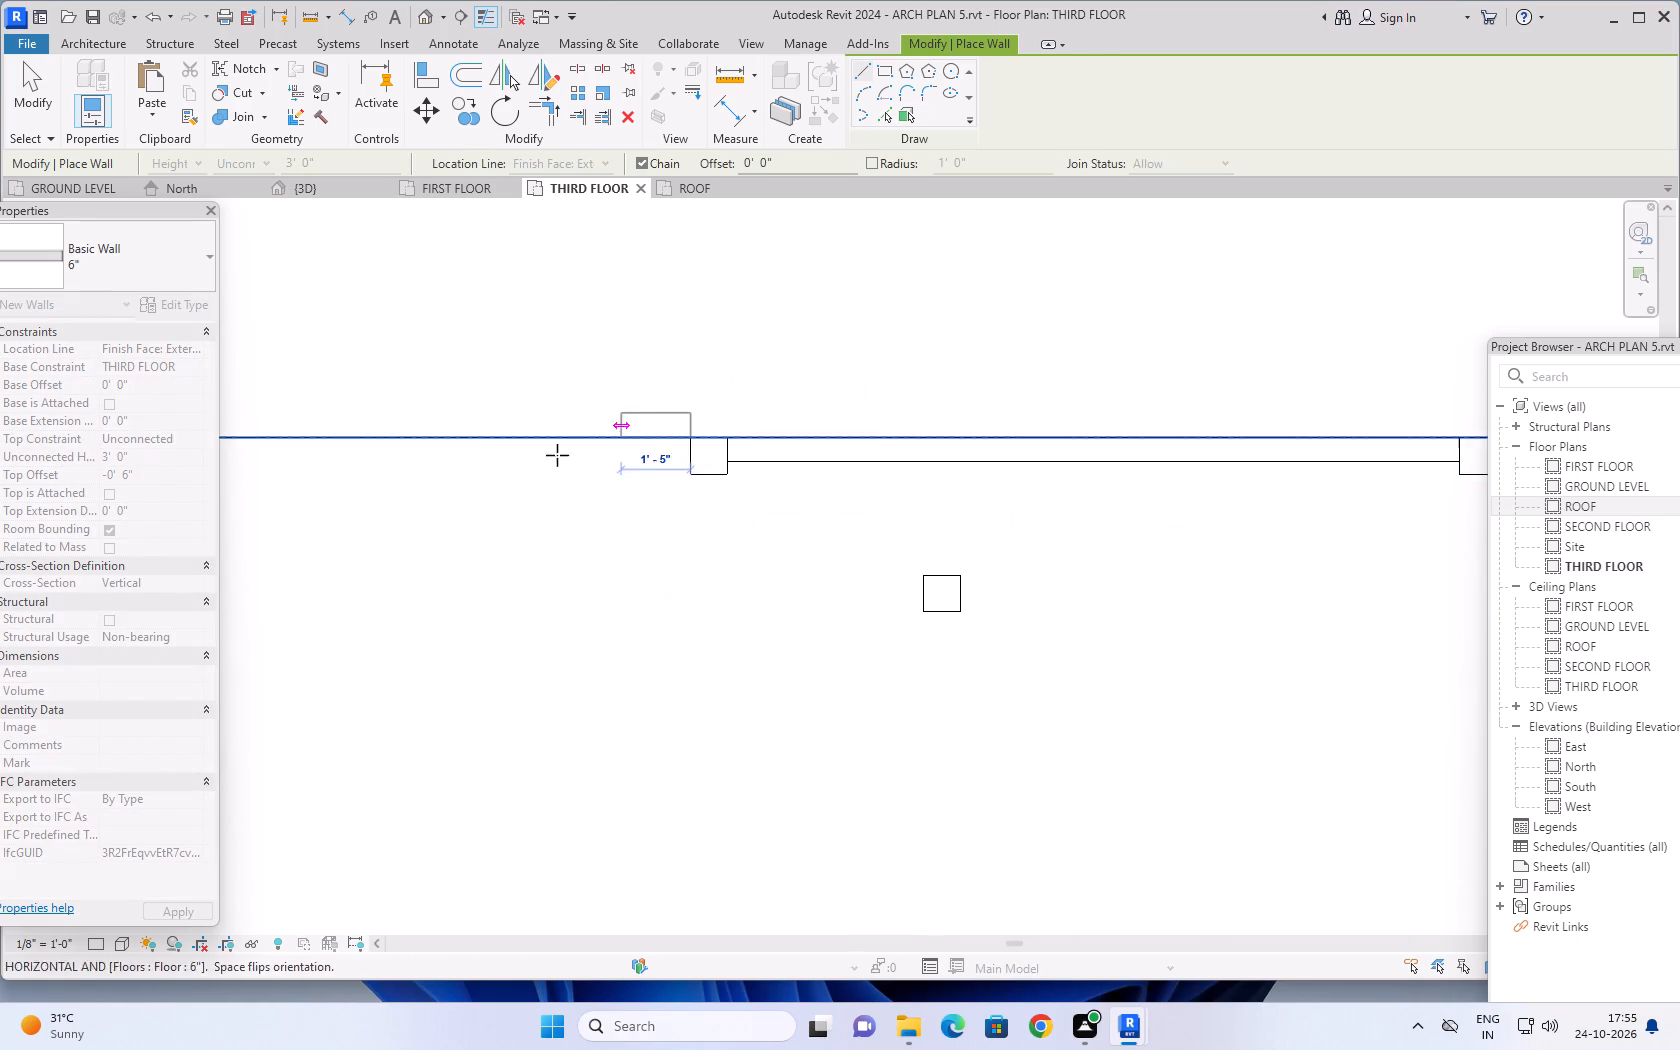
{"action": "scroll", "coordinate": [430, 470], "scroll_direction": "down", "scroll_amount": 2}
{"action": "key", "text": "space"}
{"action": "scroll", "coordinate": [430, 470], "scroll_direction": "down", "scroll_amount": 3}
{"action": "middle_click_drag", "start_coordinate": [397, 481], "coordinate": [459, 483]}
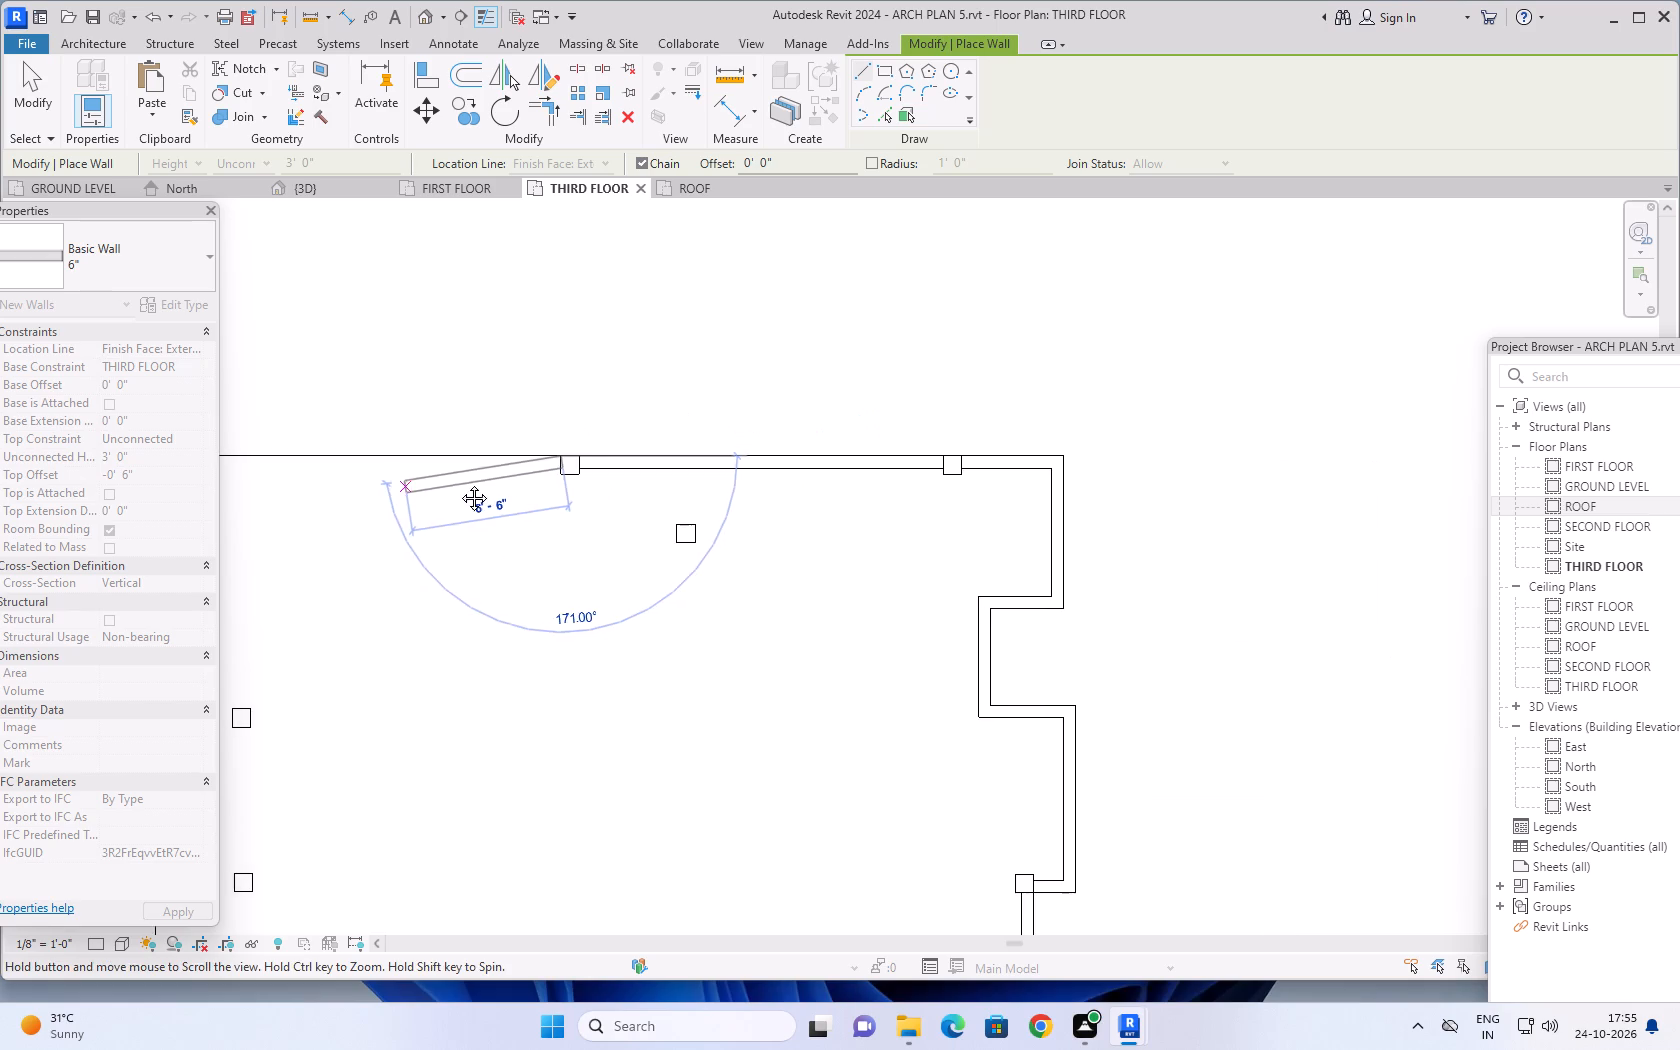
{"action": "middle_click_drag", "start_coordinate": [459, 483], "coordinate": [1035, 519]}
{"action": "scroll", "coordinate": [809, 504], "scroll_direction": "up", "scroll_amount": 4}
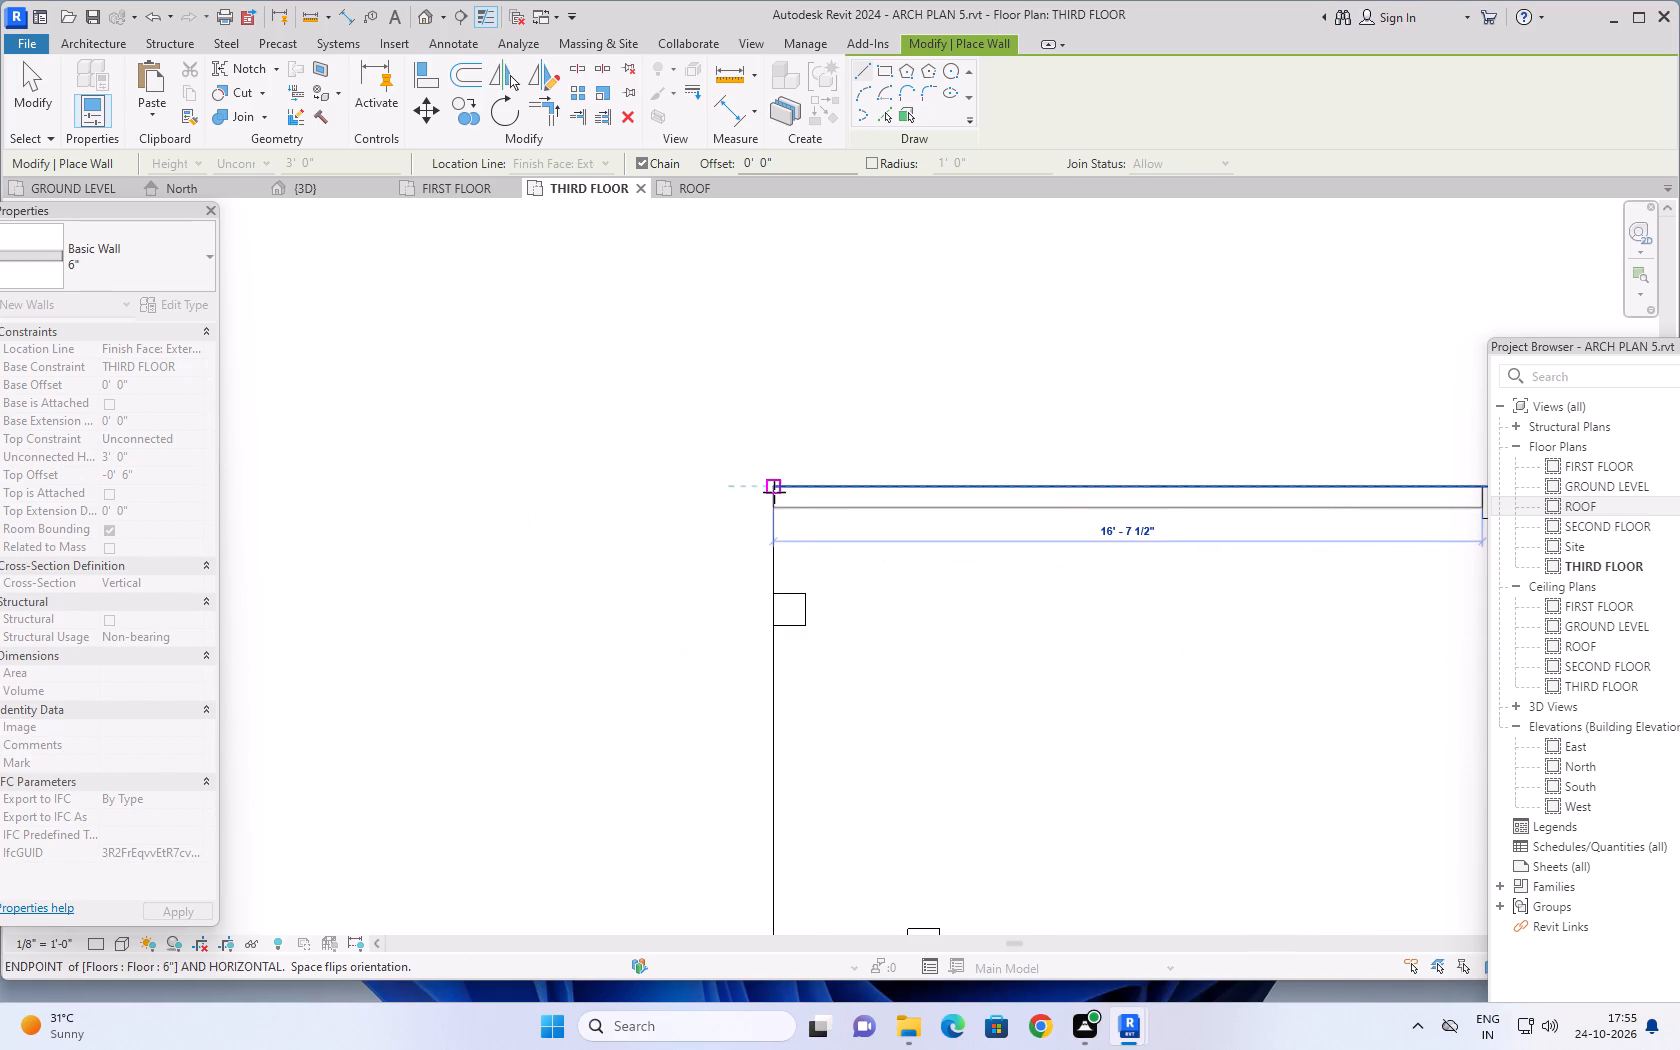
{"action": "left_click", "coordinate": [774, 492]}
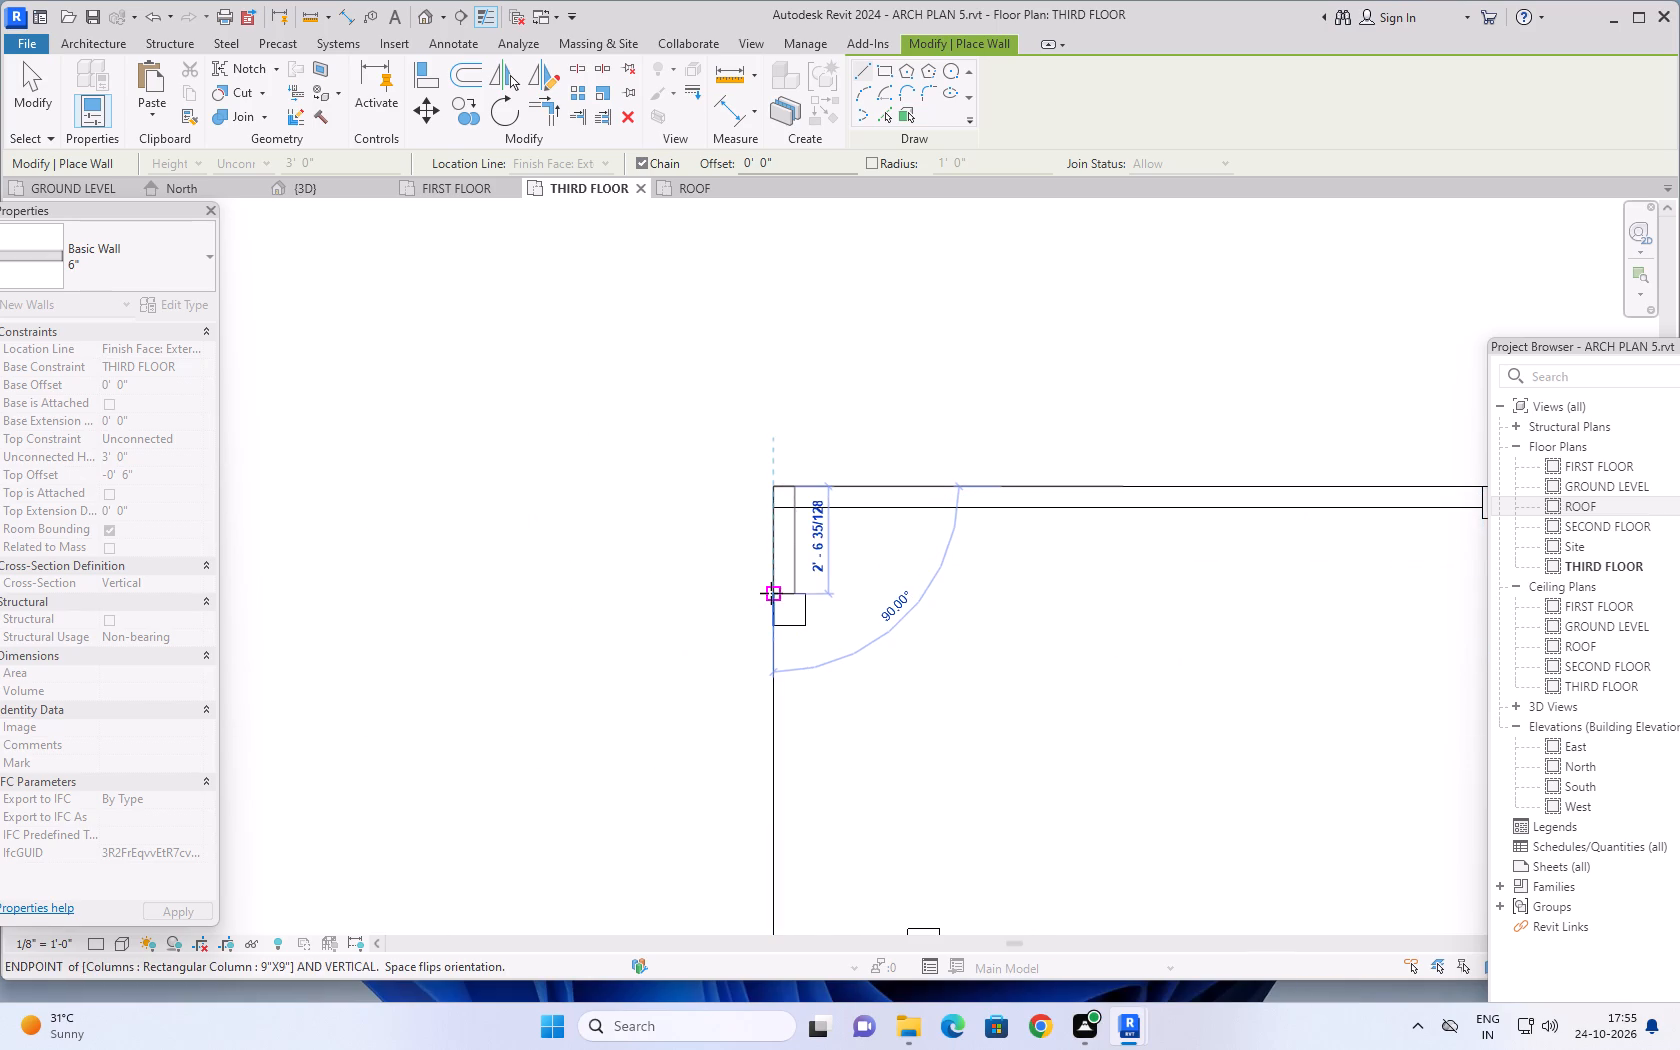
{"action": "left_click", "coordinate": [771, 593]}
{"action": "scroll", "coordinate": [961, 589], "scroll_direction": "down", "scroll_amount": 2}
{"action": "middle_click_drag", "start_coordinate": [960, 635], "coordinate": [908, 490]}
{"action": "key", "text": "Escape"}
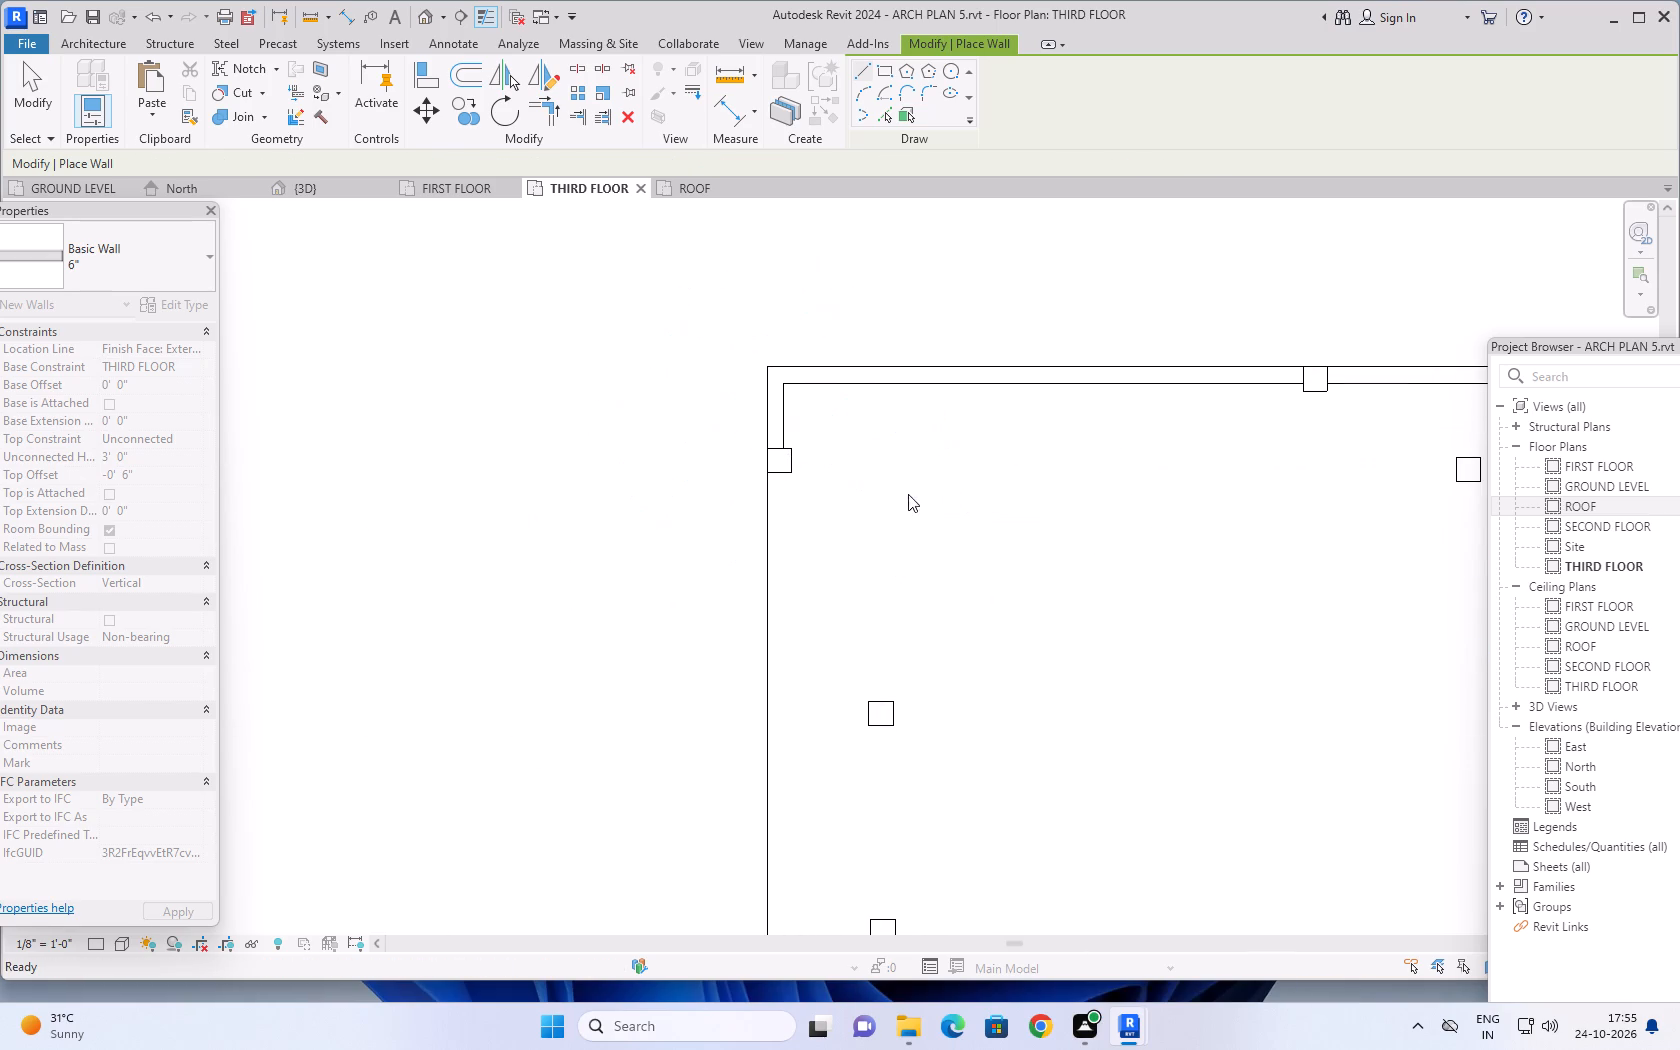
Draw the west-edge wall from below the northwest column to the column at the west recess, with its thickness inside the slab.
{"action": "left_click", "coordinate": [766, 477]}
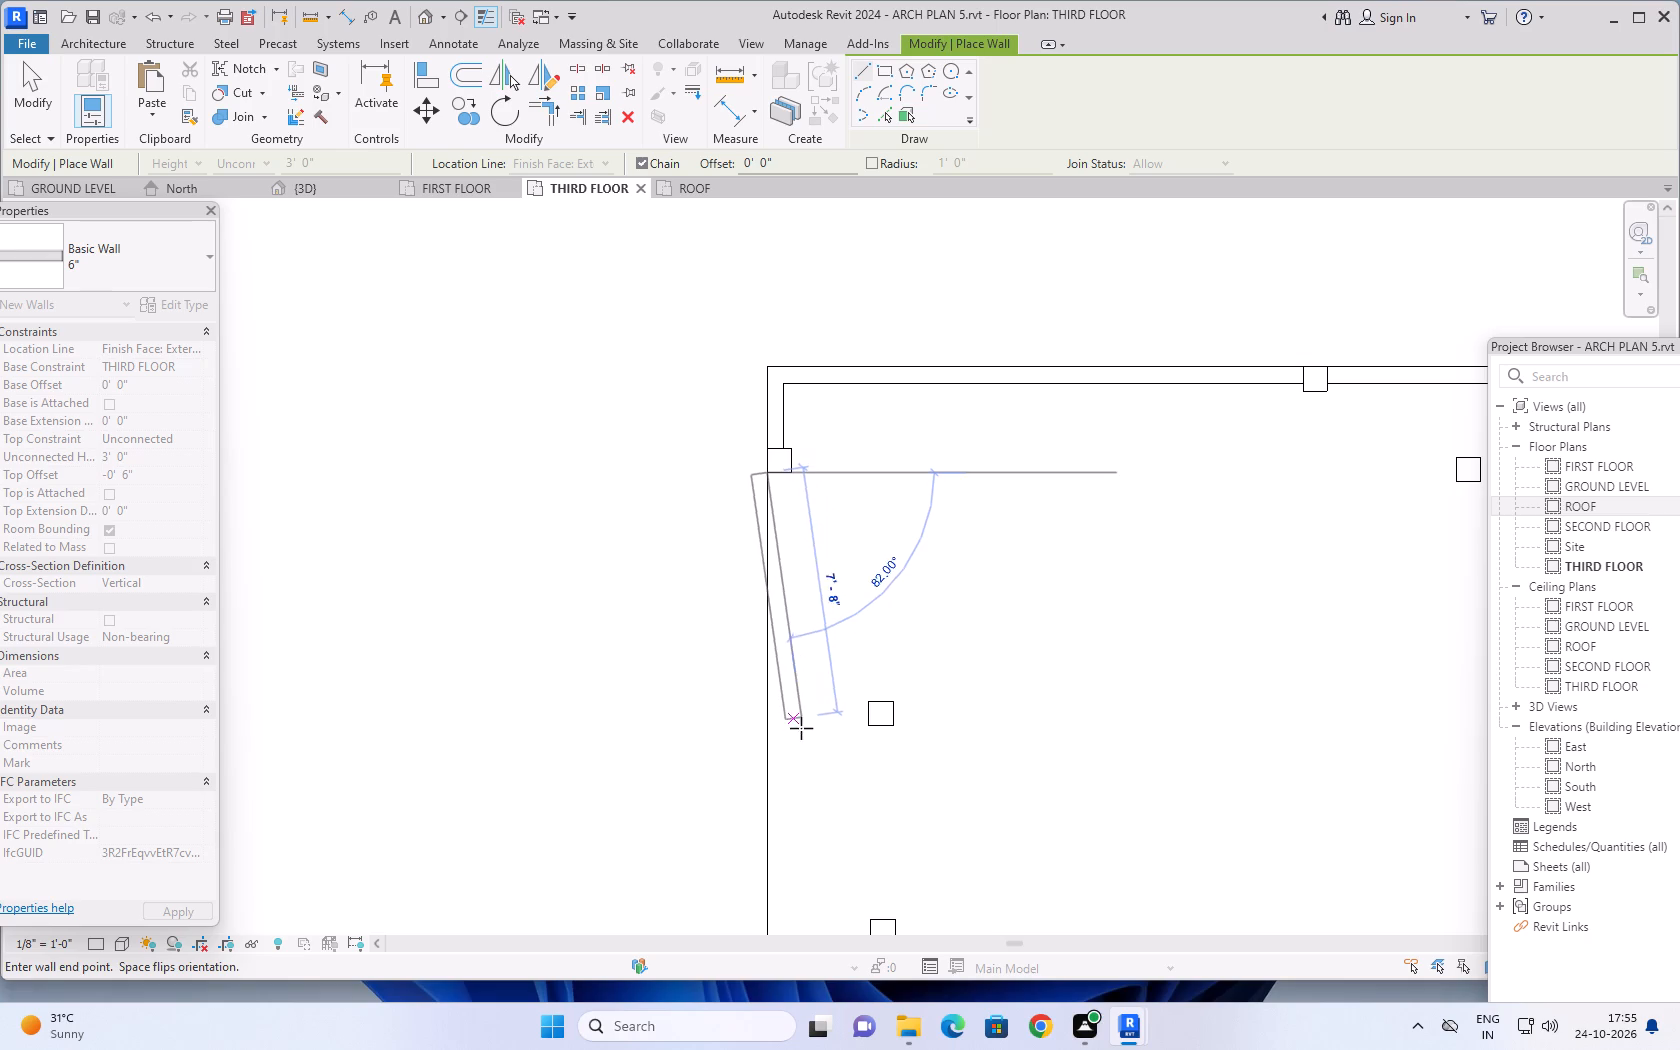
{"action": "scroll", "coordinate": [800, 732], "scroll_direction": "down", "scroll_amount": 5}
{"action": "middle_click_drag", "start_coordinate": [780, 734], "coordinate": [695, 296]}
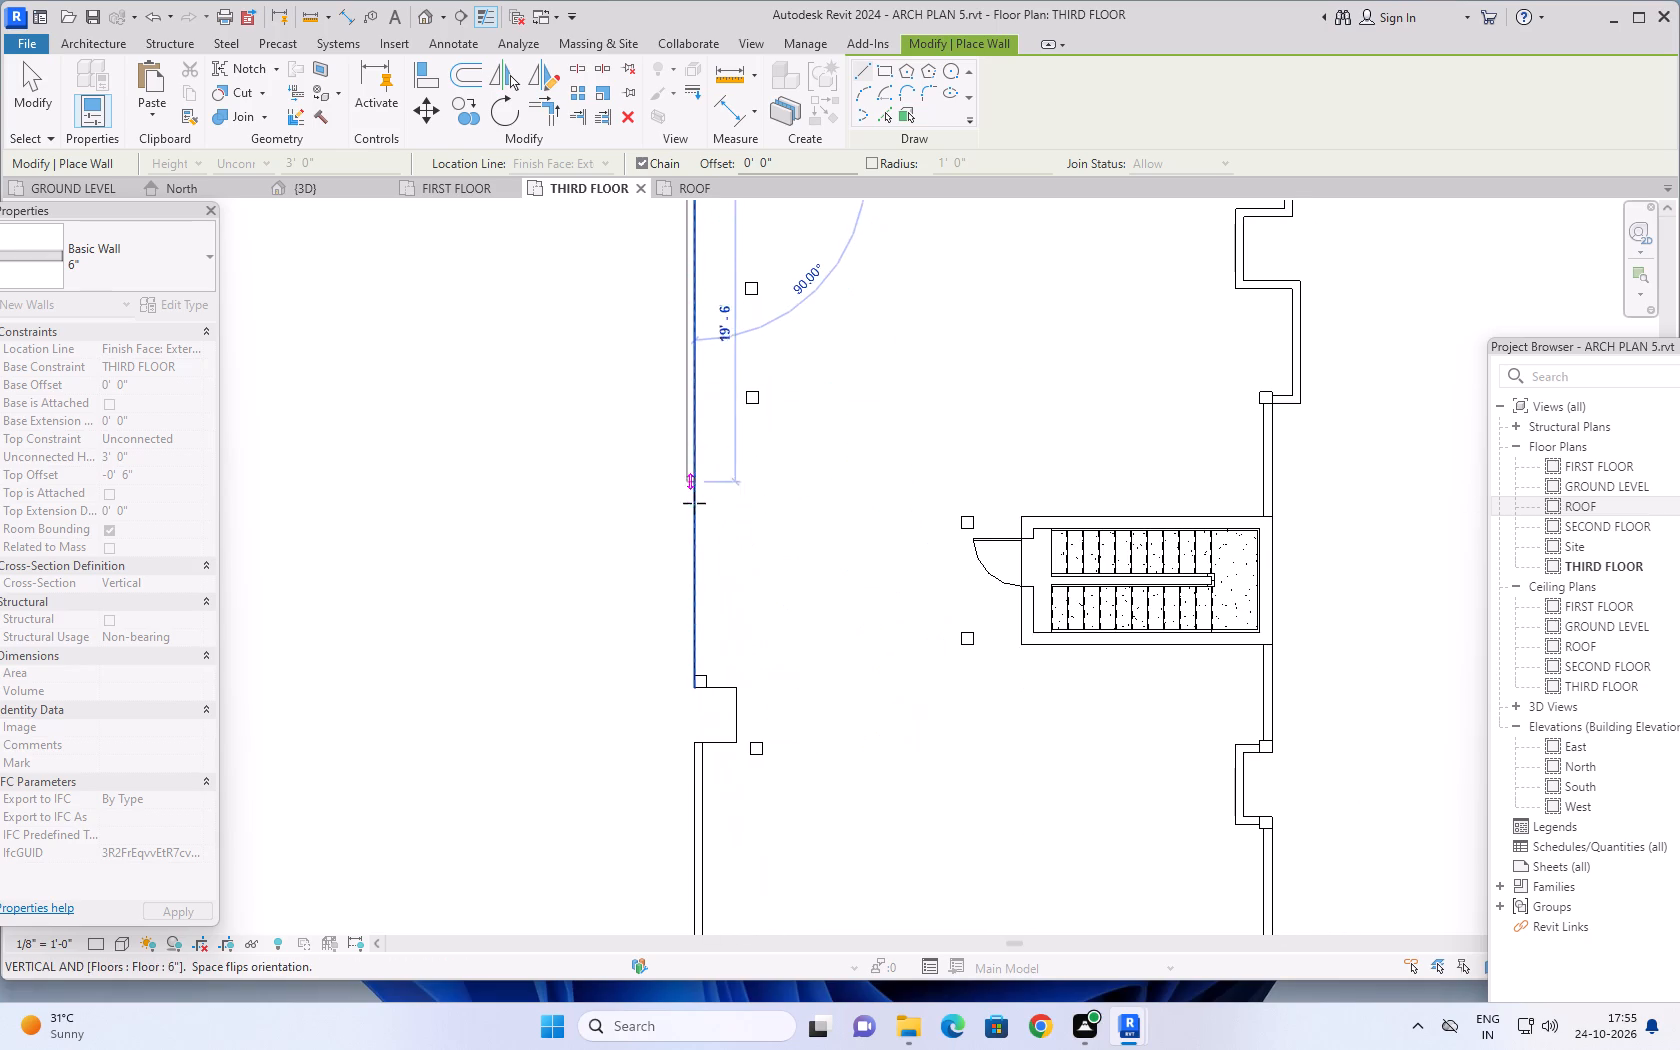
{"action": "key", "text": "space"}
{"action": "scroll", "coordinate": [710, 609], "scroll_direction": "up", "scroll_amount": 10}
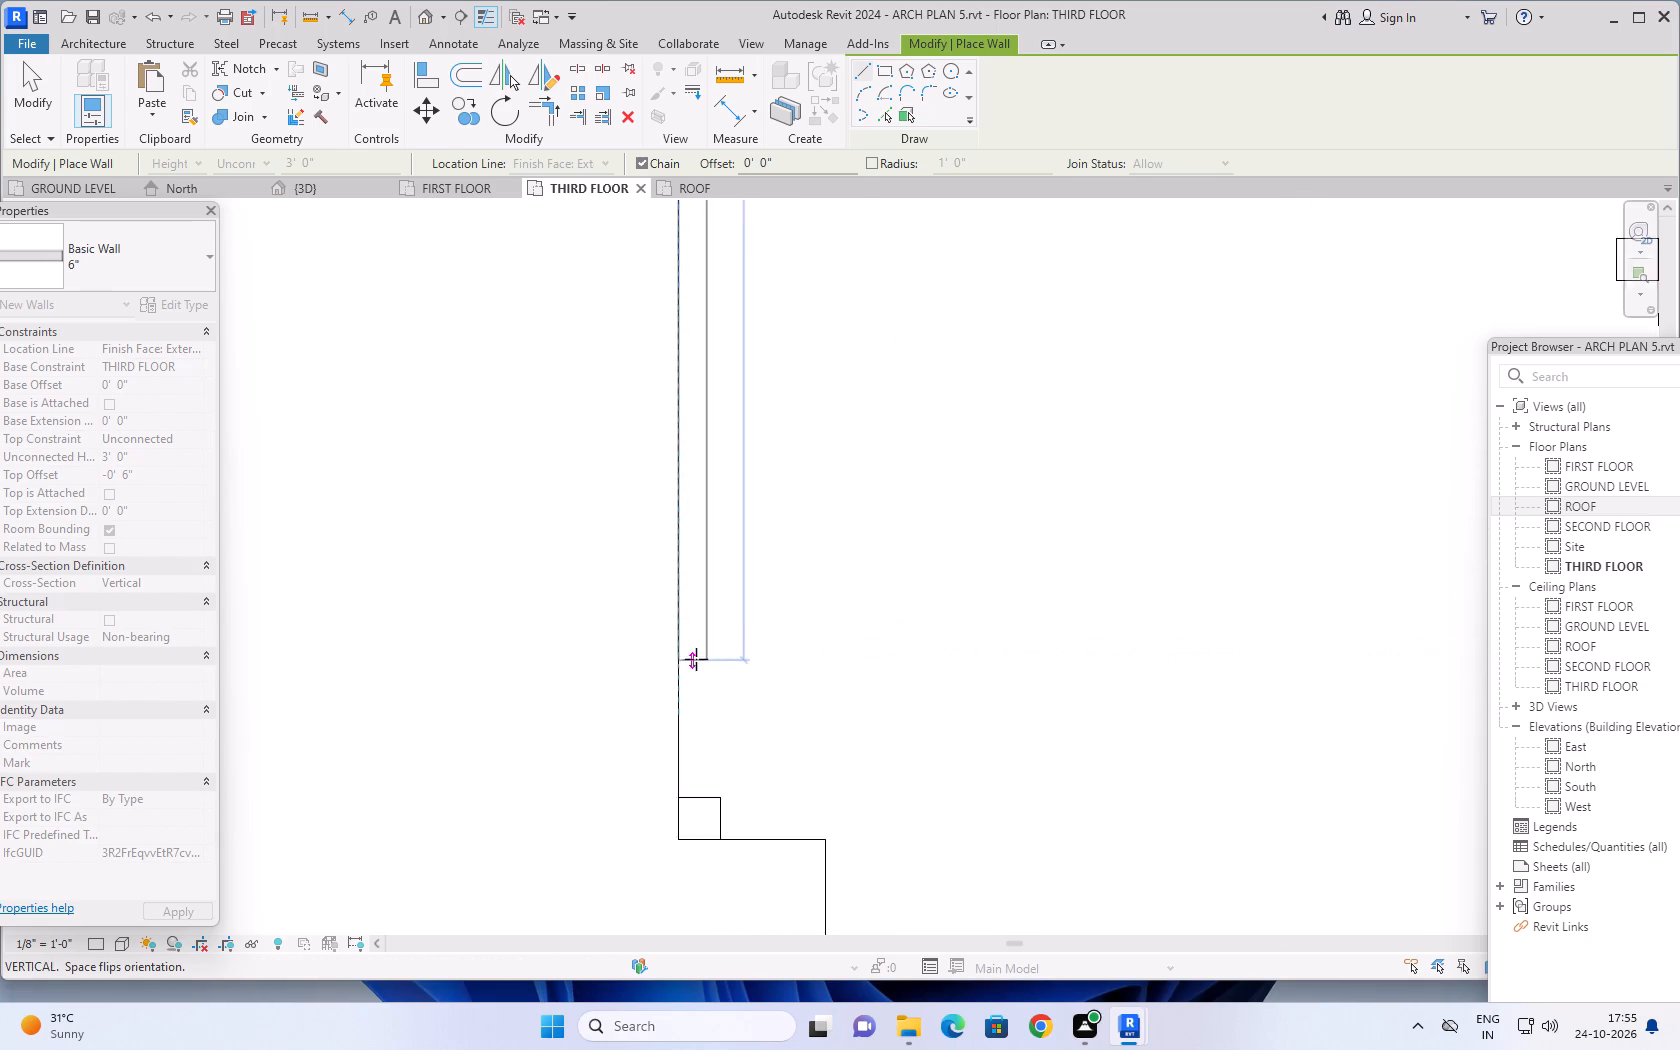
{"action": "scroll", "coordinate": [696, 659], "scroll_direction": "up", "scroll_amount": 2}
{"action": "left_click", "coordinate": [669, 873]}
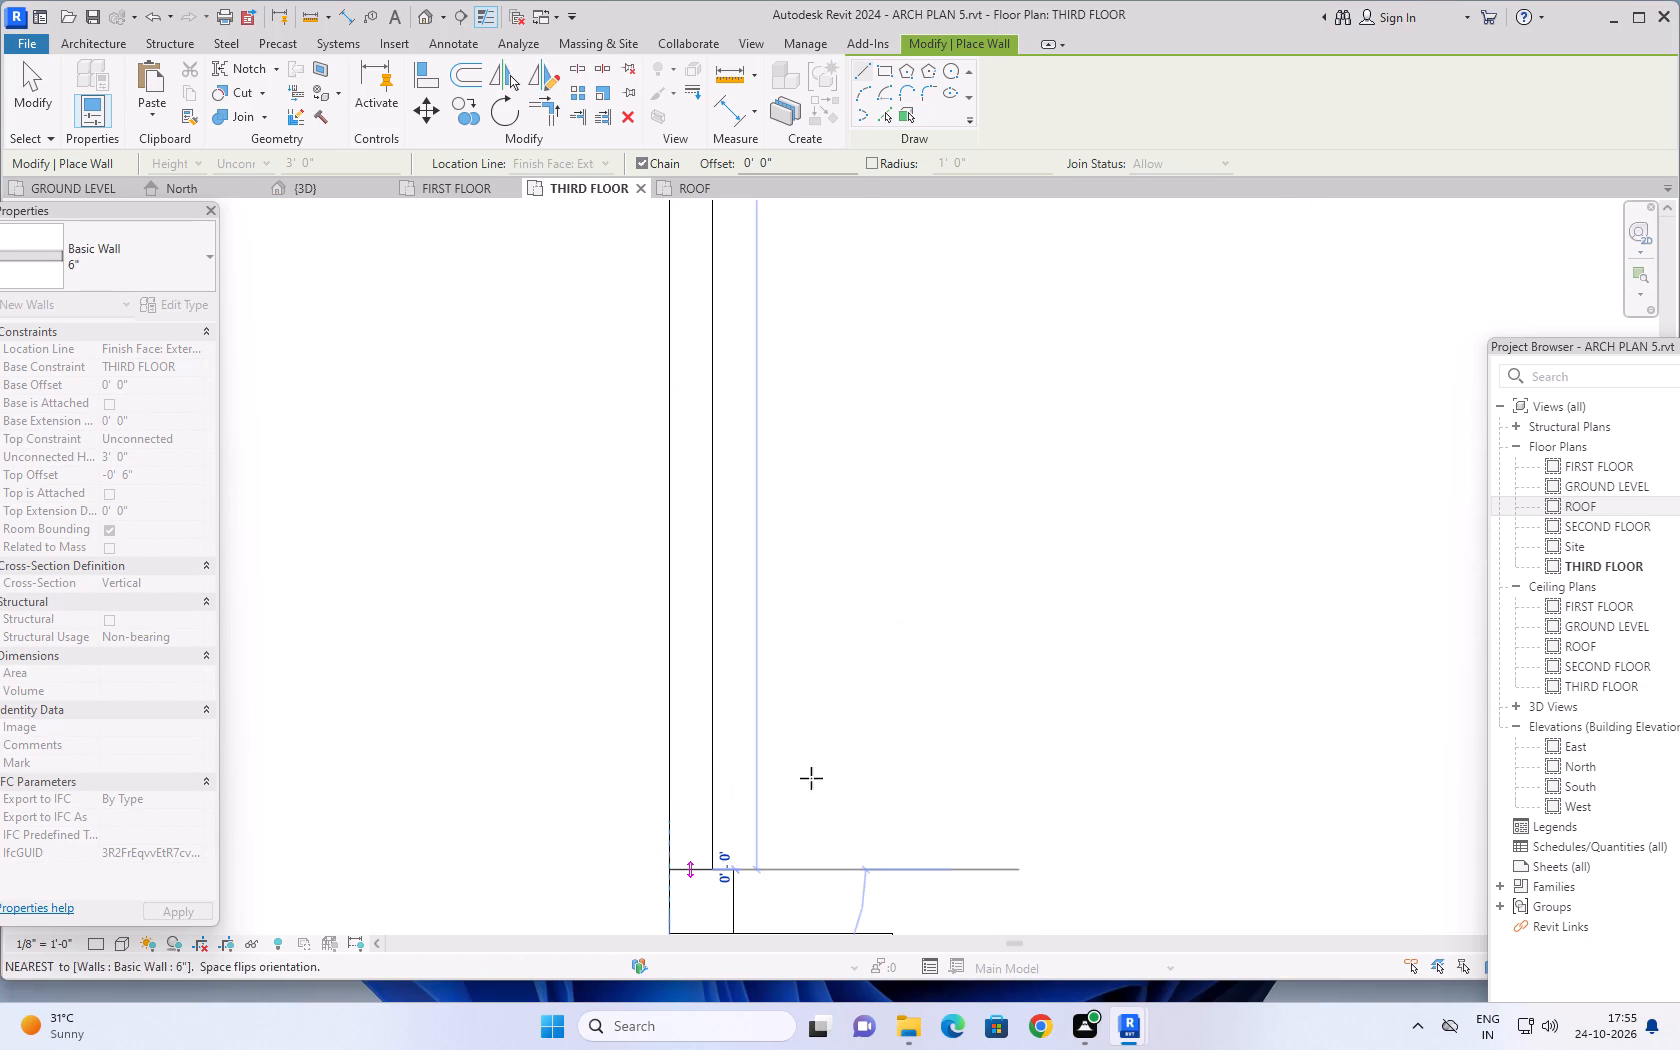
{"action": "key", "text": "Escape"}
Draw a wall about 1'-10" long along the west recess's north edge, from the column to the inner slab corner, thickness on the slab side.
{"action": "scroll", "coordinate": [844, 771], "scroll_direction": "down", "scroll_amount": 4}
{"action": "middle_click_drag", "start_coordinate": [847, 791], "coordinate": [721, 605]}
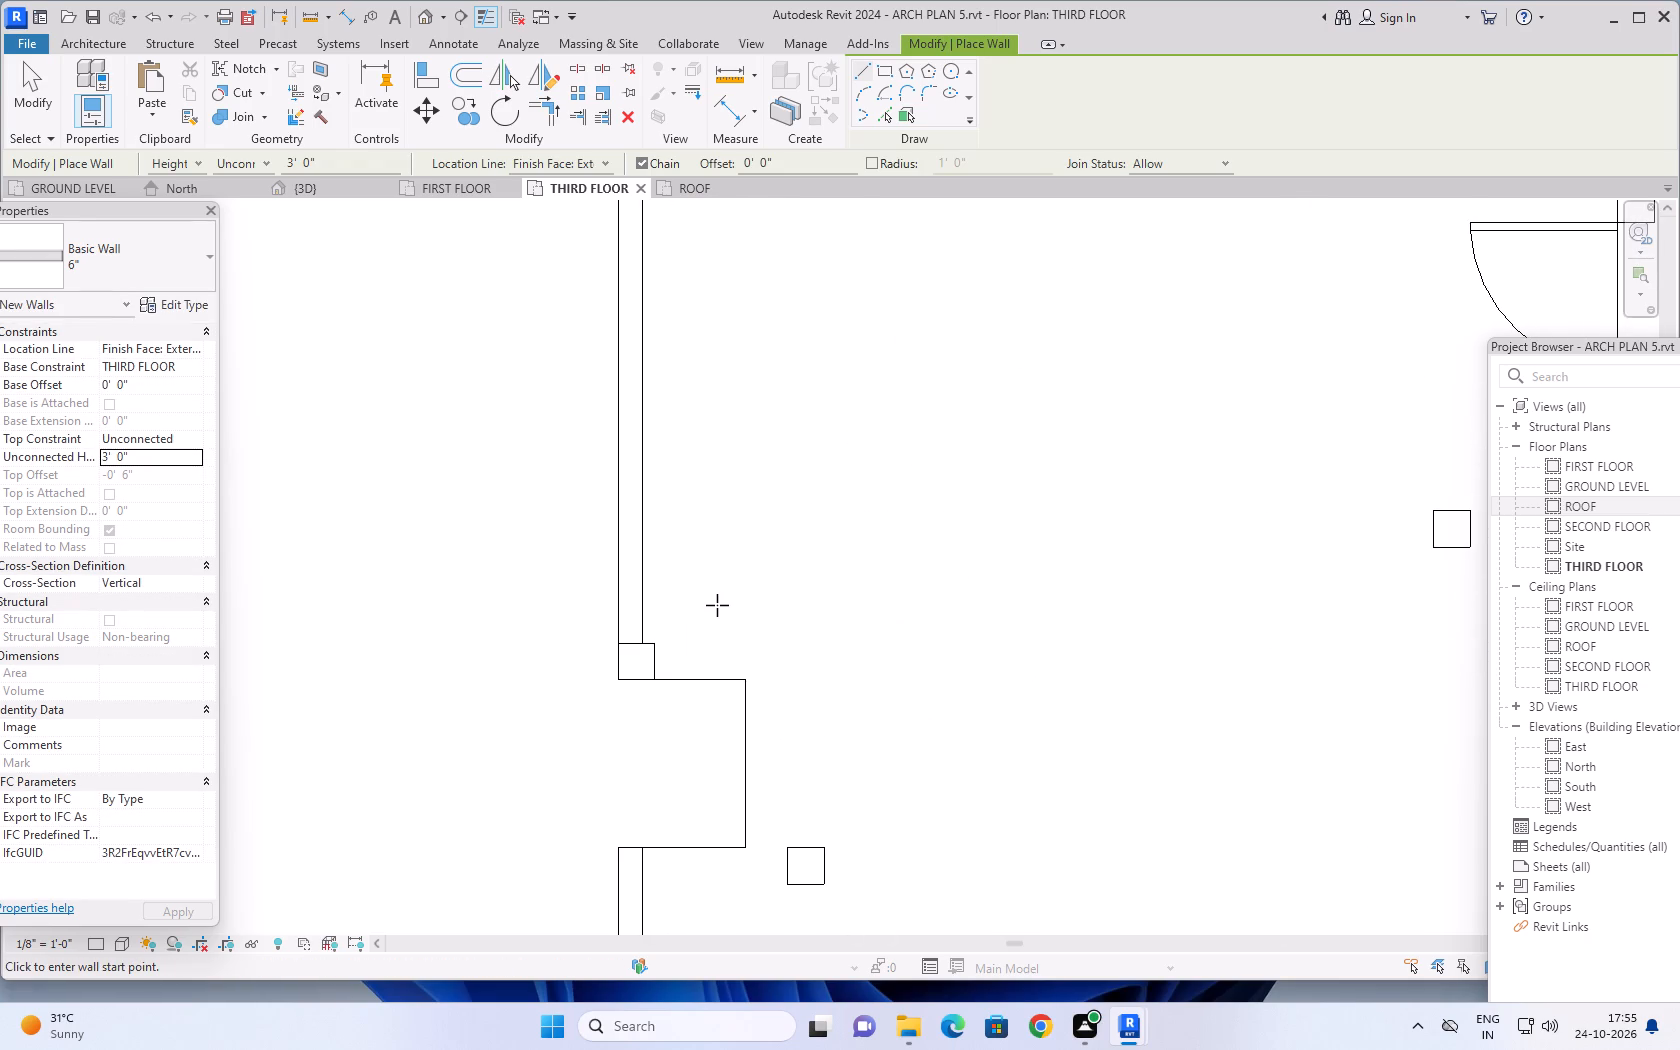
{"action": "scroll", "coordinate": [718, 619], "scroll_direction": "up", "scroll_amount": 5}
{"action": "left_click", "coordinate": [592, 739]}
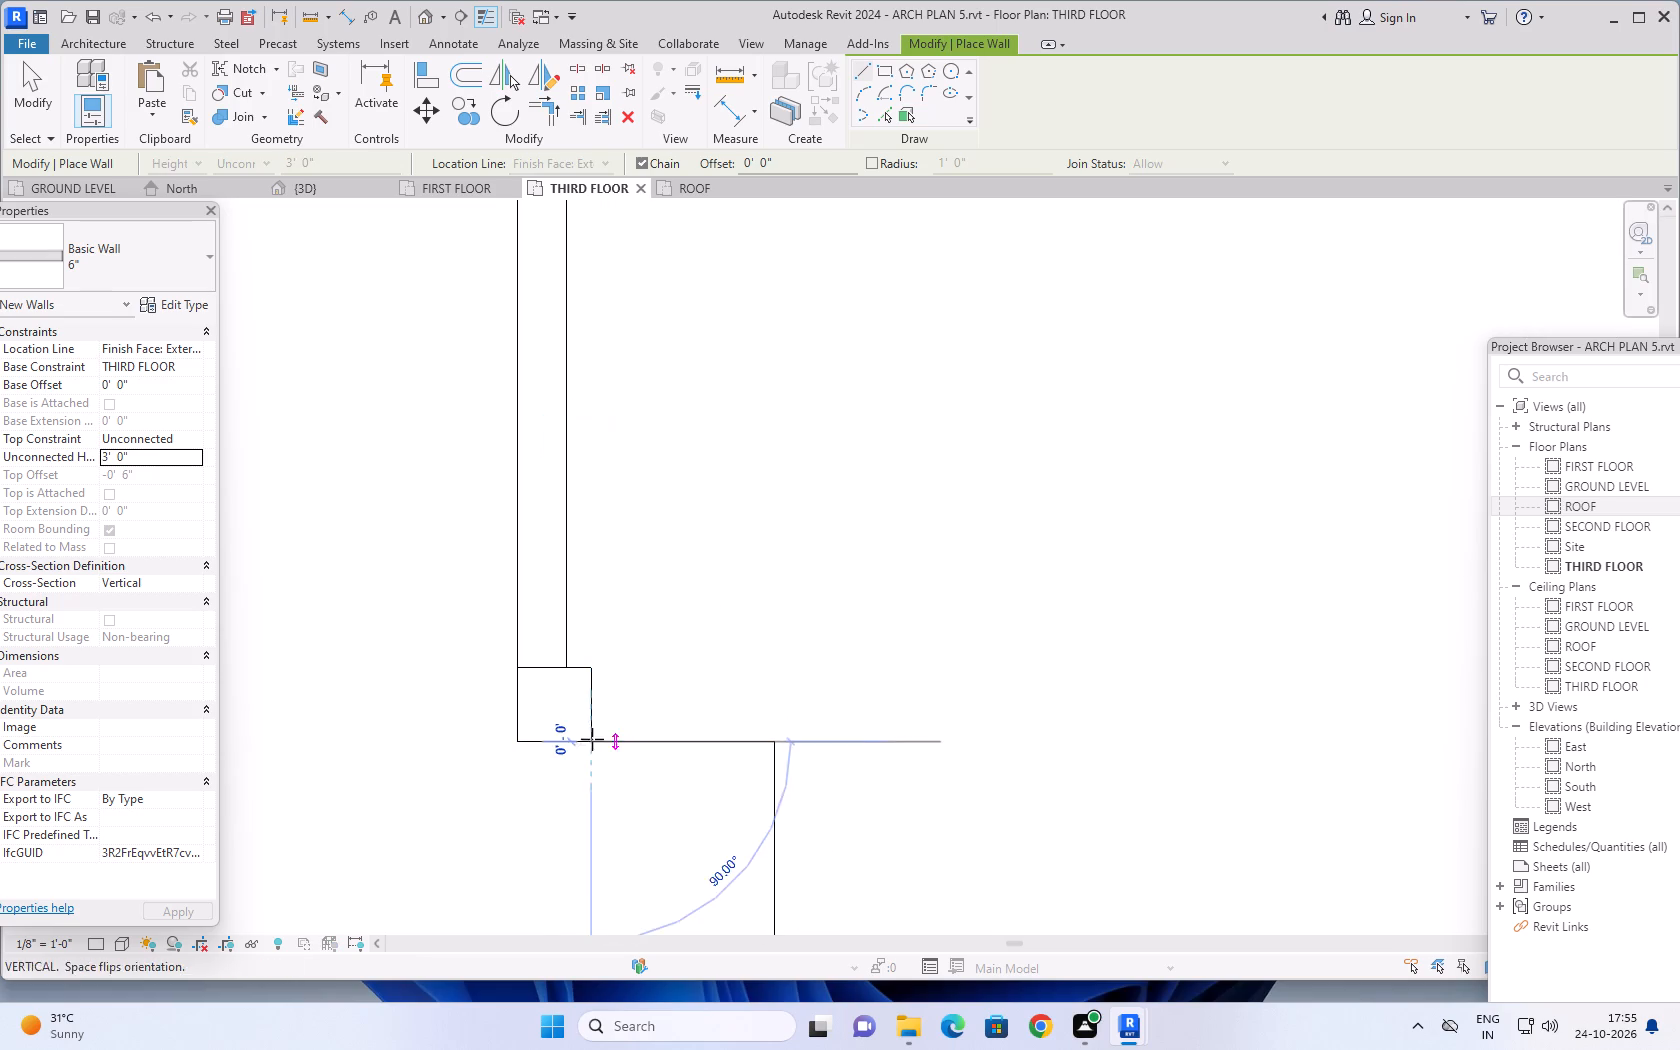
{"action": "key", "text": "space"}
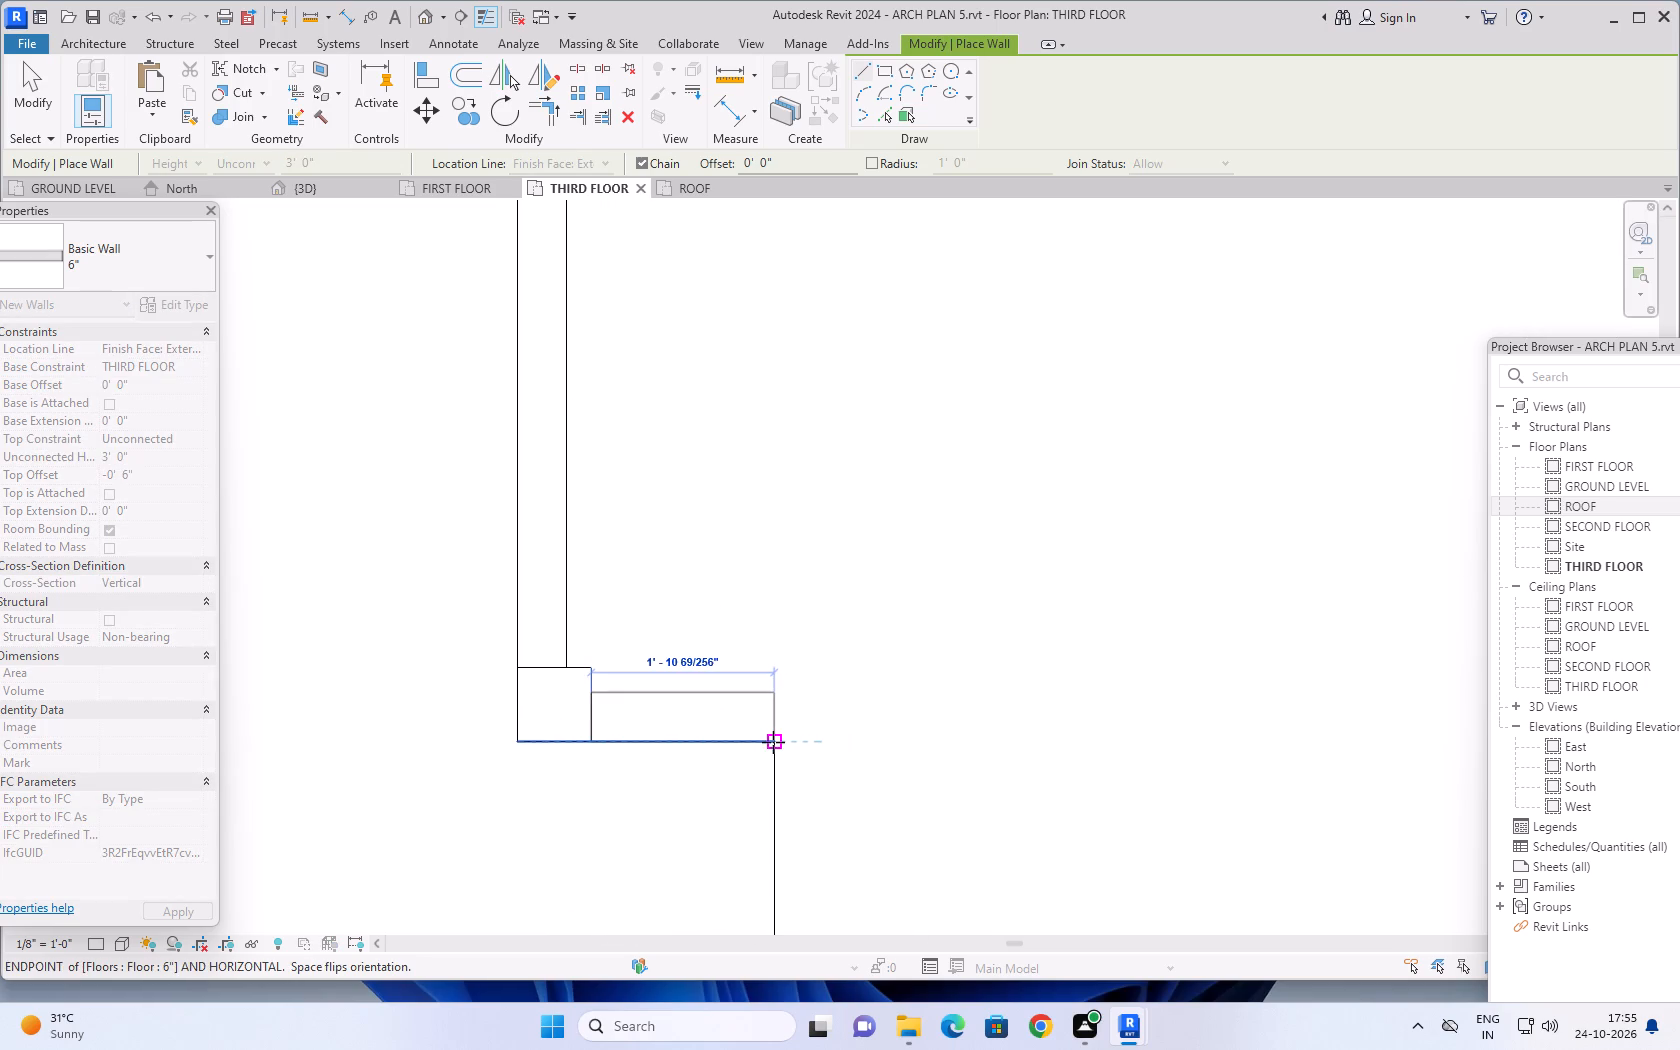
{"action": "left_click", "coordinate": [773, 742]}
{"action": "key", "text": "Escape"}
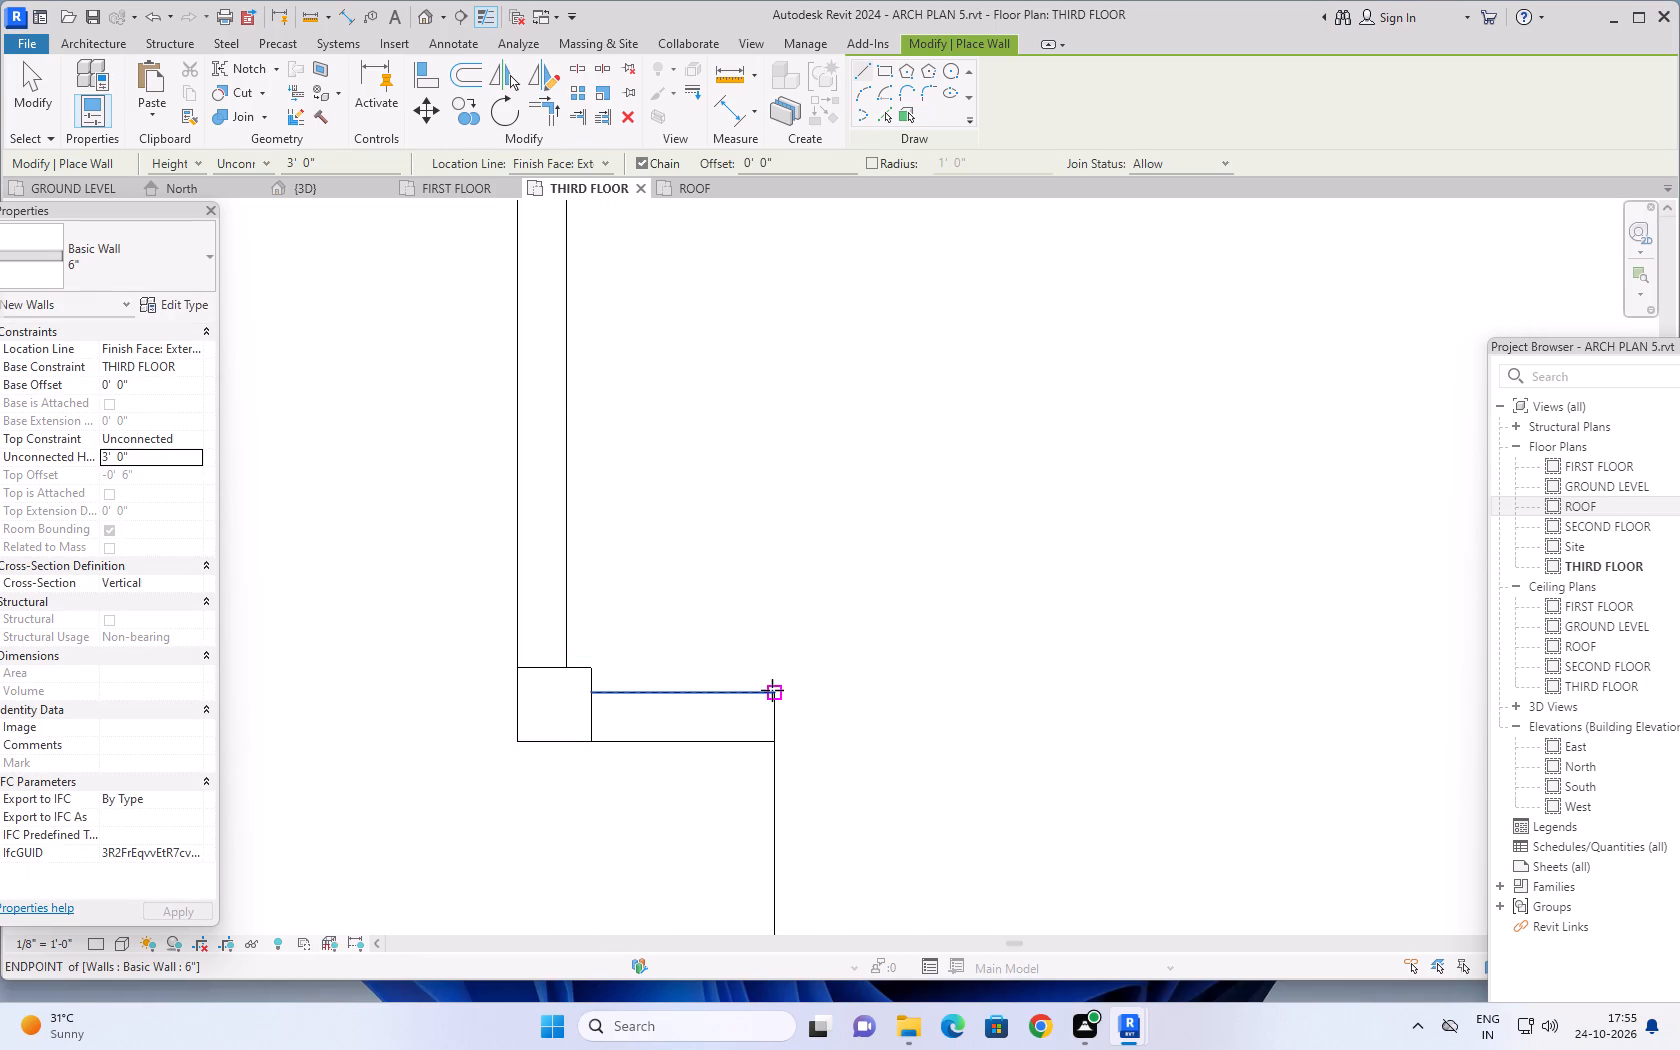
Draw the west recess's back wall from its north wall to the inner south slab corner, with its thickness on the building side.
{"action": "left_click", "coordinate": [772, 691]}
{"action": "scroll", "coordinate": [849, 861], "scroll_direction": "down", "scroll_amount": 2}
{"action": "middle_click_drag", "start_coordinate": [824, 828], "coordinate": [800, 685]}
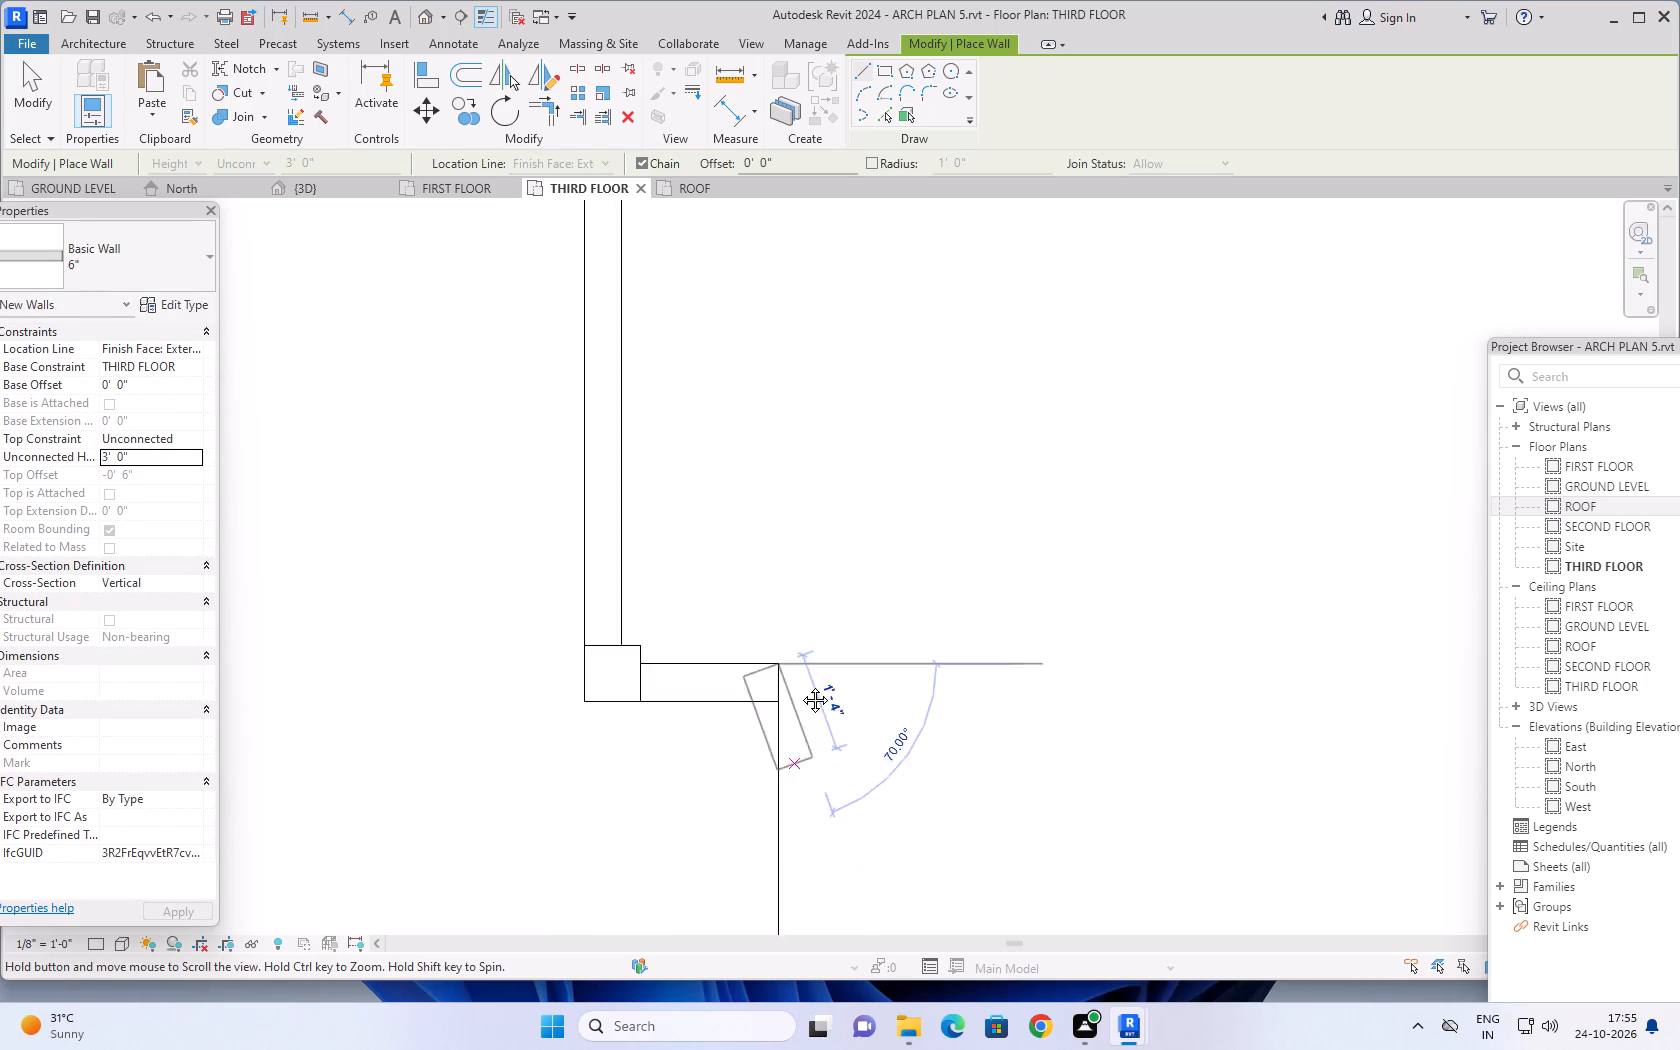
{"action": "middle_click_drag", "start_coordinate": [800, 685], "coordinate": [784, 496]}
{"action": "key", "text": "space"}
{"action": "left_click", "coordinate": [754, 692]}
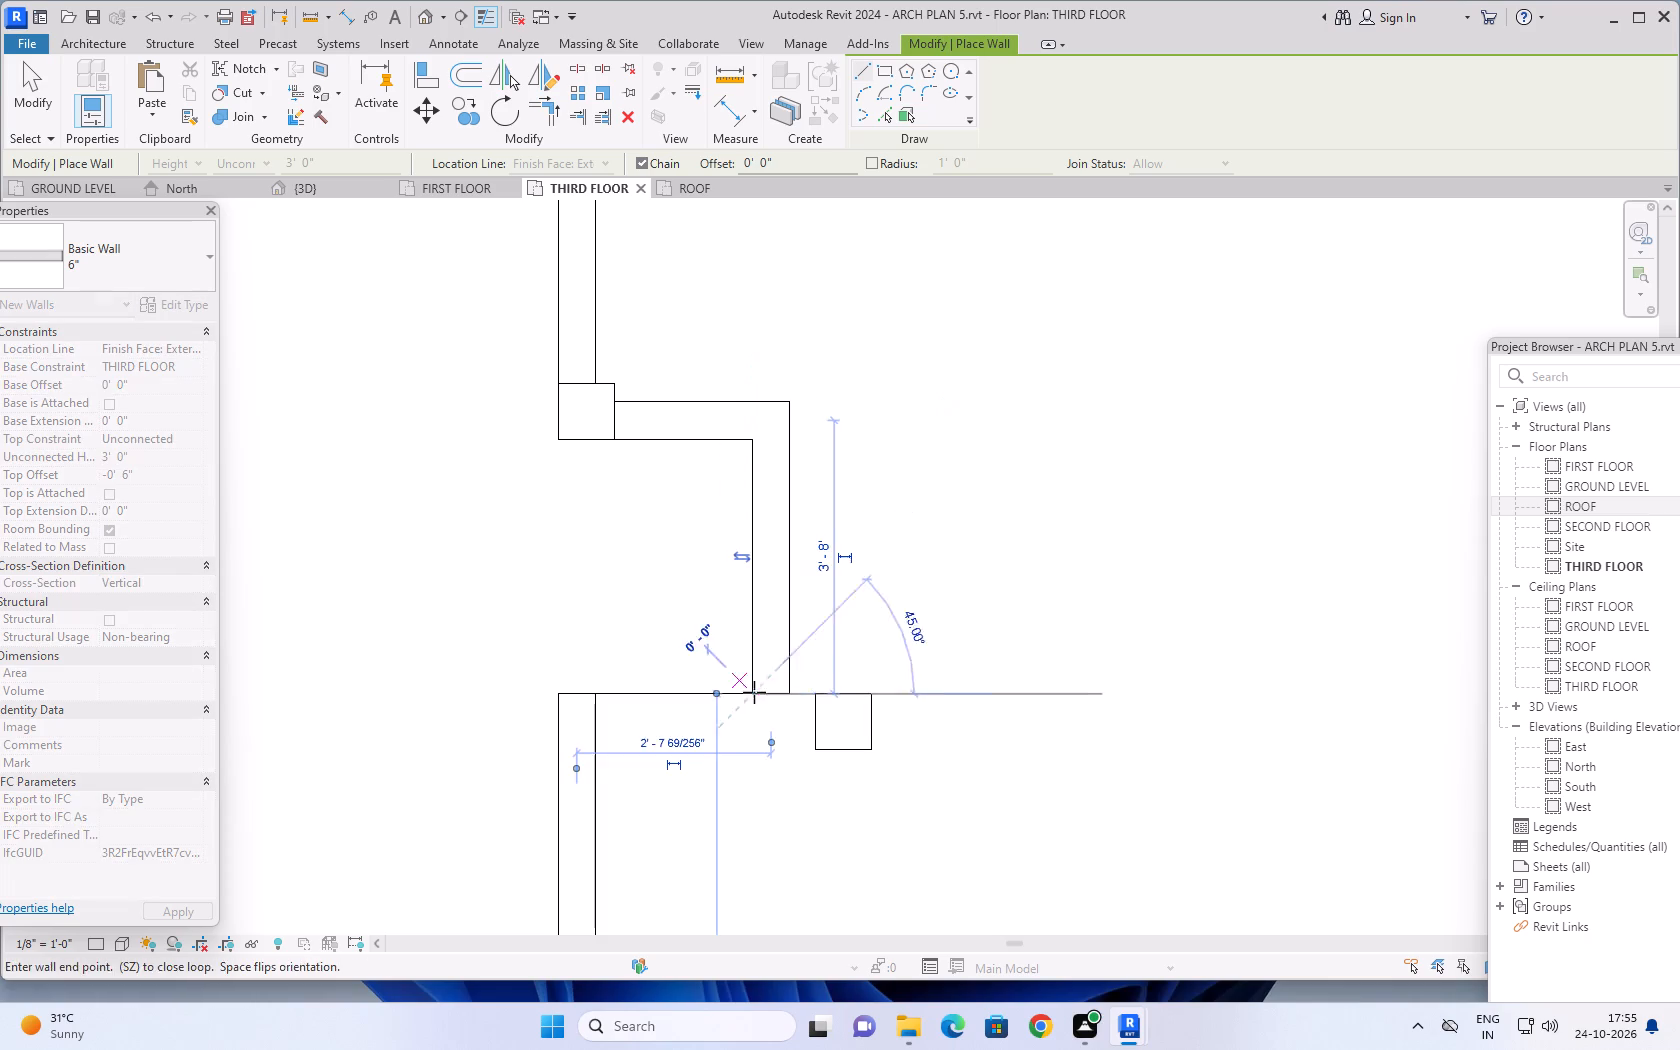
{"action": "key", "text": "Escape"}
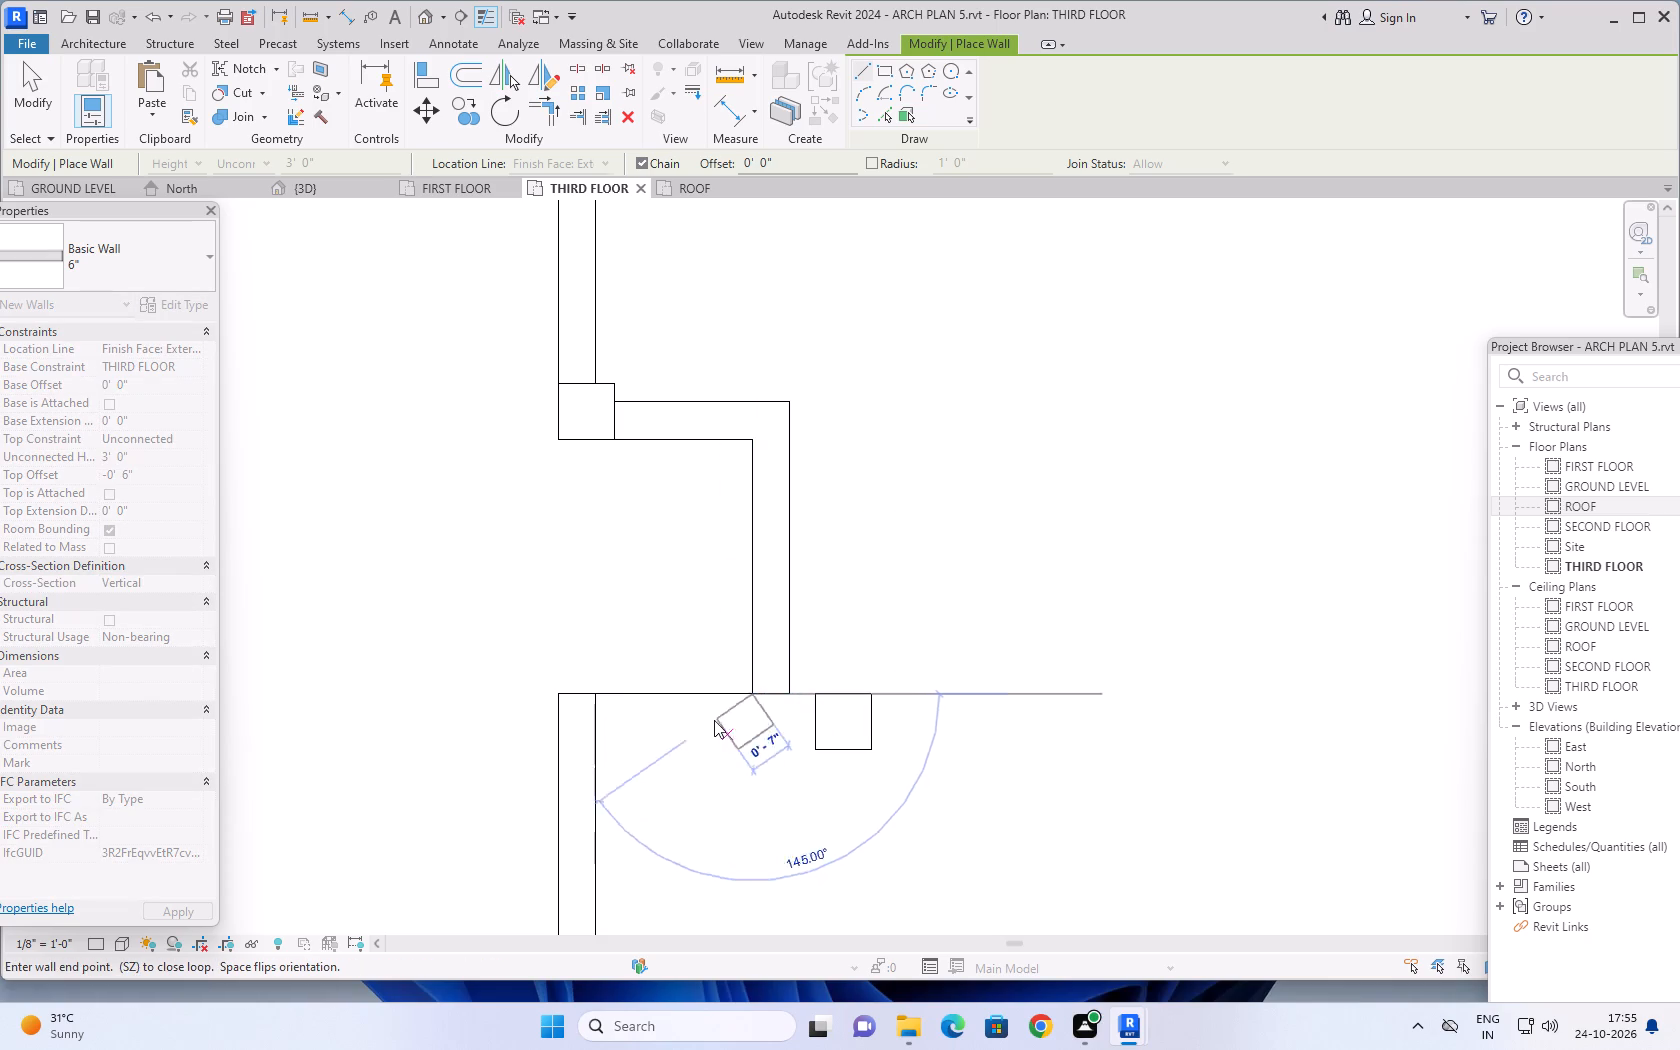
Close the west recess with a wall about 3'-1" long on its south edge, thickness inside the slab, joining the existing west wall.
{"action": "left_click", "coordinate": [791, 697]}
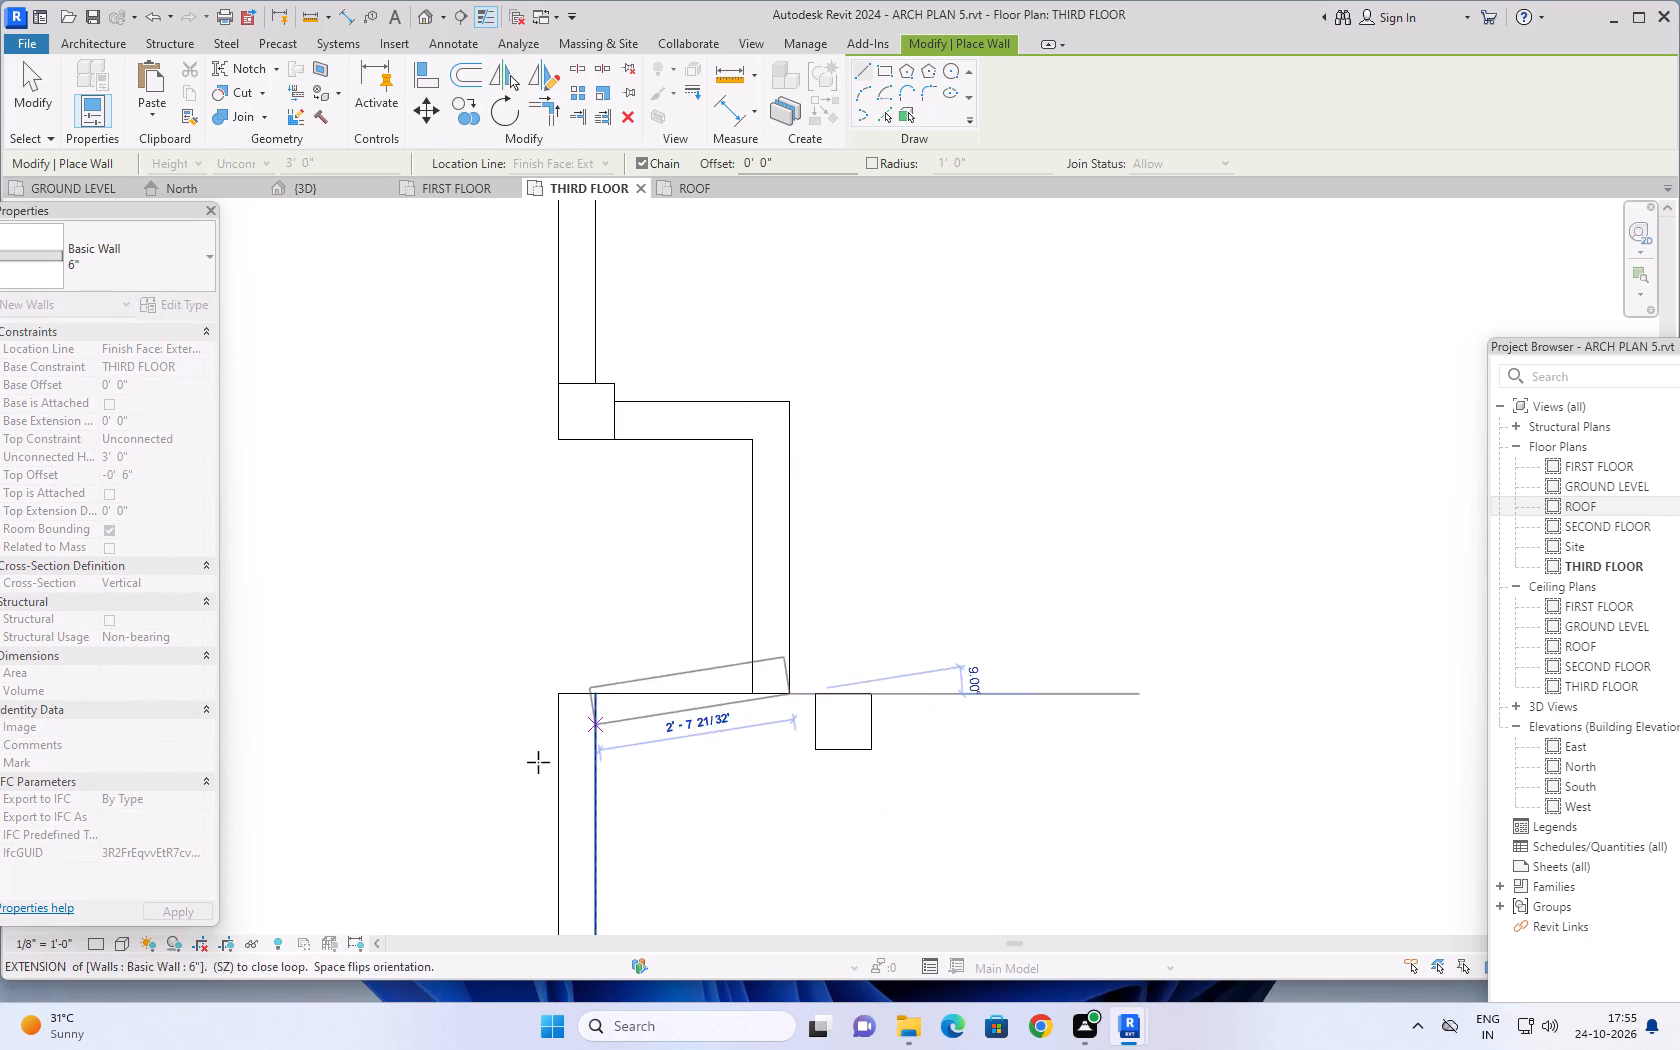
{"action": "key", "text": "space"}
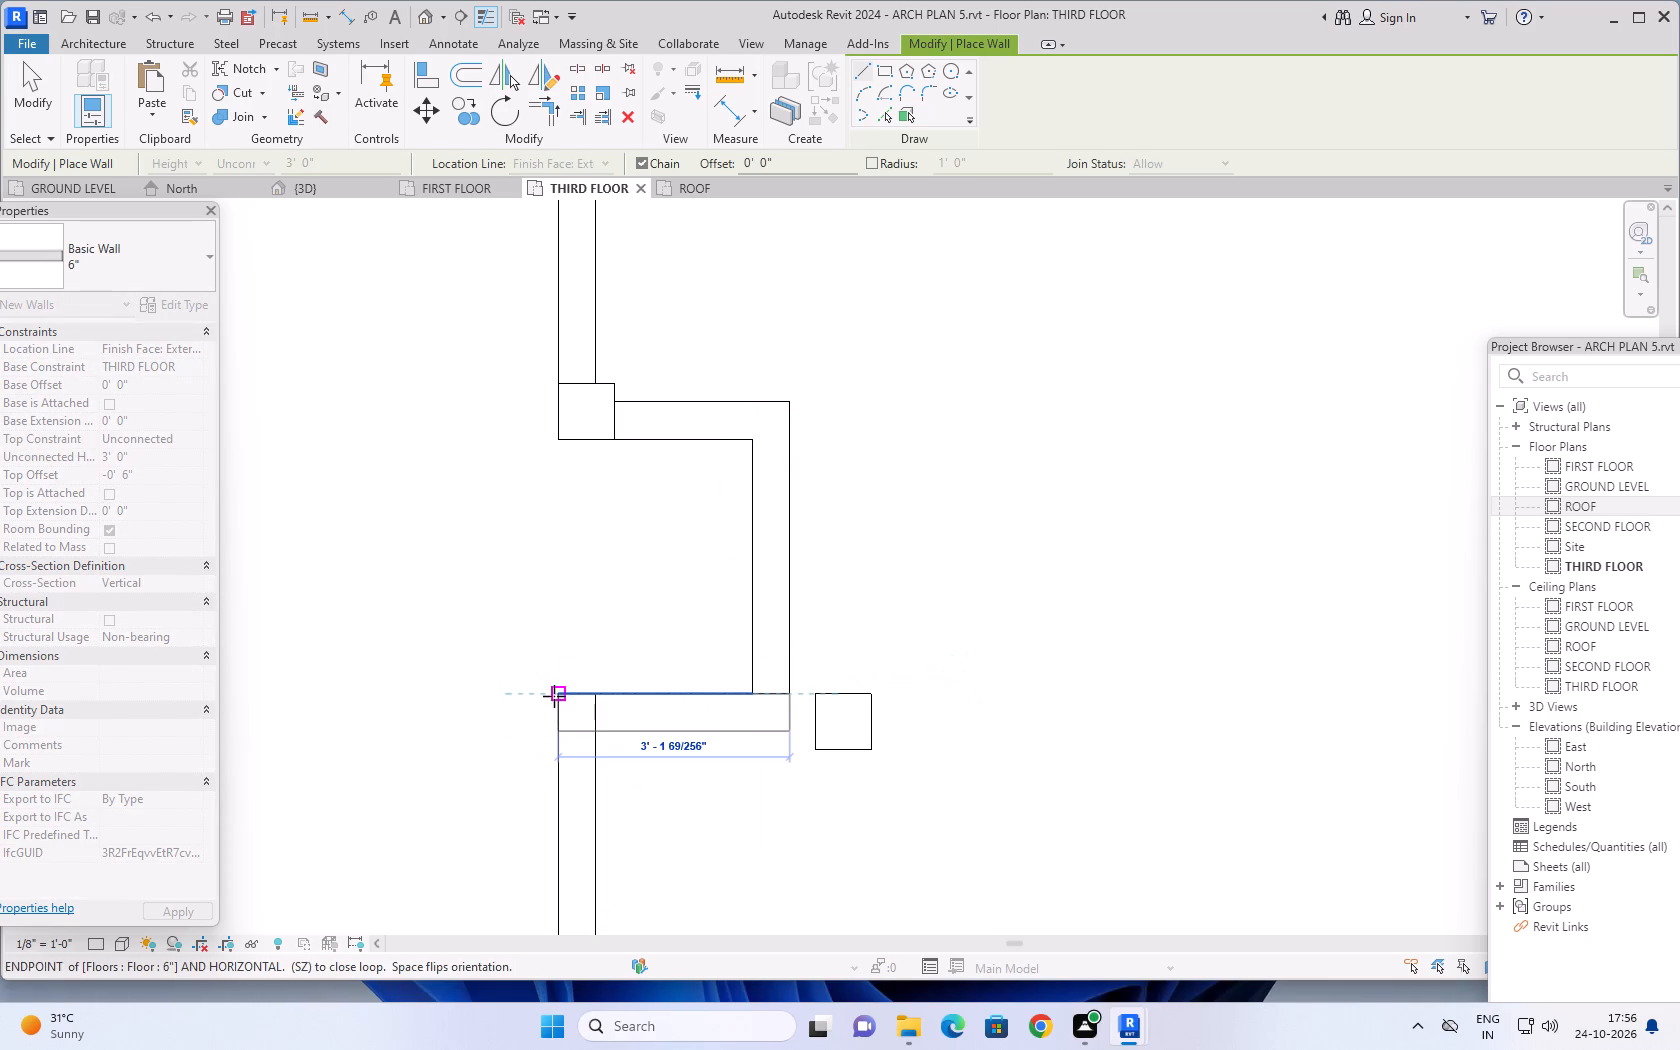
{"action": "left_click", "coordinate": [554, 696]}
{"action": "key", "text": "Escape"}
{"action": "scroll", "coordinate": [557, 608], "scroll_direction": "down", "scroll_amount": 3}
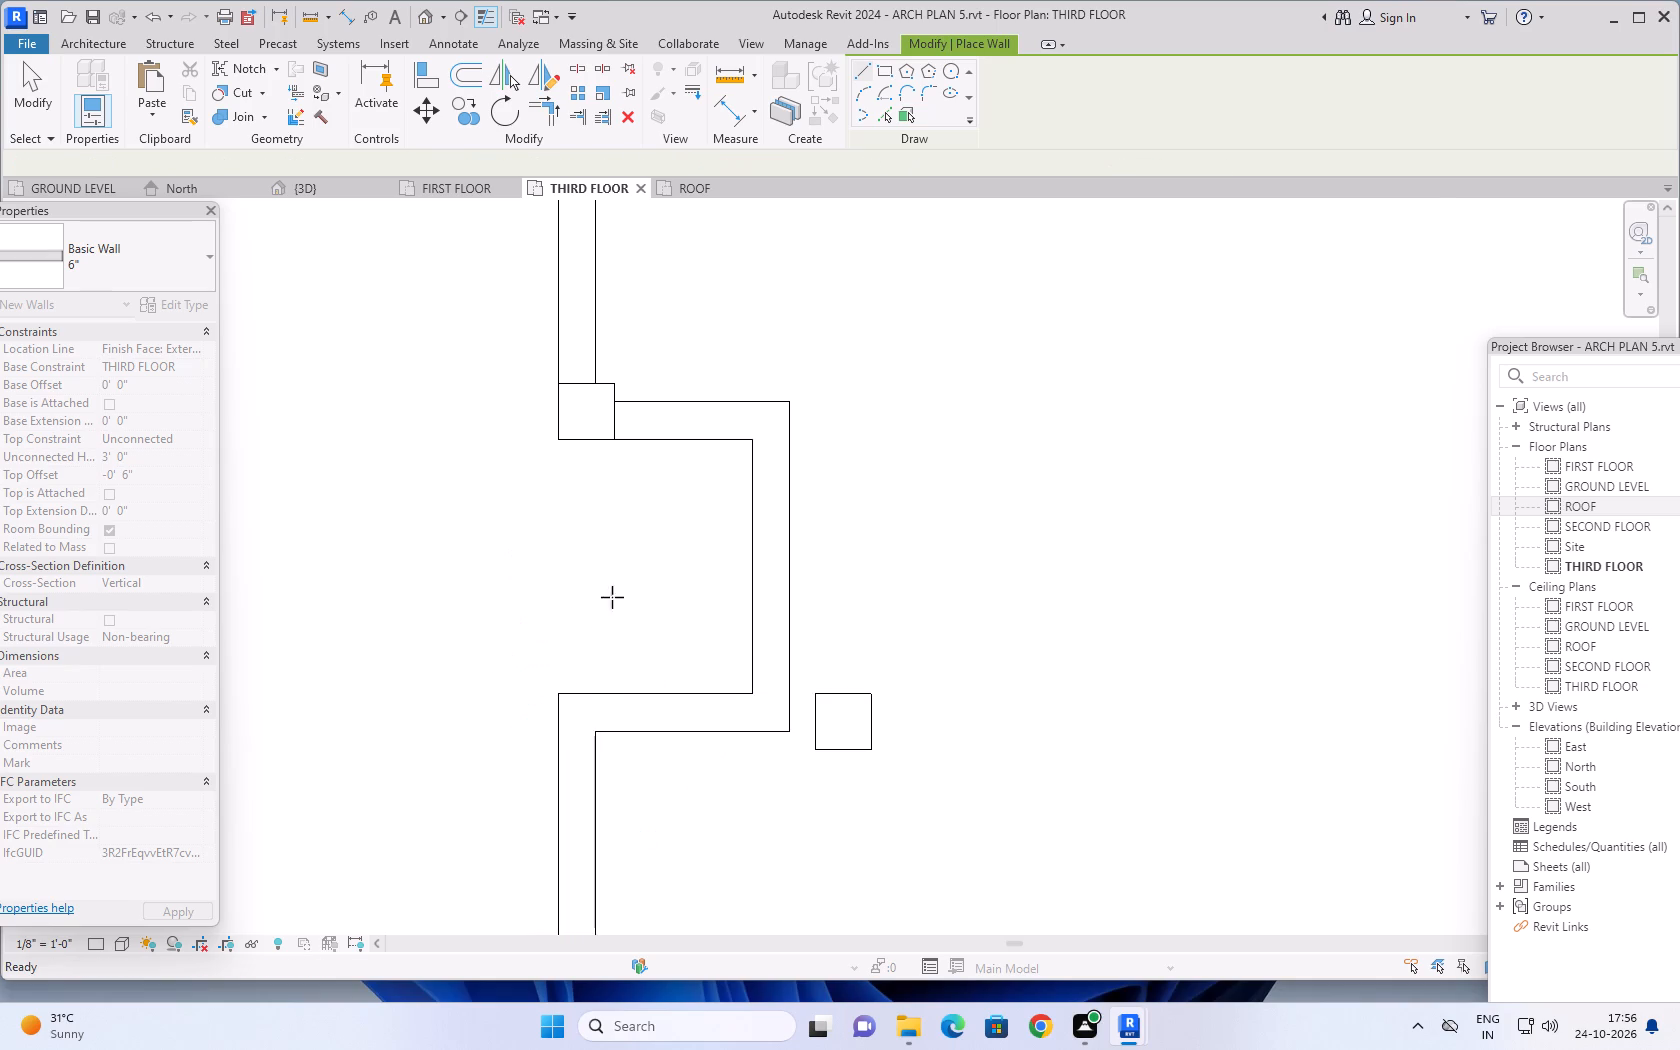
{"action": "scroll", "coordinate": [612, 597], "scroll_direction": "down", "scroll_amount": 4}
{"action": "scroll", "coordinate": [706, 581], "scroll_direction": "down", "scroll_amount": 11}
{"action": "key", "text": "Escape"}
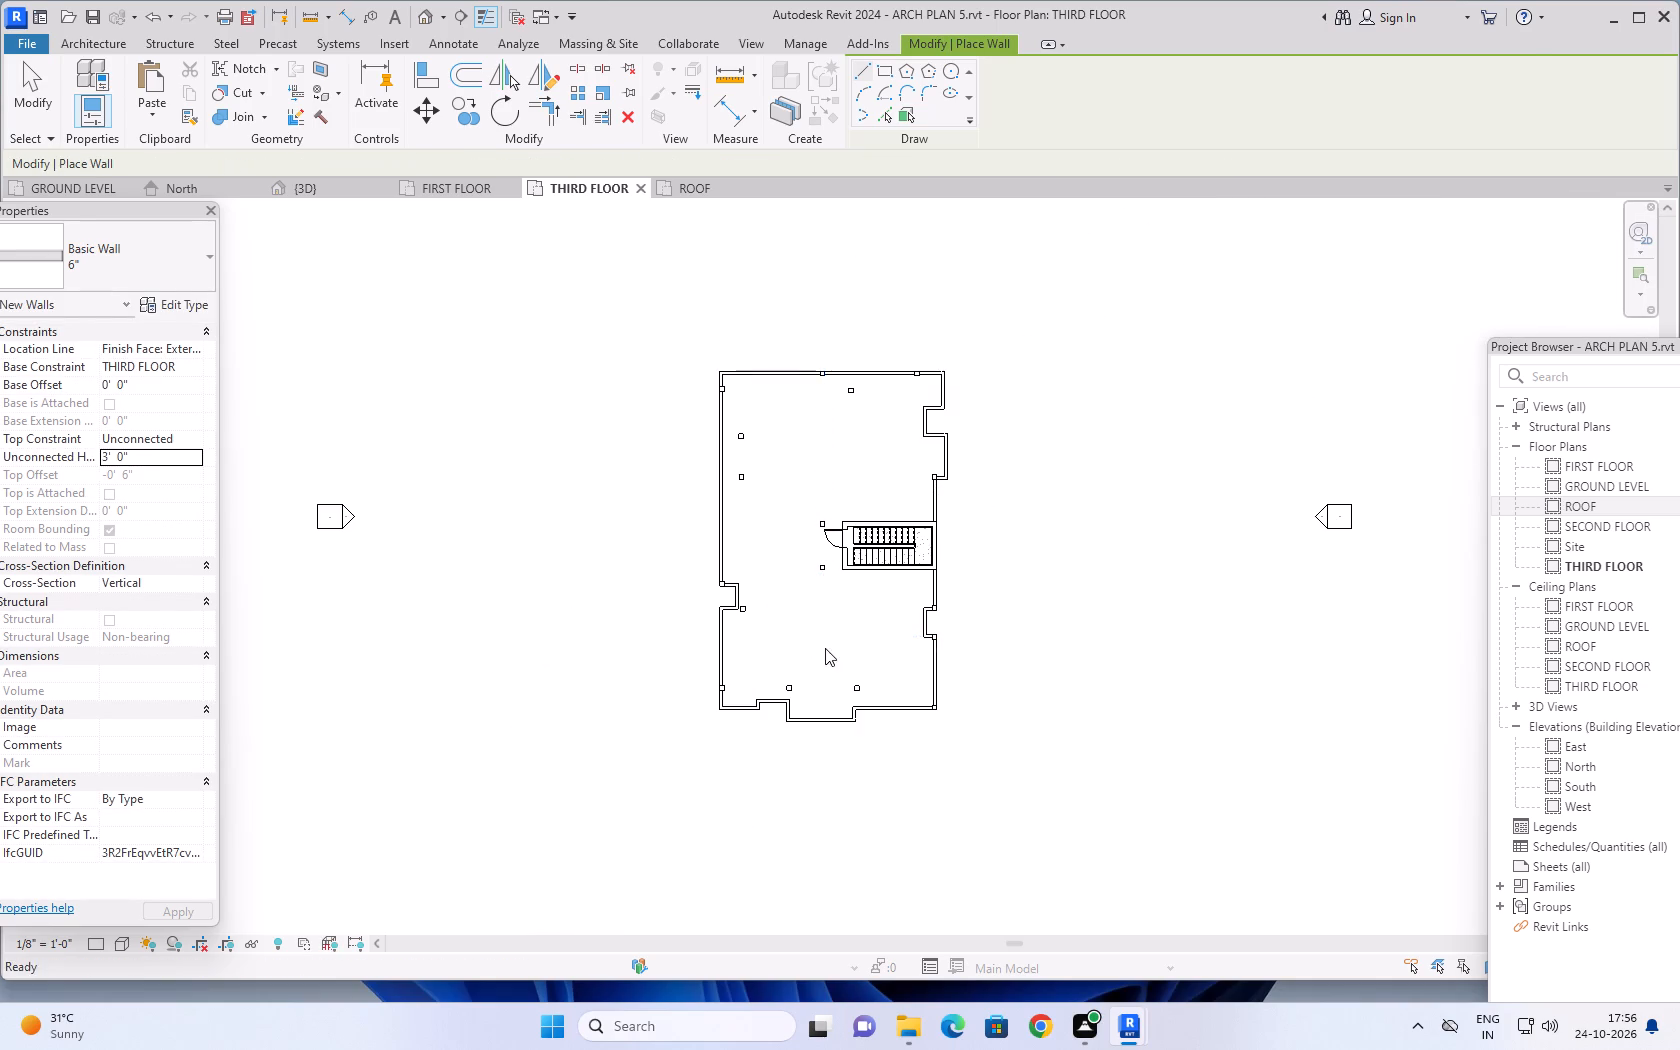
Examine the building and its third-floor perimeter walls from the west and front sides in the 3D view.
{"action": "left_click", "coordinate": [323, 186]}
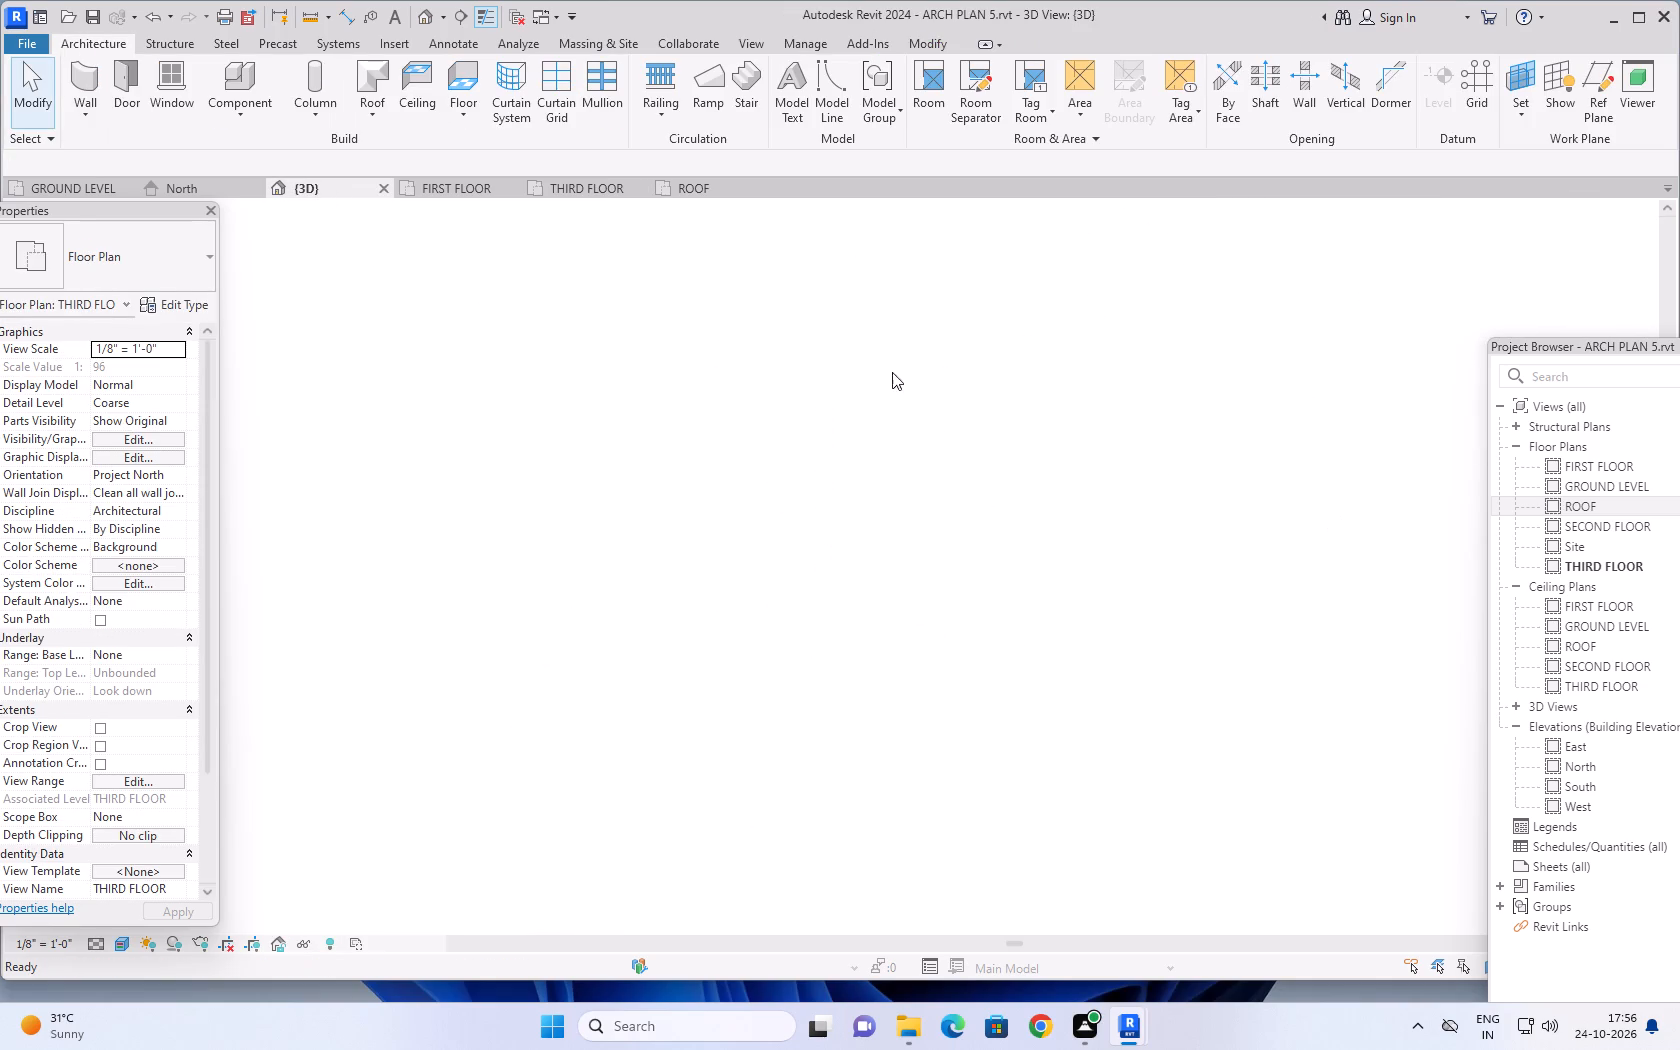
{"action": "key", "text": "Escape"}
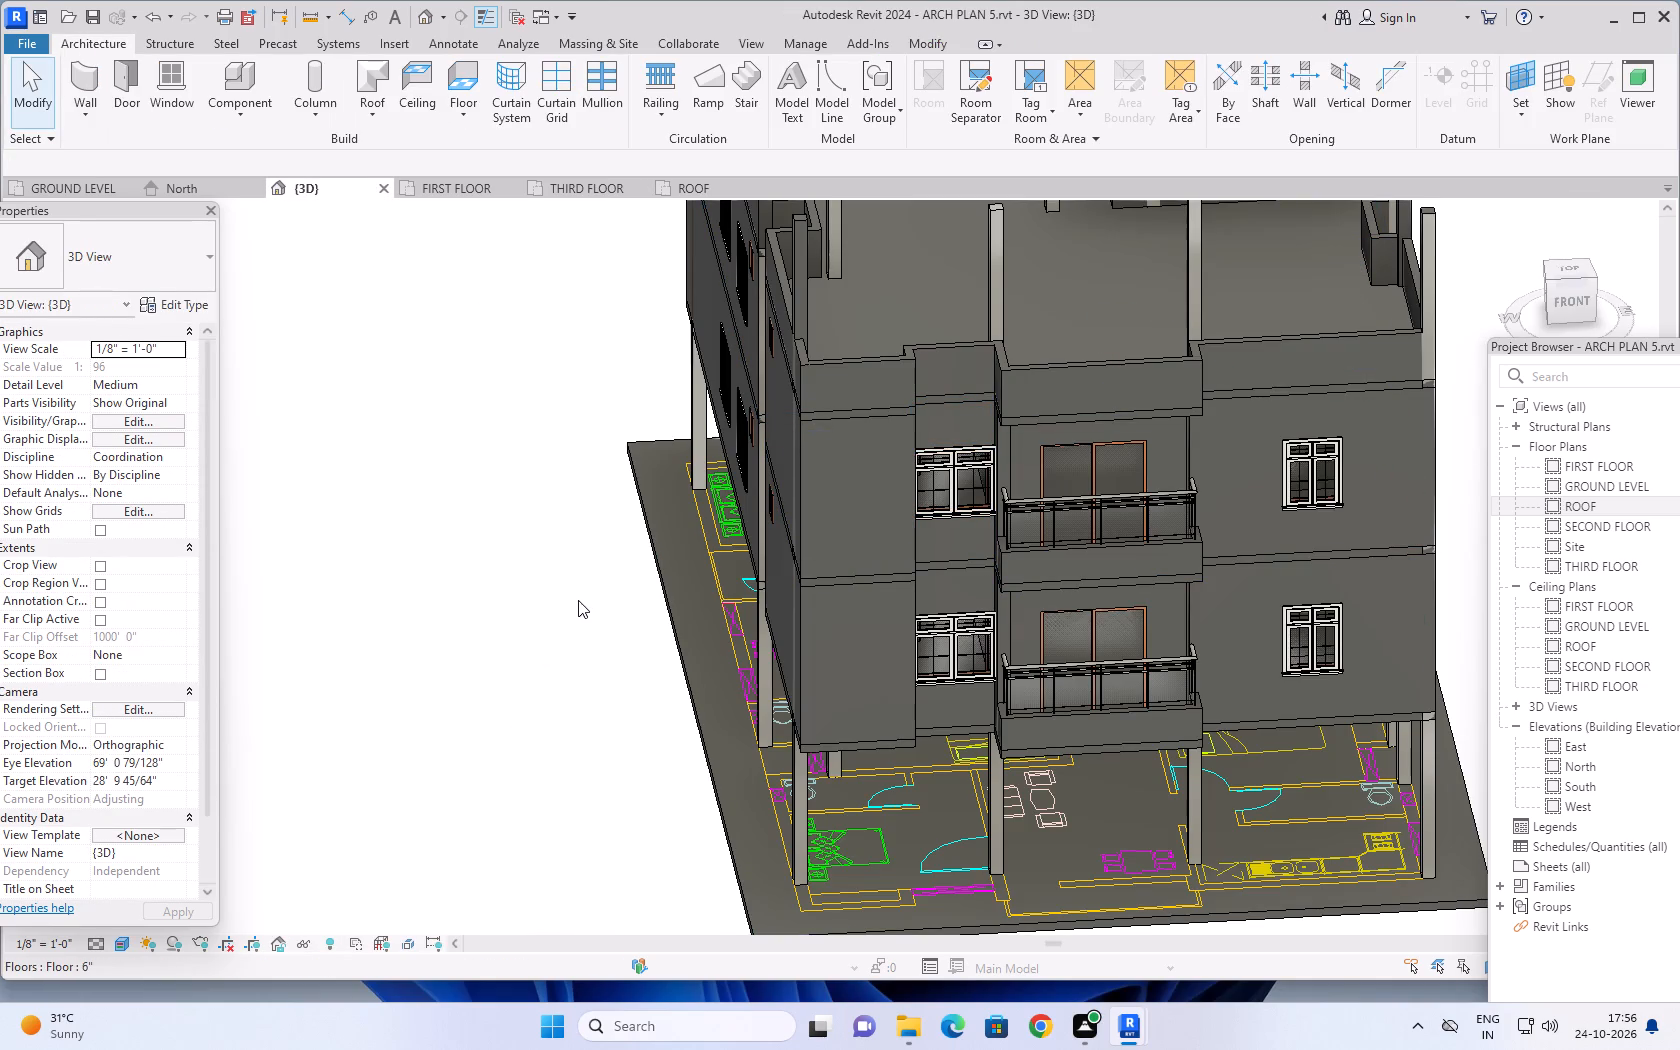
{"action": "key", "text": "Escape"}
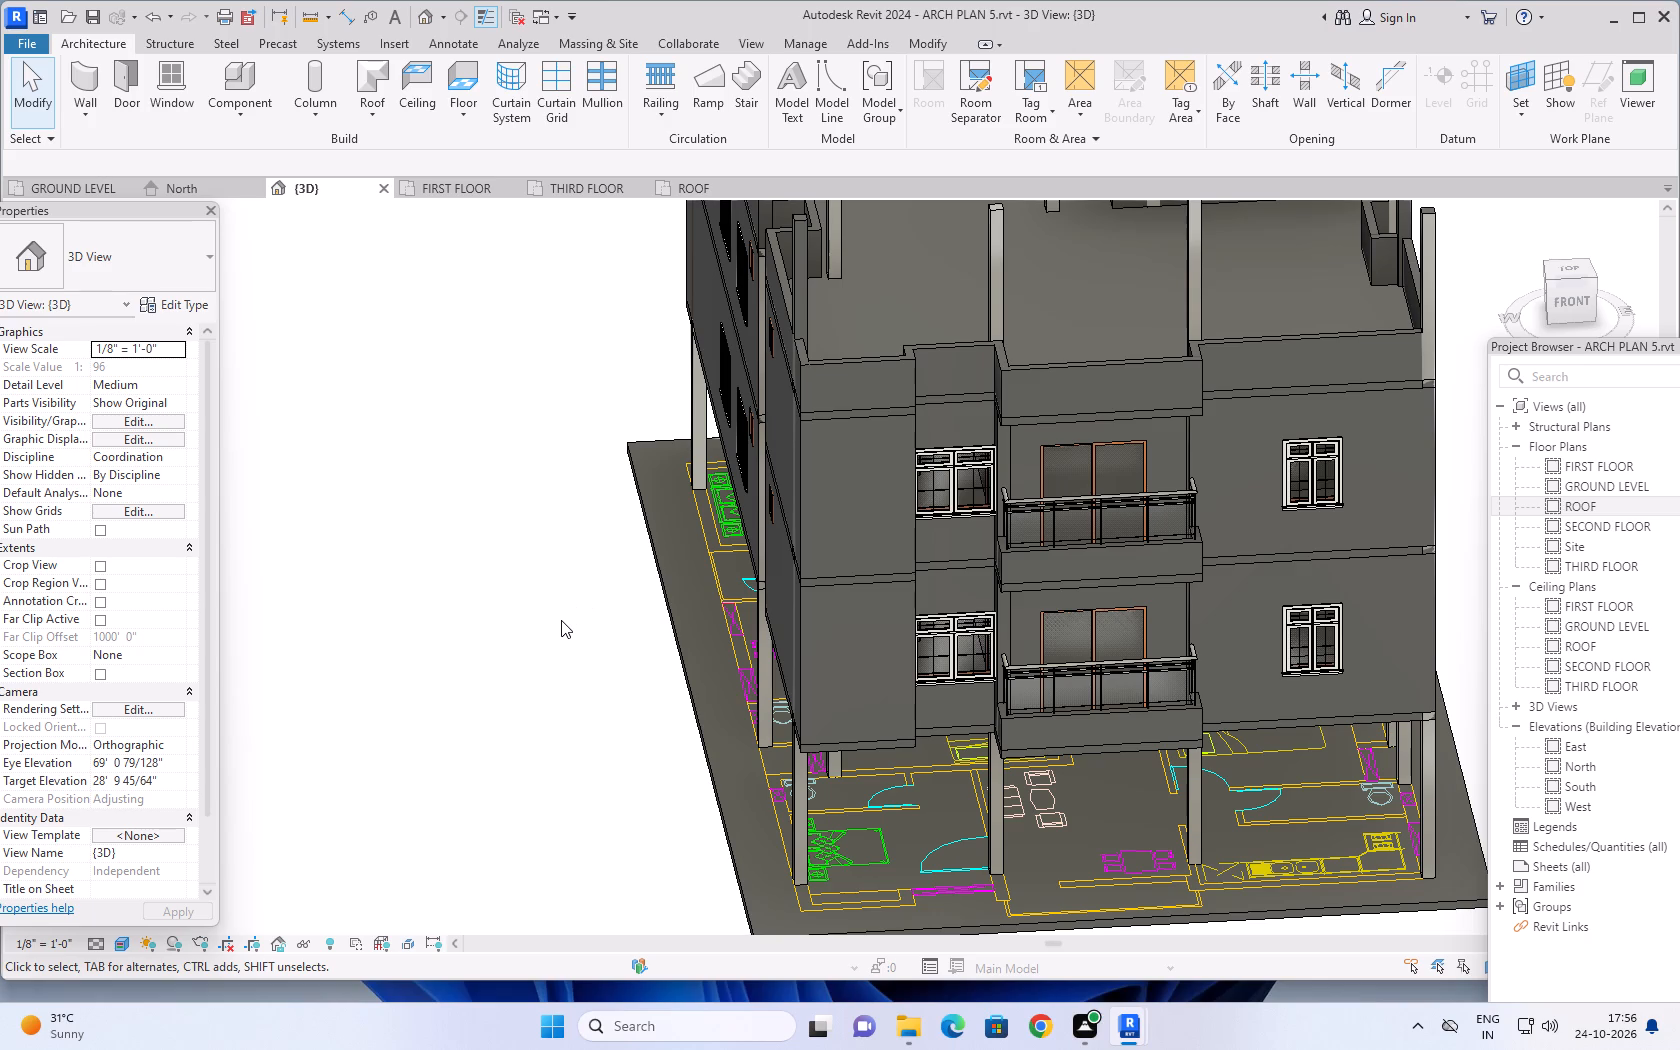
{"action": "key", "text": "z"}
{"action": "key", "text": "z"}
{"action": "key", "text": "z"}
{"action": "key", "text": "z"}
{"action": "key", "text": "z"}
{"action": "key", "text": "z"}
{"action": "key", "text": "z"}
{"action": "key", "text": "z"}
{"action": "key", "text": "z"}
{"action": "key", "text": "z"}
{"action": "key", "text": "z"}
{"action": "middle_click_drag", "start_coordinate": [561, 615], "coordinate": [827, 575]}
{"action": "middle_click_drag", "start_coordinate": [827, 573], "coordinate": [717, 604]}
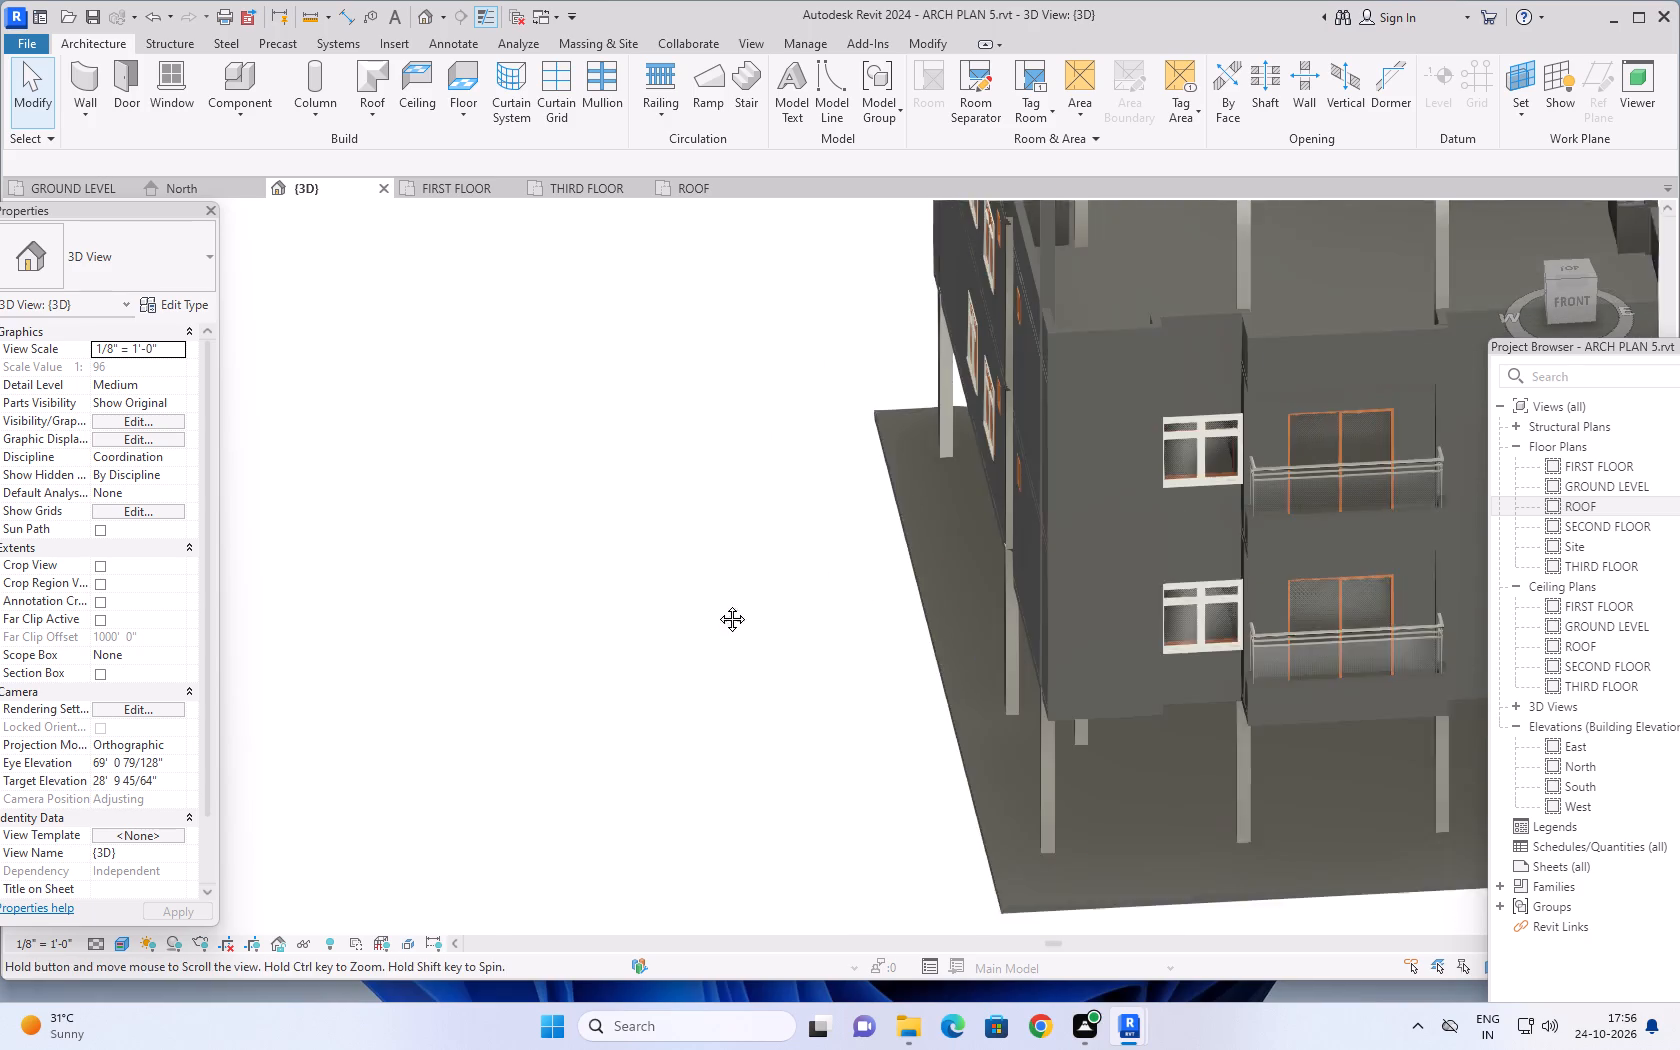
{"action": "middle_click_drag", "start_coordinate": [717, 604], "coordinate": [629, 615]}
{"action": "middle_click_drag", "start_coordinate": [637, 618], "coordinate": [872, 322], "text": "shift"}
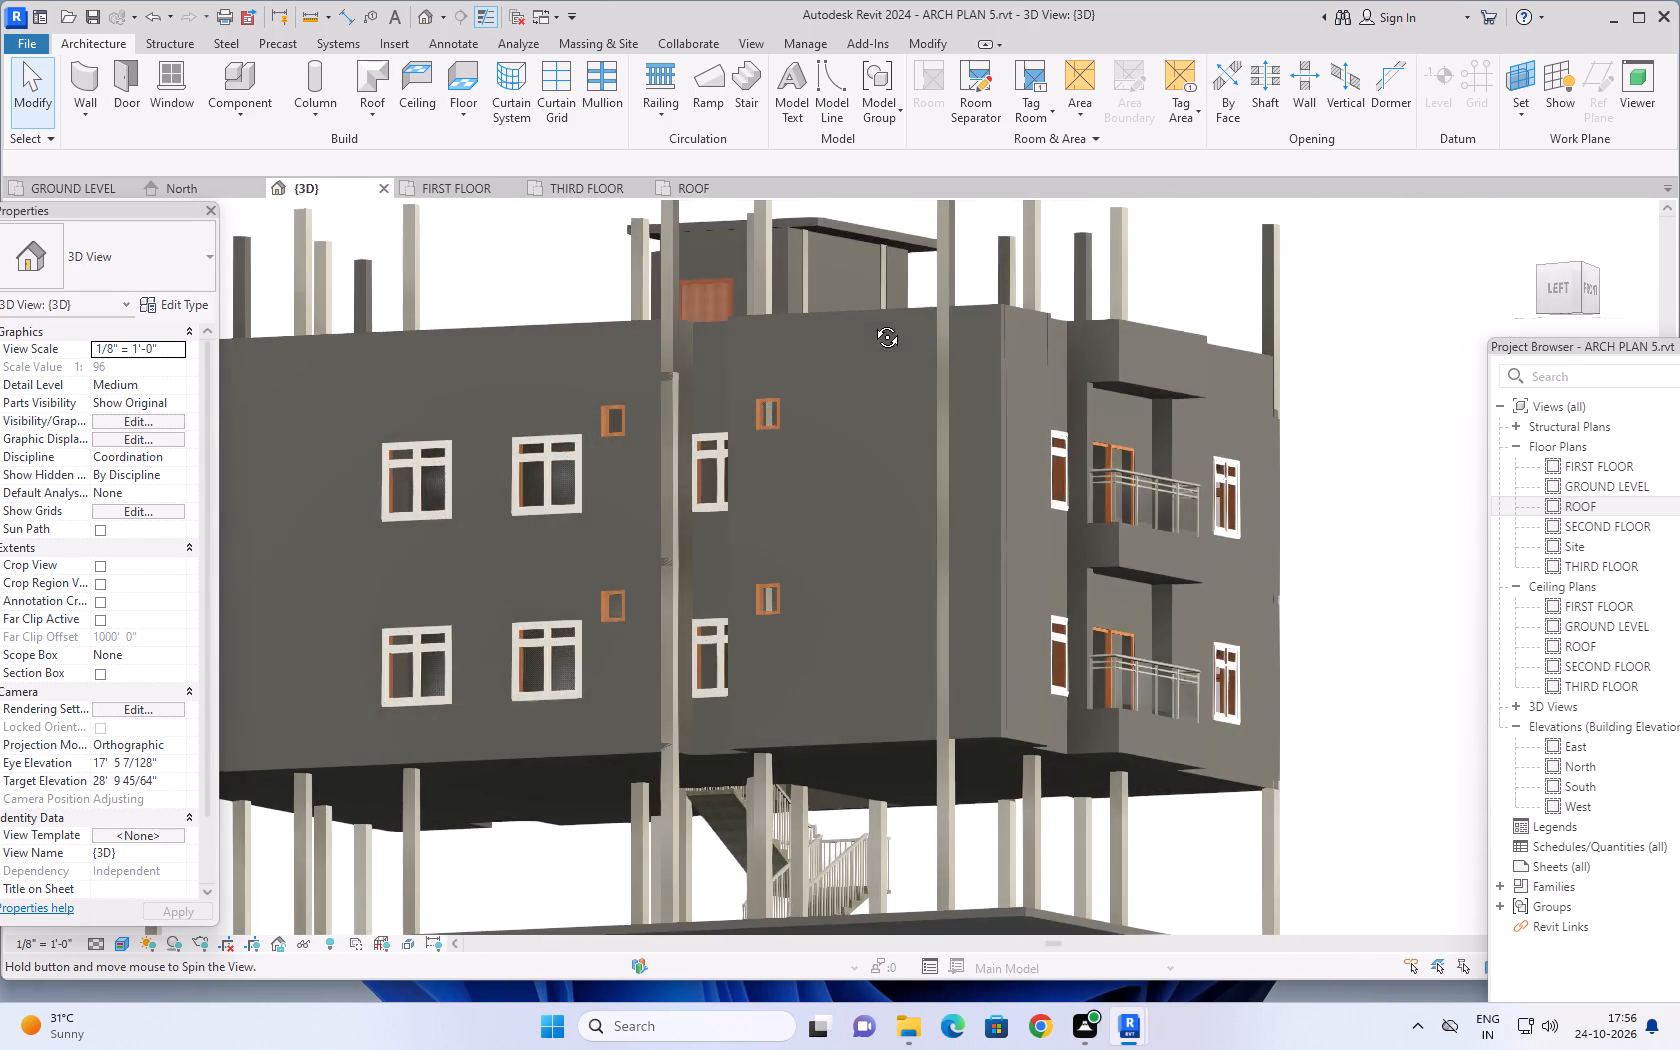
{"action": "middle_click_drag", "start_coordinate": [872, 322], "coordinate": [603, 470], "text": "shift"}
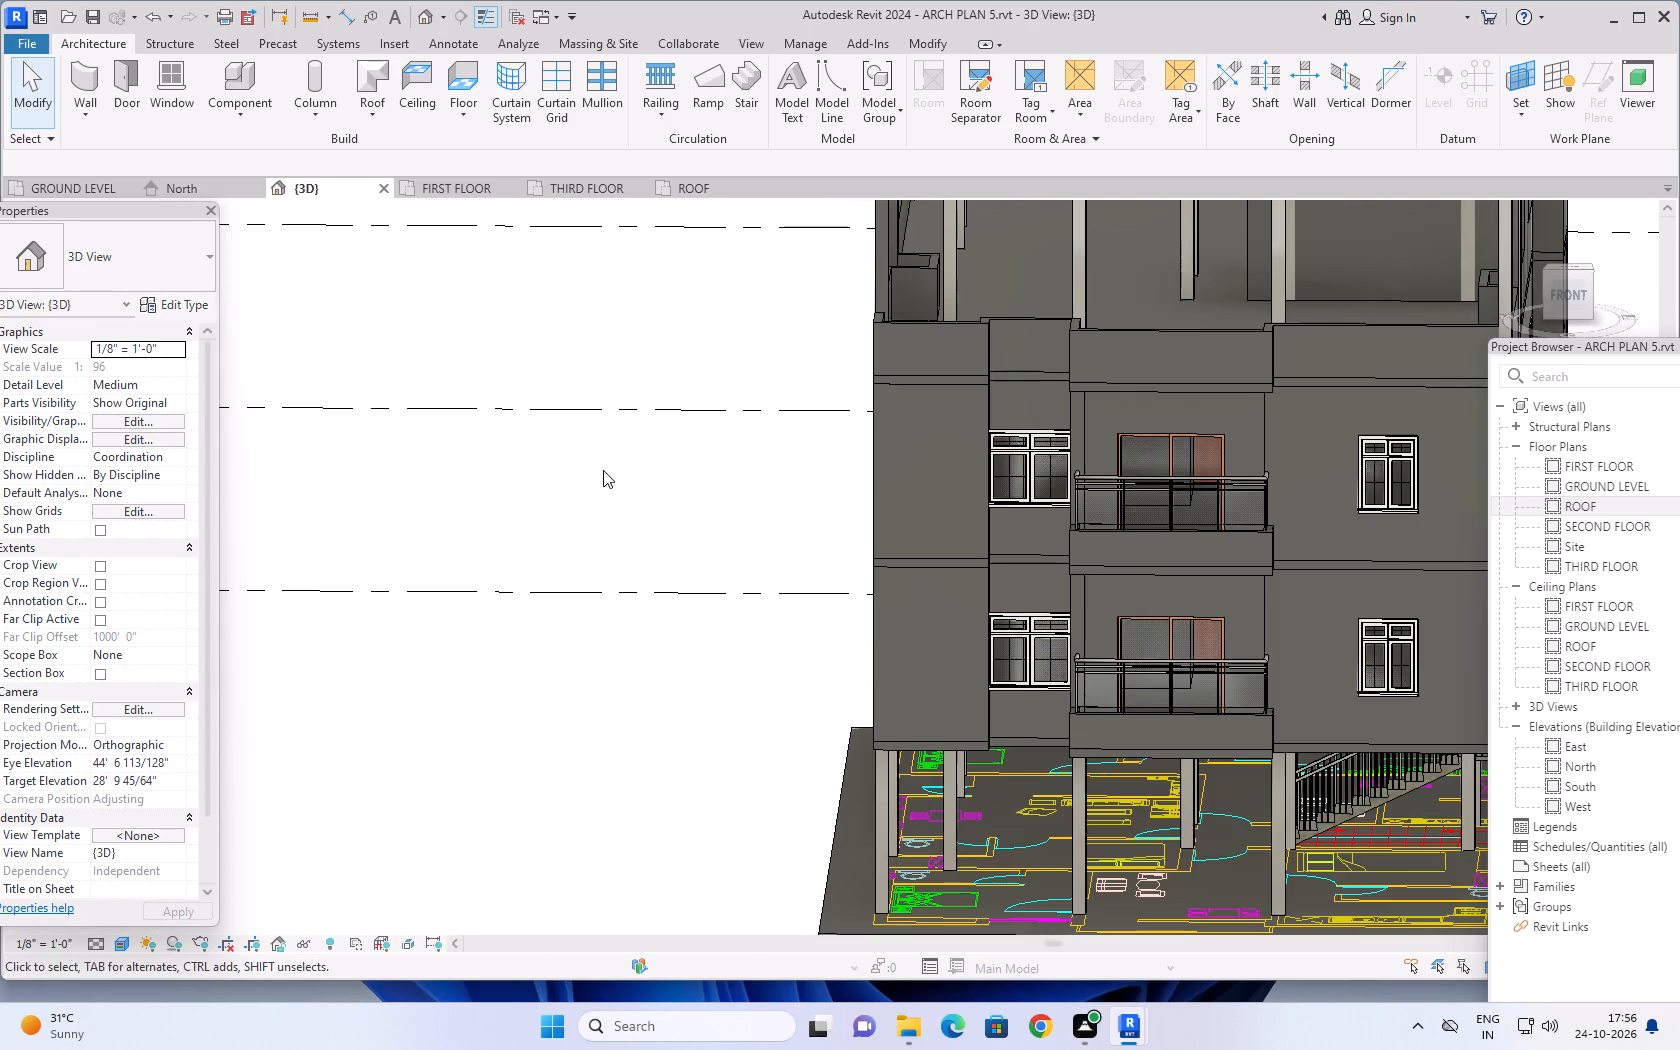
{"action": "middle_click_drag", "start_coordinate": [578, 457], "coordinate": [576, 370], "text": "shift"}
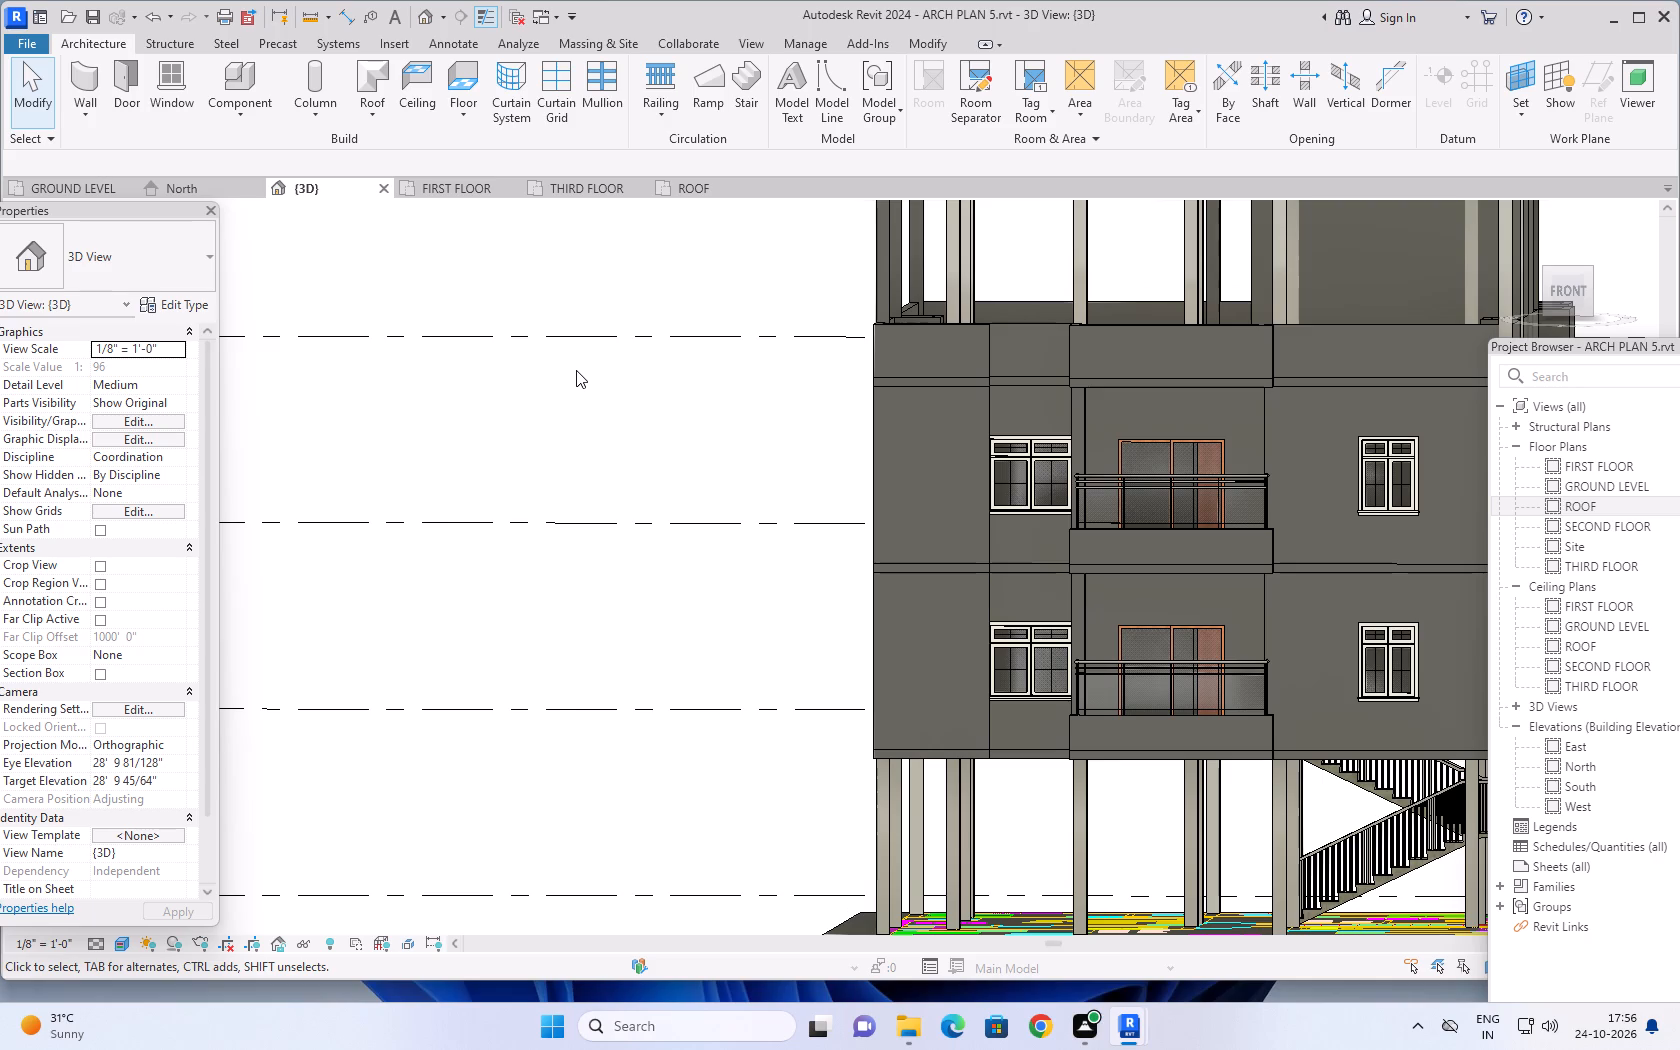
{"action": "scroll", "coordinate": [576, 370], "scroll_direction": "down", "scroll_amount": 1}
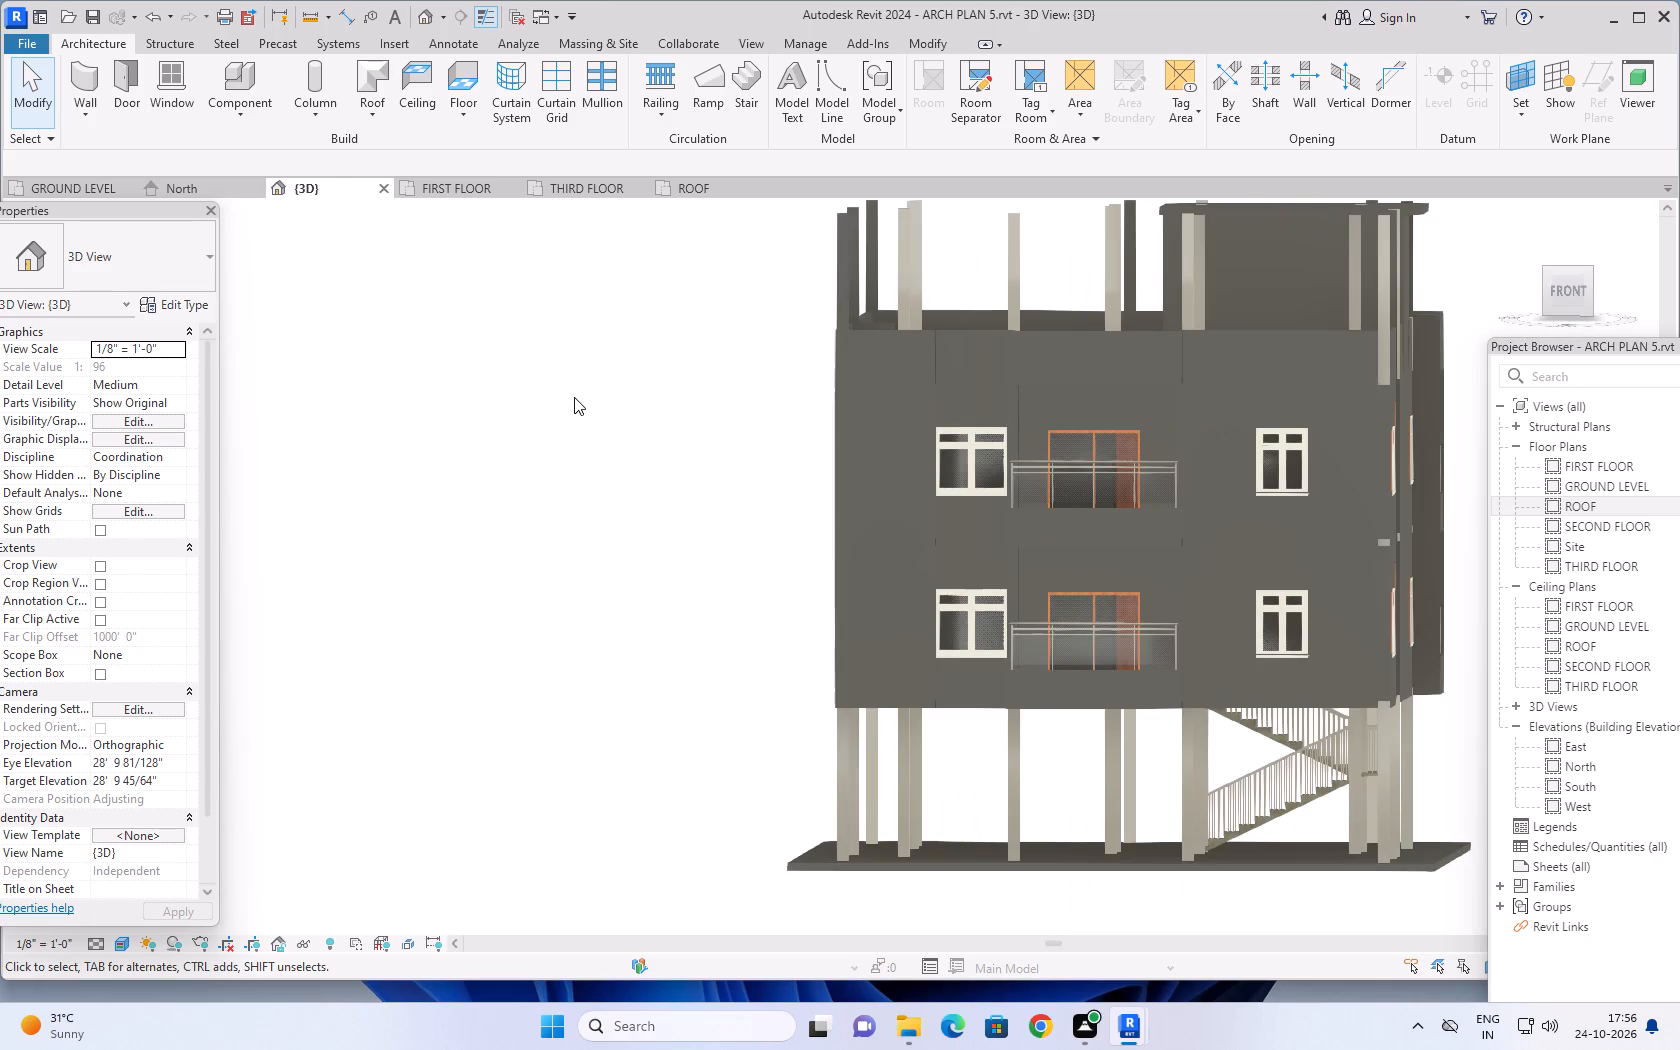
{"action": "middle_click_drag", "start_coordinate": [574, 397], "coordinate": [419, 379]}
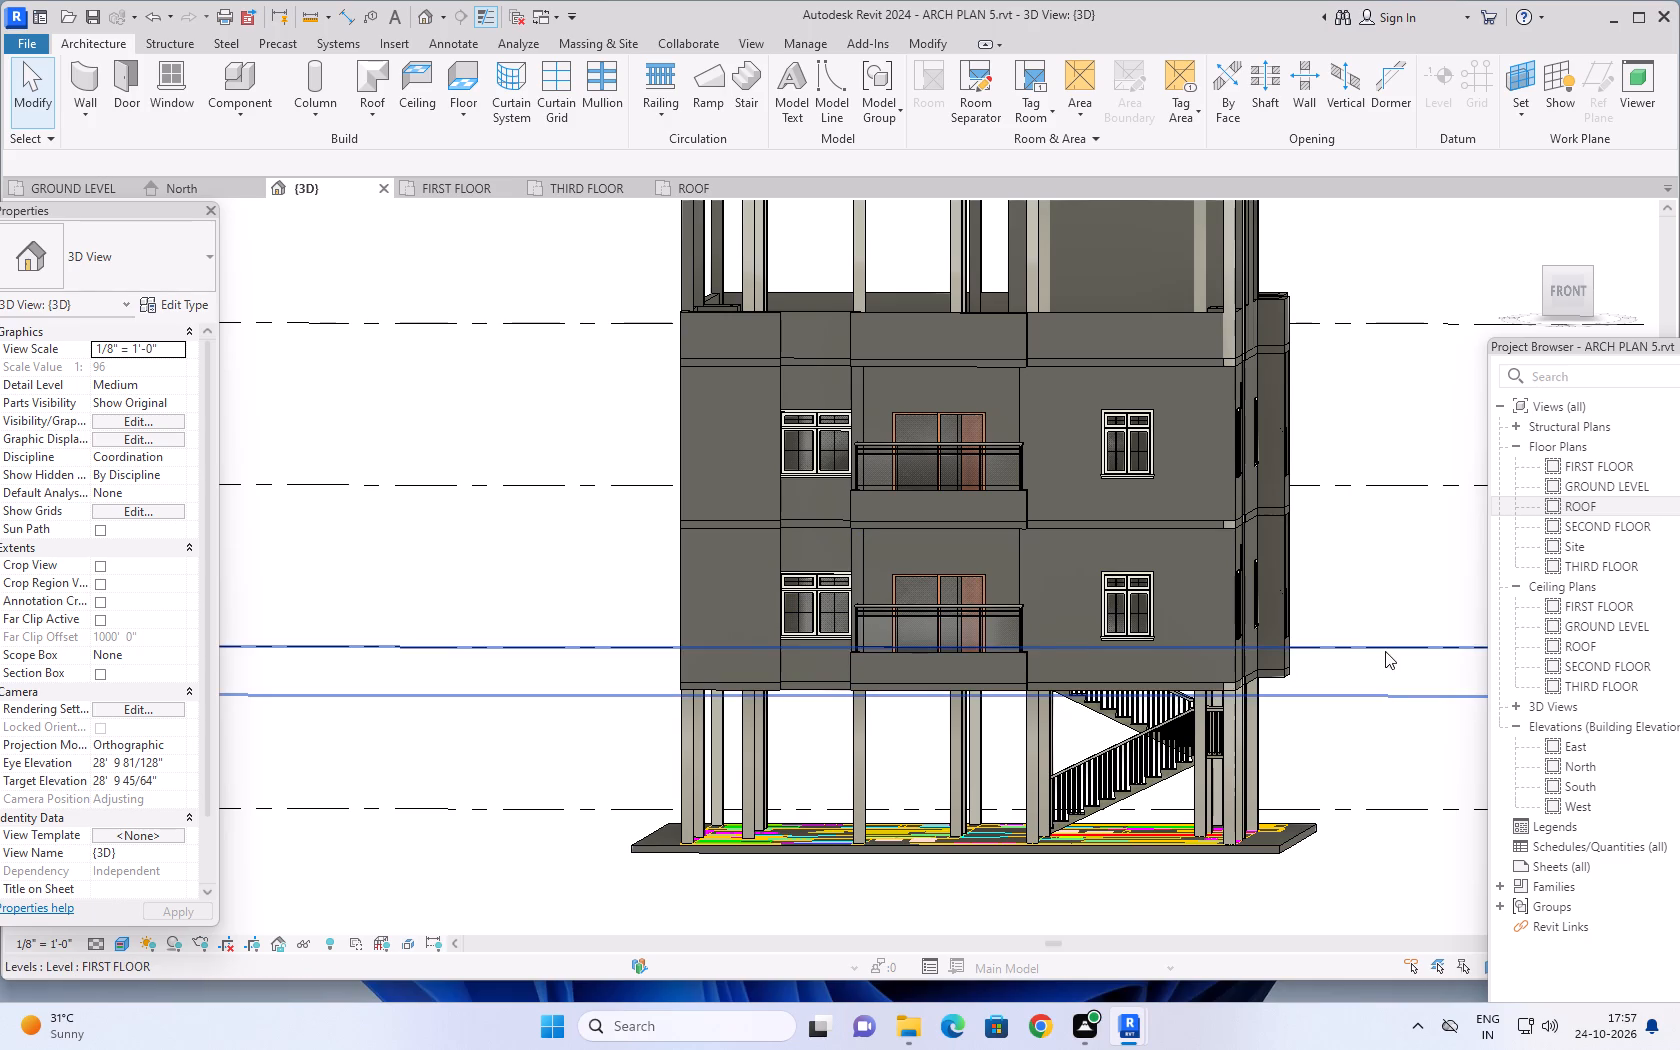
{"action": "scroll", "coordinate": [1385, 651], "scroll_direction": "down", "scroll_amount": 3}
{"action": "middle_click_drag", "start_coordinate": [1420, 610], "coordinate": [1304, 591]}
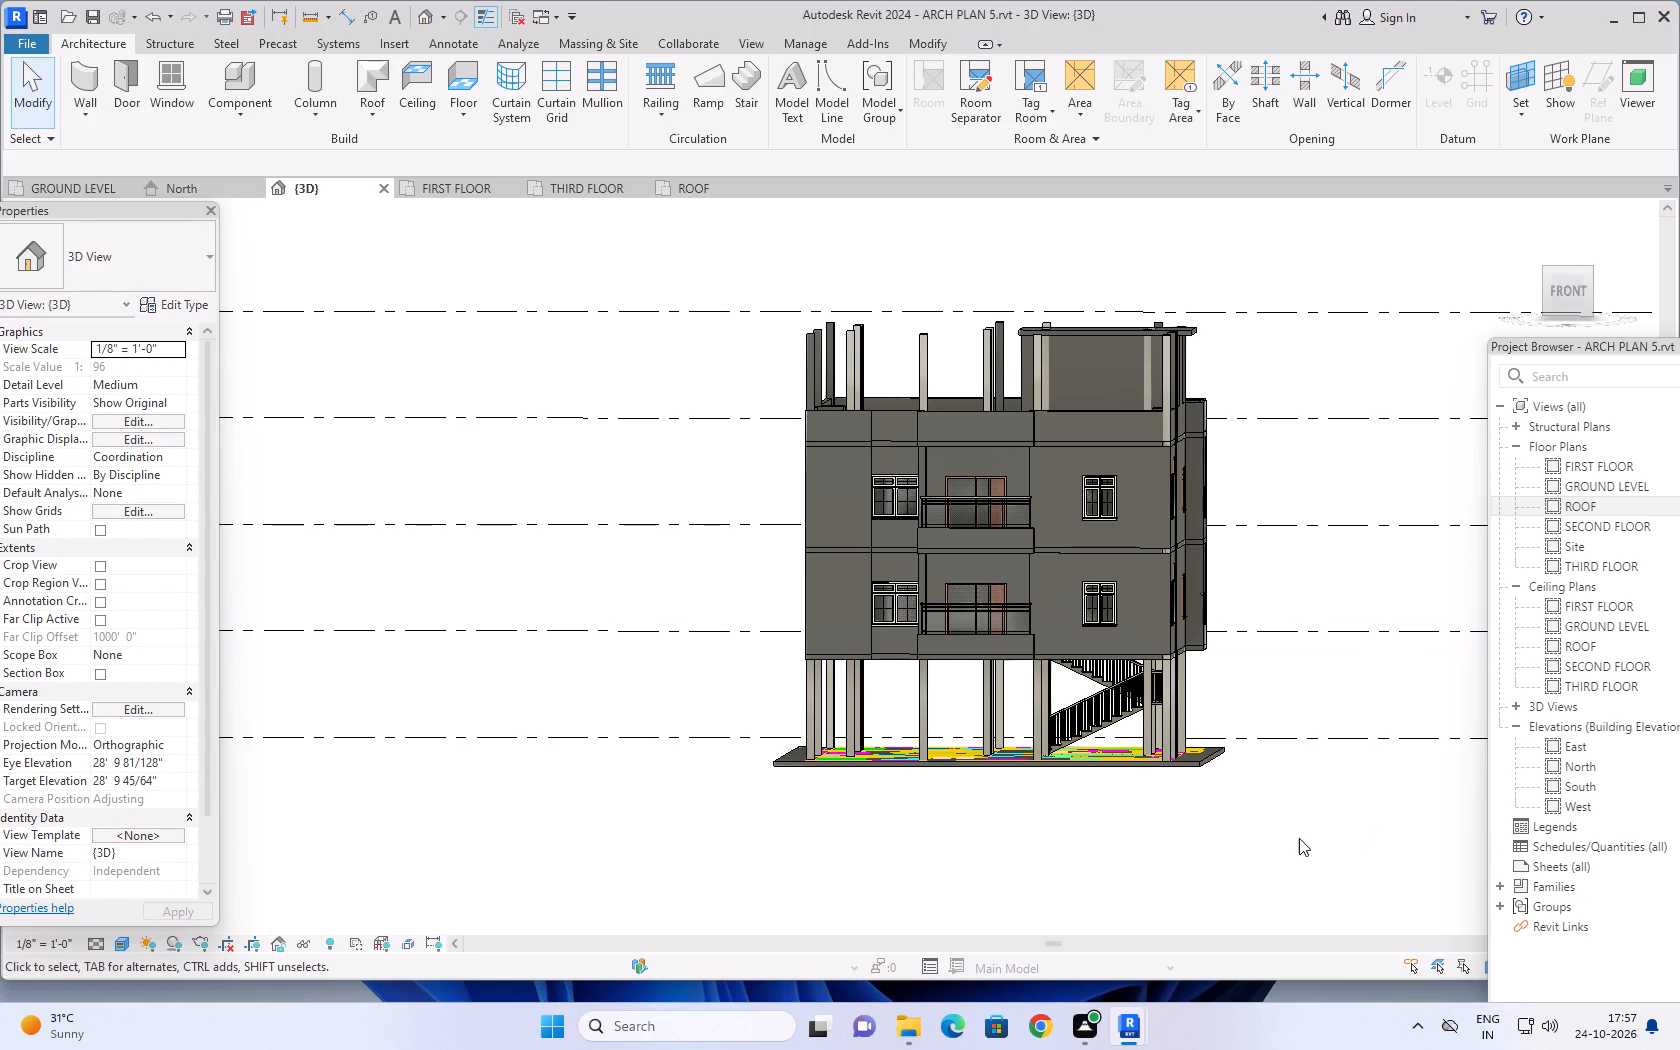
Examine the building's facades, third-floor perimeter walls, columns and stair room from the front, right and left sides and from above in 3D.
{"action": "middle_click_drag", "start_coordinate": [1299, 839], "coordinate": [1102, 861], "text": "shift"}
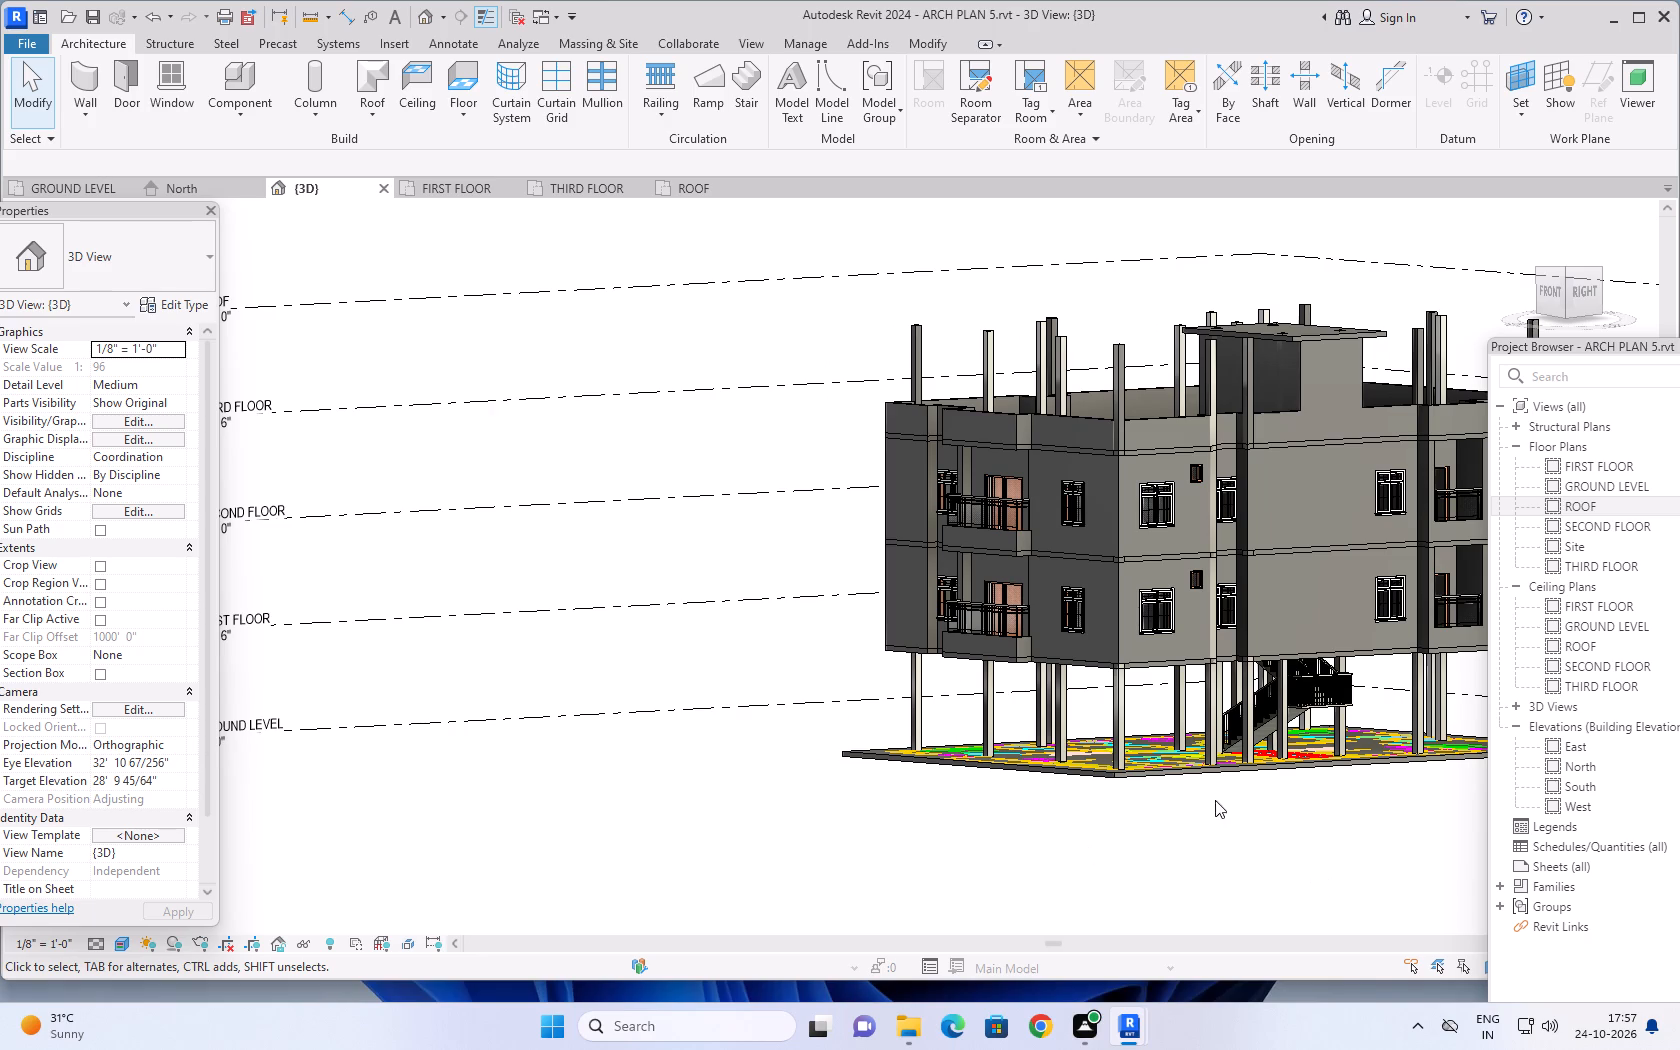
{"action": "middle_click_drag", "start_coordinate": [972, 806], "coordinate": [1111, 826], "text": "shift"}
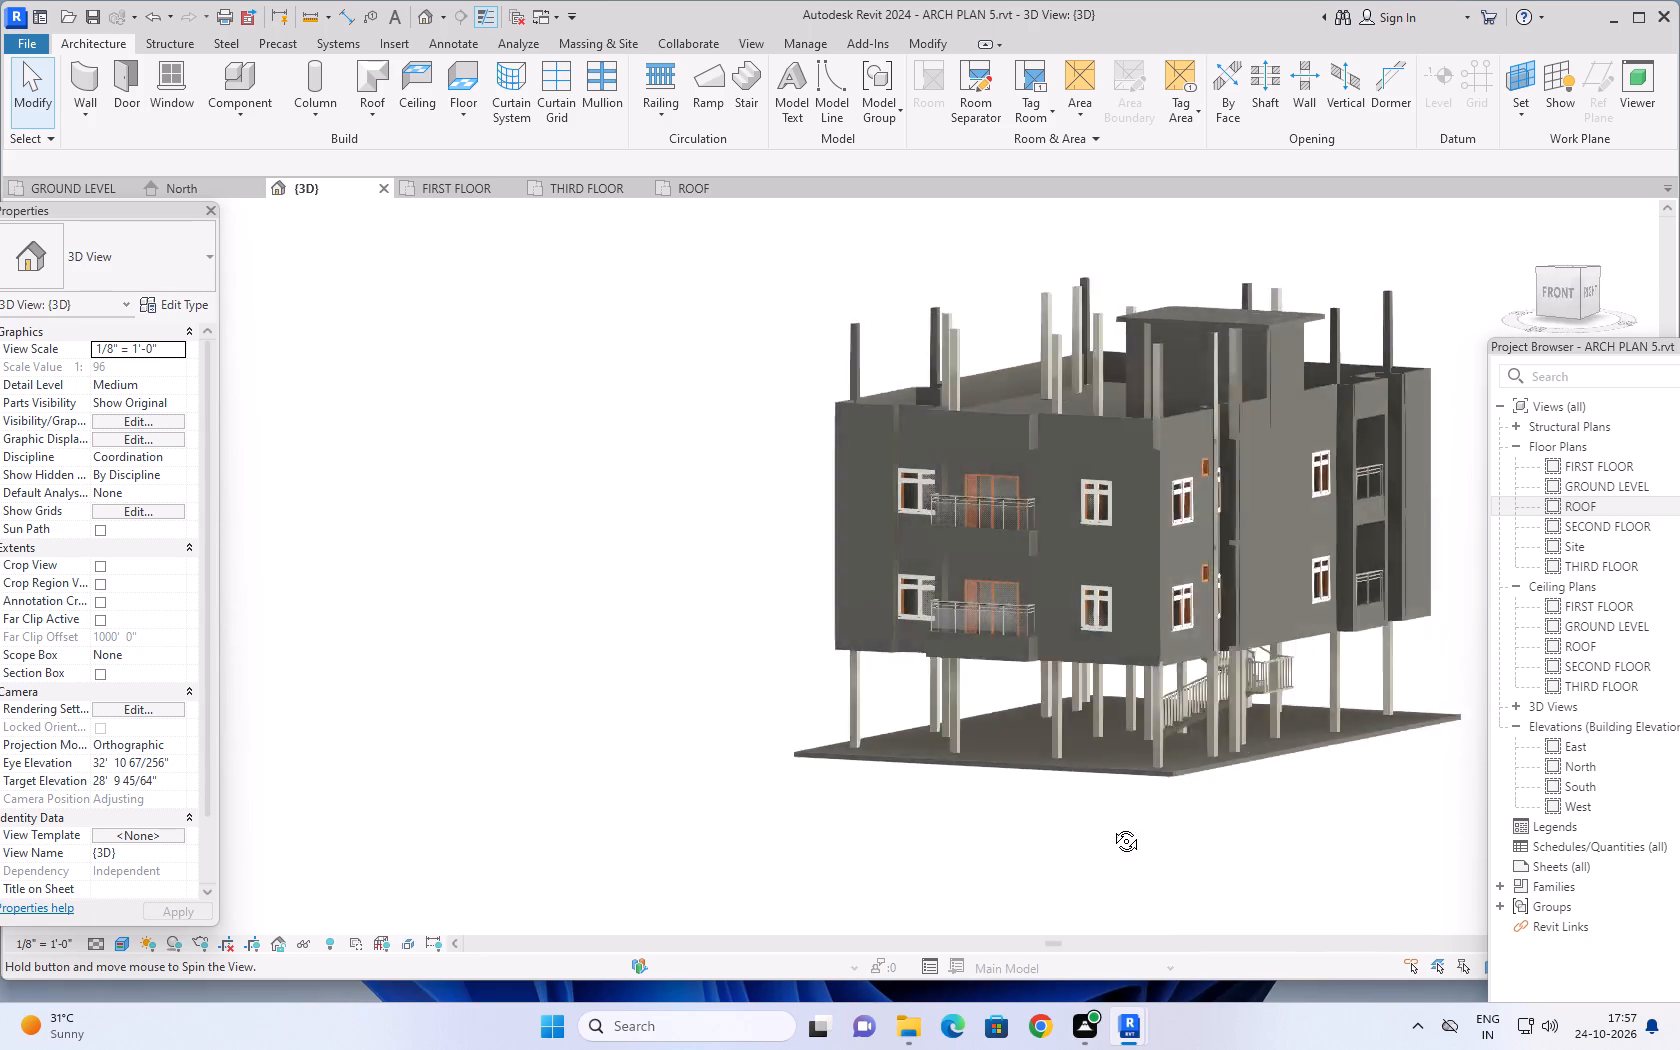
{"action": "middle_click_drag", "start_coordinate": [1111, 826], "coordinate": [1322, 755], "text": "shift"}
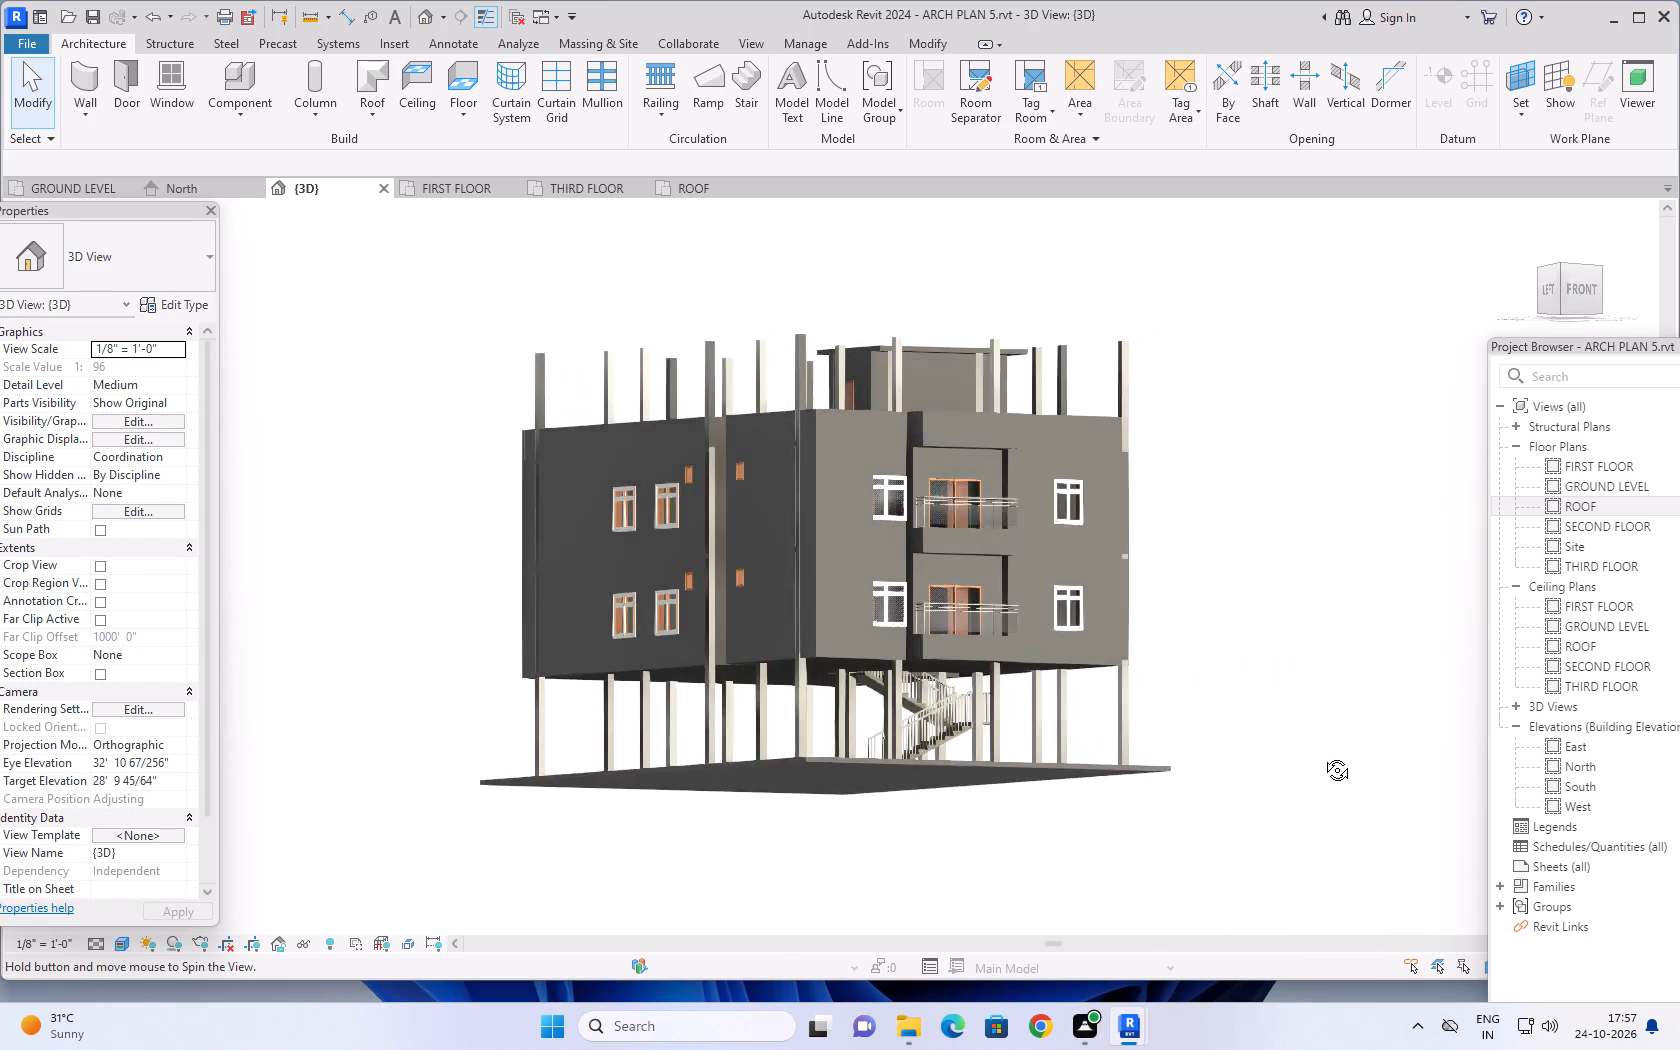
{"action": "middle_click_drag", "start_coordinate": [1322, 755], "coordinate": [1327, 760], "text": "shift"}
{"action": "scroll", "coordinate": [1272, 599], "scroll_direction": "up", "scroll_amount": 1}
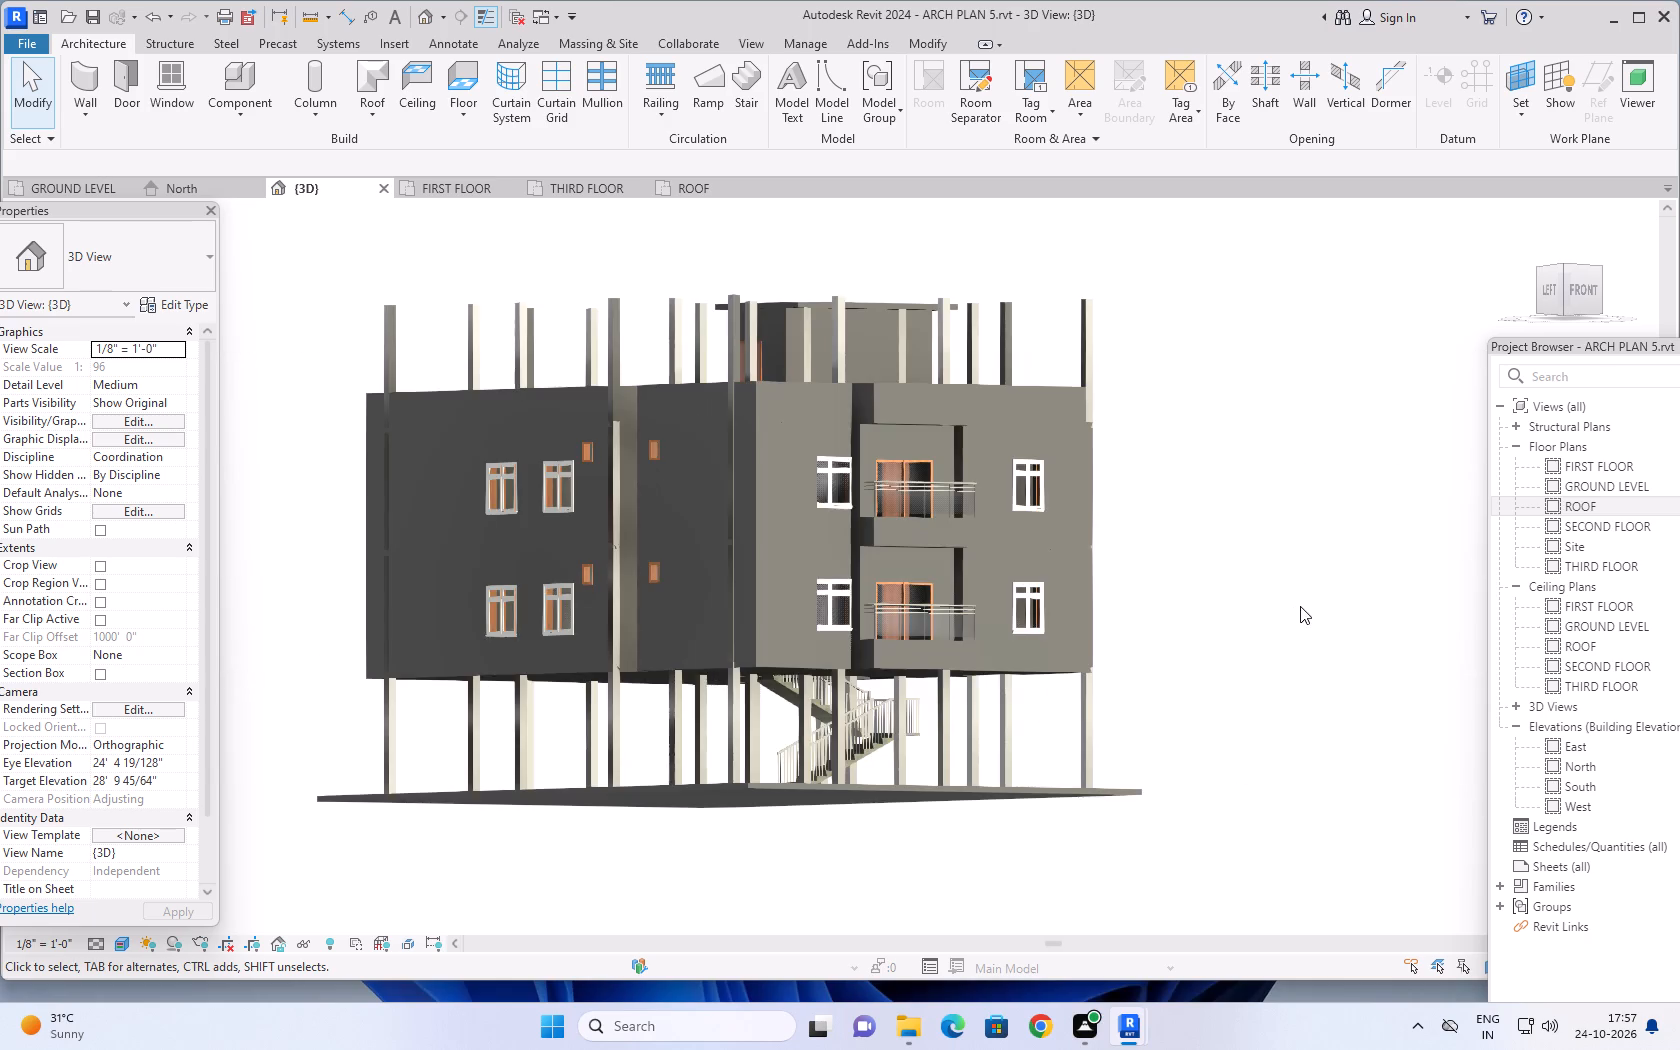
{"action": "middle_click_drag", "start_coordinate": [1300, 606], "coordinate": [1220, 748], "text": "shift"}
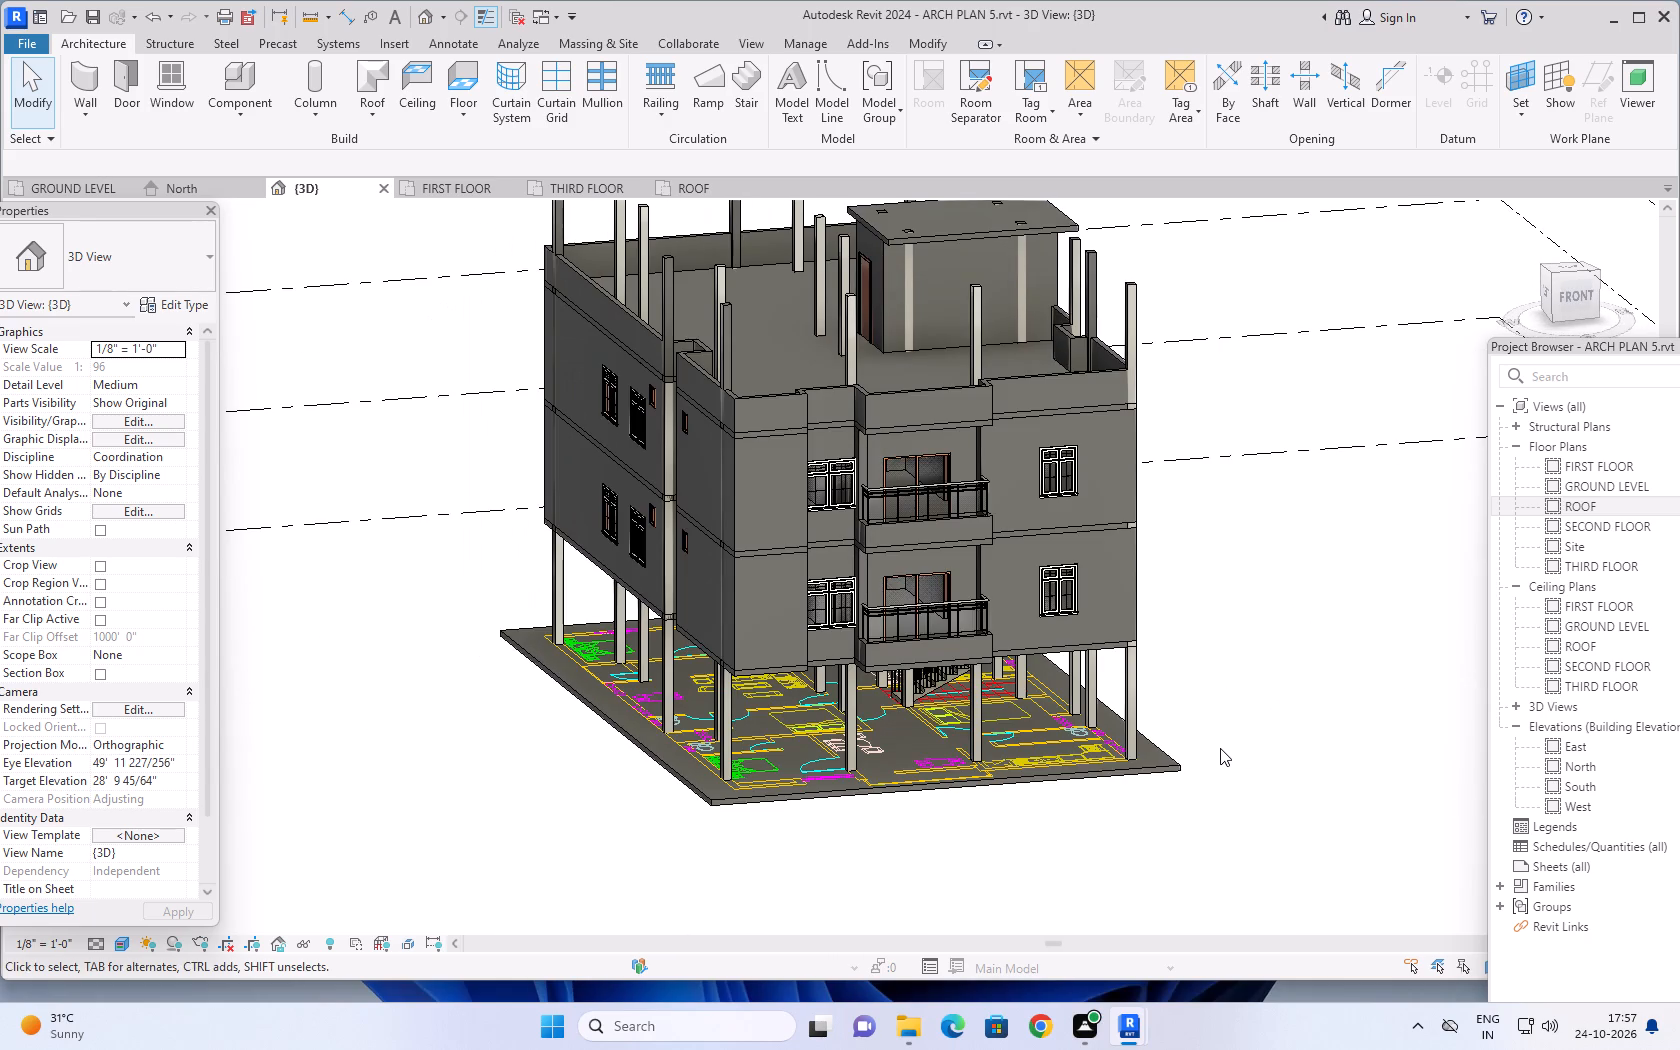
{"action": "middle_click_drag", "start_coordinate": [1179, 562], "coordinate": [1278, 703]}
{"action": "middle_click_drag", "start_coordinate": [1307, 687], "coordinate": [1299, 726]}
{"action": "middle_click_drag", "start_coordinate": [1299, 726], "coordinate": [1316, 738], "text": "shift"}
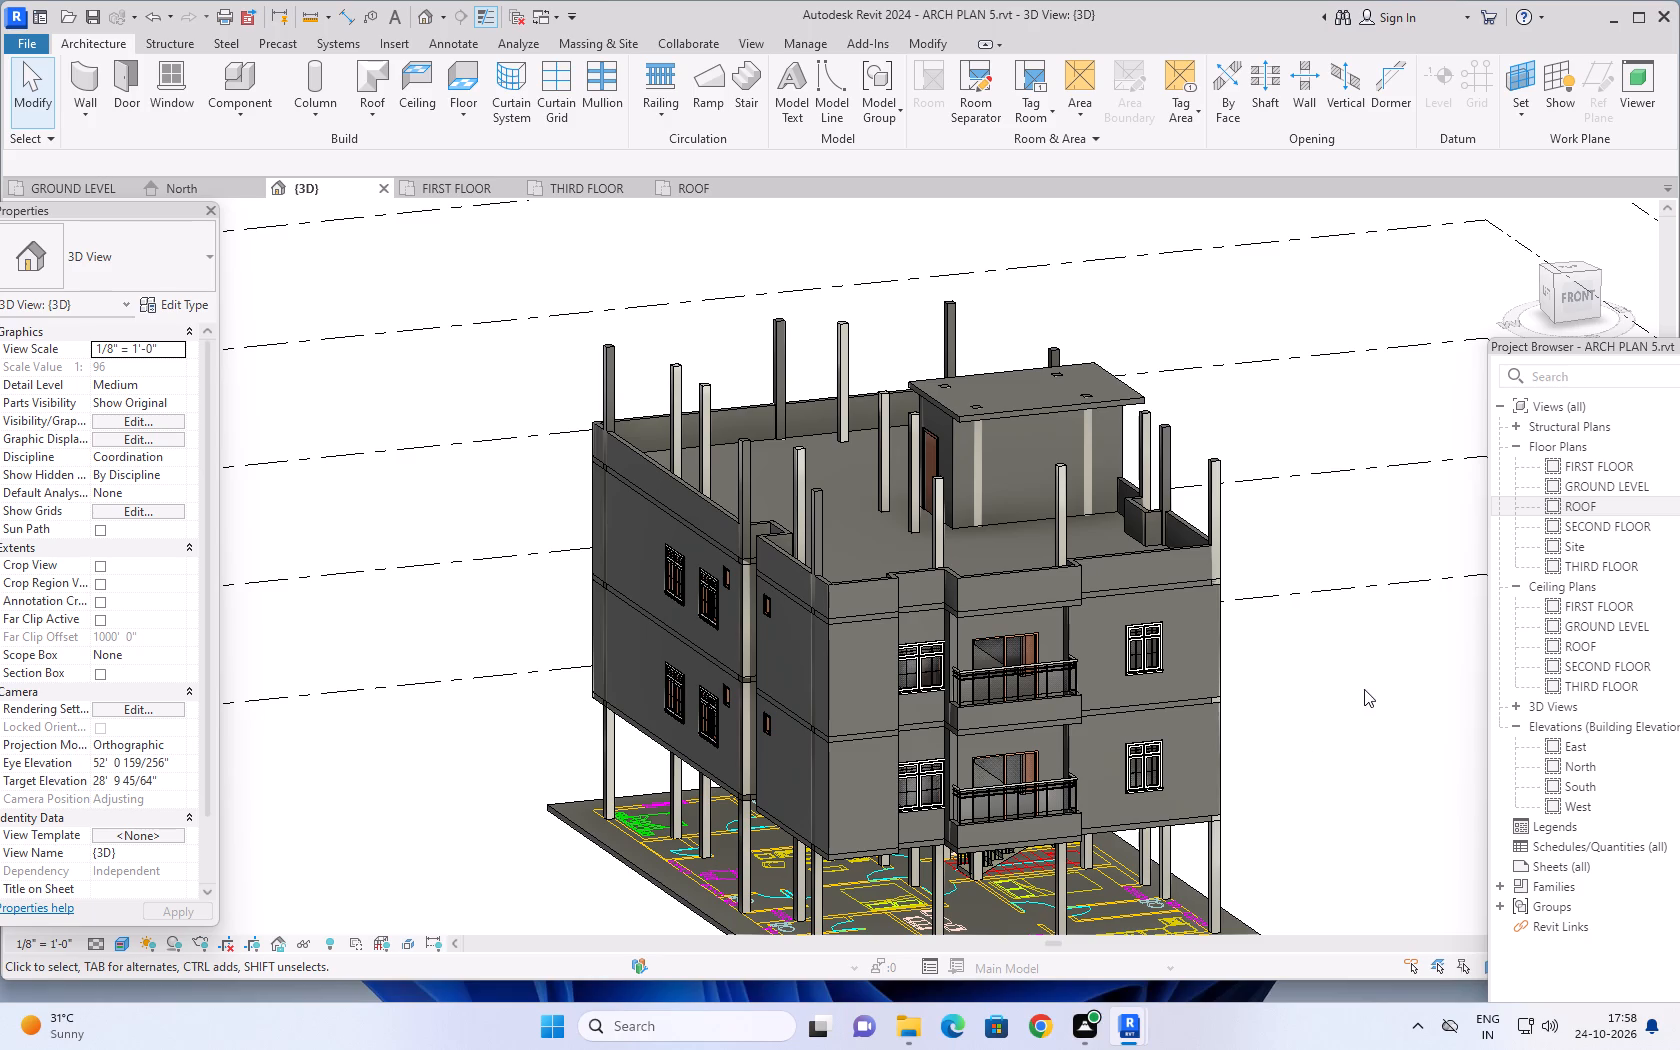
{"action": "middle_click_drag", "start_coordinate": [1378, 750], "coordinate": [1358, 717], "text": "shift"}
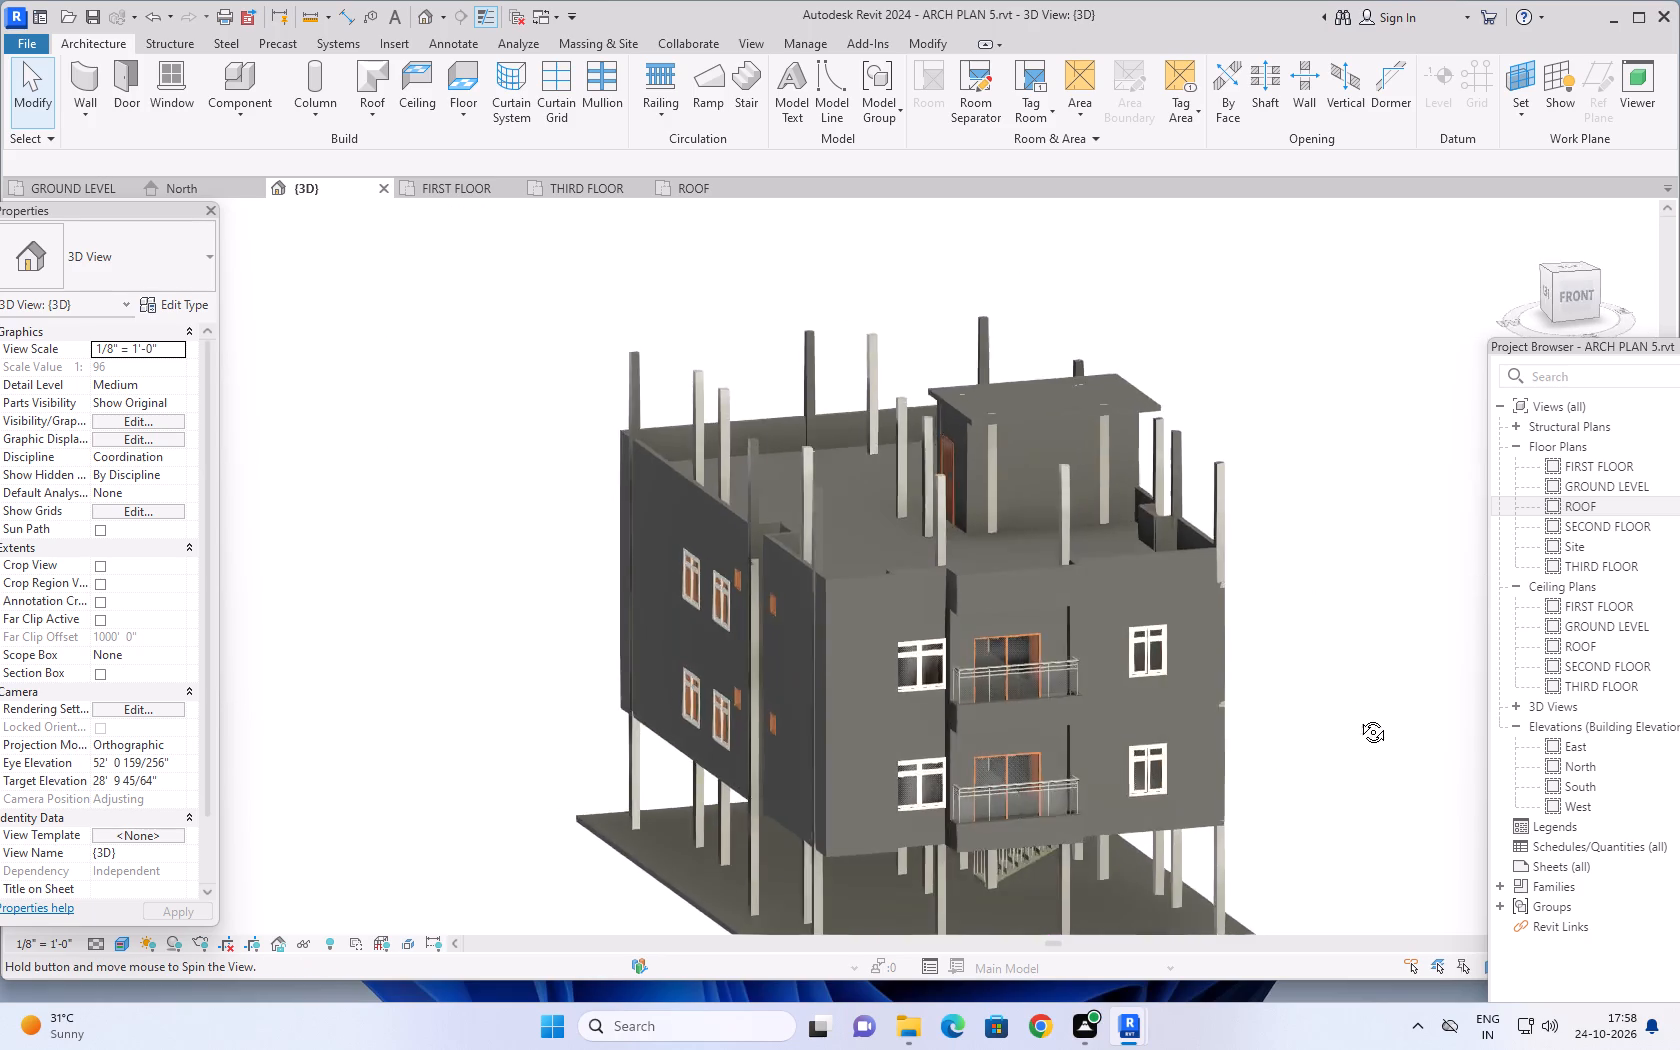
{"action": "middle_click_drag", "start_coordinate": [1358, 717], "coordinate": [1325, 602], "text": "shift"}
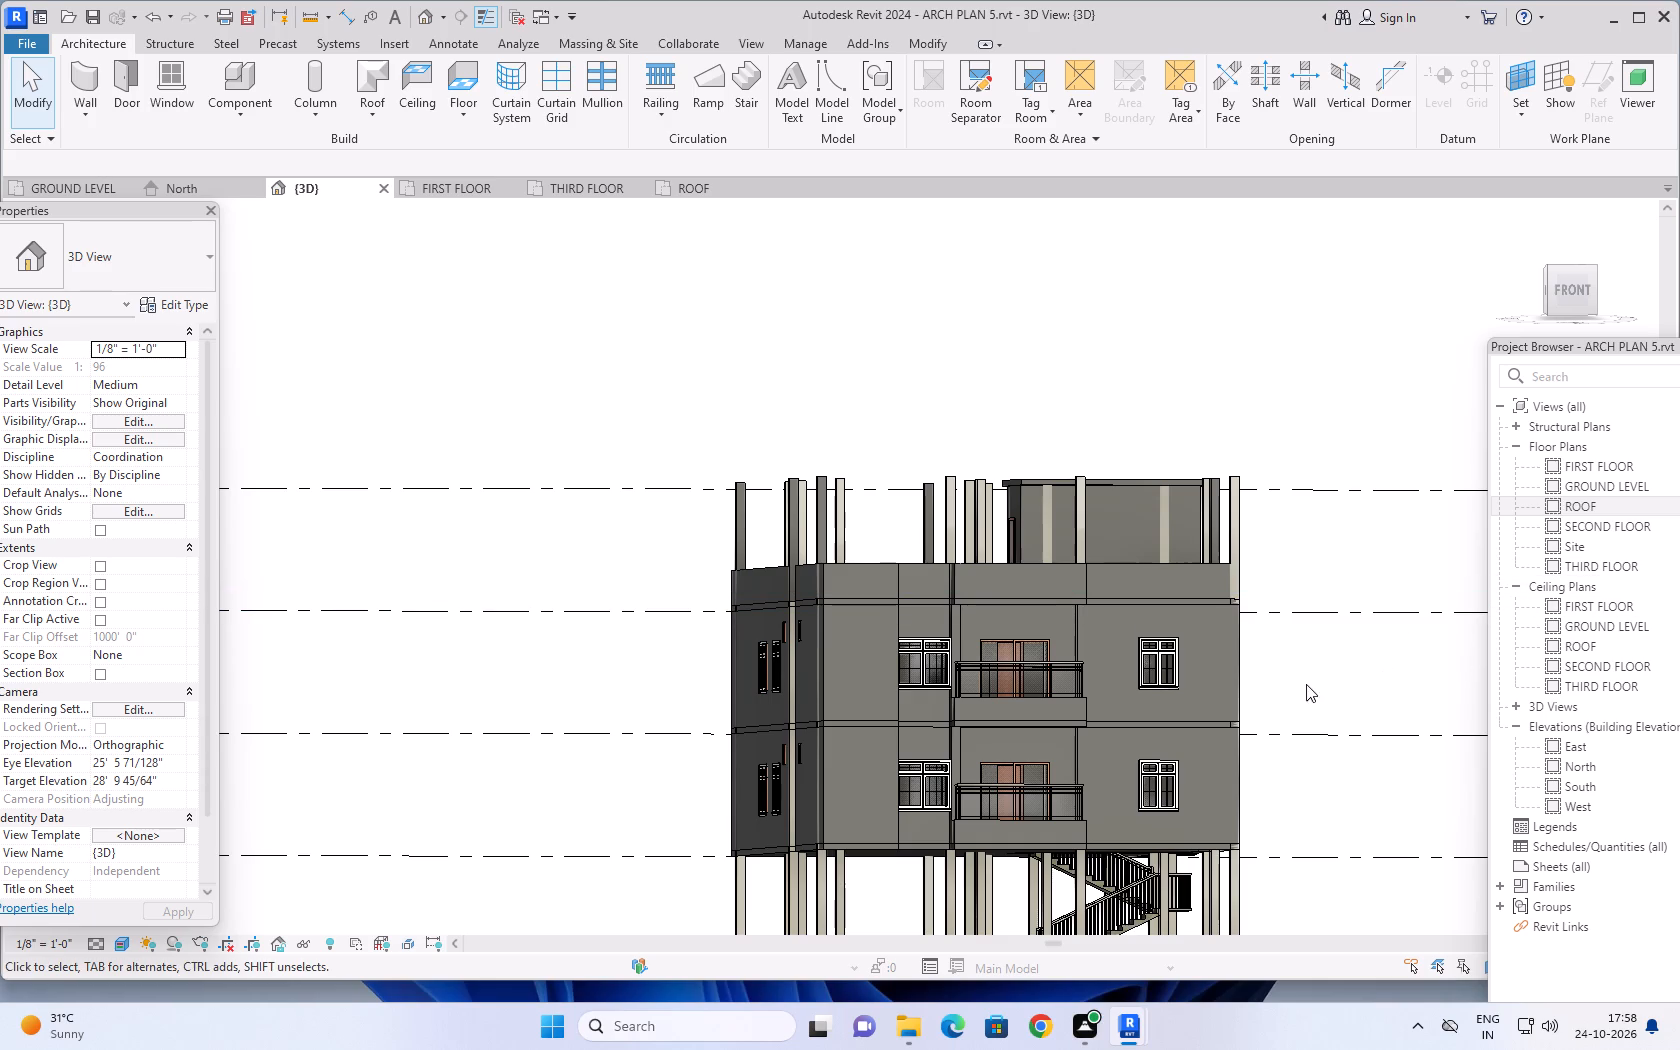
{"action": "middle_click_drag", "start_coordinate": [1326, 667], "coordinate": [1273, 594]}
{"action": "middle_click_drag", "start_coordinate": [1283, 627], "coordinate": [1206, 753], "text": "shift"}
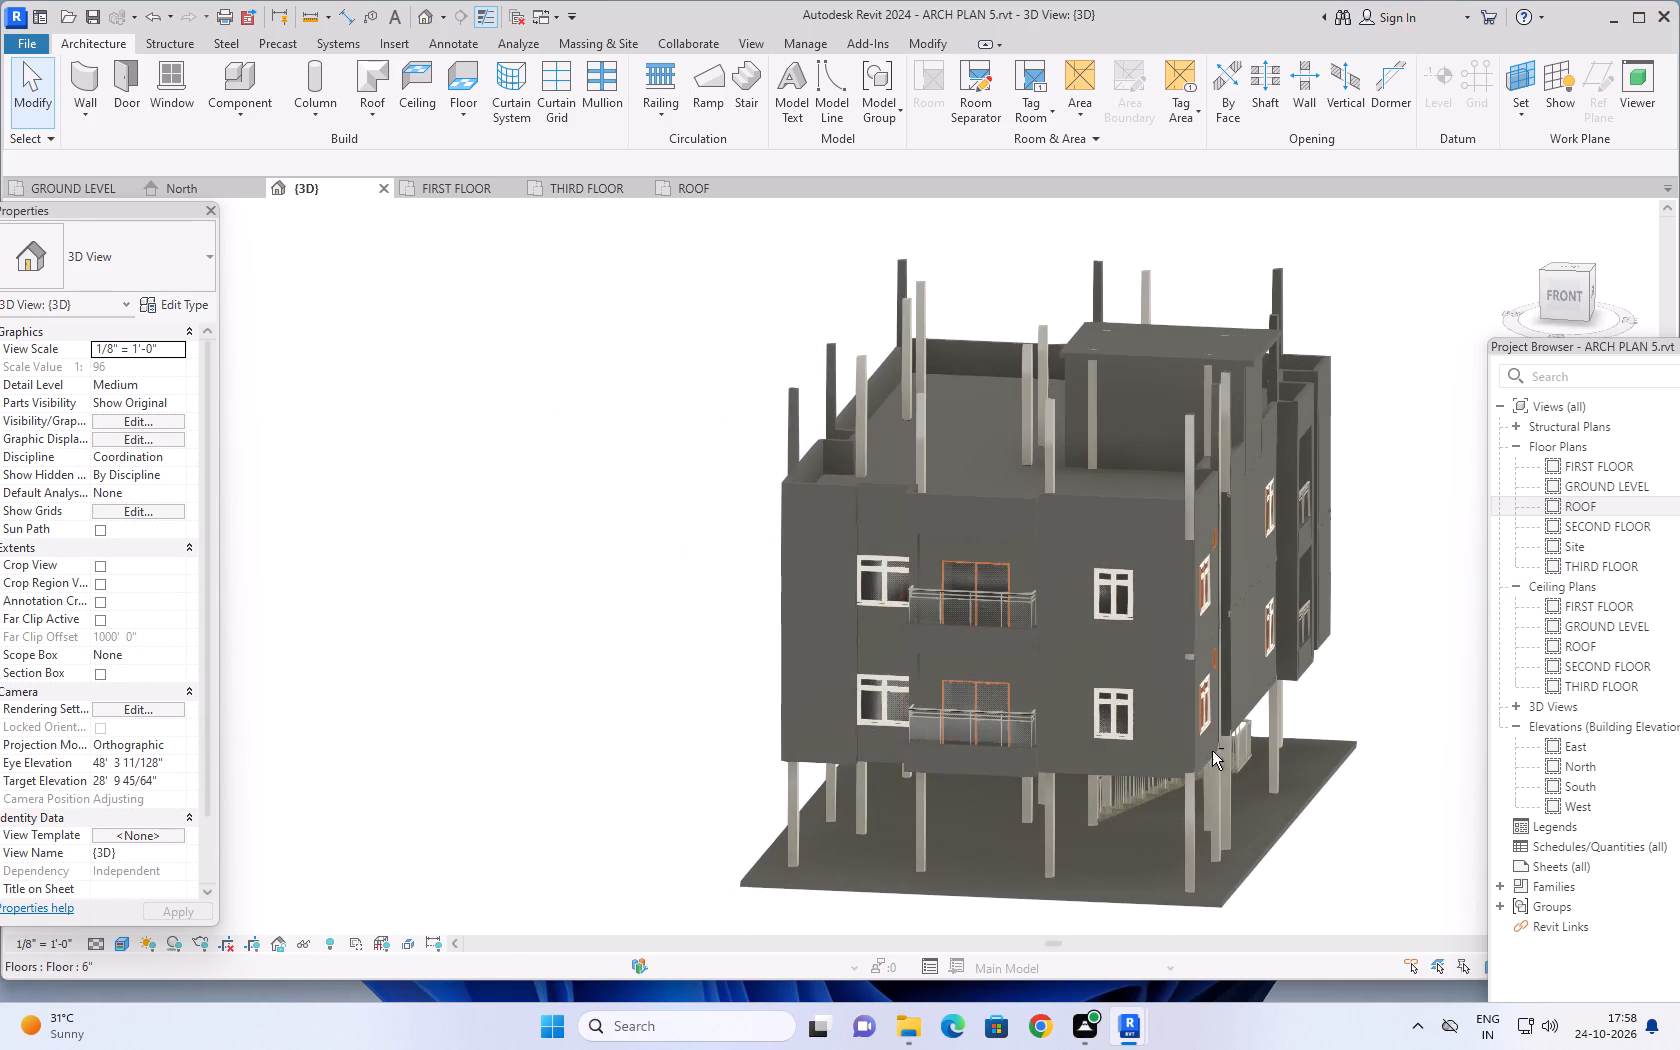
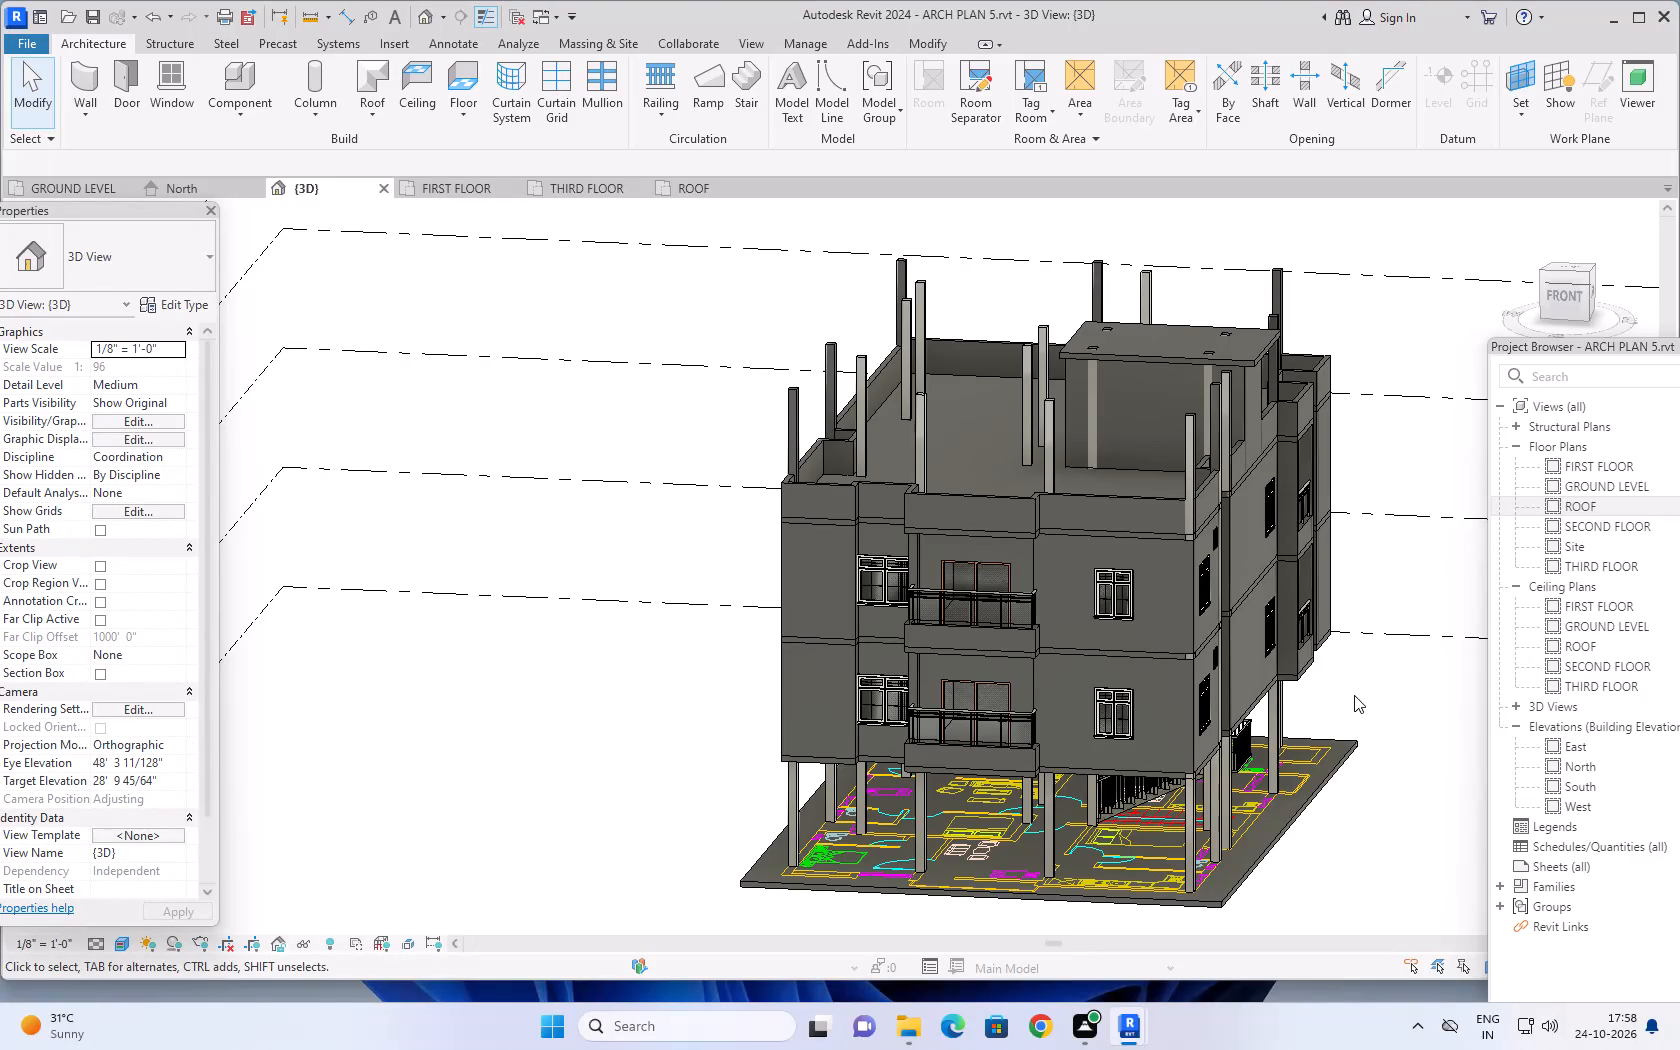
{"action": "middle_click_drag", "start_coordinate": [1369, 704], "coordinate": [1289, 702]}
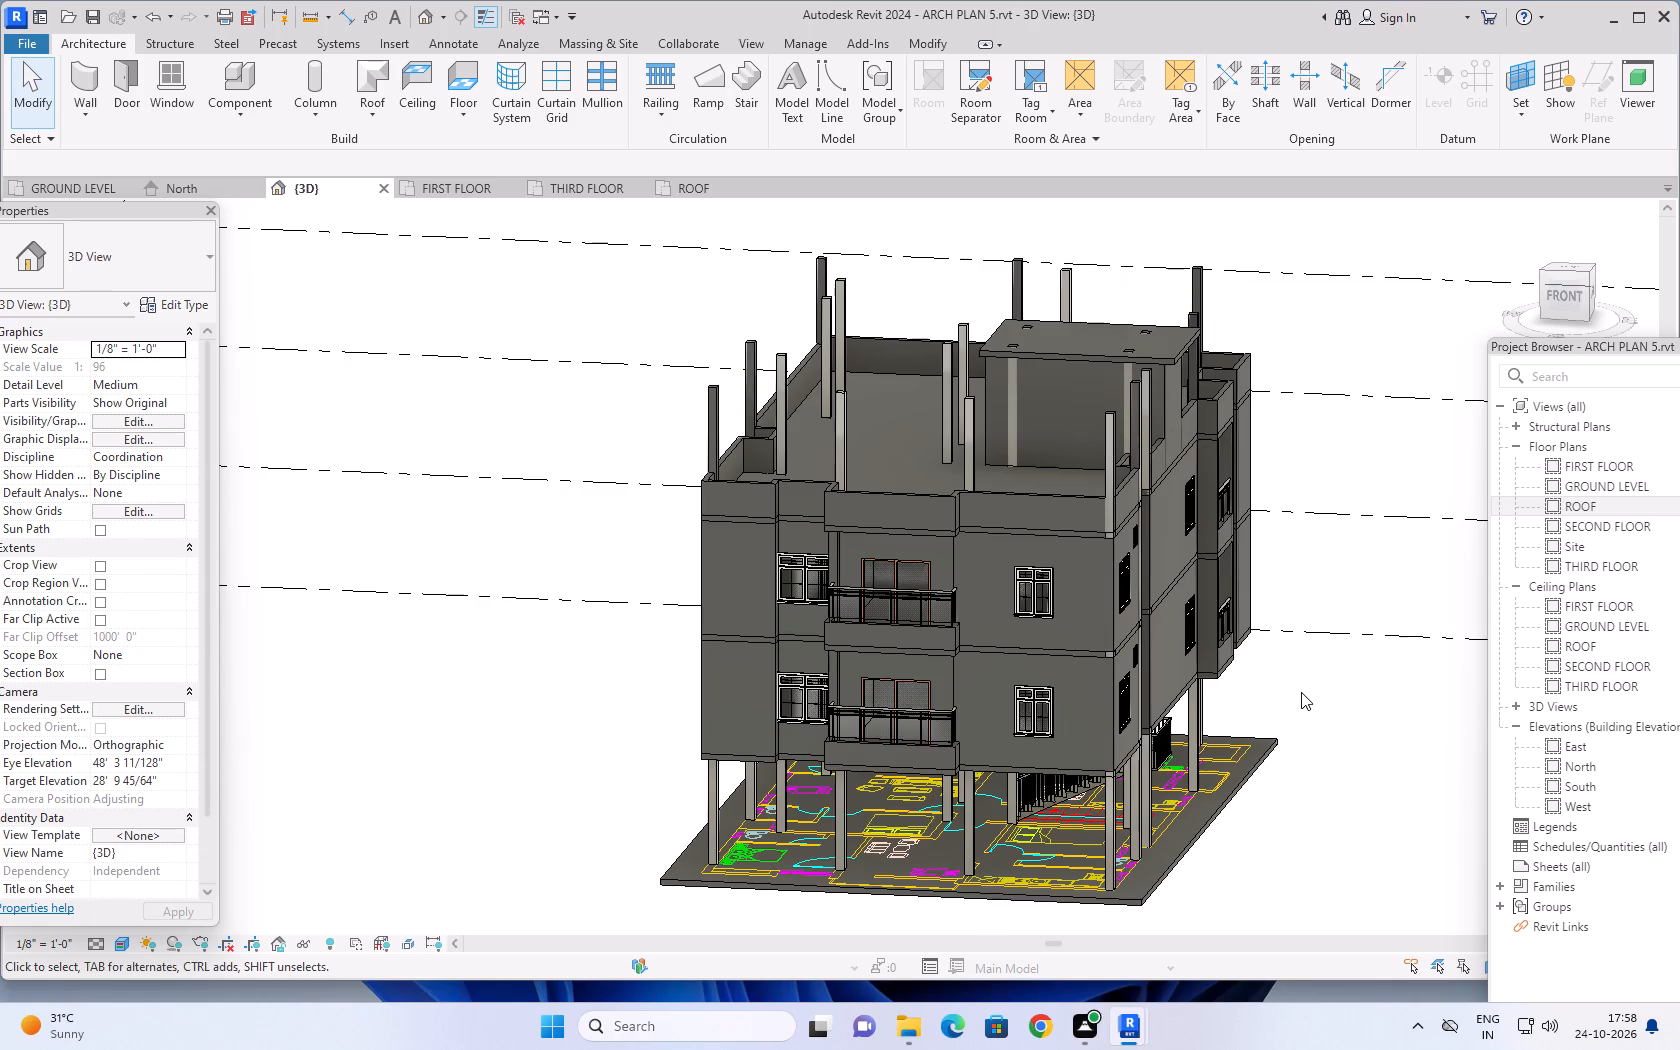
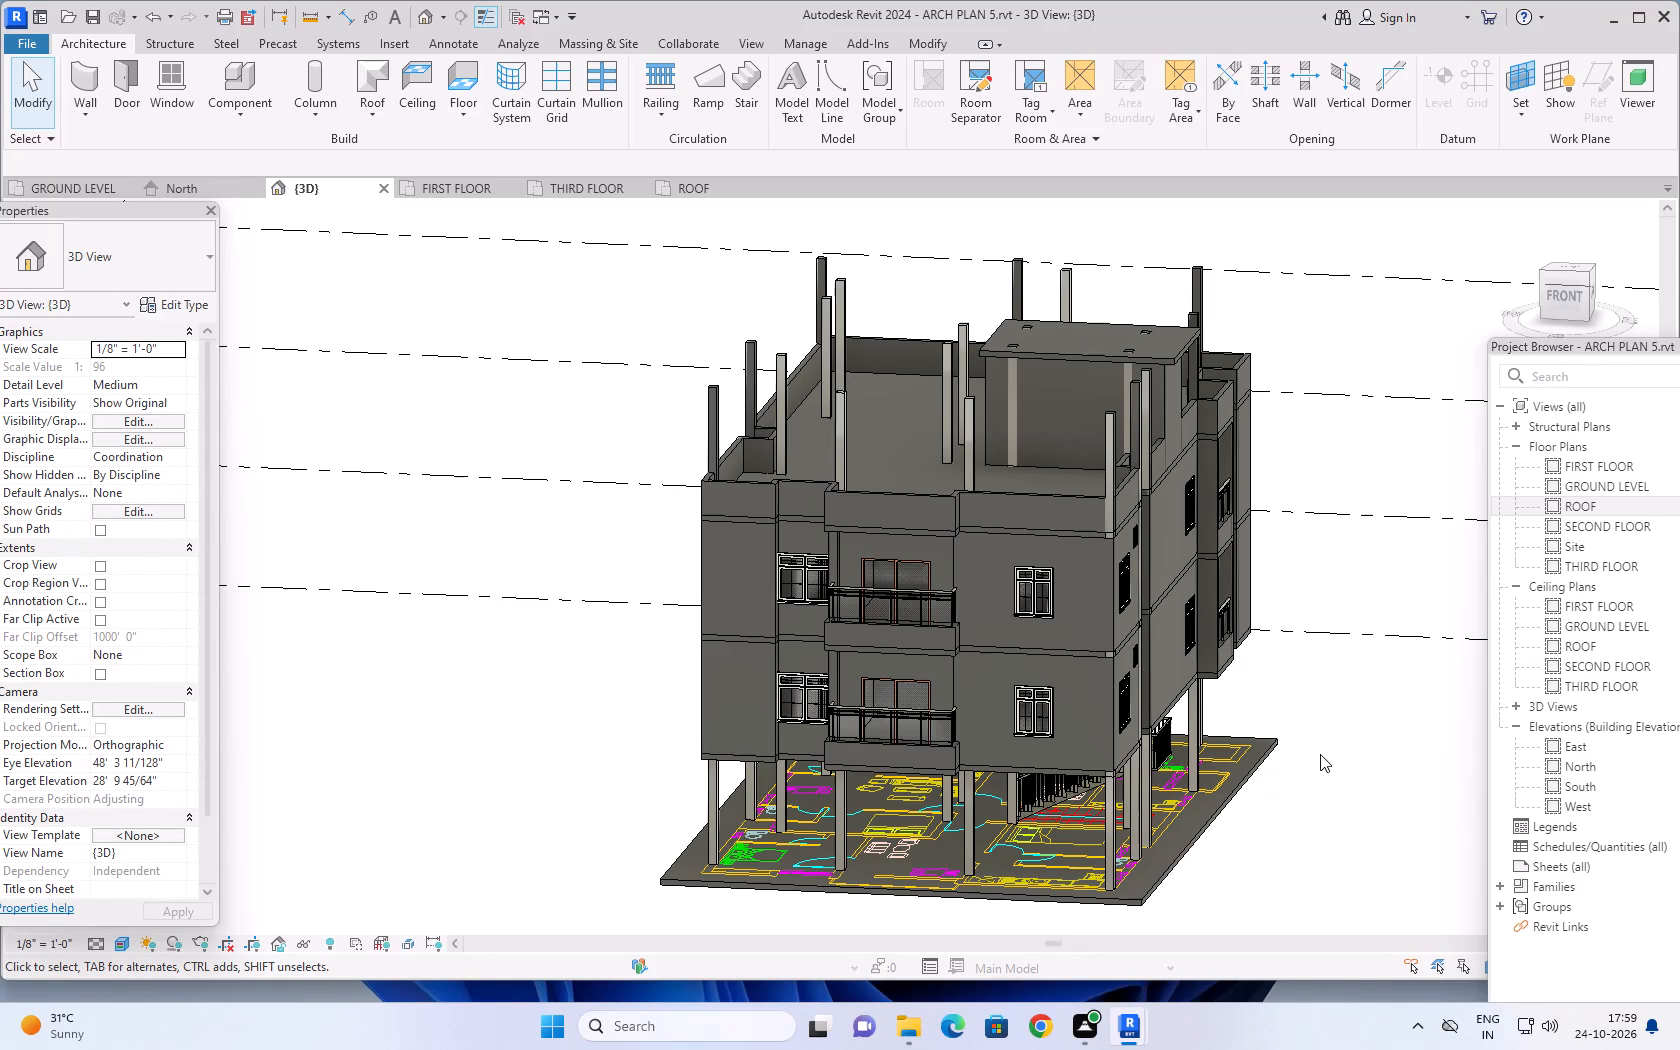
Examine the whole building in 3D from the front, both long sides and above, including the open ground-level columns.
{"action": "middle_click_drag", "start_coordinate": [1333, 754], "coordinate": [1329, 774], "text": "shift"}
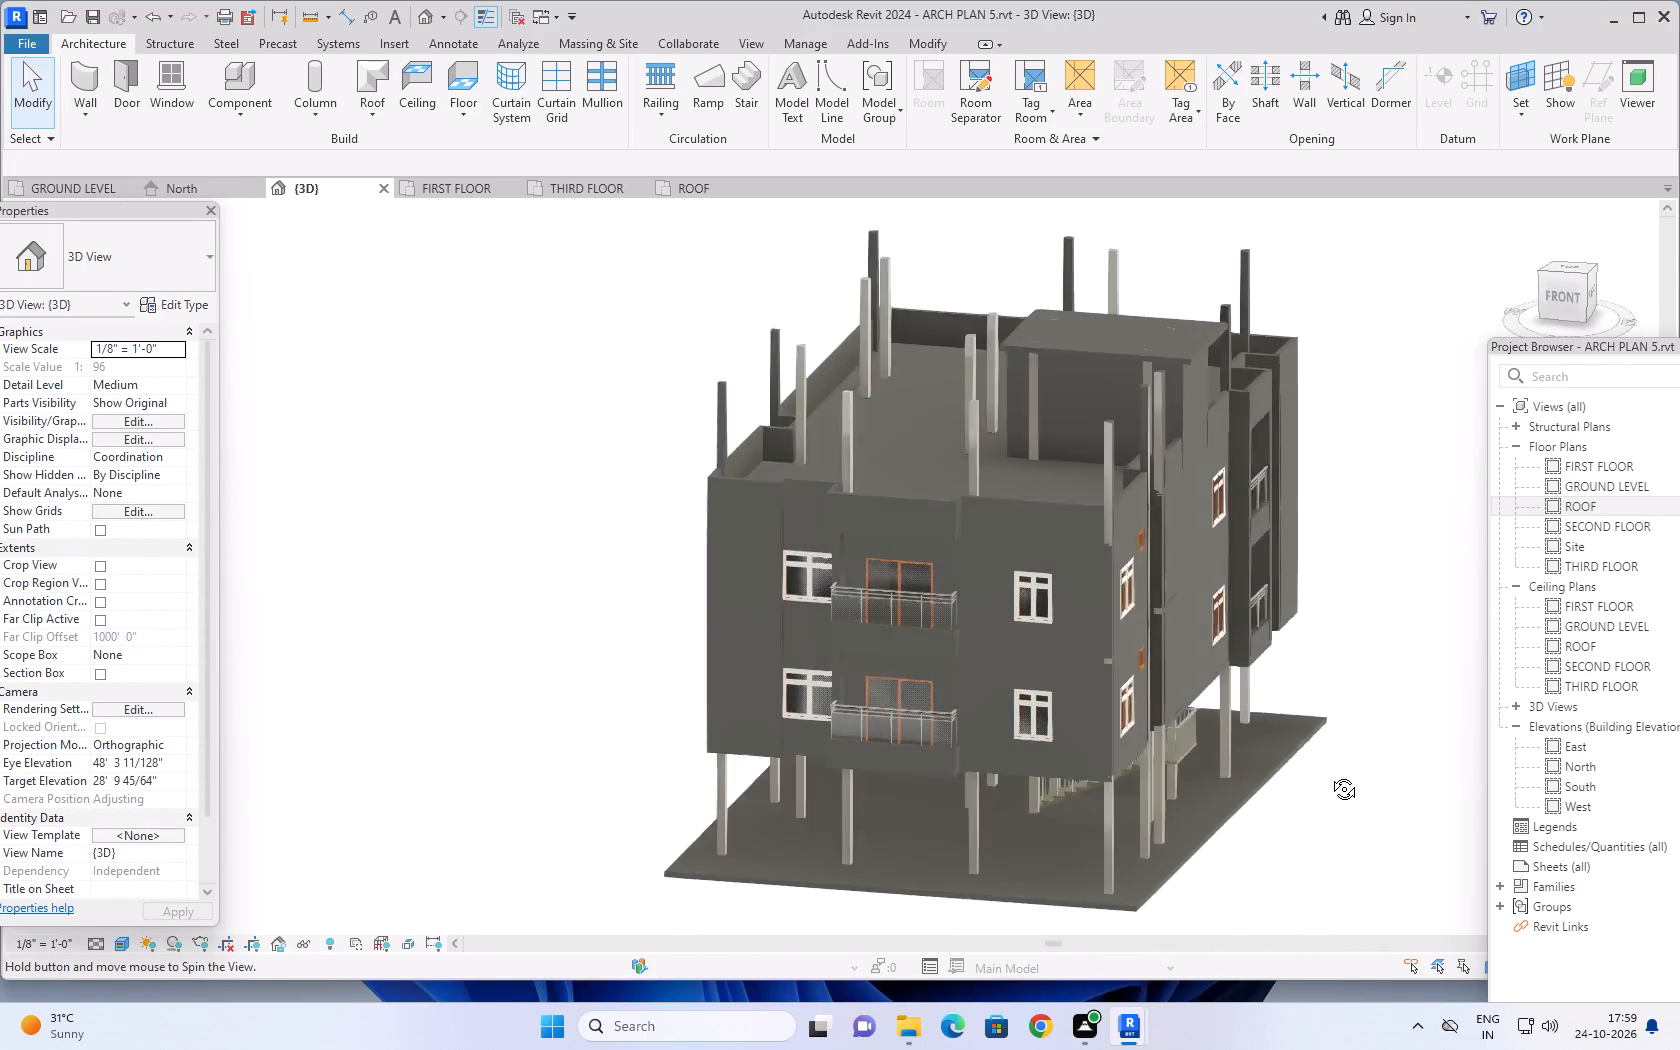
{"action": "middle_click_drag", "start_coordinate": [1329, 774], "coordinate": [1351, 766], "text": "shift"}
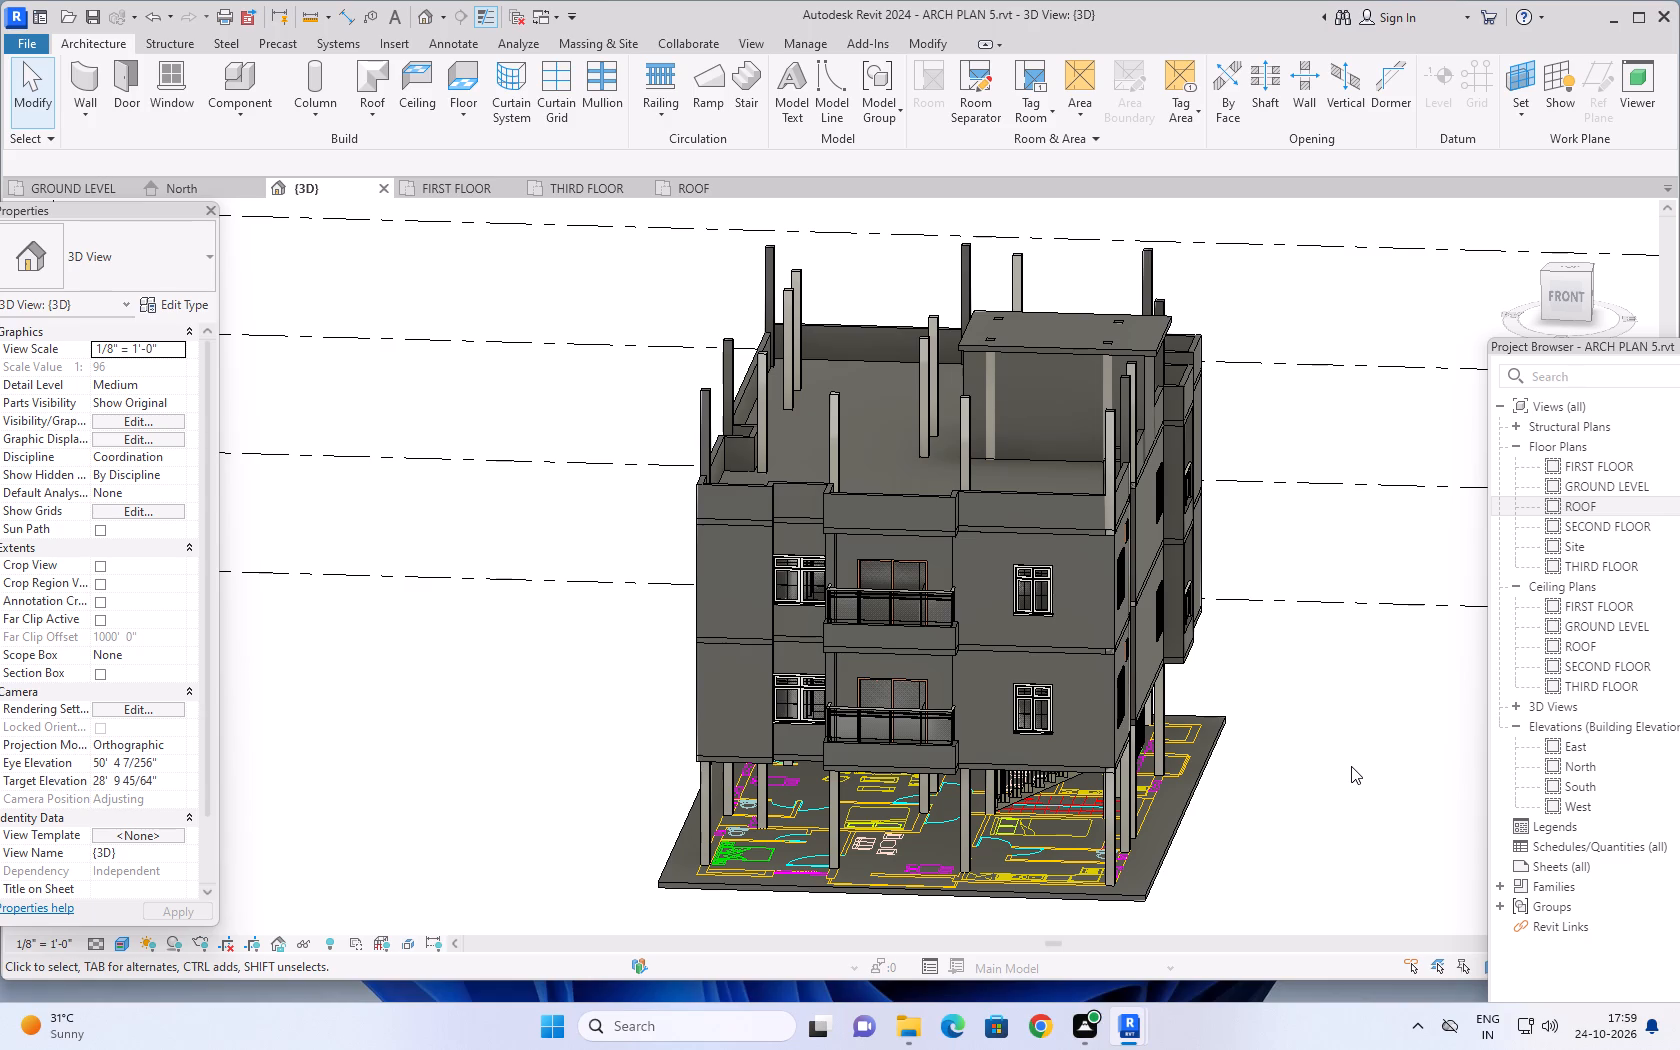
{"action": "middle_click_drag", "start_coordinate": [1371, 756], "coordinate": [1431, 639]}
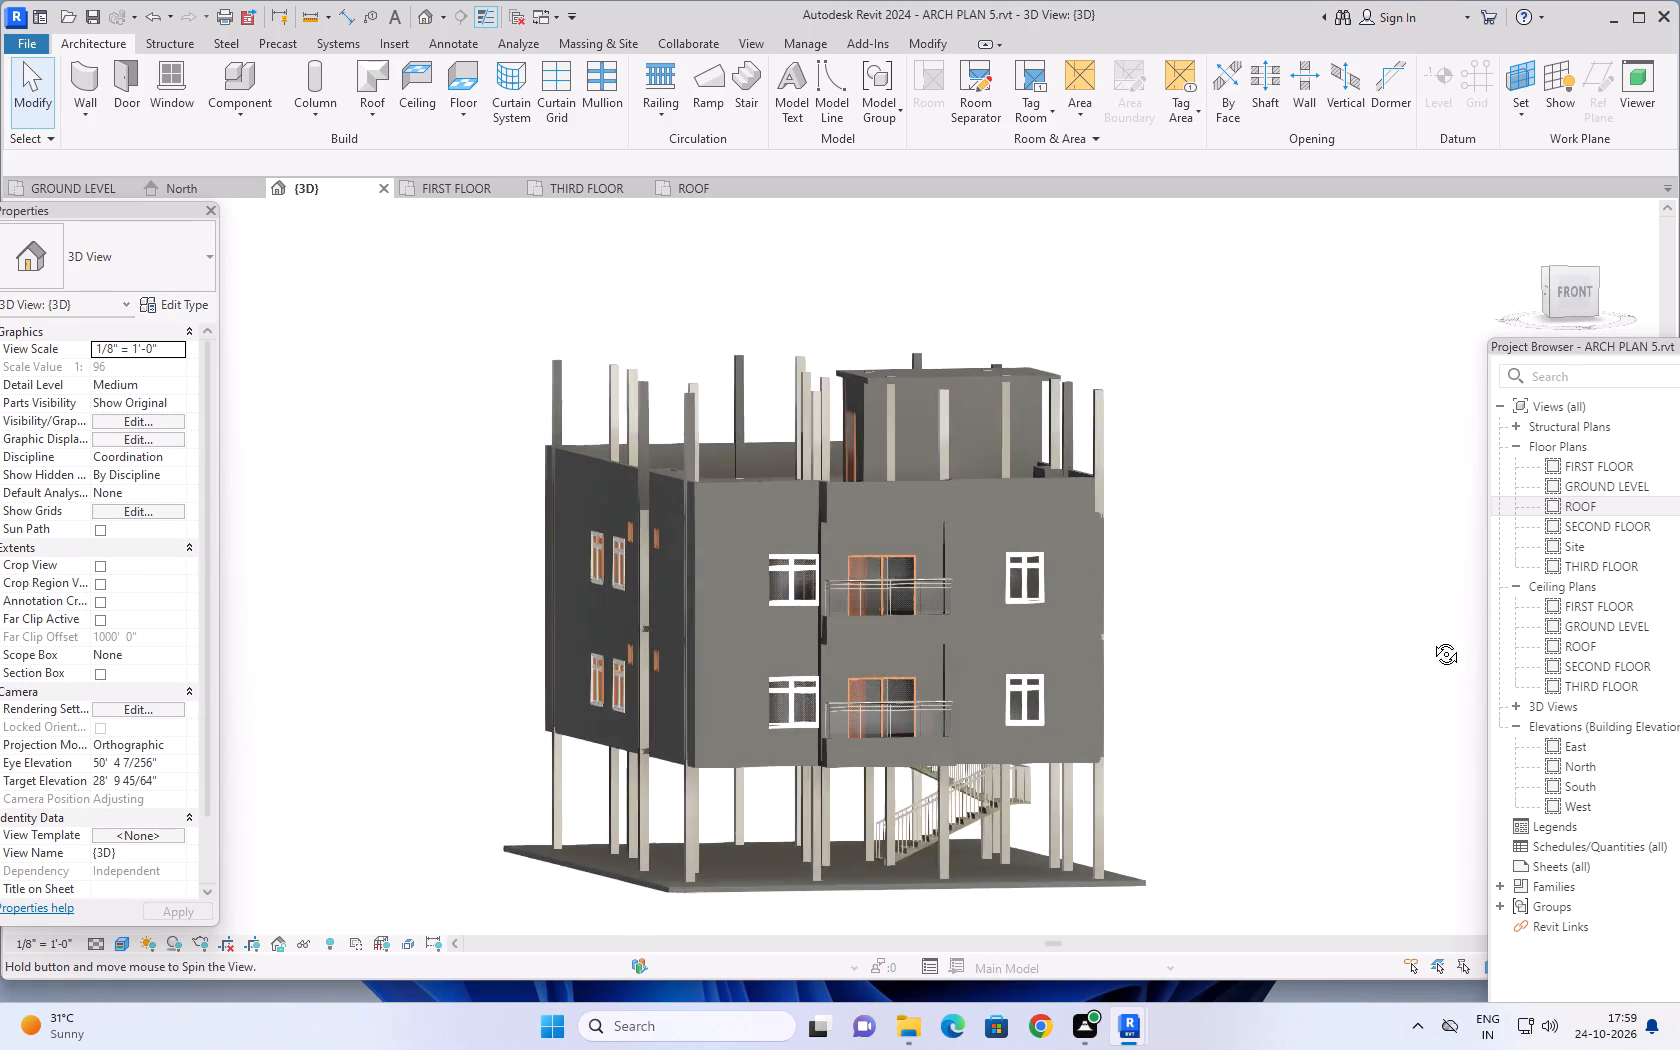
{"action": "middle_click_drag", "start_coordinate": [1431, 639], "coordinate": [1411, 599]}
{"action": "middle_click_drag", "start_coordinate": [1414, 597], "coordinate": [1381, 588], "text": "shift"}
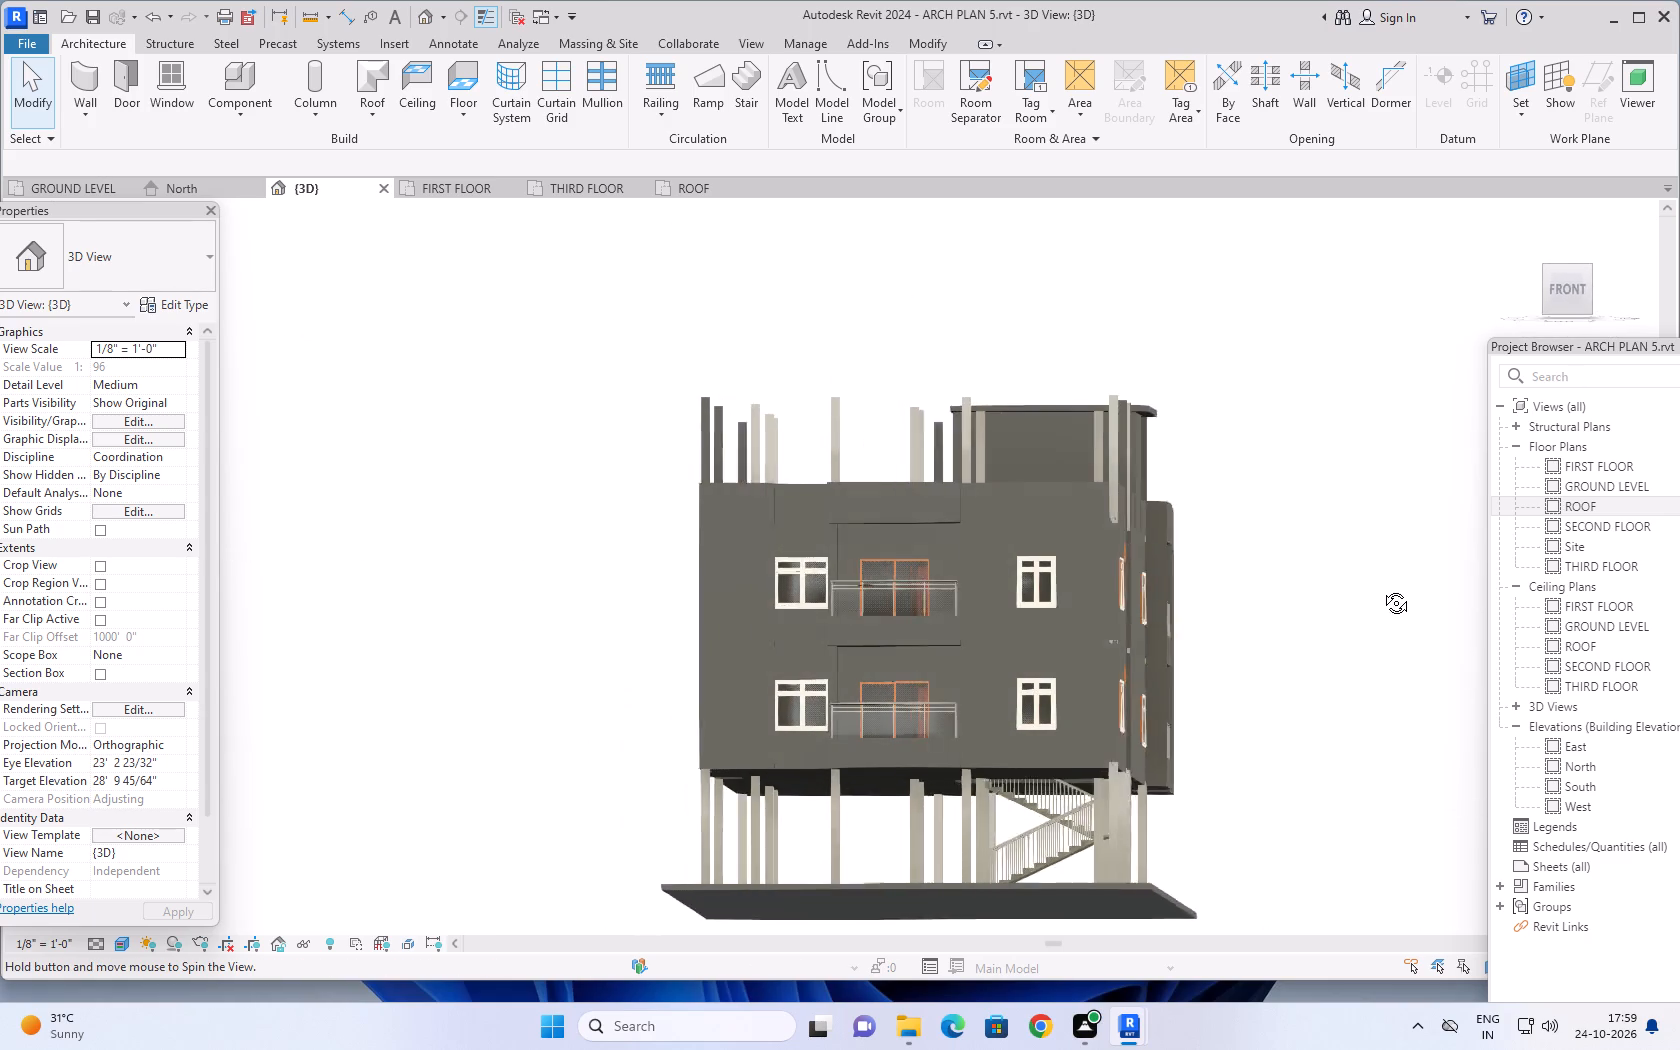
{"action": "middle_click_drag", "start_coordinate": [1381, 588], "coordinate": [1380, 599], "text": "shift"}
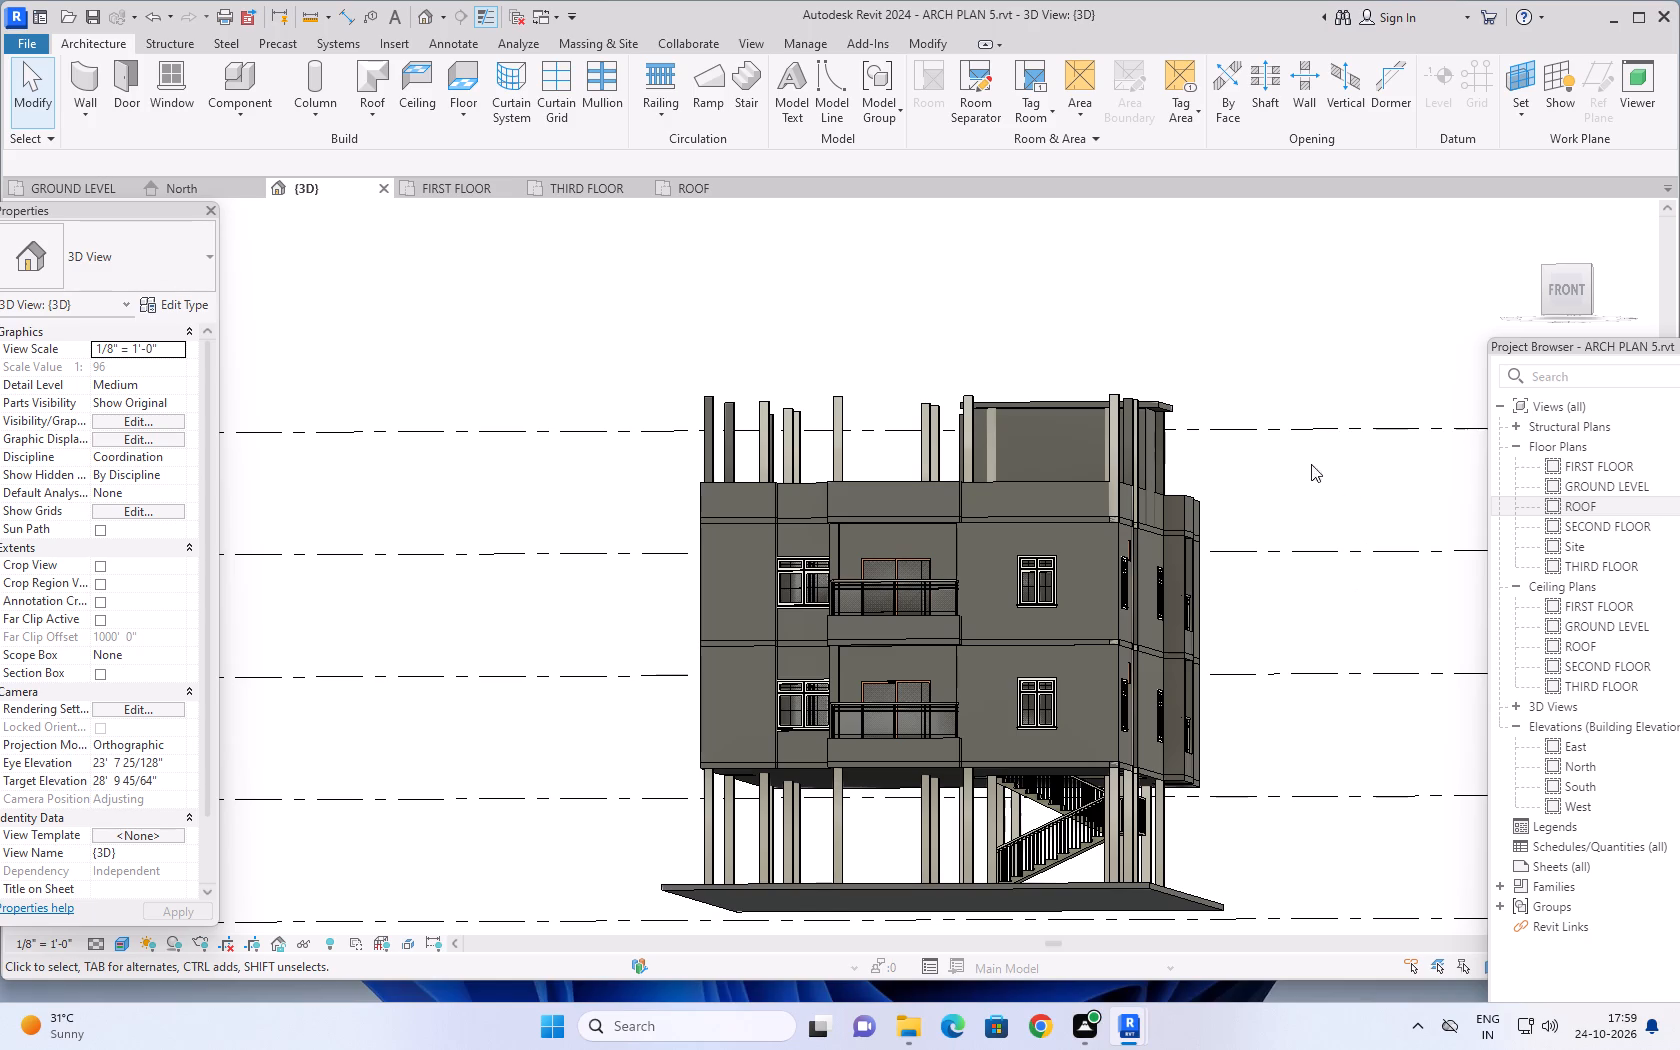
{"action": "middle_click_drag", "start_coordinate": [1332, 594], "coordinate": [1261, 480]}
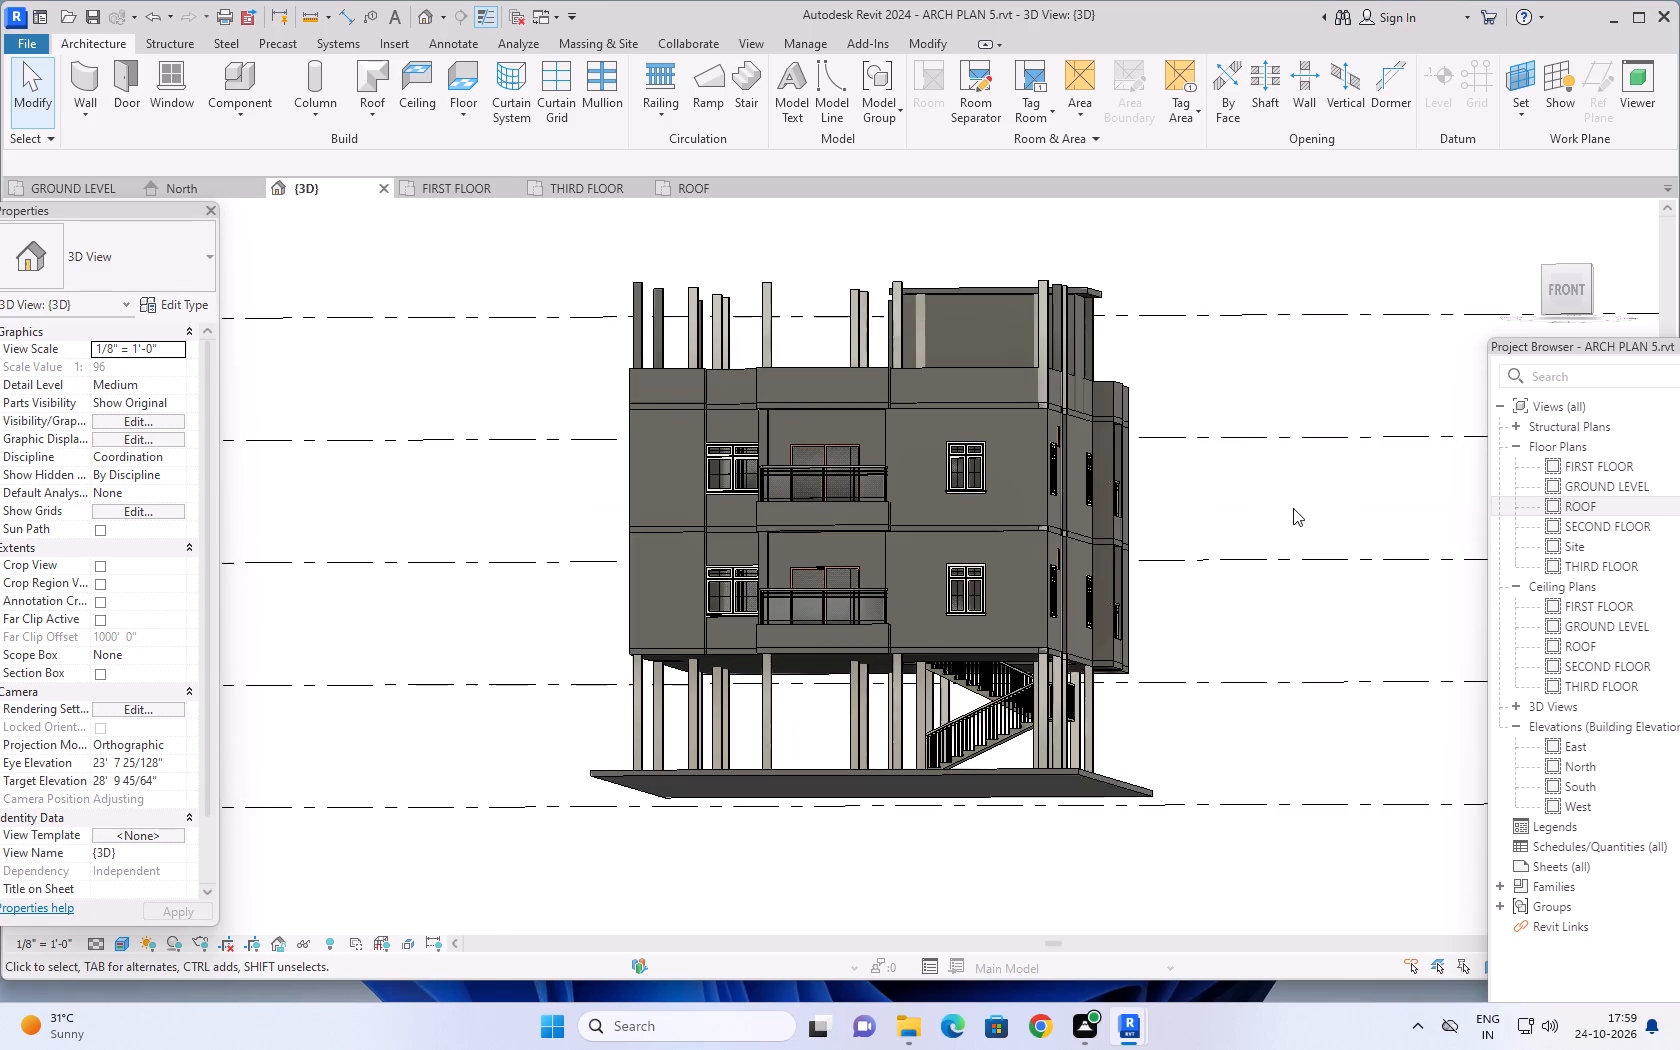
{"action": "middle_click_drag", "start_coordinate": [1305, 509], "coordinate": [949, 585], "text": "shift"}
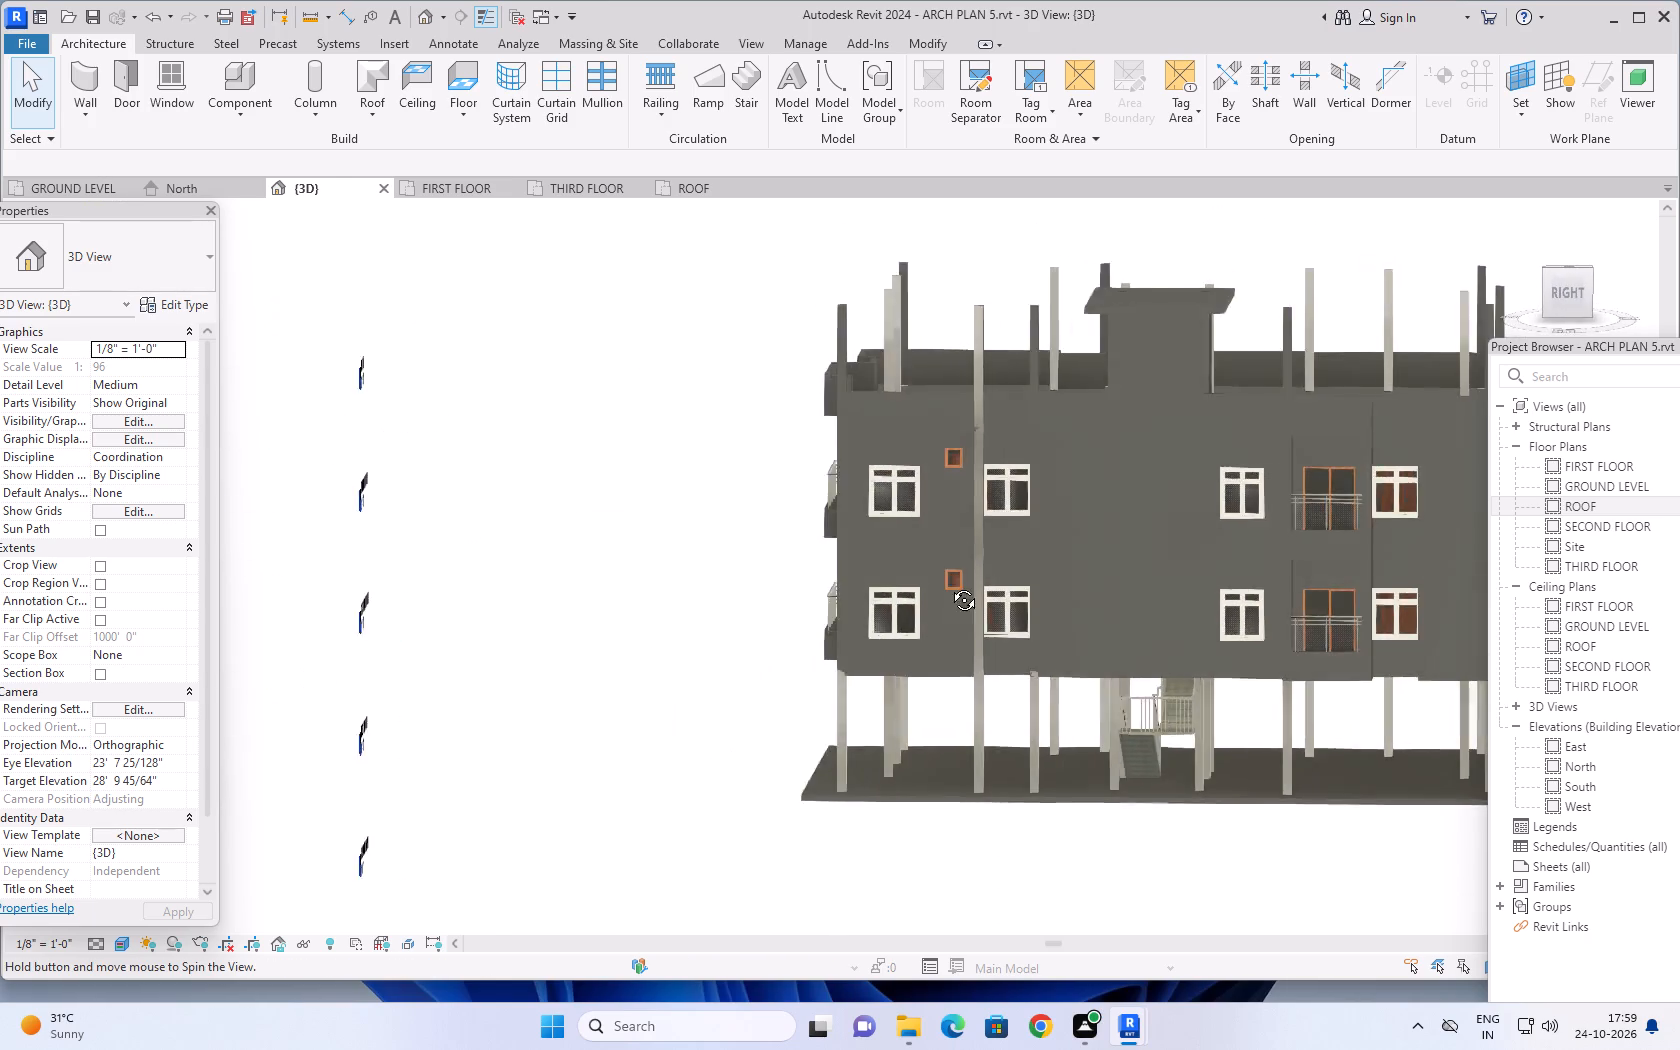
{"action": "middle_click_drag", "start_coordinate": [949, 585], "coordinate": [1402, 592], "text": "shift"}
{"action": "middle_click_drag", "start_coordinate": [1142, 497], "coordinate": [1197, 544]}
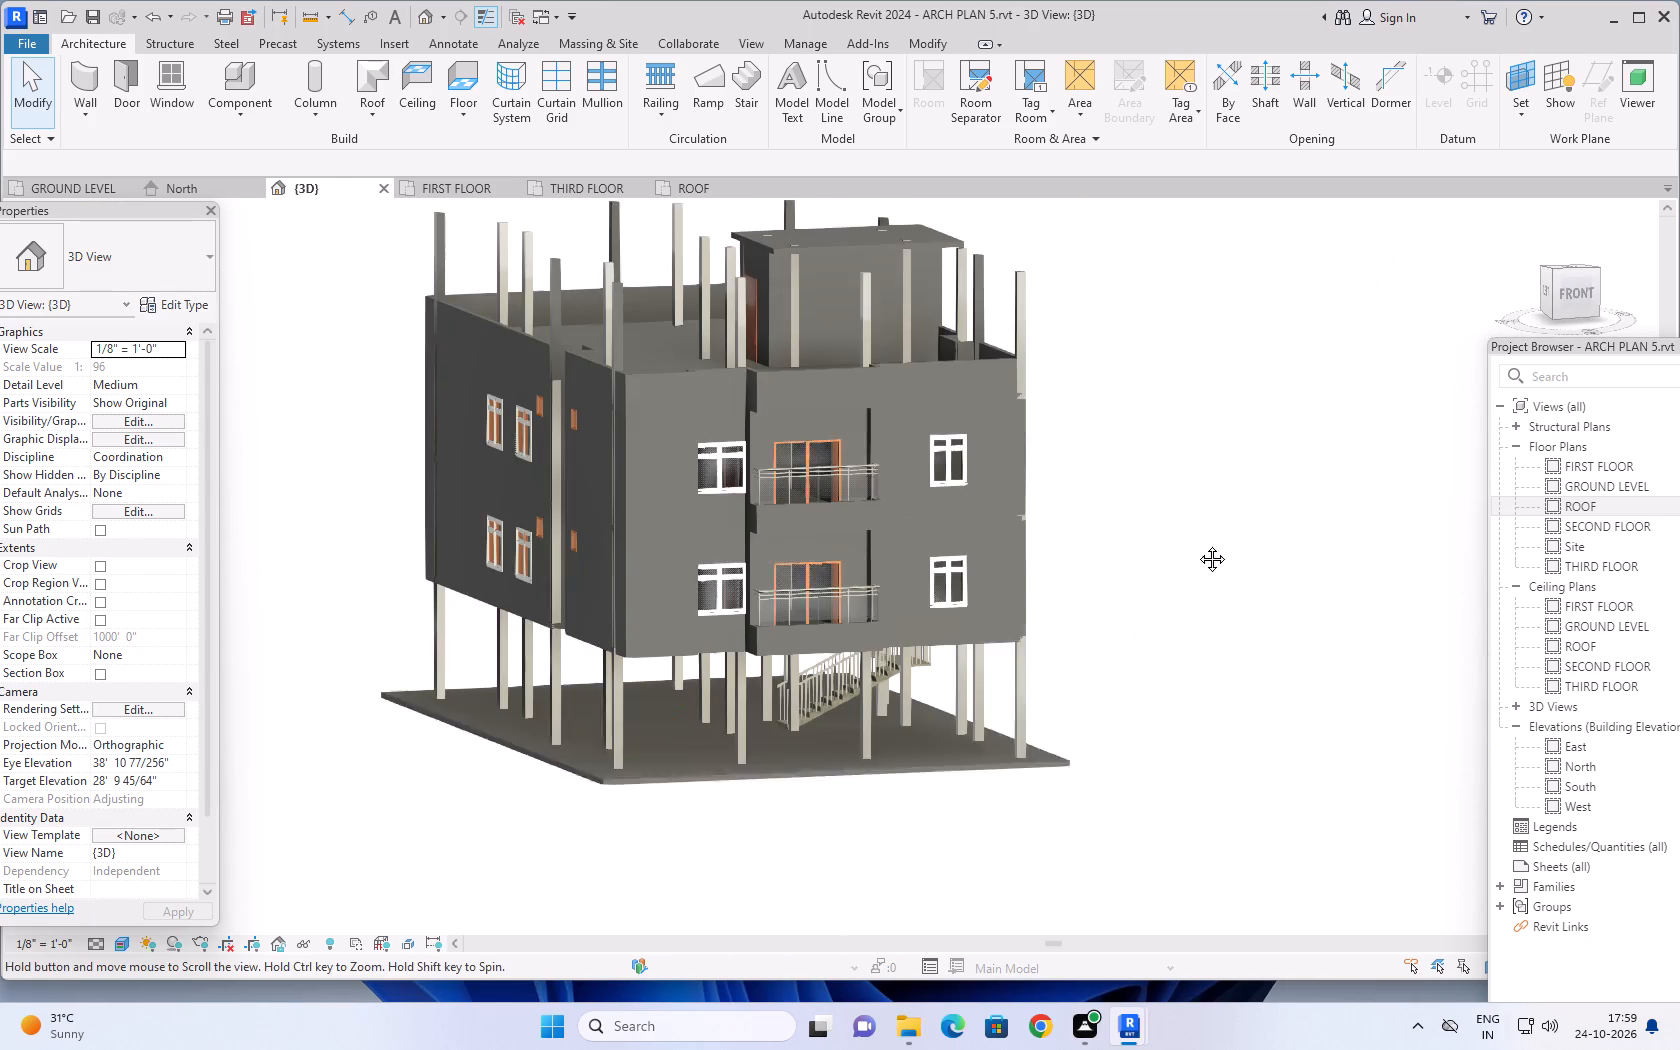
{"action": "middle_click_drag", "start_coordinate": [1197, 544], "coordinate": [1270, 568]}
{"action": "middle_click_drag", "start_coordinate": [1254, 582], "coordinate": [1355, 695]}
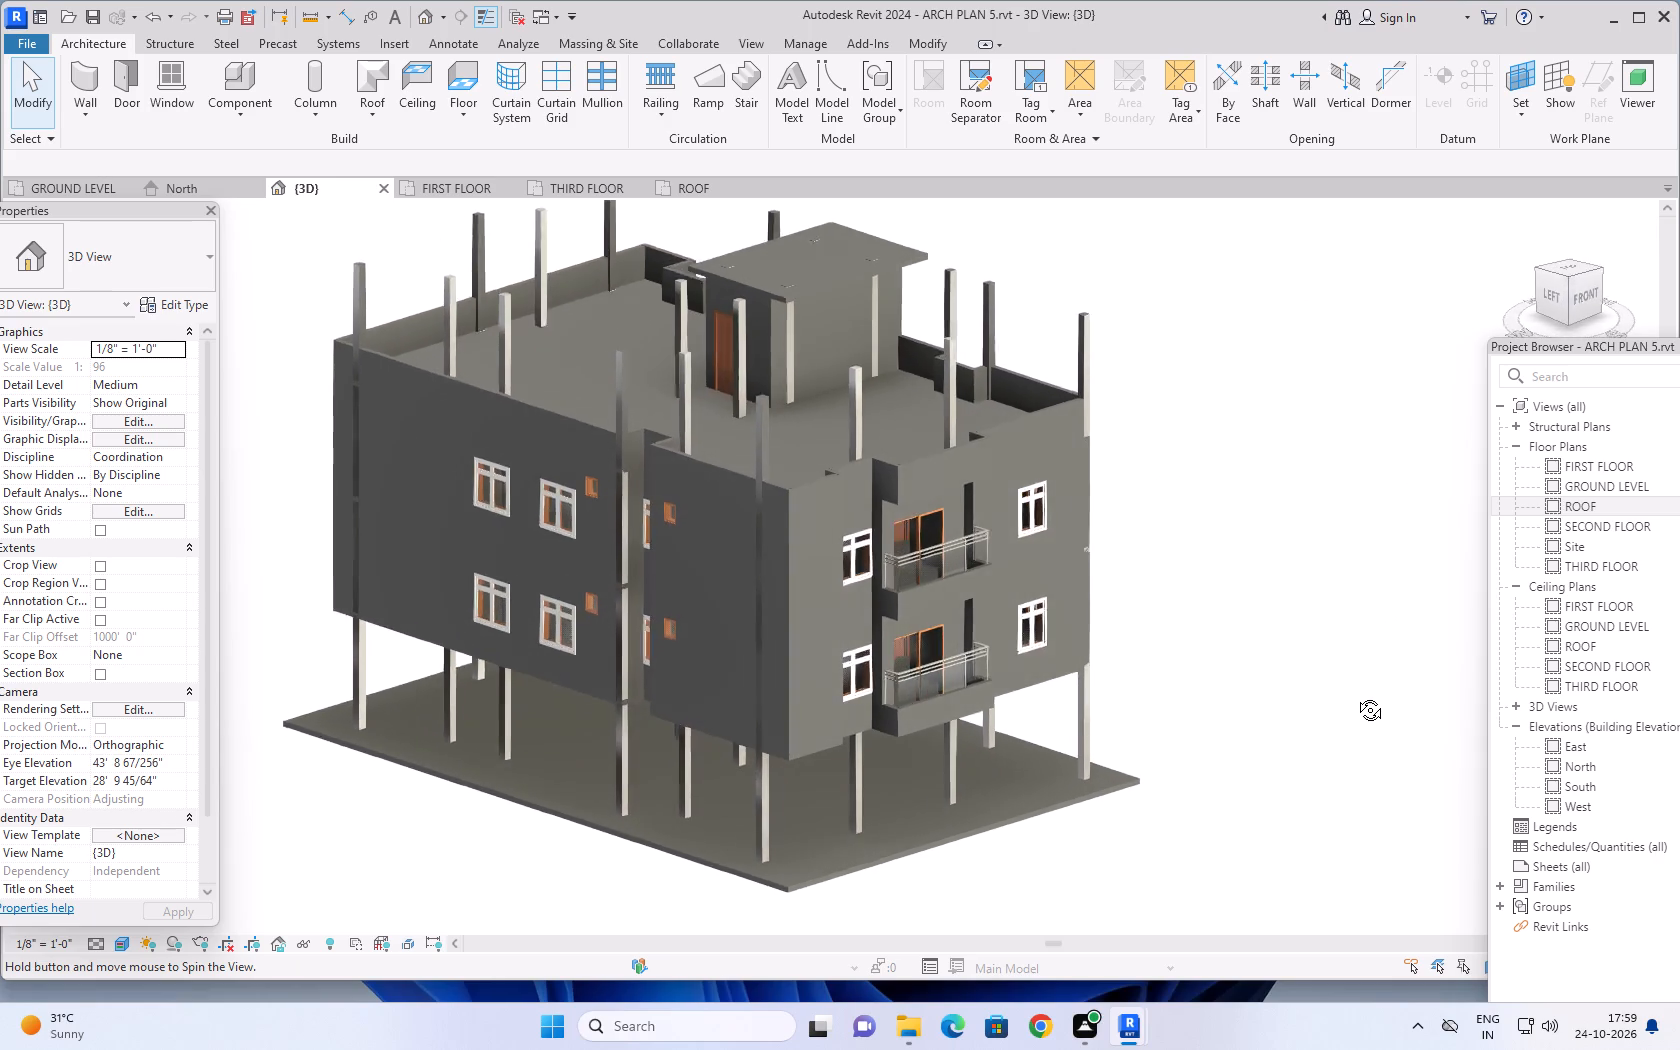
{"action": "middle_click_drag", "start_coordinate": [1355, 695], "coordinate": [1396, 692]}
{"action": "middle_click_drag", "start_coordinate": [1199, 525], "coordinate": [1319, 569]}
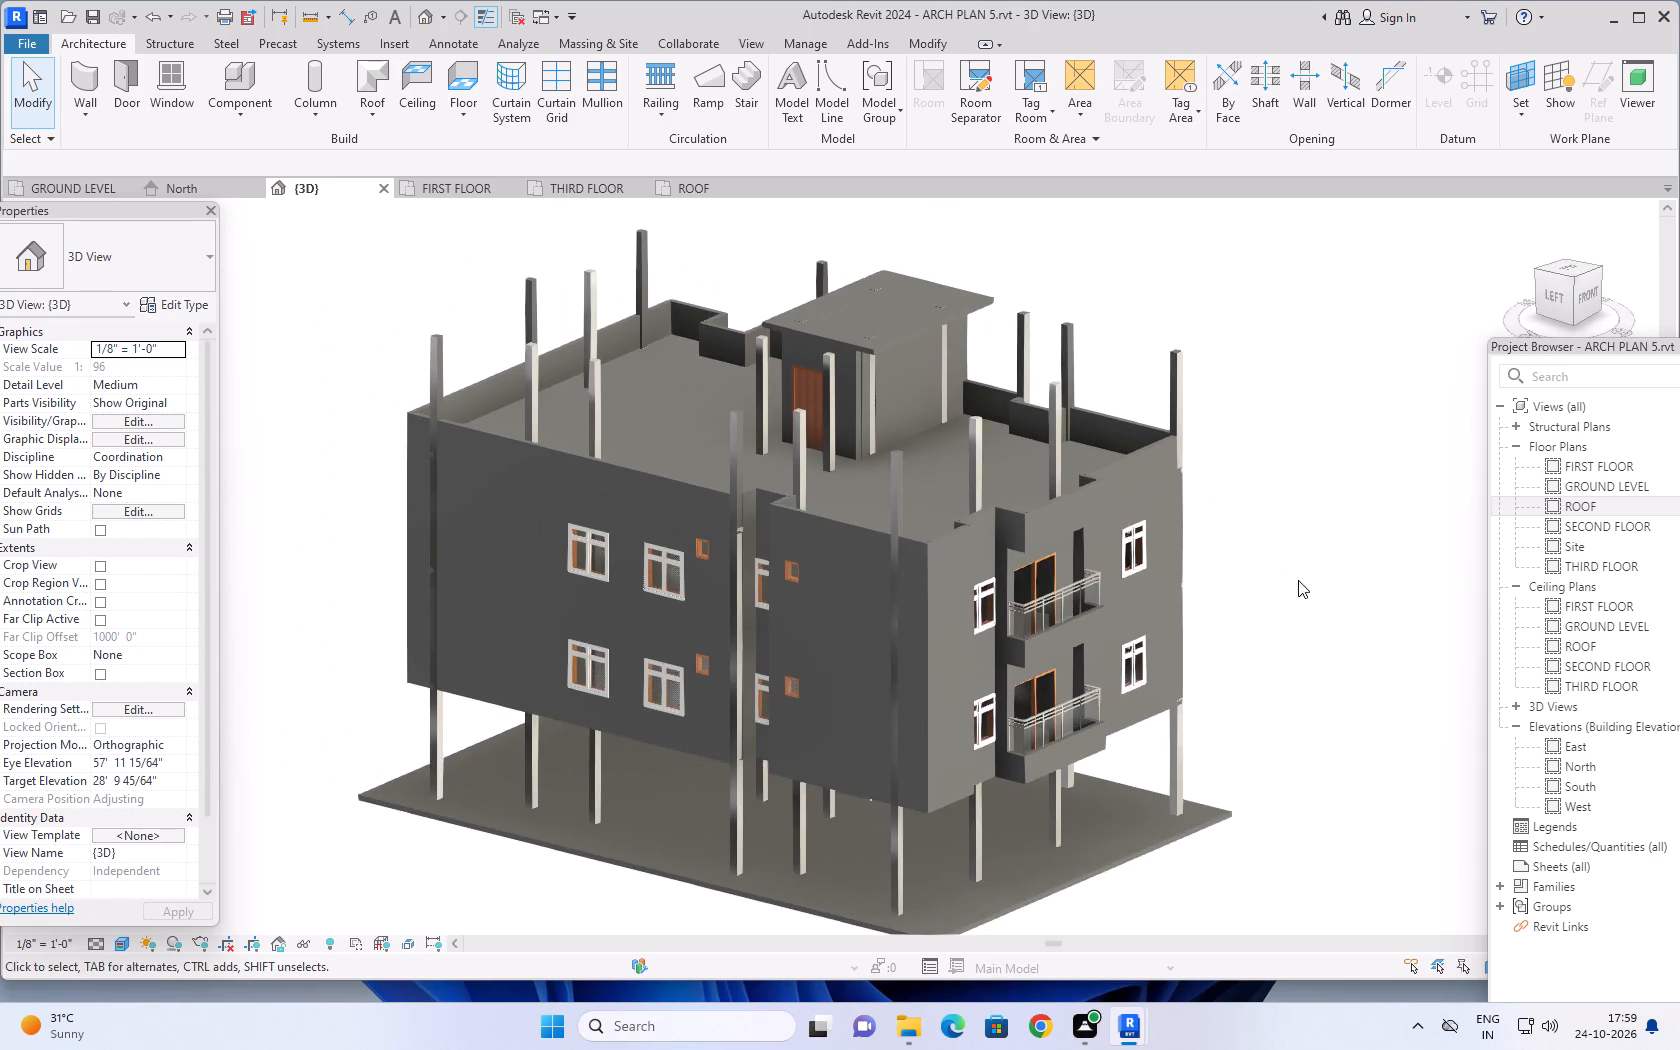
{"action": "middle_click_drag", "start_coordinate": [1263, 580], "coordinate": [1307, 563], "text": "shift"}
Inspect the front corner up close, checking the balconies, railings, sliding doors and windows on both upper storeys.
{"action": "scroll", "coordinate": [1262, 578], "scroll_direction": "up", "scroll_amount": 3}
{"action": "middle_click_drag", "start_coordinate": [1223, 588], "coordinate": [1385, 598]}
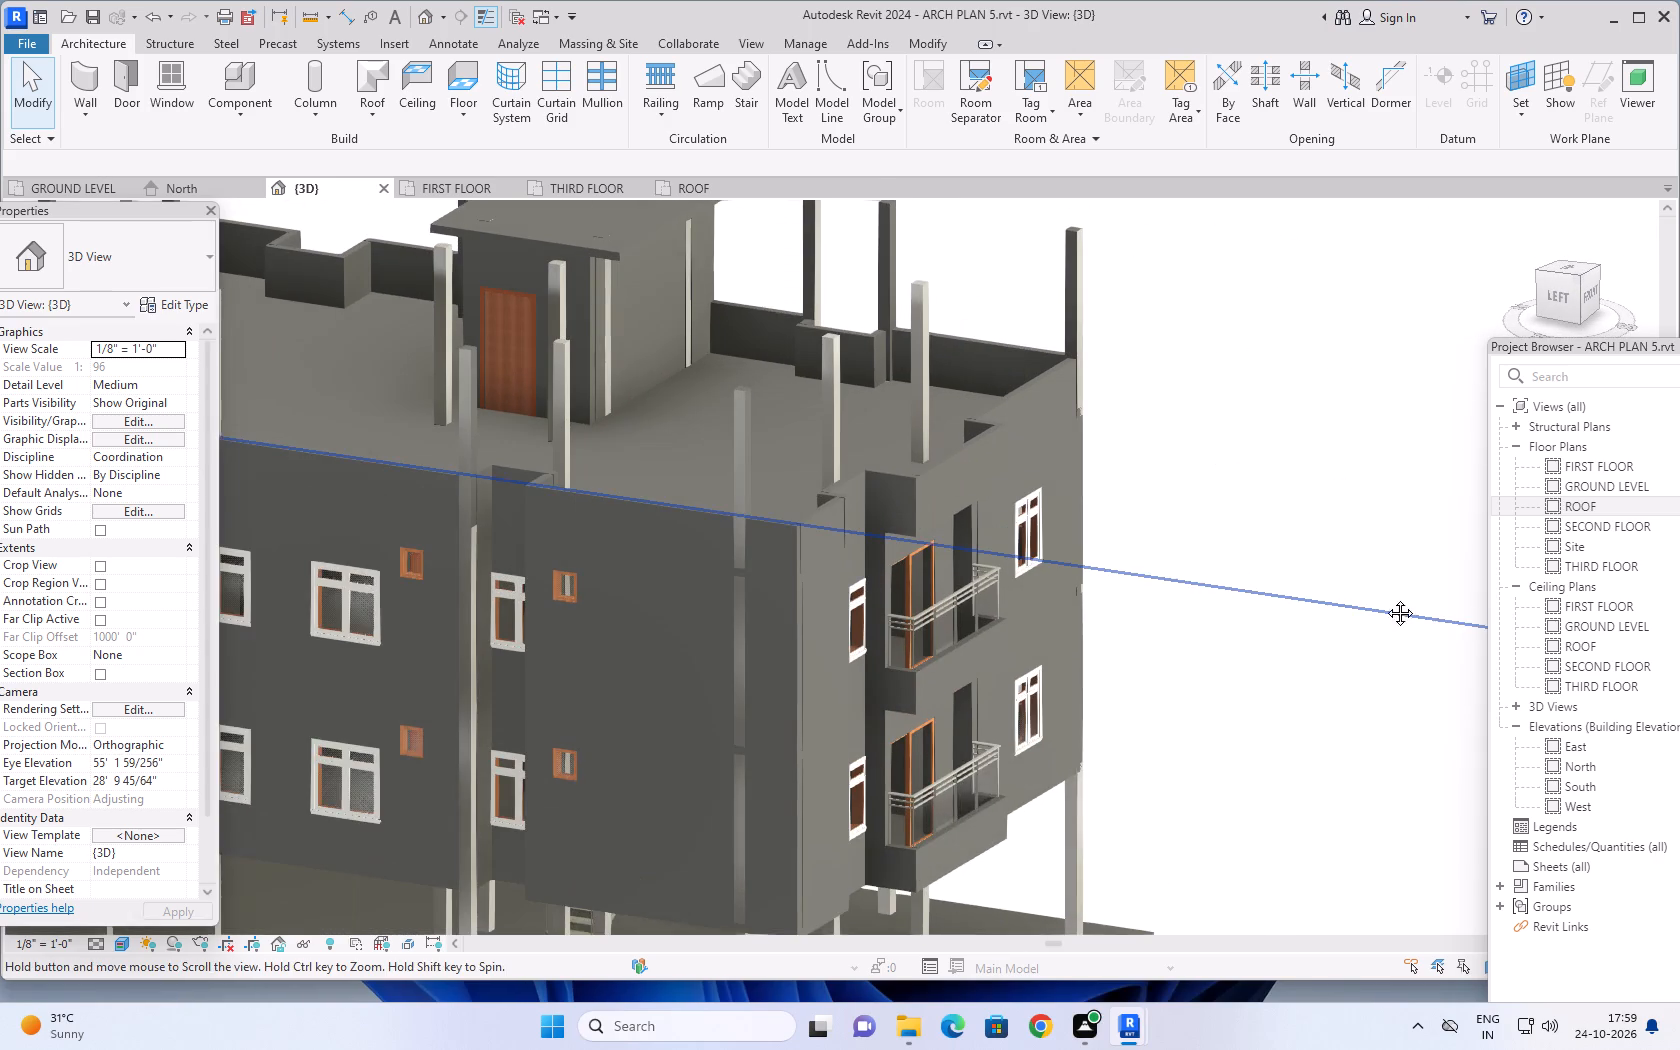
{"action": "middle_click_drag", "start_coordinate": [1385, 598], "coordinate": [1424, 603]}
{"action": "middle_click_drag", "start_coordinate": [1376, 647], "coordinate": [1384, 565]}
{"action": "scroll", "coordinate": [1376, 647], "scroll_direction": "up", "scroll_amount": 1}
{"action": "middle_click_drag", "start_coordinate": [1381, 575], "coordinate": [1347, 644], "text": "shift"}
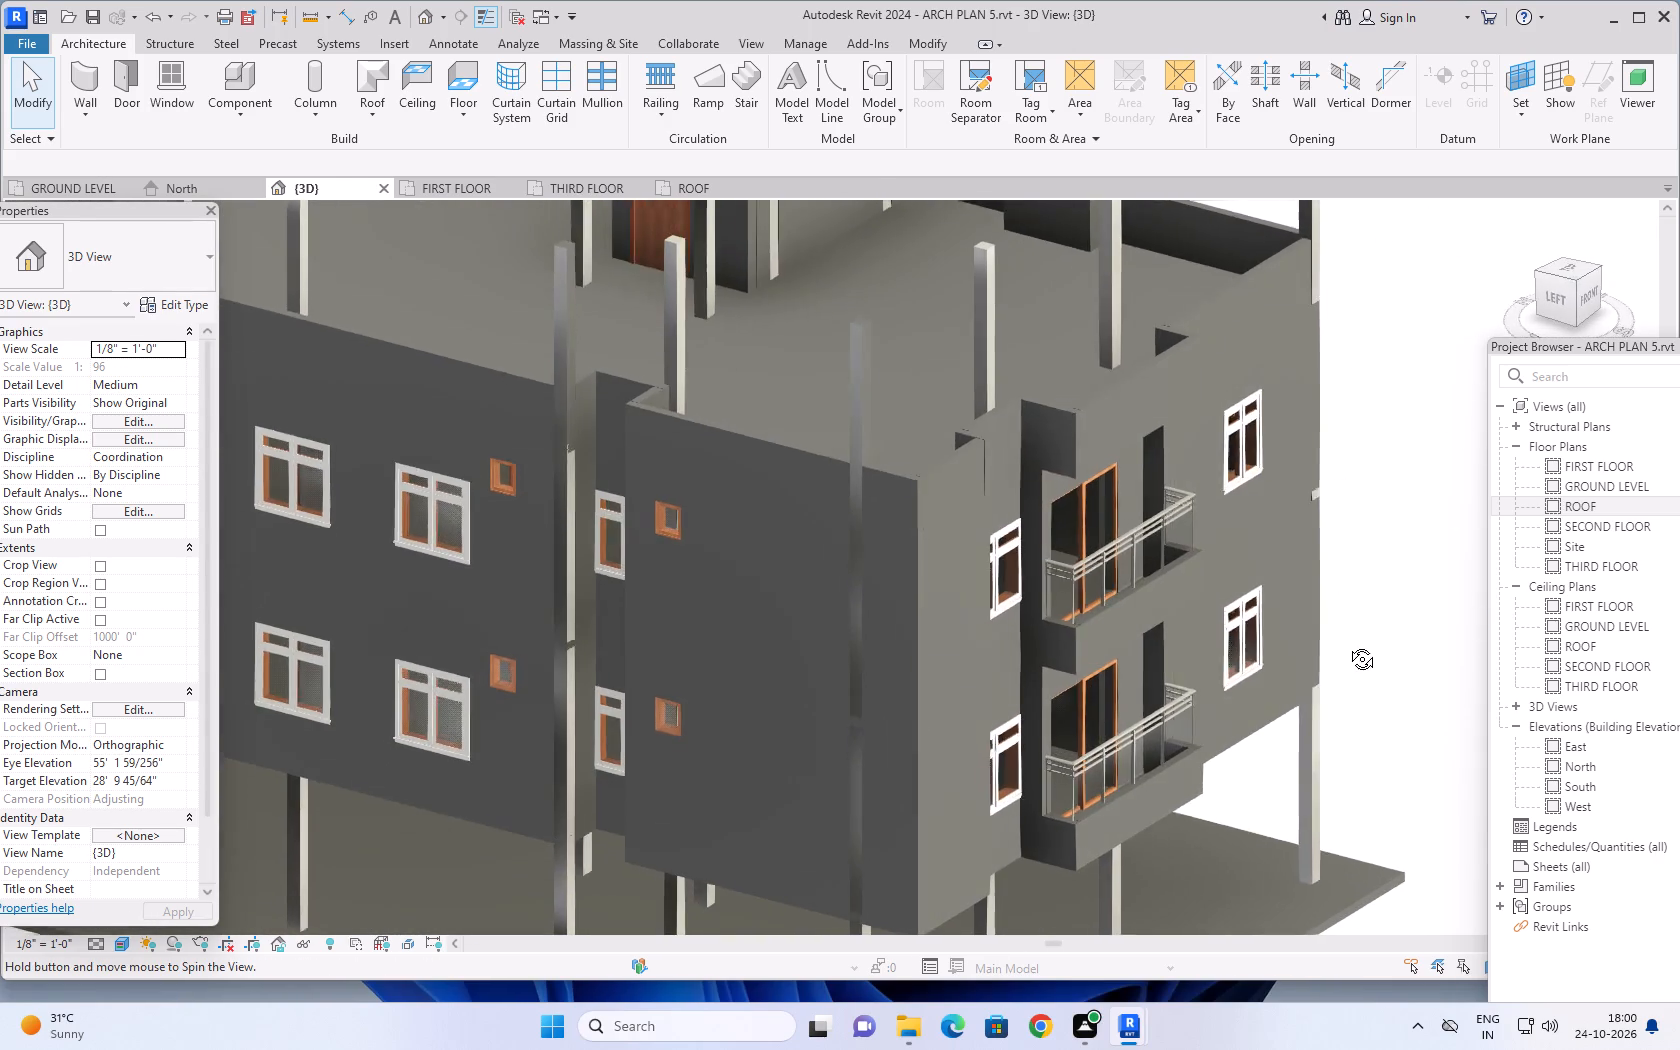
{"action": "middle_click_drag", "start_coordinate": [1347, 644], "coordinate": [1218, 711], "text": "shift"}
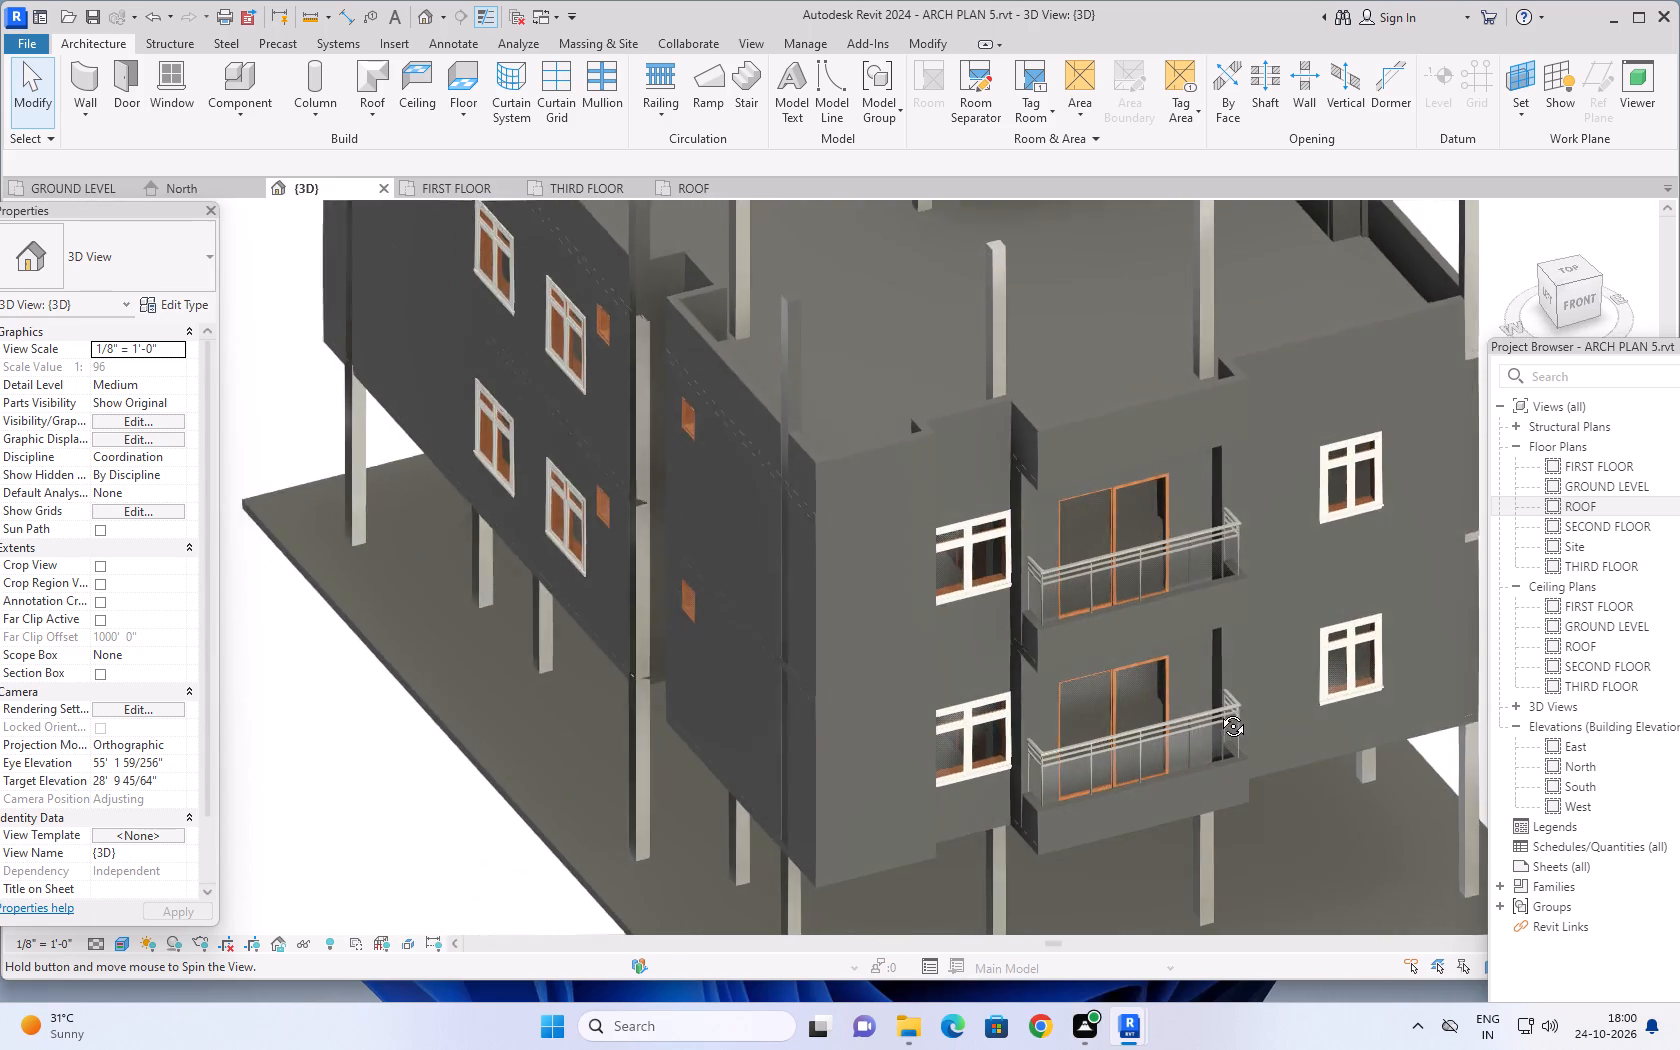
{"action": "middle_click_drag", "start_coordinate": [1218, 711], "coordinate": [950, 696], "text": "shift"}
Examine the building's right side facade, including its windows, balconies and the ground-level staircase.
{"action": "scroll", "coordinate": [799, 687], "scroll_direction": "down", "scroll_amount": 3}
{"action": "middle_click_drag", "start_coordinate": [806, 690], "coordinate": [662, 543]}
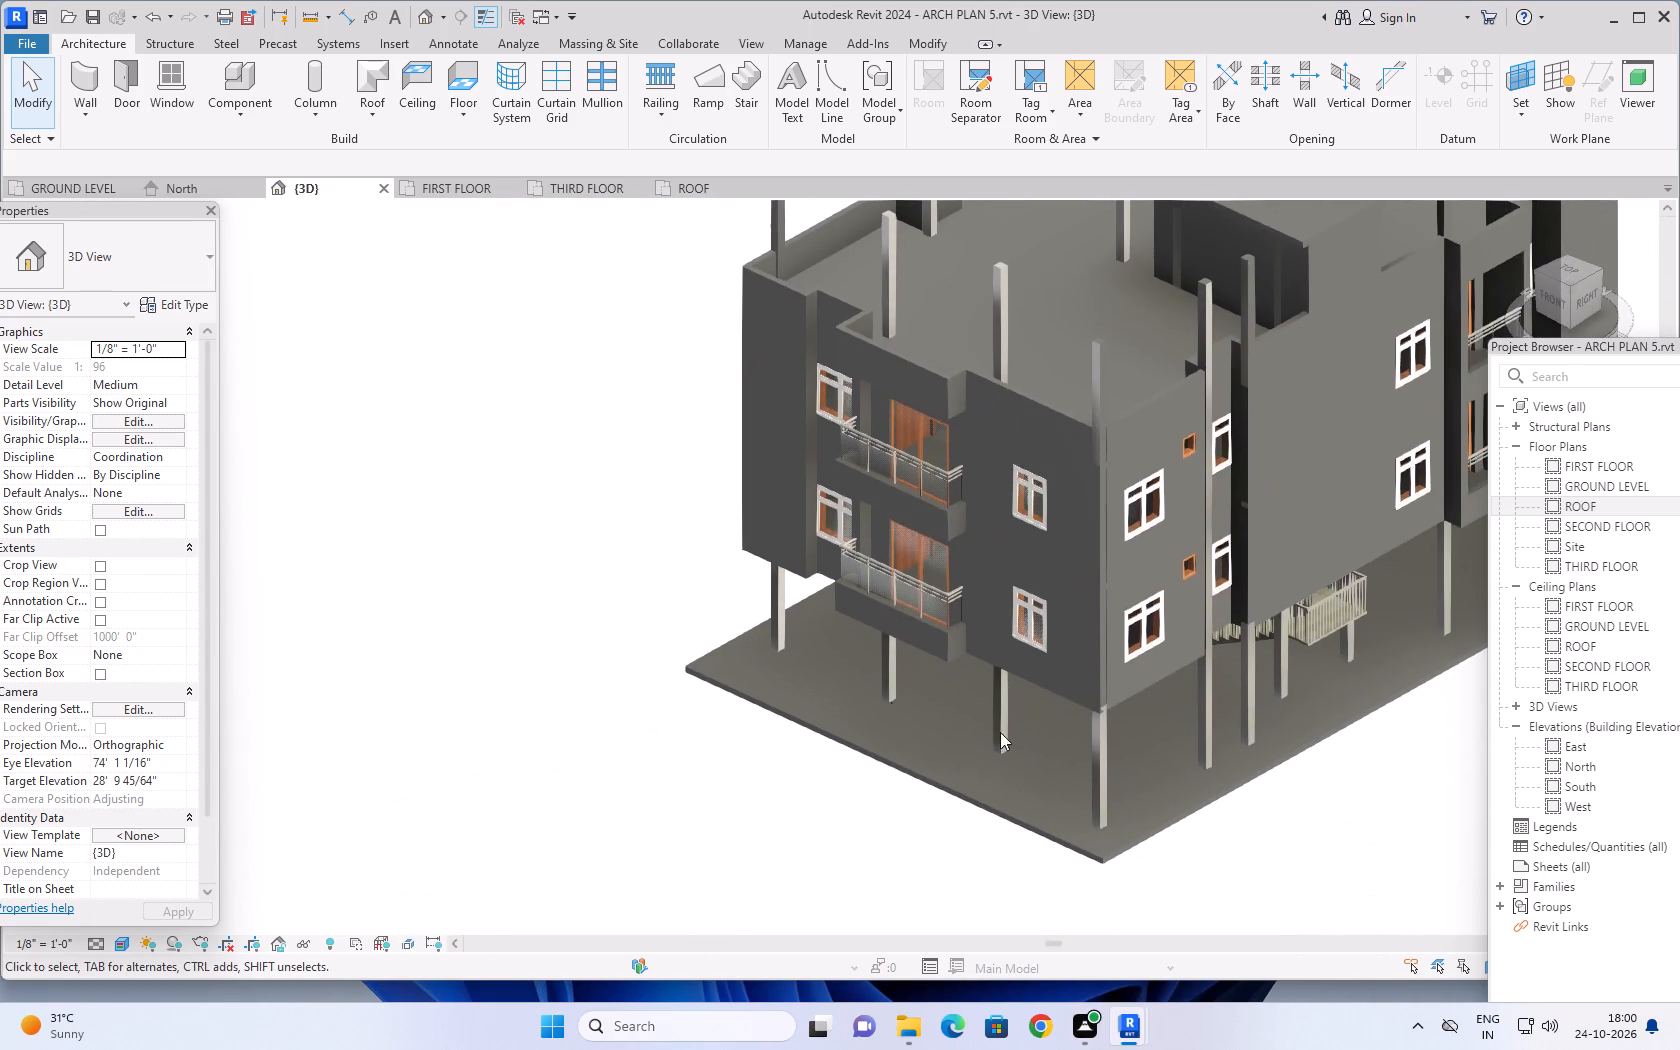
{"action": "middle_click_drag", "start_coordinate": [1411, 766], "coordinate": [1188, 810]}
{"action": "middle_click_drag", "start_coordinate": [1244, 800], "coordinate": [1289, 761], "text": "shift"}
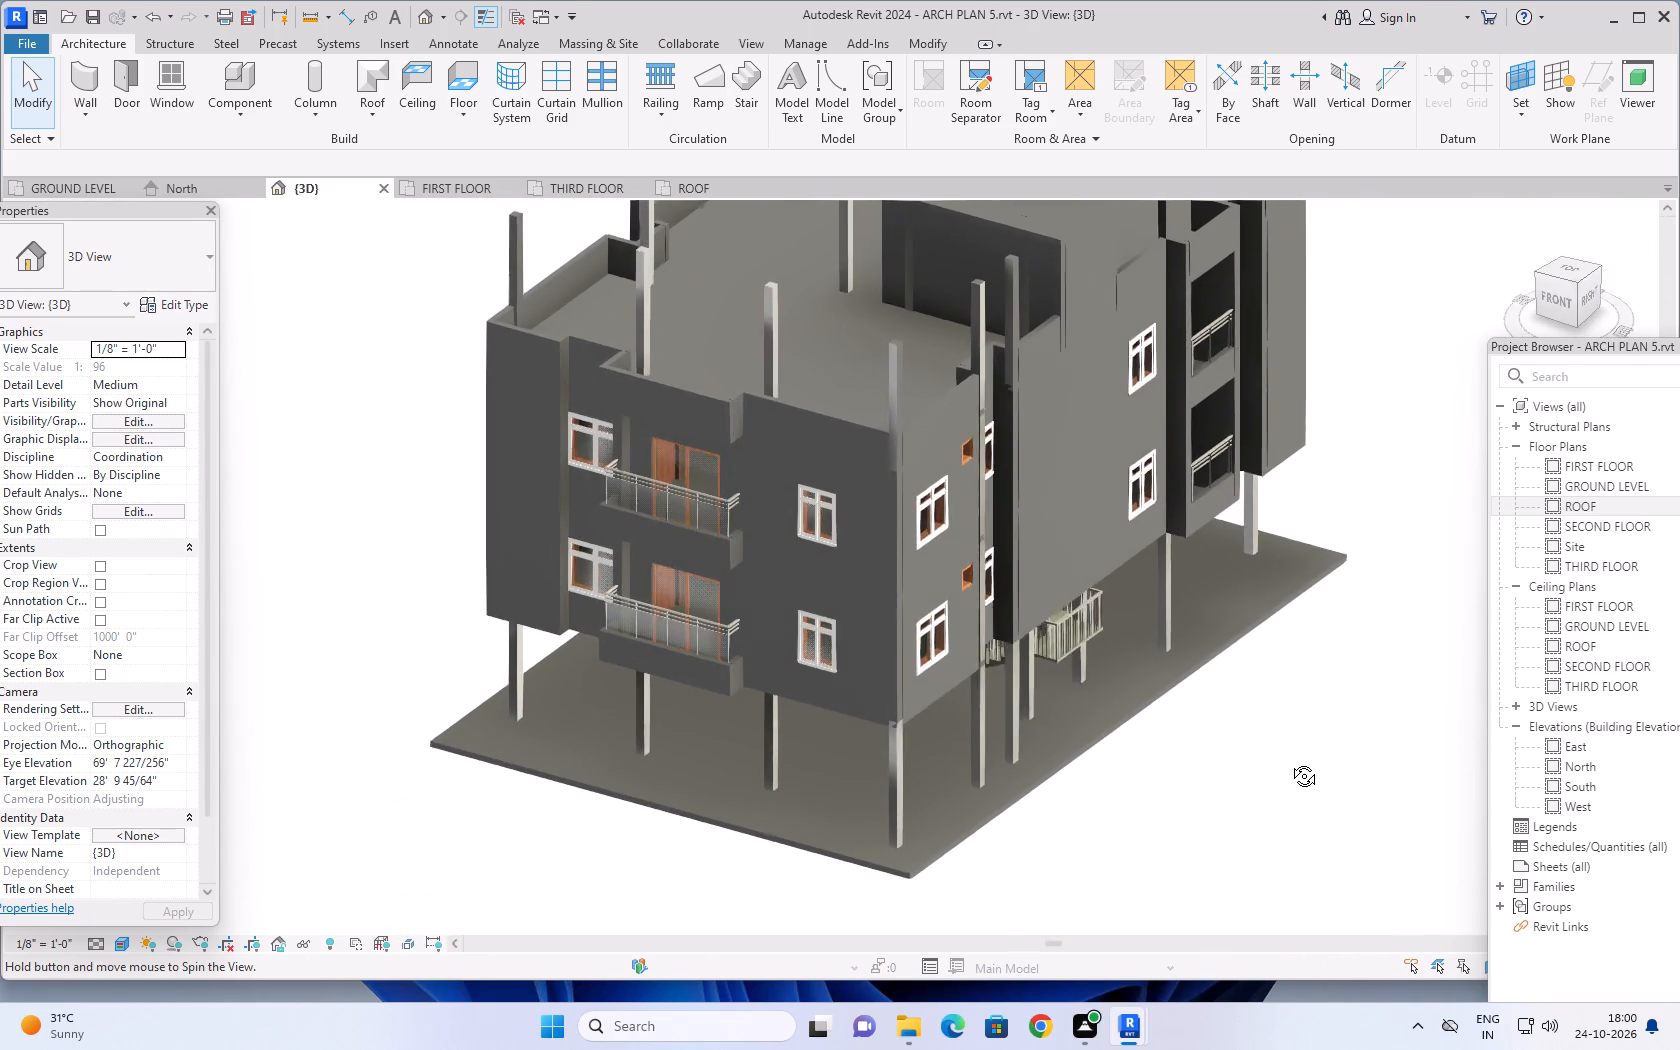
{"action": "middle_click_drag", "start_coordinate": [1289, 761], "coordinate": [1184, 771], "text": "shift"}
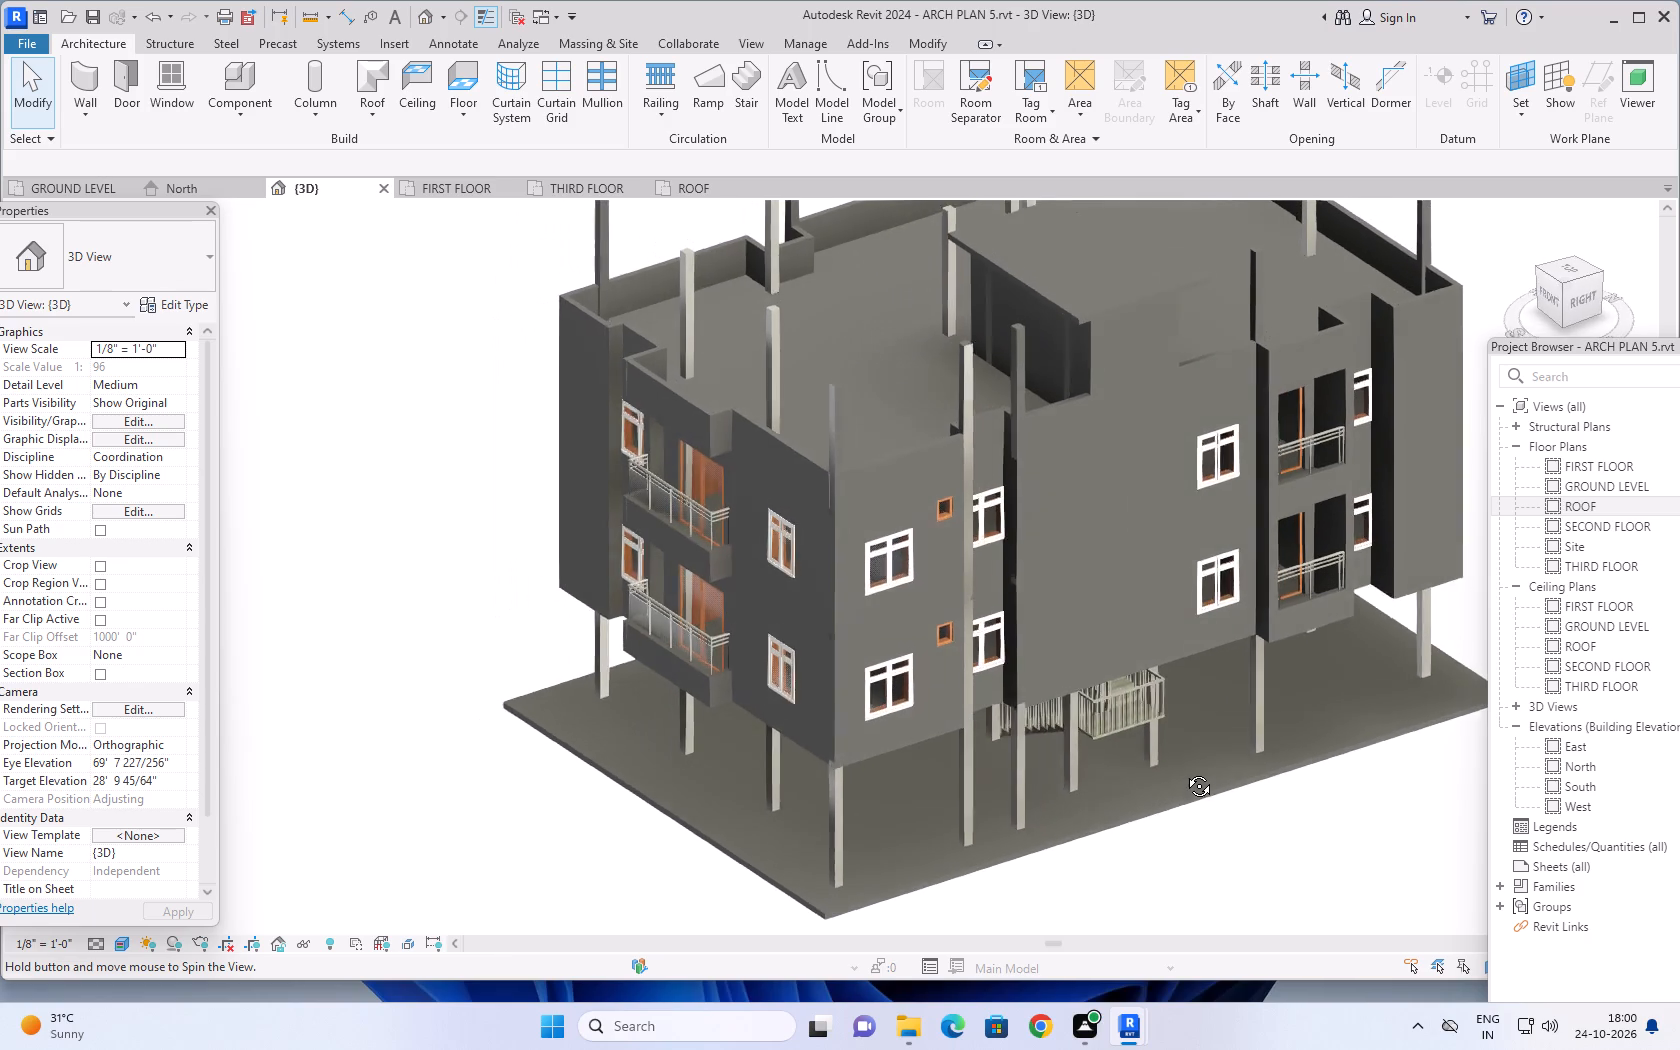
{"action": "middle_click_drag", "start_coordinate": [1184, 771], "coordinate": [1095, 645], "text": "shift"}
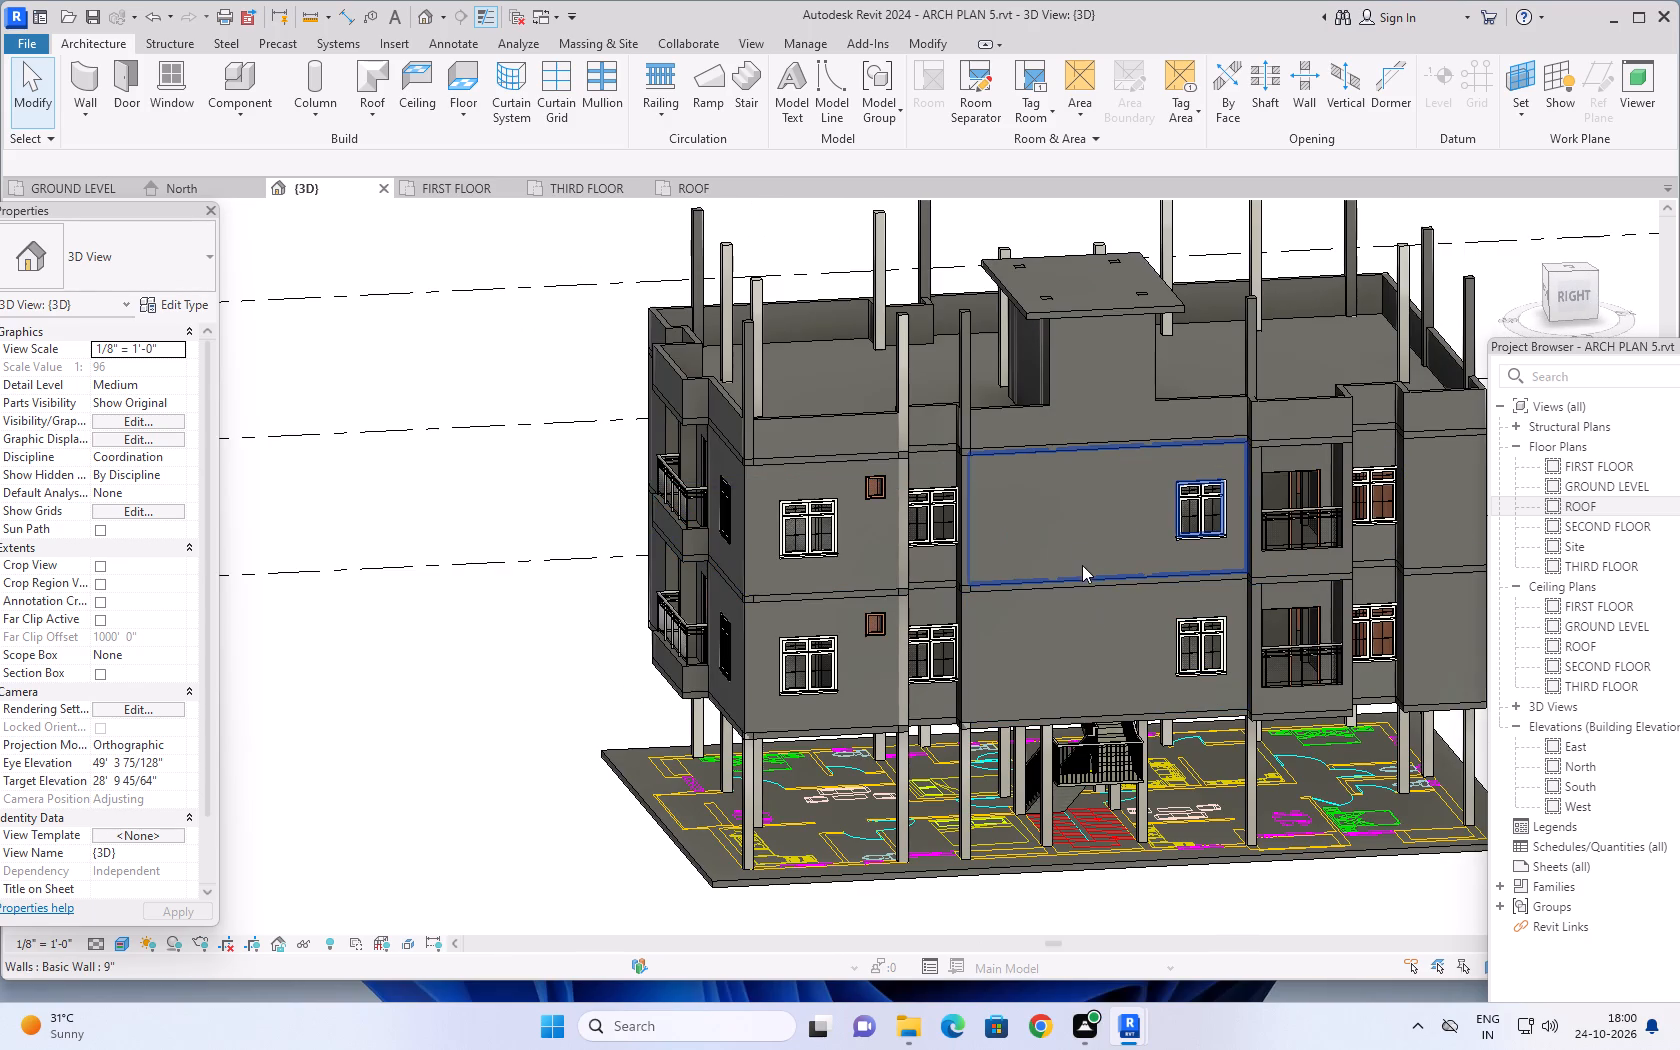
{"action": "middle_click_drag", "start_coordinate": [1096, 676], "coordinate": [1388, 693], "text": "shift"}
{"action": "middle_click_drag", "start_coordinate": [1253, 770], "coordinate": [1304, 731], "text": "shift"}
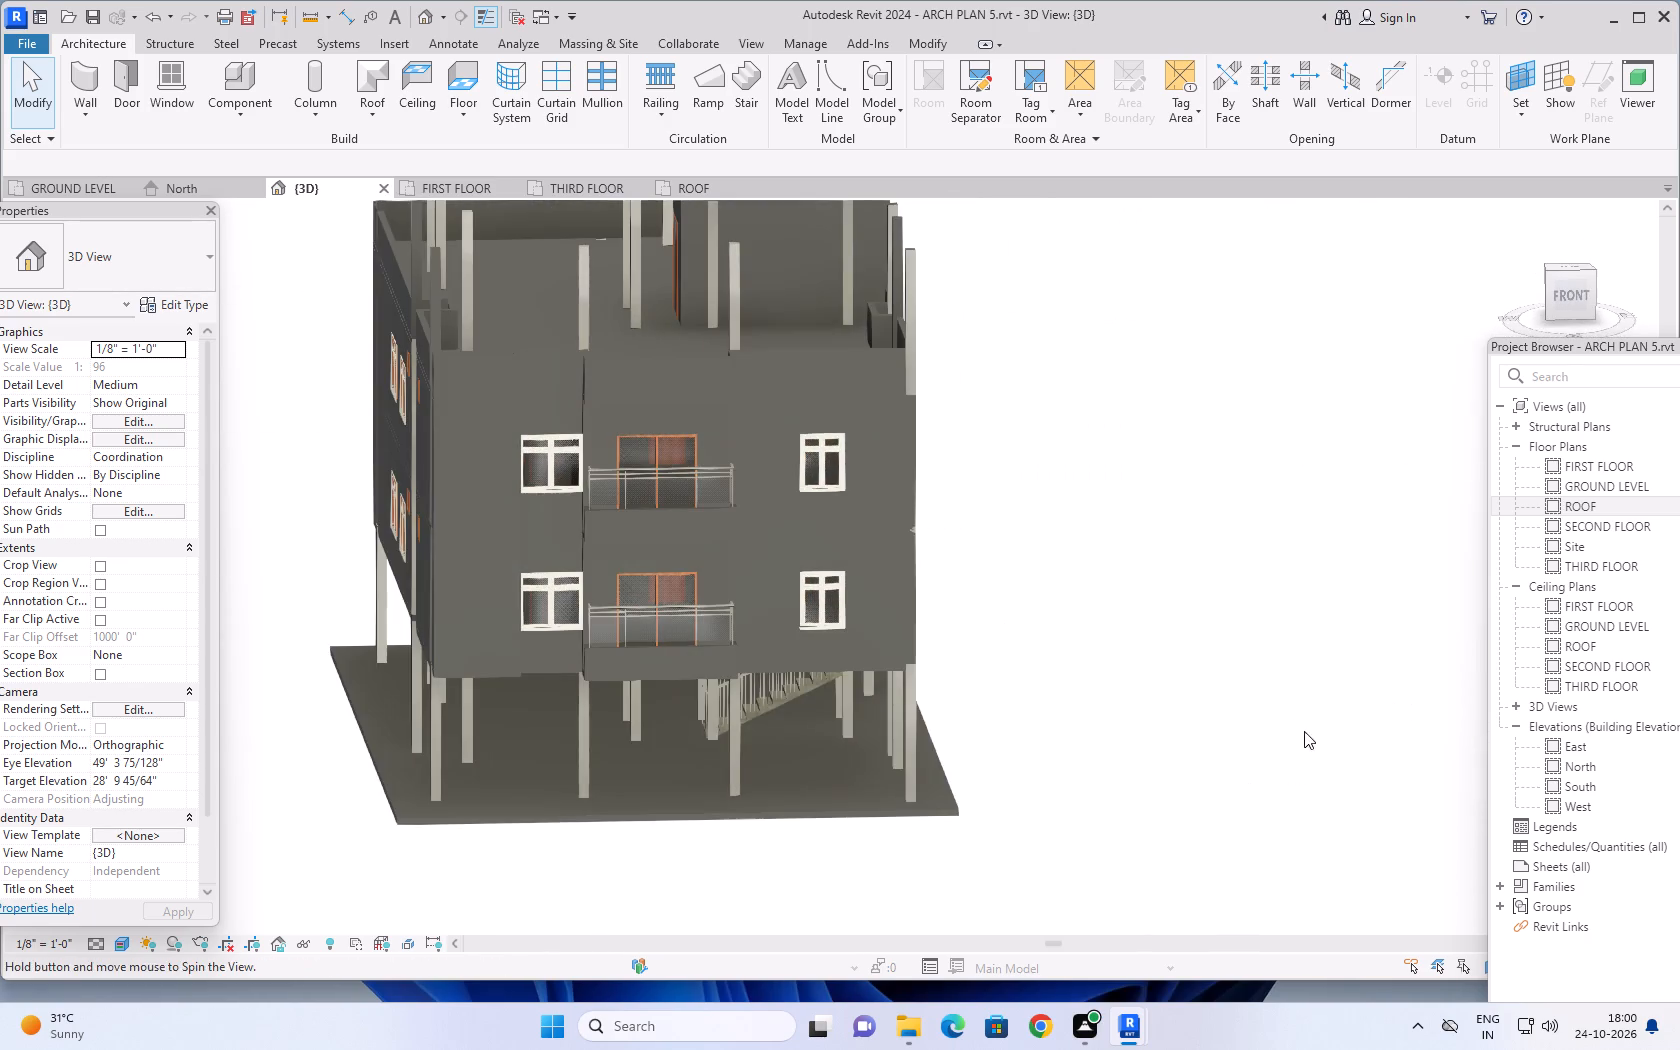
Review the front facade with its stacked balconies, windows, roof parapet and supporting columns.
{"action": "middle_click_drag", "start_coordinate": [1231, 692], "coordinate": [1395, 758]}
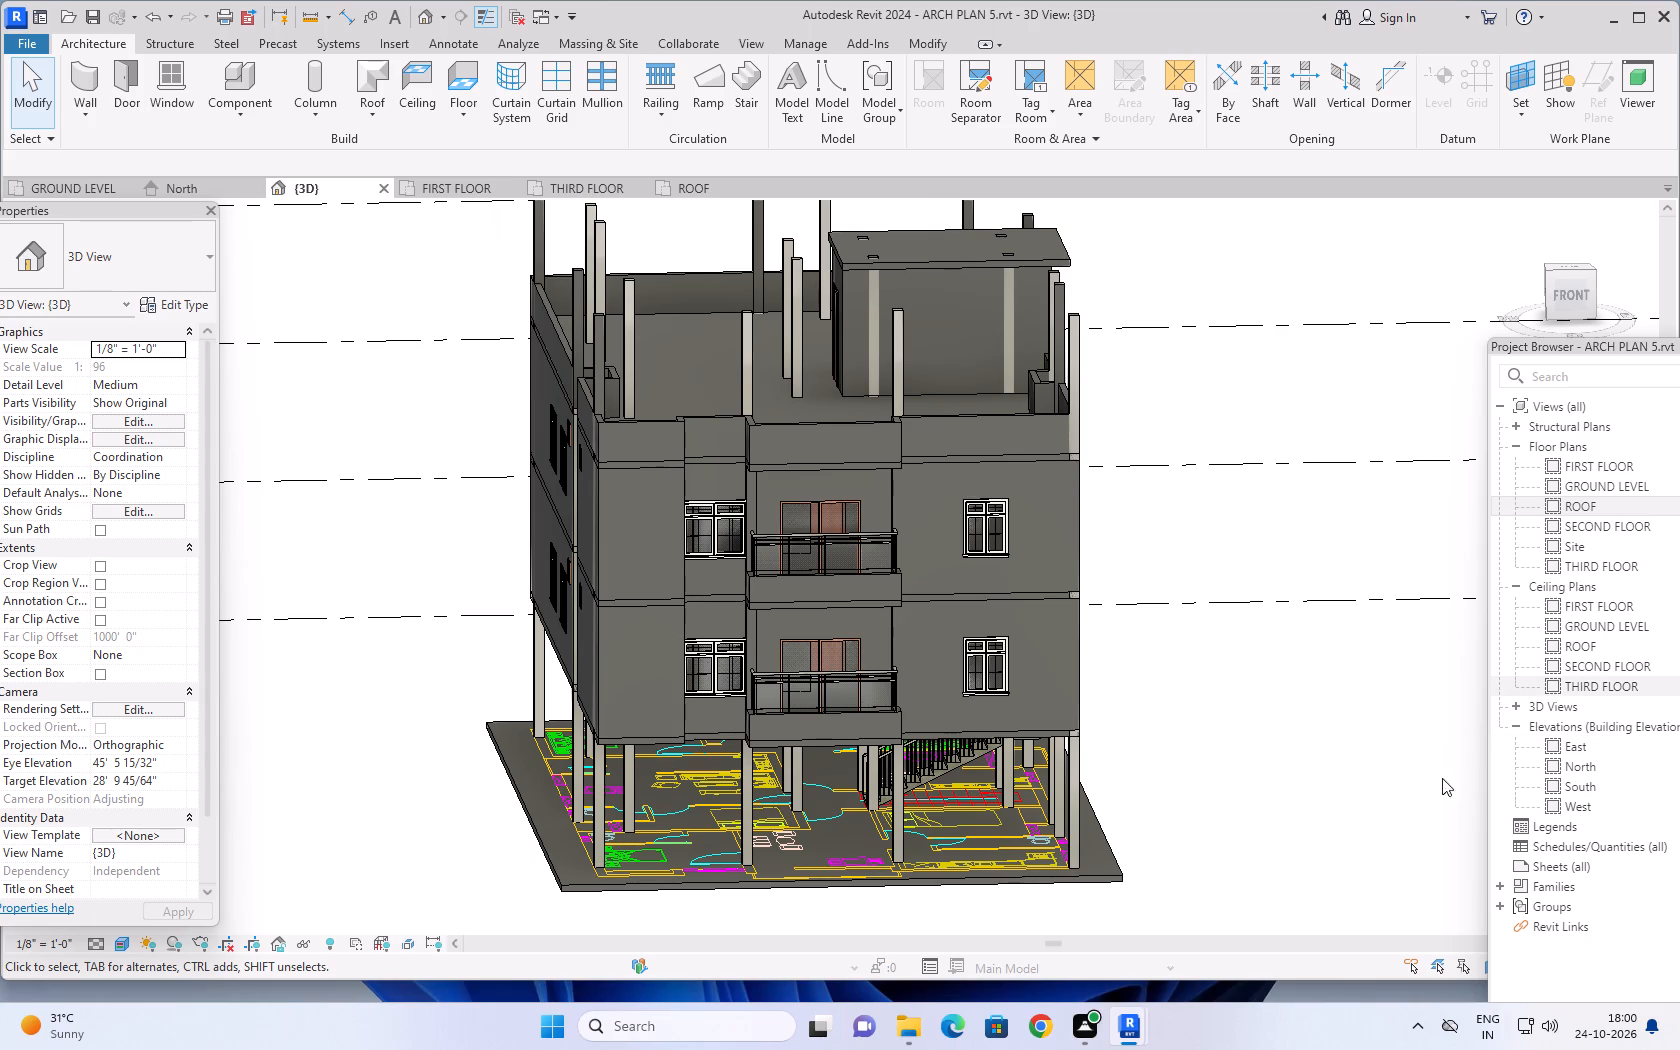
{"action": "middle_click_drag", "start_coordinate": [1267, 718], "coordinate": [1255, 717], "text": "shift"}
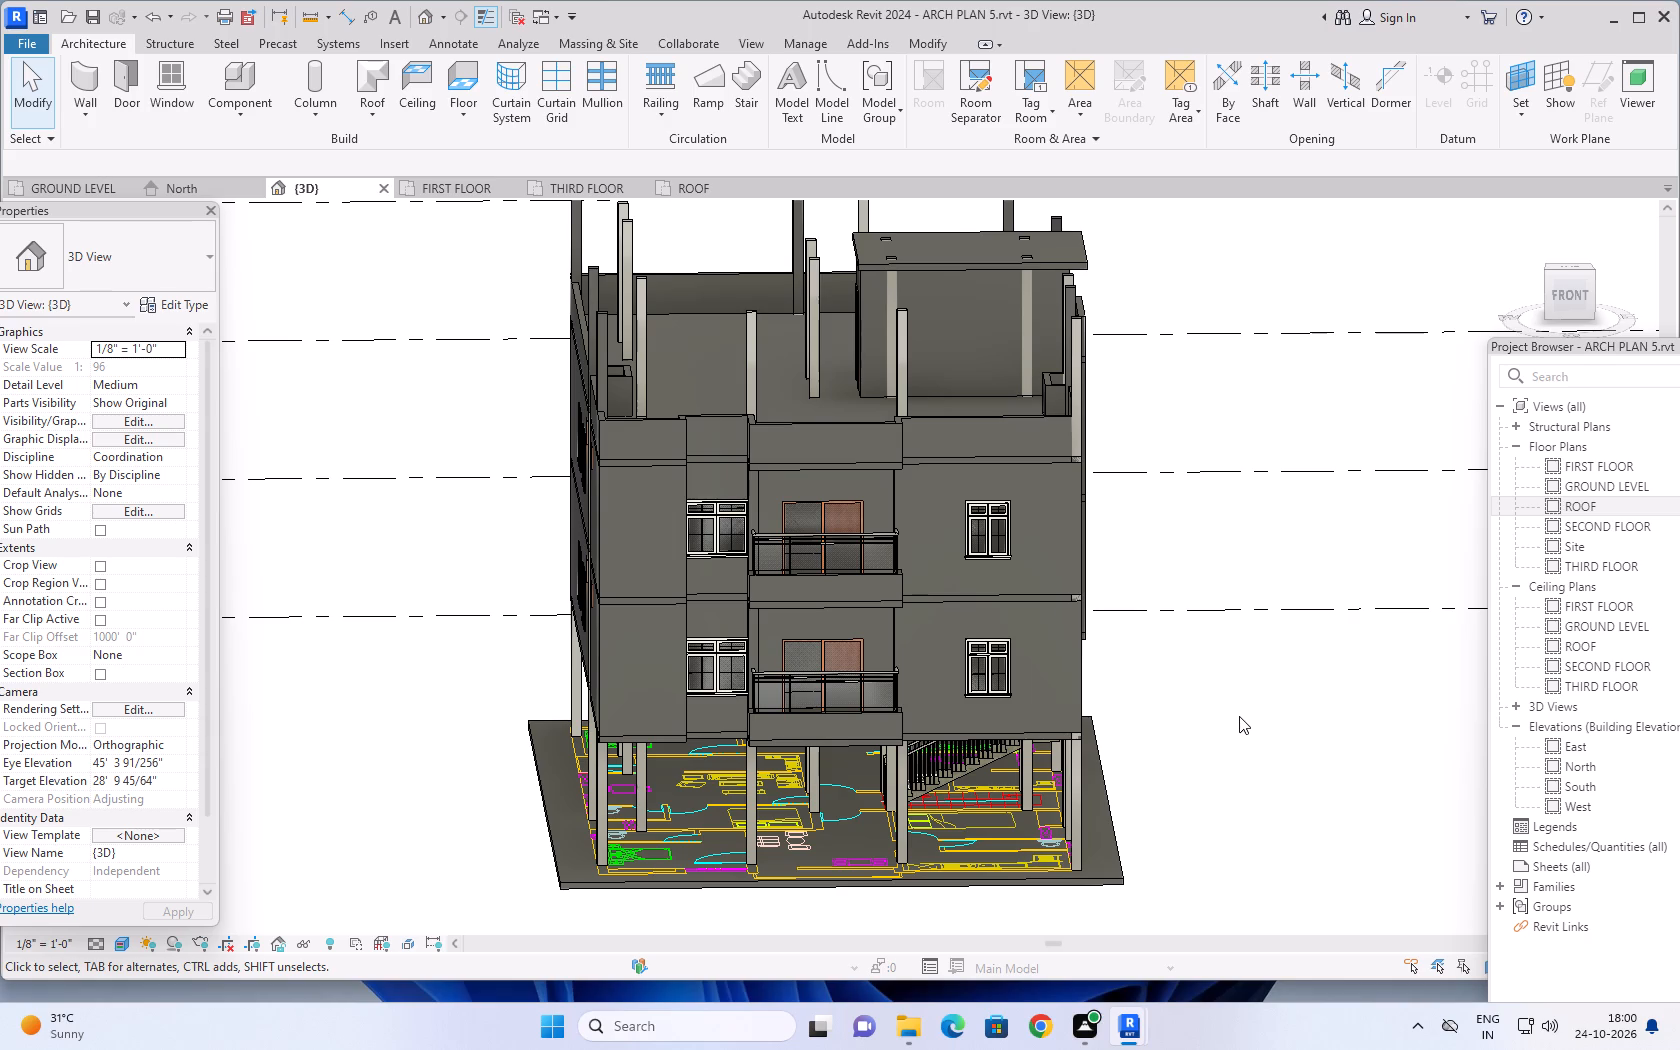
{"action": "middle_click_drag", "start_coordinate": [1243, 725], "coordinate": [1151, 718], "text": "shift"}
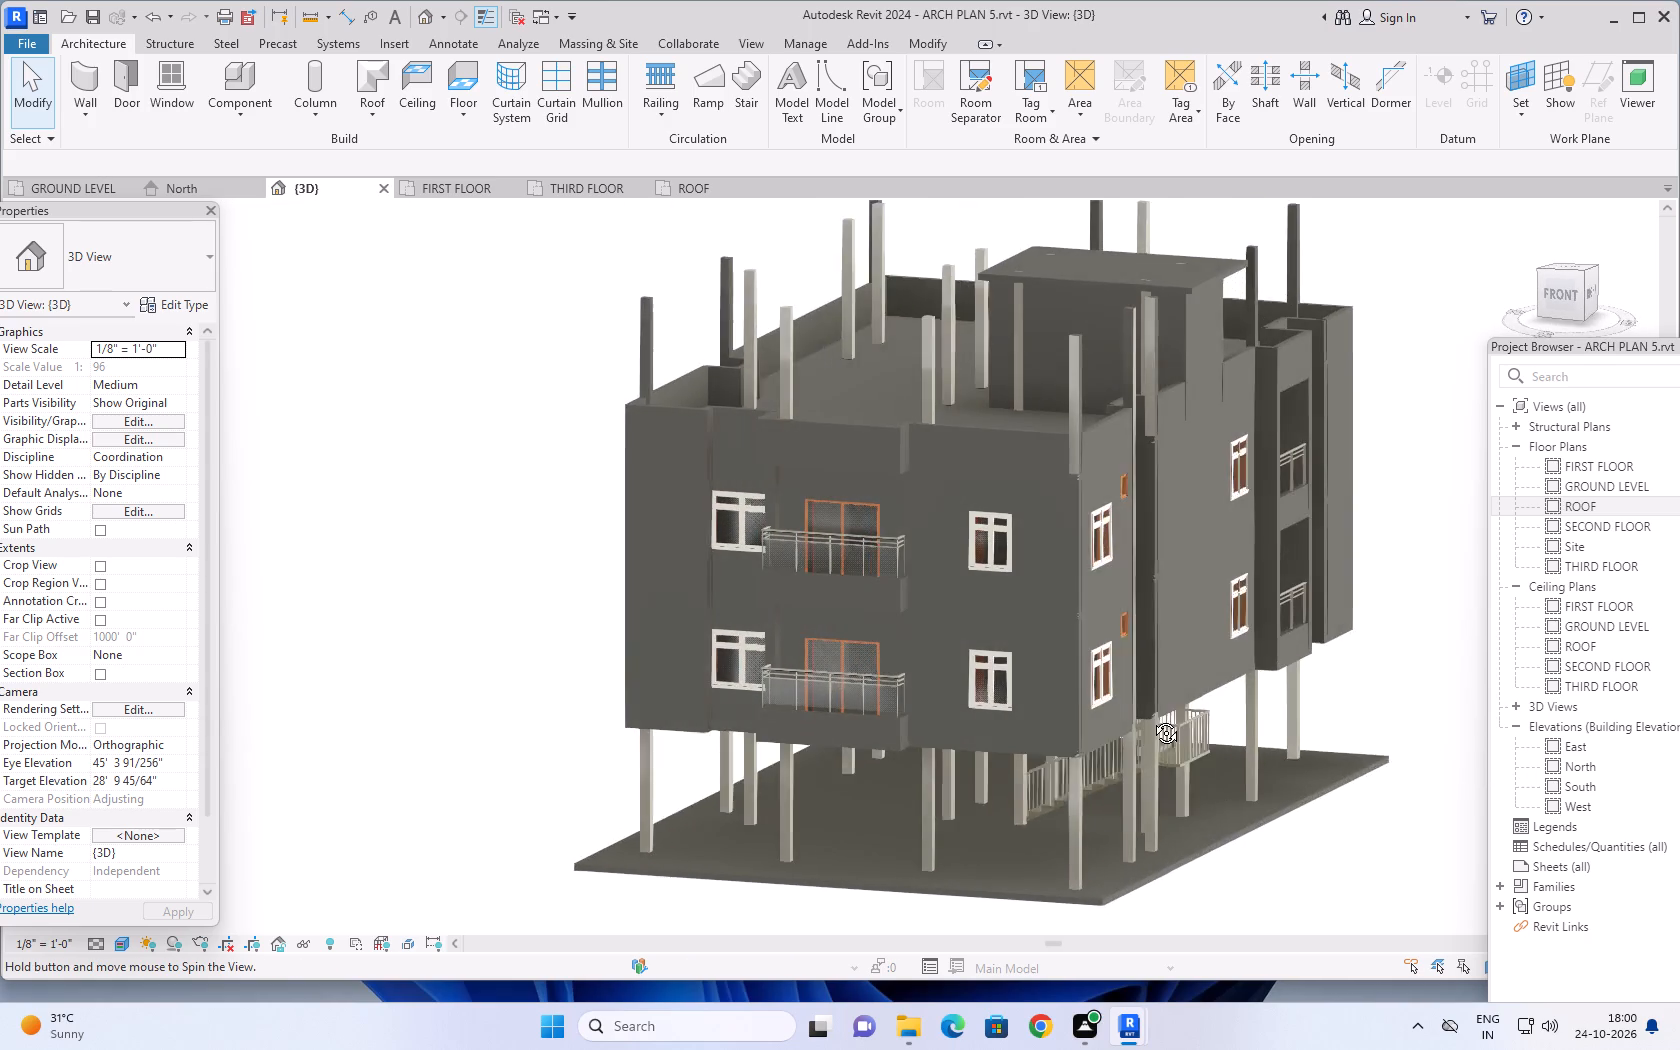
{"action": "middle_click_drag", "start_coordinate": [1151, 718], "coordinate": [1307, 714], "text": "shift"}
{"action": "middle_click_drag", "start_coordinate": [1247, 630], "coordinate": [1334, 669]}
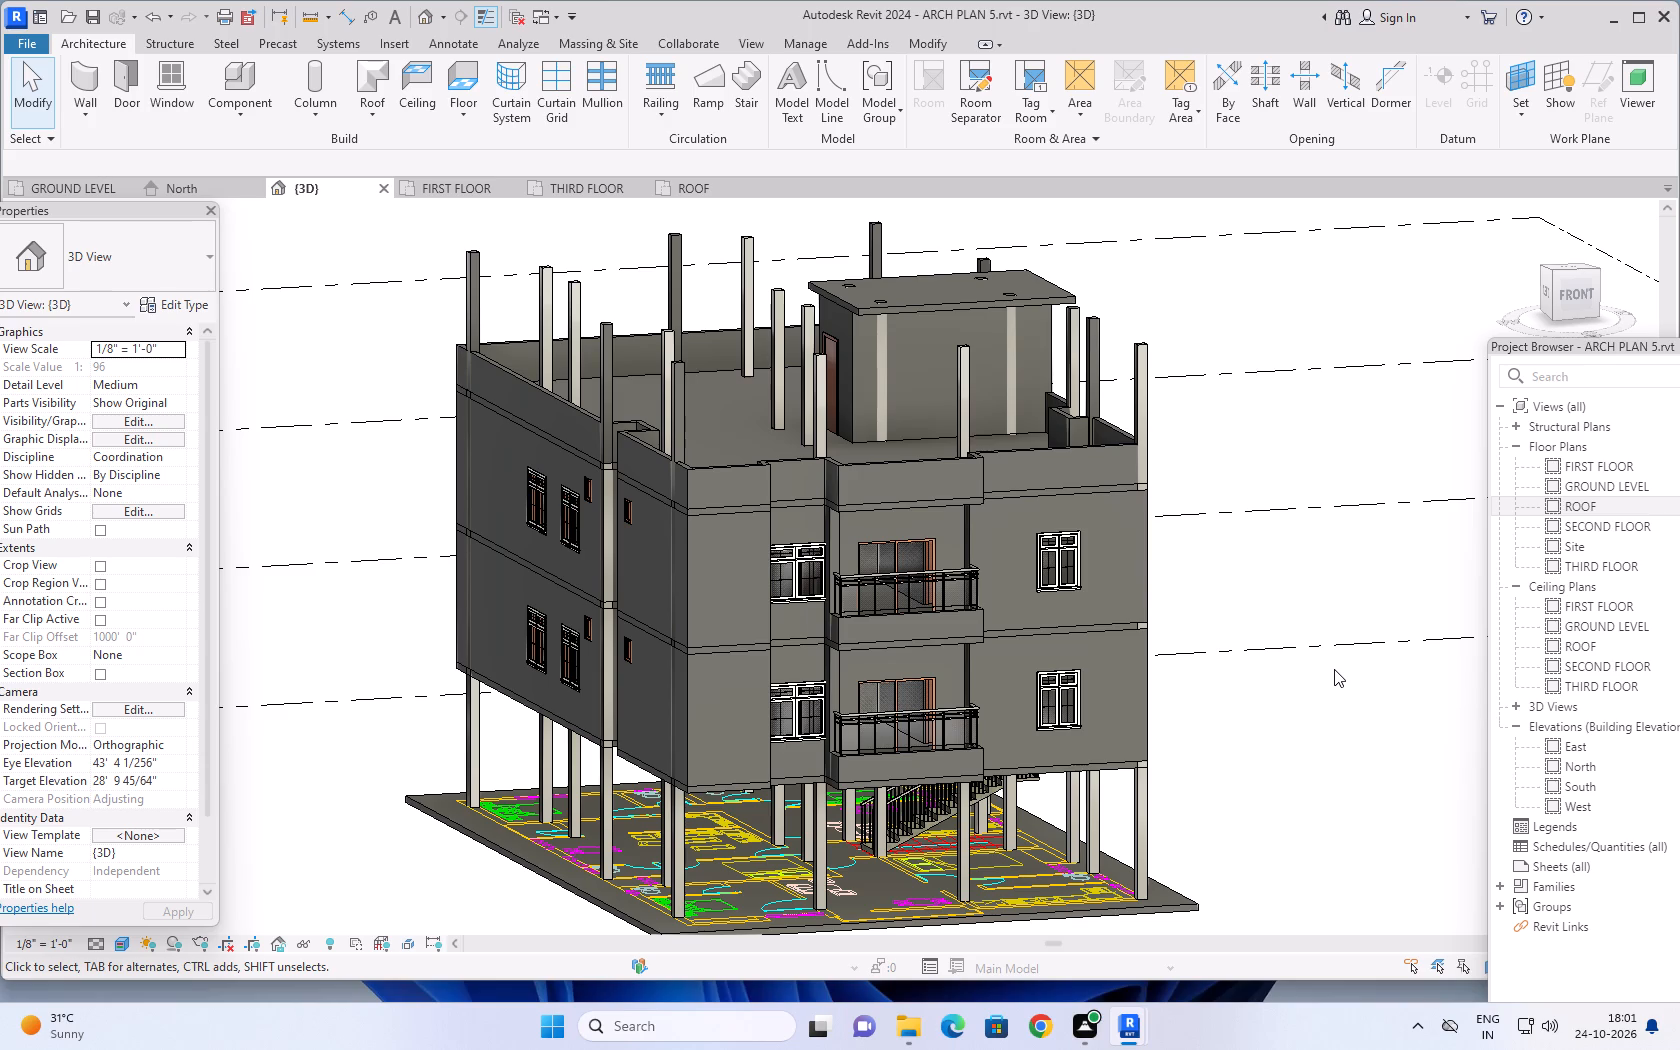
{"action": "scroll", "coordinate": [1338, 673], "scroll_direction": "down", "scroll_amount": 2}
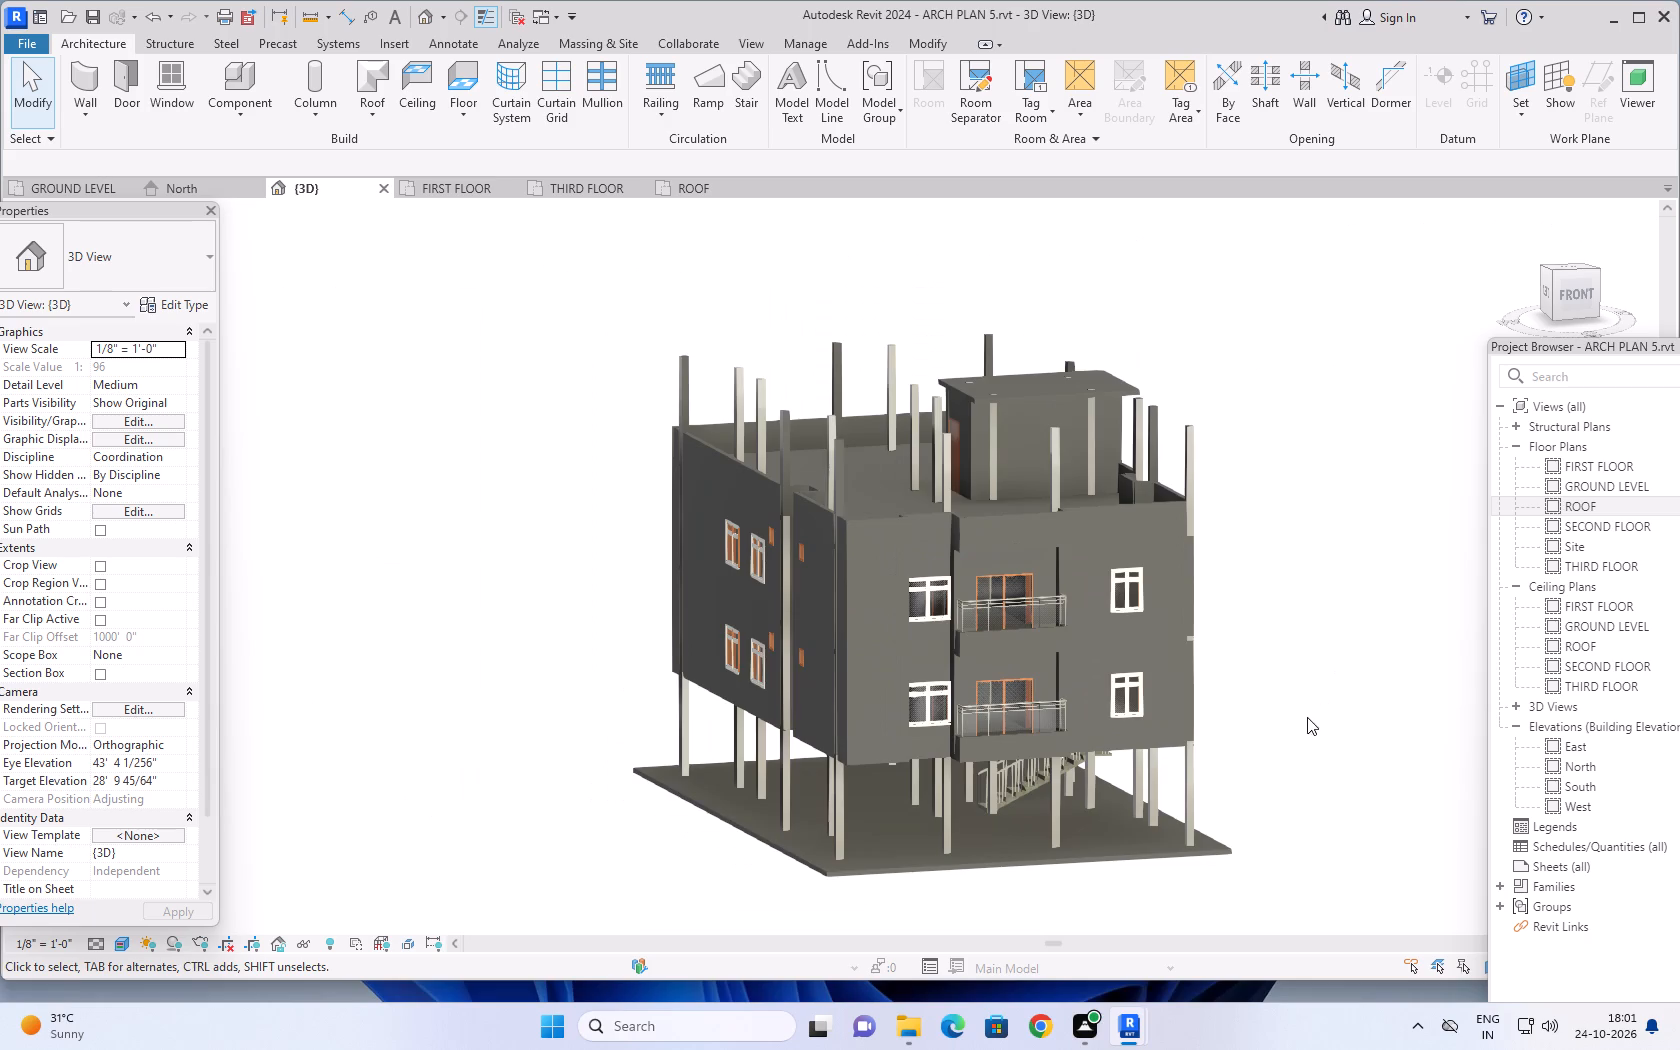
{"action": "middle_click_drag", "start_coordinate": [1311, 717], "coordinate": [1238, 715]}
{"action": "middle_click_drag", "start_coordinate": [1228, 730], "coordinate": [1128, 753], "text": "shift"}
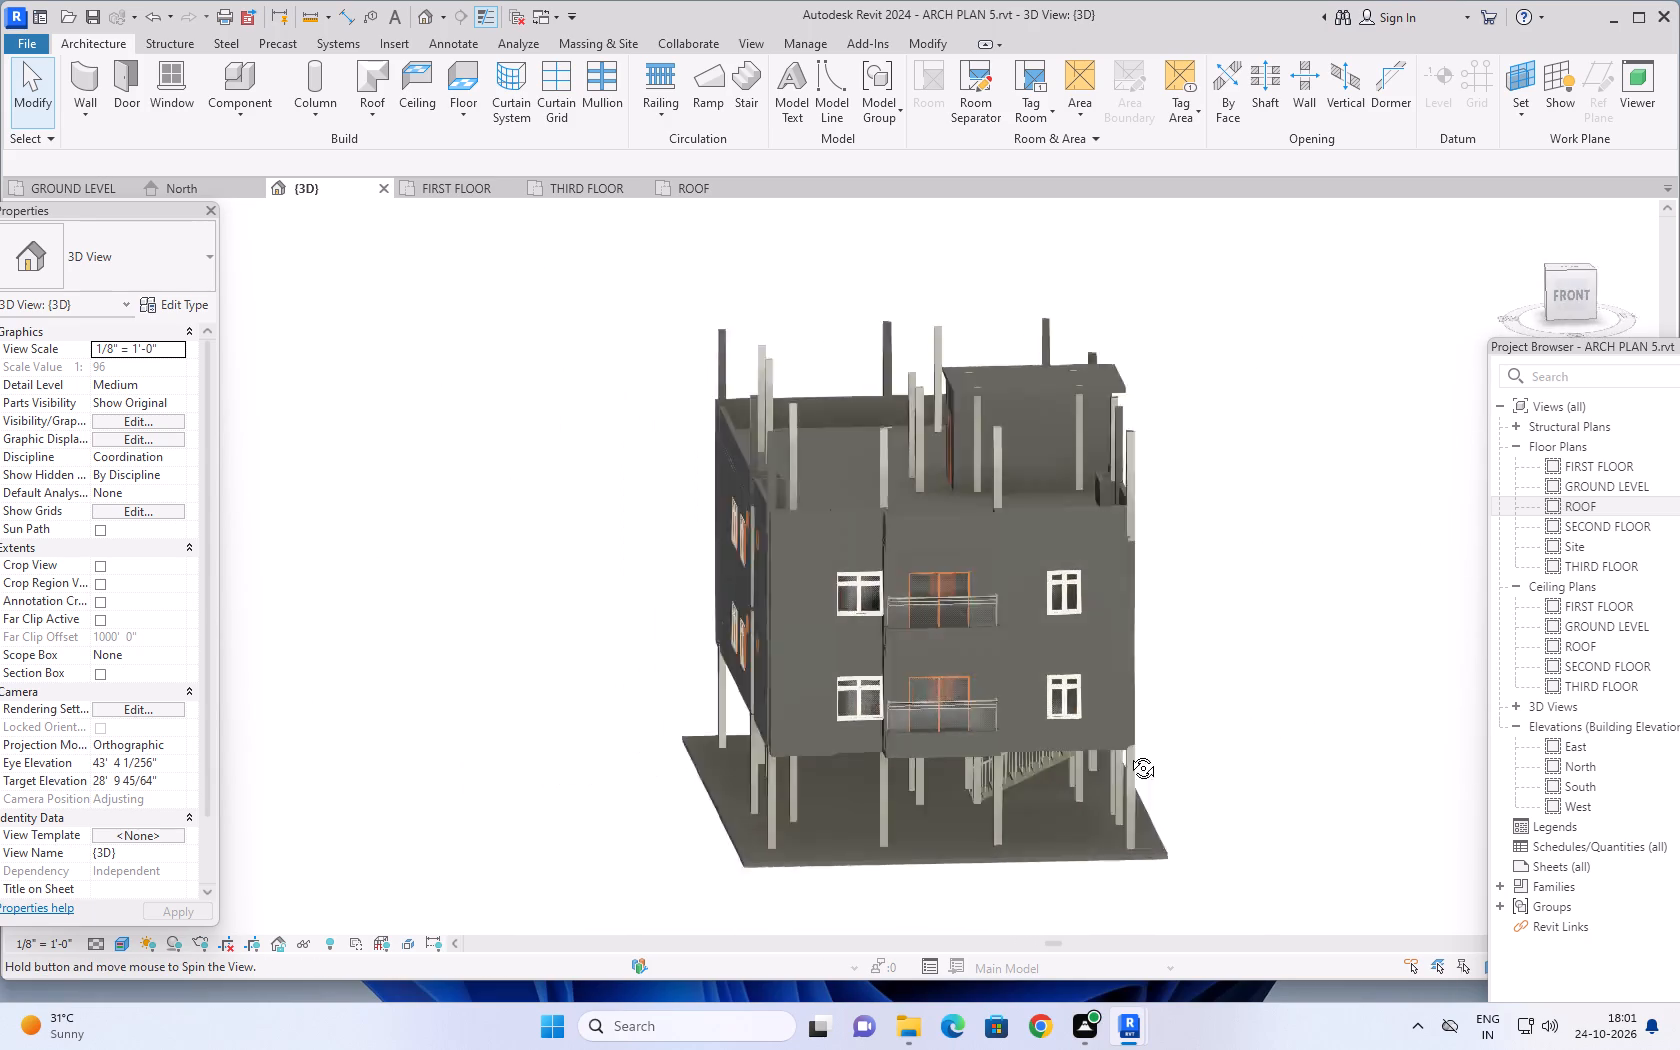
{"action": "middle_click_drag", "start_coordinate": [1128, 753], "coordinate": [1132, 728], "text": "shift"}
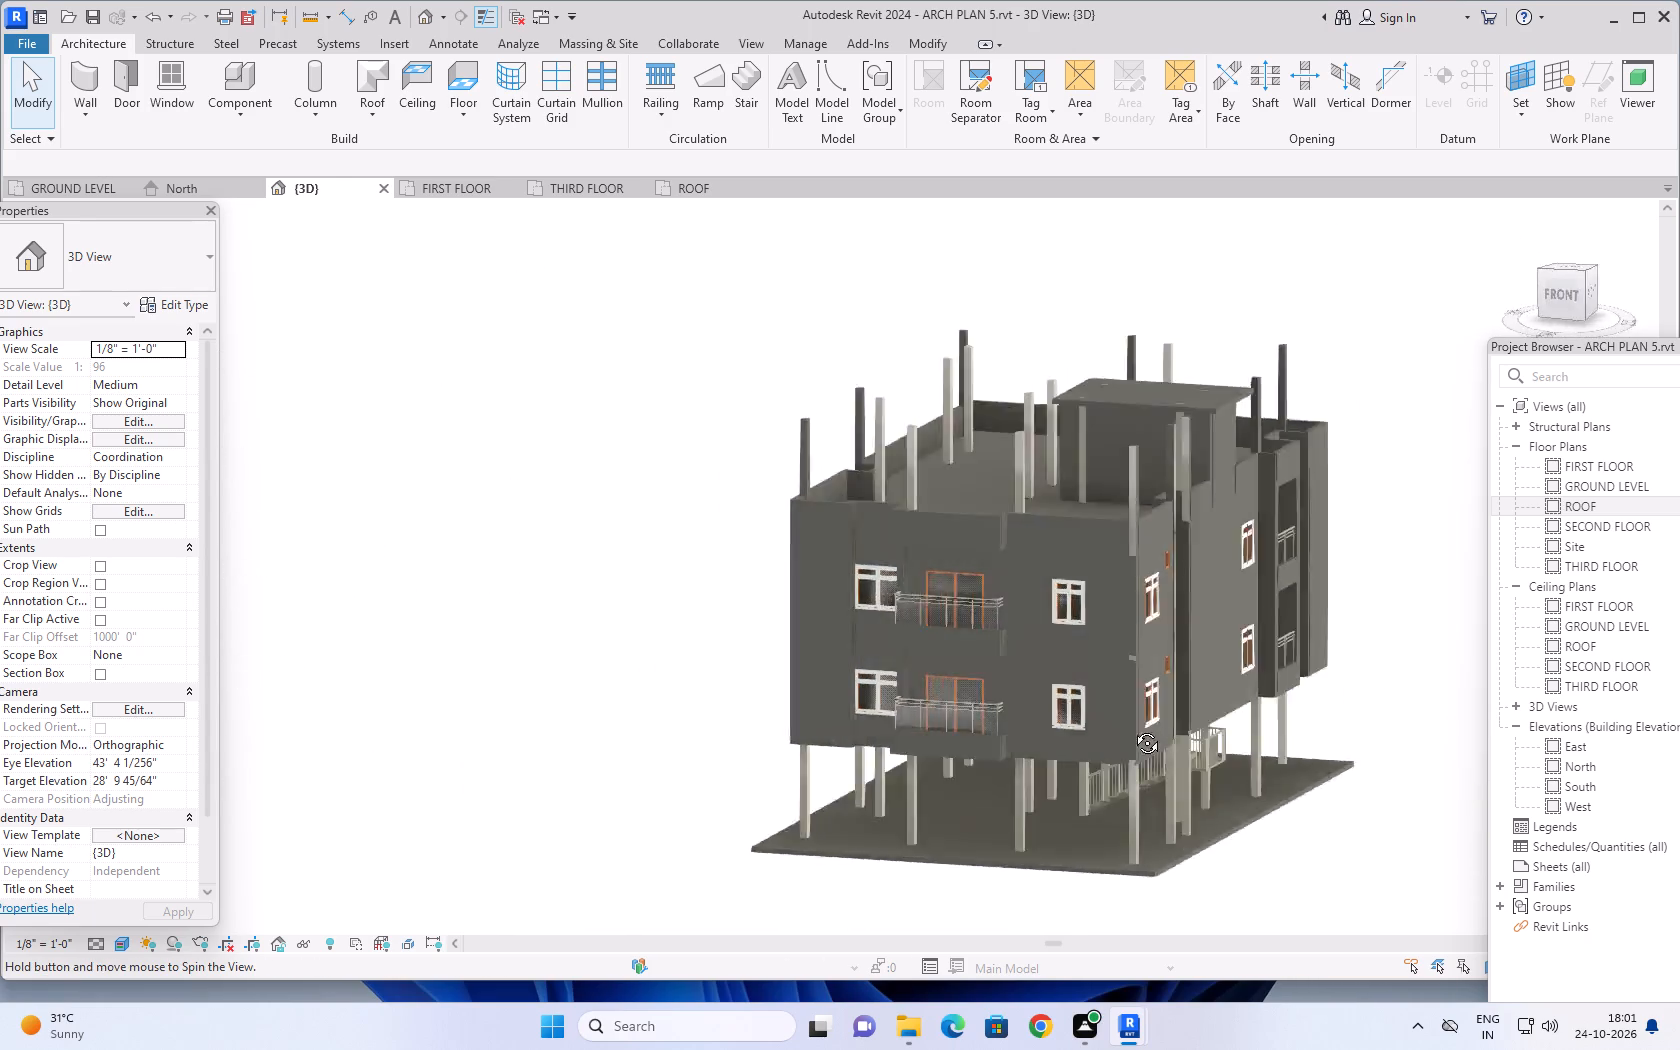
{"action": "middle_click_drag", "start_coordinate": [1132, 728], "coordinate": [1218, 715], "text": "shift"}
{"action": "scroll", "coordinate": [1141, 668], "scroll_direction": "up", "scroll_amount": 8}
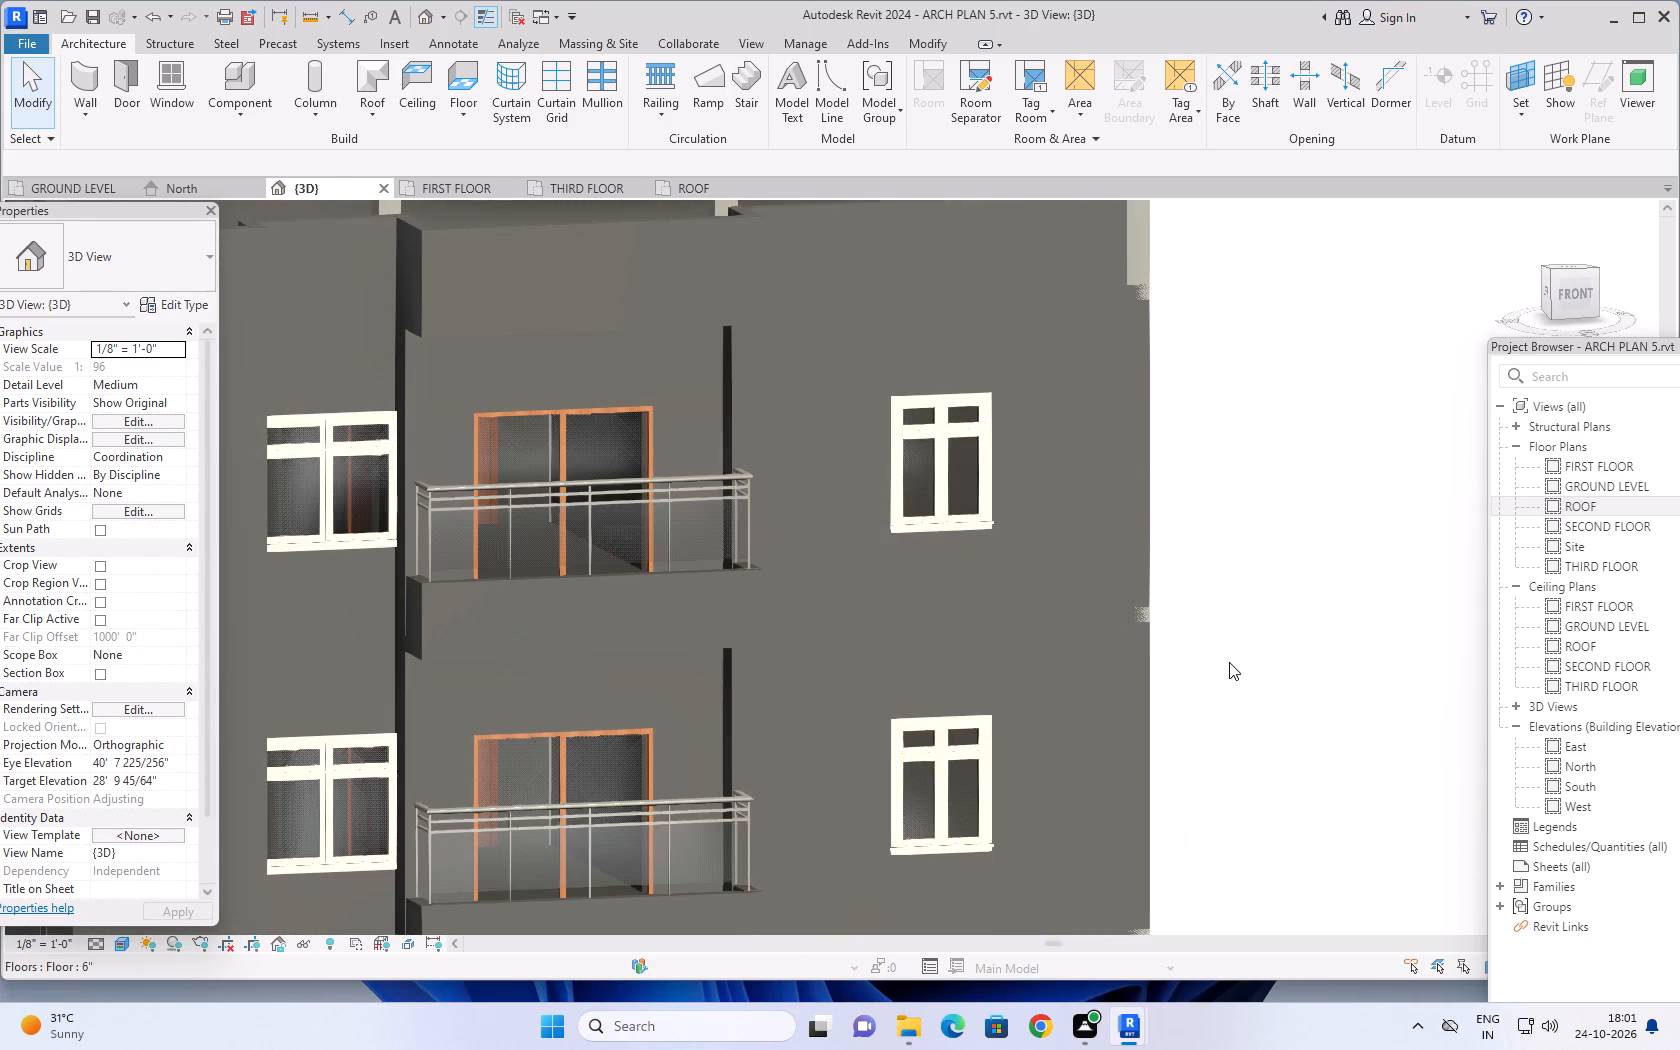
{"action": "scroll", "coordinate": [1248, 668], "scroll_direction": "down", "scroll_amount": 5}
{"action": "middle_click_drag", "start_coordinate": [1335, 703], "coordinate": [1325, 711], "text": "shift"}
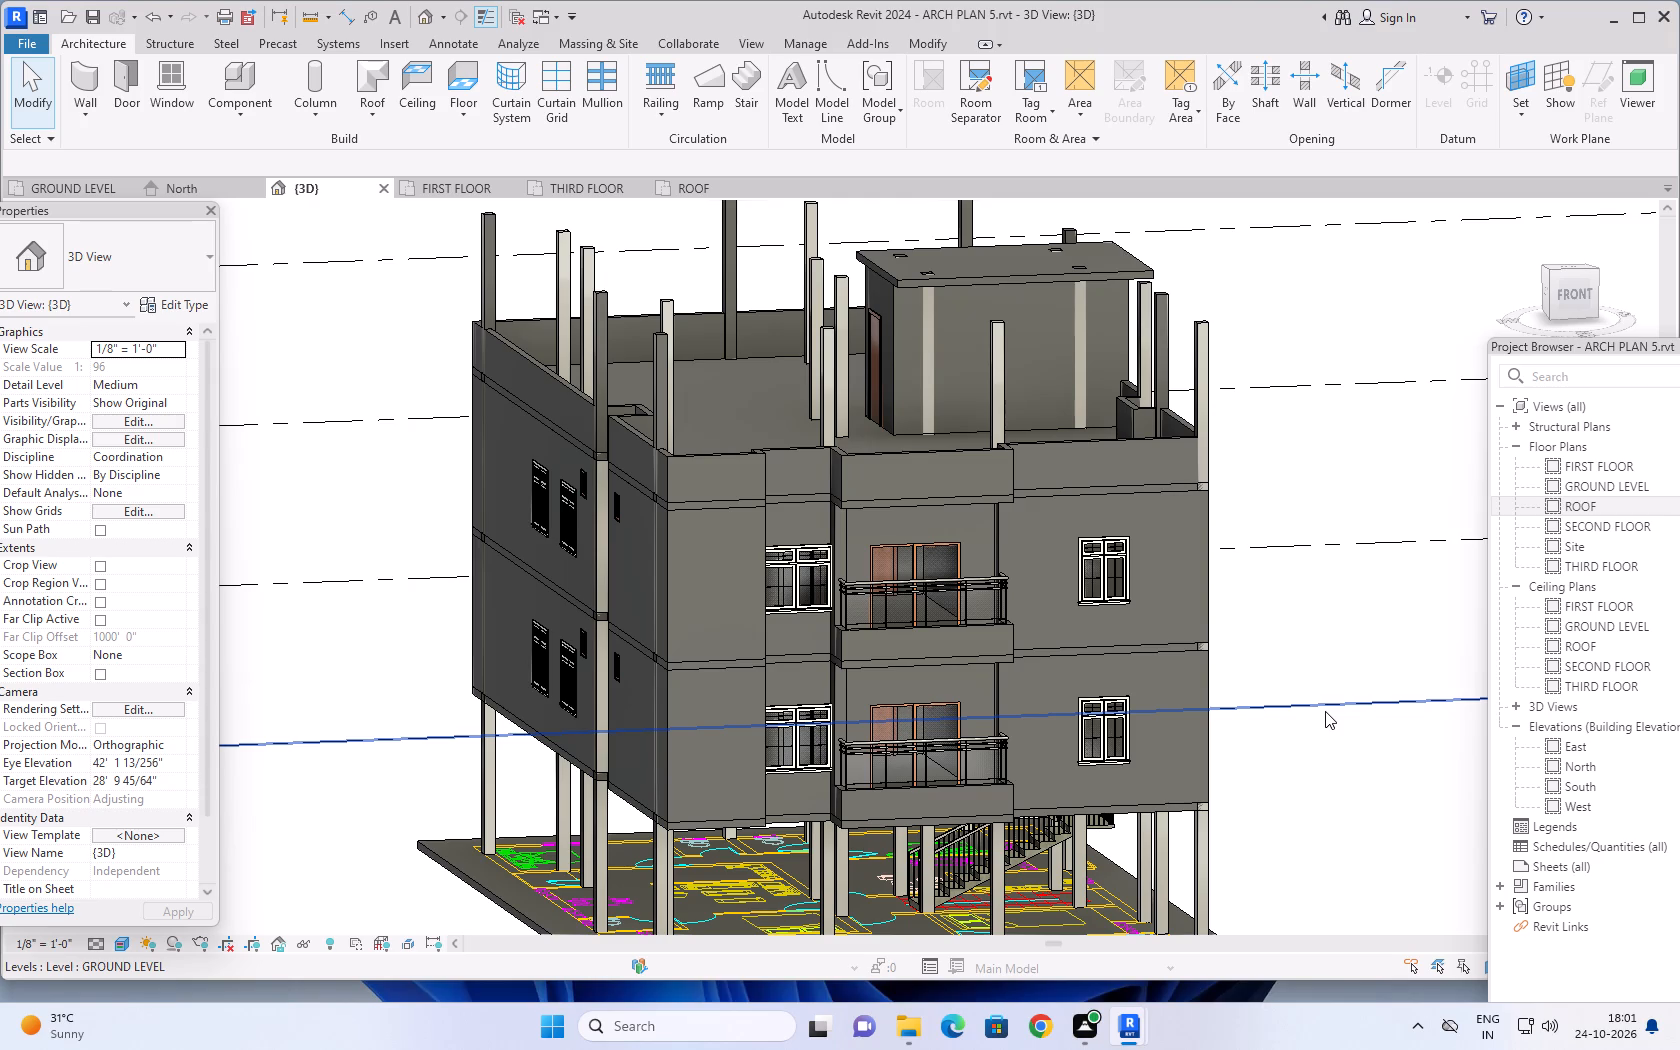
{"action": "middle_click_drag", "start_coordinate": [1348, 753], "coordinate": [1346, 753]}
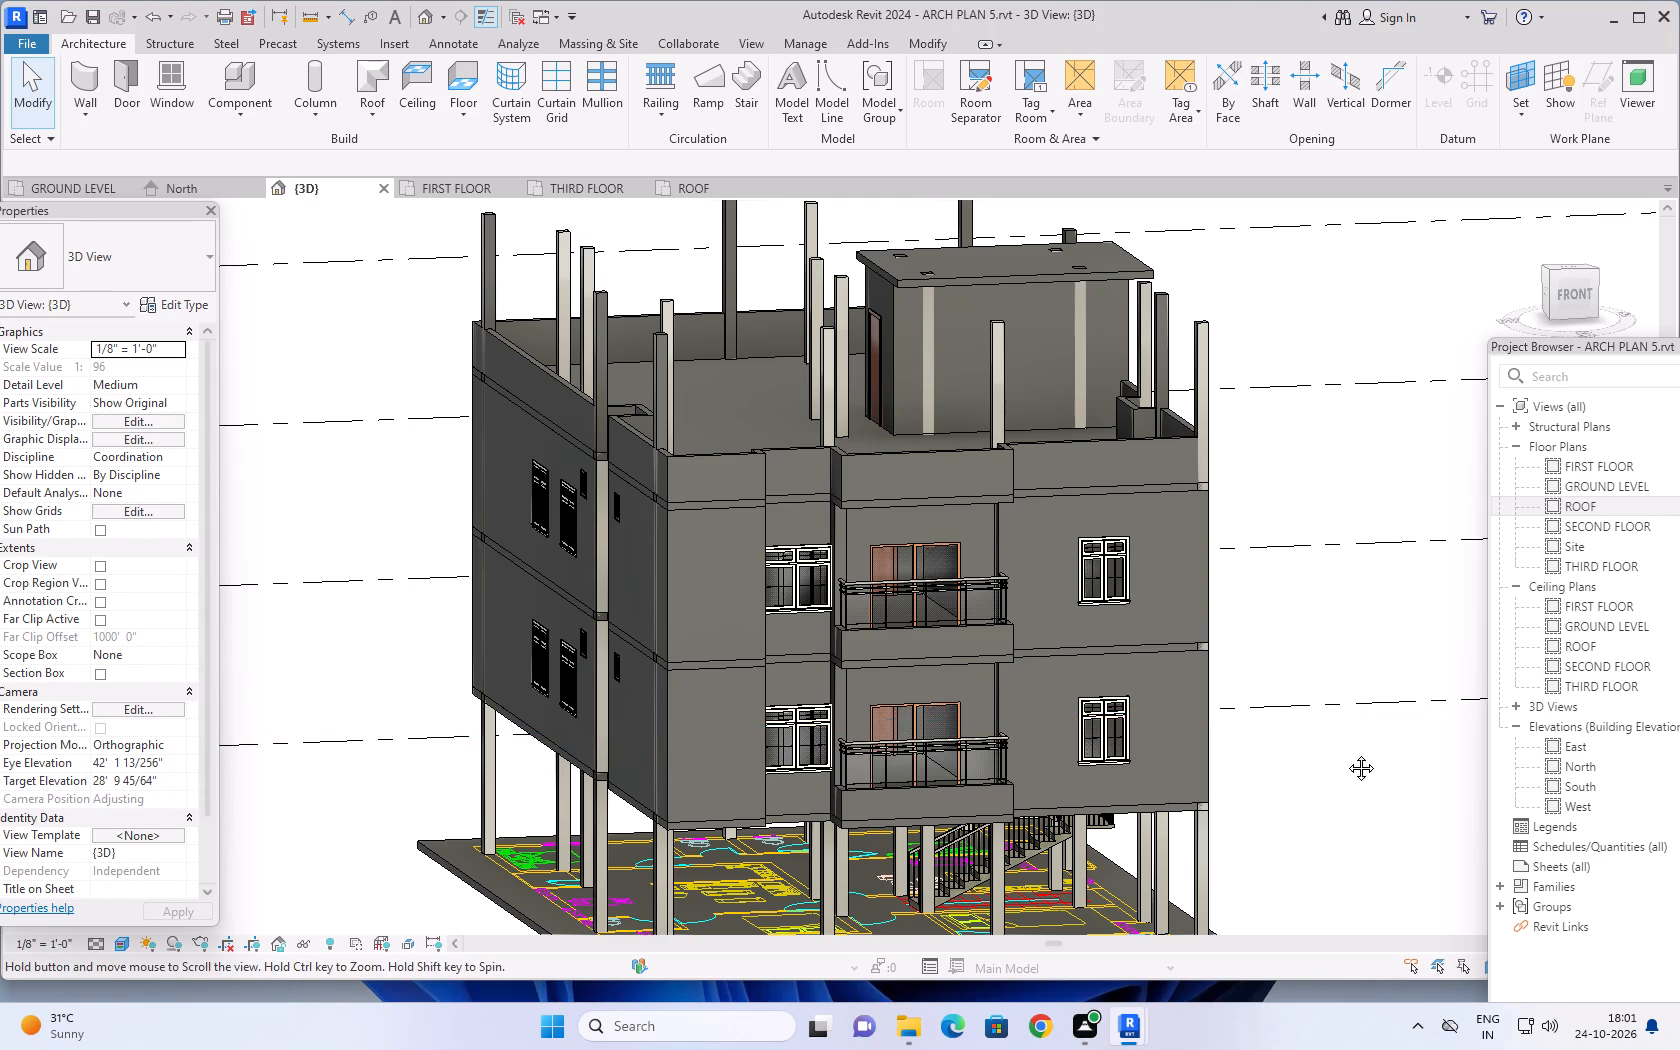
{"action": "middle_click_drag", "start_coordinate": [1346, 753], "coordinate": [1295, 658]}
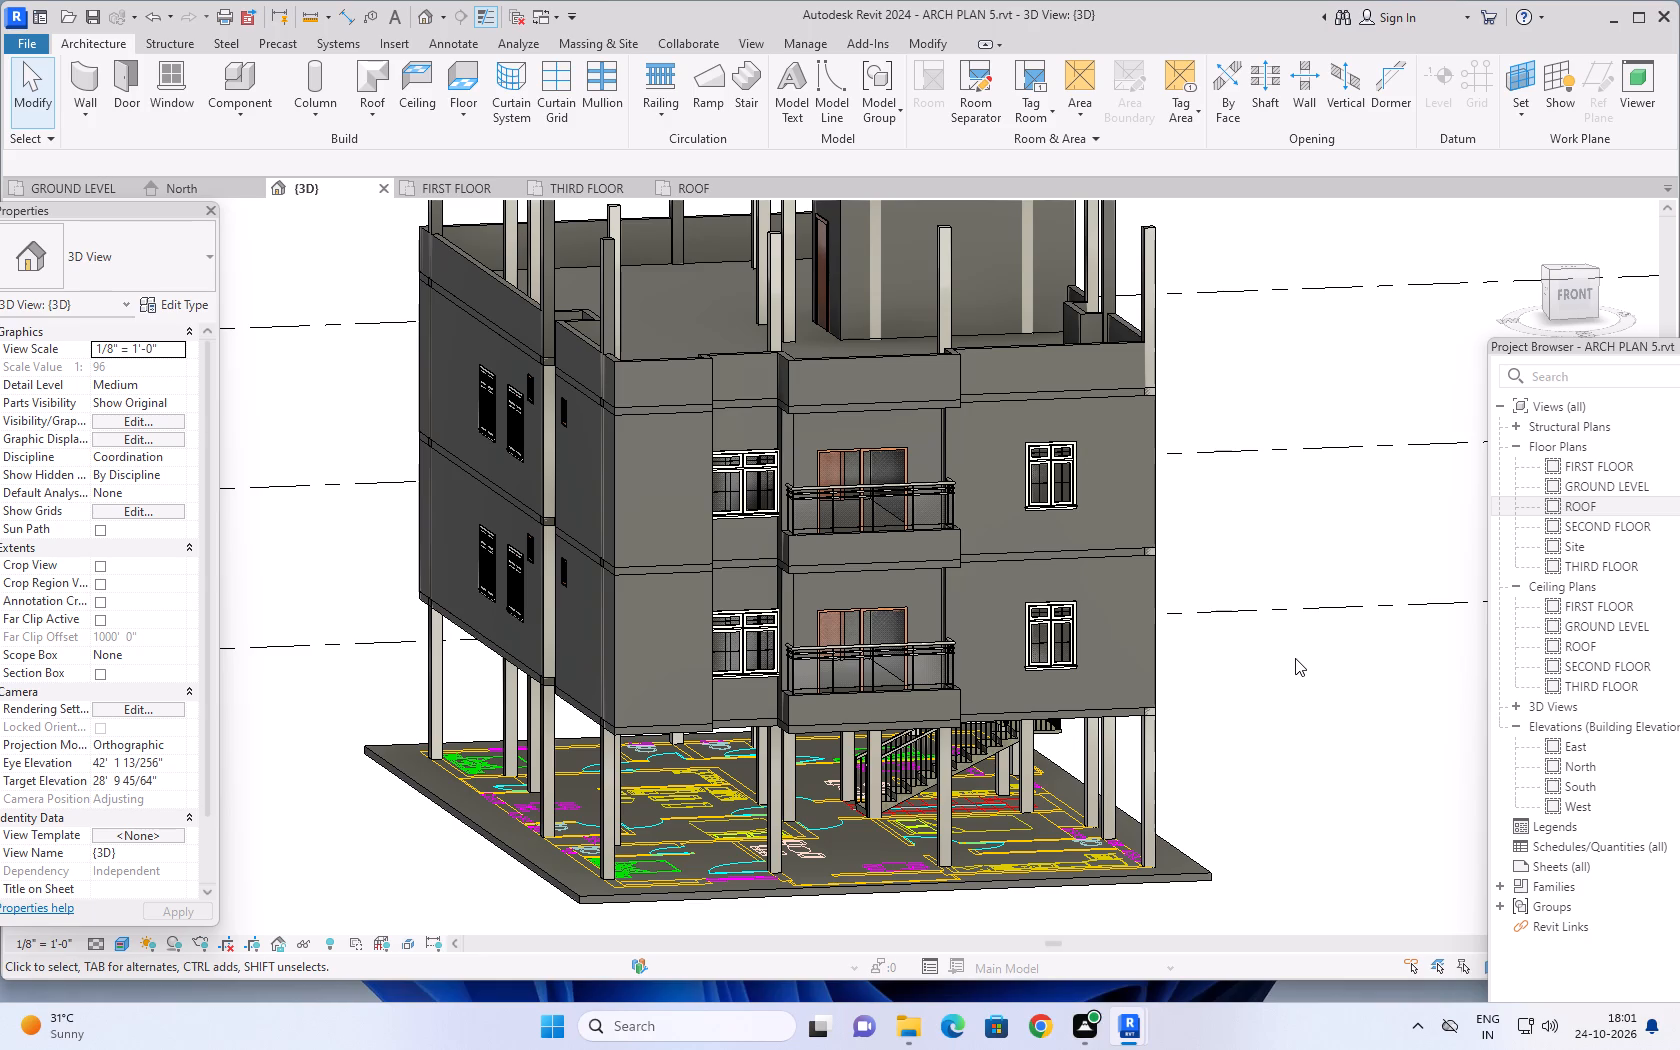
{"action": "scroll", "coordinate": [1317, 654], "scroll_direction": "down", "scroll_amount": 1}
{"action": "middle_click_drag", "start_coordinate": [1321, 705], "coordinate": [1275, 707]}
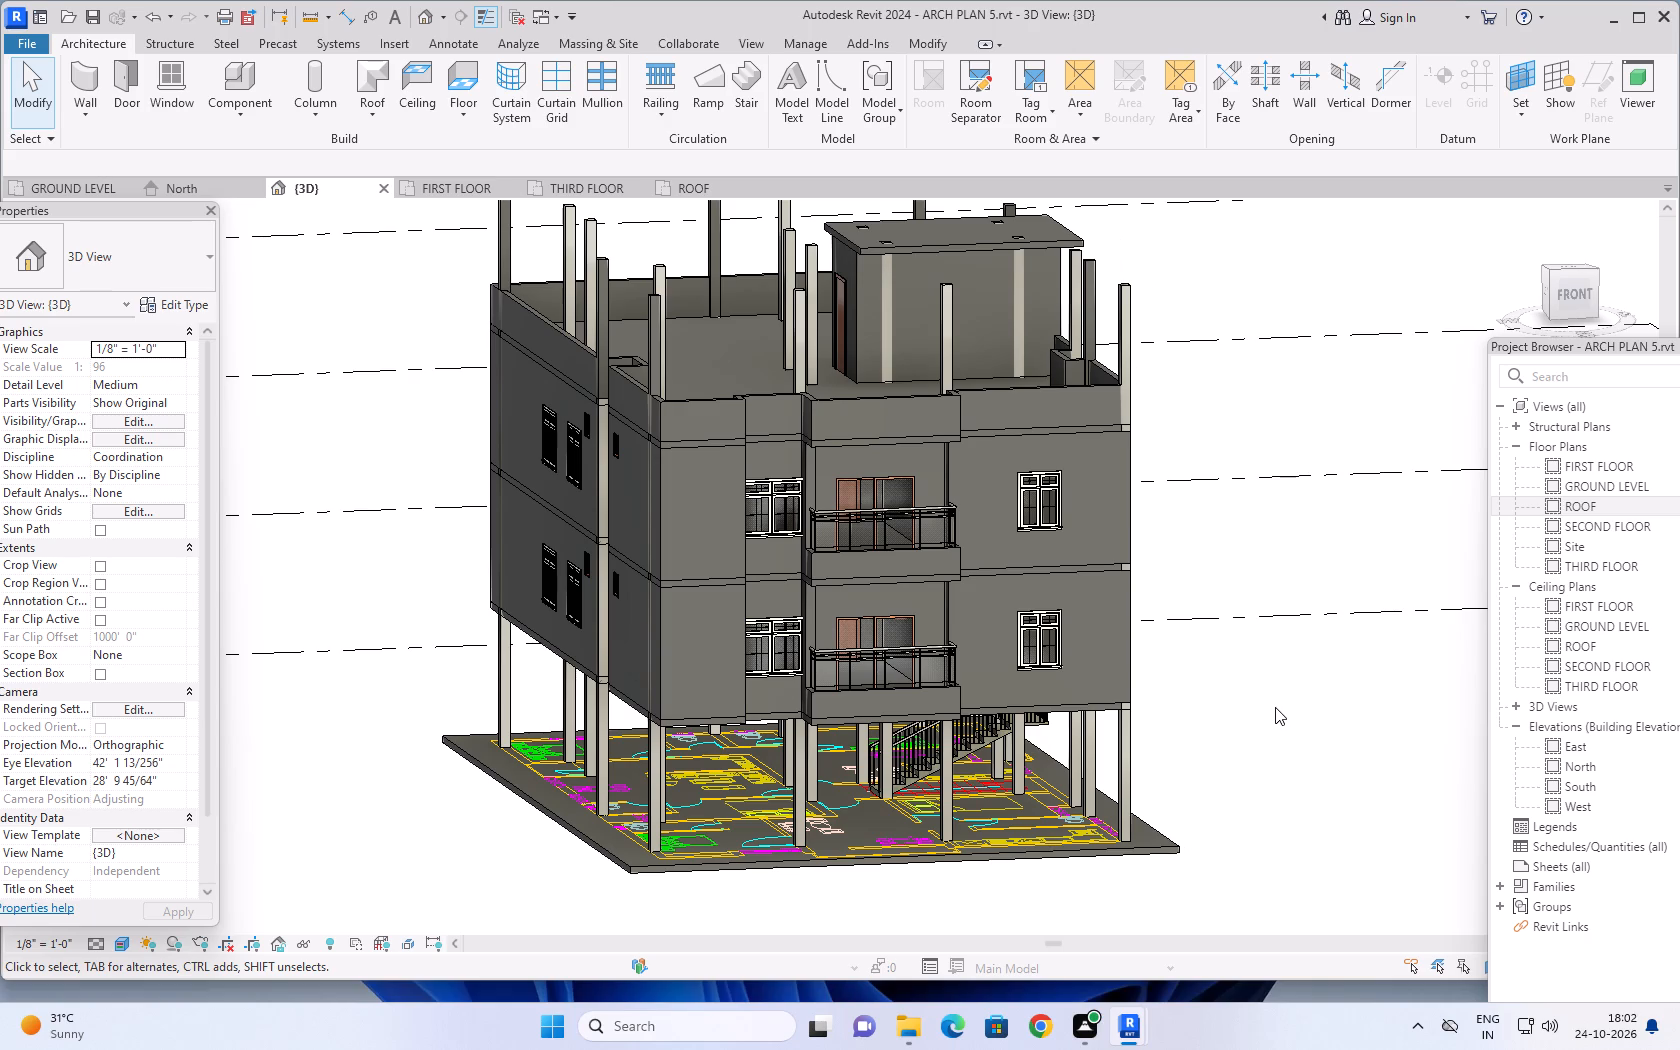
Examine the left side facade and the roof terrace with its stair cabin, parapet walls and projecting columns.
{"action": "middle_click_drag", "start_coordinate": [1263, 725], "coordinate": [1411, 747], "text": "shift"}
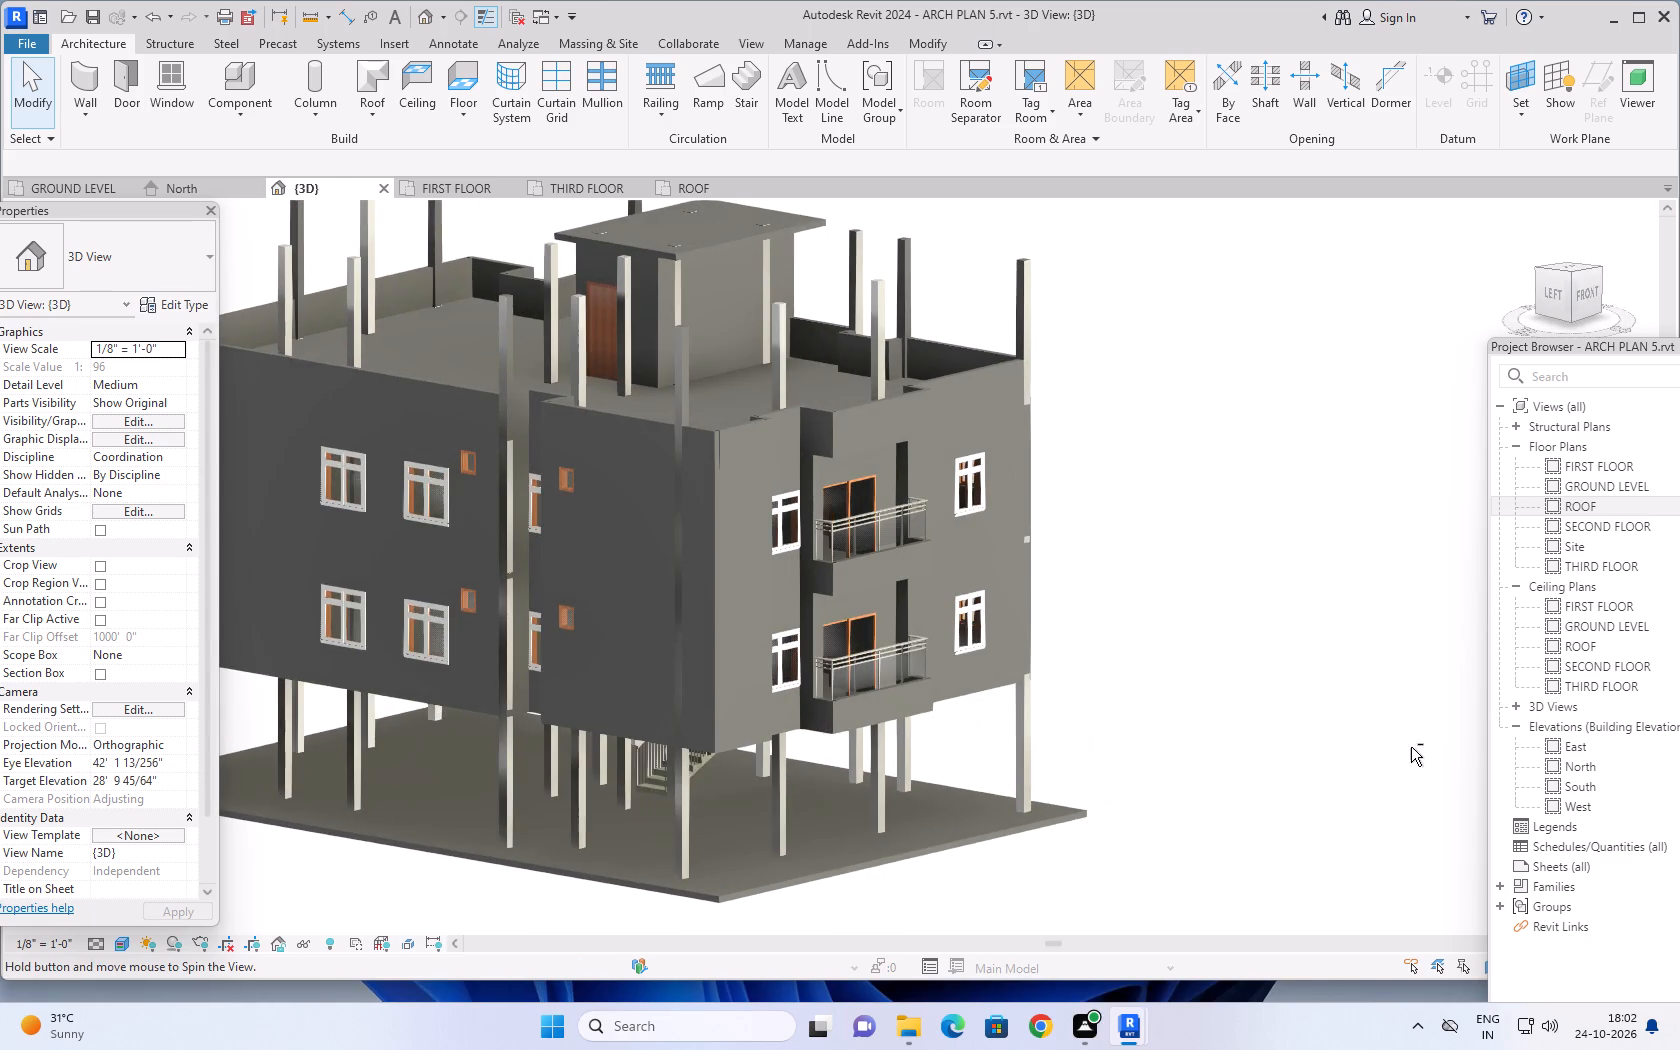
{"action": "middle_click_drag", "start_coordinate": [1241, 628], "coordinate": [1343, 710]}
{"action": "middle_click_drag", "start_coordinate": [1247, 702], "coordinate": [1274, 852], "text": "shift"}
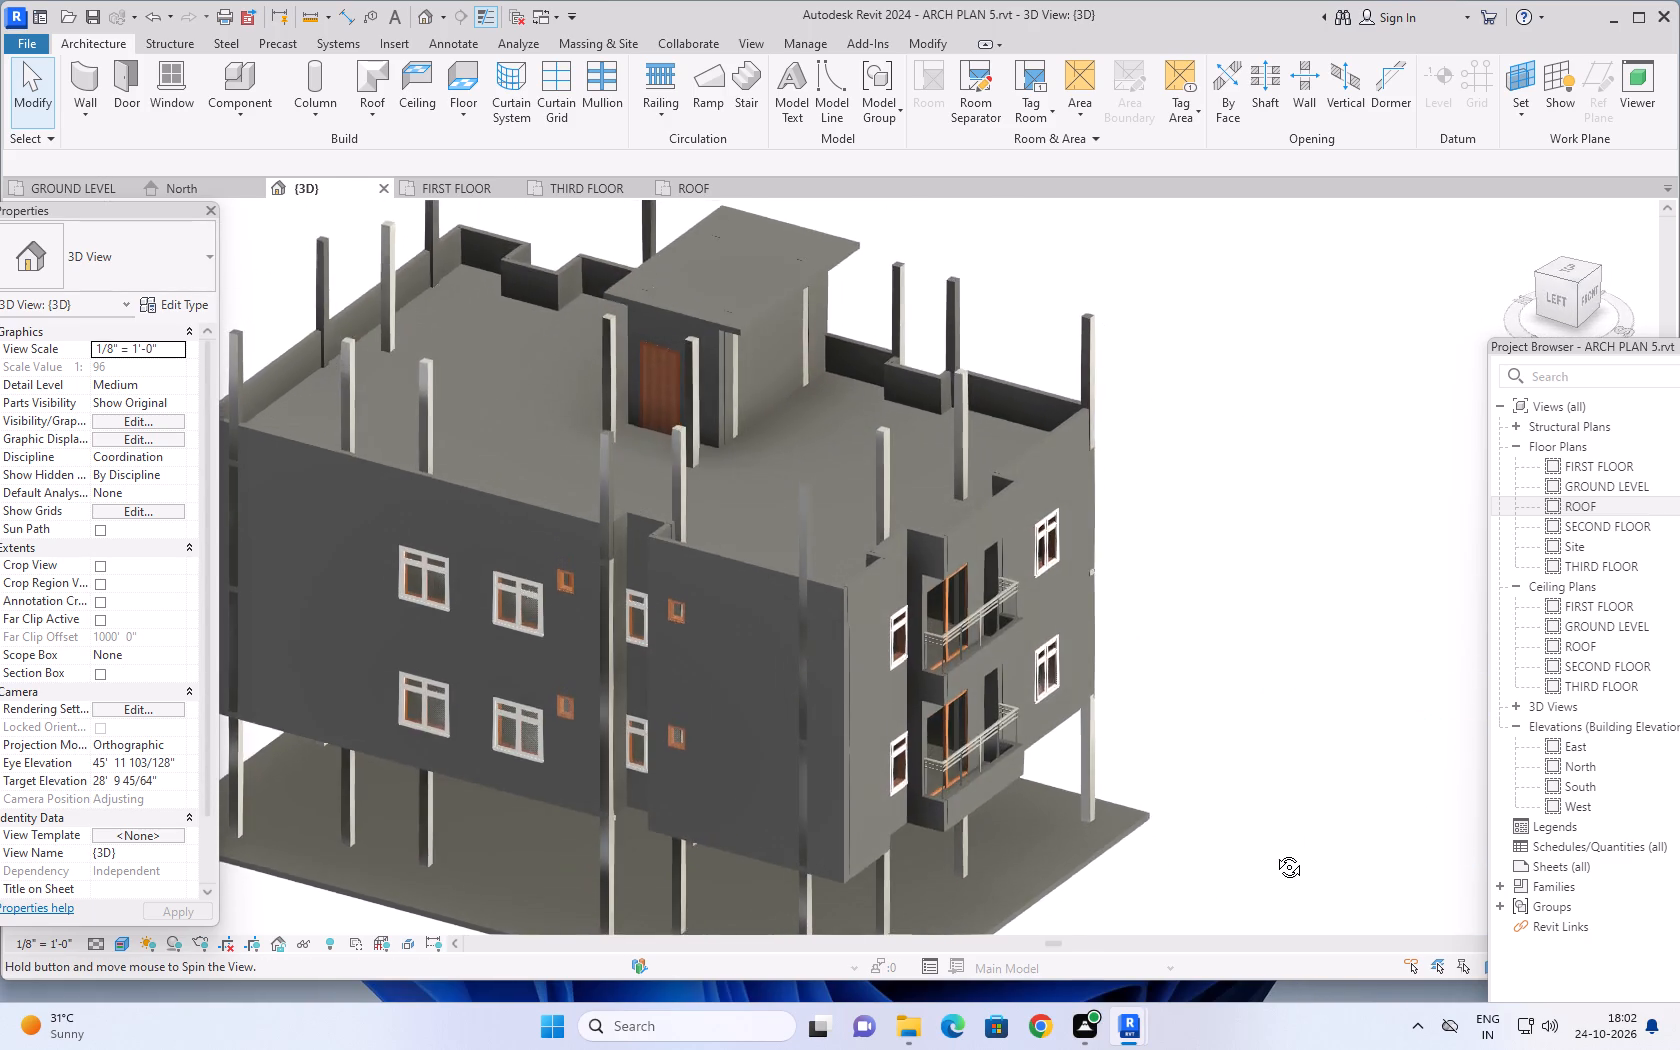
{"action": "middle_click_drag", "start_coordinate": [1274, 852], "coordinate": [1341, 774], "text": "shift"}
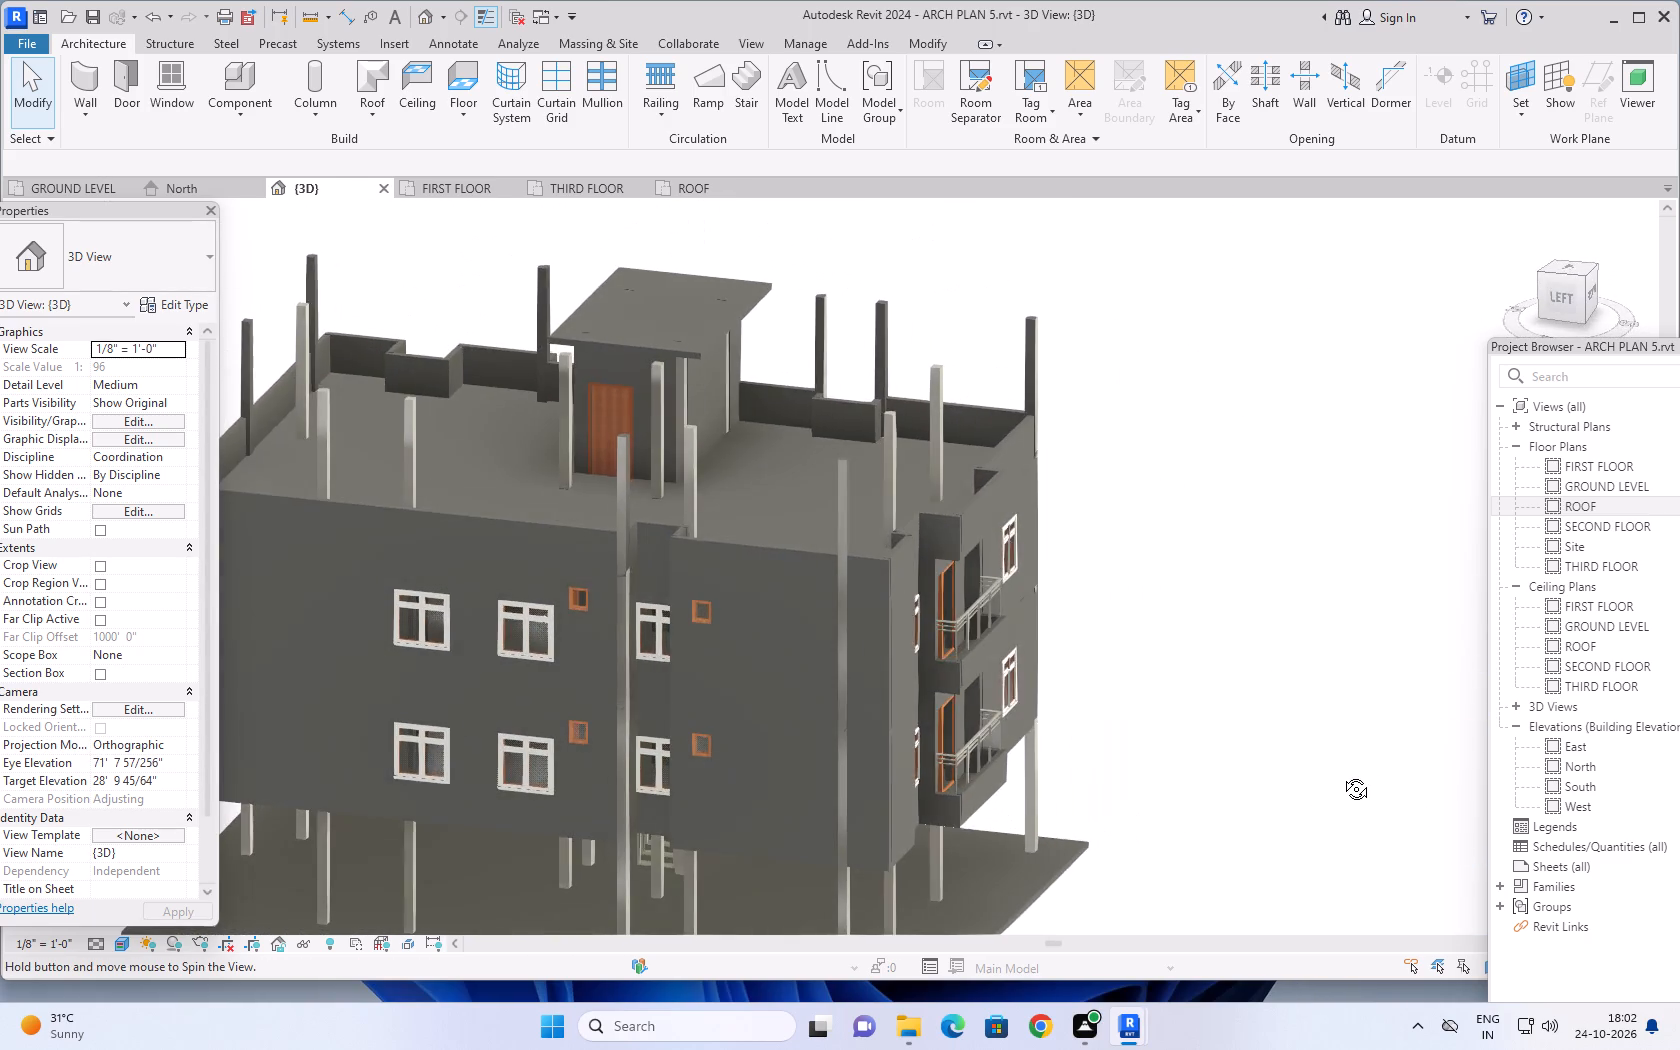
{"action": "middle_click_drag", "start_coordinate": [1341, 774], "coordinate": [1294, 691], "text": "shift"}
{"action": "middle_click_drag", "start_coordinate": [1221, 740], "coordinate": [1240, 729]}
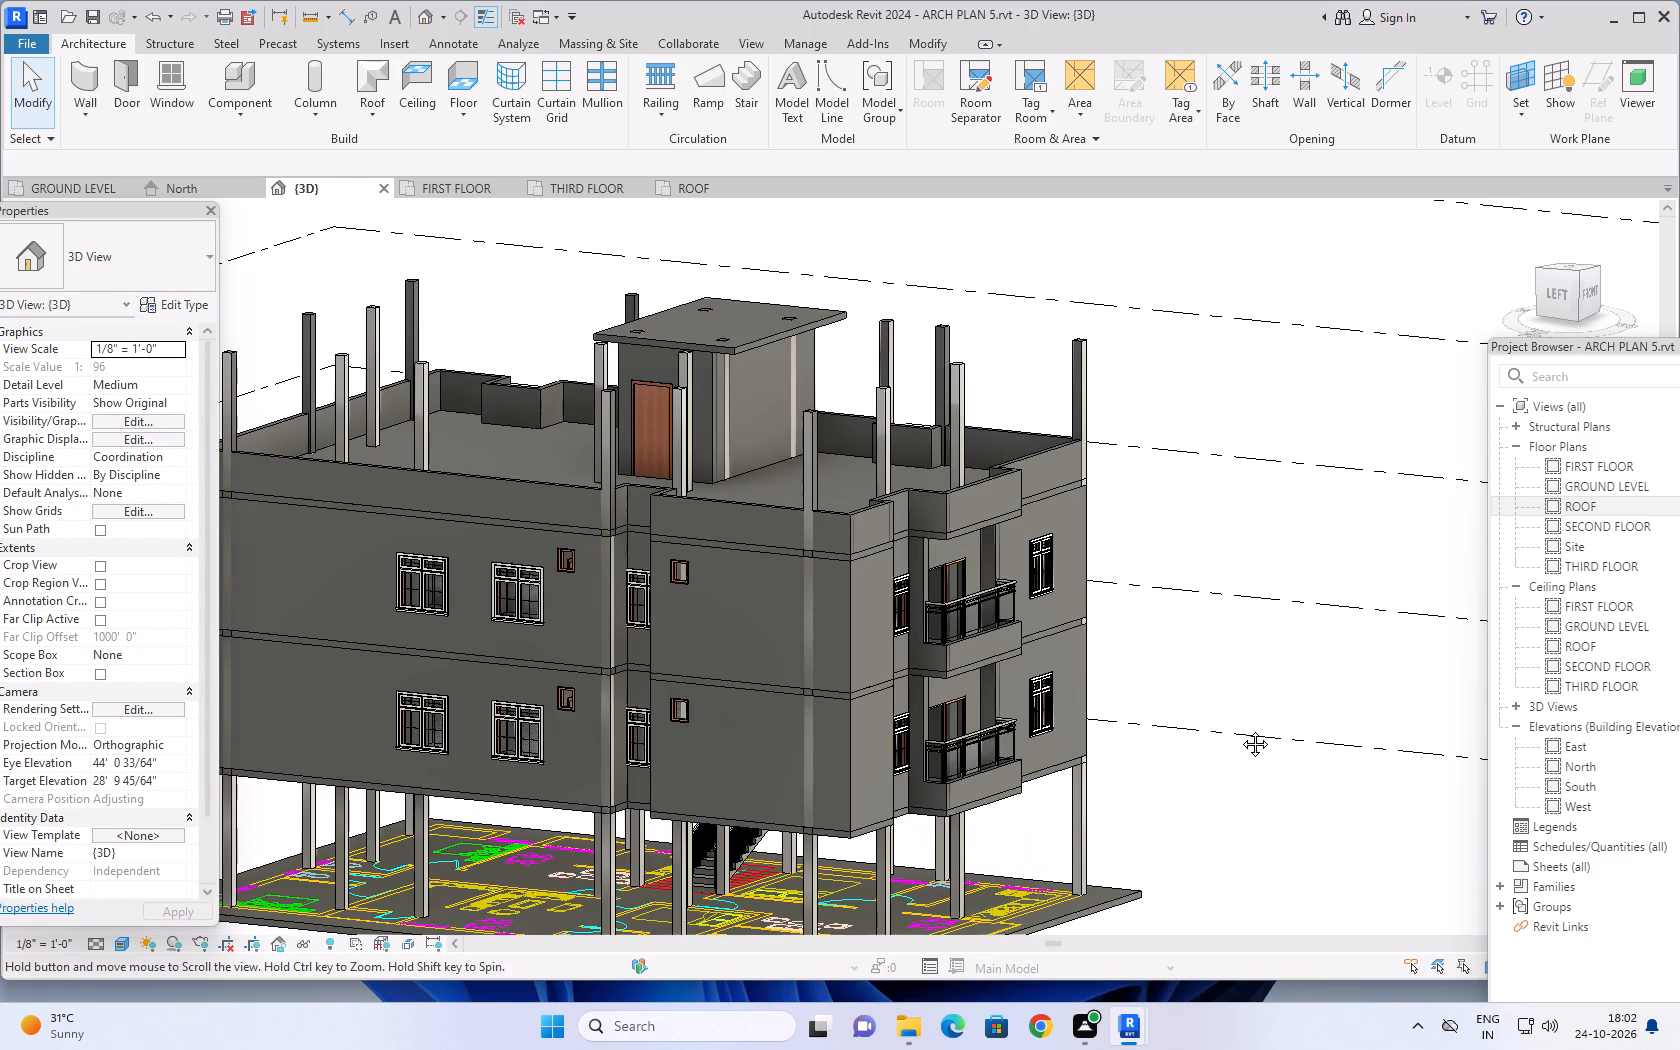
{"action": "middle_click_drag", "start_coordinate": [1240, 729], "coordinate": [1331, 674]}
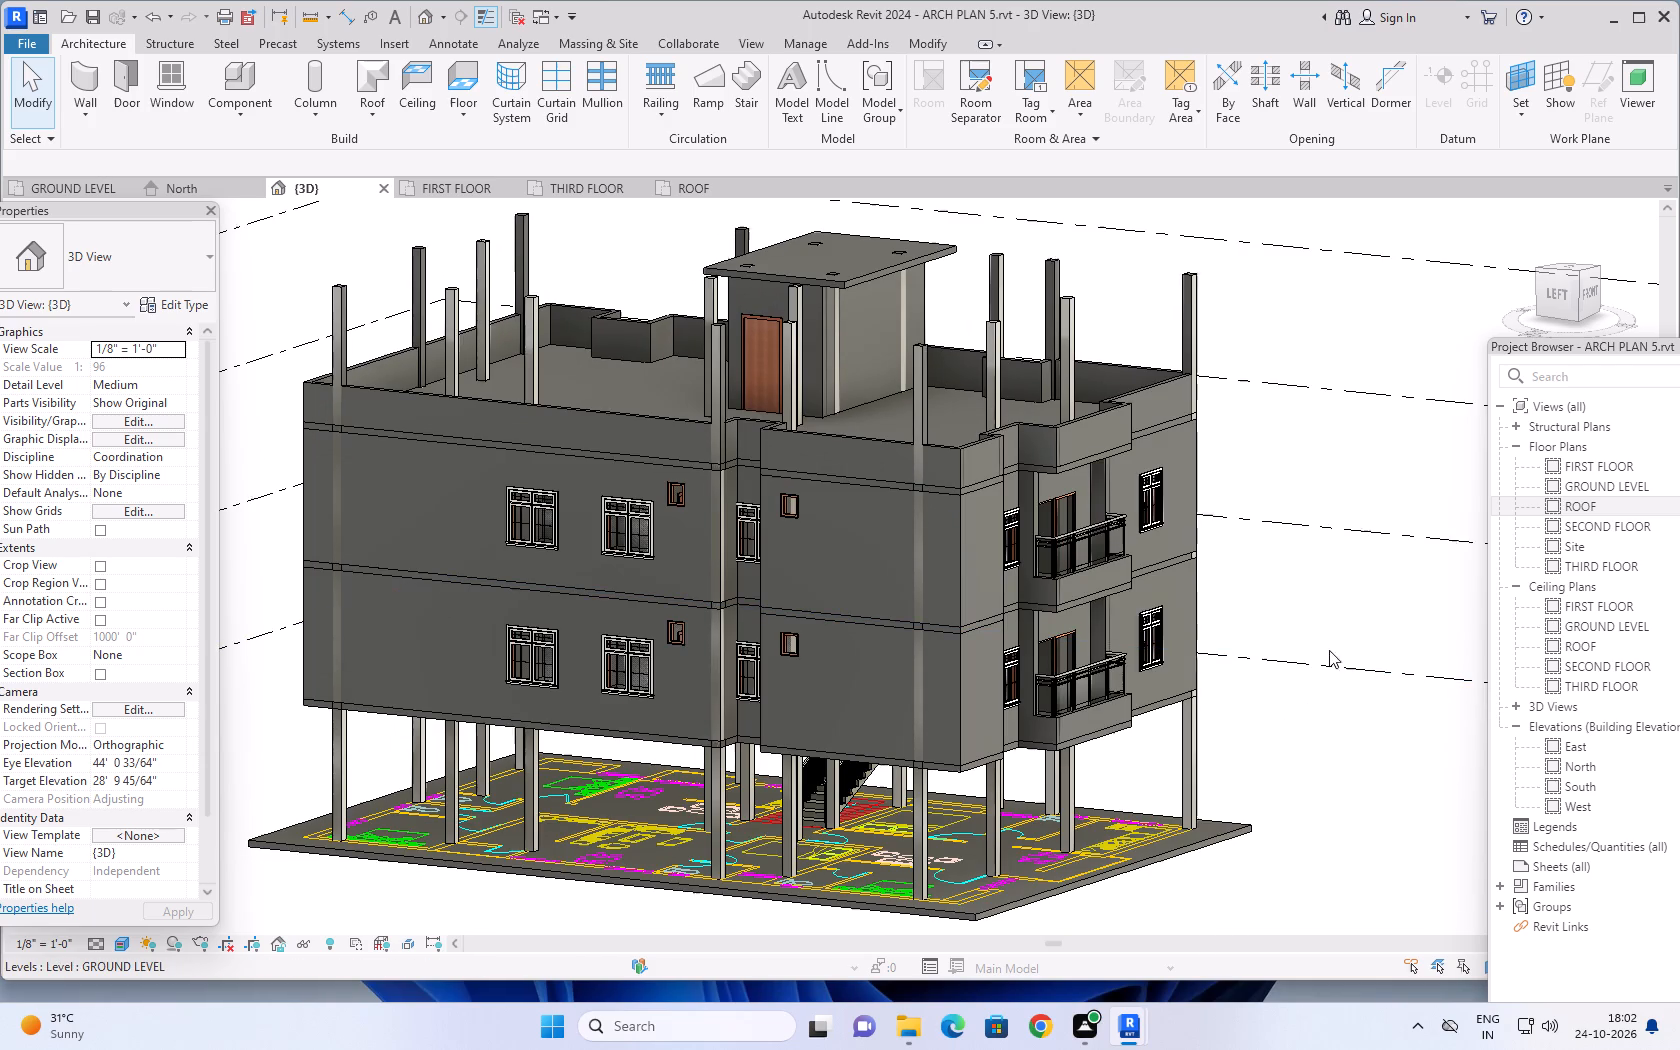
Examine the building's left-front corner and the straight-on front facade, including the stacked balconies, windows, columns and ground-level staircase.
{"action": "middle_click_drag", "start_coordinate": [1317, 576], "coordinate": [1288, 601]}
{"action": "middle_click", "coordinate": [1286, 608]}
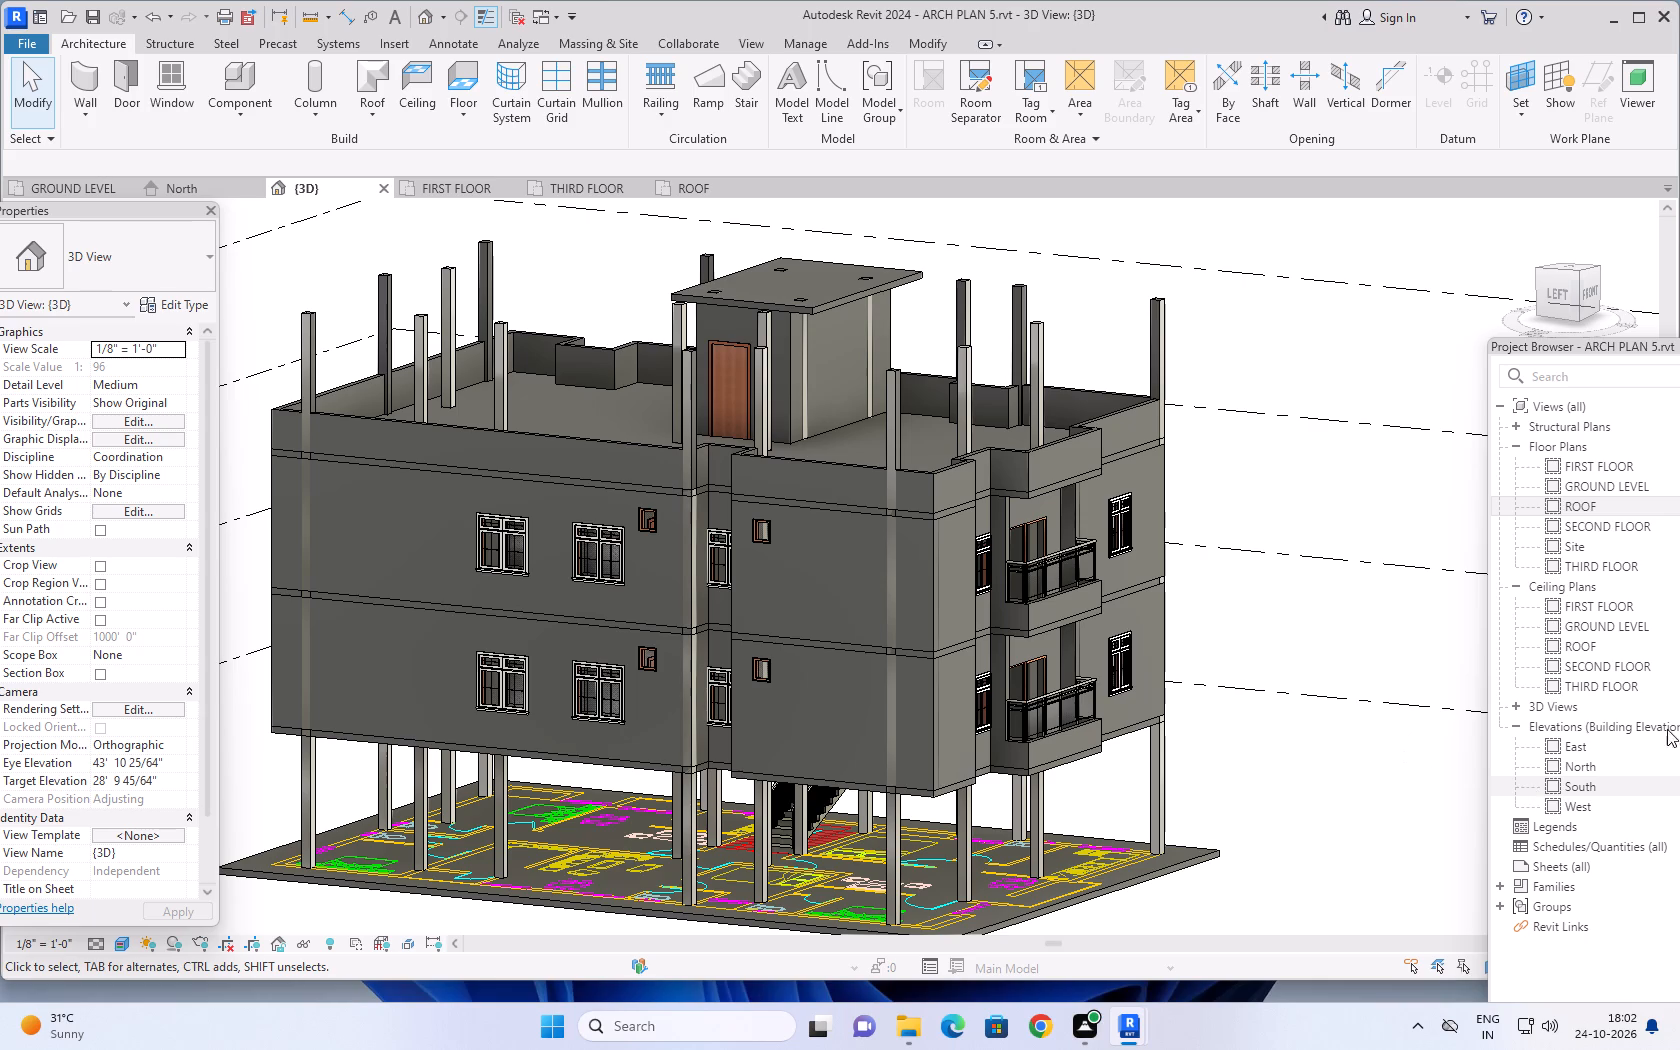
{"action": "middle_click_drag", "start_coordinate": [1396, 595], "coordinate": [1286, 629], "text": "shift"}
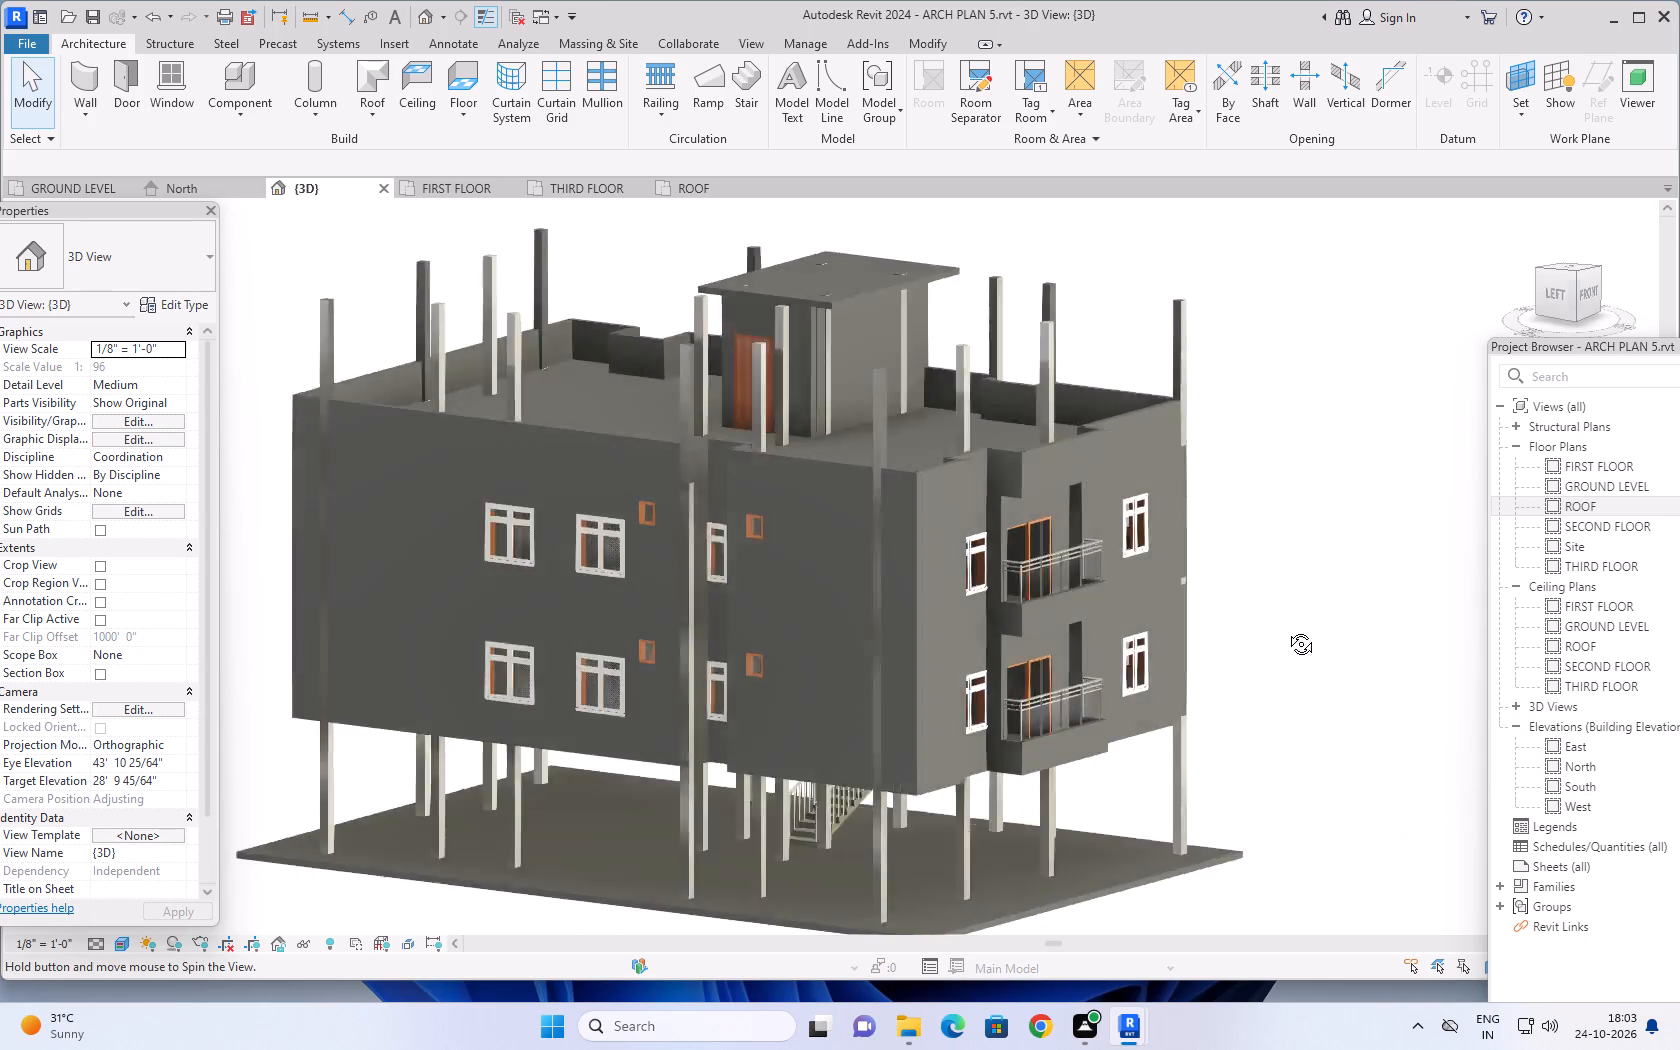
{"action": "middle_click_drag", "start_coordinate": [1286, 629], "coordinate": [1382, 602], "text": "shift"}
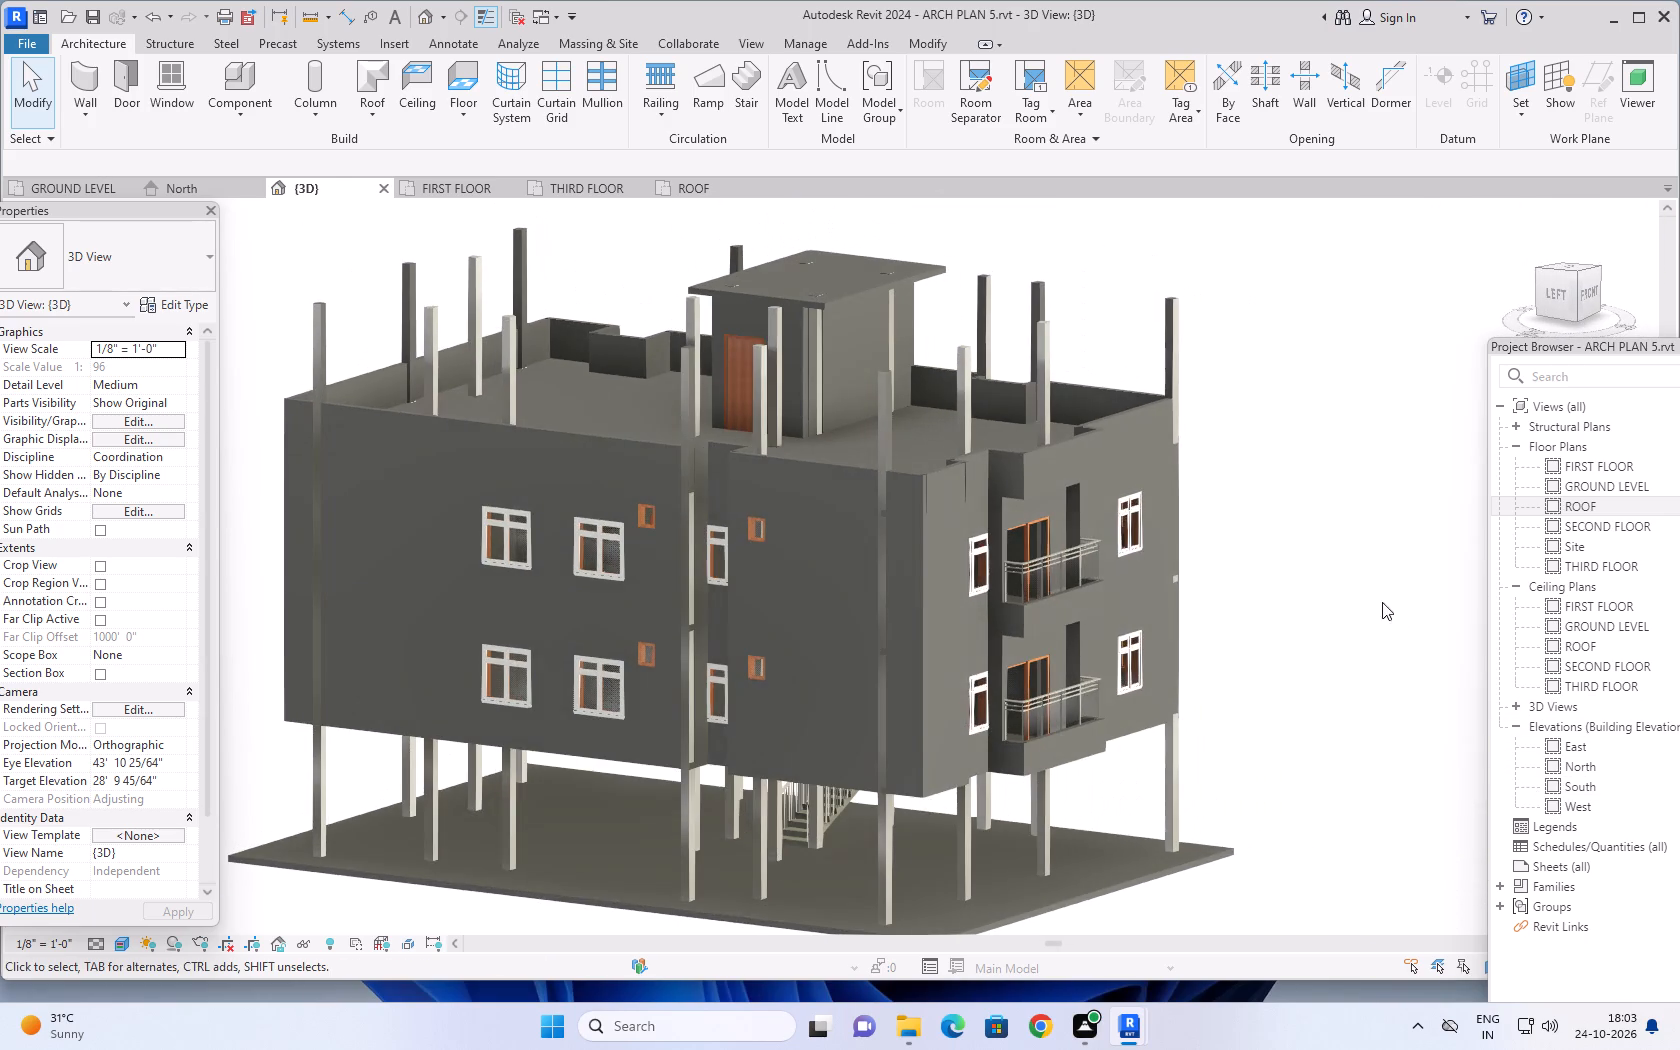
{"action": "middle_click_drag", "start_coordinate": [1340, 525], "coordinate": [1406, 595]}
{"action": "scroll", "coordinate": [1402, 600], "scroll_direction": "up", "scroll_amount": 1}
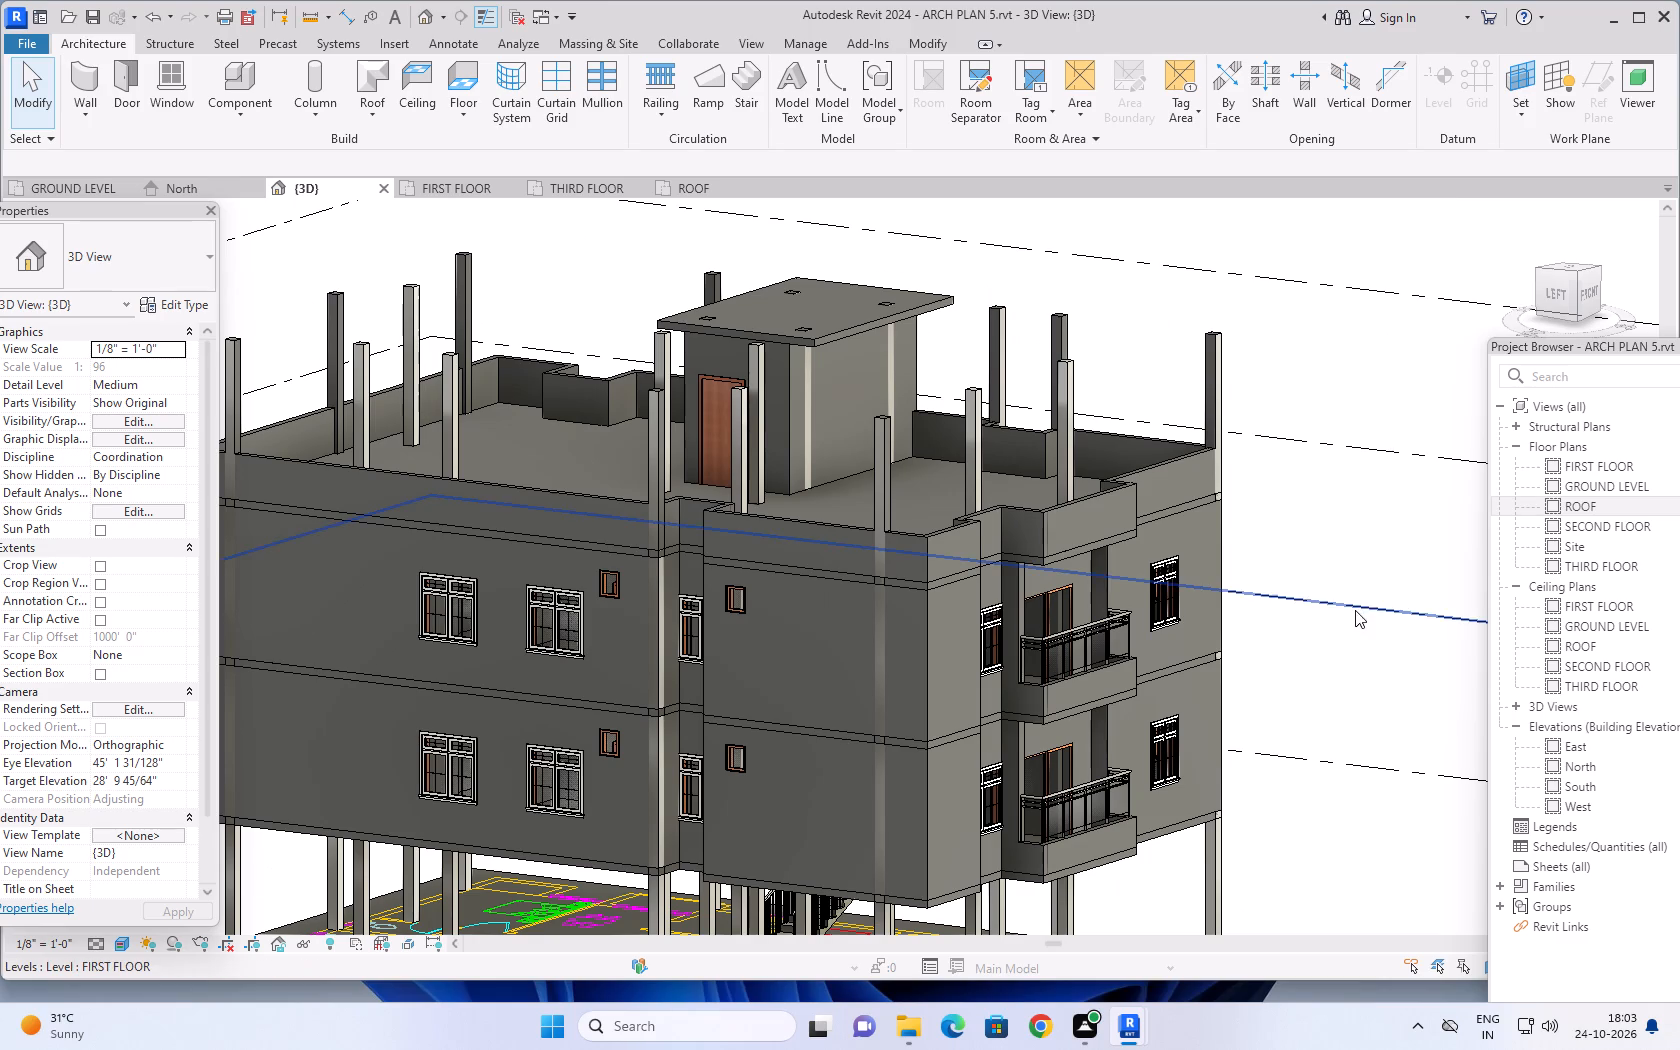
{"action": "middle_click_drag", "start_coordinate": [1351, 744], "coordinate": [1198, 708], "text": "shift"}
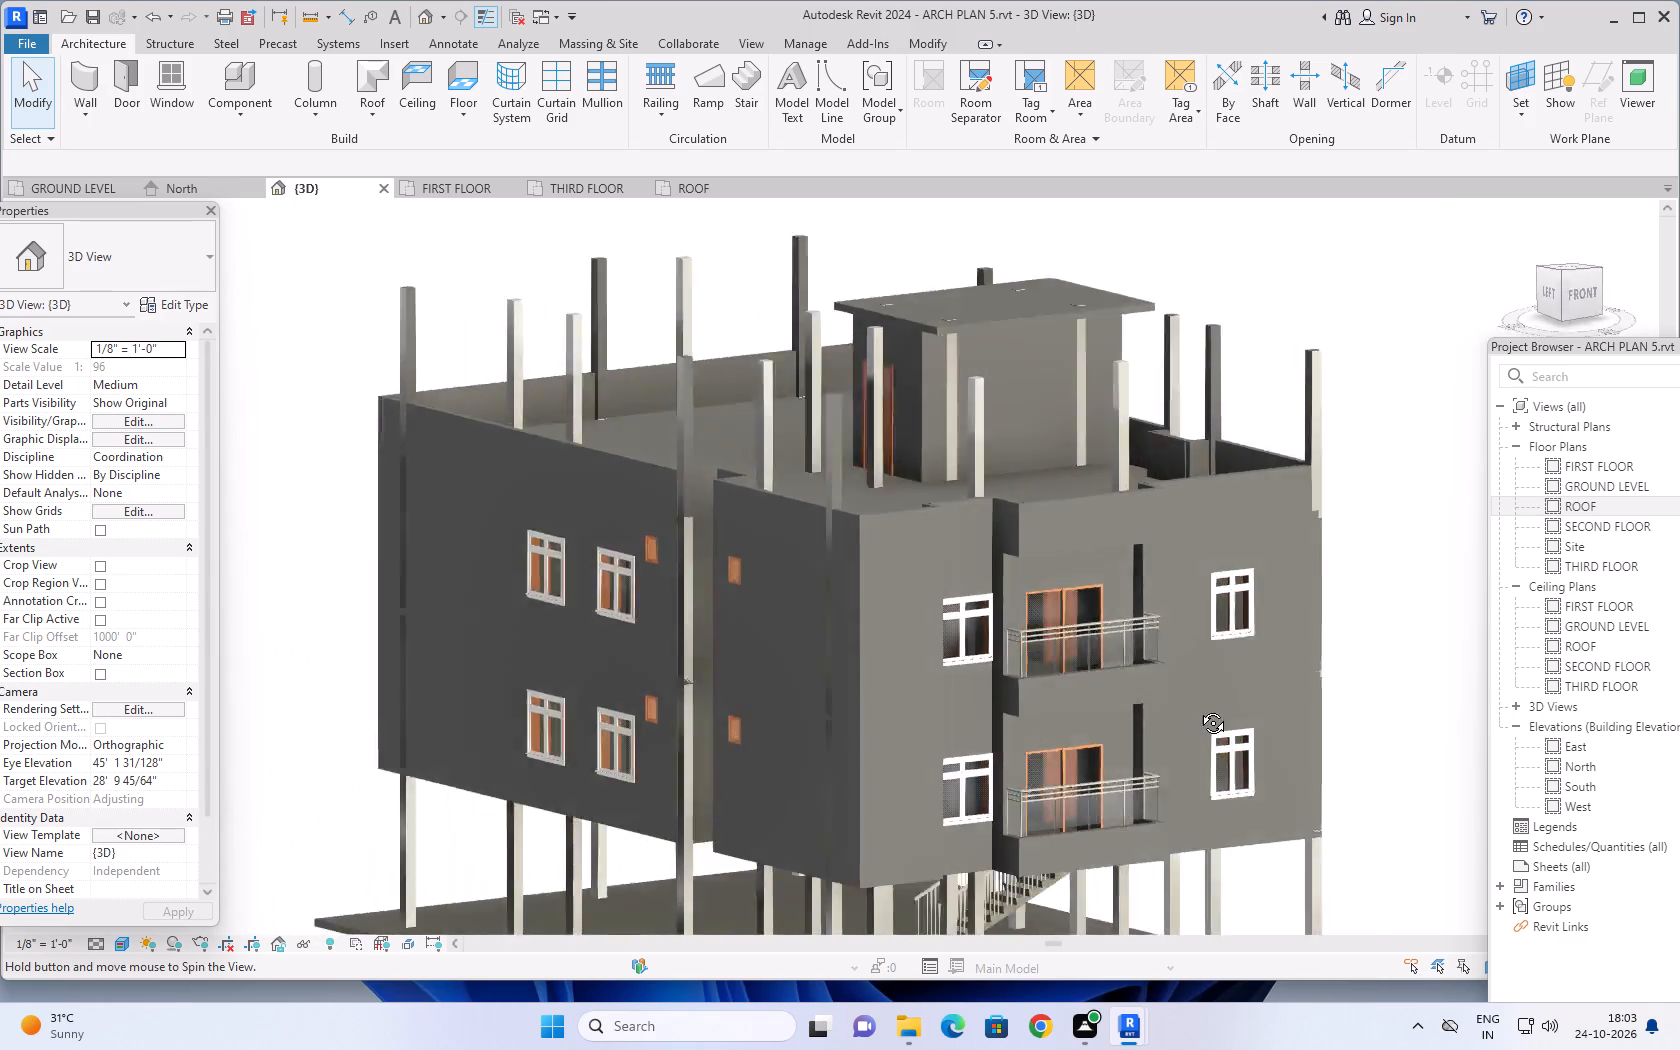
{"action": "middle_click_drag", "start_coordinate": [1198, 708], "coordinate": [1120, 640], "text": "shift"}
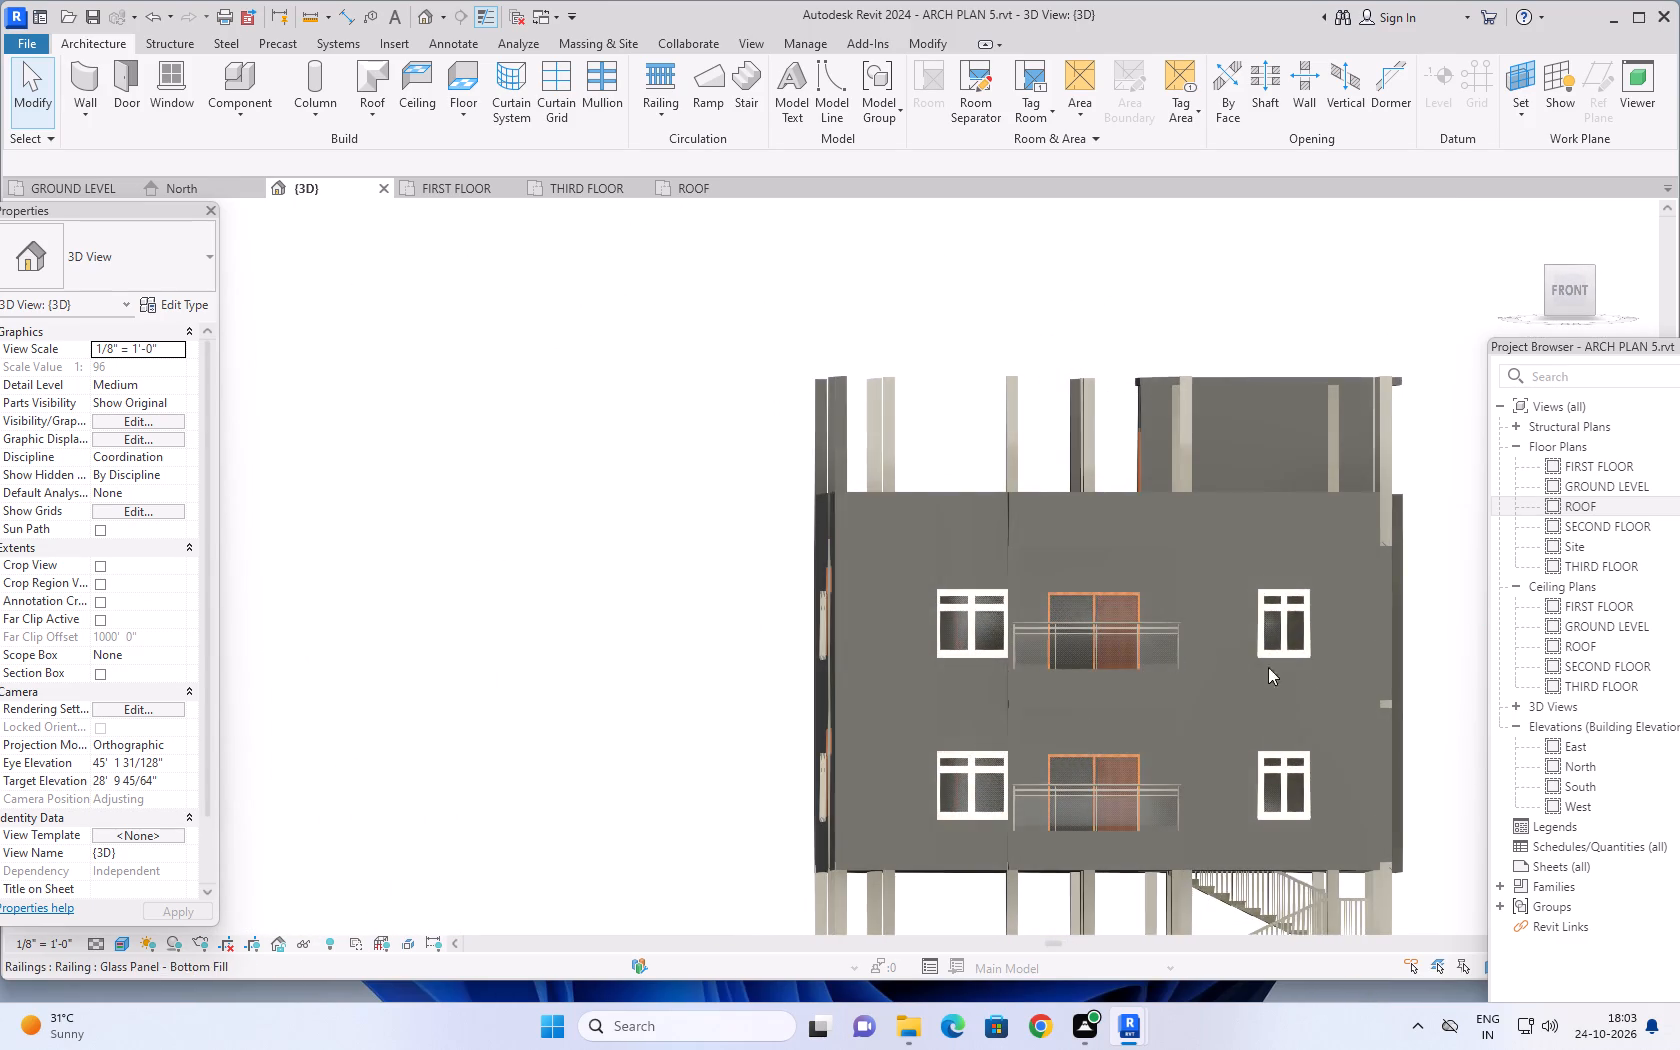
{"action": "middle_click_drag", "start_coordinate": [1445, 622], "coordinate": [1339, 563]}
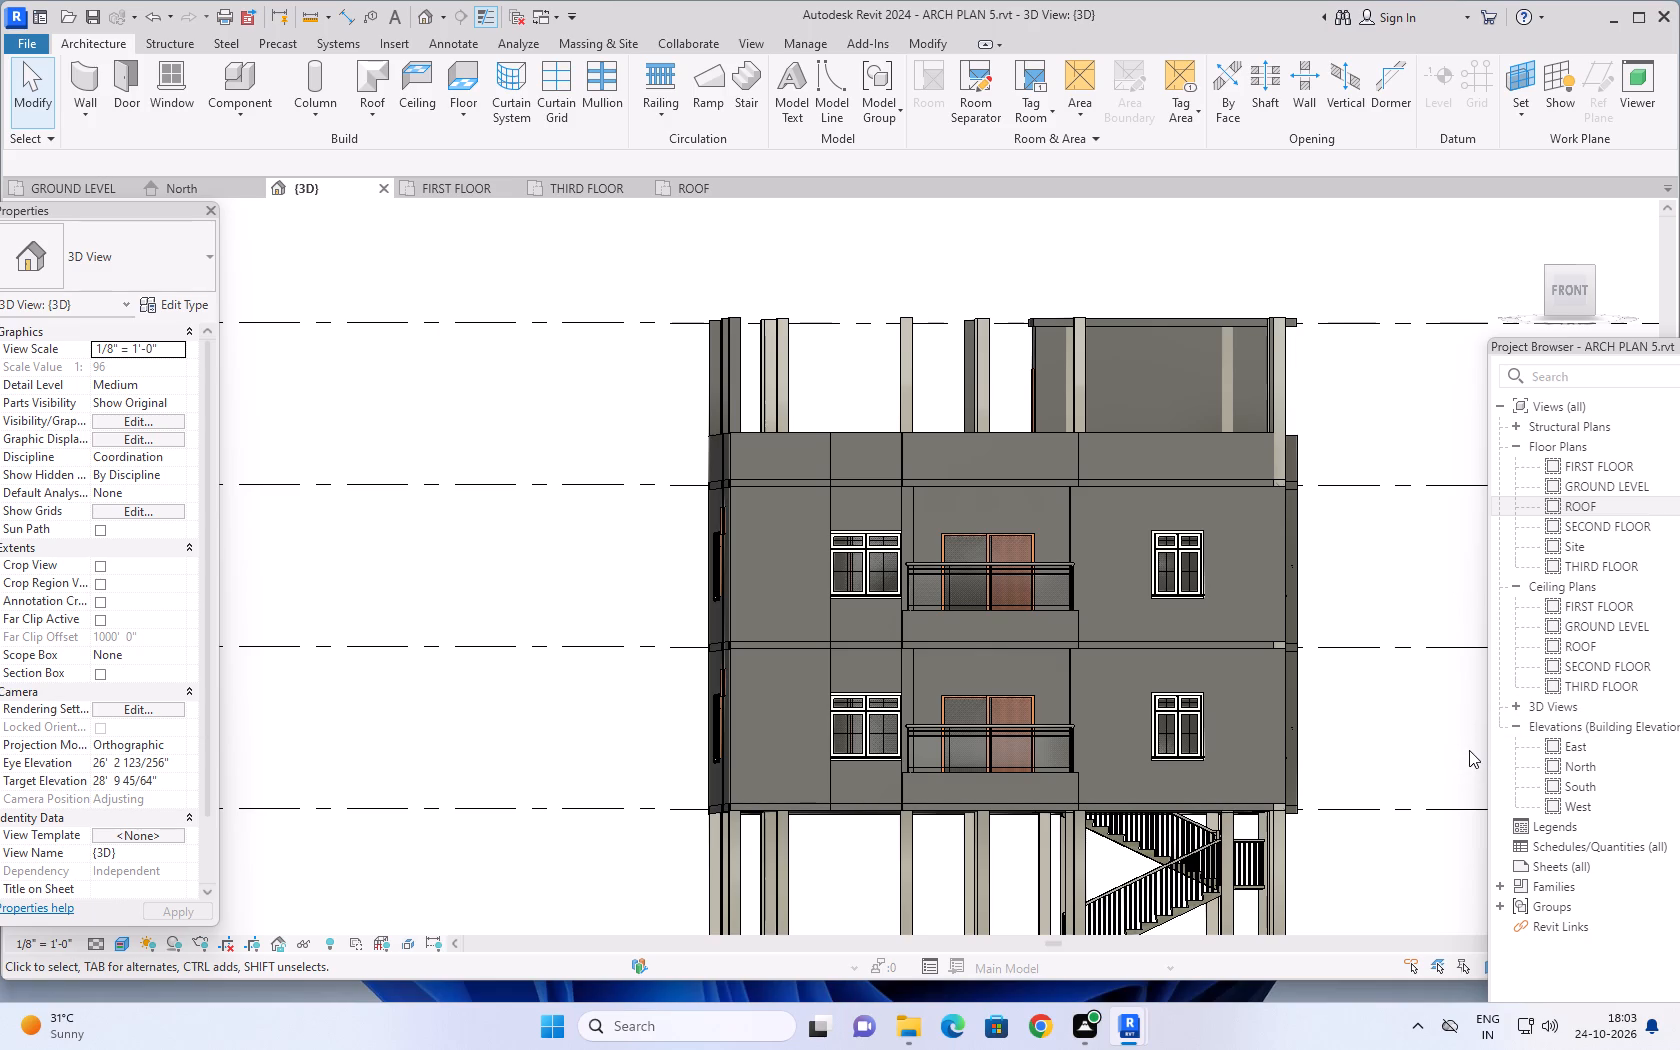
{"action": "middle_click_drag", "start_coordinate": [1399, 740], "coordinate": [1359, 685]}
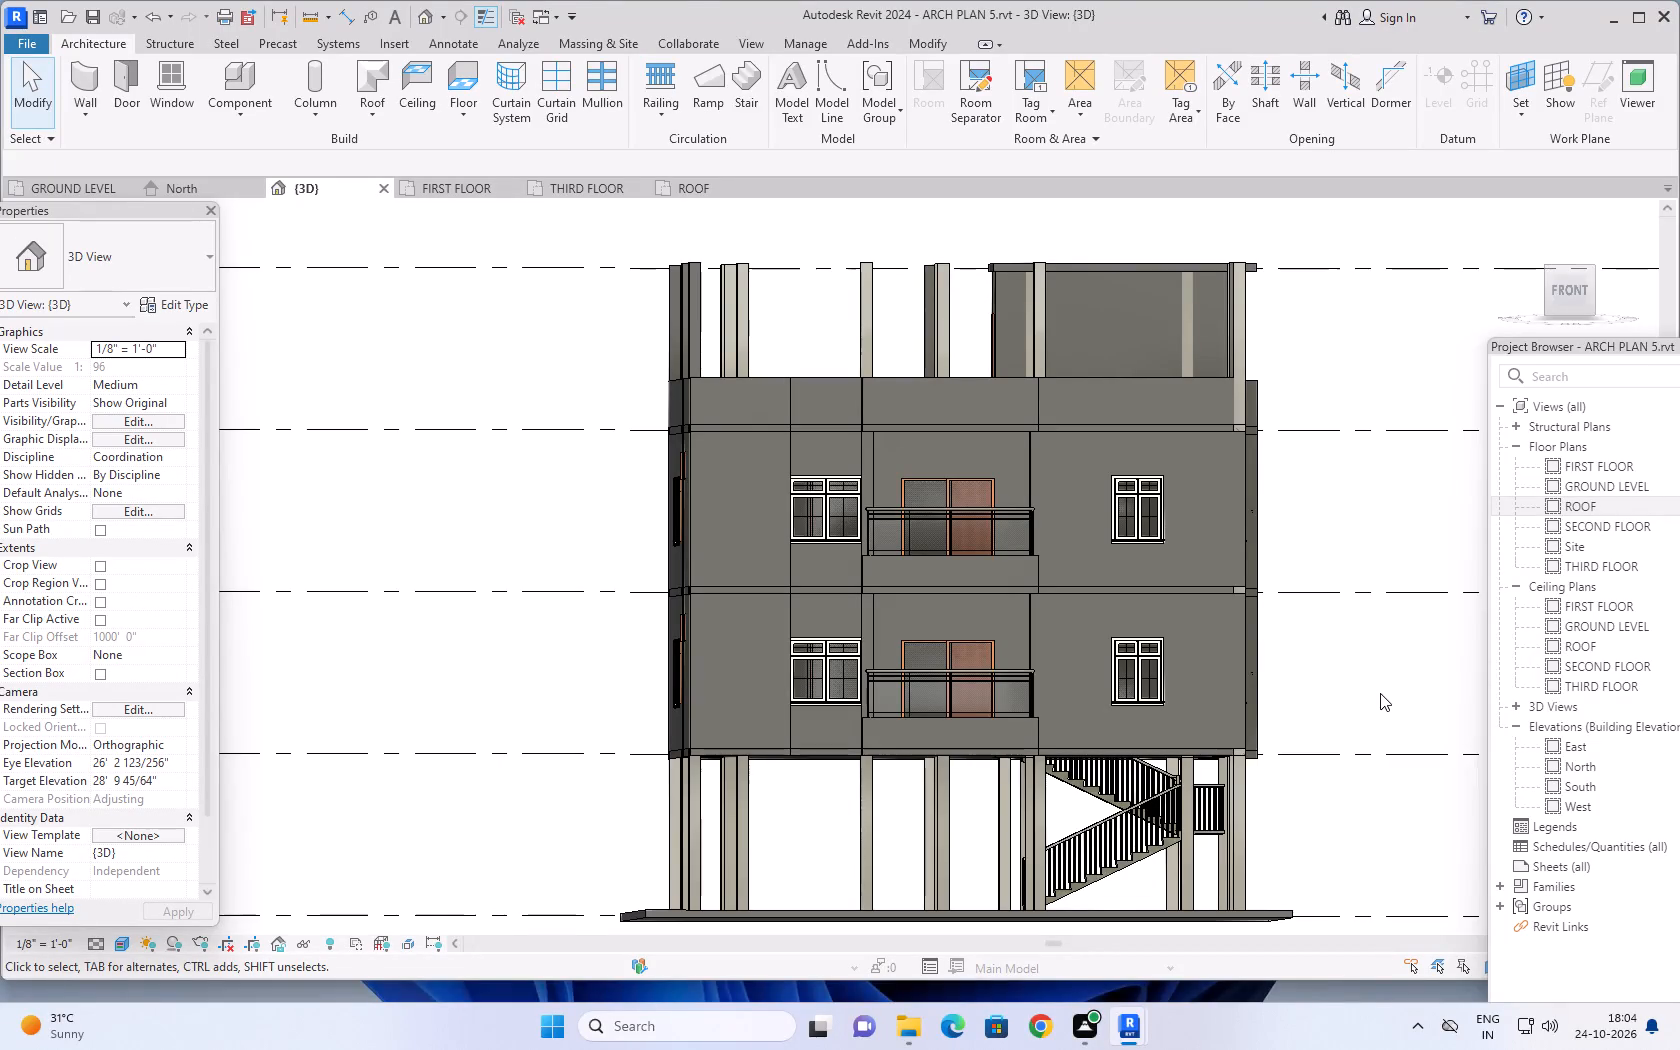
Examine the front facade from several angles and heights, checking the balcony projections, roof parapet, stair cabin and column supports.
{"action": "middle_click_drag", "start_coordinate": [1377, 688], "coordinate": [1378, 739]}
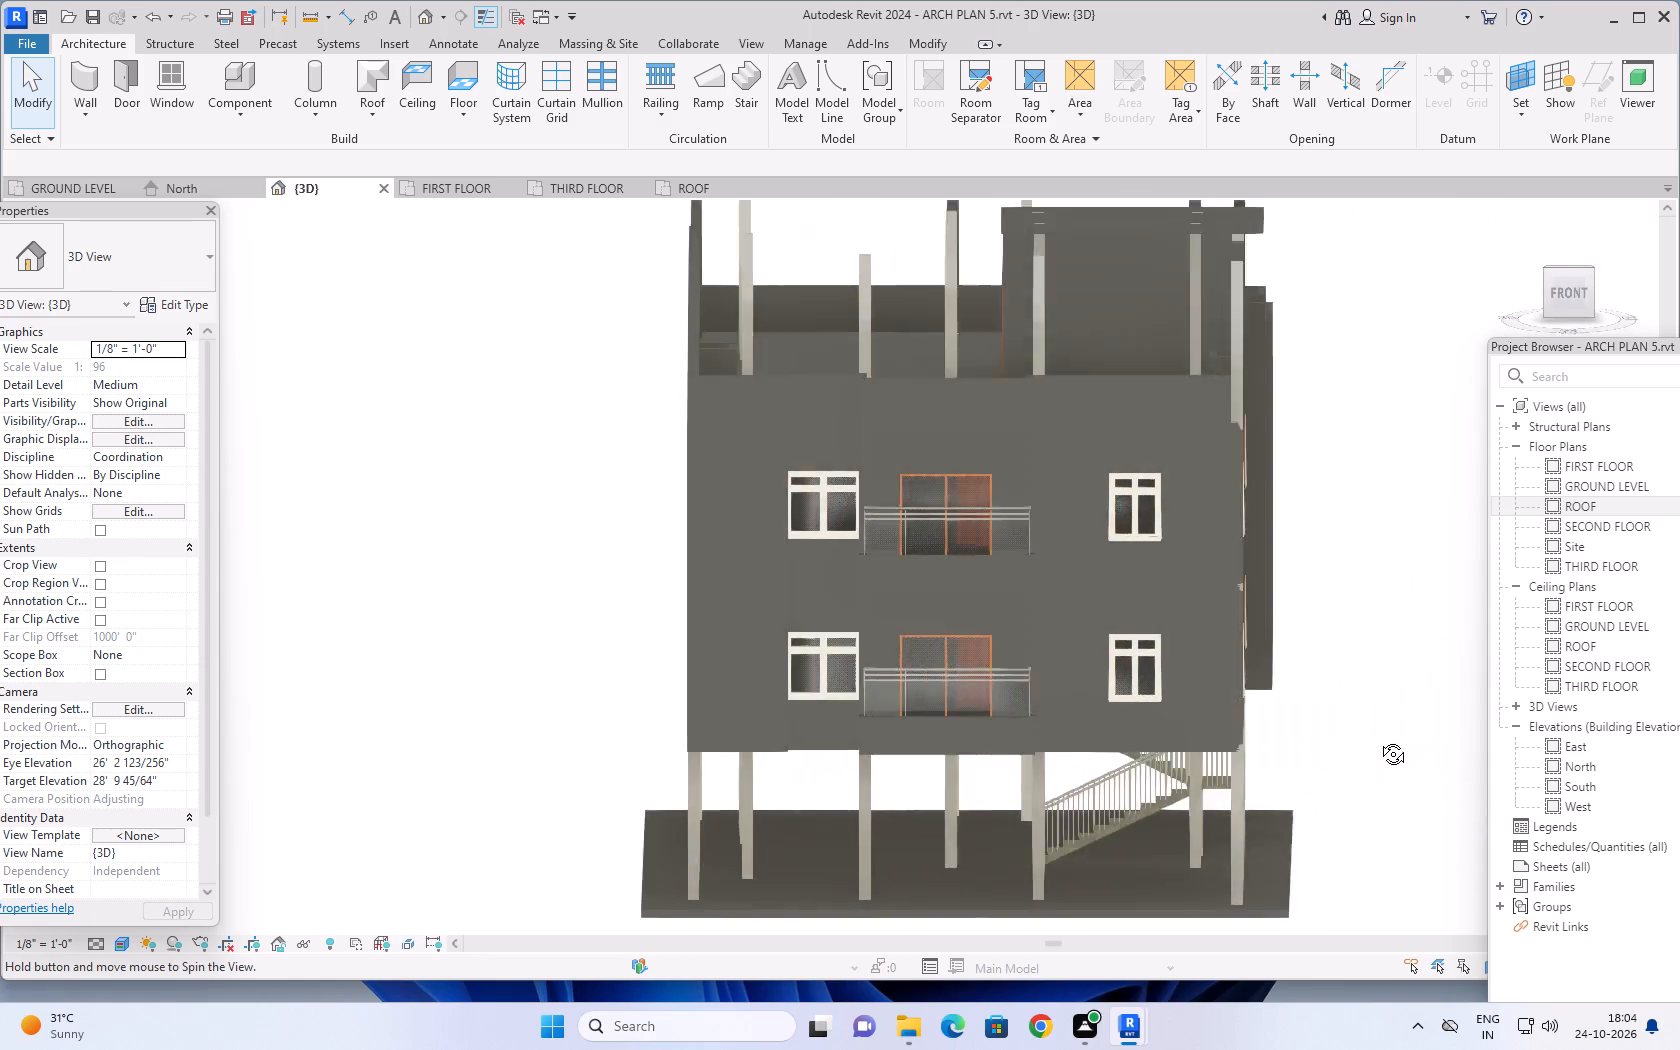
{"action": "middle_click_drag", "start_coordinate": [1378, 739], "coordinate": [1408, 727]}
{"action": "scroll", "coordinate": [1385, 725], "scroll_direction": "down", "scroll_amount": 2}
{"action": "middle_click_drag", "start_coordinate": [1377, 730], "coordinate": [1282, 712]}
{"action": "middle_click_drag", "start_coordinate": [1285, 713], "coordinate": [1308, 714], "text": "shift"}
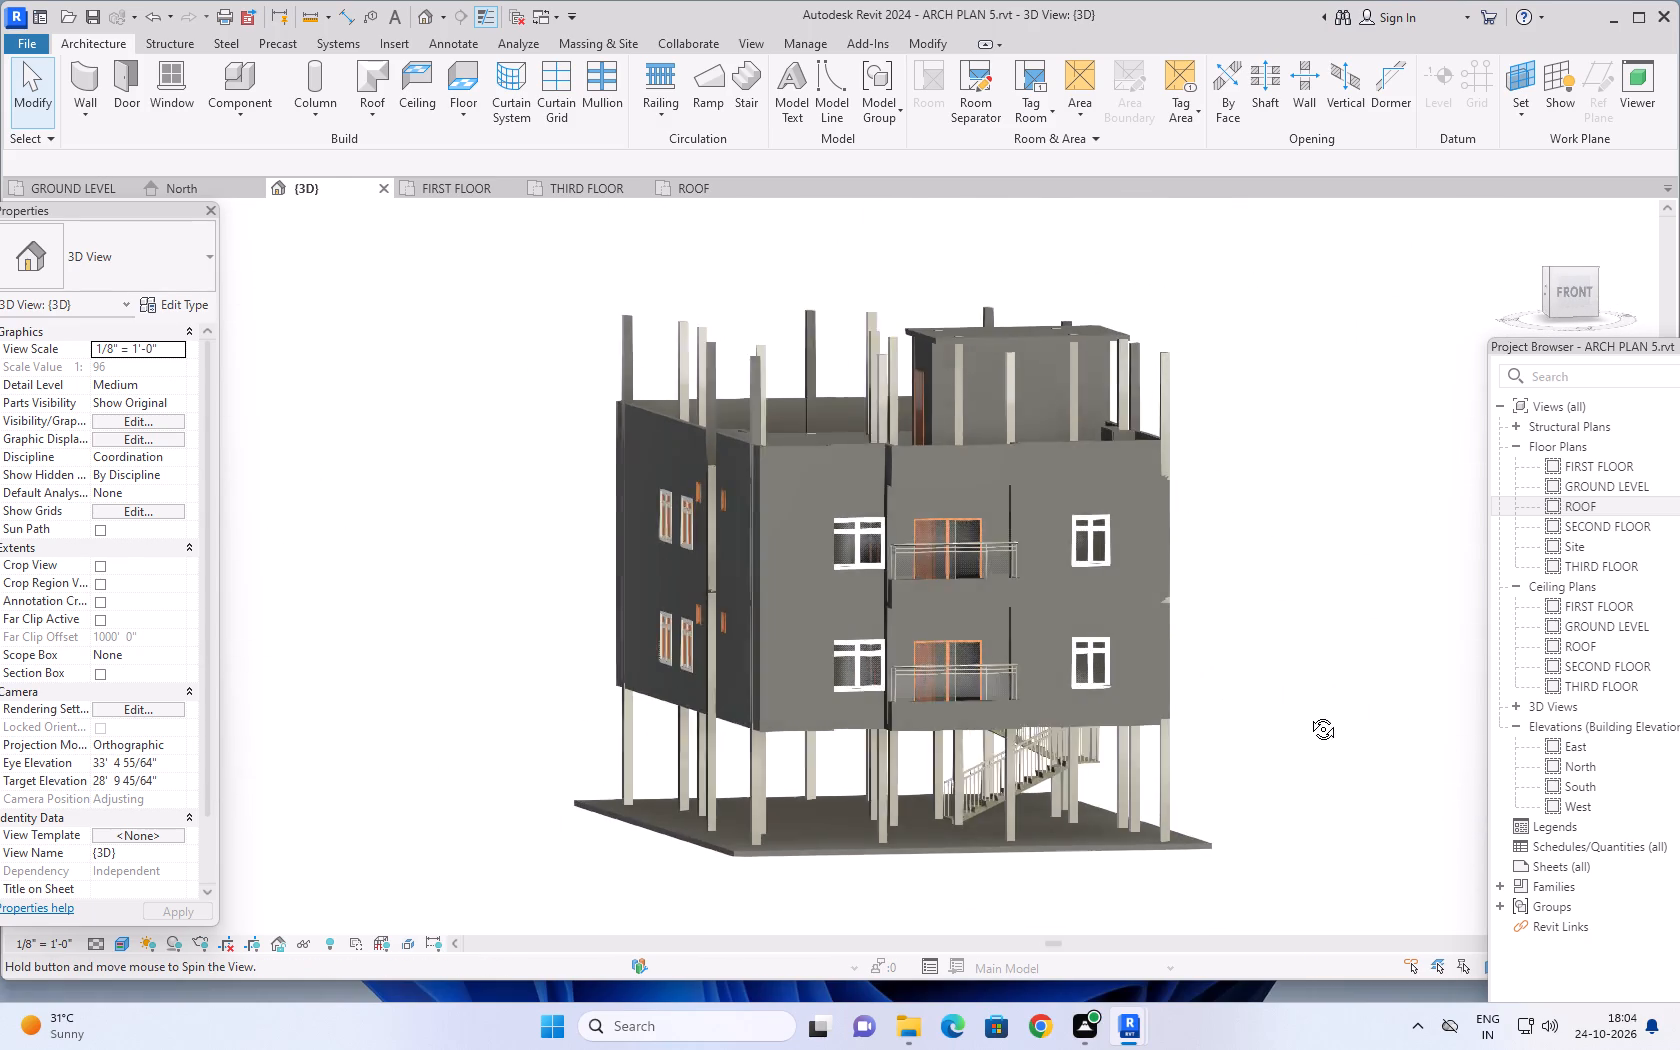
{"action": "middle_click_drag", "start_coordinate": [1308, 714], "coordinate": [1314, 720], "text": "shift"}
{"action": "scroll", "coordinate": [1298, 718], "scroll_direction": "up", "scroll_amount": 2}
{"action": "middle_click_drag", "start_coordinate": [1287, 708], "coordinate": [1287, 707]}
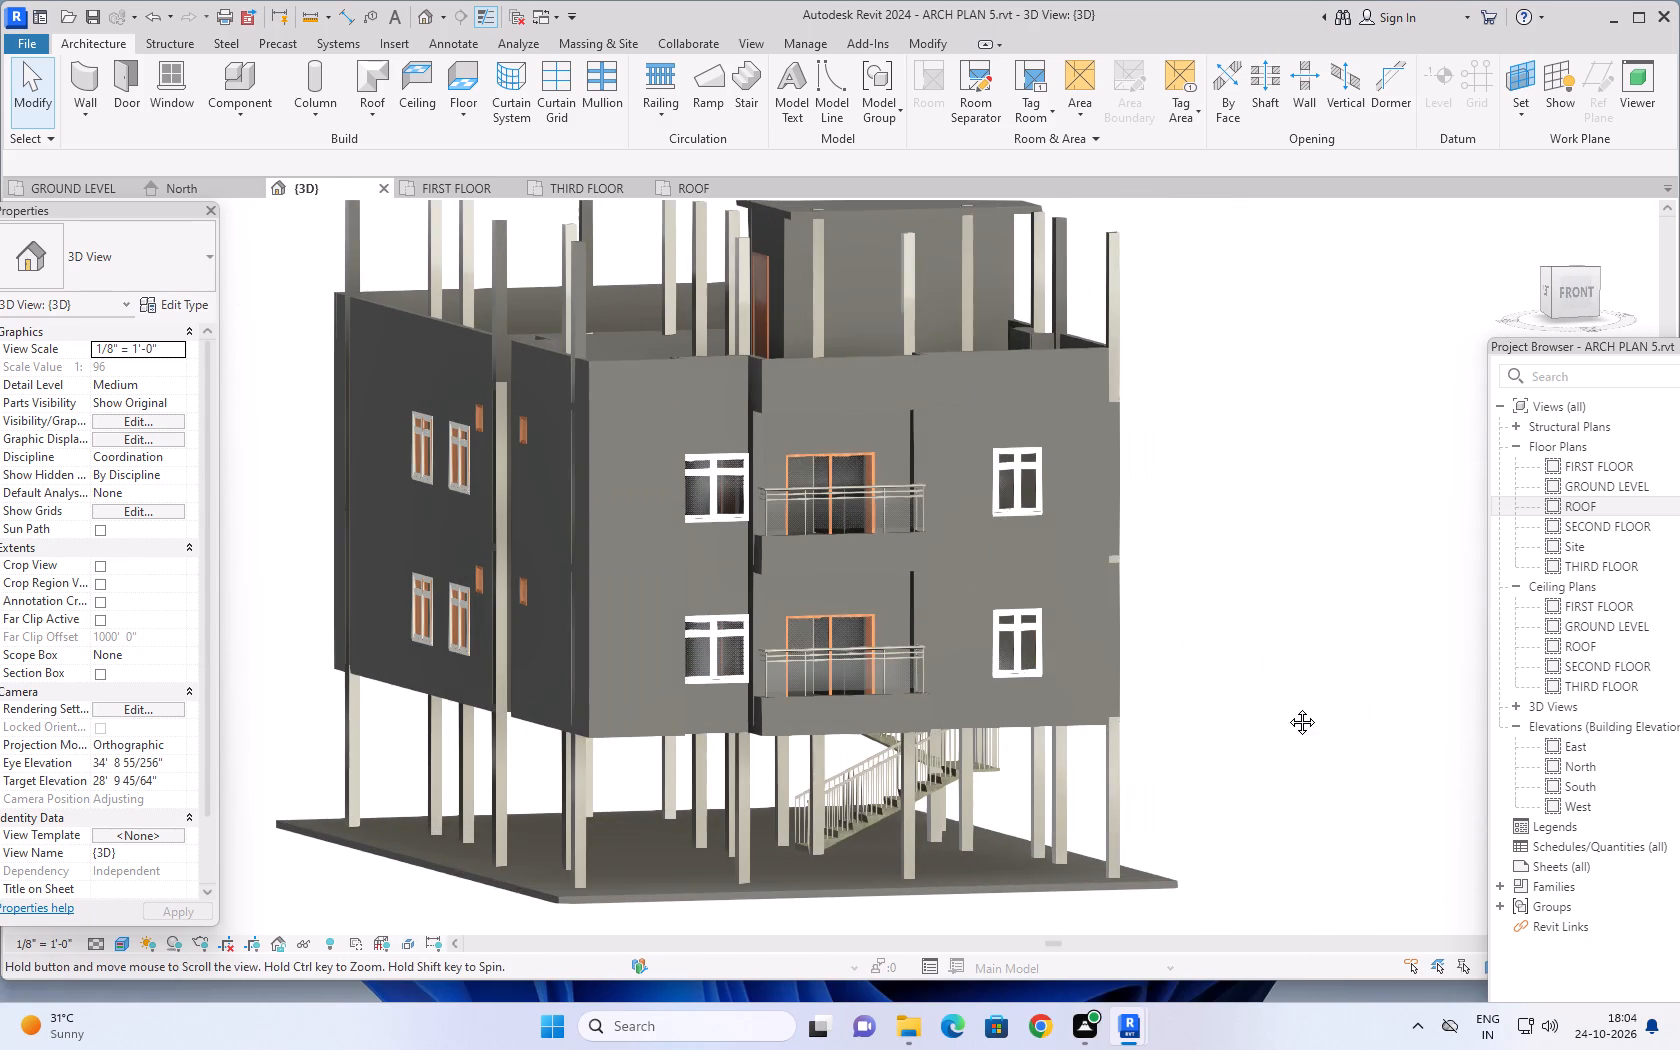
{"action": "middle_click_drag", "start_coordinate": [1287, 707], "coordinate": [1385, 707]}
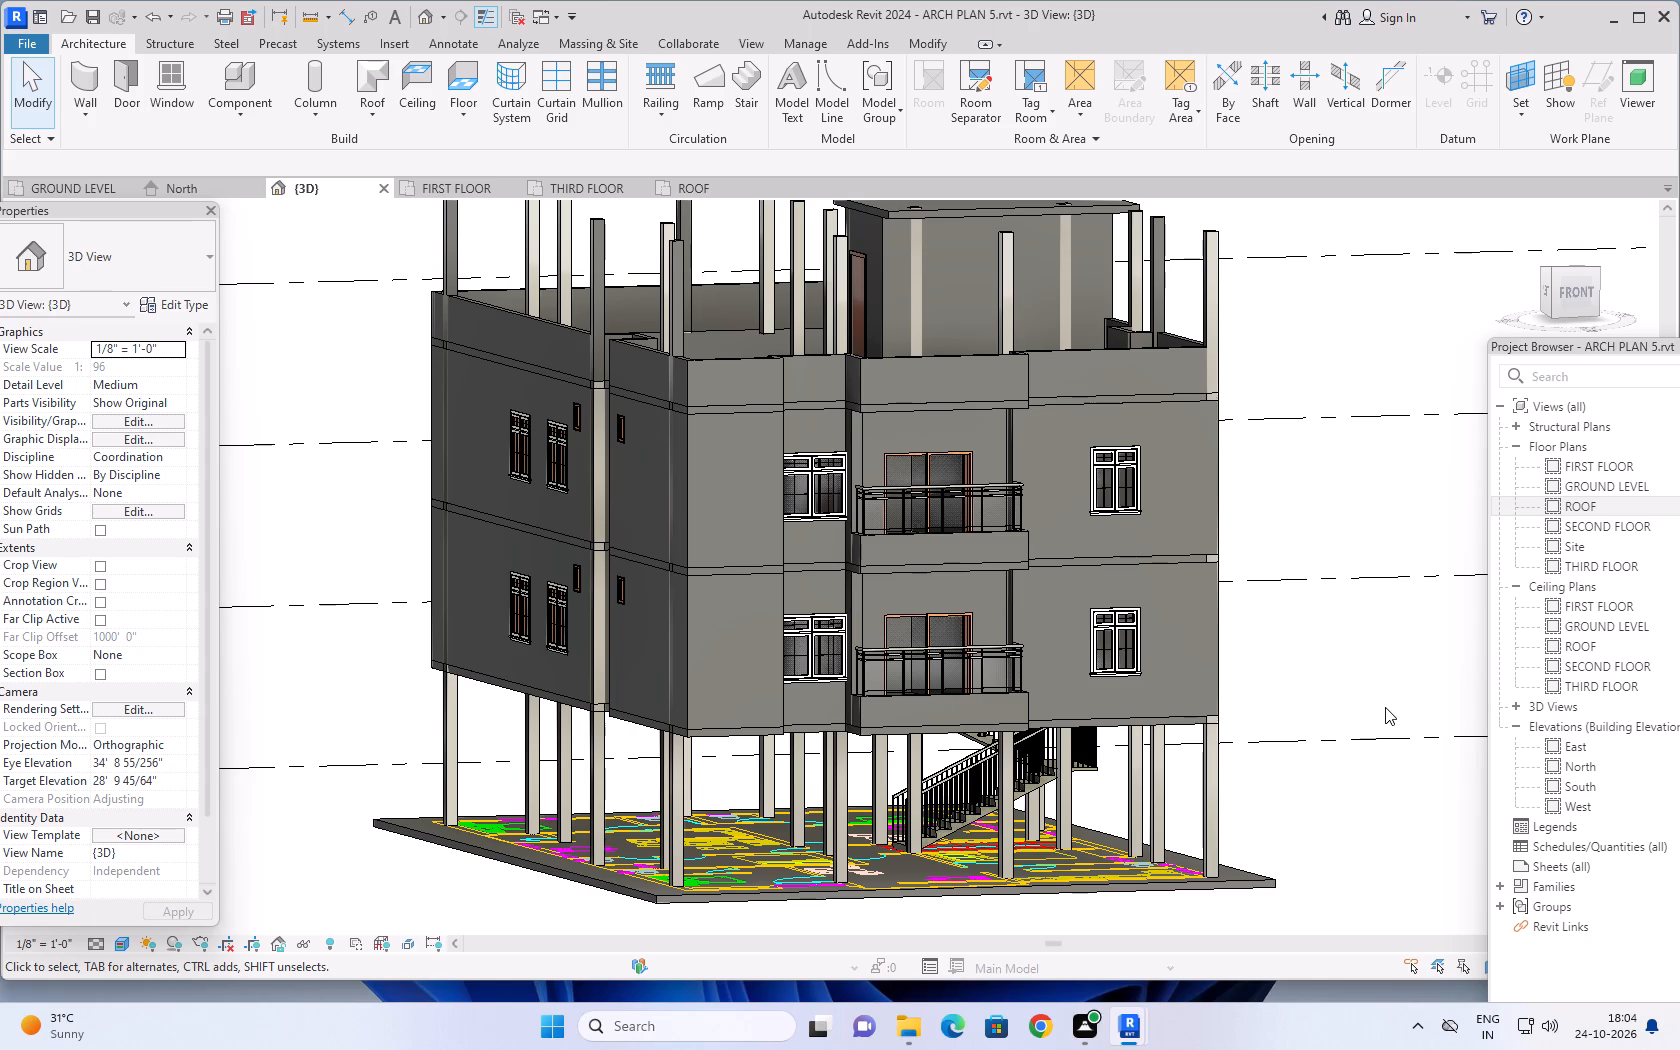
{"action": "scroll", "coordinate": [1417, 701], "scroll_direction": "down", "scroll_amount": 1}
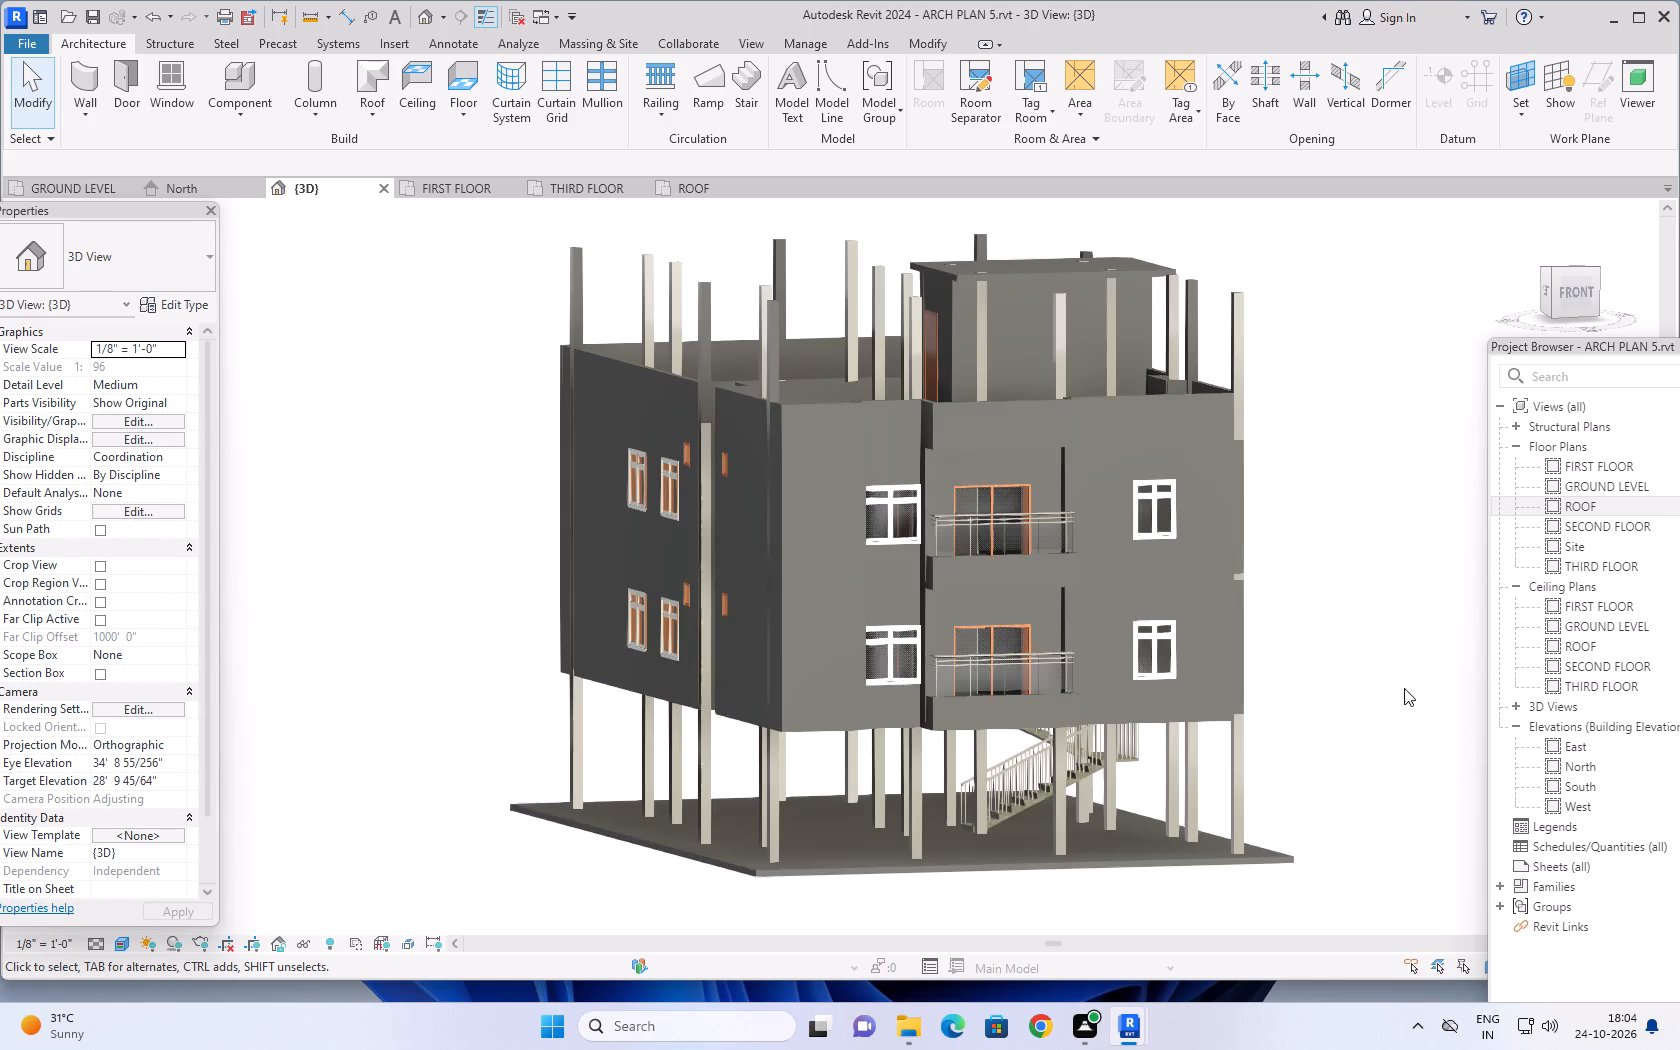
{"action": "middle_click_drag", "start_coordinate": [1404, 688], "coordinate": [1334, 686]}
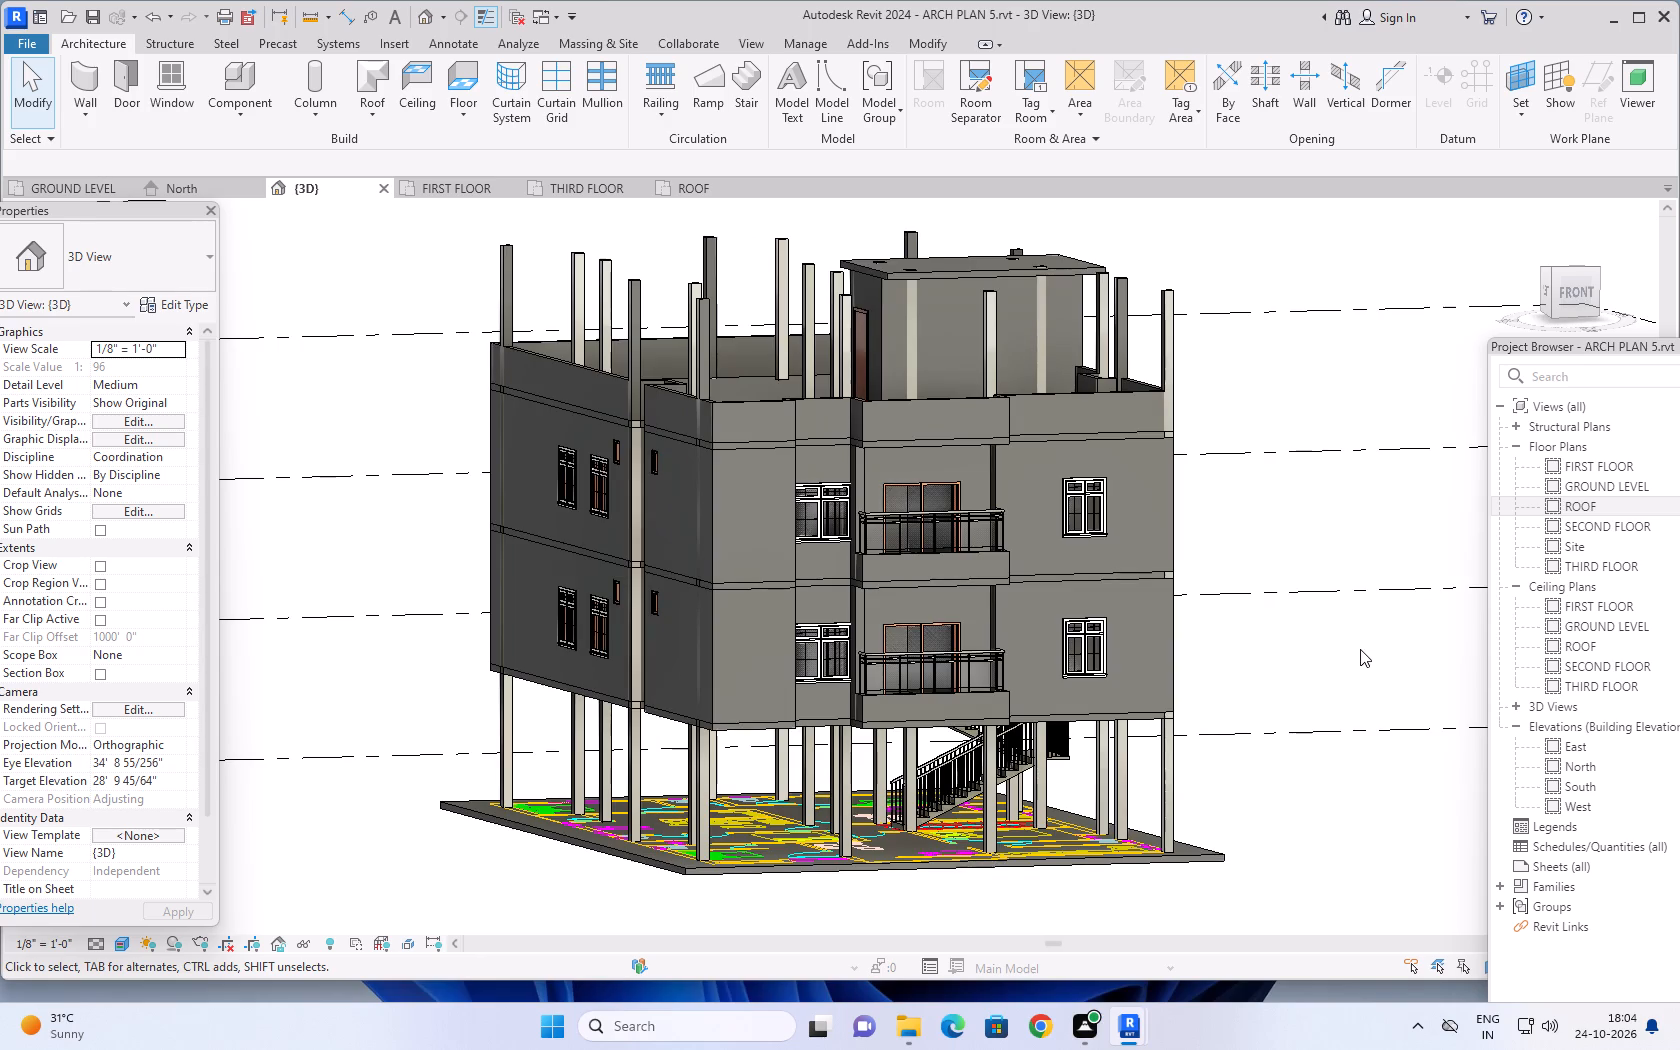
{"action": "middle_click_drag", "start_coordinate": [1360, 648], "coordinate": [1352, 740], "text": "shift"}
{"action": "middle_click_drag", "start_coordinate": [1330, 606], "coordinate": [1337, 710], "text": "shift"}
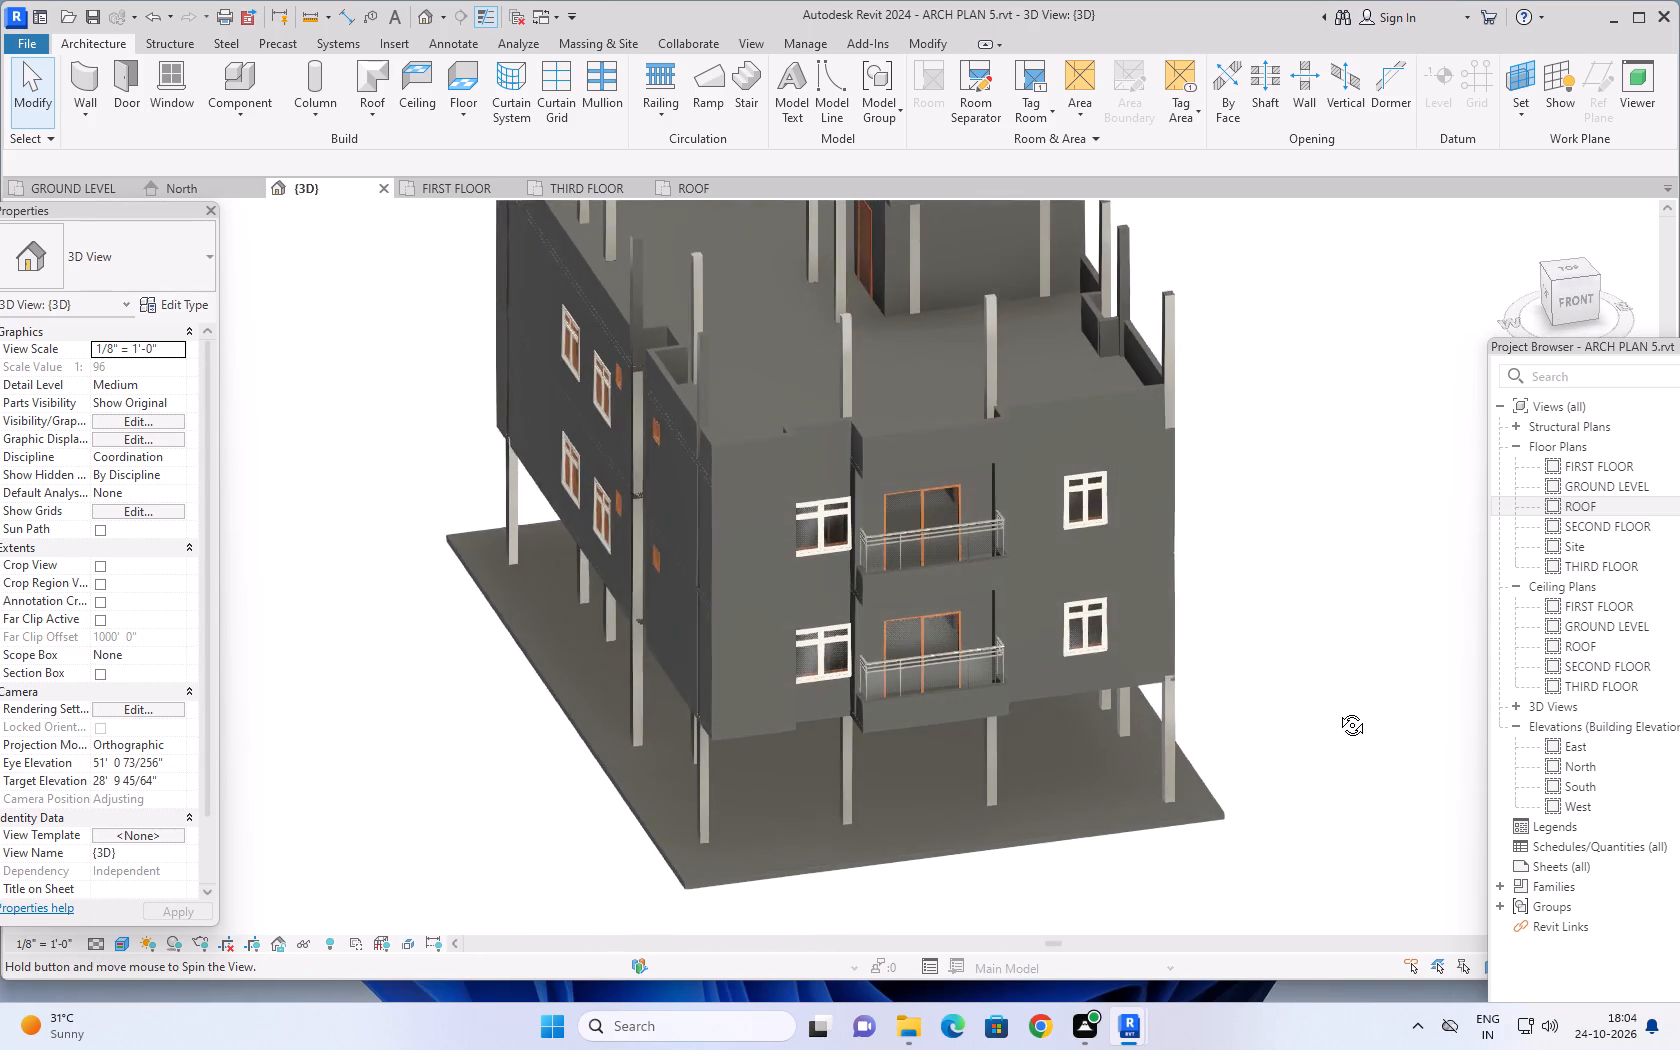
{"action": "middle_click_drag", "start_coordinate": [1337, 710], "coordinate": [1345, 600], "text": "shift"}
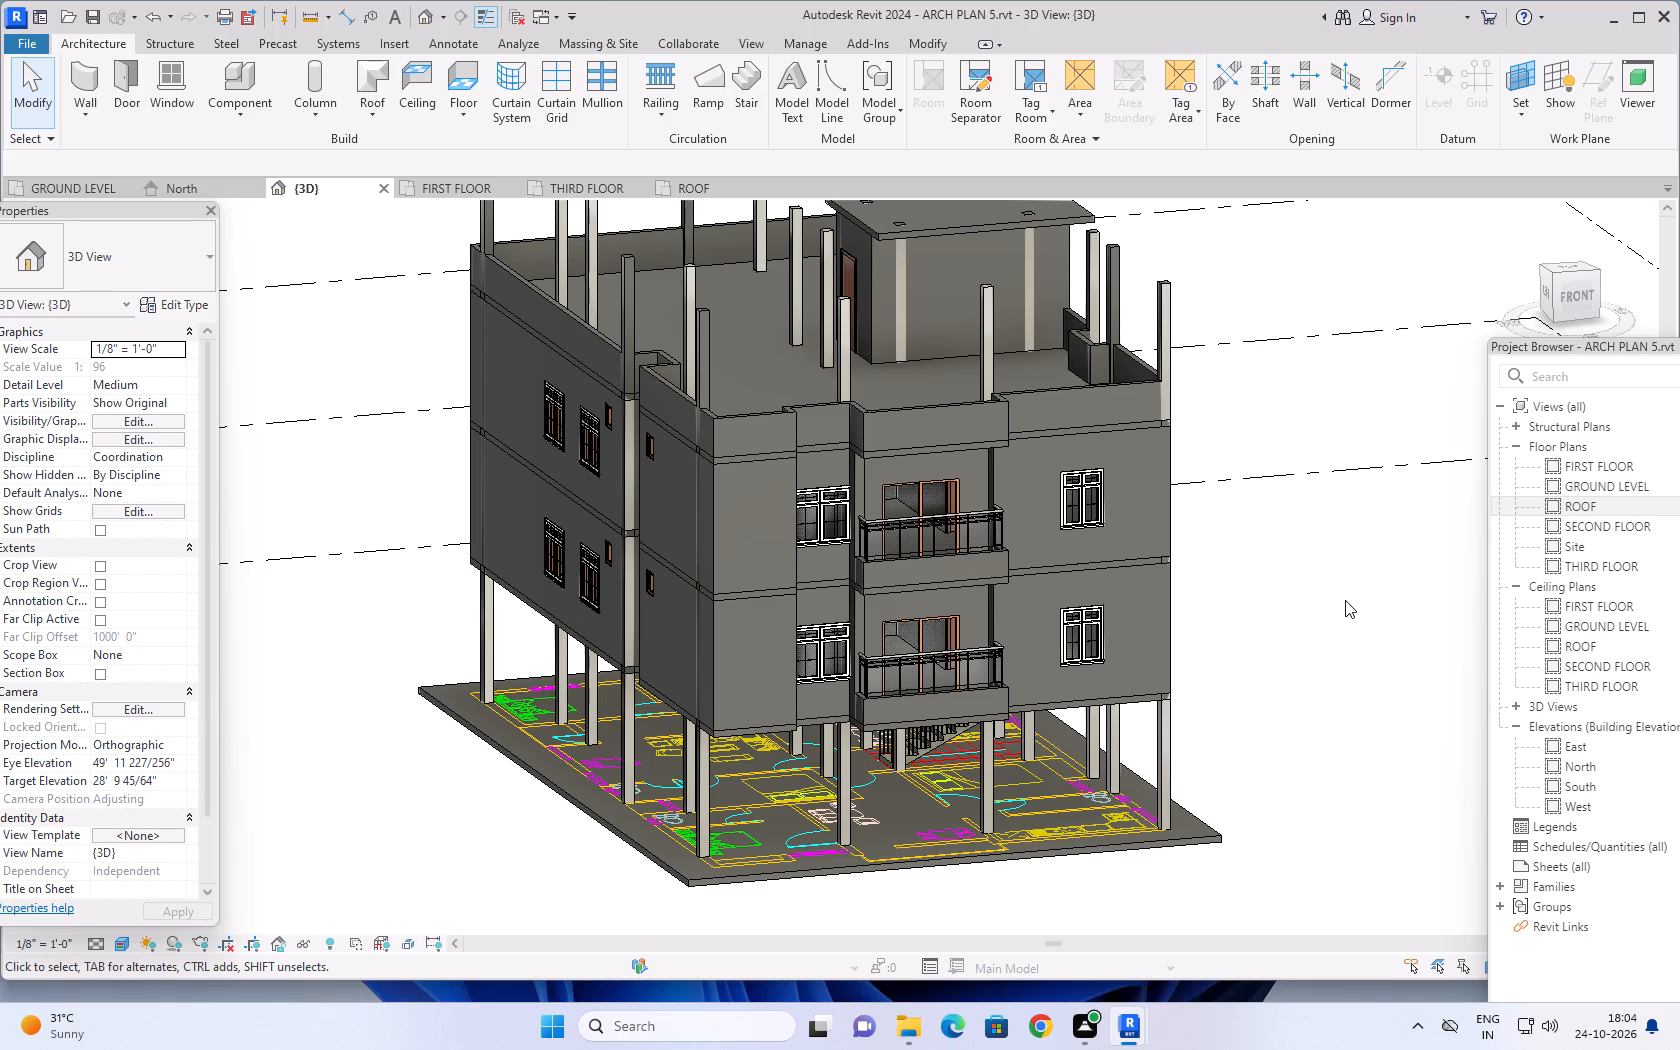
{"action": "middle_click_drag", "start_coordinate": [1302, 598], "coordinate": [1230, 571]}
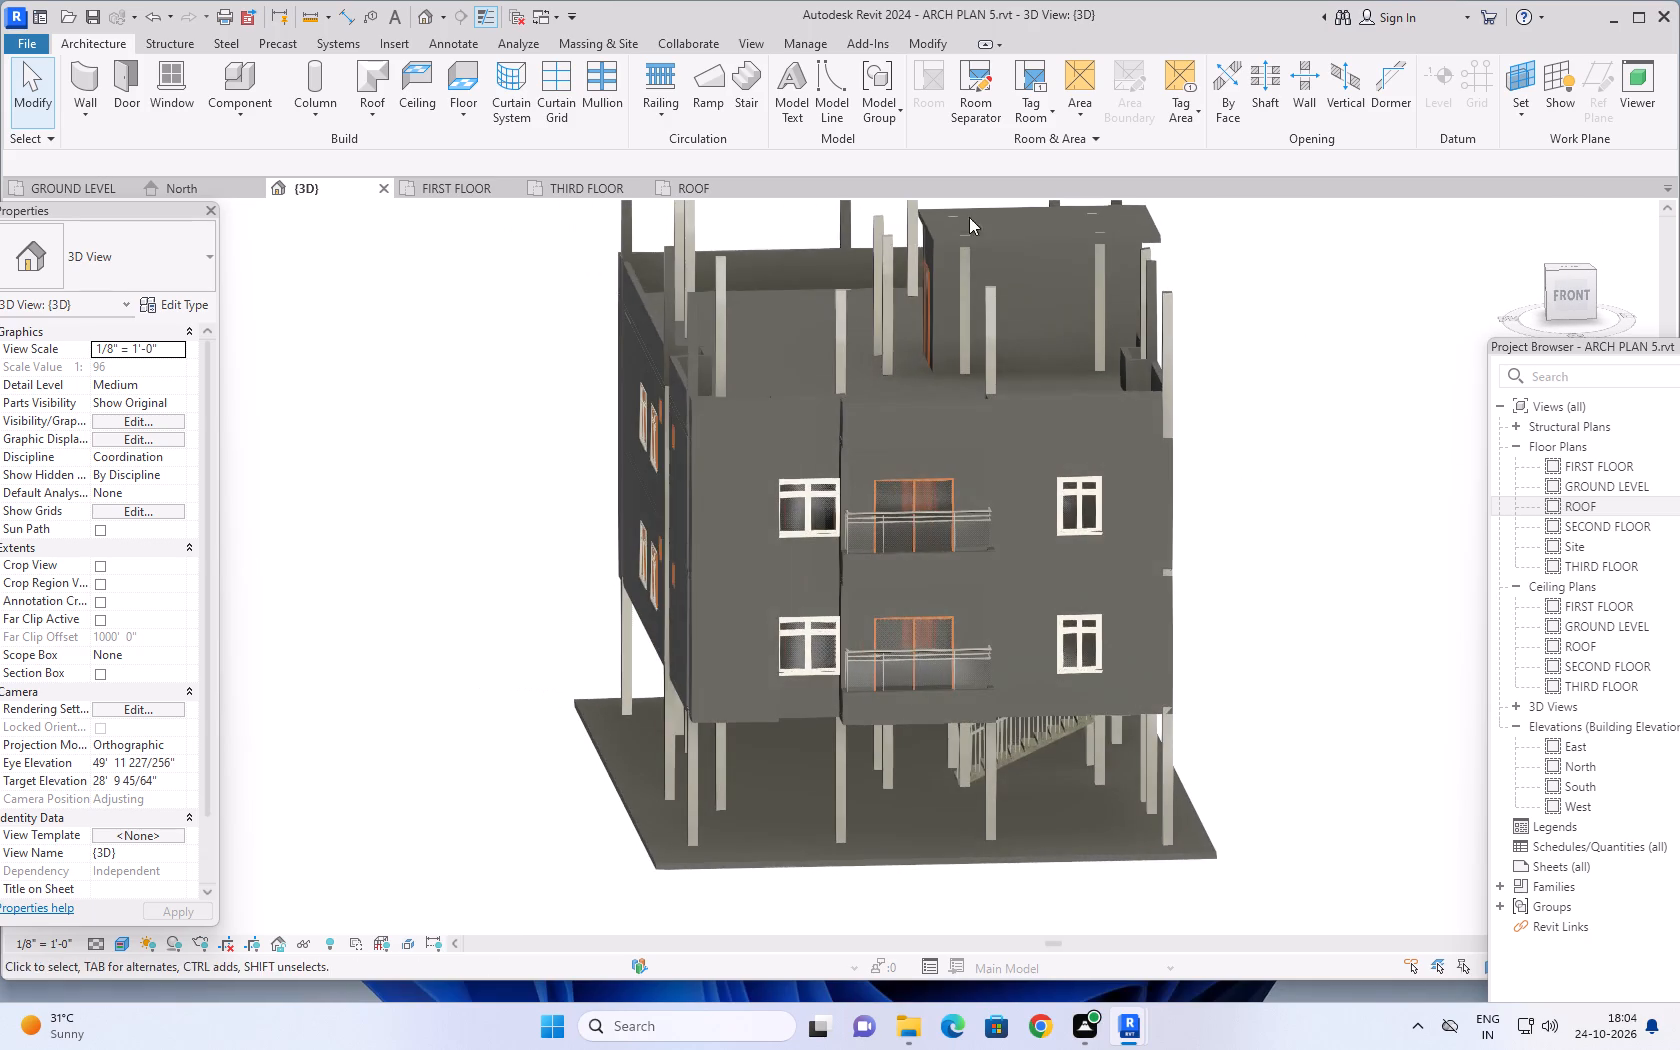
Create an in-place model in the Generic Models category, keeping the default name.
{"action": "left_click", "coordinate": [88, 38]}
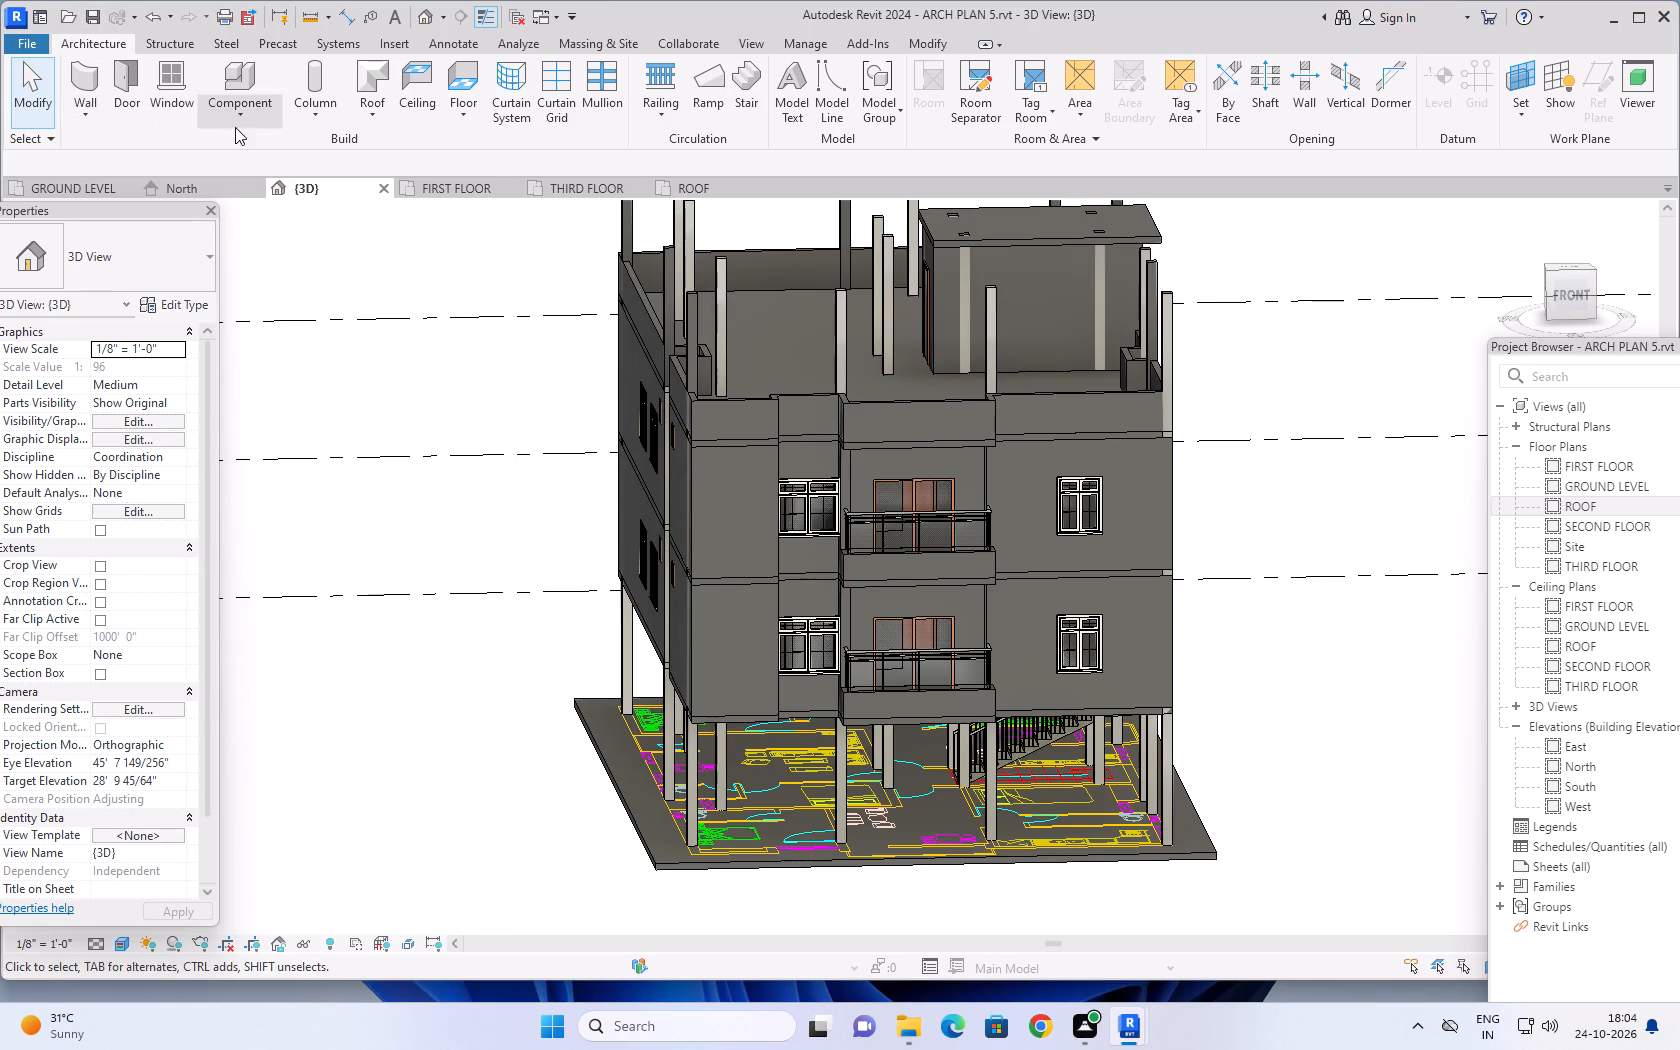
{"action": "left_click", "coordinate": [236, 123]}
{"action": "left_click", "coordinate": [279, 190]}
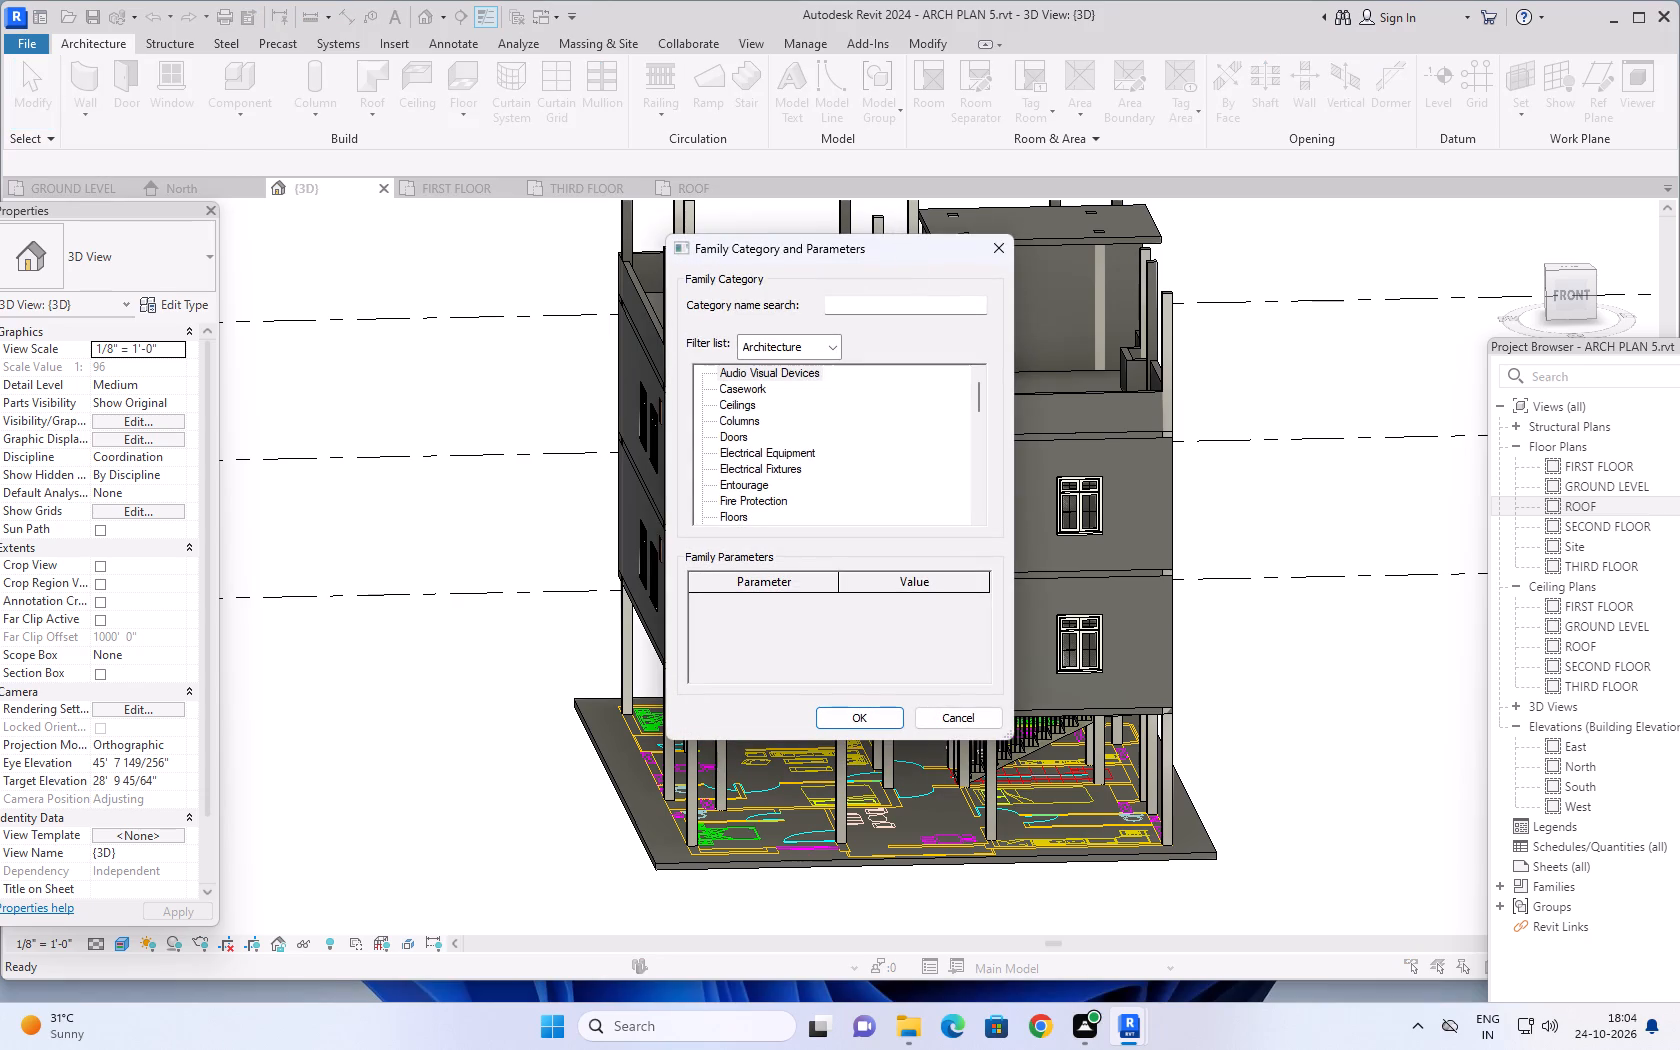
{"action": "left_click", "coordinate": [868, 307]}
{"action": "type", "text": "GENE"}
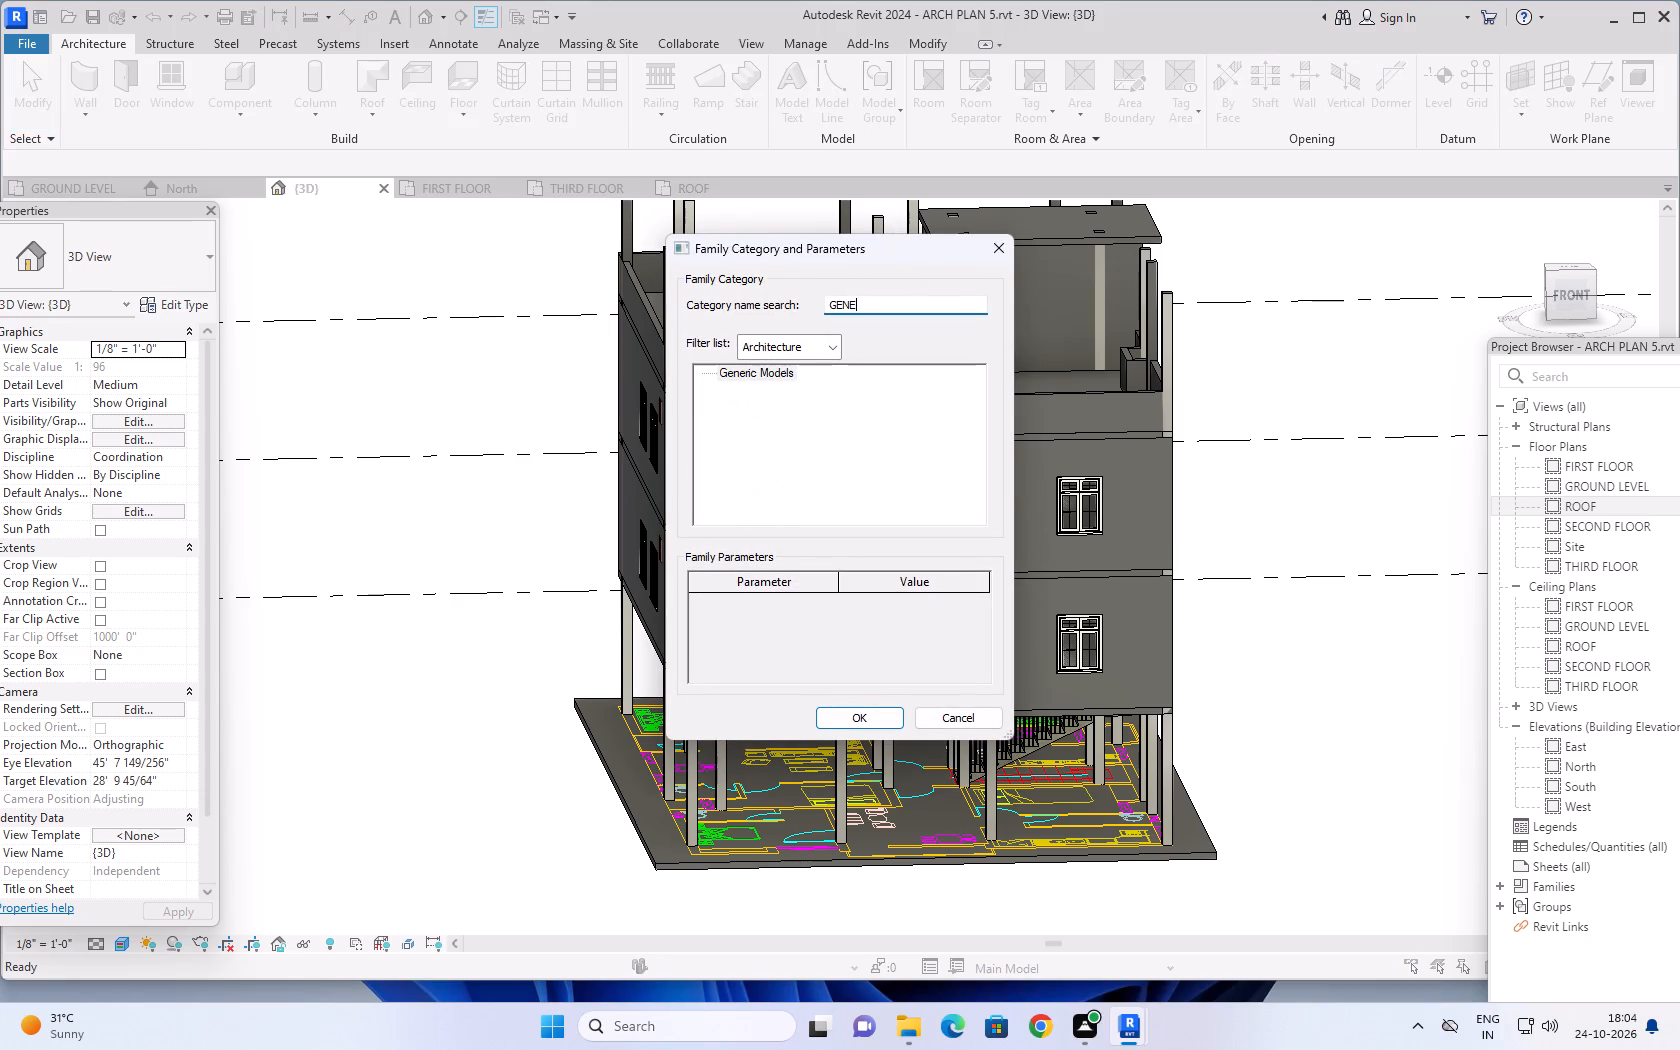
{"action": "left_click", "coordinate": [770, 375]}
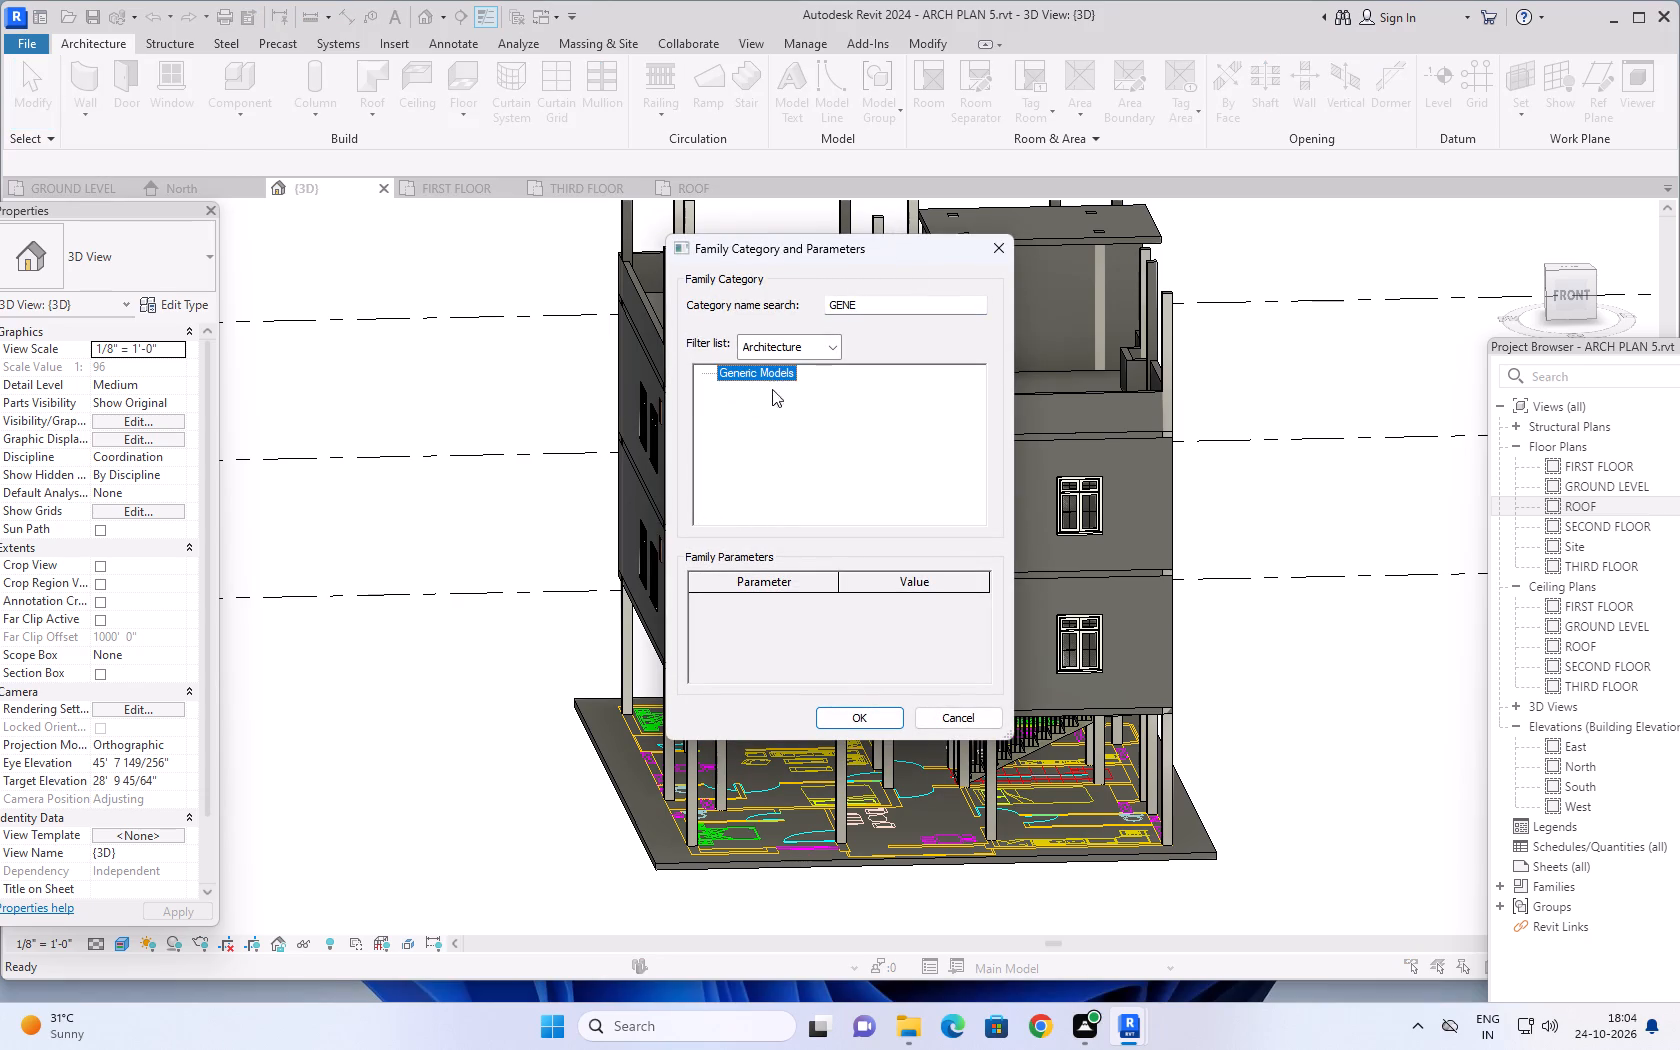
{"action": "left_click", "coordinate": [846, 710]}
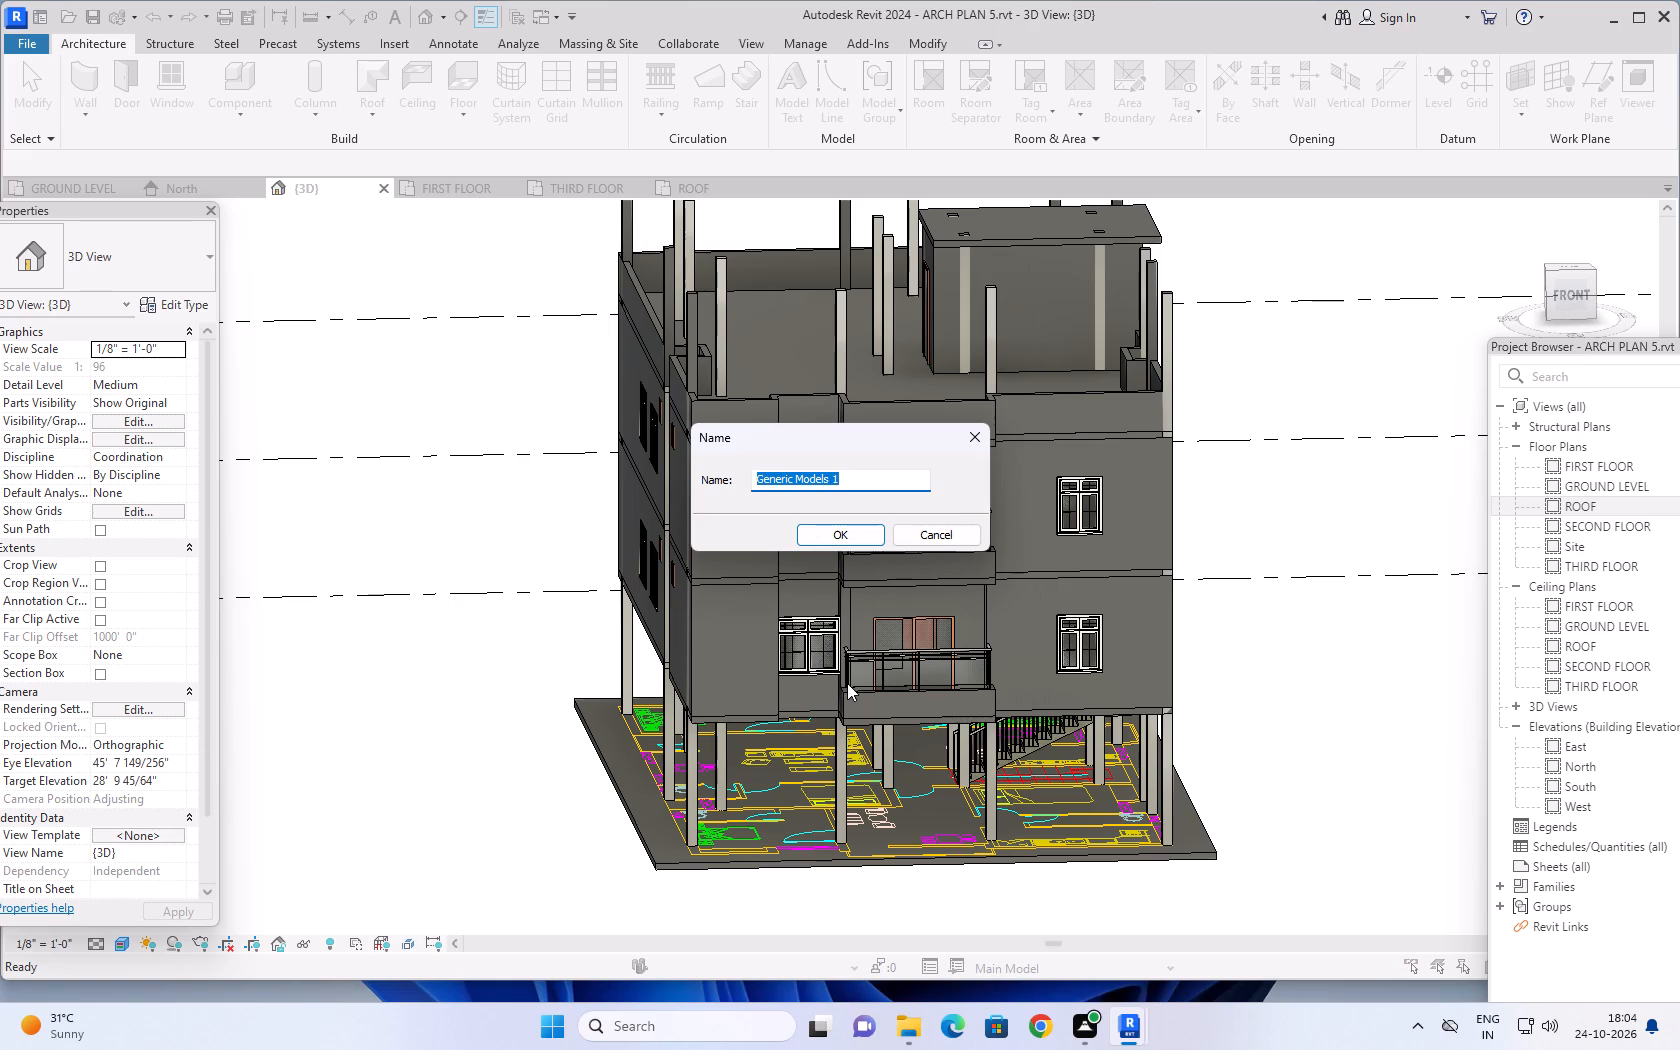
{"action": "left_click", "coordinate": [848, 532]}
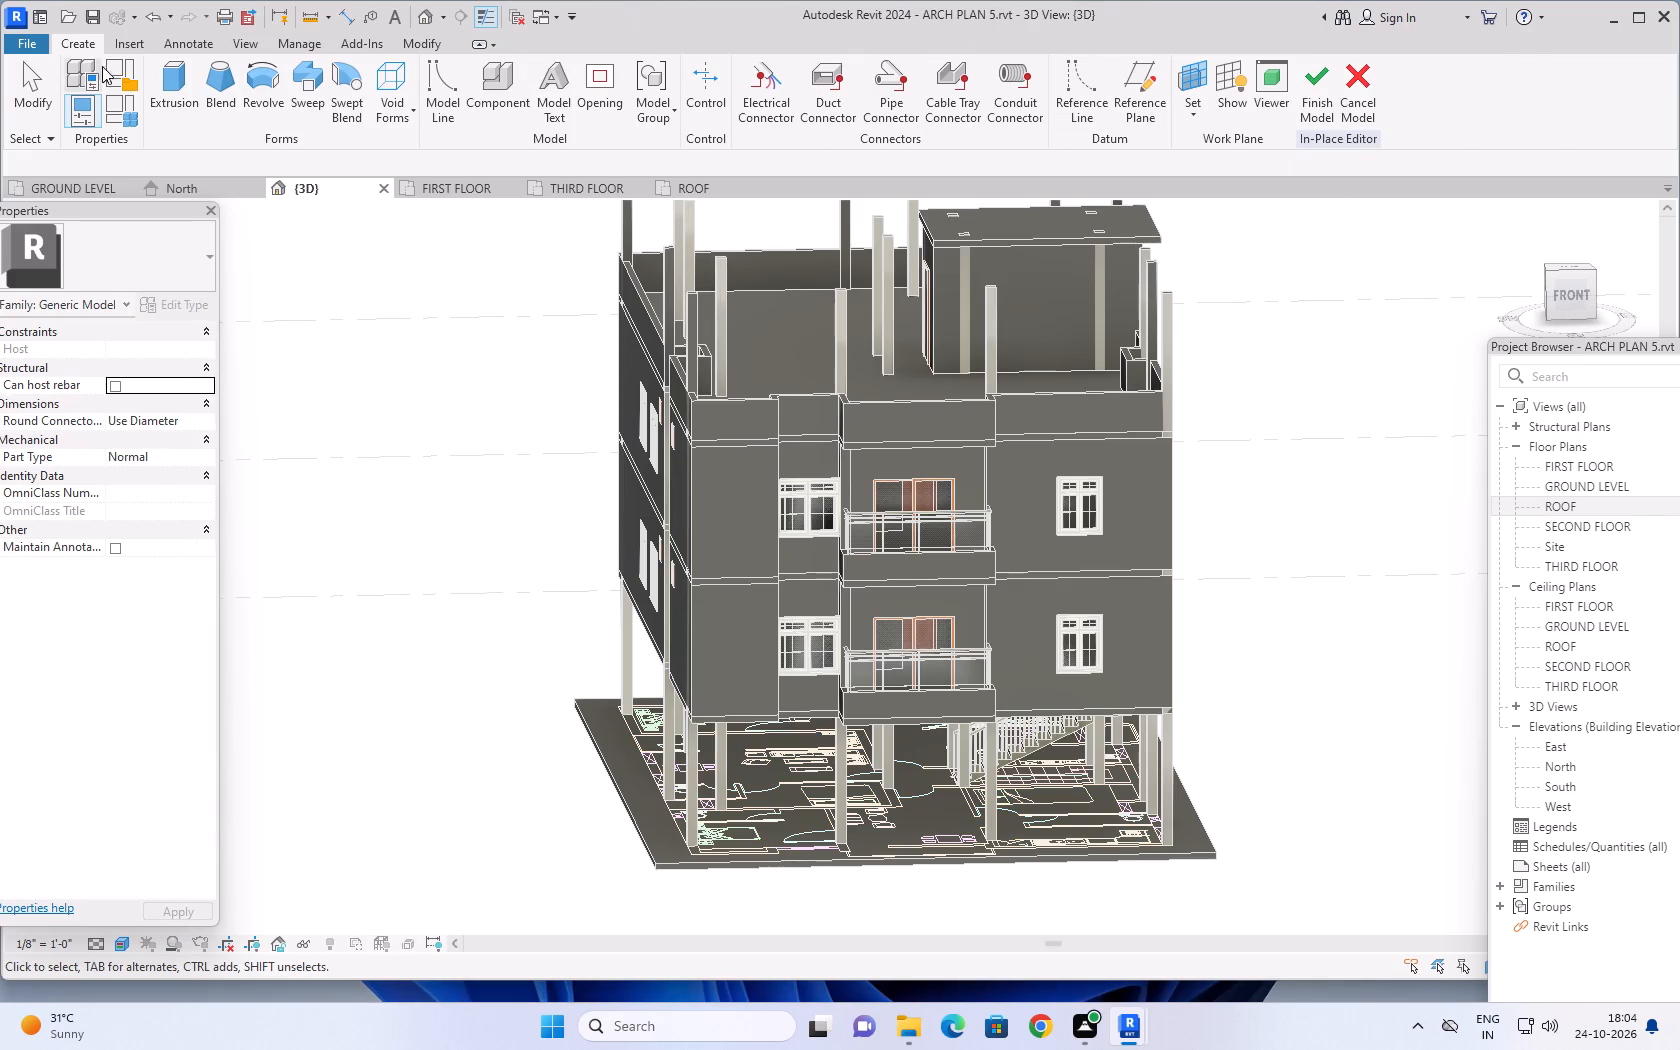
Begin an extrusion and set its work plane to the front face of the parapet wall above the stacked balconies.
{"action": "left_click", "coordinate": [173, 75]}
{"action": "left_click", "coordinate": [936, 113]}
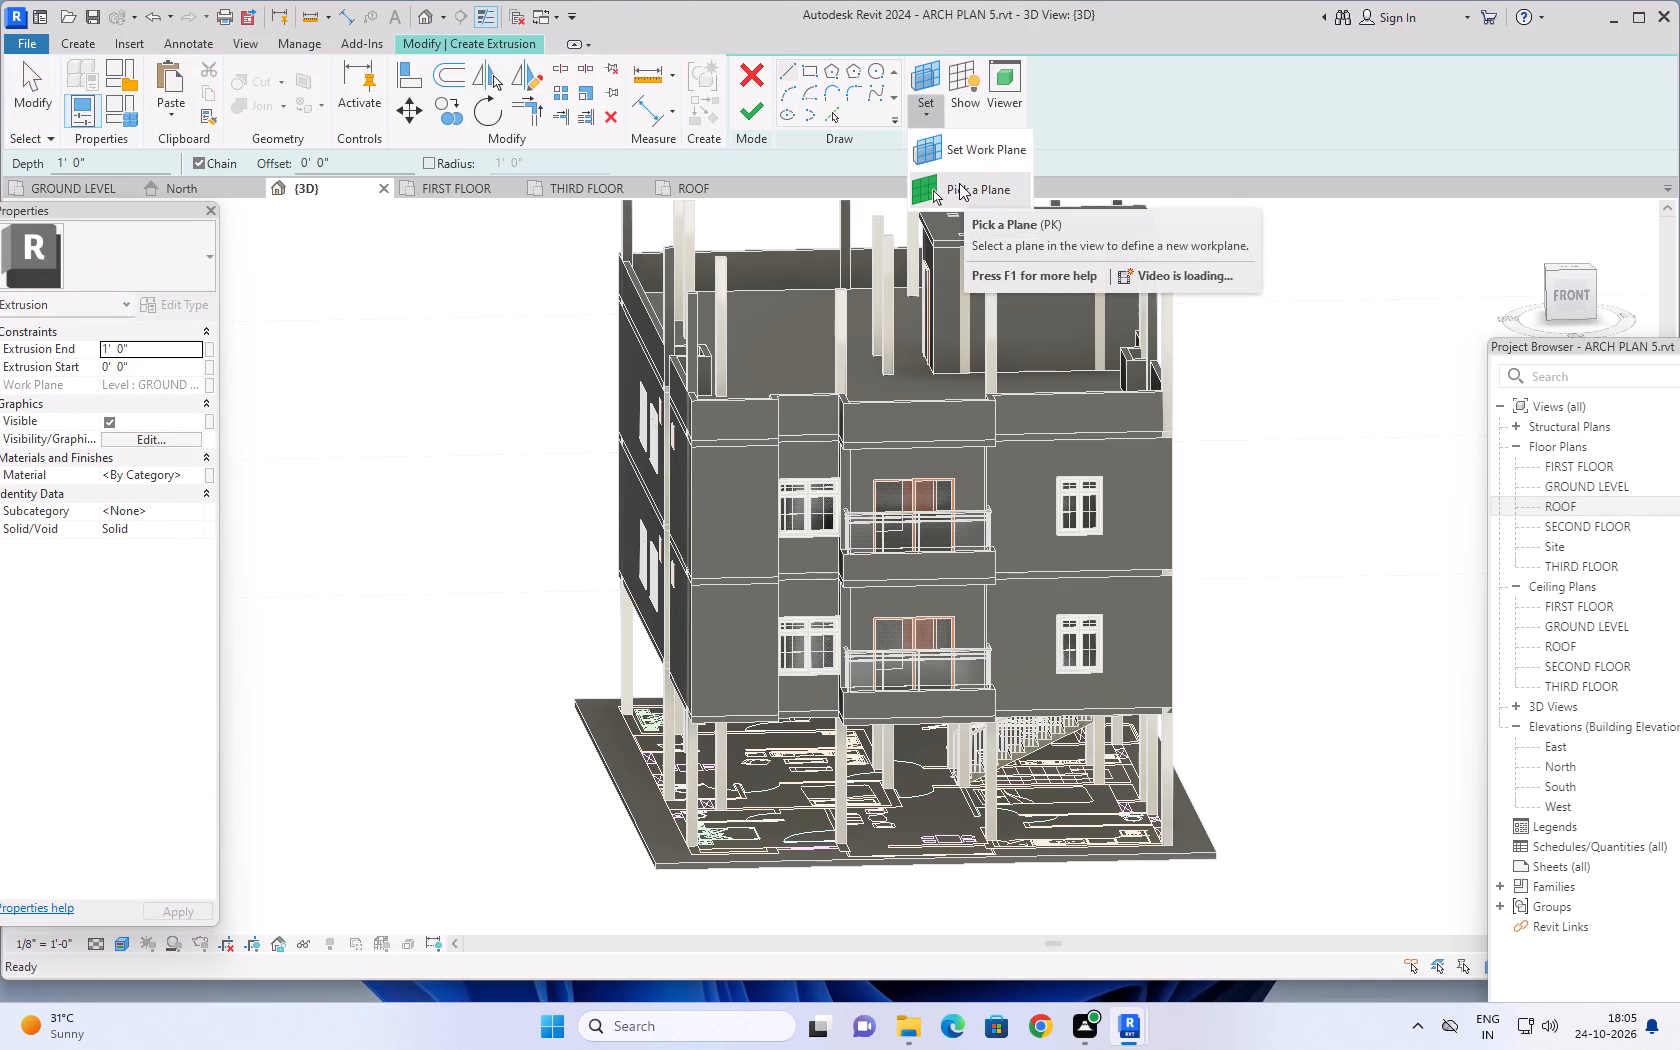
{"action": "left_click", "coordinate": [959, 183]}
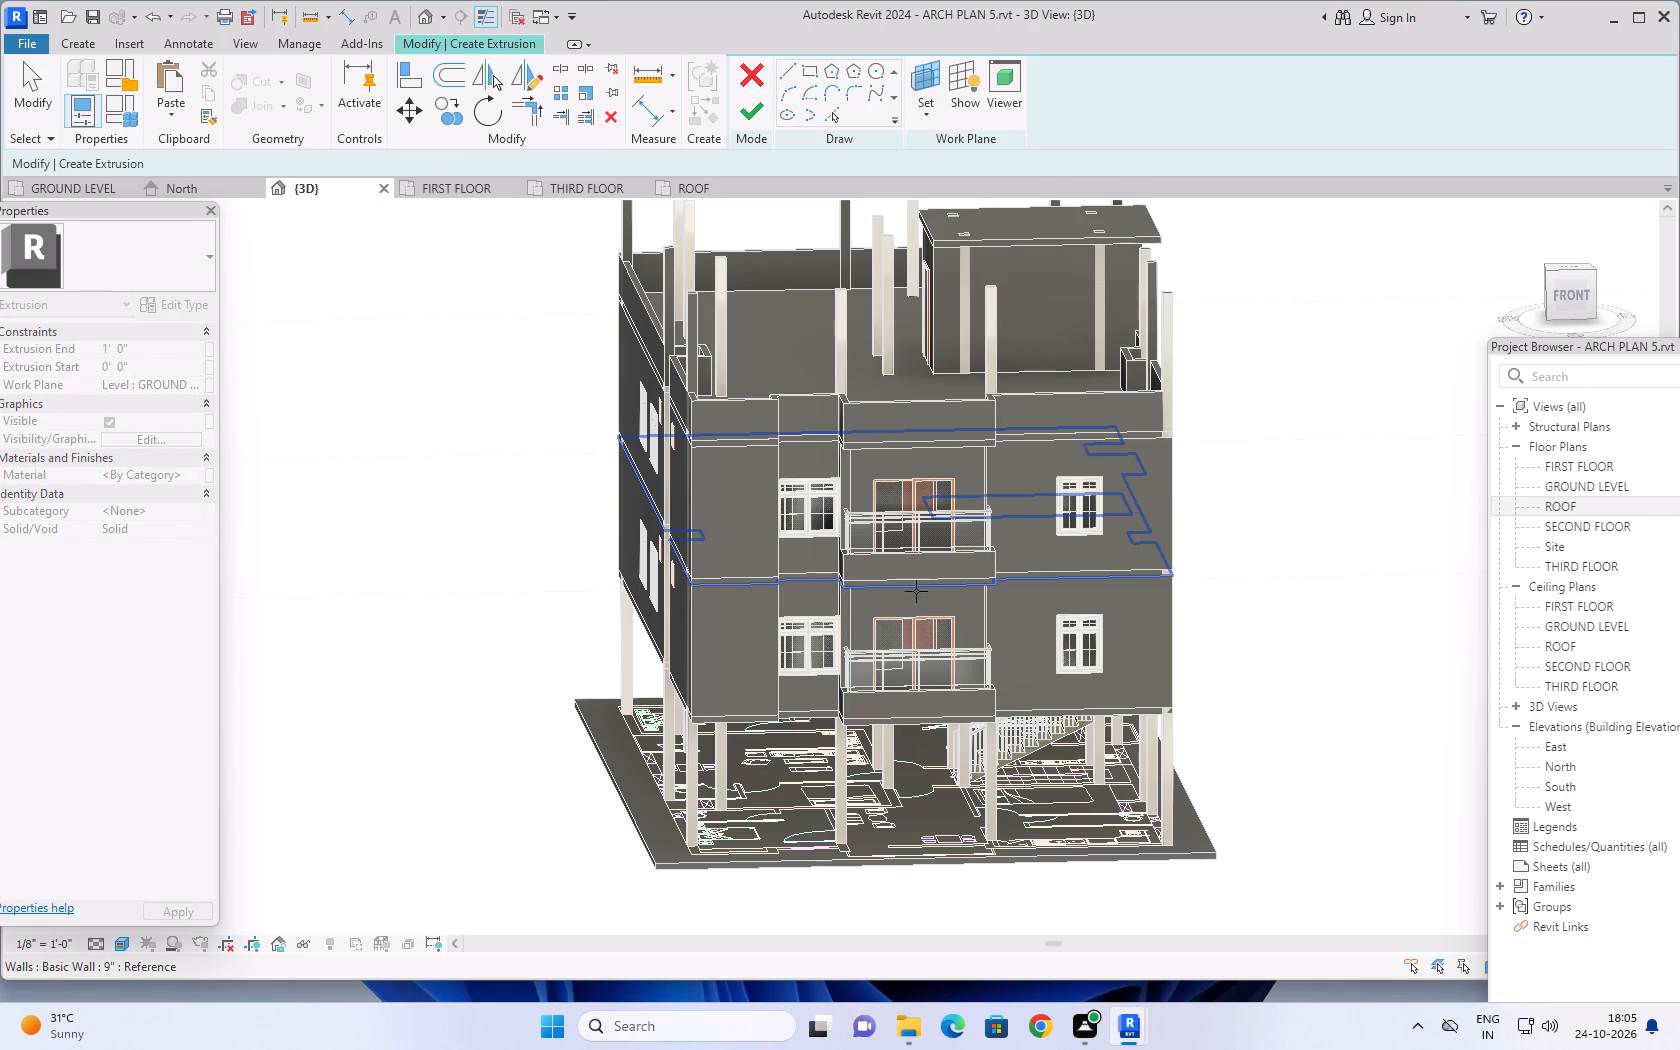
{"action": "middle_click_drag", "start_coordinate": [916, 591], "coordinate": [909, 500]}
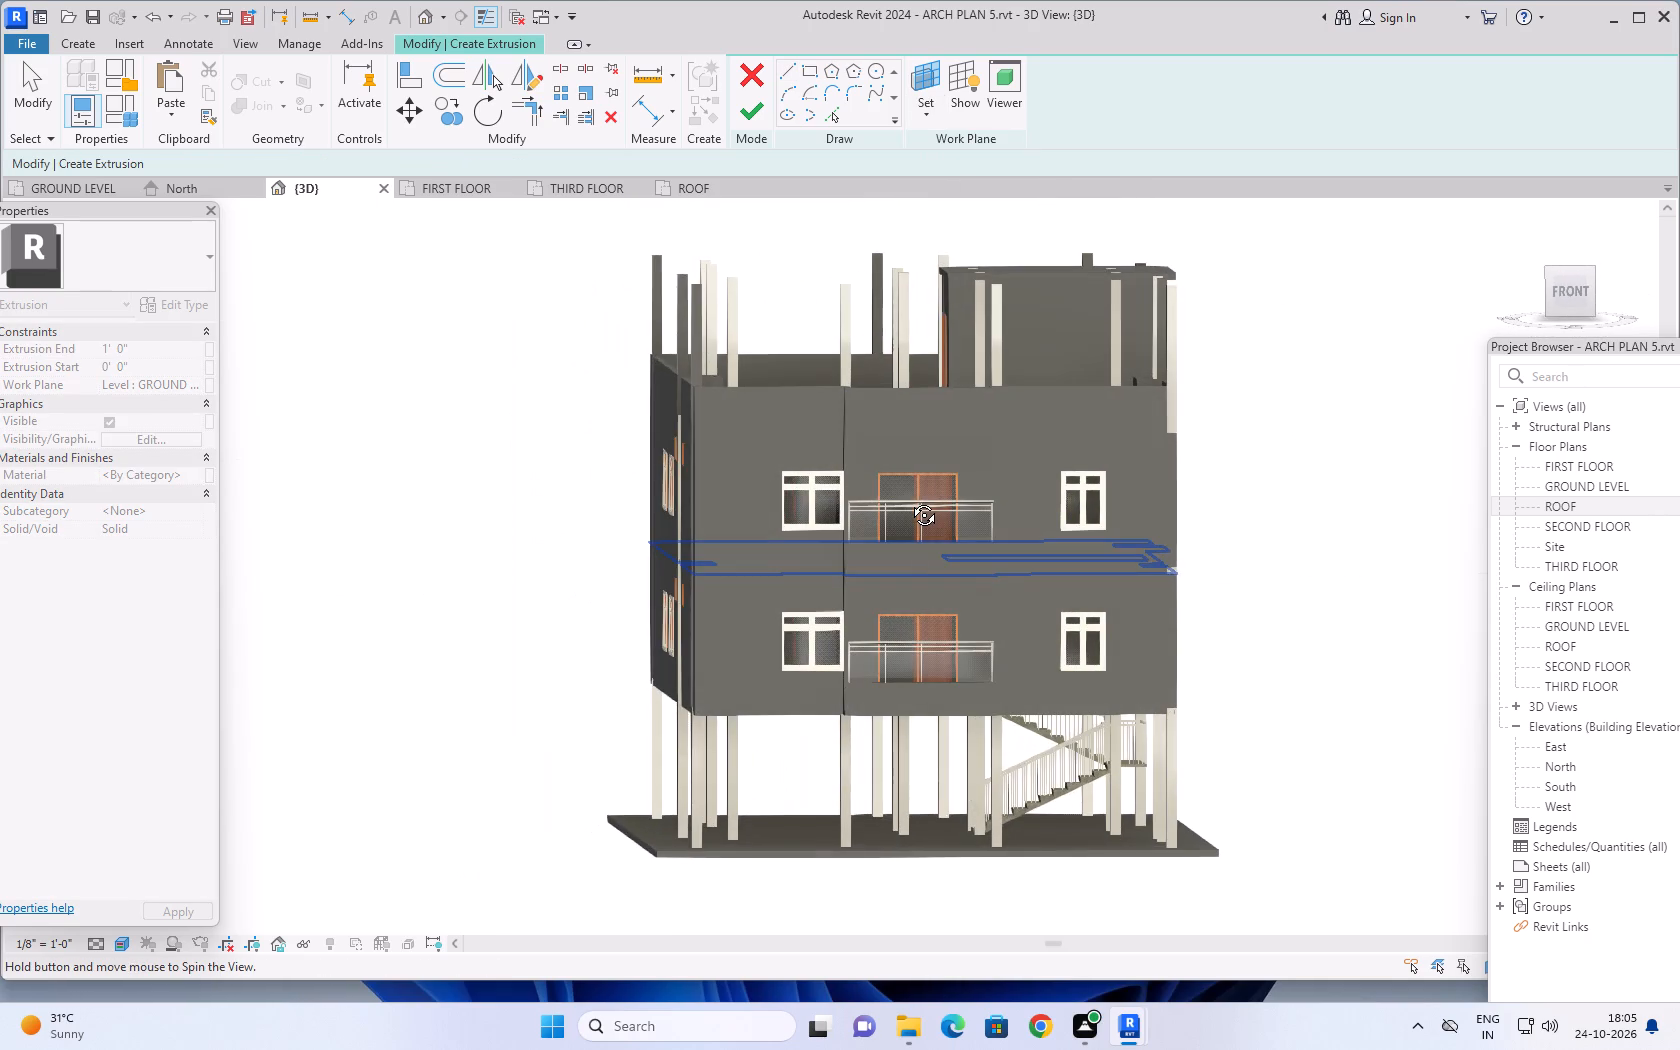
{"action": "middle_click_drag", "start_coordinate": [909, 500], "coordinate": [930, 543]}
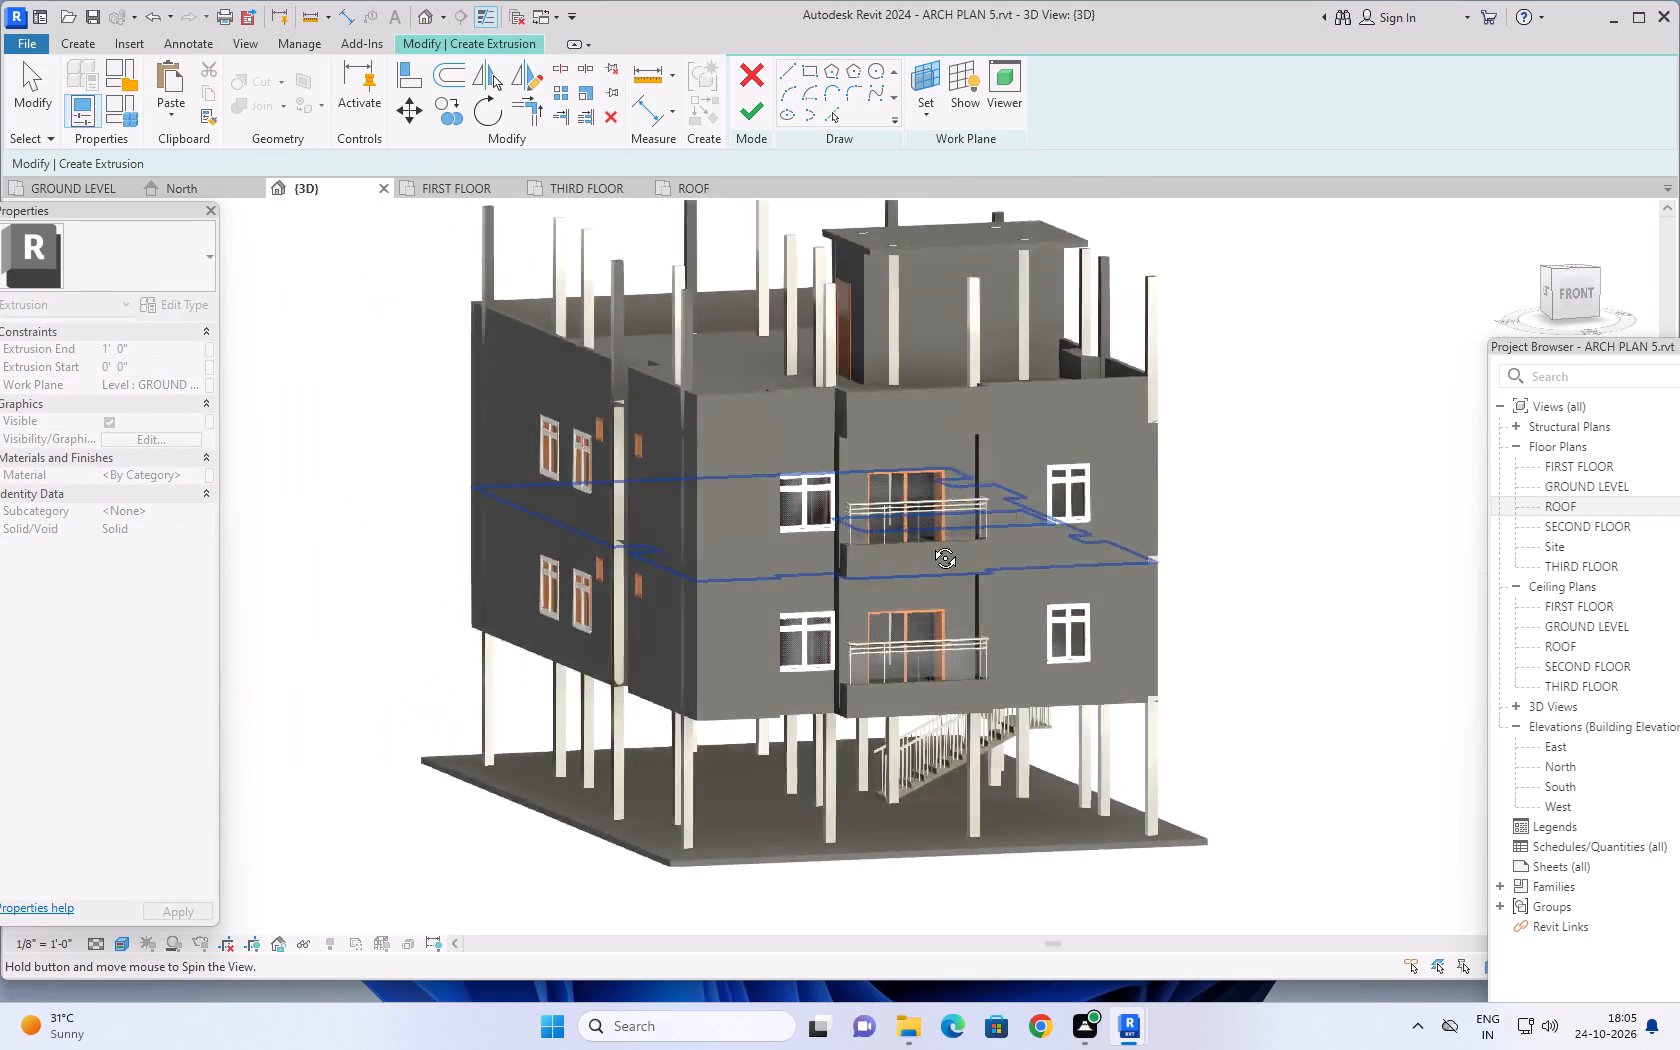
{"action": "middle_click_drag", "start_coordinate": [930, 543], "coordinate": [921, 542]}
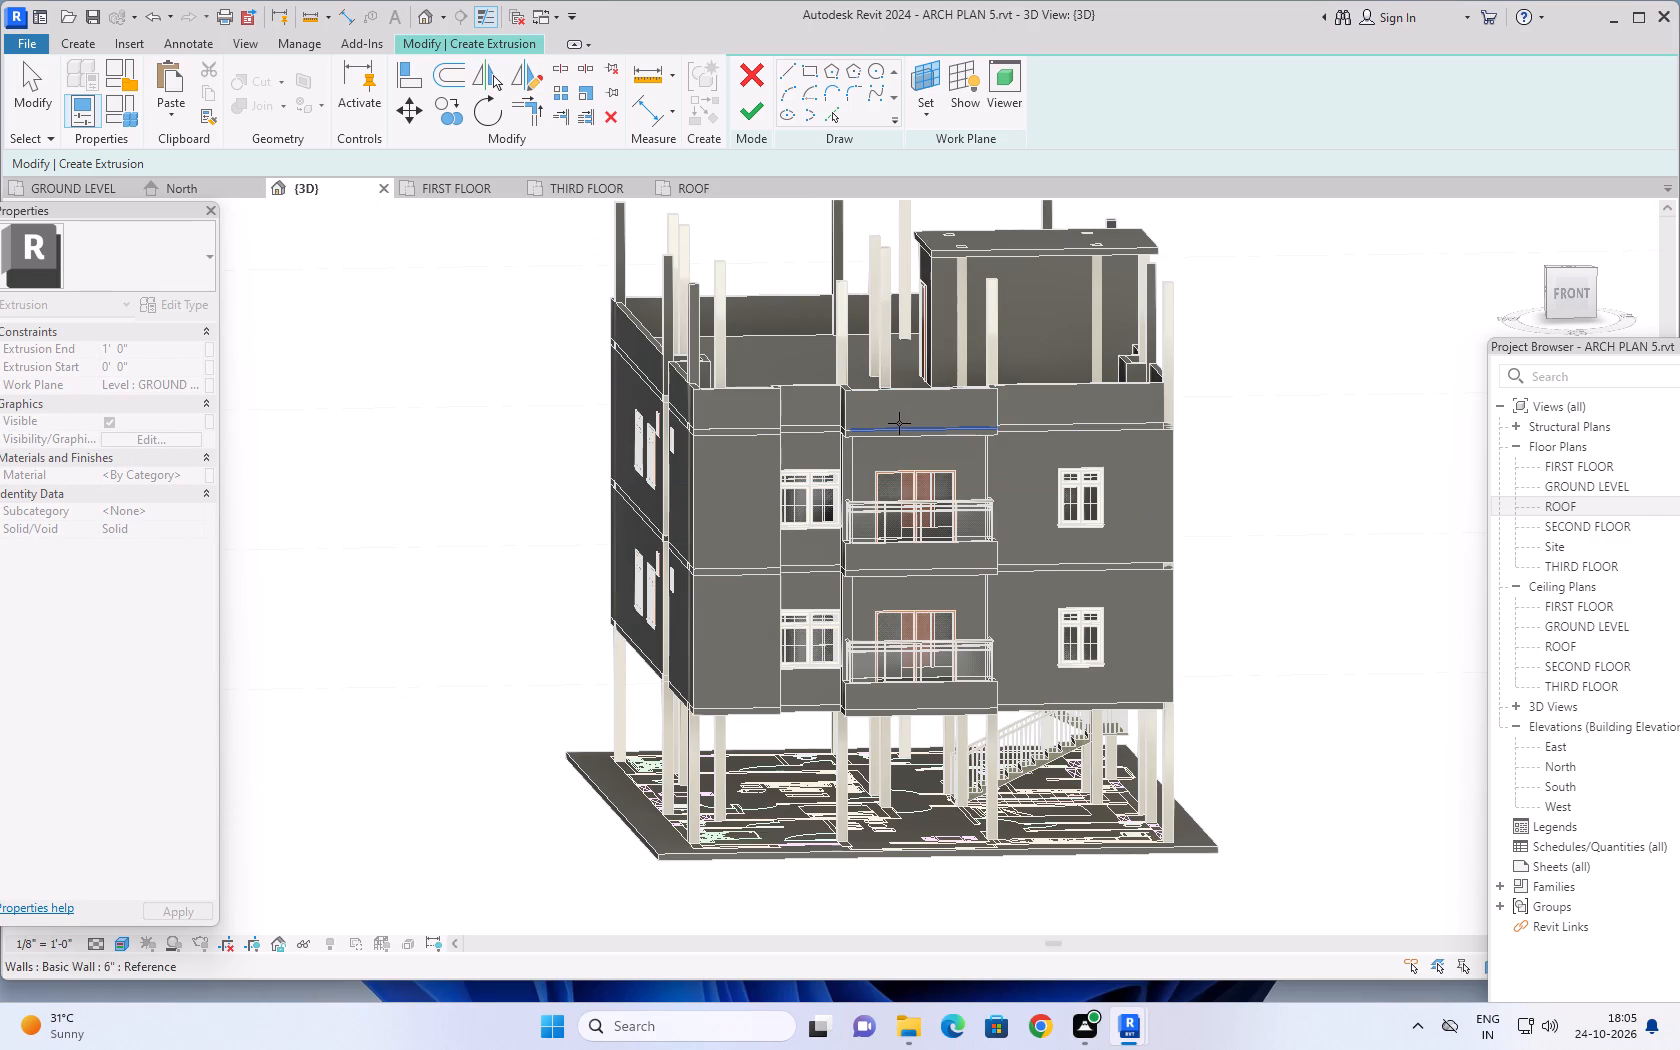
{"action": "scroll", "coordinate": [899, 429], "scroll_direction": "up", "scroll_amount": 3}
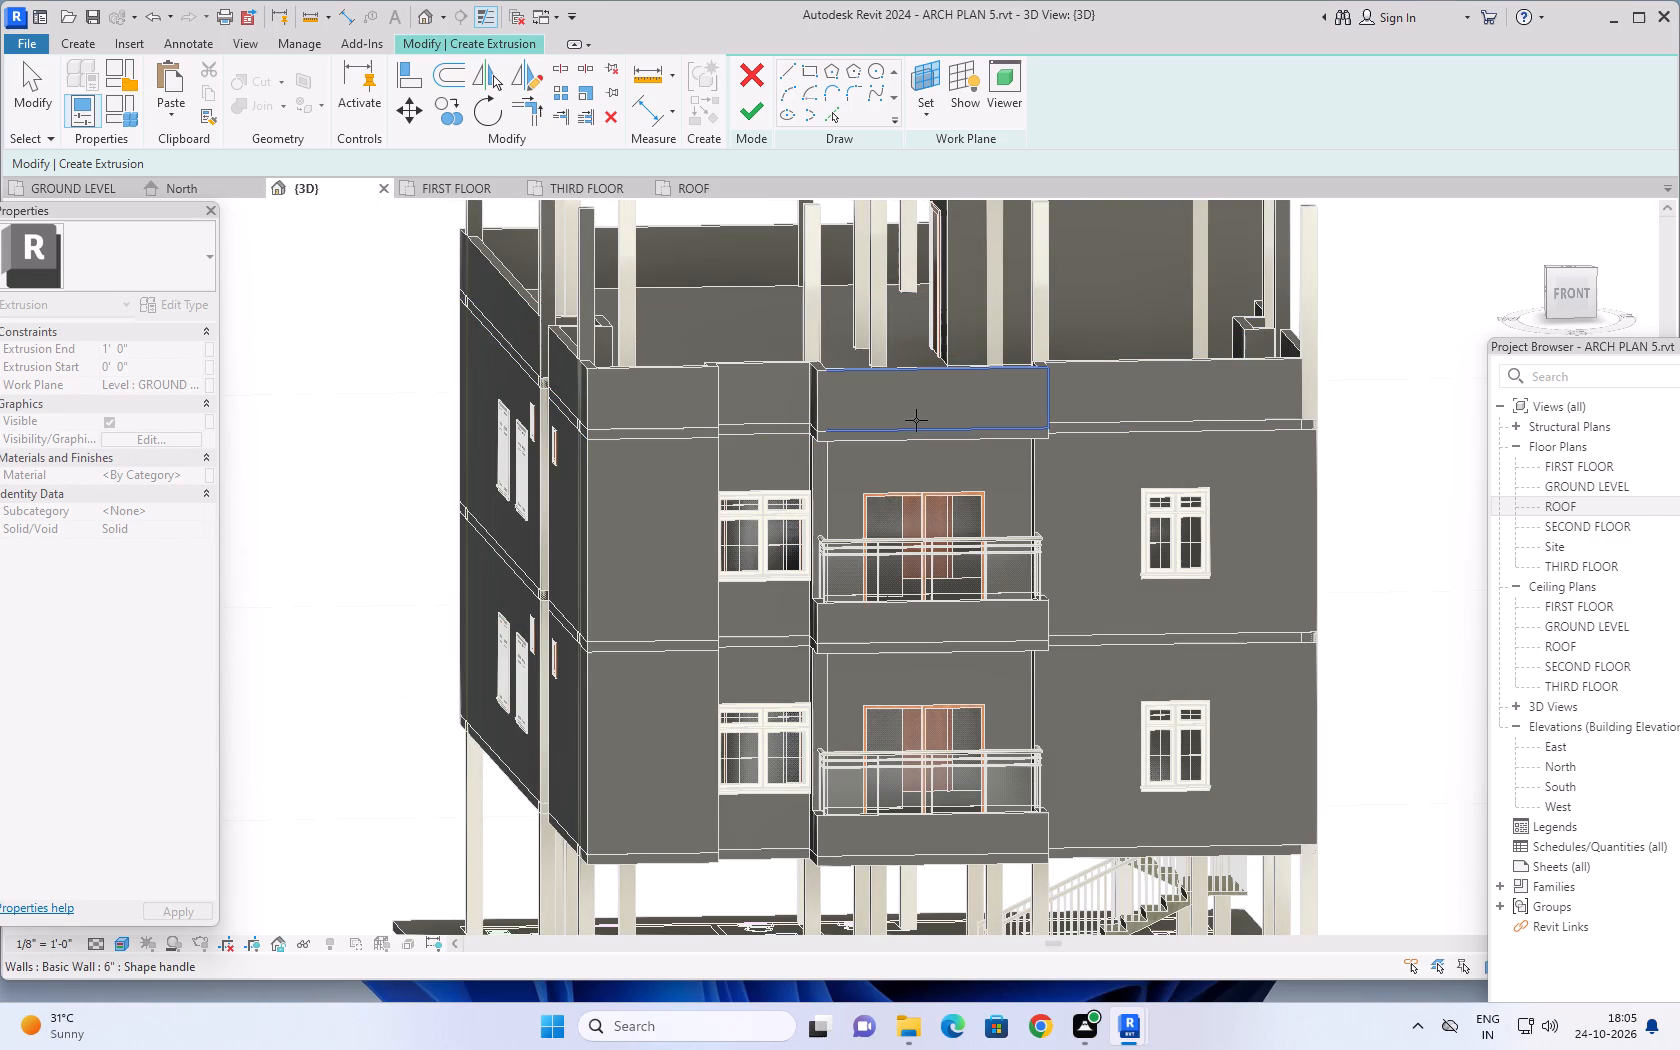
{"action": "left_click", "coordinate": [916, 419]}
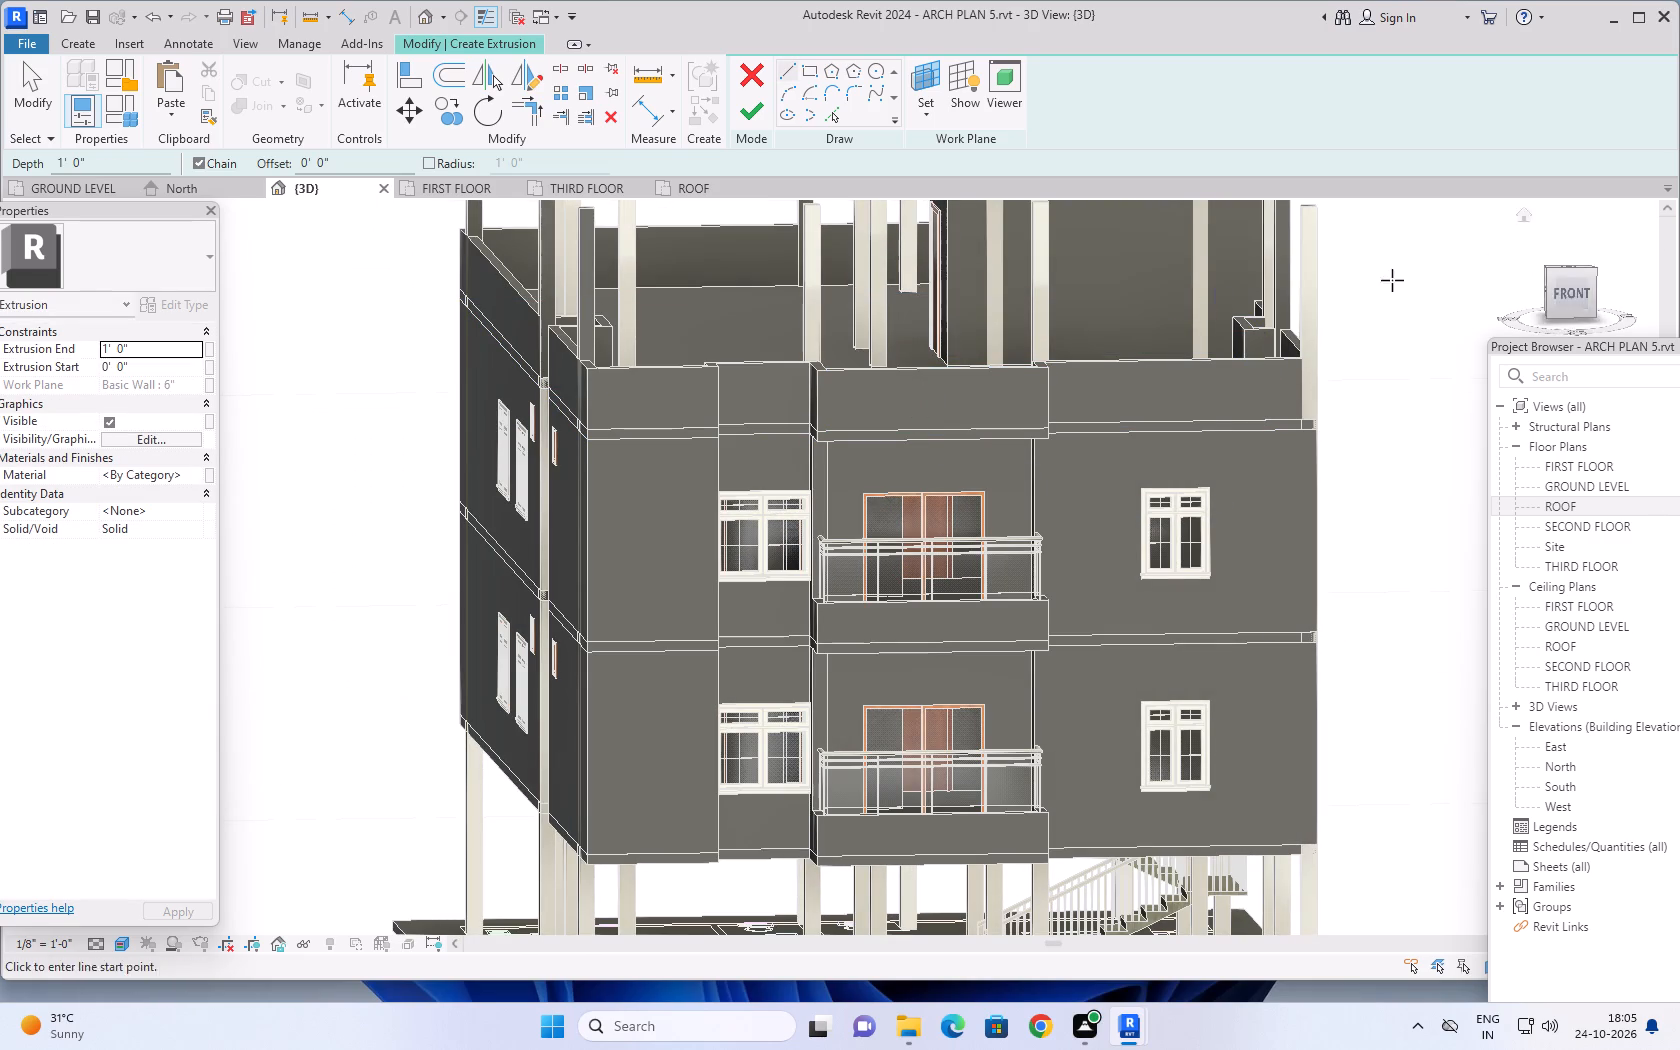
Sketch a rectangle from the parapet's upper-left corner to the lower-right corner of the lowest balcony slab.
{"action": "left_click", "coordinate": [809, 67]}
{"action": "scroll", "coordinate": [829, 410], "scroll_direction": "up", "scroll_amount": 2}
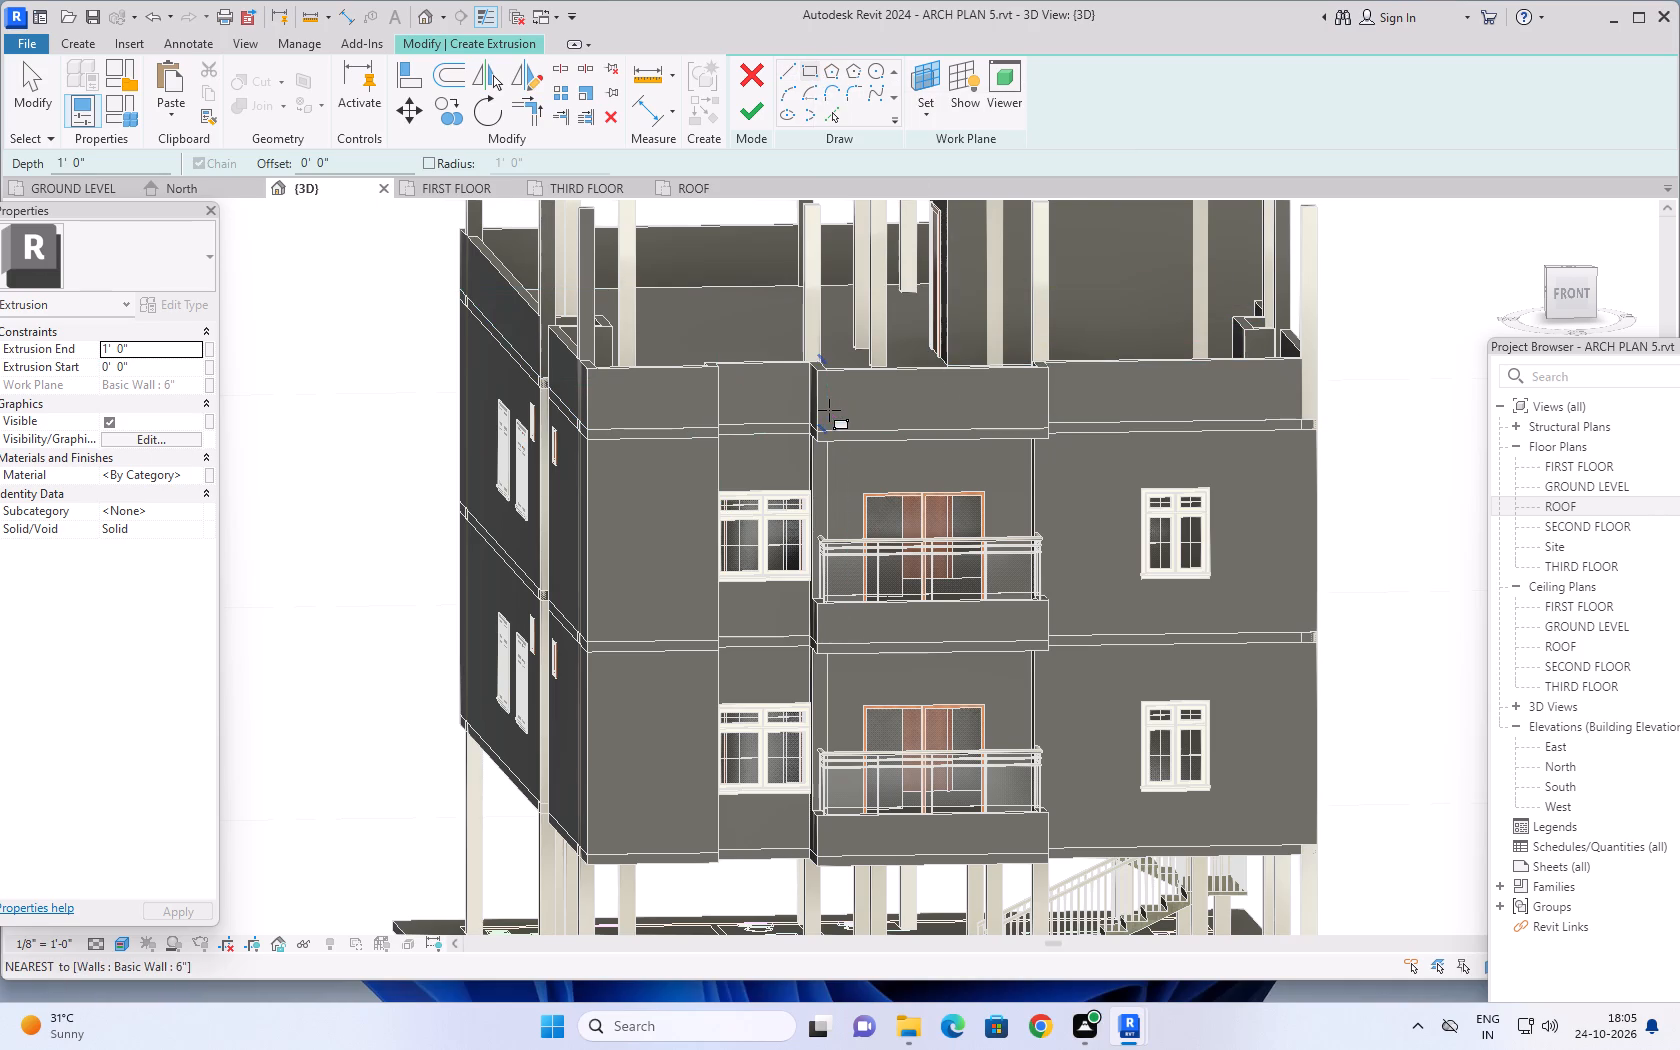
{"action": "scroll", "coordinate": [829, 410], "scroll_direction": "up", "scroll_amount": 2}
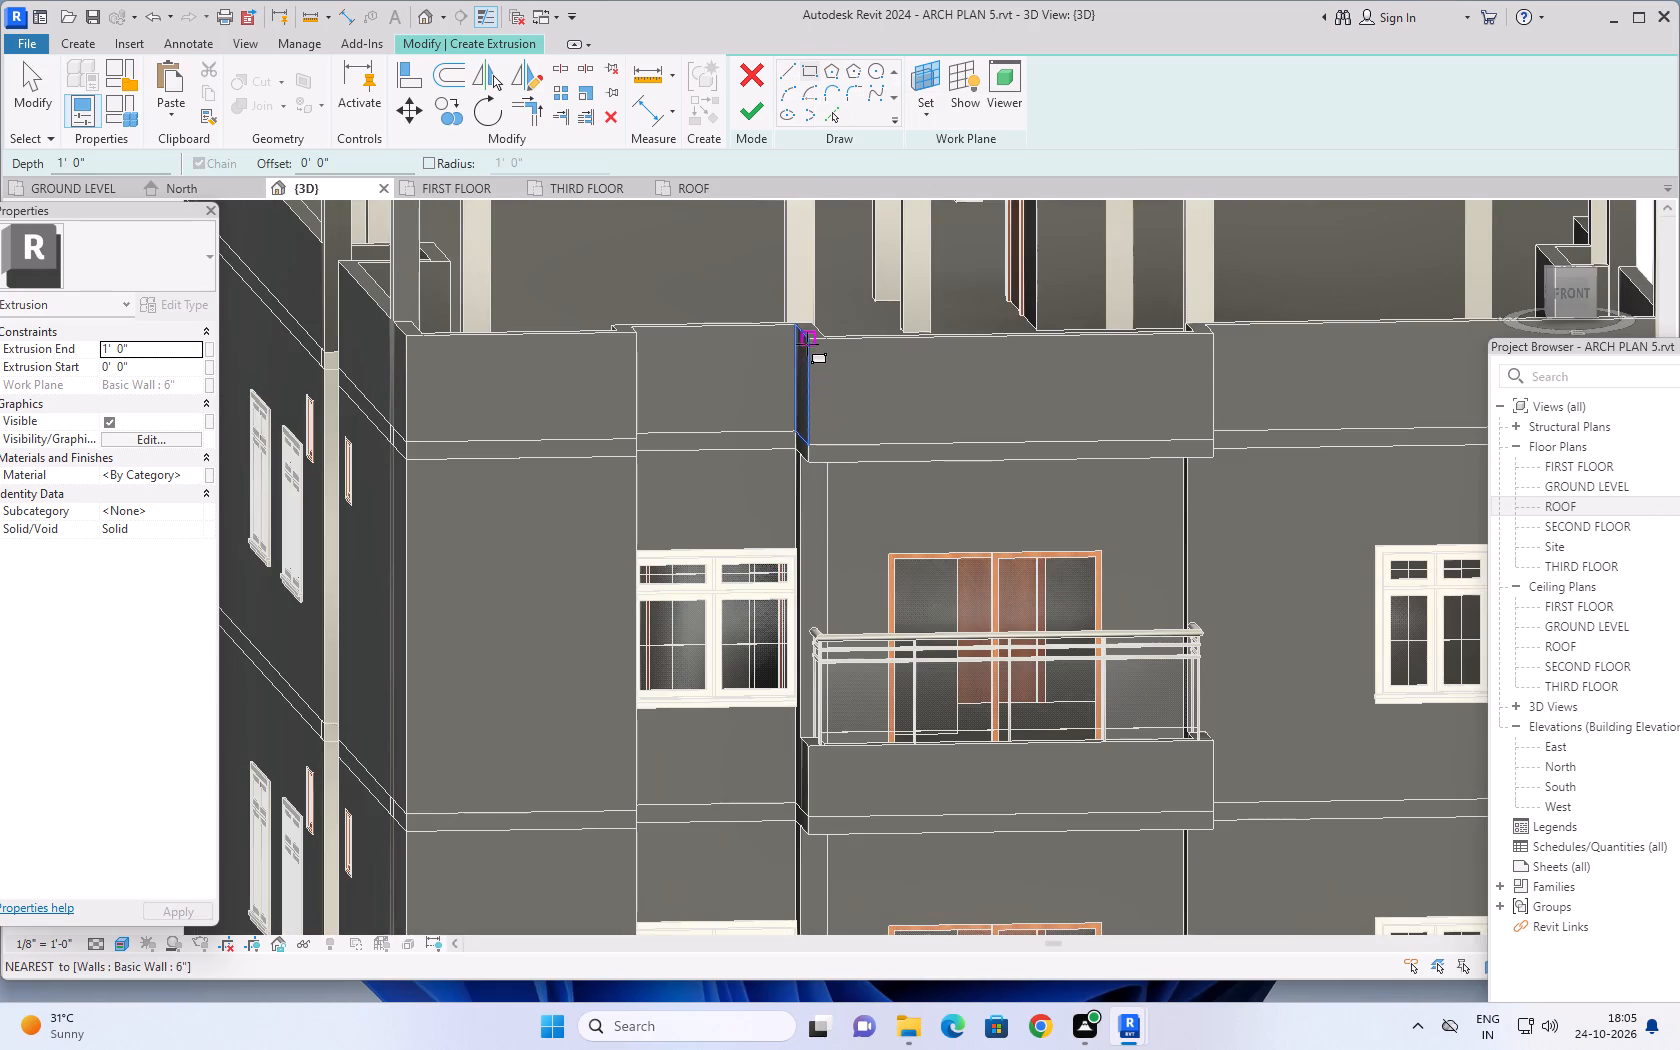
{"action": "left_click", "coordinate": [809, 341]}
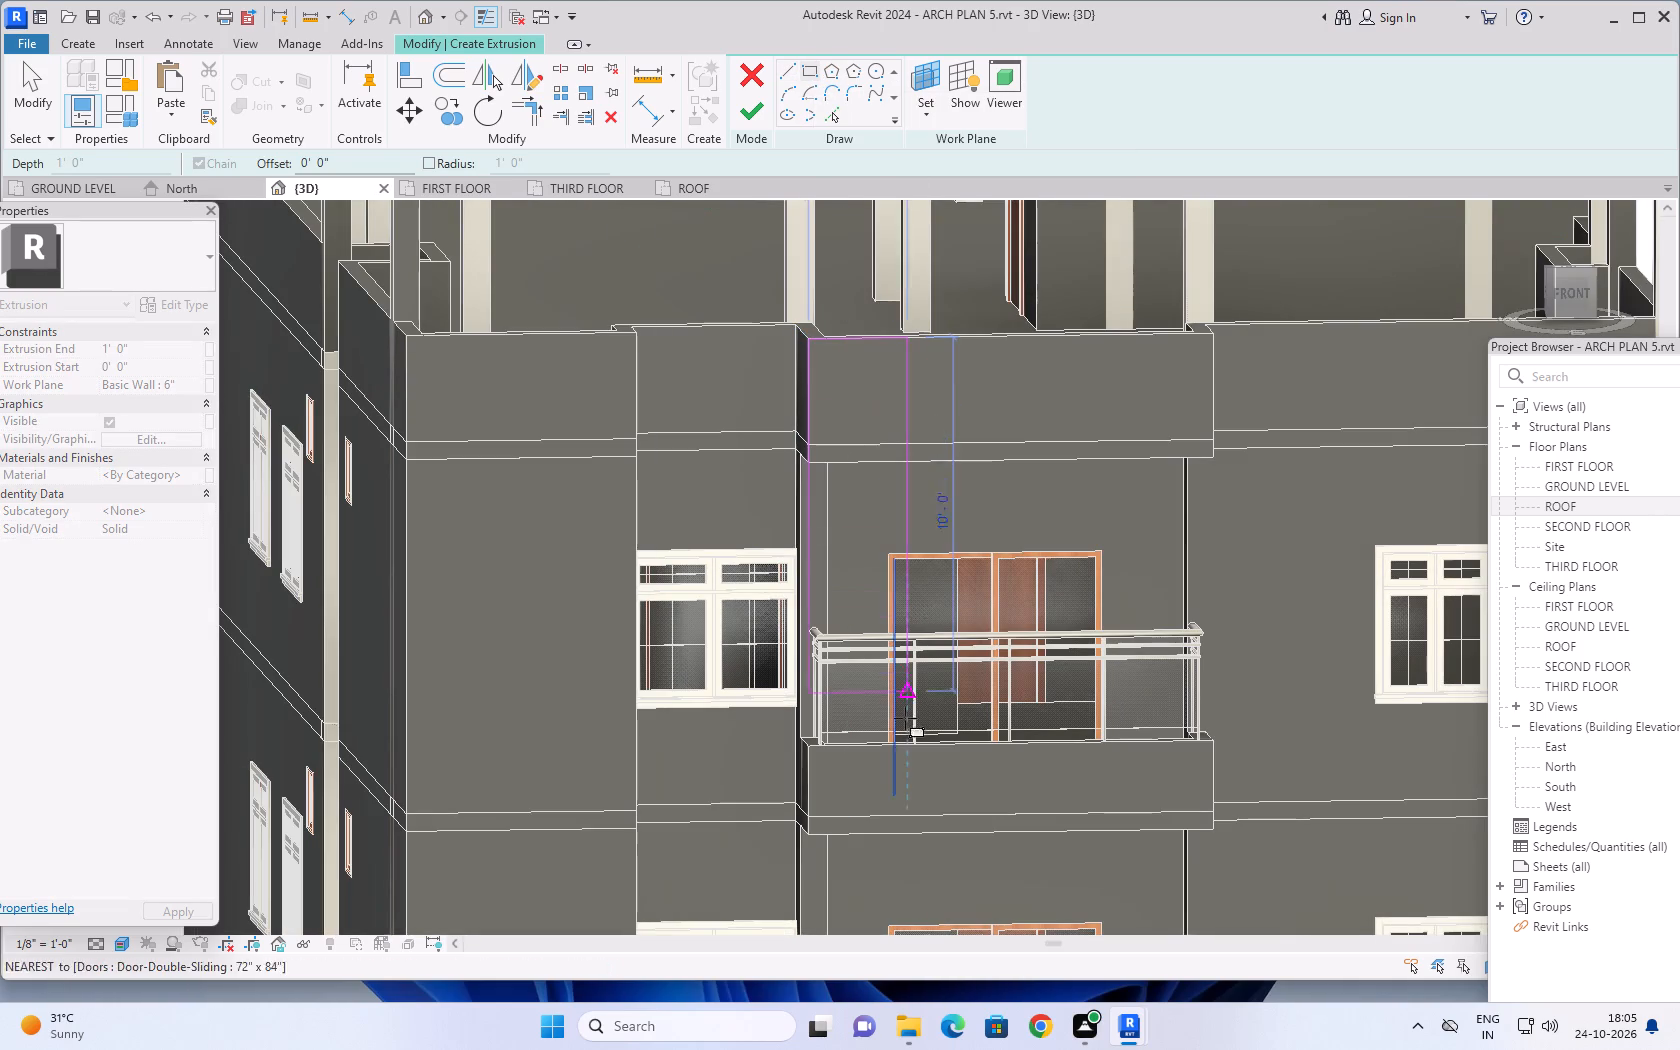
{"action": "scroll", "coordinate": [951, 747], "scroll_direction": "down", "scroll_amount": 3}
{"action": "middle_click_drag", "start_coordinate": [955, 763], "coordinate": [903, 428]}
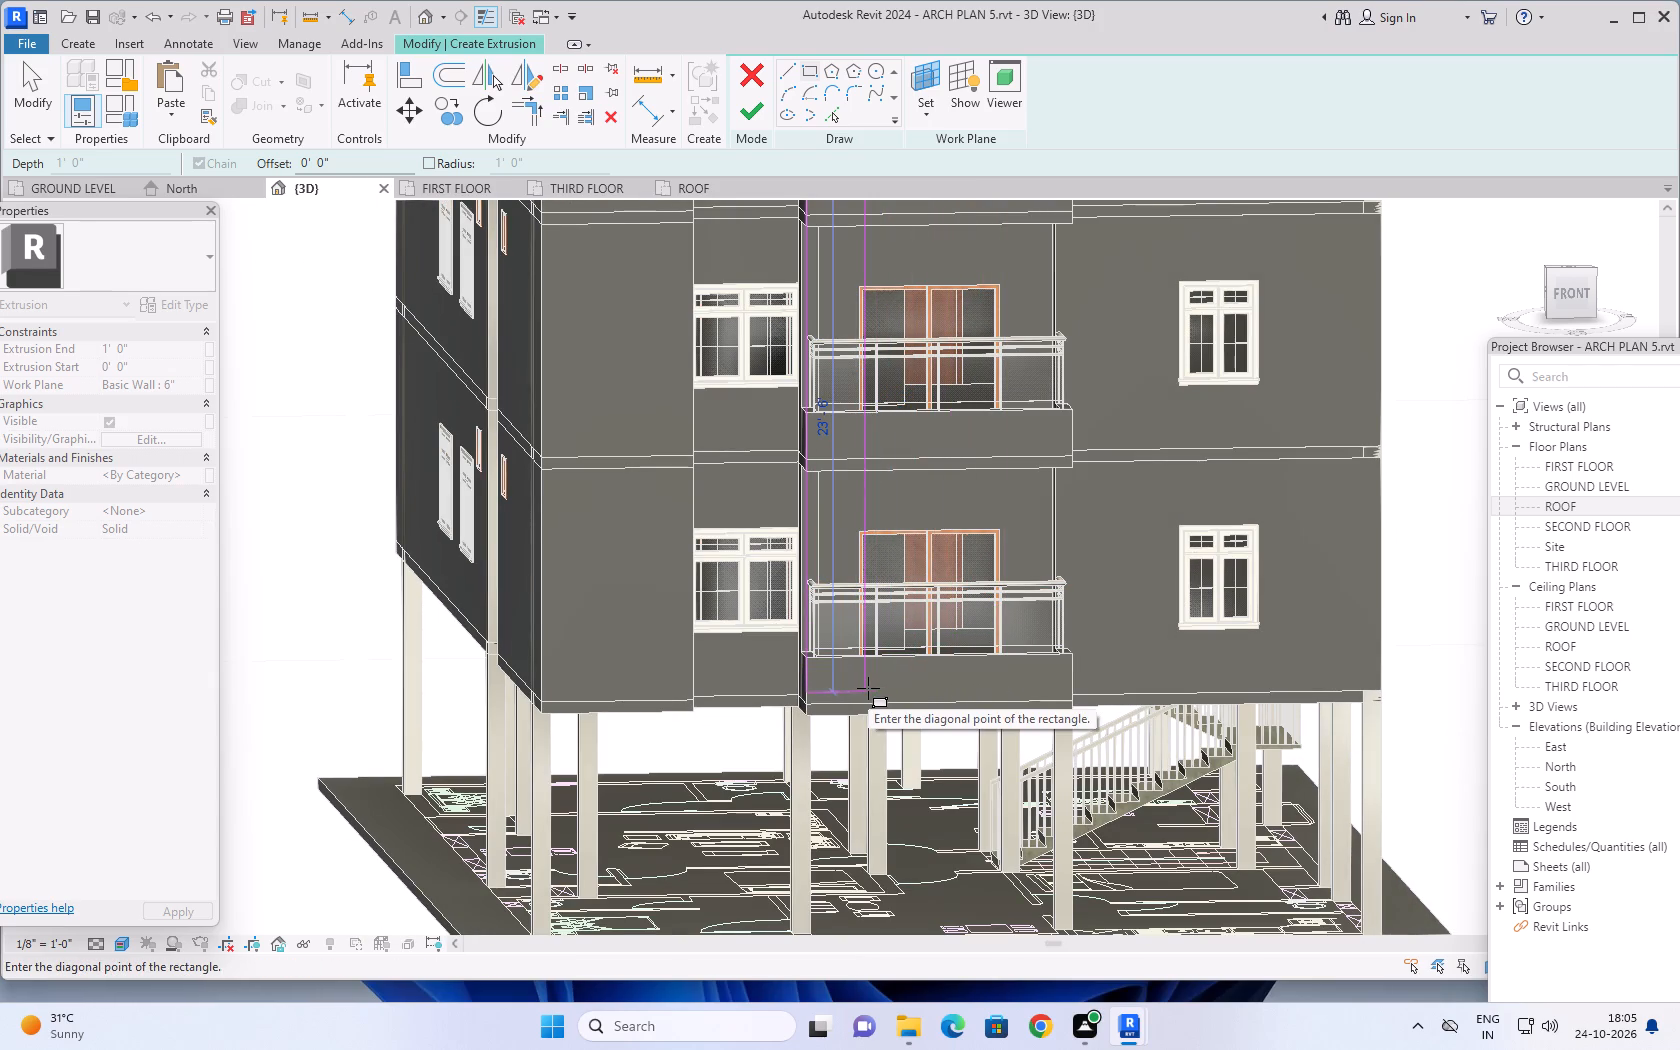
{"action": "scroll", "coordinate": [1069, 711], "scroll_direction": "up", "scroll_amount": 3}
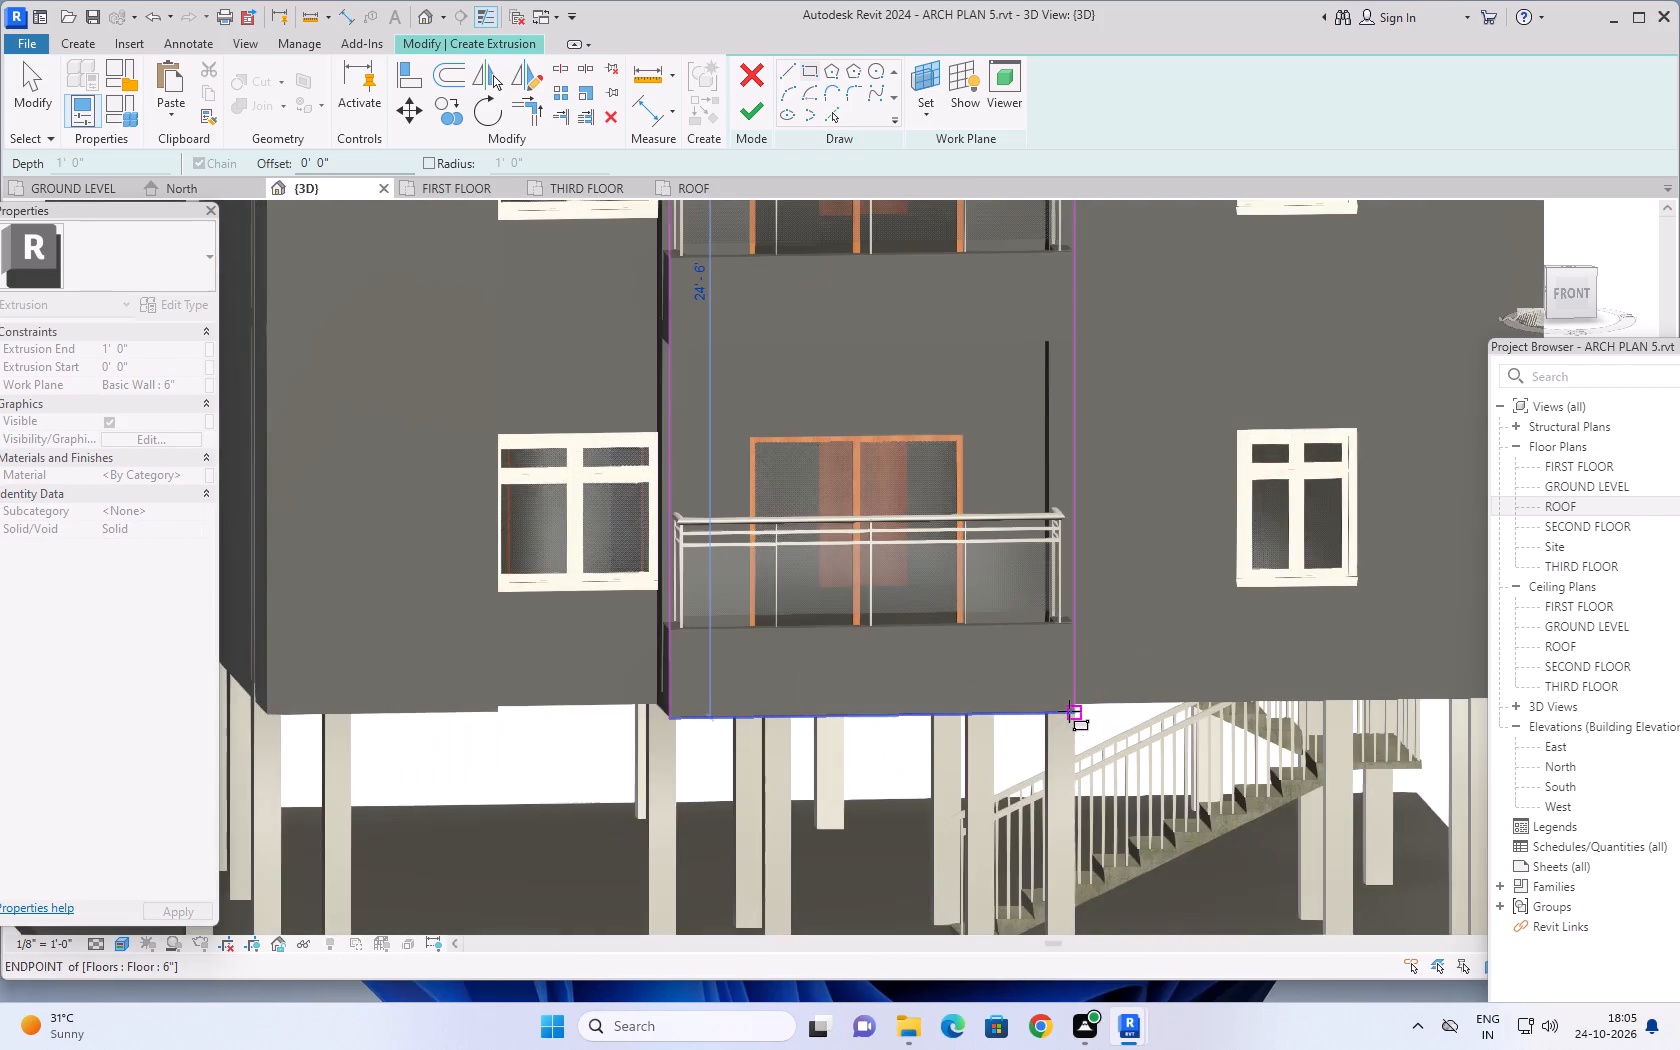
{"action": "scroll", "coordinate": [1070, 707], "scroll_direction": "up", "scroll_amount": 4}
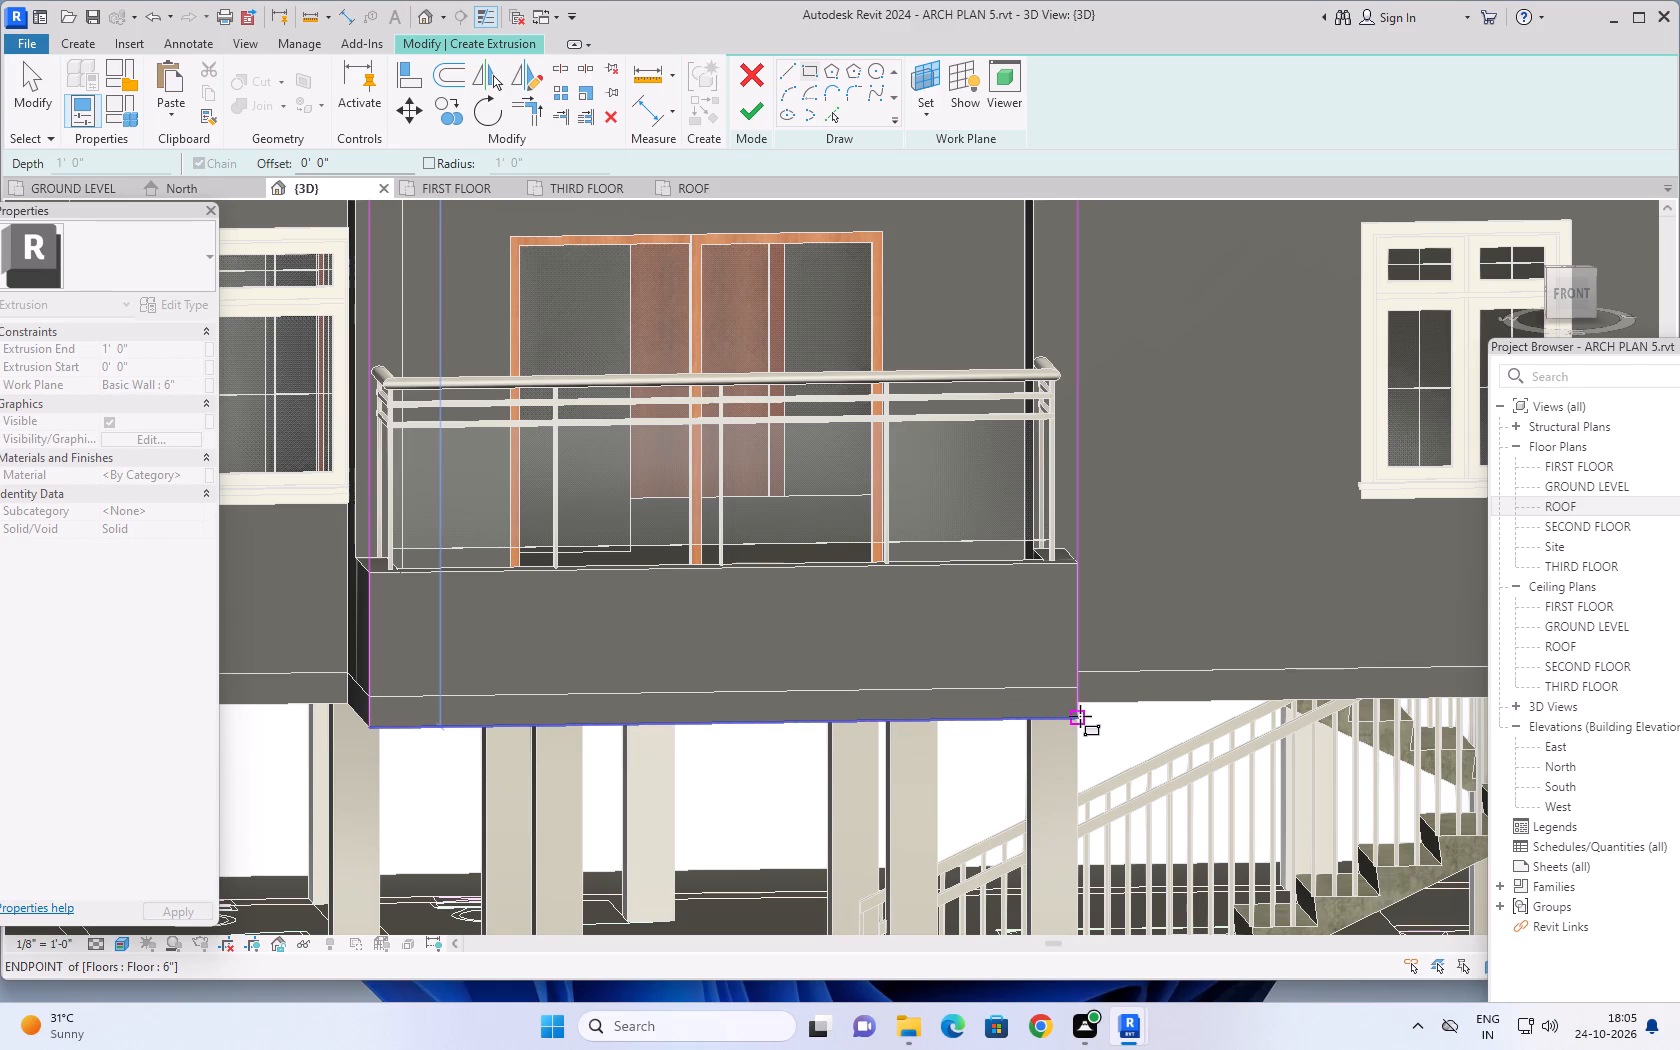
{"action": "middle_click_drag", "start_coordinate": [1077, 716], "coordinate": [1029, 716], "text": "shift"}
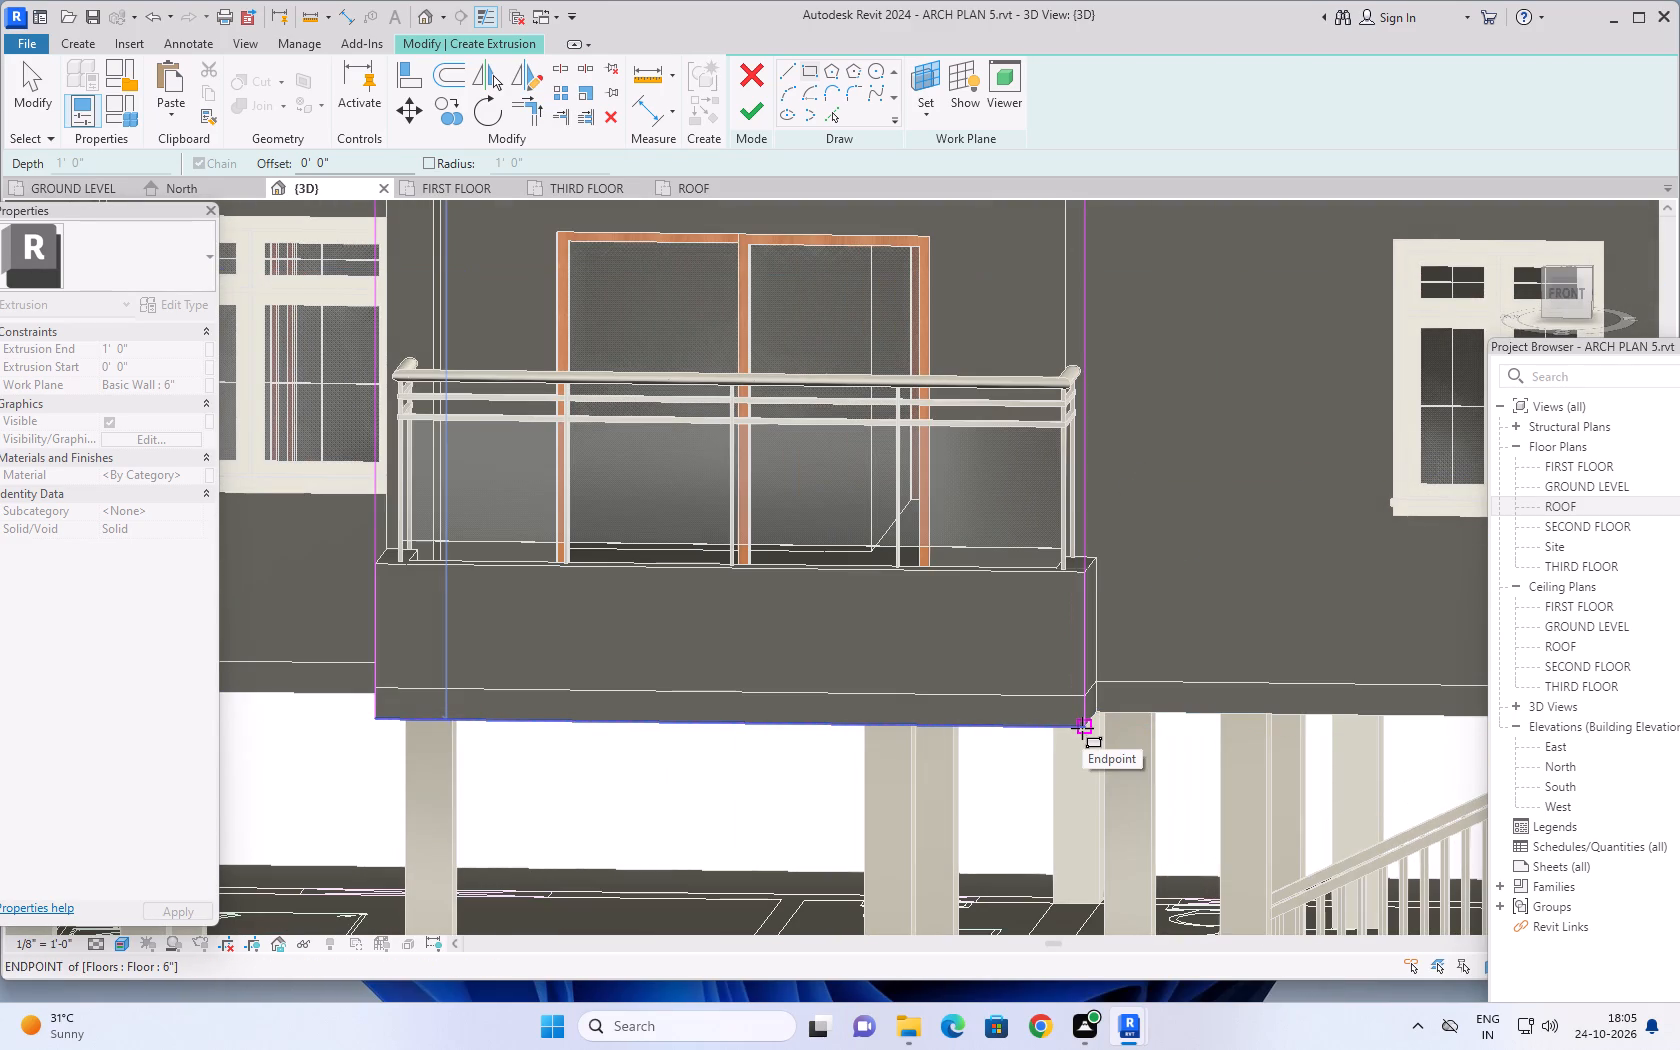
{"action": "left_click", "coordinate": [1082, 728]}
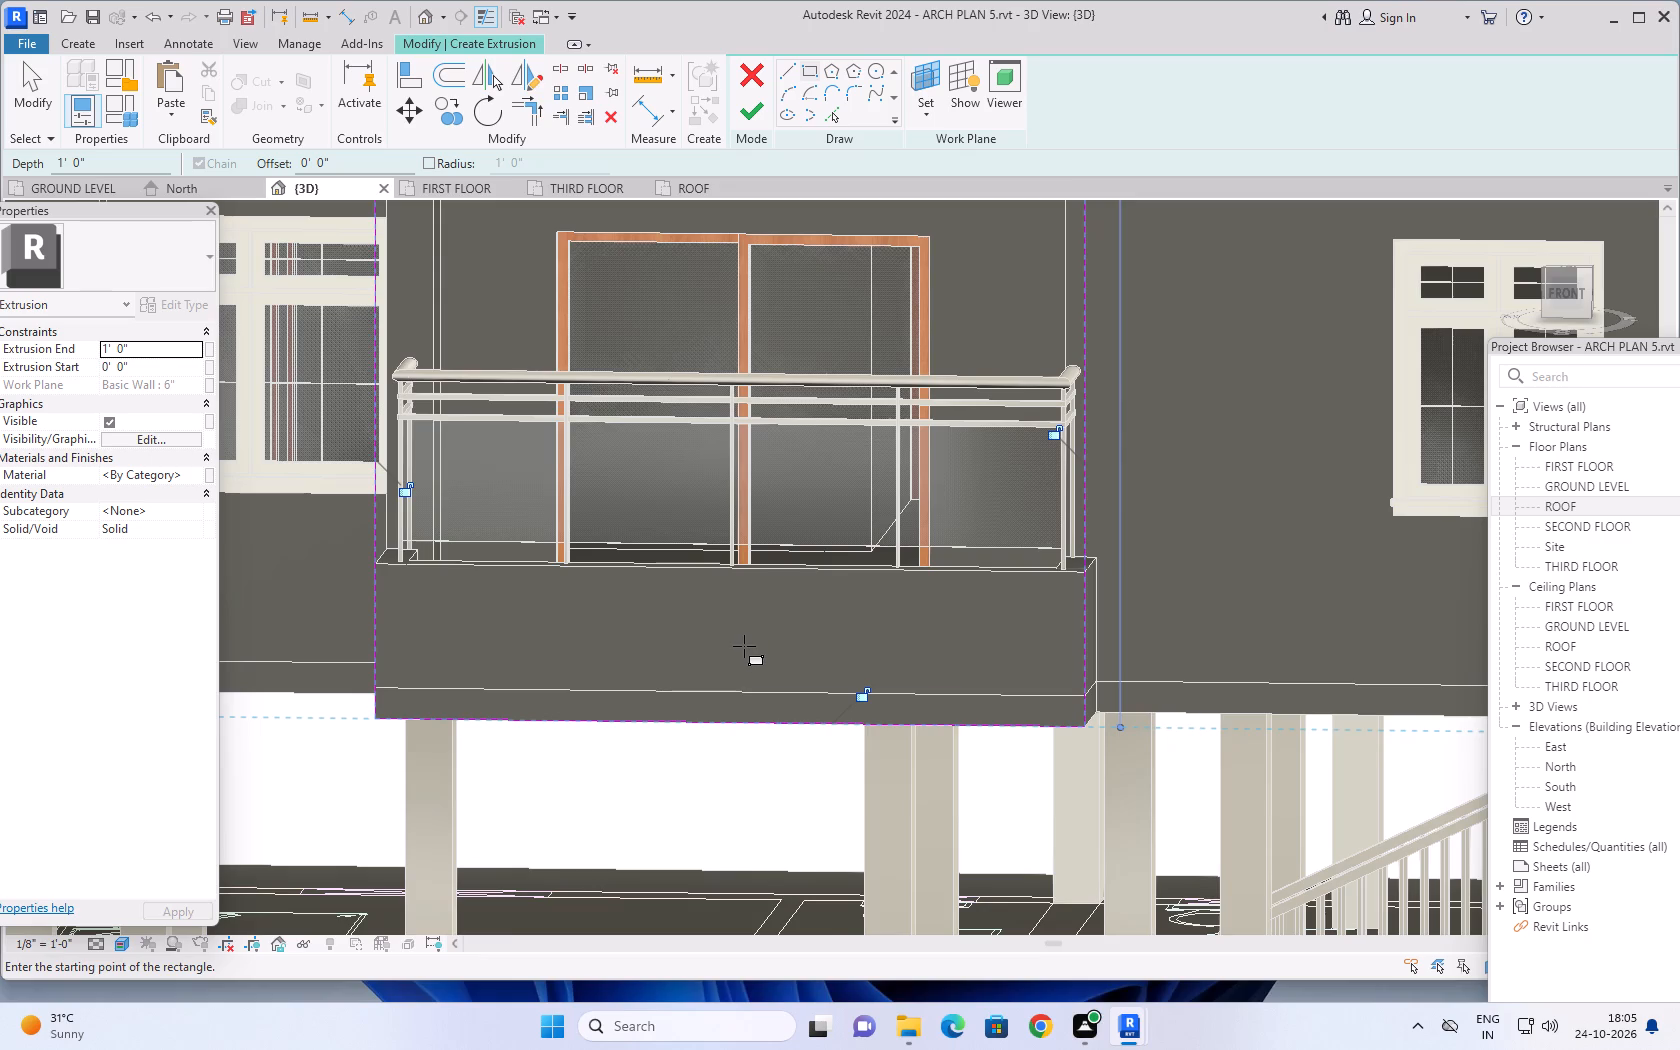
Set the extrusion end to 2' and complete the solid extrusion over the stacked balconies.
{"action": "middle_click_drag", "start_coordinate": [744, 646], "coordinate": [874, 666], "text": "shift"}
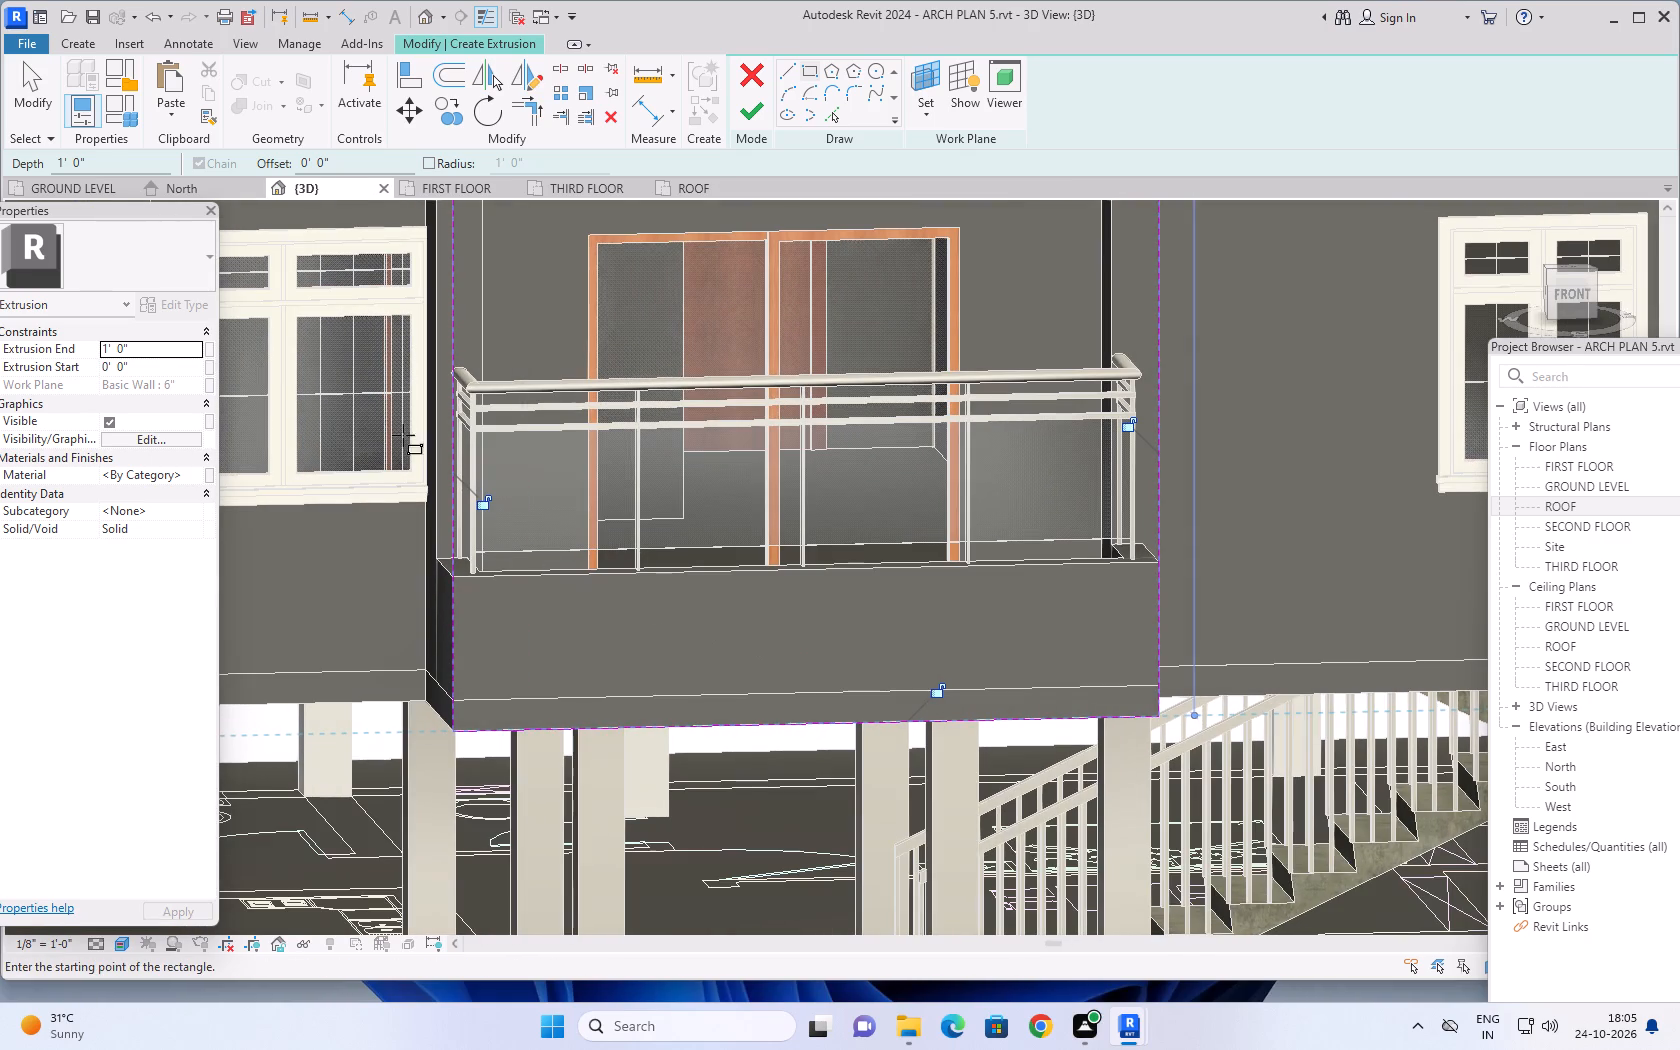
{"action": "left_click", "coordinate": [156, 353]}
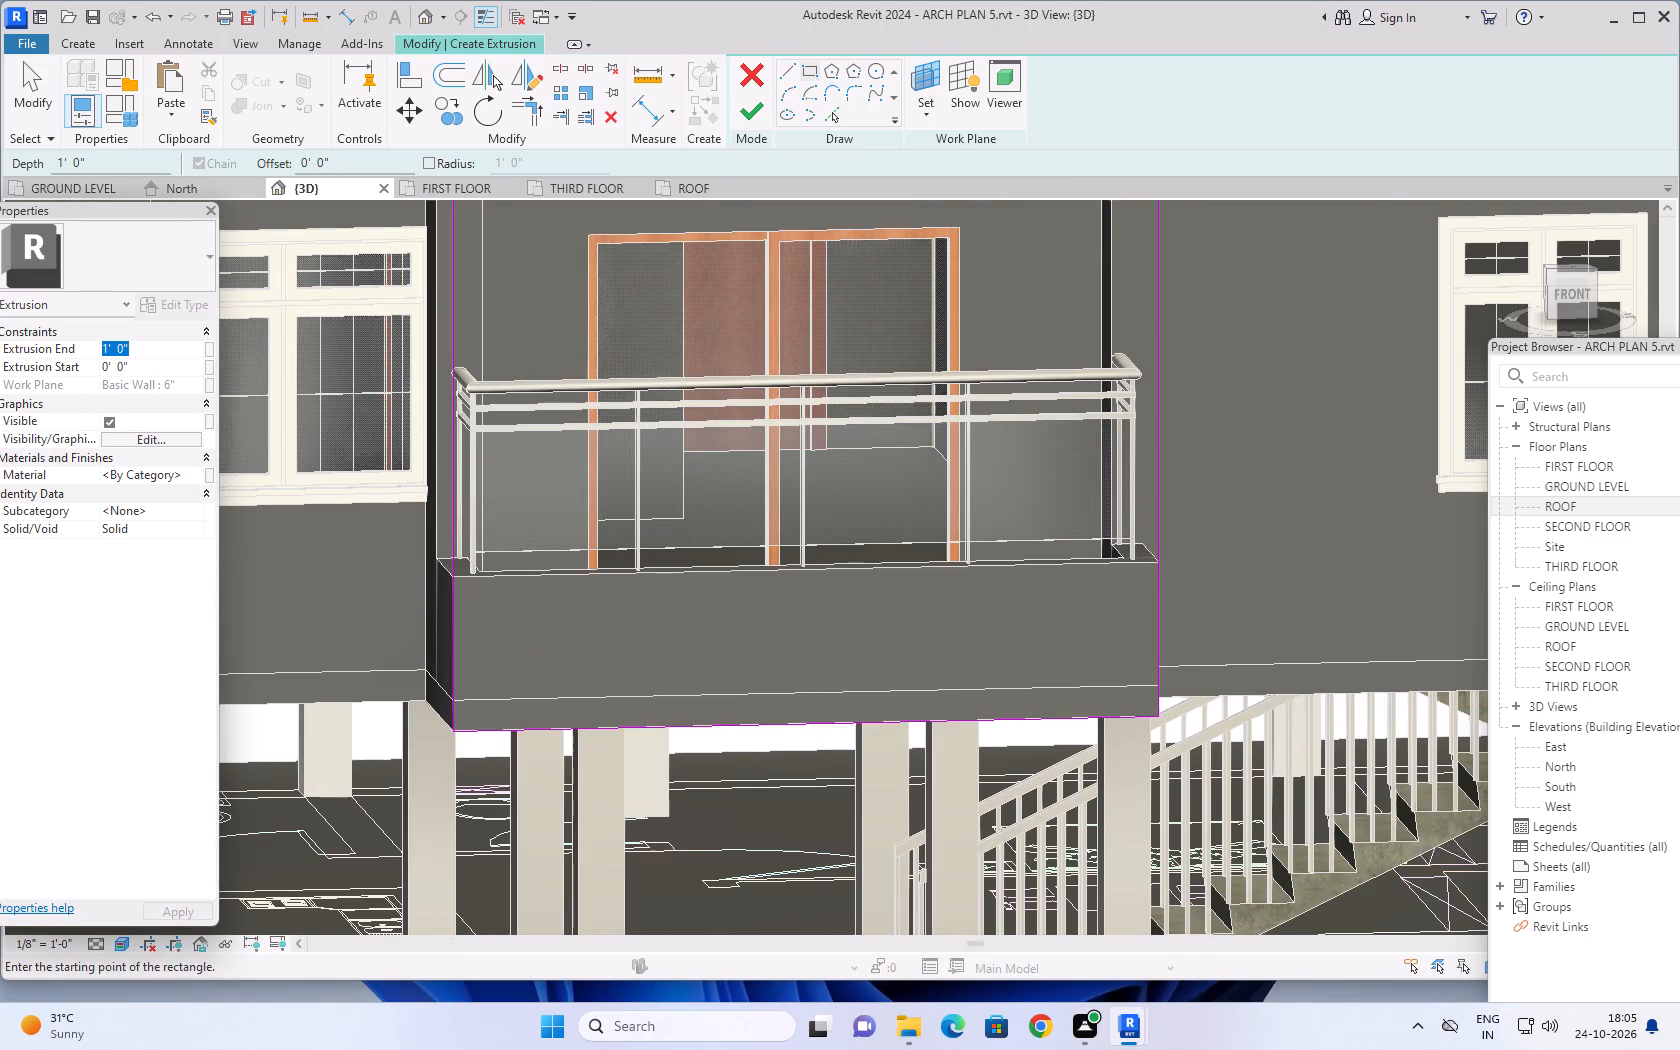
{"action": "type", "text": "2'"}
{"action": "key", "text": "Return"}
{"action": "key", "text": "Return"}
{"action": "scroll", "coordinate": [774, 433], "scroll_direction": "down", "scroll_amount": 1}
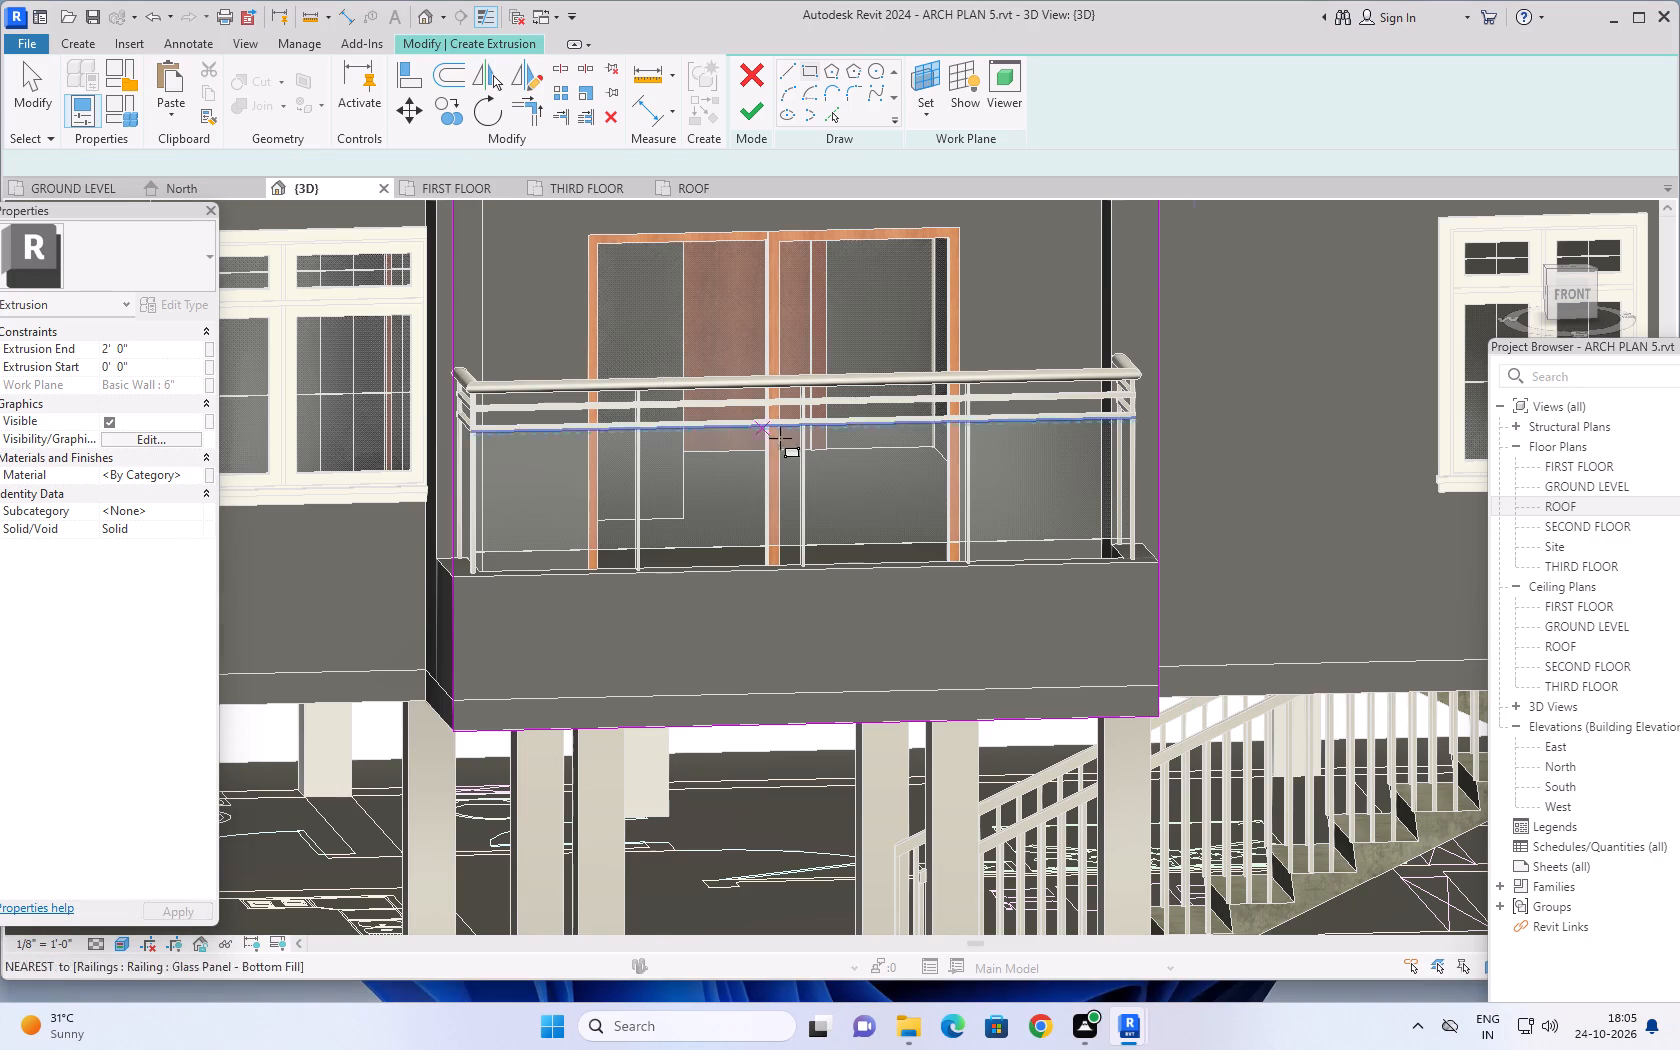
{"action": "scroll", "coordinate": [787, 445], "scroll_direction": "down", "scroll_amount": 3}
{"action": "scroll", "coordinate": [893, 430], "scroll_direction": "down", "scroll_amount": 4}
{"action": "middle_click_drag", "start_coordinate": [1028, 315], "coordinate": [1017, 360]}
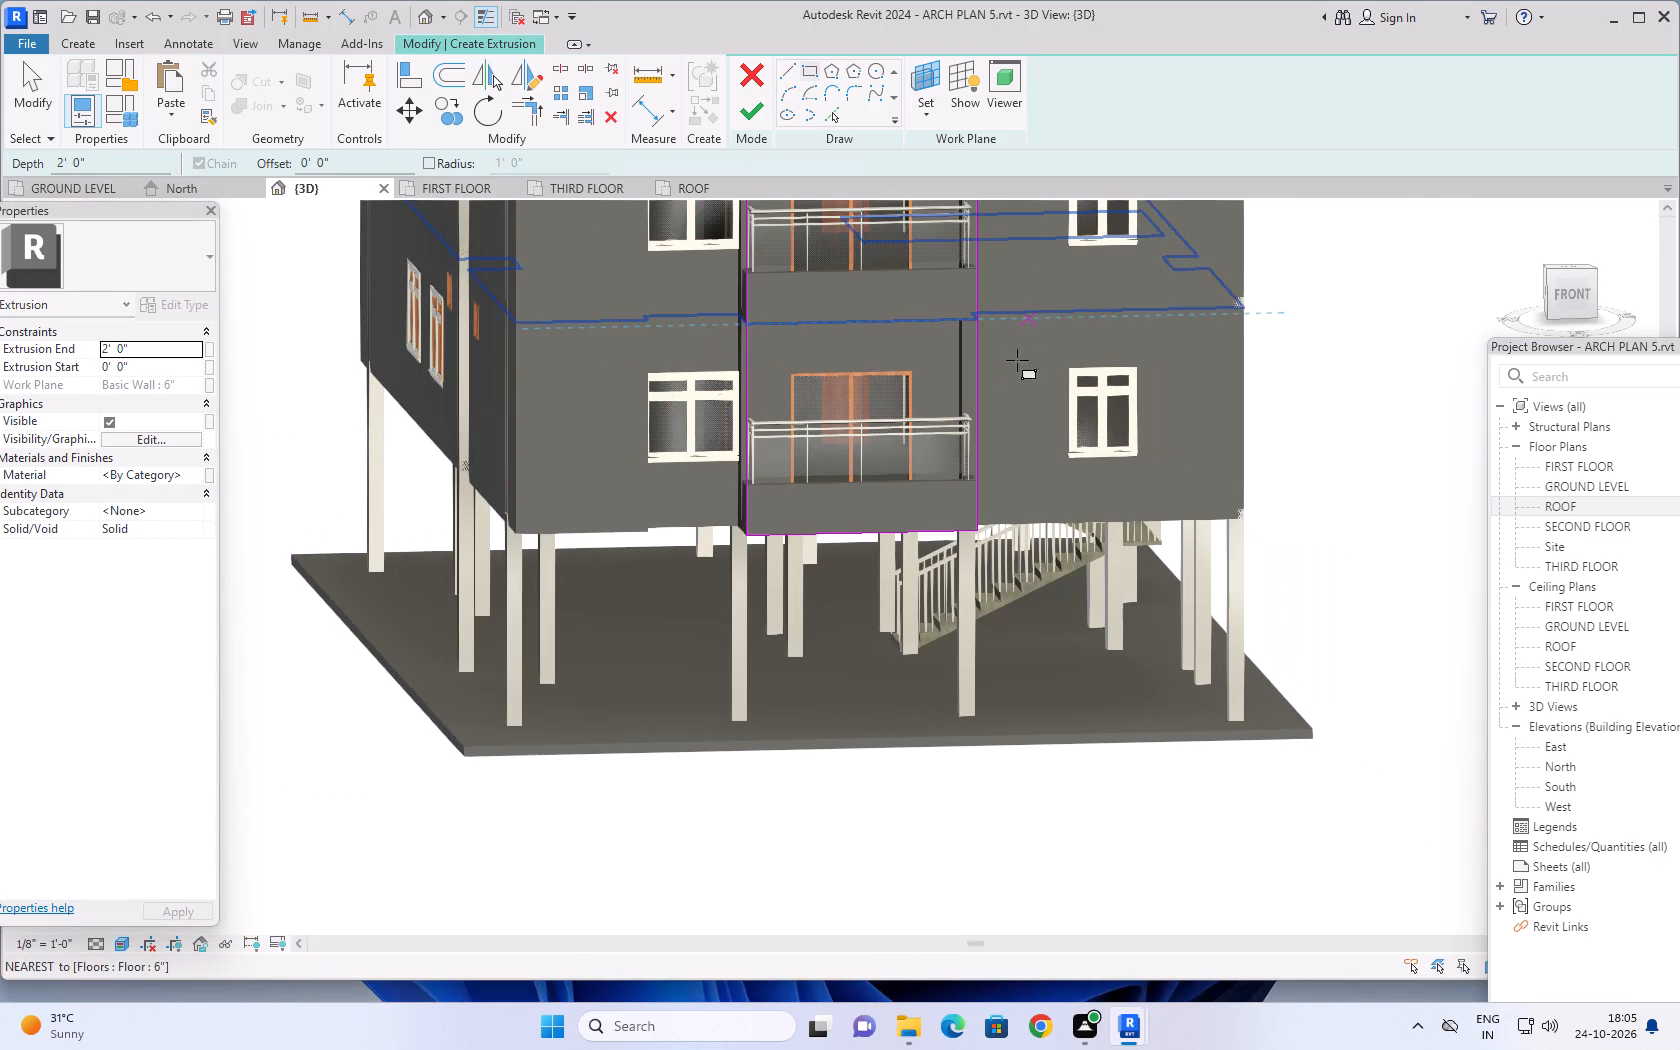
{"action": "middle_click_drag", "start_coordinate": [1017, 360], "coordinate": [990, 458]}
{"action": "scroll", "coordinate": [1077, 399], "scroll_direction": "down", "scroll_amount": 2}
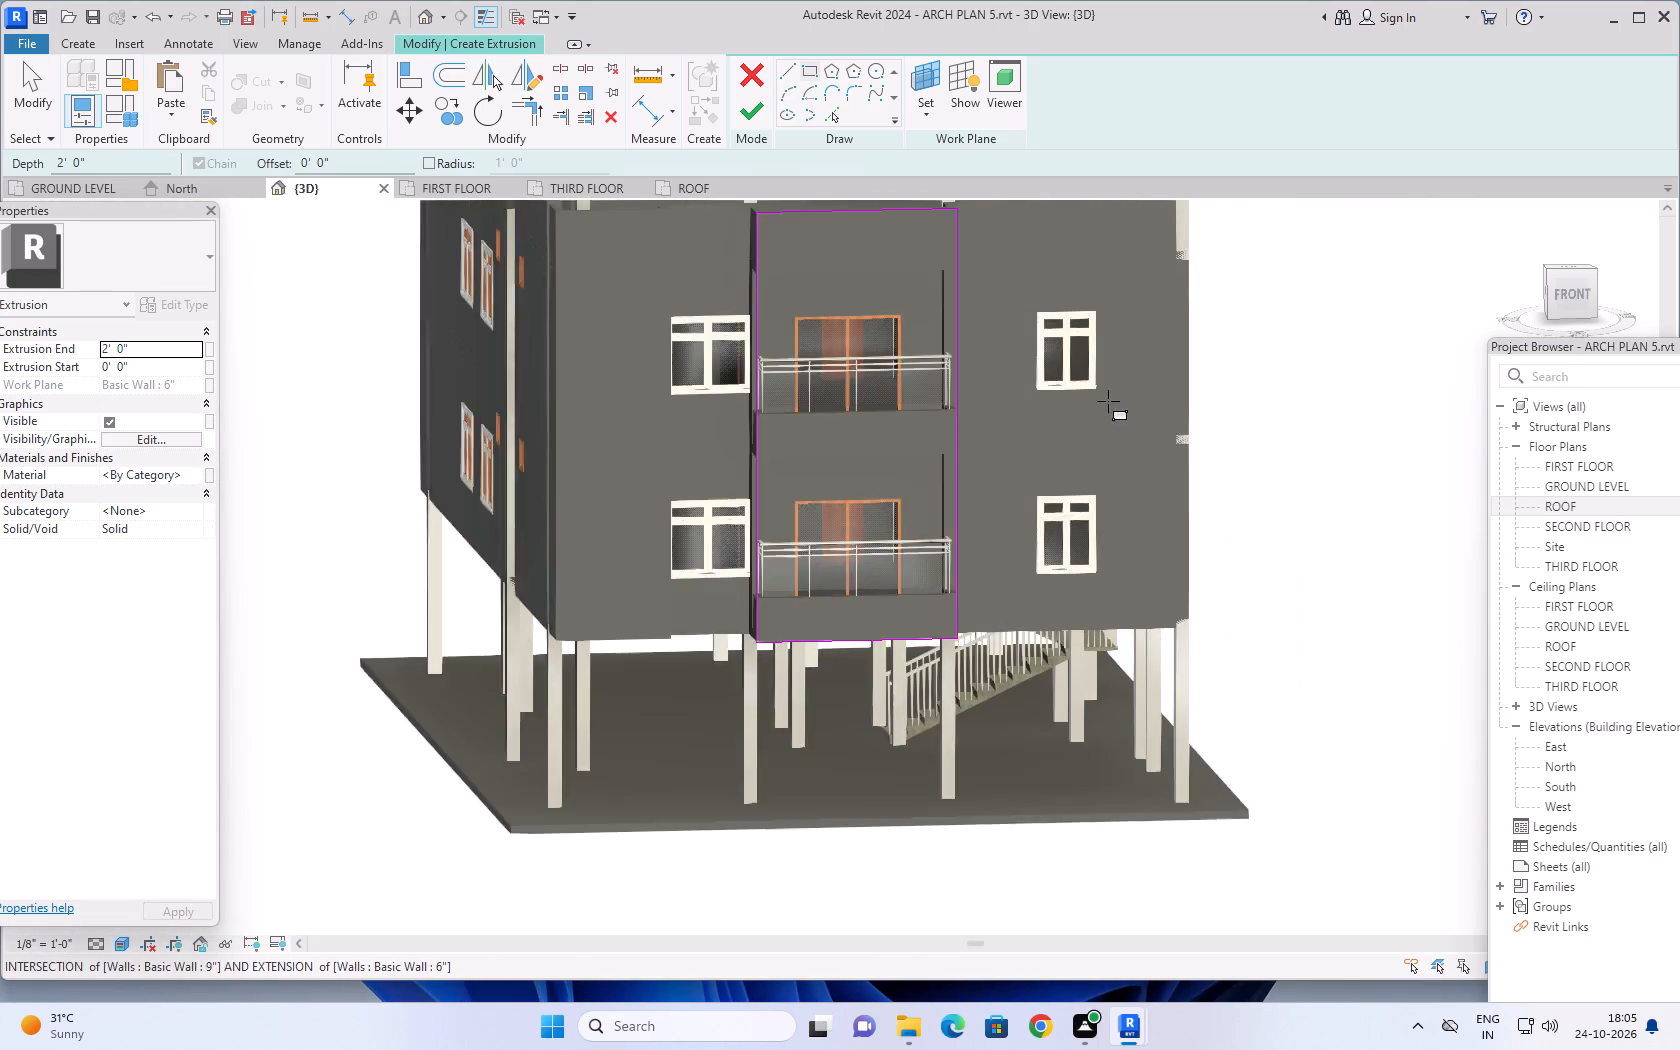
{"action": "key", "text": "Escape"}
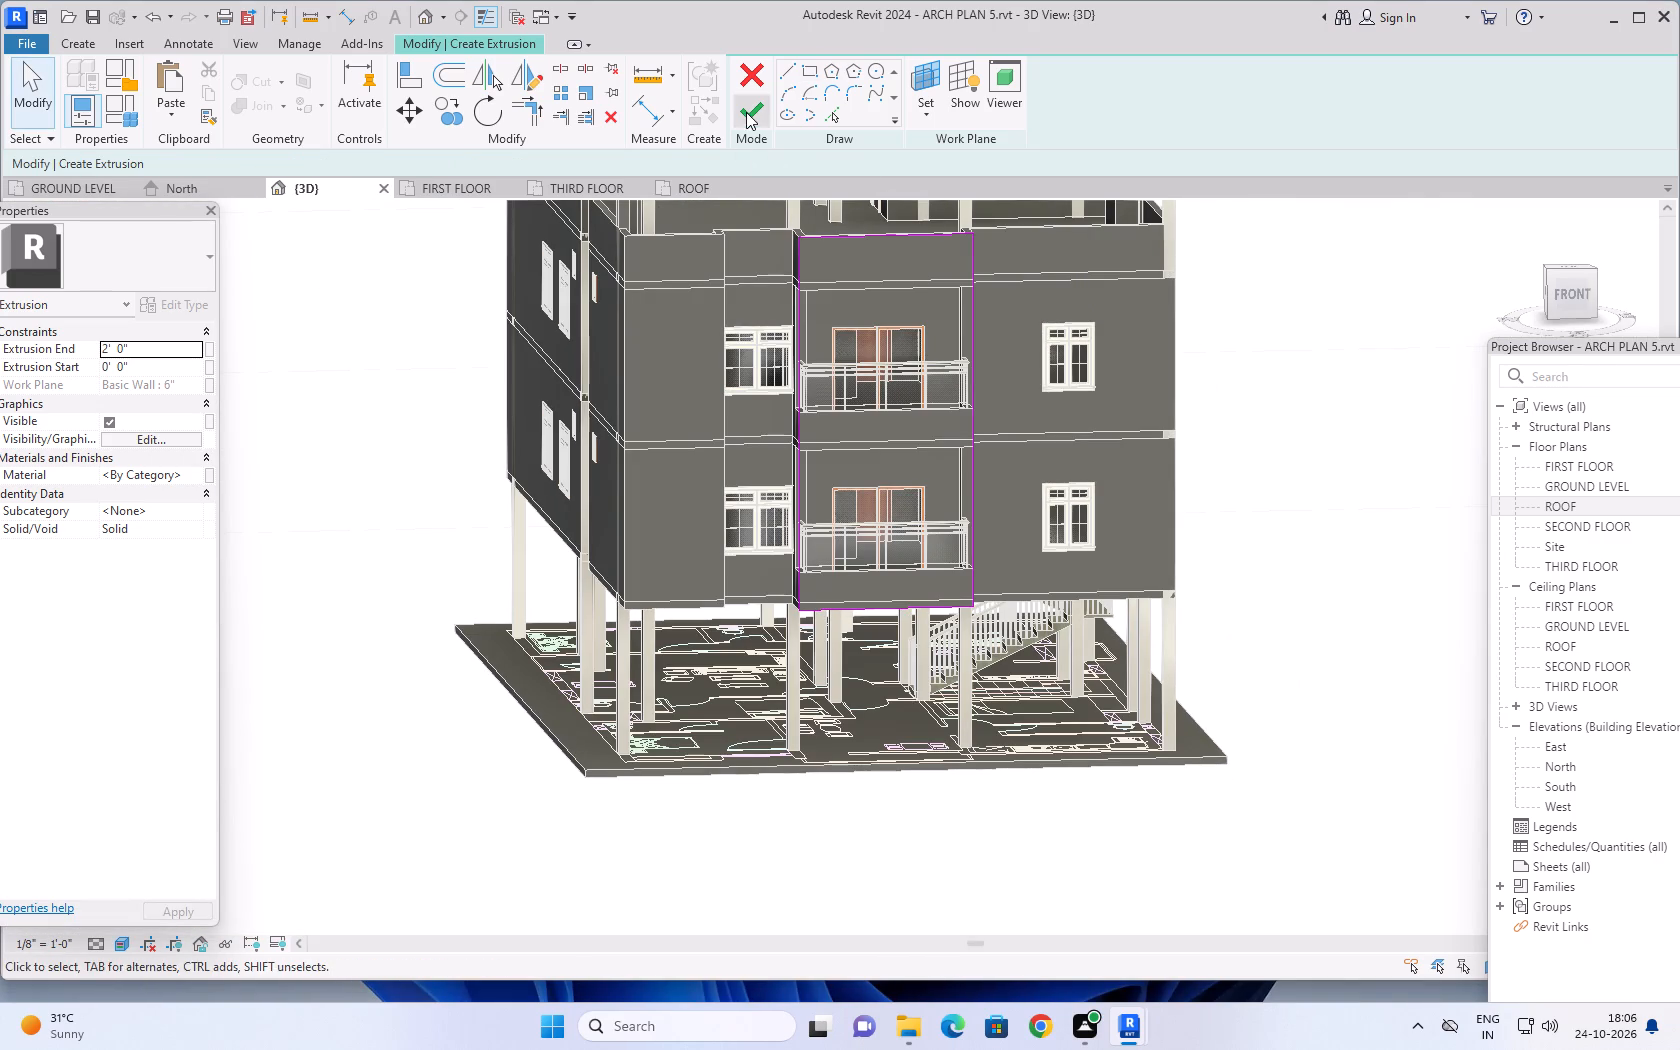
{"action": "left_click", "coordinate": [746, 112]}
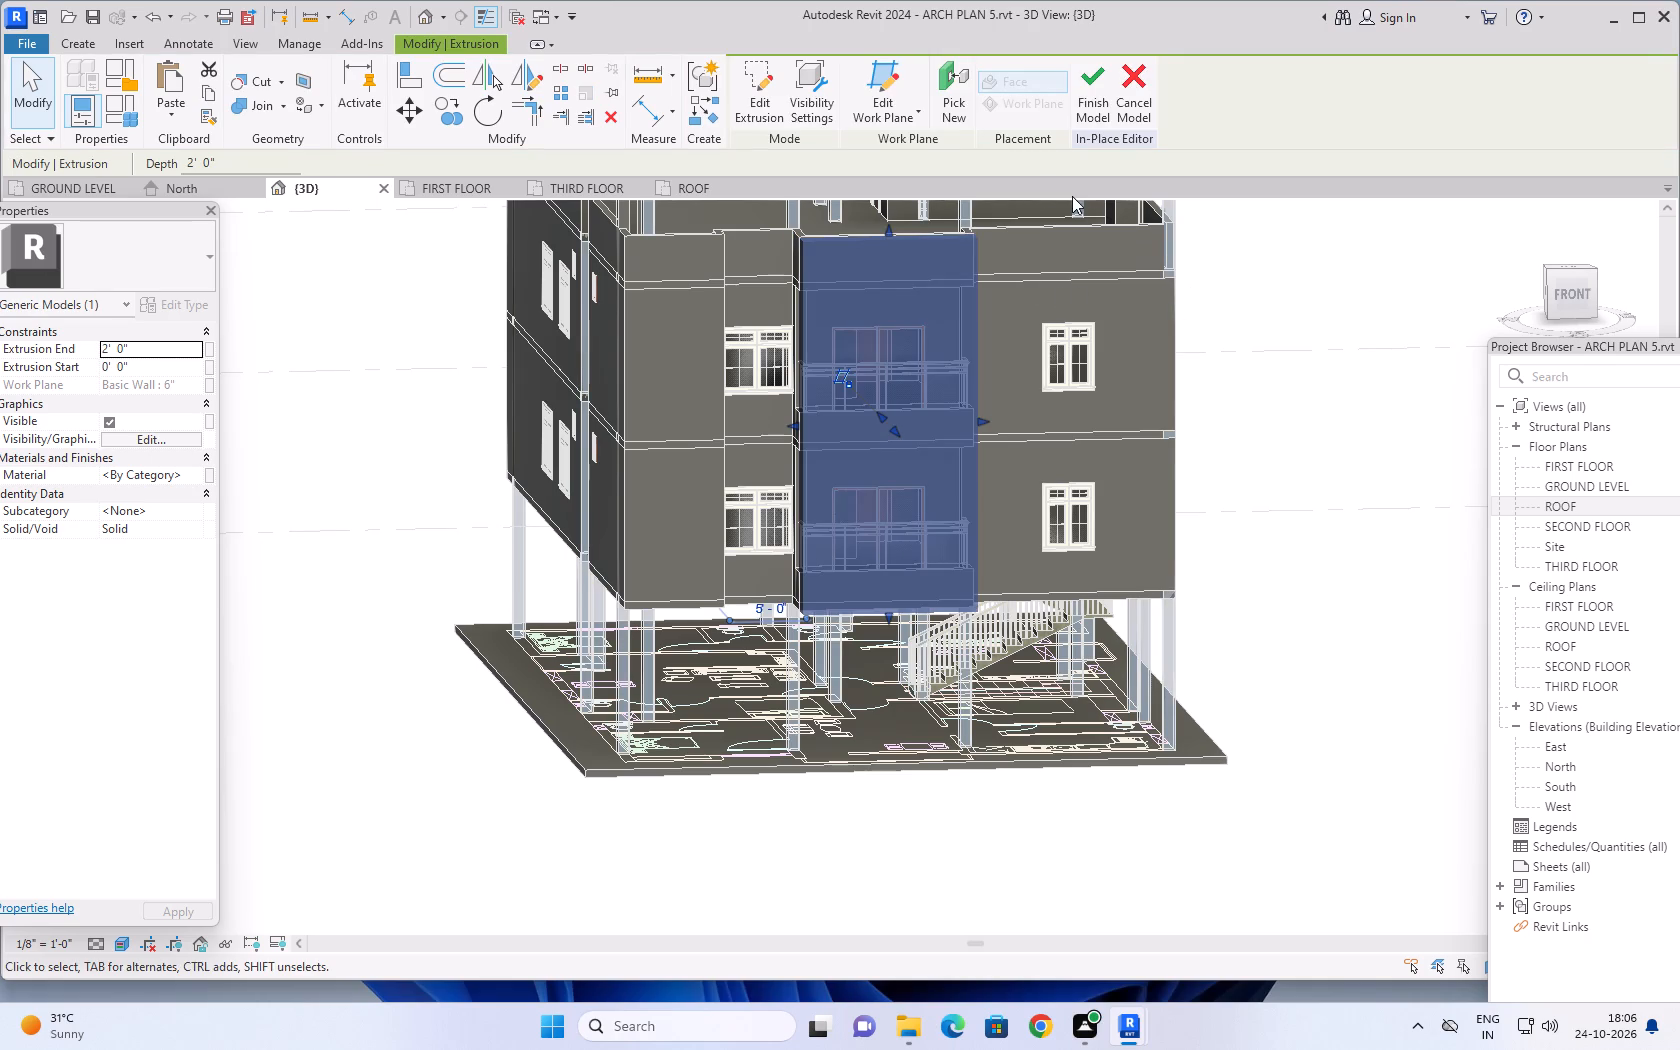
Begin a void extrusion and set its work plane to the front face of the solid covering the balconies.
{"action": "left_click", "coordinate": [141, 44]}
{"action": "left_click", "coordinate": [84, 42]}
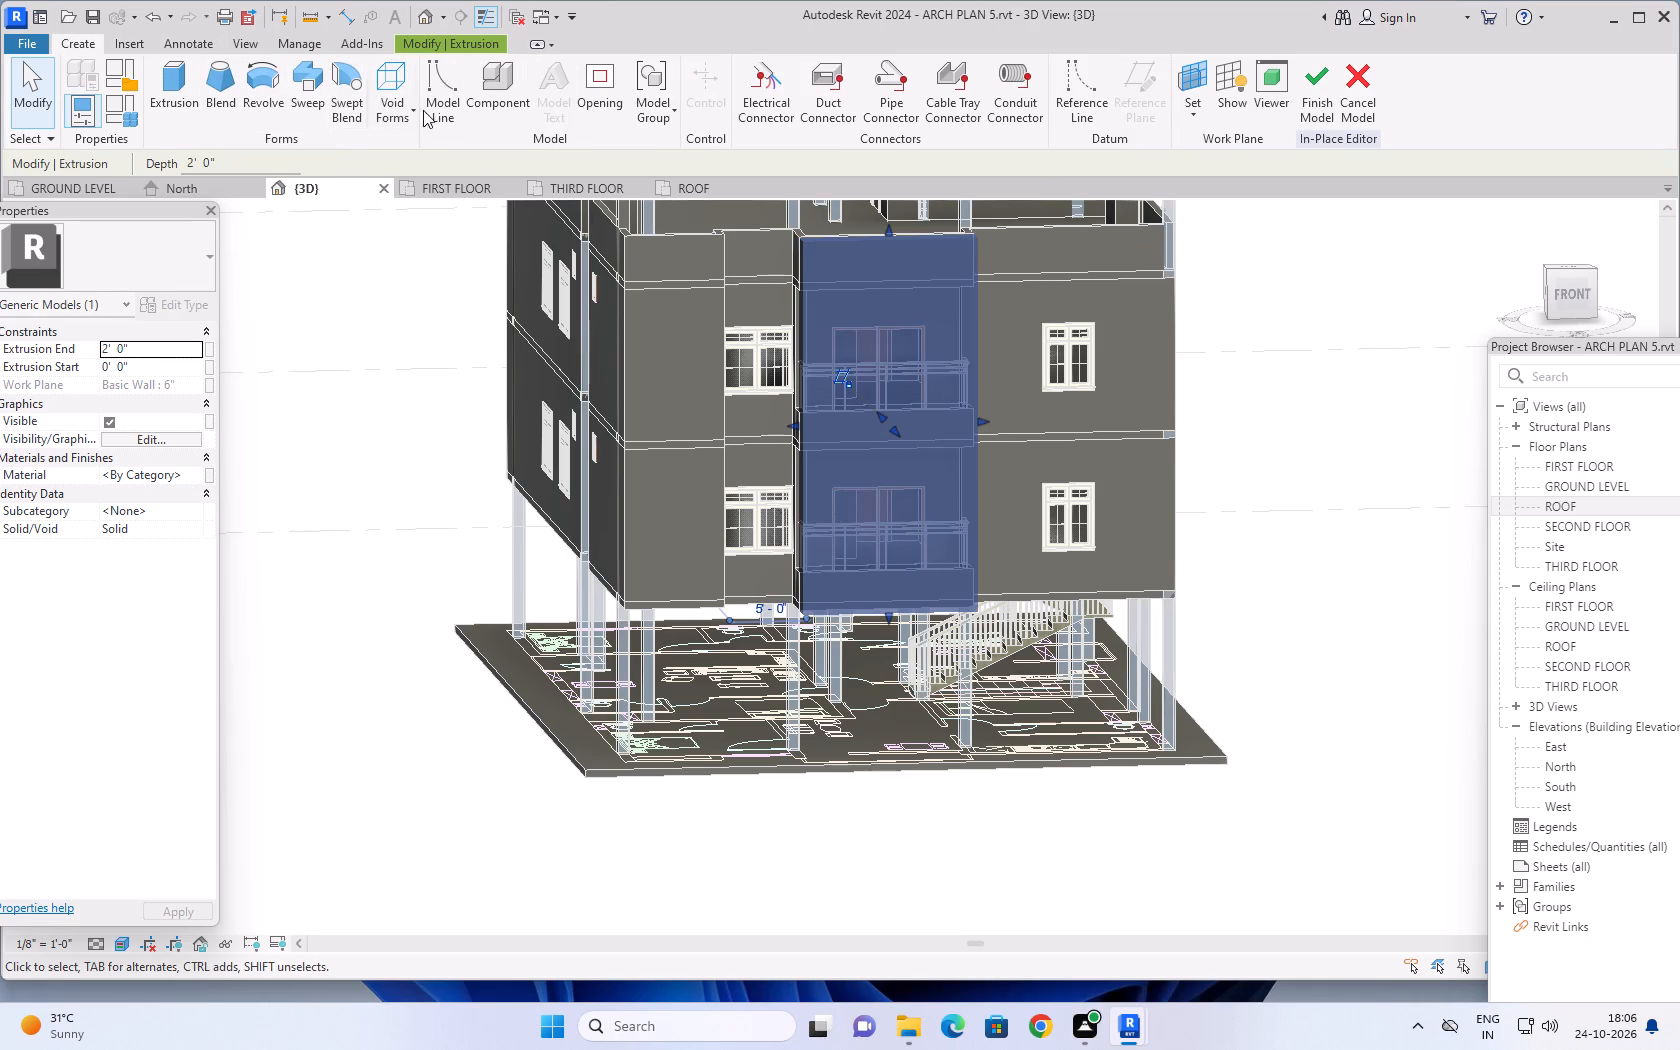
{"action": "left_click", "coordinate": [391, 112]}
{"action": "left_click", "coordinate": [399, 151]}
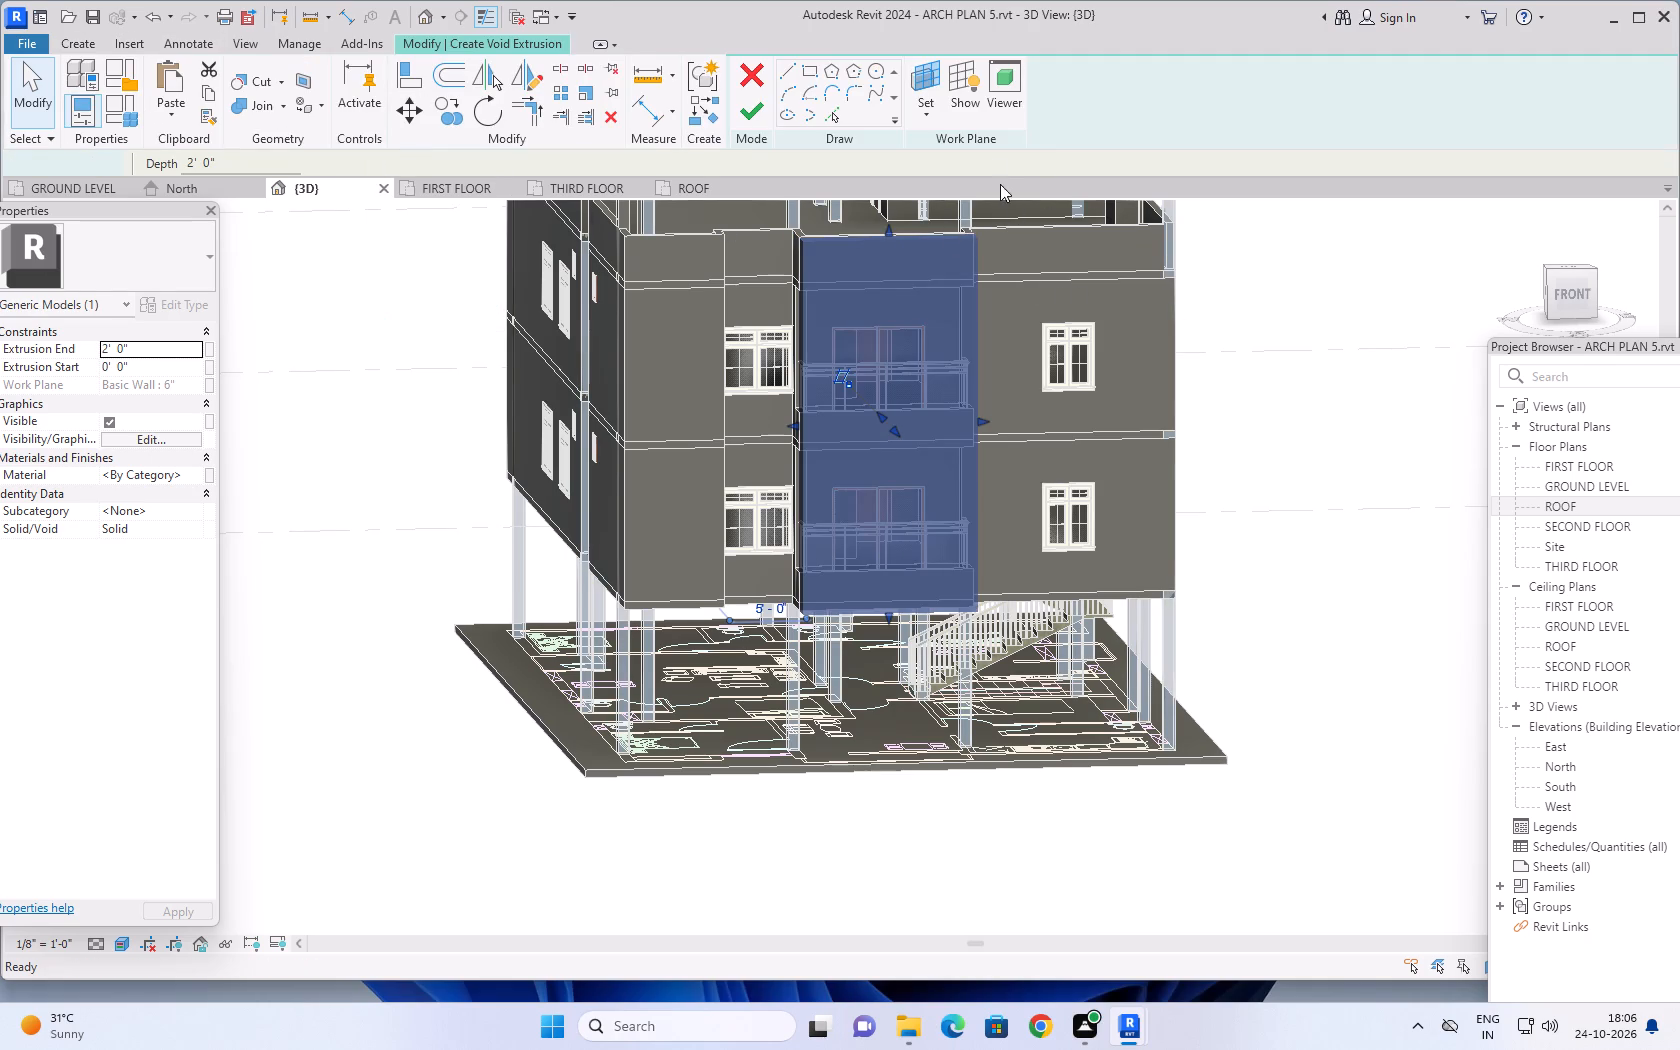
{"action": "left_click", "coordinate": [923, 116]}
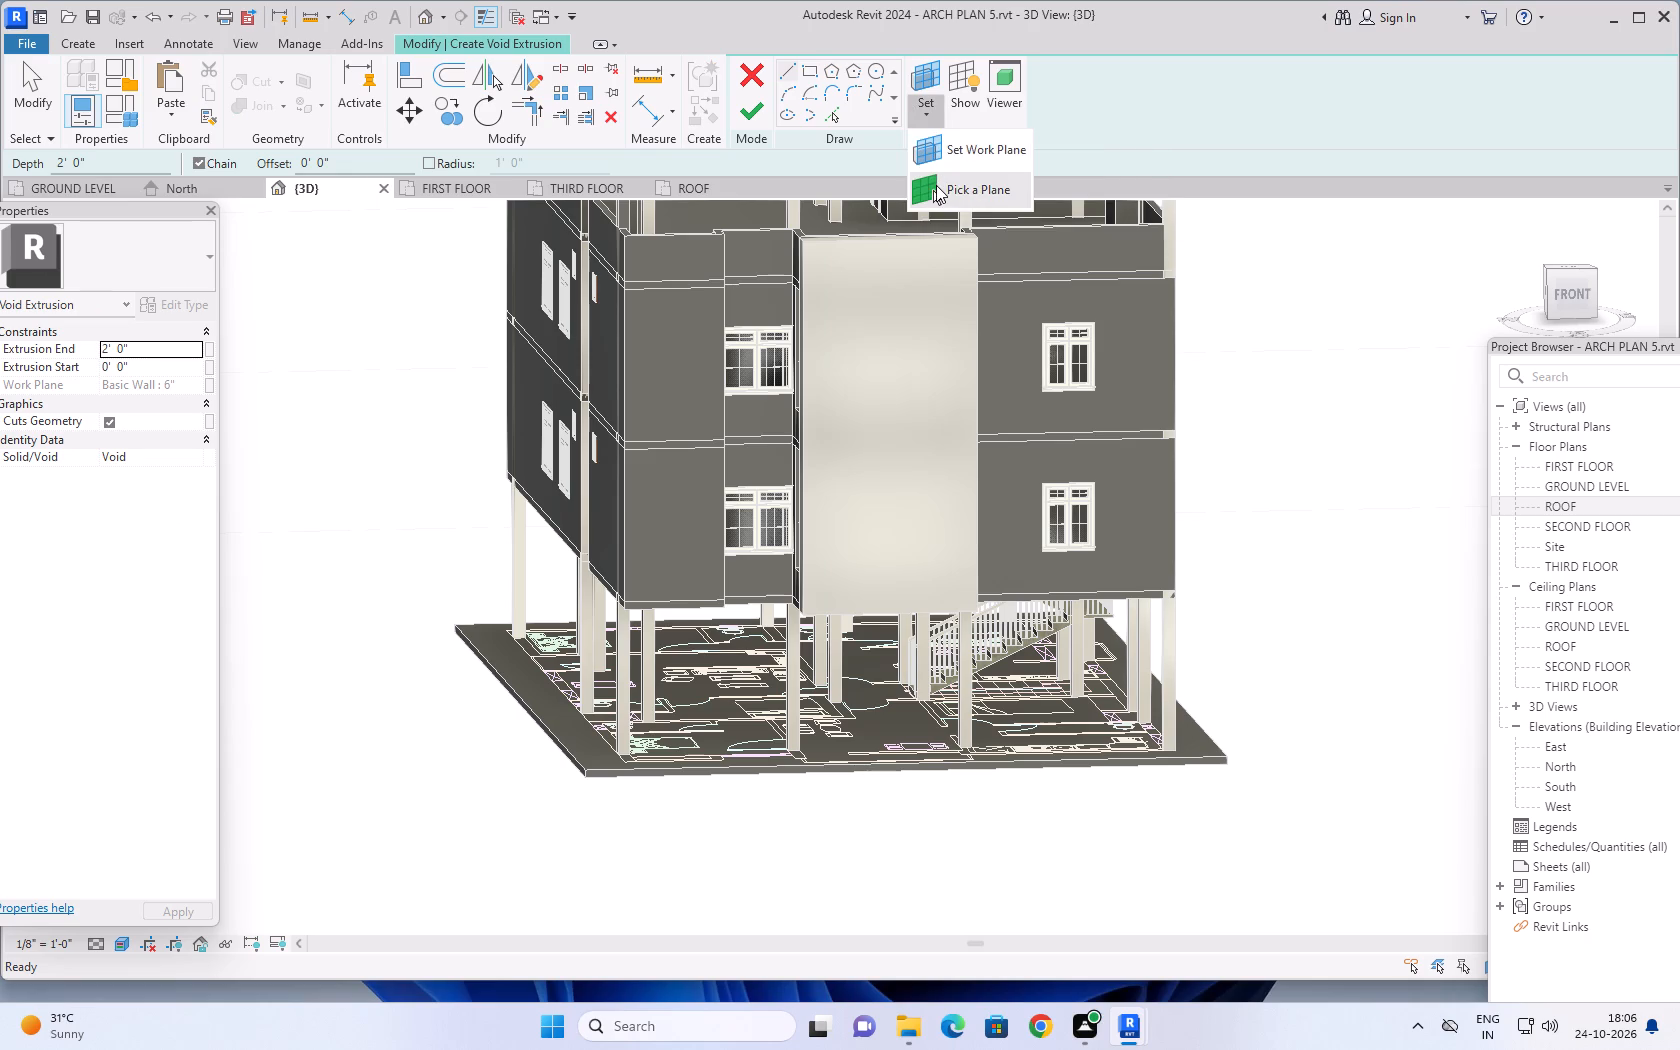
{"action": "left_click", "coordinate": [936, 185]}
{"action": "left_click", "coordinate": [880, 365]}
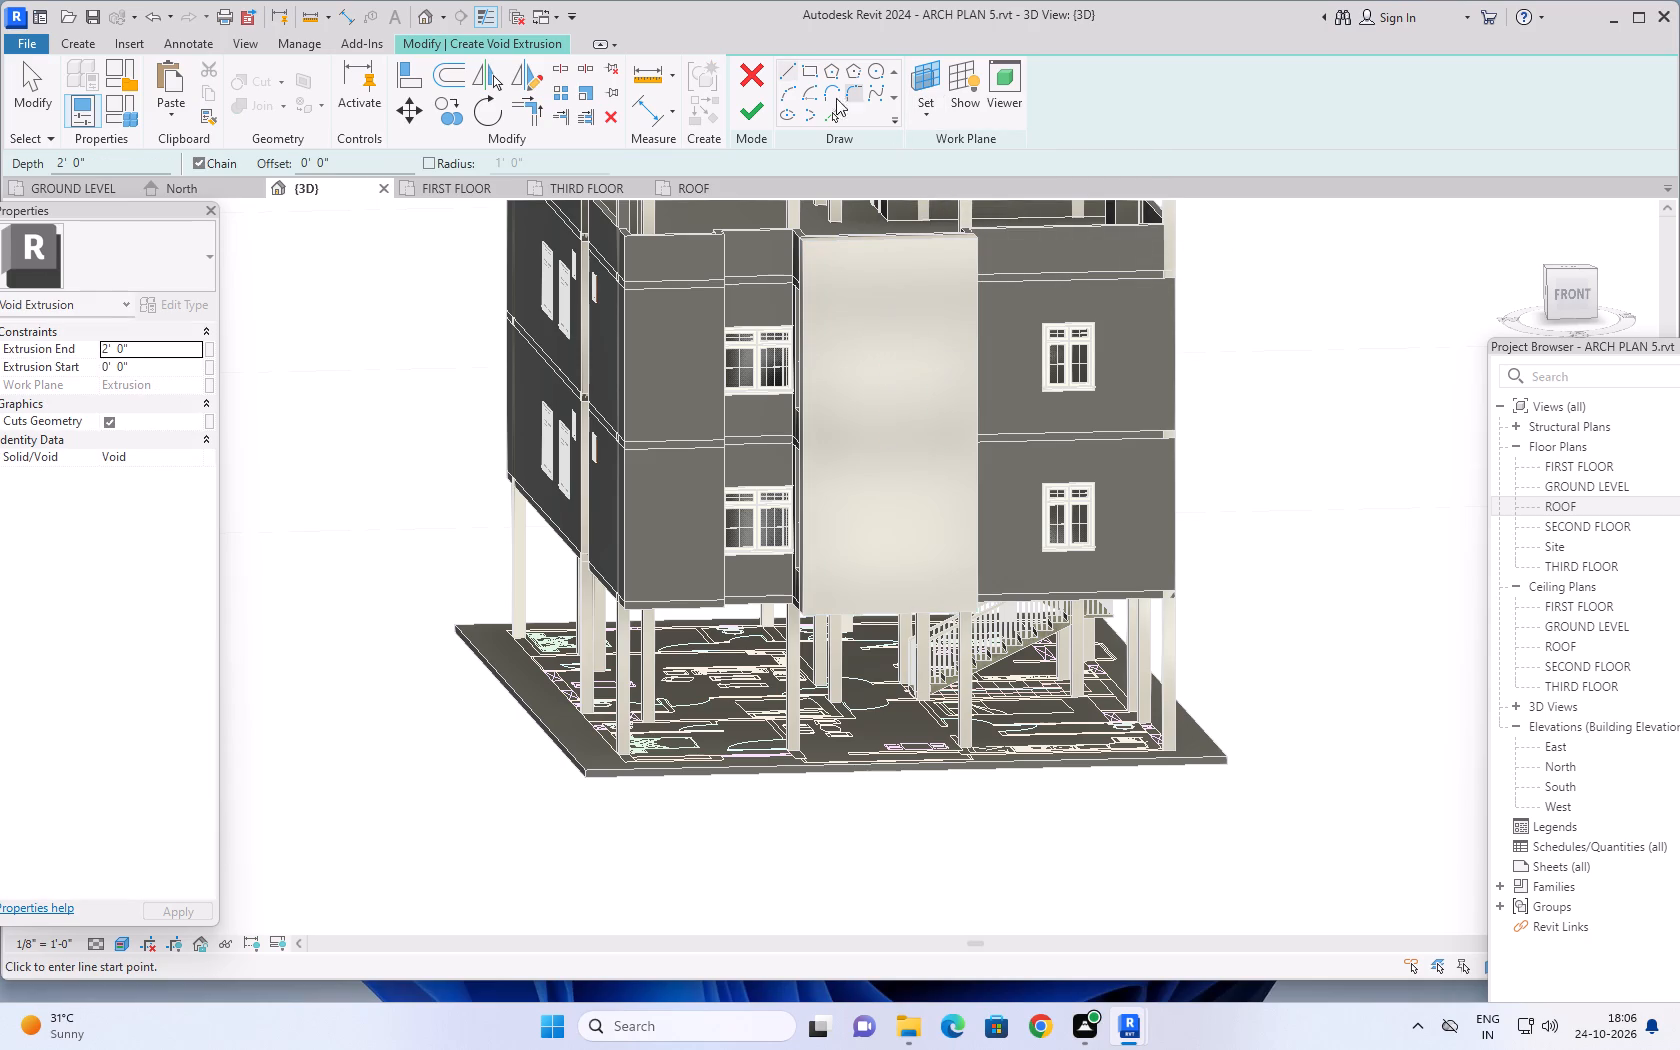
Sketch a rectangle offset 1' inward from the solid's front face corners and complete the void extrusion at 2' depth.
{"action": "left_click", "coordinate": [811, 74]}
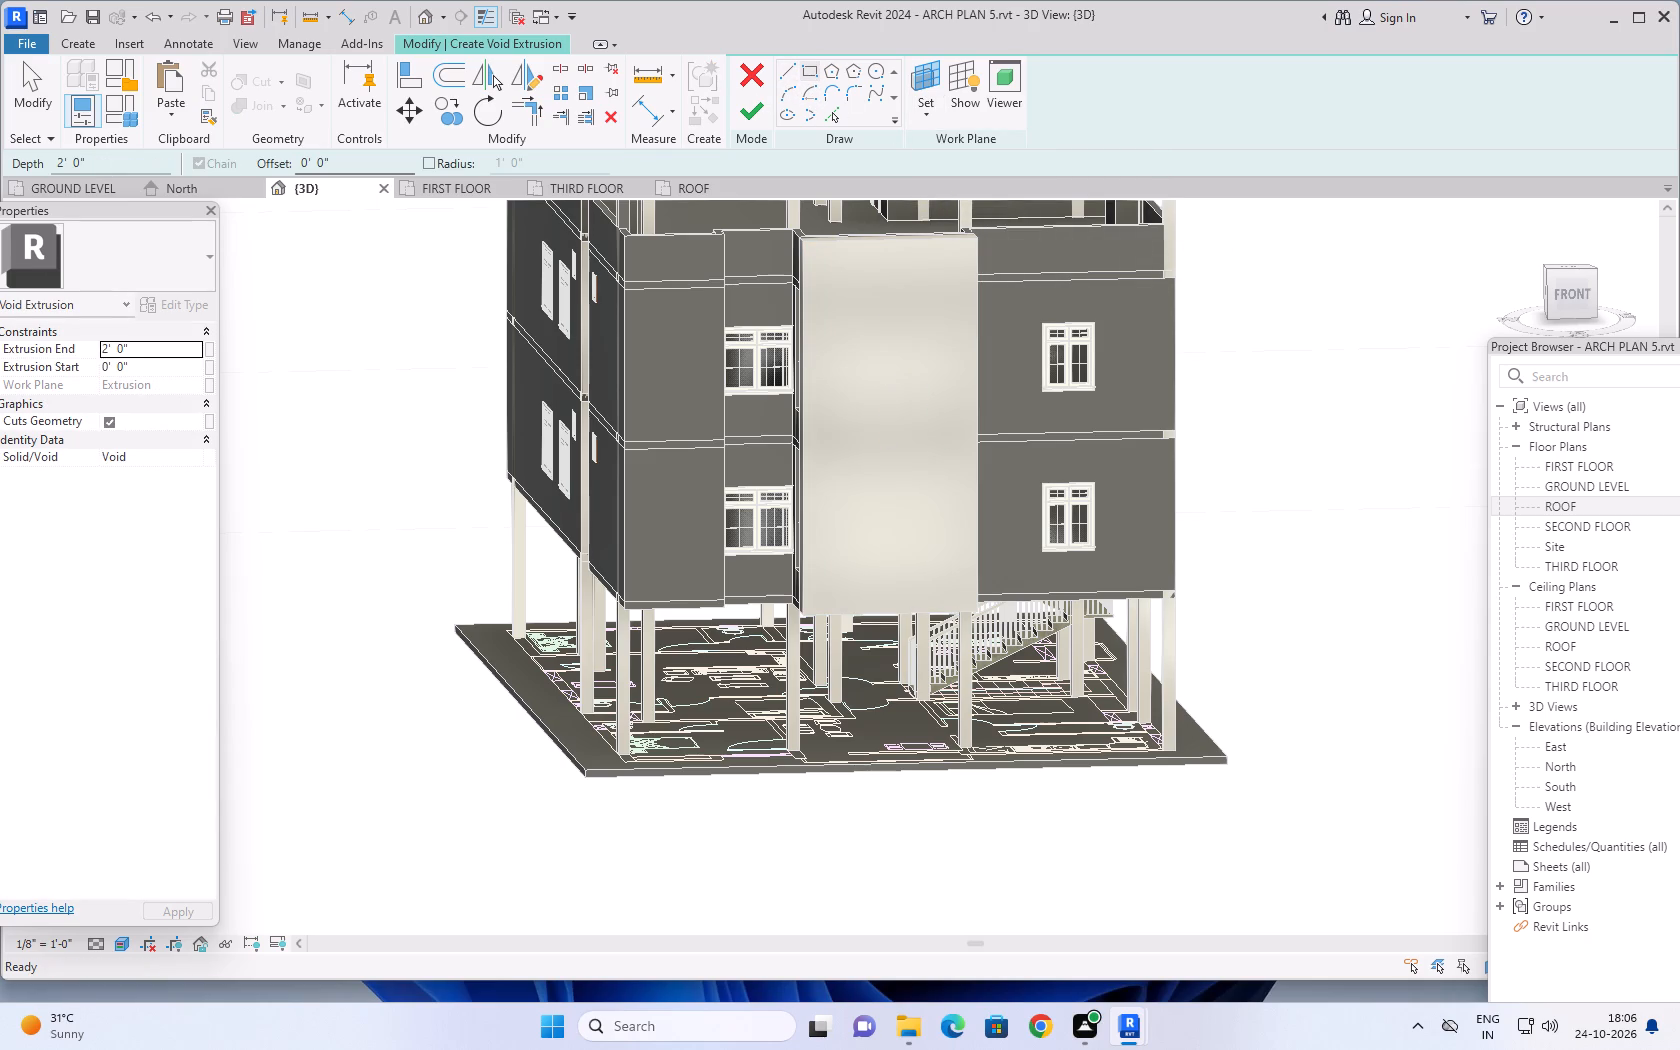
{"action": "left_click", "coordinate": [344, 156]}
{"action": "key", "text": "BackSpace"}
{"action": "key", "text": "BackSpace"}
{"action": "key", "text": "BackSpace"}
{"action": "key", "text": "BackSpace"}
{"action": "key", "text": "BackSpace"}
{"action": "key", "text": "BackSpace"}
{"action": "key", "text": "BackSpace"}
{"action": "key", "text": "BackSpace"}
{"action": "key", "text": "BackSpace"}
{"action": "key", "text": "BackSpace"}
{"action": "key", "text": "BackSpace"}
{"action": "key", "text": "BackSpace"}
{"action": "key", "text": "BackSpace"}
{"action": "key", "text": "BackSpace"}
{"action": "key", "text": "BackSpace"}
{"action": "type", "text": "1'"}
{"action": "key", "text": "Return"}
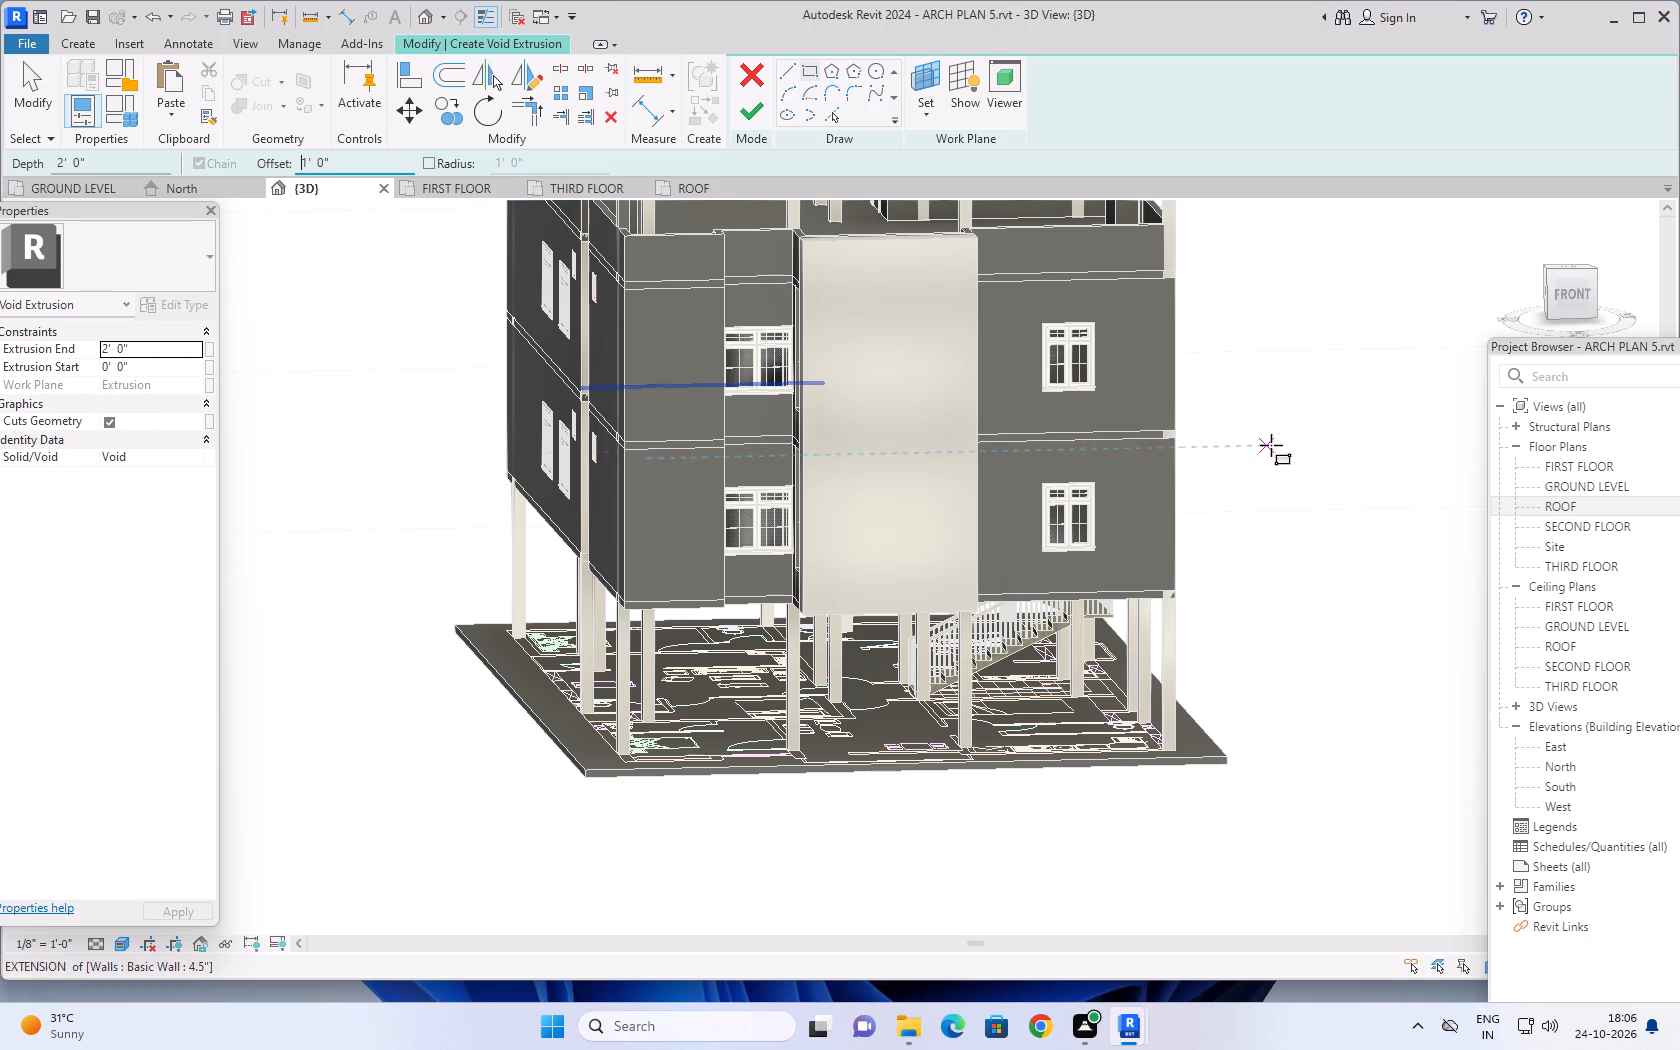
{"action": "middle_click_drag", "start_coordinate": [1281, 427], "coordinate": [1226, 443]}
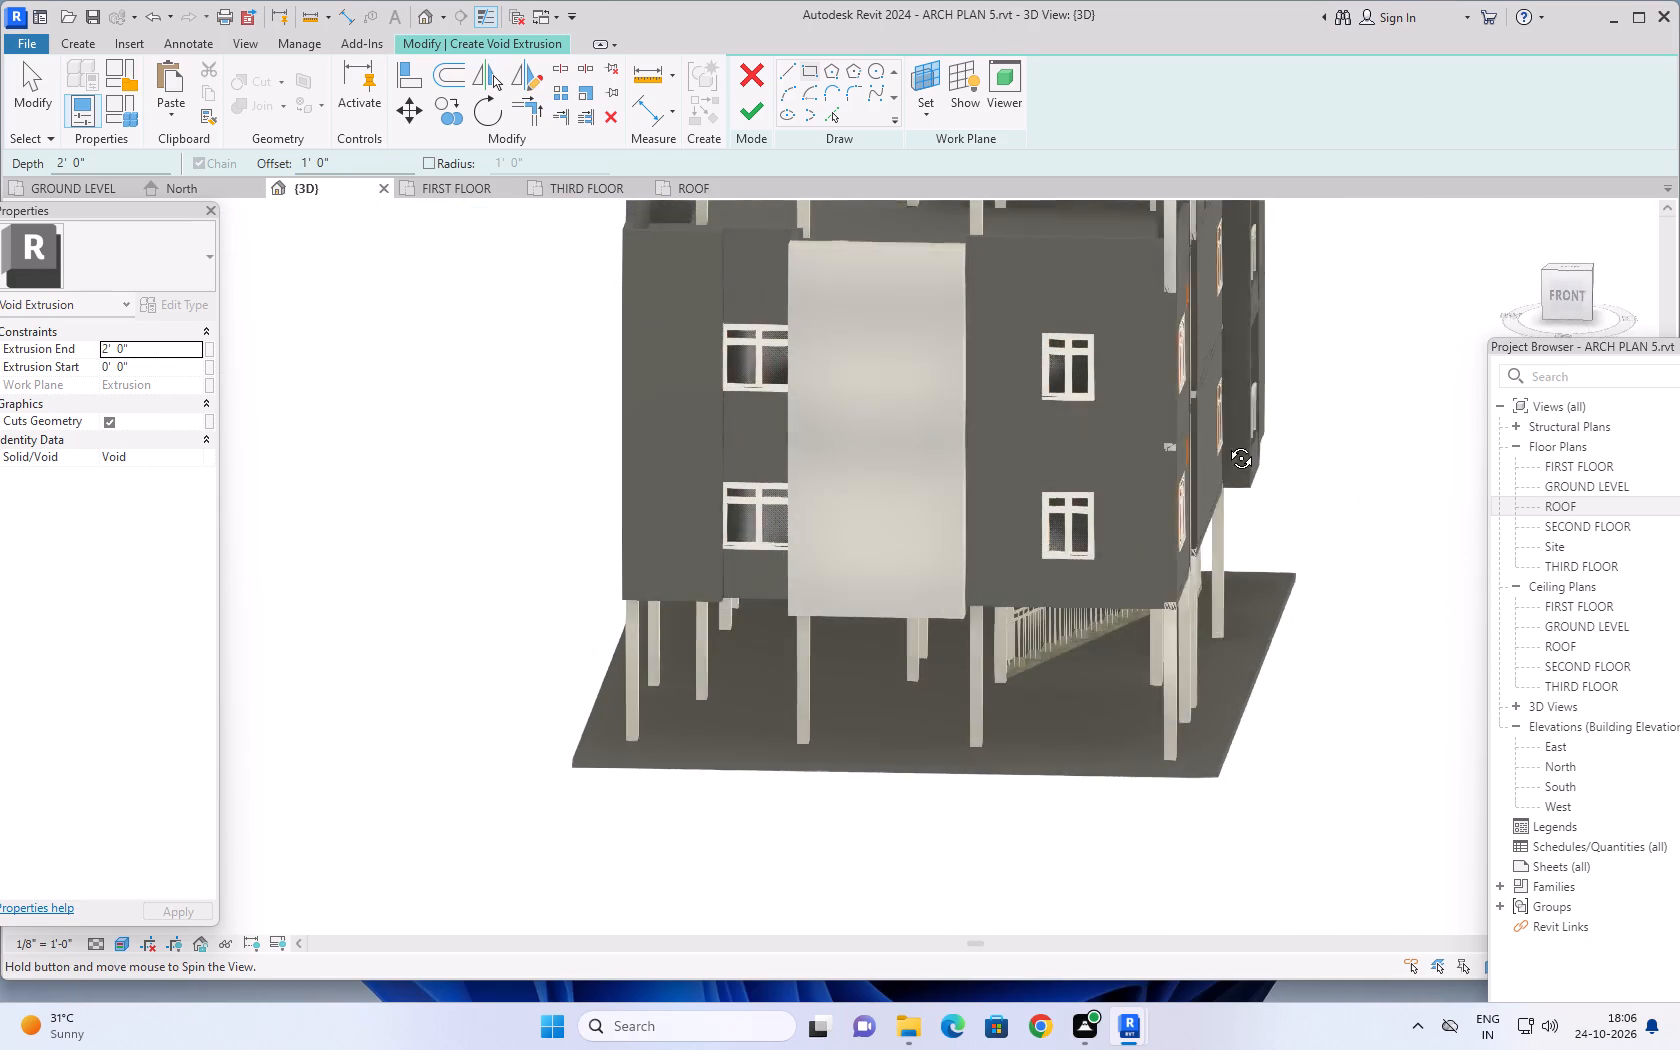
{"action": "middle_click_drag", "start_coordinate": [1226, 443], "coordinate": [1231, 429]}
{"action": "scroll", "coordinate": [843, 233], "scroll_direction": "up", "scroll_amount": 5}
{"action": "scroll", "coordinate": [770, 267], "scroll_direction": "up", "scroll_amount": 3}
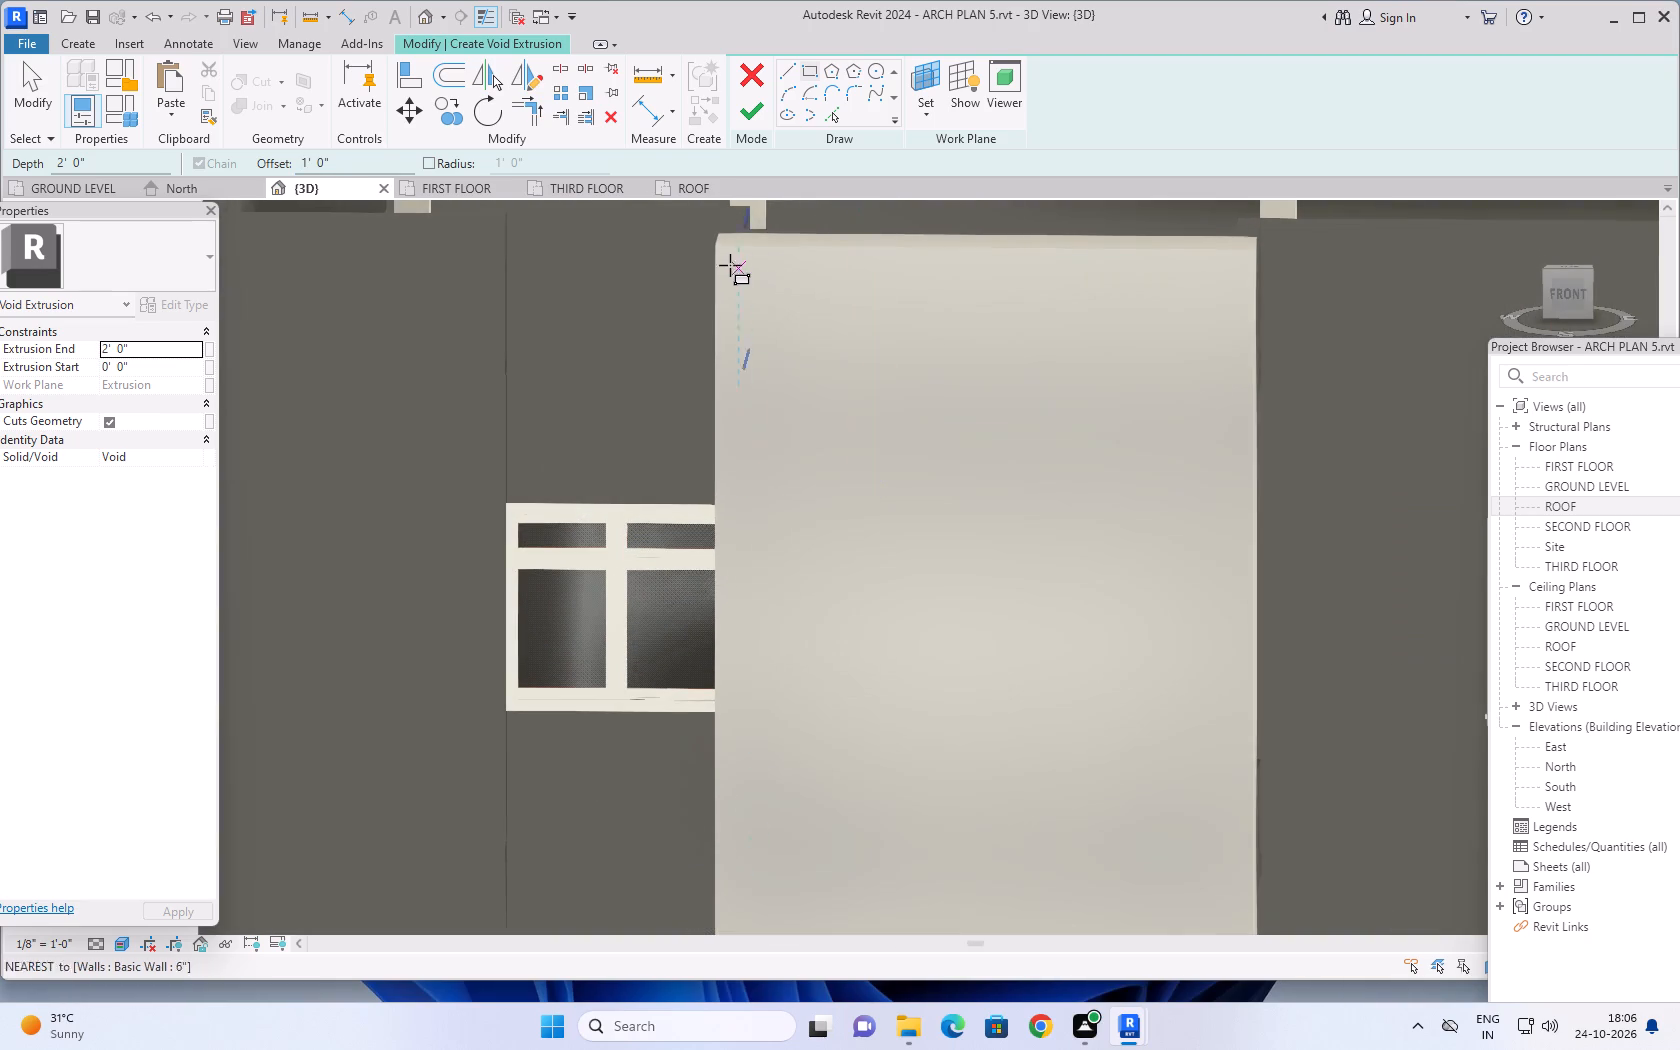
{"action": "left_click", "coordinate": [715, 245]}
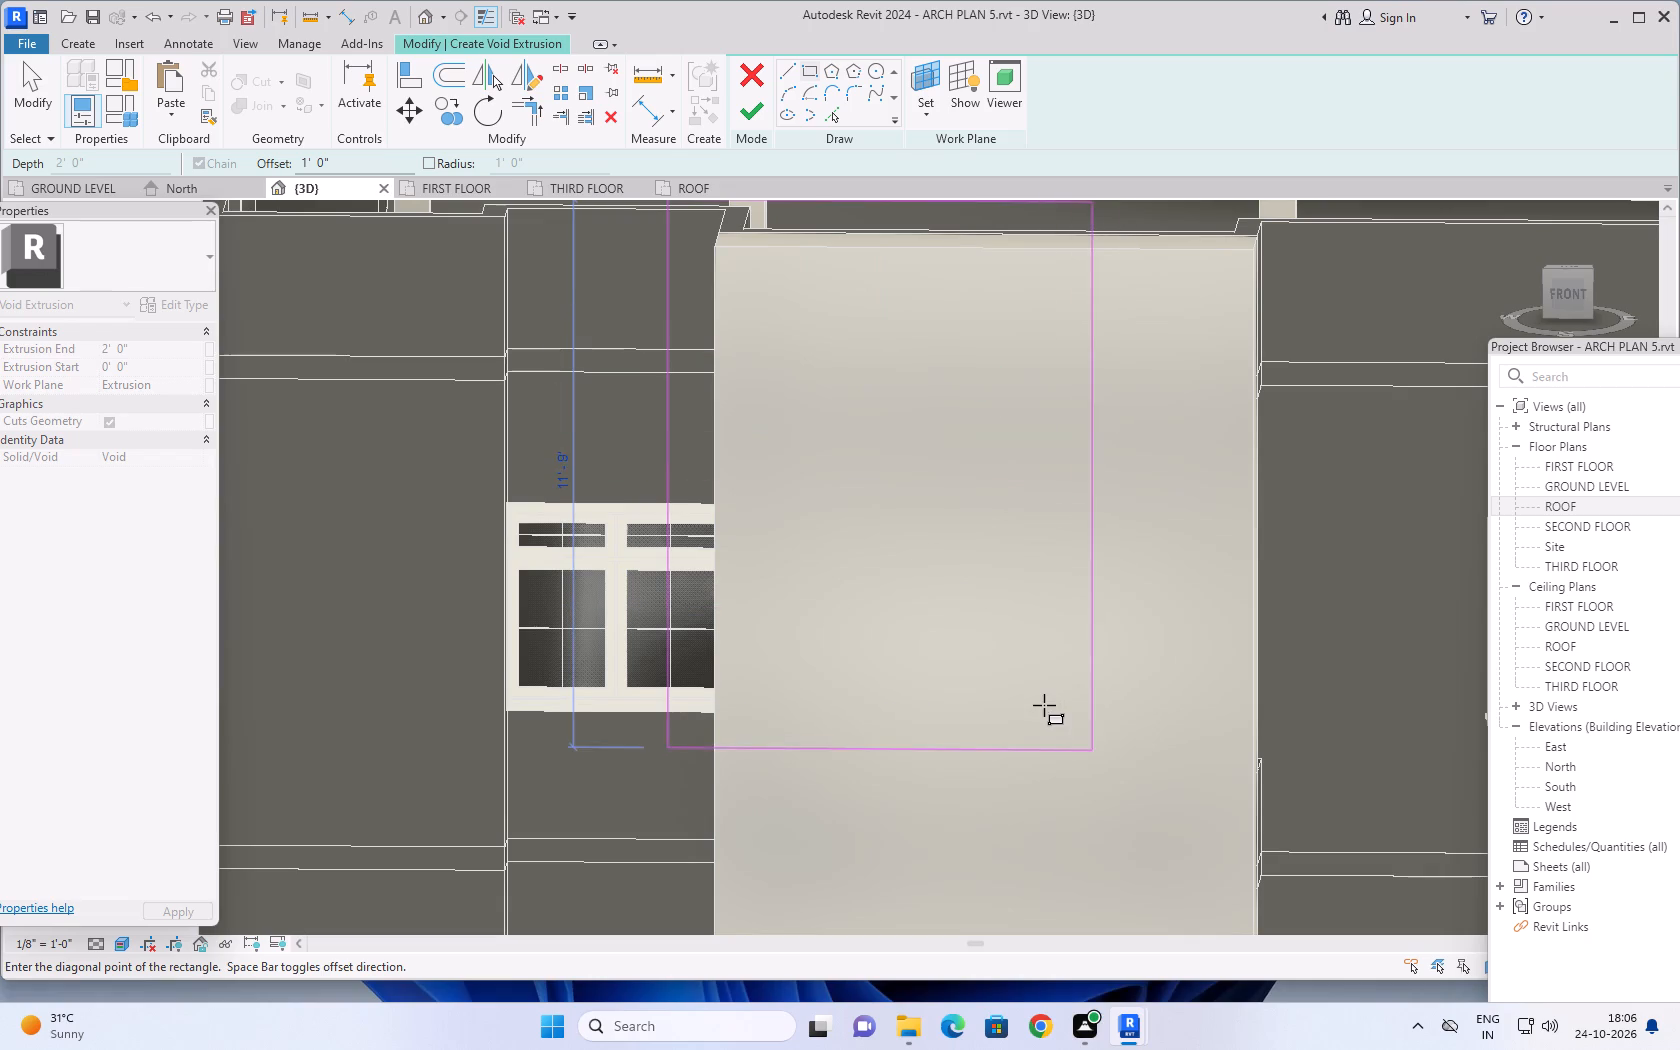
{"action": "key", "text": "space"}
{"action": "scroll", "coordinate": [1048, 712], "scroll_direction": "down", "scroll_amount": 4}
{"action": "middle_click_drag", "start_coordinate": [1059, 746], "coordinate": [1048, 425]}
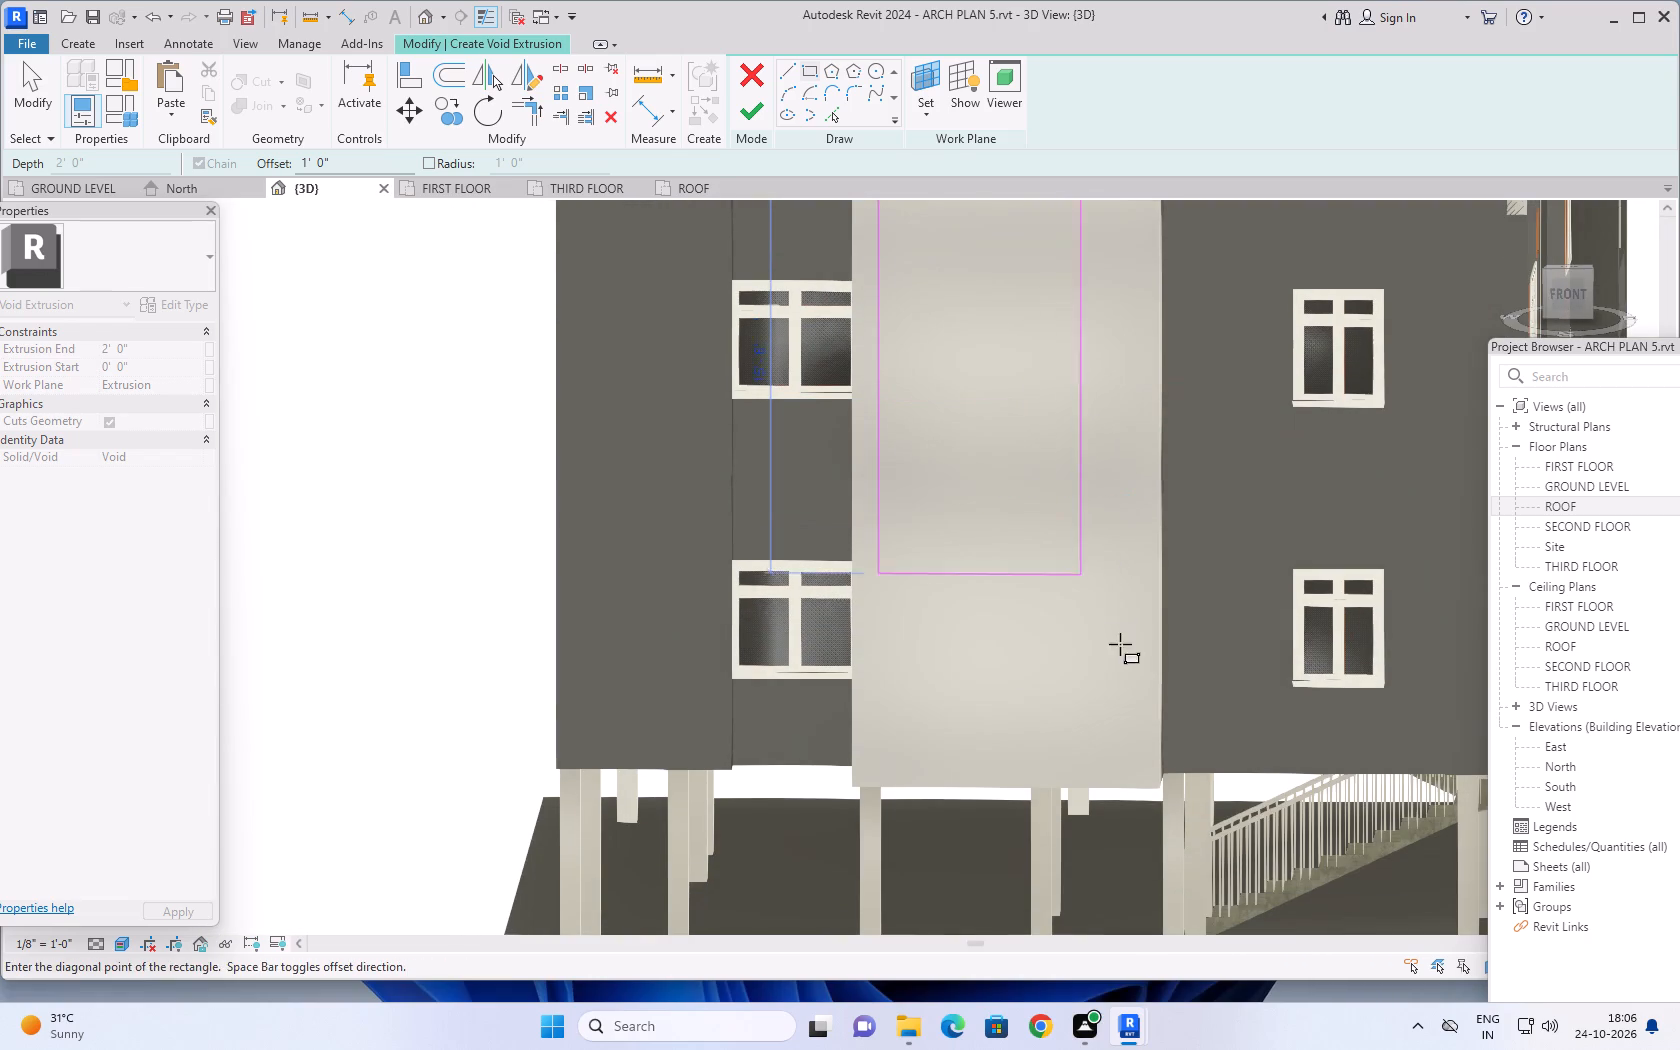
{"action": "left_click", "coordinate": [1158, 787]}
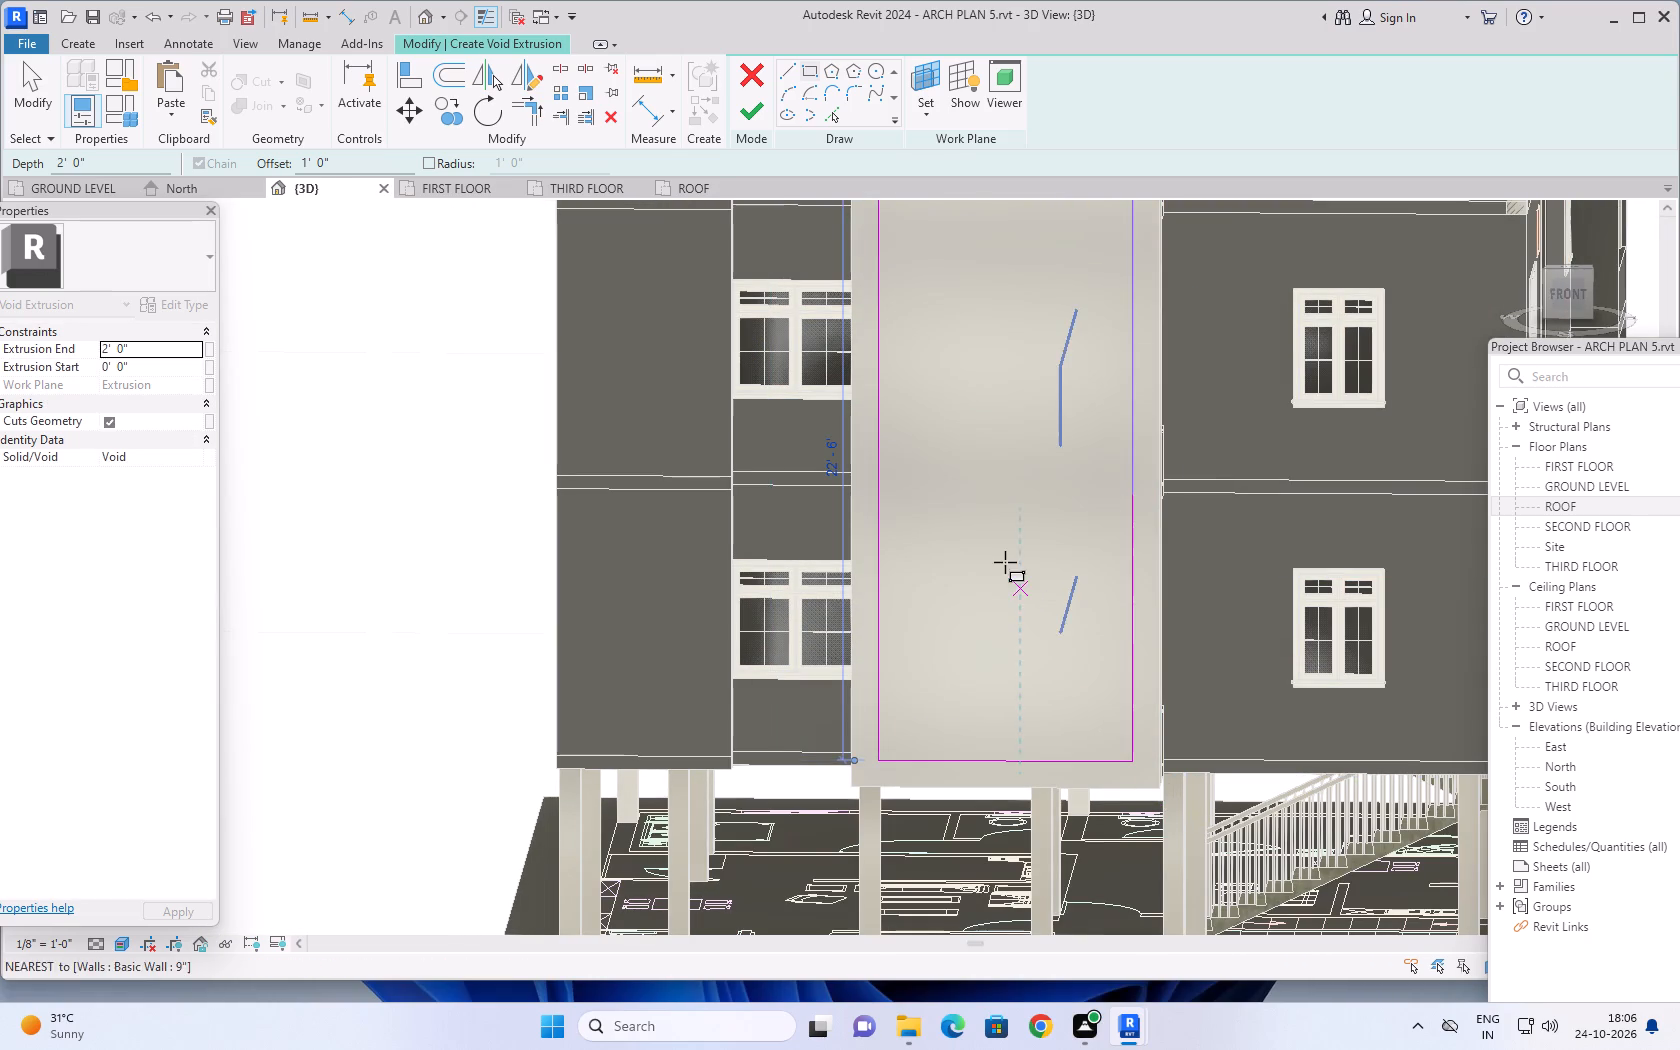
{"action": "left_click", "coordinate": [747, 110]}
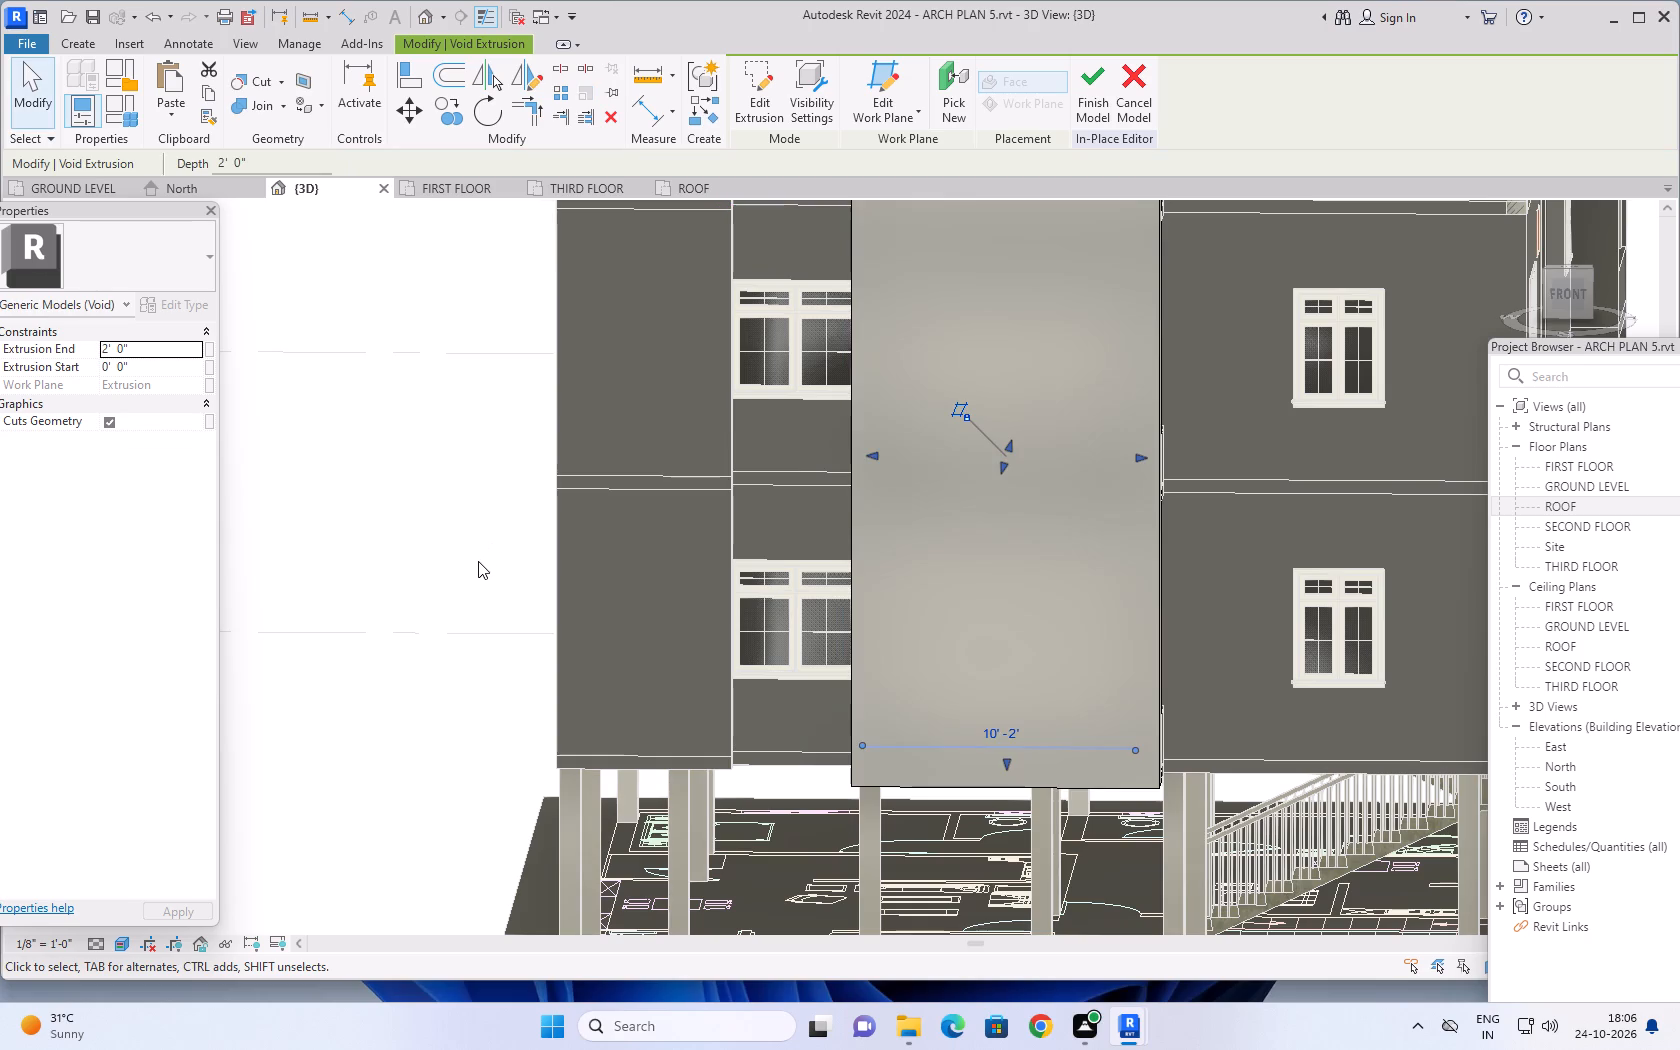
Finish the in-place model of the balcony frame.
{"action": "left_click", "coordinate": [1096, 97]}
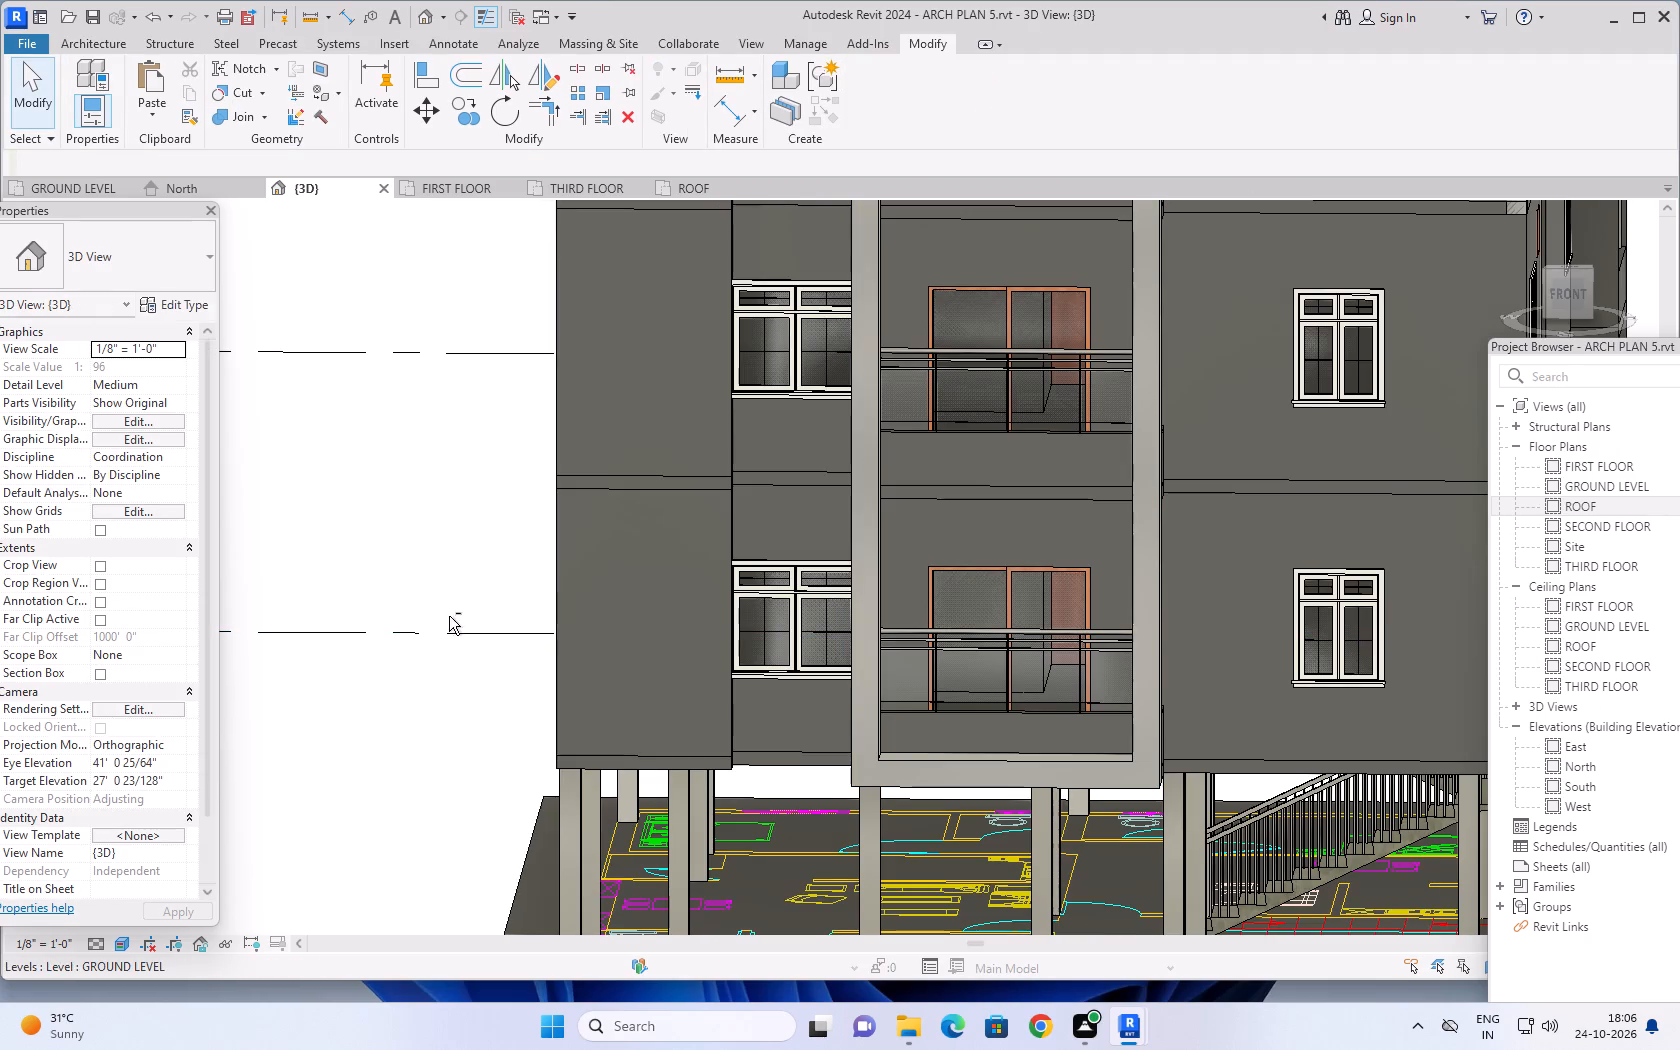
{"action": "middle_click_drag", "start_coordinate": [449, 616], "coordinate": [704, 629], "text": "shift"}
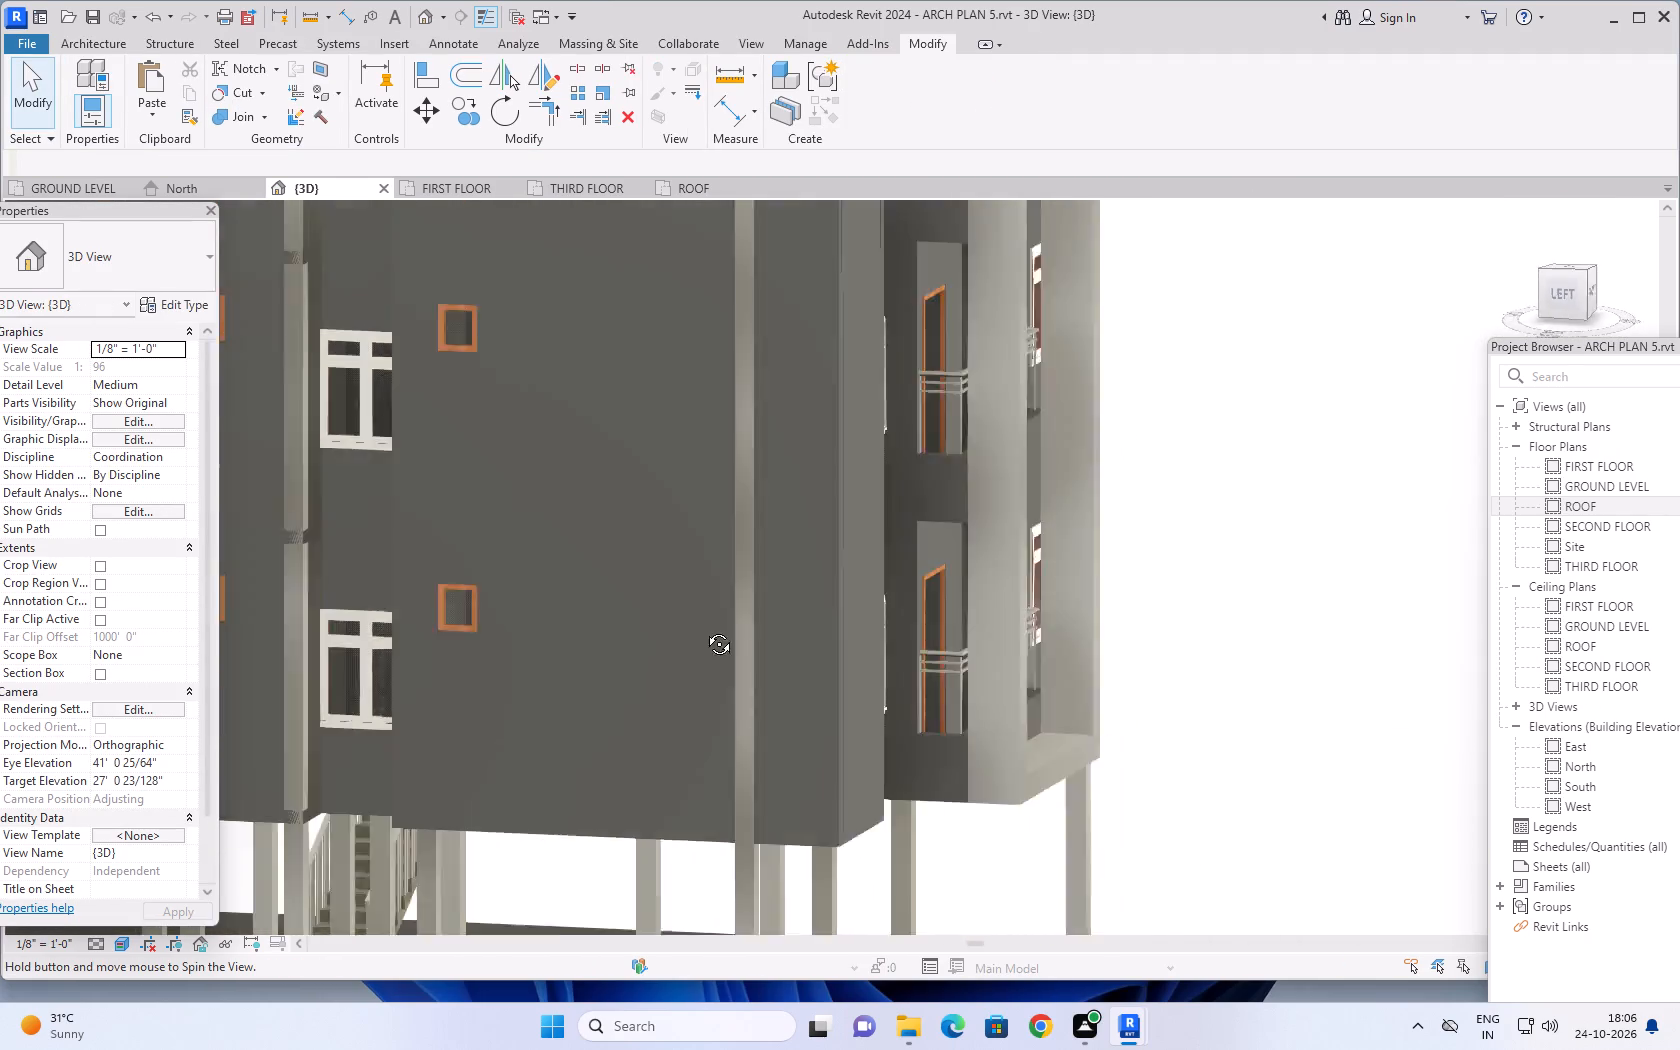
{"action": "middle_click_drag", "start_coordinate": [704, 629], "coordinate": [643, 639], "text": "shift"}
{"action": "scroll", "coordinate": [917, 618], "scroll_direction": "down", "scroll_amount": 4}
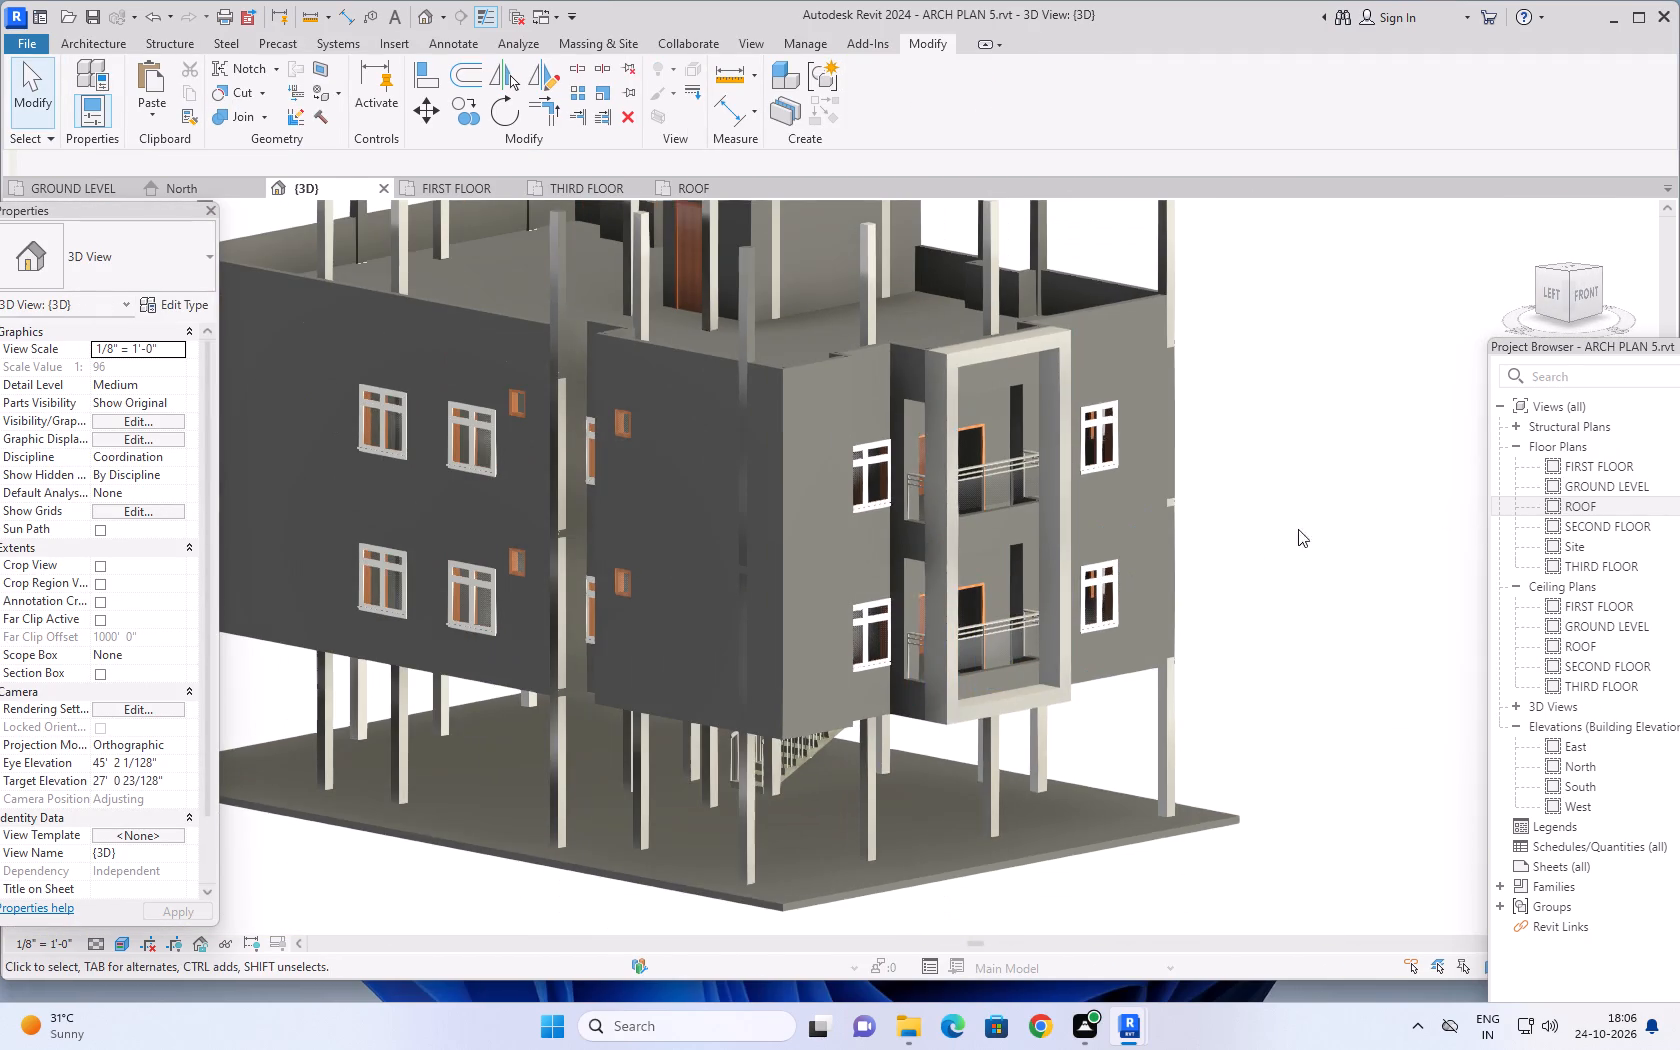
Examine the finished balcony frame and the surrounding facades of the building from several sides in 3D.
{"action": "middle_click_drag", "start_coordinate": [1304, 525], "coordinate": [1141, 454], "text": "shift"}
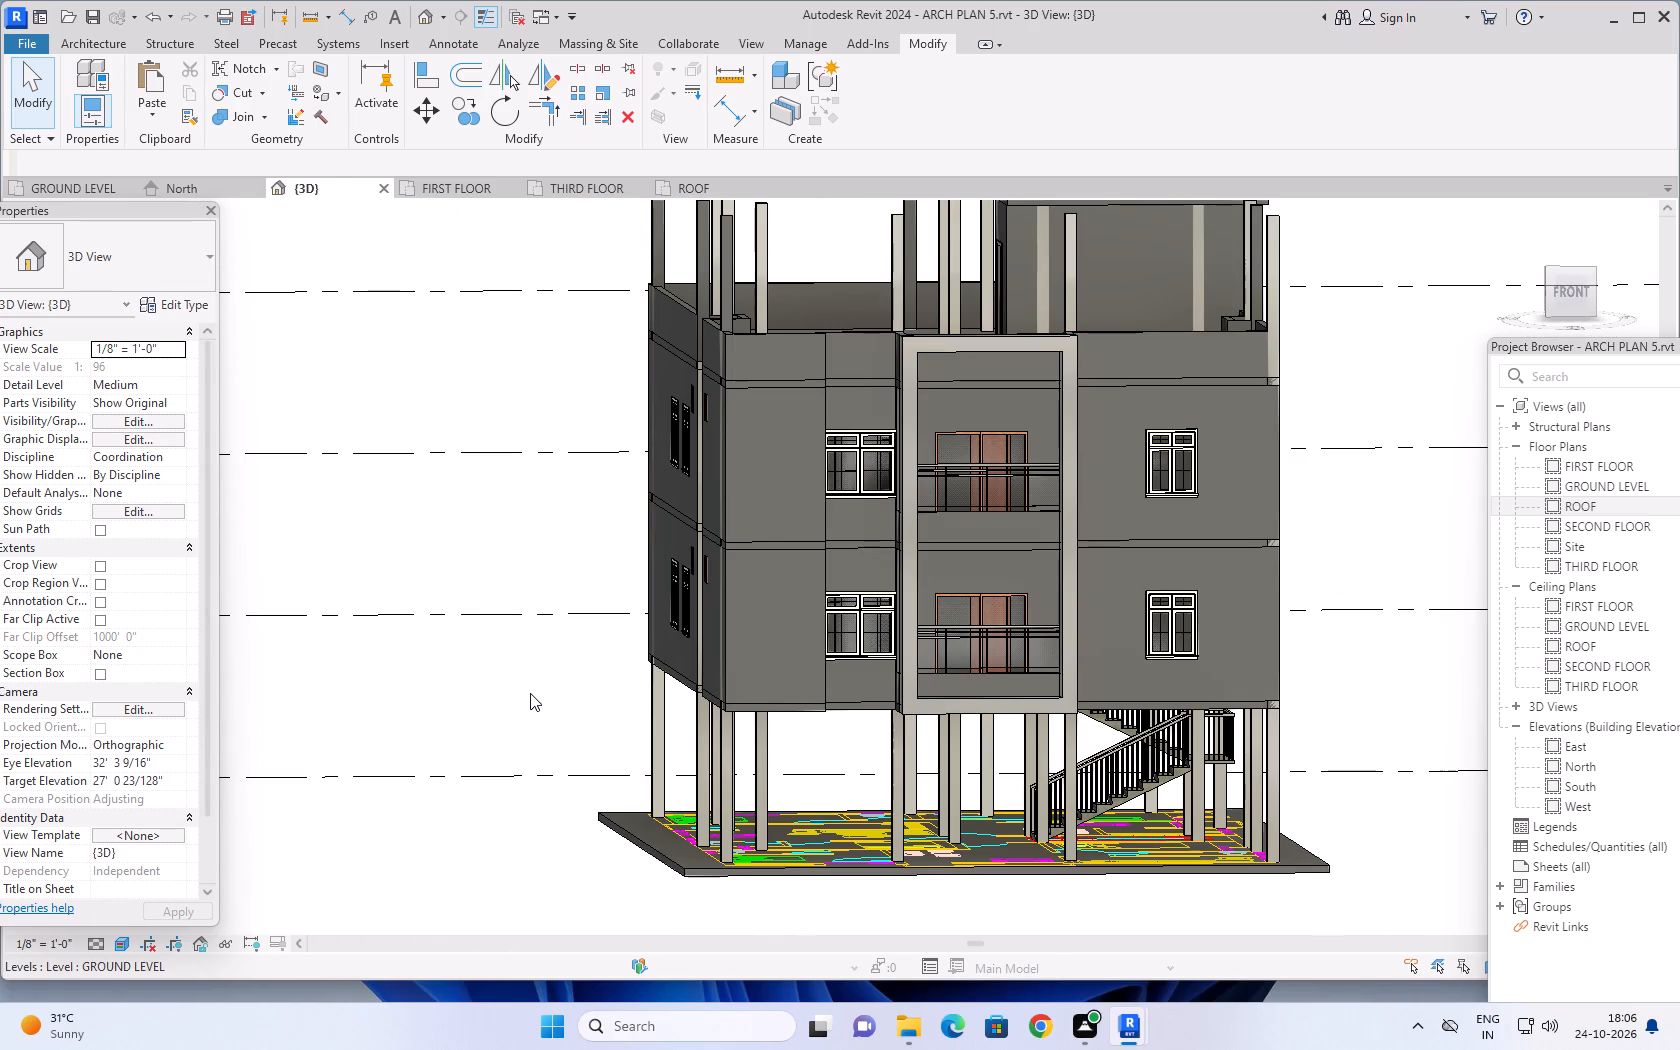
{"action": "scroll", "coordinate": [534, 617], "scroll_direction": "down", "scroll_amount": 1}
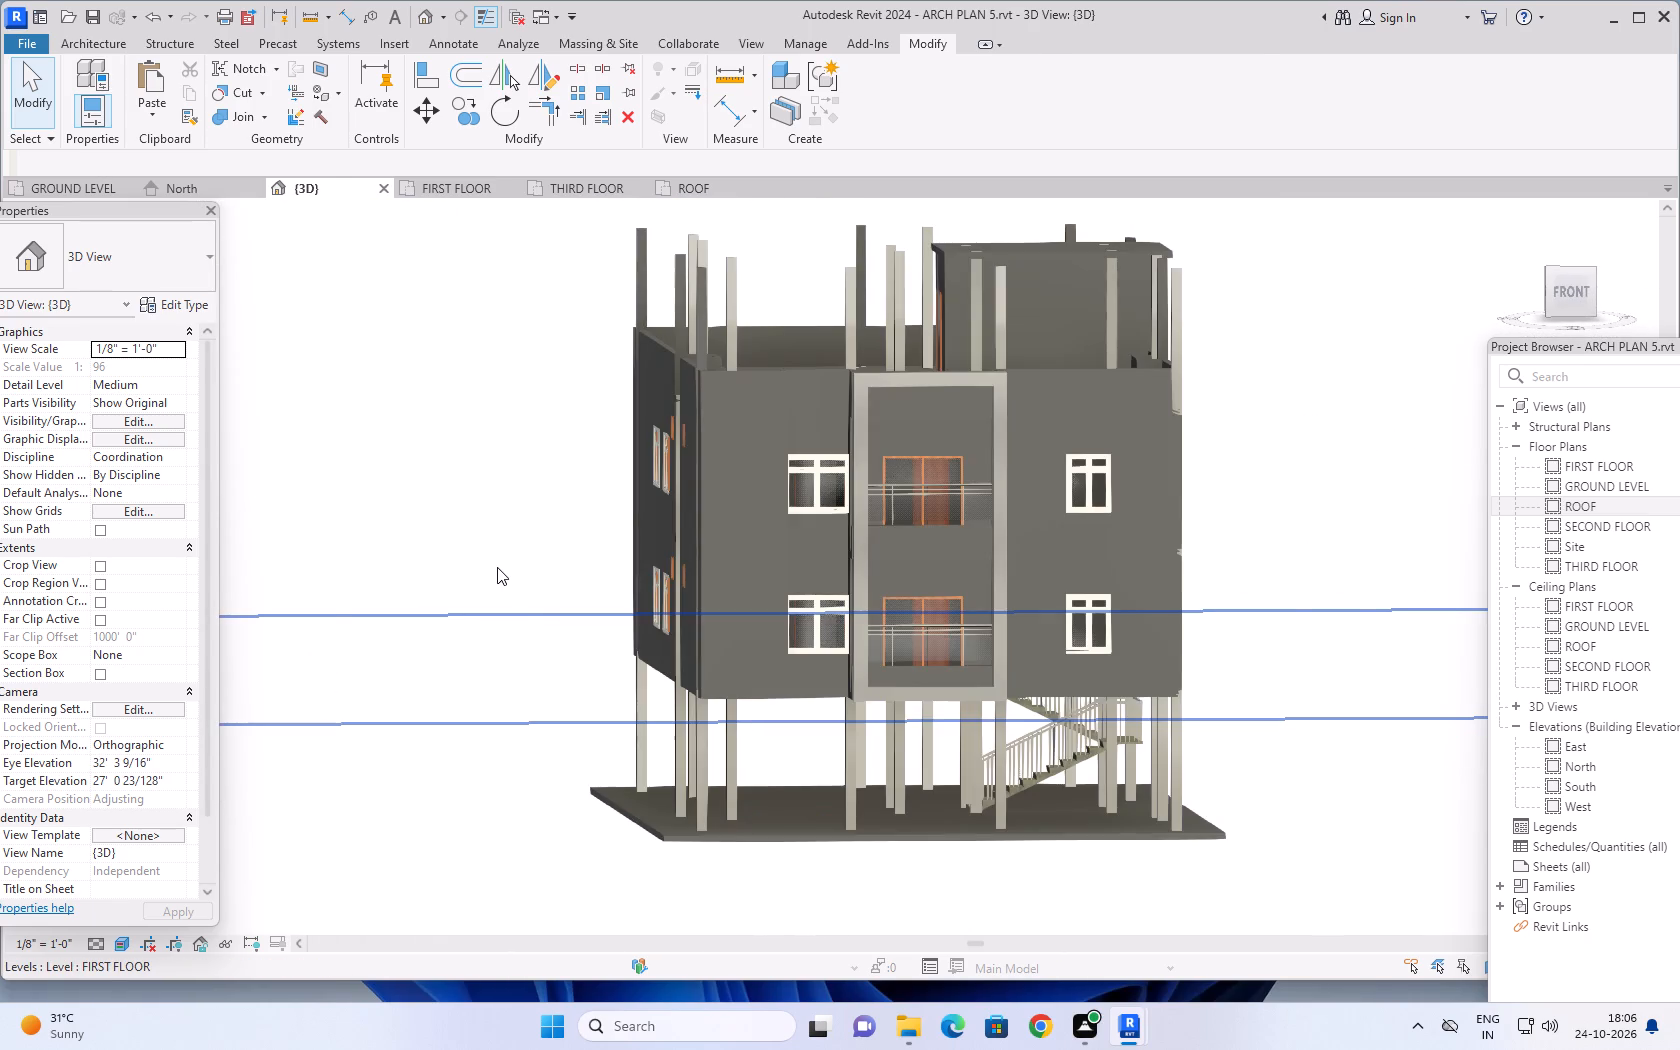
{"action": "middle_click_drag", "start_coordinate": [515, 545], "coordinate": [484, 617]}
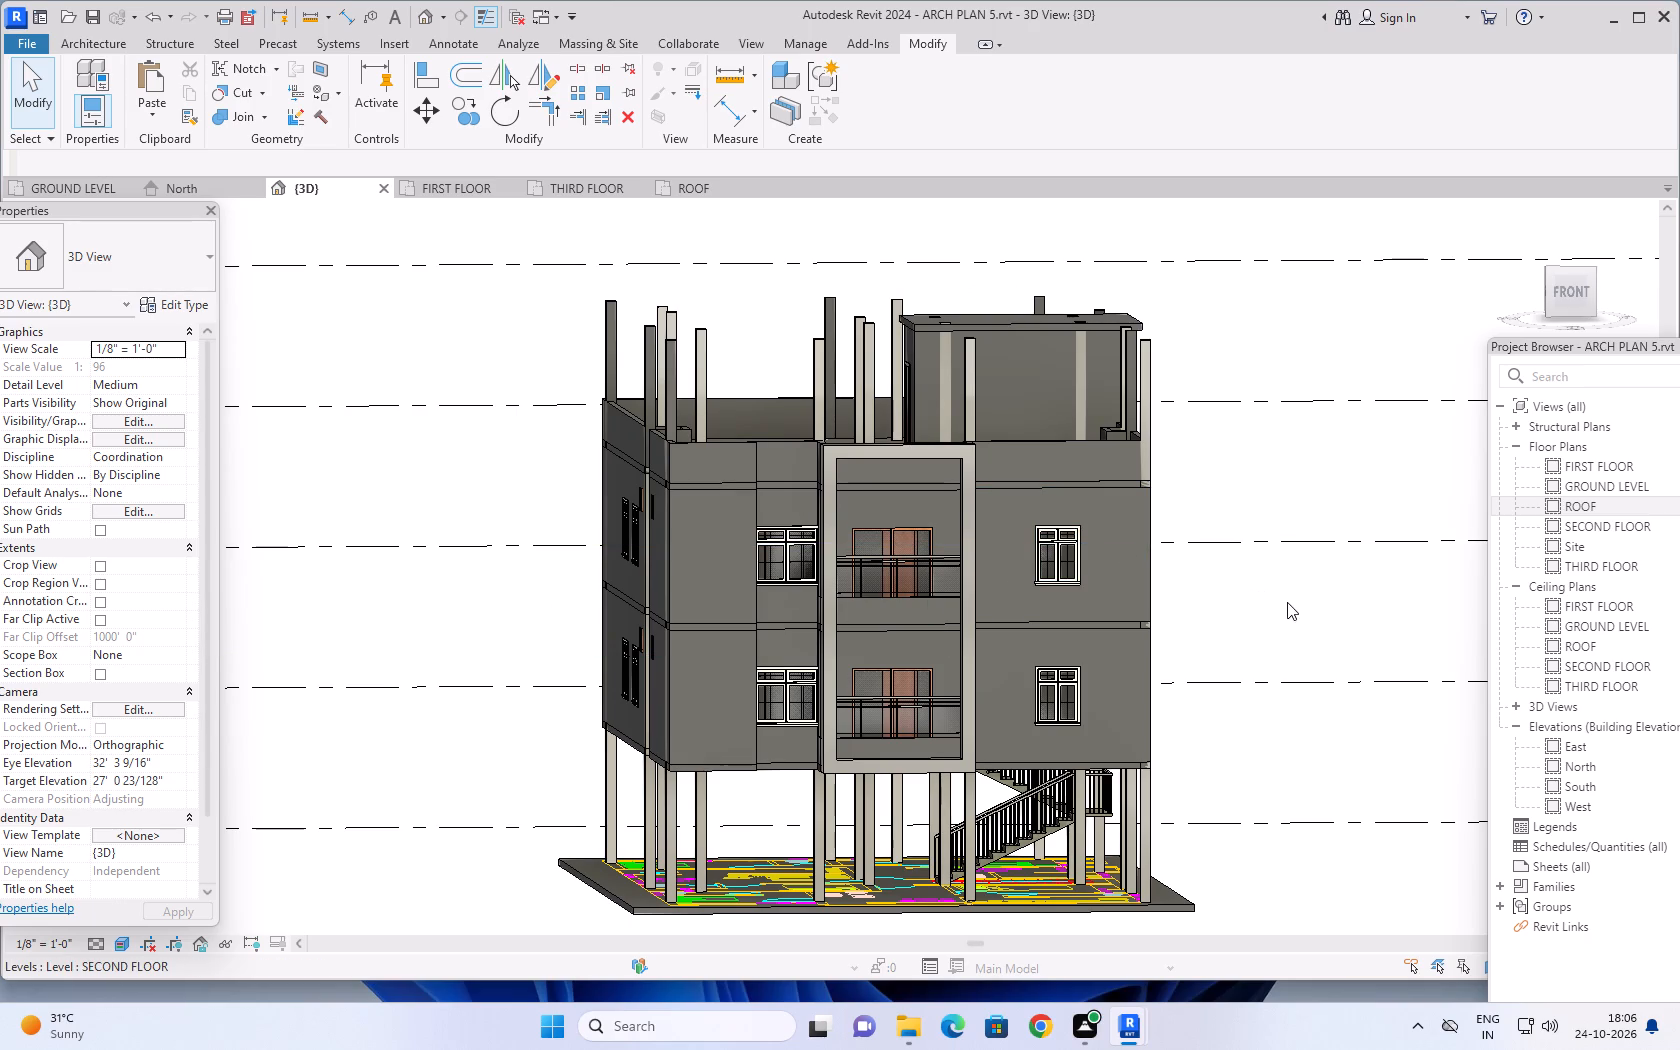
{"action": "middle_click_drag", "start_coordinate": [1276, 605], "coordinate": [1135, 634]}
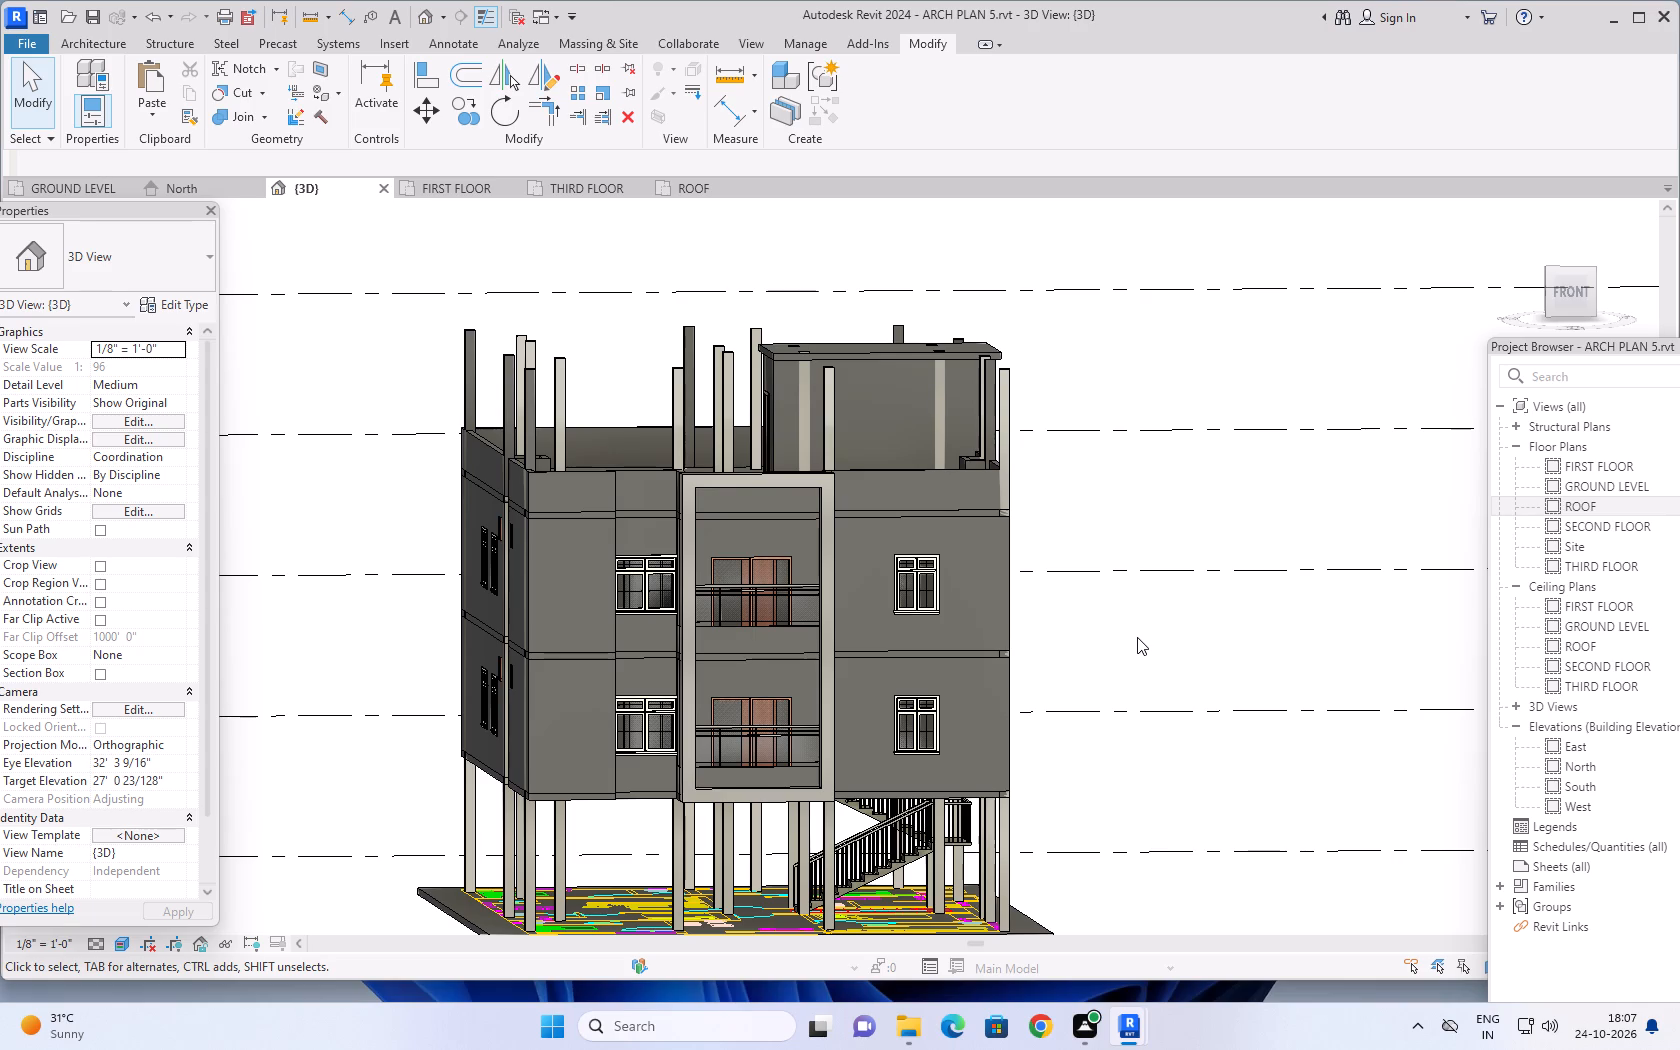
{"action": "middle_click_drag", "start_coordinate": [1140, 638], "coordinate": [1062, 717], "text": "shift"}
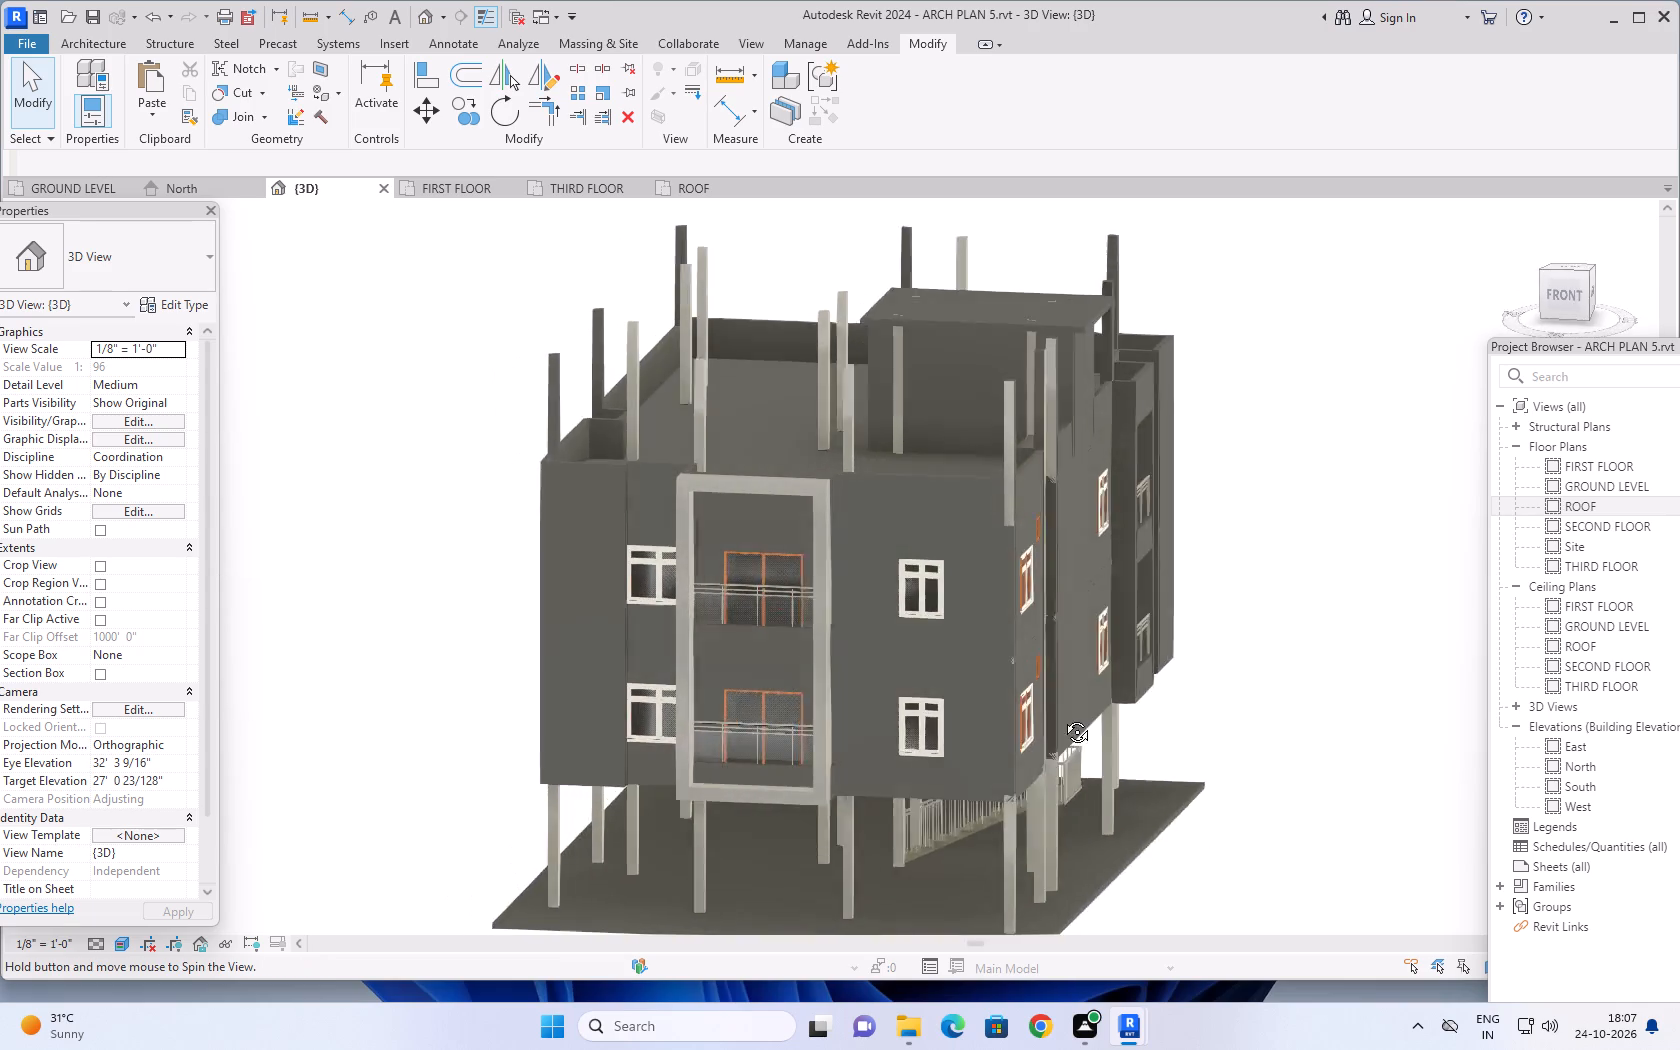
{"action": "middle_click_drag", "start_coordinate": [1062, 717], "coordinate": [770, 687], "text": "shift"}
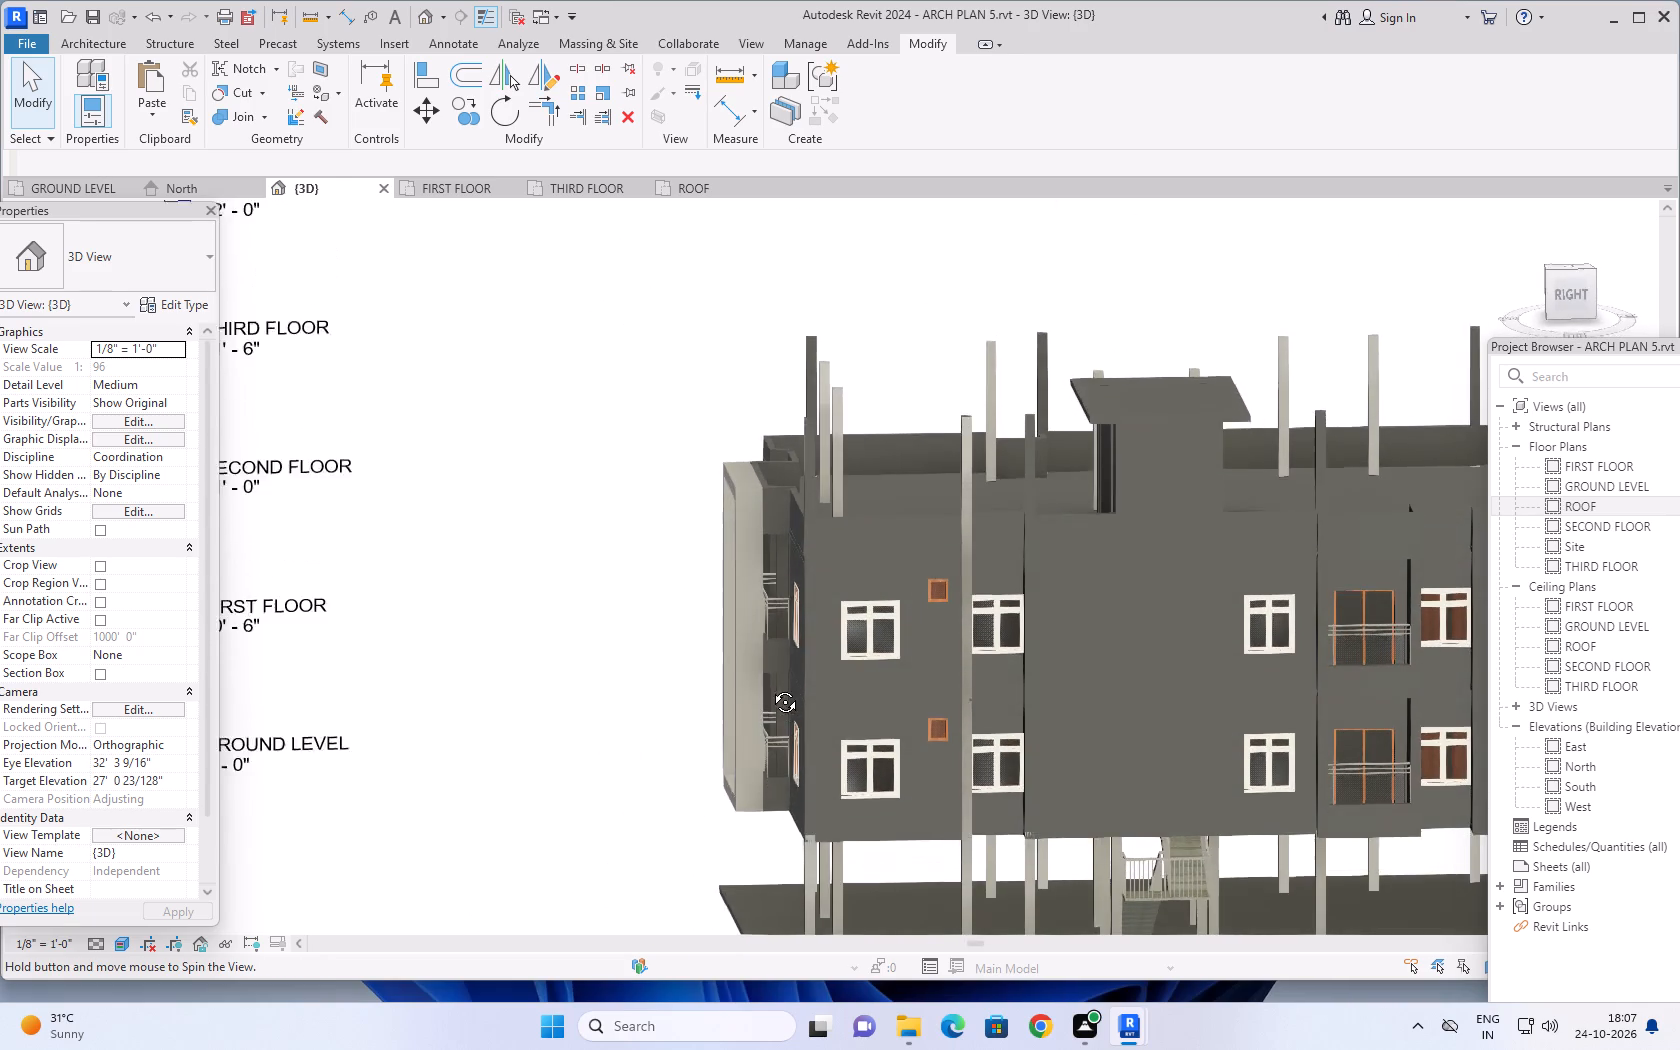
{"action": "middle_click_drag", "start_coordinate": [770, 687], "coordinate": [1170, 739], "text": "shift"}
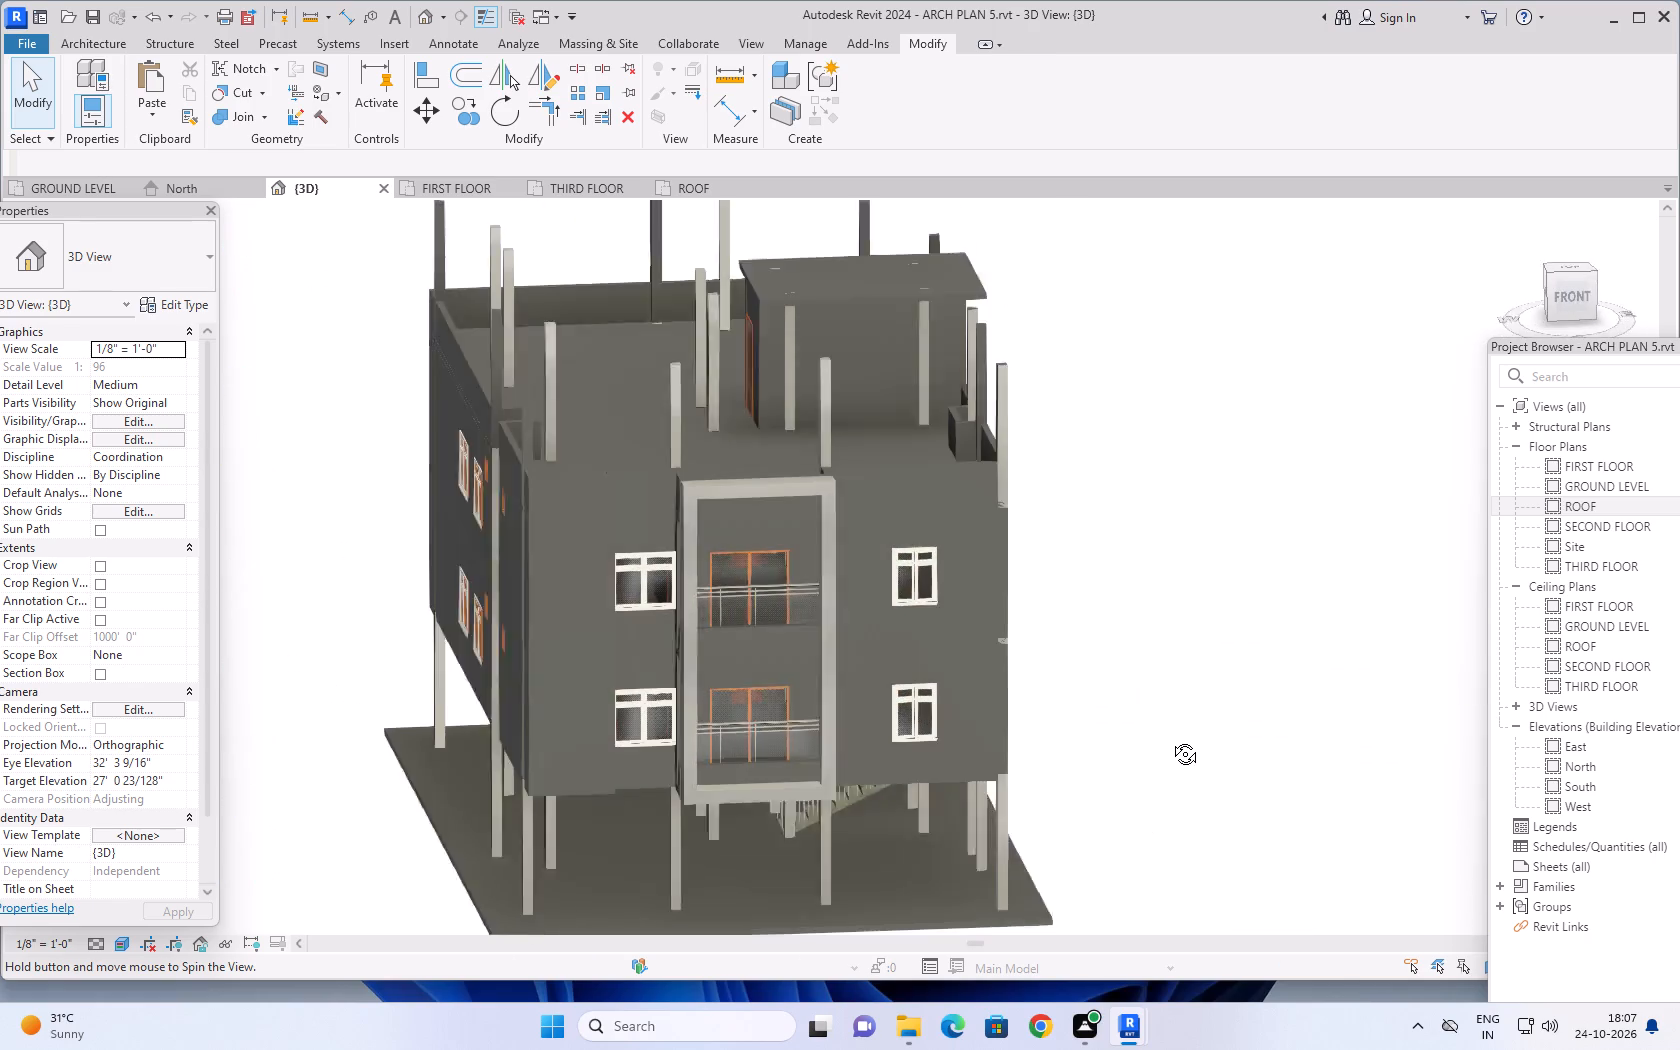
{"action": "middle_click_drag", "start_coordinate": [1170, 739], "coordinate": [1197, 721], "text": "shift"}
{"action": "middle_click_drag", "start_coordinate": [1122, 722], "coordinate": [1290, 701]}
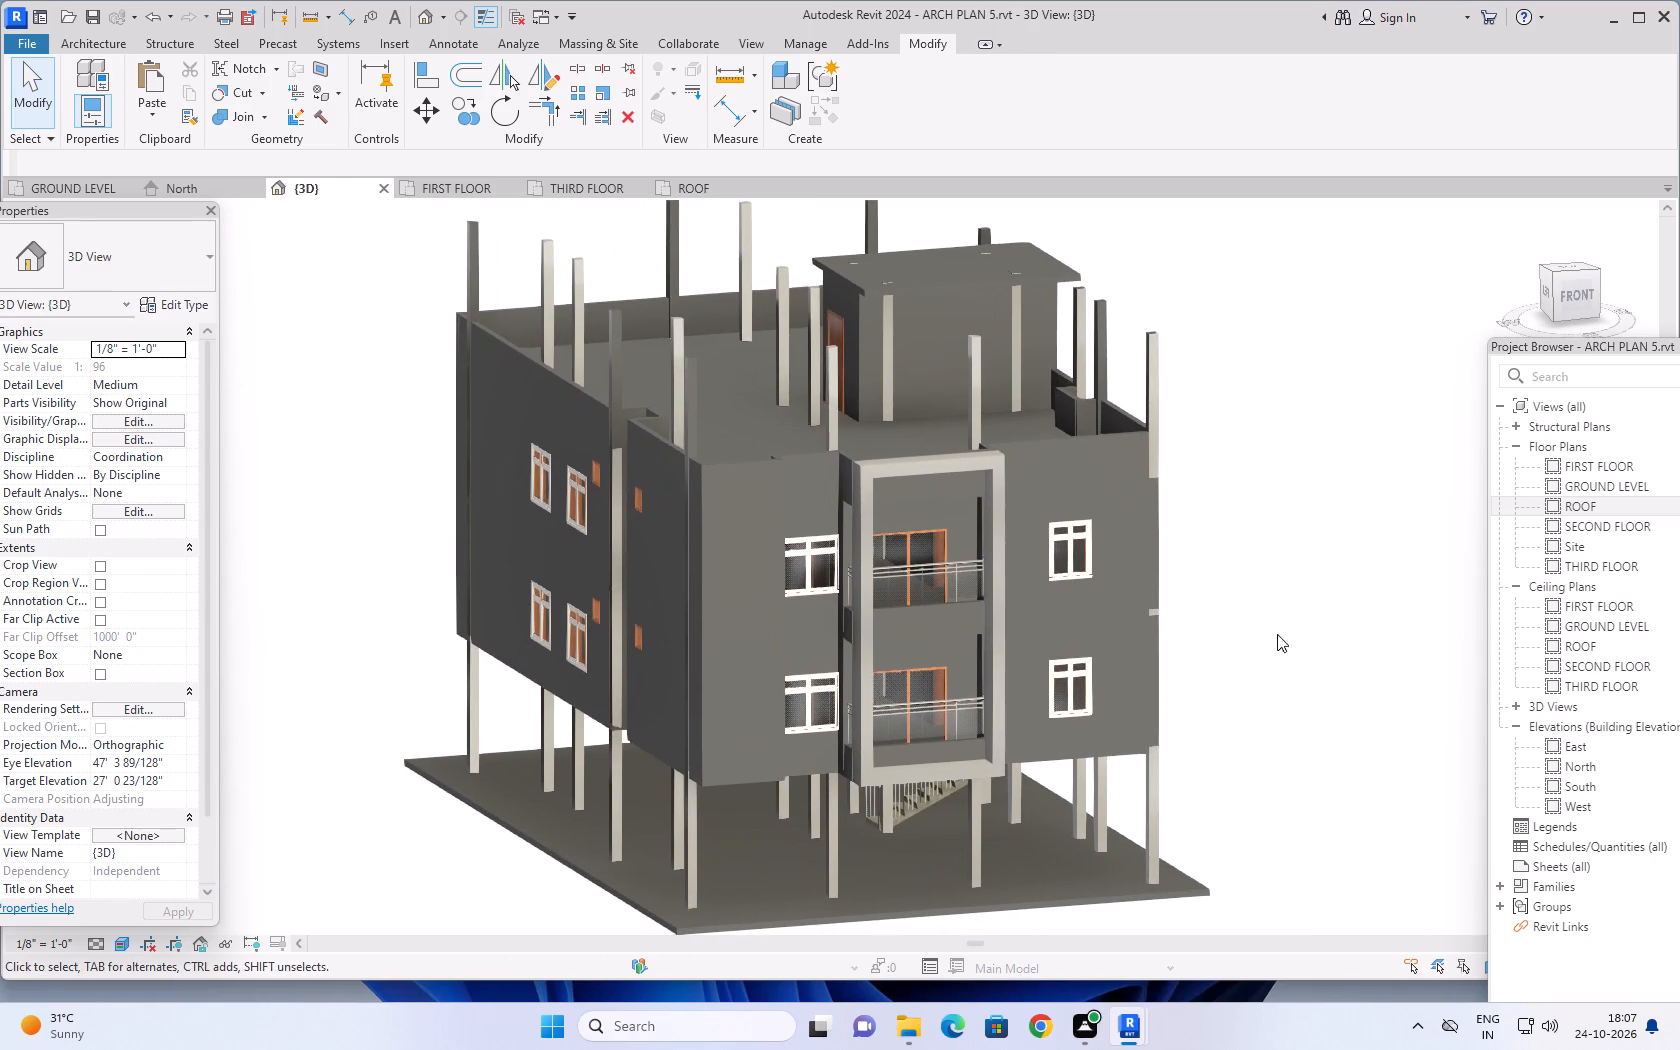
{"action": "middle_click_drag", "start_coordinate": [1258, 516], "coordinate": [1233, 589]}
{"action": "middle_click_drag", "start_coordinate": [1233, 589], "coordinate": [1286, 580]}
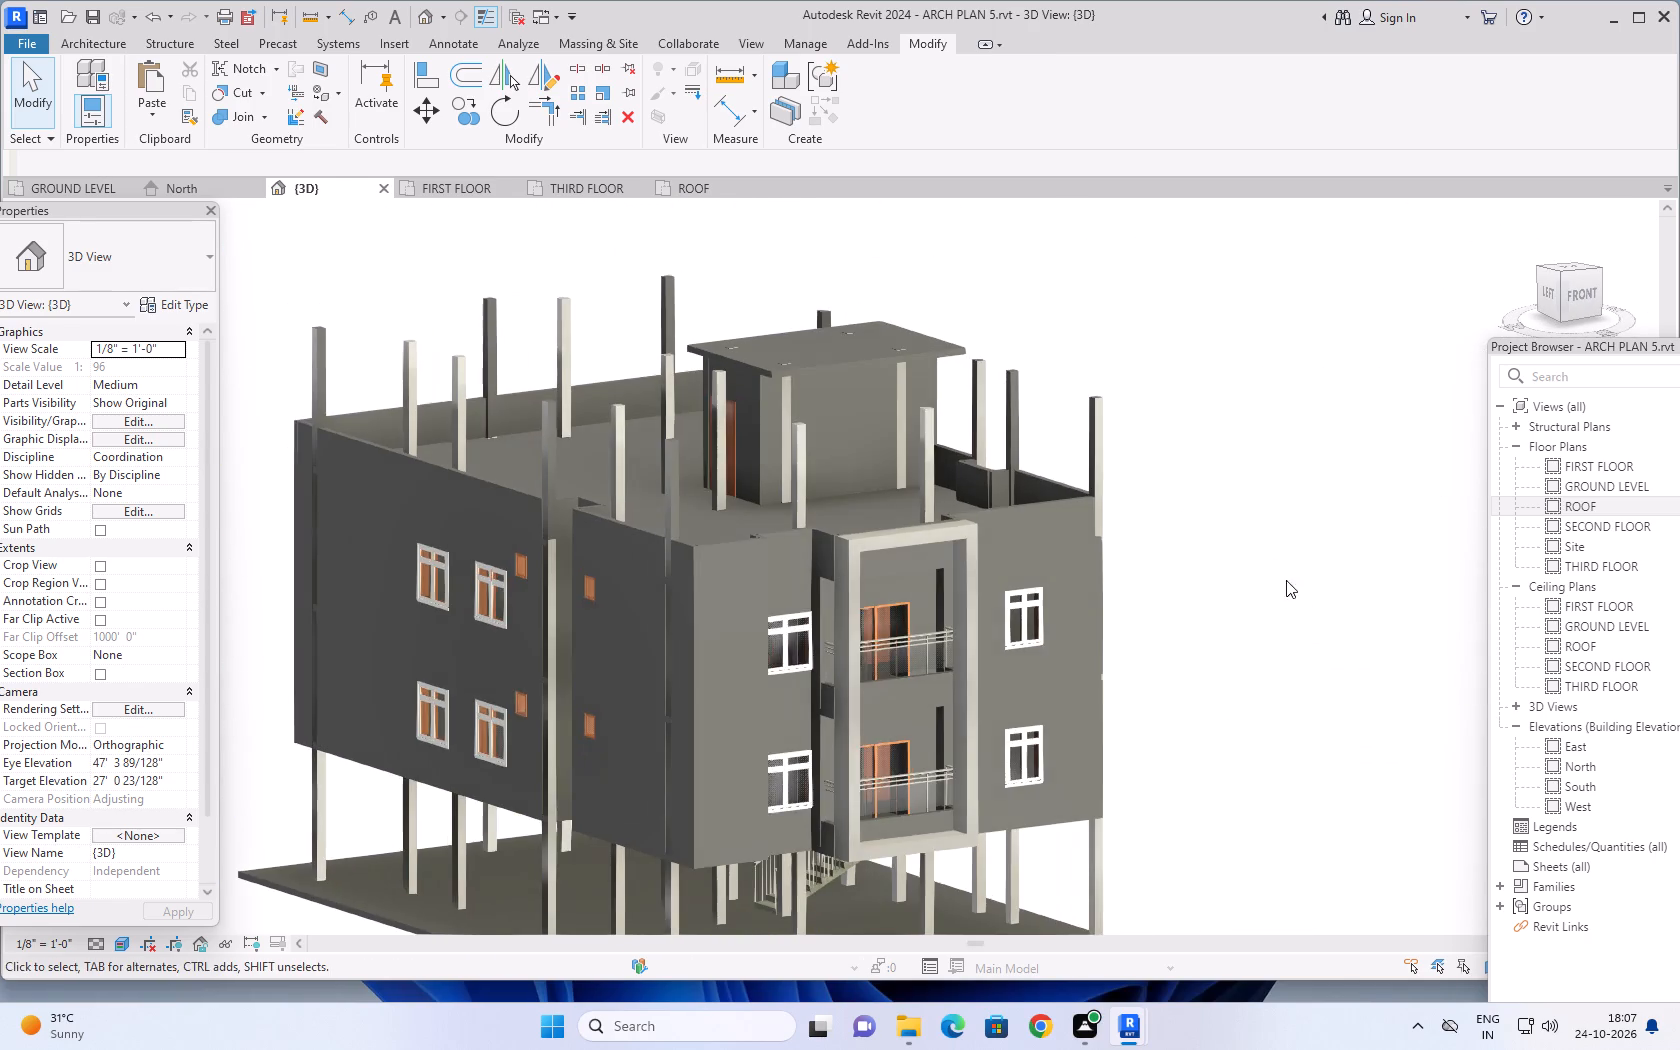
Reopen the balcony frame for in-place editing, examine it from all around, and finish the model.
{"action": "left_click", "coordinate": [962, 583]}
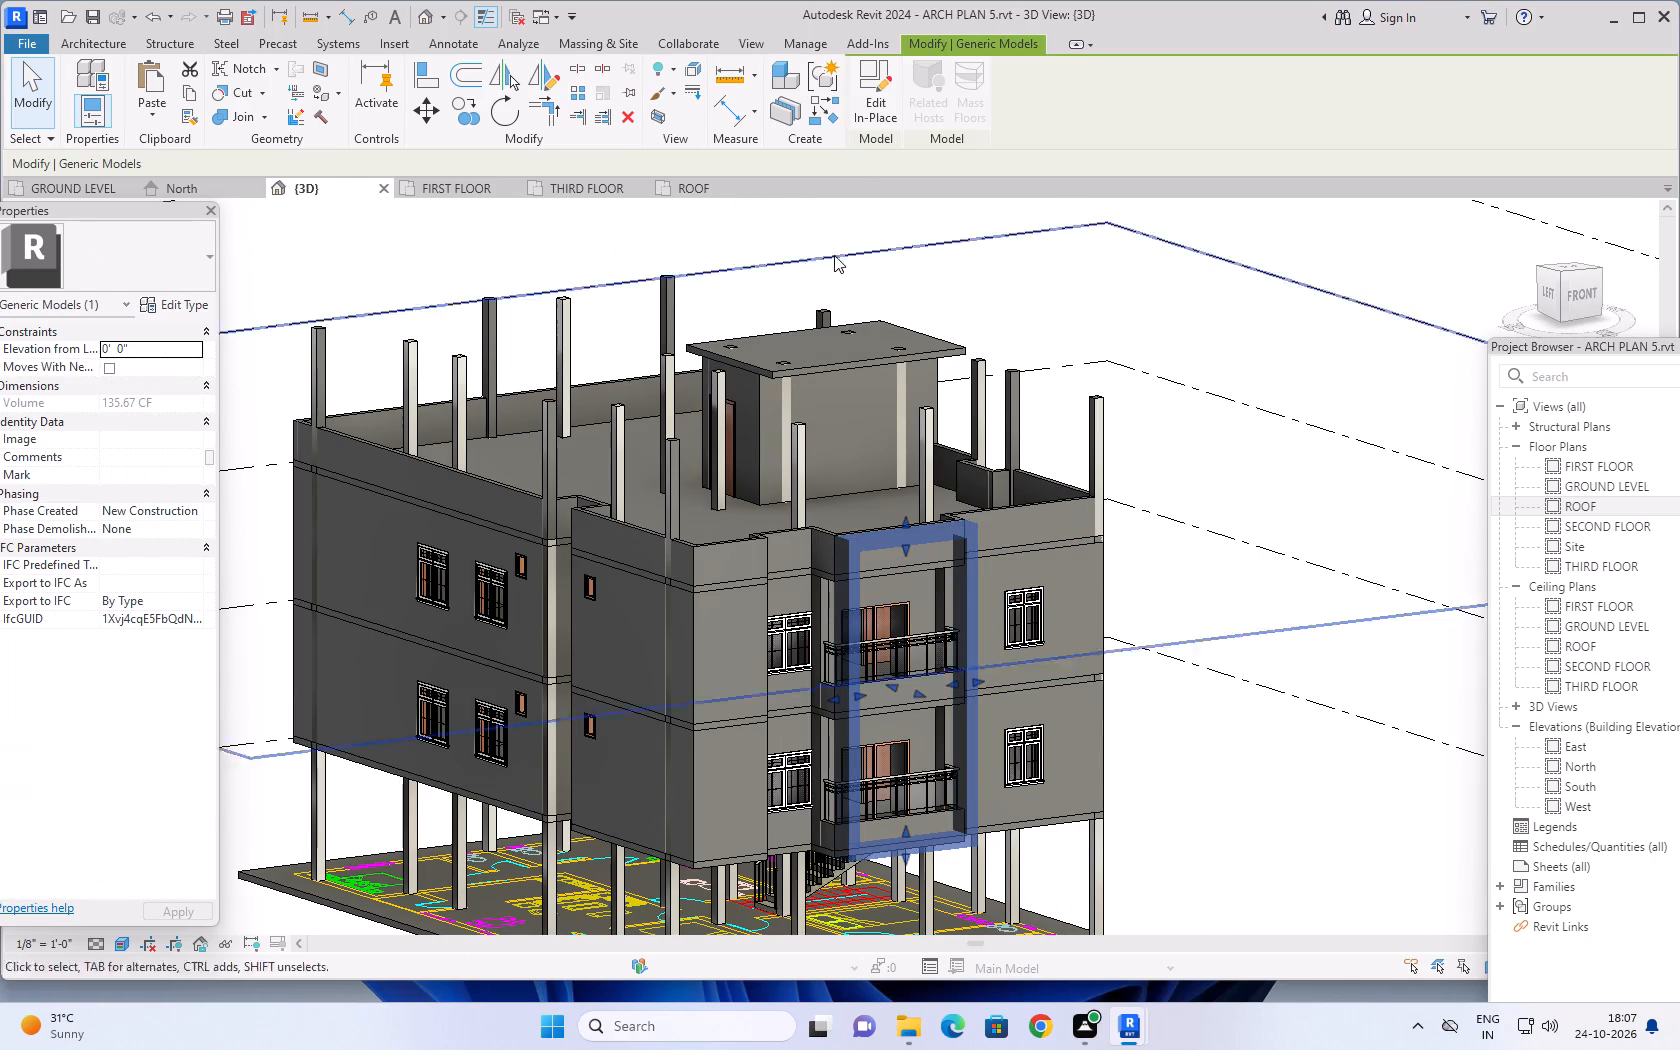
{"action": "left_click", "coordinate": [867, 101]}
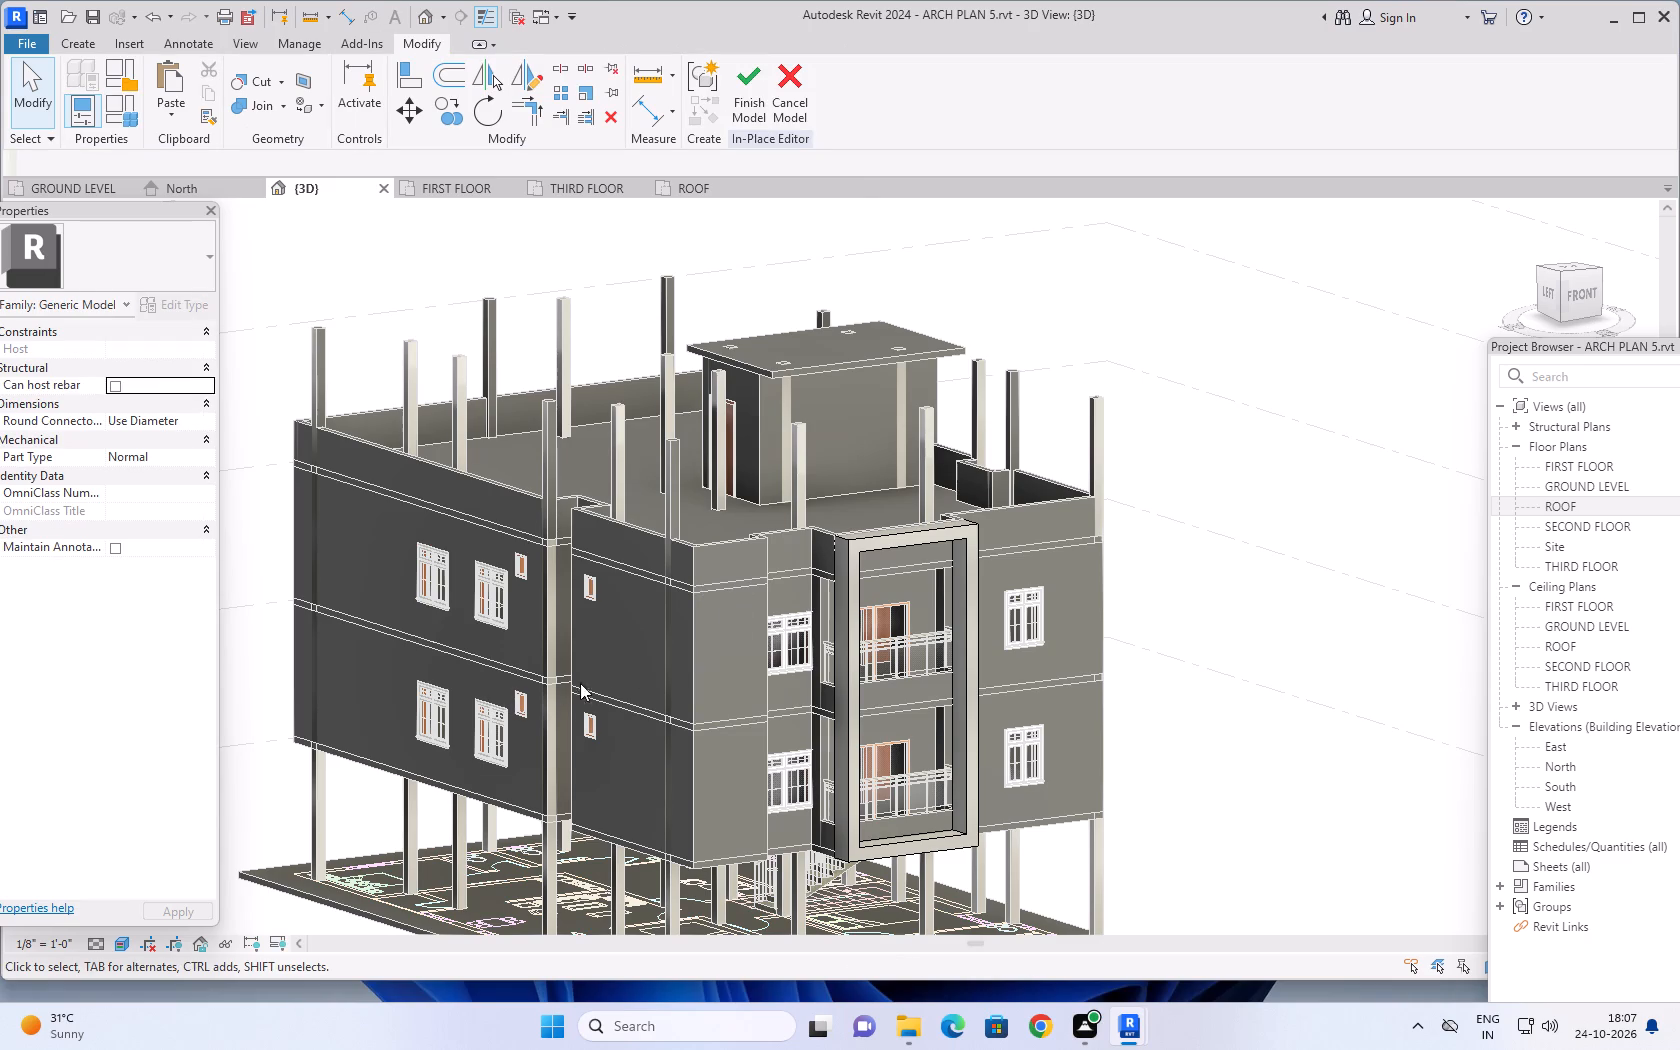
{"action": "middle_click_drag", "start_coordinate": [621, 685], "coordinate": [689, 605]}
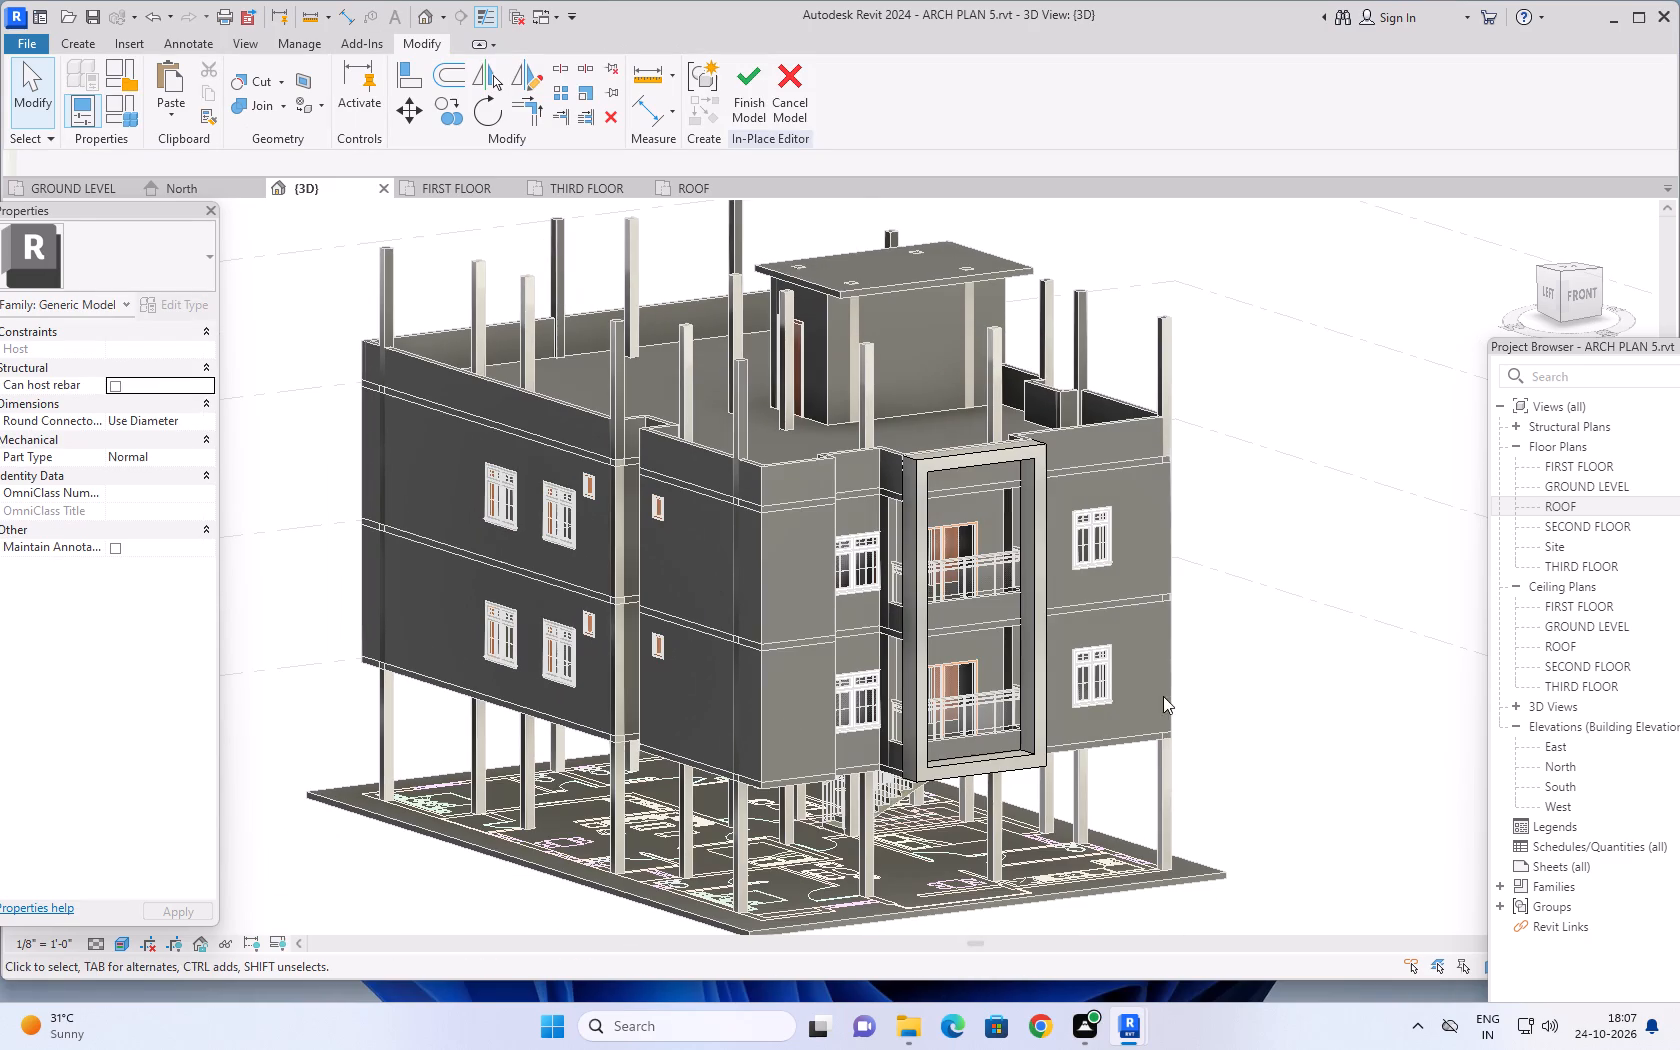
{"action": "middle_click_drag", "start_coordinate": [1289, 662], "coordinate": [1291, 631]}
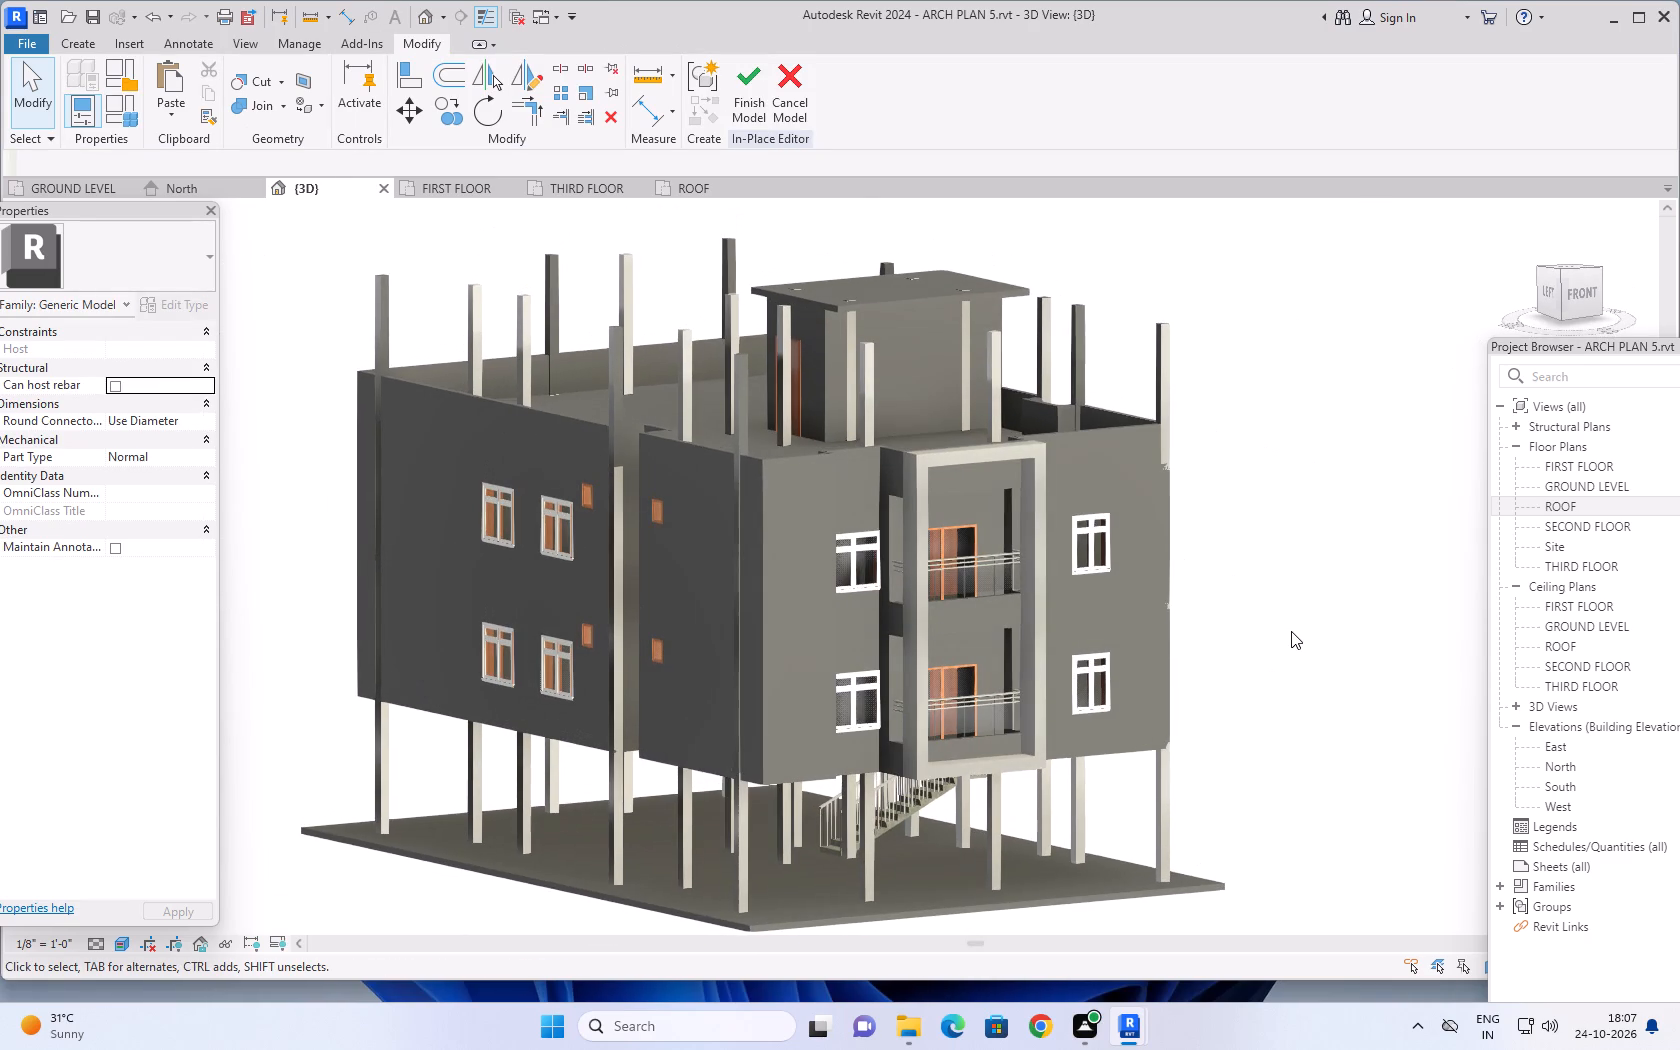
{"action": "scroll", "coordinate": [1293, 624], "scroll_direction": "up", "scroll_amount": 1}
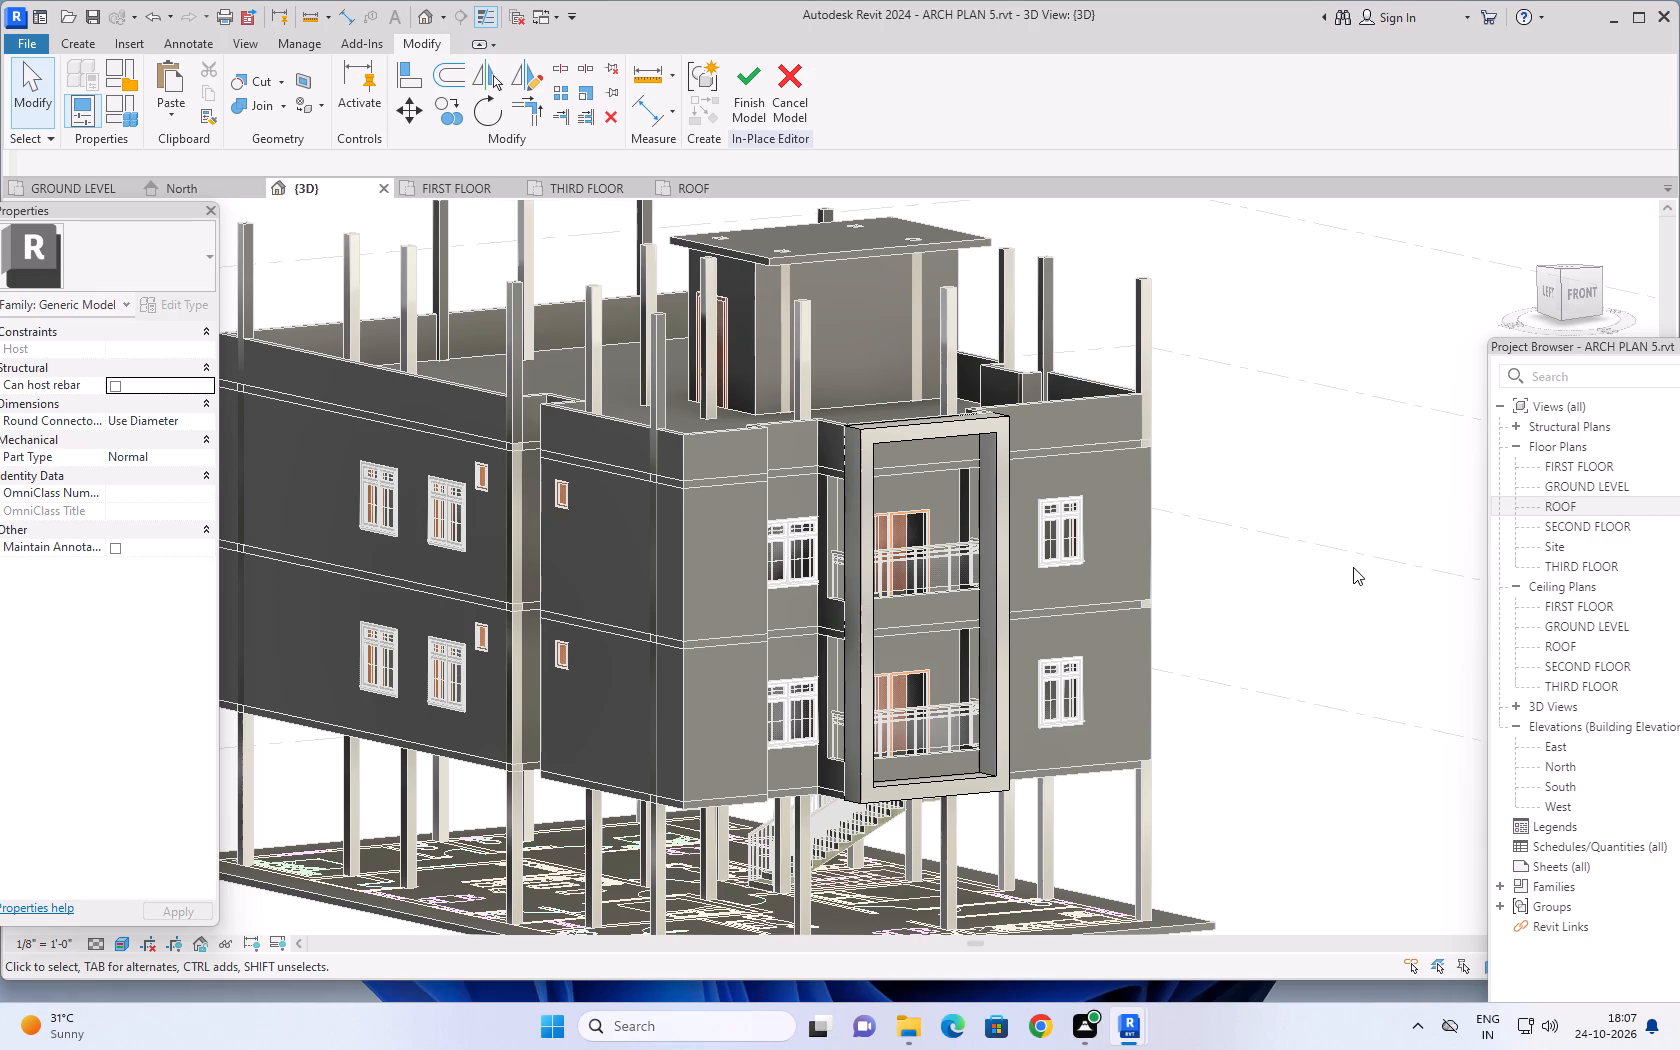
{"action": "scroll", "coordinate": [1383, 541], "scroll_direction": "down", "scroll_amount": 1}
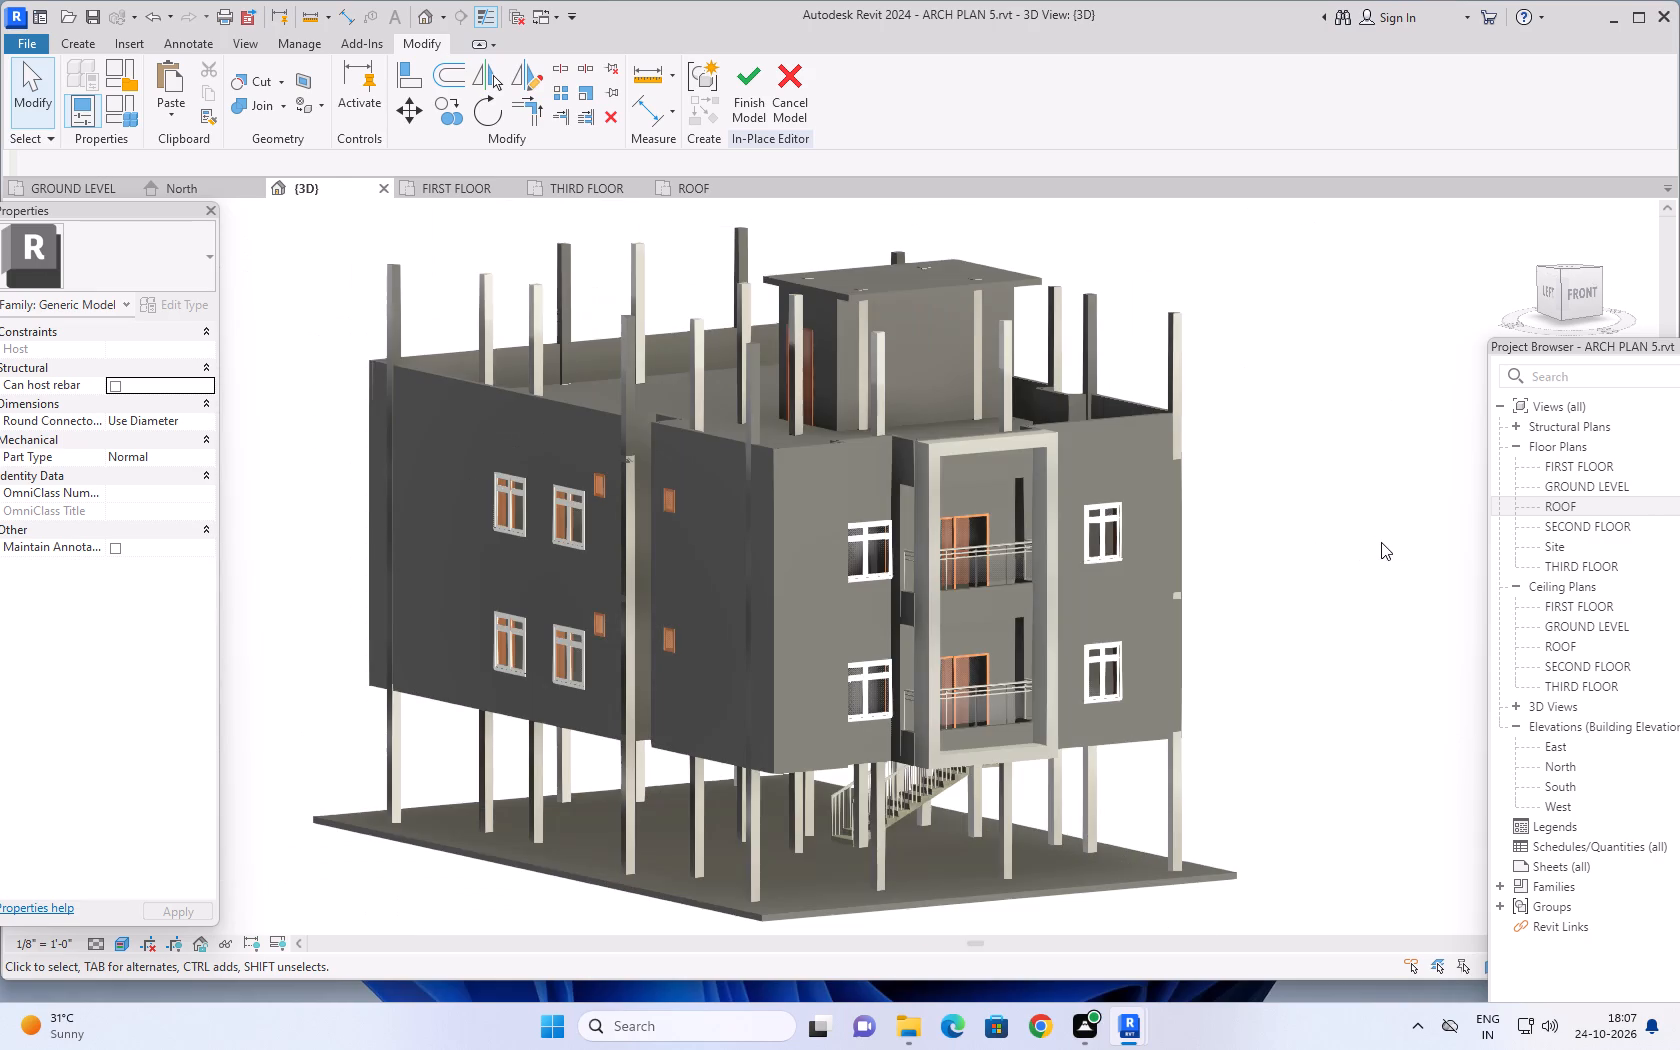
{"action": "middle_click_drag", "start_coordinate": [1374, 526], "coordinate": [1206, 692], "text": "shift"}
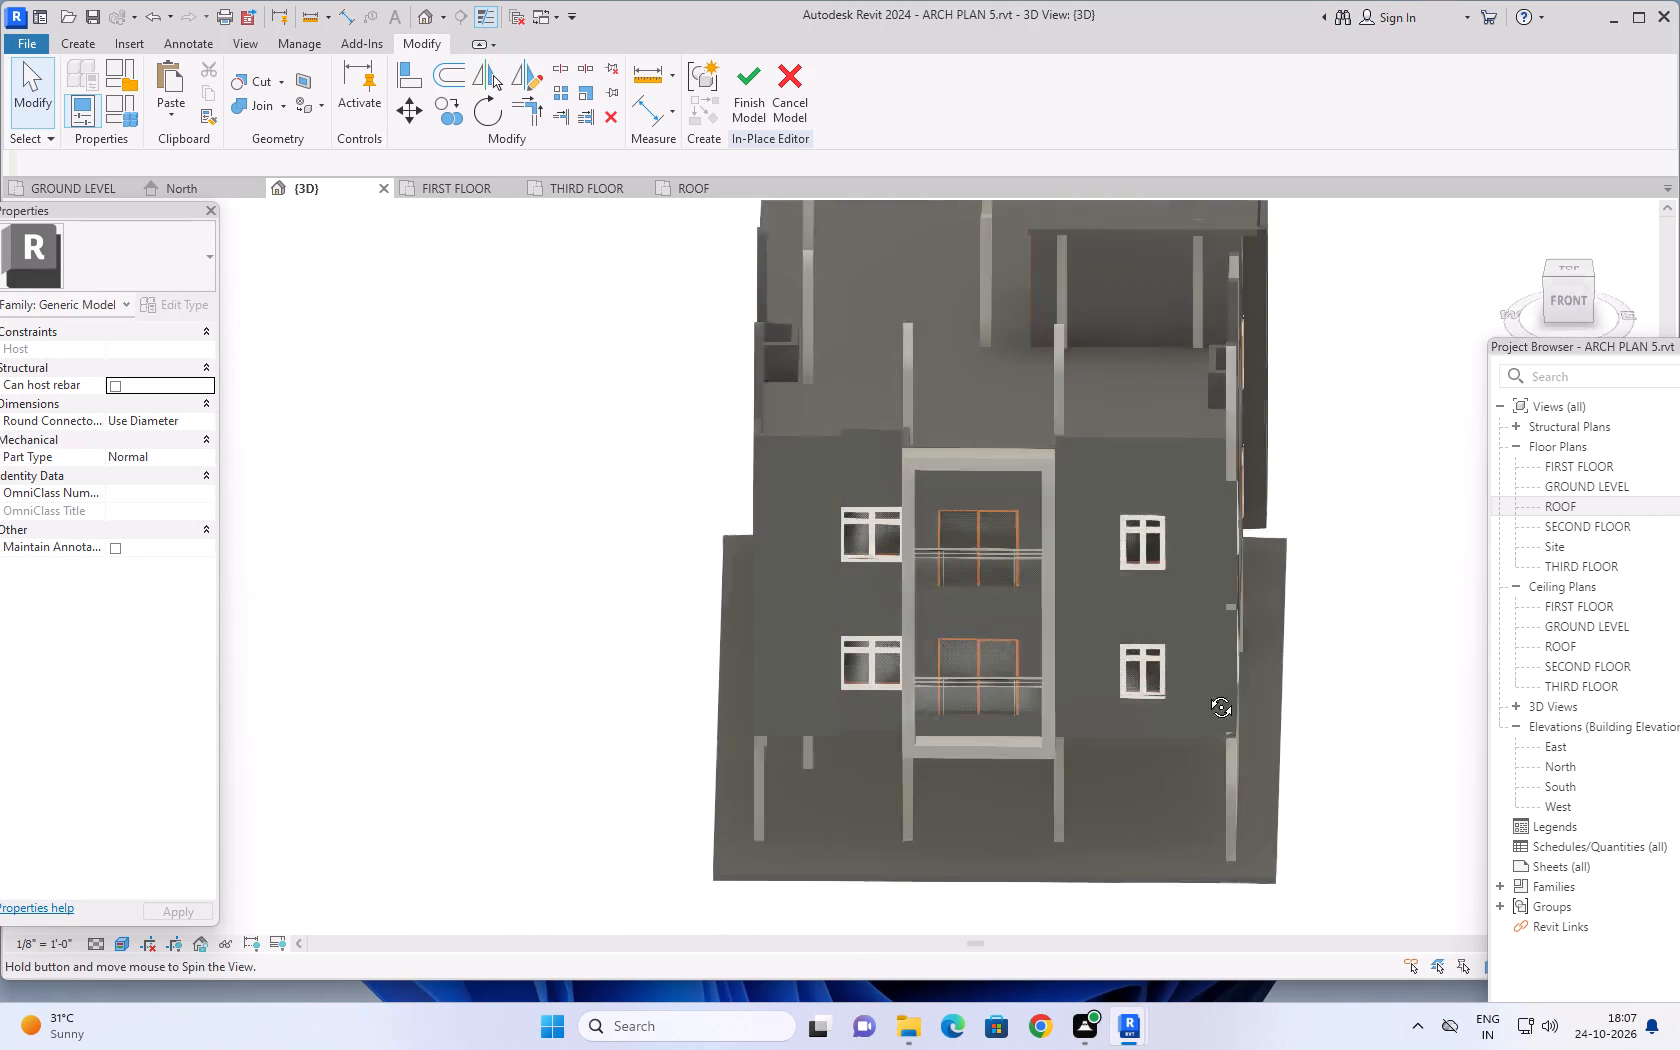
{"action": "middle_click_drag", "start_coordinate": [1206, 692], "coordinate": [1073, 701], "text": "shift"}
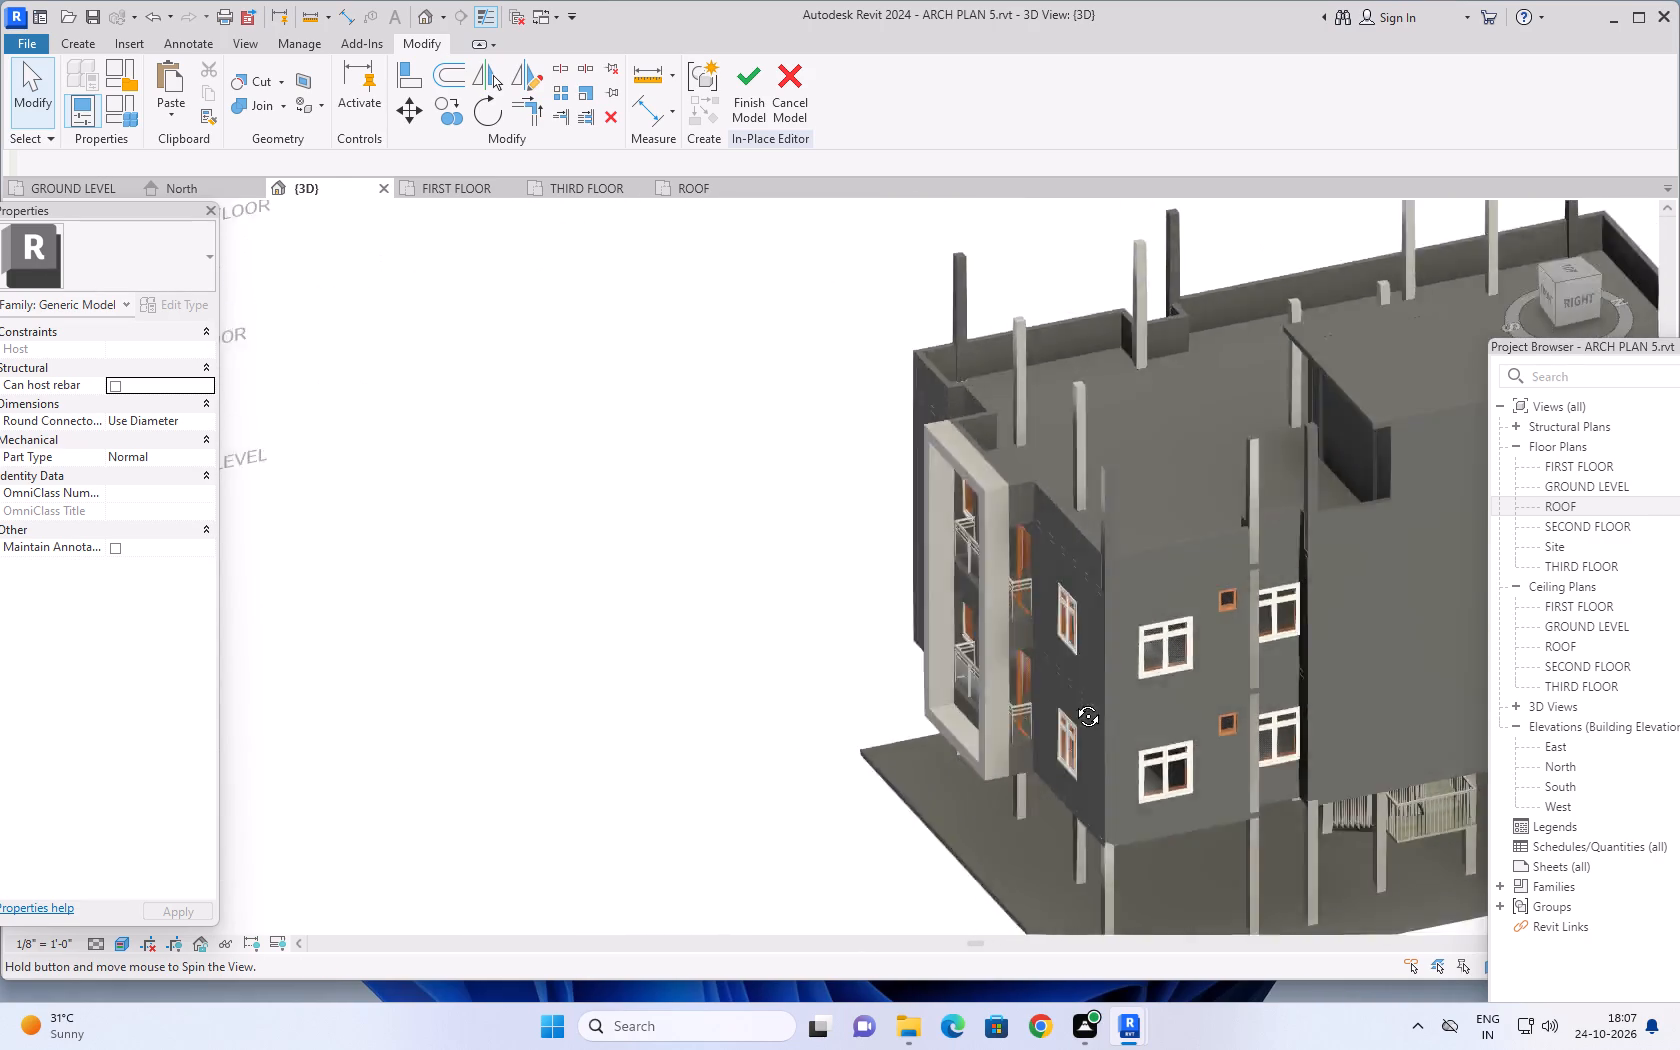
{"action": "middle_click_drag", "start_coordinate": [1073, 701], "coordinate": [1280, 440], "text": "shift"}
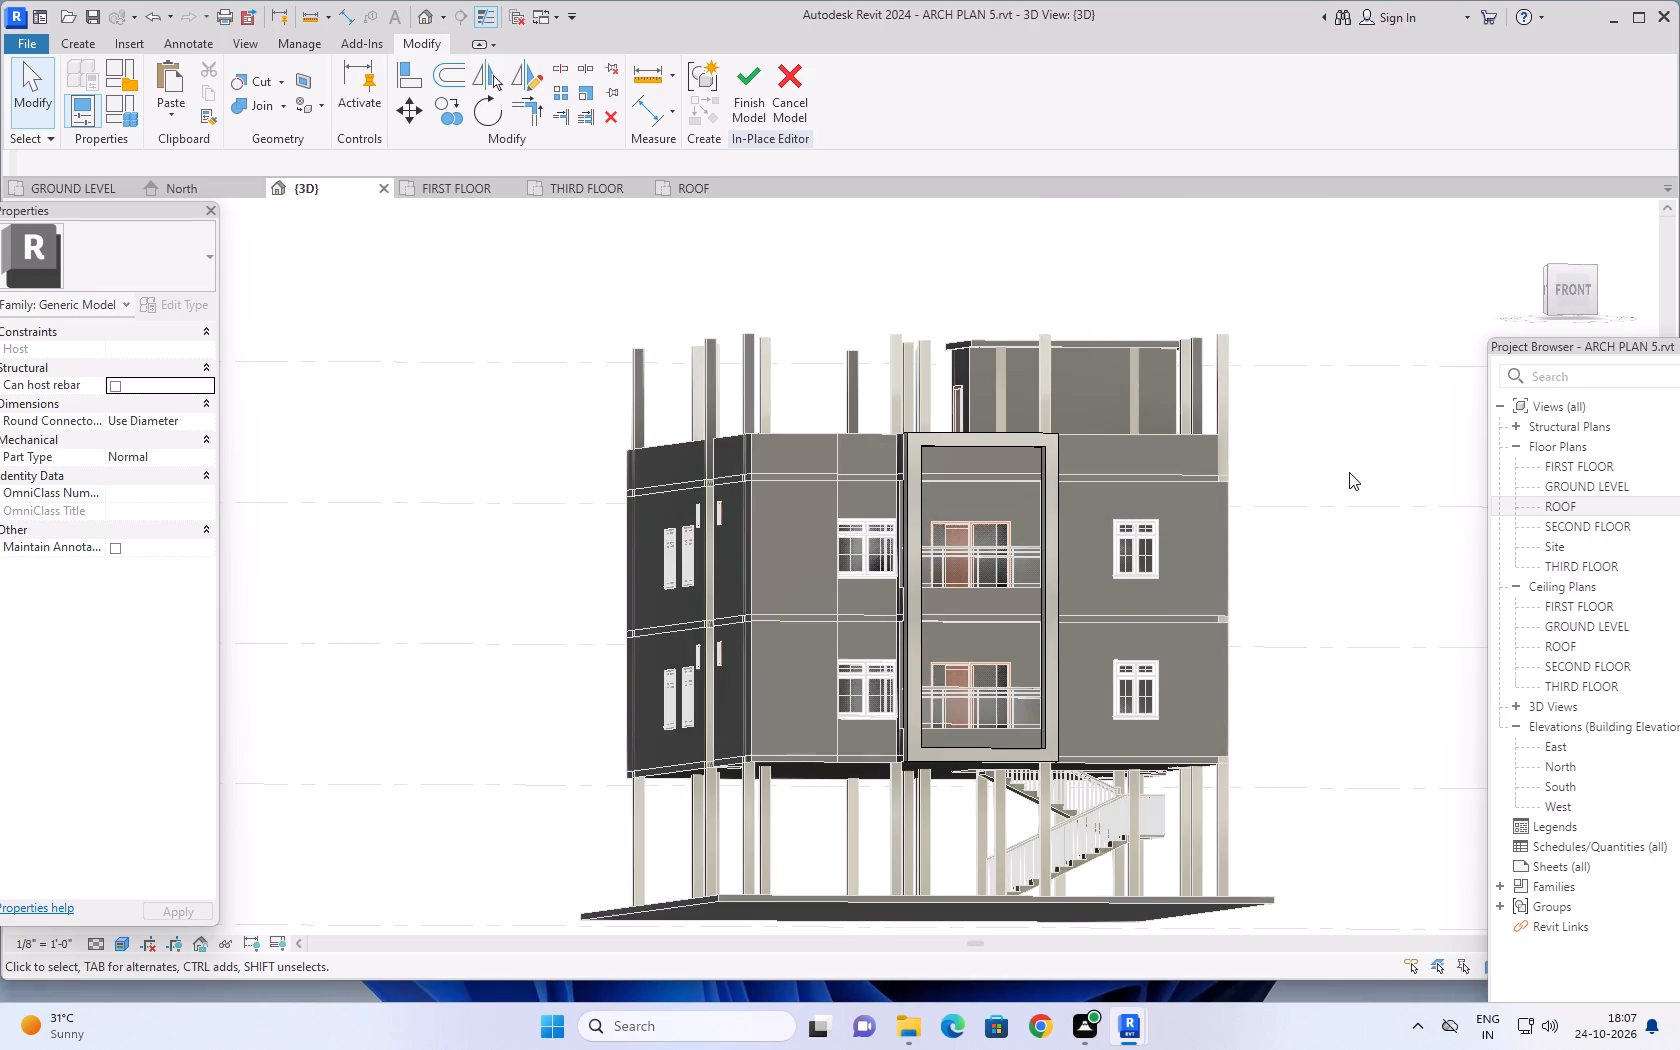
{"action": "middle_click_drag", "start_coordinate": [1365, 470], "coordinate": [1282, 535]}
{"action": "middle_click_drag", "start_coordinate": [1286, 535], "coordinate": [1231, 627], "text": "shift"}
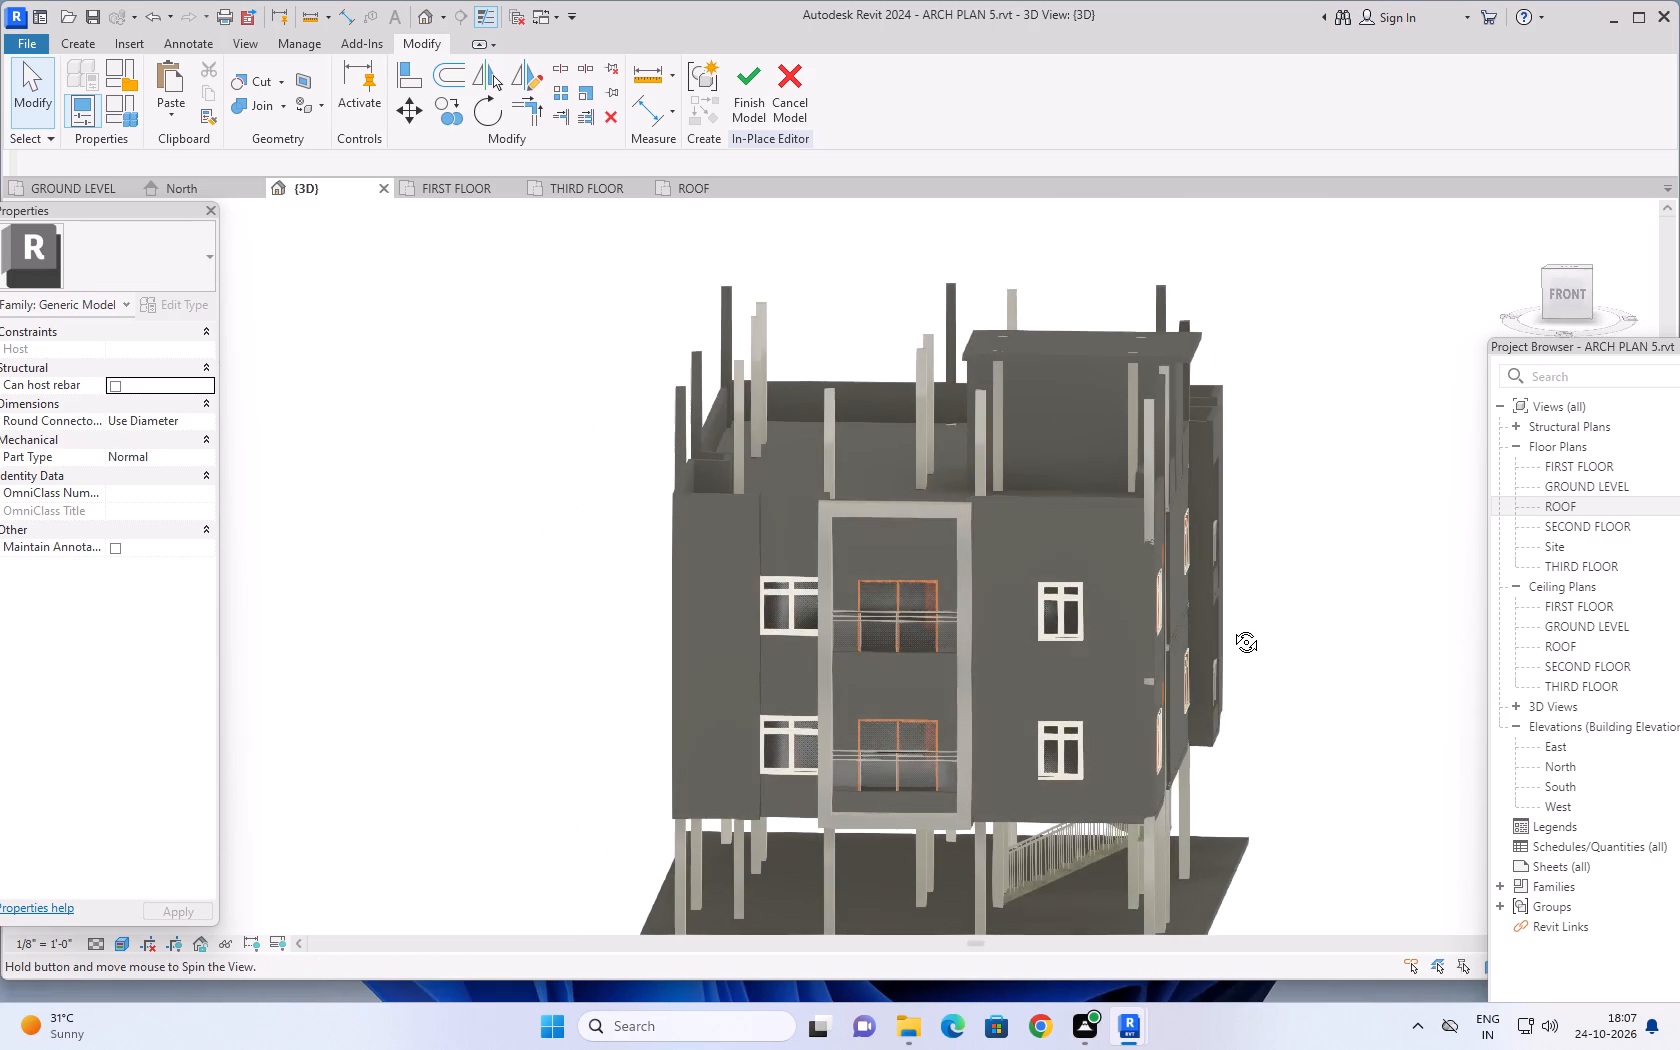
{"action": "middle_click_drag", "start_coordinate": [1231, 627], "coordinate": [1273, 611], "text": "shift"}
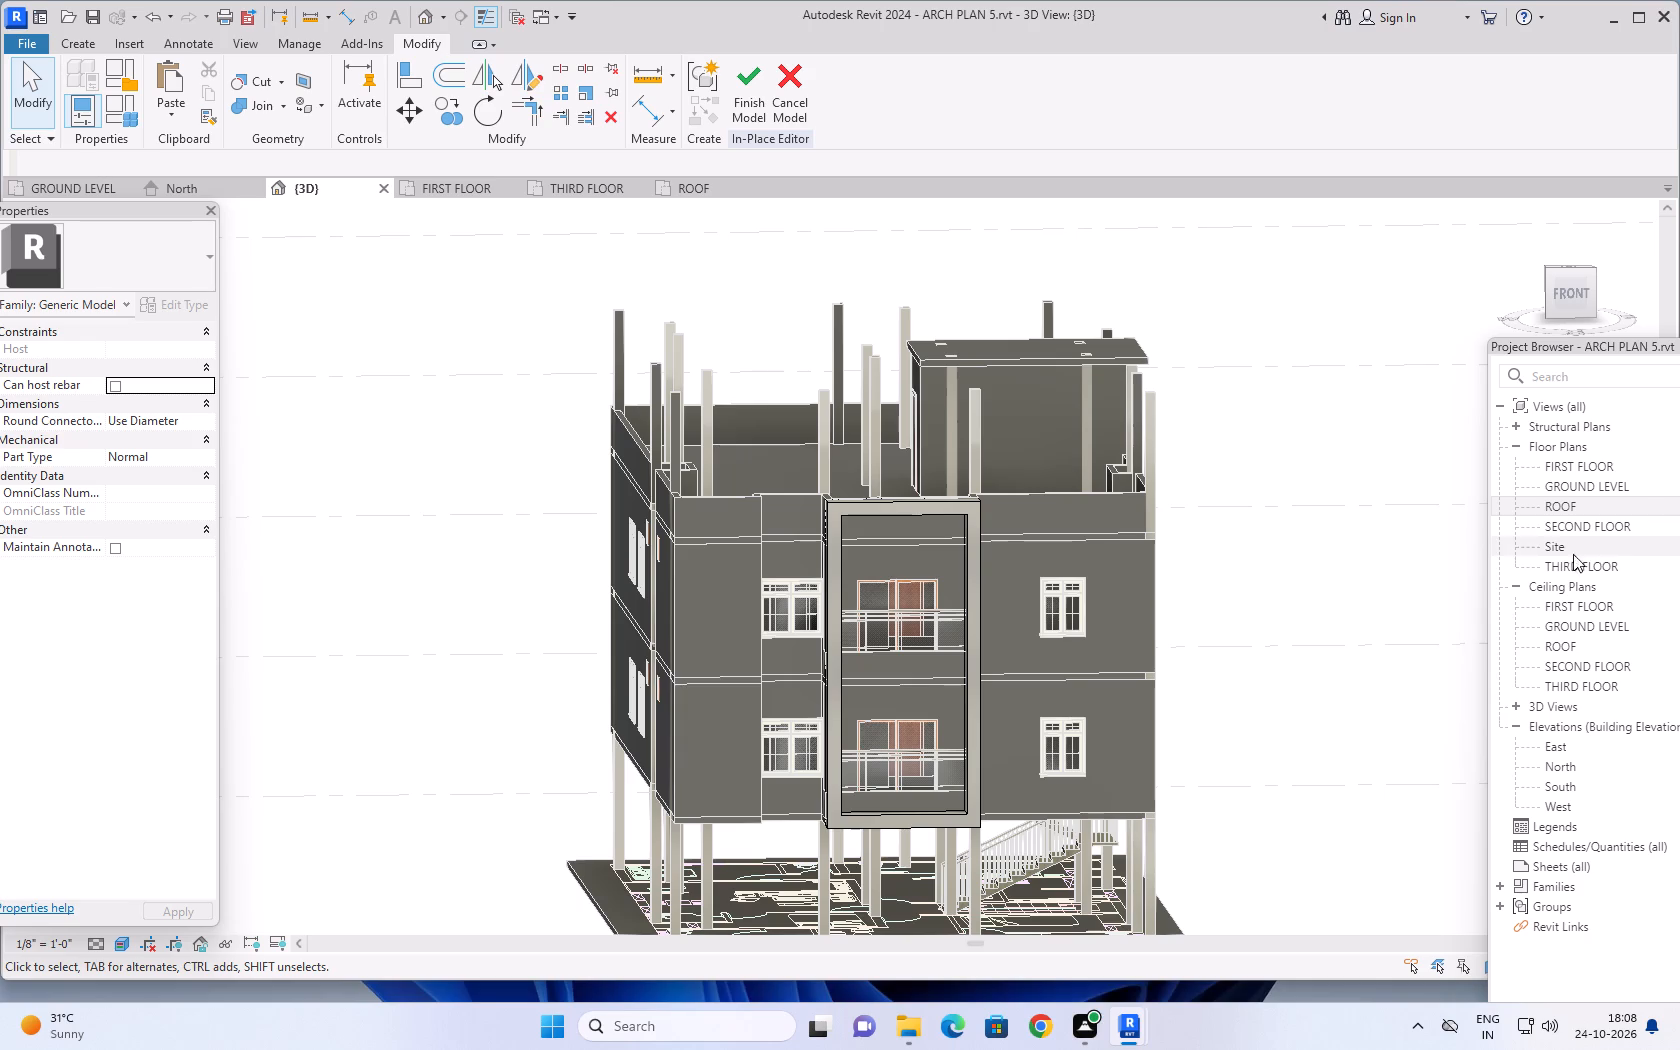
{"action": "scroll", "coordinate": [1373, 572], "scroll_direction": "down", "scroll_amount": 1}
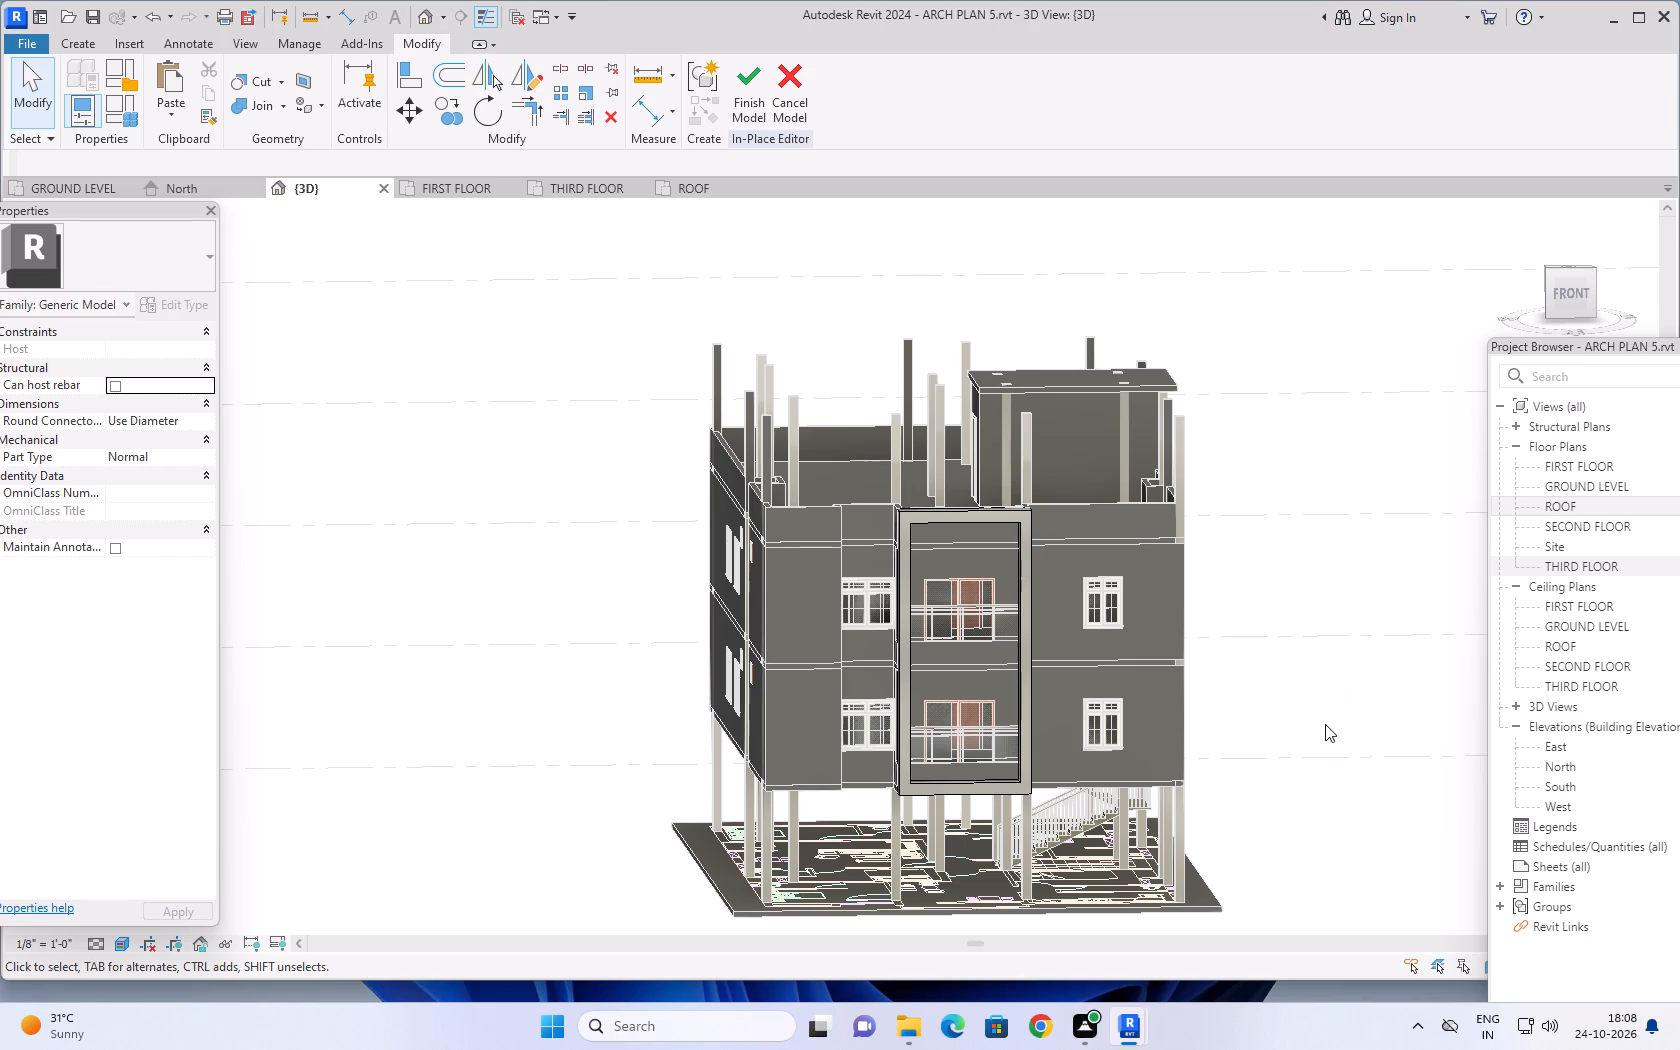
{"action": "middle_click_drag", "start_coordinate": [1342, 569], "coordinate": [999, 786], "text": "shift"}
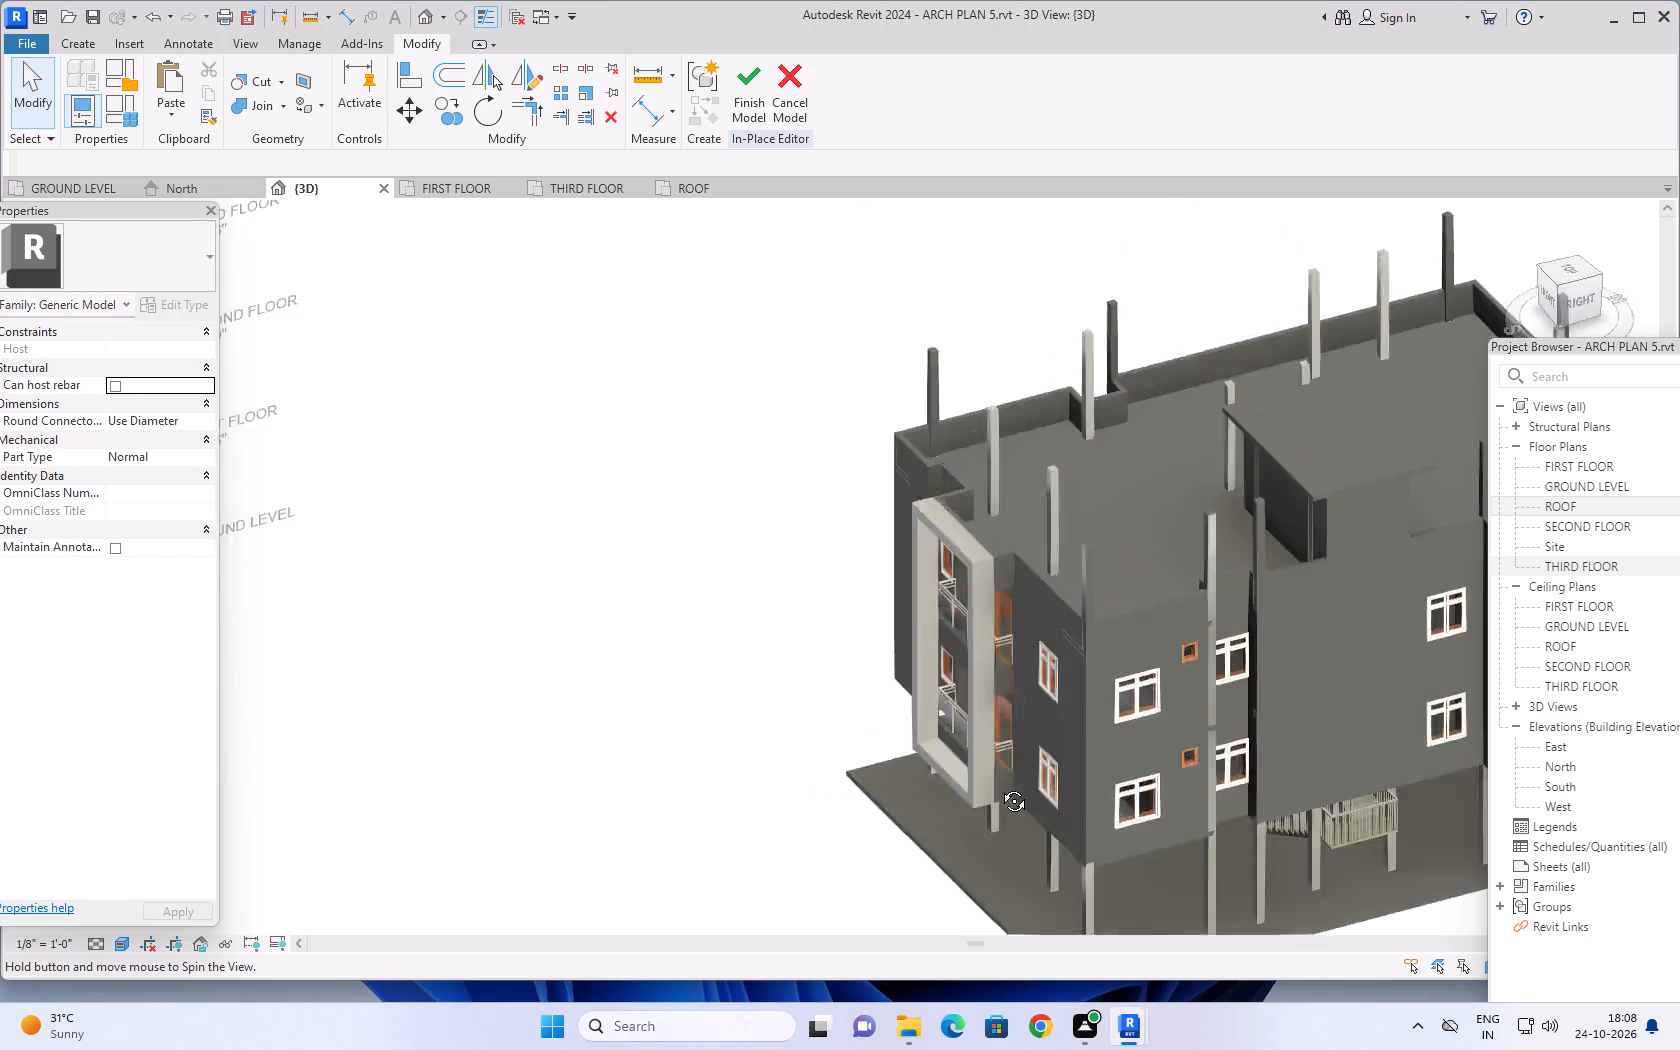
{"action": "middle_click_drag", "start_coordinate": [999, 786], "coordinate": [908, 791], "text": "shift"}
{"action": "left_click", "coordinate": [738, 99]}
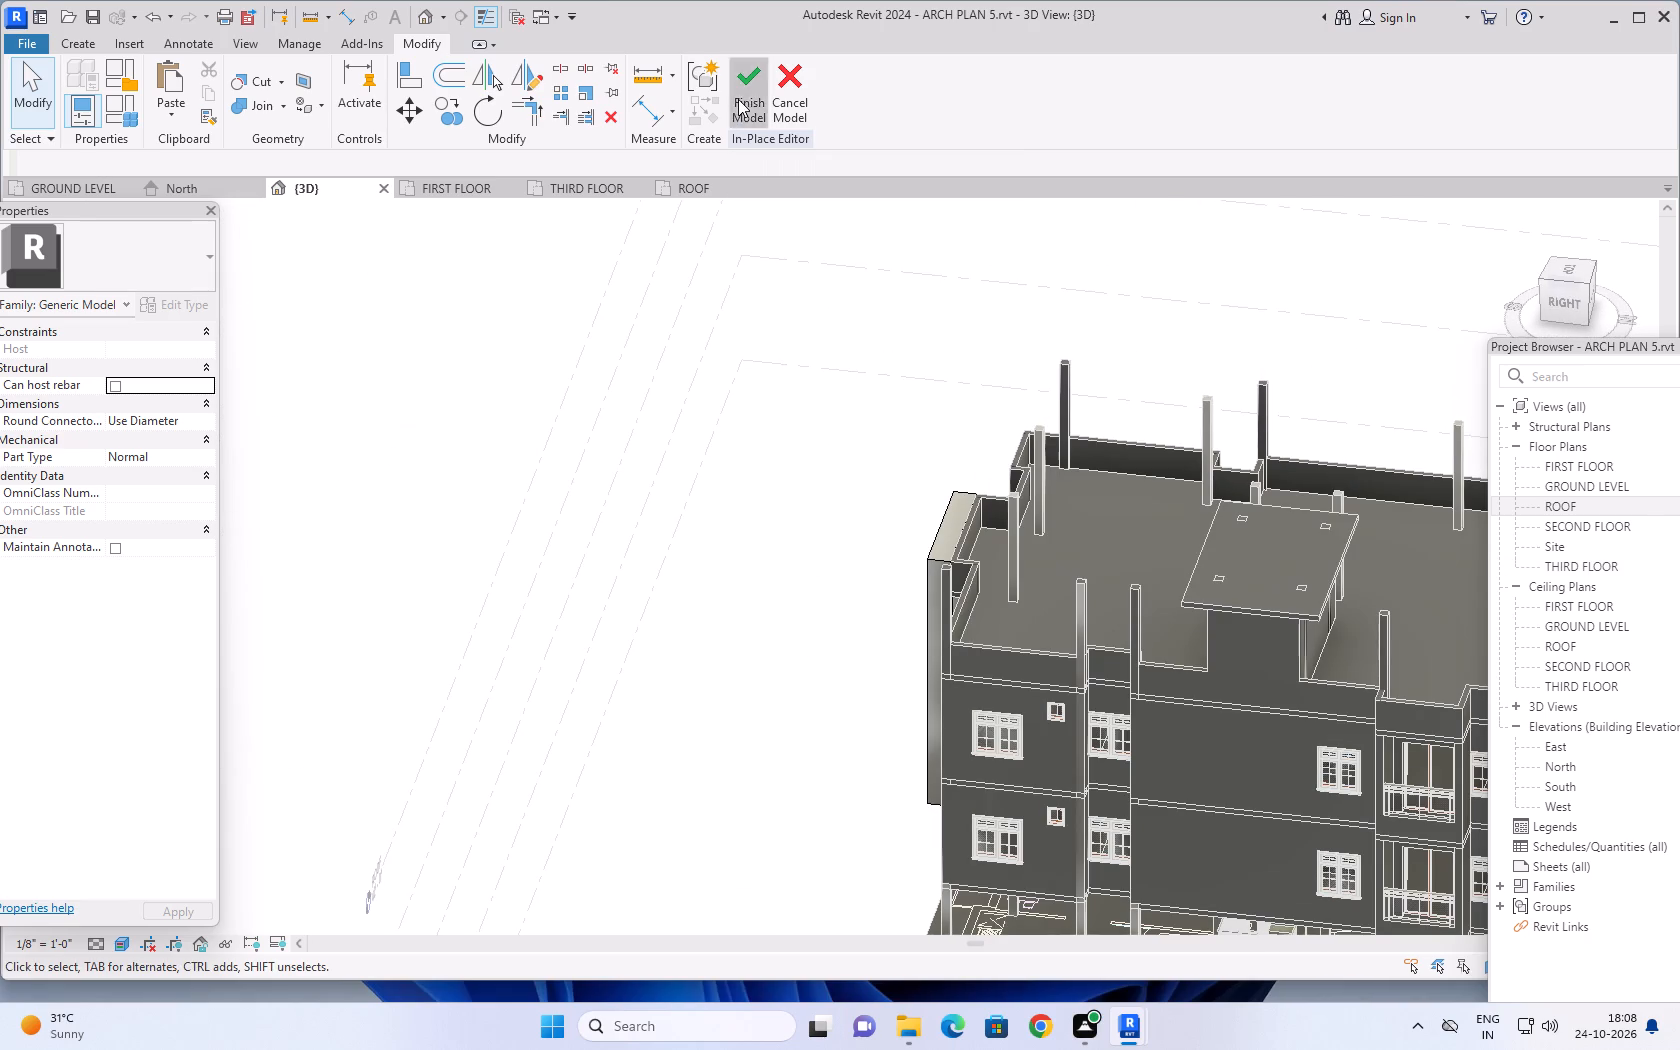
Examine the building's rooftop from above in 3D and look over the ROOF floor plan.
{"action": "scroll", "coordinate": [747, 589], "scroll_direction": "down", "scroll_amount": 1}
{"action": "middle_click_drag", "start_coordinate": [735, 608], "coordinate": [612, 483]}
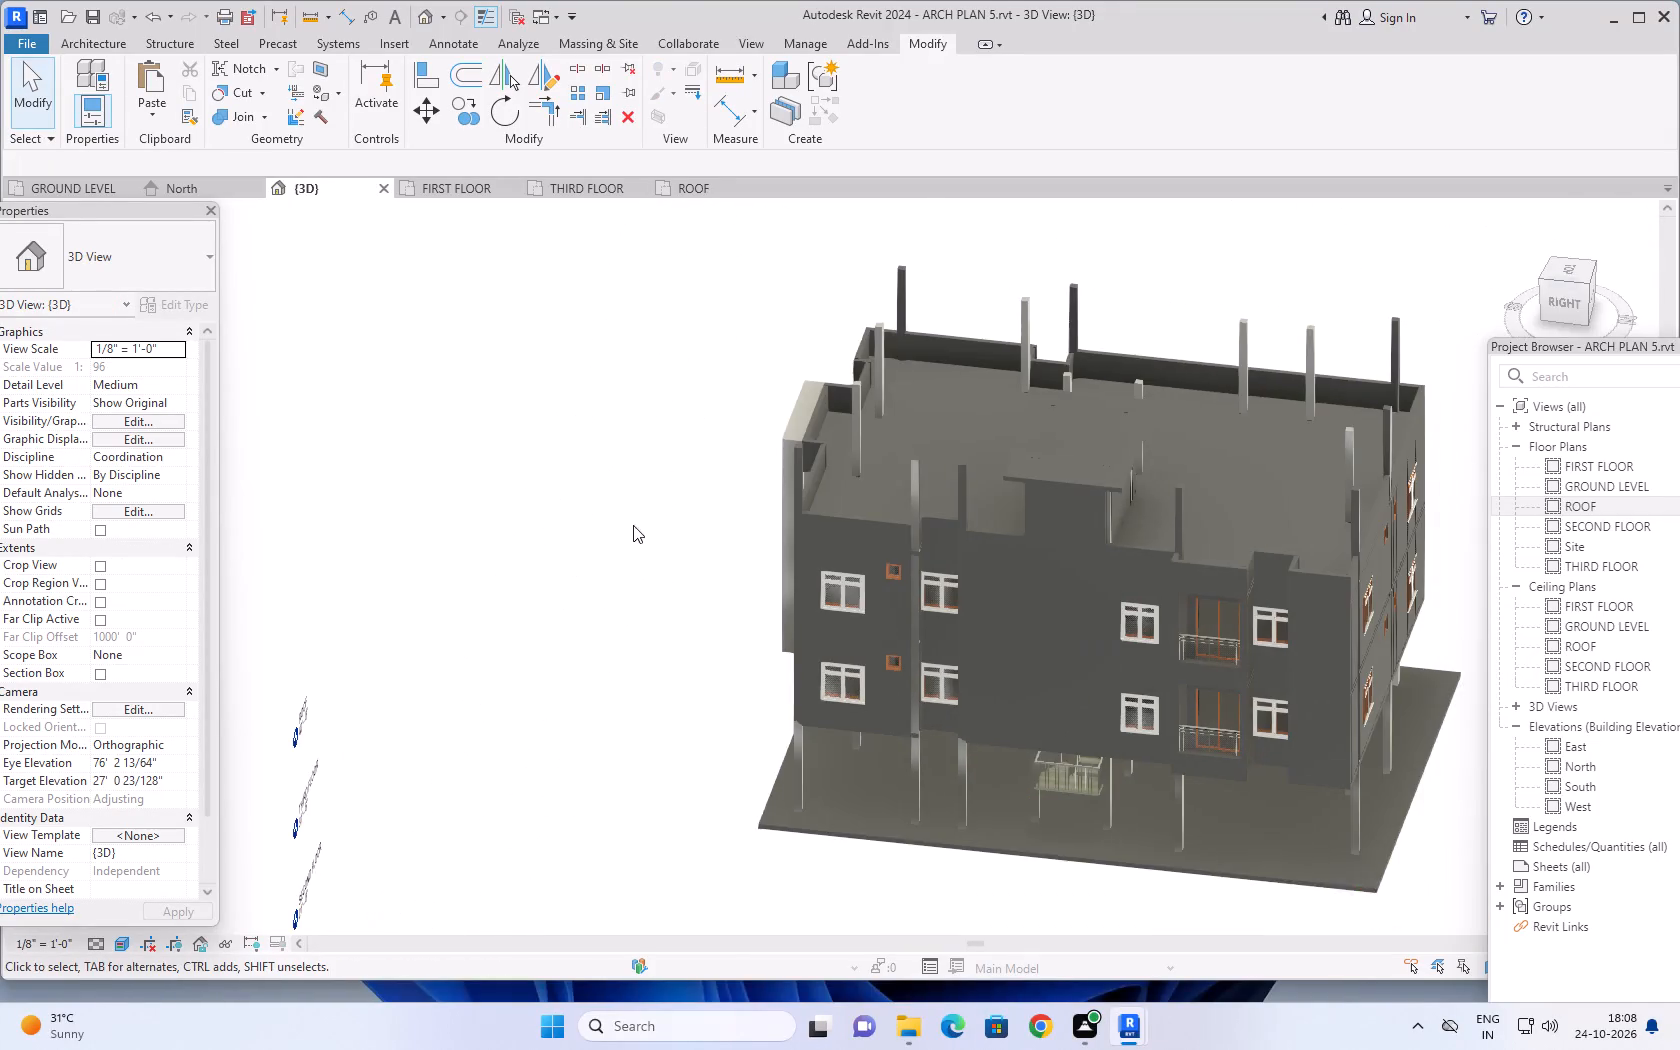
{"action": "middle_click_drag", "start_coordinate": [633, 531], "coordinate": [1137, 830], "text": "shift"}
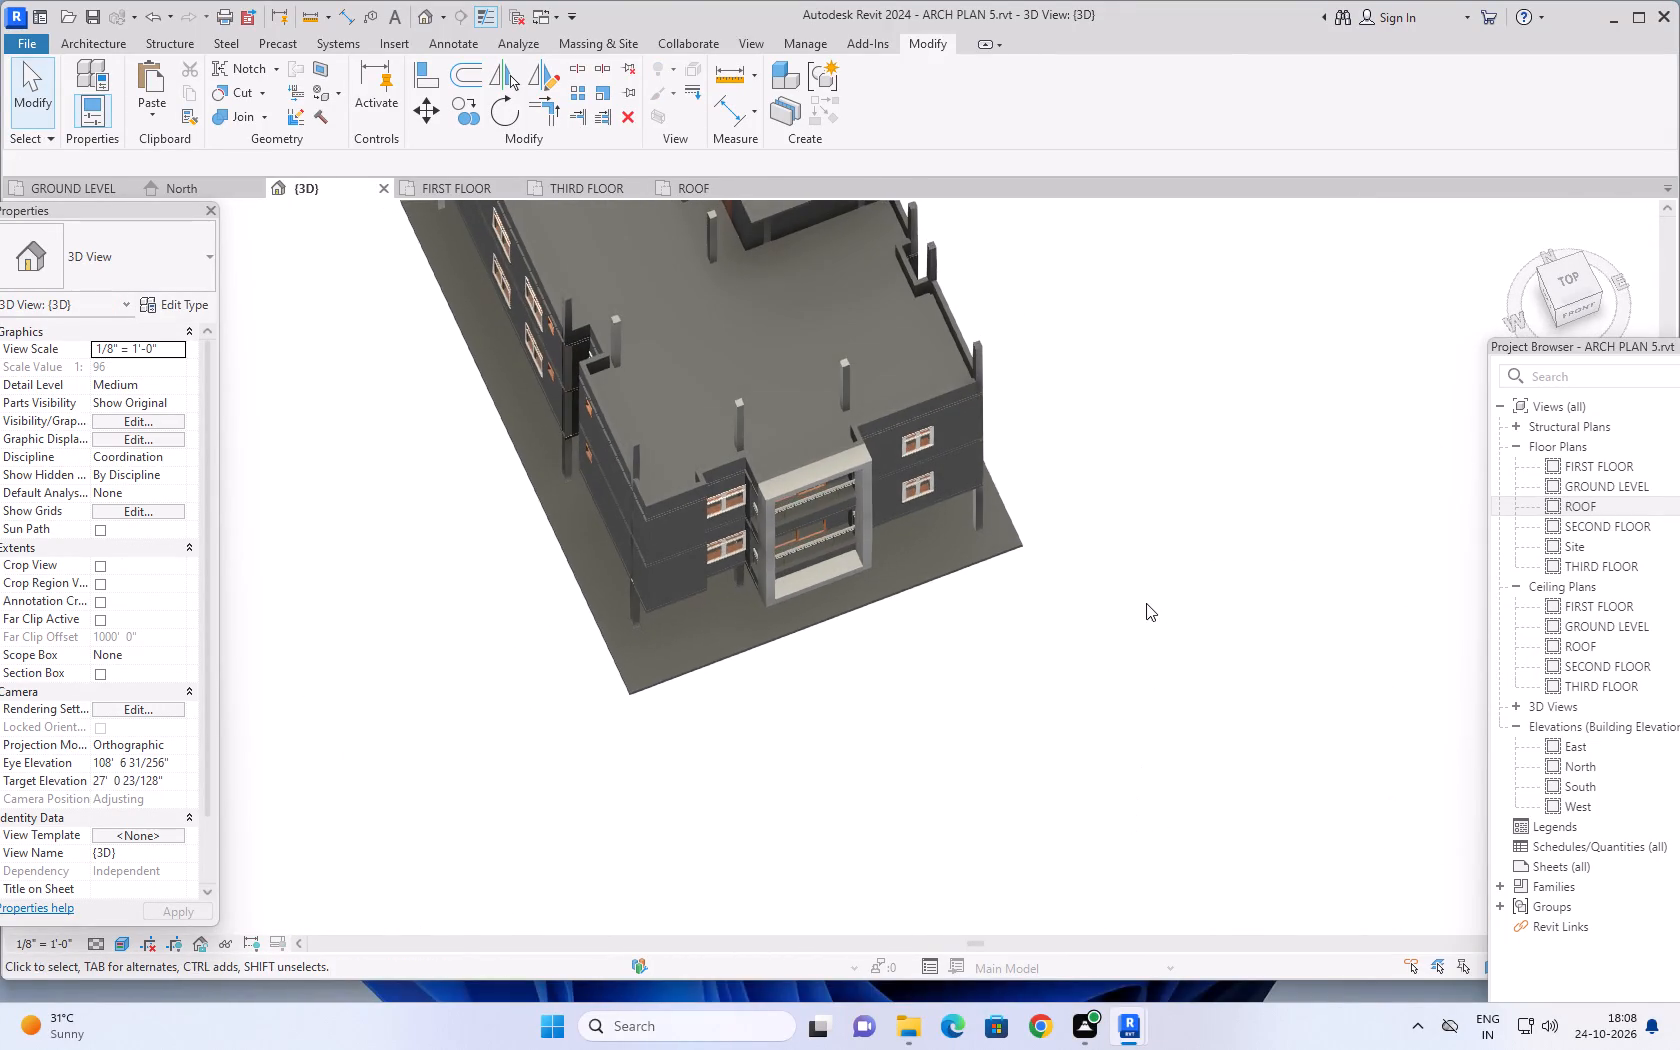
{"action": "middle_click_drag", "start_coordinate": [1146, 603], "coordinate": [1132, 687], "text": "shift"}
{"action": "left_click", "coordinate": [696, 179]}
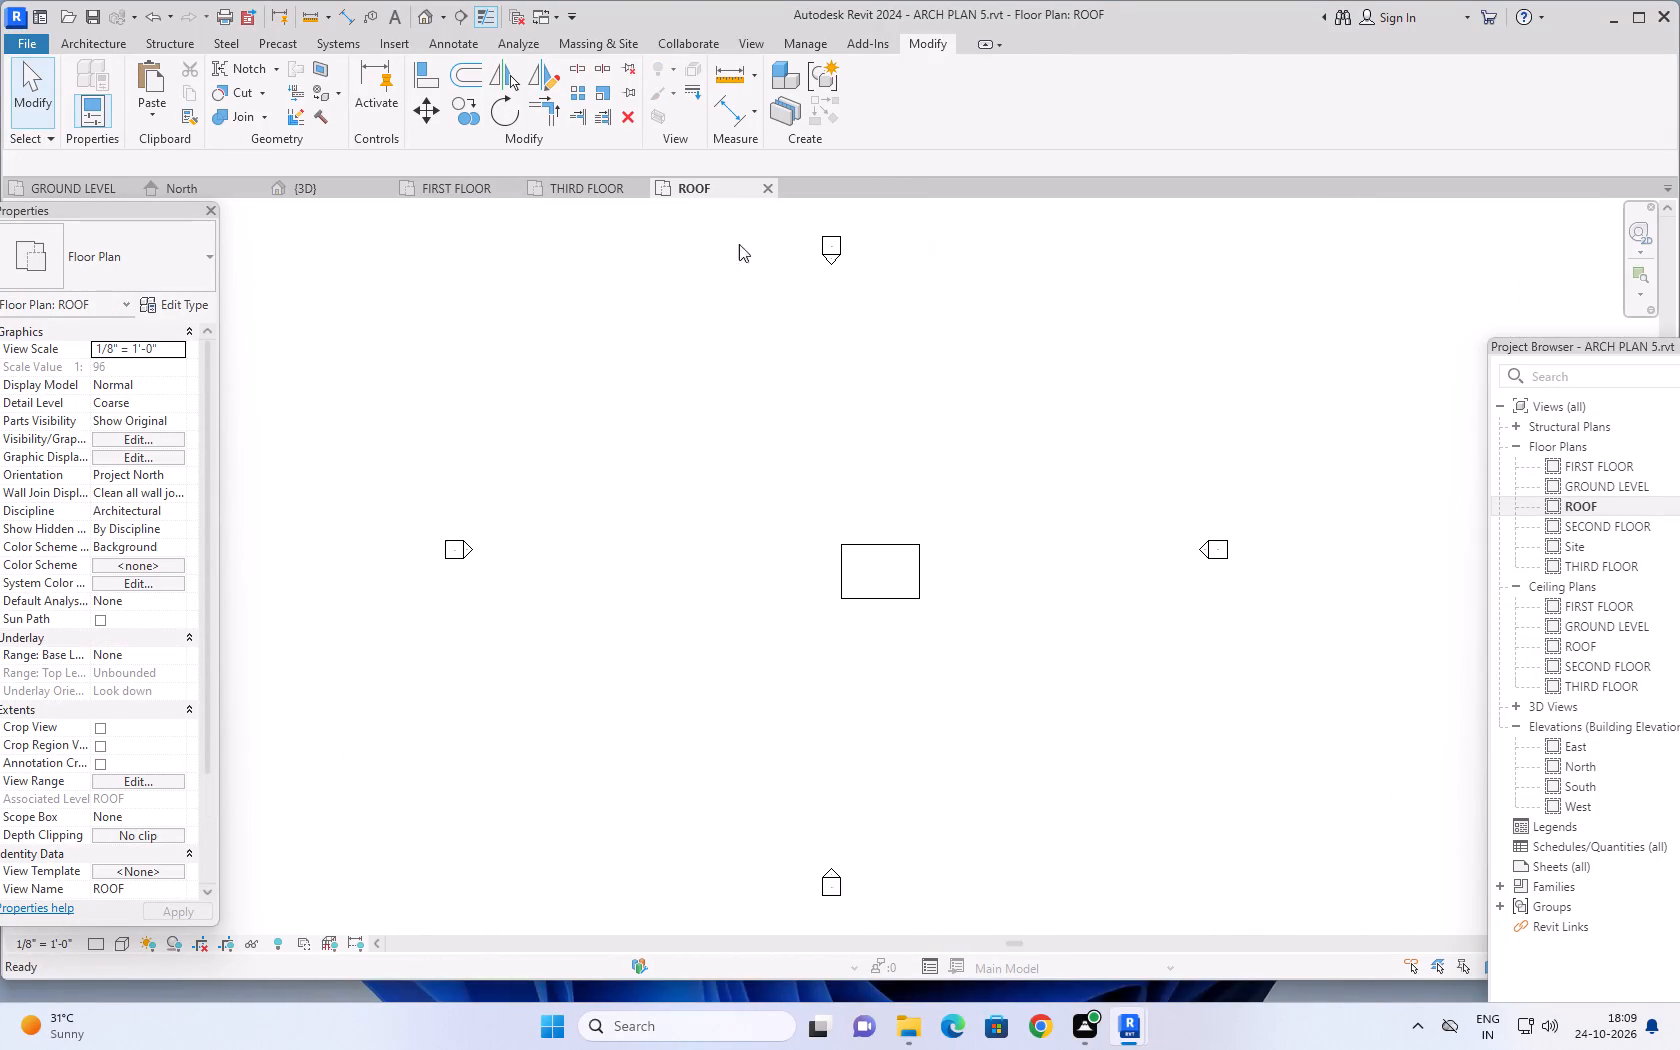
{"action": "scroll", "coordinate": [939, 632], "scroll_direction": "down", "scroll_amount": 6}
{"action": "scroll", "coordinate": [917, 617], "scroll_direction": "up", "scroll_amount": 6}
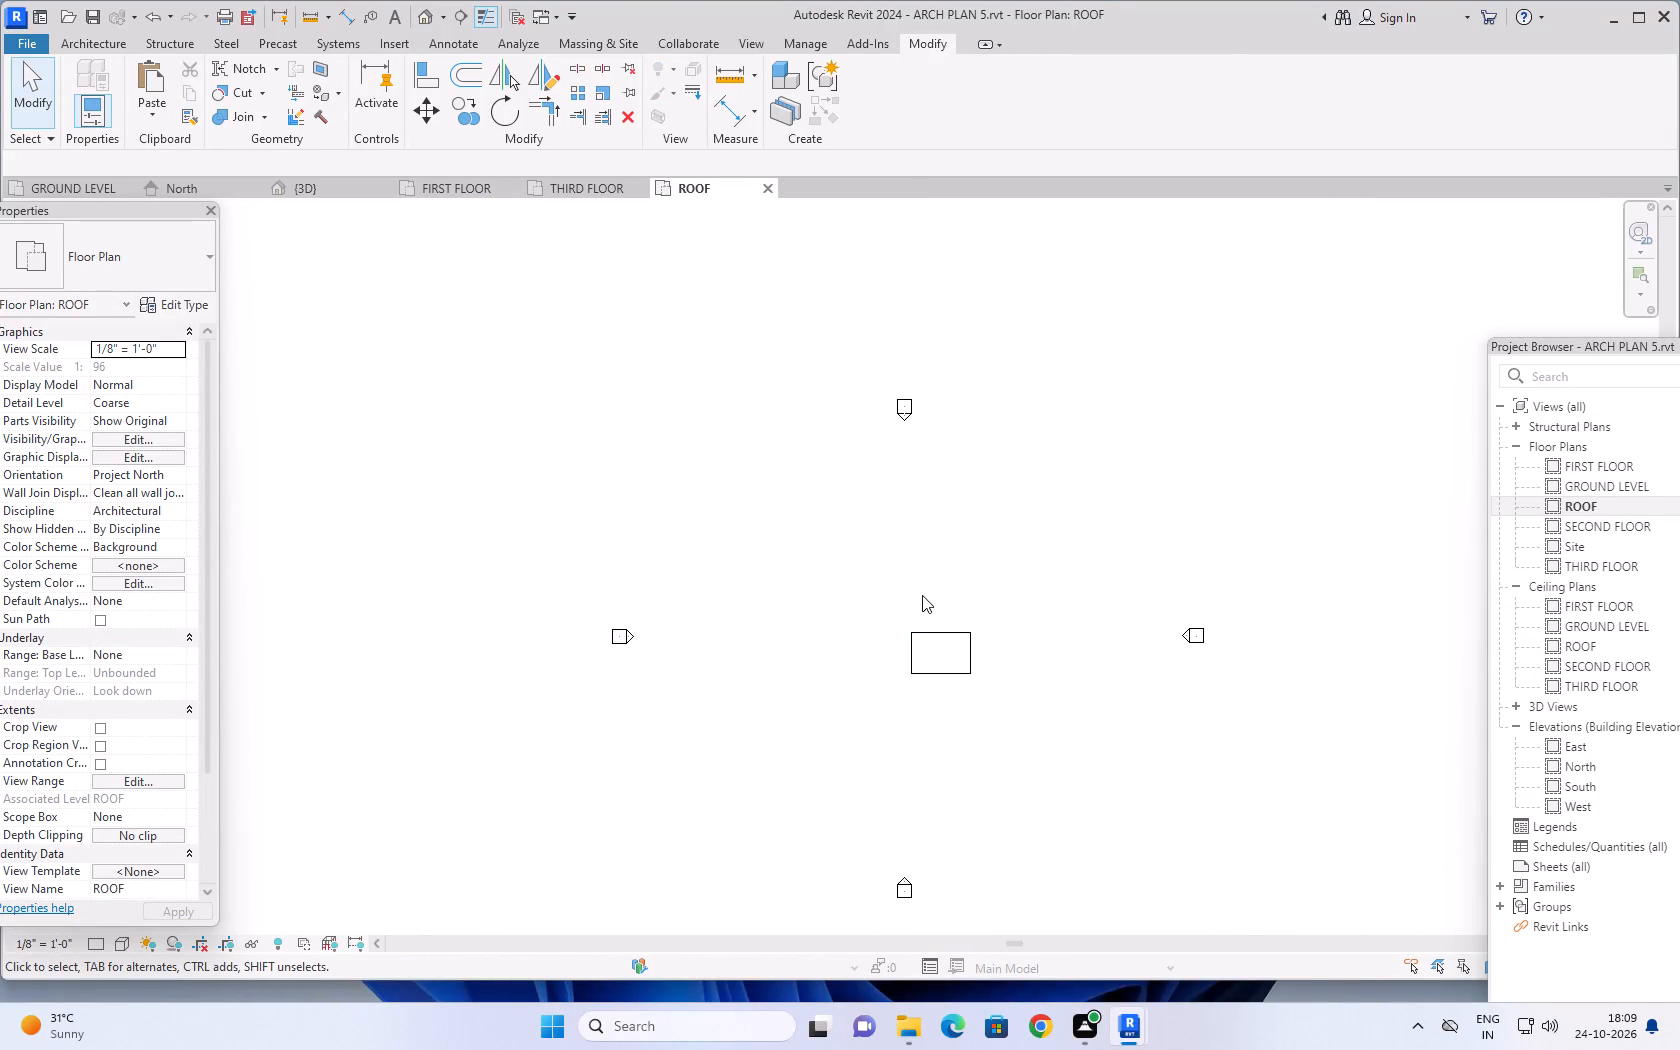
{"action": "scroll", "coordinate": [922, 595], "scroll_direction": "up", "scroll_amount": 1}
Start an architectural floor in the THIRD FLOOR plan and sketch a rectangular boundary about 36' by 17'-1 1/2" over the front part.
{"action": "left_click", "coordinate": [583, 187]}
{"action": "scroll", "coordinate": [787, 651], "scroll_direction": "up", "scroll_amount": 2}
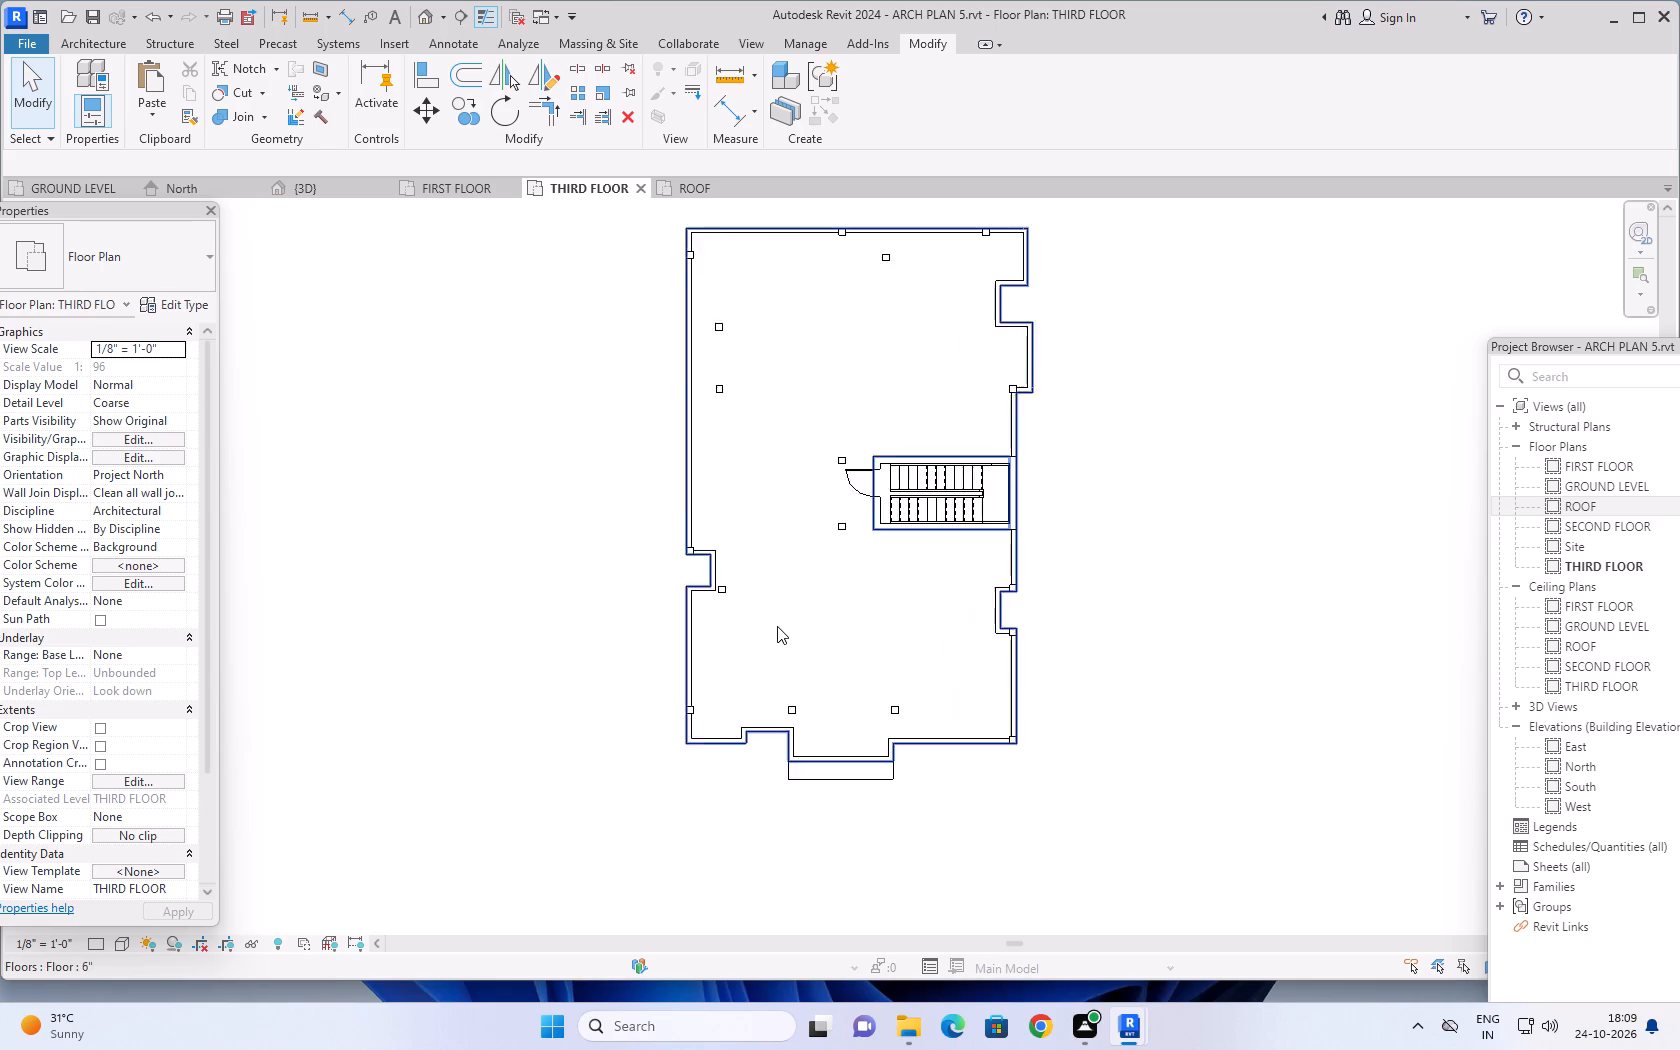
{"action": "scroll", "coordinate": [777, 626], "scroll_direction": "up", "scroll_amount": 3}
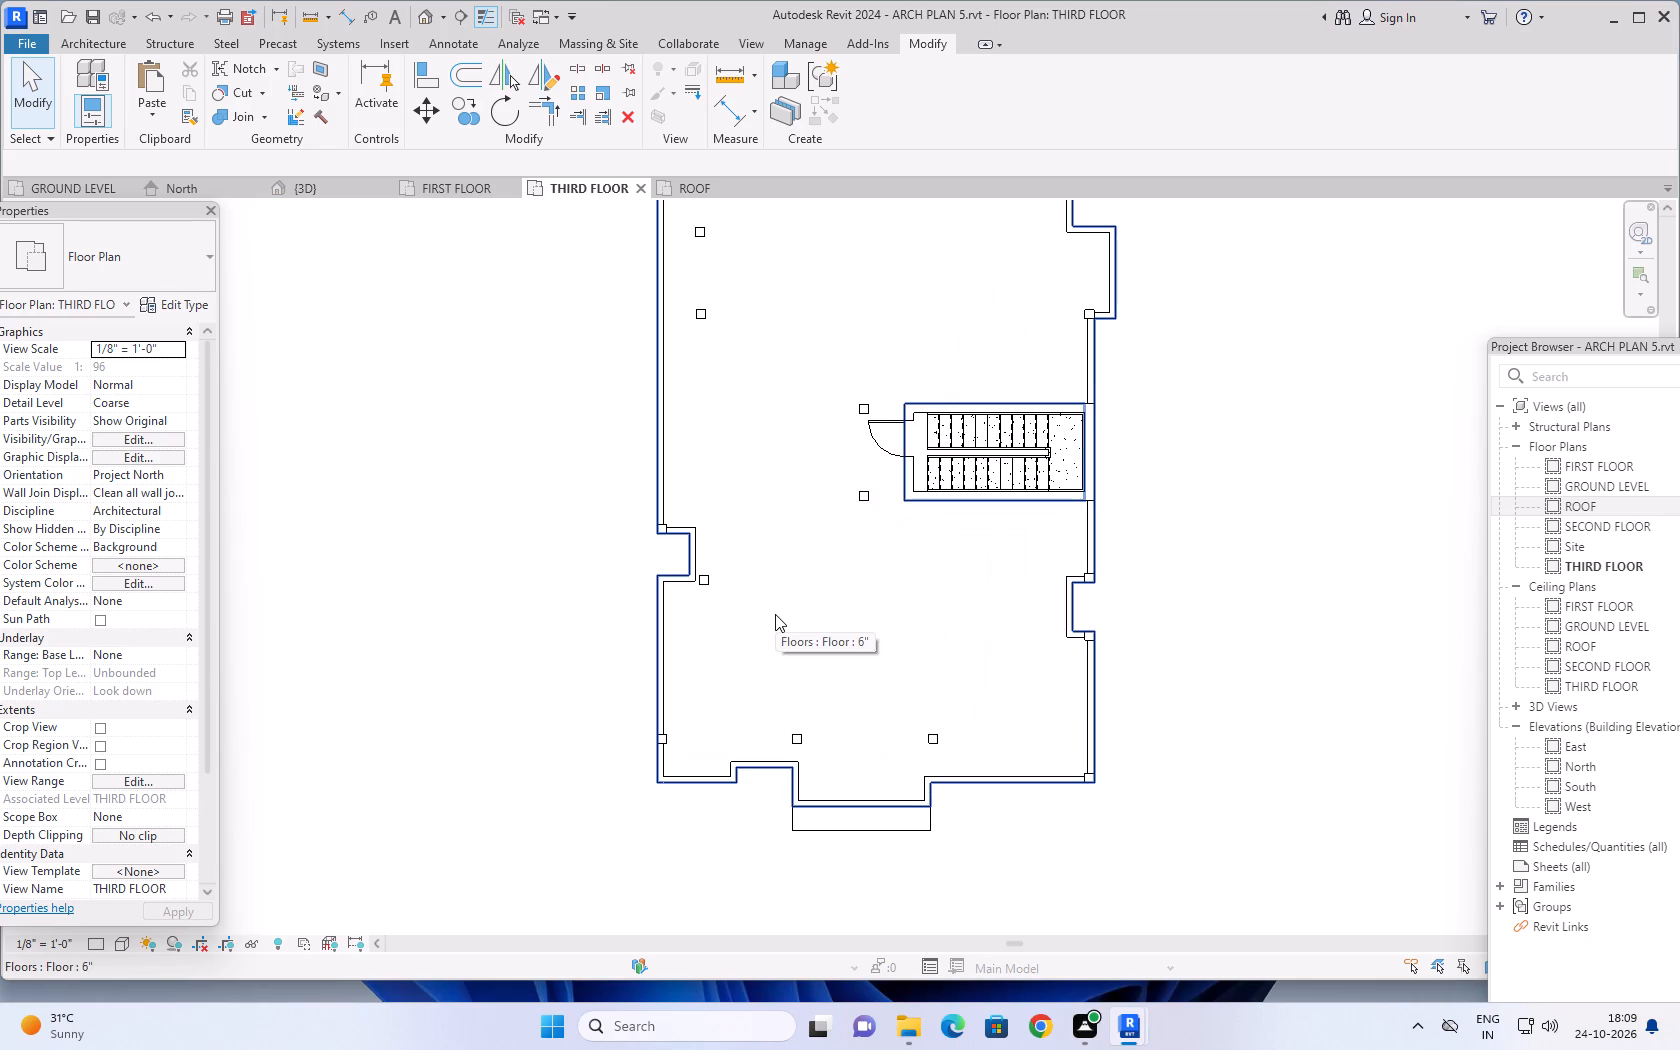
{"action": "scroll", "coordinate": [799, 623], "scroll_direction": "up", "scroll_amount": 2}
{"action": "middle_click_drag", "start_coordinate": [792, 610], "coordinate": [789, 546]}
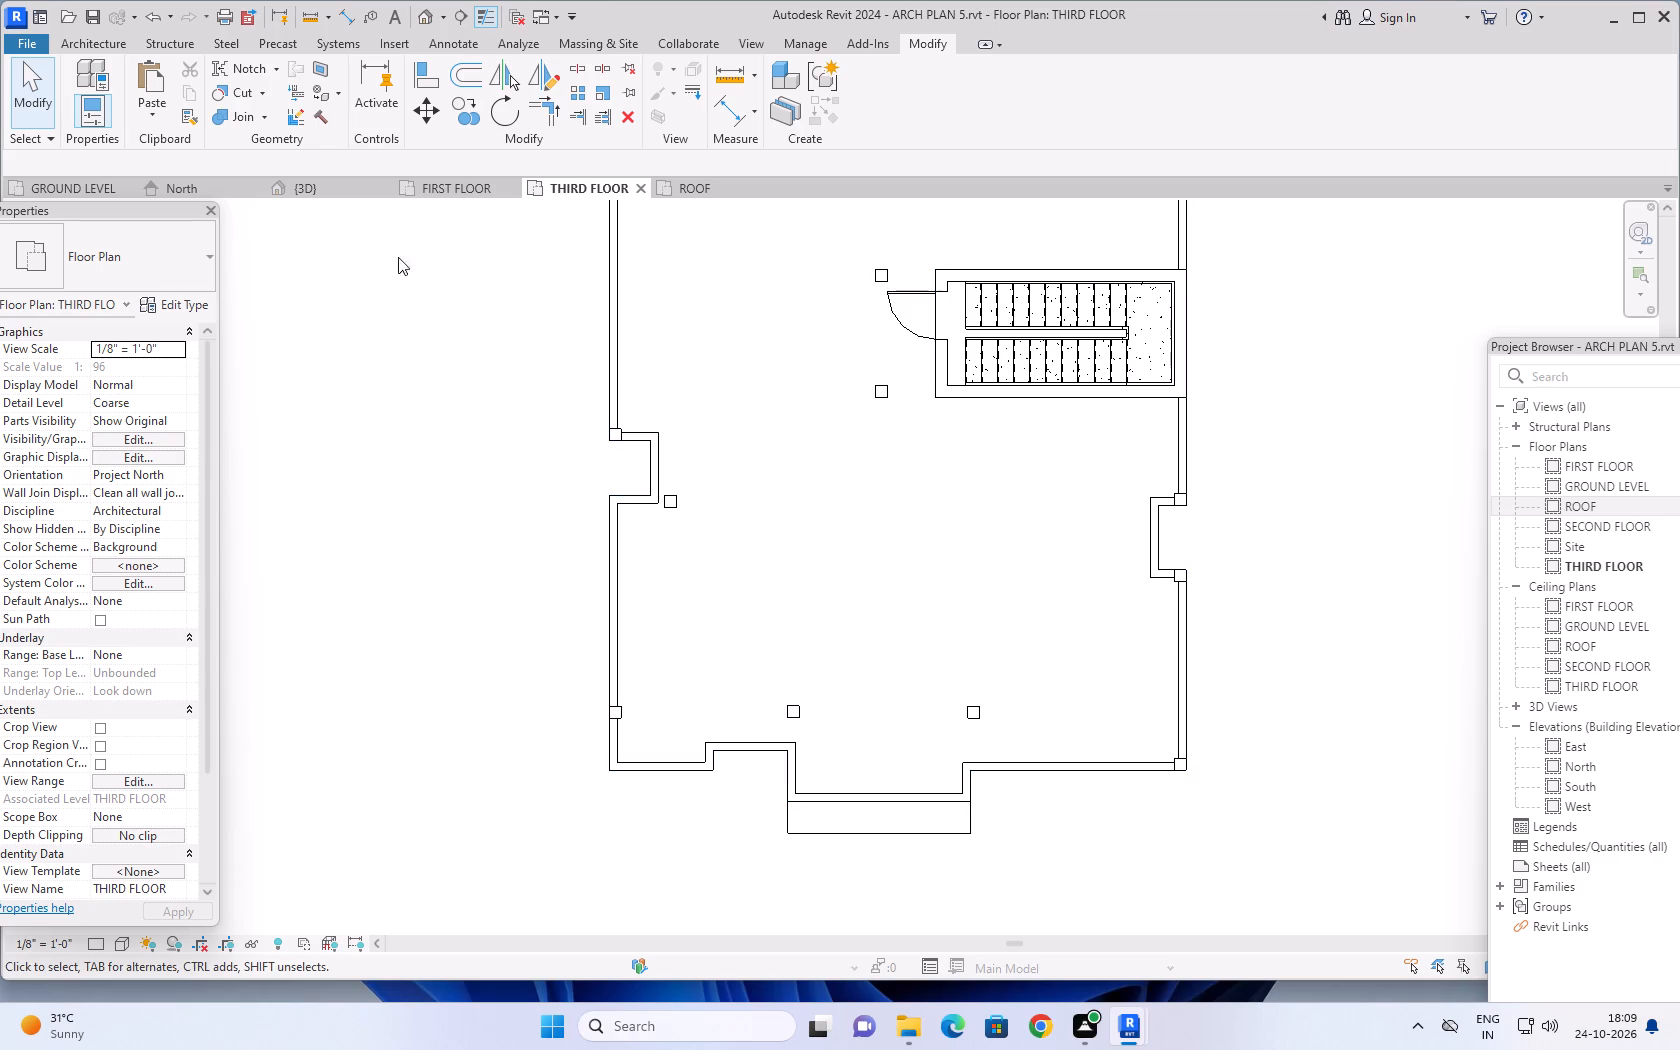
{"action": "left_click", "coordinate": [80, 43]}
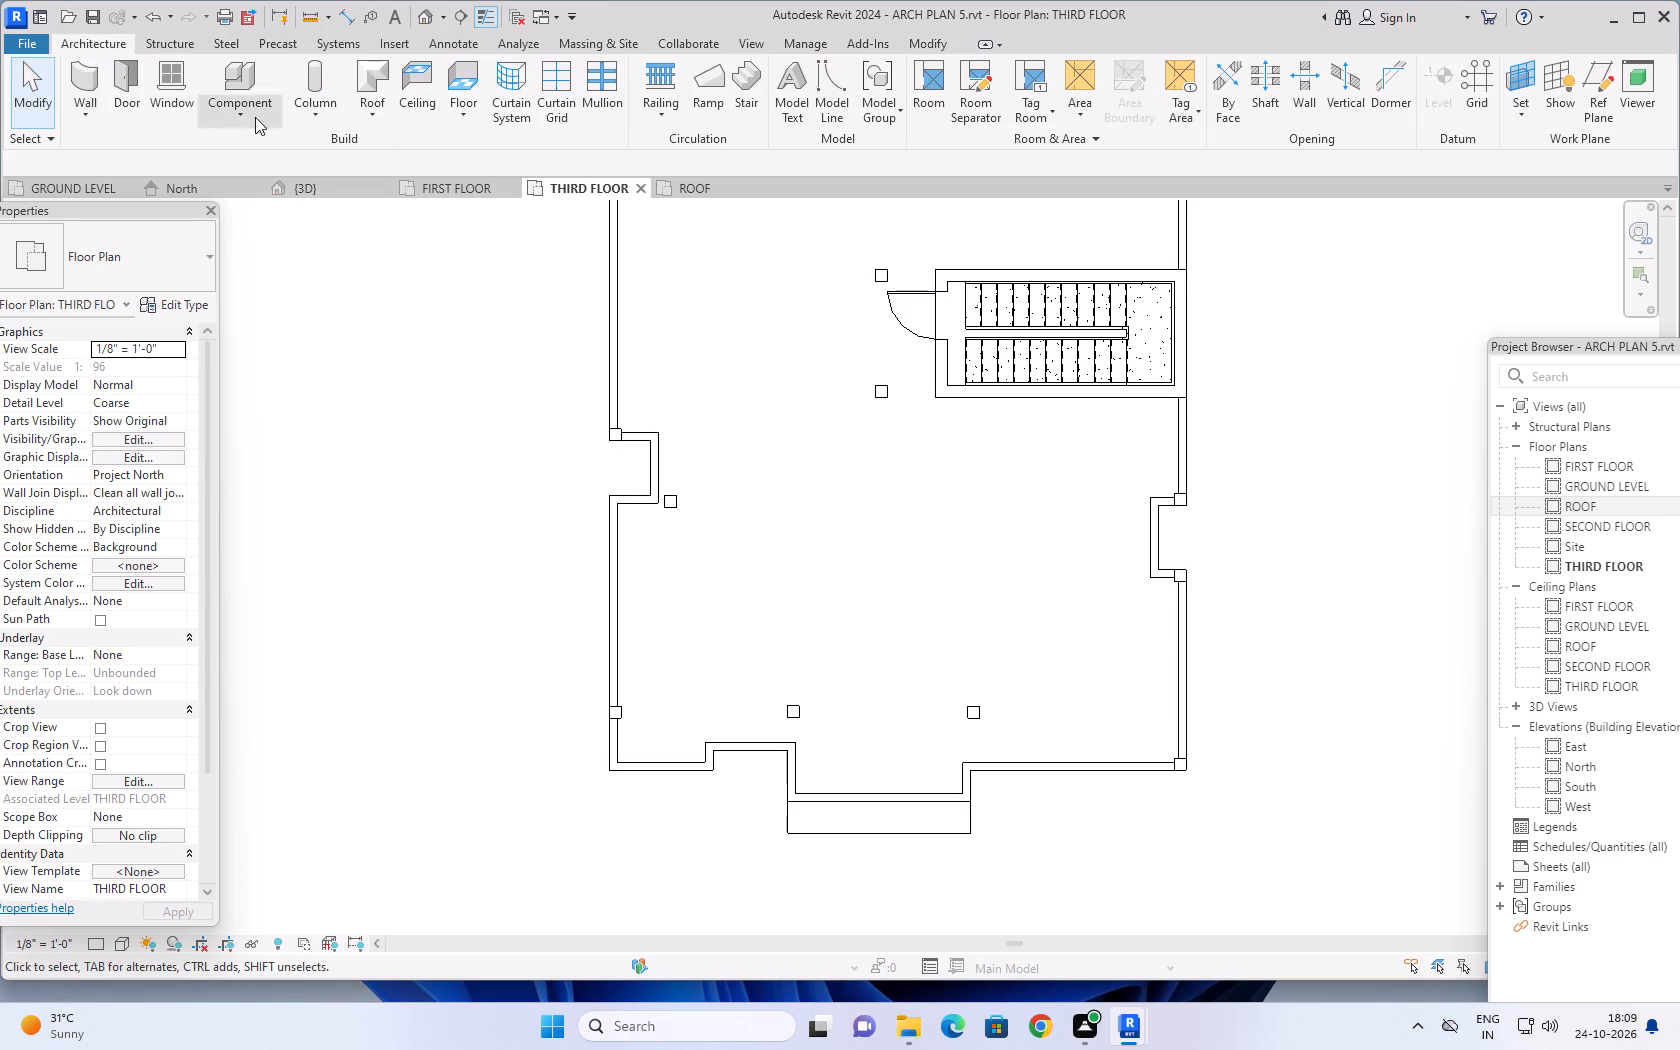
{"action": "left_click", "coordinate": [459, 124]}
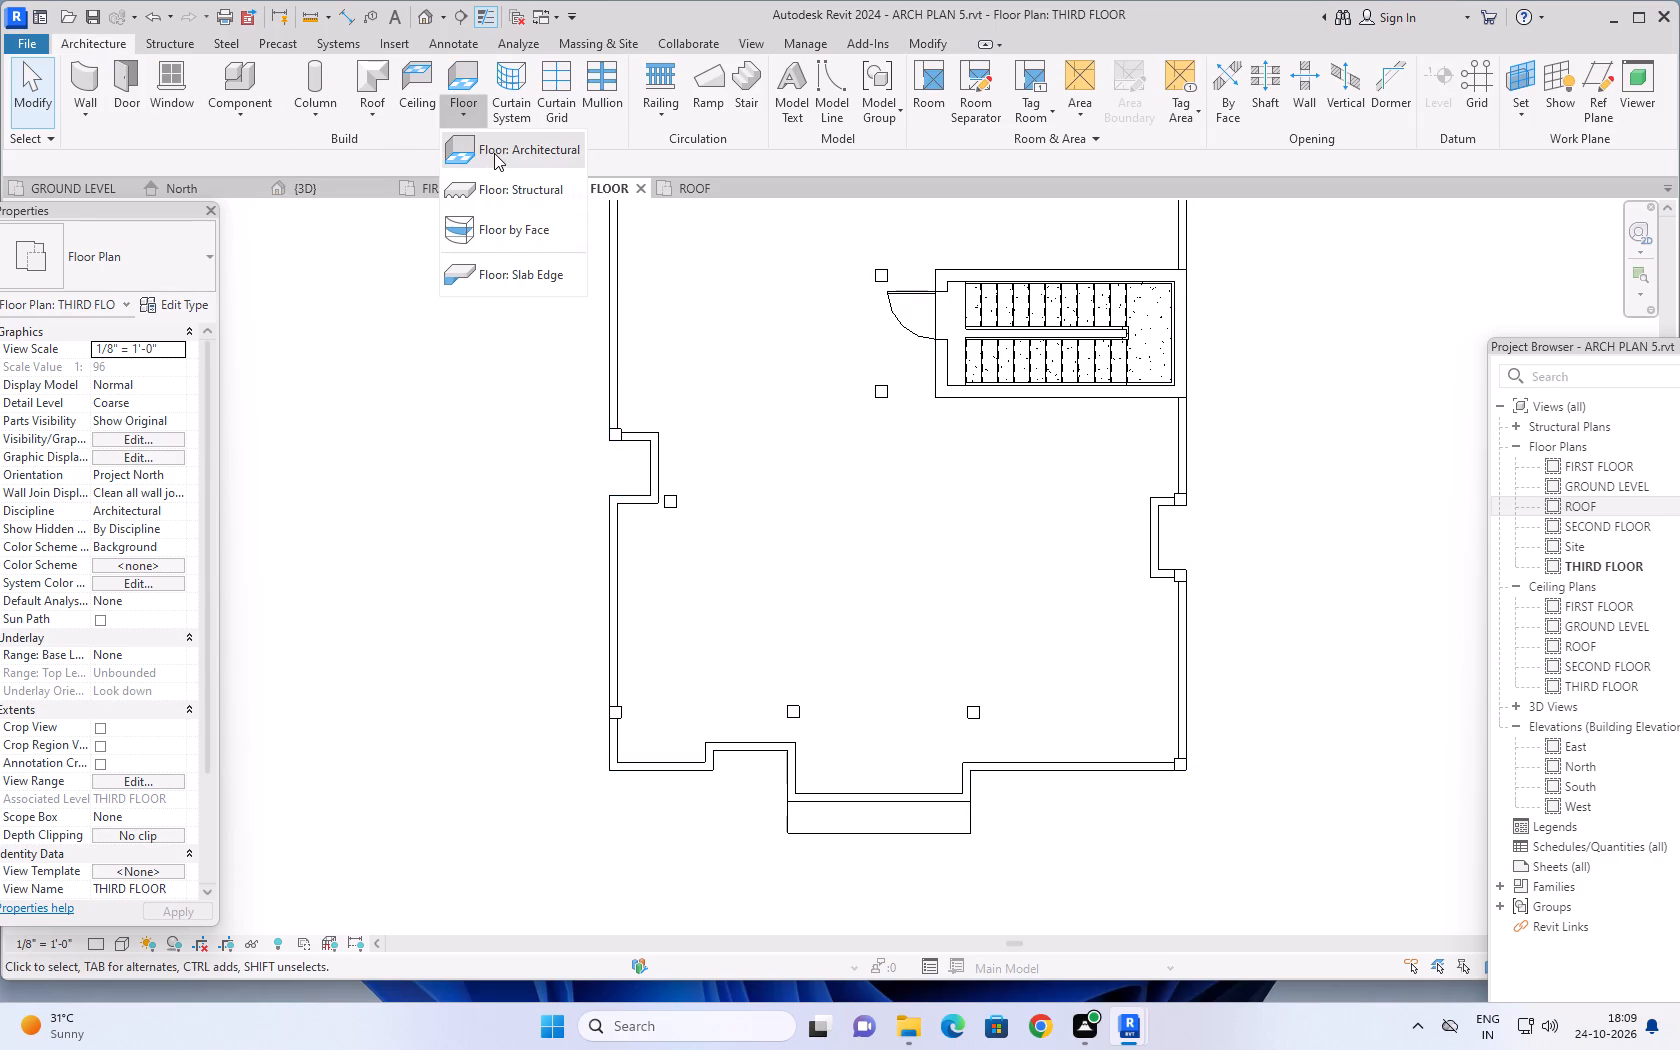
{"action": "left_click", "coordinate": [494, 153]}
{"action": "scroll", "coordinate": [608, 500], "scroll_direction": "up", "scroll_amount": 3}
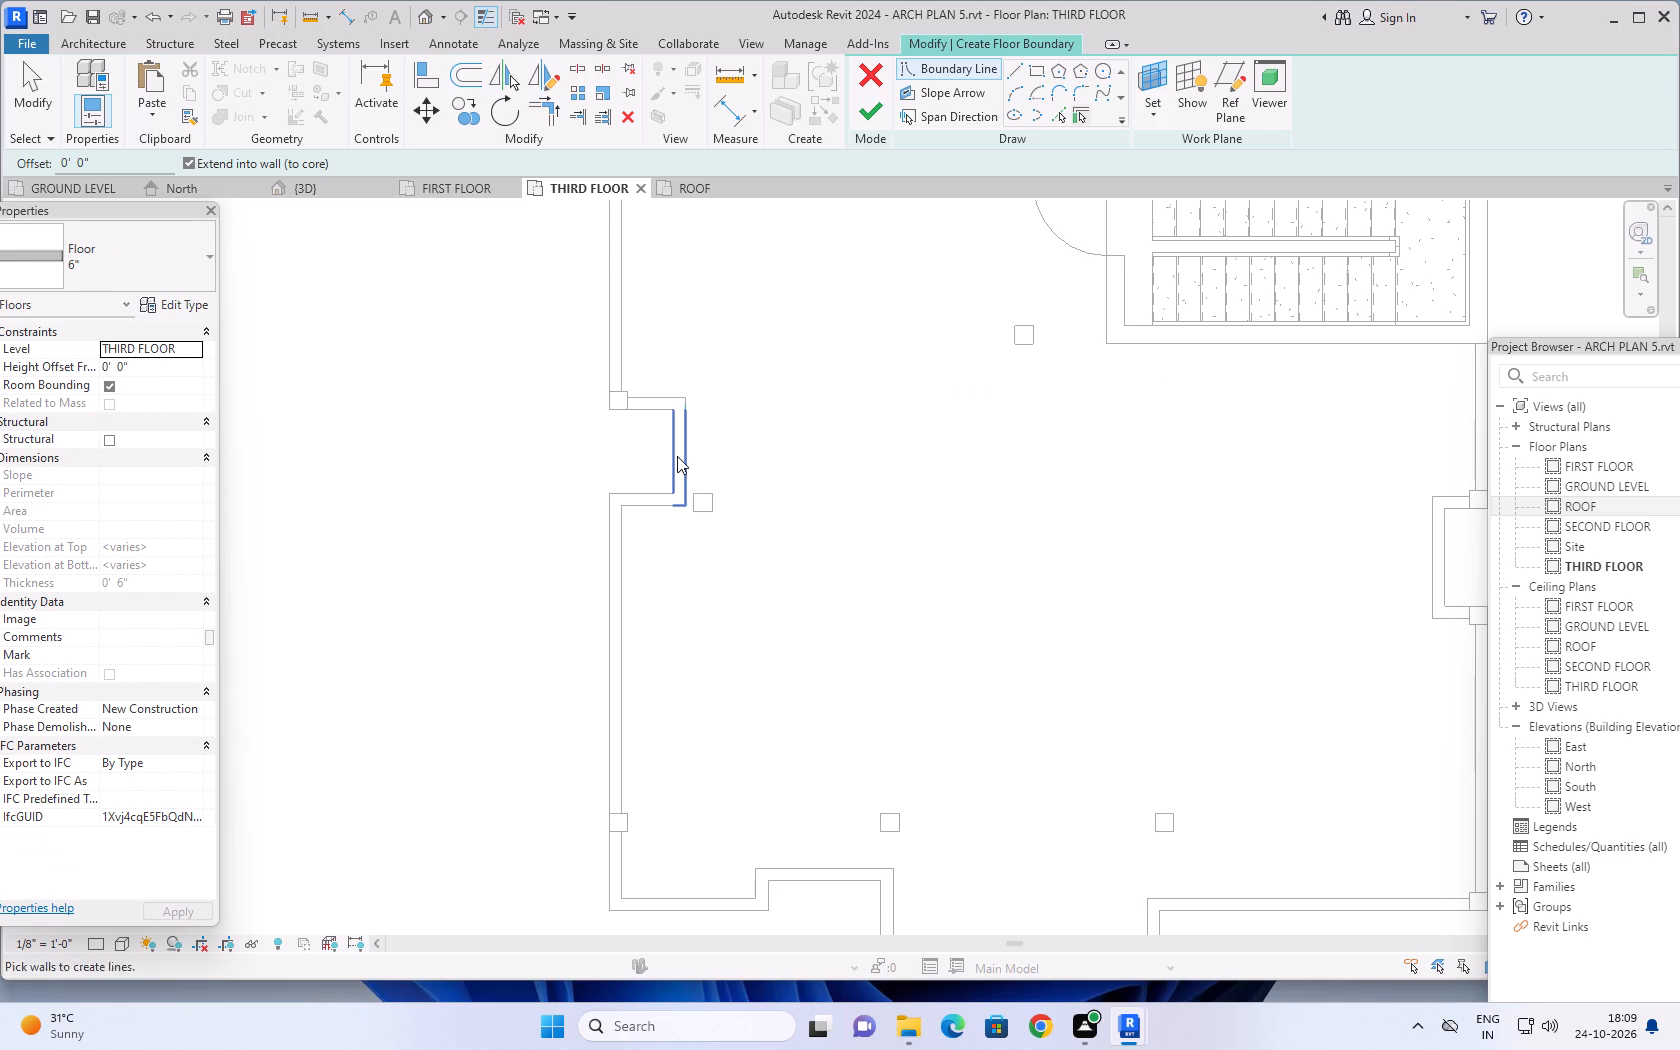
{"action": "left_click", "coordinate": [1034, 72]}
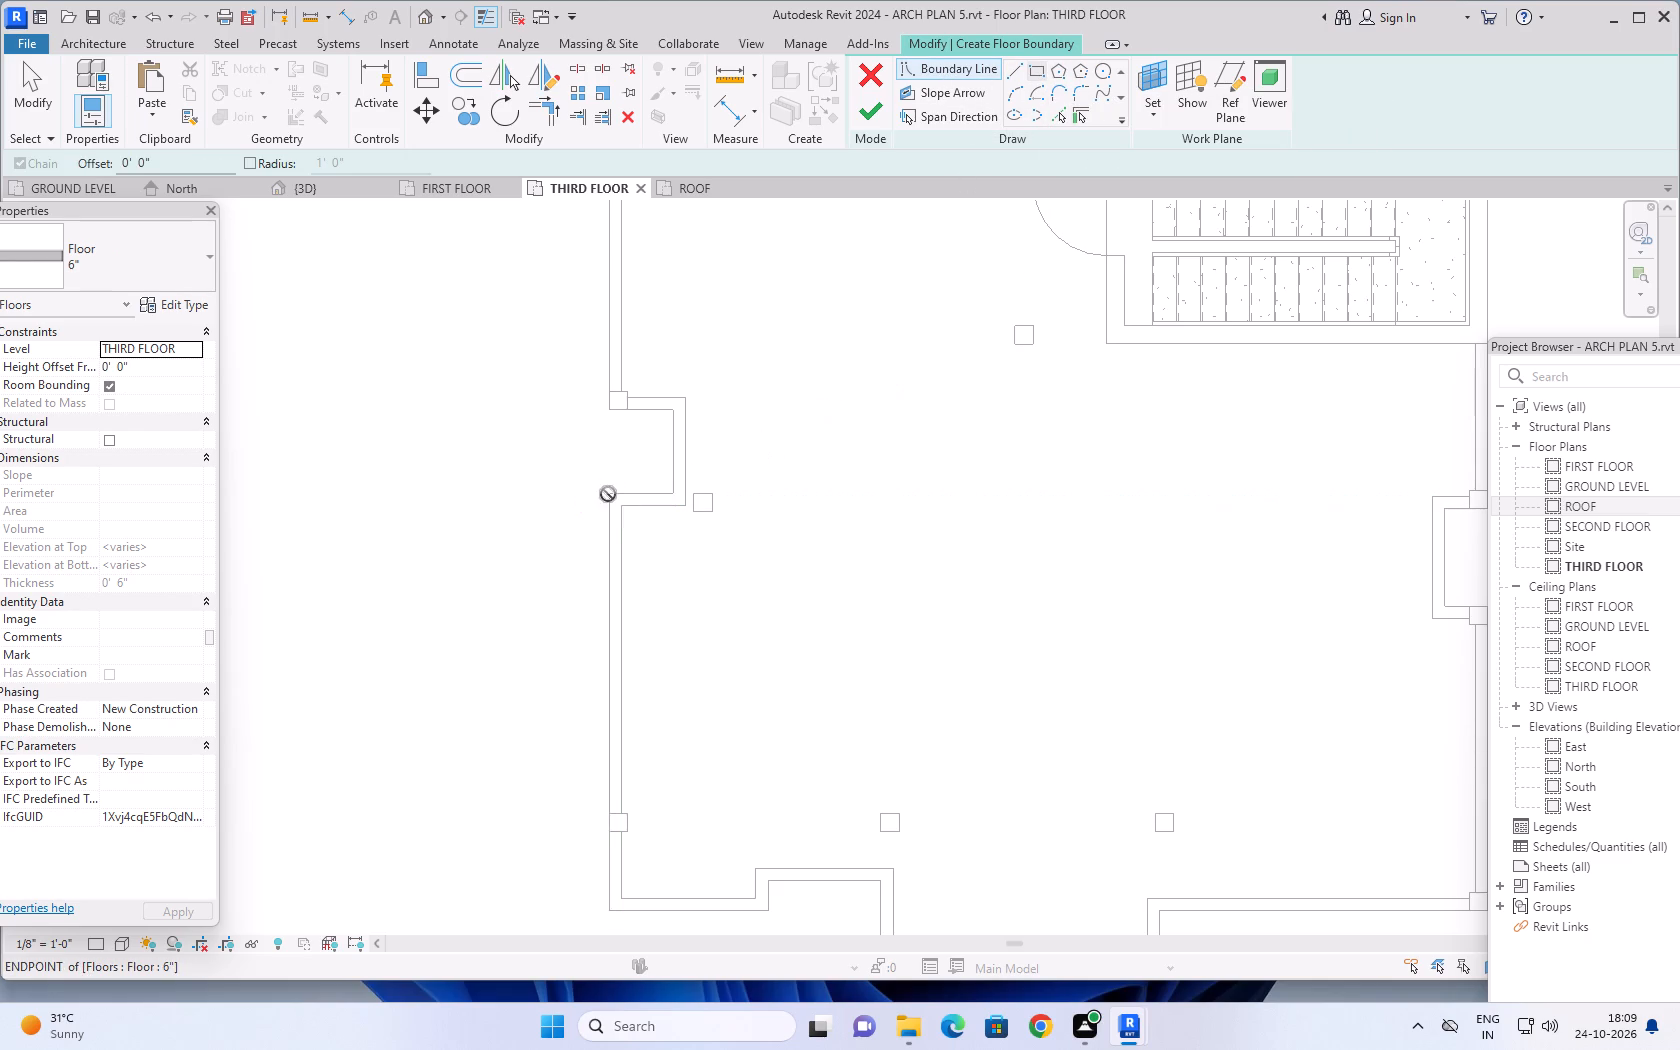
{"action": "left_click", "coordinate": [608, 494]}
{"action": "scroll", "coordinate": [1257, 756], "scroll_direction": "up", "scroll_amount": 1}
{"action": "scroll", "coordinate": [1267, 767], "scroll_direction": "down", "scroll_amount": 5}
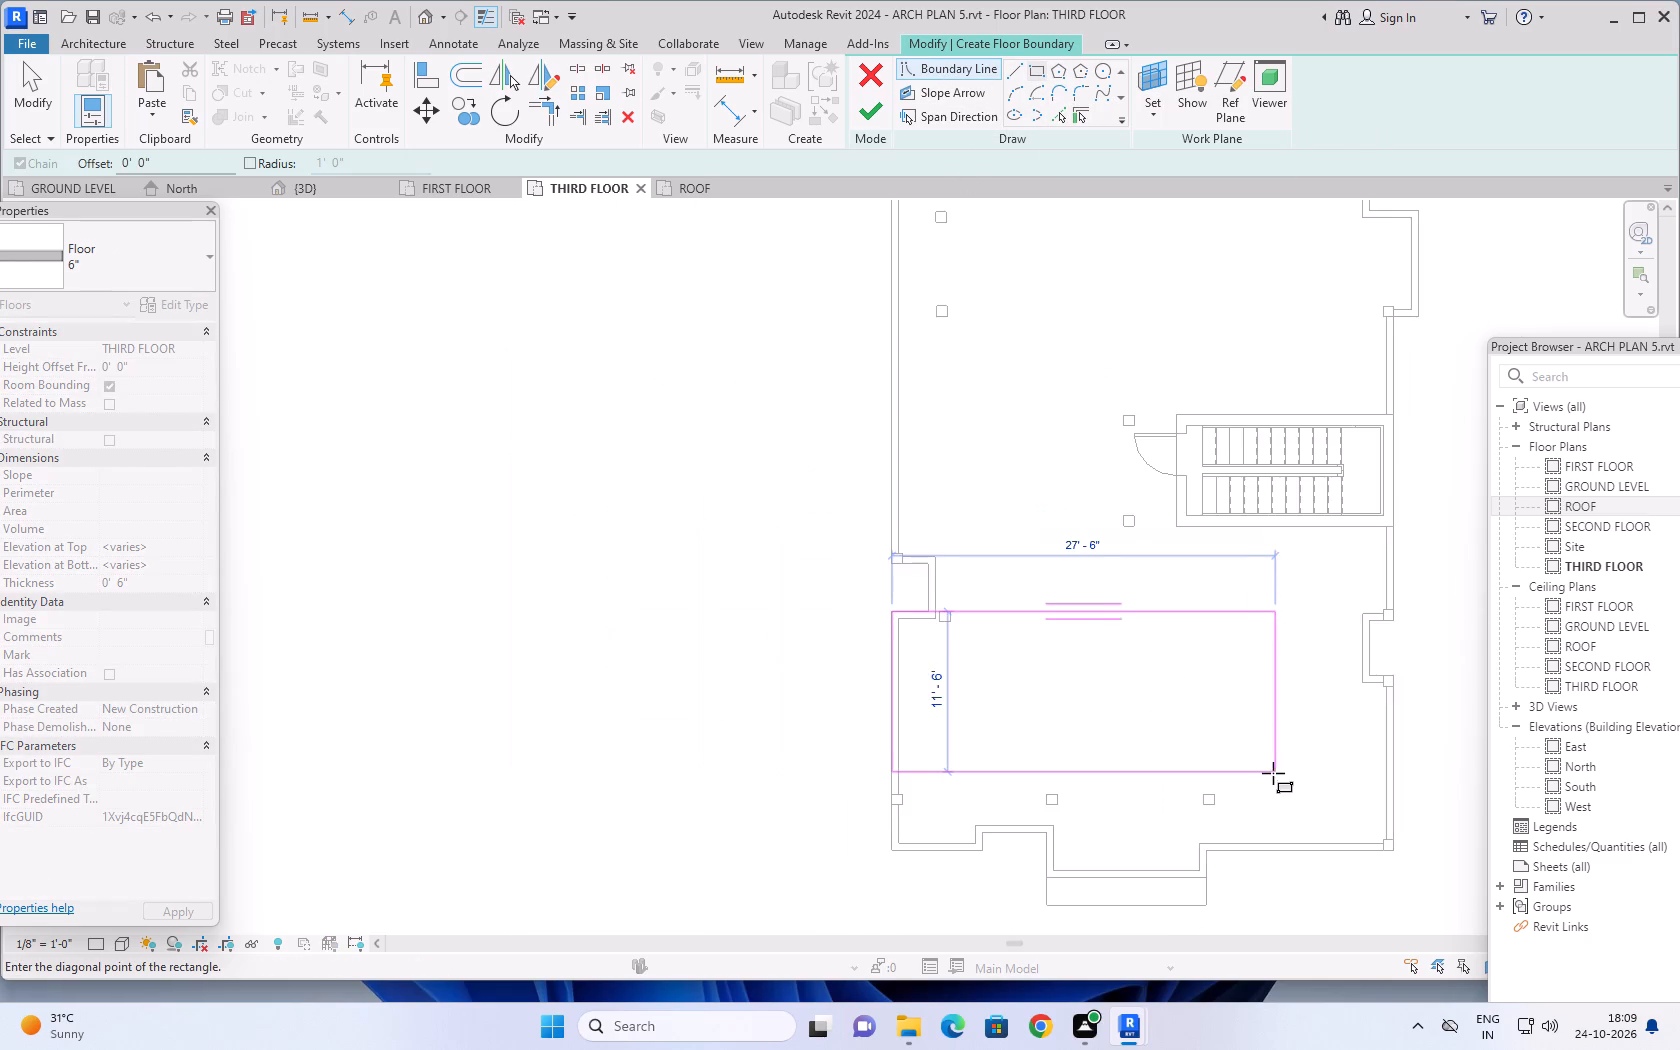
{"action": "middle_click_drag", "start_coordinate": [1265, 770], "coordinate": [943, 588]}
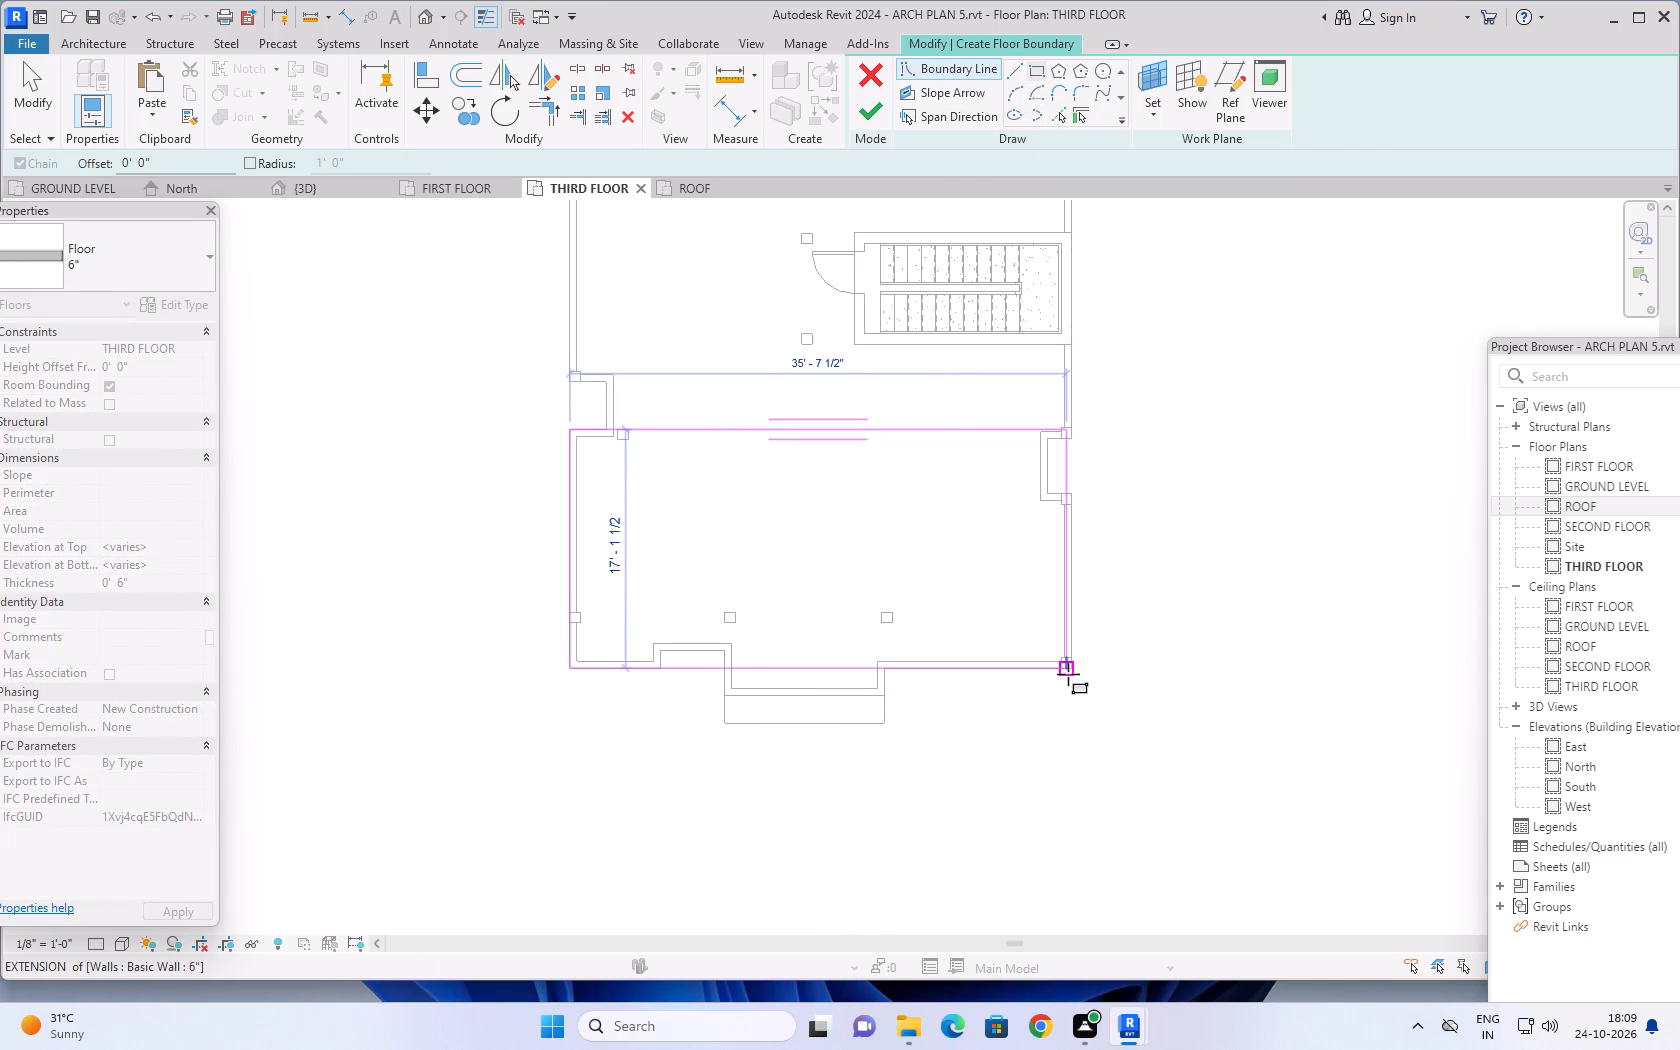
{"action": "scroll", "coordinate": [1066, 672], "scroll_direction": "up", "scroll_amount": 5}
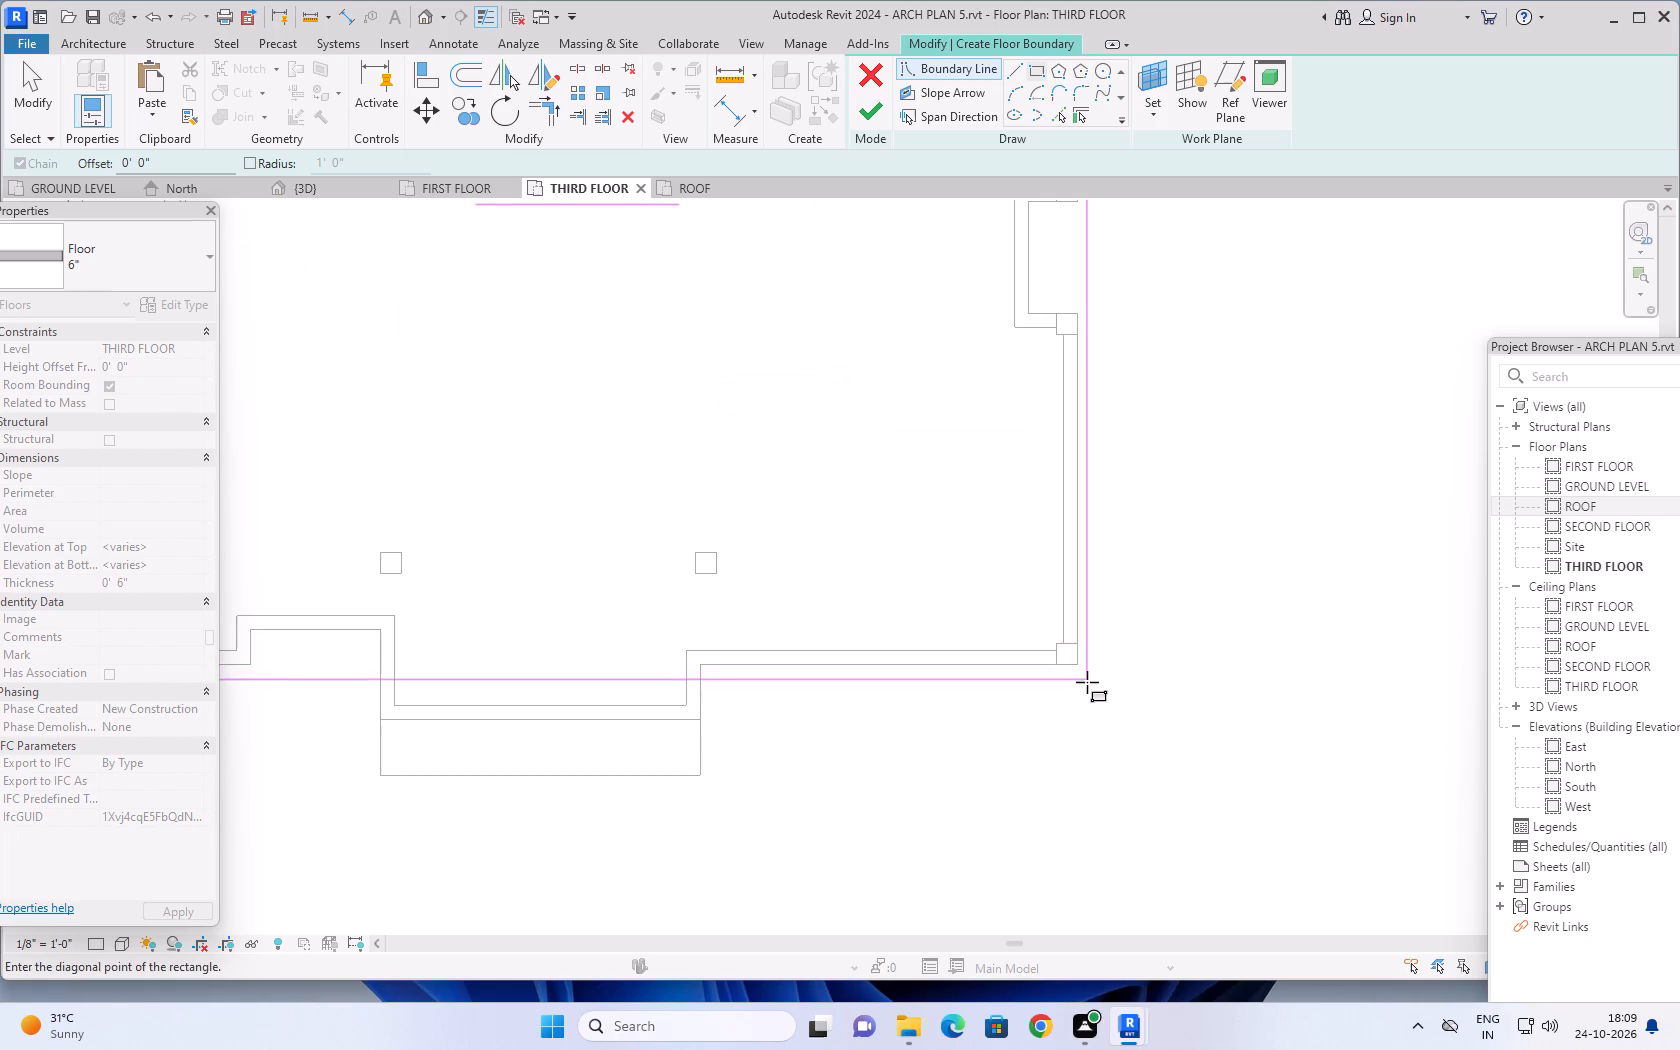
{"action": "left_click", "coordinate": [1078, 663]}
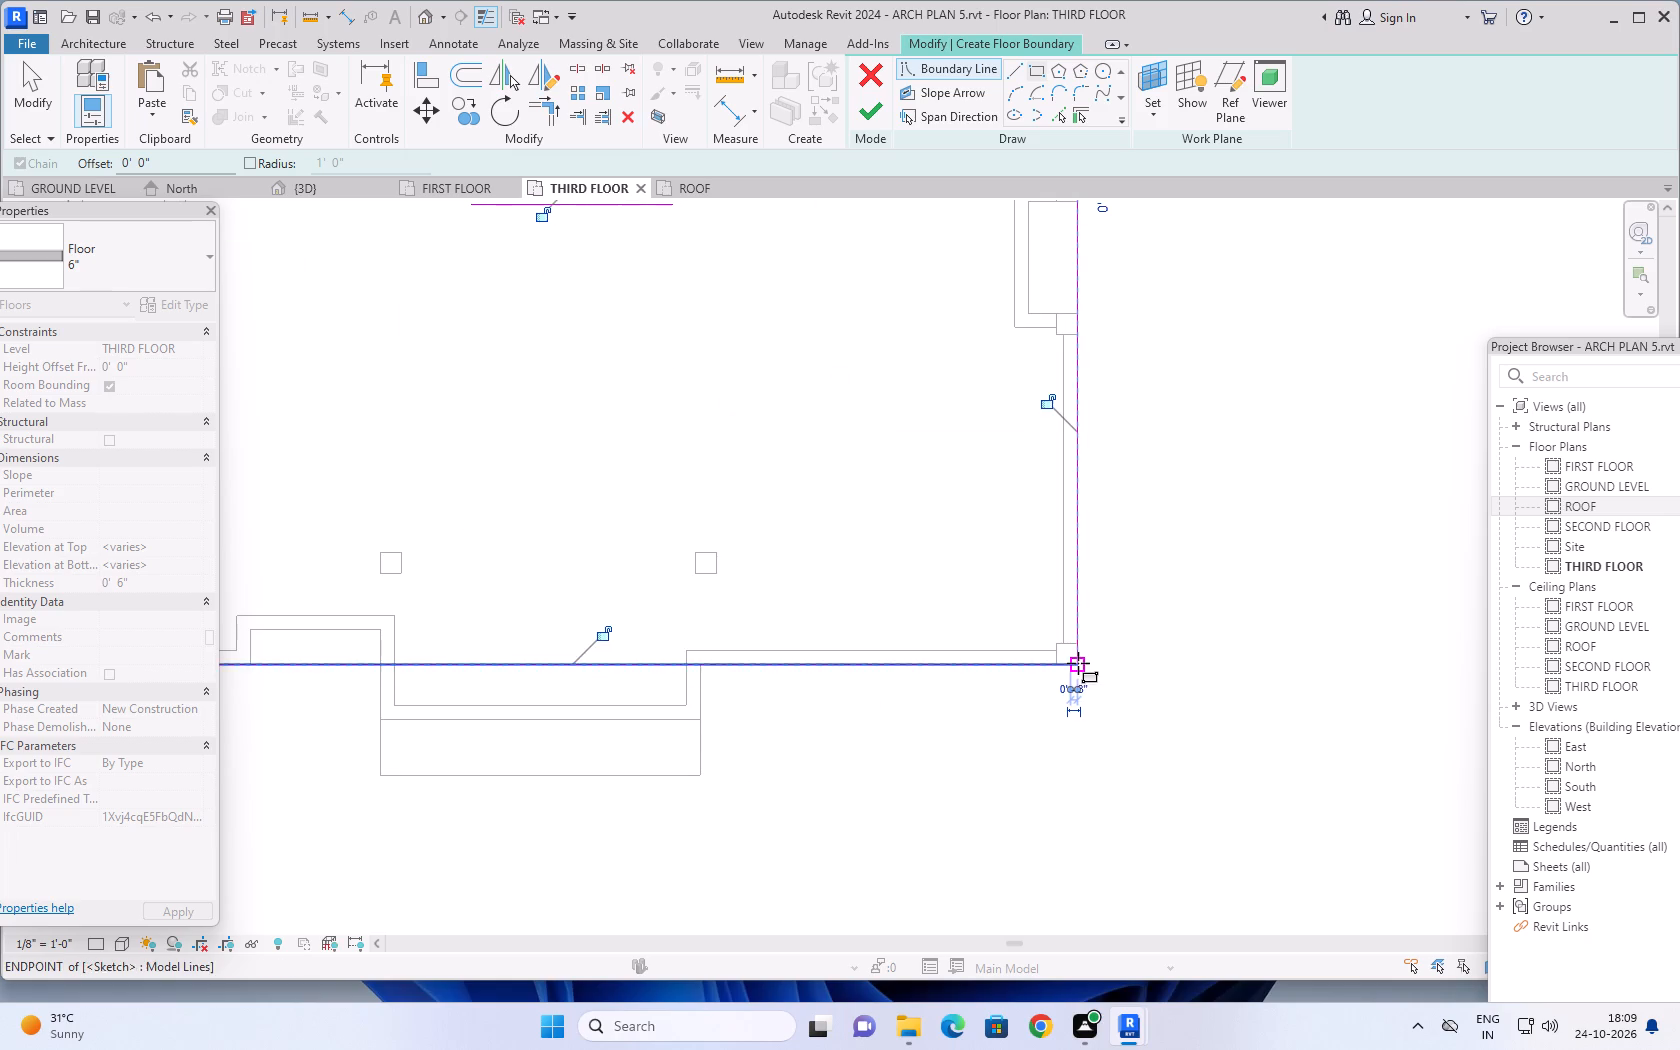
{"action": "scroll", "coordinate": [1201, 626], "scroll_direction": "down", "scroll_amount": 5}
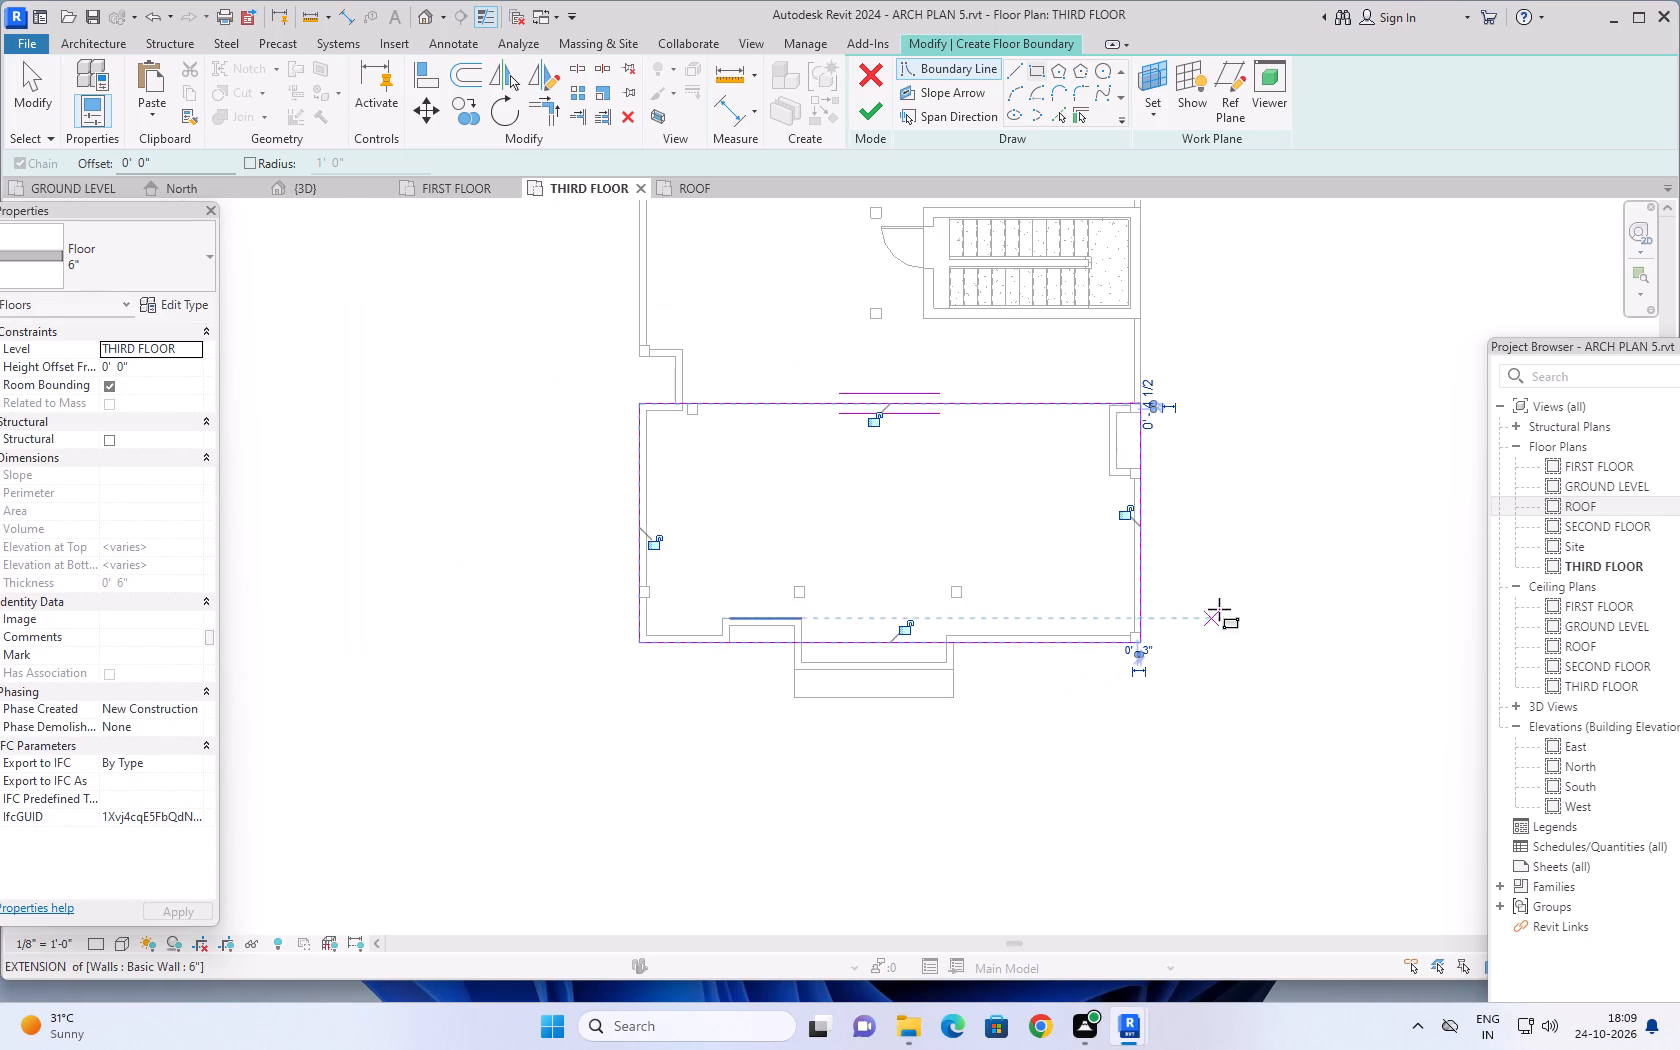
Set the new floor's level to ROOF and finish its boundary sketch.
{"action": "left_click", "coordinate": [192, 352]}
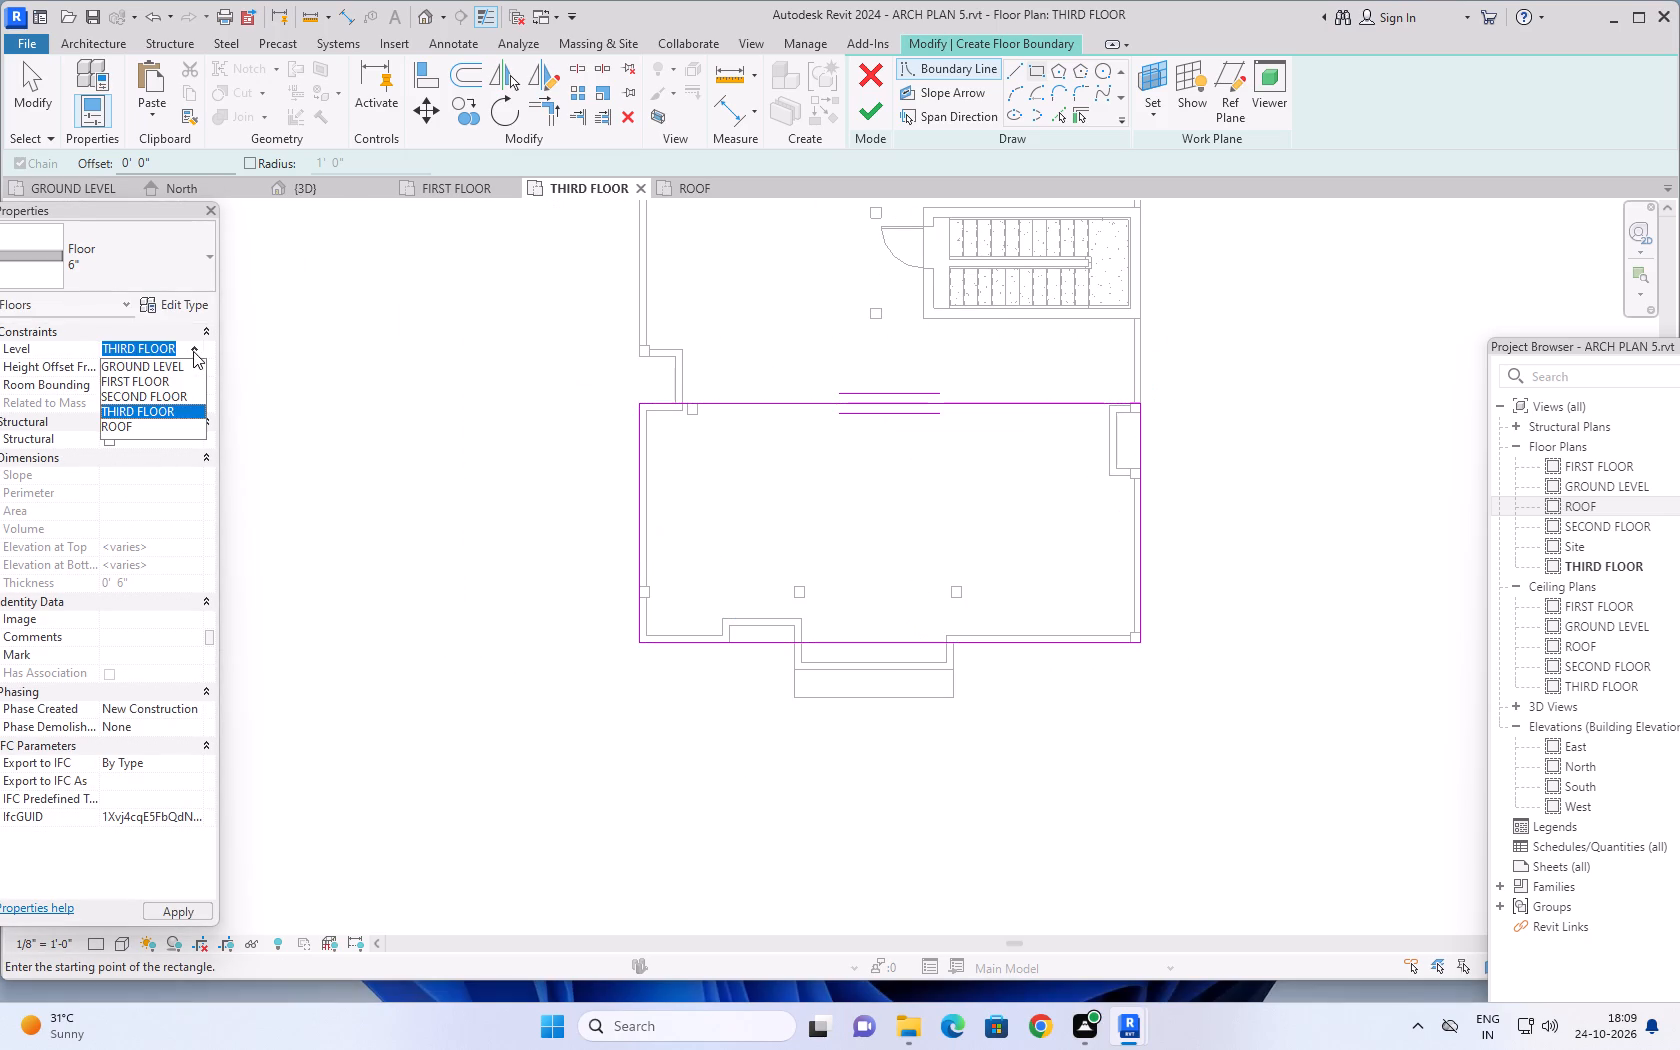
{"action": "left_click", "coordinate": [159, 427]}
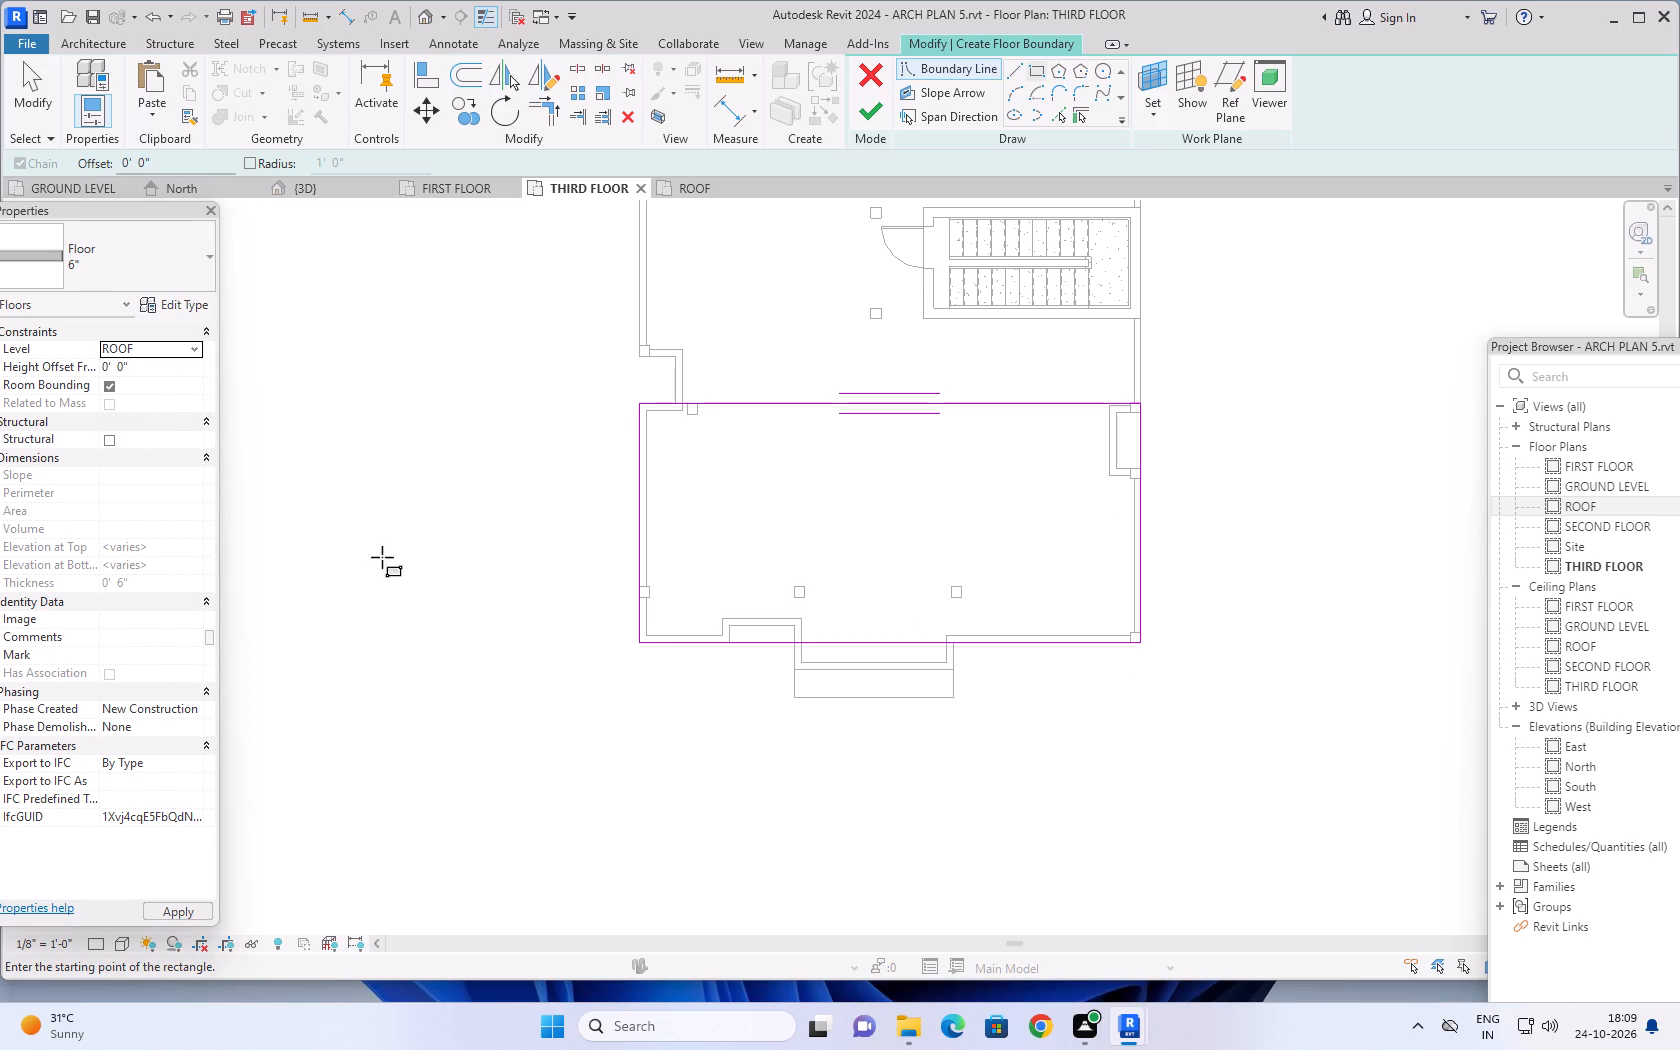
{"action": "scroll", "coordinate": [505, 584], "scroll_direction": "down", "scroll_amount": 2}
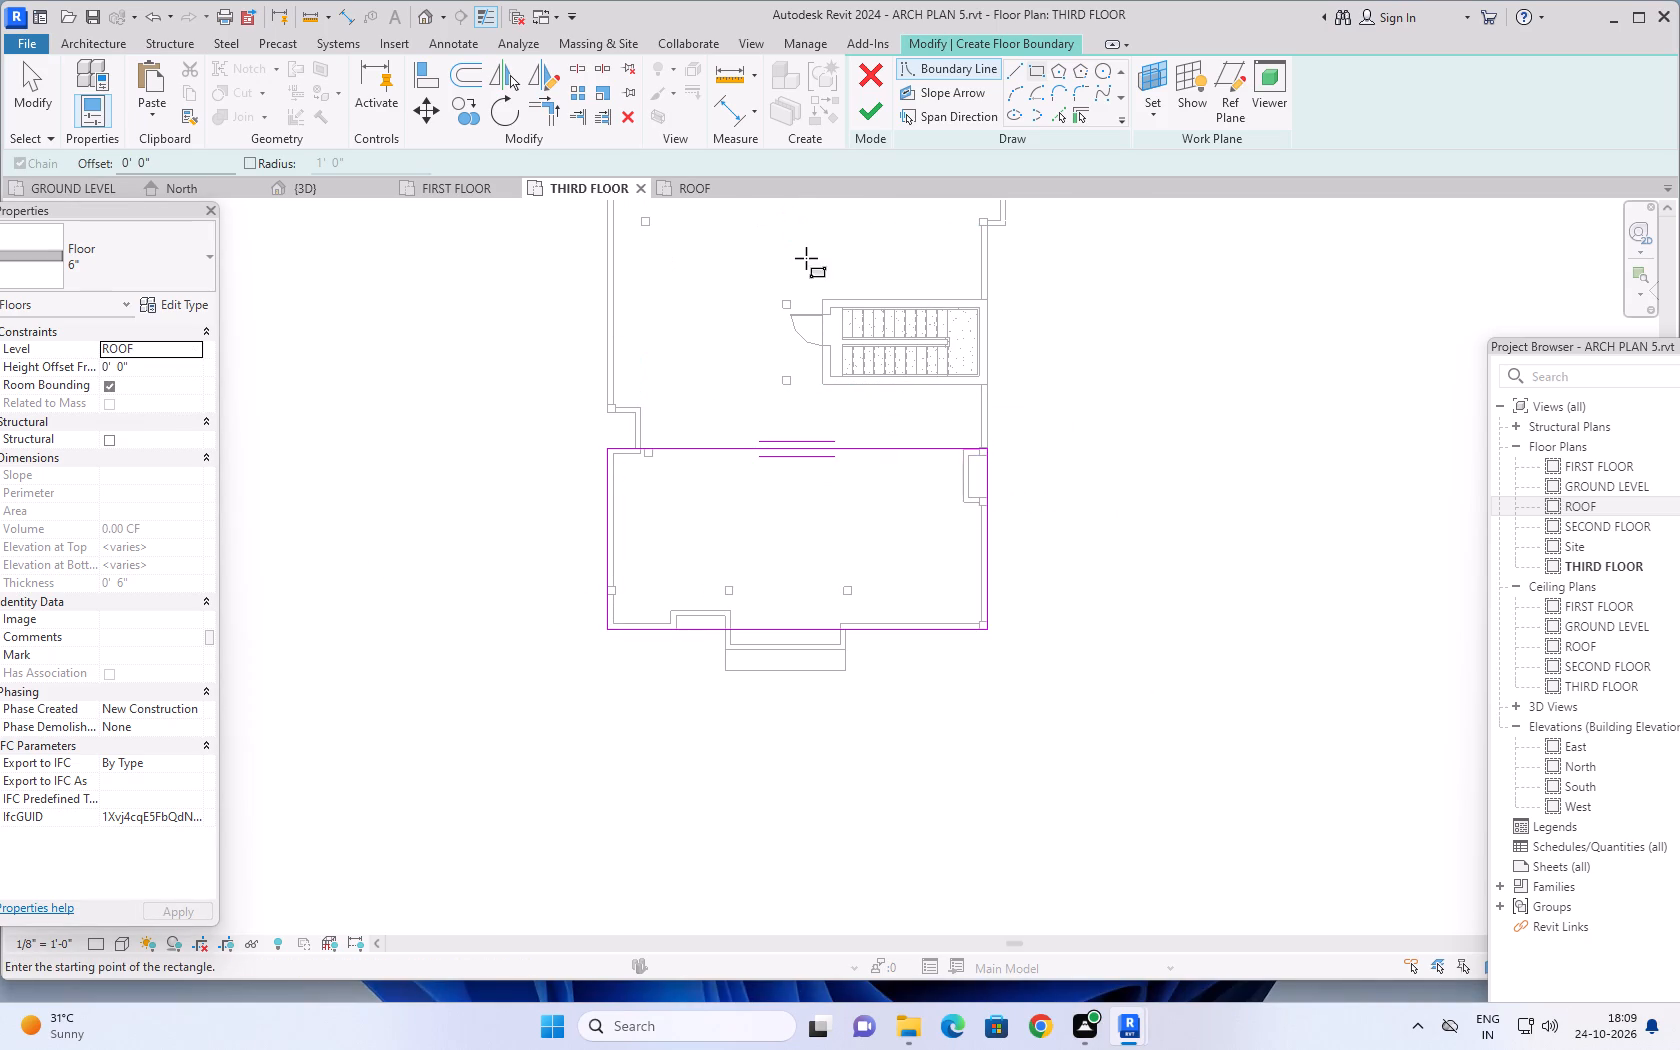
{"action": "left_click", "coordinate": [874, 107]}
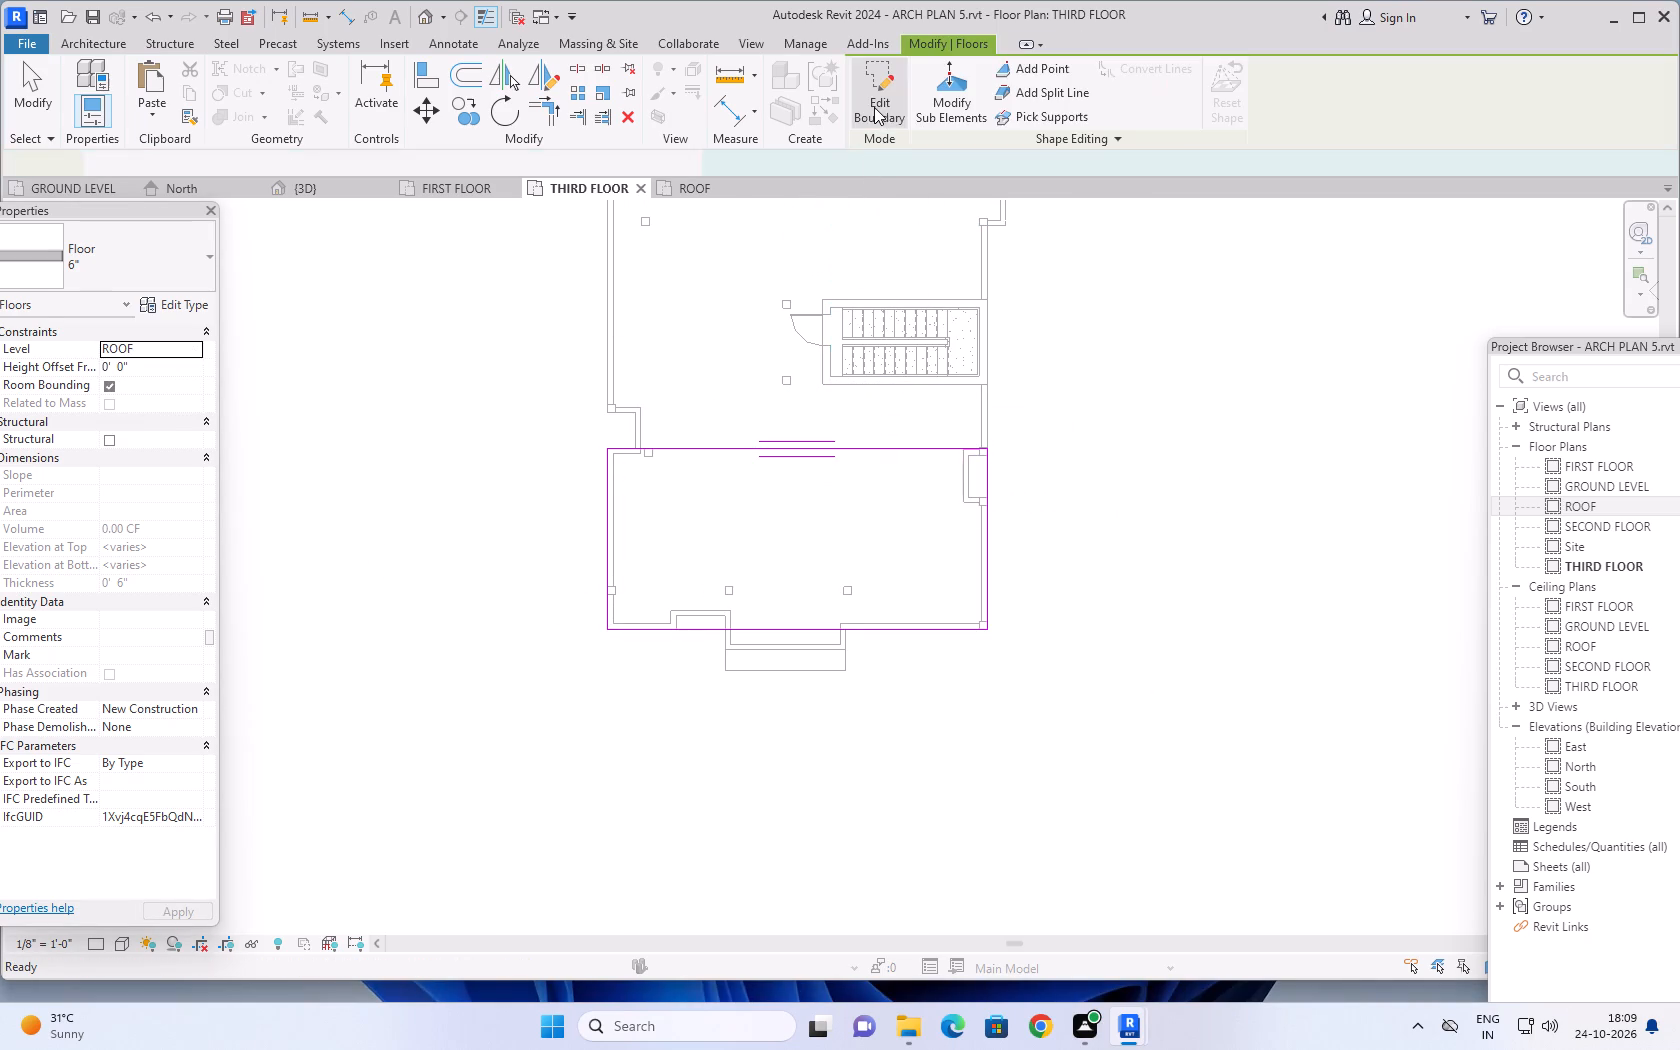
Open the new front slab's boundary for editing from the ROOF floor plan.
{"action": "left_click", "coordinate": [681, 184]}
{"action": "scroll", "coordinate": [840, 544], "scroll_direction": "down", "scroll_amount": 1}
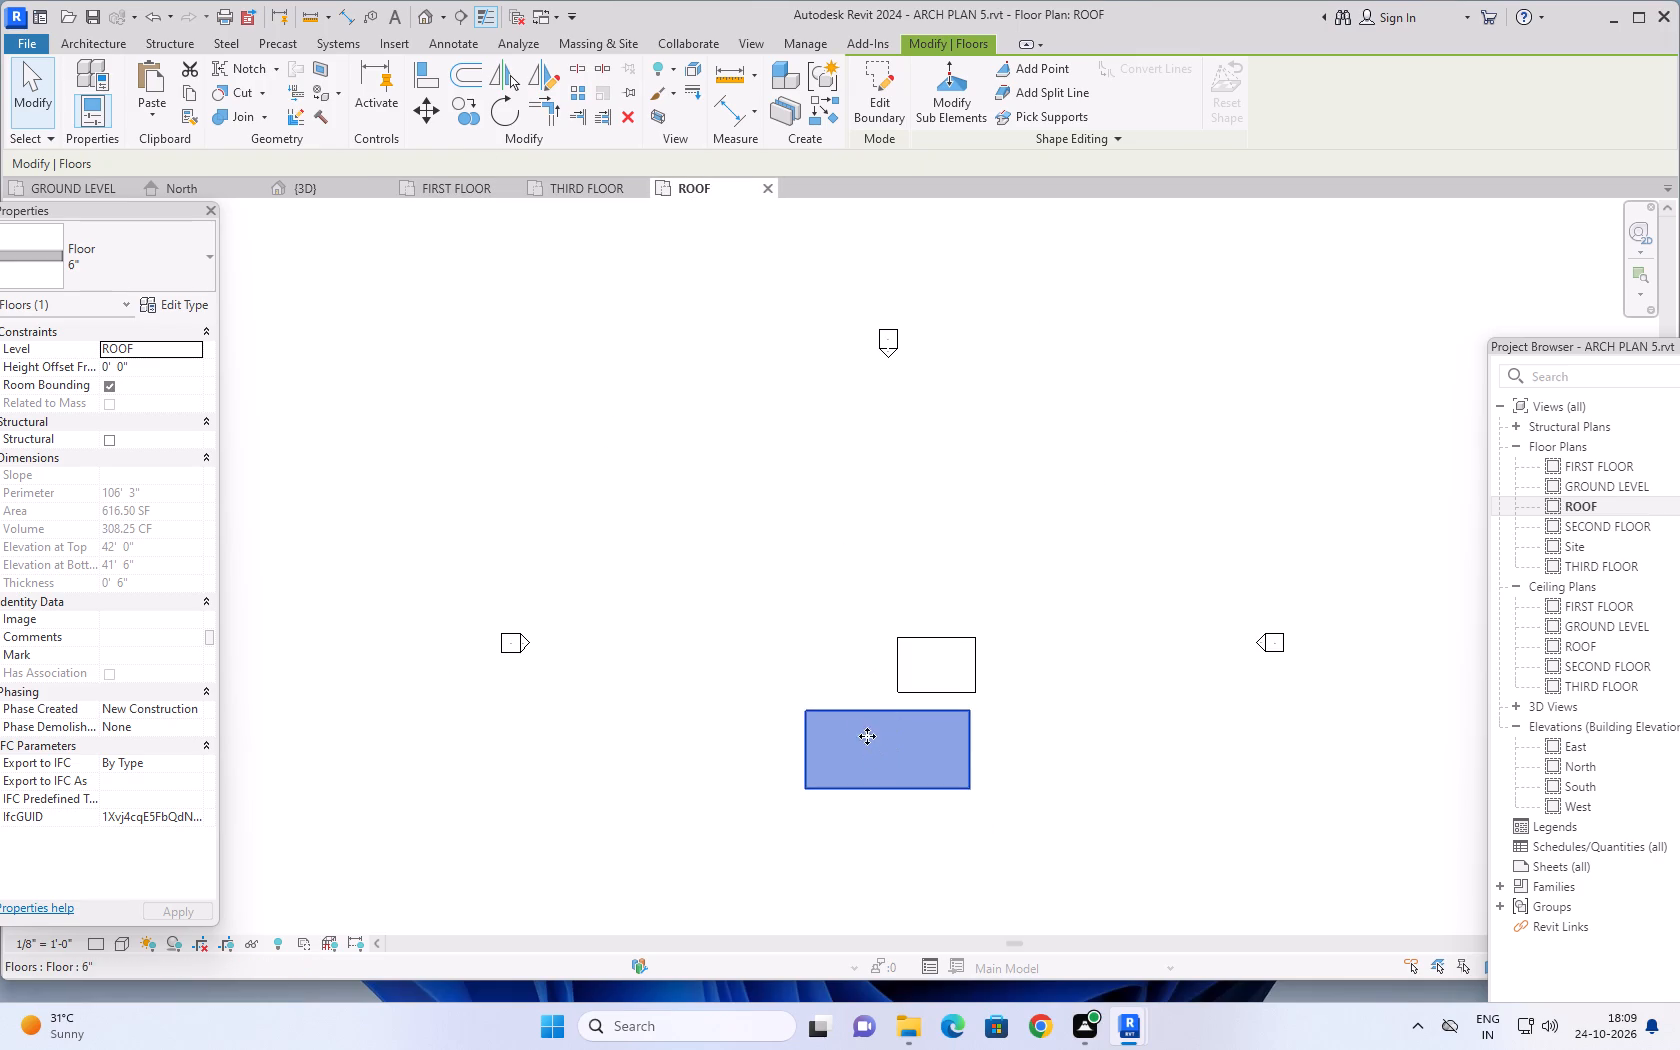
{"action": "left_click", "coordinate": [861, 722]}
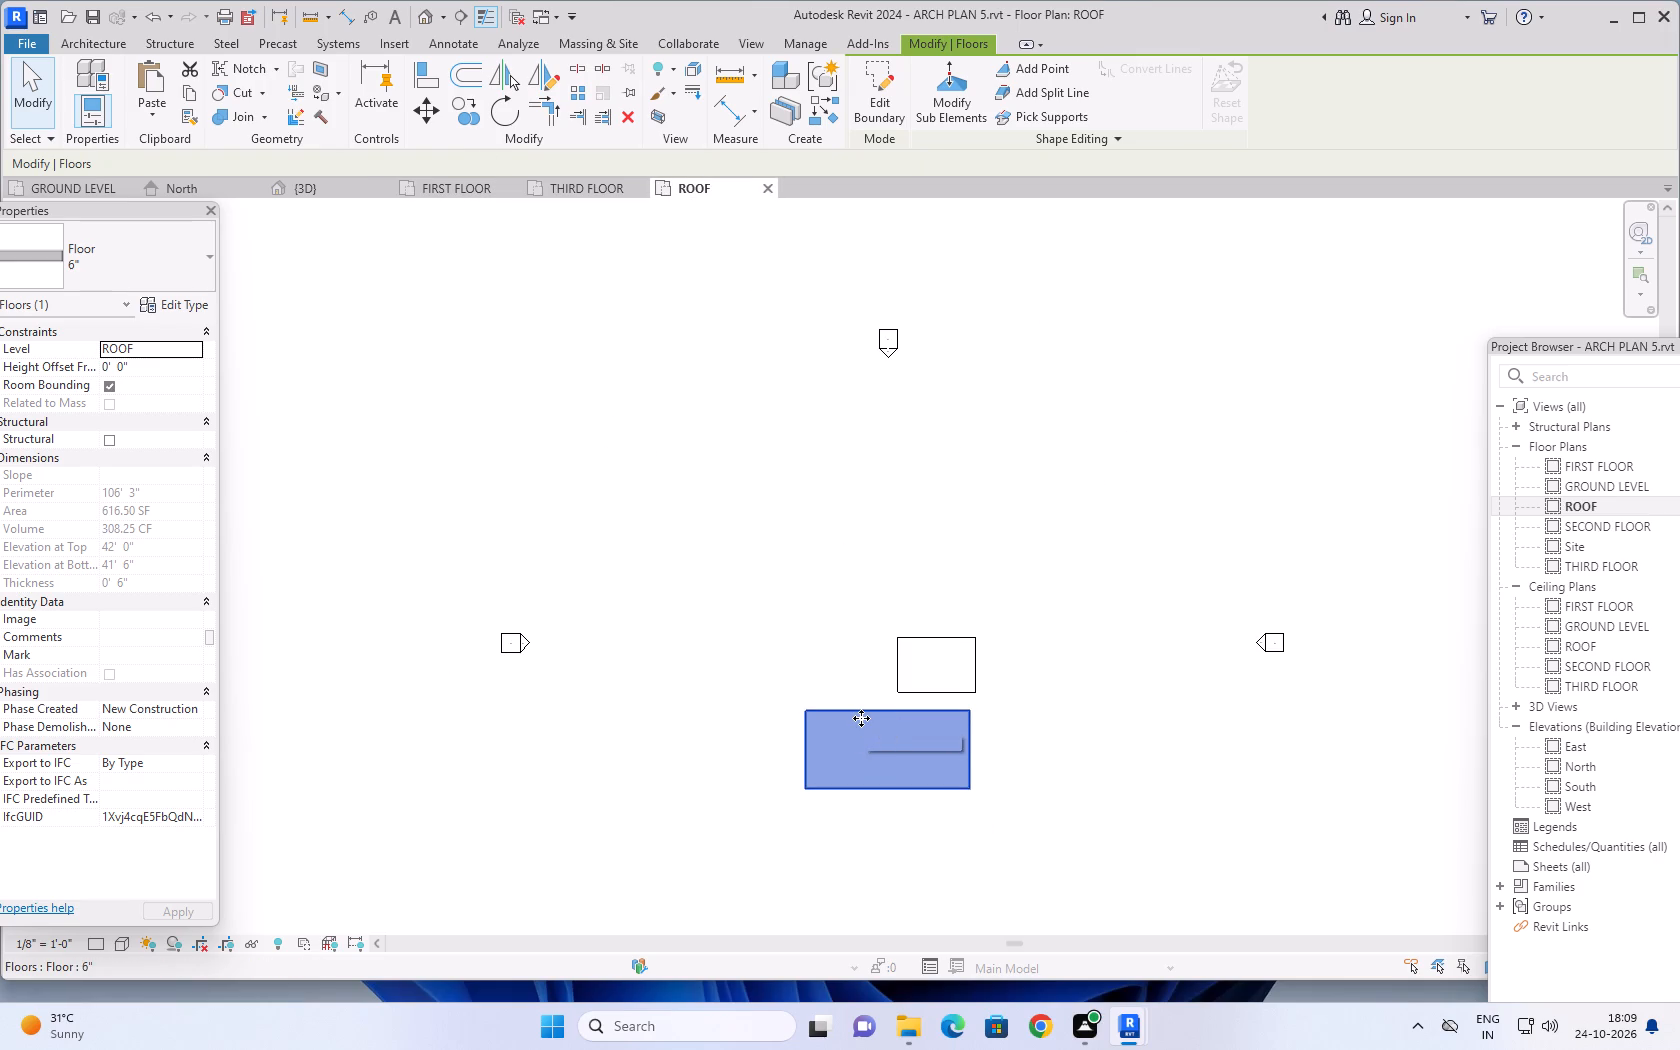
{"action": "left_click", "coordinate": [861, 718]}
{"action": "left_click", "coordinate": [881, 101]}
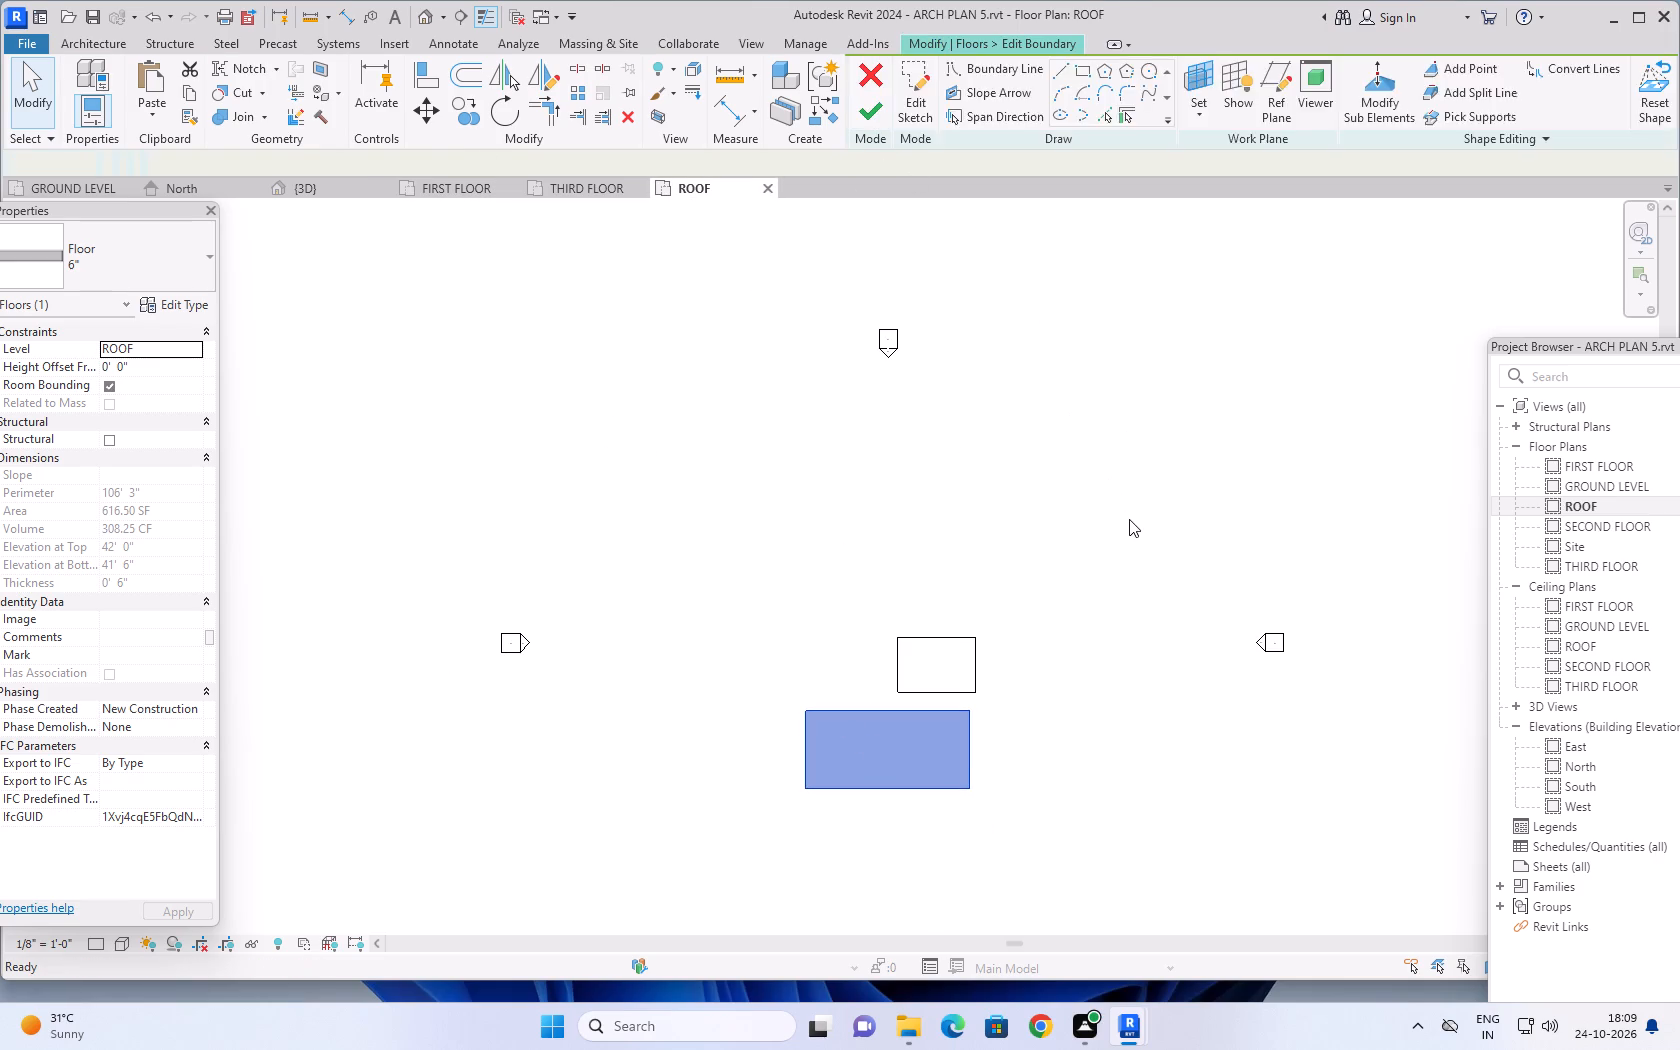
{"action": "middle_click_drag", "start_coordinate": [1081, 494], "coordinate": [1013, 365]}
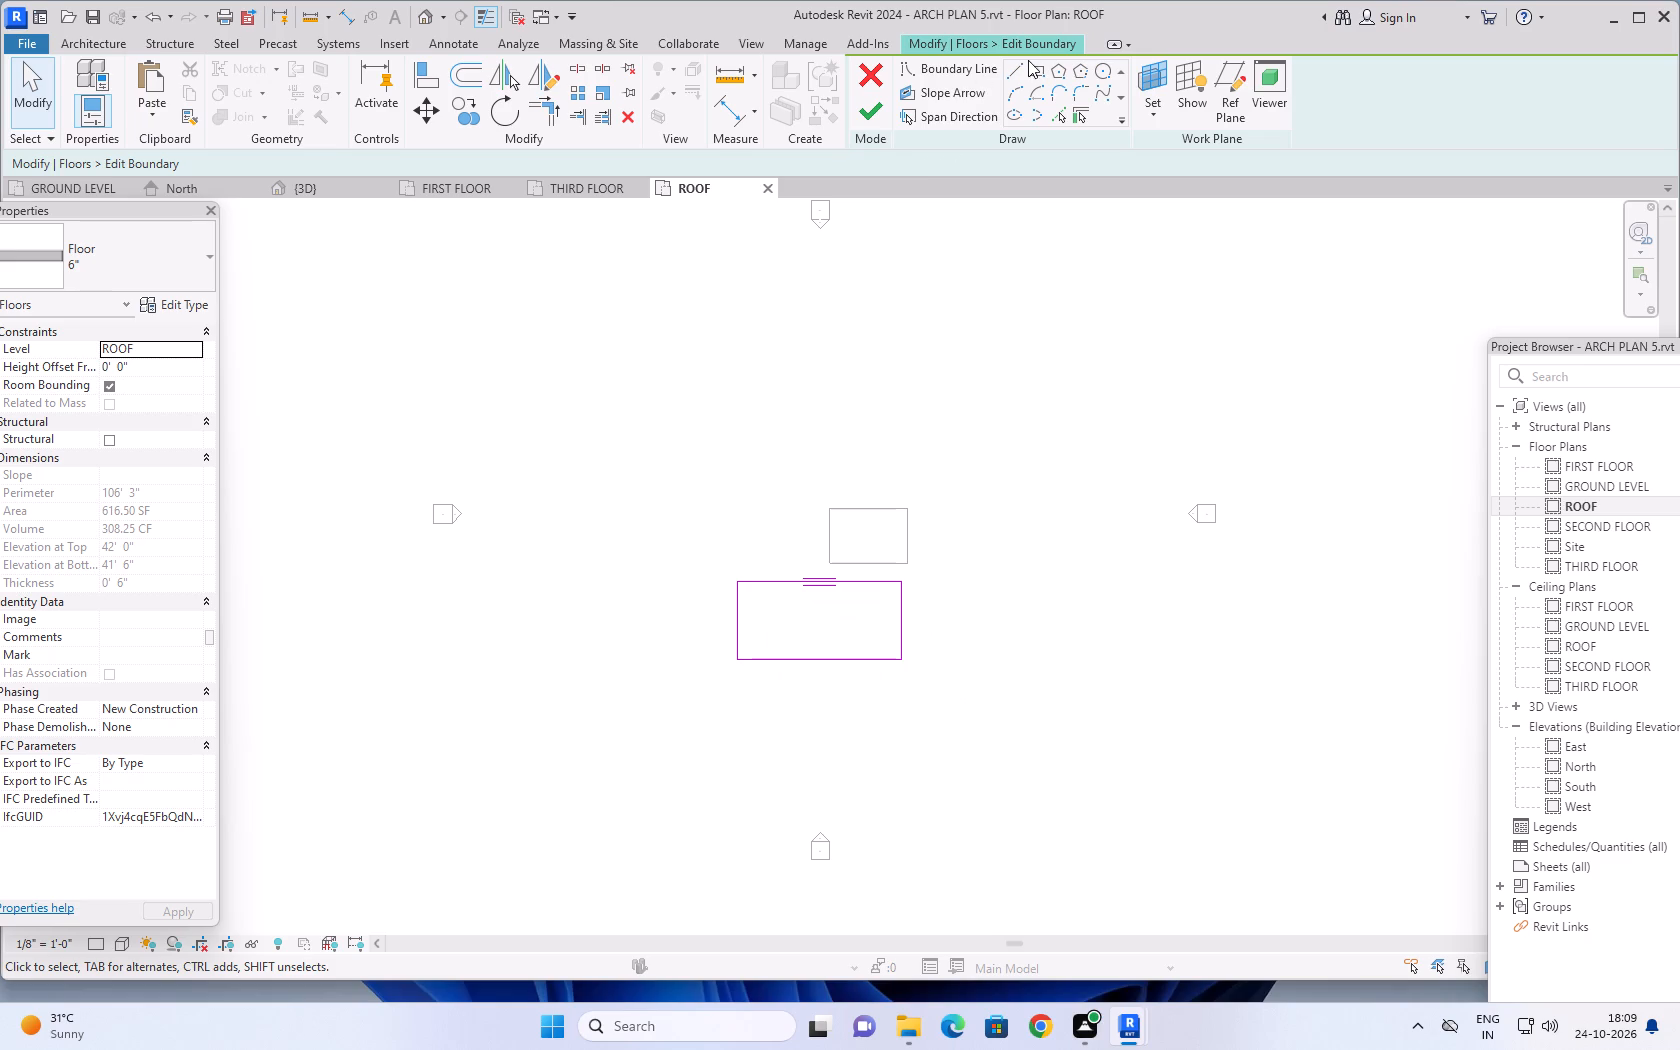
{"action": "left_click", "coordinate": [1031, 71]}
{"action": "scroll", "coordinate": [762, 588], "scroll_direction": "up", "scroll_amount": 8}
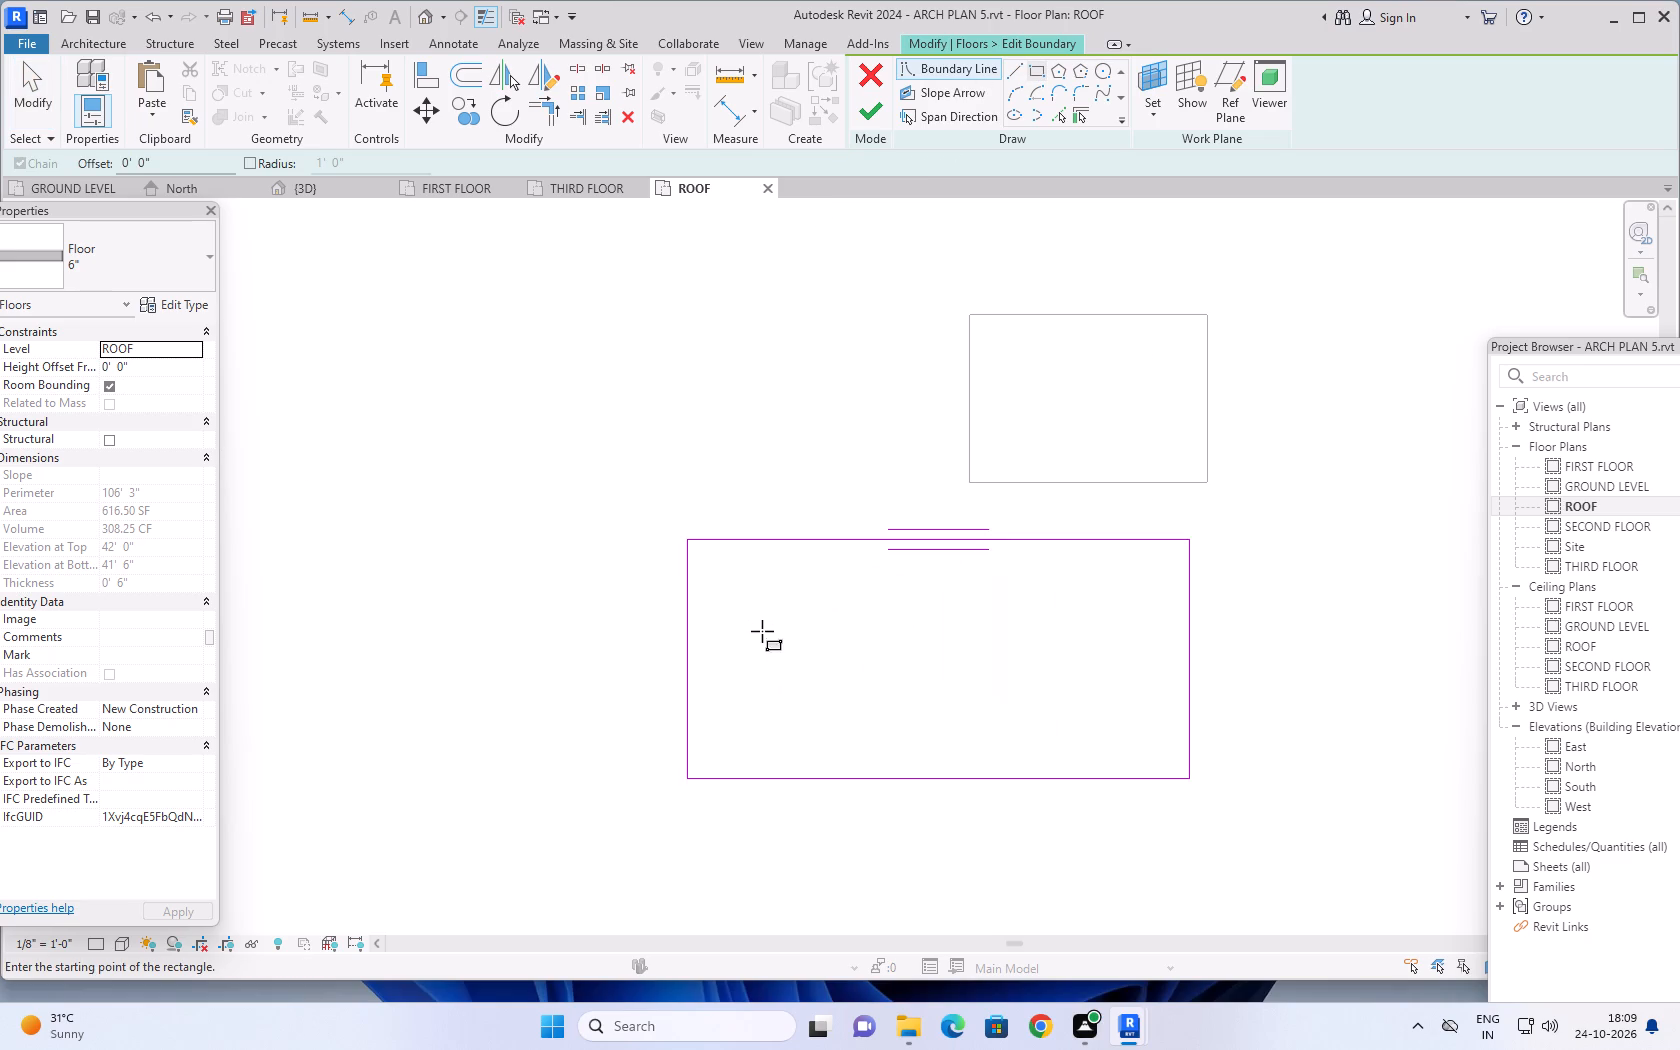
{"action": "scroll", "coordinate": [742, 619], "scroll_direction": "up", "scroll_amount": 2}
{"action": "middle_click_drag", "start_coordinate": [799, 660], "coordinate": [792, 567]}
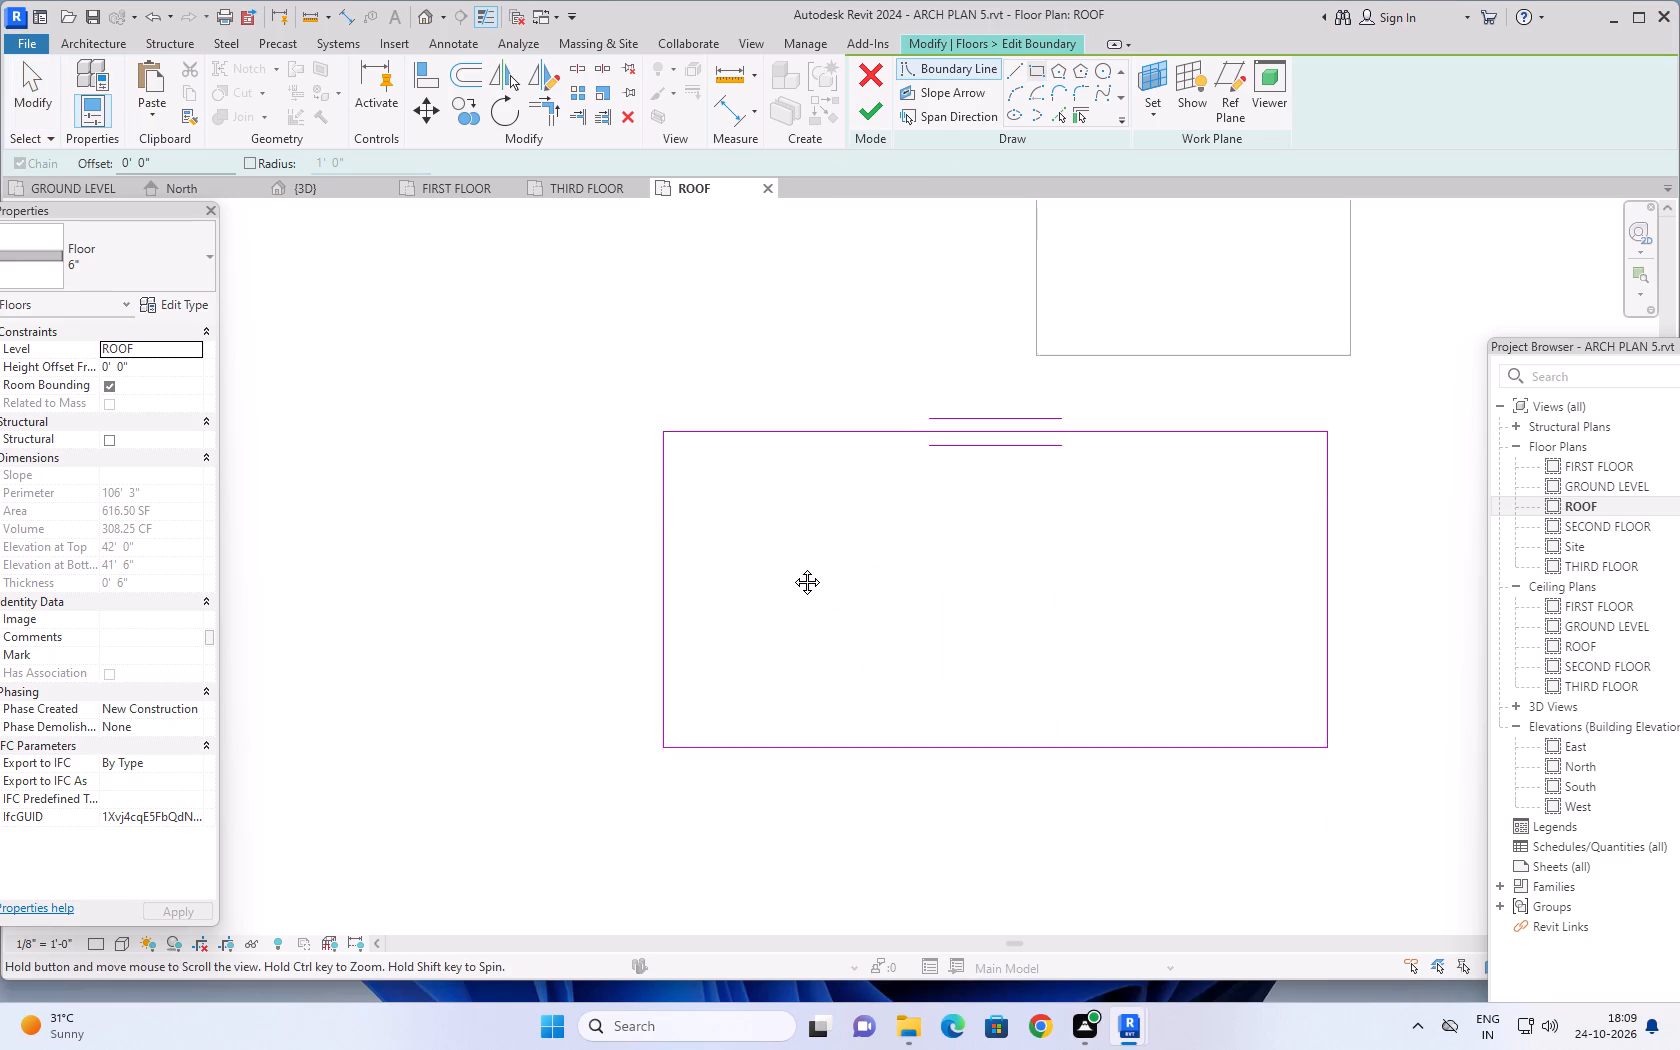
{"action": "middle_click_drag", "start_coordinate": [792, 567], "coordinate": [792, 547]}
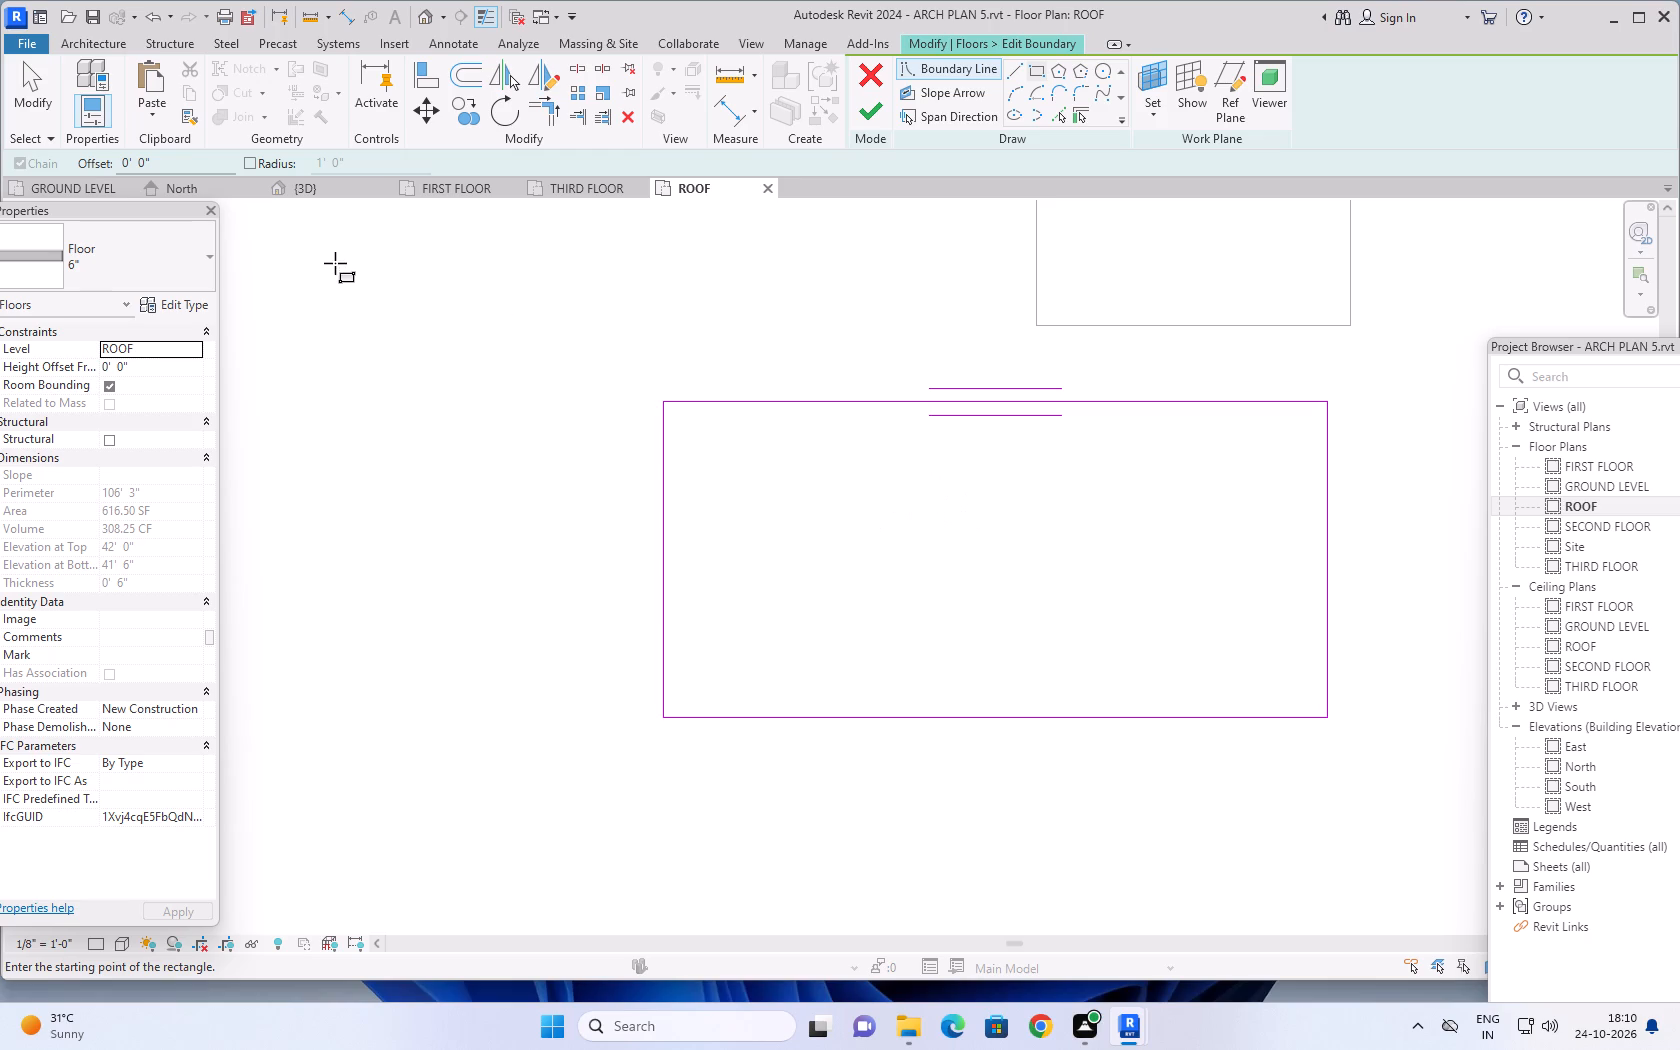
In the THIRD FLOOR plan, nudge the slab's rear boundary line toward the front until the sketch is about 12'-5 1/2" deep.
{"action": "left_click", "coordinate": [582, 186]}
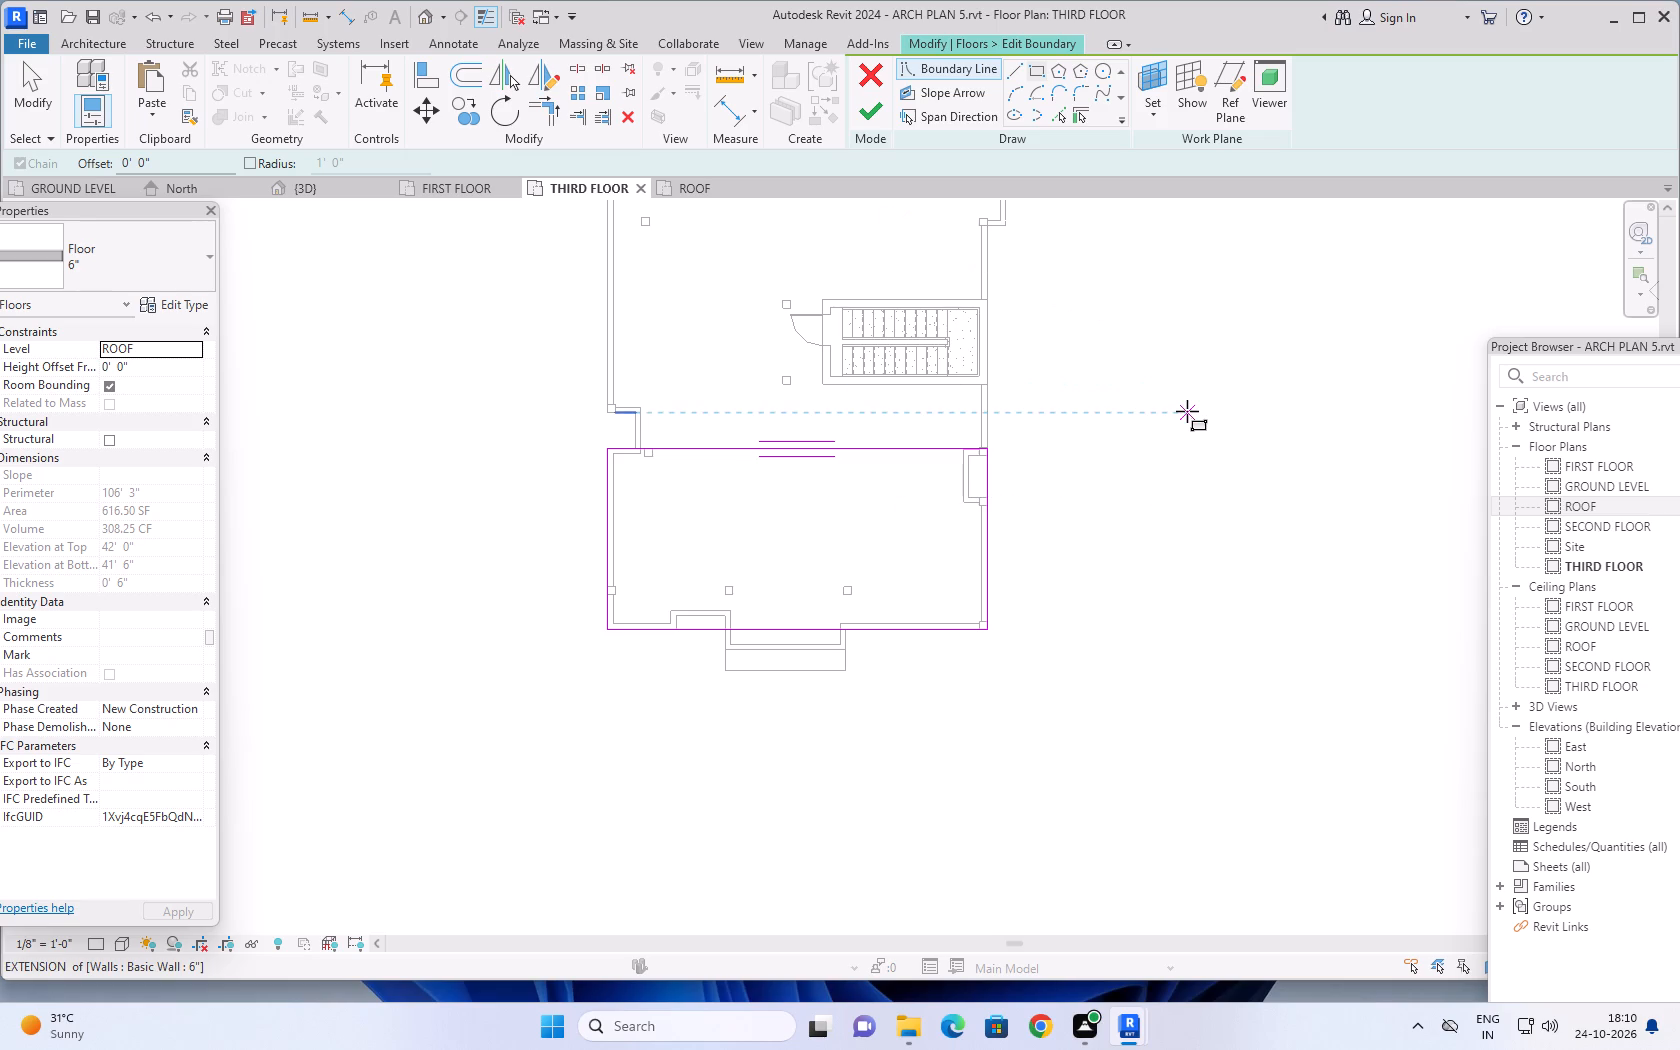
{"action": "key", "text": "Escape"}
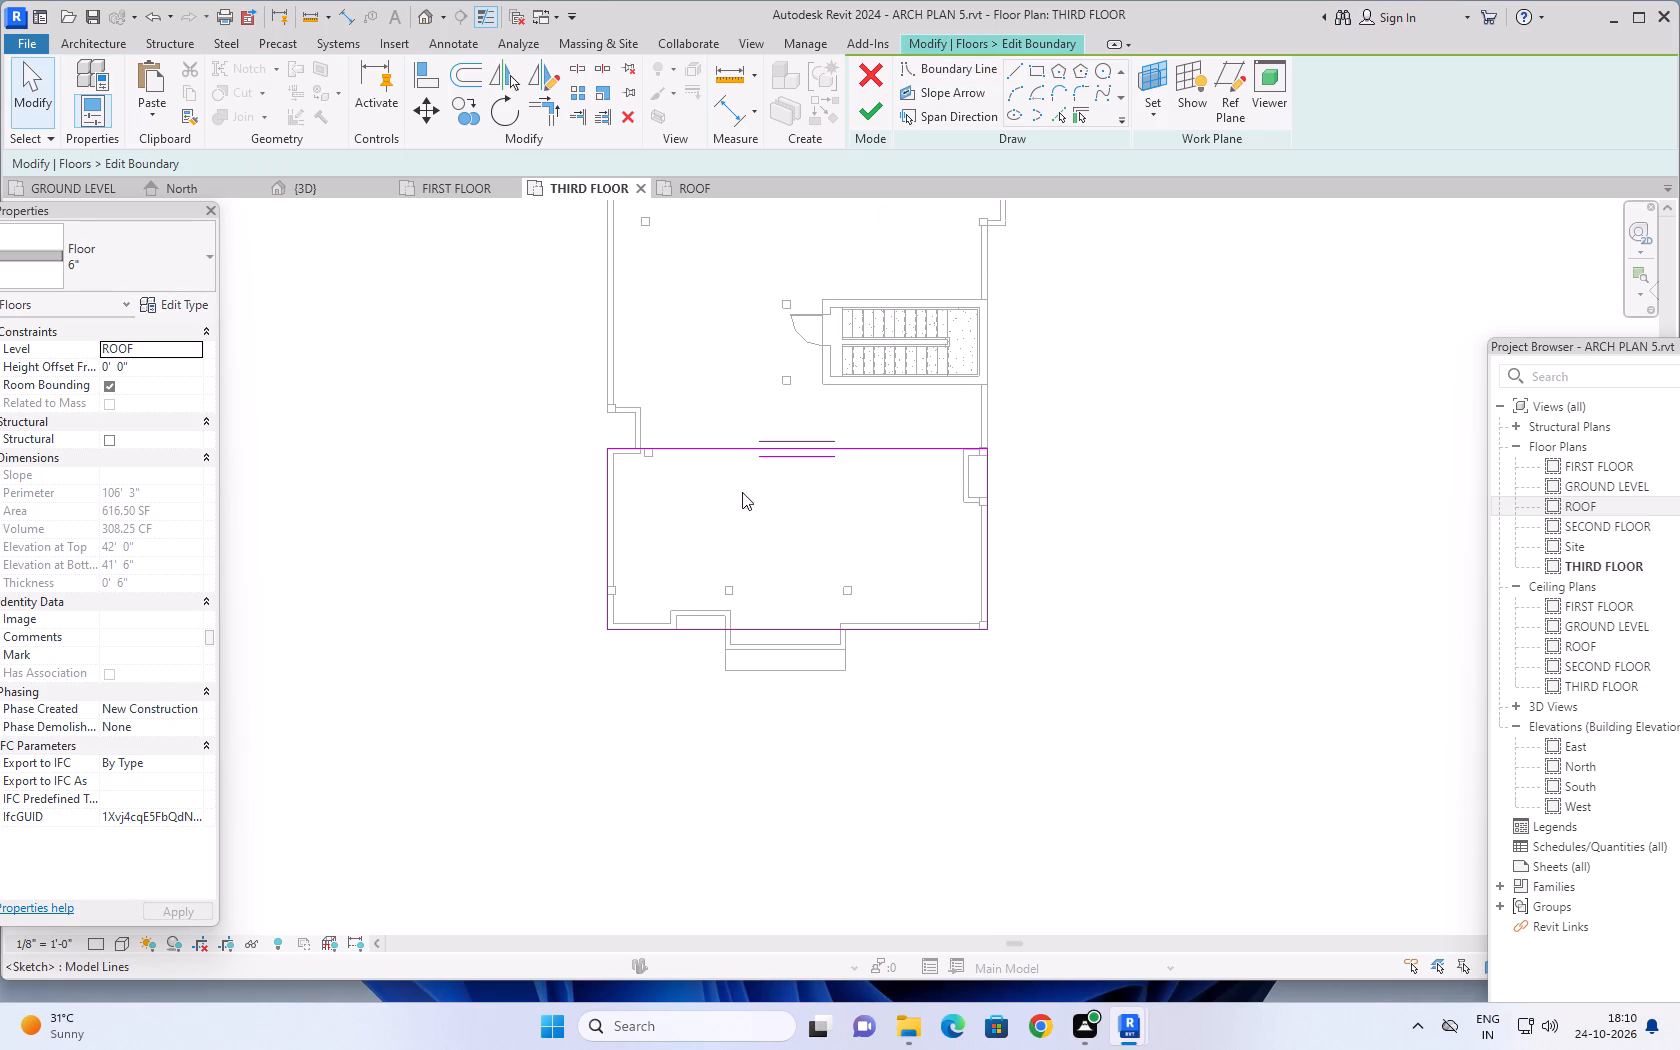
{"action": "left_click", "coordinate": [886, 449]}
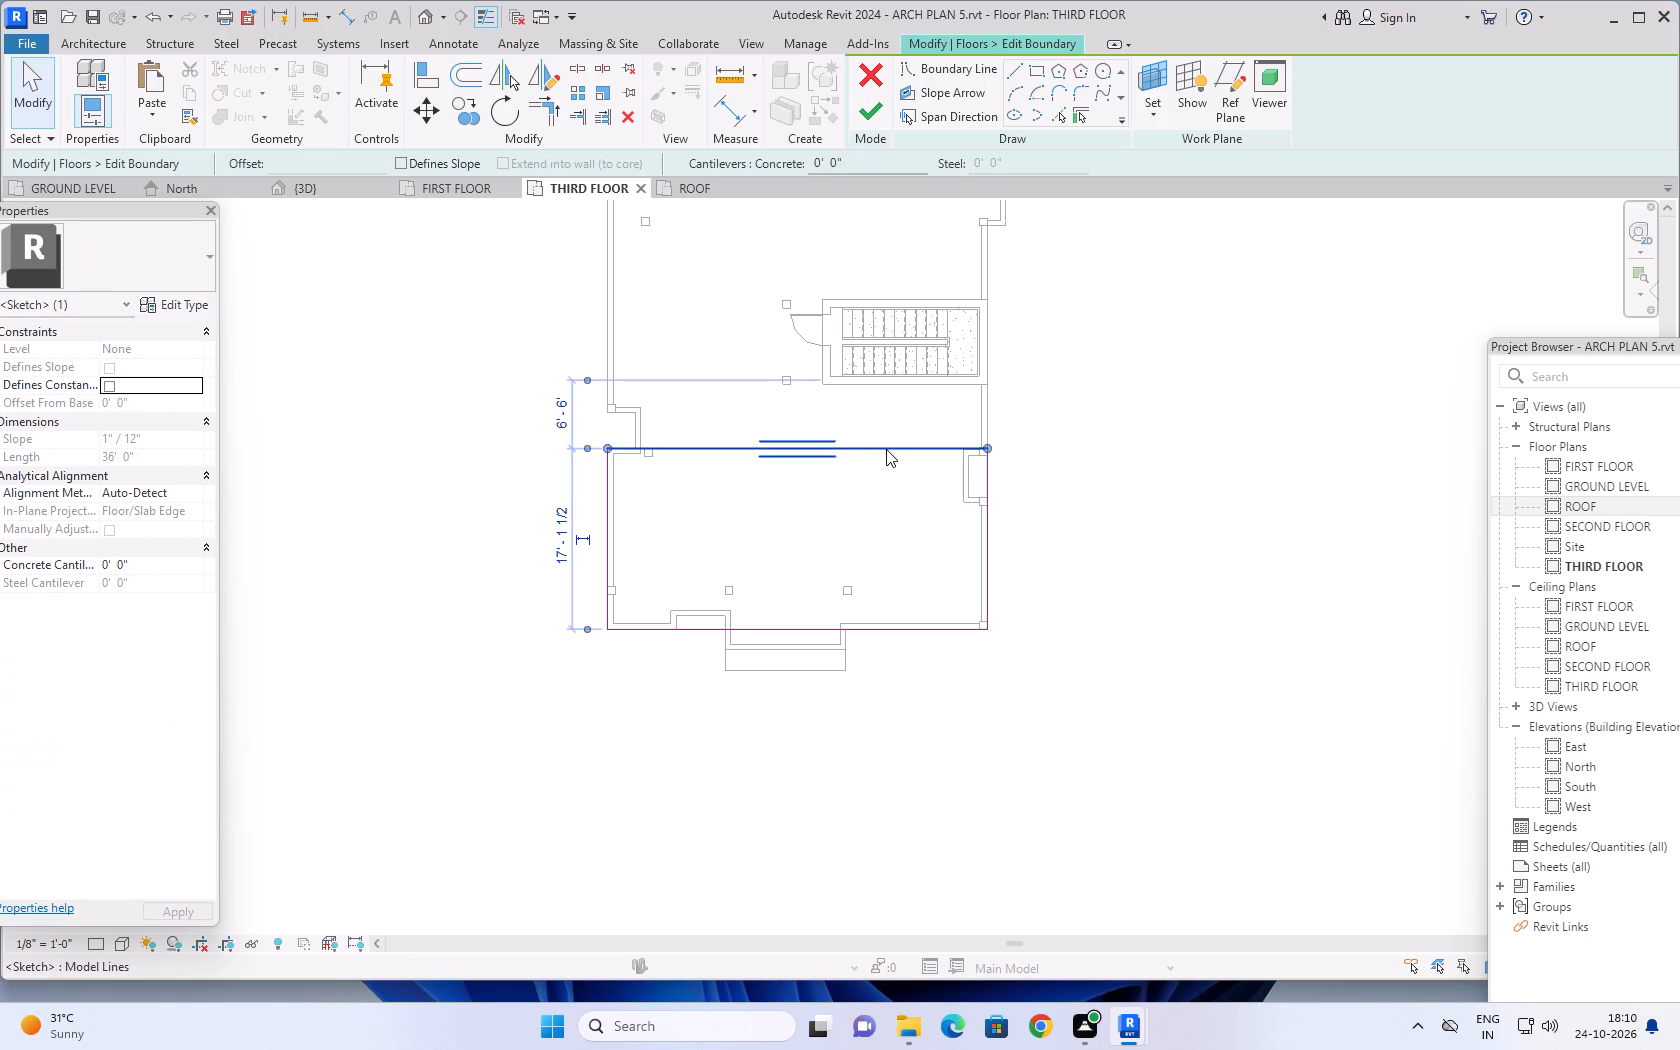
{"action": "key", "text": "Down"}
{"action": "key", "text": "Down"}
{"action": "key", "text": "Down"}
{"action": "key", "text": "Down"}
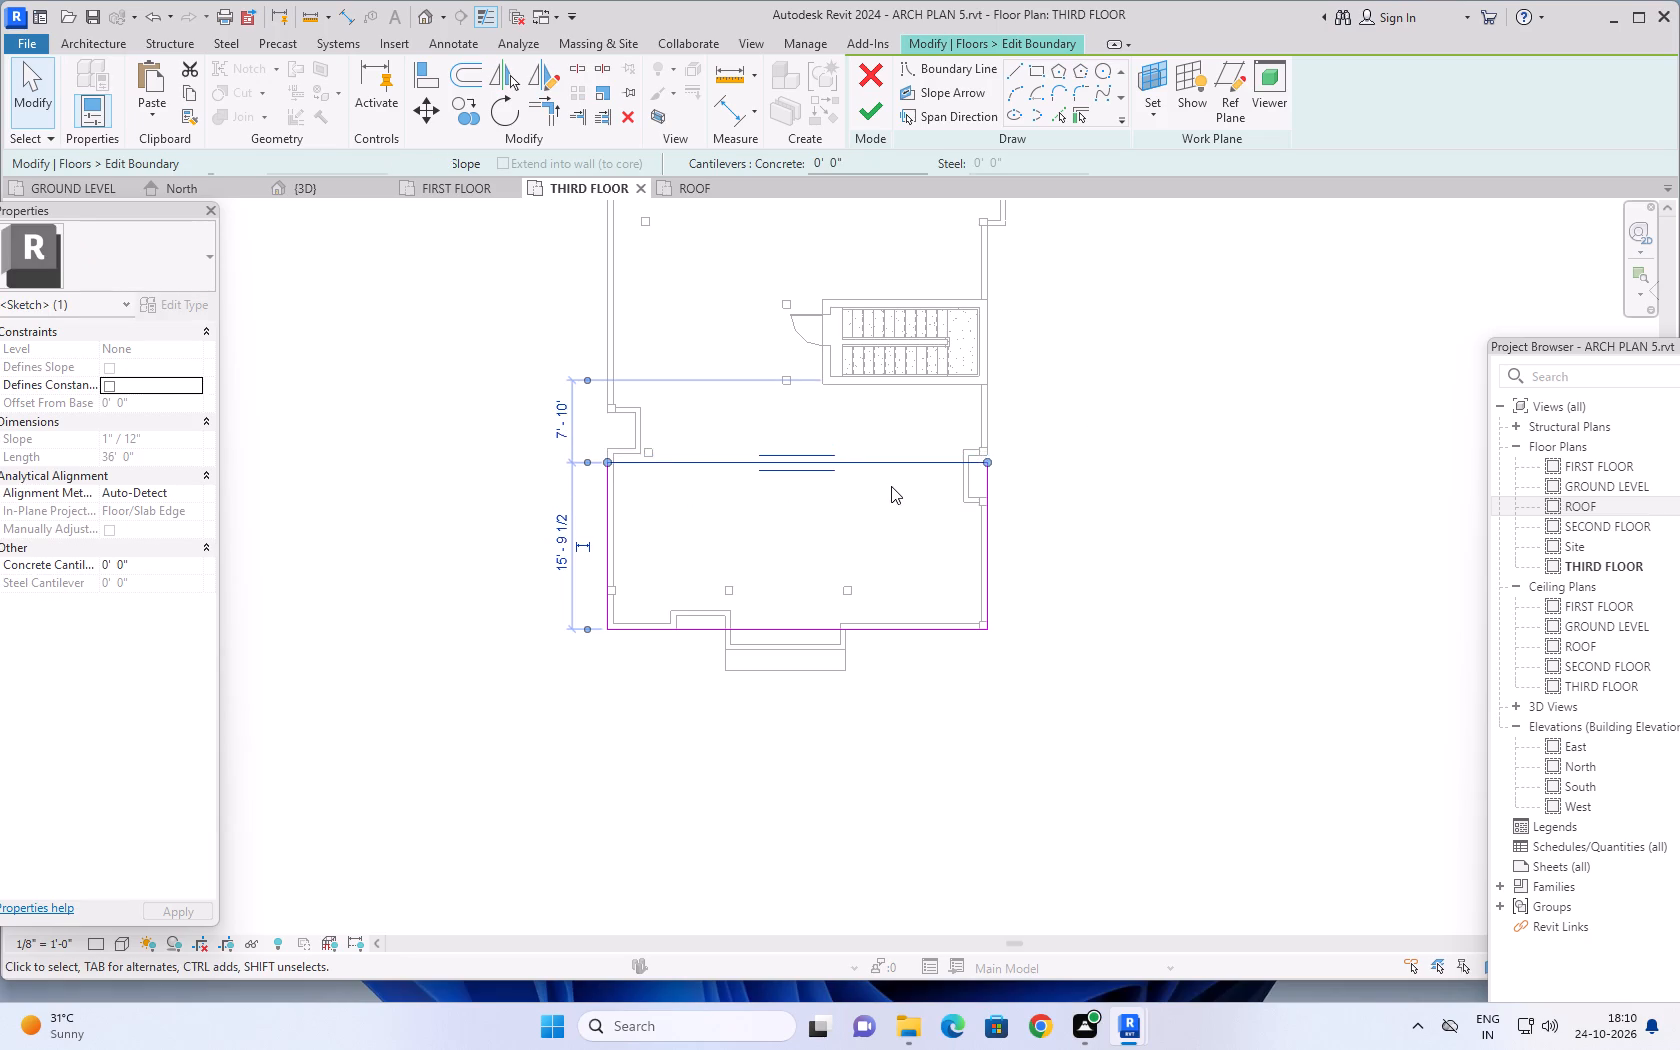
{"action": "key", "text": "Down"}
{"action": "key", "text": "Down"}
{"action": "key", "text": "Down"}
{"action": "key", "text": "Down"}
{"action": "key", "text": "Down"}
{"action": "key", "text": "Down"}
{"action": "key", "text": "Down"}
{"action": "key", "text": "Down"}
{"action": "key", "text": "Down"}
{"action": "key", "text": "Down"}
{"action": "key", "text": "Down"}
{"action": "key", "text": "Down"}
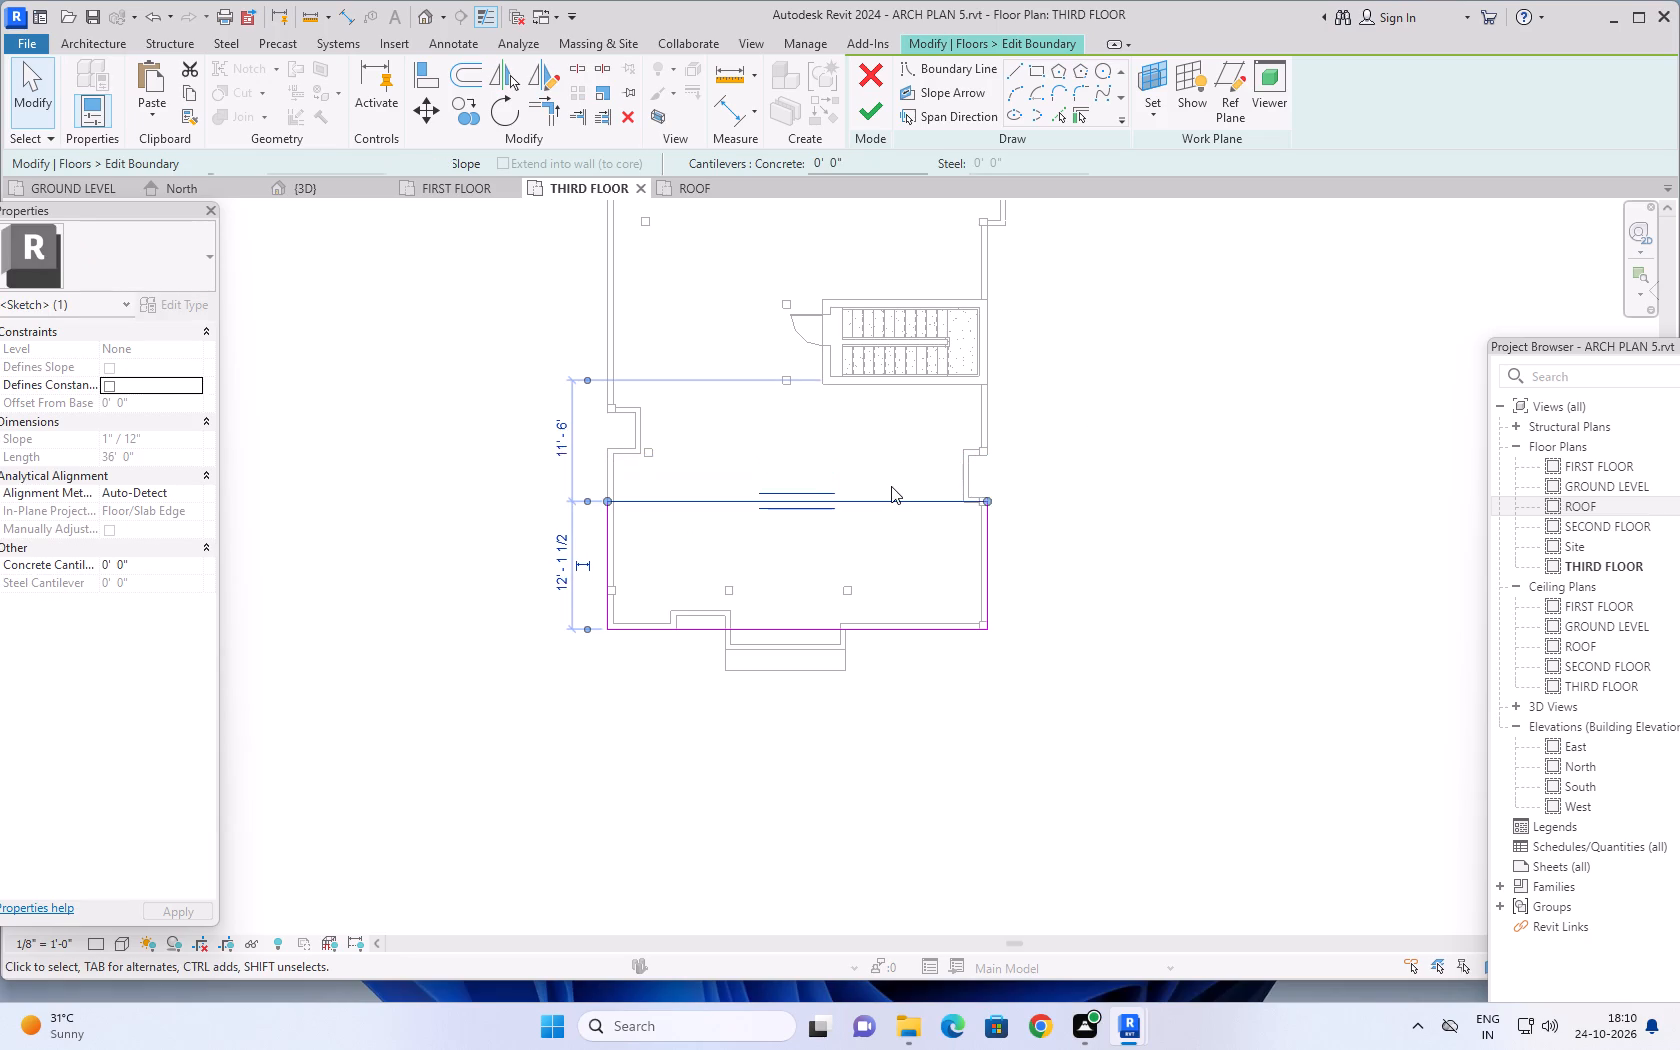
{"action": "key", "text": "Down"}
{"action": "key", "text": "Down"}
{"action": "key", "text": "Down"}
{"action": "key", "text": "Down"}
{"action": "key", "text": "Down"}
{"action": "key", "text": "Down"}
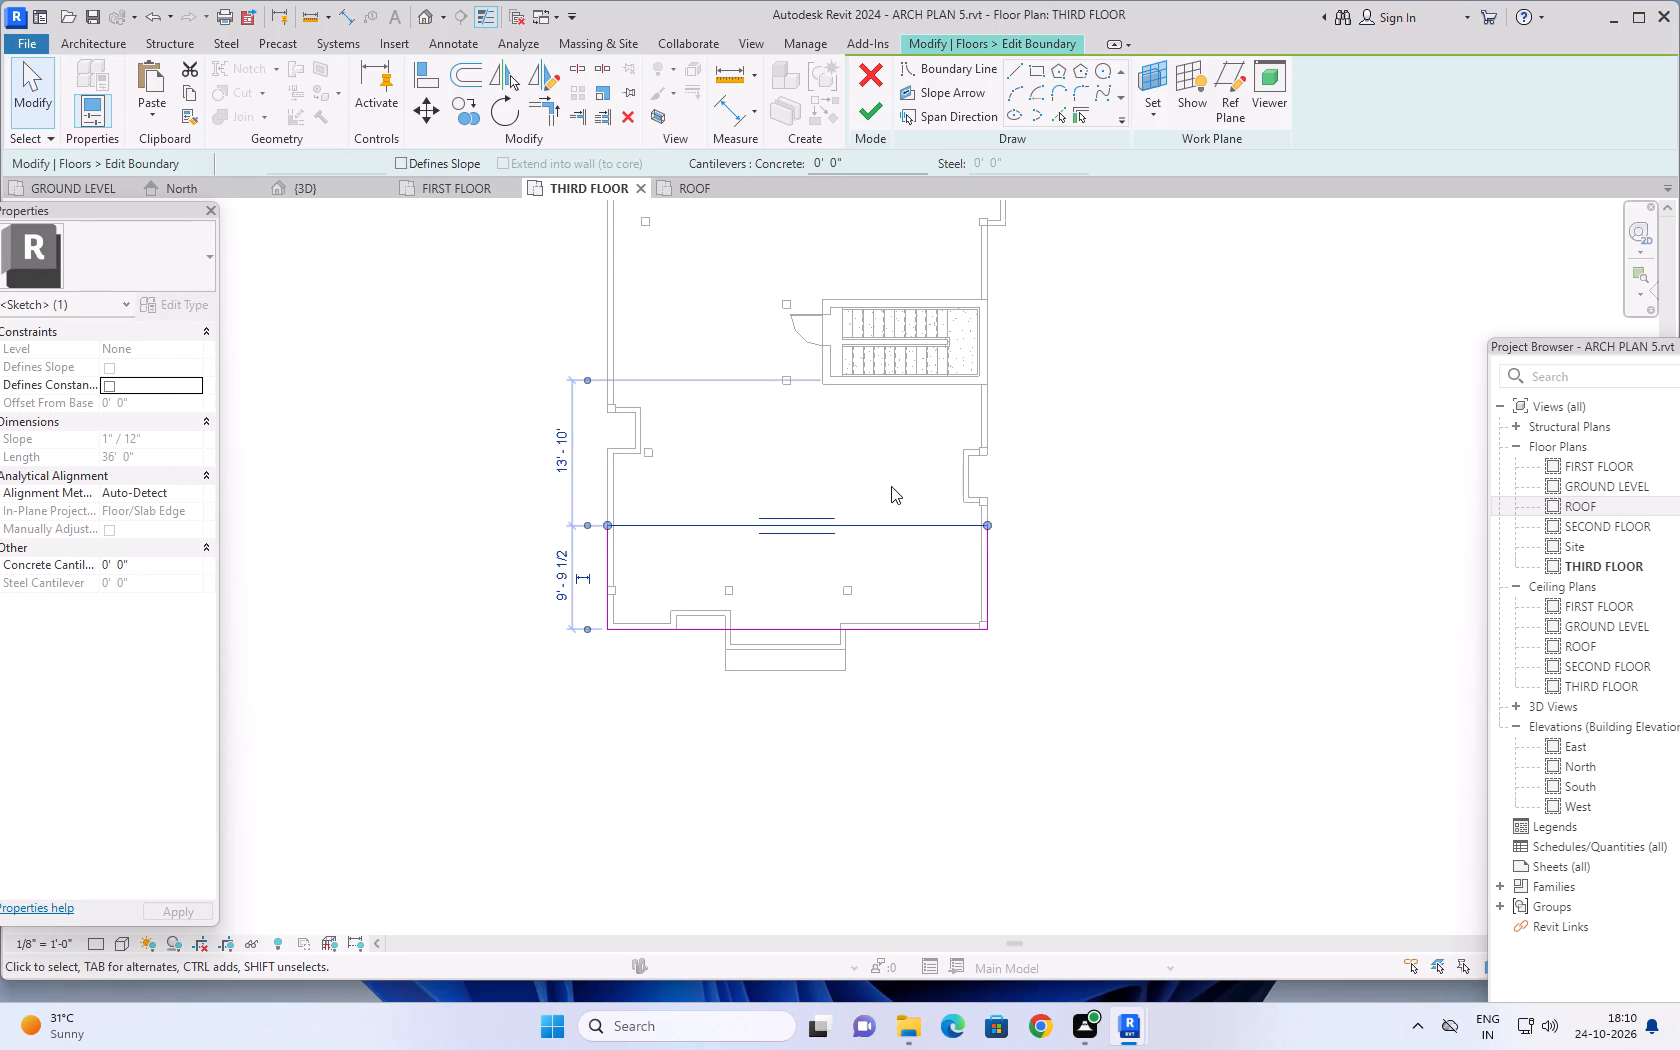
{"action": "key", "text": "Down"}
{"action": "key", "text": "Down"}
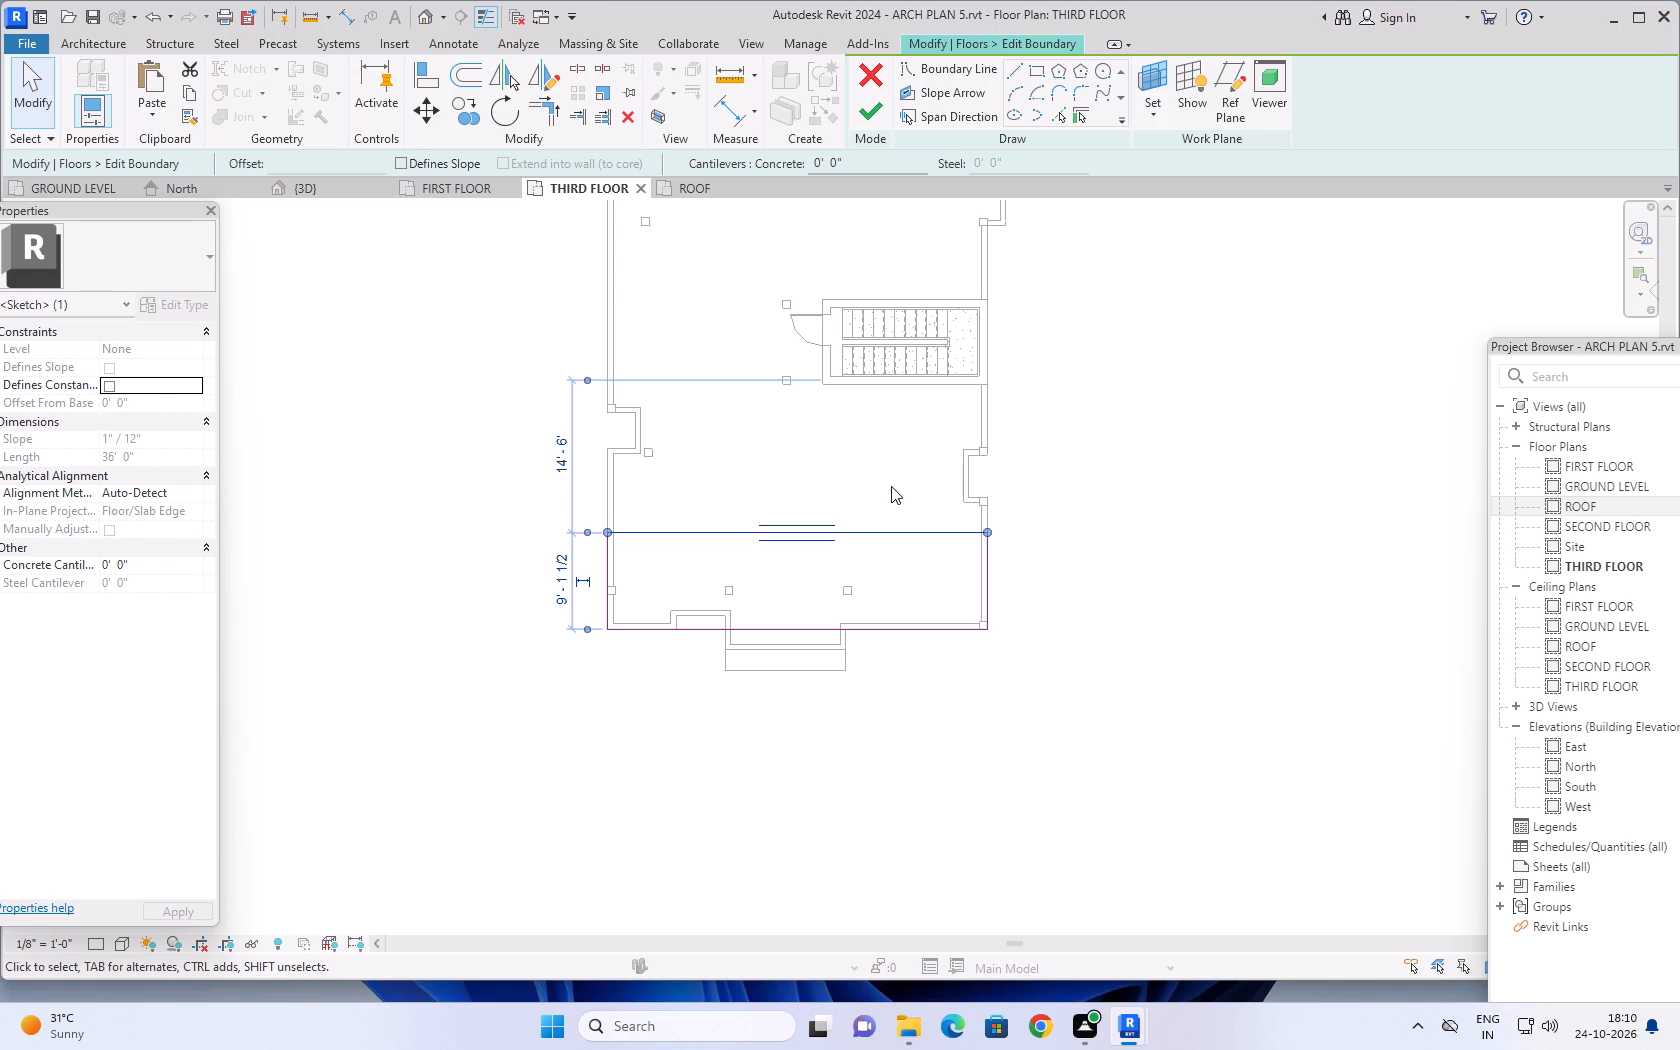
{"action": "key", "text": "Up"}
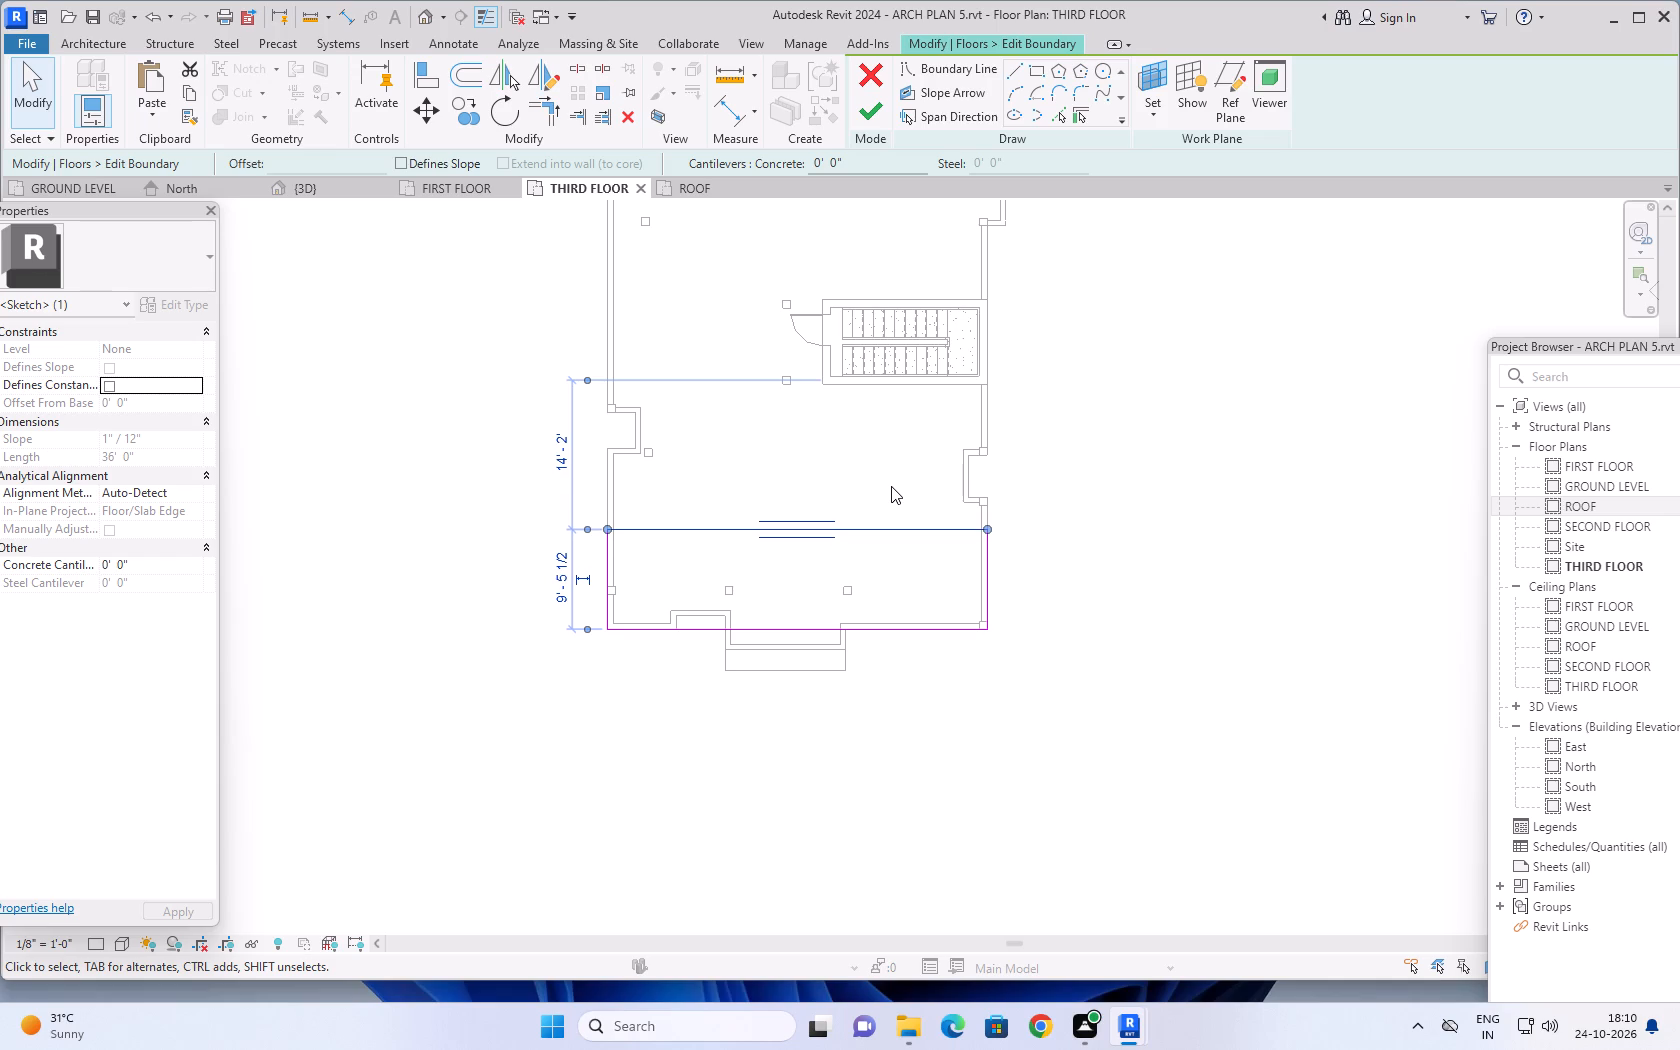
{"action": "key", "text": "Up"}
{"action": "key", "text": "Up"}
{"action": "key", "text": "Up"}
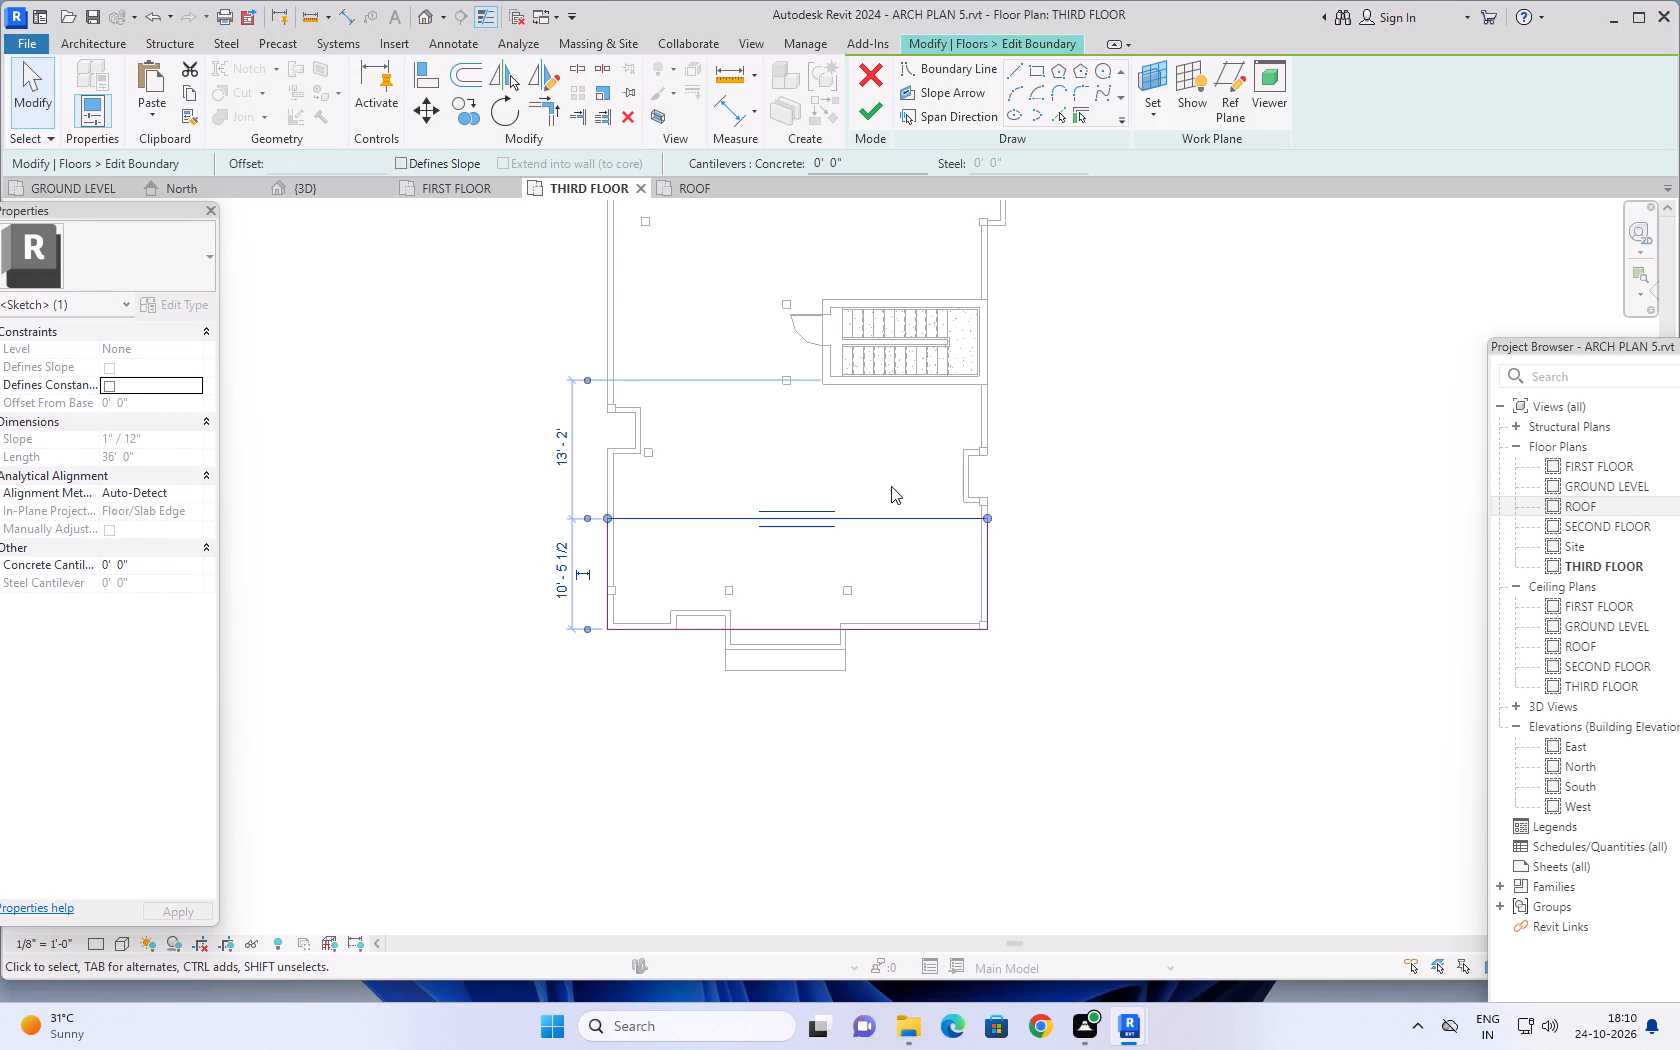
{"action": "key", "text": "Up"}
{"action": "key", "text": "Up"}
{"action": "key", "text": "Up"}
{"action": "key", "text": "Up"}
{"action": "key", "text": "Up"}
{"action": "key", "text": "Up"}
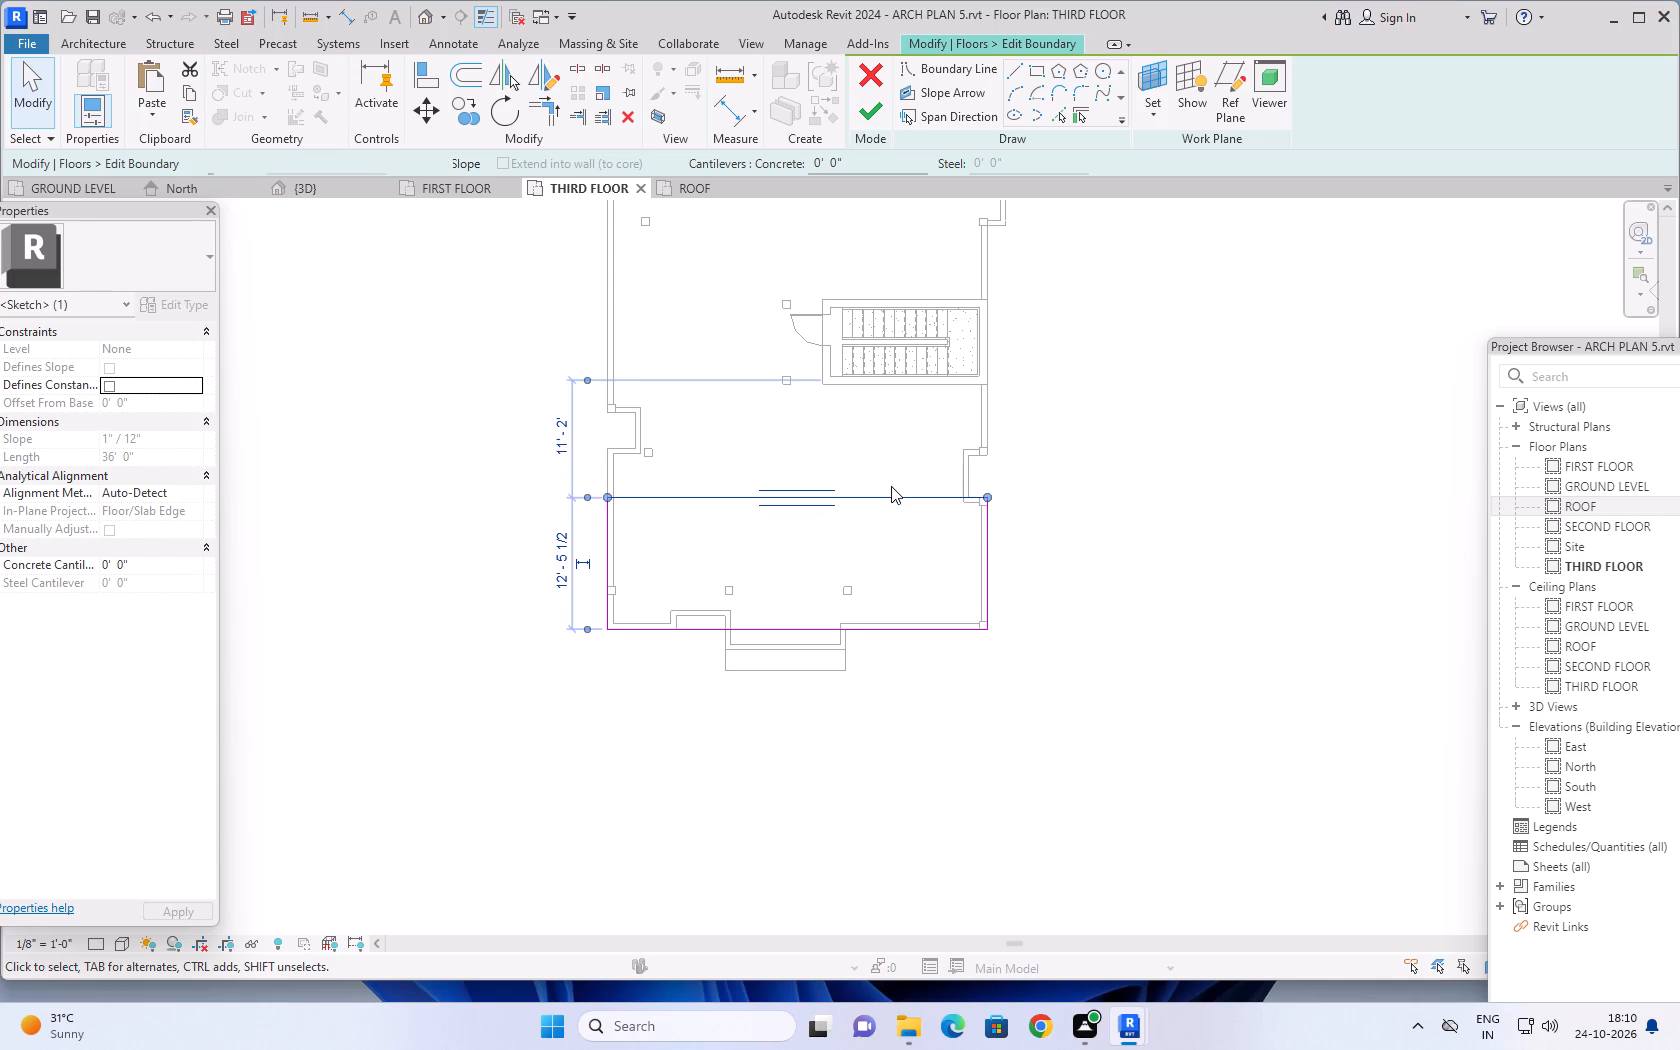
Align the slab's rear boundary line with the rear face of the column at the front end of the east wall recess.
{"action": "scroll", "coordinate": [843, 514], "scroll_direction": "up", "scroll_amount": 4}
{"action": "scroll", "coordinate": [1091, 468], "scroll_direction": "up", "scroll_amount": 5}
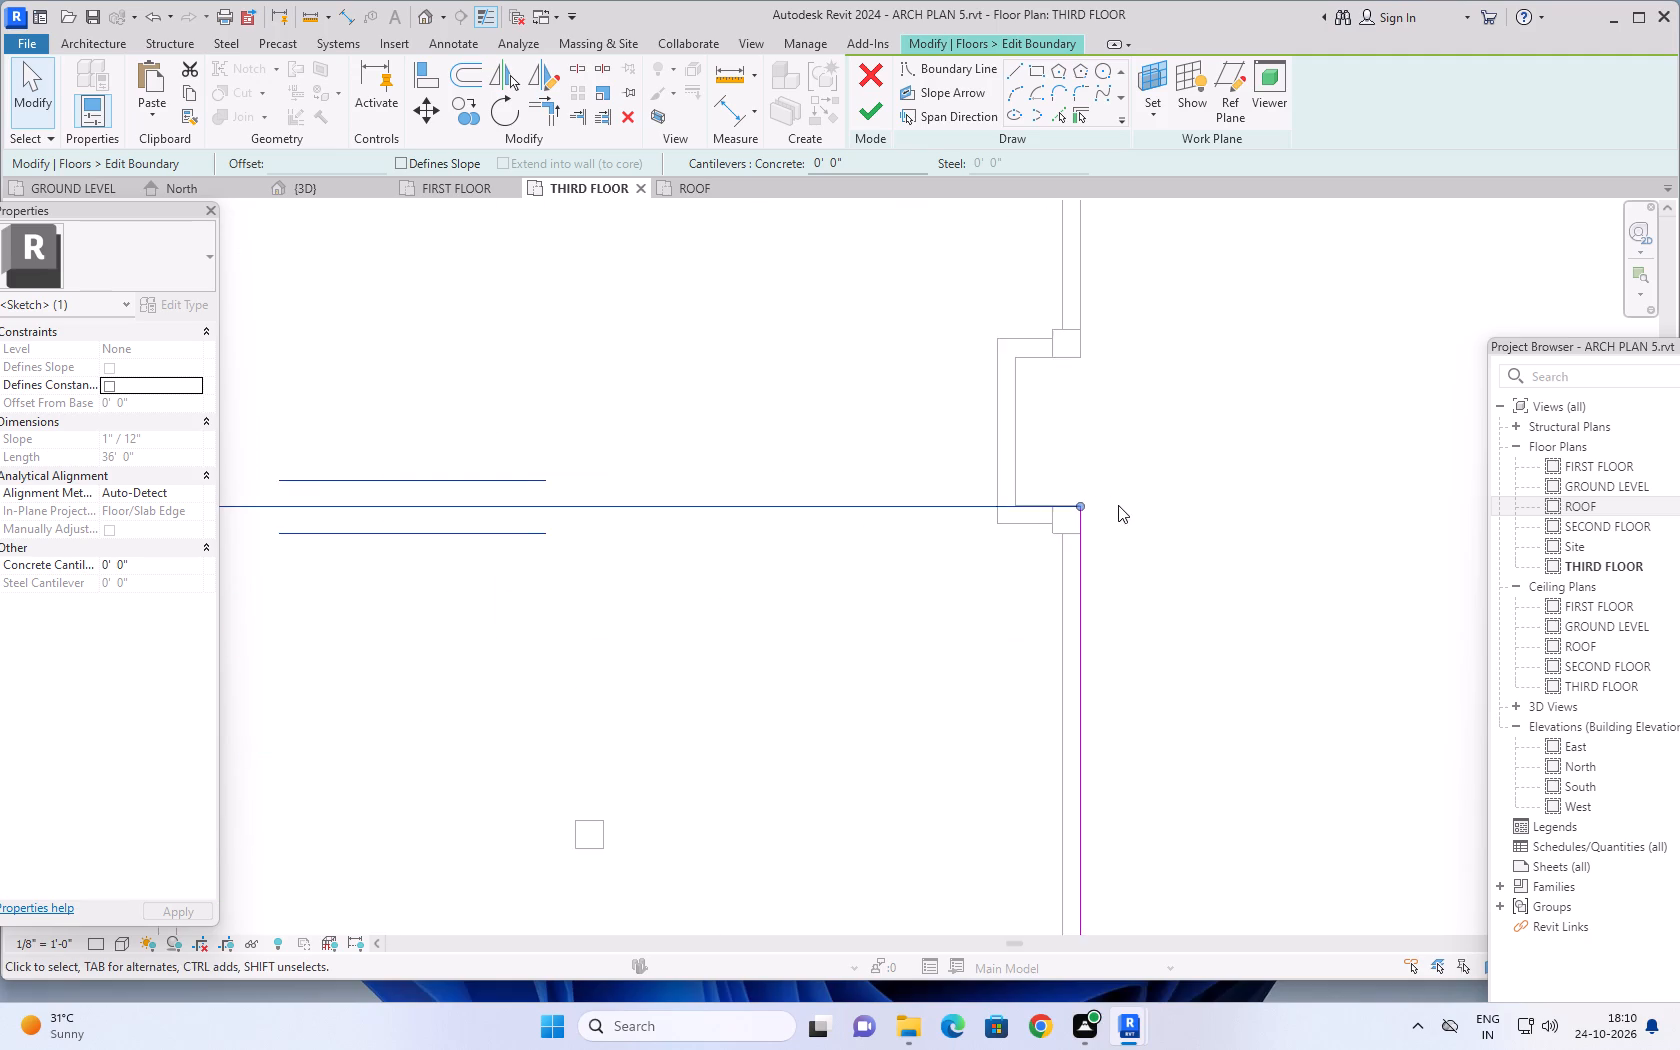
{"action": "scroll", "coordinate": [1120, 506], "scroll_direction": "up", "scroll_amount": 11}
{"action": "scroll", "coordinate": [1035, 498], "scroll_direction": "up", "scroll_amount": 4}
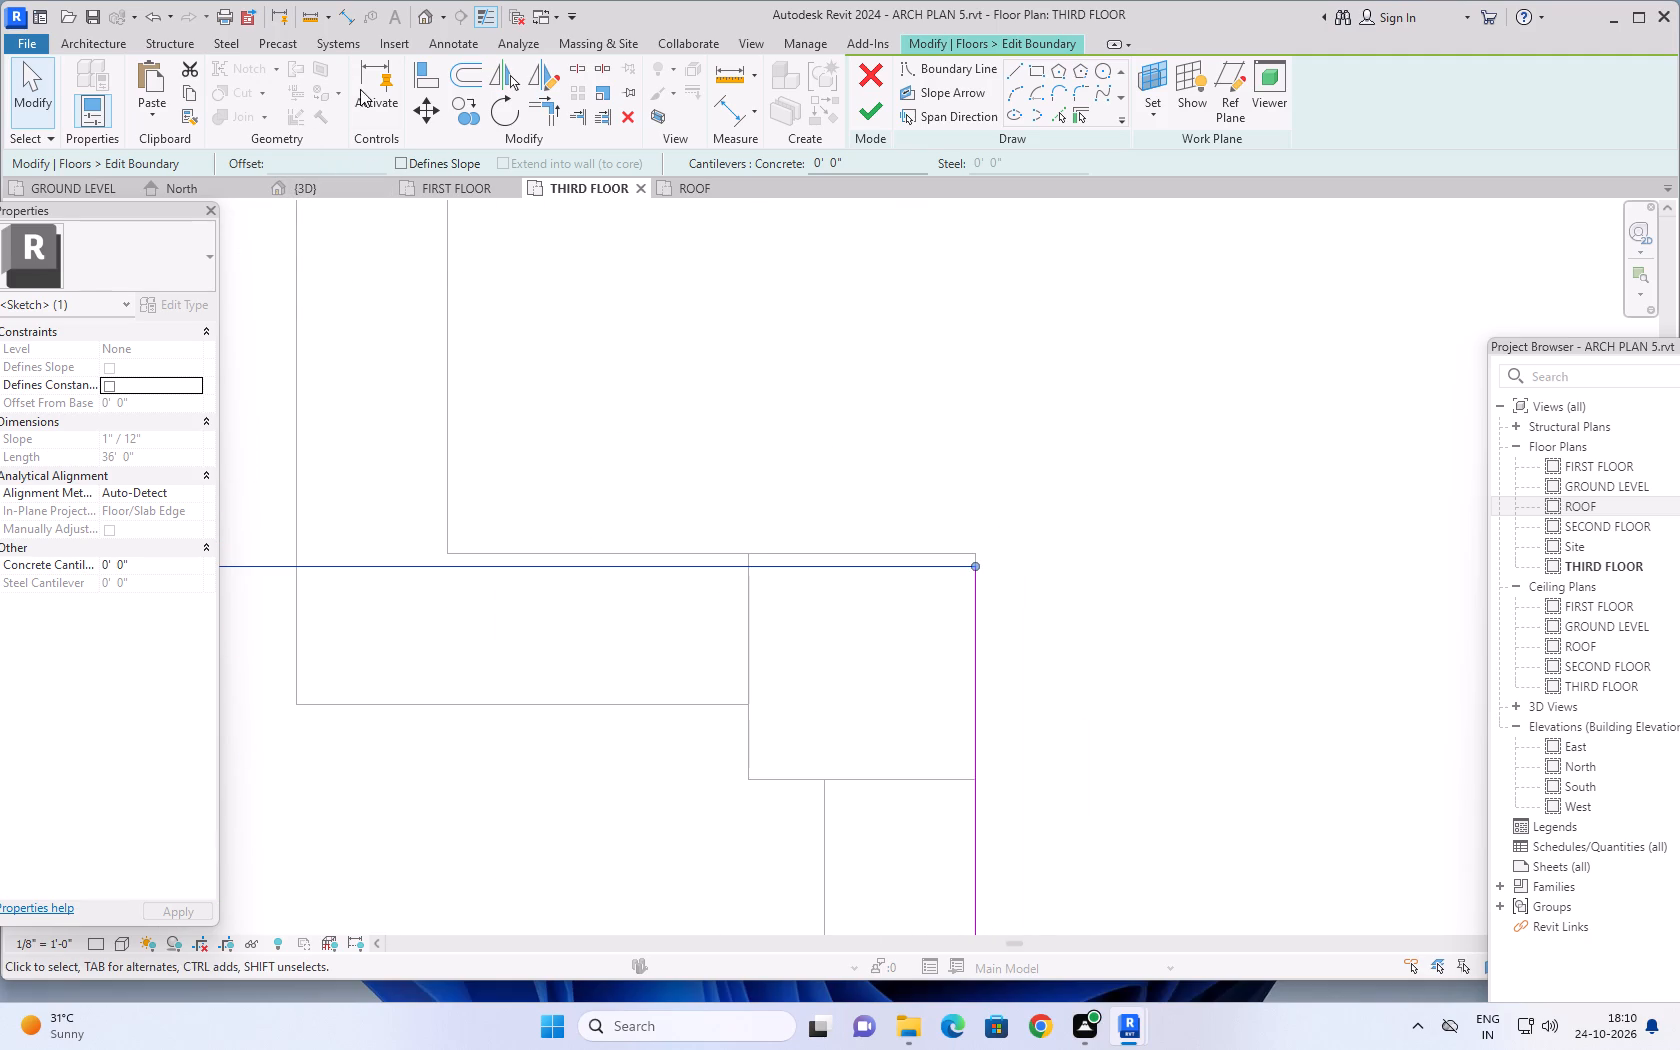
{"action": "left_click", "coordinate": [423, 77]}
{"action": "left_click", "coordinate": [798, 550]}
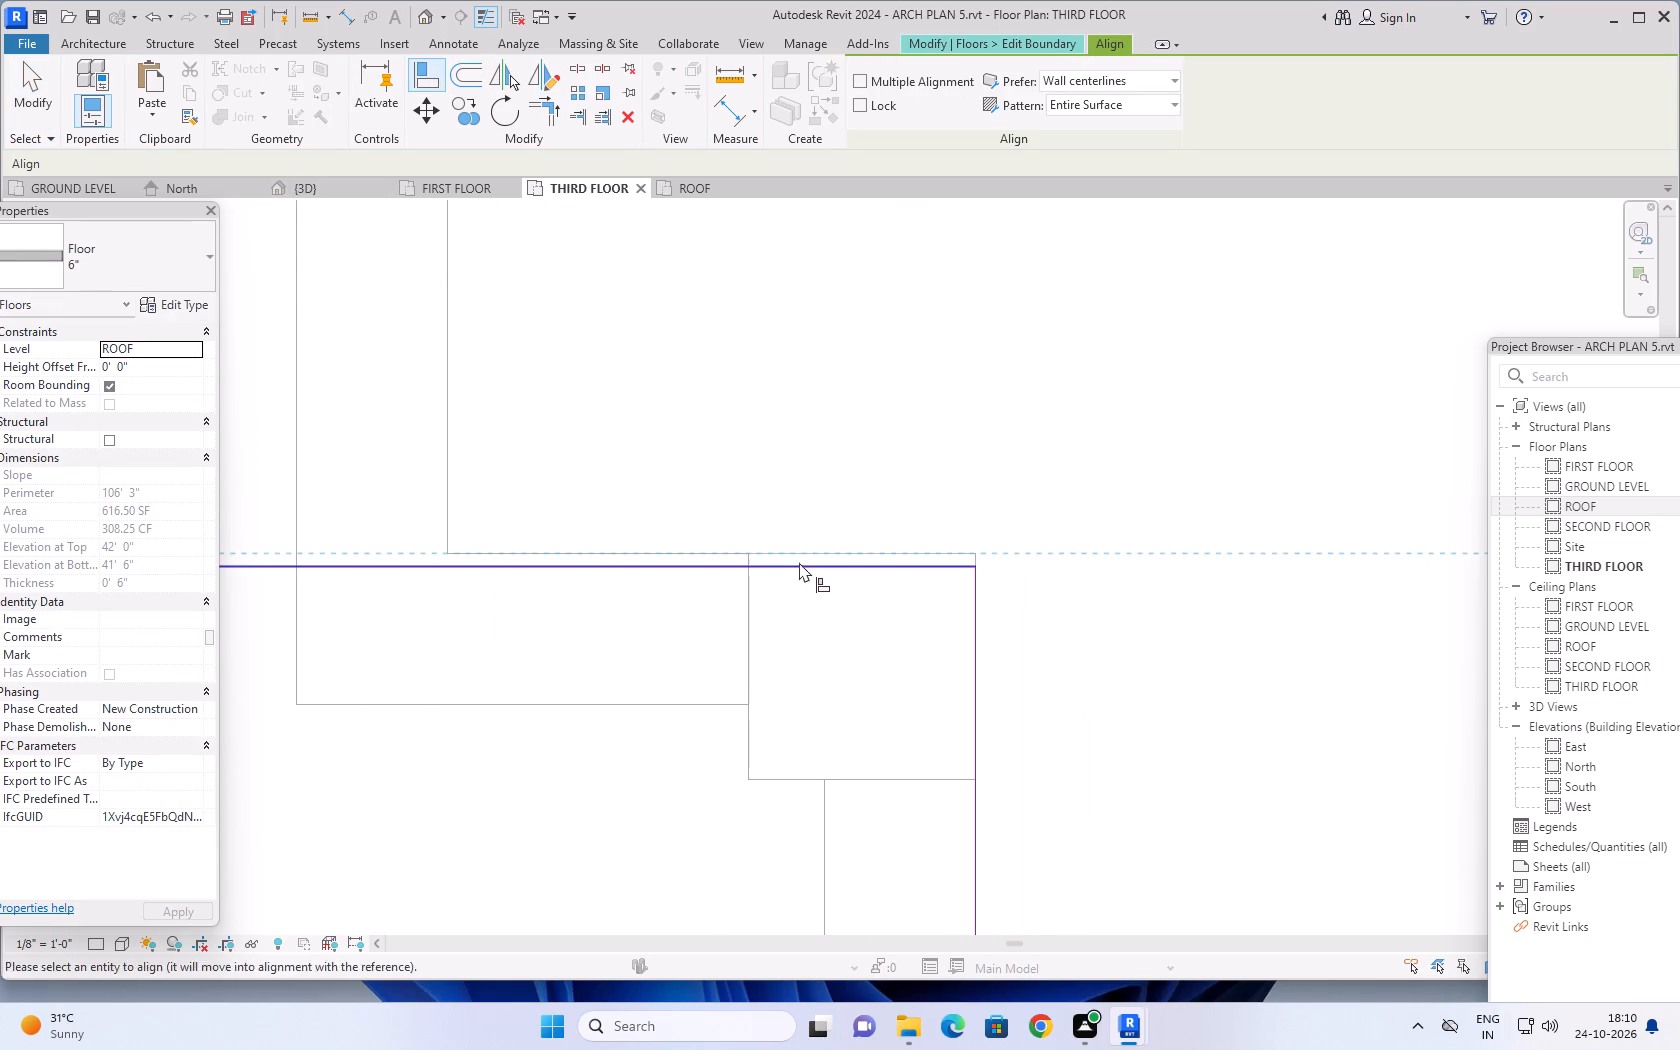
{"action": "left_click", "coordinate": [800, 566]}
{"action": "scroll", "coordinate": [858, 499], "scroll_direction": "down", "scroll_amount": 20}
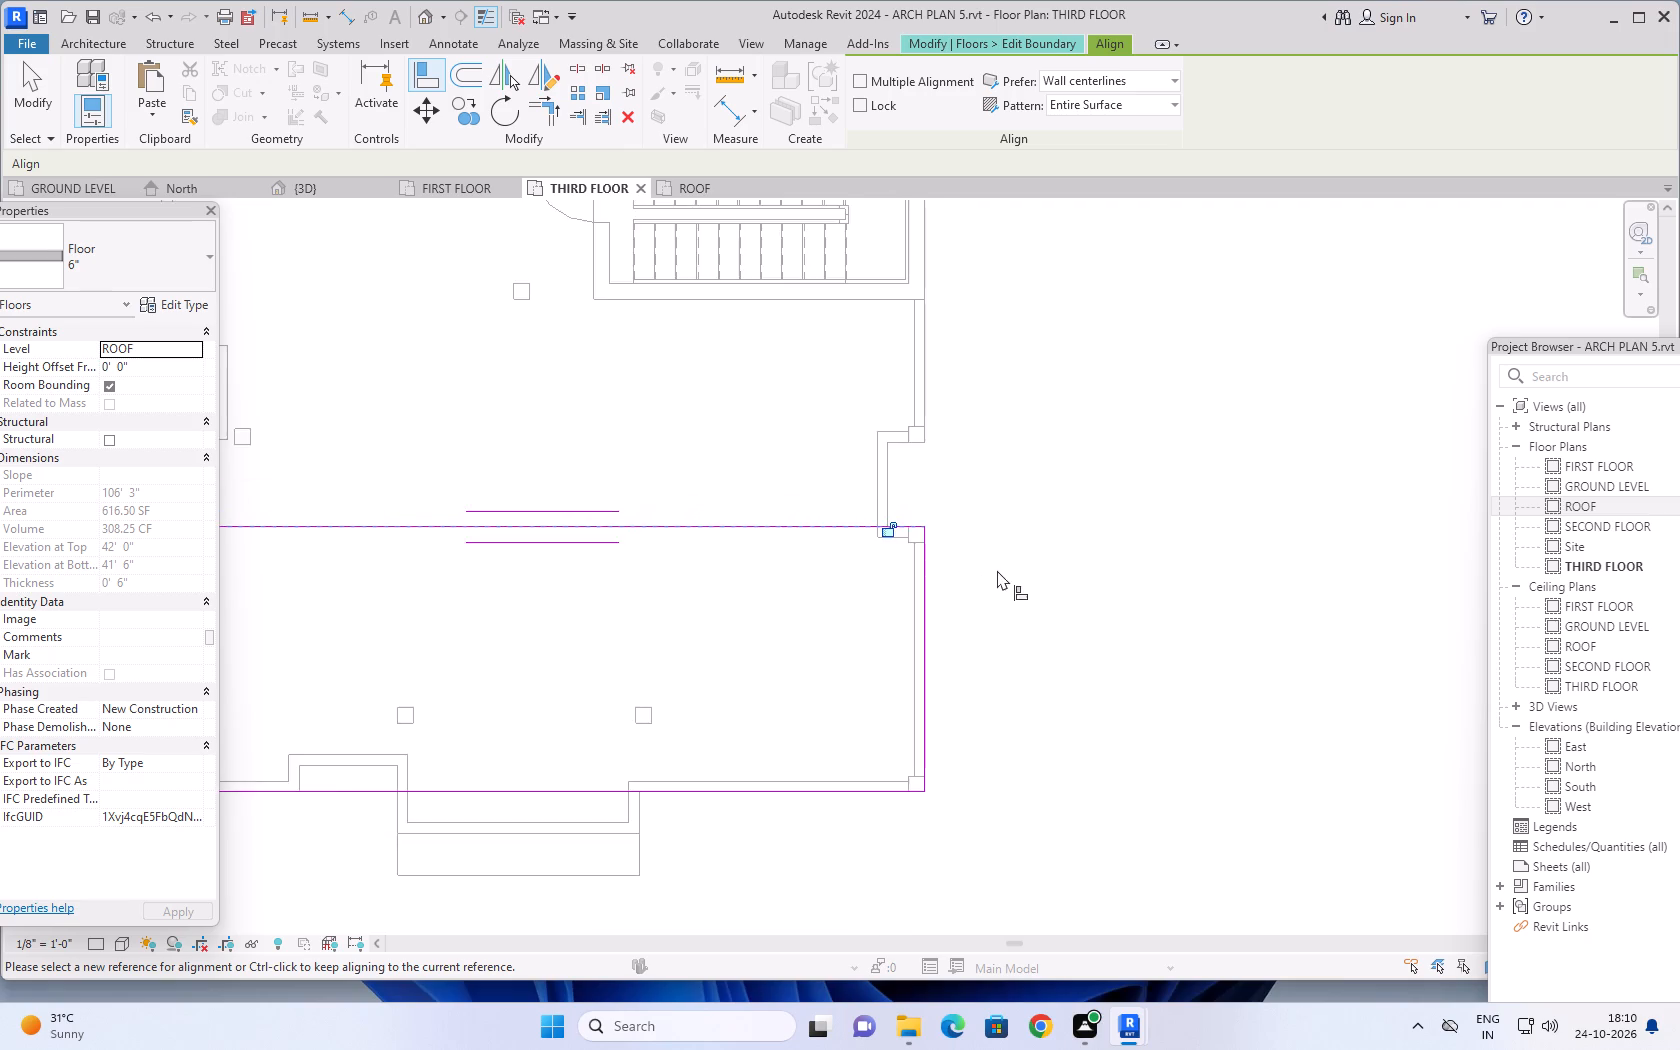
{"action": "scroll", "coordinate": [997, 570], "scroll_direction": "down", "scroll_amount": 2}
{"action": "middle_click_drag", "start_coordinate": [1030, 592], "coordinate": [1107, 562]}
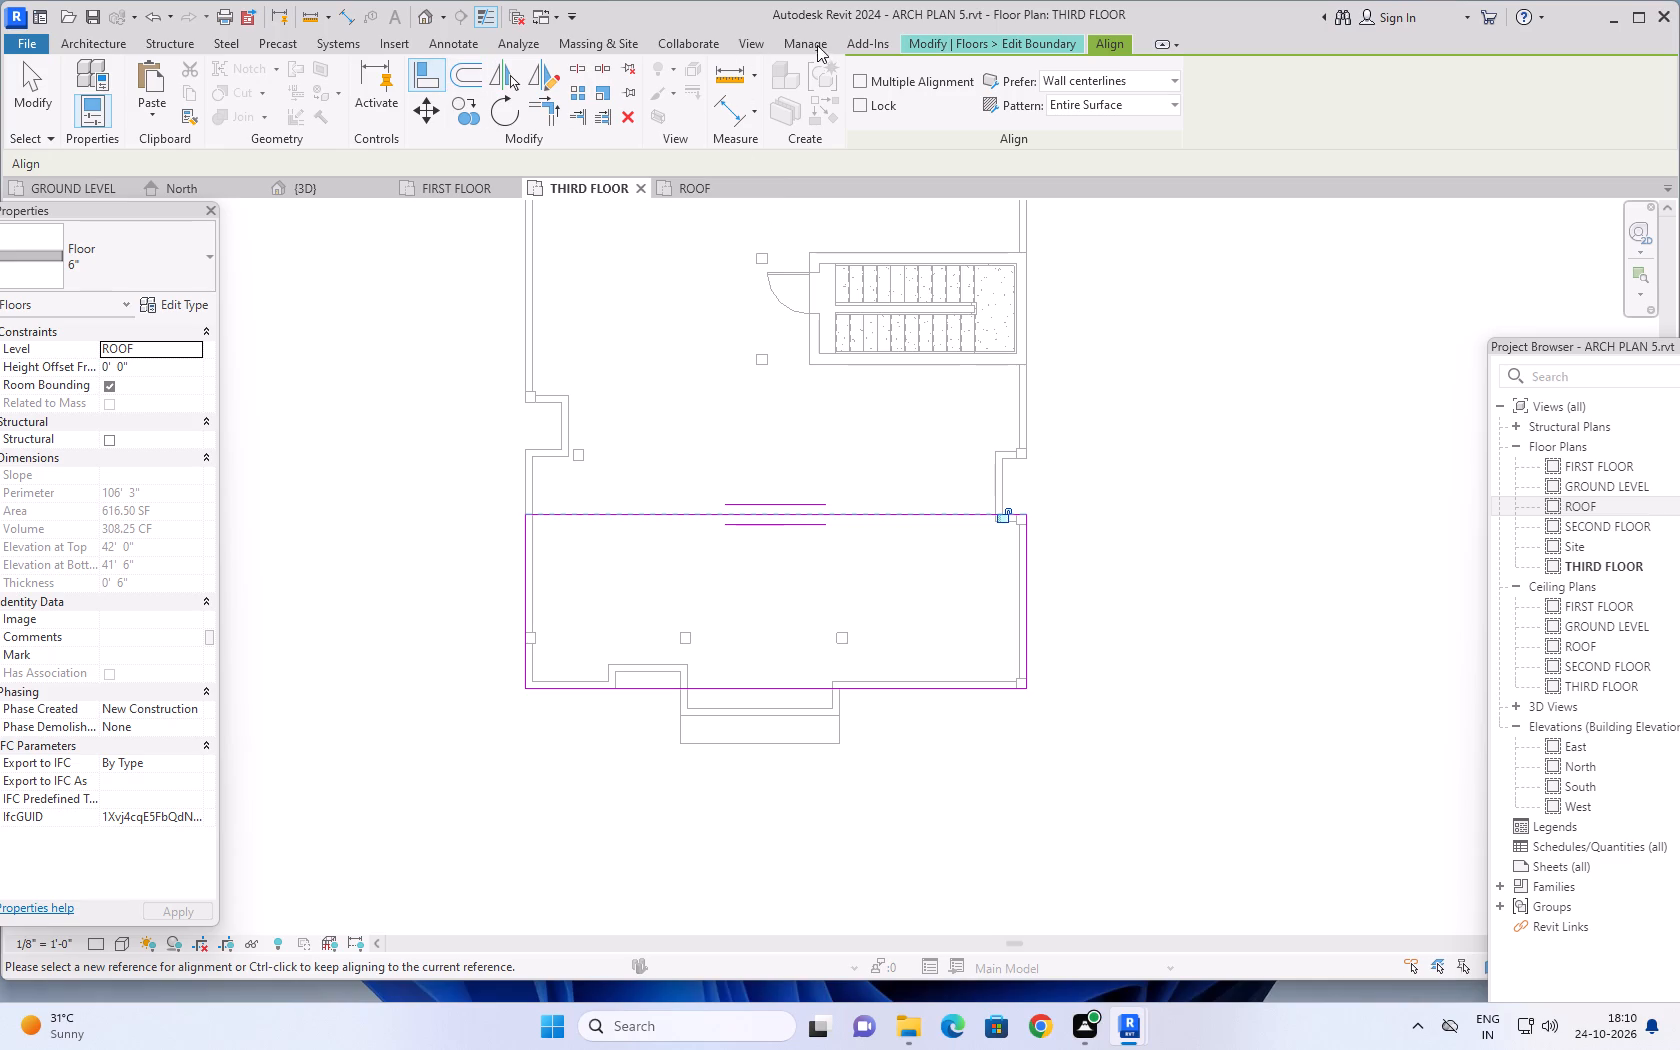
Sketch a narrow rectangular opening about 1' by 8'-6", running front to back, inside the slab boundary near its west end.
{"action": "left_click", "coordinate": [973, 42]}
{"action": "left_click", "coordinate": [1034, 70]}
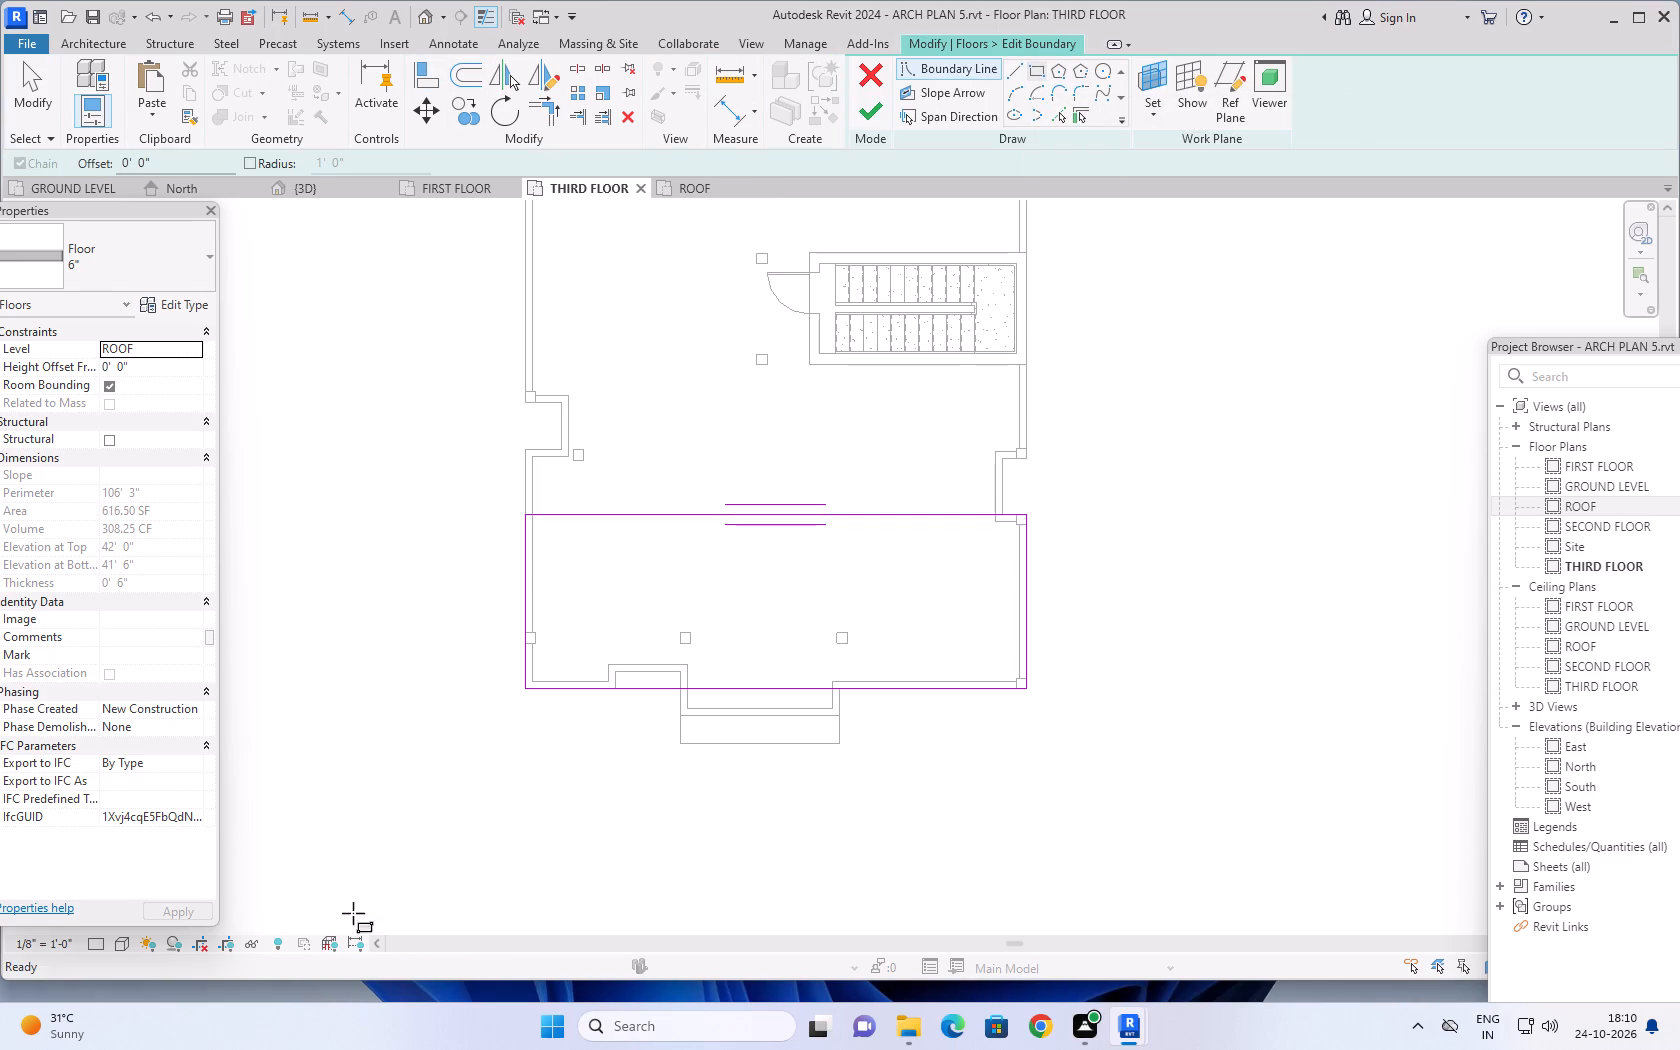
{"action": "scroll", "coordinate": [558, 550], "scroll_direction": "up", "scroll_amount": 2}
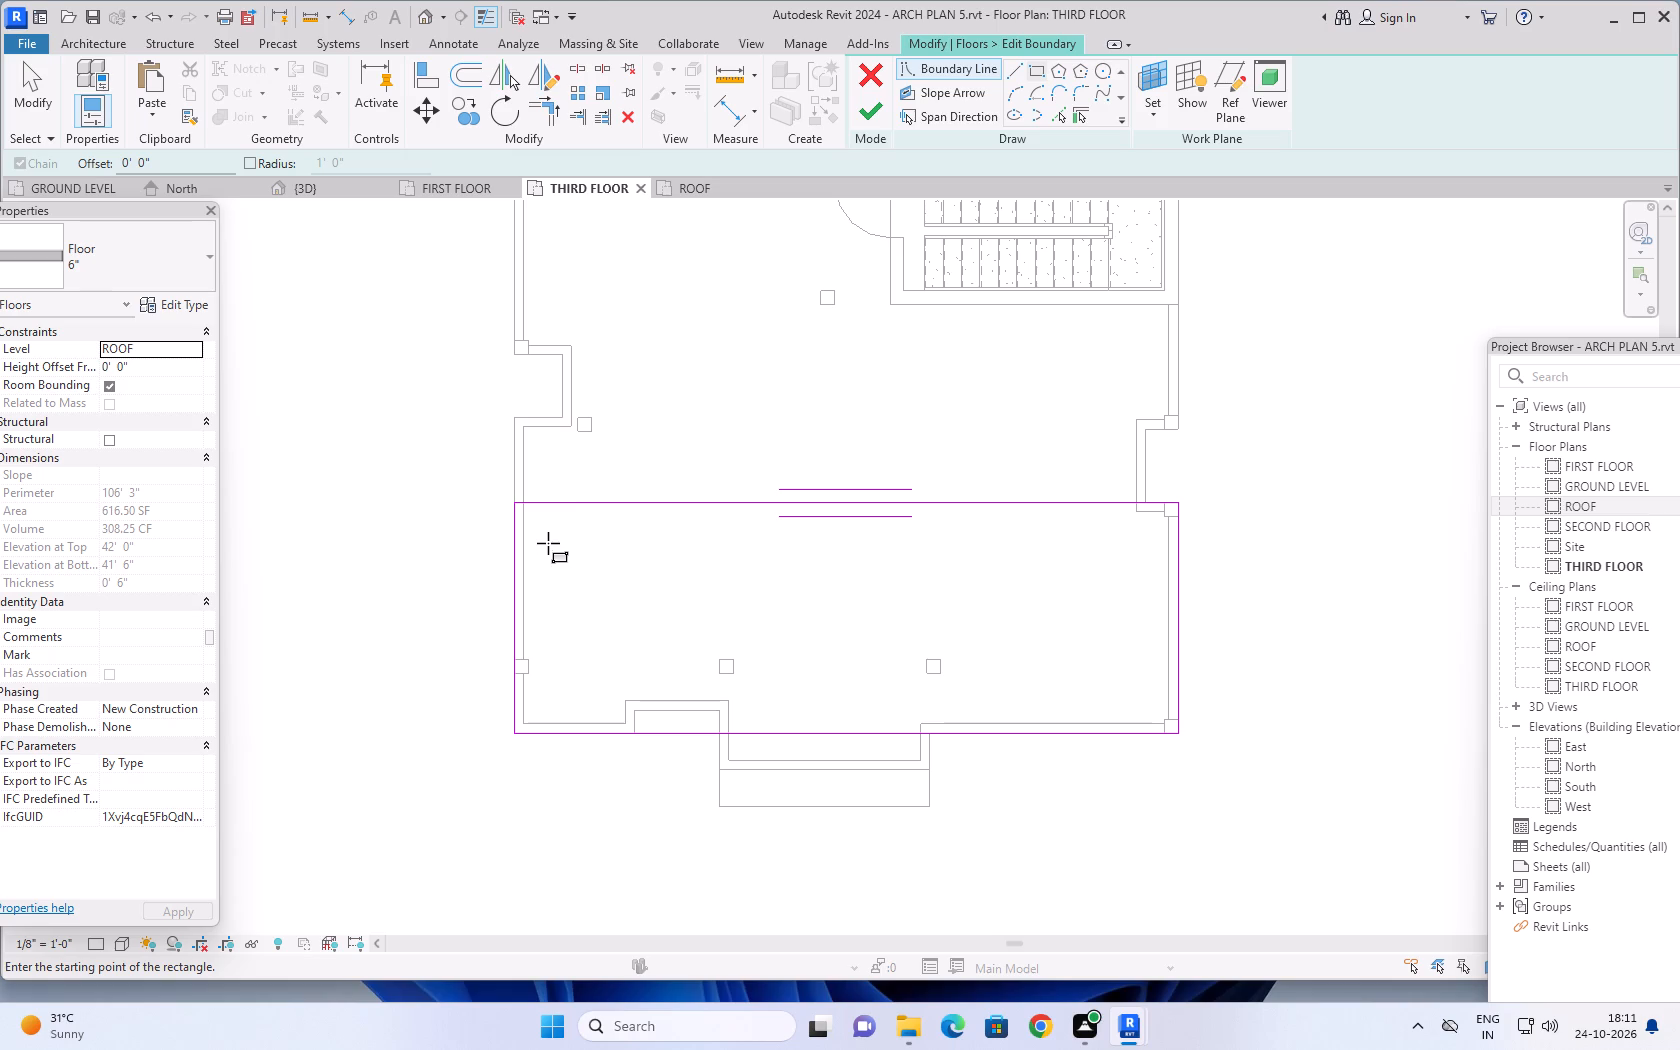
{"action": "left_click", "coordinate": [545, 536]}
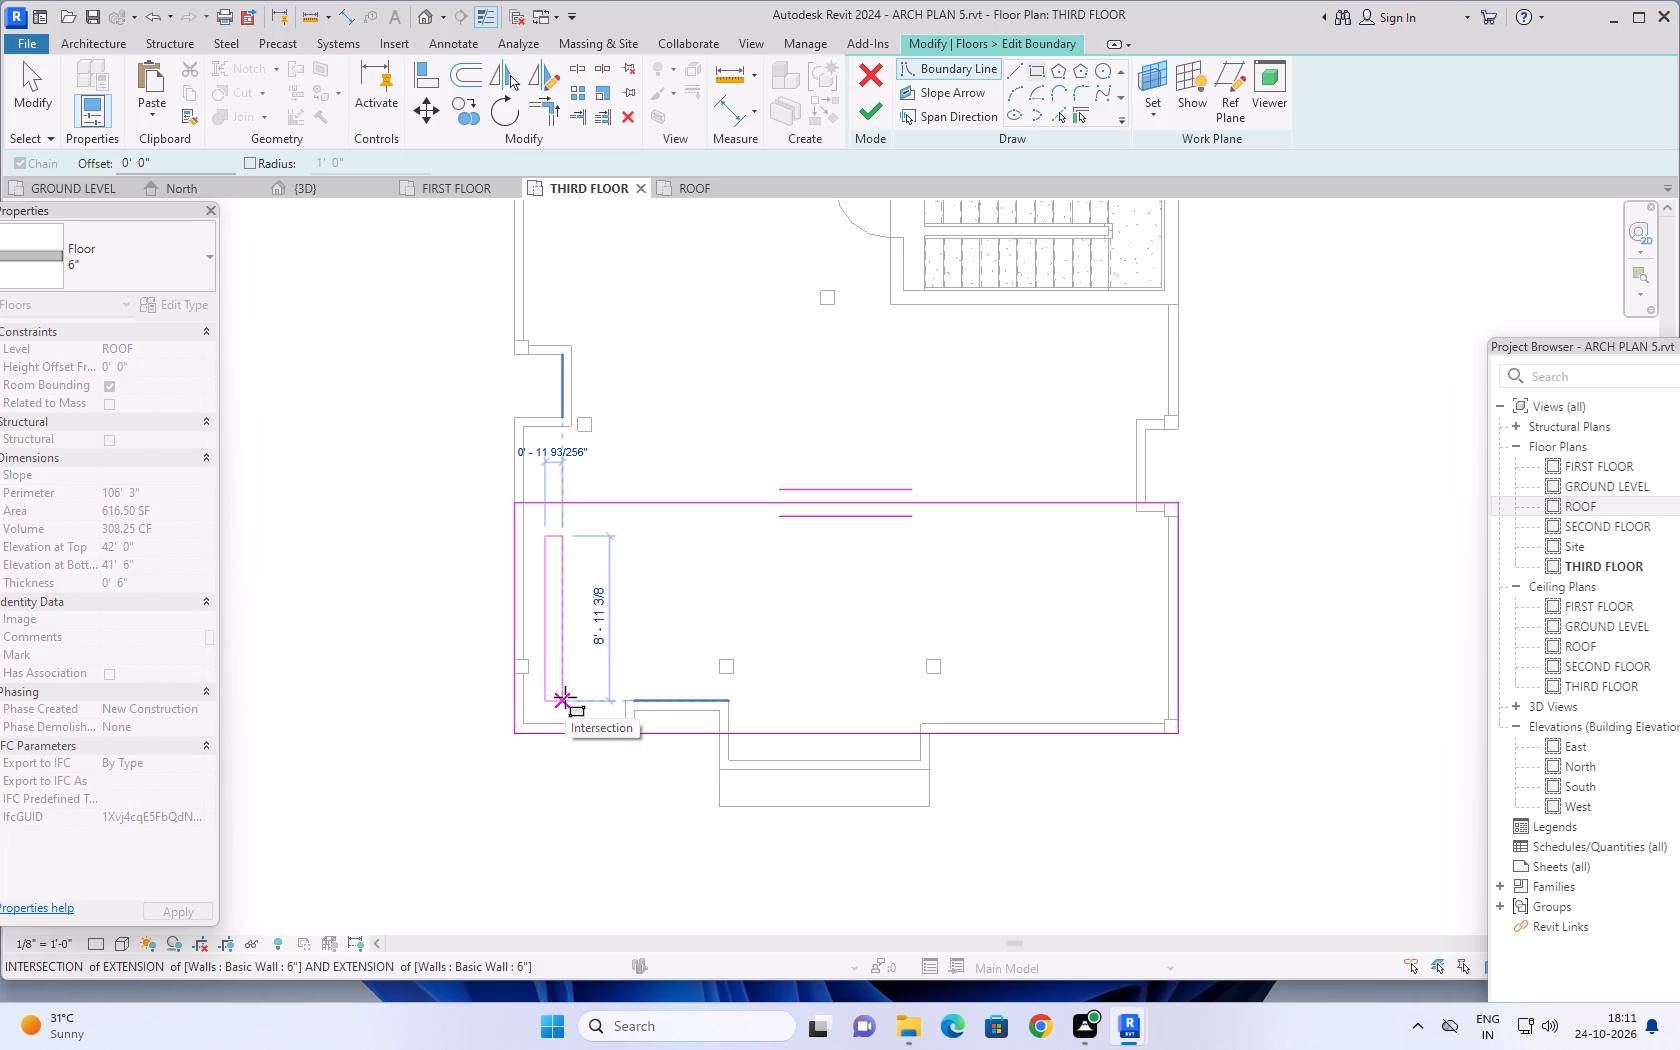
{"action": "left_click", "coordinate": [565, 693]}
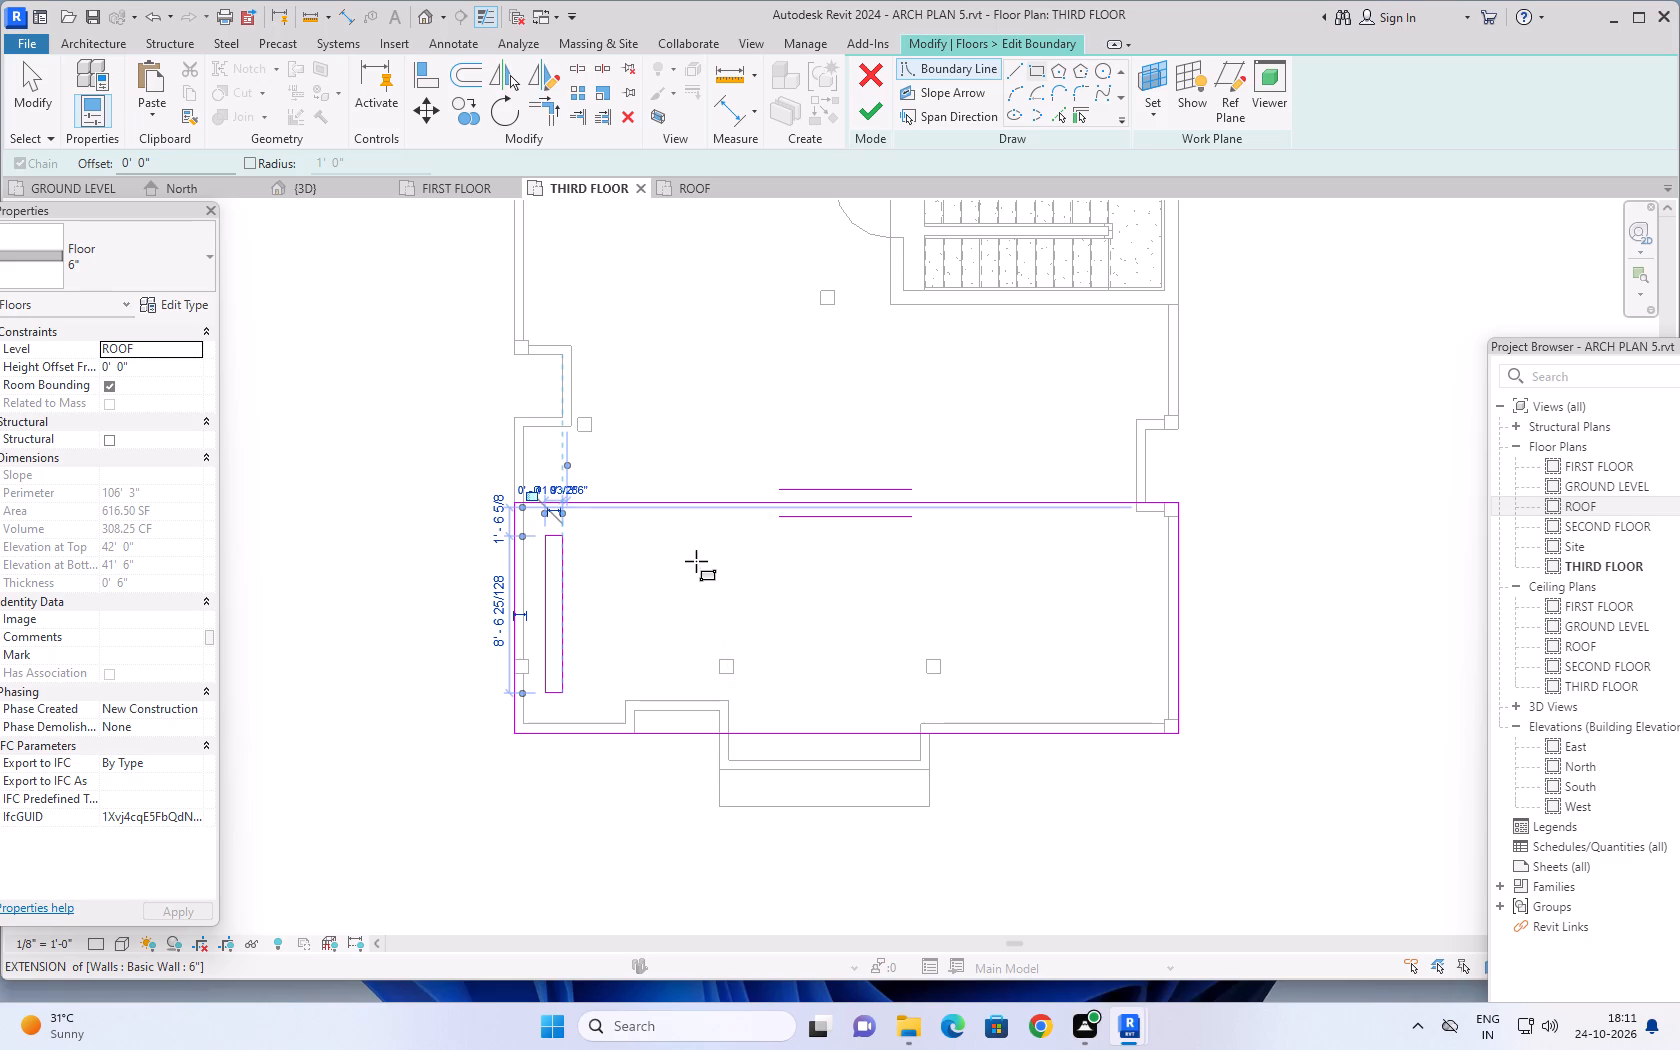
{"action": "key", "text": "Escape"}
{"action": "key", "text": "Escape"}
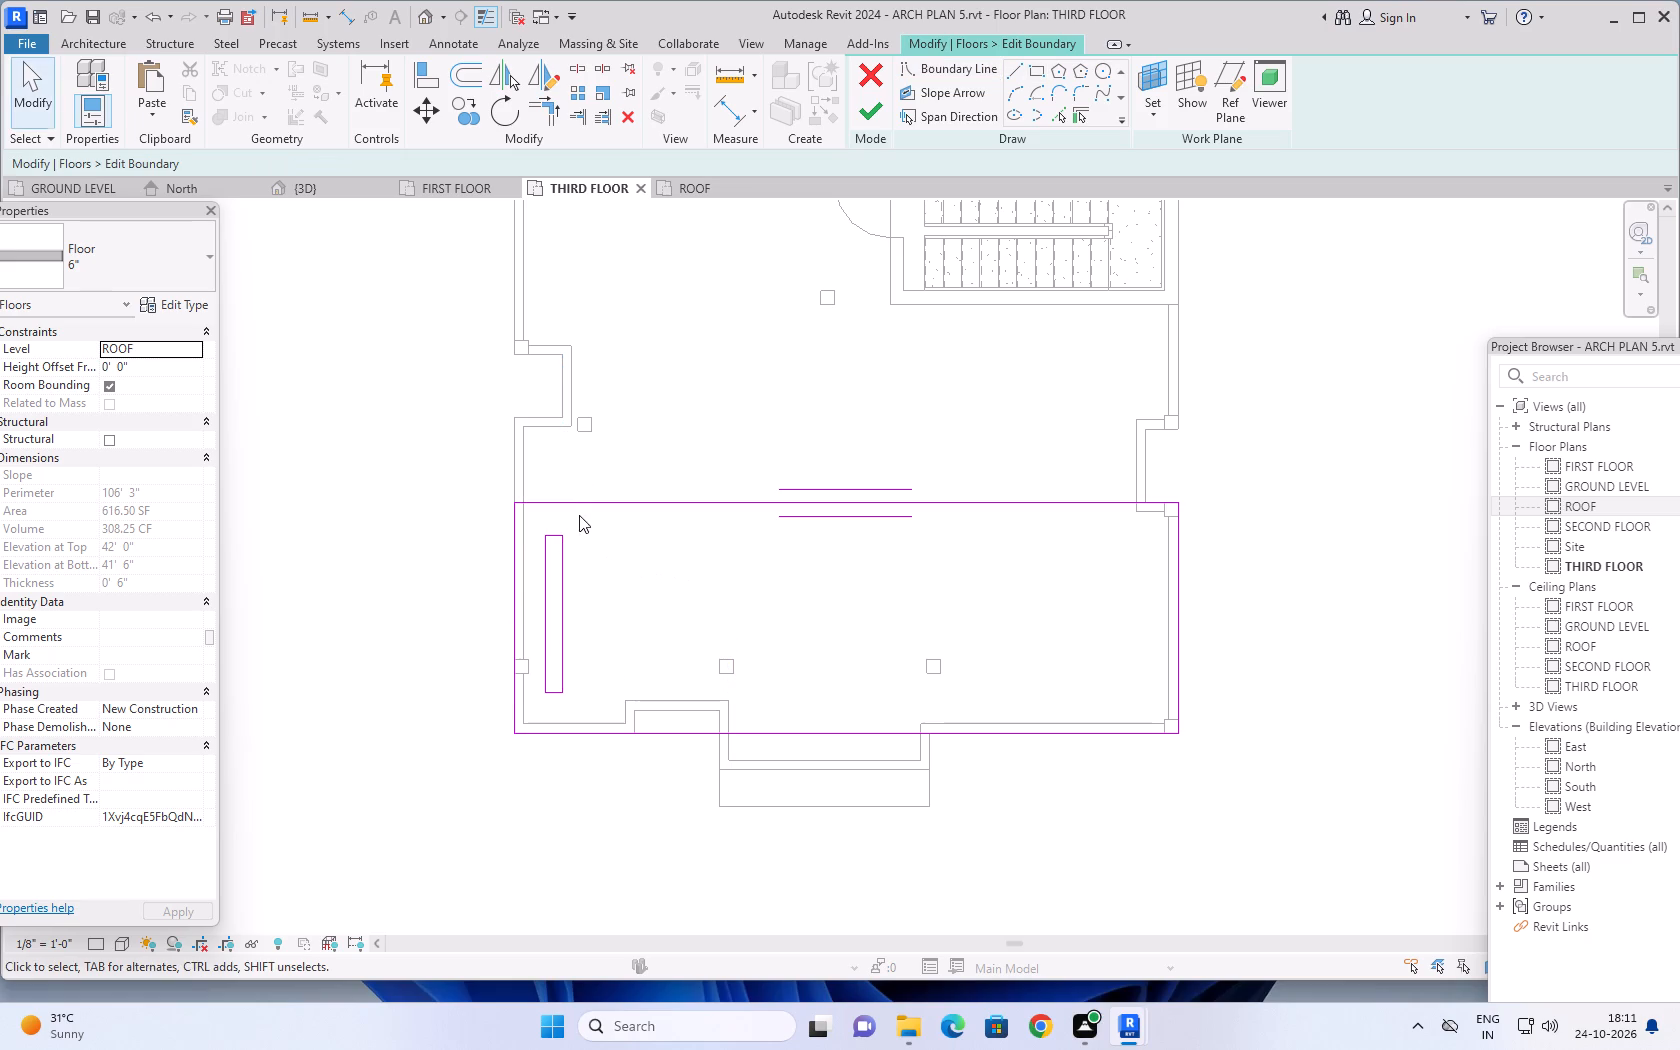
Copy the narrow rectangular opening four times toward the east in a row, spaced about 1'-9" apart.
{"action": "left_click_drag", "start_coordinate": [579, 516], "coordinate": [538, 703]}
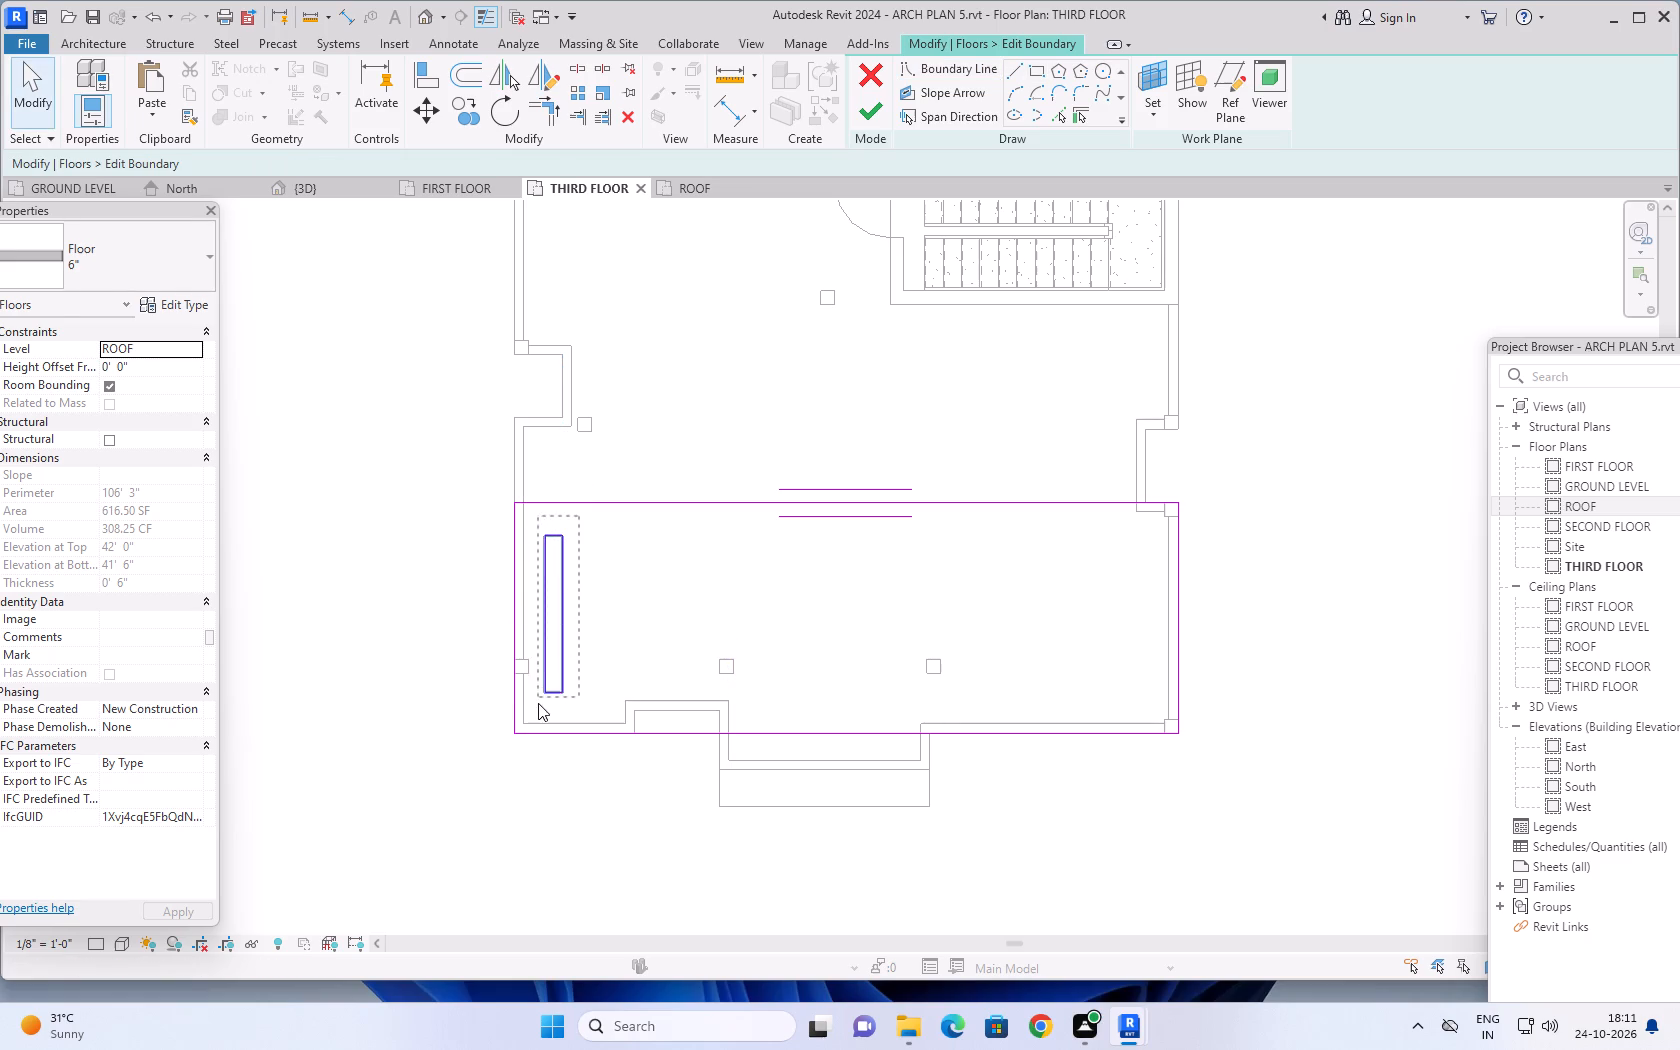
{"action": "left_click_drag", "start_coordinate": [538, 703], "coordinate": [540, 714]}
{"action": "left_click", "coordinate": [467, 116]}
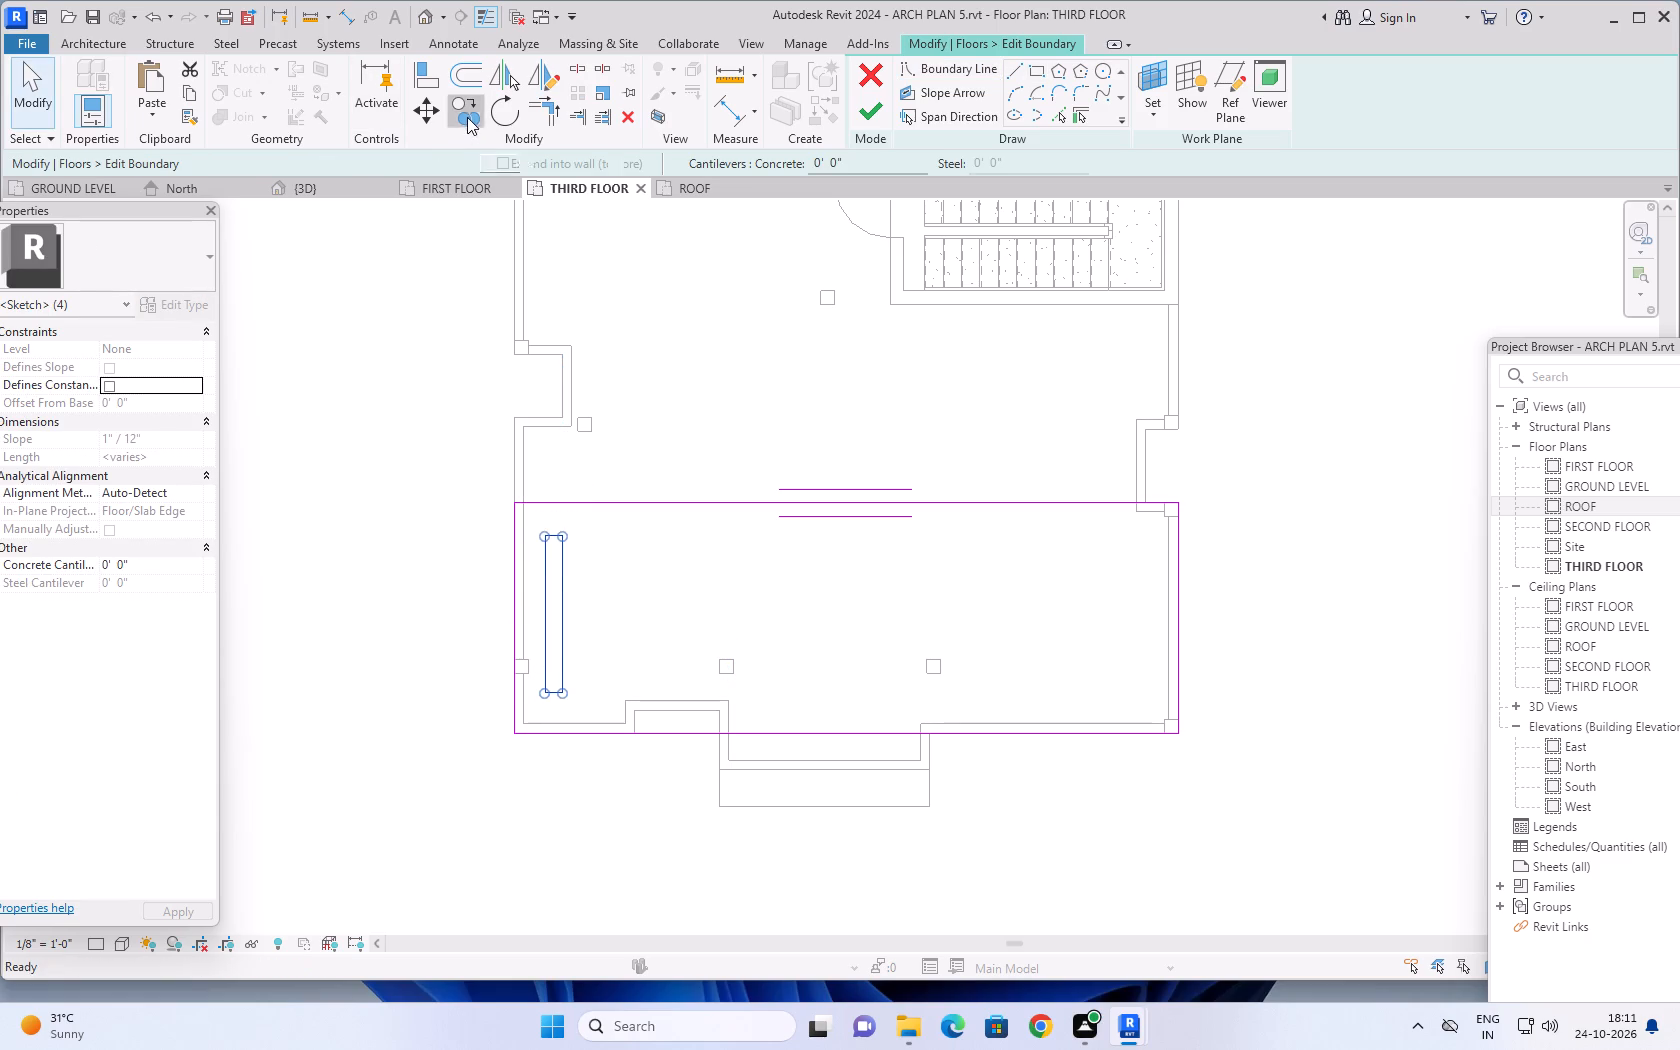
{"action": "scroll", "coordinate": [571, 672], "scroll_direction": "up", "scroll_amount": 4}
{"action": "left_click", "coordinate": [528, 701]}
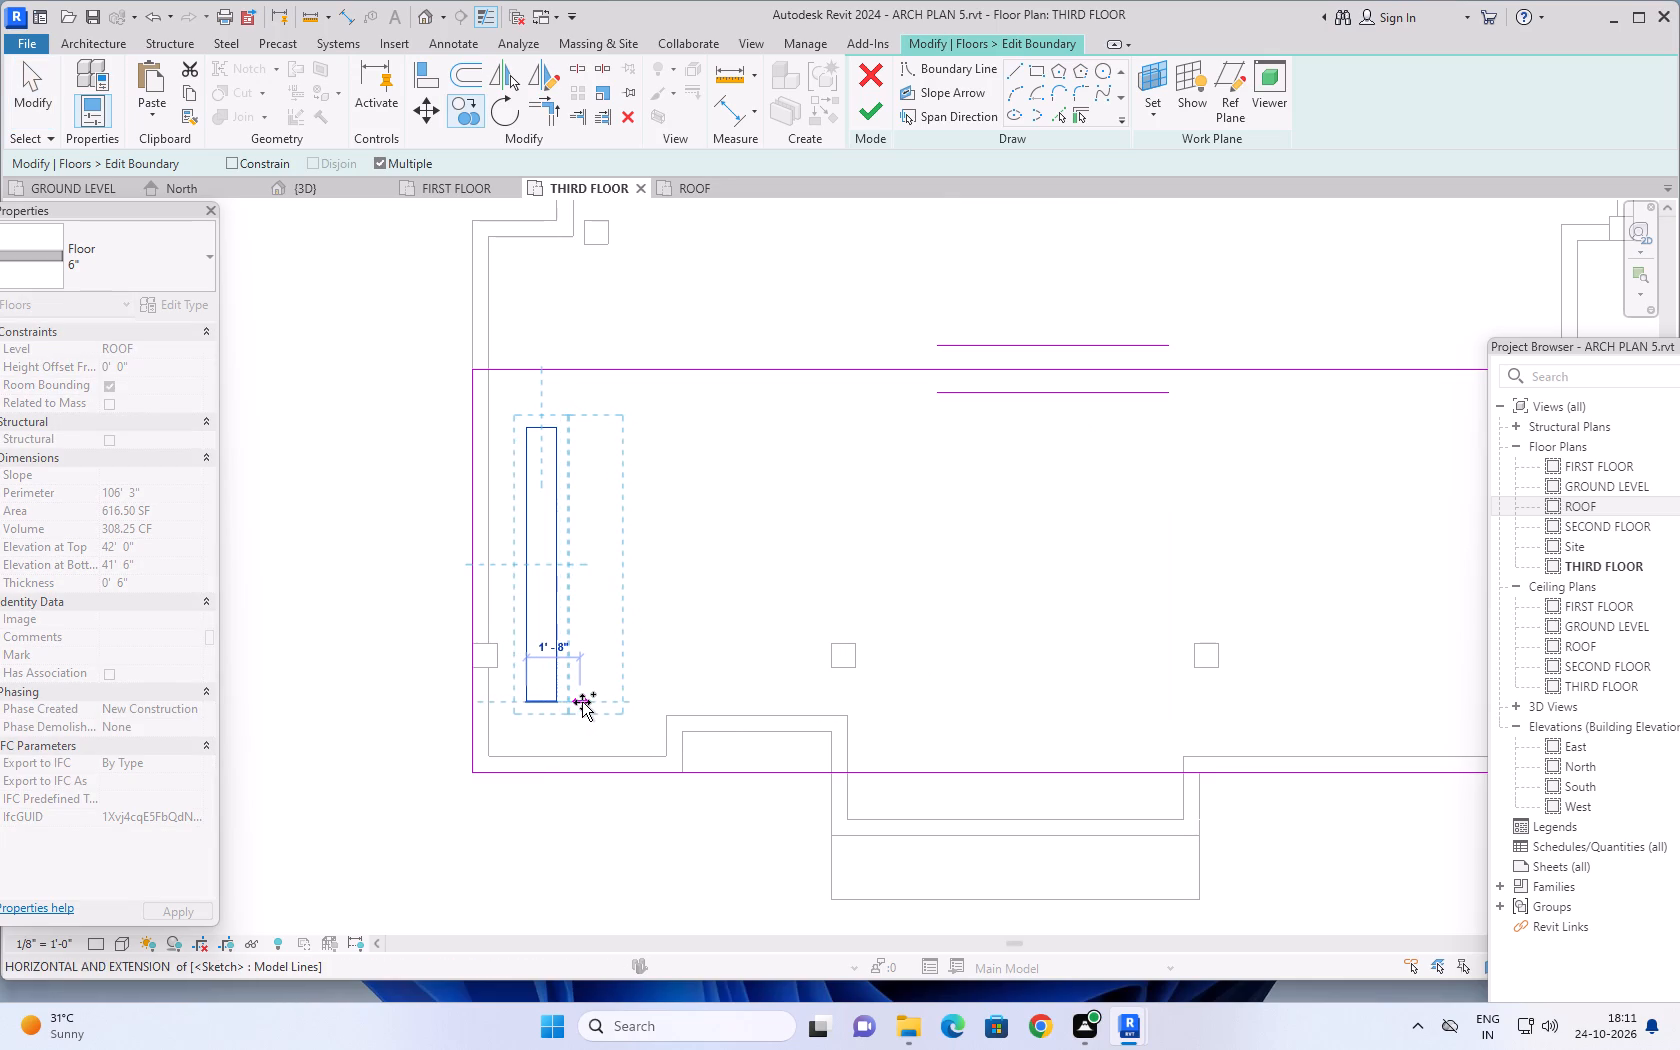
{"action": "left_click", "coordinate": [584, 703]}
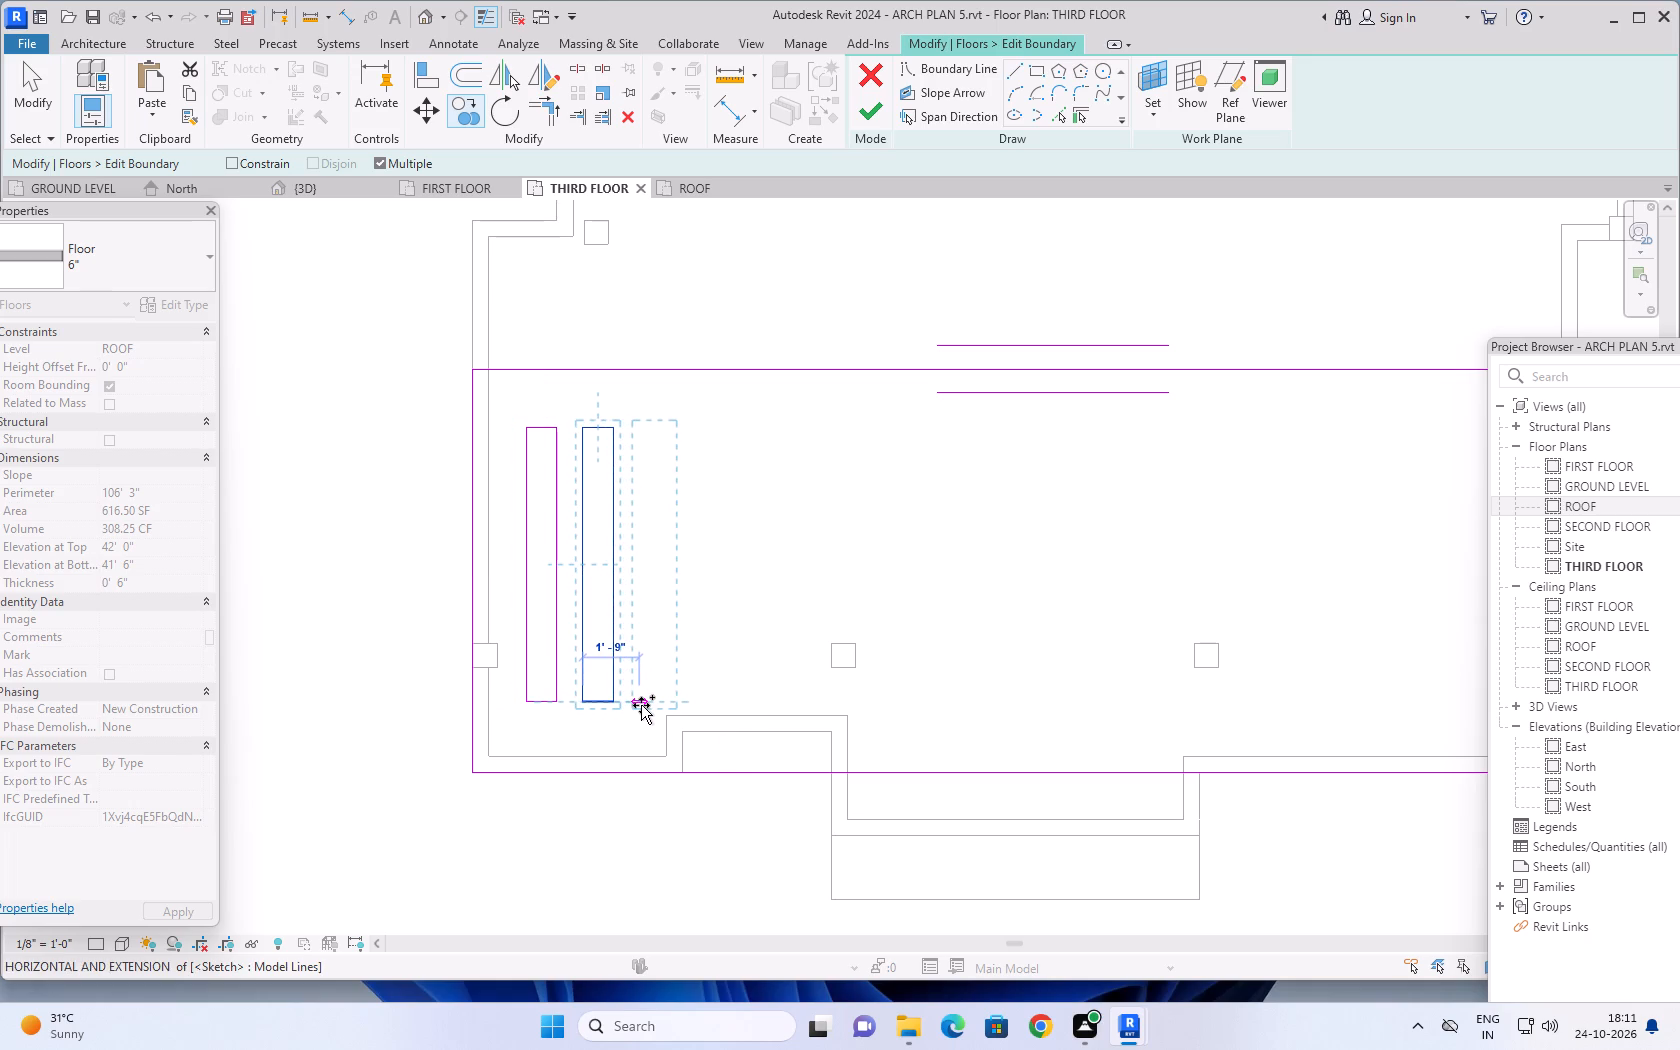
{"action": "left_click", "coordinate": [638, 705]}
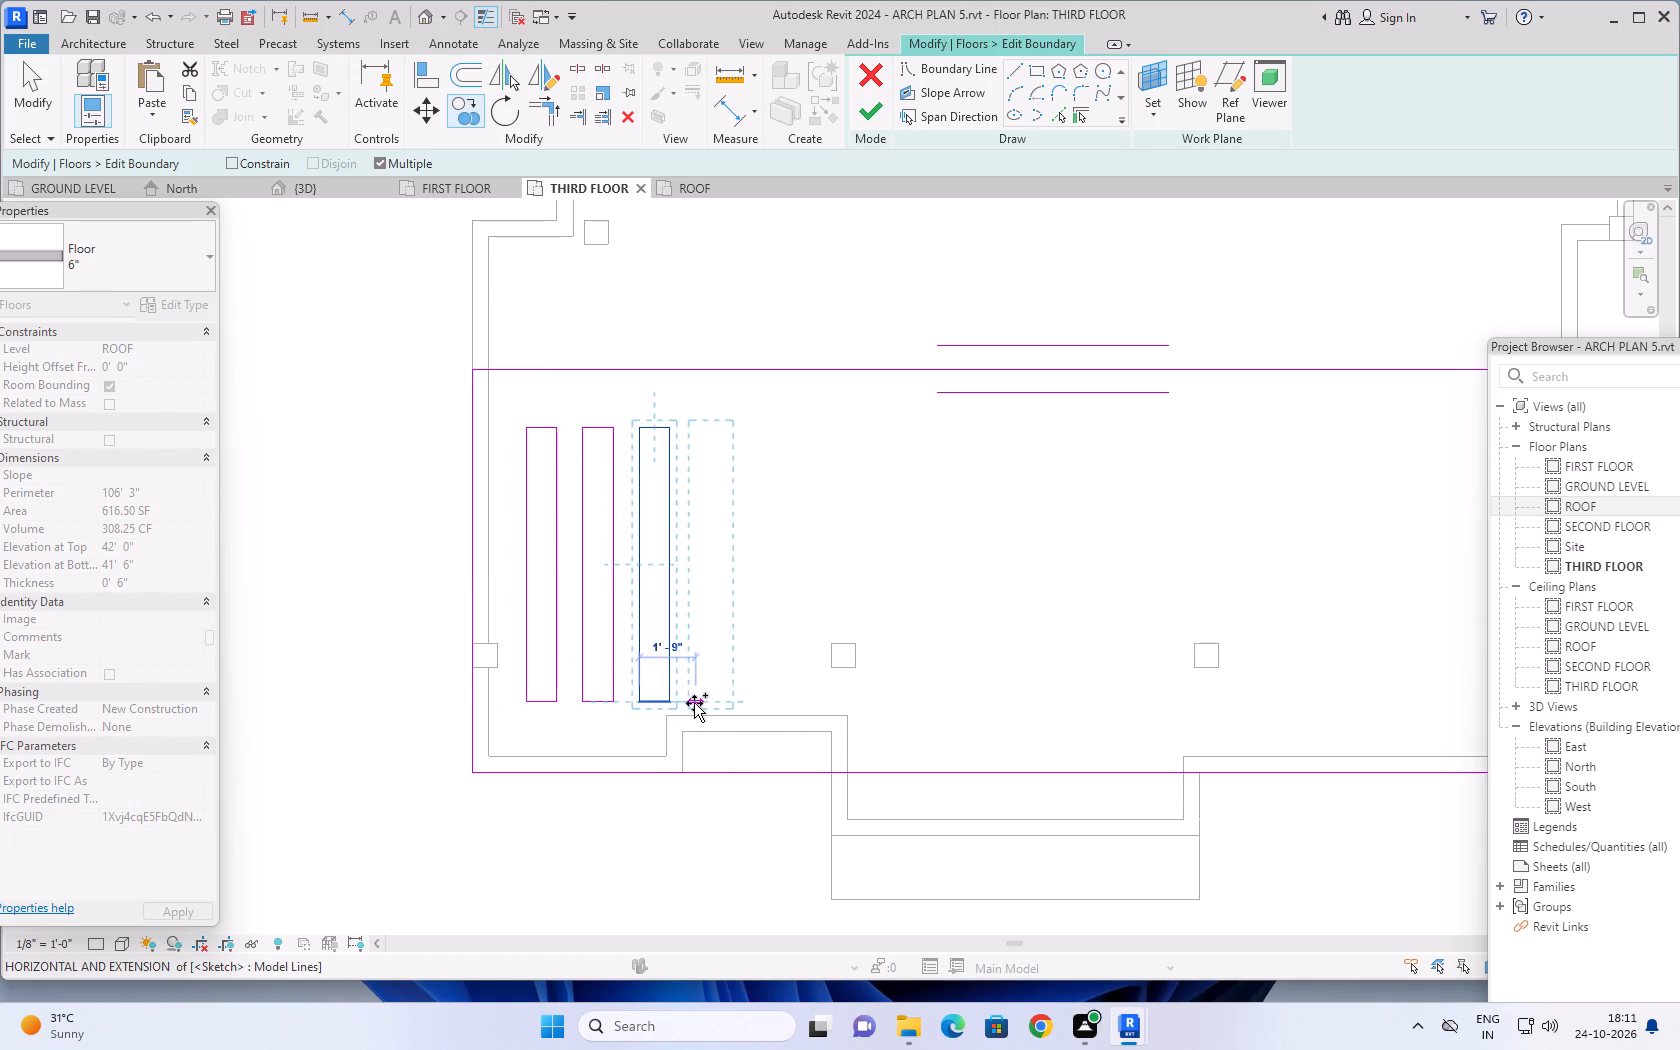
{"action": "left_click", "coordinate": [696, 703]}
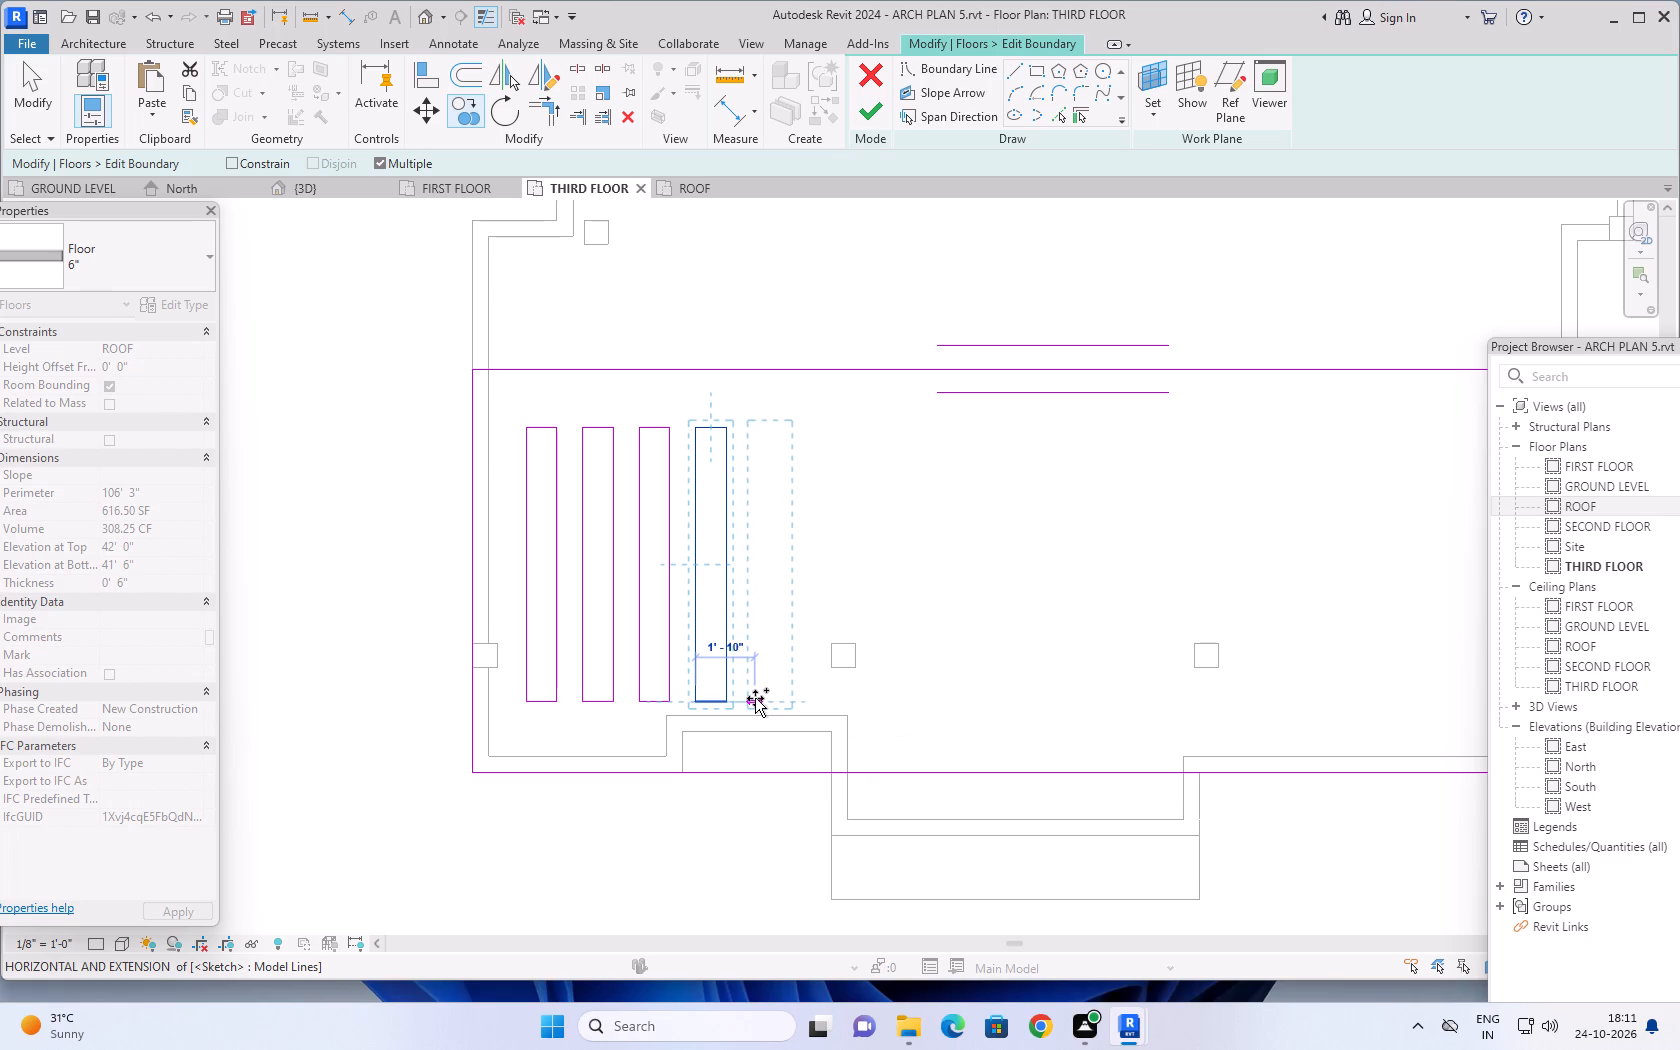
{"action": "left_click", "coordinate": [752, 699]}
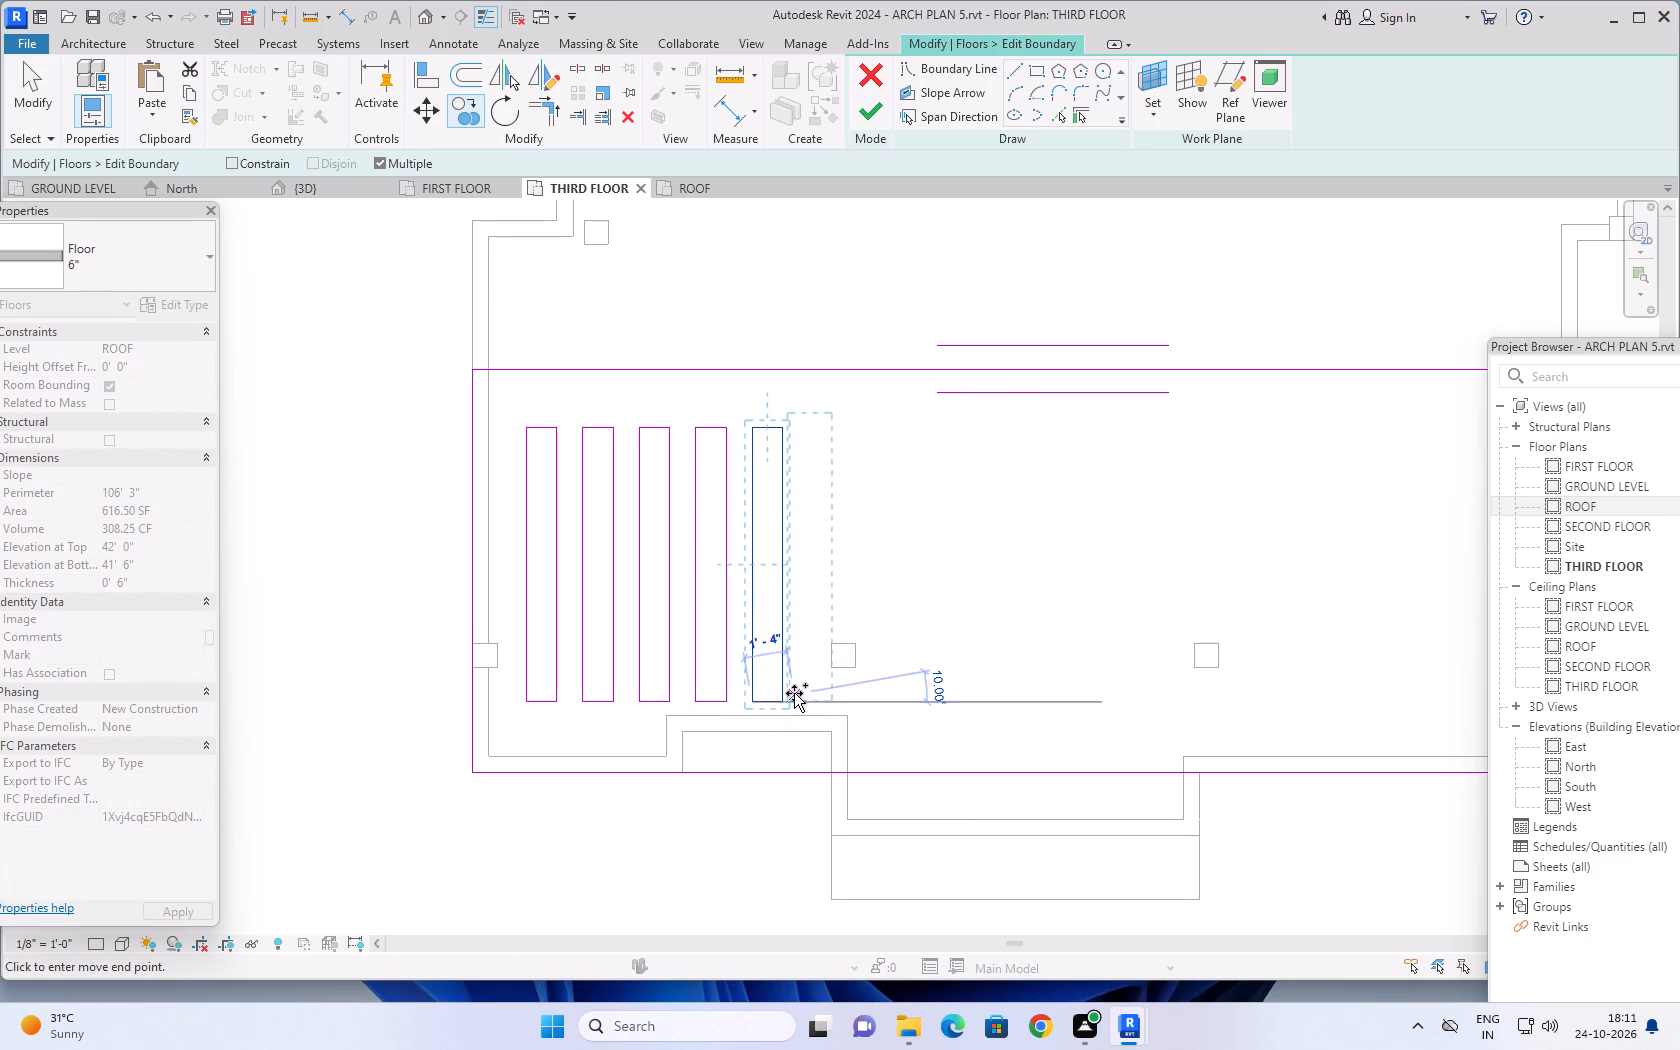
{"action": "key", "text": "Escape"}
Sketch a long rectangular opening about 12'-2 1/2" by 1' along the rear edge in the slab's eastern part.
{"action": "scroll", "coordinate": [983, 627], "scroll_direction": "down", "scroll_amount": 2}
{"action": "middle_click_drag", "start_coordinate": [981, 601], "coordinate": [699, 520]}
{"action": "middle_click_drag", "start_coordinate": [786, 474], "coordinate": [731, 511]}
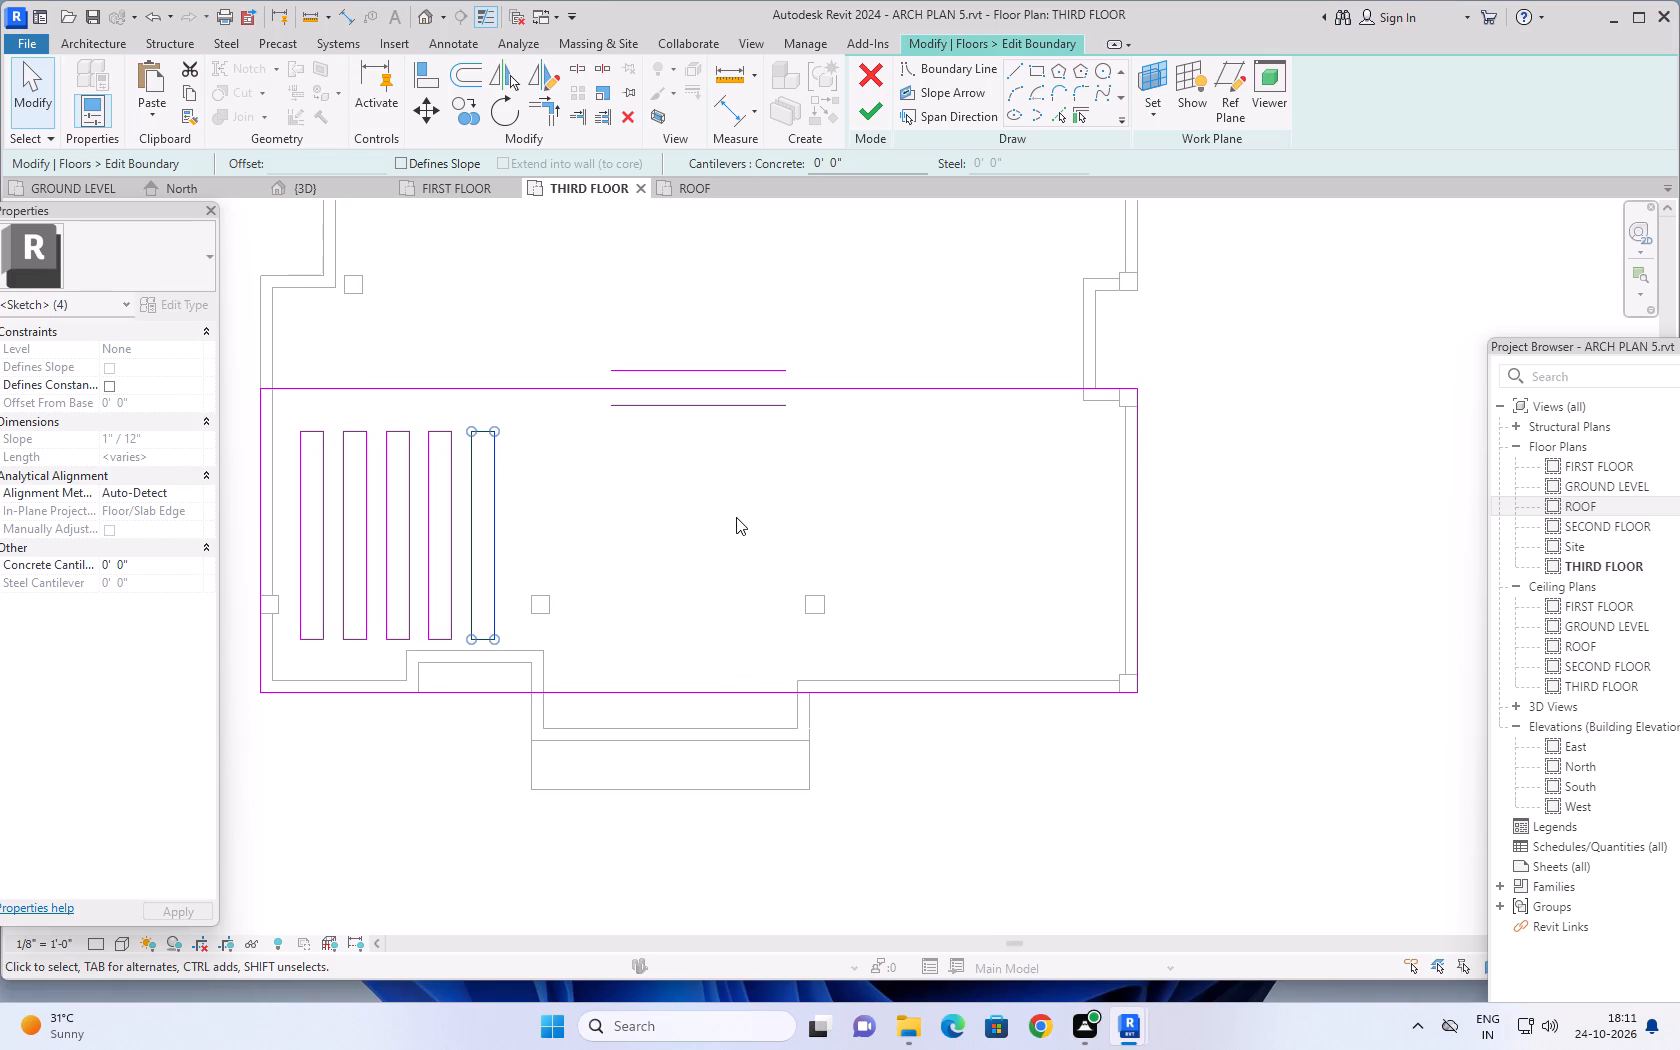
{"action": "scroll", "coordinate": [749, 503], "scroll_direction": "down", "scroll_amount": 1}
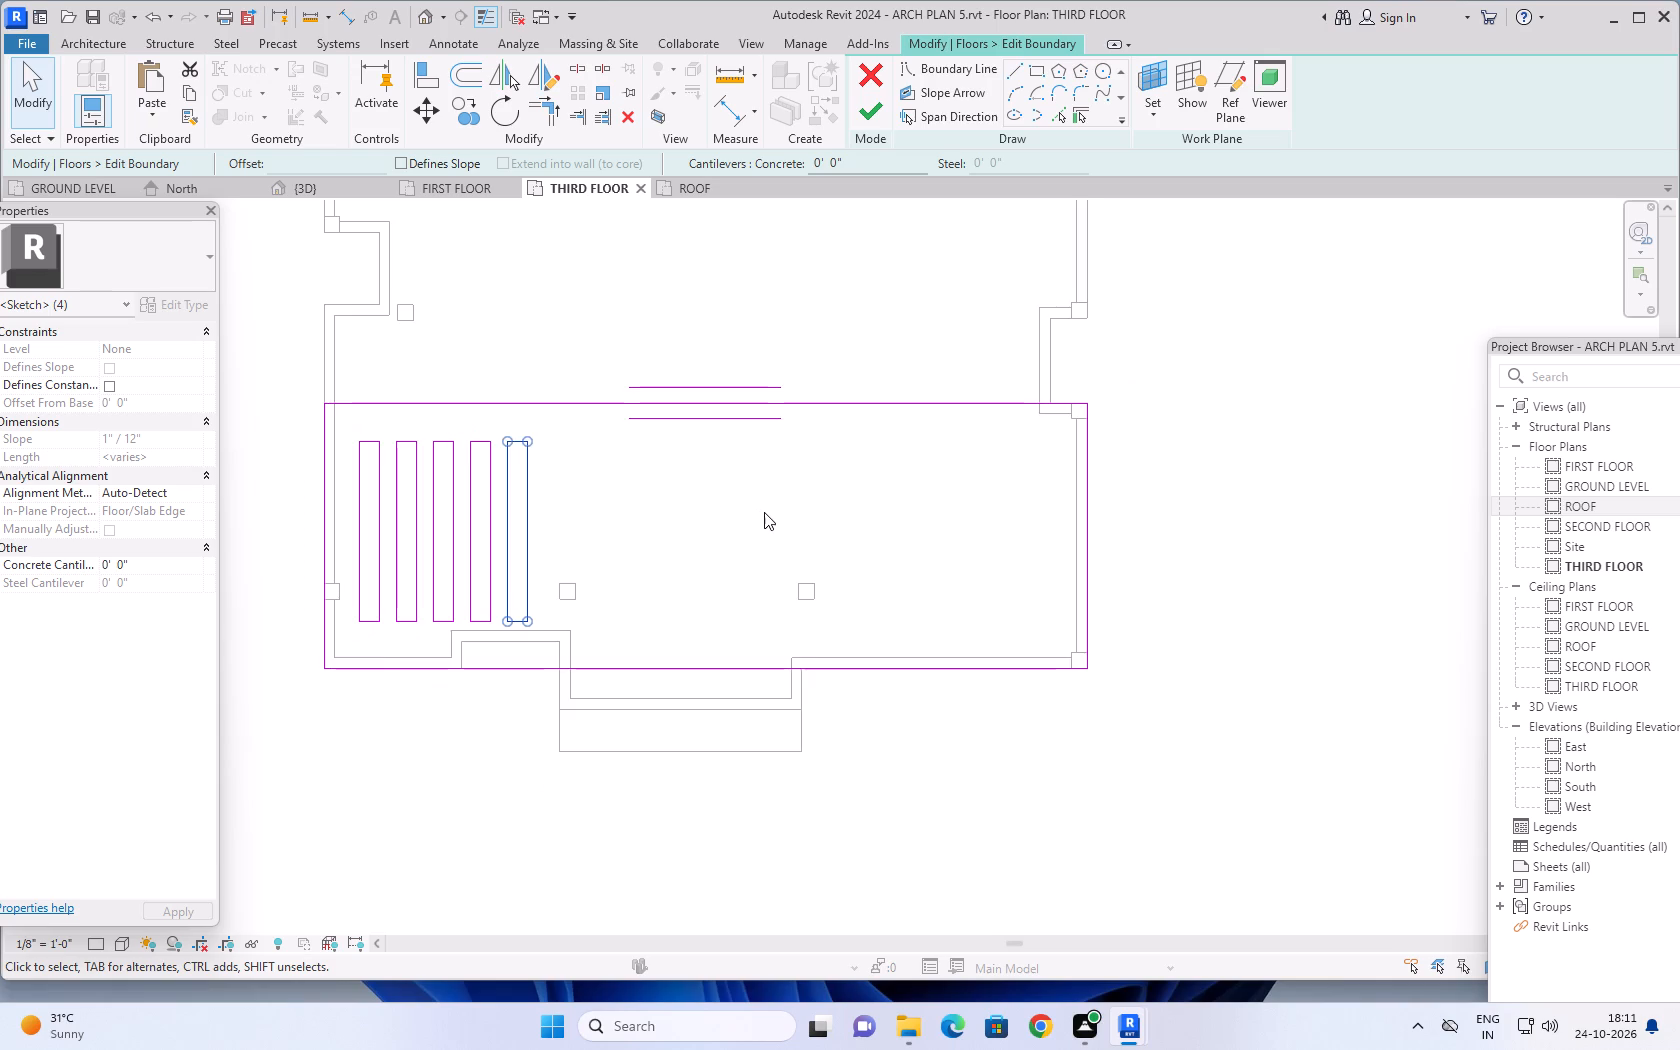
{"action": "middle_click_drag", "start_coordinate": [769, 507], "coordinate": [696, 600]}
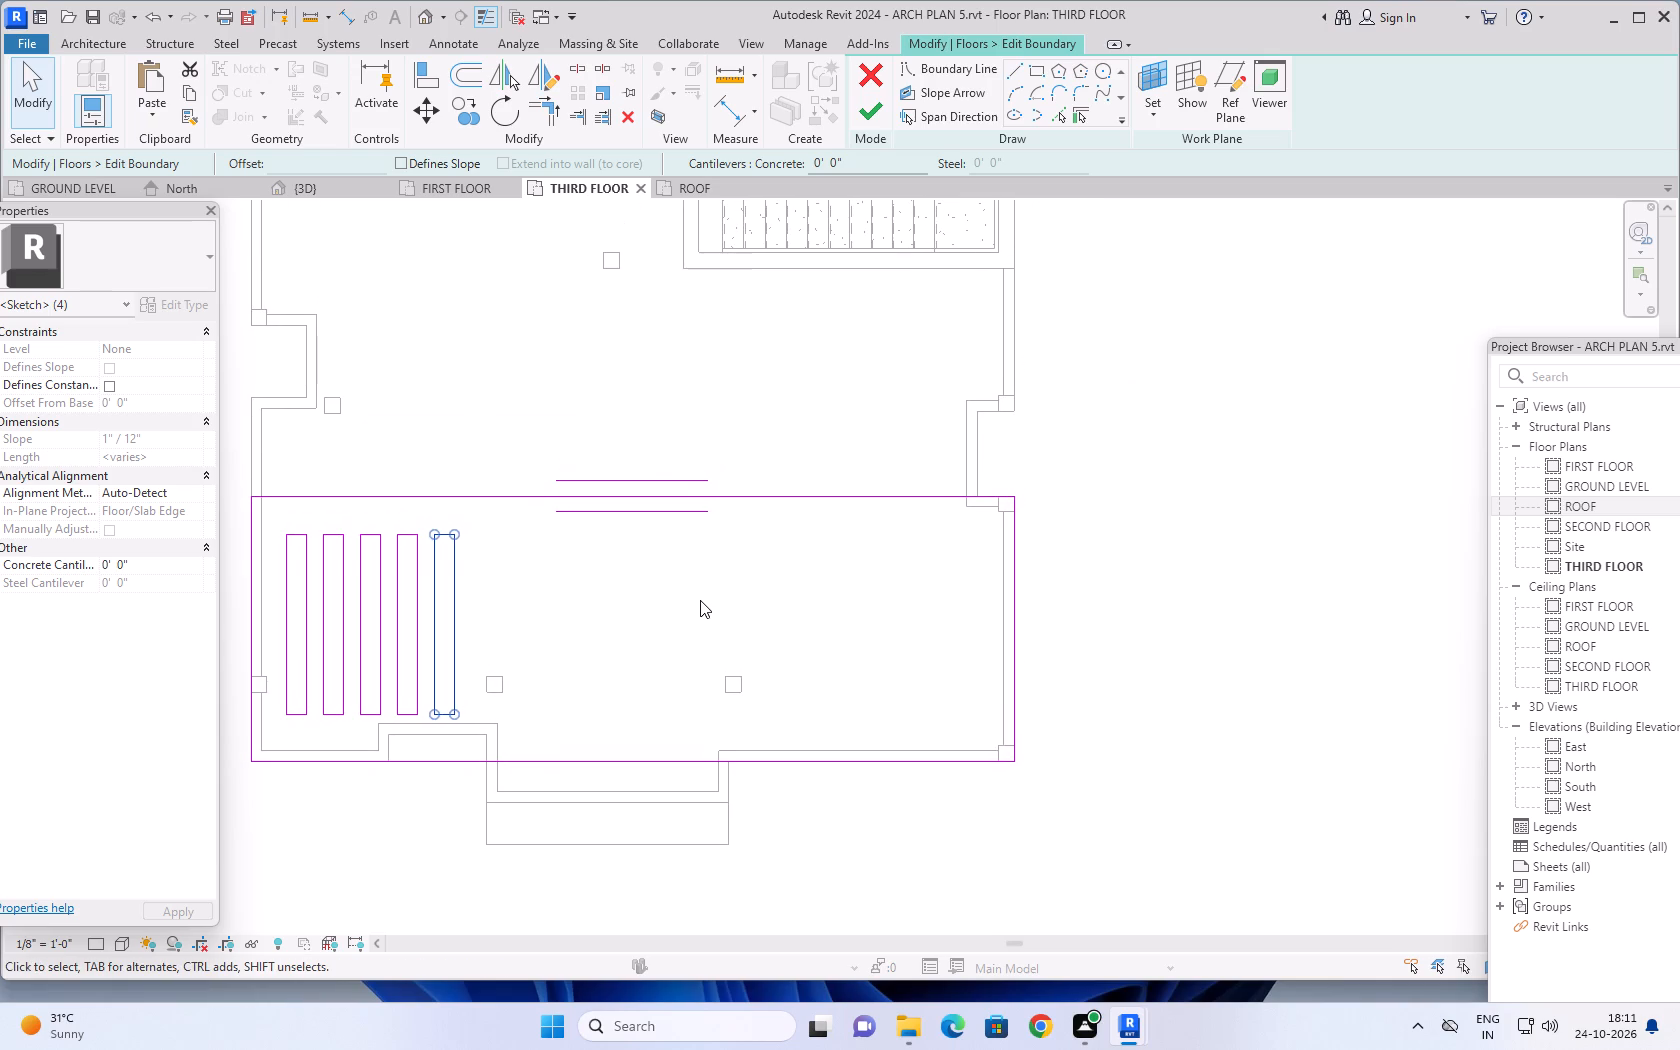
{"action": "scroll", "coordinate": [704, 600], "scroll_direction": "down", "scroll_amount": 2}
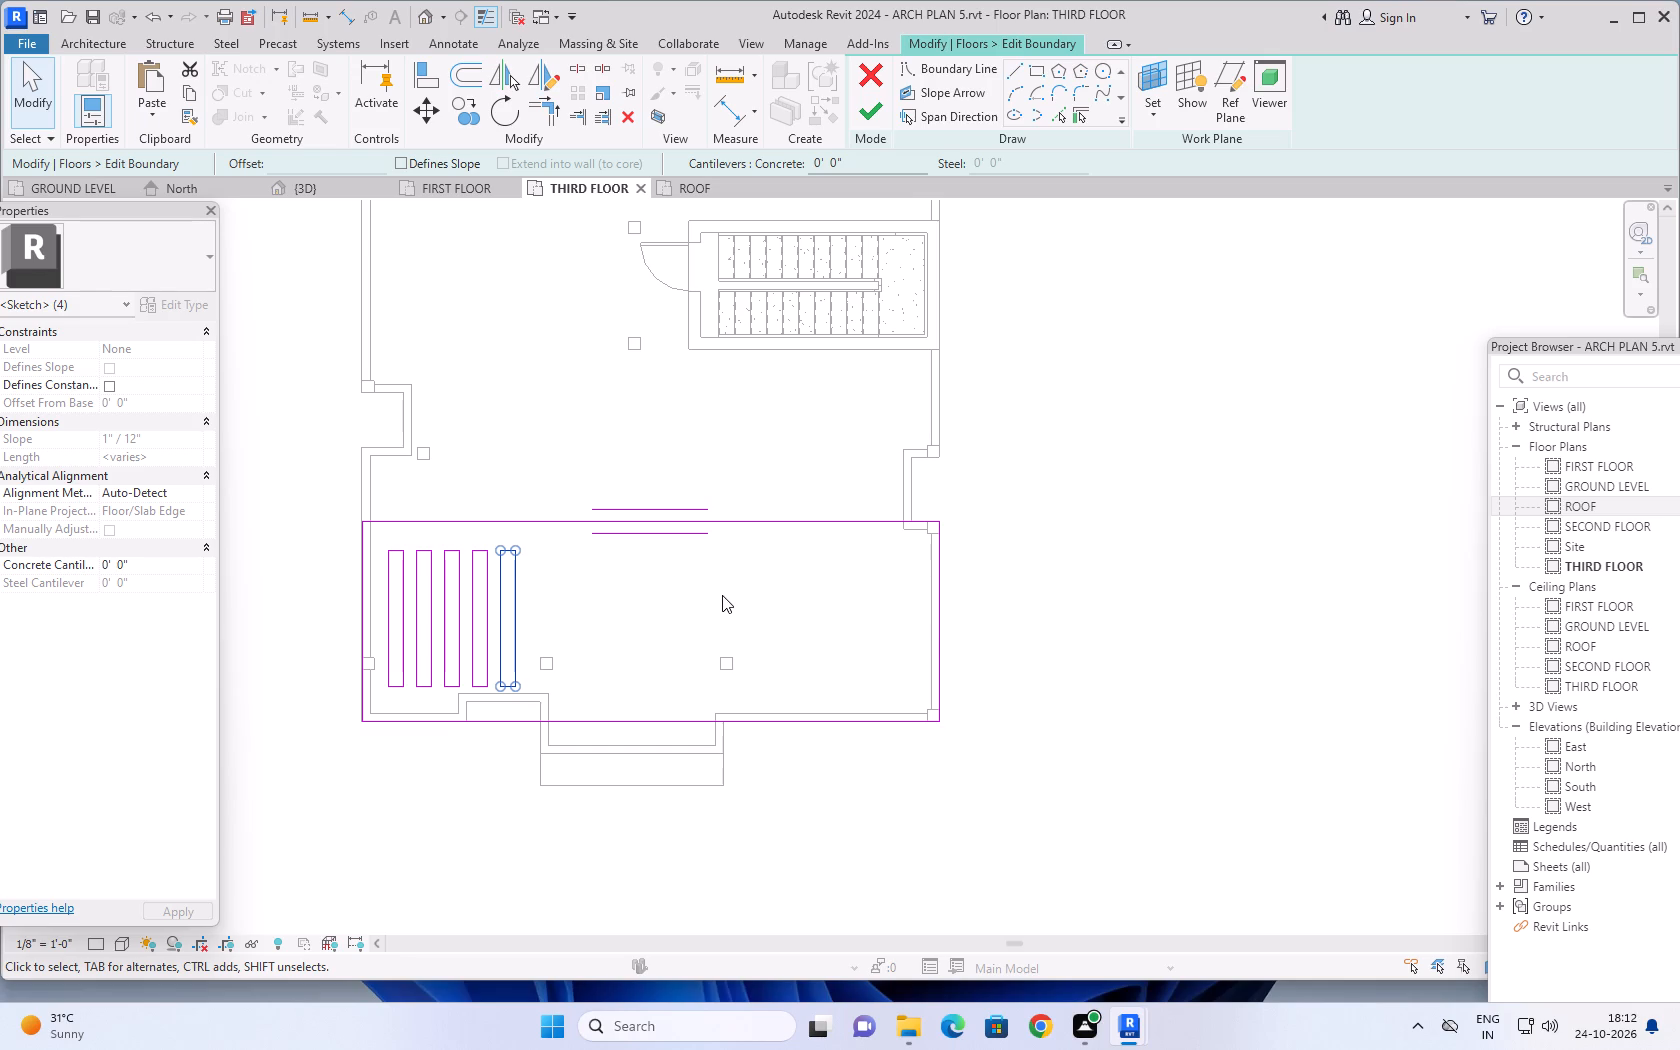
{"action": "left_click", "coordinate": [1041, 69]}
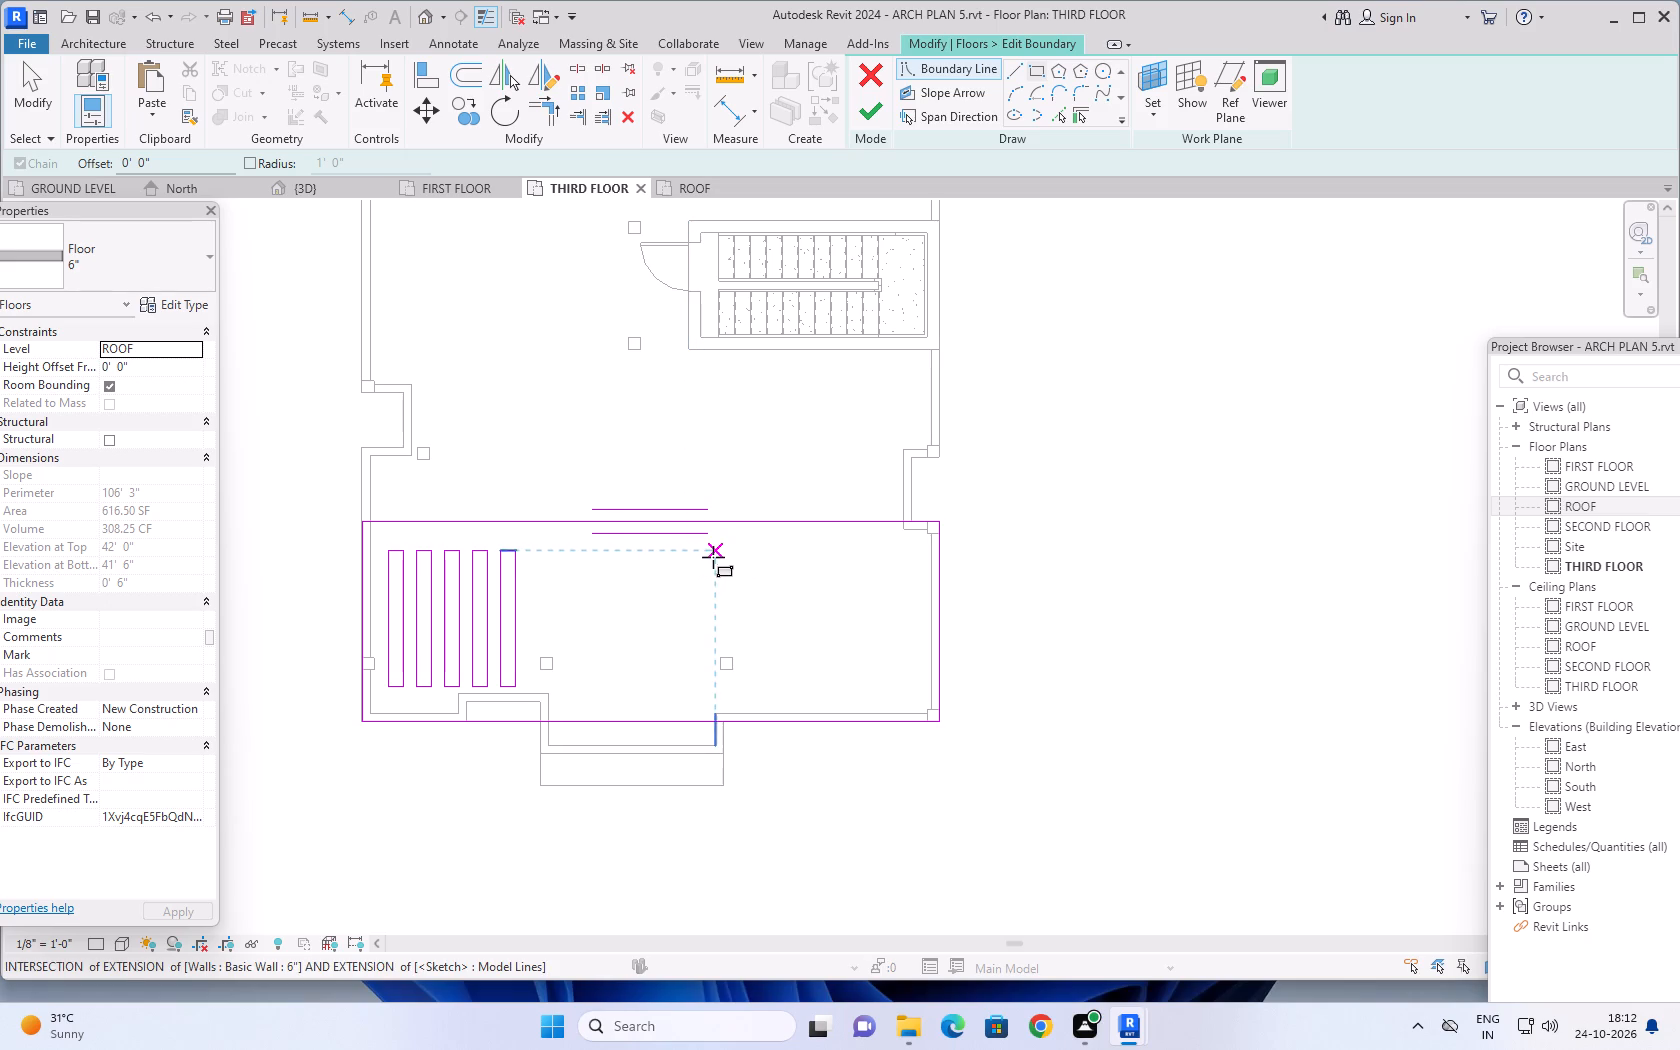
{"action": "left_click", "coordinate": [713, 557]}
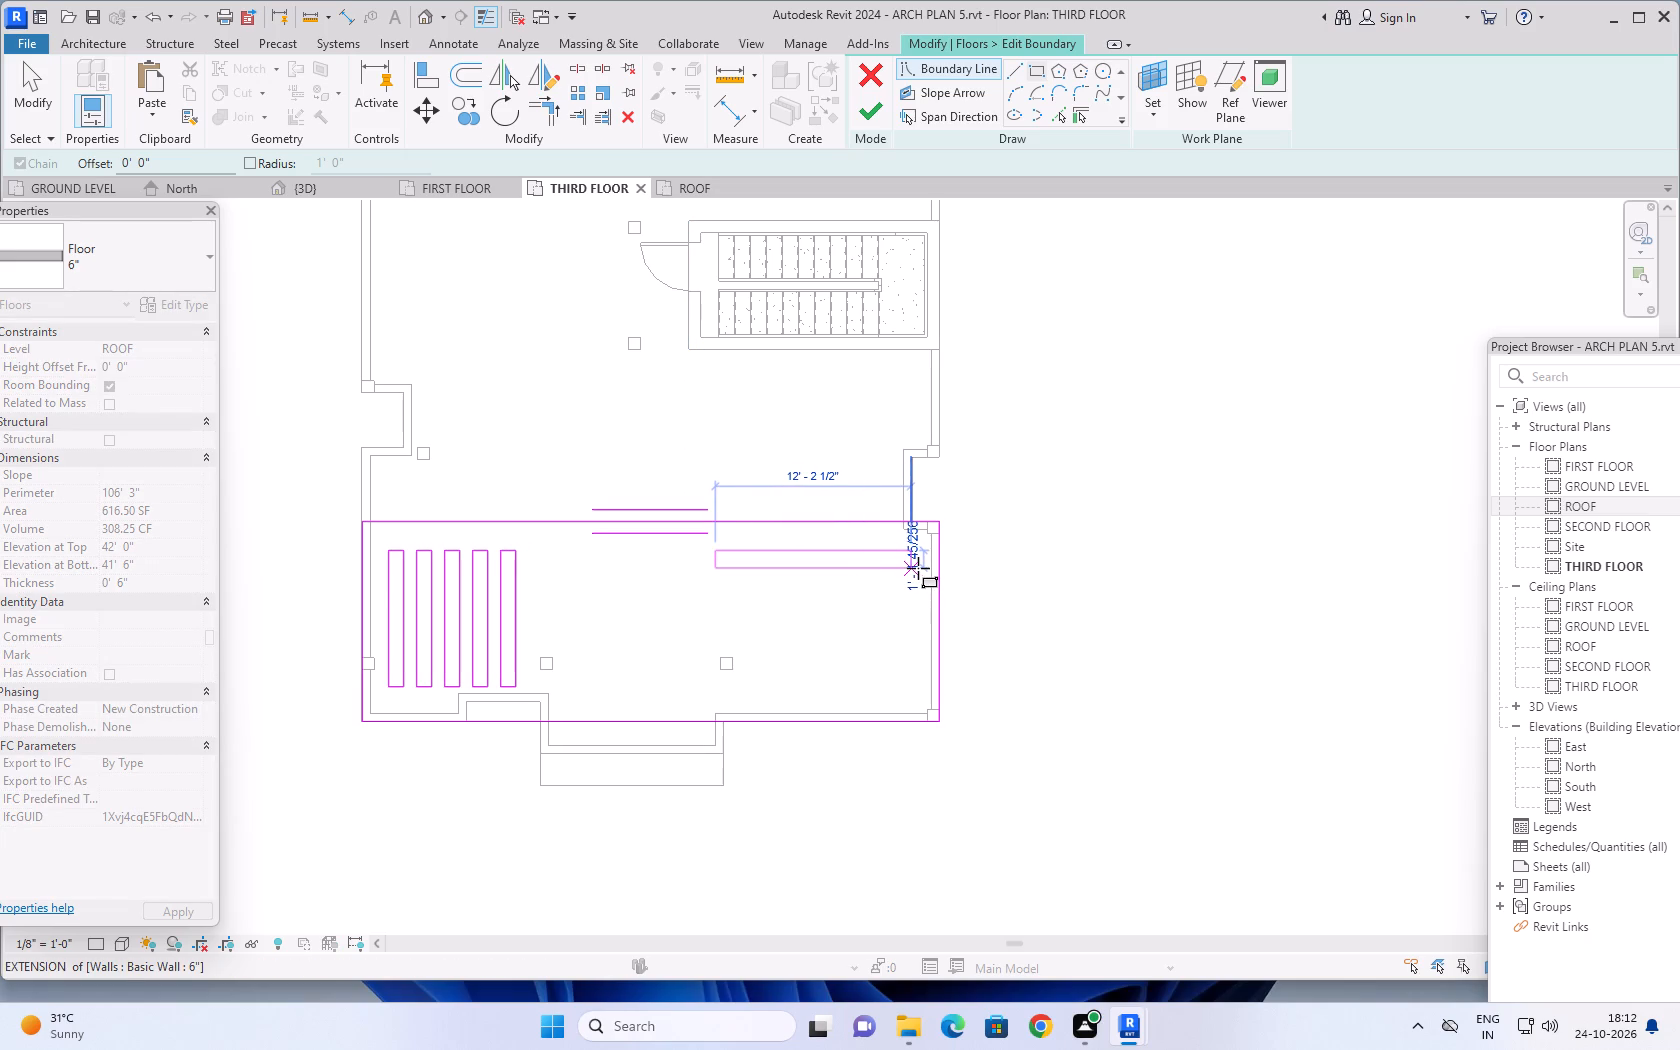
{"action": "left_click", "coordinate": [918, 568]}
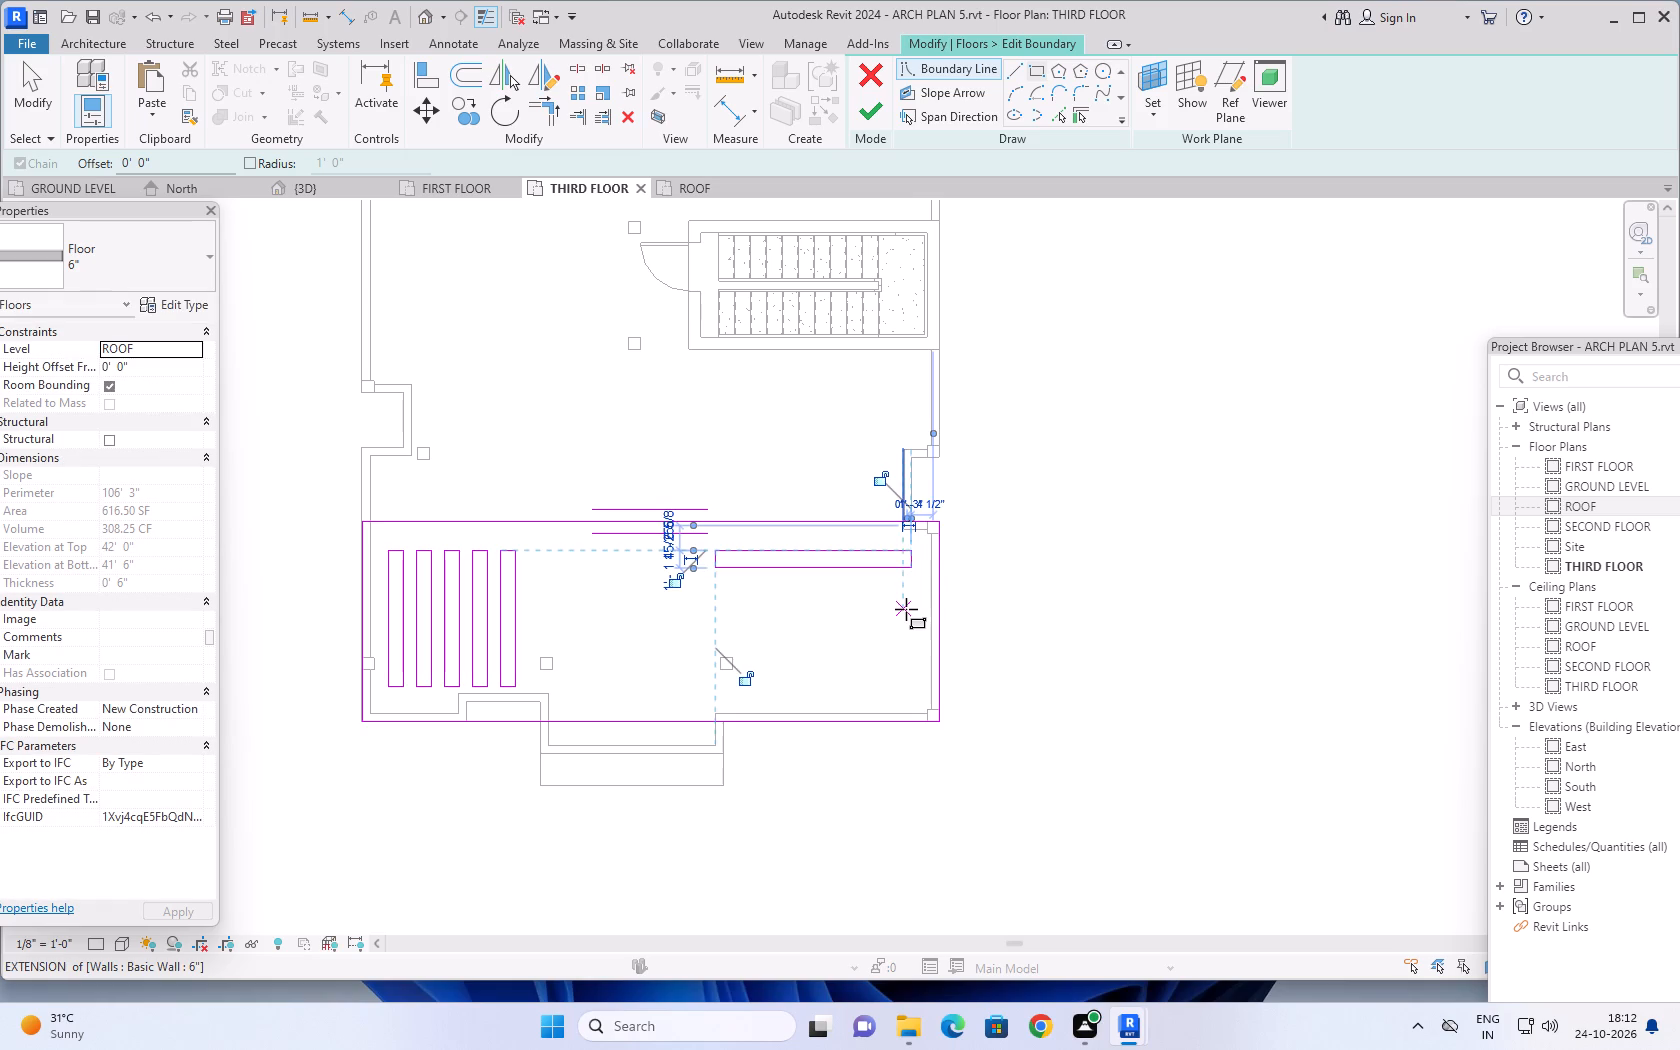
{"action": "key", "text": "Escape"}
{"action": "key", "text": "Escape"}
{"action": "key", "text": "Escape"}
{"action": "scroll", "coordinate": [905, 604], "scroll_direction": "up", "scroll_amount": 3}
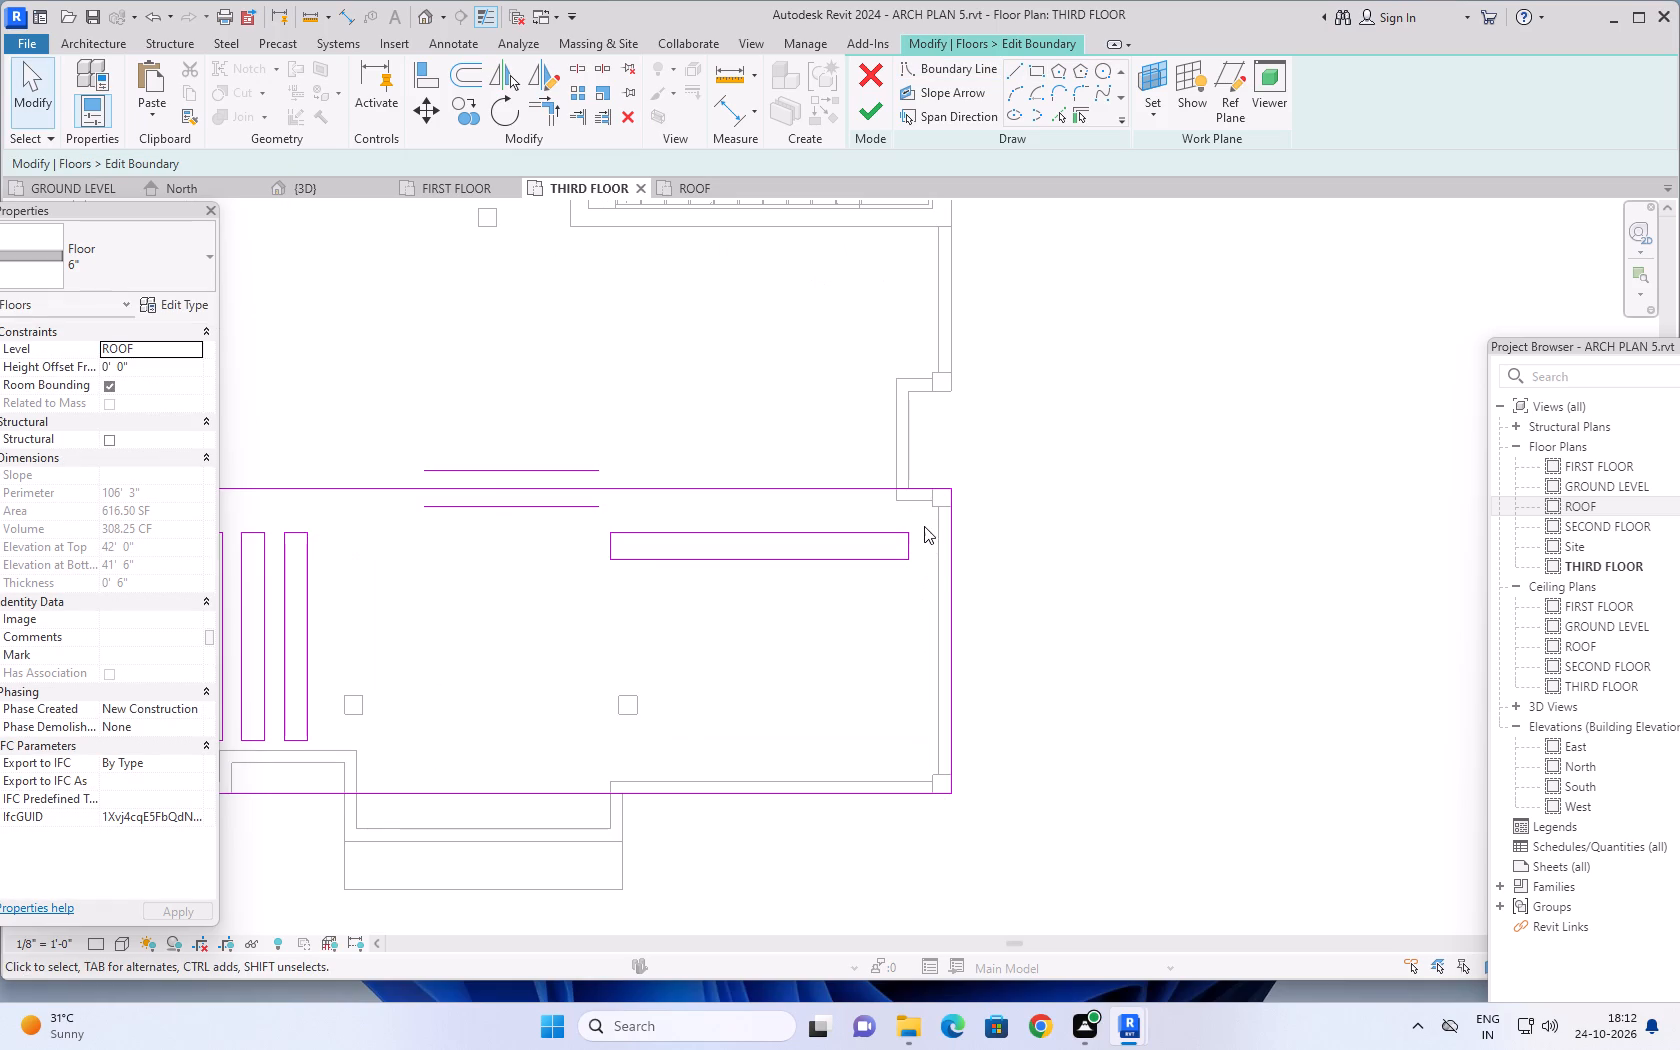
Copy the long rectangular opening toward the front three times about 1'-6" apart, plus a fourth copy about 3'-4" beyond the last.
{"action": "left_click_drag", "start_coordinate": [924, 526], "coordinate": [557, 635]}
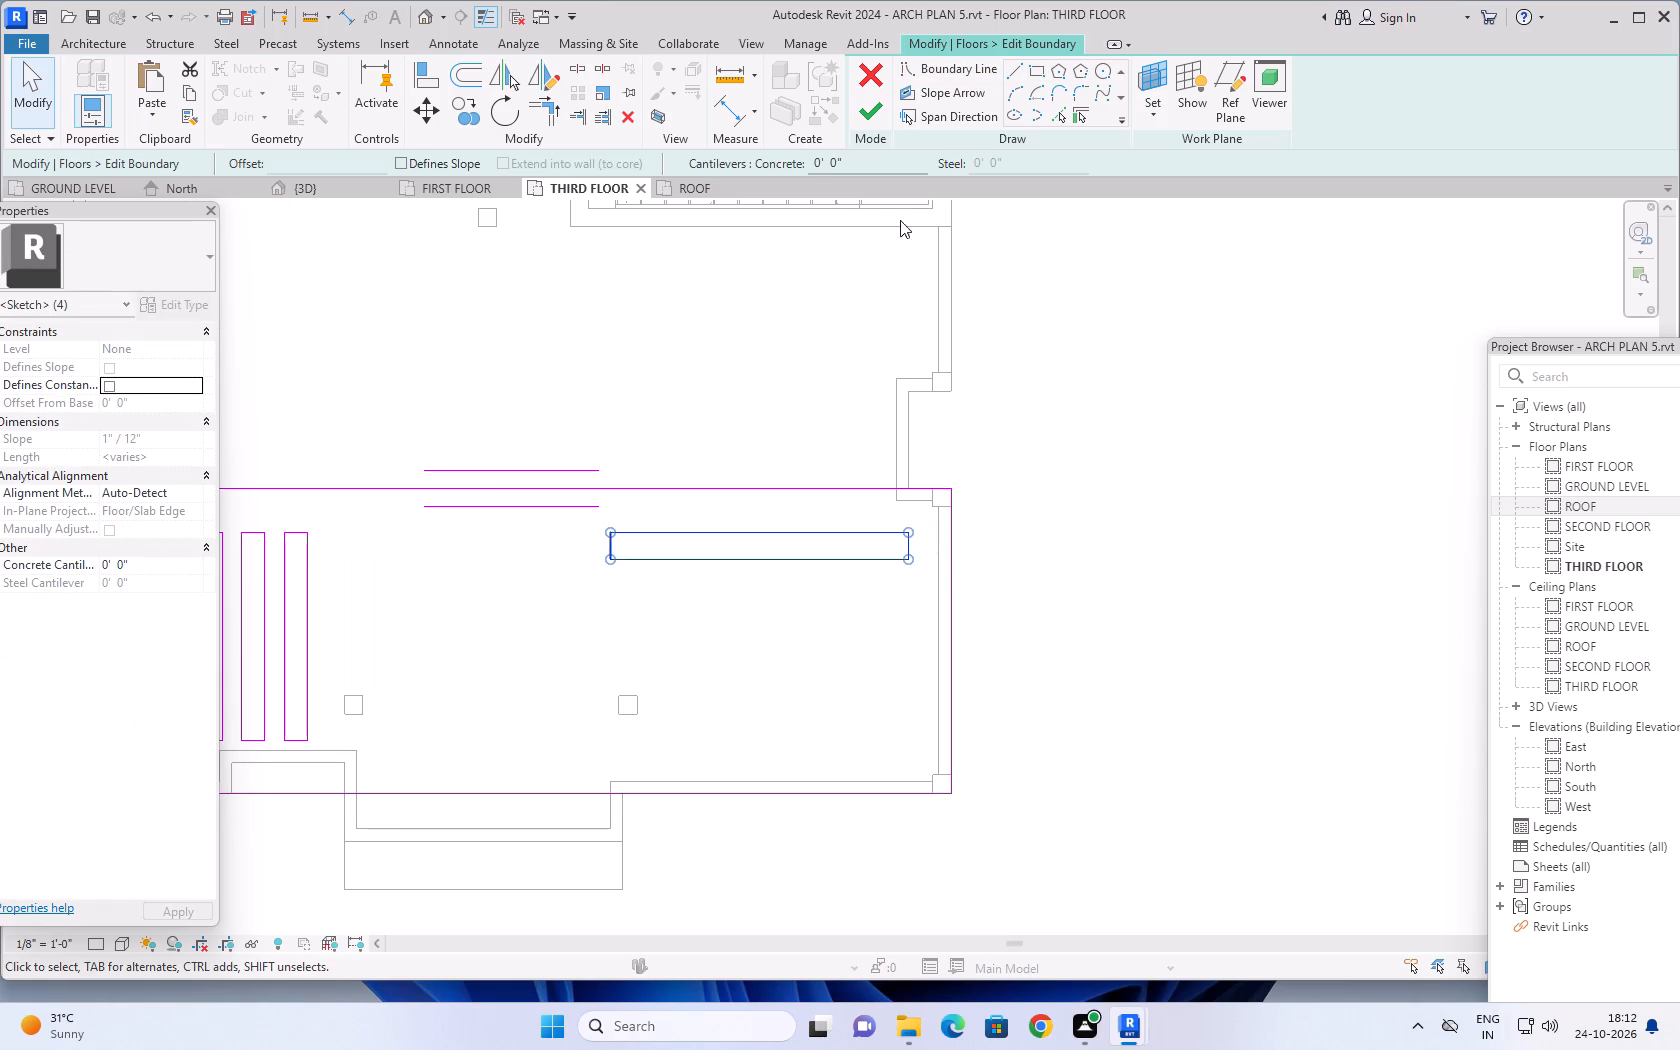
{"action": "left_click", "coordinate": [464, 108]}
{"action": "left_click", "coordinate": [910, 533]}
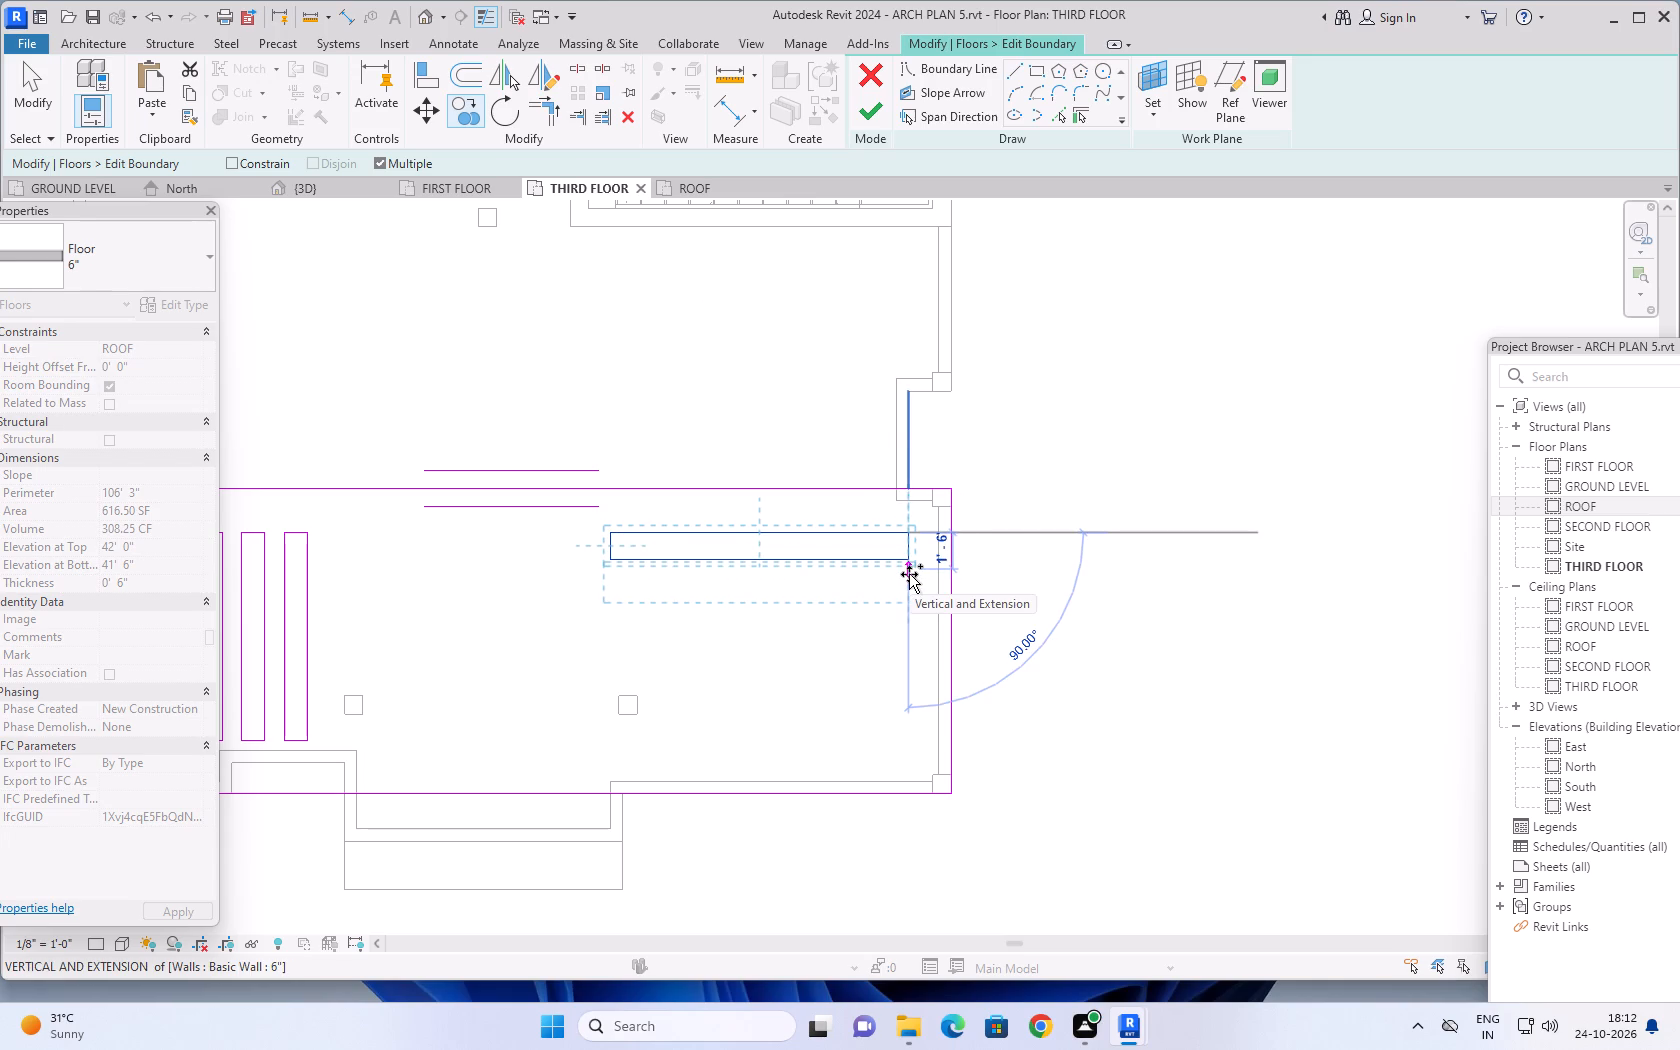
{"action": "left_click", "coordinate": [909, 574]}
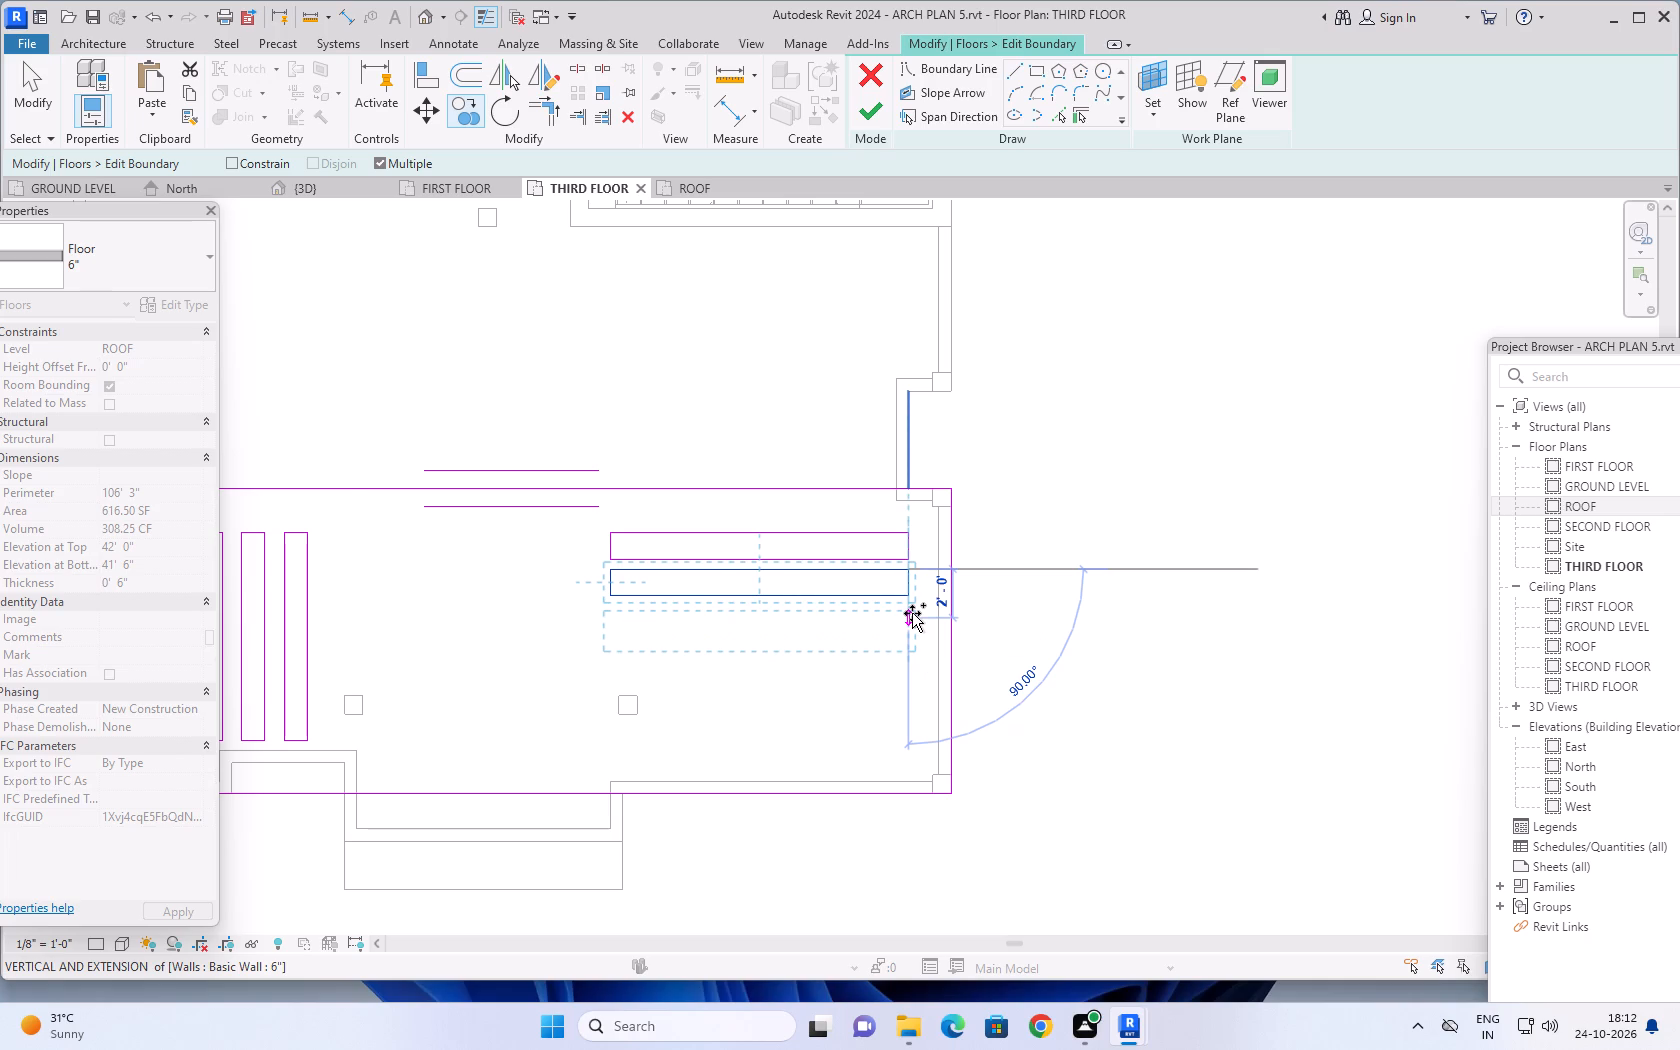
{"action": "scroll", "coordinate": [912, 613], "scroll_direction": "up", "scroll_amount": 3}
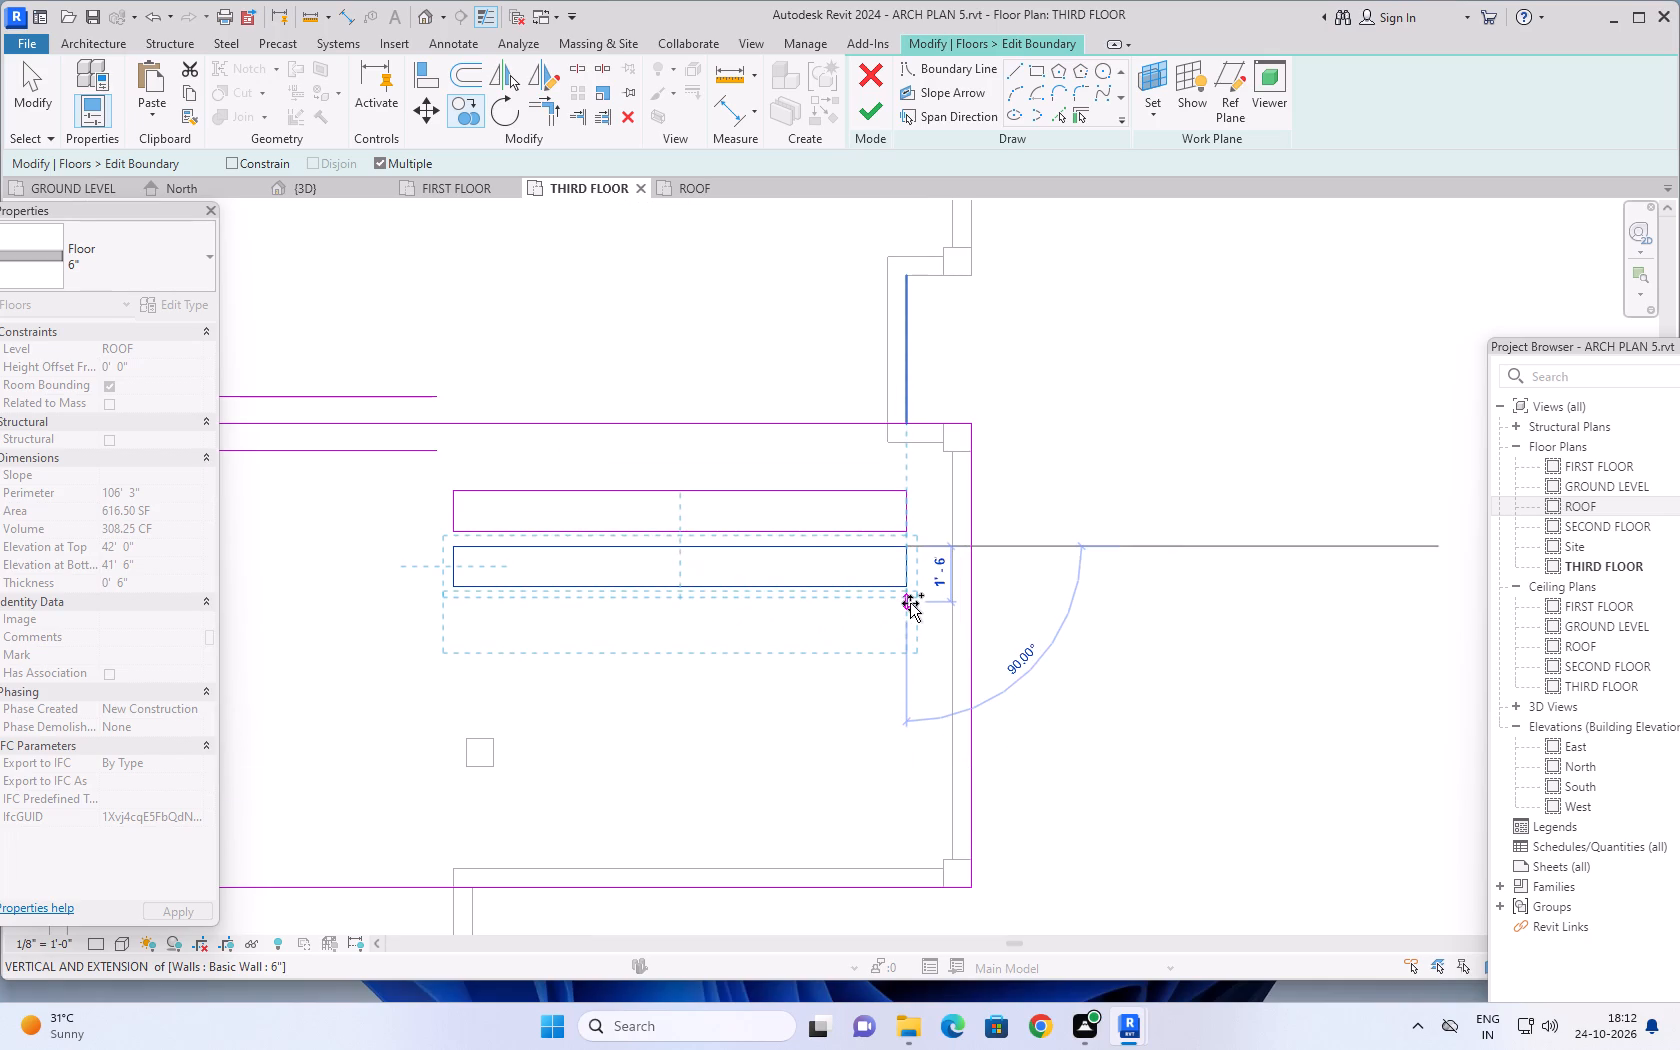
{"action": "left_click", "coordinate": [910, 603]}
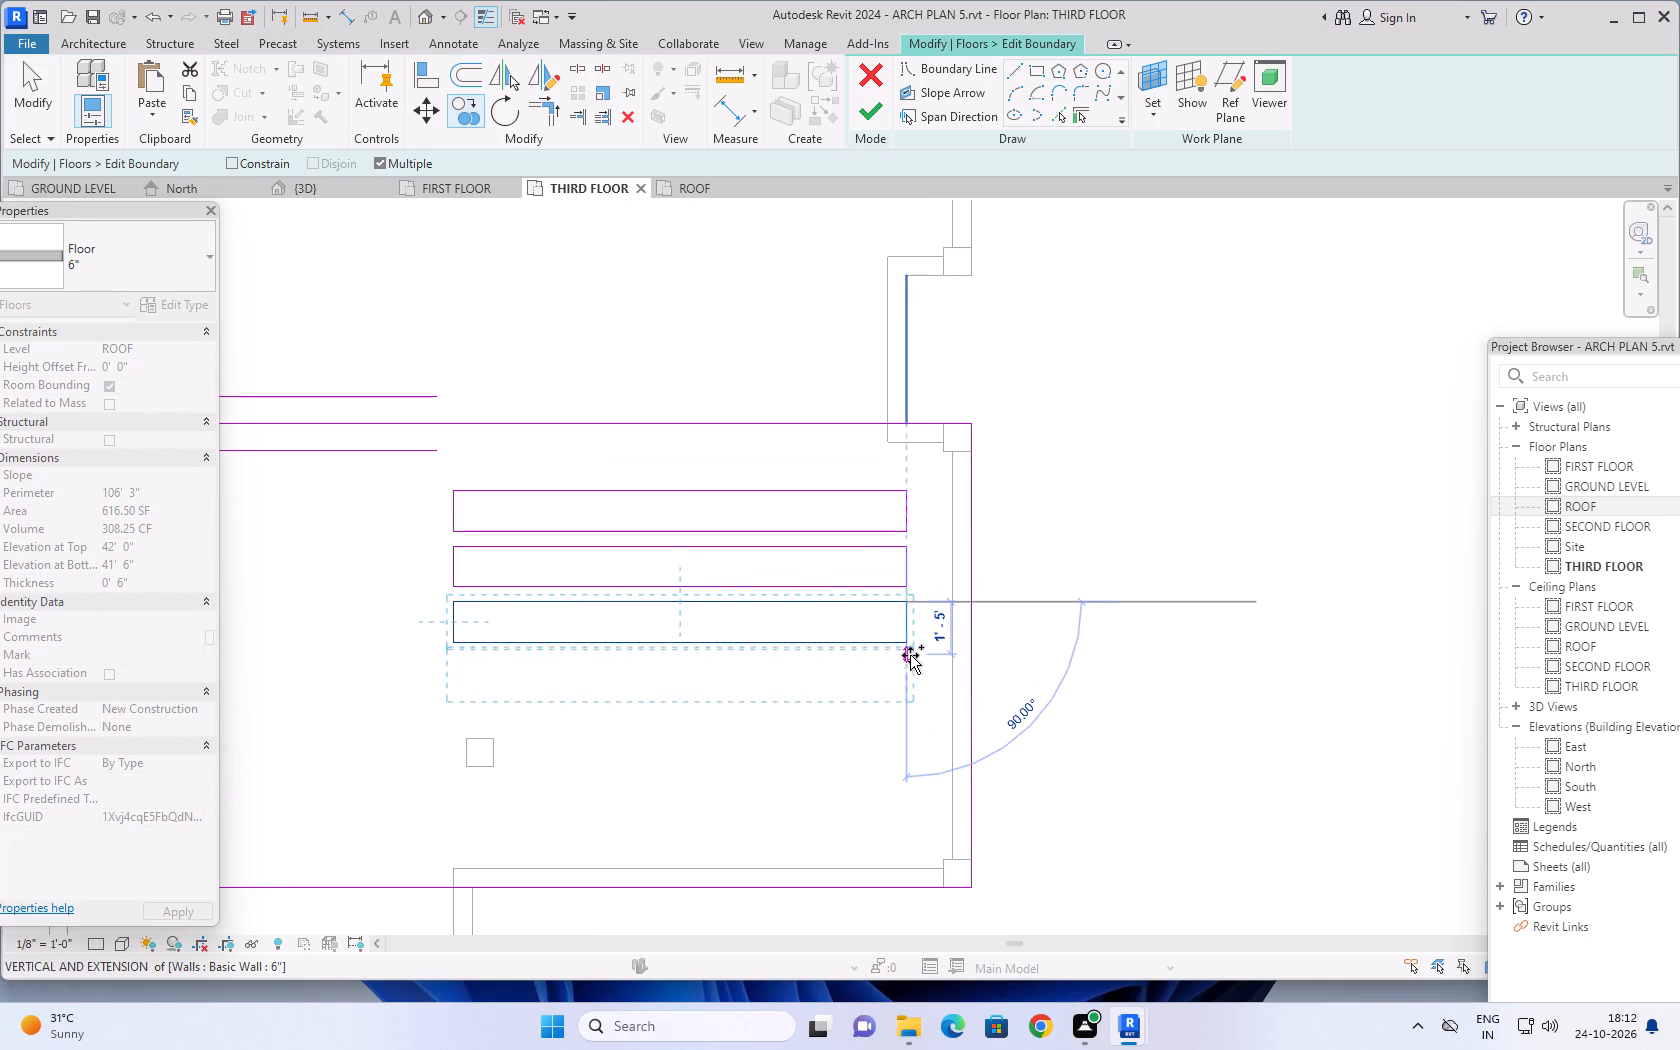
{"action": "left_click", "coordinate": [910, 658]}
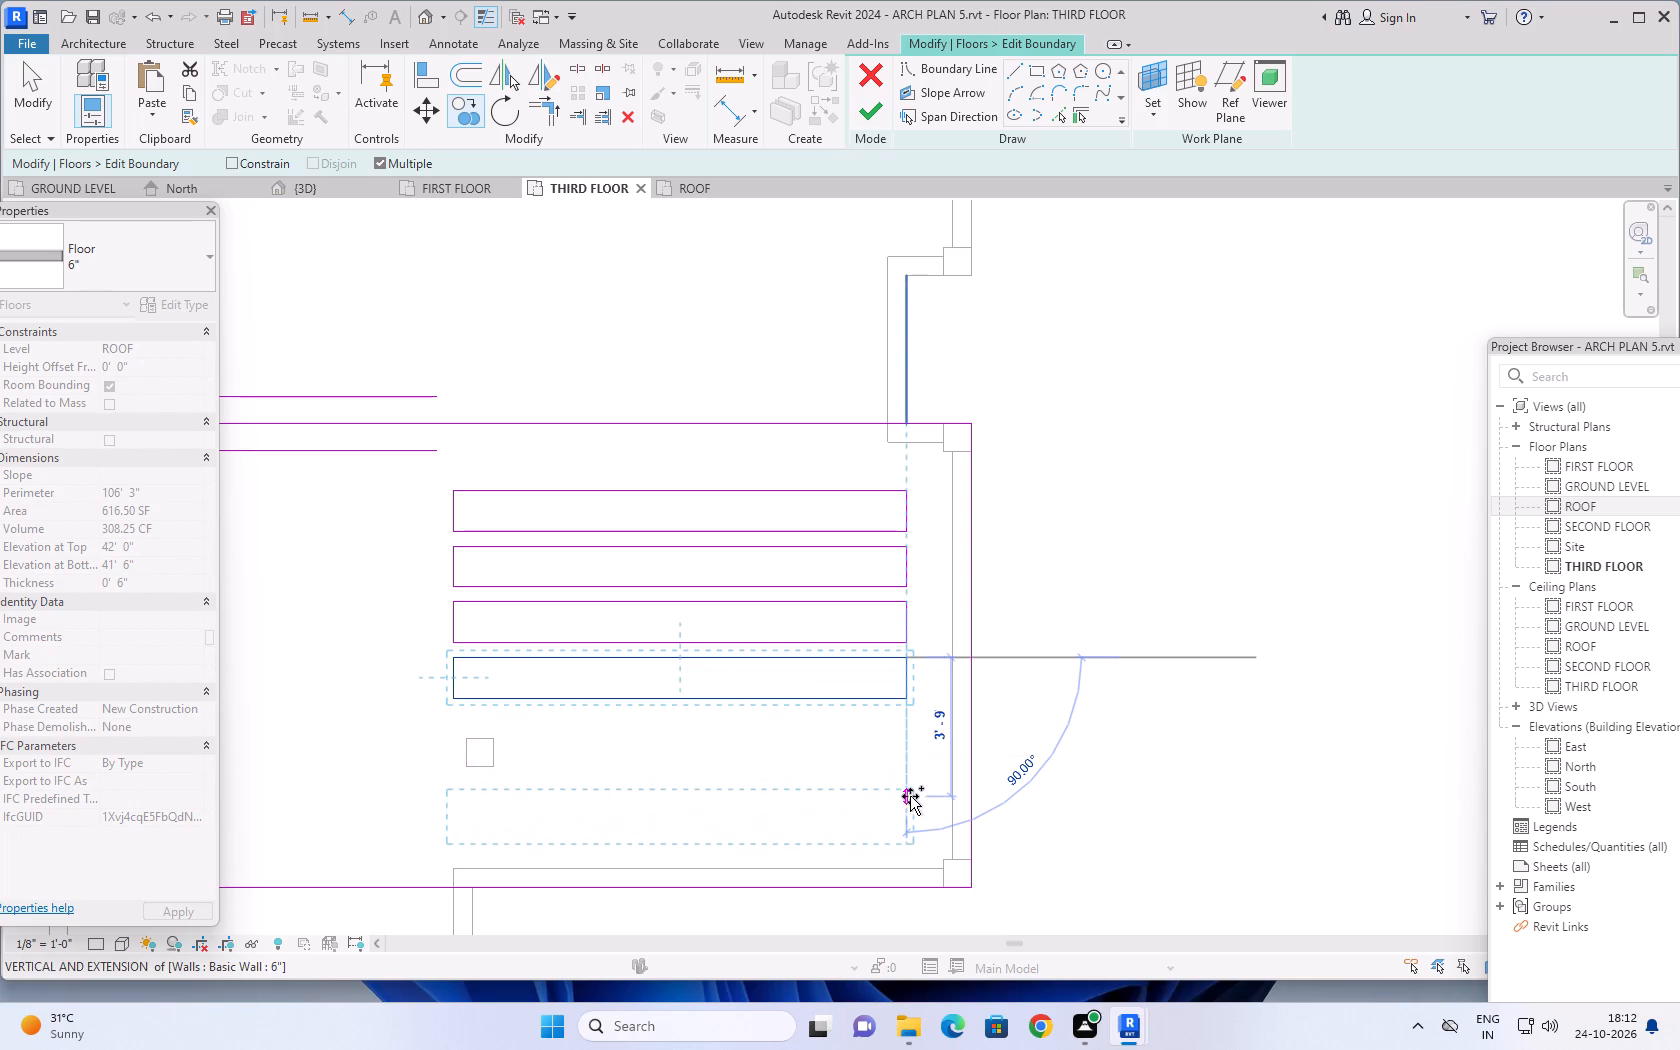
{"action": "scroll", "coordinate": [905, 790], "scroll_direction": "down", "scroll_amount": 2}
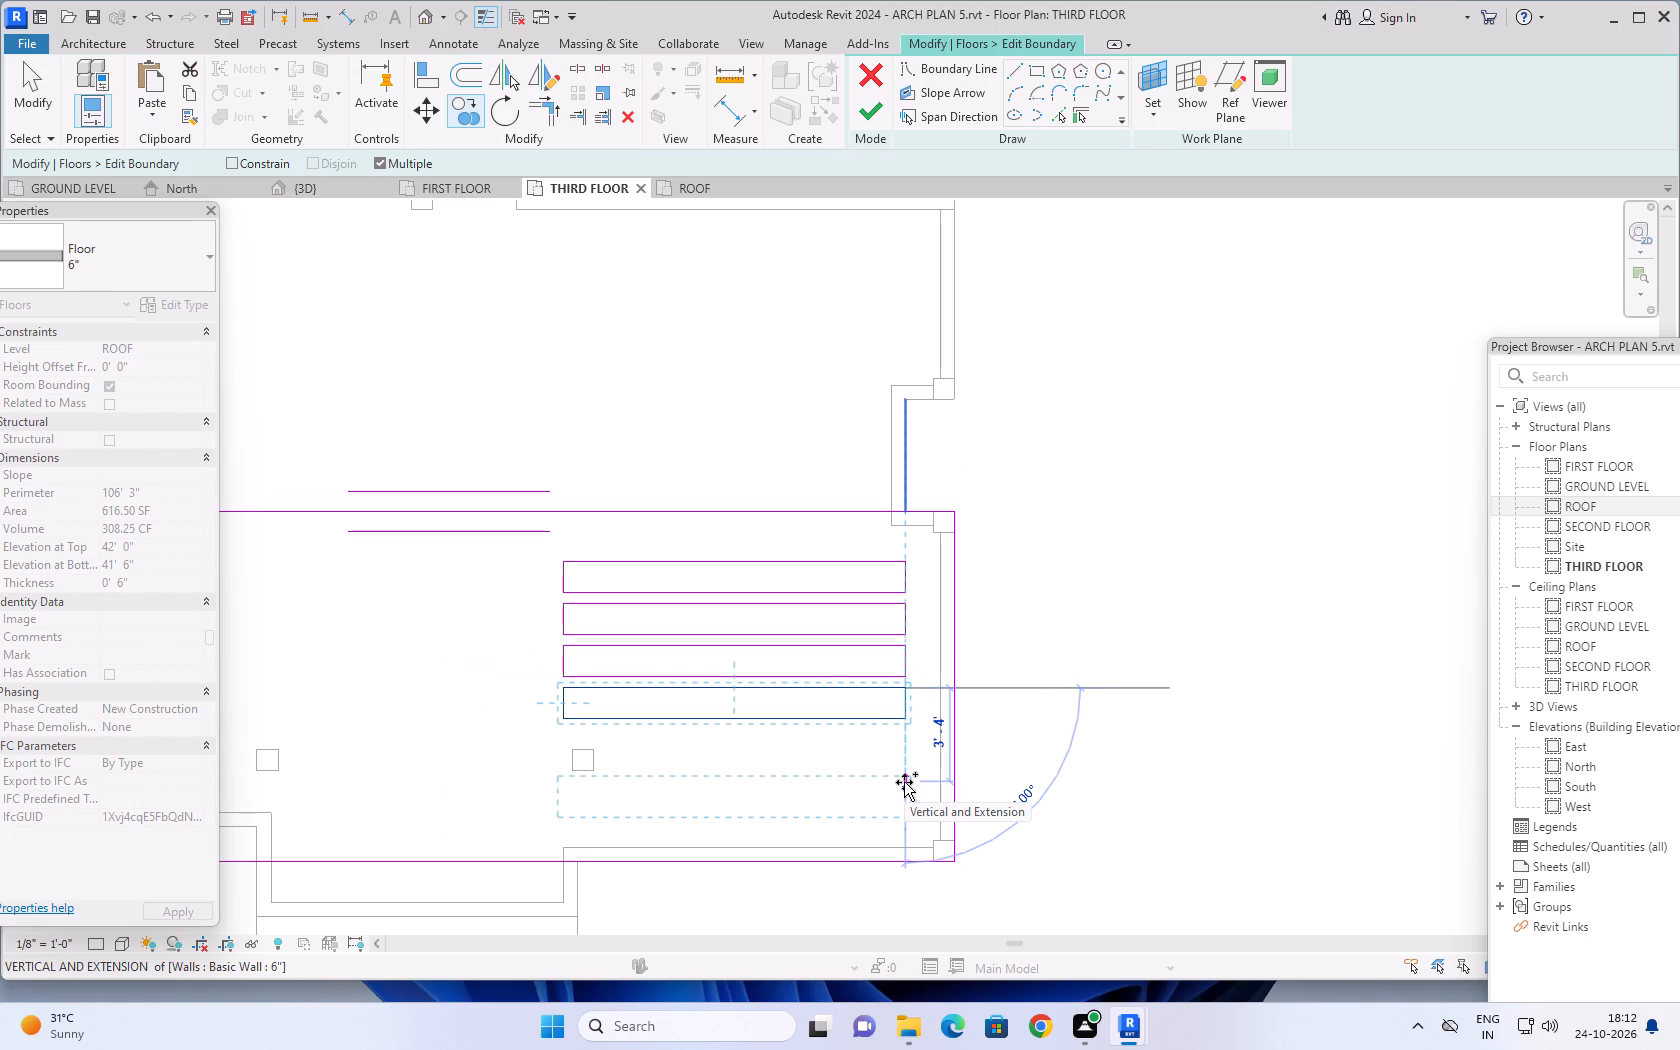
{"action": "left_click", "coordinate": [904, 782]}
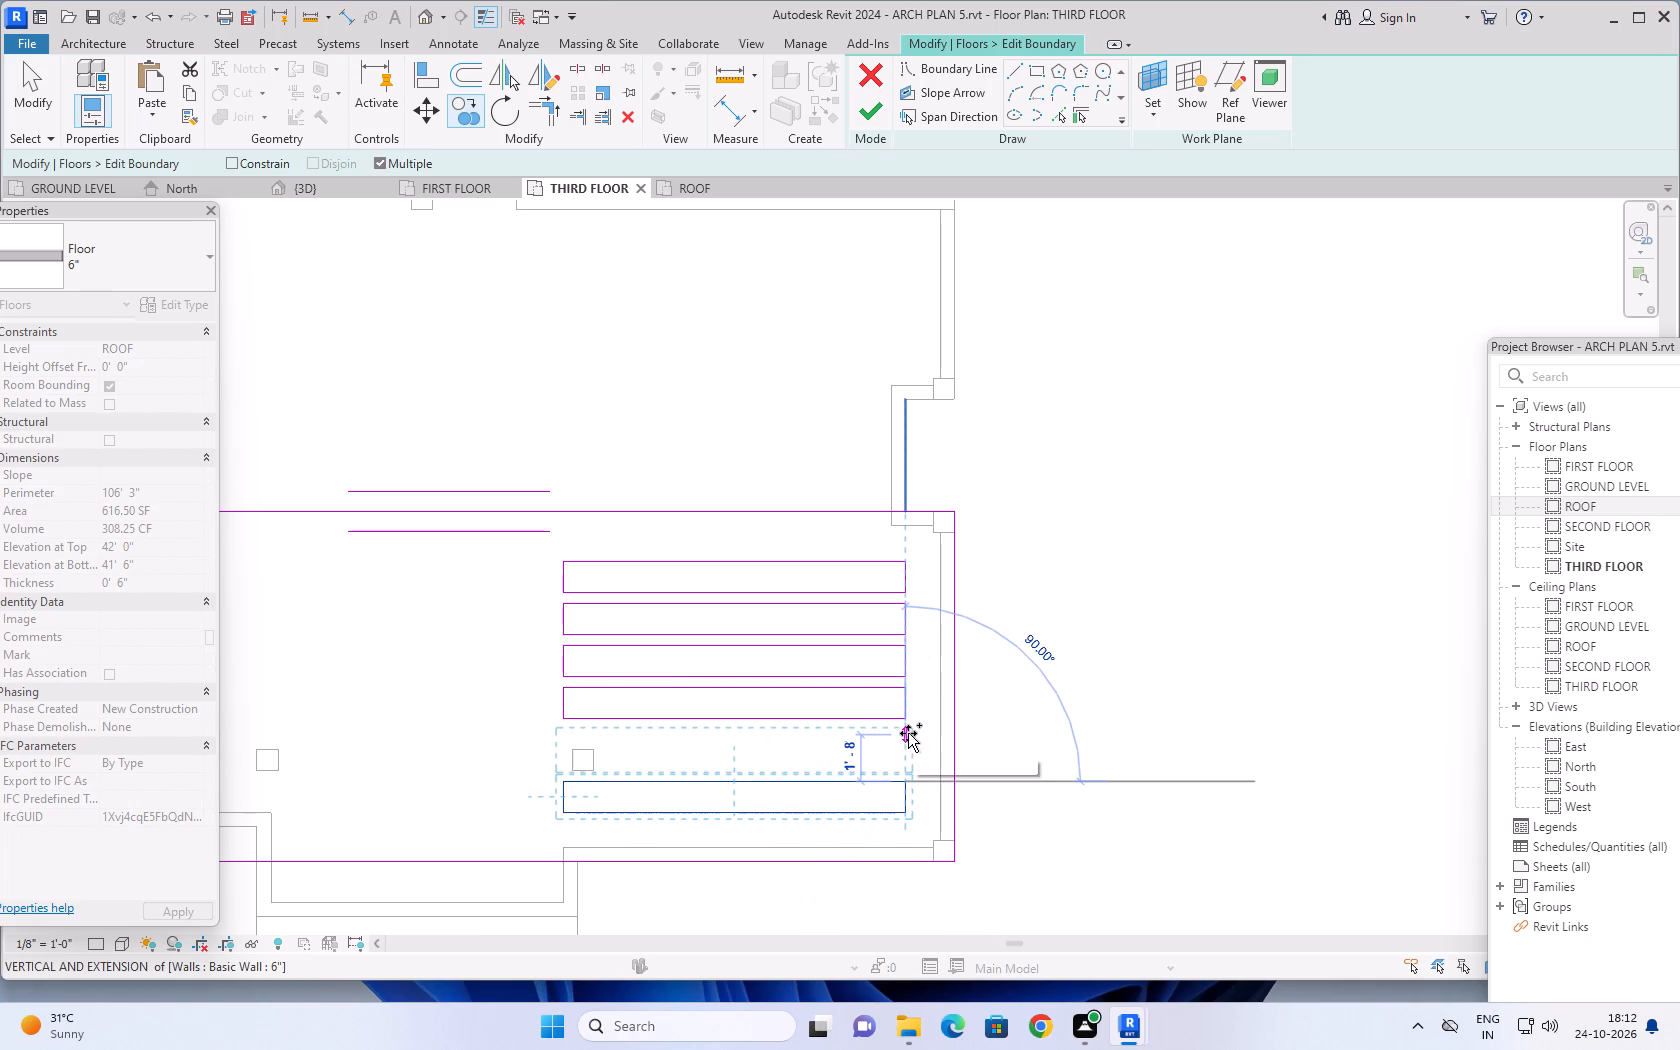
{"action": "key", "text": "Escape"}
Copy the frontmost long rectangular opening about 1'-9" toward the rear, into the wide gap in the eastern row.
{"action": "scroll", "coordinate": [943, 738], "scroll_direction": "down", "scroll_amount": 2}
{"action": "middle_click_drag", "start_coordinate": [1146, 664], "coordinate": [1137, 583]}
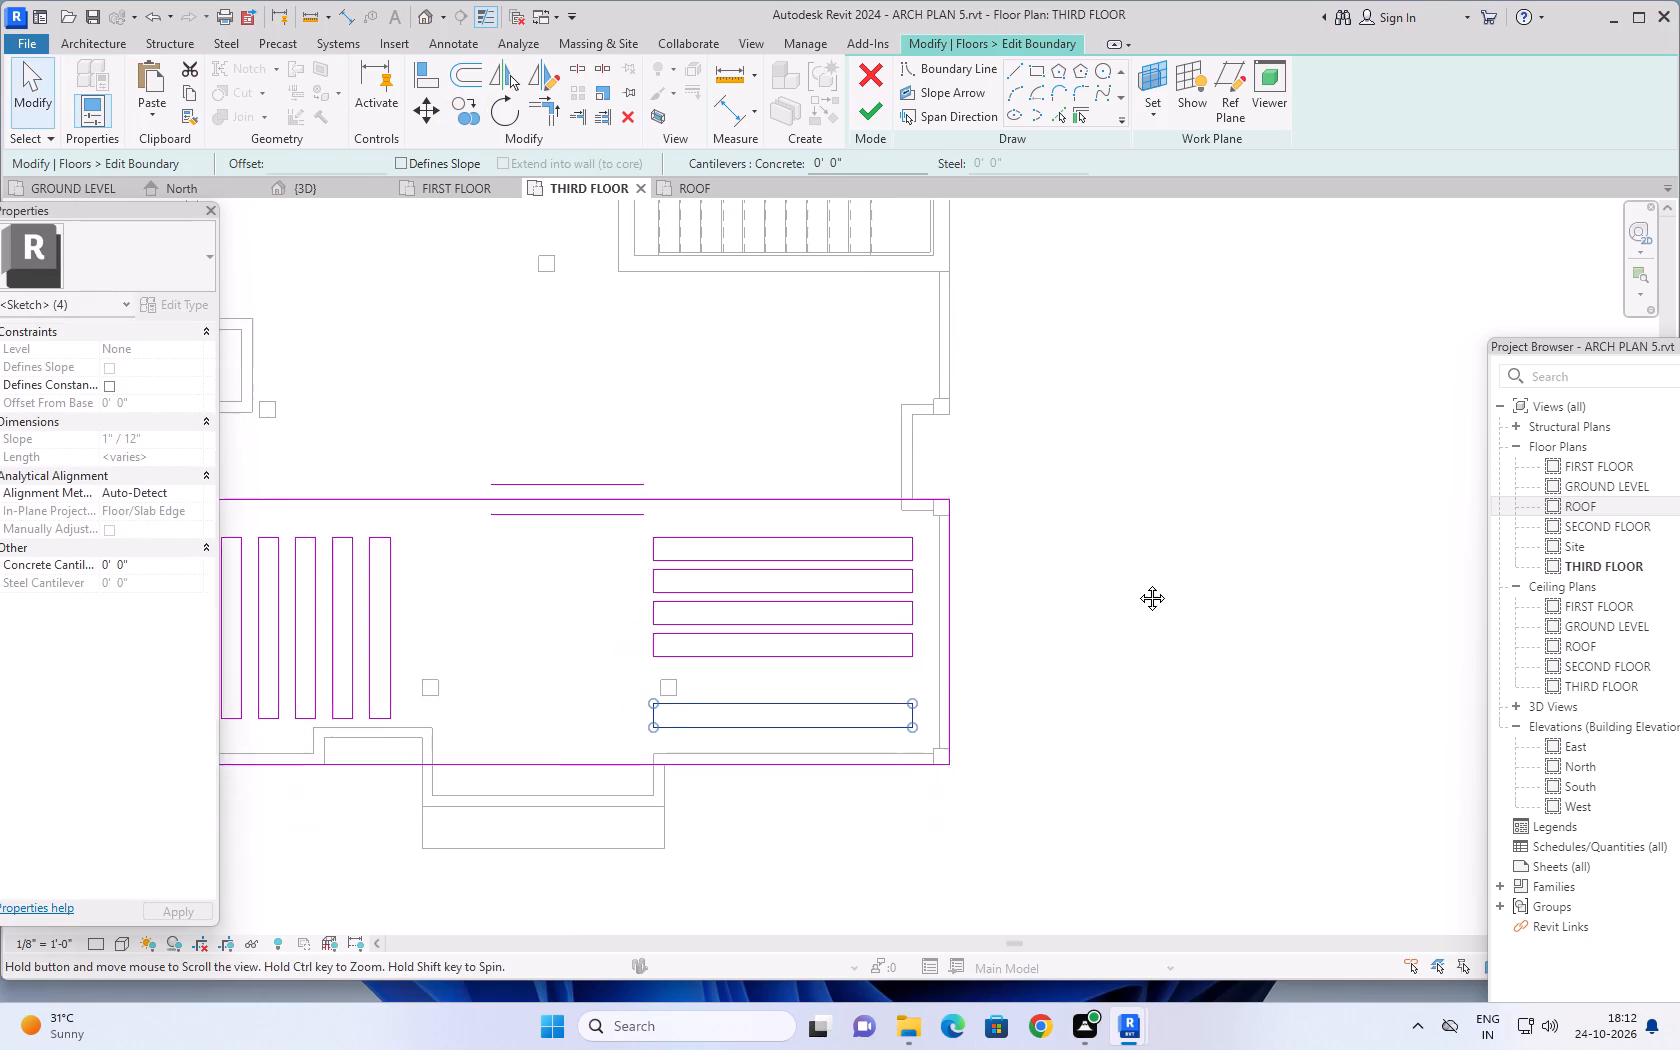
{"action": "middle_click_drag", "start_coordinate": [1137, 583], "coordinate": [1136, 578]}
{"action": "scroll", "coordinate": [794, 660], "scroll_direction": "up", "scroll_amount": 1}
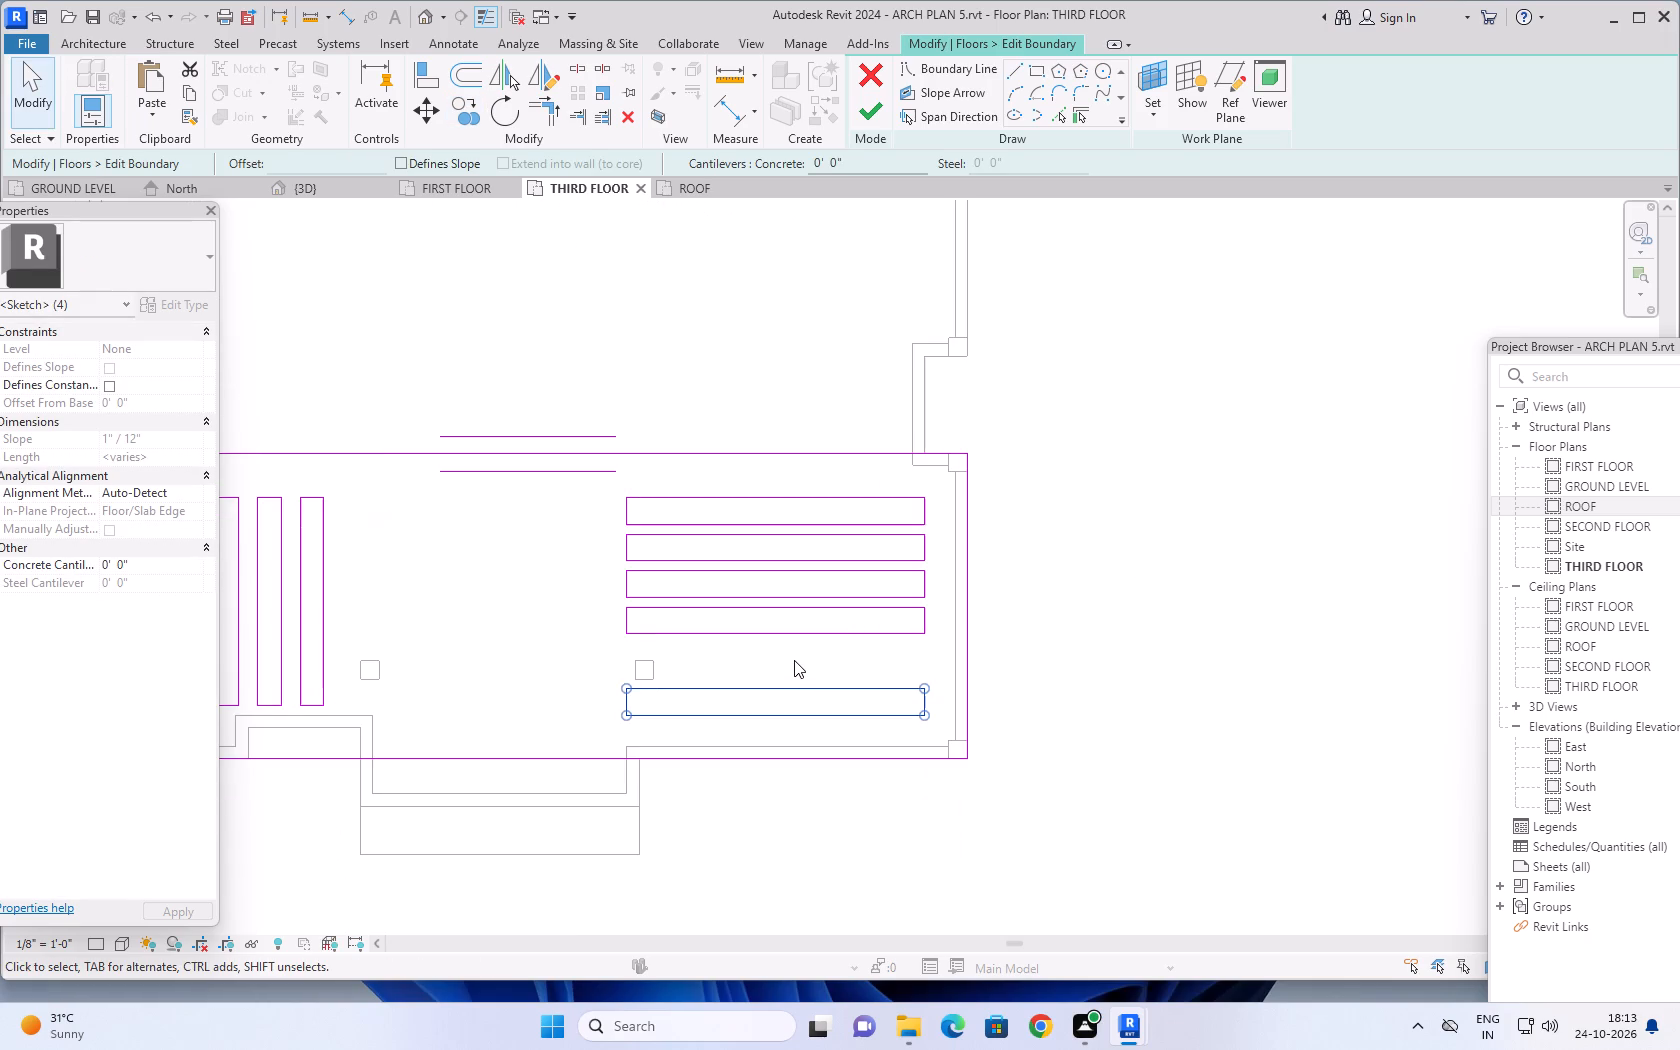
{"action": "scroll", "coordinate": [794, 660], "scroll_direction": "up", "scroll_amount": 3}
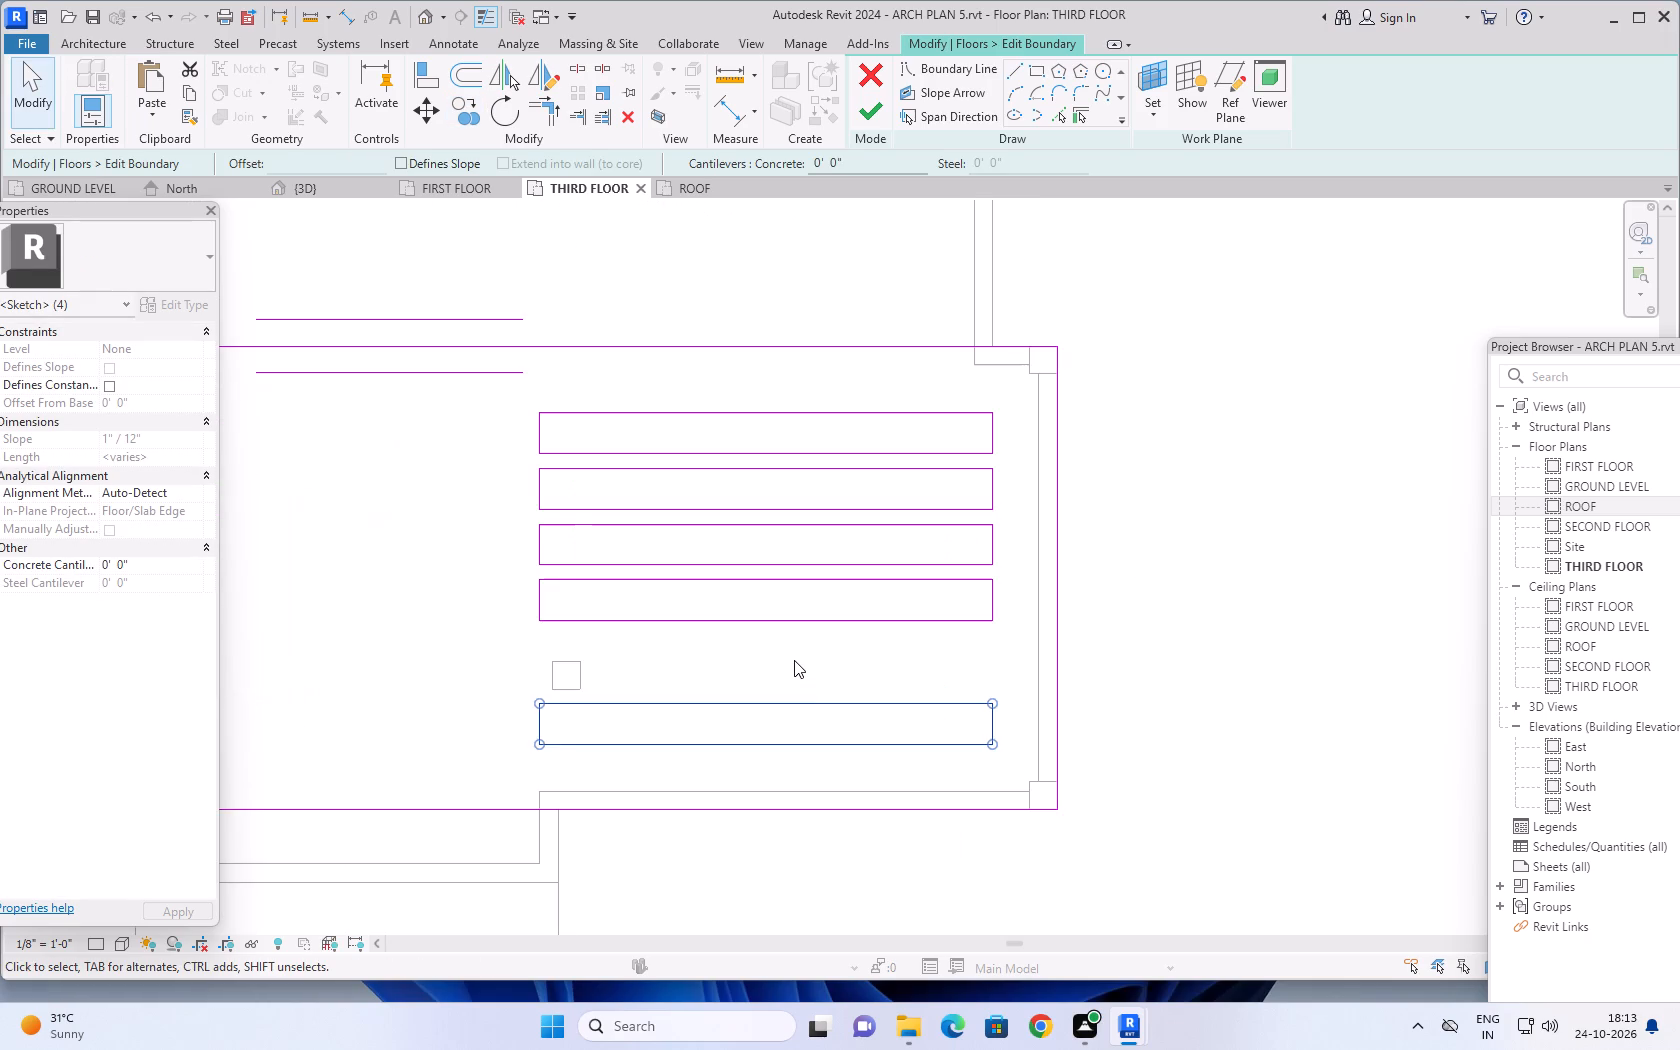
{"action": "scroll", "coordinate": [796, 658], "scroll_direction": "down", "scroll_amount": 3}
{"action": "scroll", "coordinate": [820, 659], "scroll_direction": "up", "scroll_amount": 1}
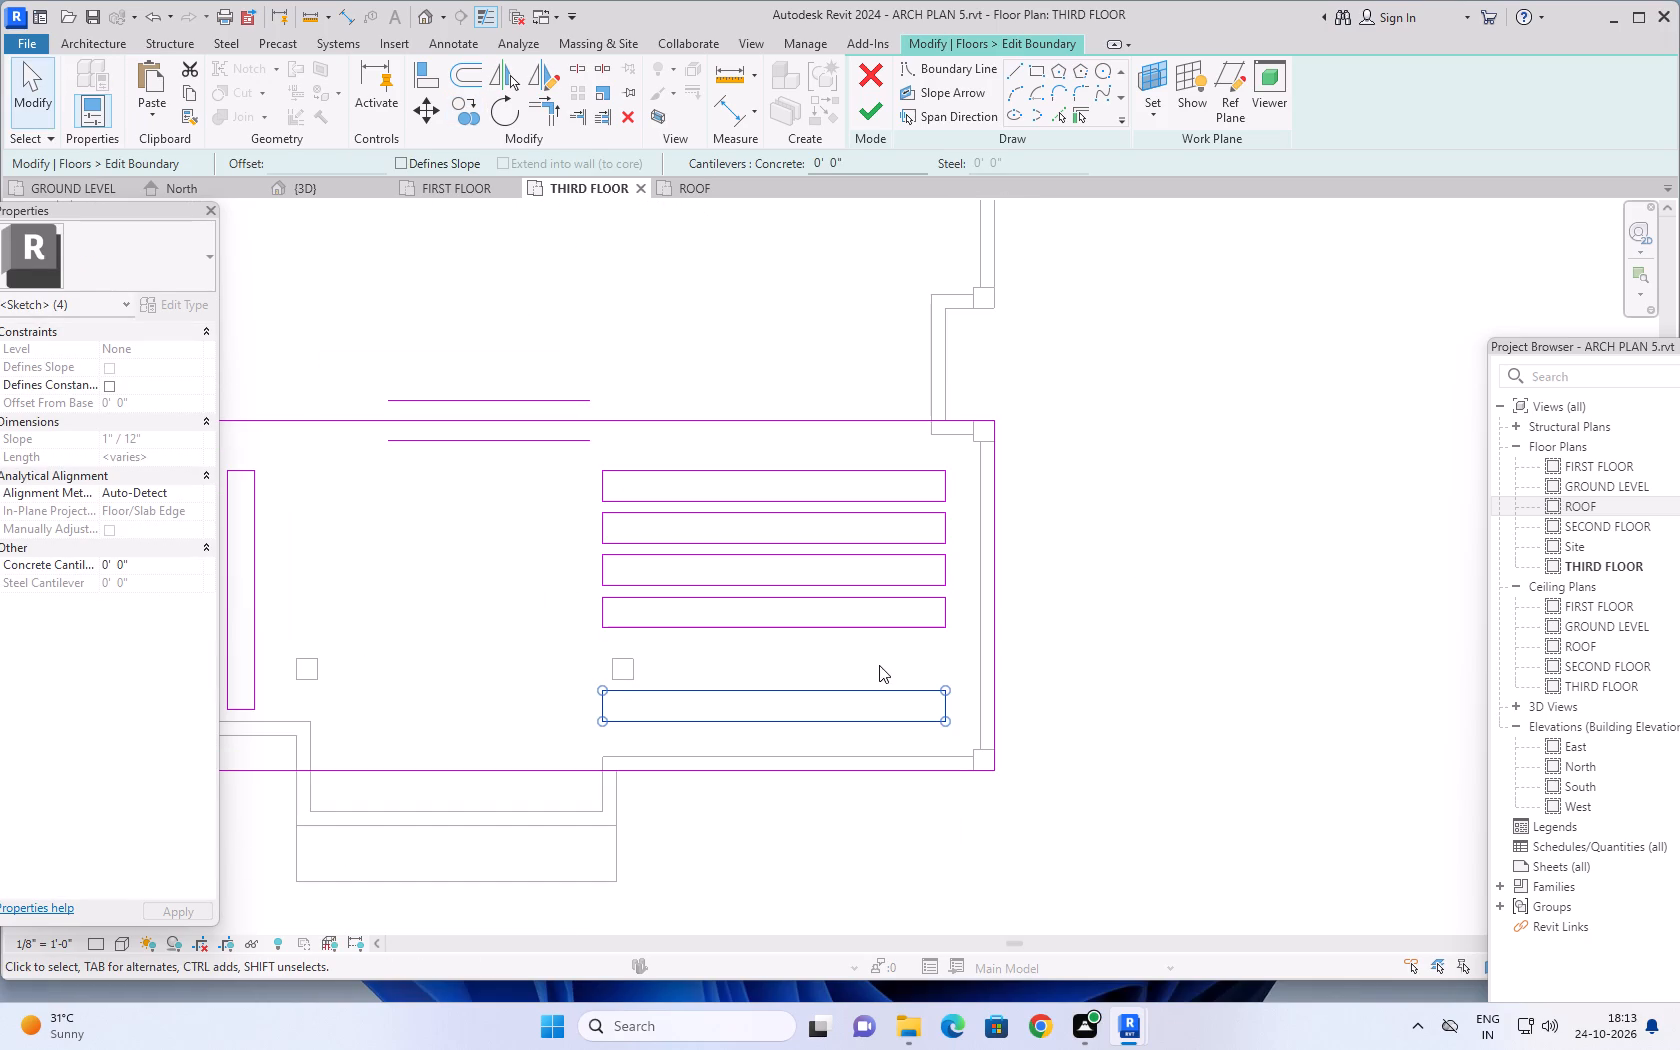
{"action": "left_click", "coordinate": [455, 106]}
{"action": "left_click", "coordinate": [949, 723]}
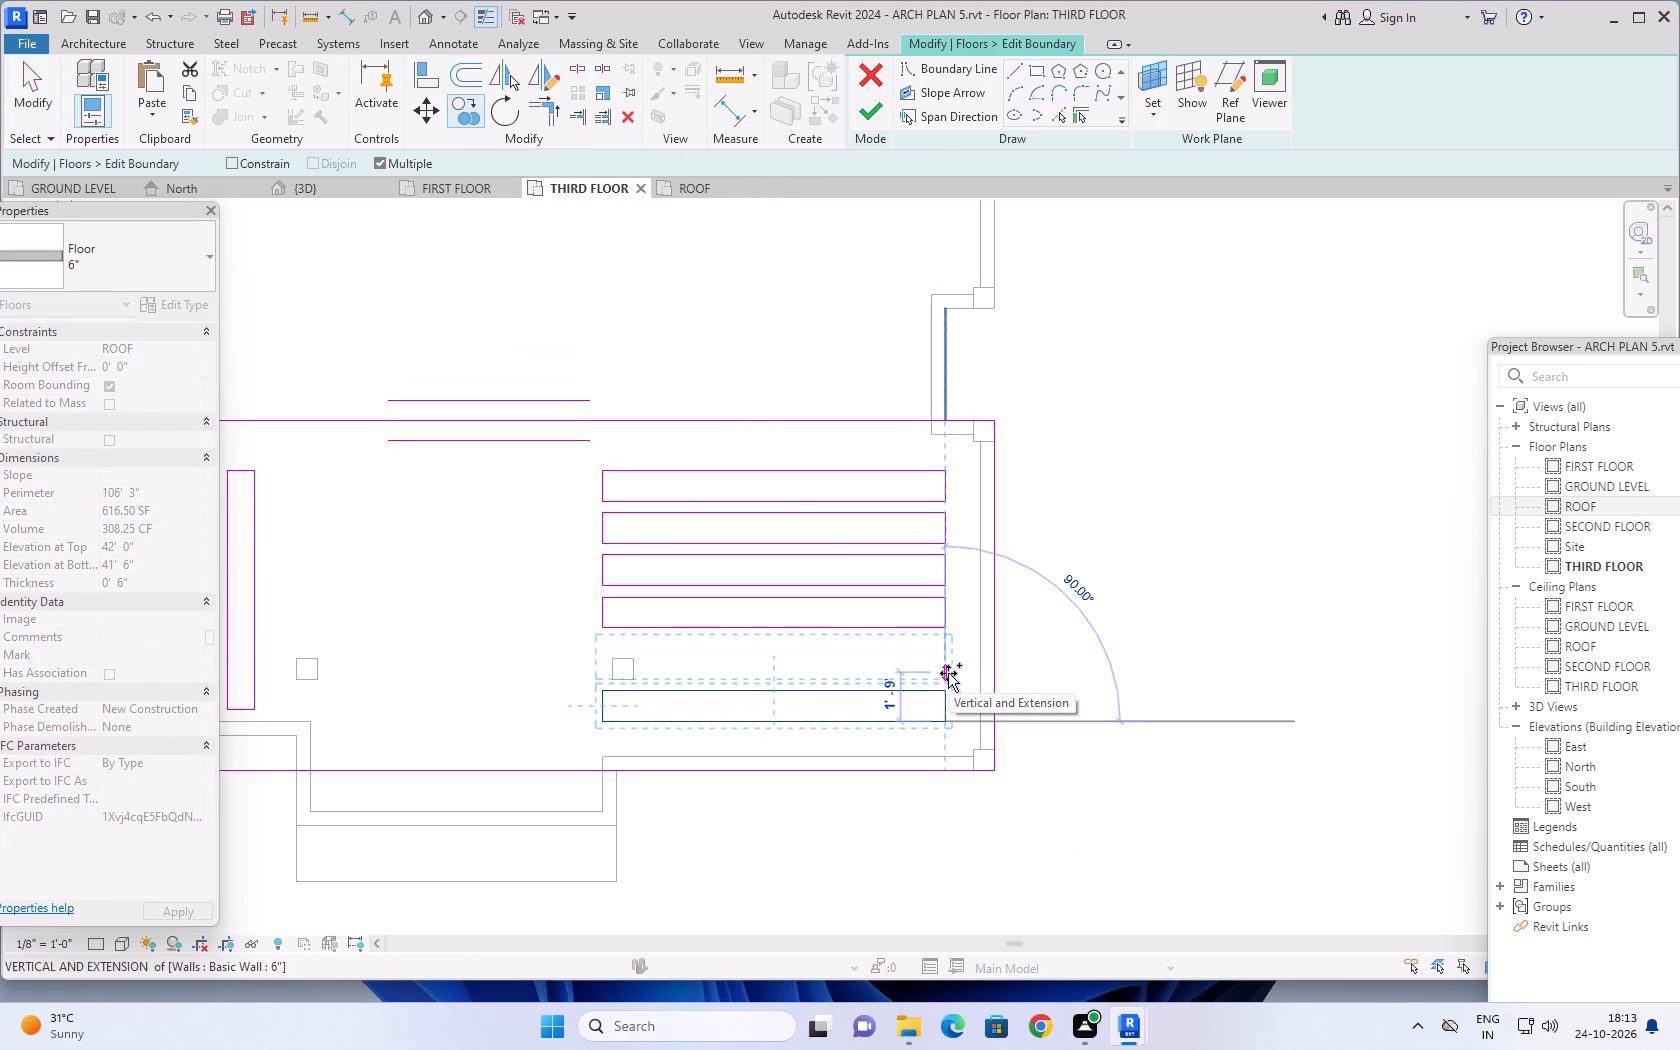
{"action": "left_click", "coordinate": [948, 673]}
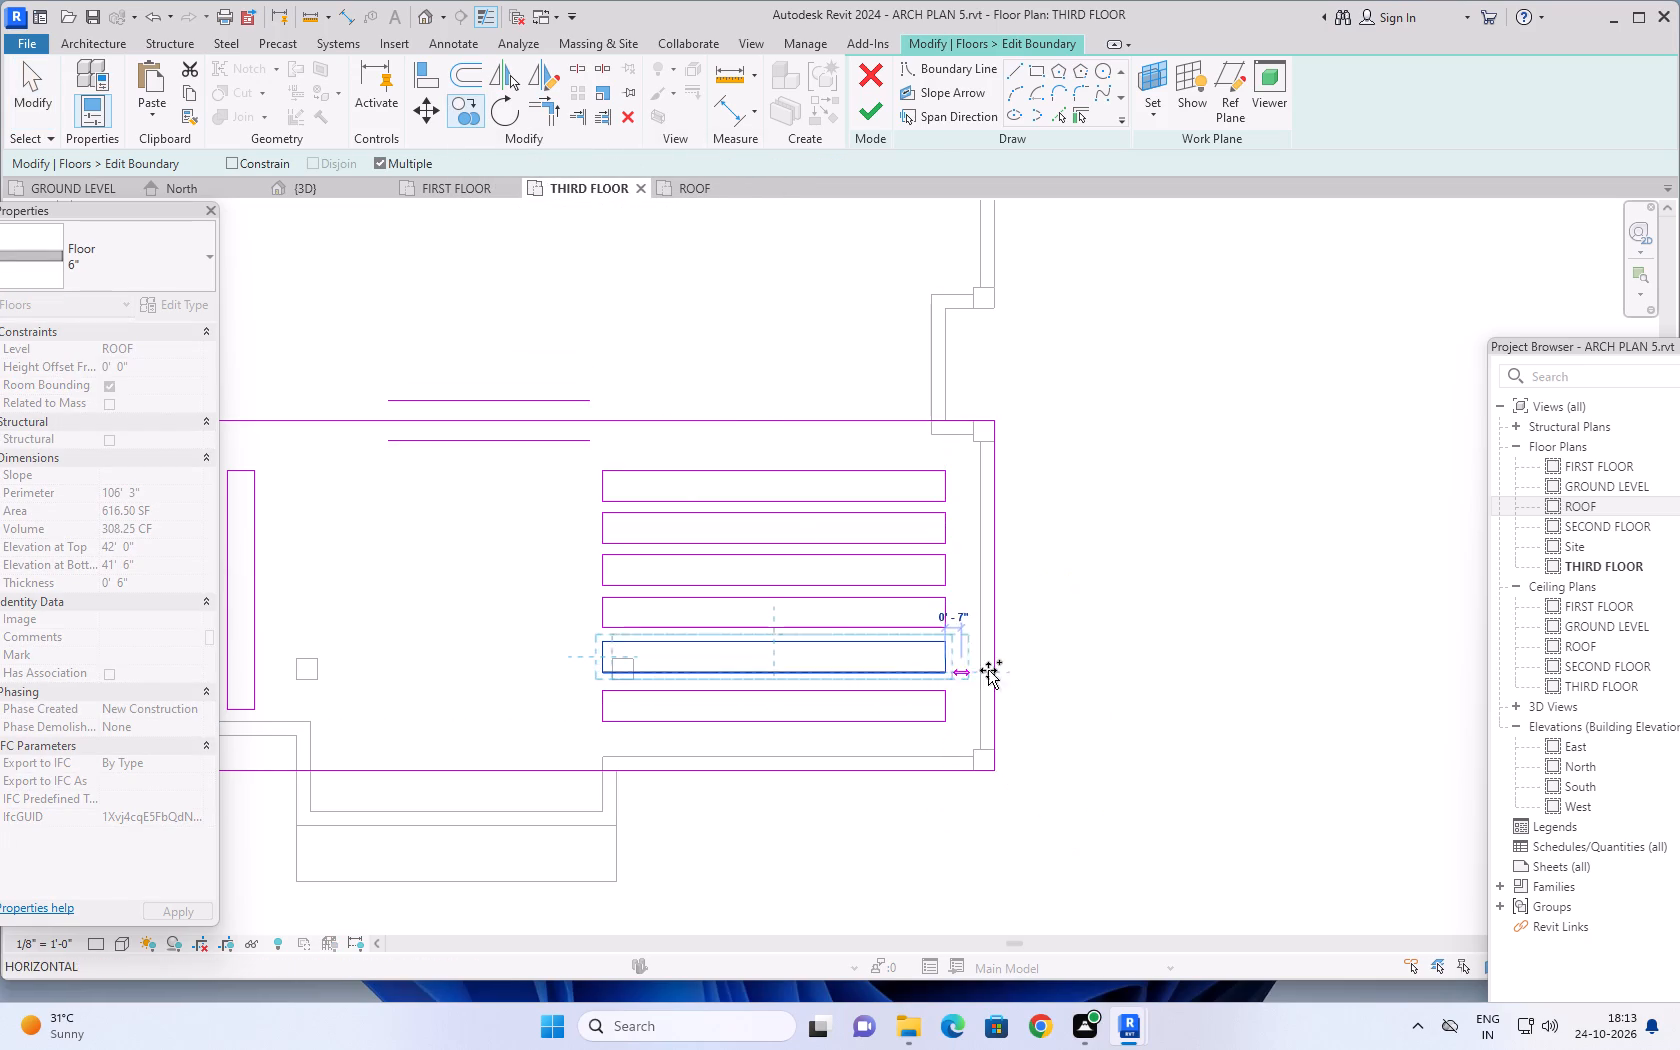
{"action": "key", "text": "Escape"}
Copy the easternmost narrow front-to-back opening twice toward the east, spaced about 1'-9" apart.
{"action": "scroll", "coordinate": [1239, 612], "scroll_direction": "down", "scroll_amount": 3}
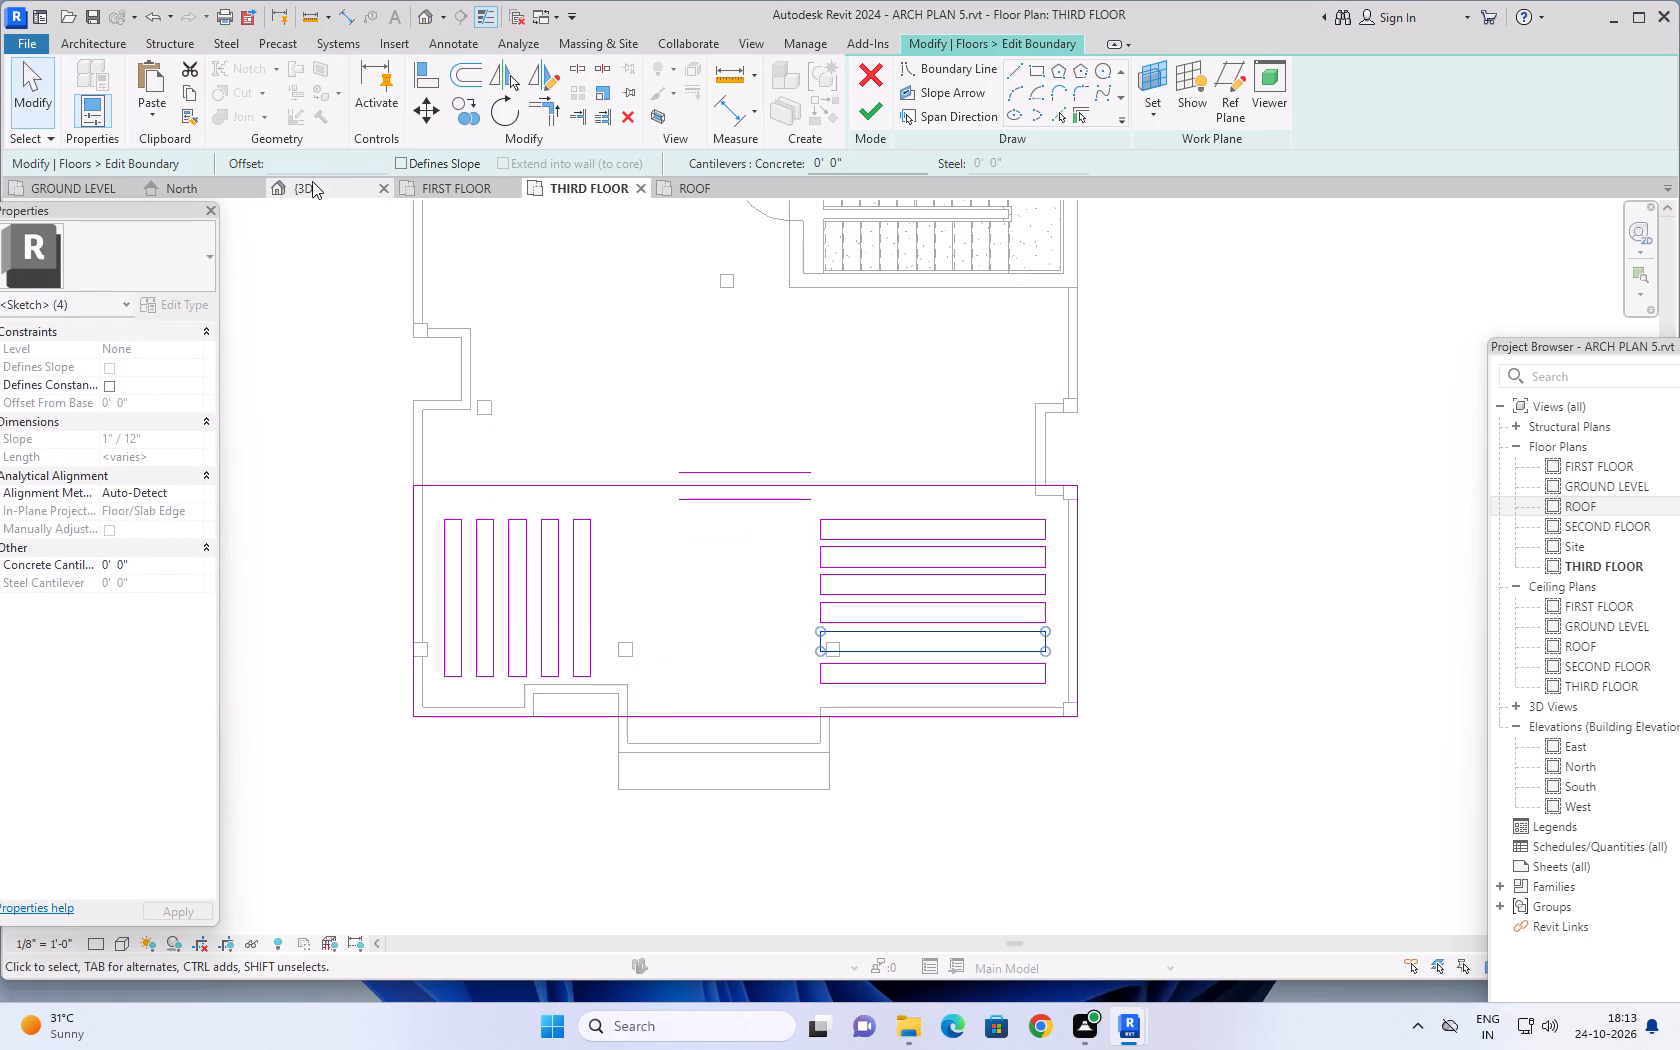
{"action": "middle_click_drag", "start_coordinate": [708, 592], "coordinate": [677, 539]}
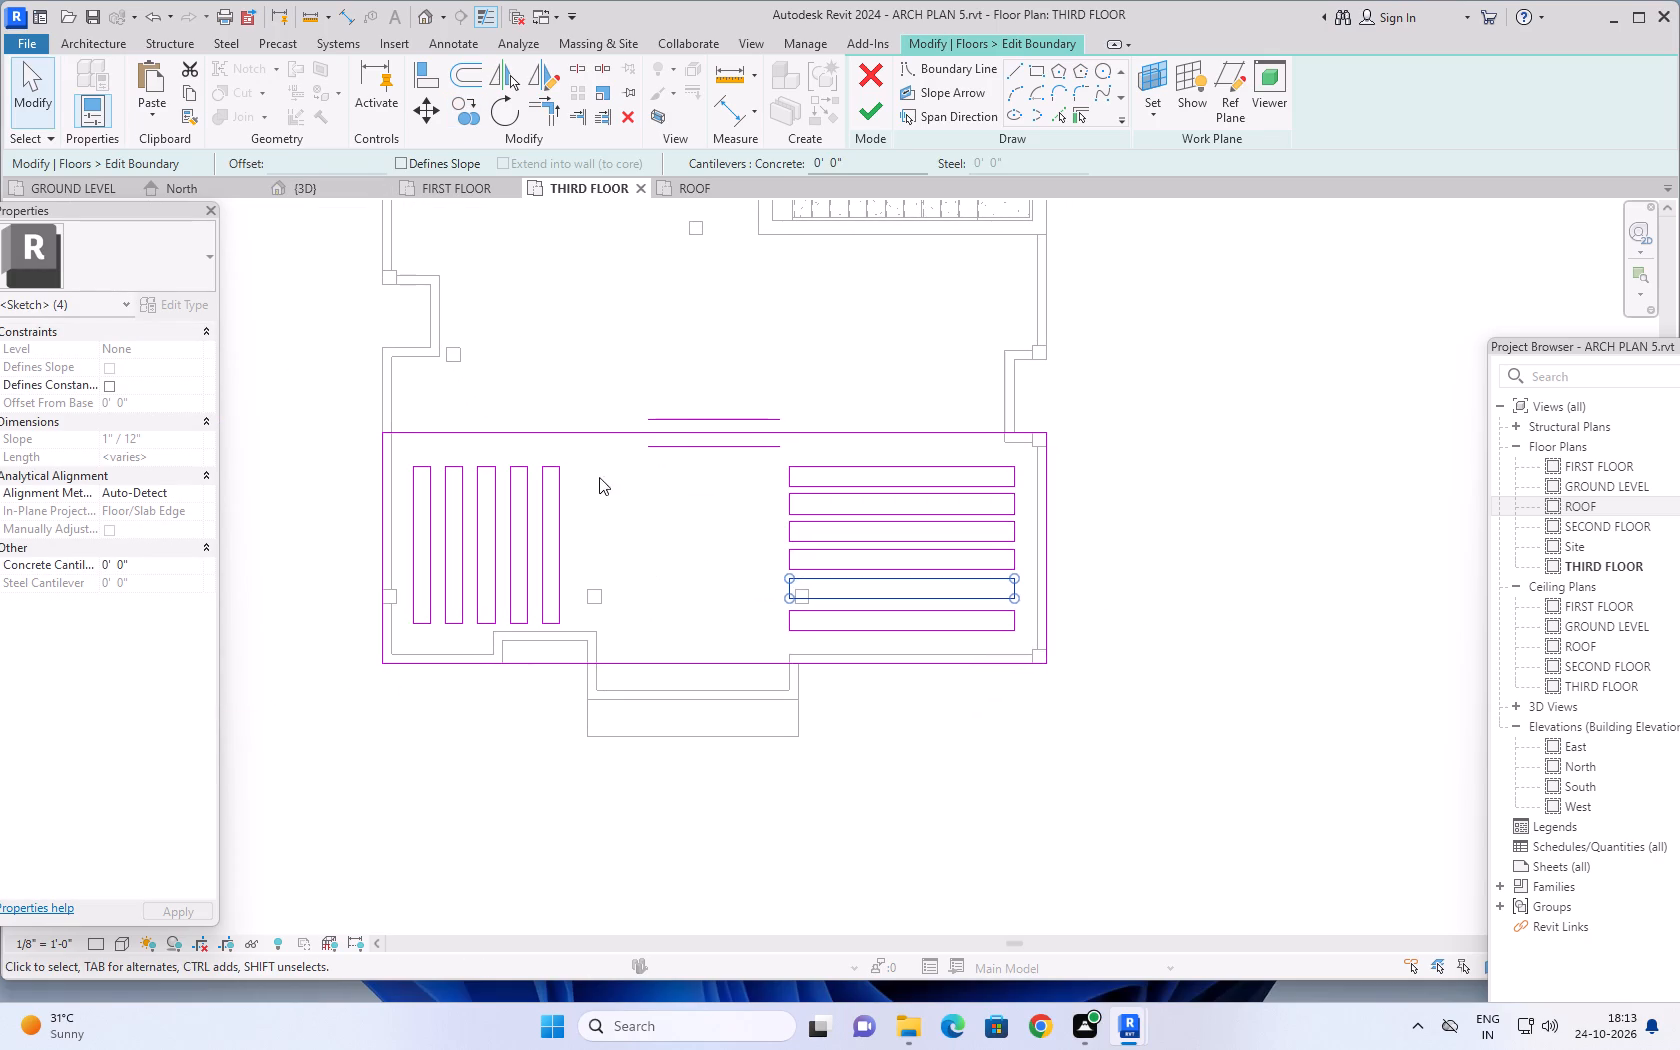
{"action": "left_click", "coordinate": [586, 449]}
{"action": "key", "text": "Escape"}
{"action": "key", "text": "Escape"}
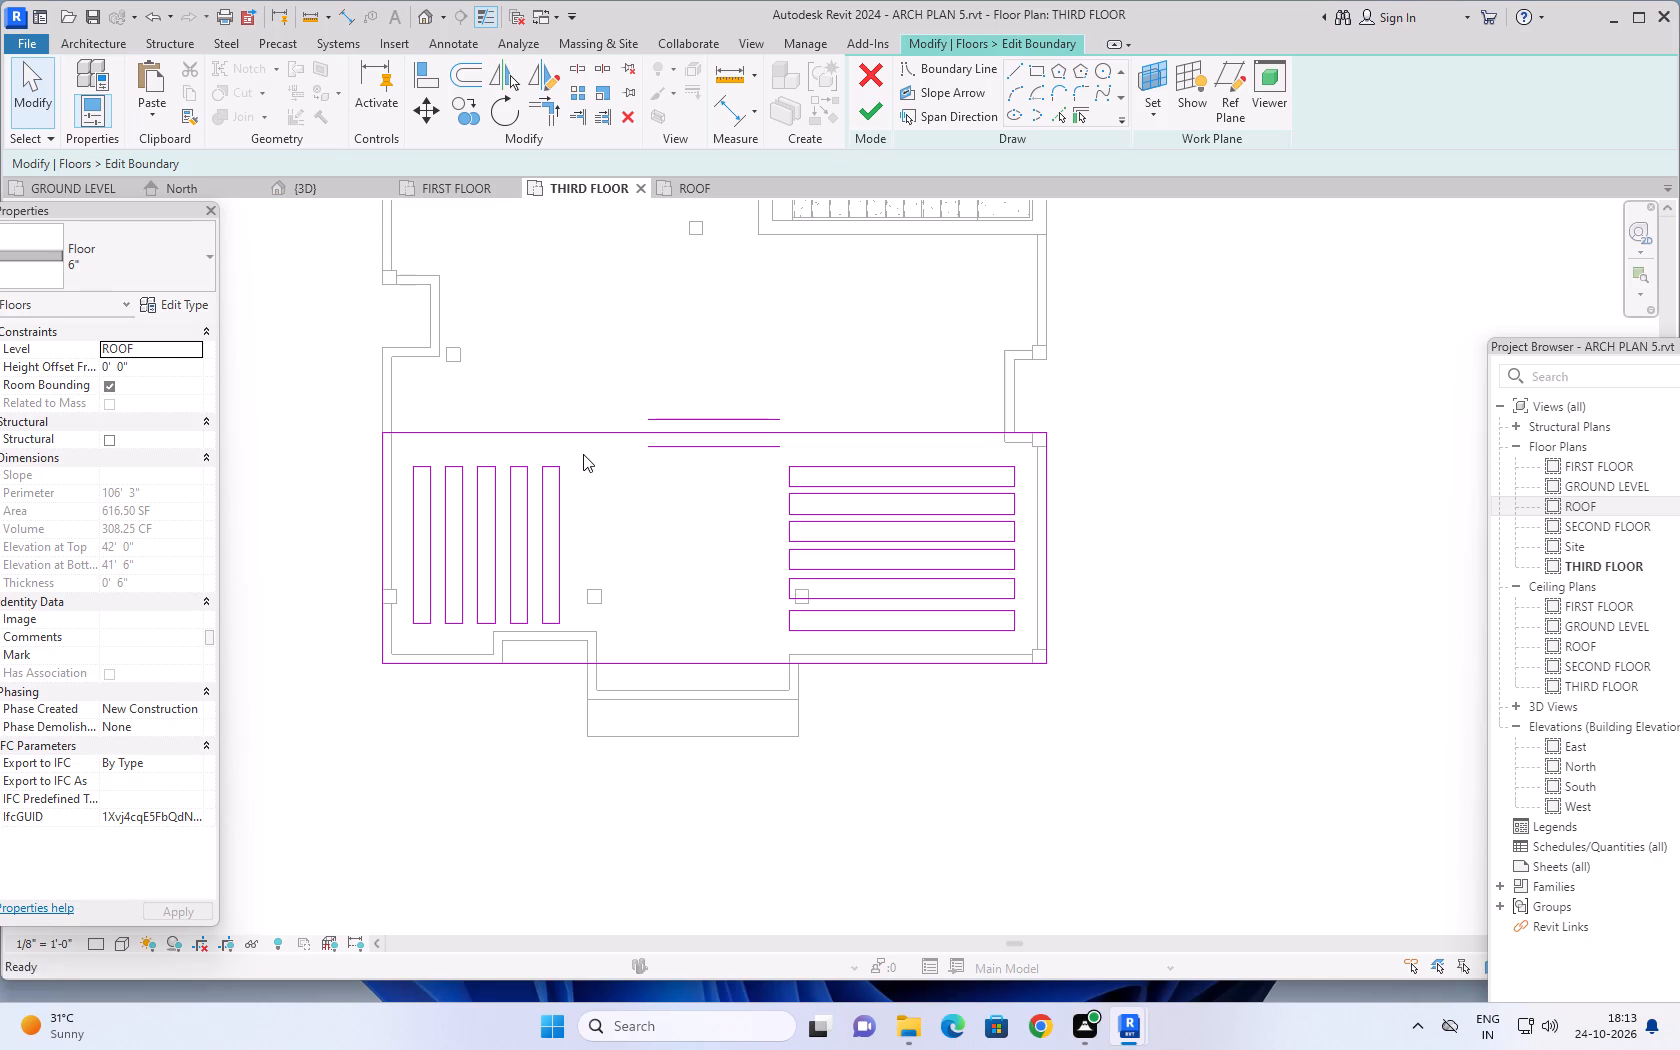
{"action": "left_click_drag", "start_coordinate": [583, 449], "coordinate": [539, 620]}
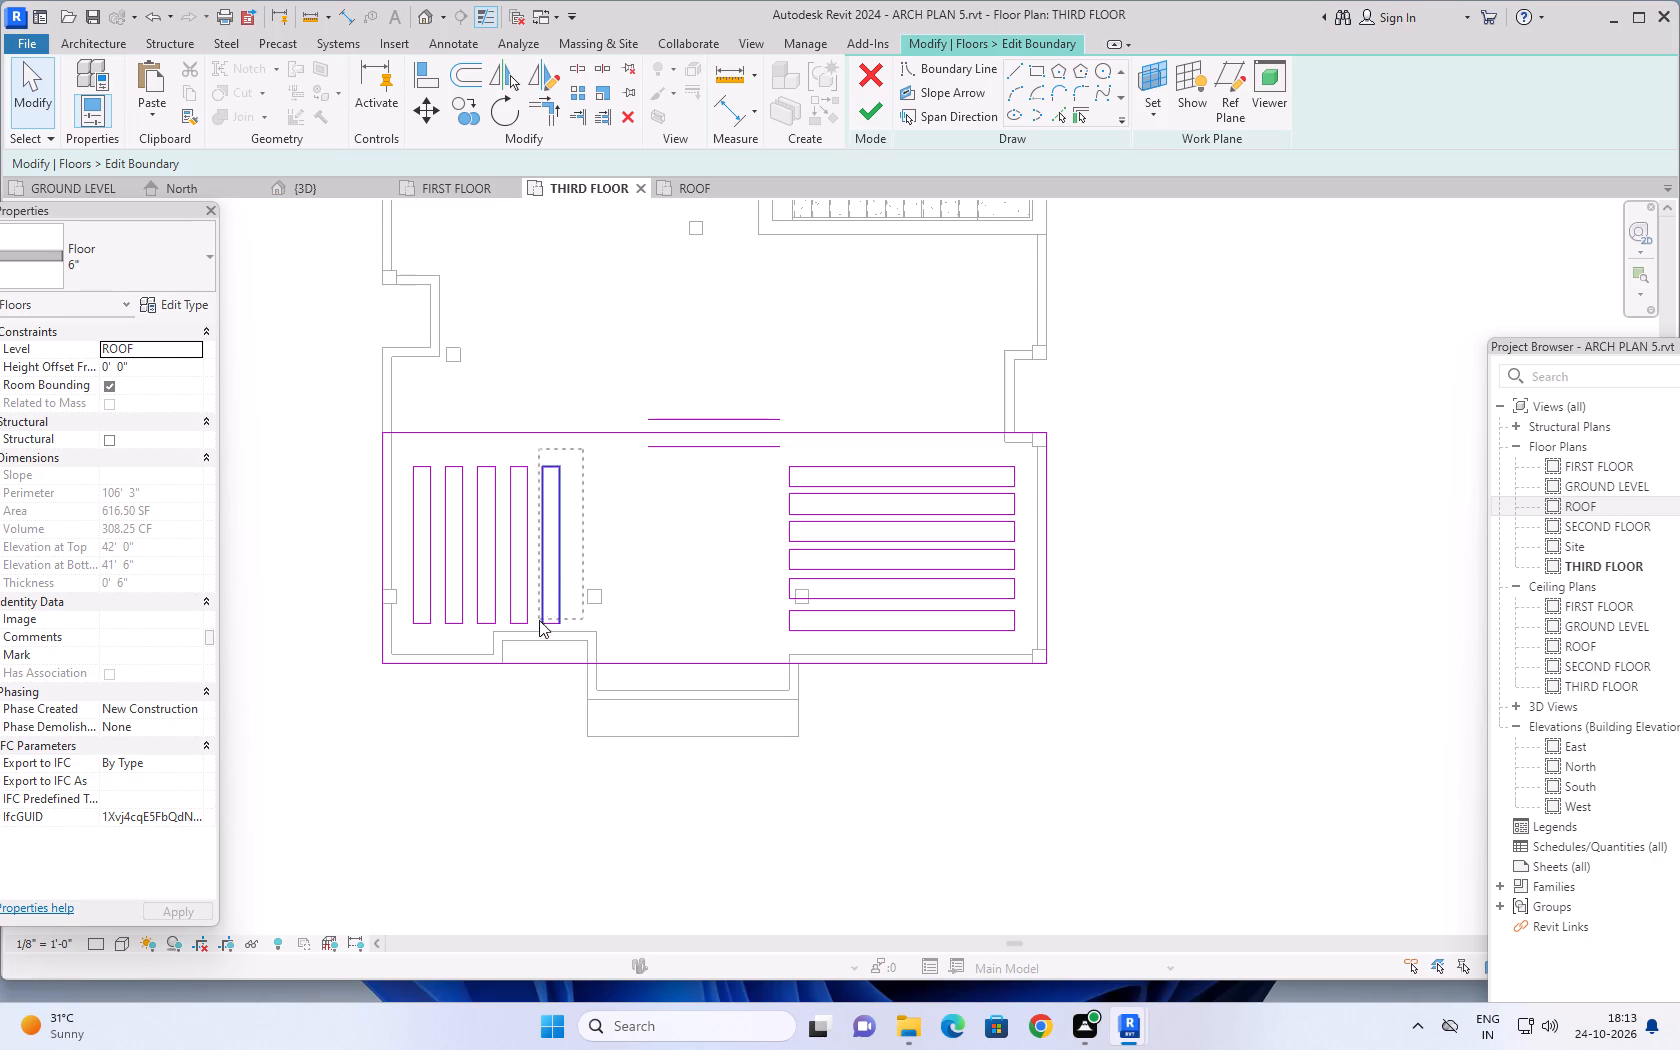
{"action": "left_click_drag", "start_coordinate": [539, 620], "coordinate": [541, 627]}
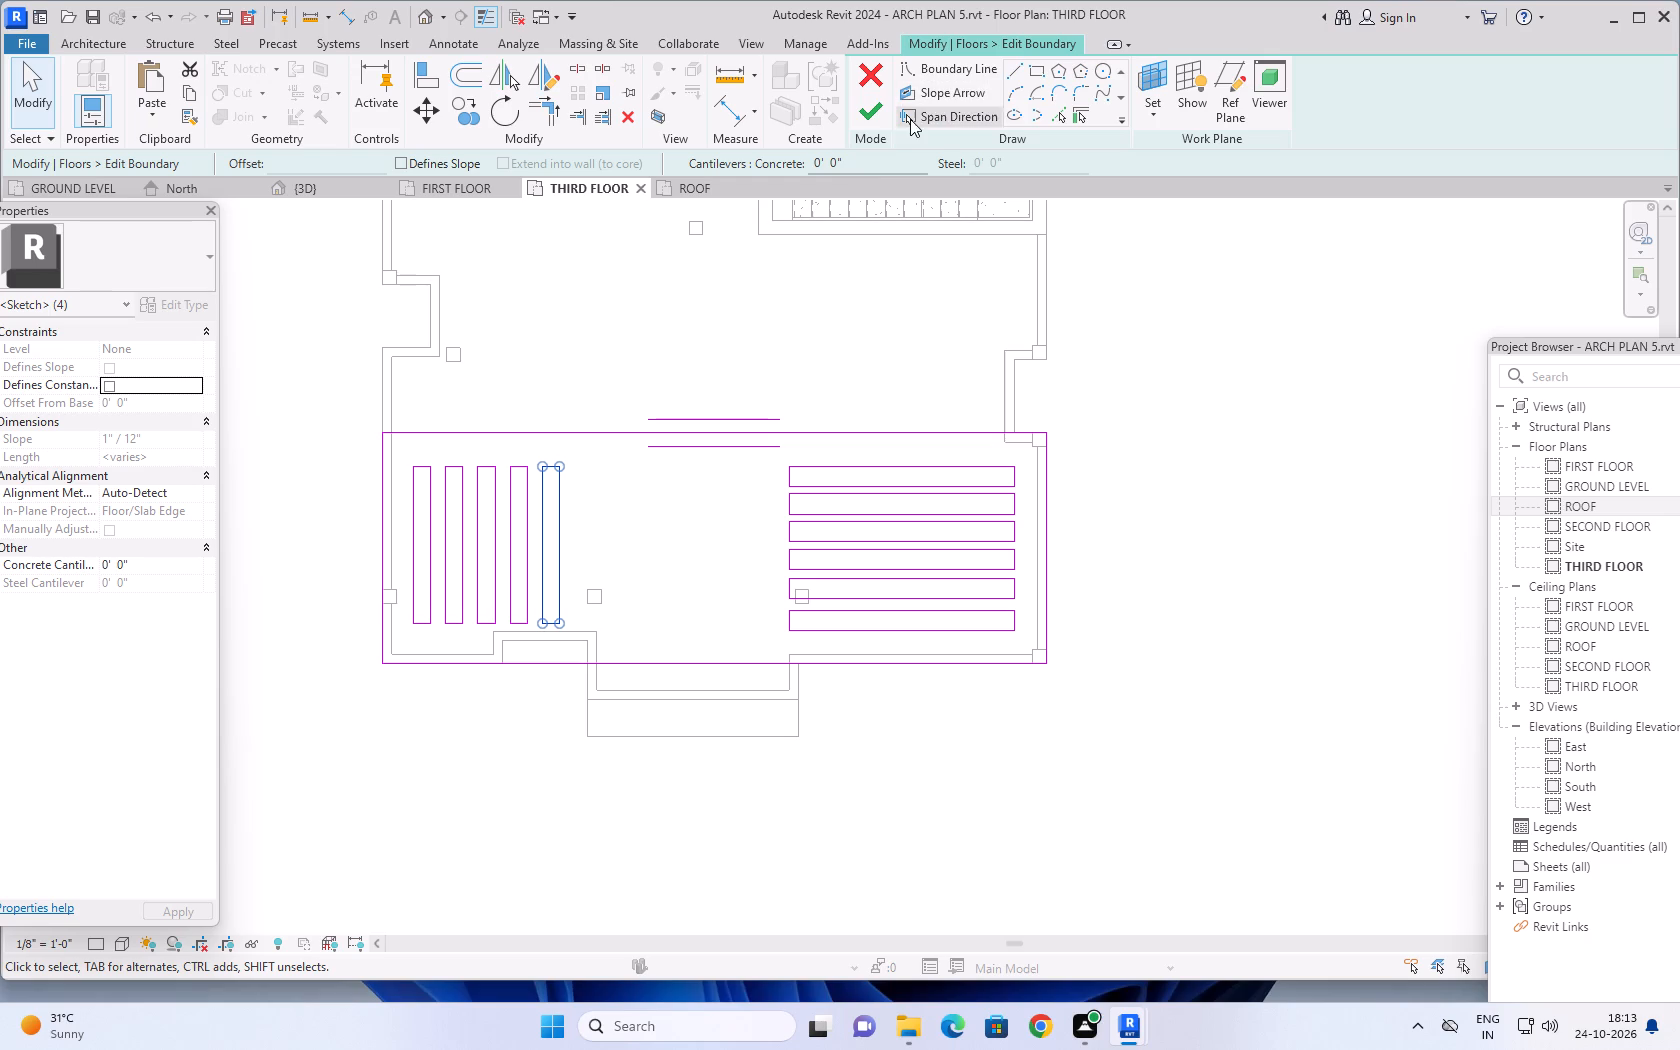
{"action": "left_click", "coordinate": [467, 110]}
{"action": "scroll", "coordinate": [537, 627], "scroll_direction": "up", "scroll_amount": 3}
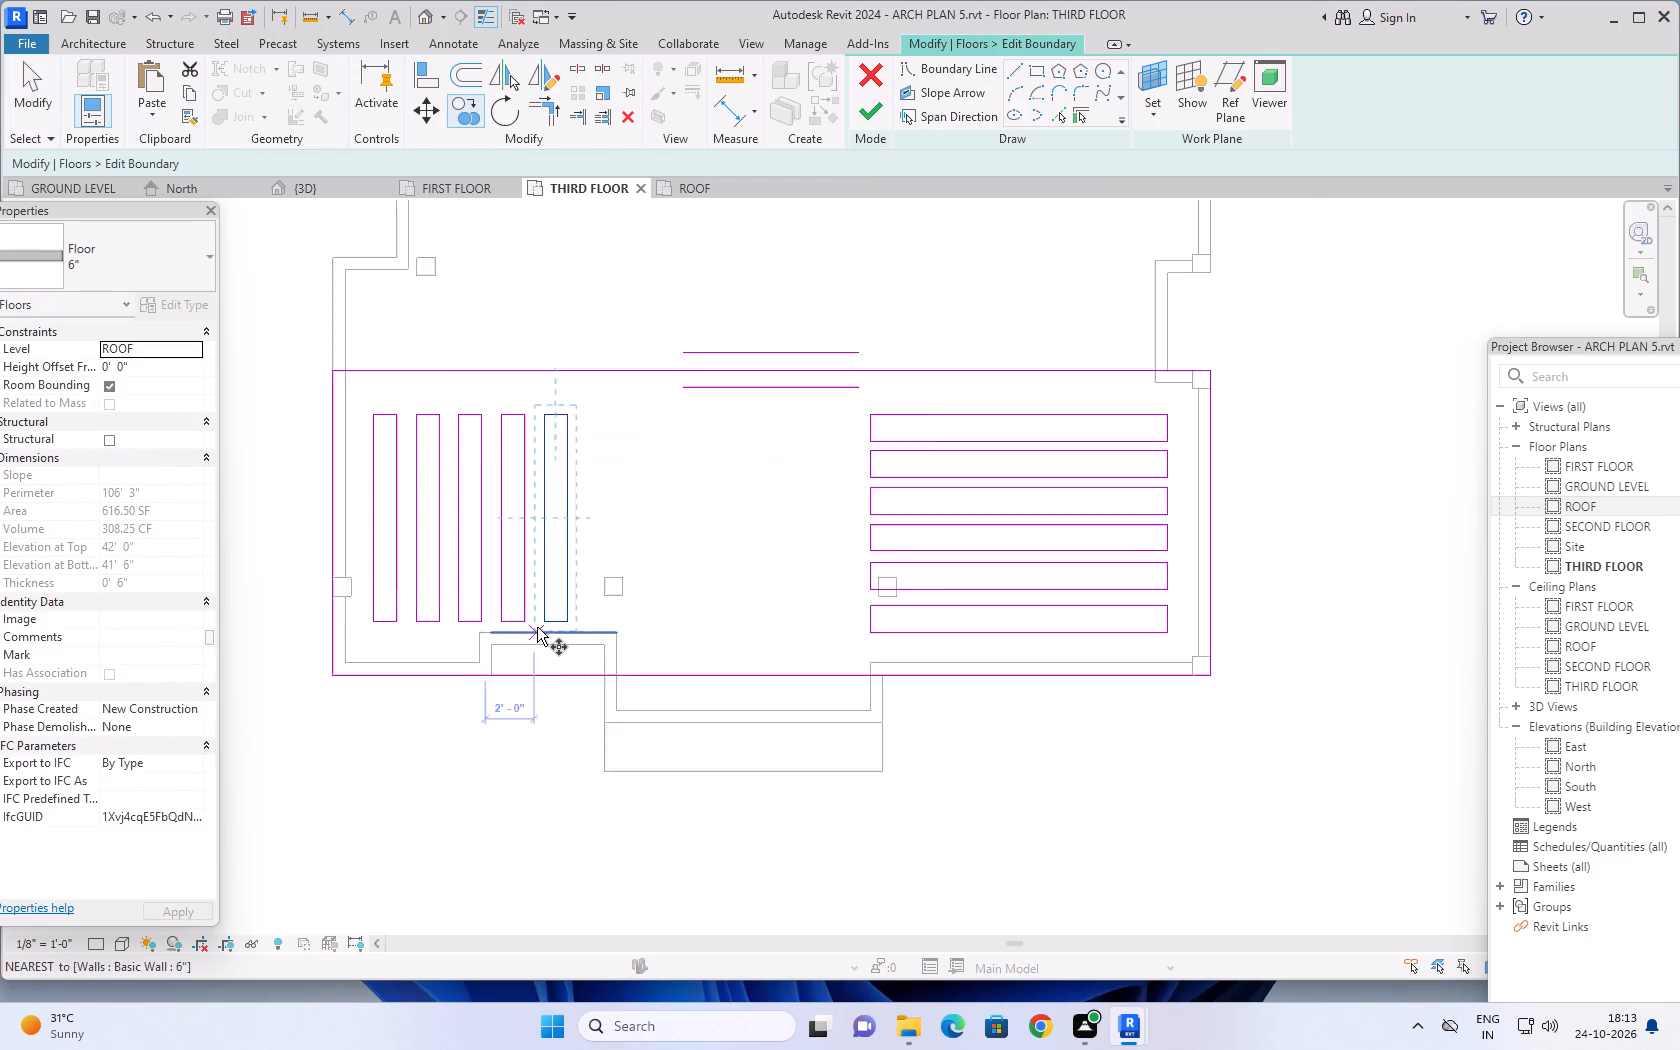
{"action": "left_click", "coordinate": [544, 617]}
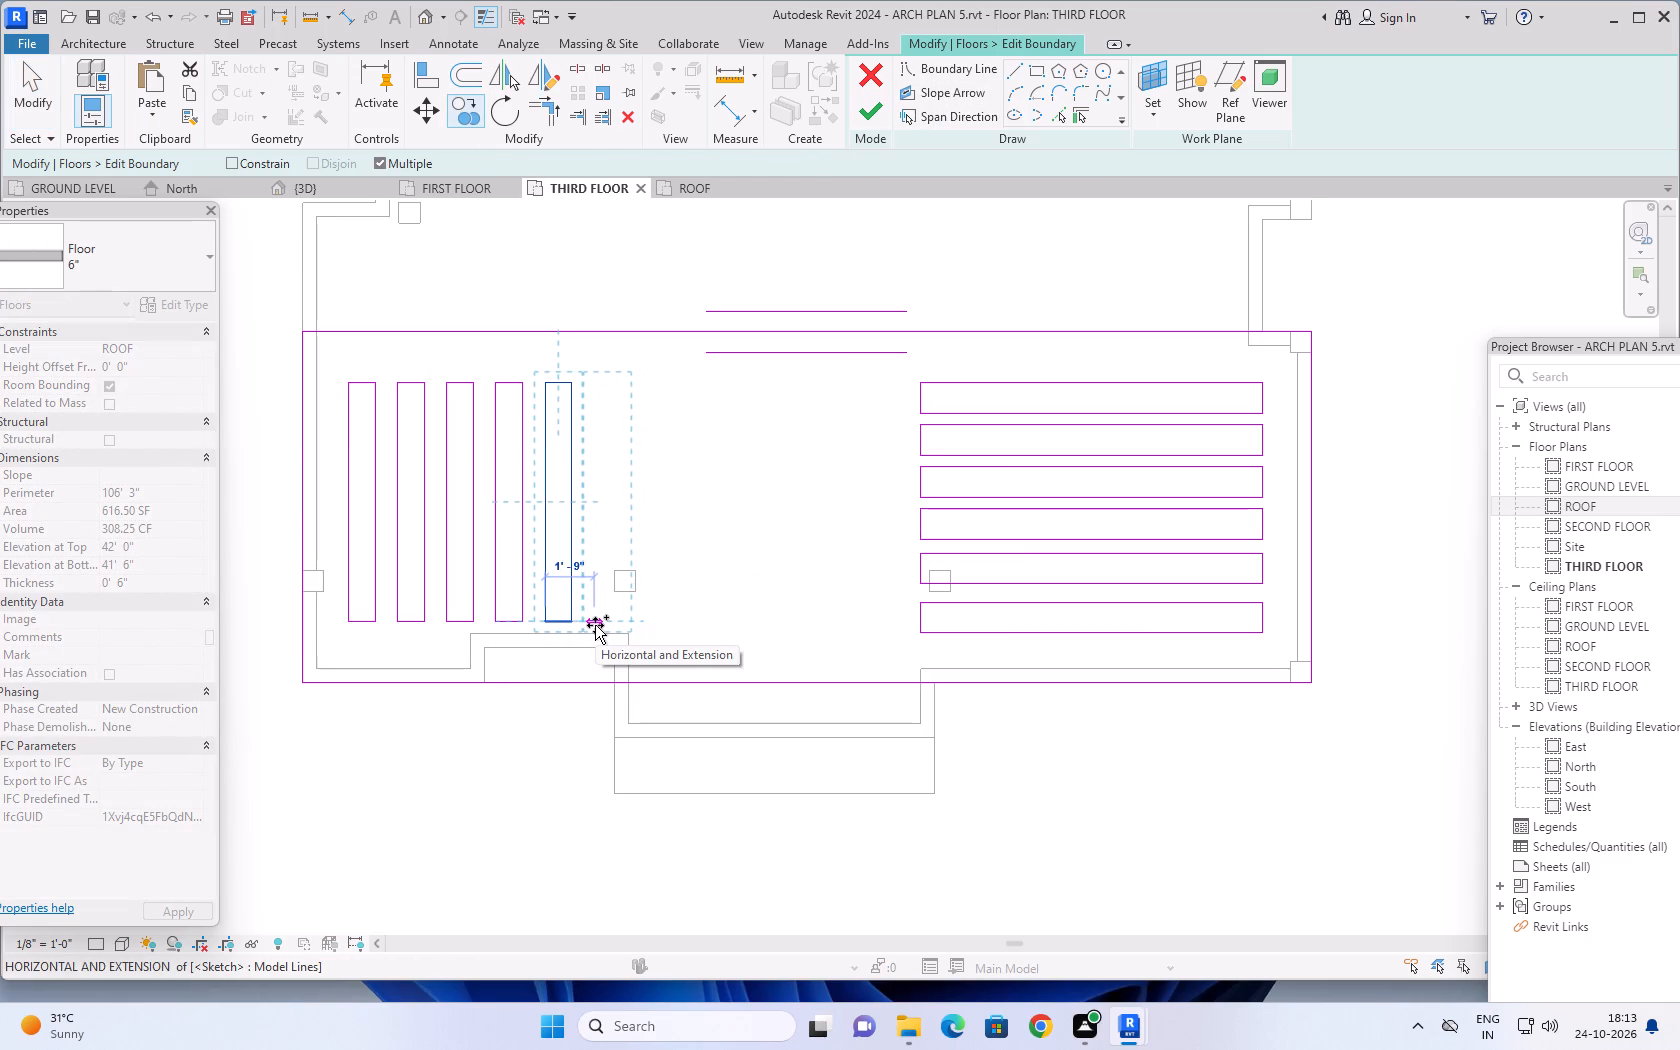
{"action": "left_click", "coordinate": [595, 625]}
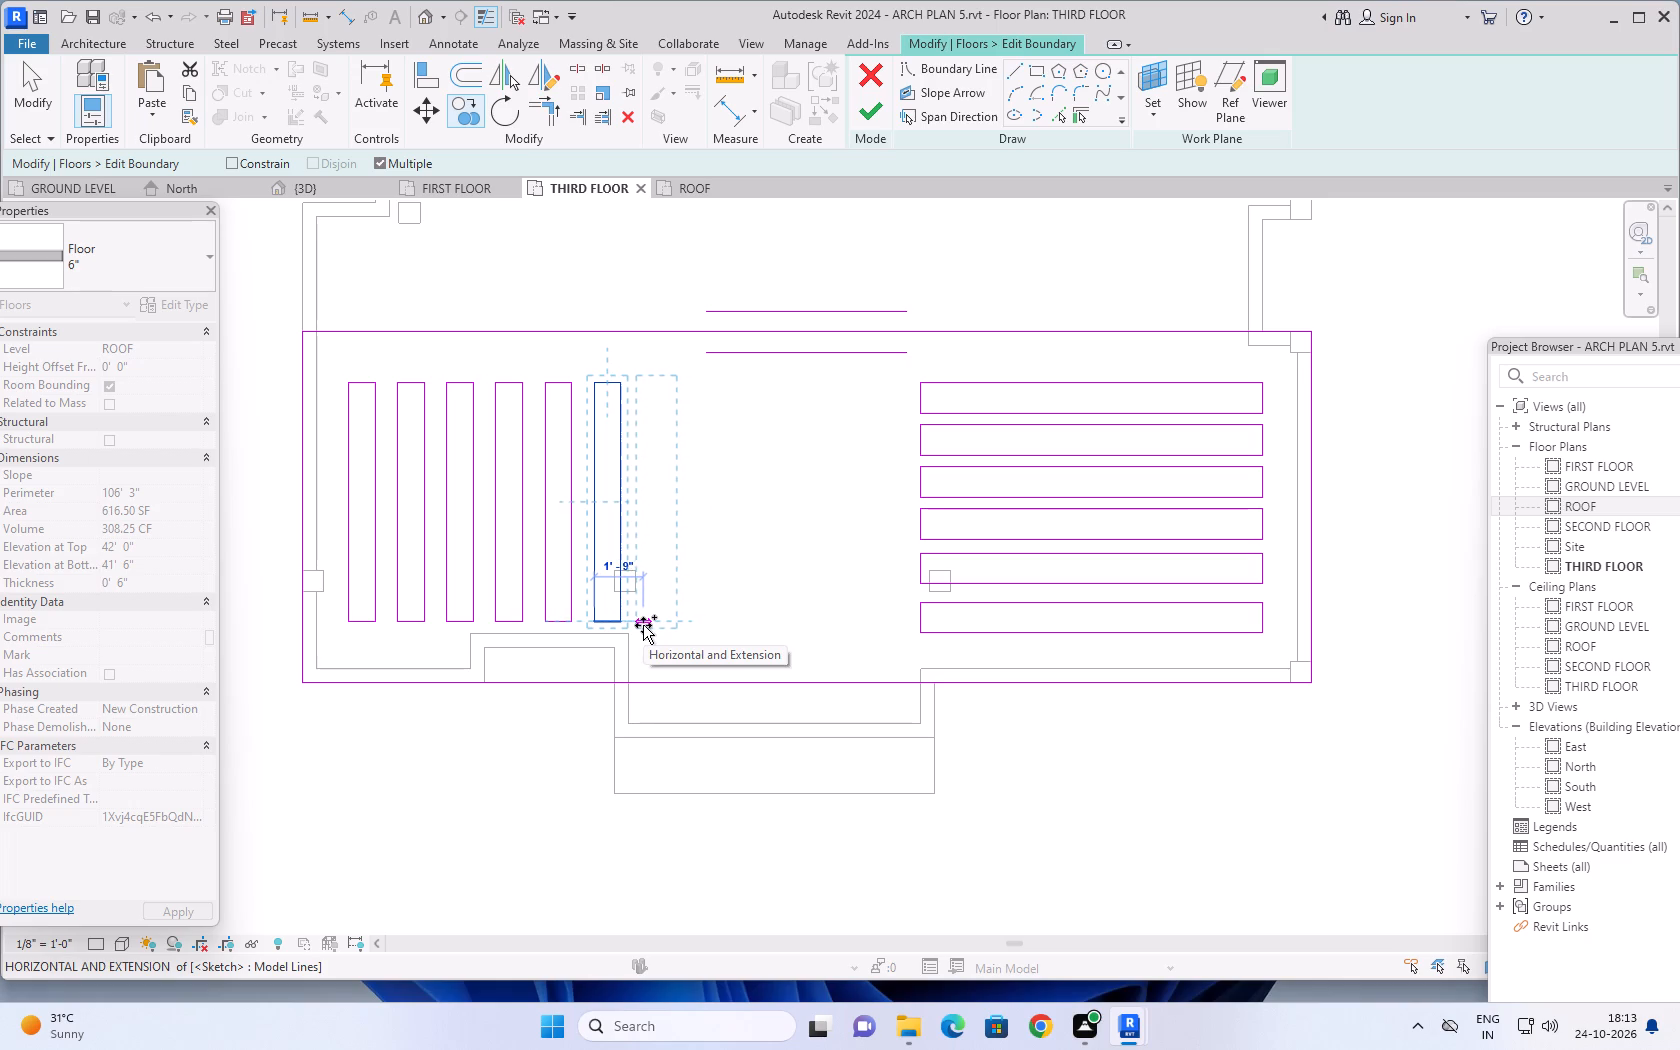
{"action": "left_click", "coordinate": [643, 625]}
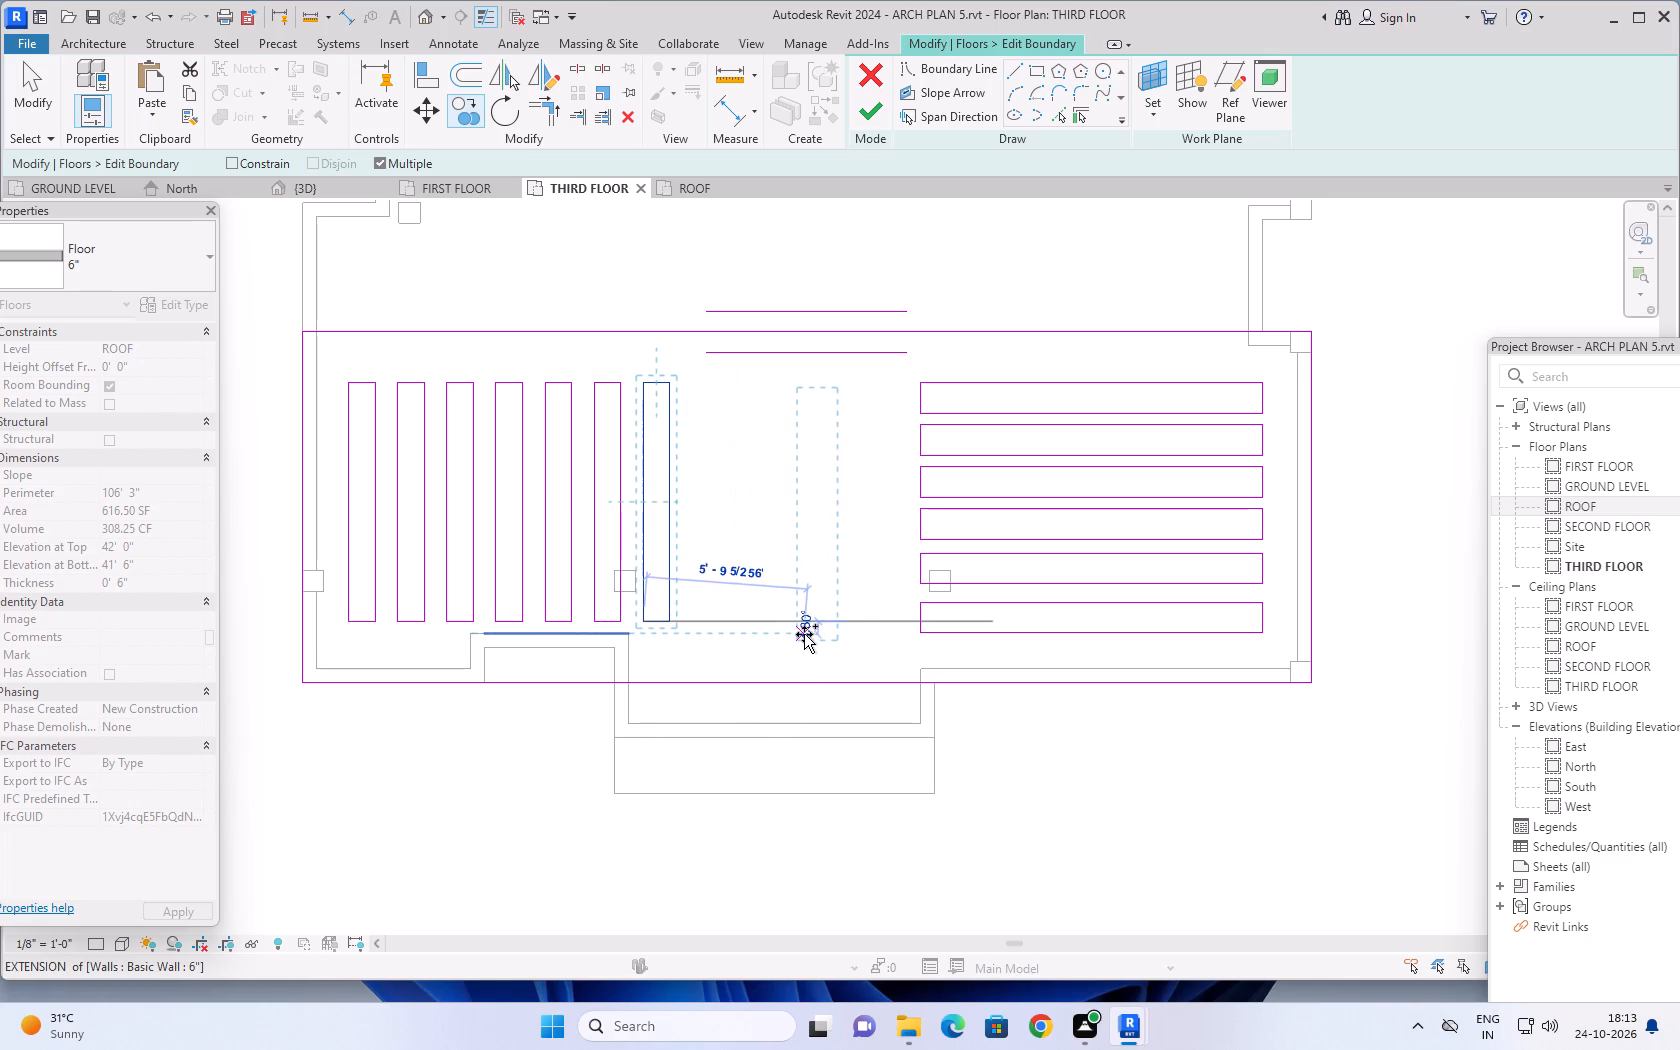
{"action": "key", "text": "Escape"}
{"action": "key", "text": "Escape"}
Switch to the {3D} view and finish the floor slab's boundary edit.
{"action": "scroll", "coordinate": [810, 634], "scroll_direction": "down", "scroll_amount": 2}
{"action": "middle_click_drag", "start_coordinate": [808, 632], "coordinate": [793, 551]}
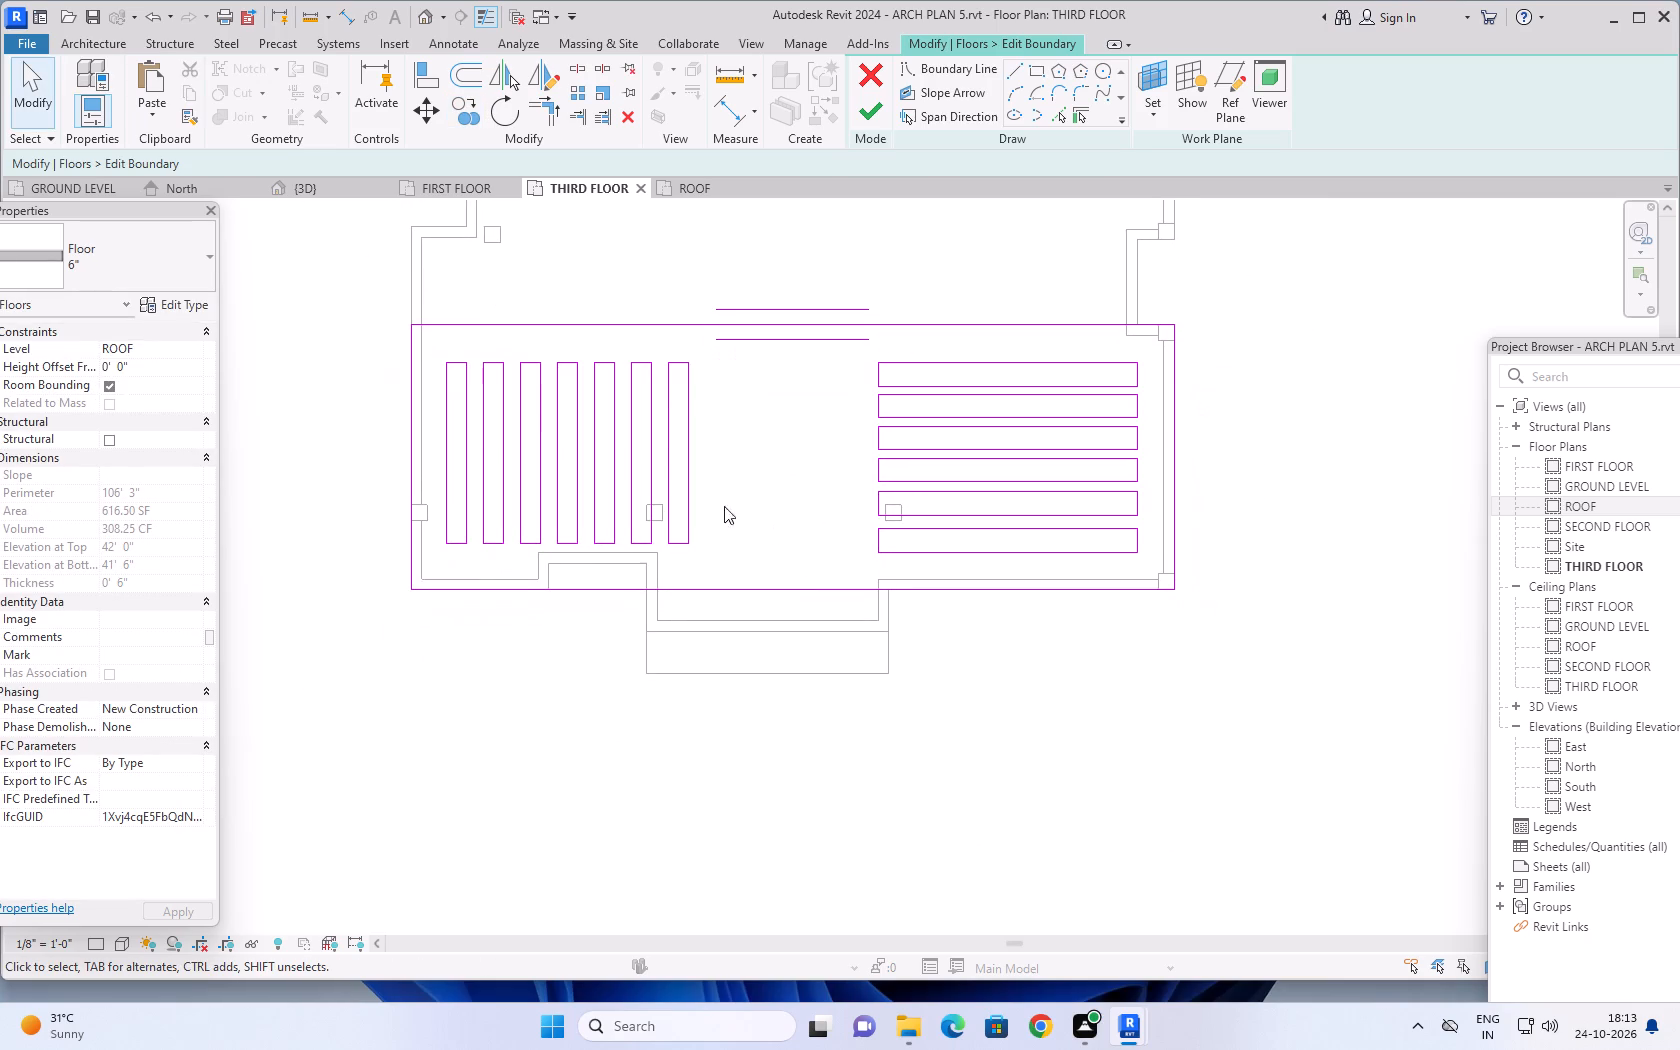
{"action": "left_click", "coordinate": [316, 184]}
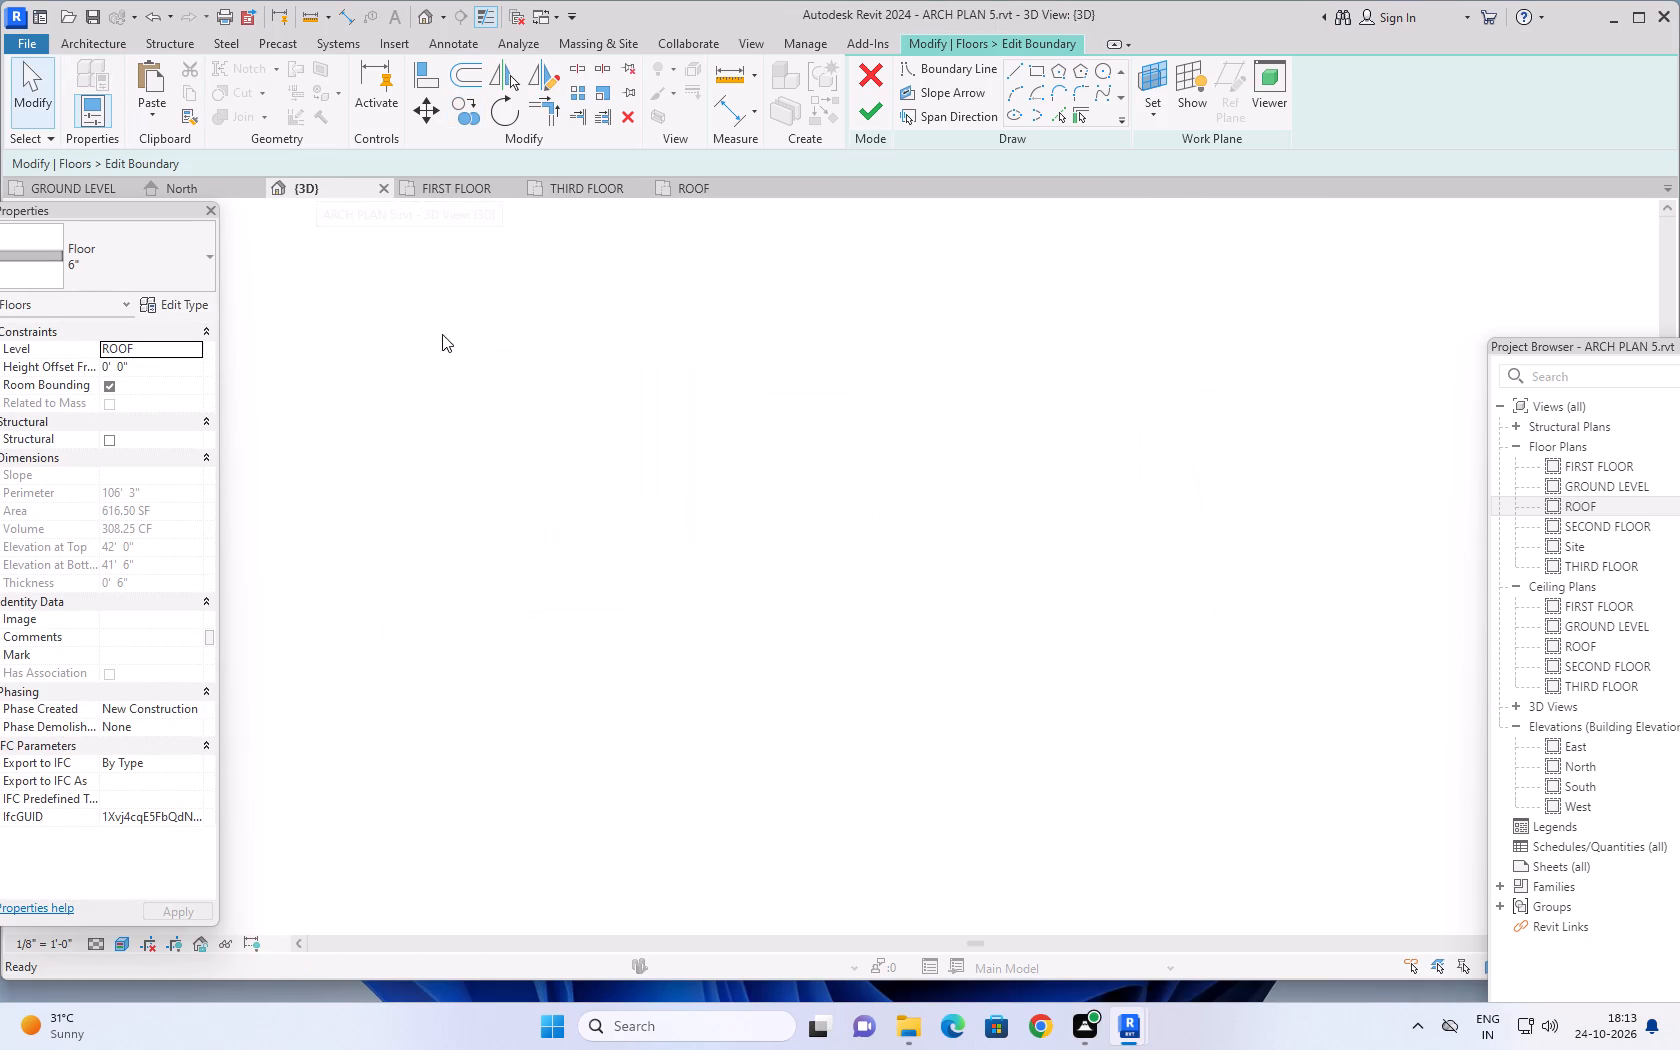
{"action": "left_click", "coordinate": [869, 110]}
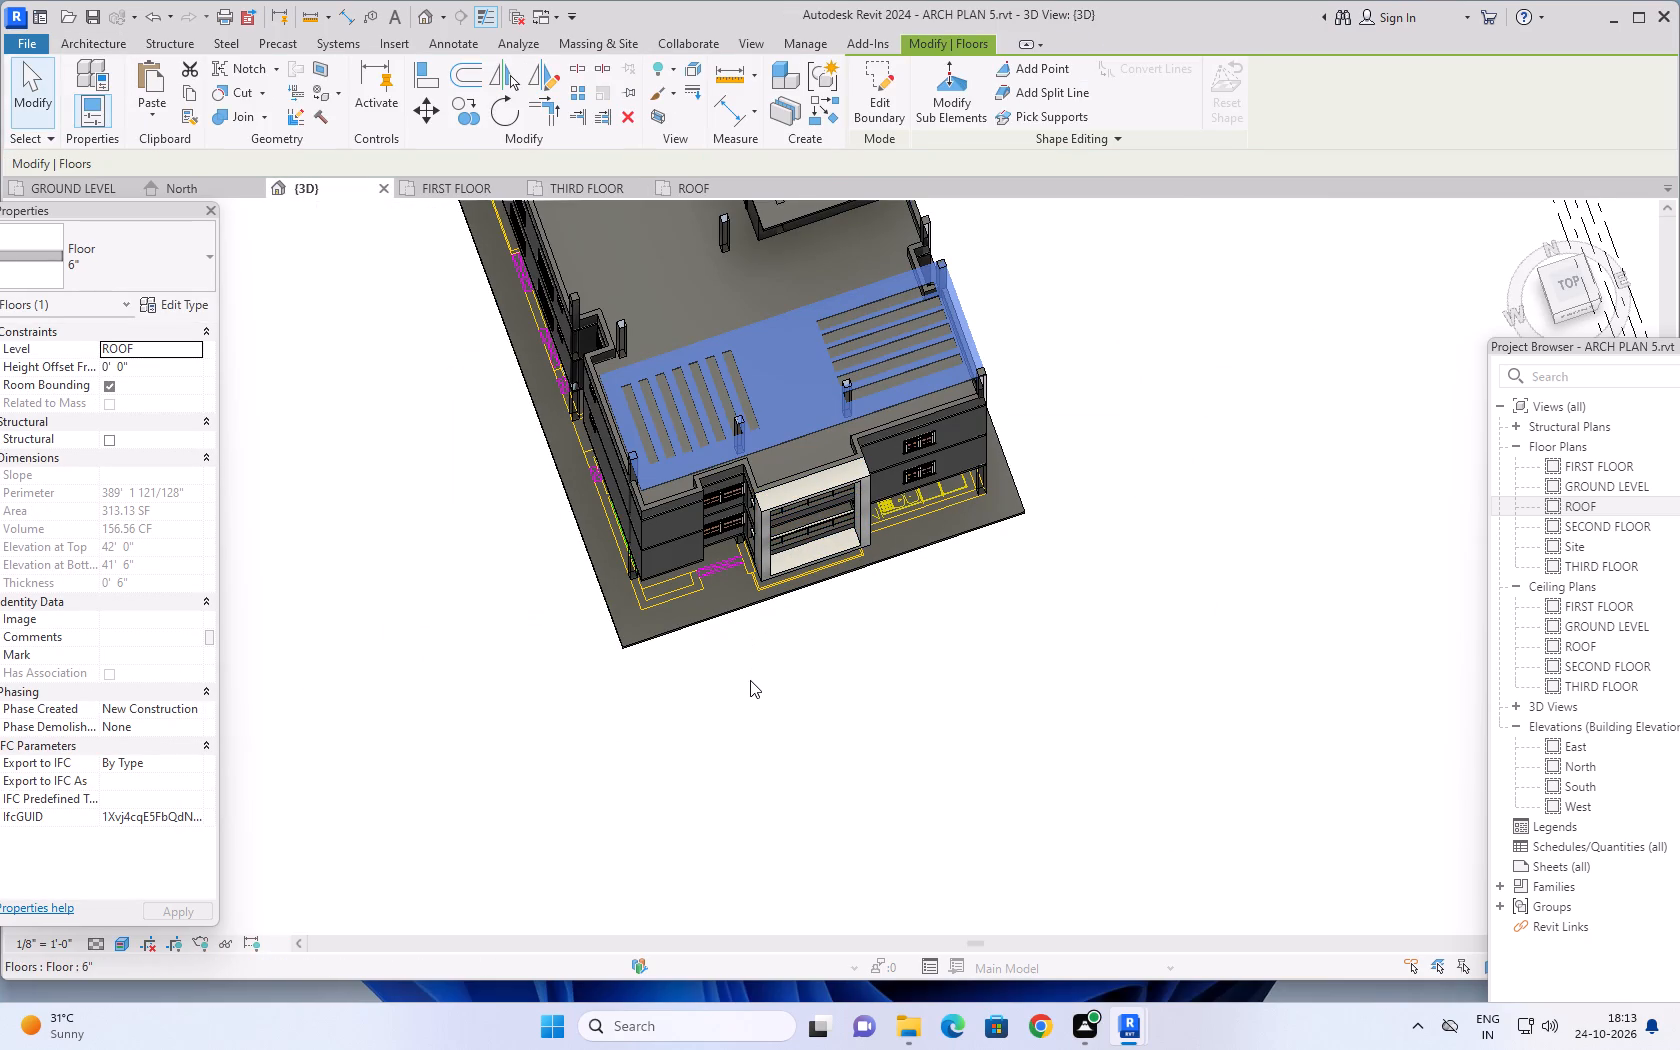
Examine the slotted roof-level front slab in 3D from above, the front and the left side of the building.
{"action": "middle_click_drag", "start_coordinate": [743, 690], "coordinate": [864, 318], "text": "shift"}
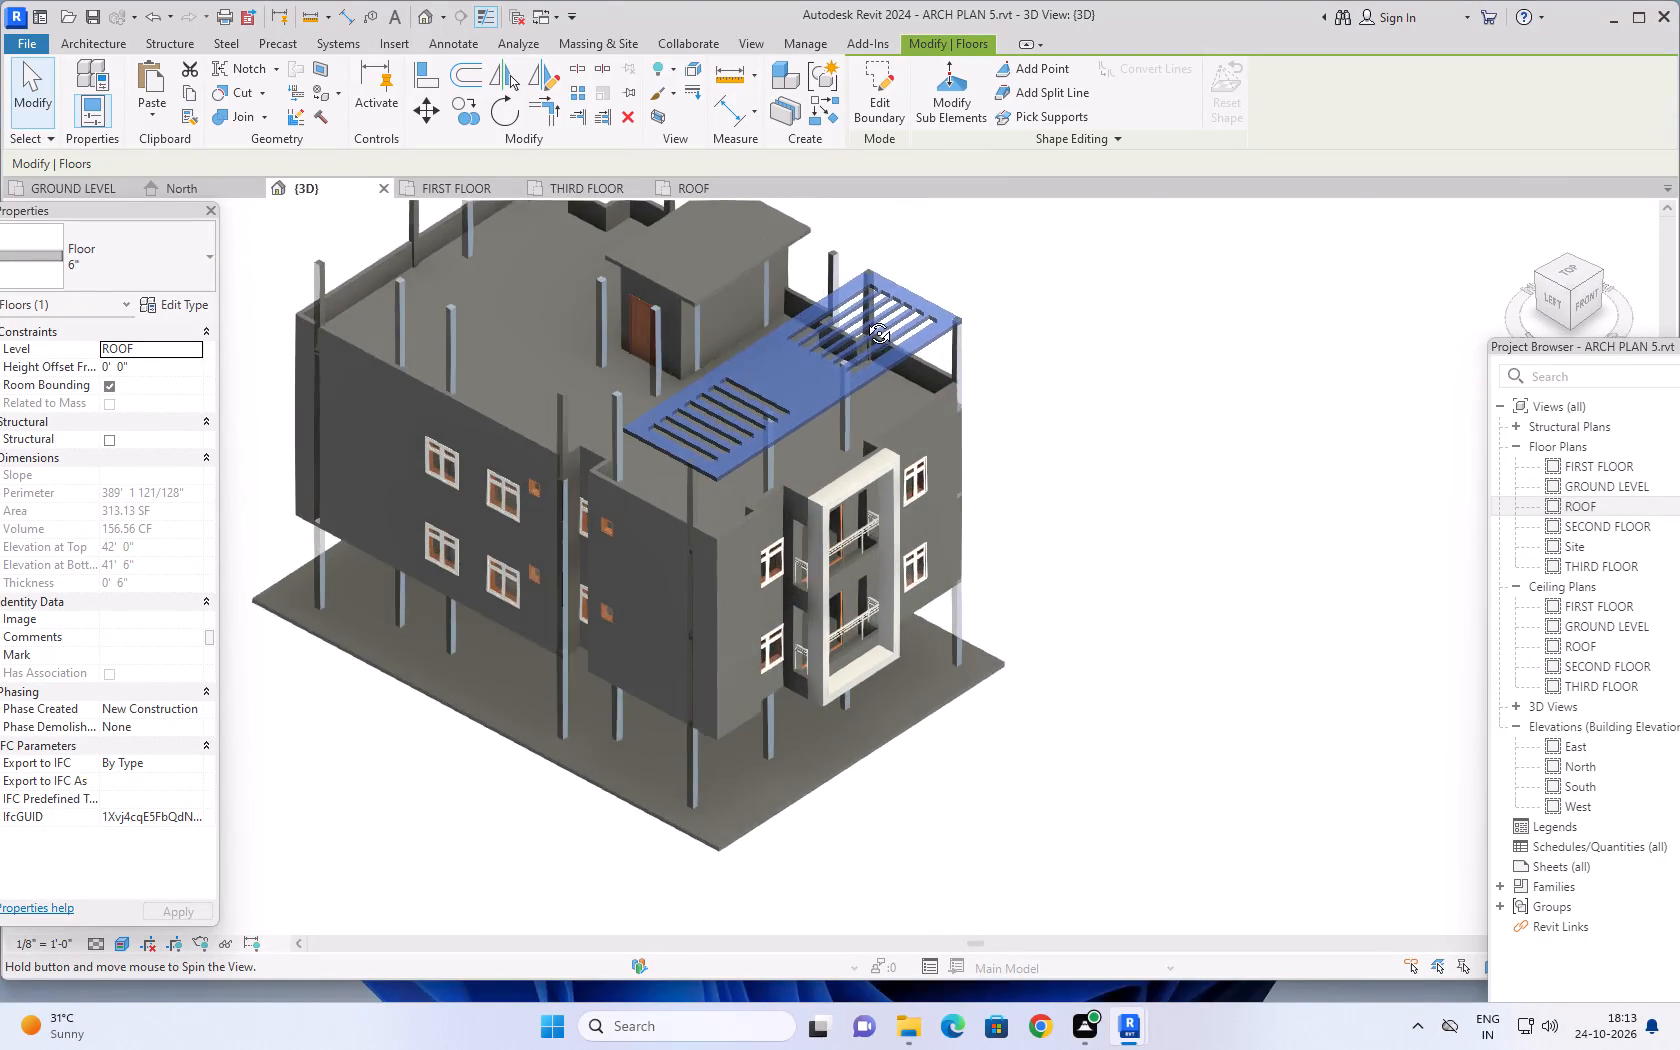
{"action": "middle_click_drag", "start_coordinate": [864, 318], "coordinate": [849, 313], "text": "shift"}
{"action": "middle_click_drag", "start_coordinate": [872, 403], "coordinate": [668, 421], "text": "shift"}
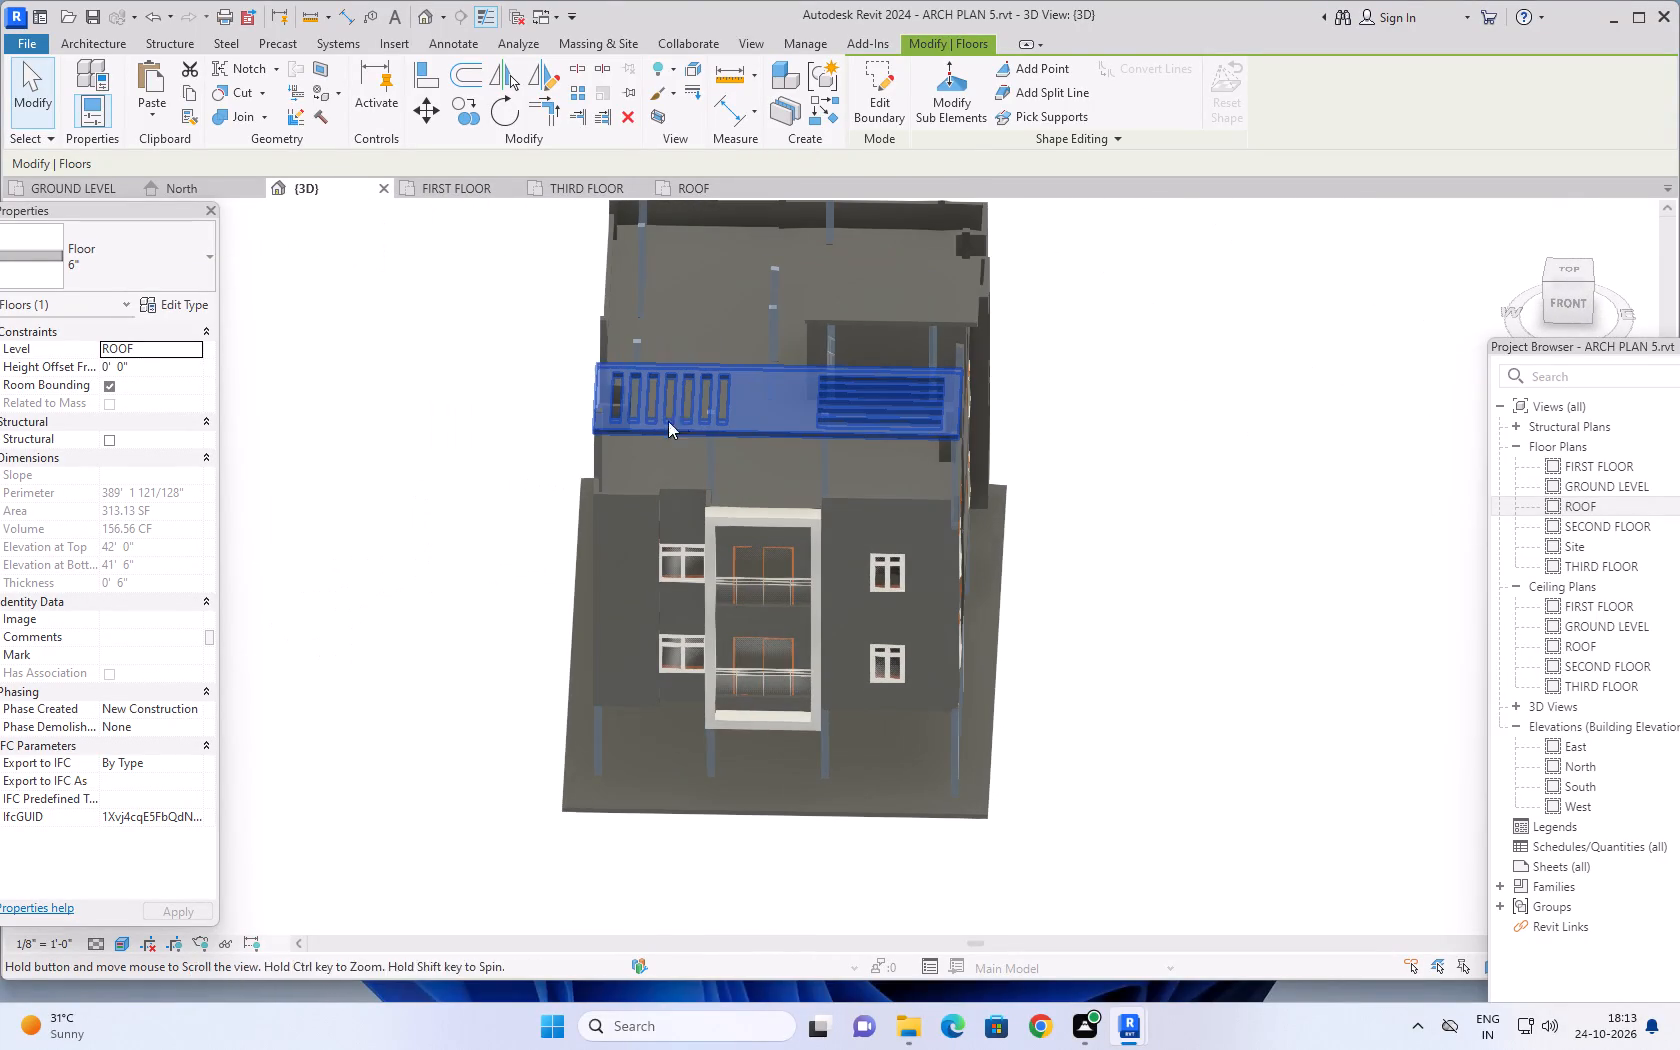
{"action": "middle_click_drag", "start_coordinate": [668, 421], "coordinate": [665, 419], "text": "shift"}
{"action": "middle_click_drag", "start_coordinate": [708, 433], "coordinate": [805, 442], "text": "shift"}
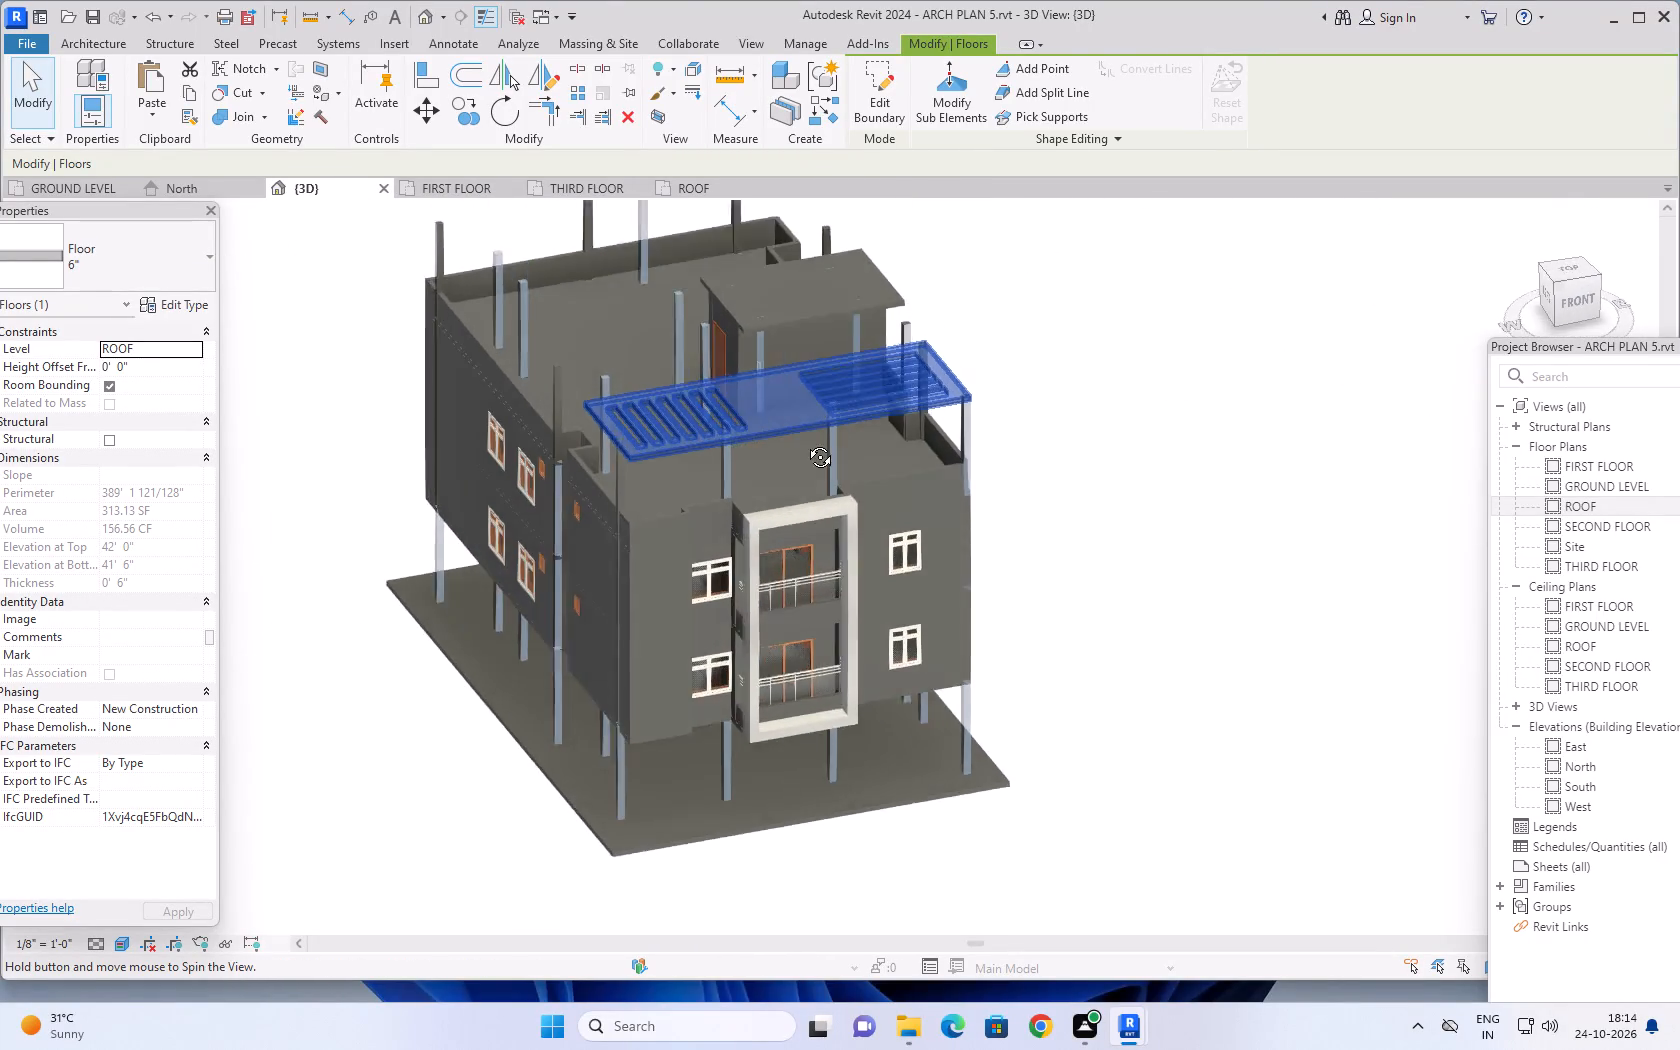
{"action": "middle_click_drag", "start_coordinate": [805, 442], "coordinate": [753, 517], "text": "shift"}
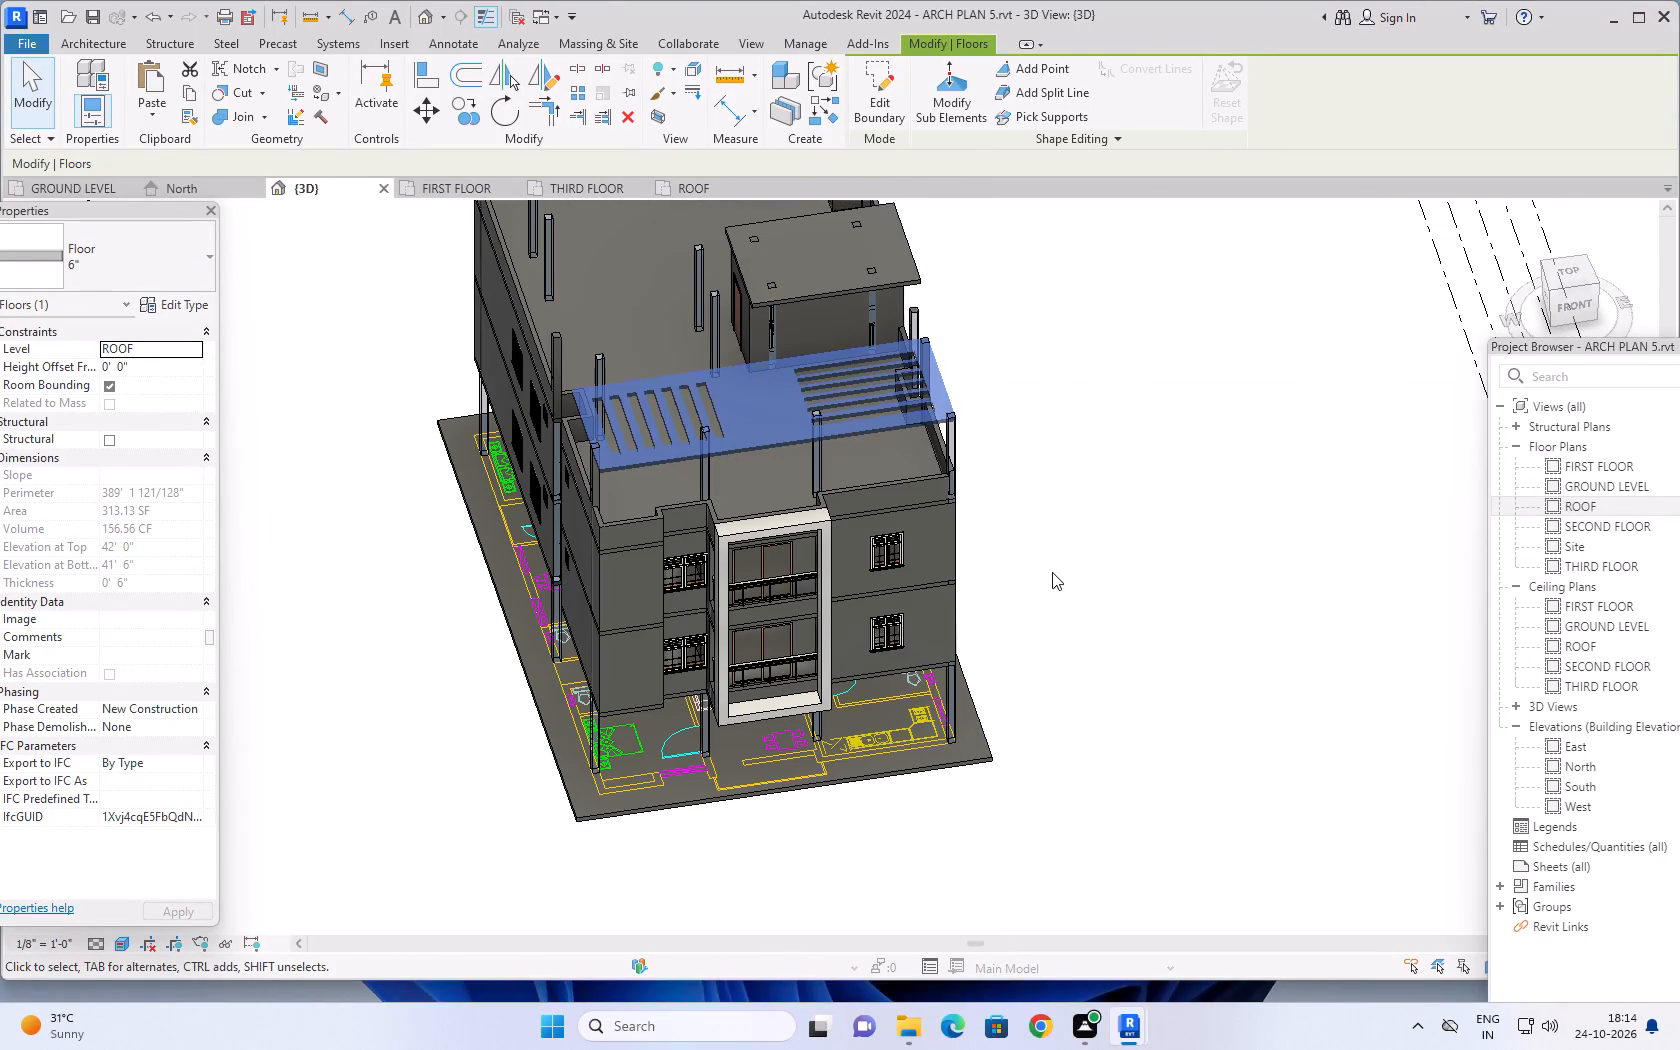
{"action": "middle_click_drag", "start_coordinate": [1062, 505], "coordinate": [1085, 601]}
{"action": "middle_click_drag", "start_coordinate": [1082, 592], "coordinate": [1081, 385], "text": "shift"}
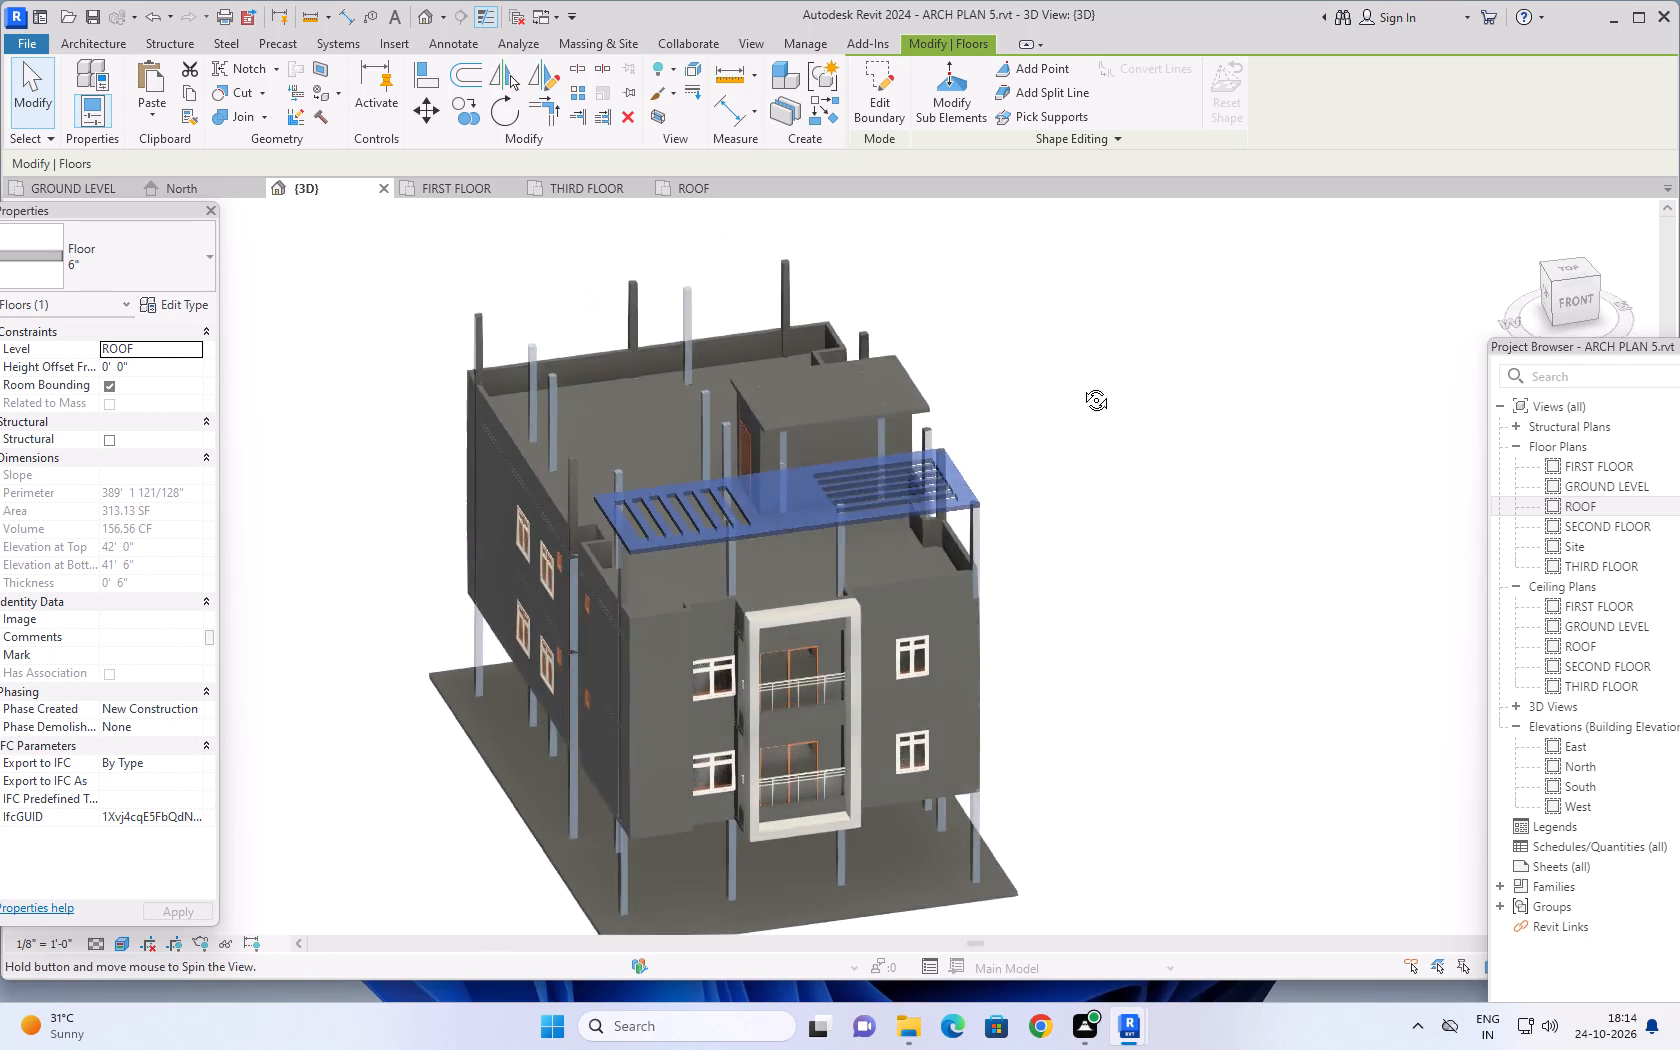
{"action": "middle_click_drag", "start_coordinate": [1081, 385], "coordinate": [1040, 270], "text": "shift"}
{"action": "middle_click_drag", "start_coordinate": [1091, 518], "coordinate": [1086, 426], "text": "shift"}
{"action": "middle_click_drag", "start_coordinate": [1090, 433], "coordinate": [1221, 543], "text": "shift"}
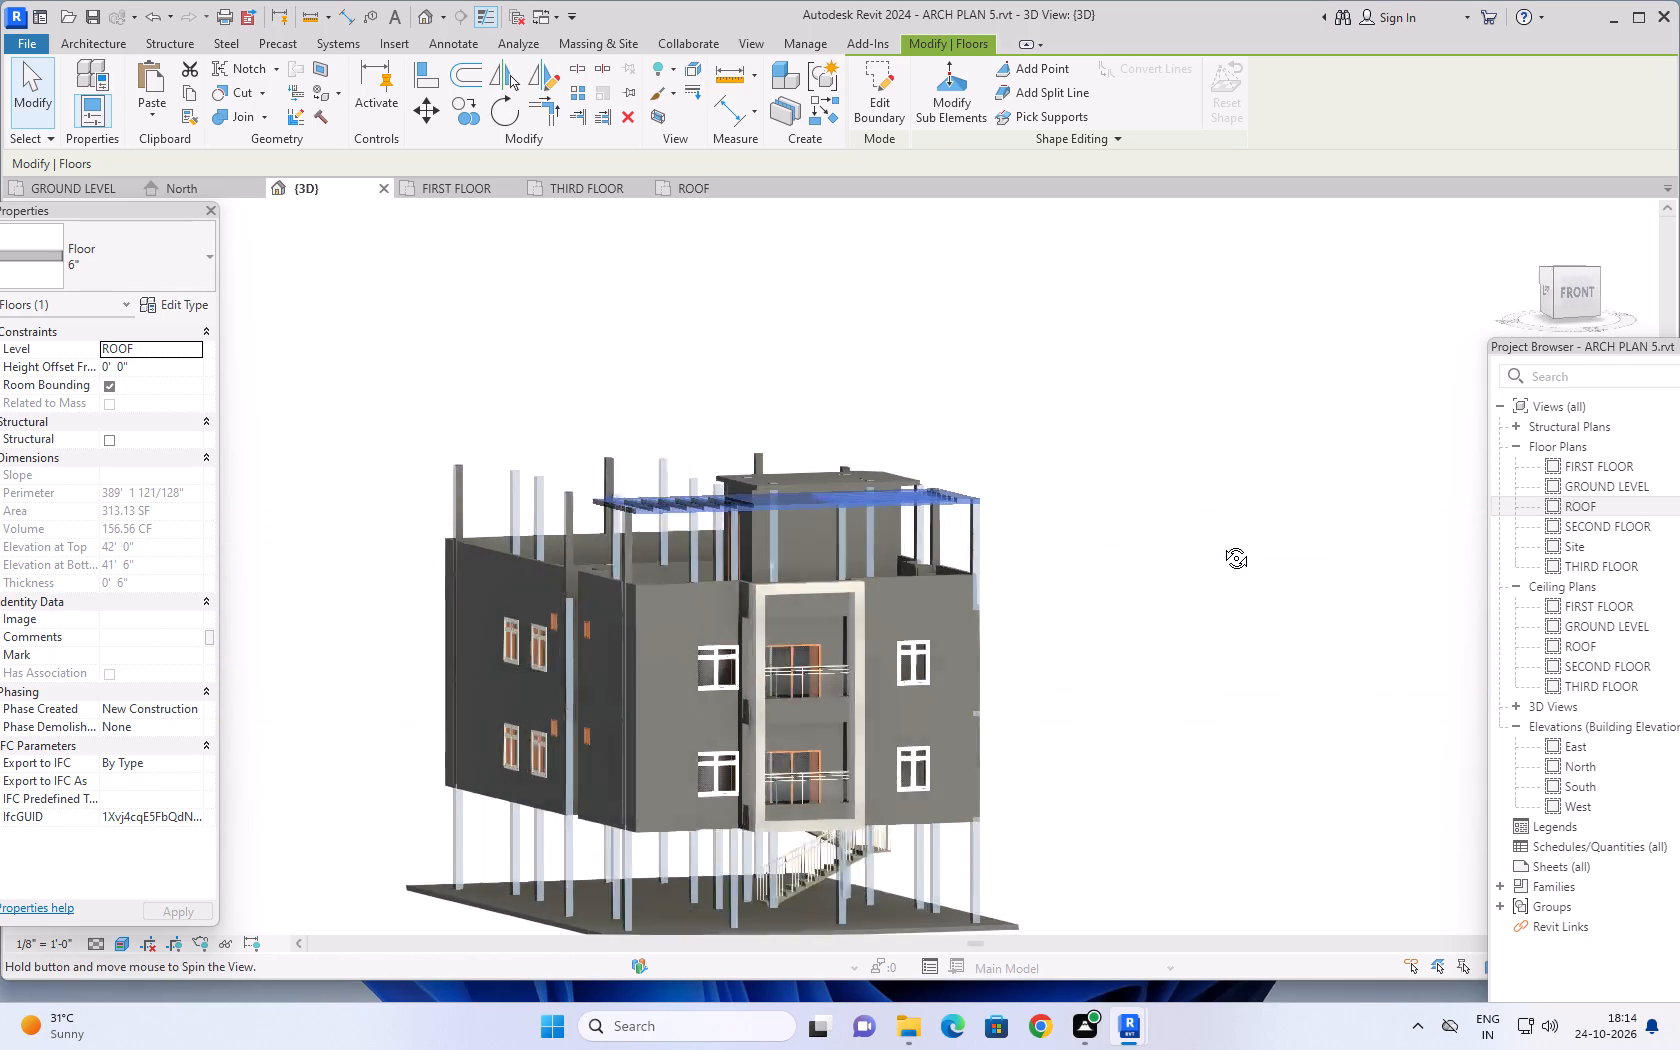
{"action": "middle_click_drag", "start_coordinate": [1221, 543], "coordinate": [1226, 549], "text": "shift"}
{"action": "middle_click_drag", "start_coordinate": [1128, 528], "coordinate": [1256, 561], "text": "shift"}
{"action": "middle_click_drag", "start_coordinate": [1129, 525], "coordinate": [1165, 593], "text": "shift"}
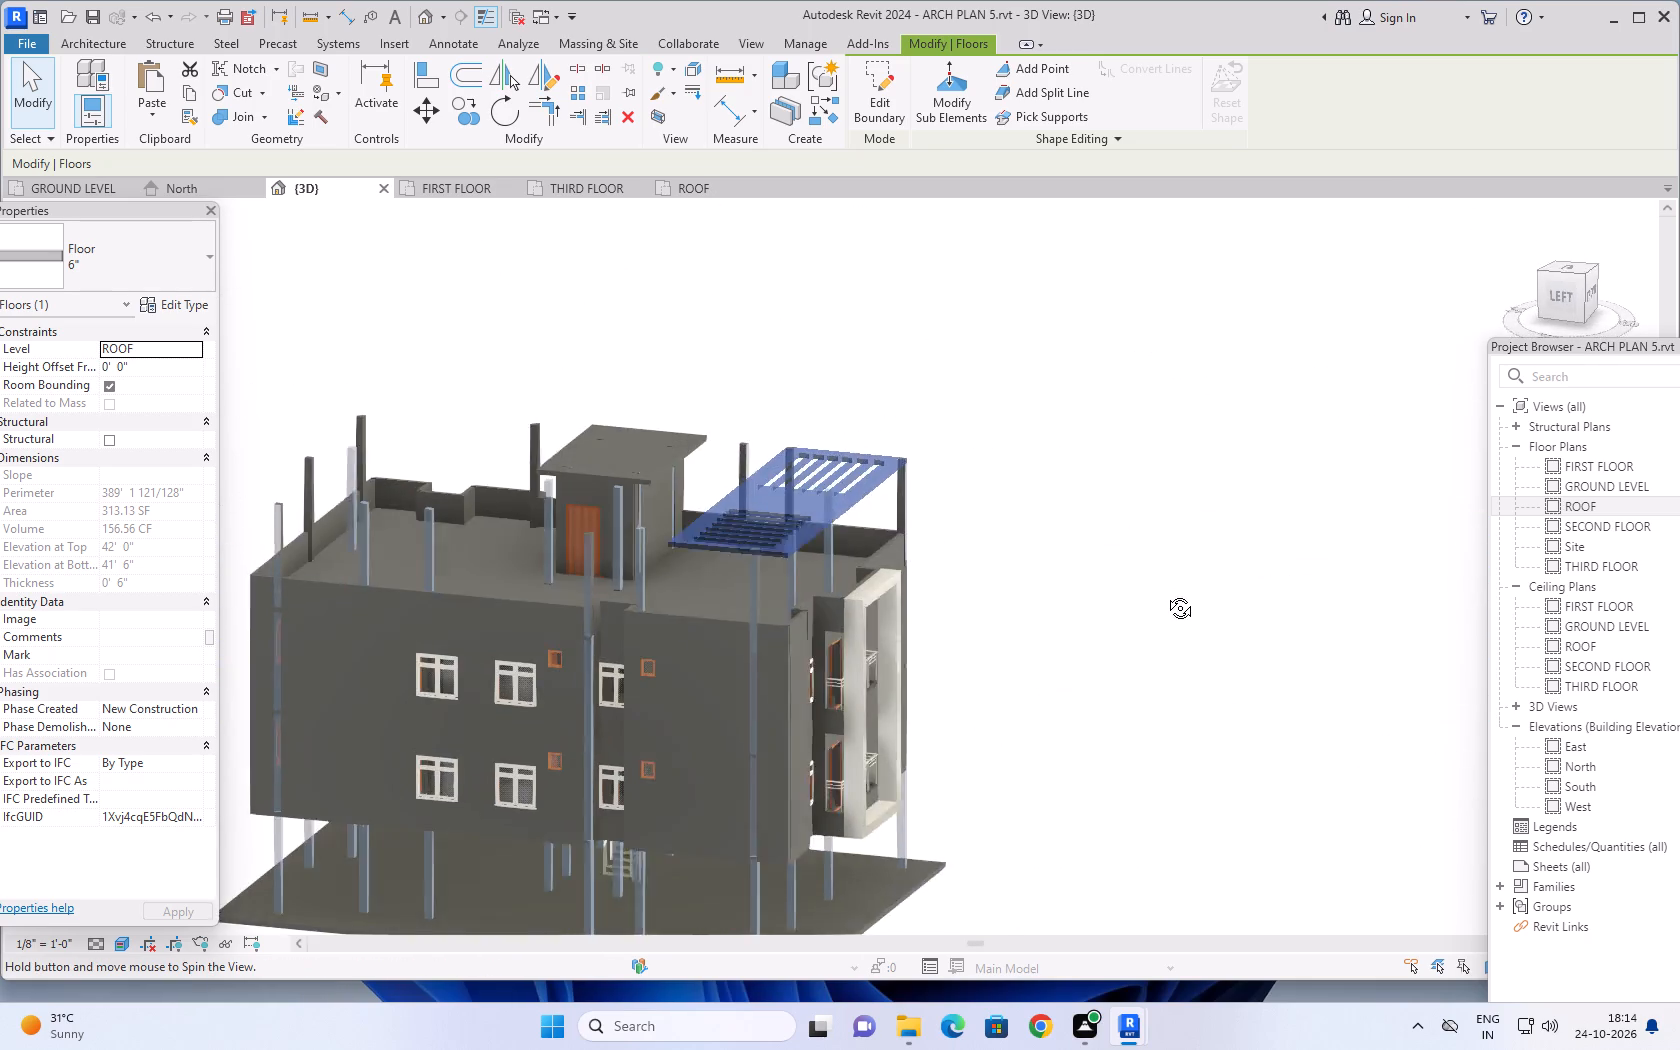
Clear the roof-level slab's selection and examine its slotted openings and the front facade from the side and front.
{"action": "middle_click_drag", "start_coordinate": [1165, 593], "coordinate": [1182, 624], "text": "shift"}
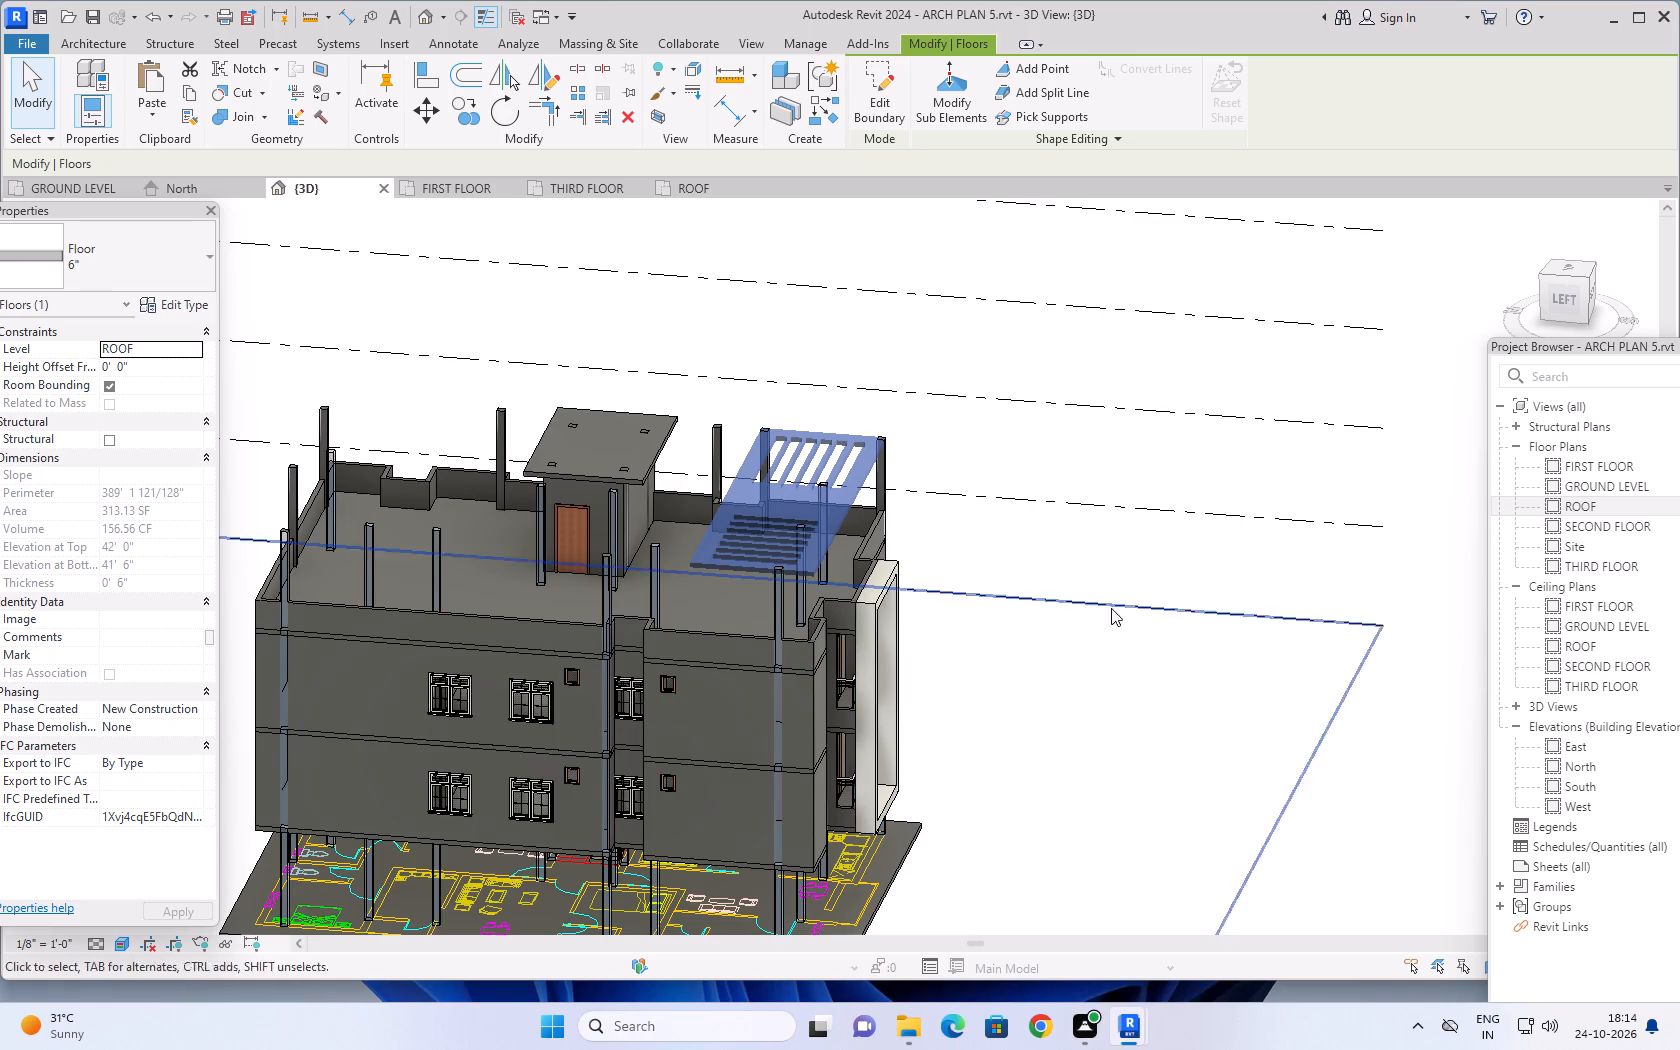
{"action": "middle_click_drag", "start_coordinate": [1118, 649], "coordinate": [795, 791], "text": "shift"}
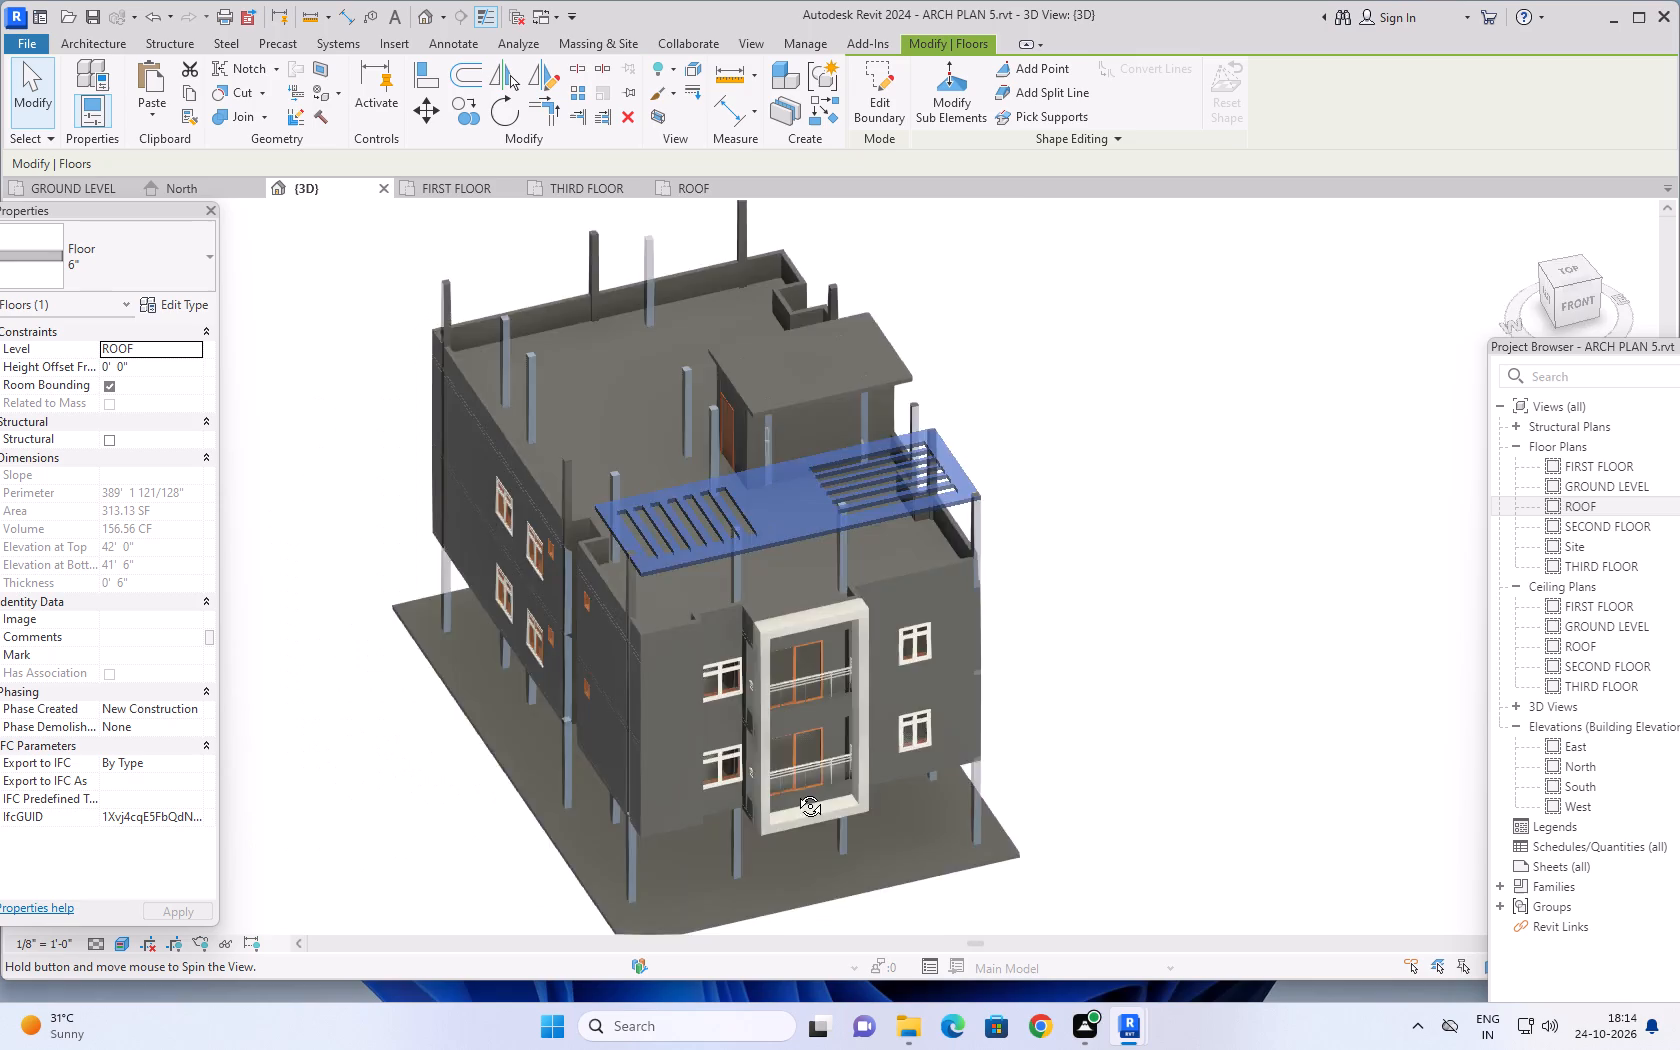
{"action": "middle_click_drag", "start_coordinate": [795, 791], "coordinate": [618, 827], "text": "shift"}
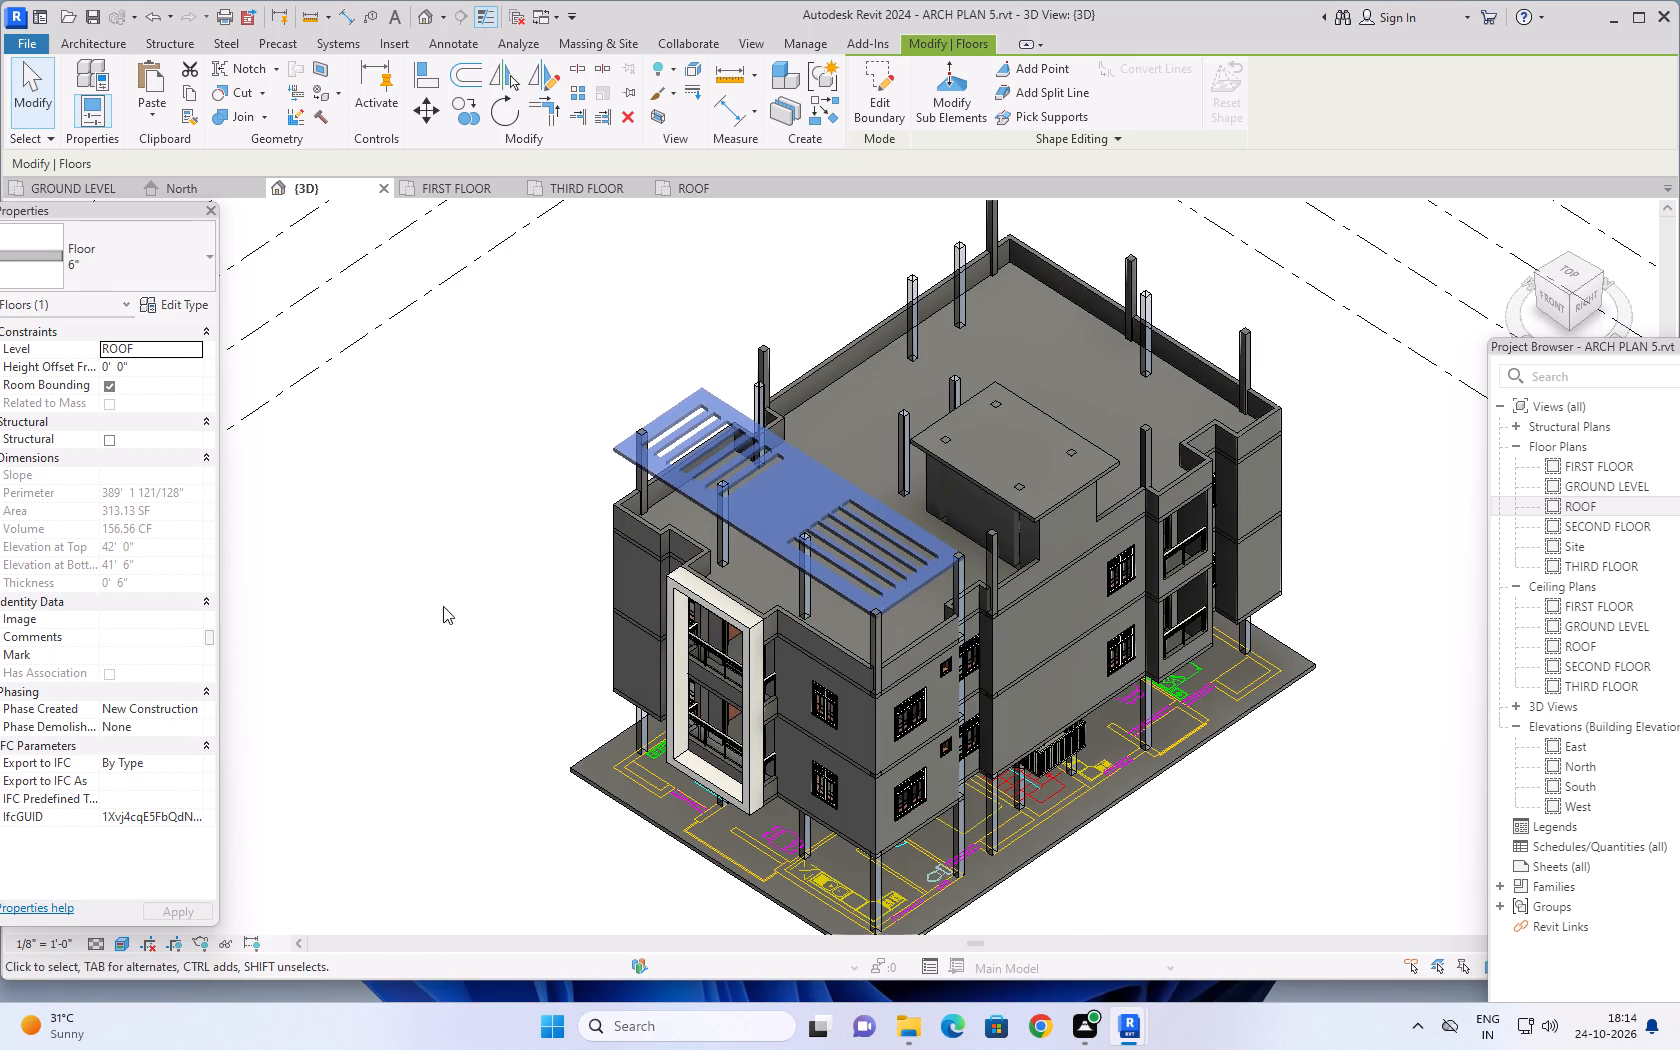
{"action": "middle_click_drag", "start_coordinate": [448, 500], "coordinate": [910, 428], "text": "shift"}
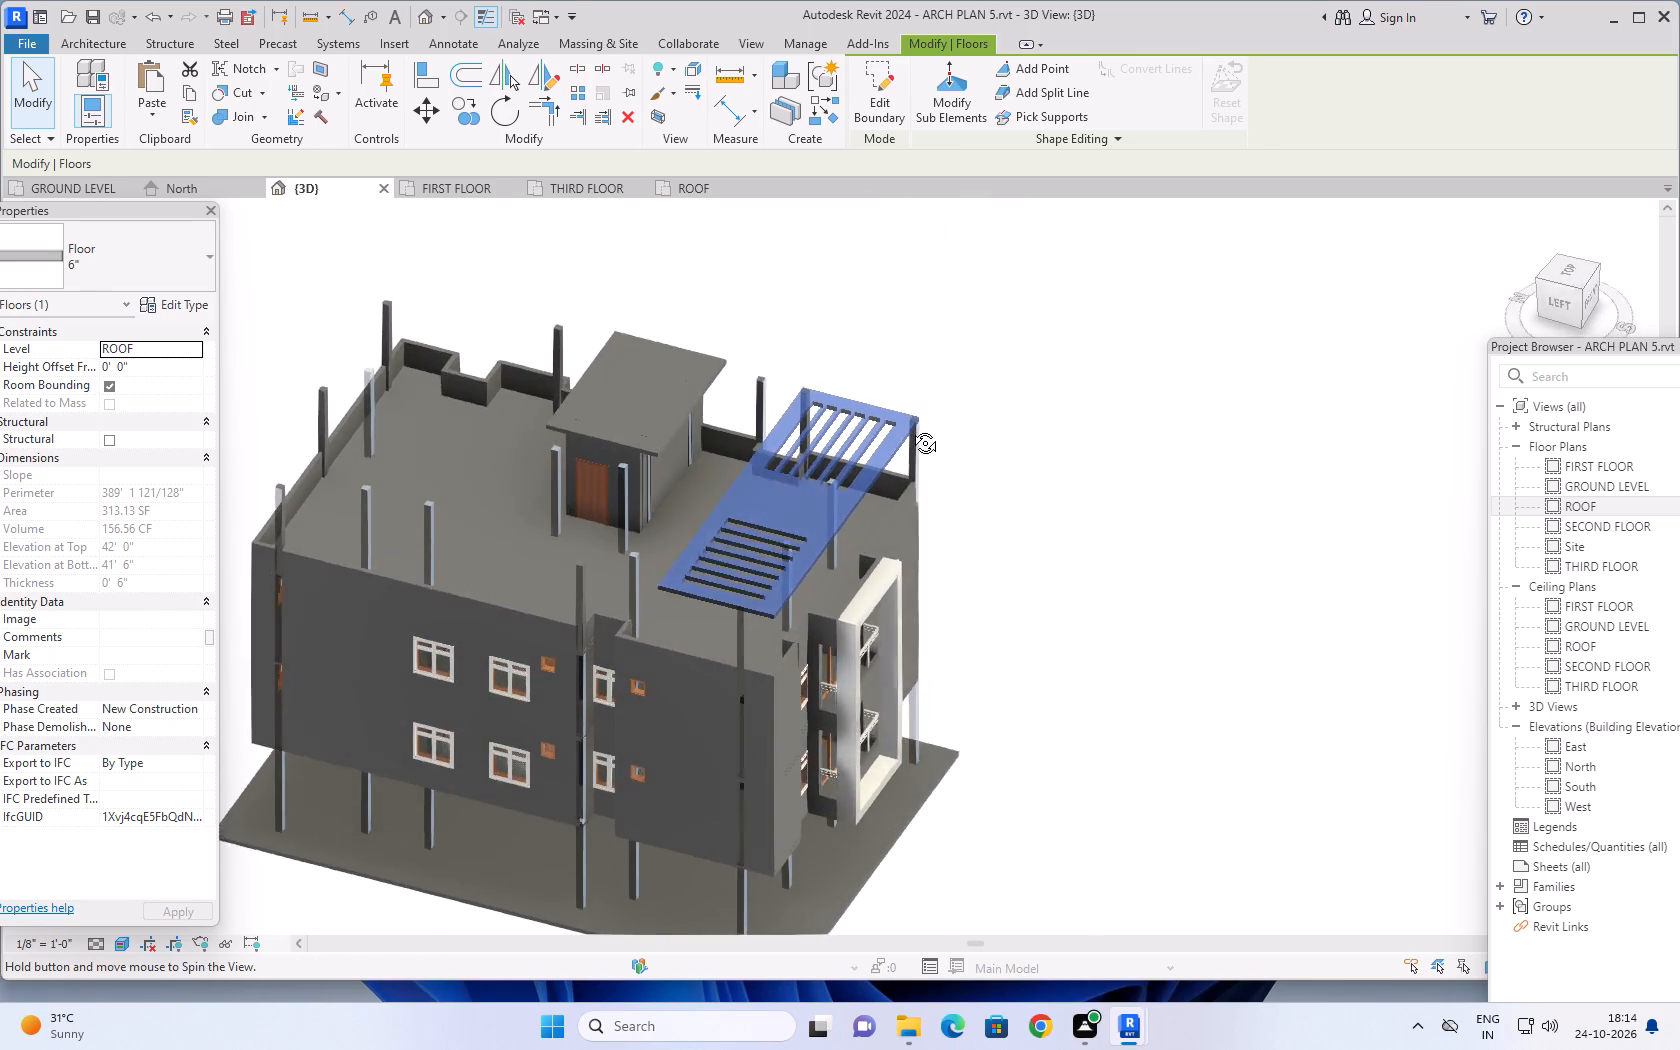
{"action": "middle_click_drag", "start_coordinate": [910, 428], "coordinate": [930, 382], "text": "shift"}
{"action": "key", "text": "Escape"}
{"action": "key", "text": "Escape"}
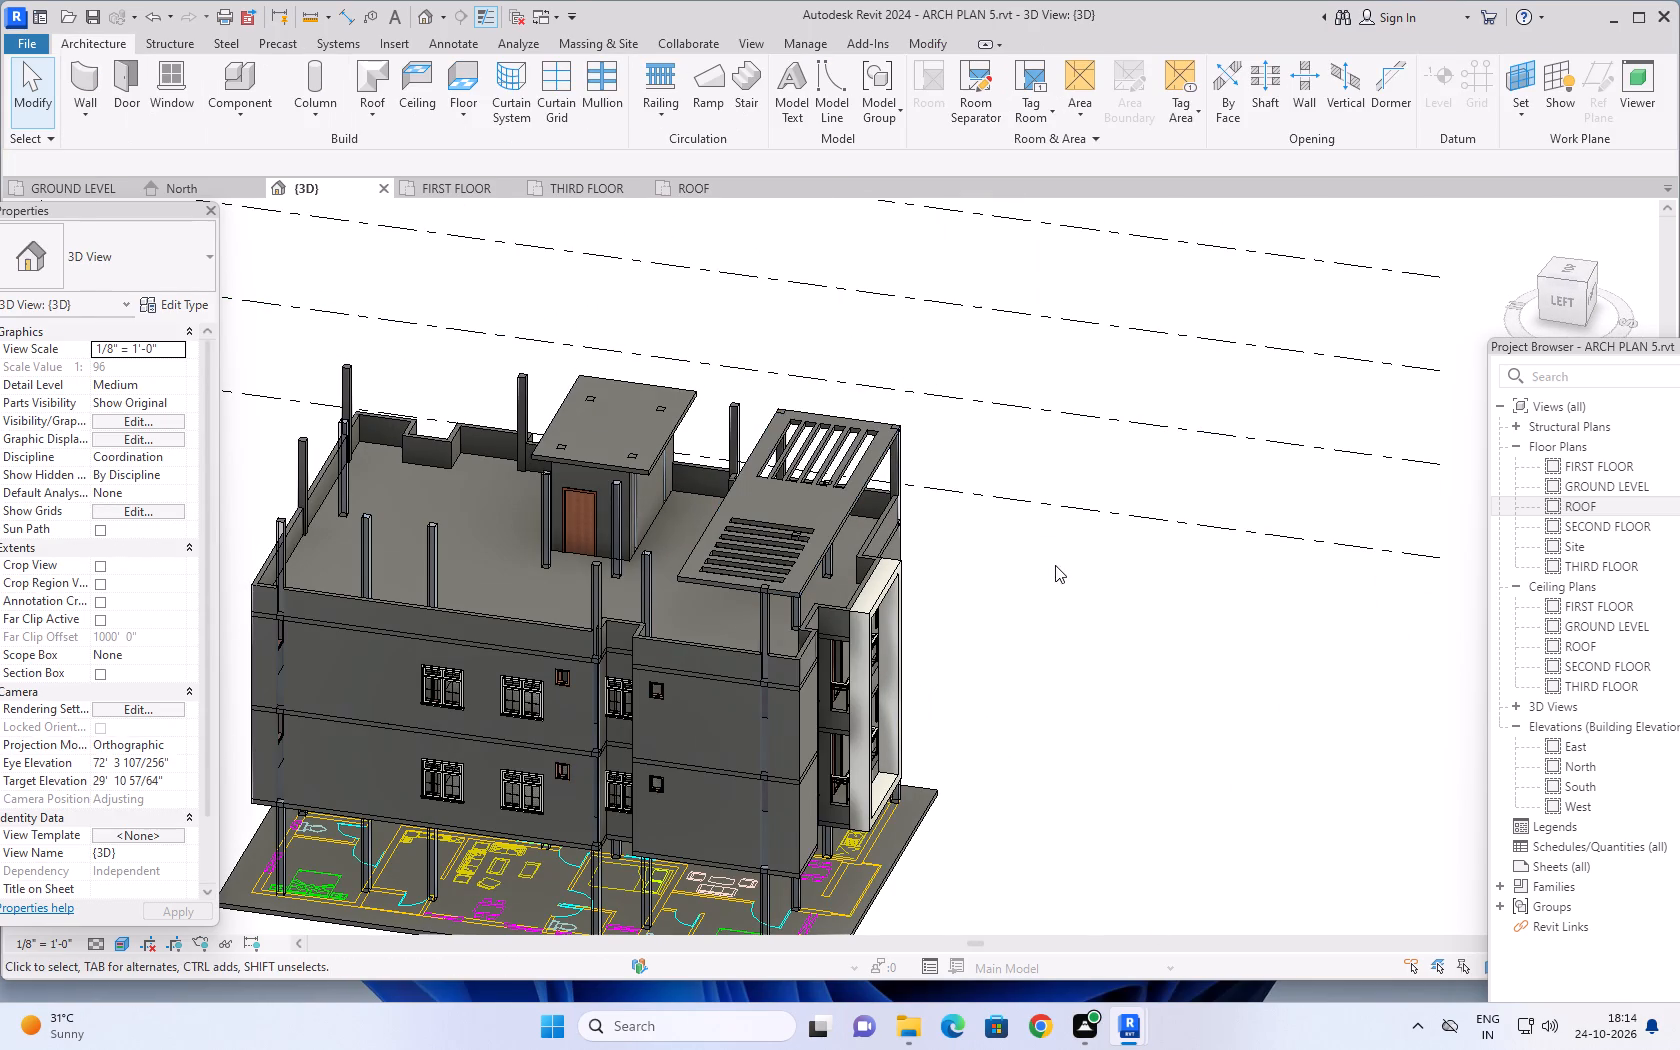
{"action": "middle_click_drag", "start_coordinate": [1056, 571], "coordinate": [836, 363], "text": "shift"}
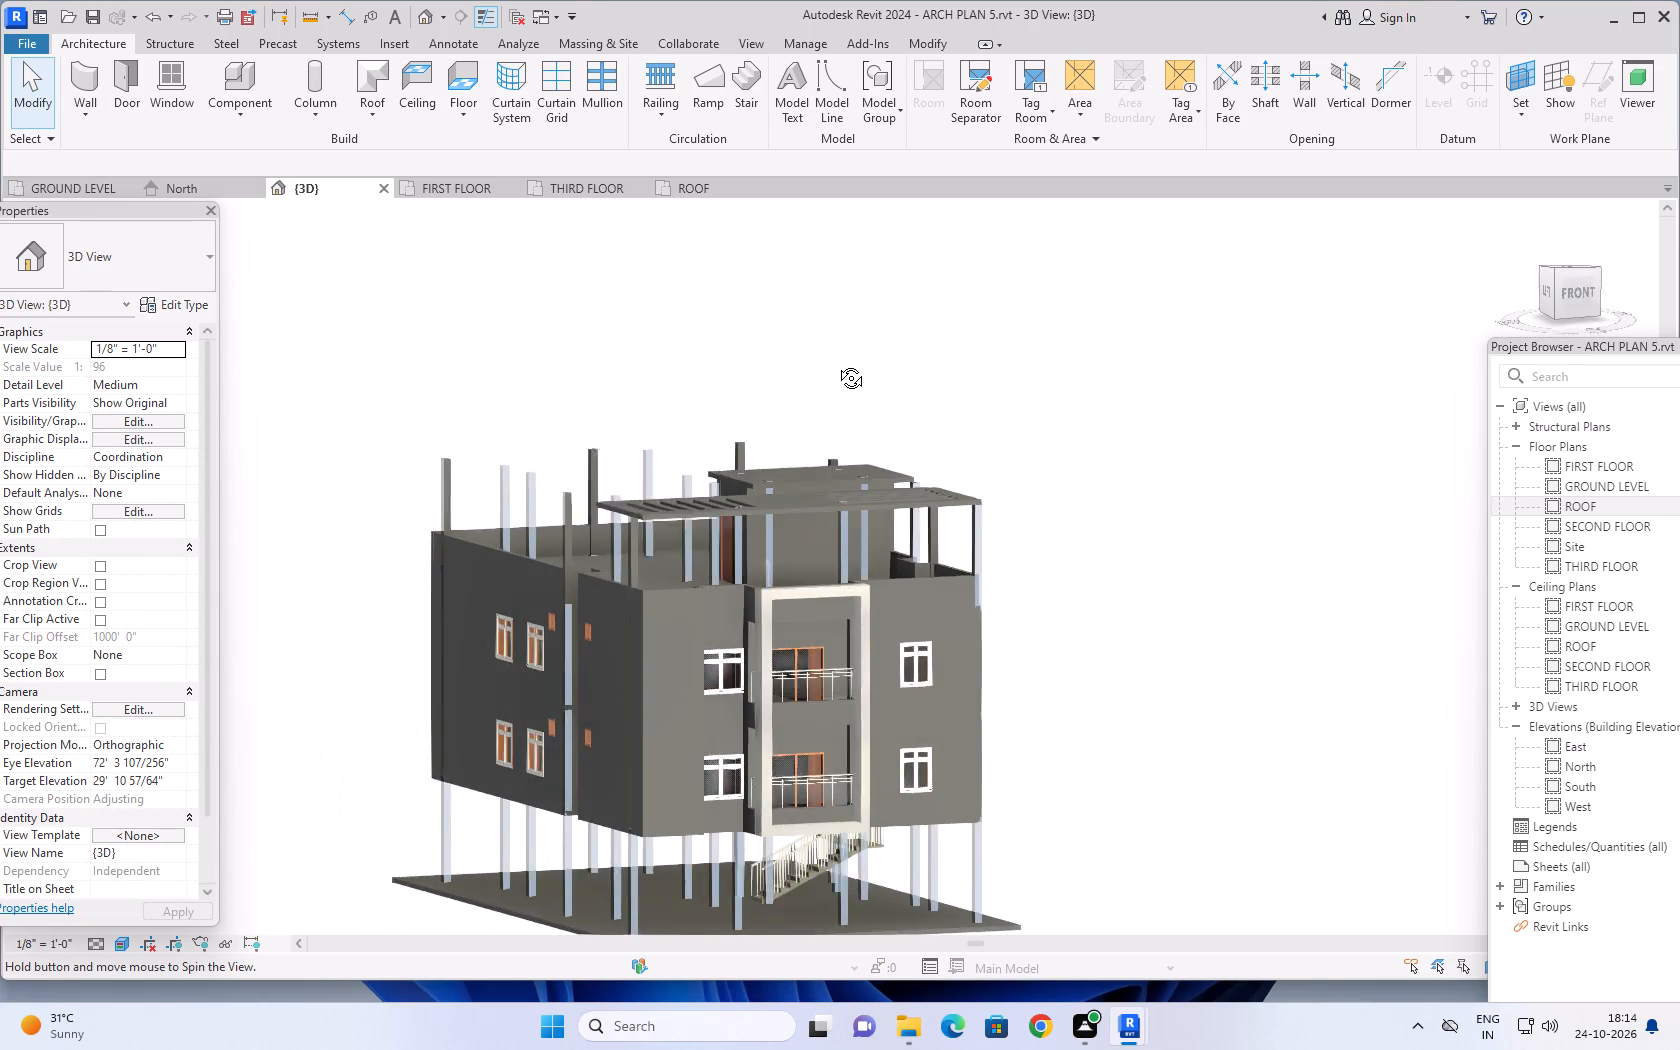
{"action": "middle_click_drag", "start_coordinate": [836, 363], "coordinate": [786, 361], "text": "shift"}
{"action": "middle_click_drag", "start_coordinate": [1068, 555], "coordinate": [1089, 381]}
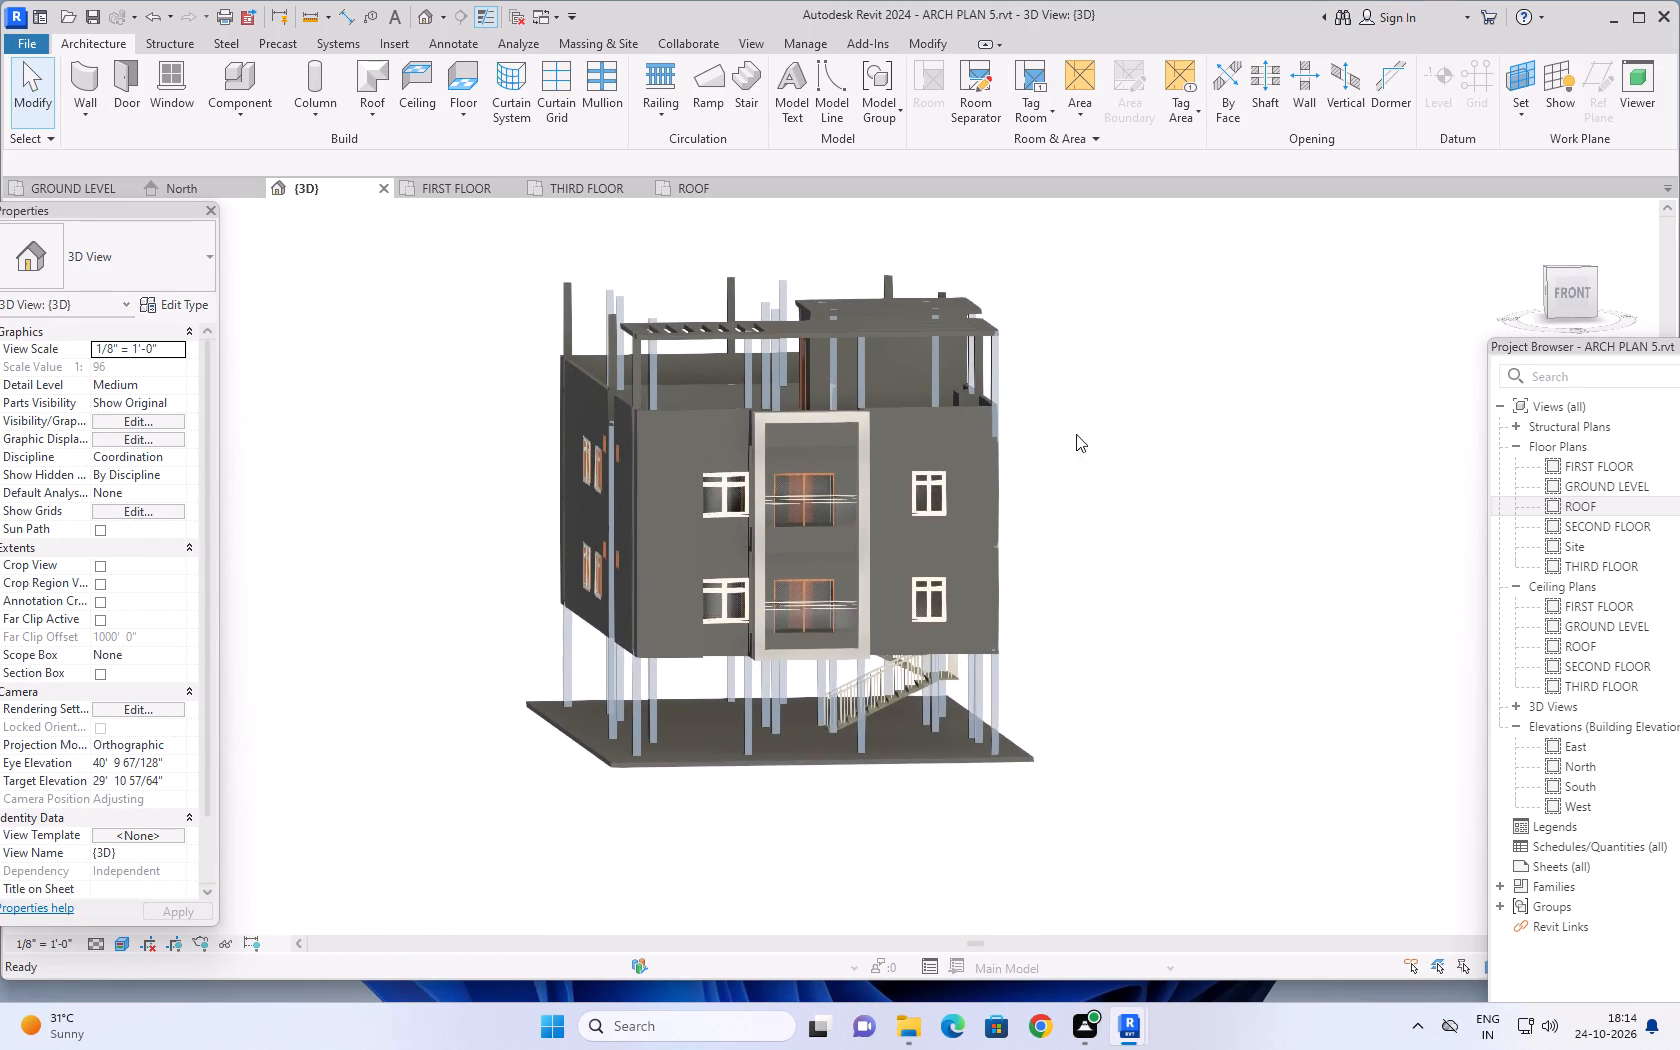
{"action": "middle_click_drag", "start_coordinate": [1069, 503], "coordinate": [1135, 526], "text": "shift"}
{"action": "scroll", "coordinate": [667, 463], "scroll_direction": "up", "scroll_amount": 3}
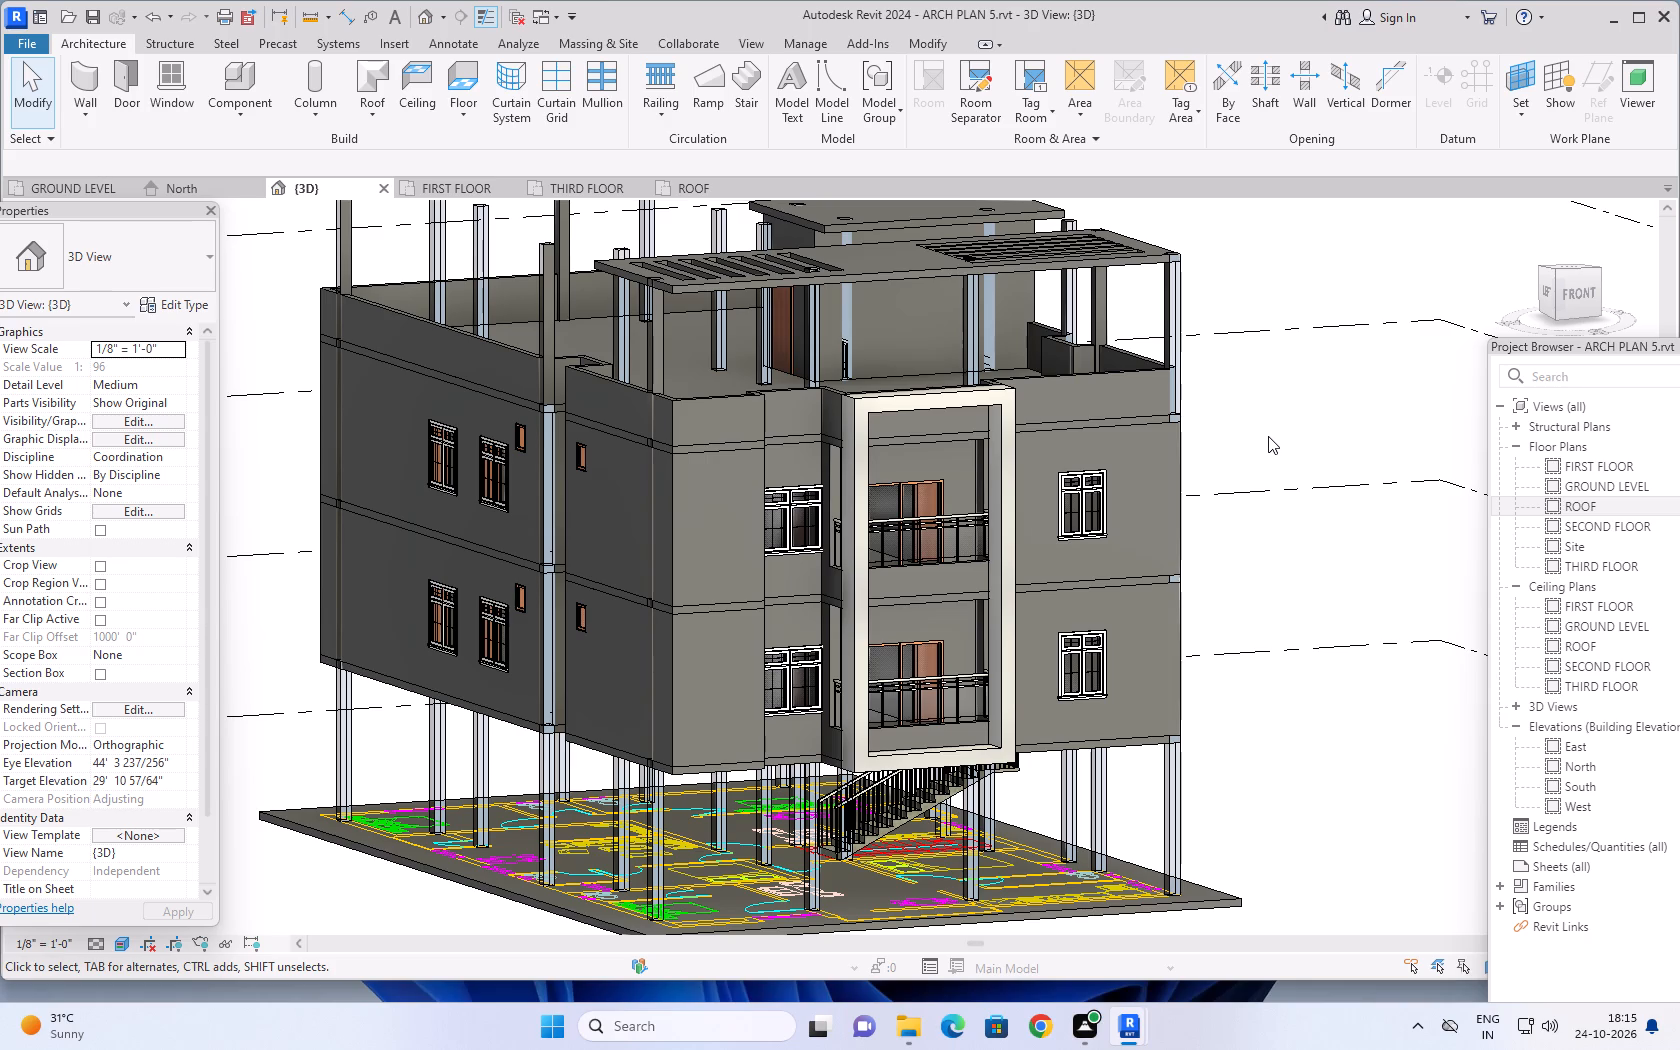
{"action": "scroll", "coordinate": [862, 383], "scroll_direction": "up", "scroll_amount": 4}
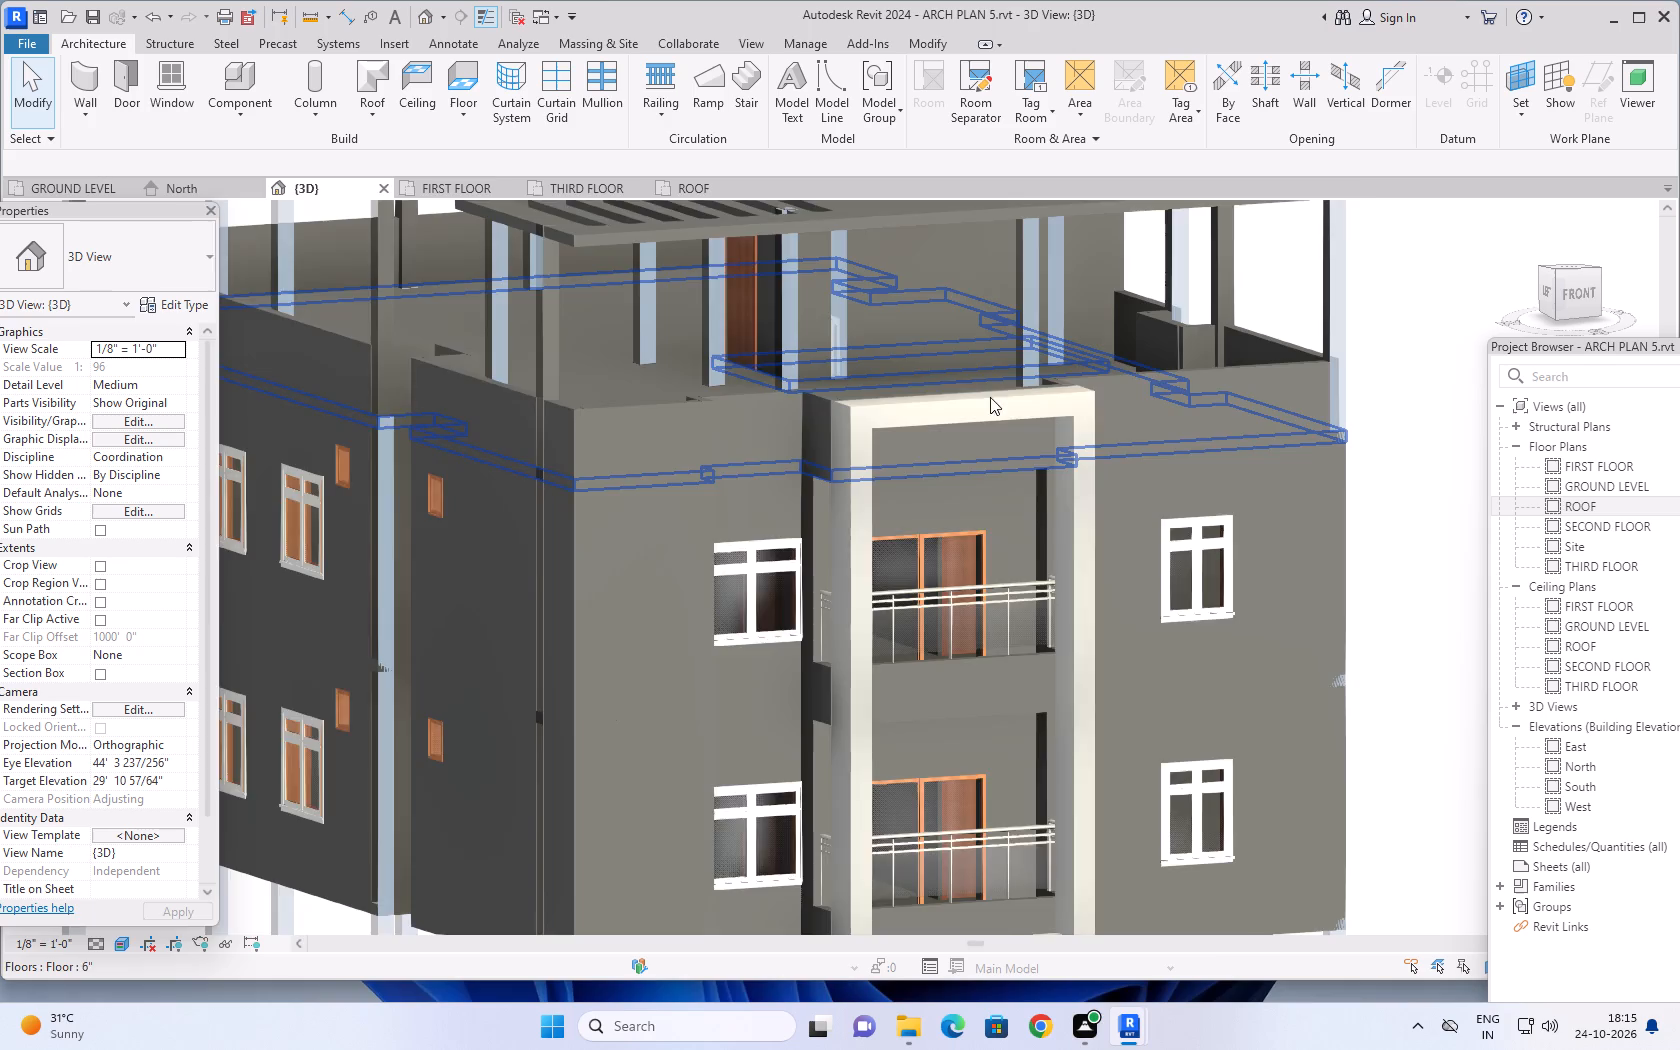
{"action": "scroll", "coordinate": [1264, 514], "scroll_direction": "down", "scroll_amount": 3}
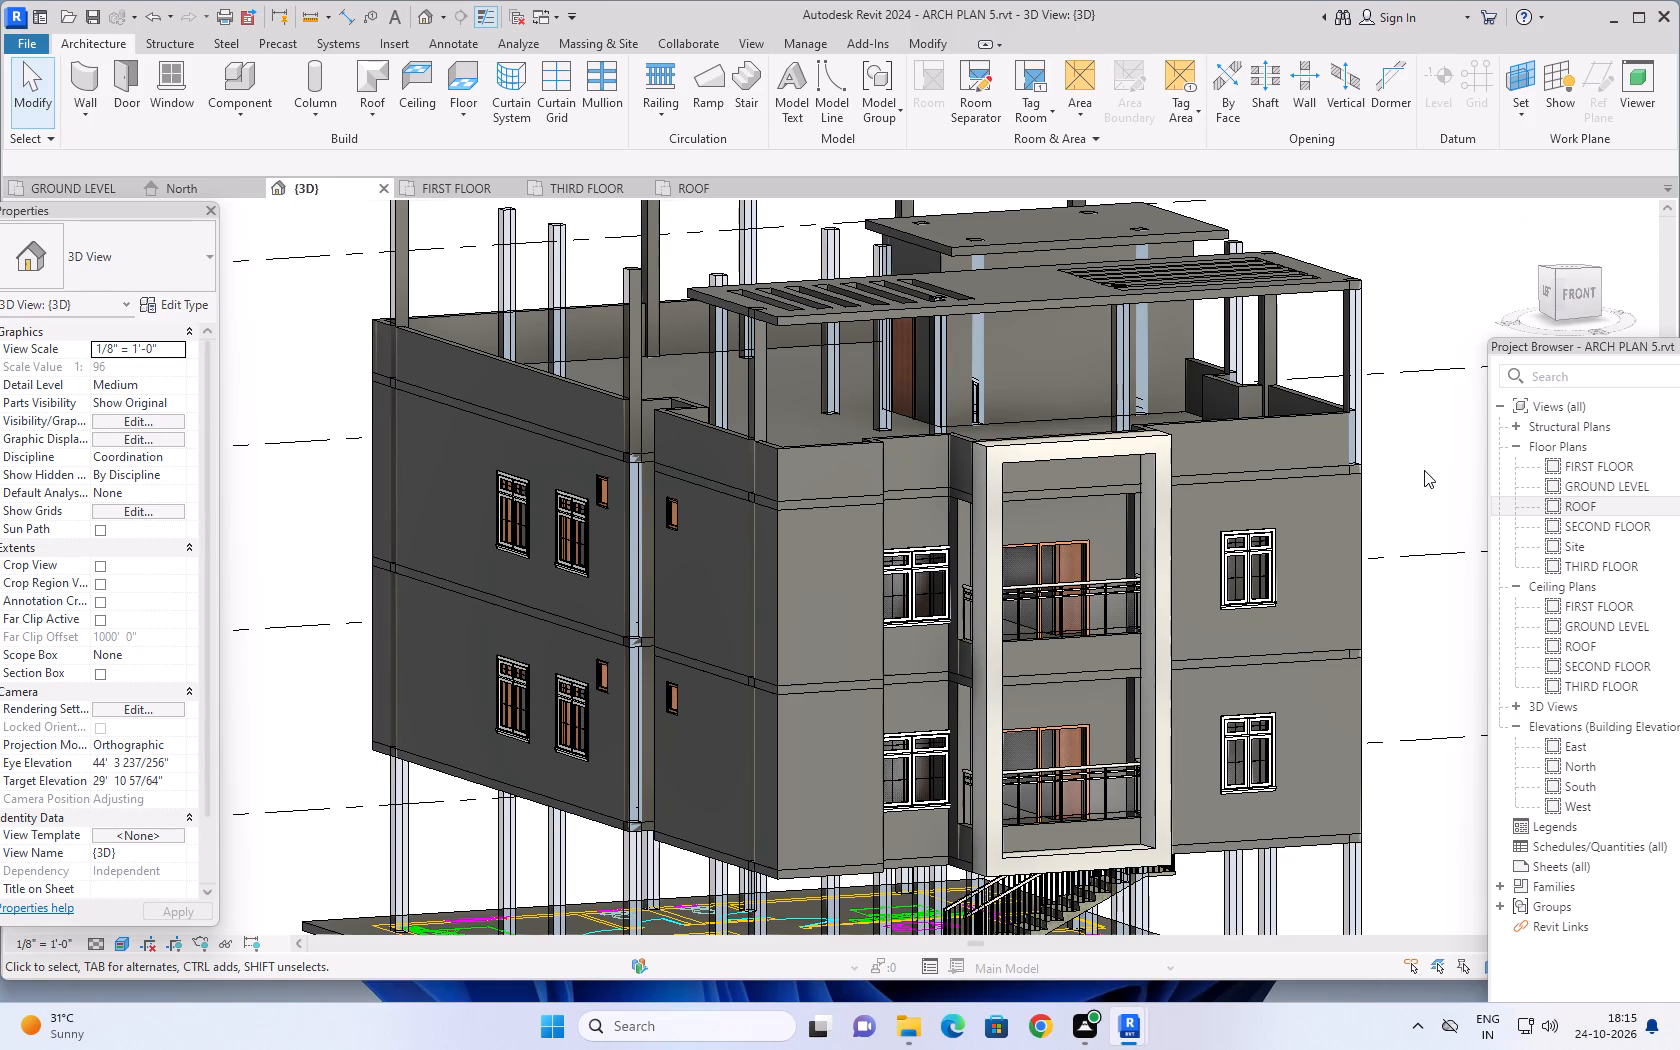
Examine the slotted roof slab, its supporting columns and the framed balcony facade from the building's right, front and left sides.
{"action": "middle_click_drag", "start_coordinate": [1426, 465], "coordinate": [976, 646], "text": "shift"}
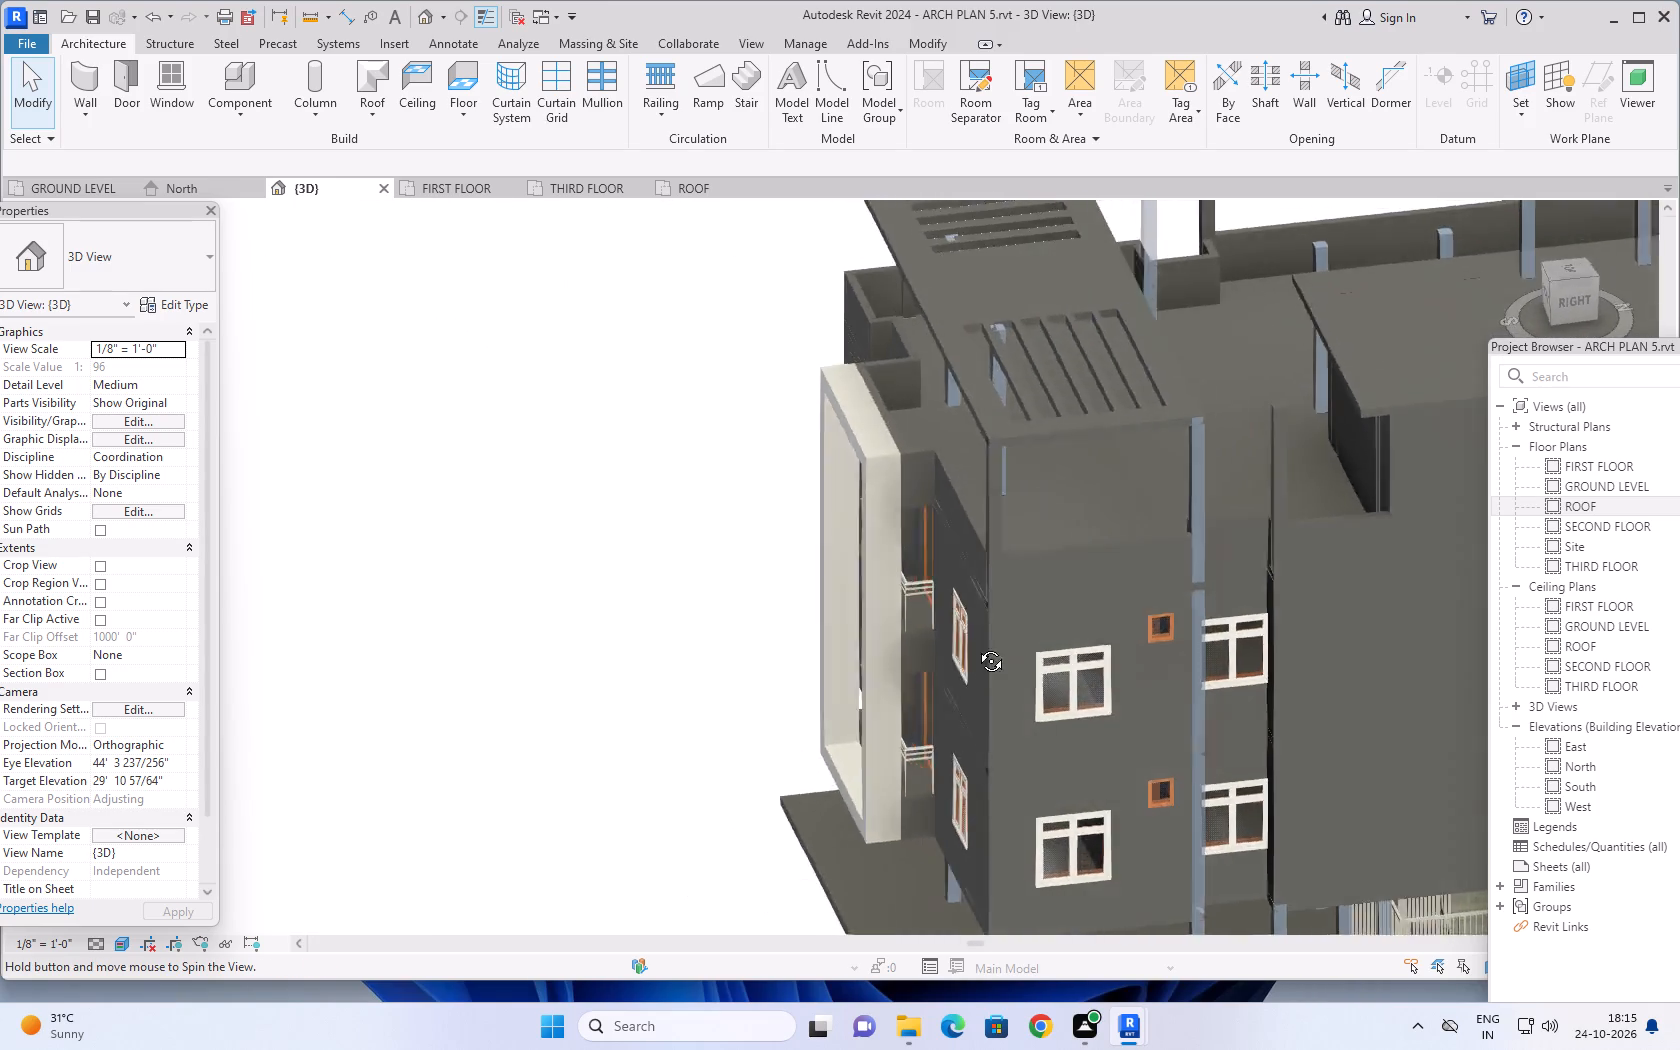
{"action": "middle_click_drag", "start_coordinate": [976, 646], "coordinate": [1383, 579], "text": "shift"}
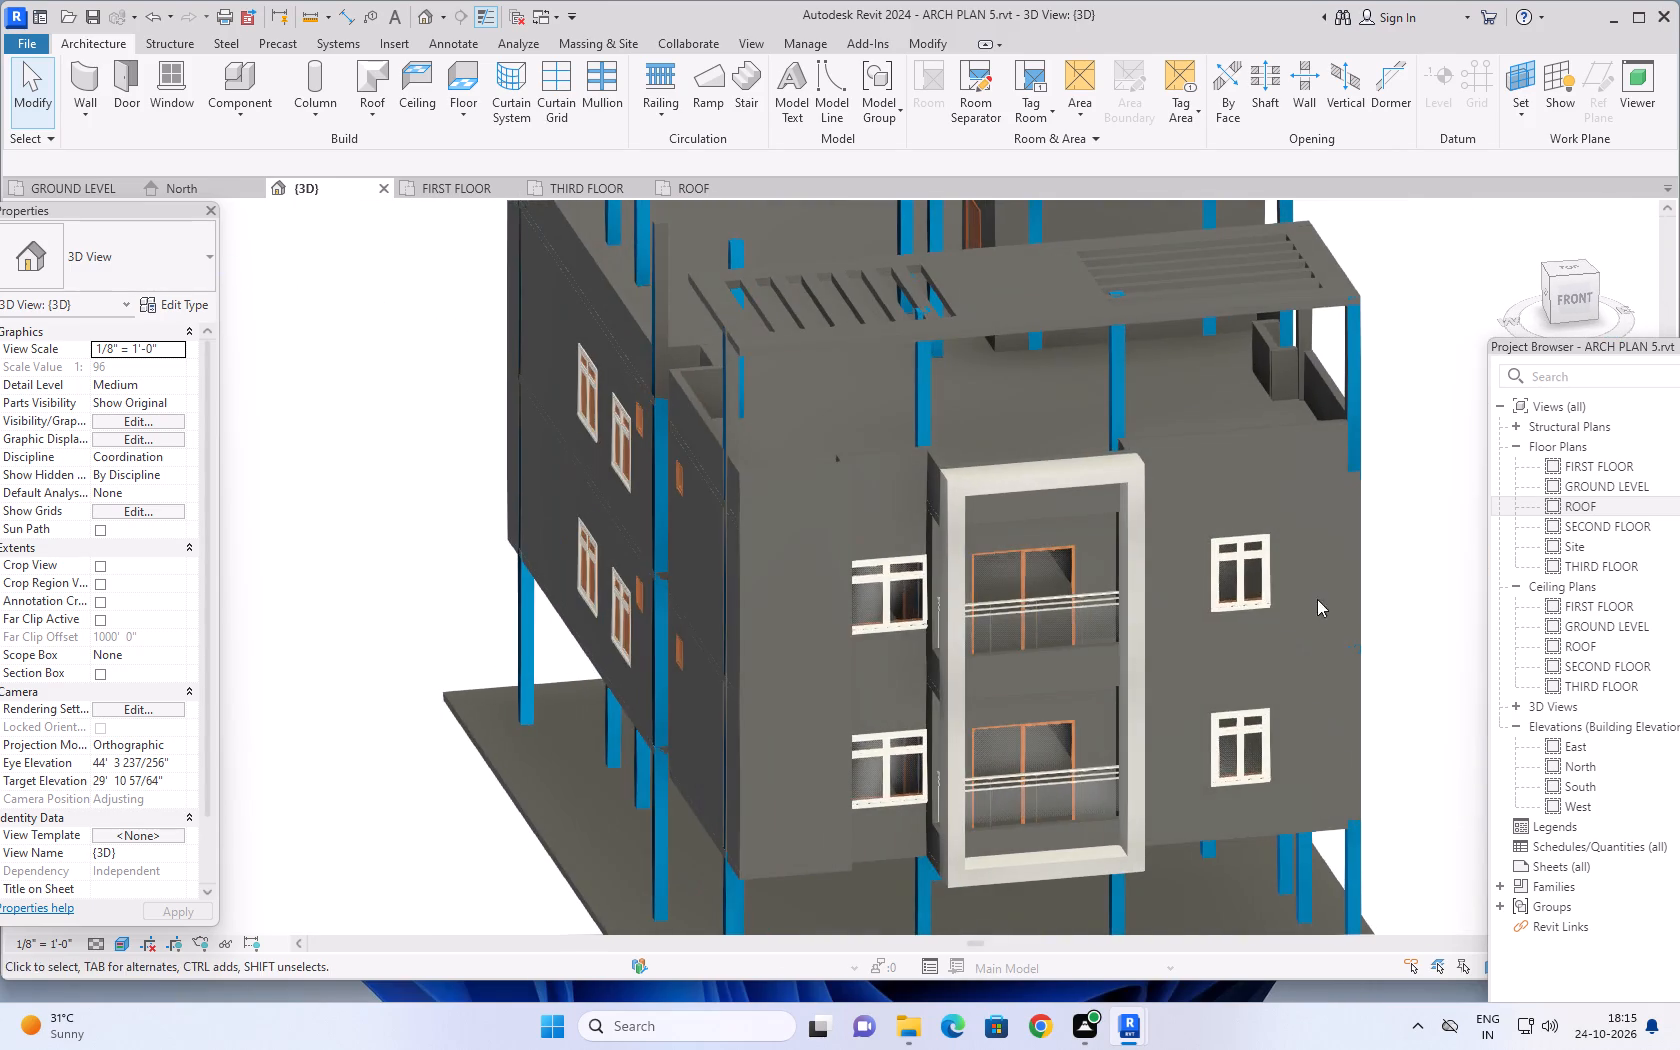
{"action": "middle_click_drag", "start_coordinate": [569, 636], "coordinate": [893, 652], "text": "shift"}
{"action": "scroll", "coordinate": [641, 654], "scroll_direction": "down", "scroll_amount": 1, "text": "shift"}
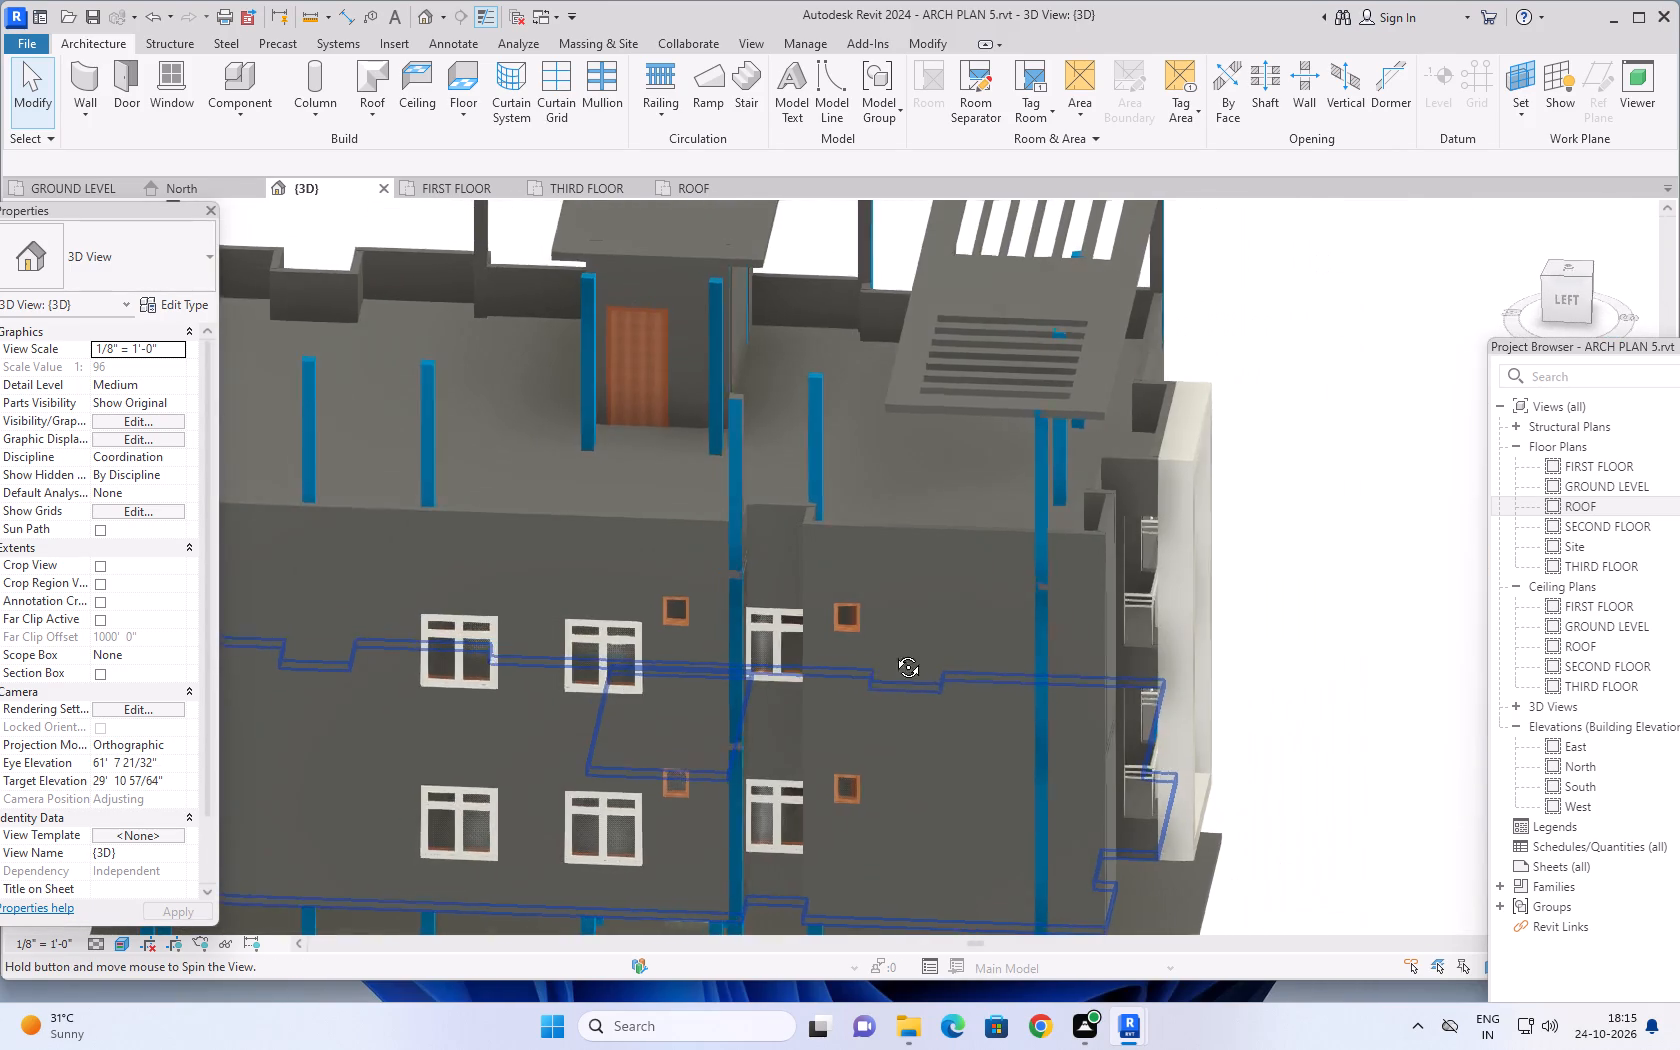
{"action": "middle_click_drag", "start_coordinate": [893, 652], "coordinate": [918, 634], "text": "shift"}
{"action": "scroll", "coordinate": [923, 614], "scroll_direction": "down", "scroll_amount": 3}
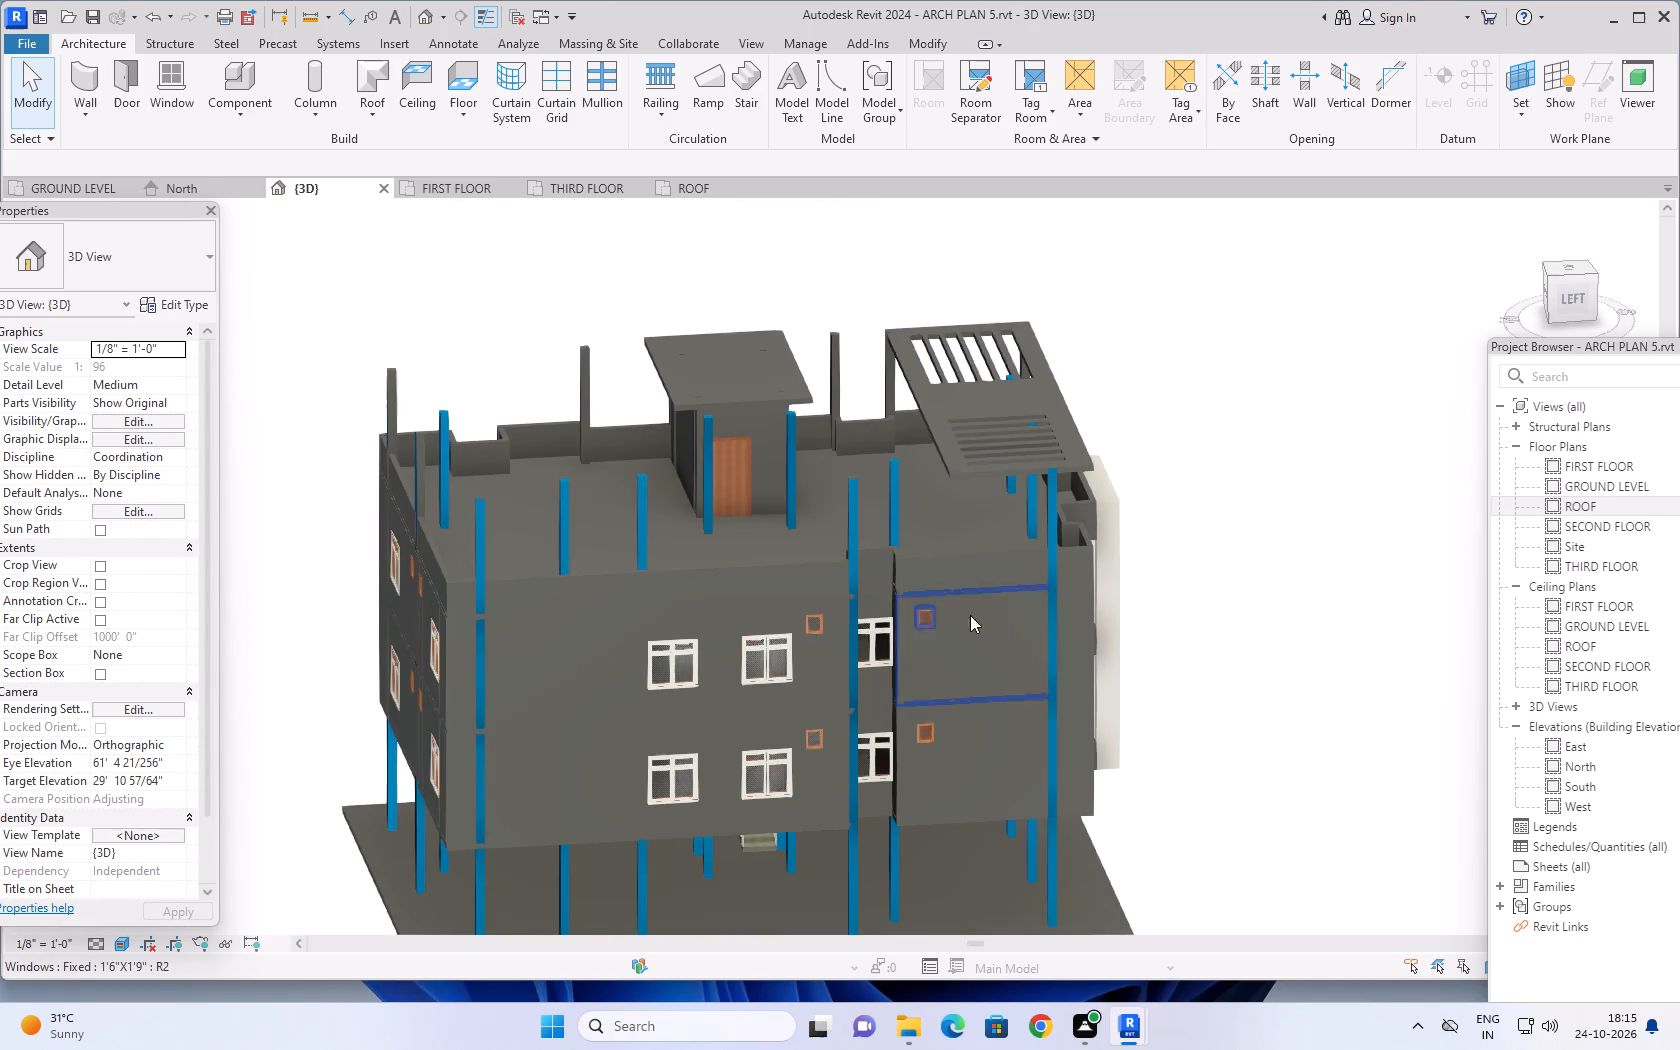
{"action": "middle_click_drag", "start_coordinate": [1193, 612], "coordinate": [963, 619], "text": "shift"}
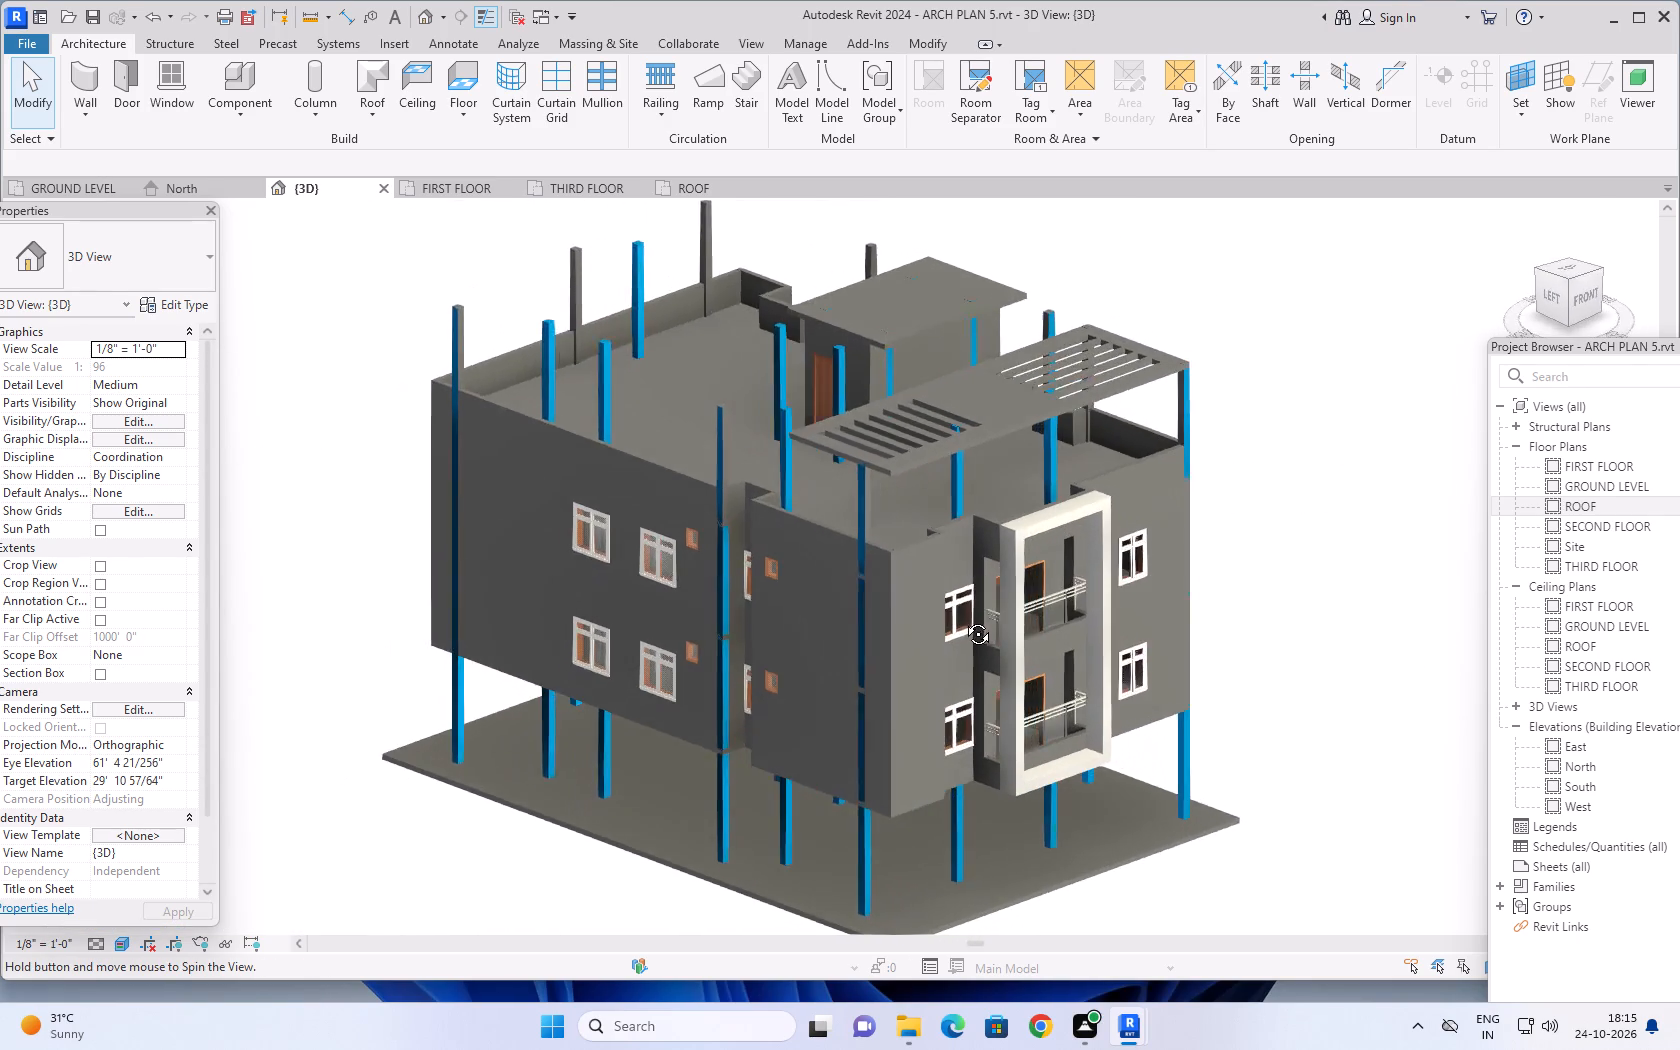
{"action": "middle_click_drag", "start_coordinate": [963, 619], "coordinate": [930, 582], "text": "shift"}
{"action": "middle_click_drag", "start_coordinate": [1327, 512], "coordinate": [1293, 537]}
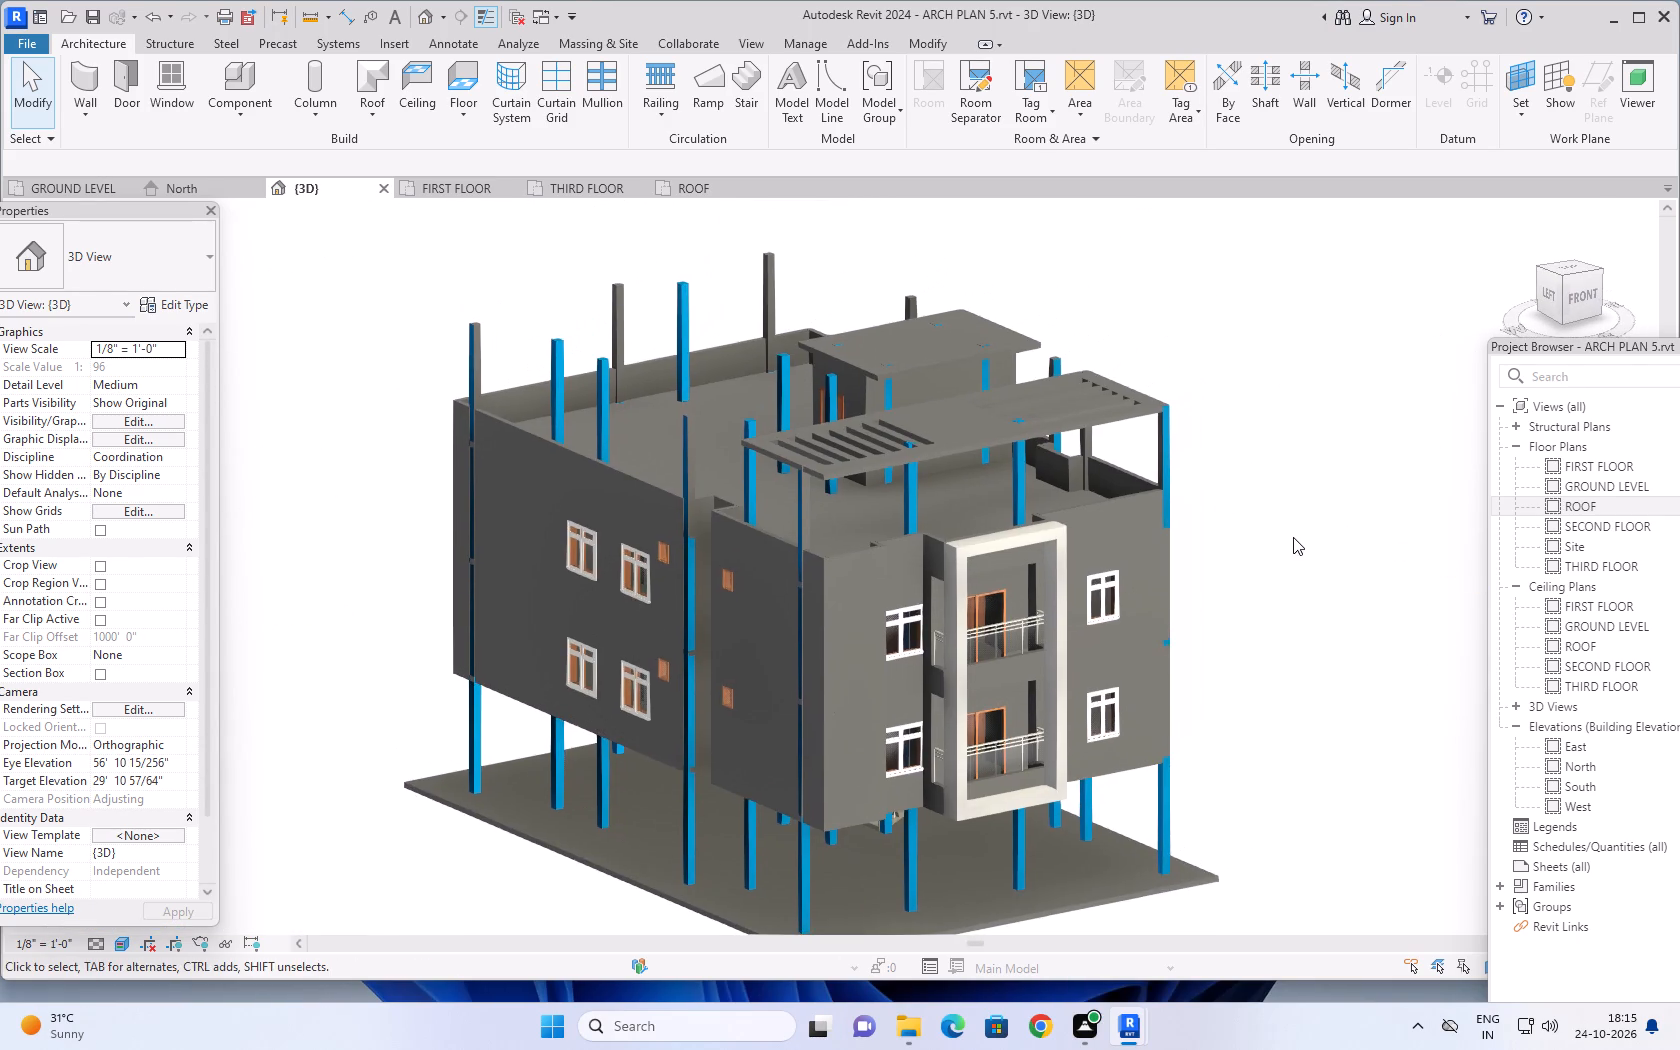
{"action": "key", "text": "Escape"}
{"action": "key", "text": "Escape"}
{"action": "key", "text": "Escape"}
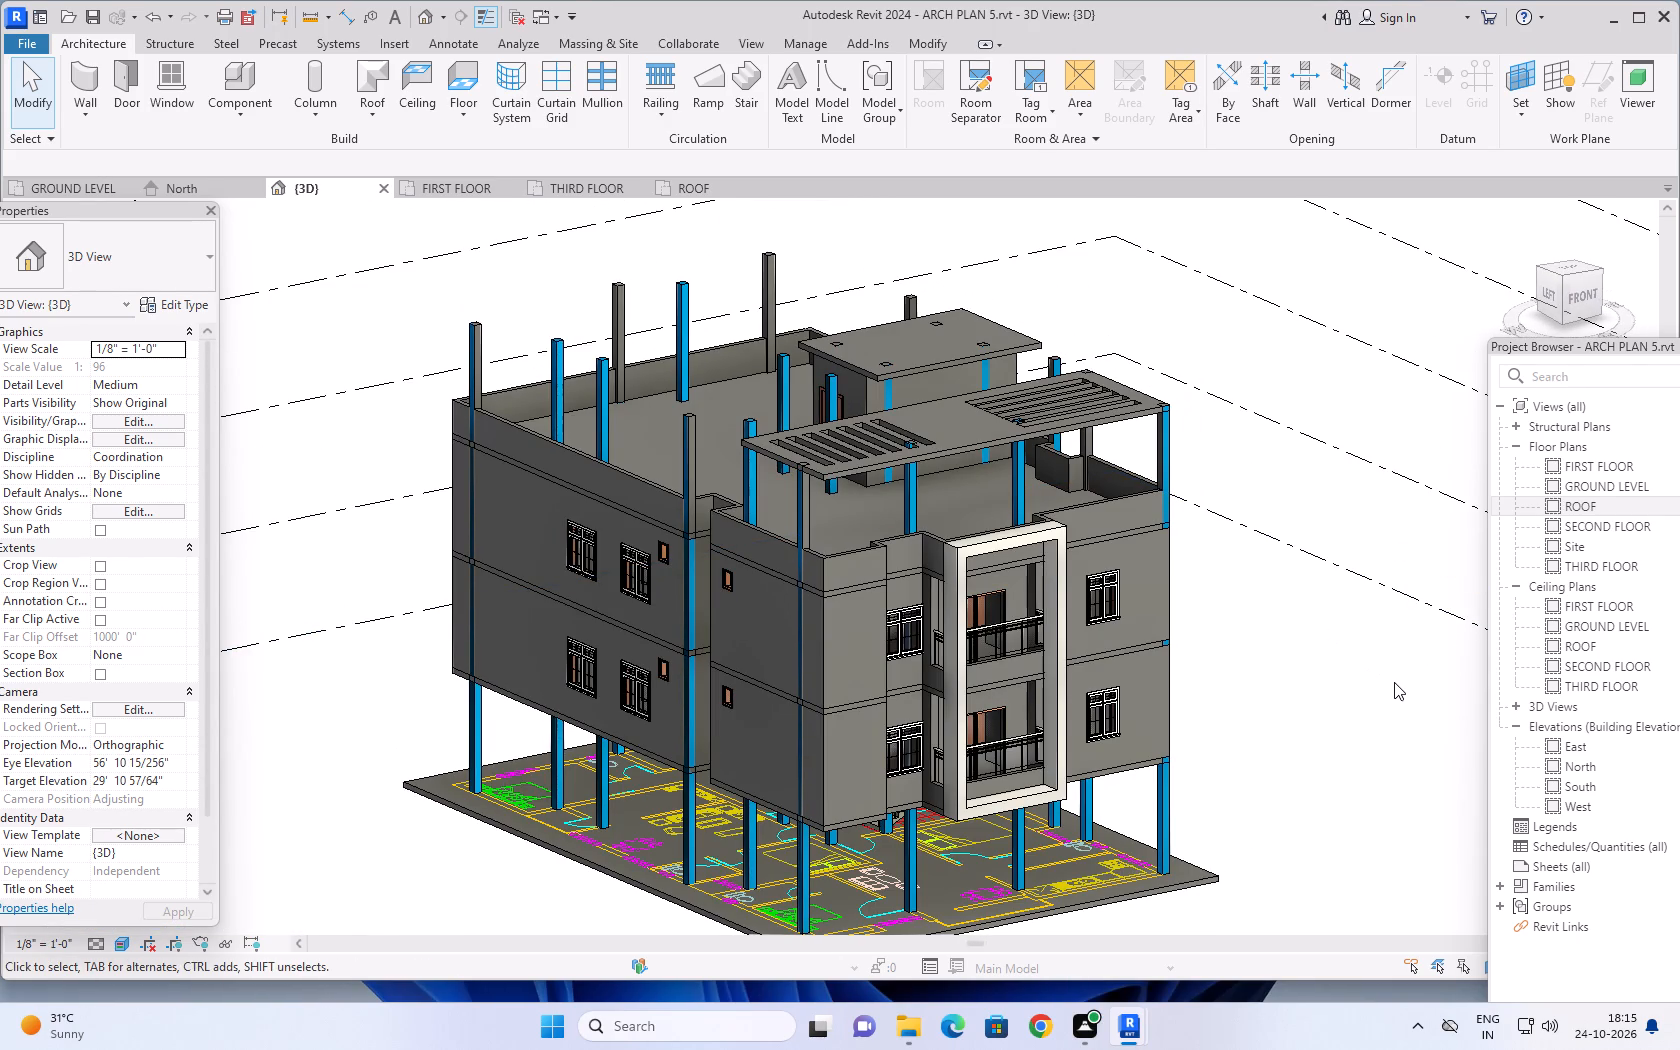
Select and deselect the column behind the balcony frame and a neighbouring 9"X9" third-floor column, inspecting them under the slotted slab.
{"action": "middle_click_drag", "start_coordinate": [1391, 679], "coordinate": [1174, 667], "text": "shift"}
{"action": "left_click", "coordinate": [507, 579]}
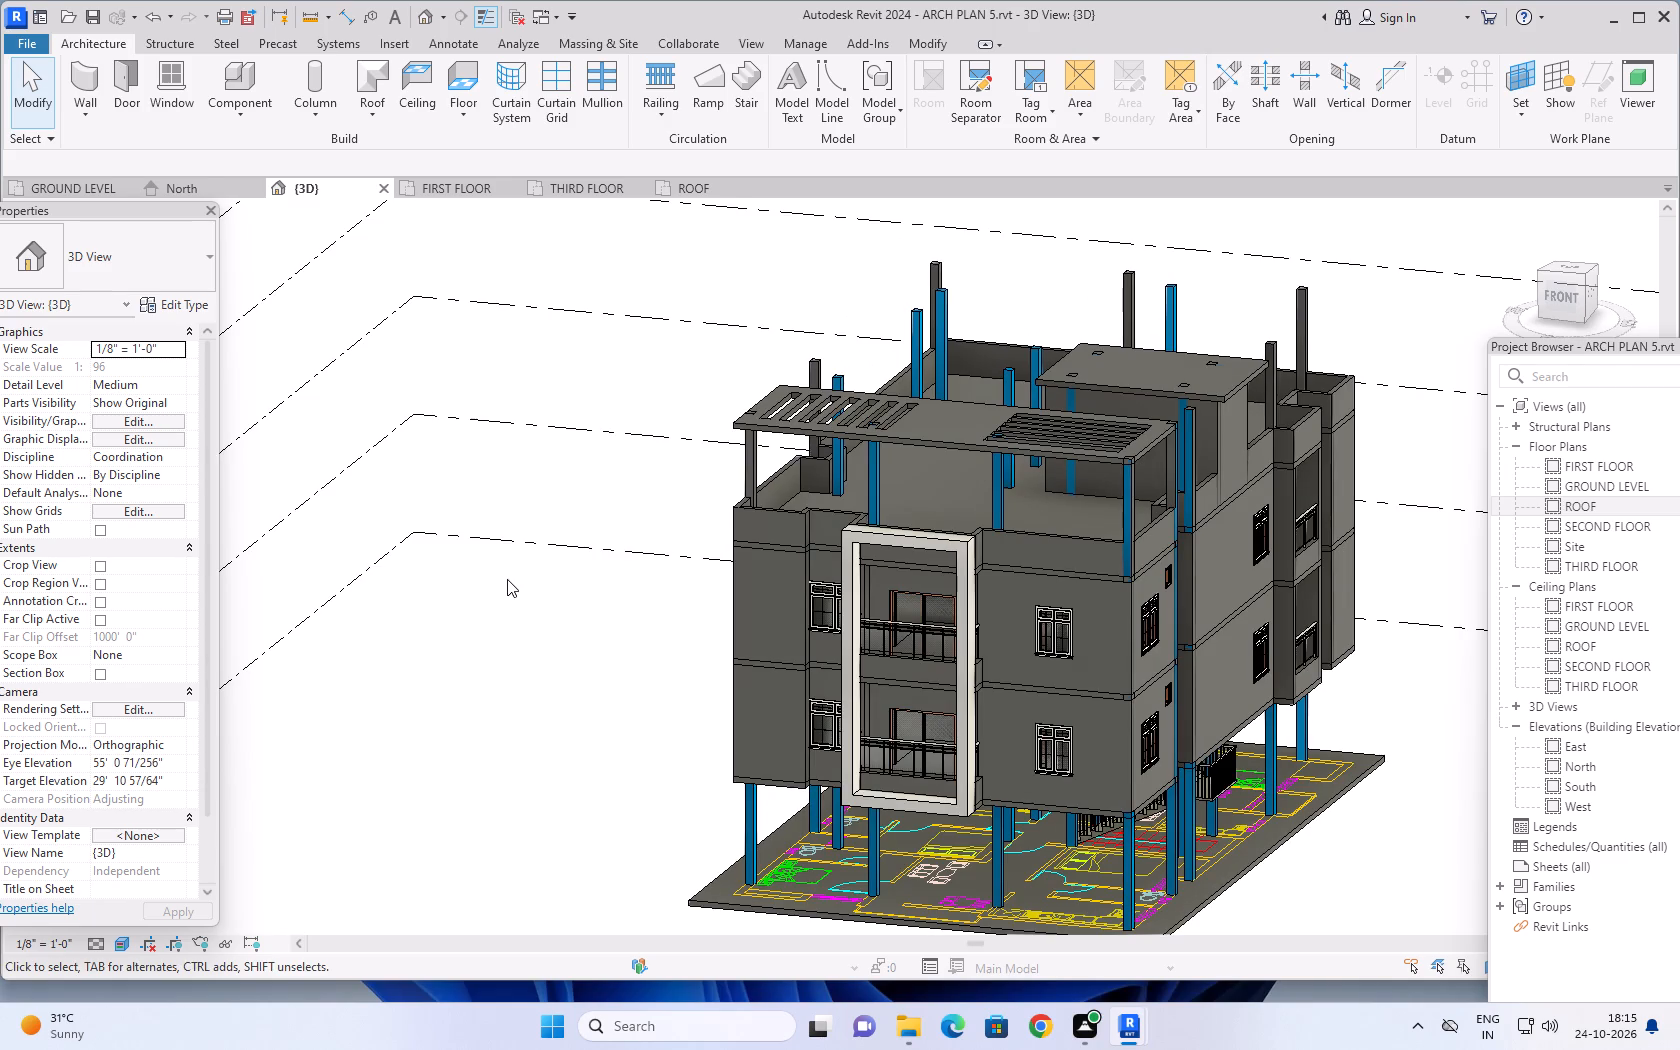
{"action": "key", "text": "Escape"}
{"action": "key", "text": "Escape"}
{"action": "key", "text": "Escape"}
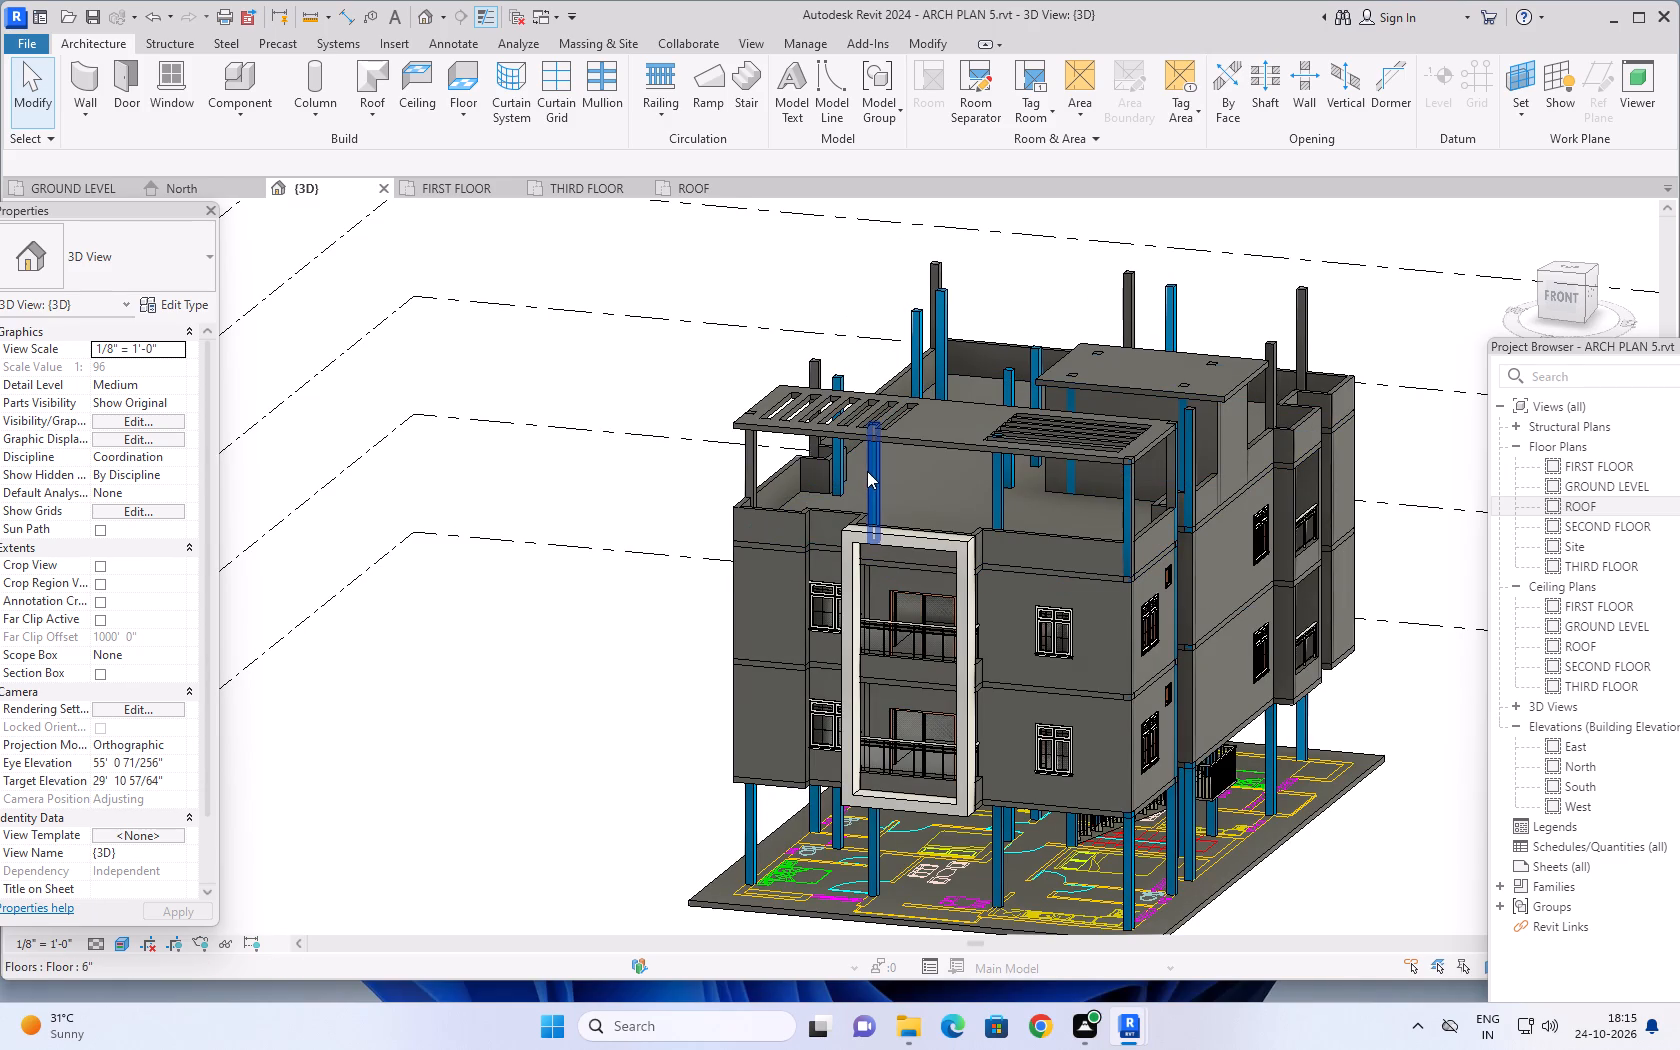
{"action": "left_click", "coordinate": [867, 471]}
{"action": "left_click", "coordinate": [634, 570]}
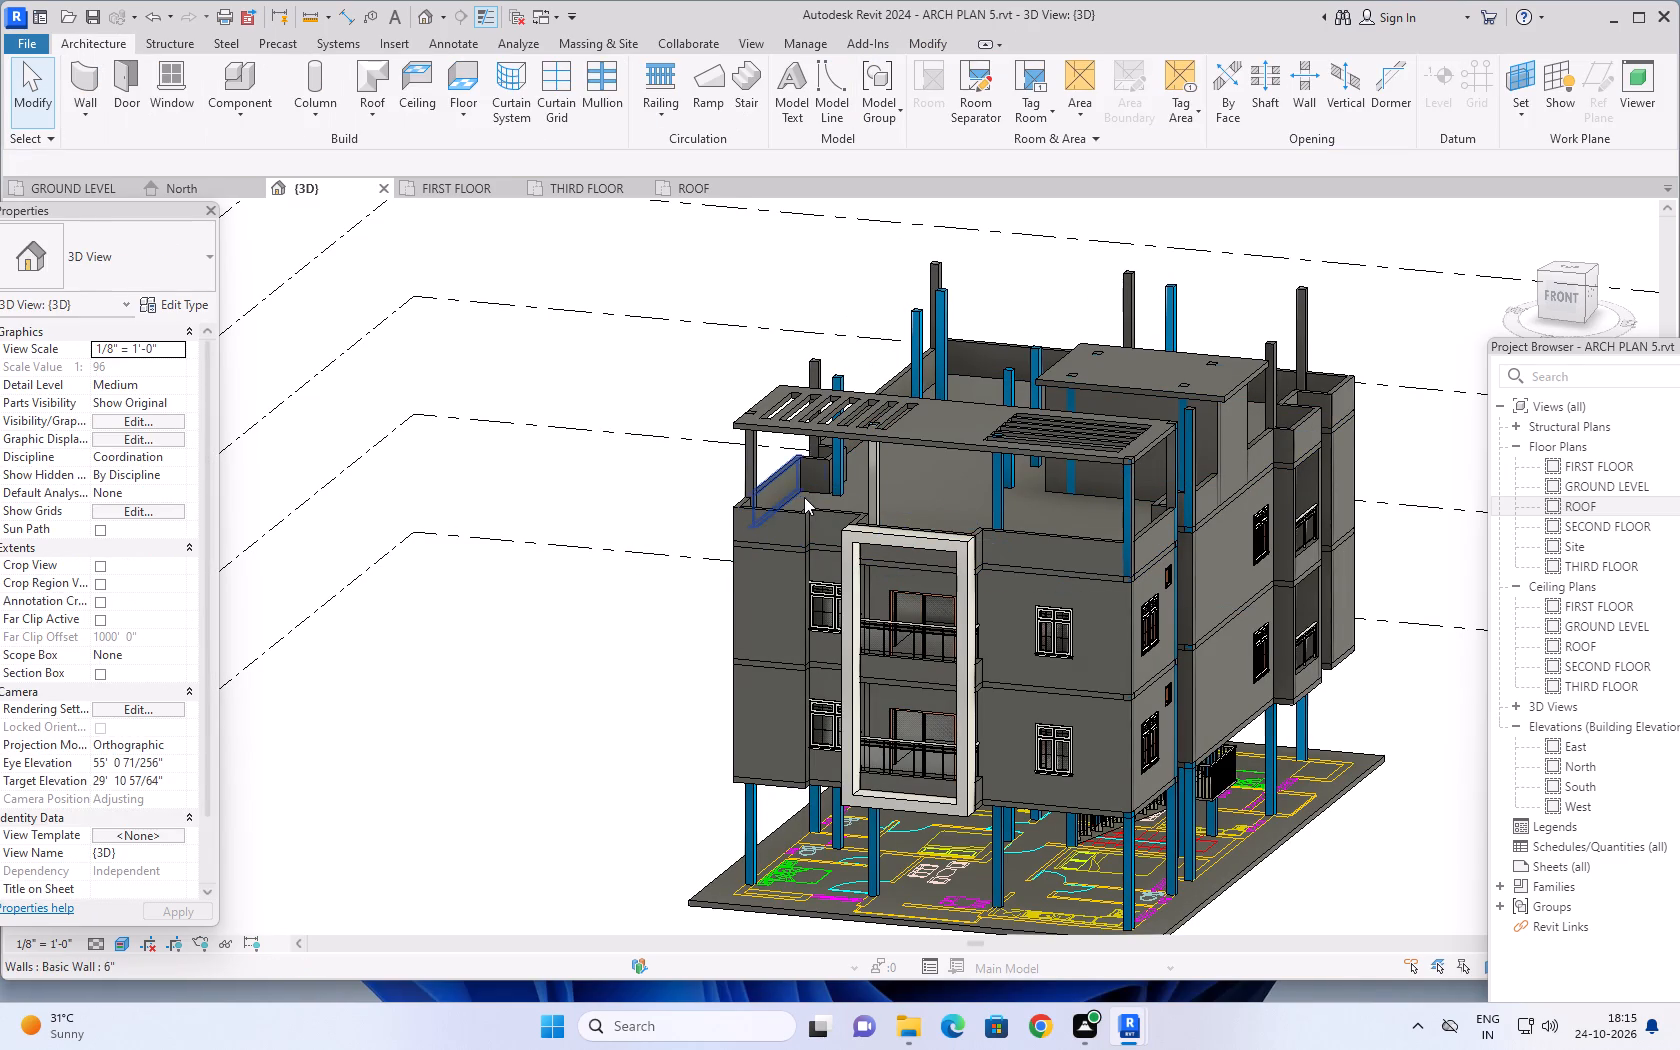
{"action": "left_click", "coordinate": [834, 462]}
{"action": "scroll", "coordinate": [855, 476], "scroll_direction": "up", "scroll_amount": 5}
{"action": "scroll", "coordinate": [1004, 491], "scroll_direction": "up", "scroll_amount": 5}
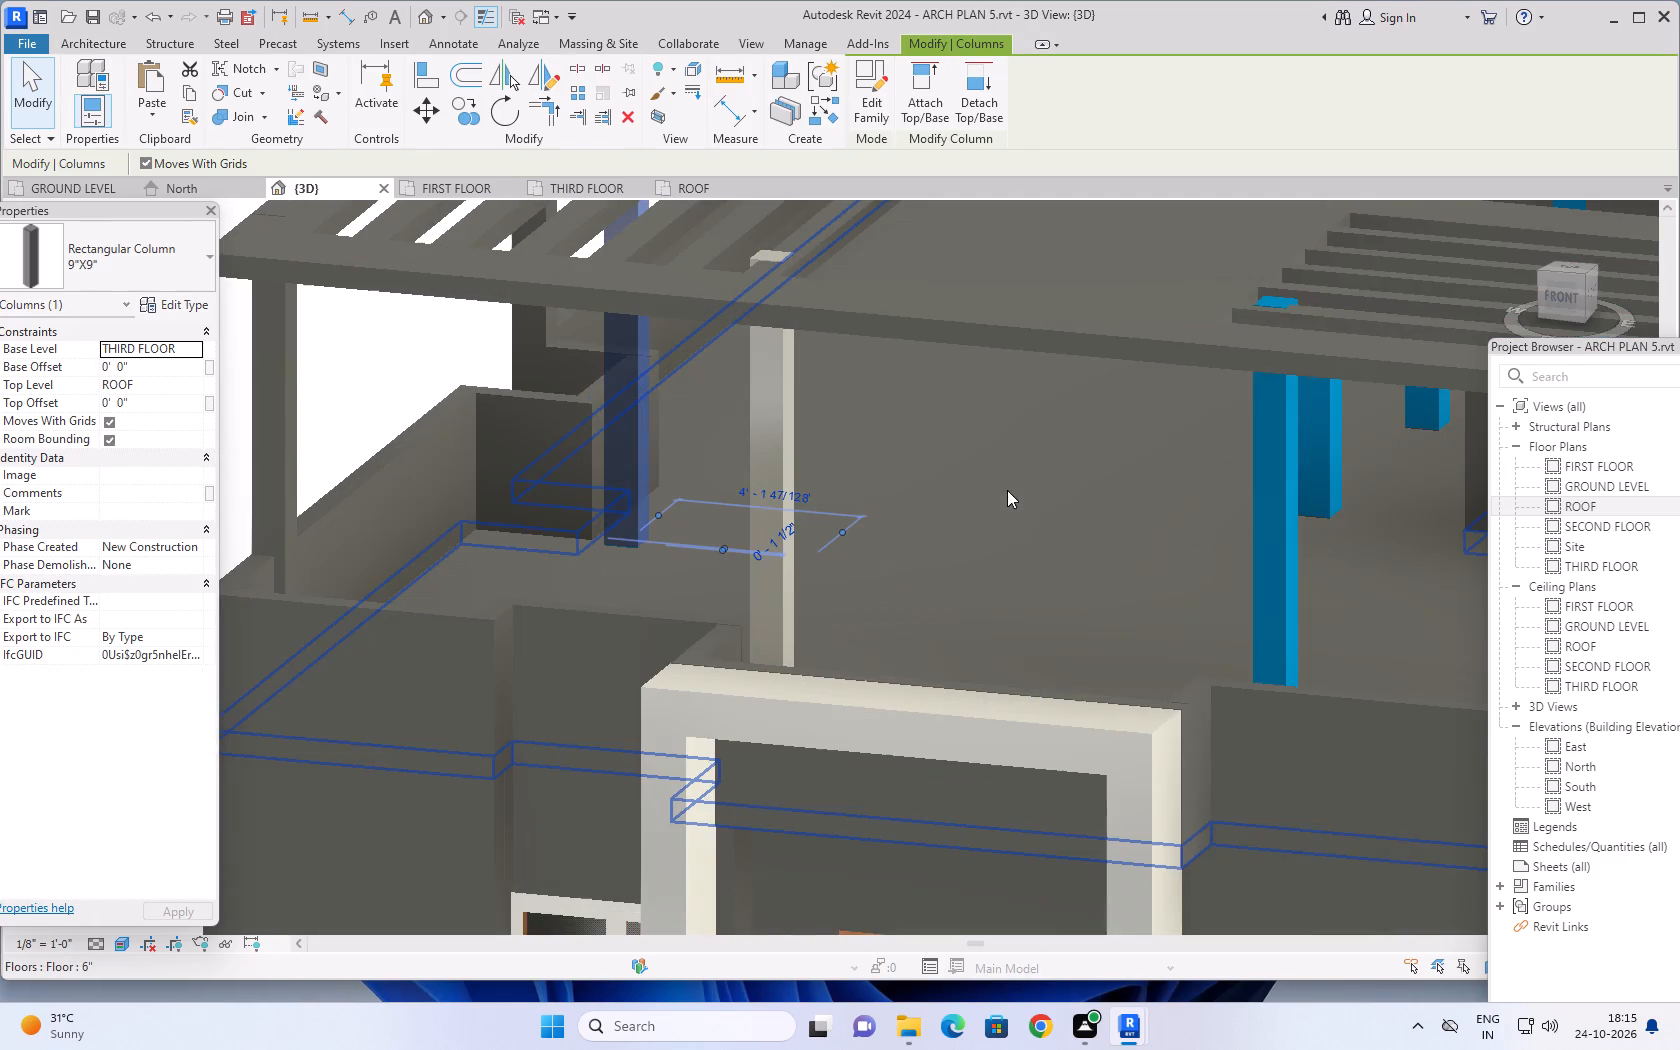
{"action": "scroll", "coordinate": [1143, 511], "scroll_direction": "up", "scroll_amount": 5}
{"action": "scroll", "coordinate": [1365, 515], "scroll_direction": "down", "scroll_amount": 13}
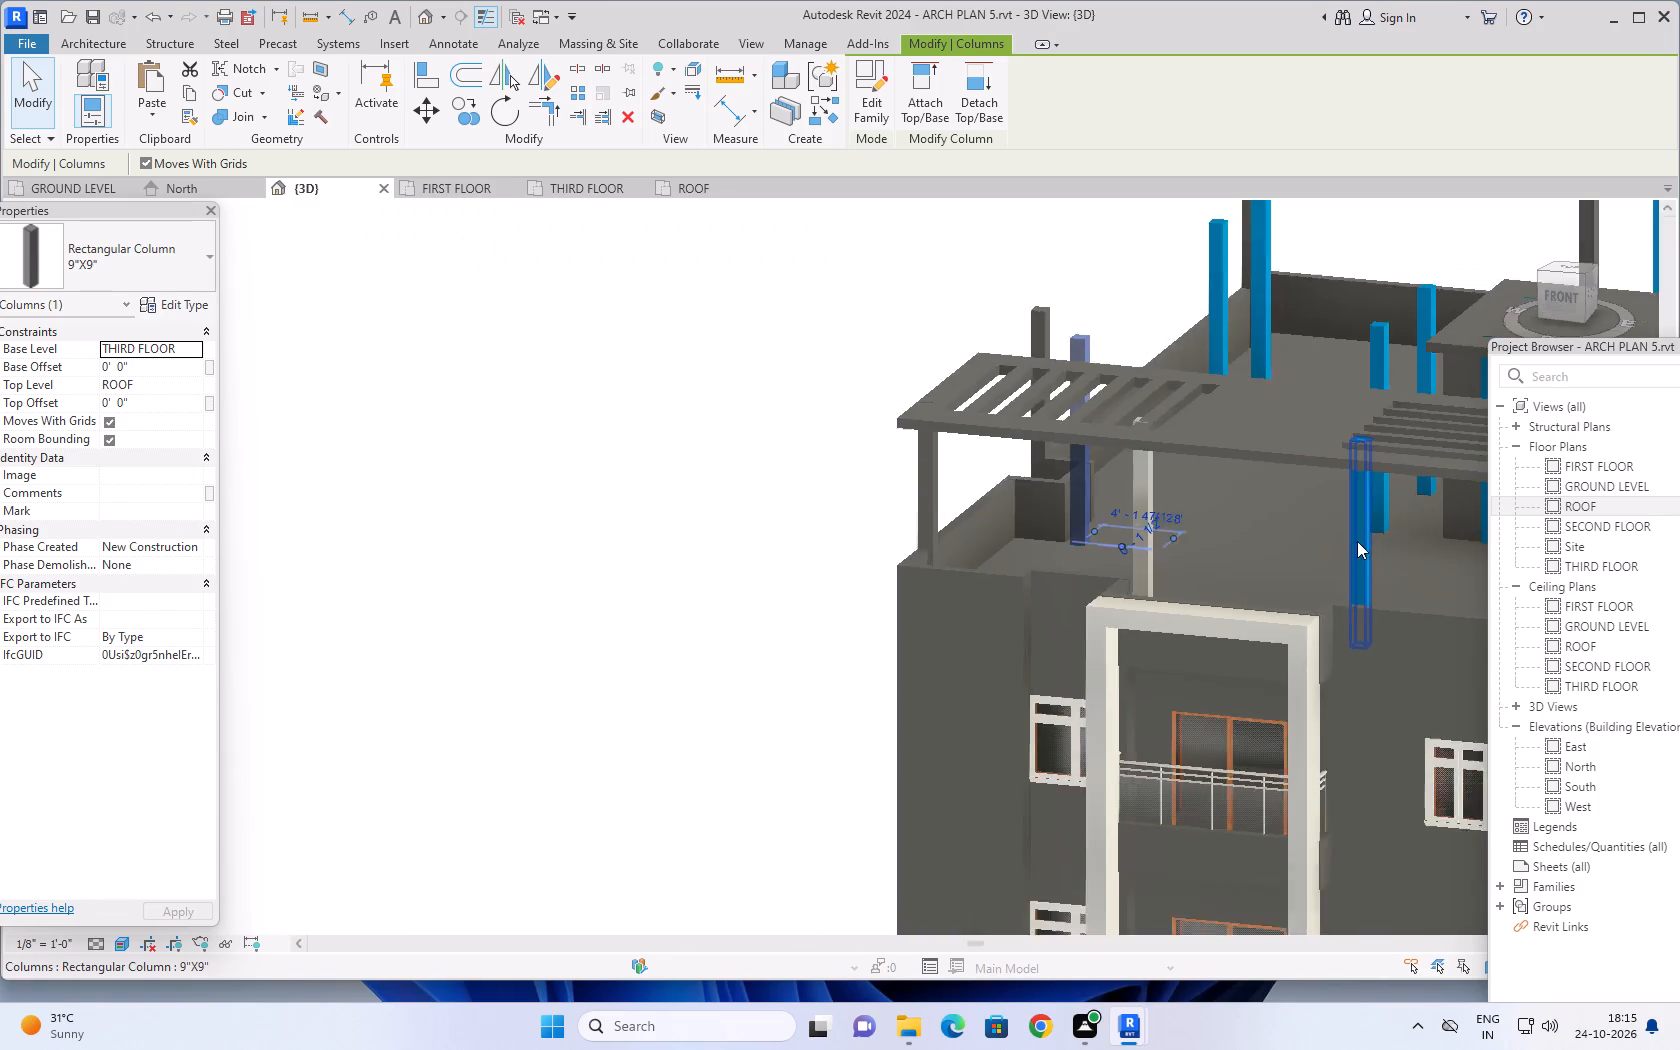
{"action": "scroll", "coordinate": [1357, 541], "scroll_direction": "down", "scroll_amount": 6}
{"action": "middle_click_drag", "start_coordinate": [1066, 593], "coordinate": [702, 518]}
{"action": "key", "text": "Escape"}
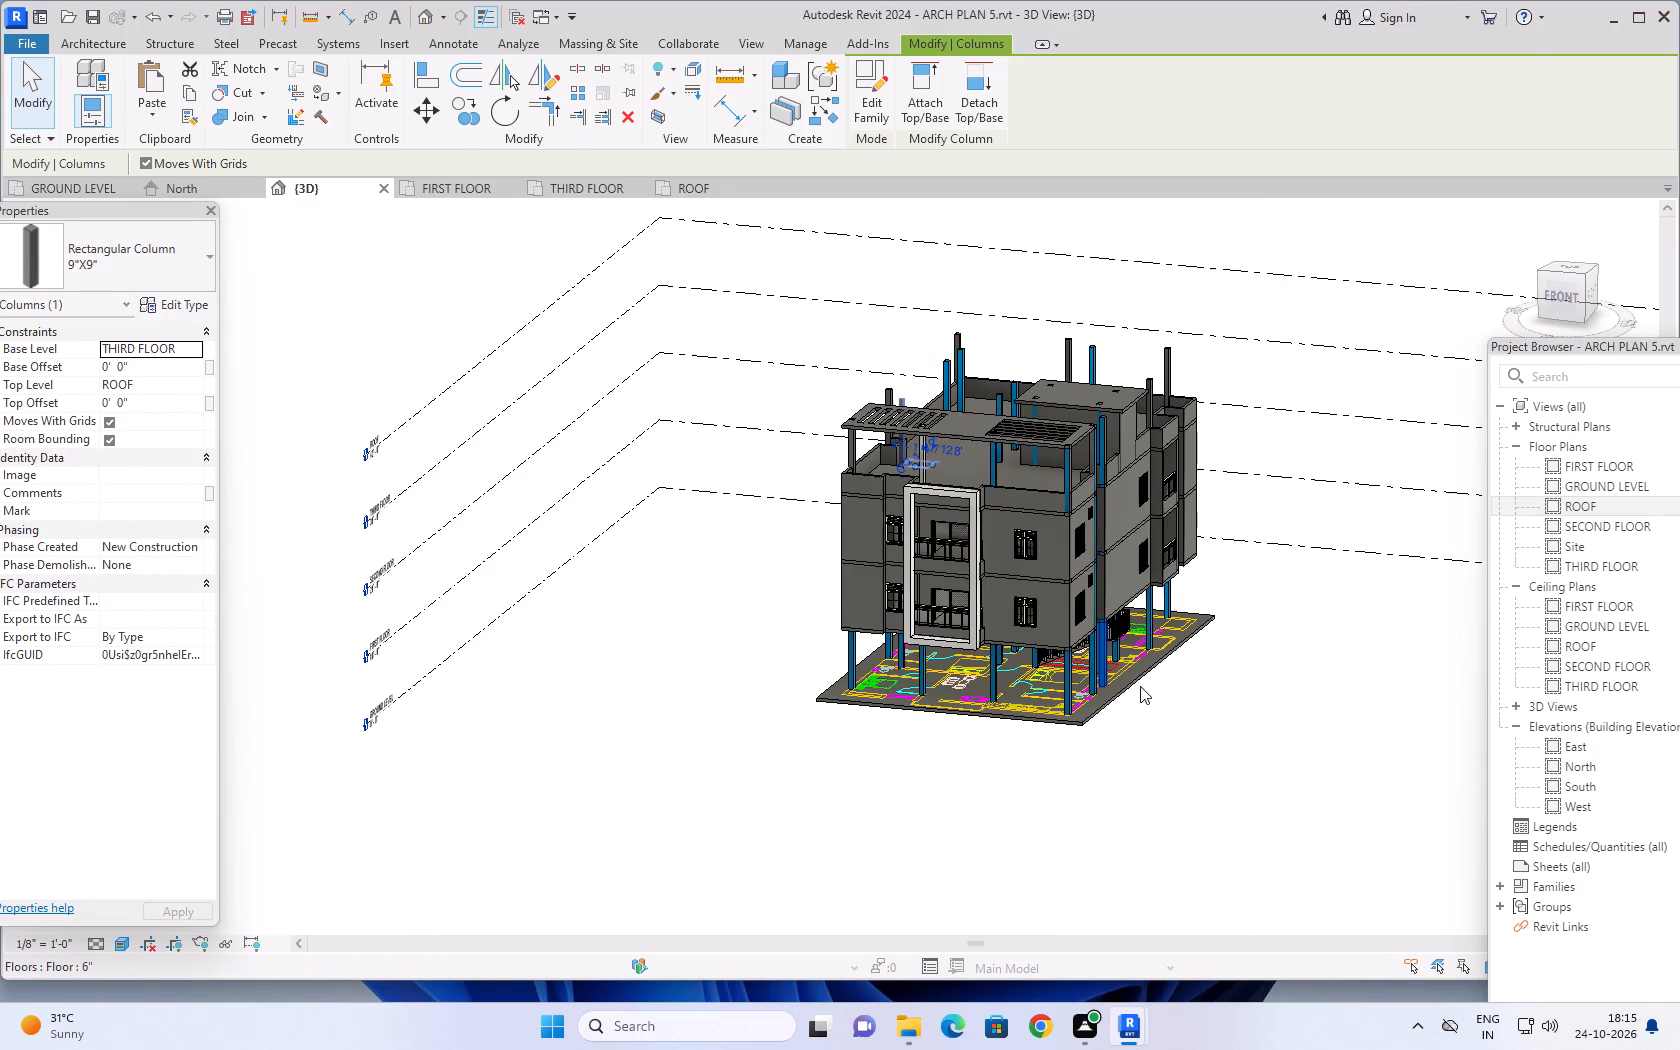
{"action": "key", "text": "Escape"}
{"action": "key", "text": "Escape"}
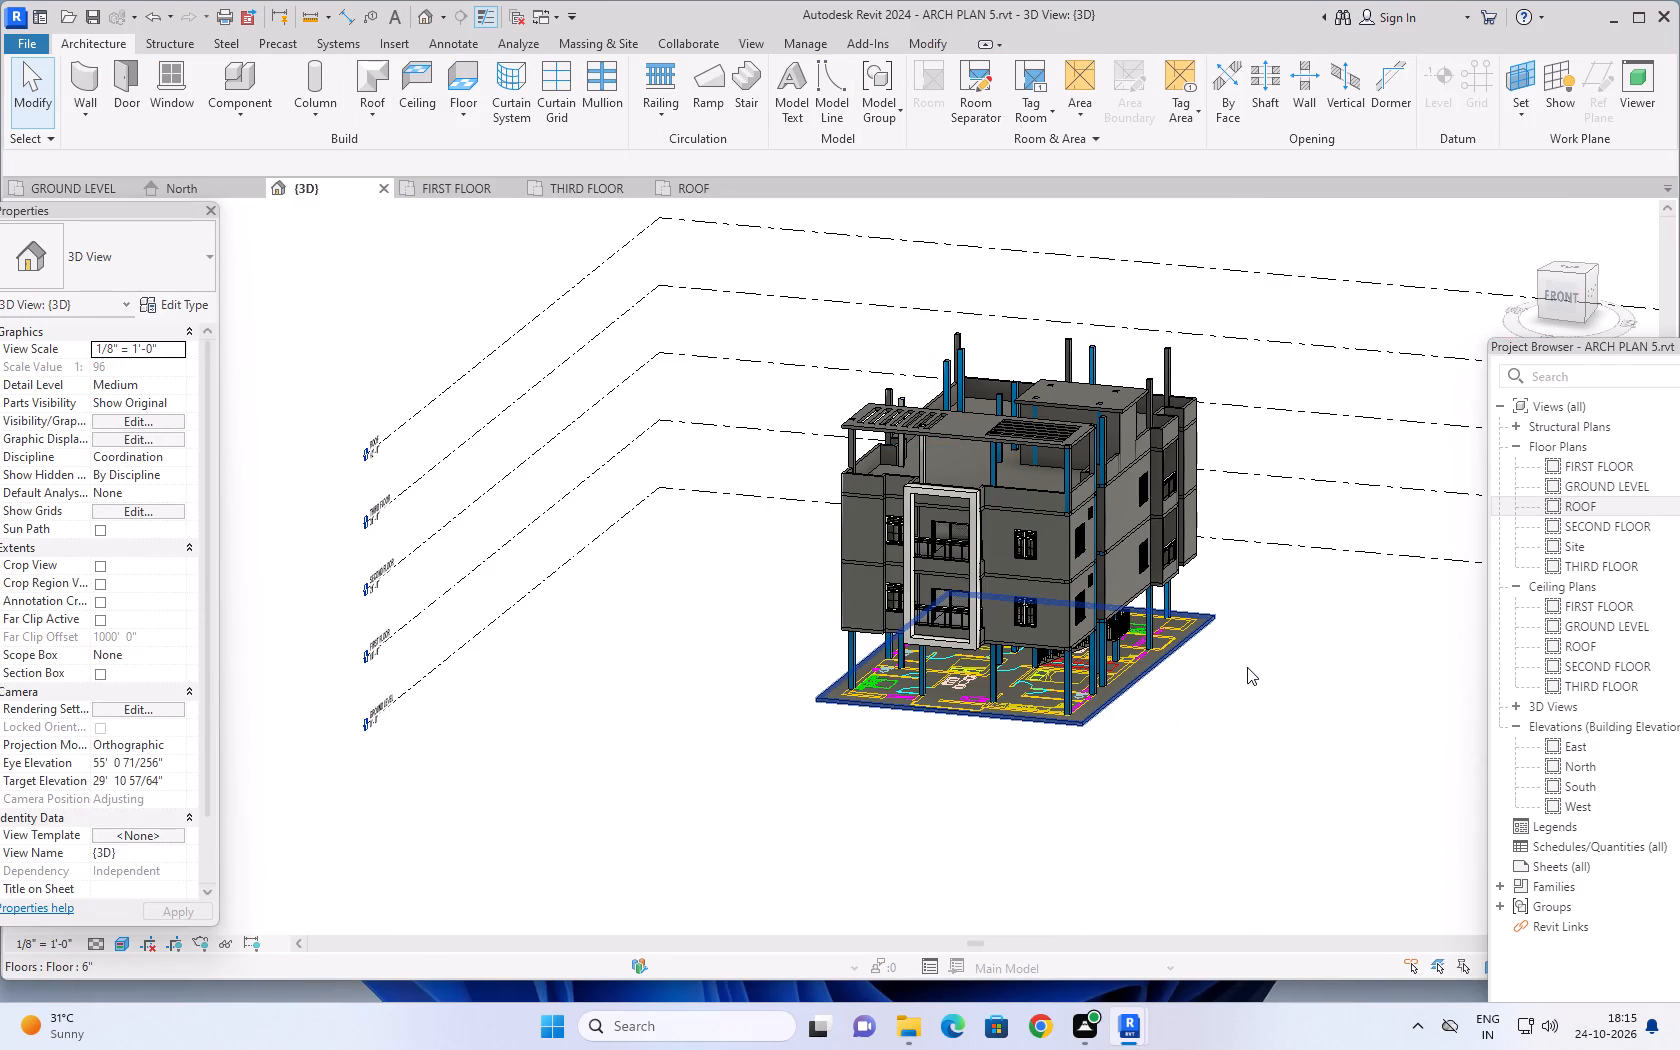
Select all instances of the 9"X9" rectangular column from a ground-level front column, then clear the selection.
{"action": "middle_click_drag", "start_coordinate": [1235, 673], "coordinate": [1238, 697]}
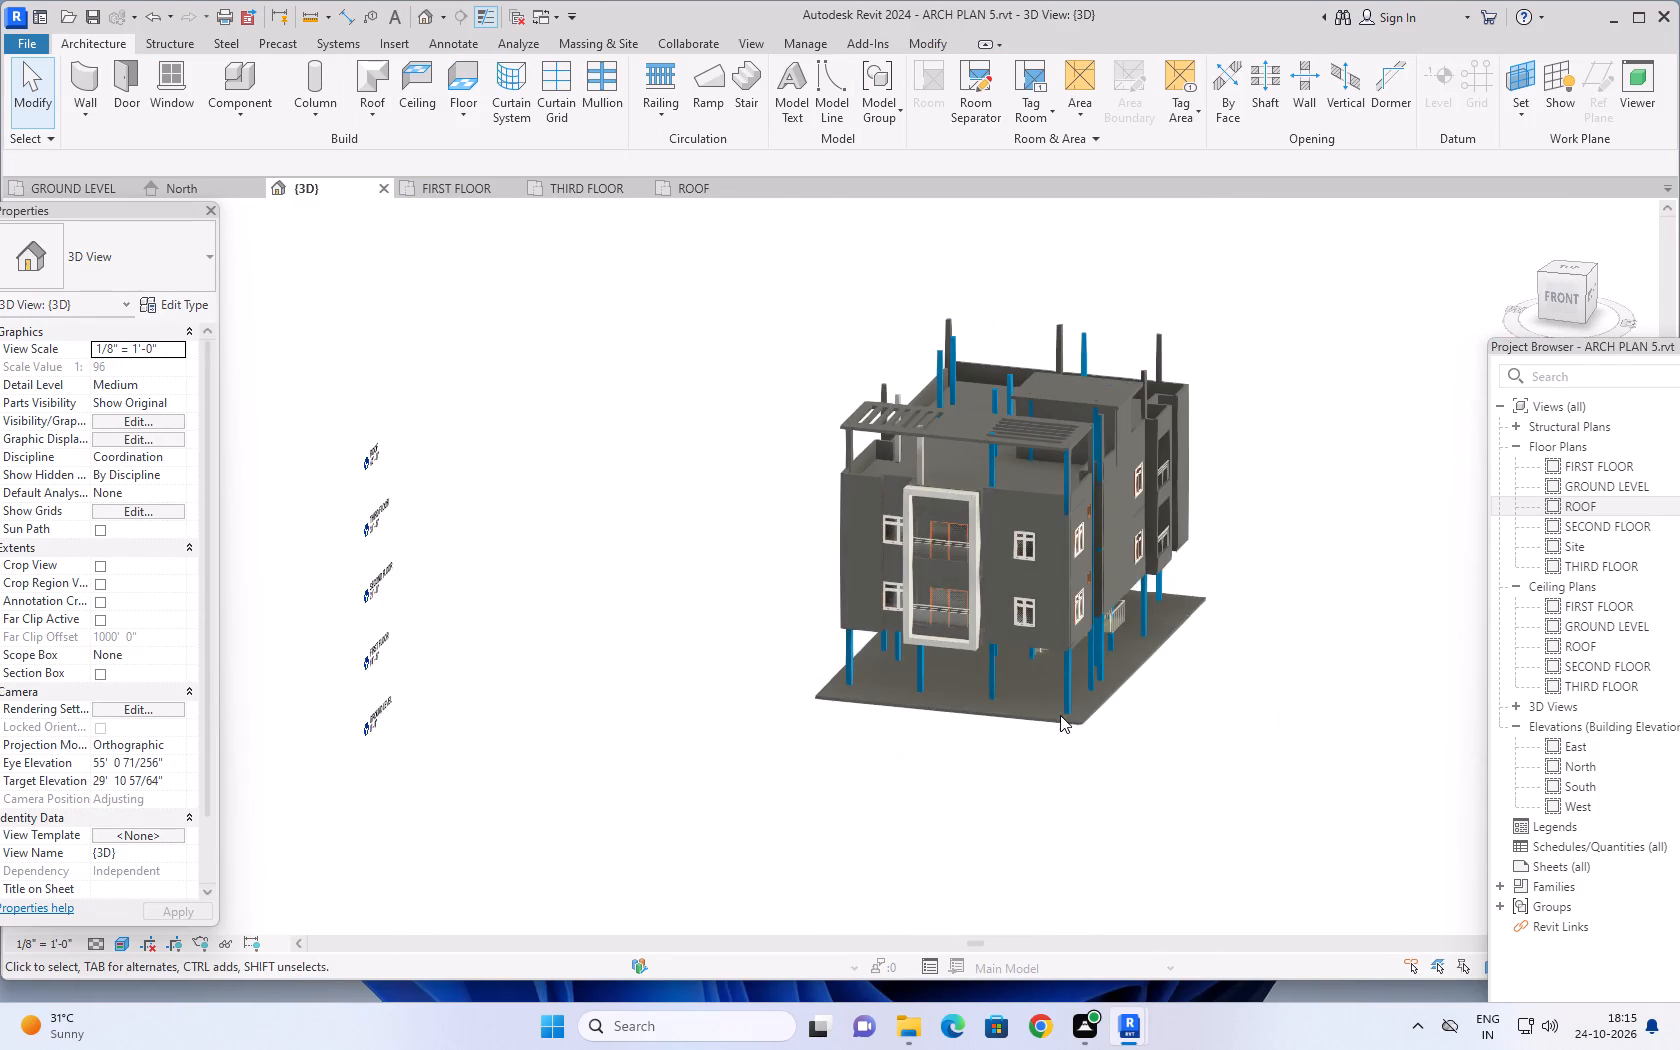
{"action": "scroll", "coordinate": [1060, 715], "scroll_direction": "up", "scroll_amount": 4}
{"action": "left_click", "coordinate": [1066, 680]}
{"action": "right_click", "coordinate": [1057, 744]}
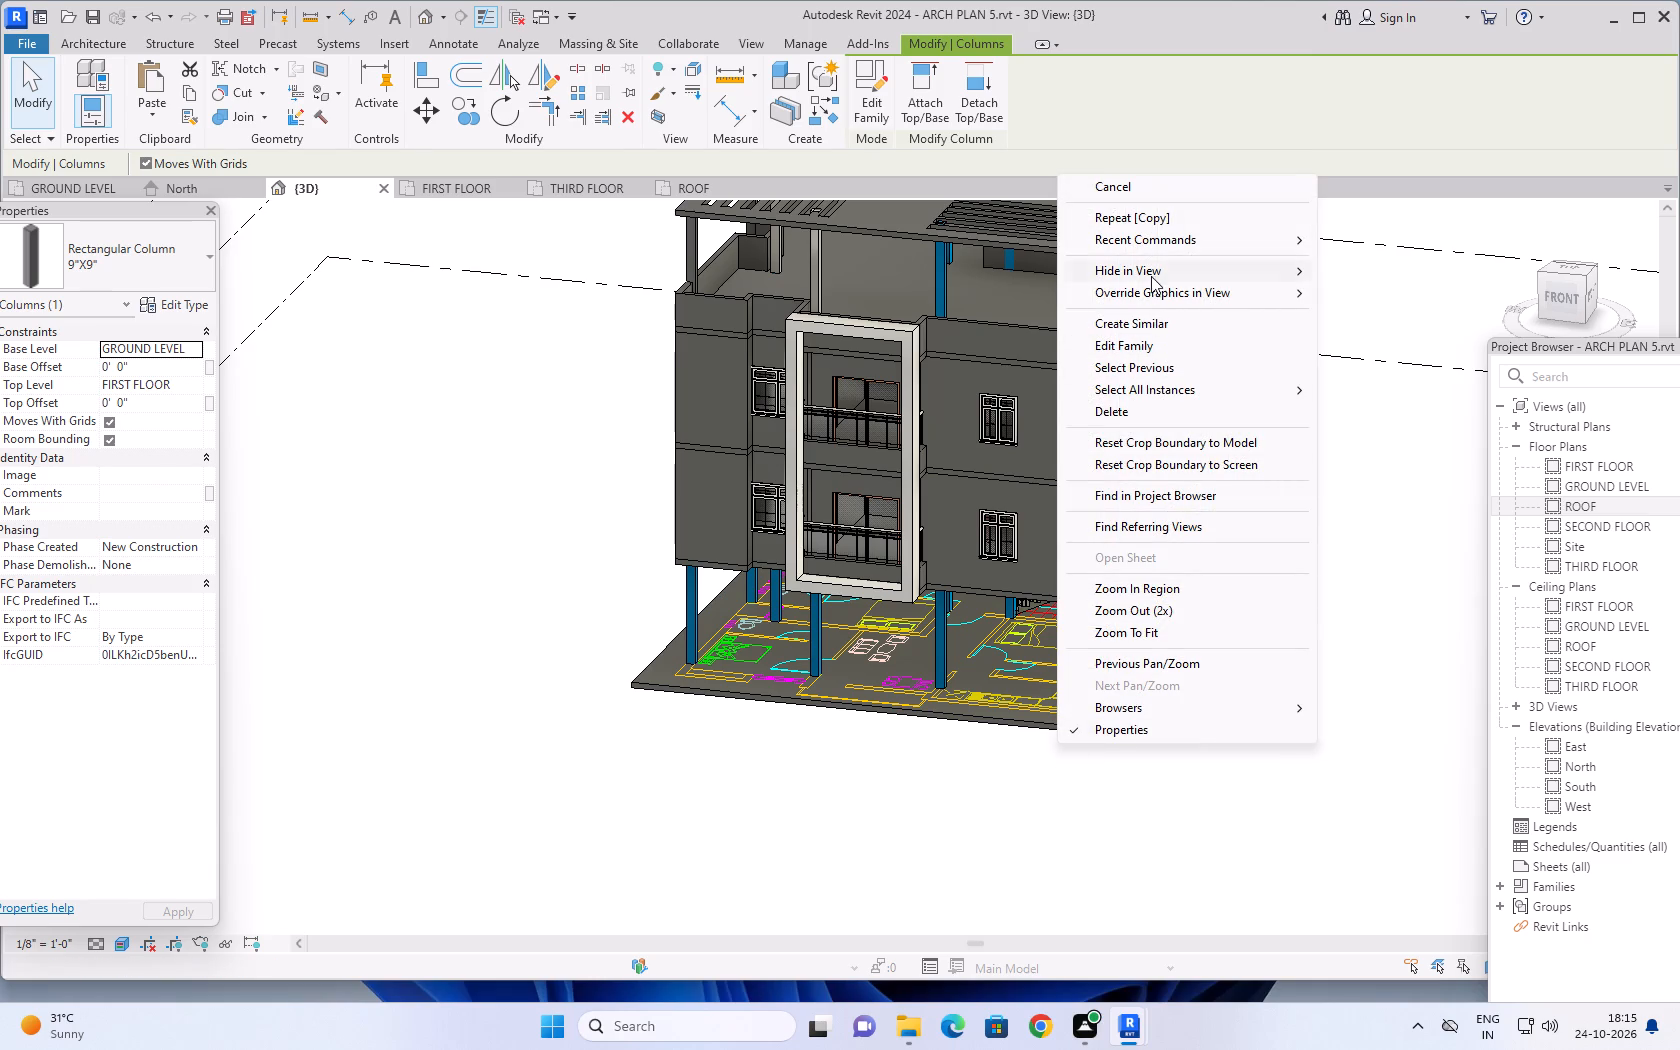
{"action": "left_click", "coordinate": [1186, 390]}
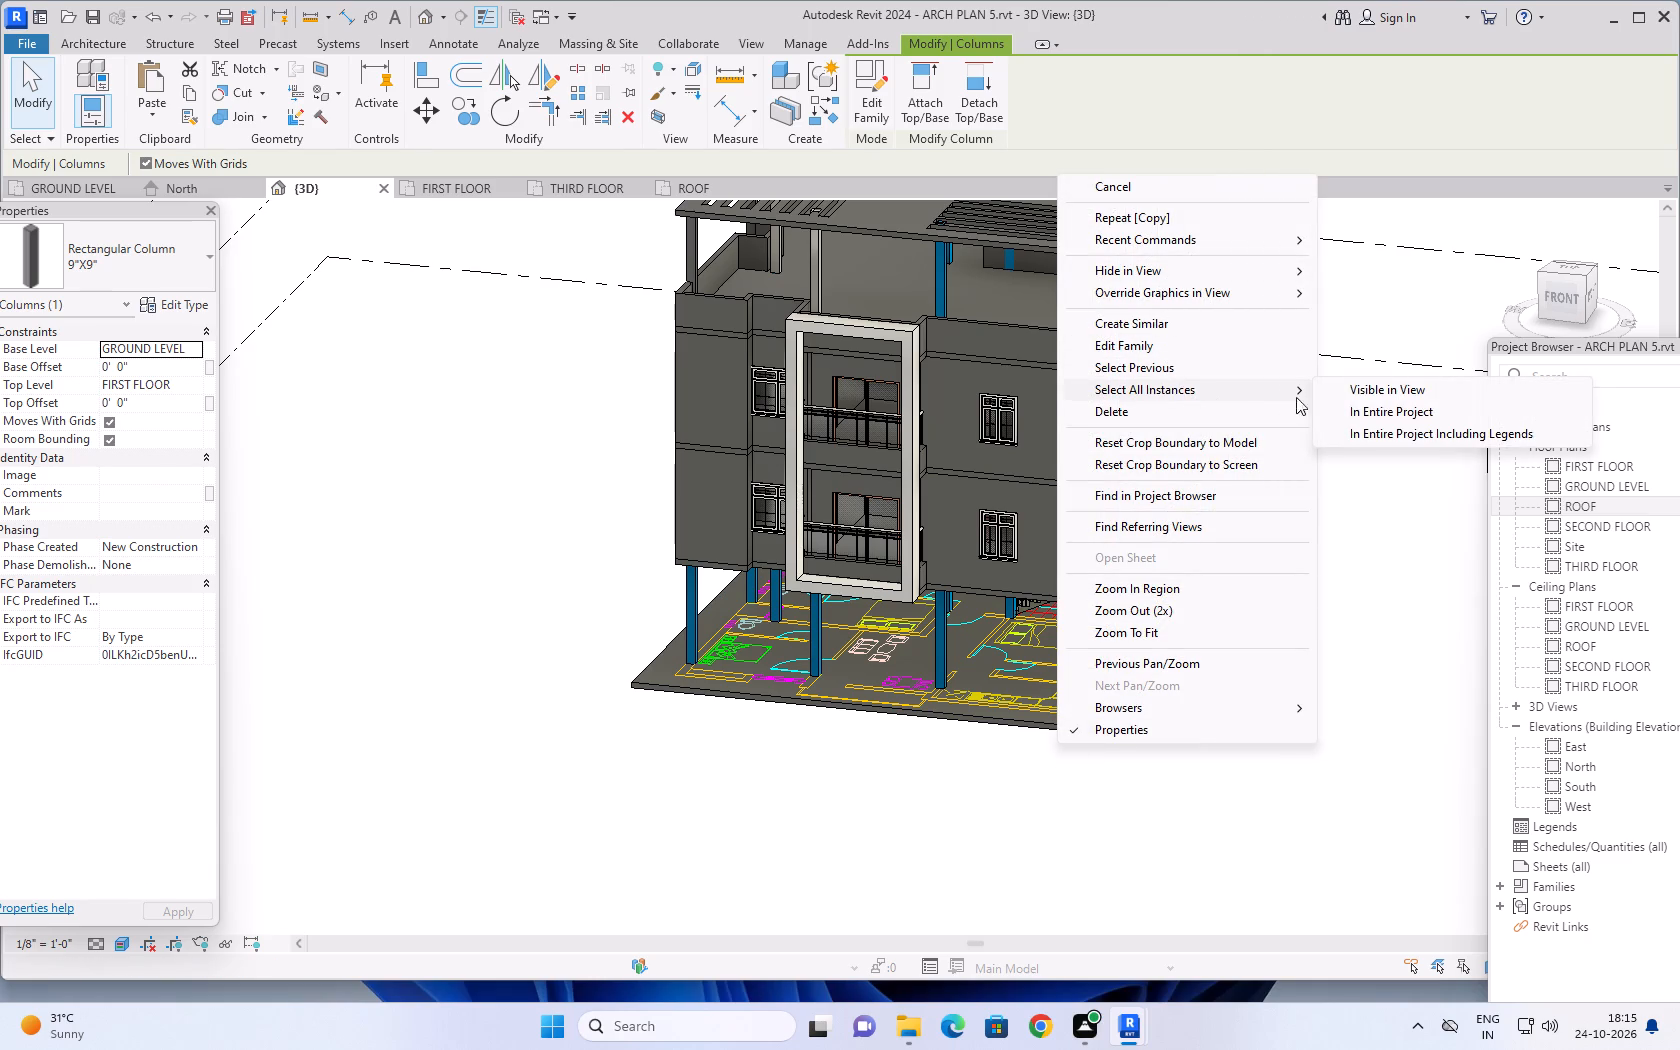
{"action": "left_click", "coordinate": [1356, 404]}
{"action": "left_click", "coordinate": [1297, 689]}
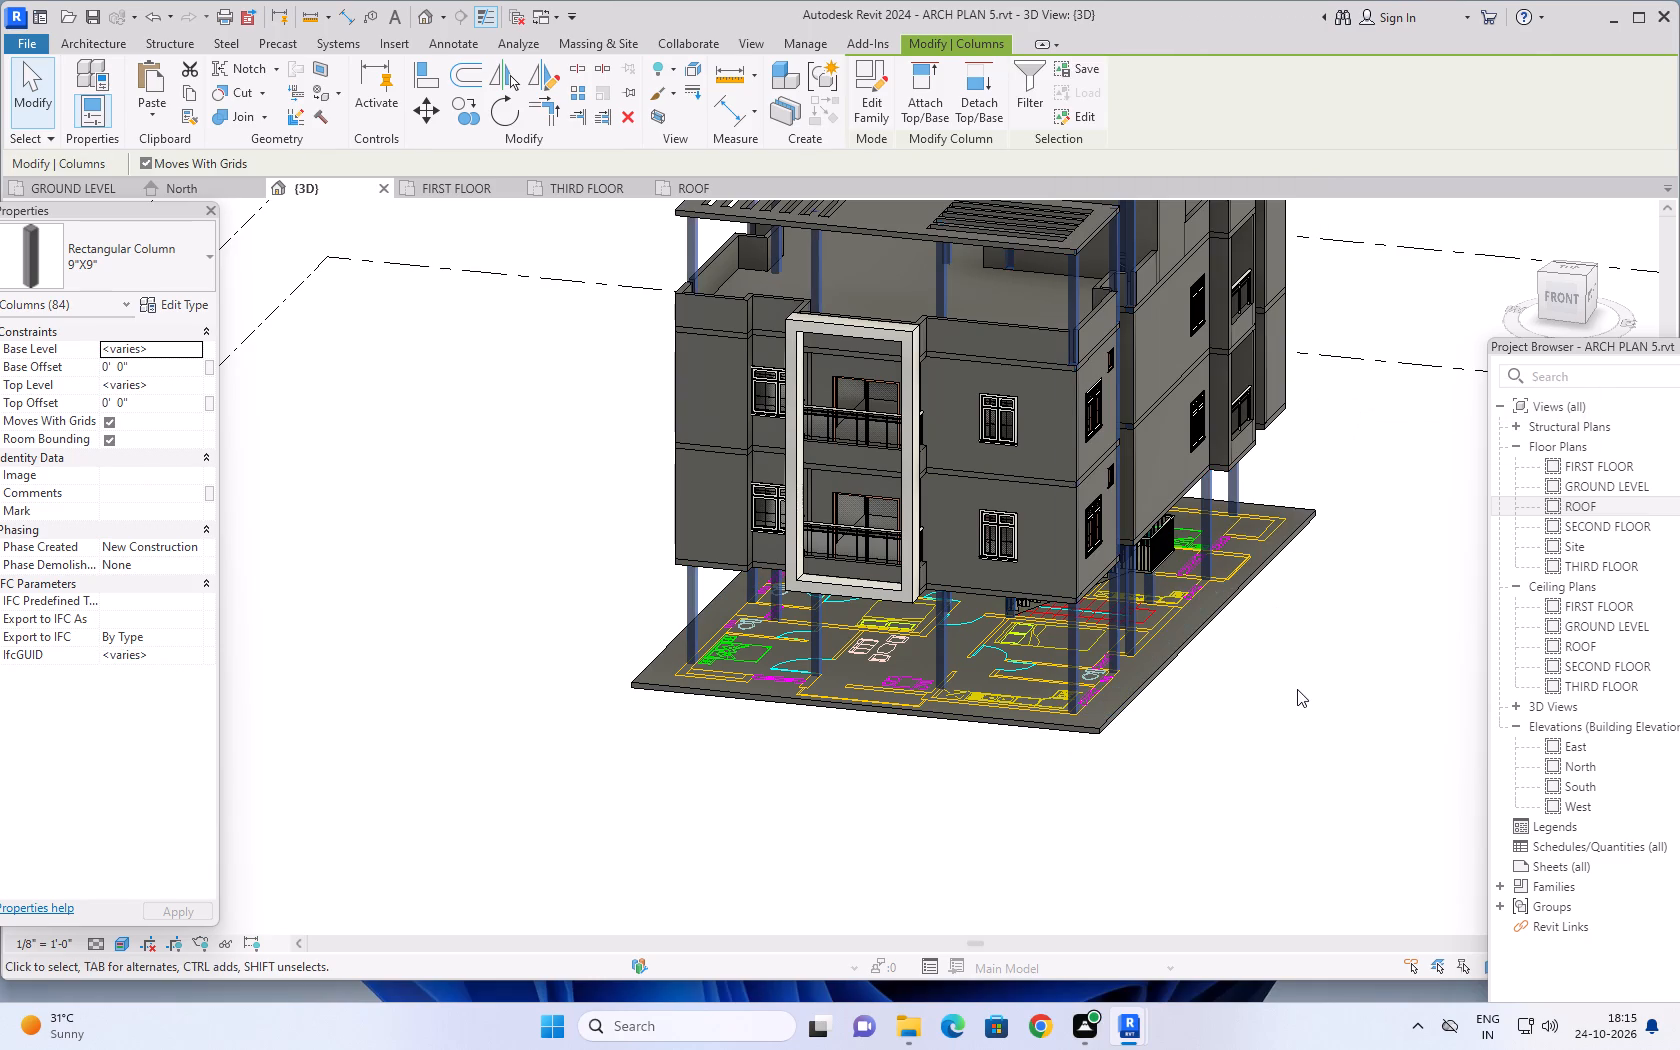
{"action": "scroll", "coordinate": [1247, 717], "scroll_direction": "down", "scroll_amount": 2}
{"action": "key", "text": "Escape"}
Examine the slotted roof slab, its columns and the framed balcony facade in 3D from the front, left side and above.
{"action": "middle_click_drag", "start_coordinate": [1272, 687], "coordinate": [1041, 803]}
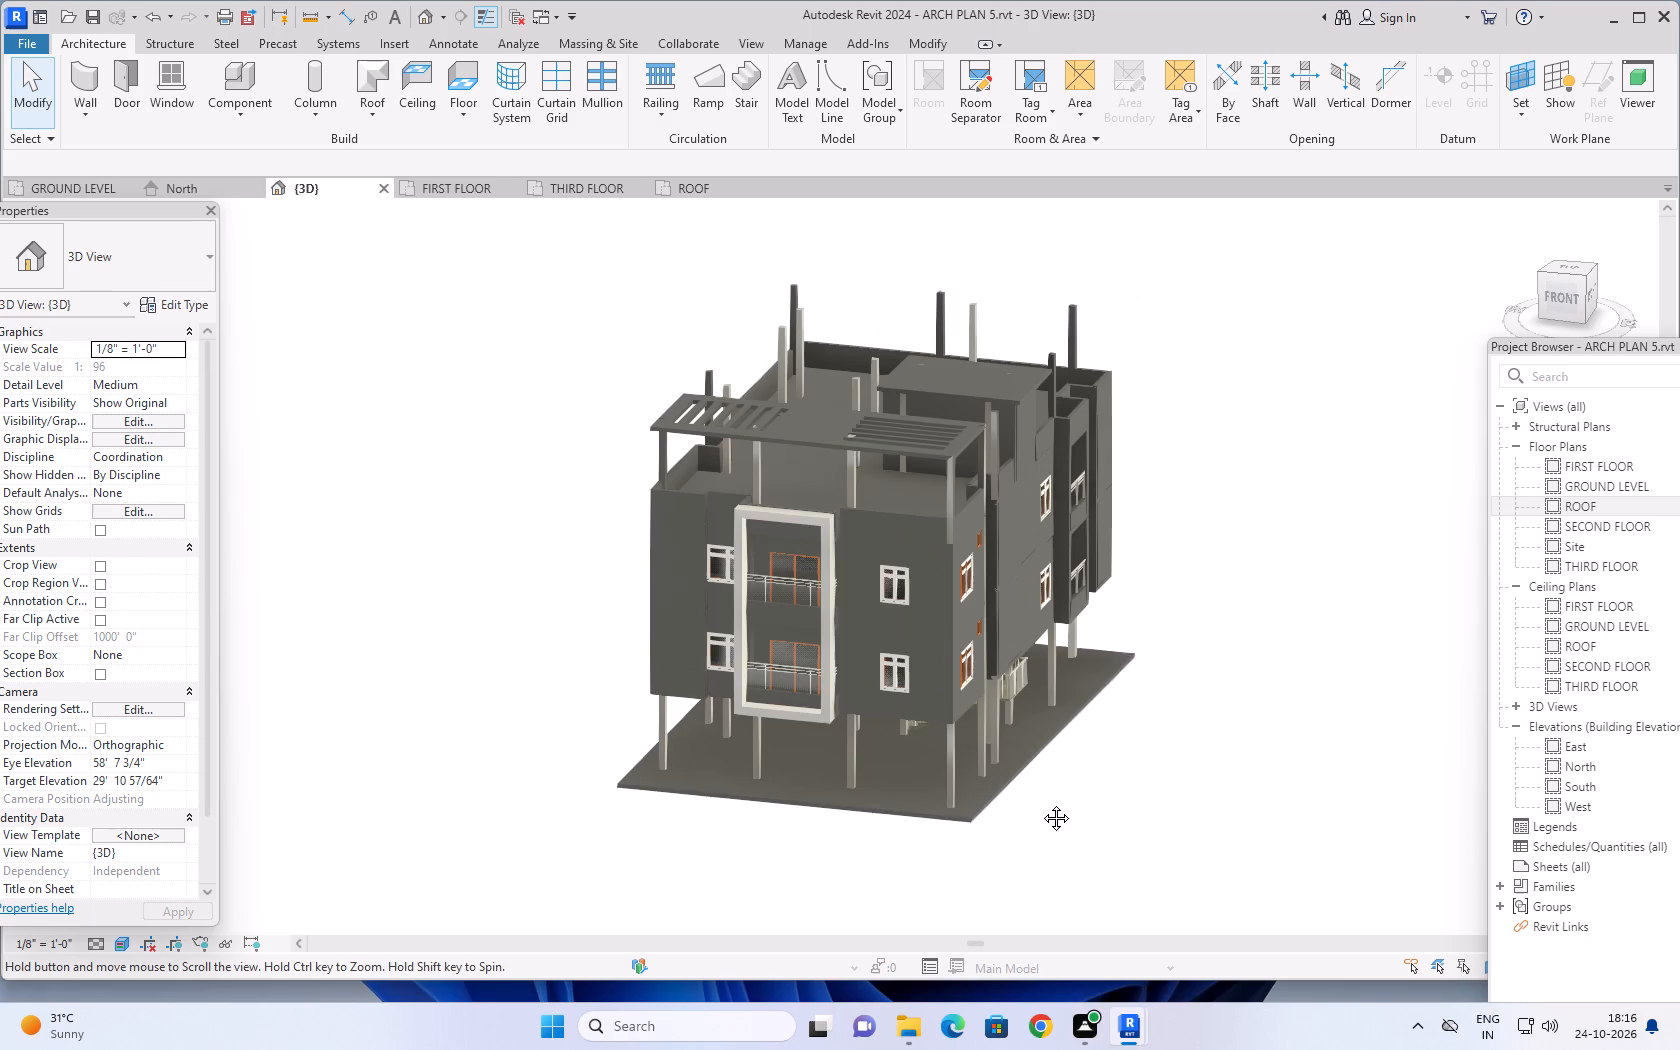
{"action": "middle_click_drag", "start_coordinate": [1041, 803], "coordinate": [1028, 806]}
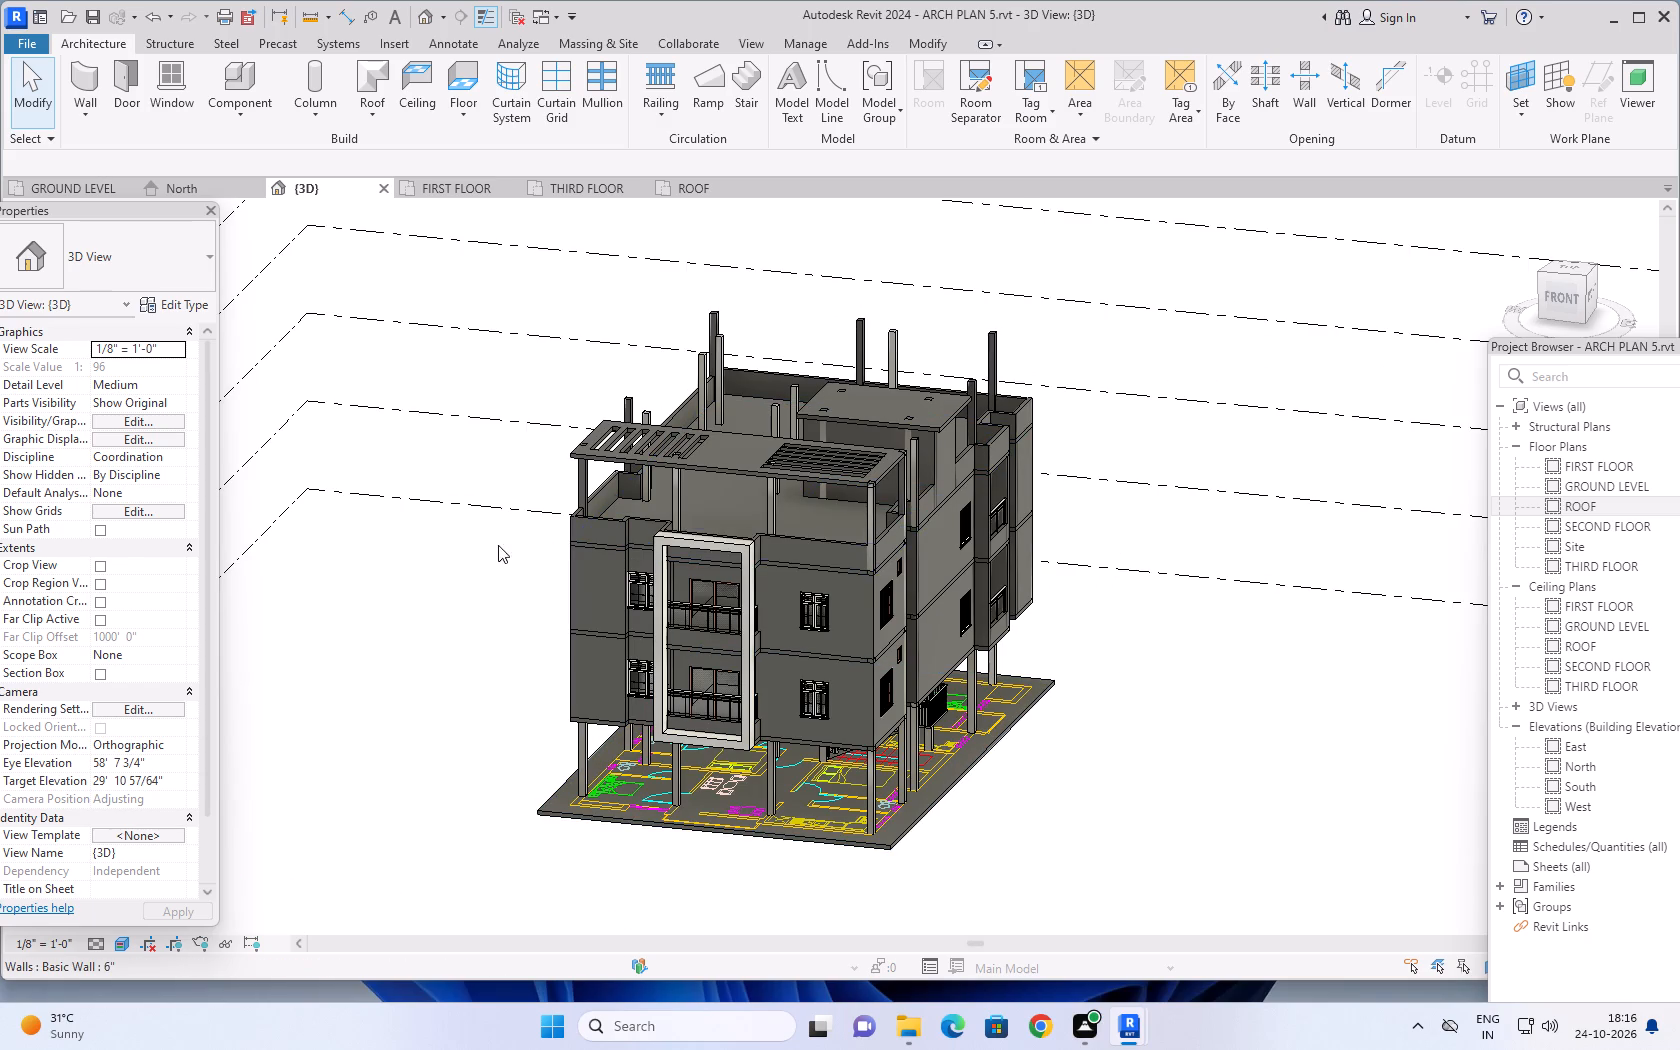
{"action": "middle_click_drag", "start_coordinate": [472, 507], "coordinate": [461, 586]}
{"action": "middle_click_drag", "start_coordinate": [451, 638], "coordinate": [651, 510]}
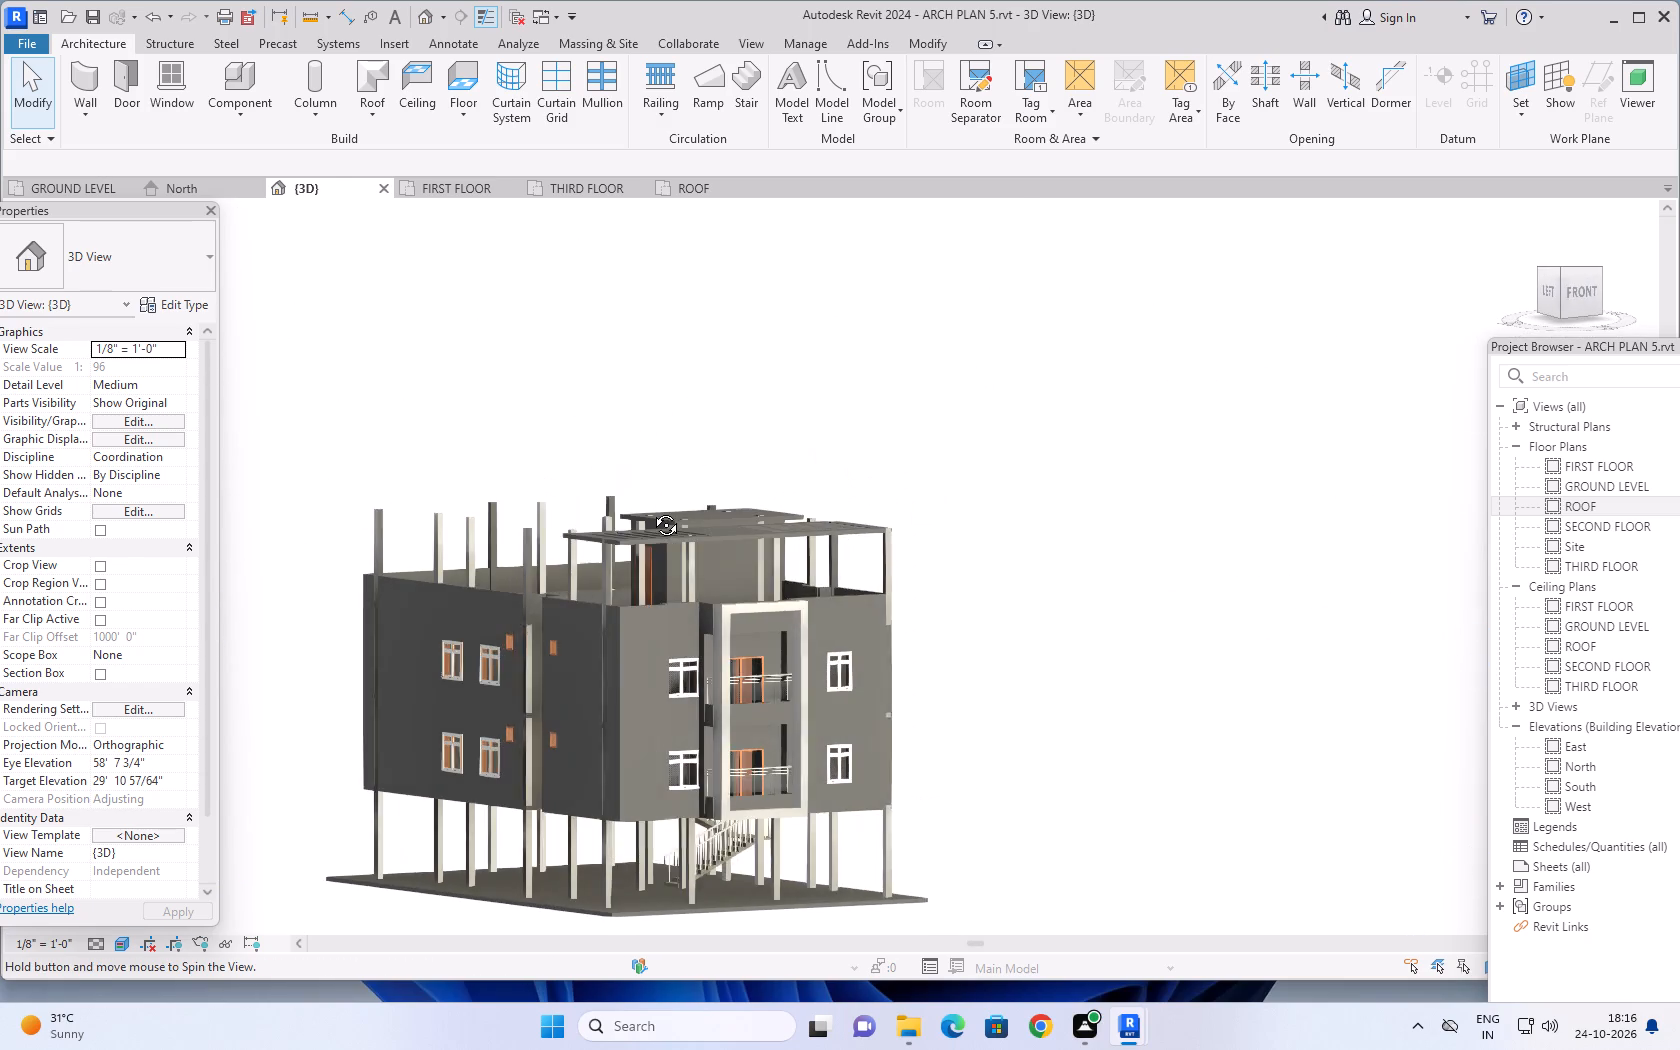
{"action": "middle_click_drag", "start_coordinate": [651, 510], "coordinate": [913, 711]}
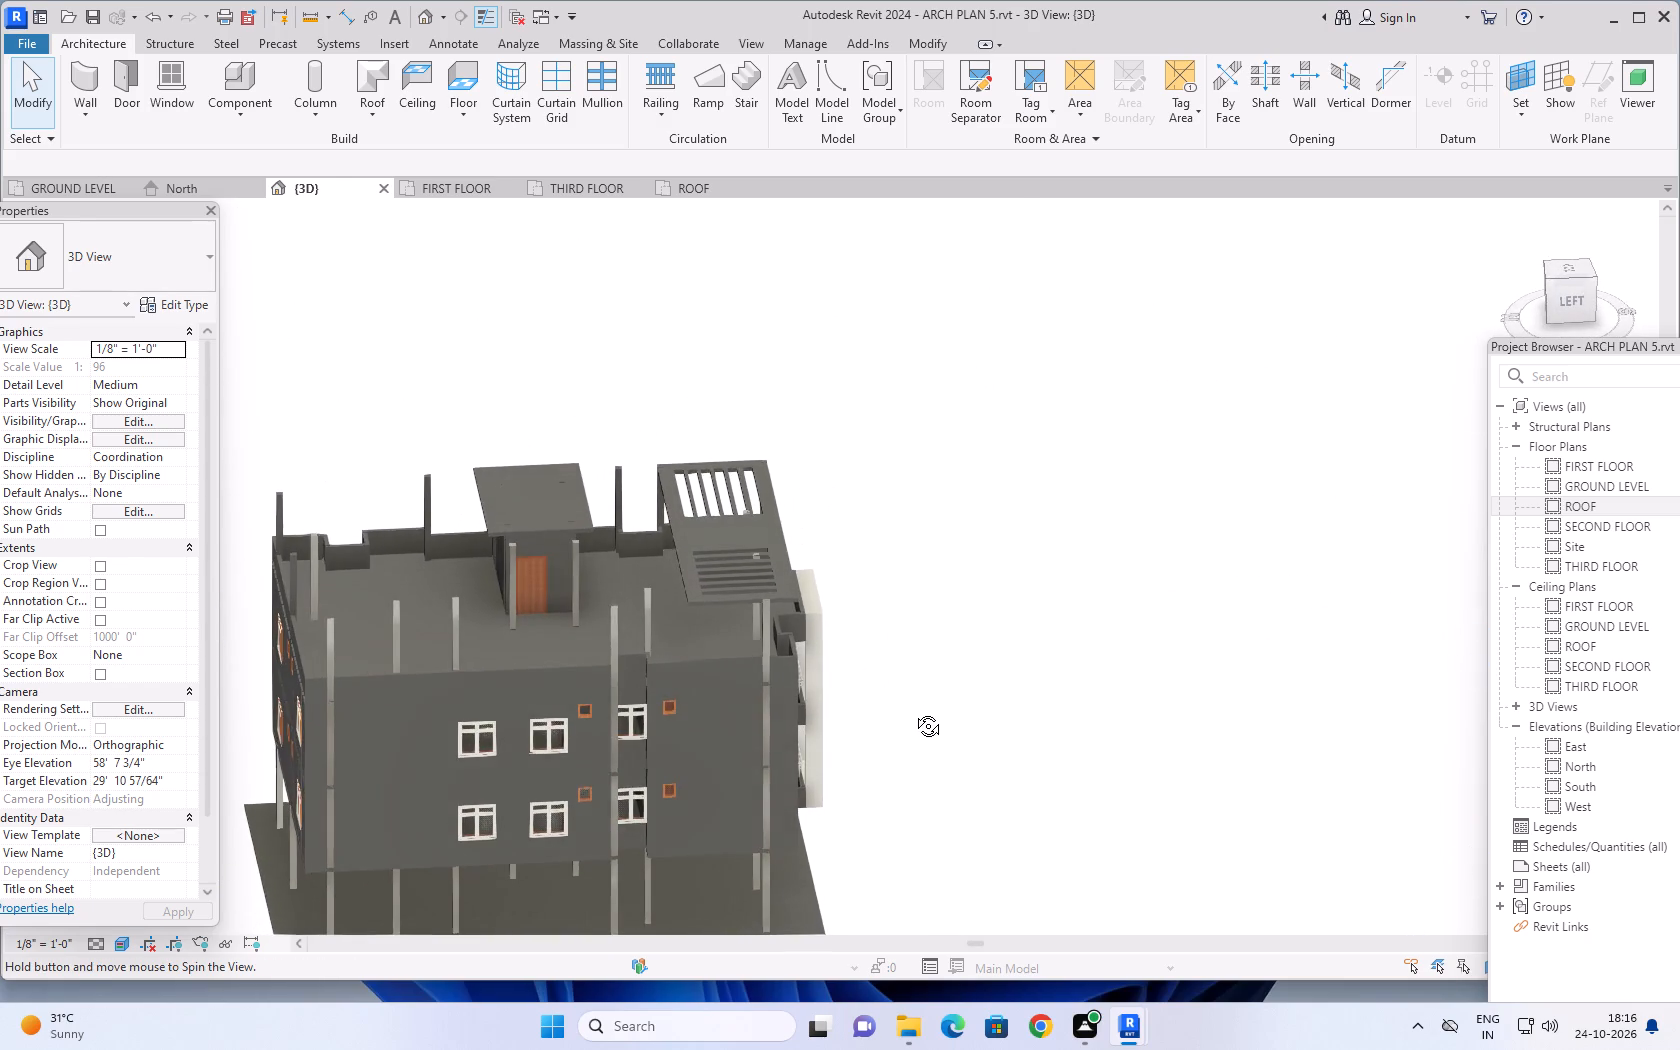
{"action": "middle_click_drag", "start_coordinate": [913, 711], "coordinate": [615, 516]}
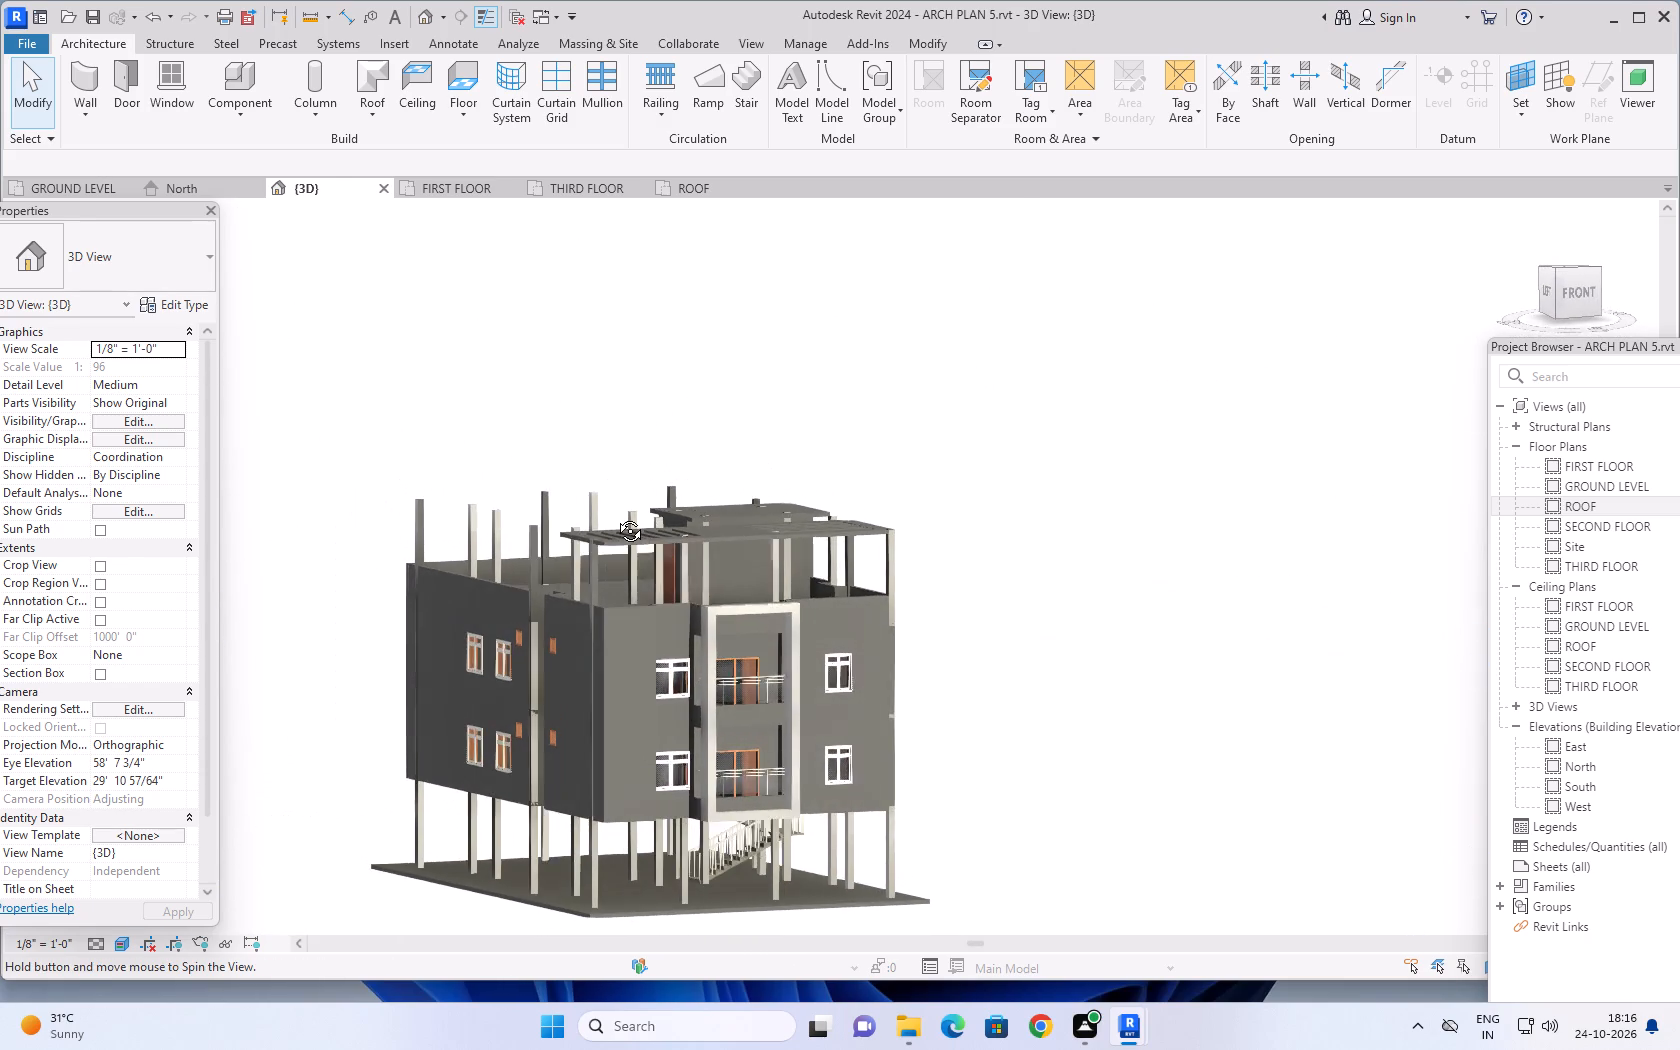
{"action": "middle_click_drag", "start_coordinate": [615, 516], "coordinate": [613, 516]}
{"action": "scroll", "coordinate": [769, 583], "scroll_direction": "up", "scroll_amount": 6}
{"action": "middle_click_drag", "start_coordinate": [744, 575], "coordinate": [808, 662], "text": "shift"}
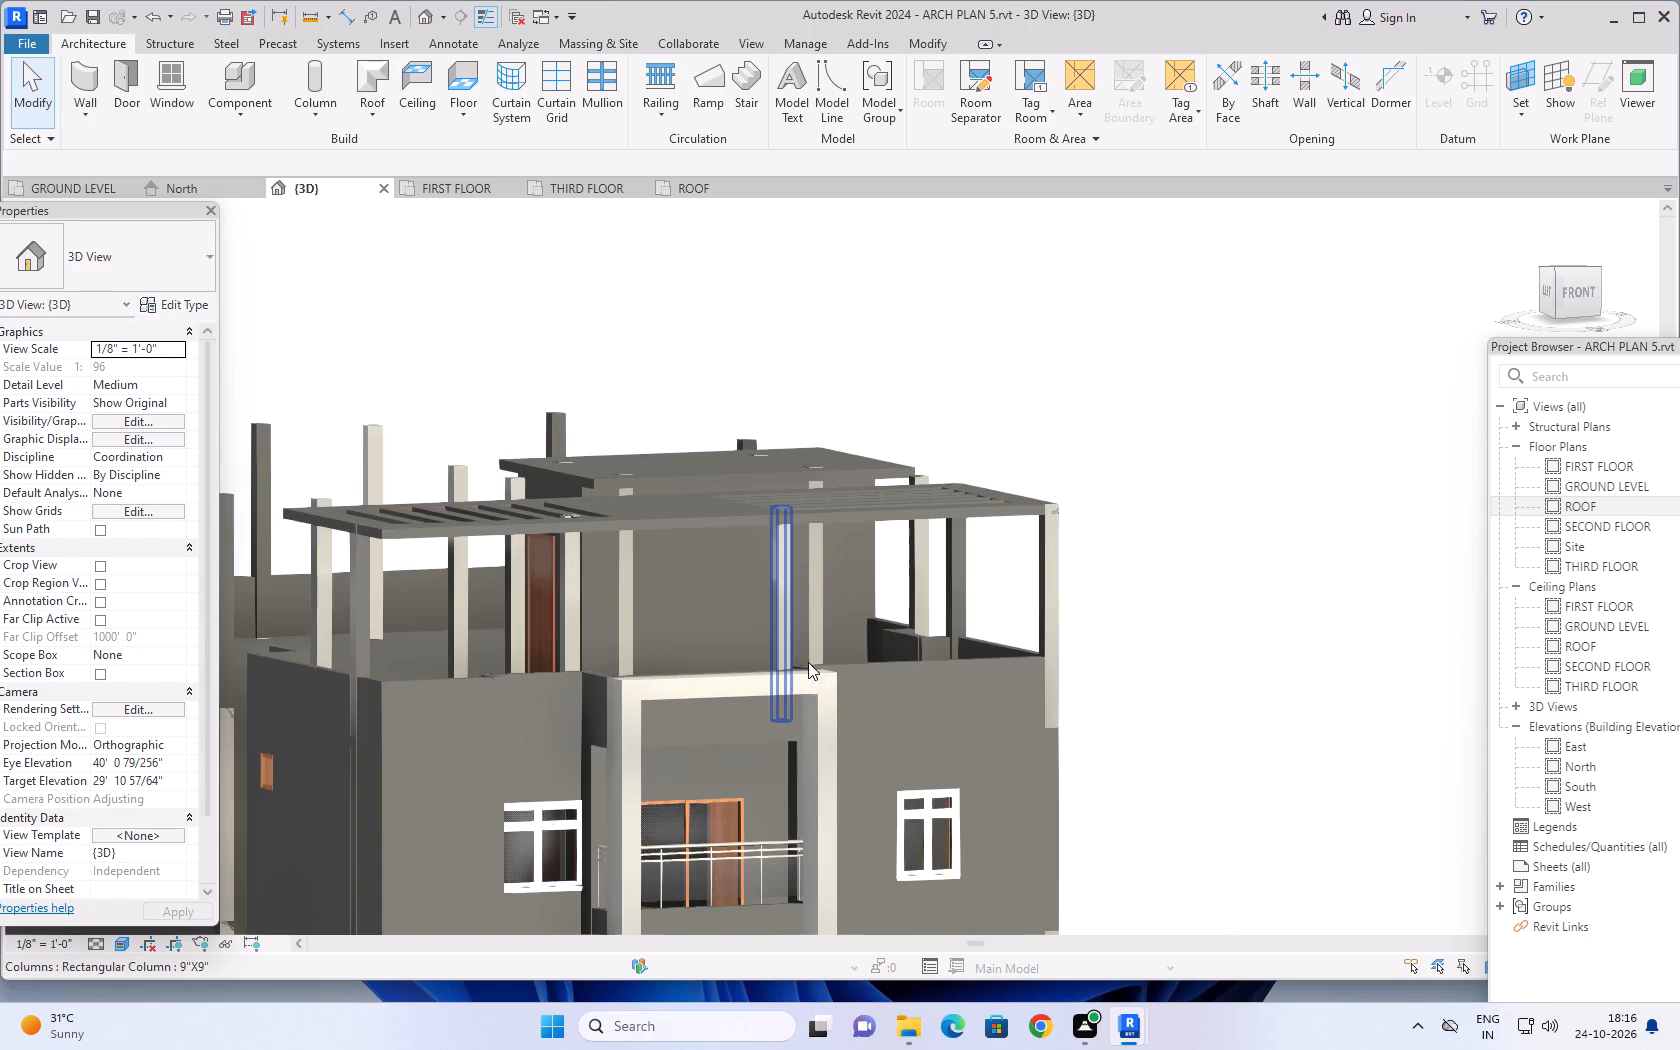
{"action": "middle_click_drag", "start_coordinate": [808, 662], "coordinate": [1025, 761], "text": "shift"}
{"action": "middle_click_drag", "start_coordinate": [1055, 561], "coordinate": [939, 760]}
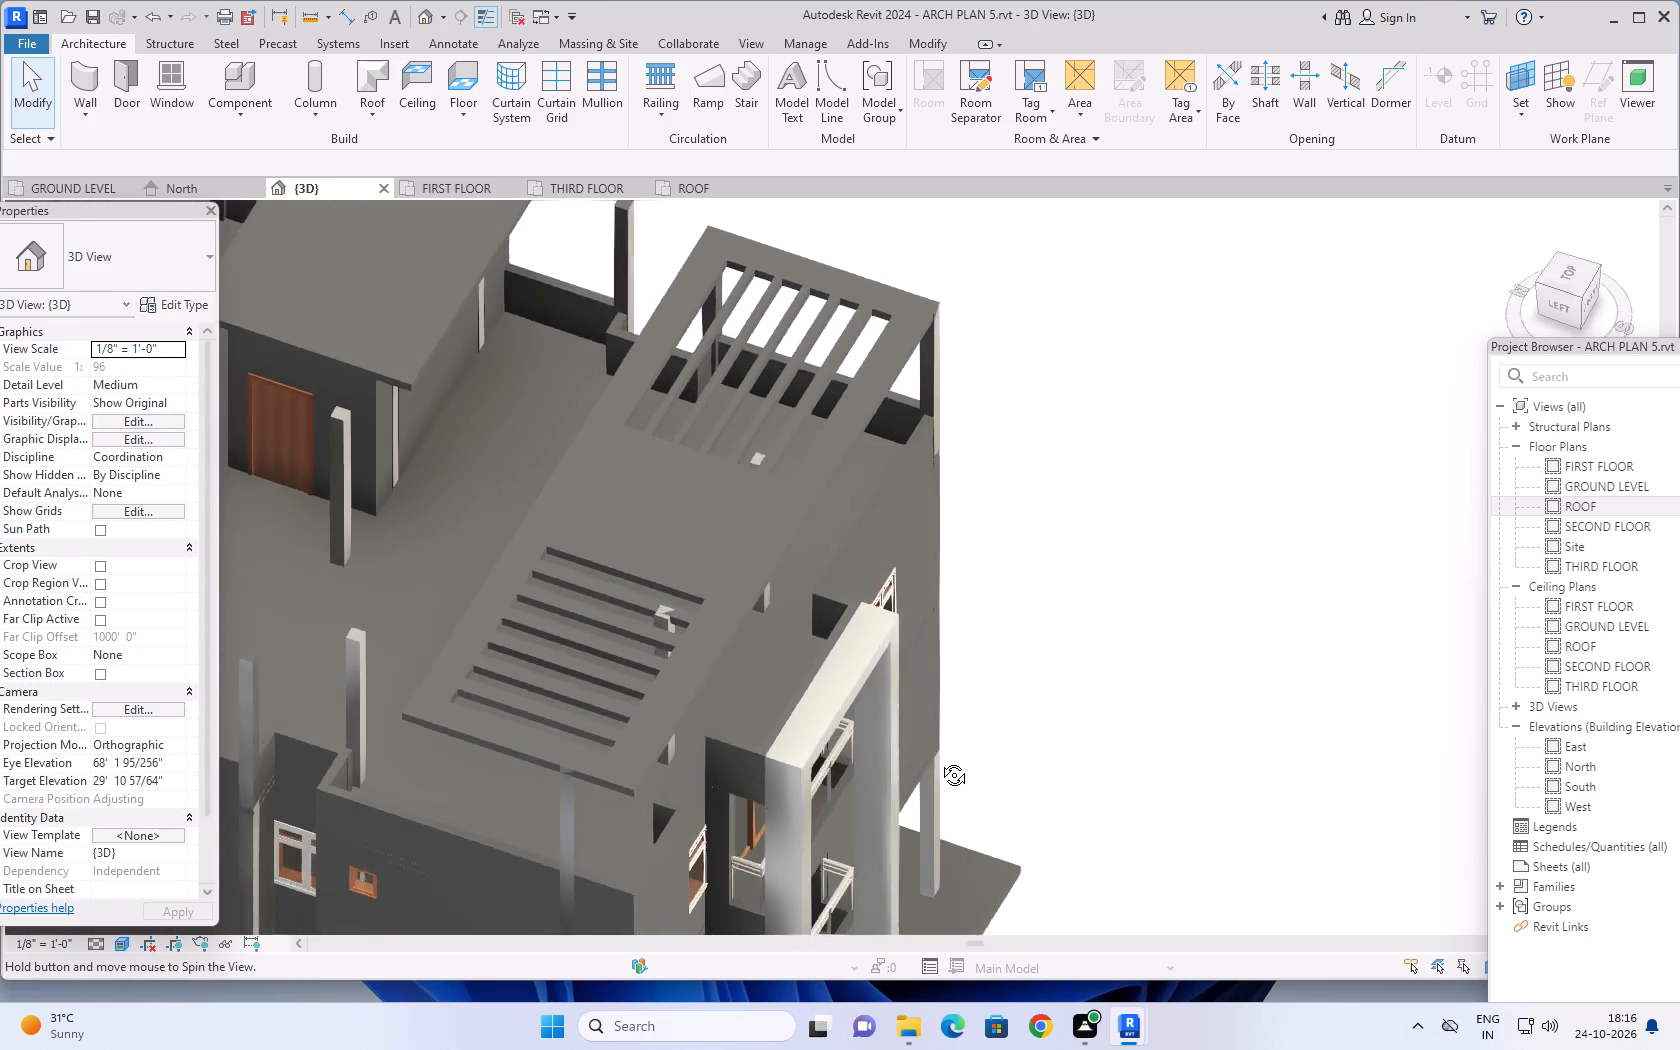
{"action": "middle_click_drag", "start_coordinate": [939, 760], "coordinate": [893, 768]}
Check the ROOF plan, inspect the balcony frame's generic model in the THIRD FLOOR plan, and clear its selection.
{"action": "left_click", "coordinate": [677, 188]}
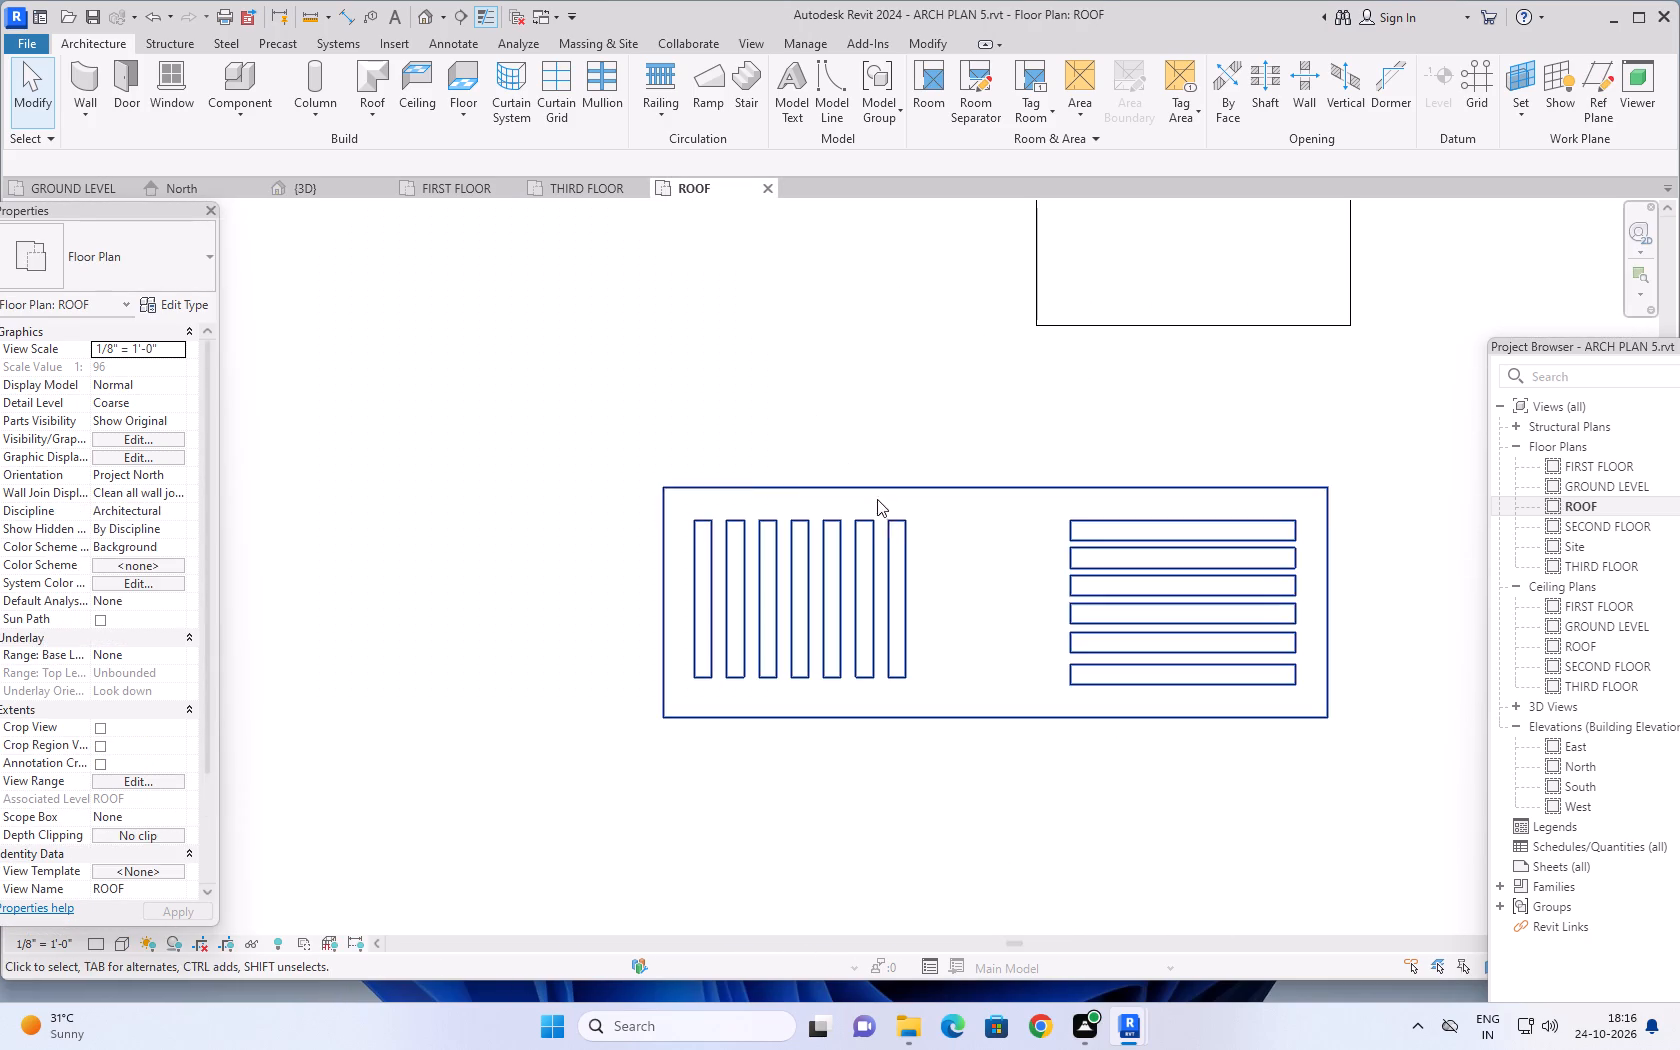
{"action": "left_click", "coordinate": [573, 186]}
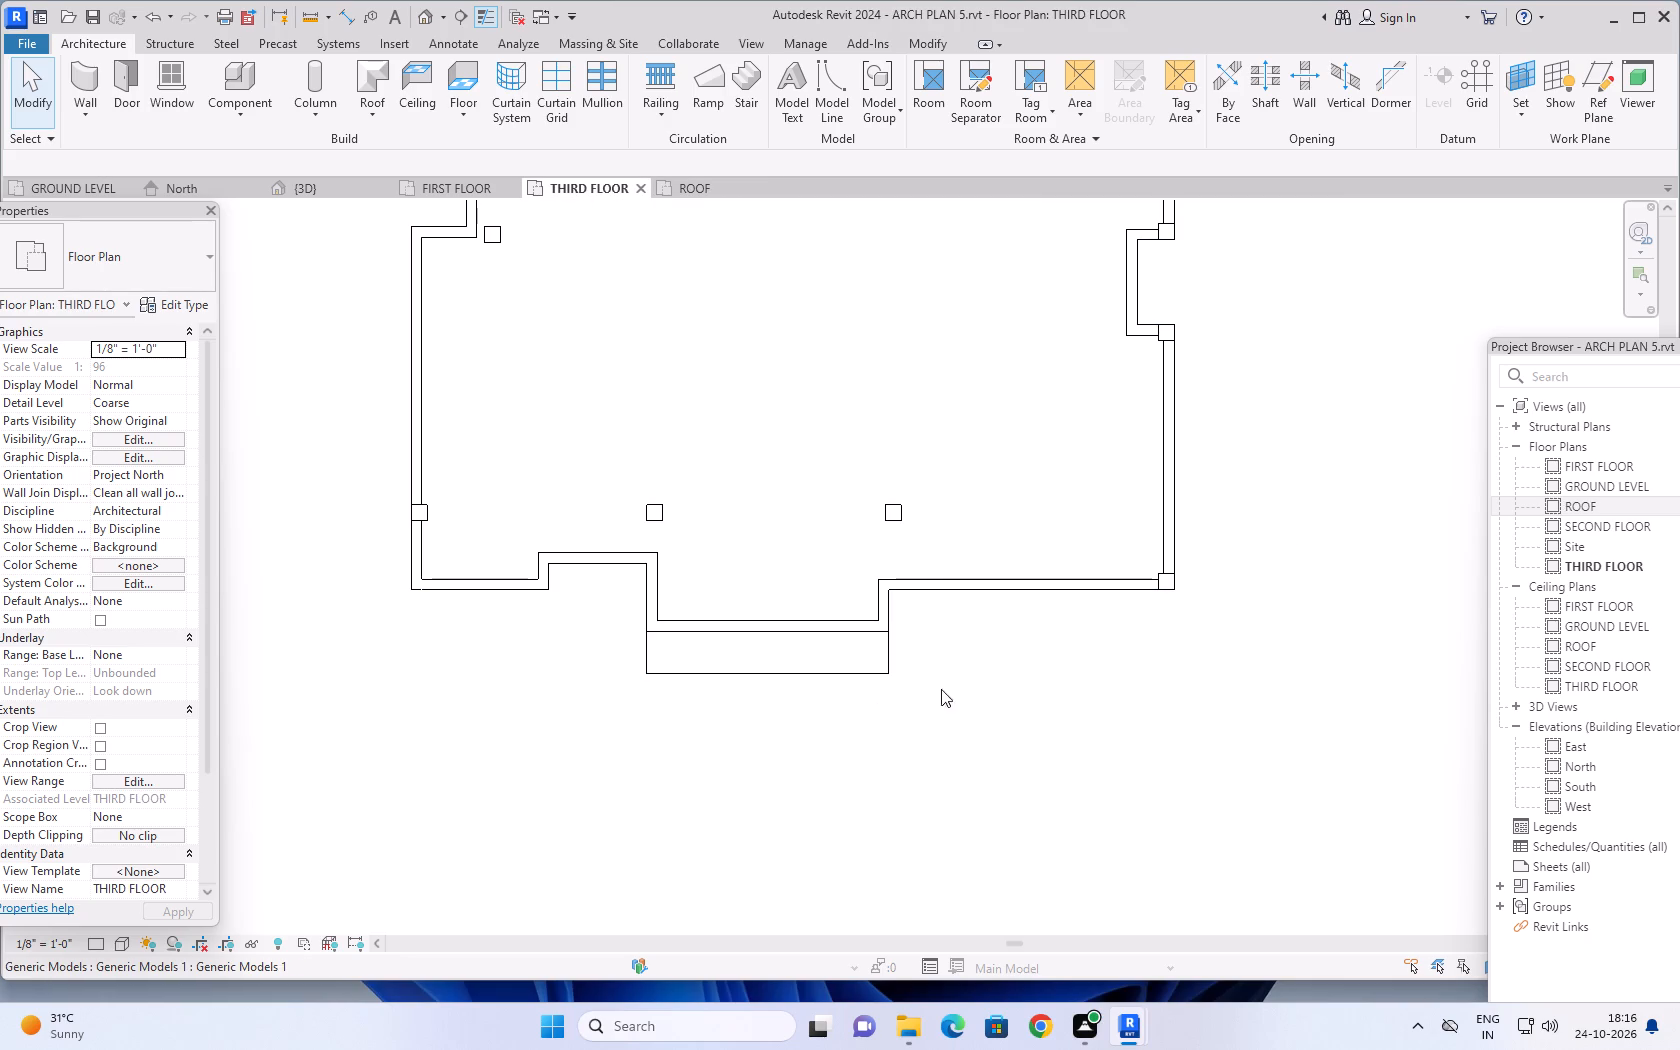
{"action": "left_click", "coordinate": [807, 673]}
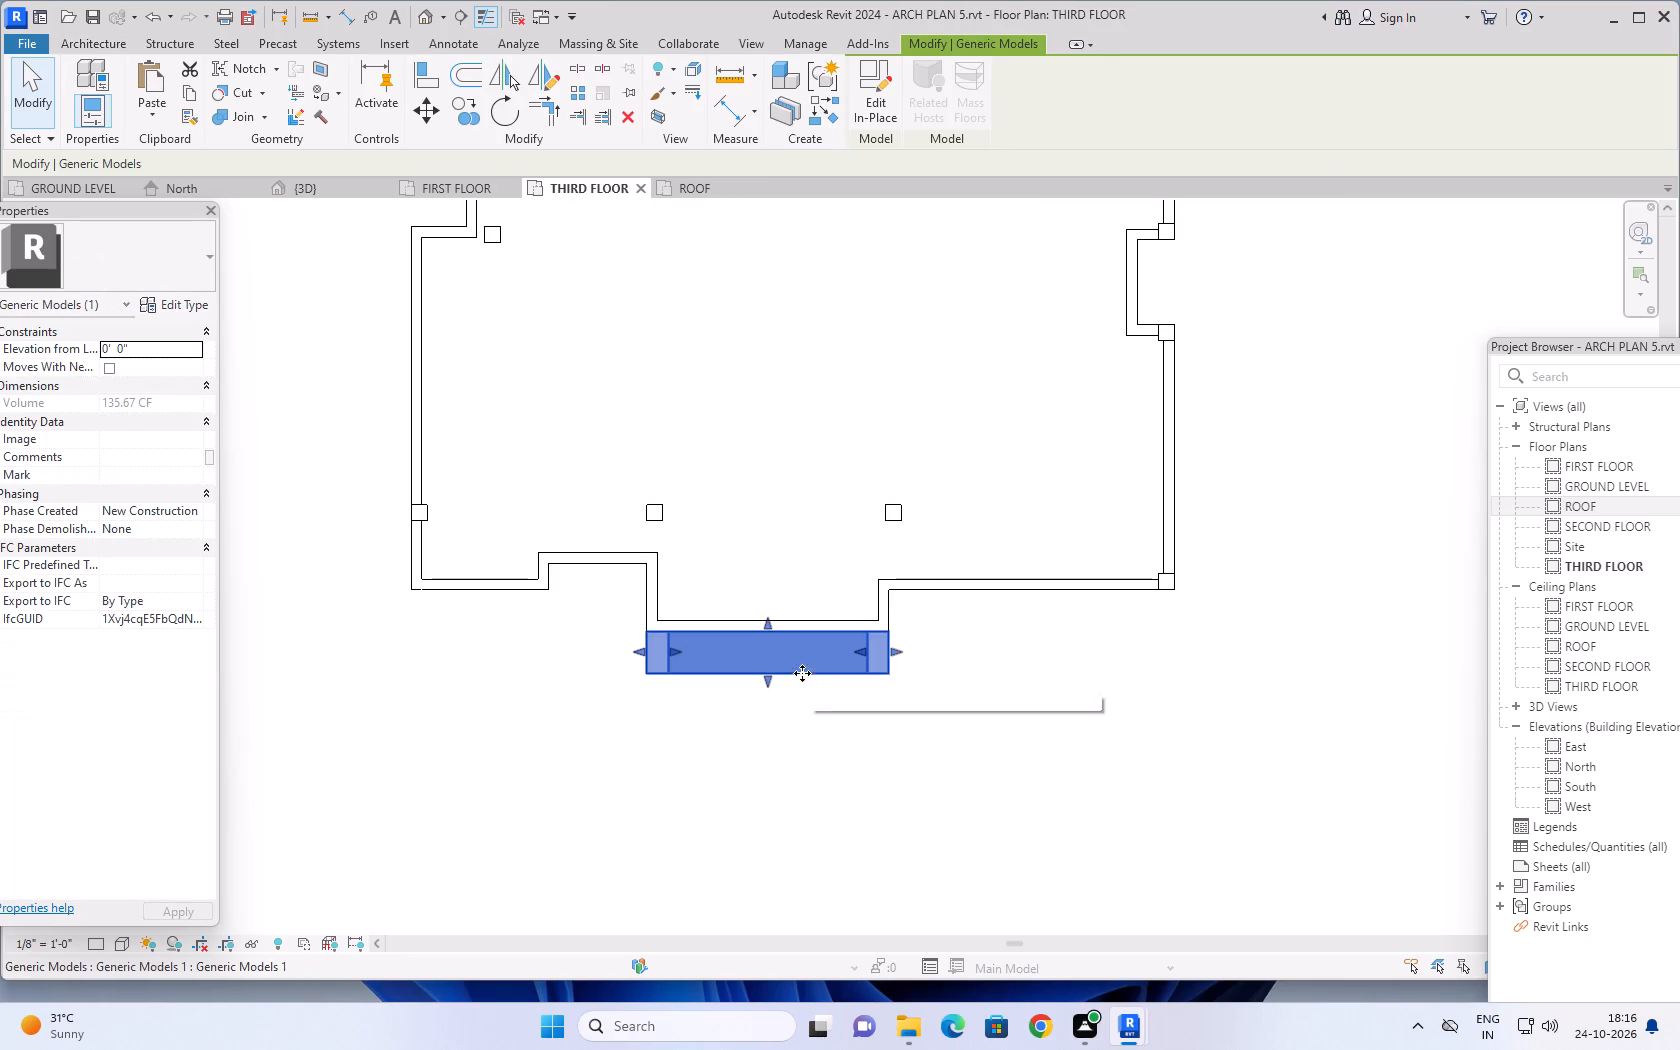
{"action": "scroll", "coordinate": [680, 627], "scroll_direction": "up", "scroll_amount": 4}
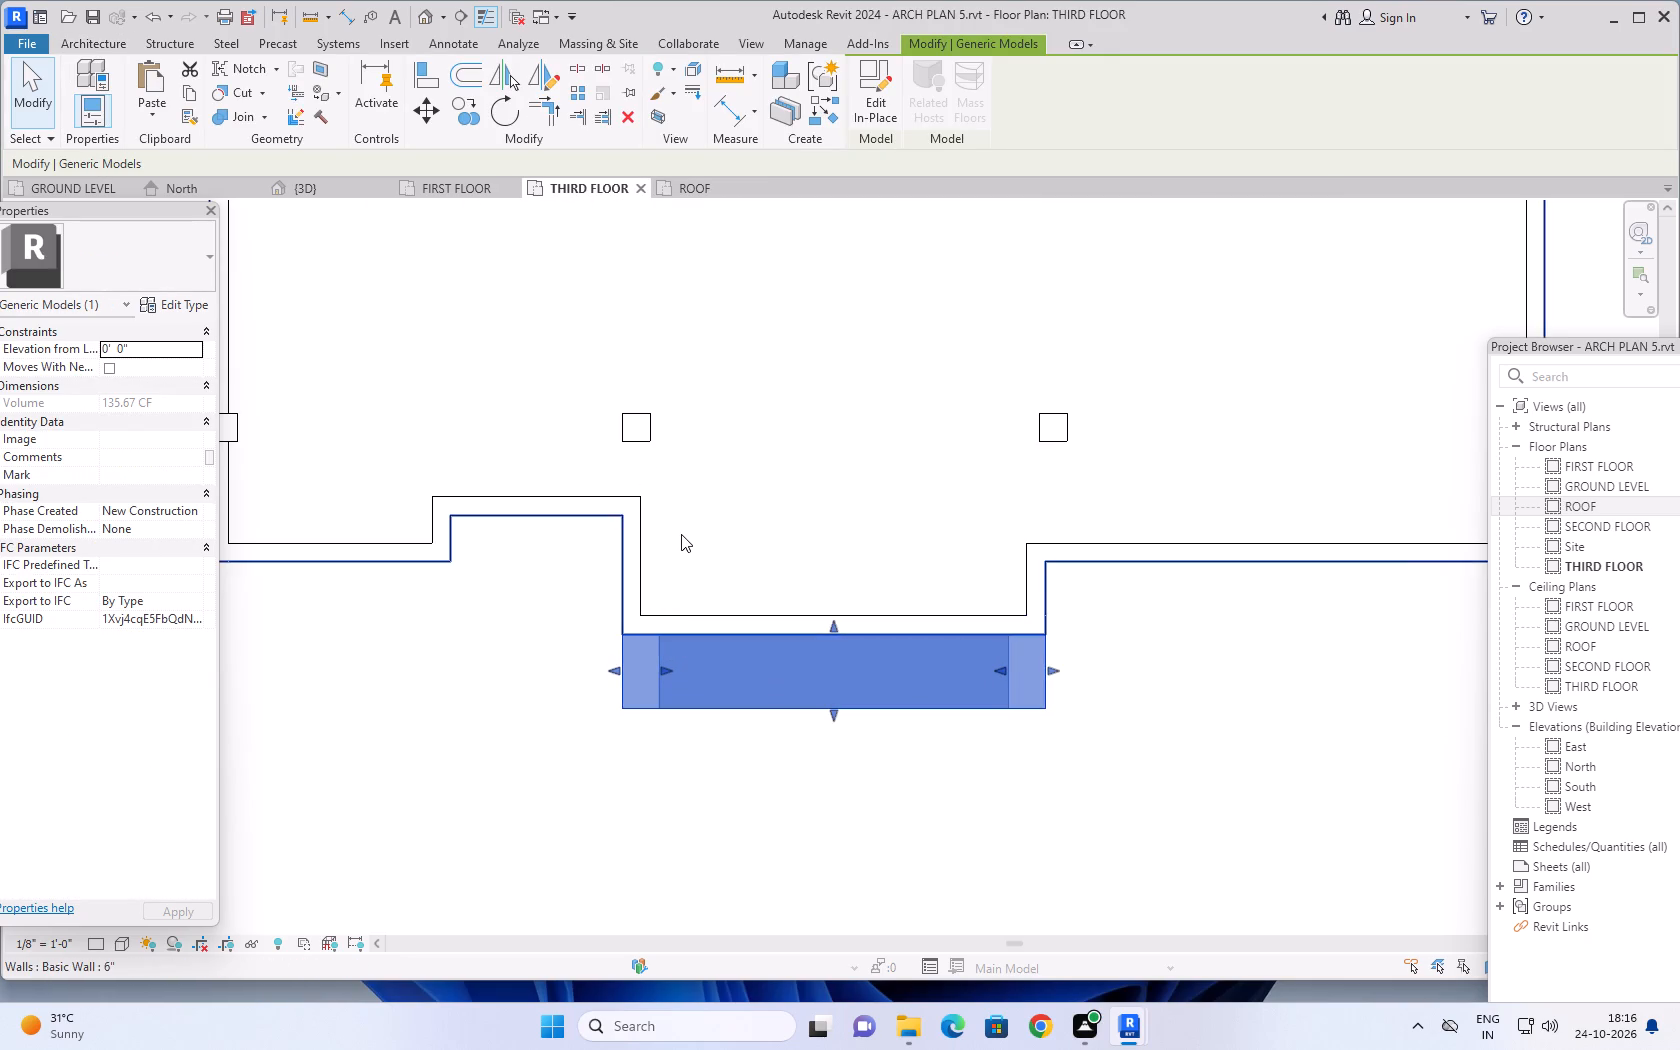
{"action": "scroll", "coordinate": [681, 534], "scroll_direction": "down", "scroll_amount": 3}
{"action": "key", "text": "Escape"}
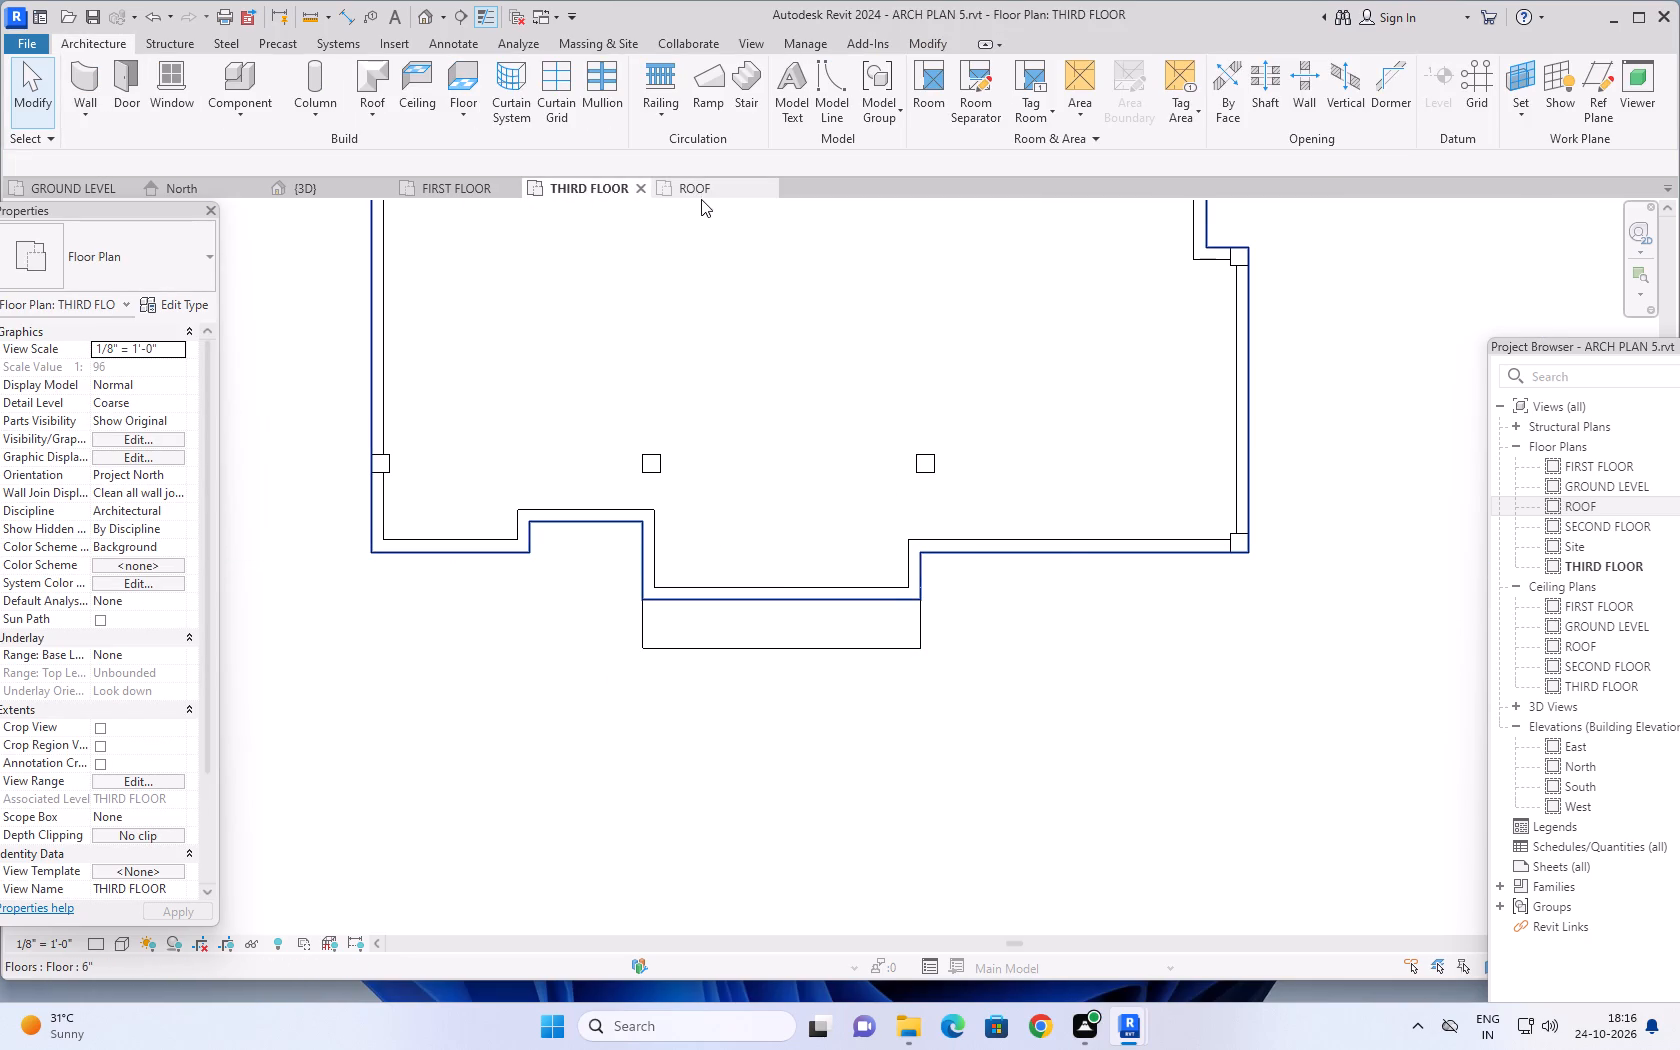
Select the slotted slab in the ROOF plan, compare it with the THIRD FLOOR plan, and clear the selection.
{"action": "left_click", "coordinate": [701, 197]}
{"action": "left_click", "coordinate": [936, 719]}
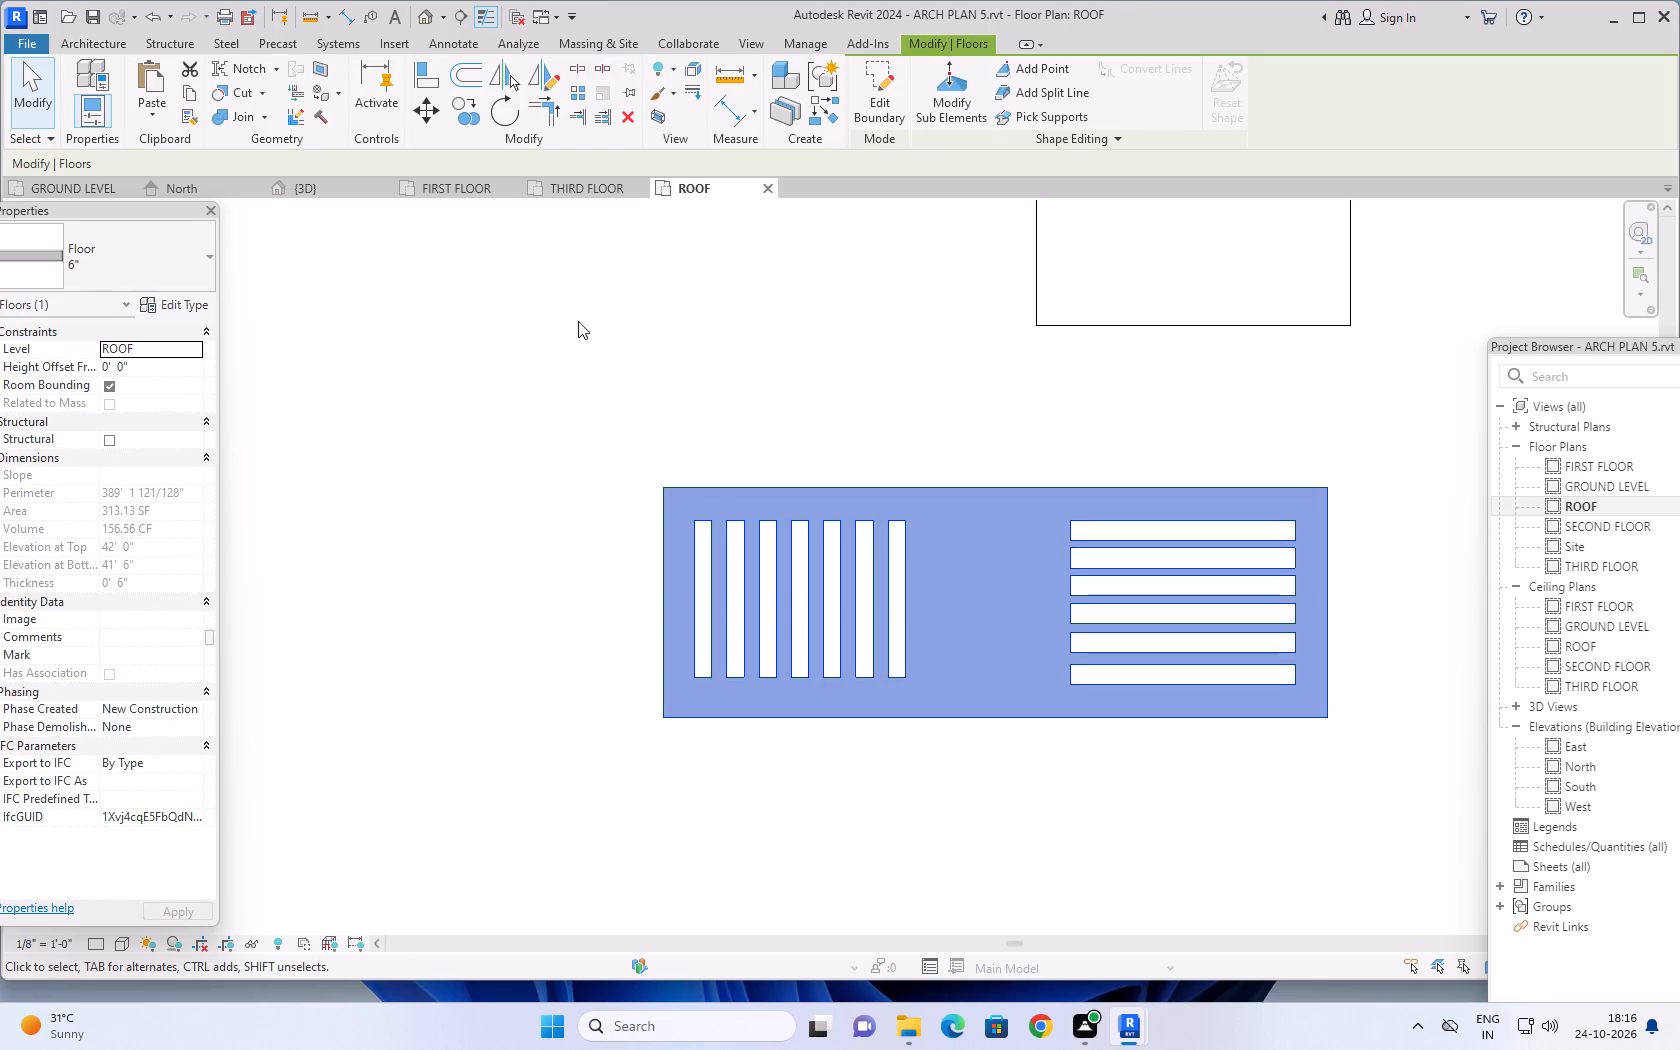
{"action": "left_click", "coordinate": [565, 190]}
{"action": "scroll", "coordinate": [779, 628], "scroll_direction": "down", "scroll_amount": 1}
{"action": "left_click", "coordinate": [697, 186]}
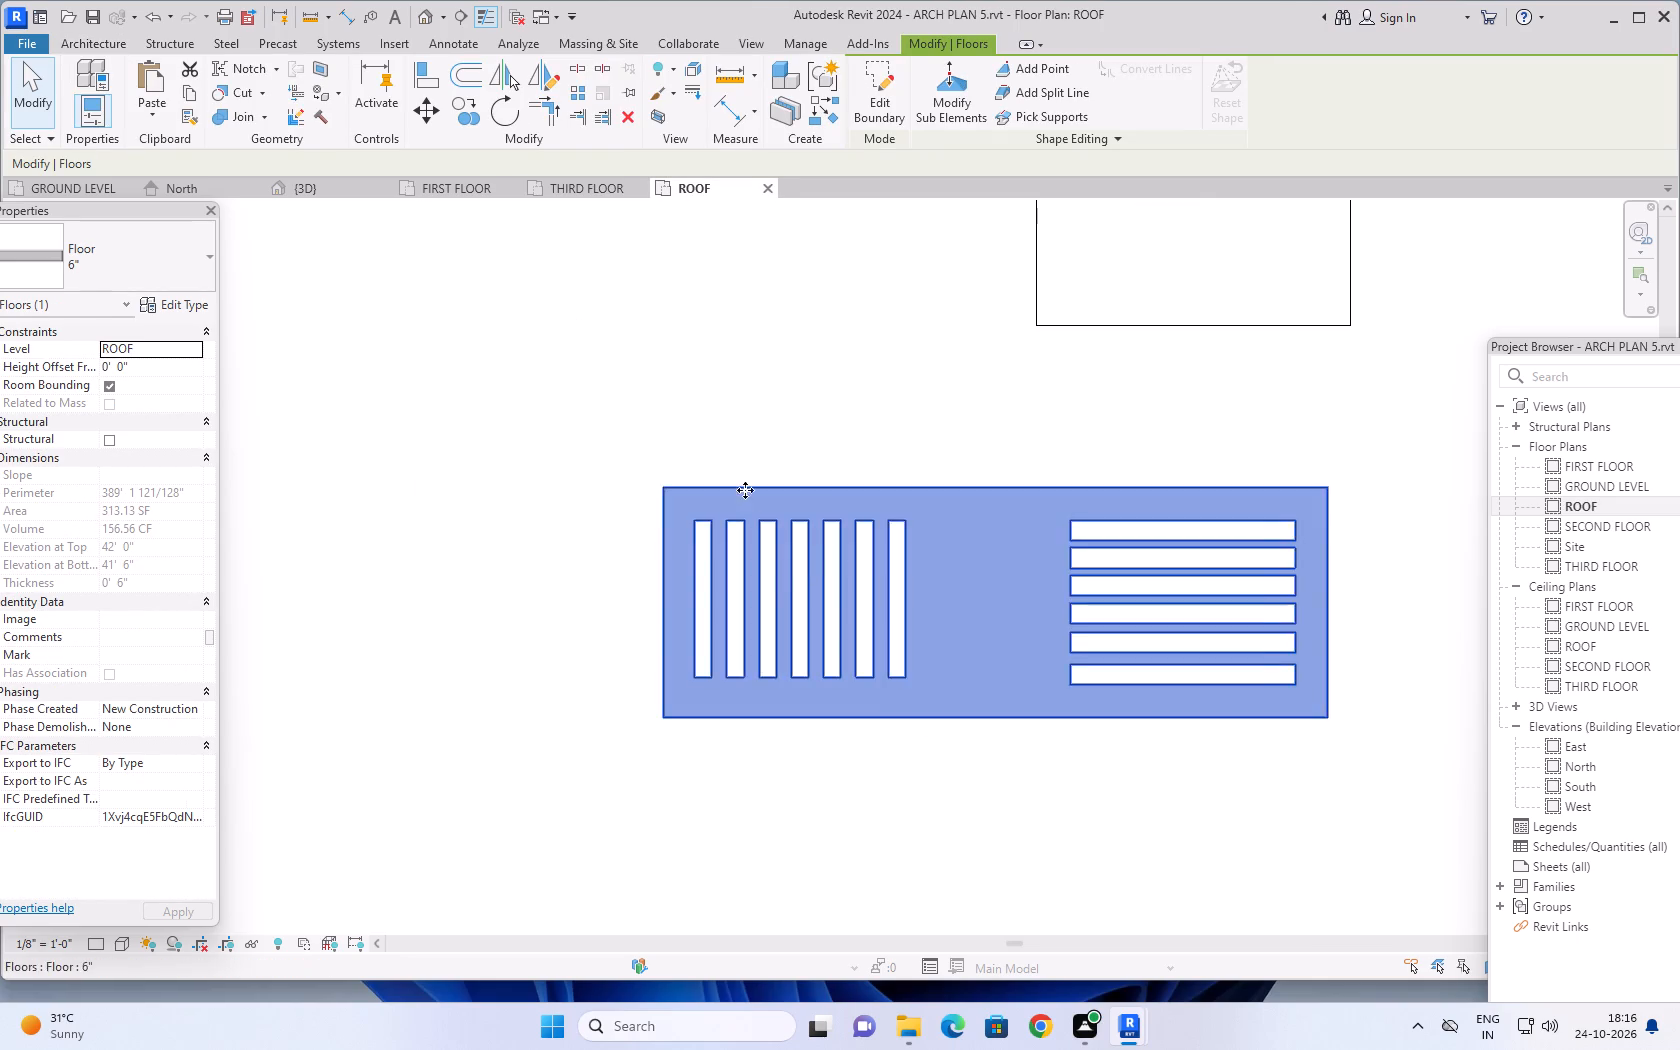
{"action": "scroll", "coordinate": [716, 418], "scroll_direction": "down", "scroll_amount": 4}
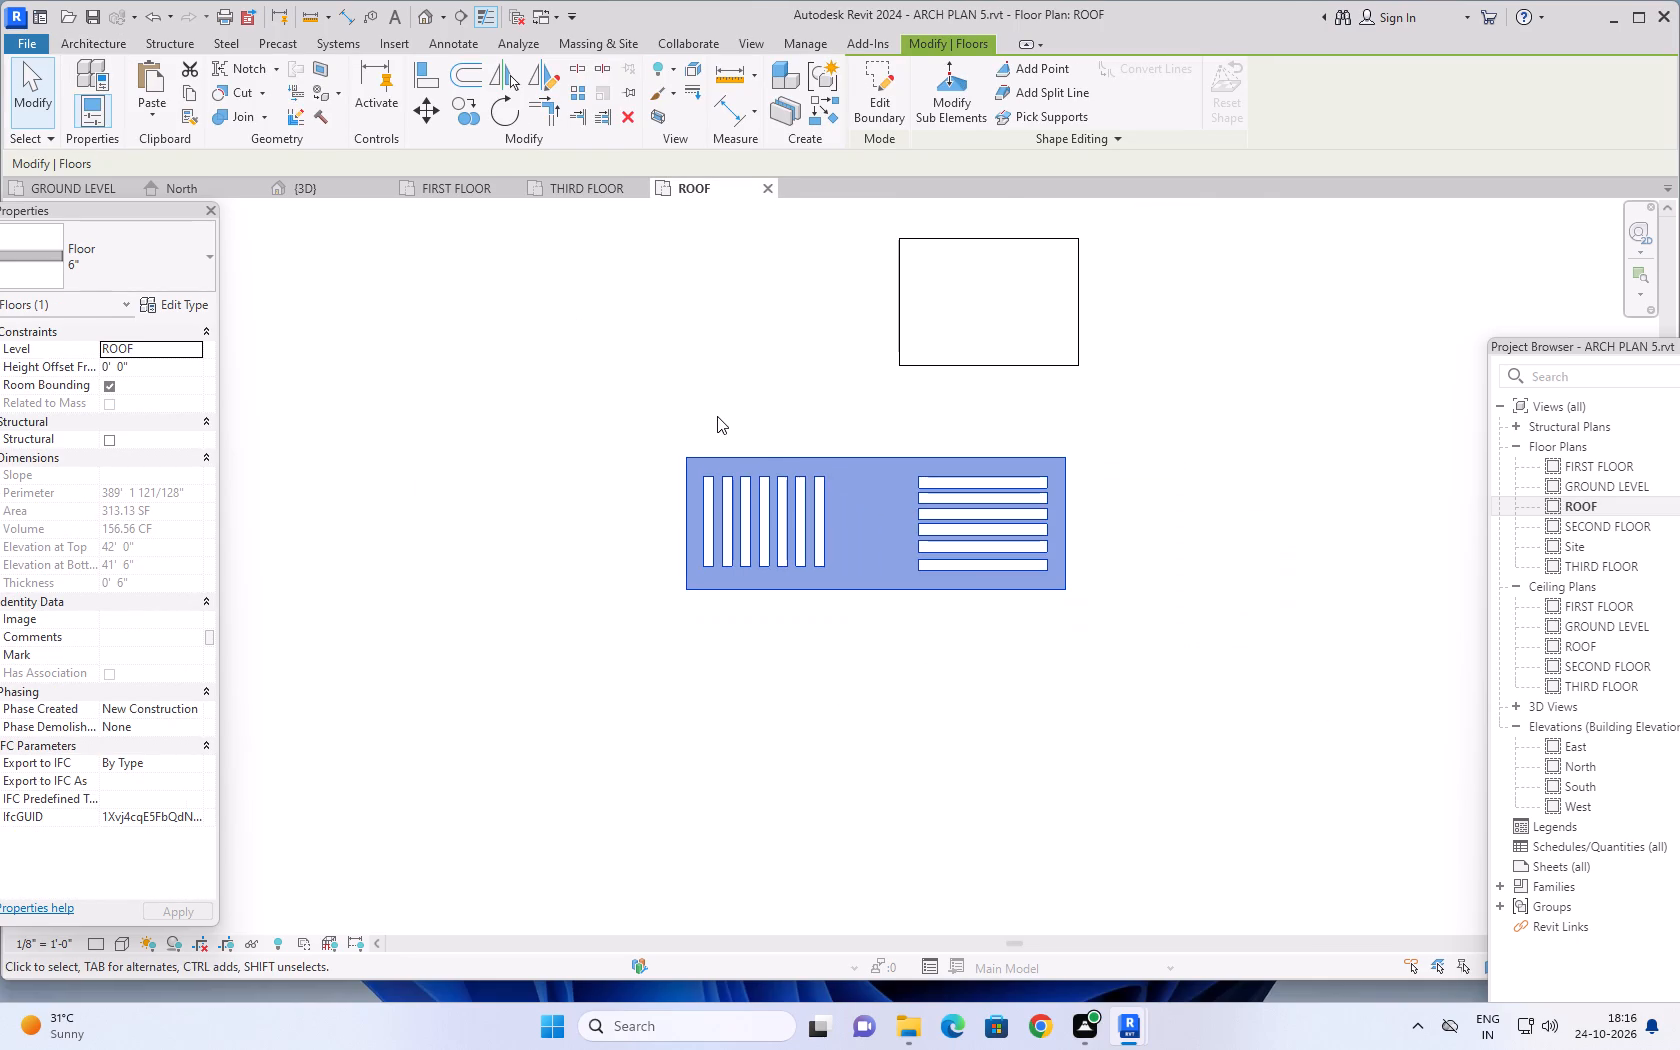
{"action": "left_click", "coordinate": [178, 352]}
{"action": "key", "text": "Escape"}
{"action": "key", "text": "Escape"}
{"action": "key", "text": "Escape"}
{"action": "key", "text": "Escape"}
{"action": "key", "text": "Escape"}
{"action": "key", "text": "Escape"}
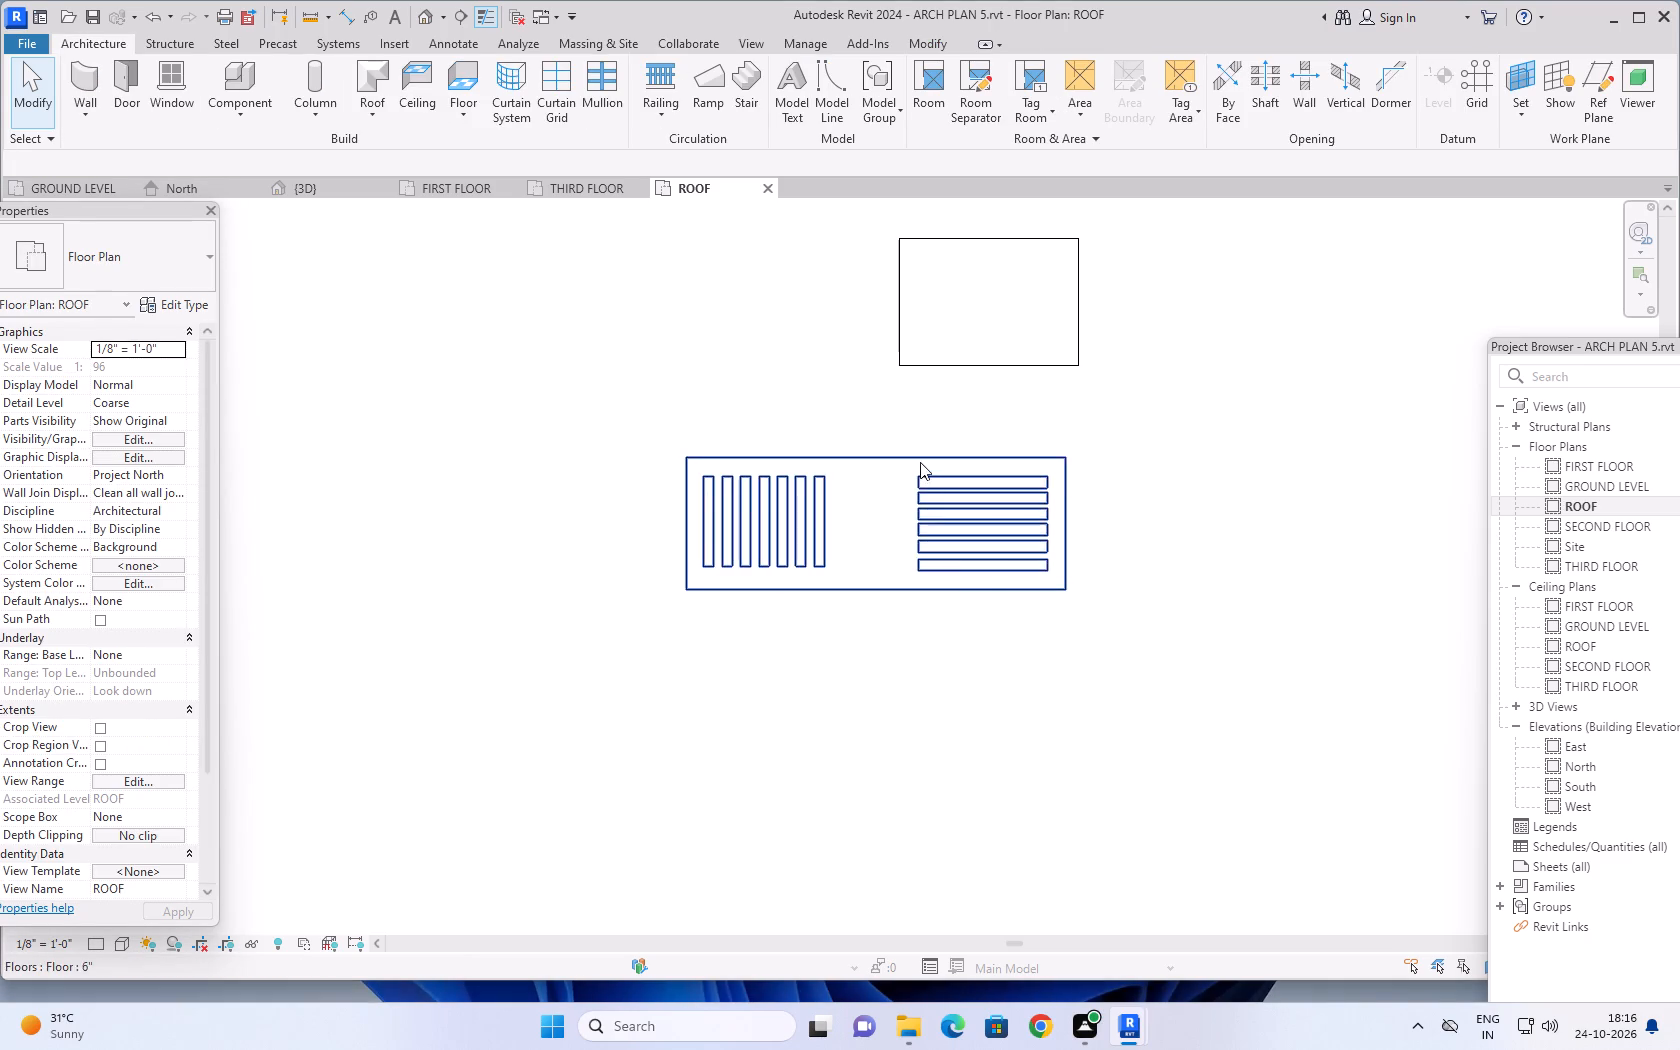
{"action": "left_click", "coordinate": [920, 461]}
{"action": "key", "text": "Escape"}
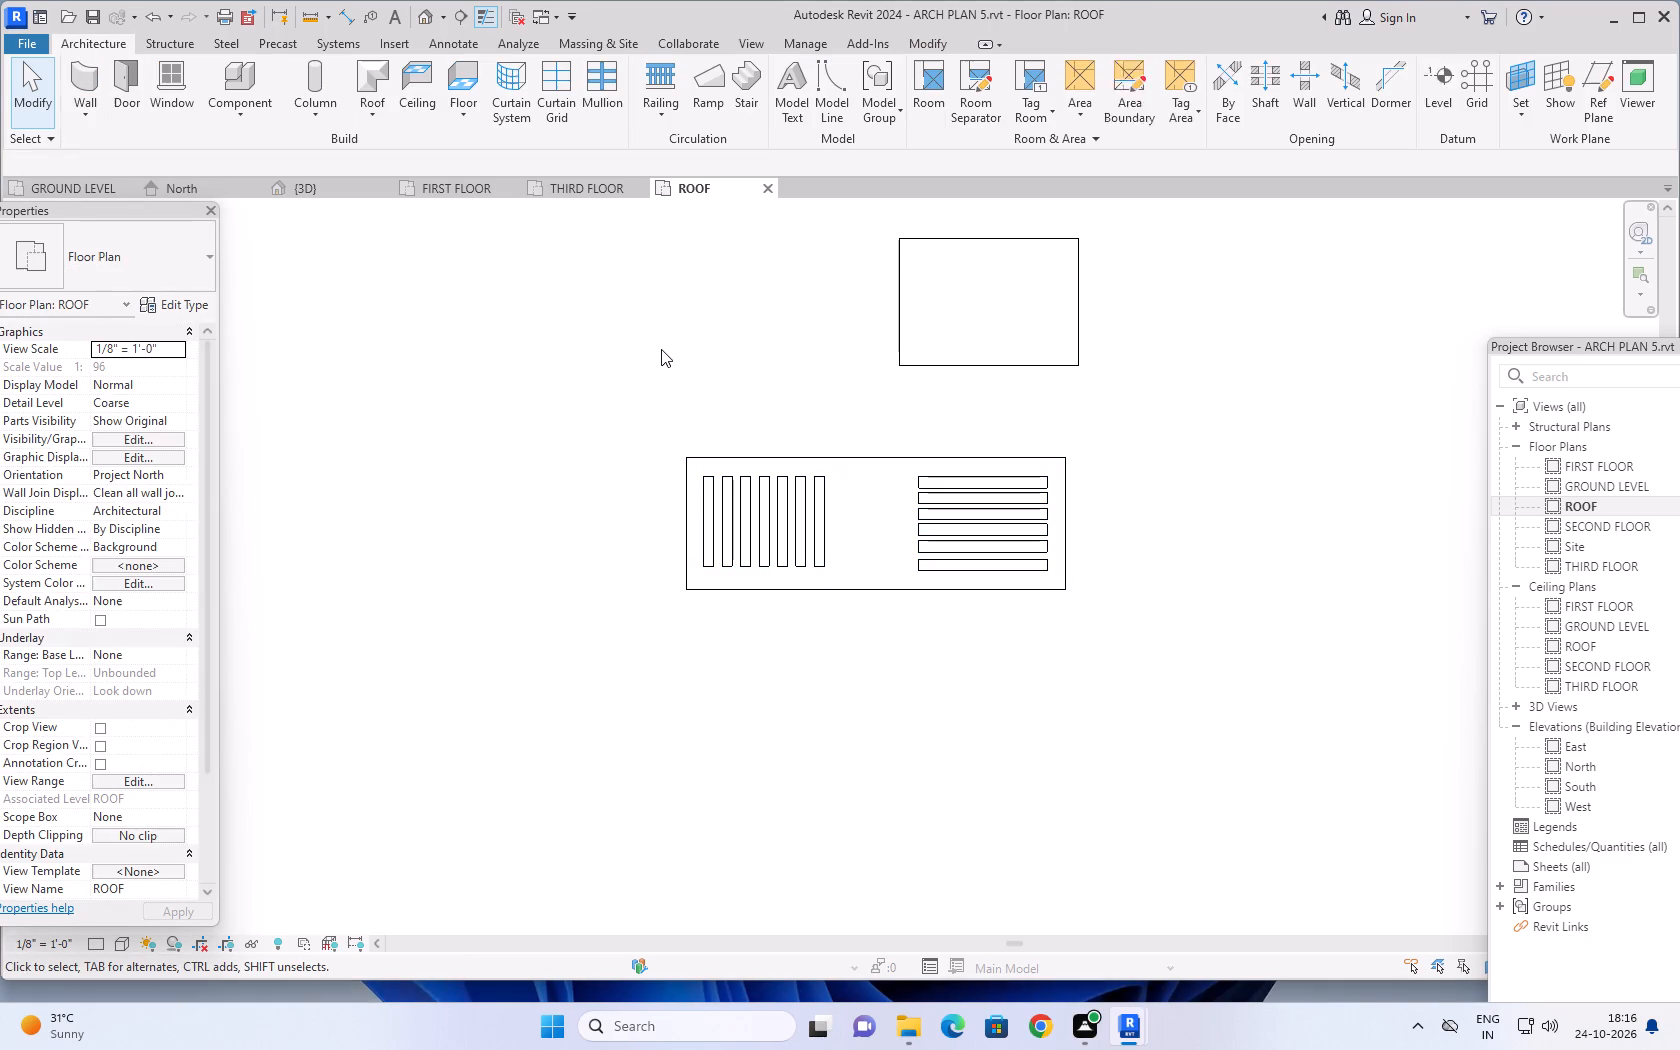
{"action": "key", "text": "Escape"}
{"action": "key", "text": "Escape"}
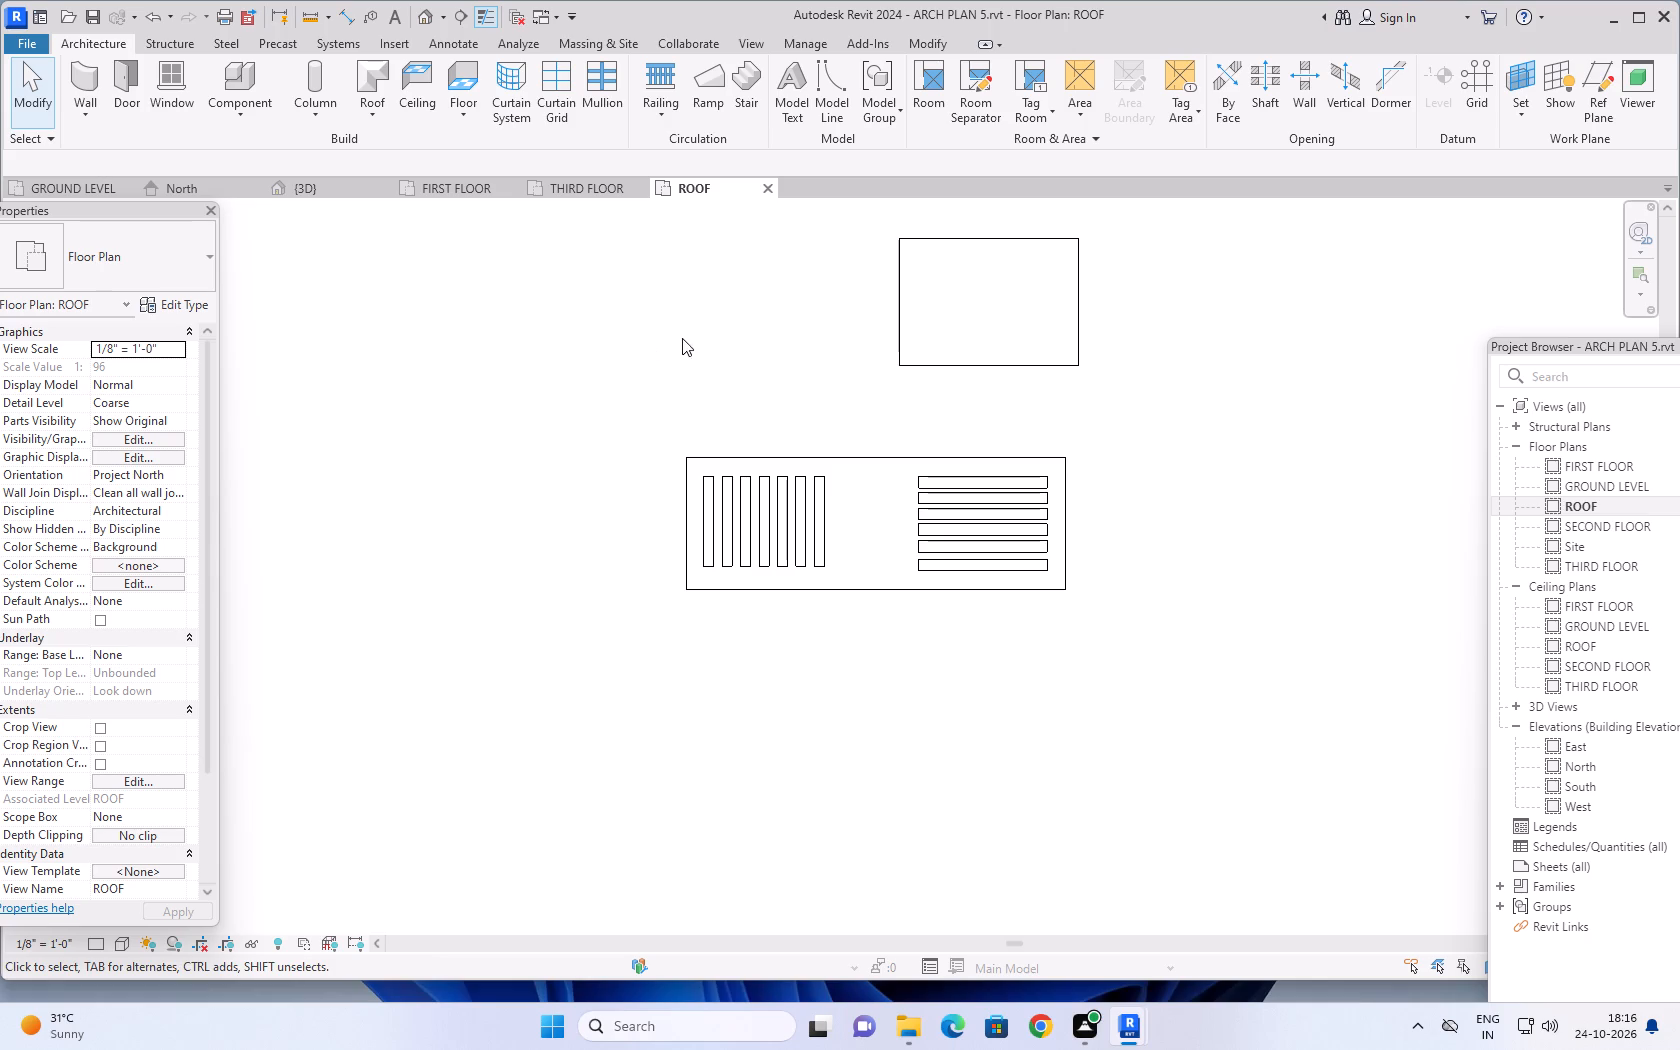
{"action": "middle_click_drag", "start_coordinate": [682, 338], "coordinate": [656, 364]}
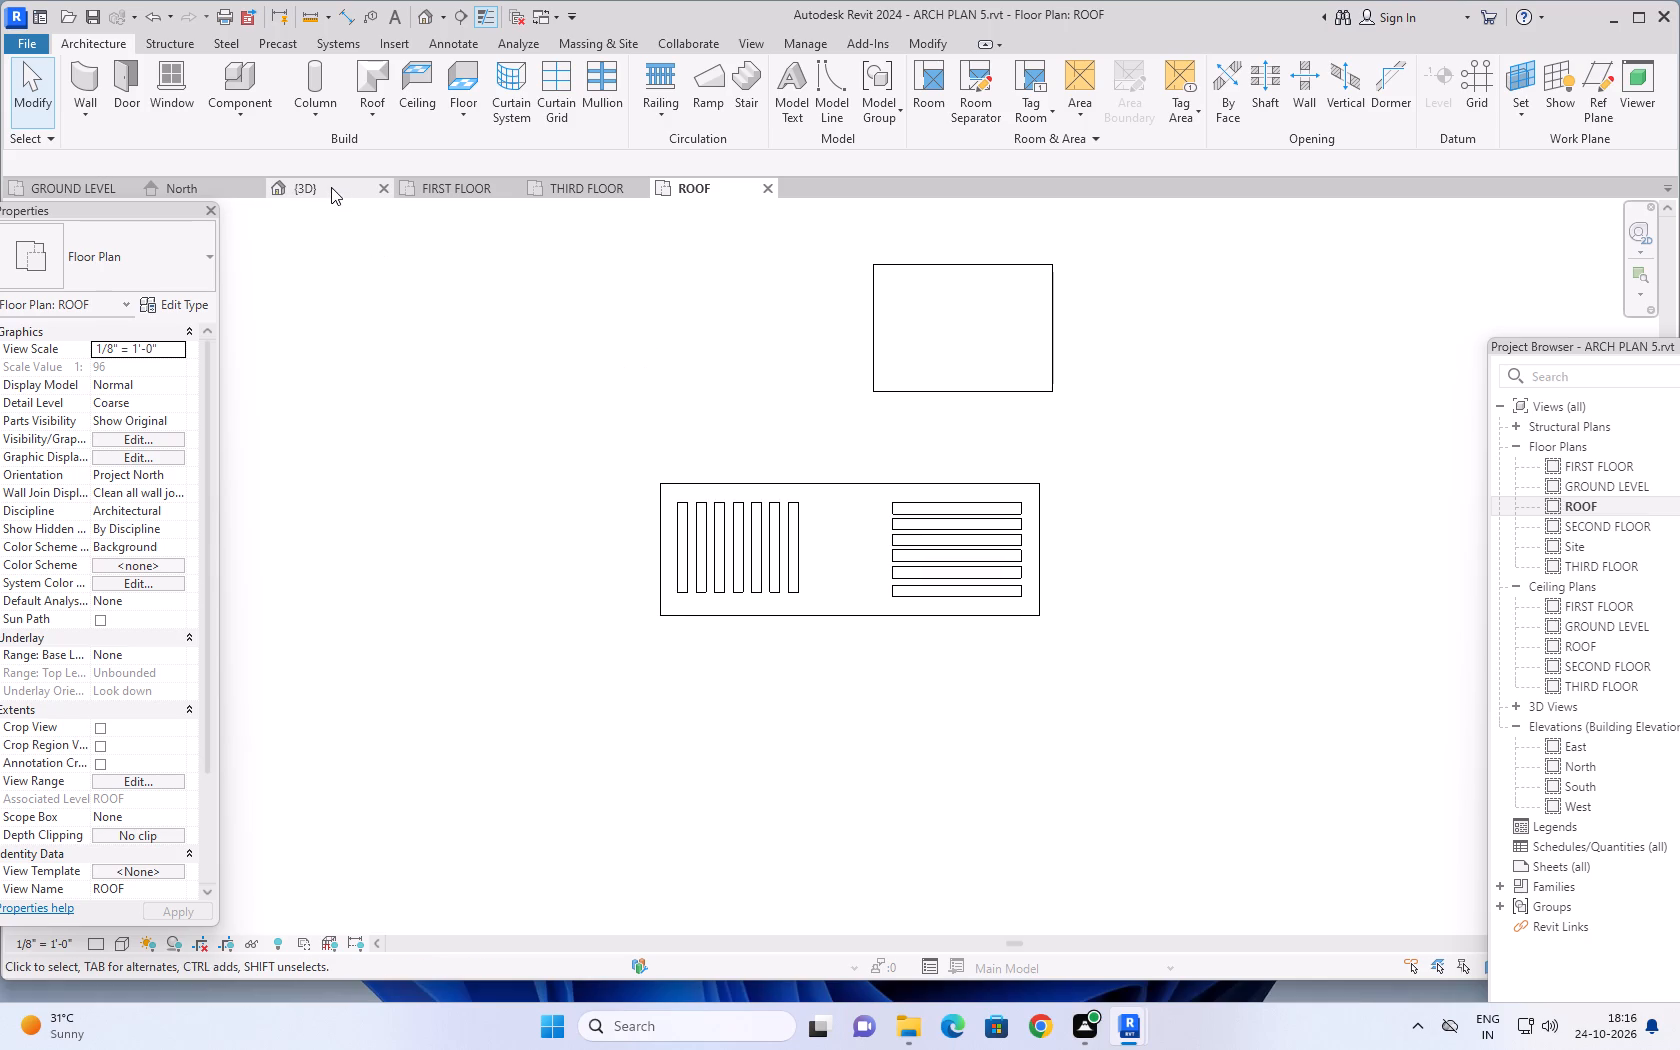
Return to the 3D view and examine the slotted roof slab, third-floor parapet and balcony frame from the front and both sides.
{"action": "left_click", "coordinate": [331, 187]}
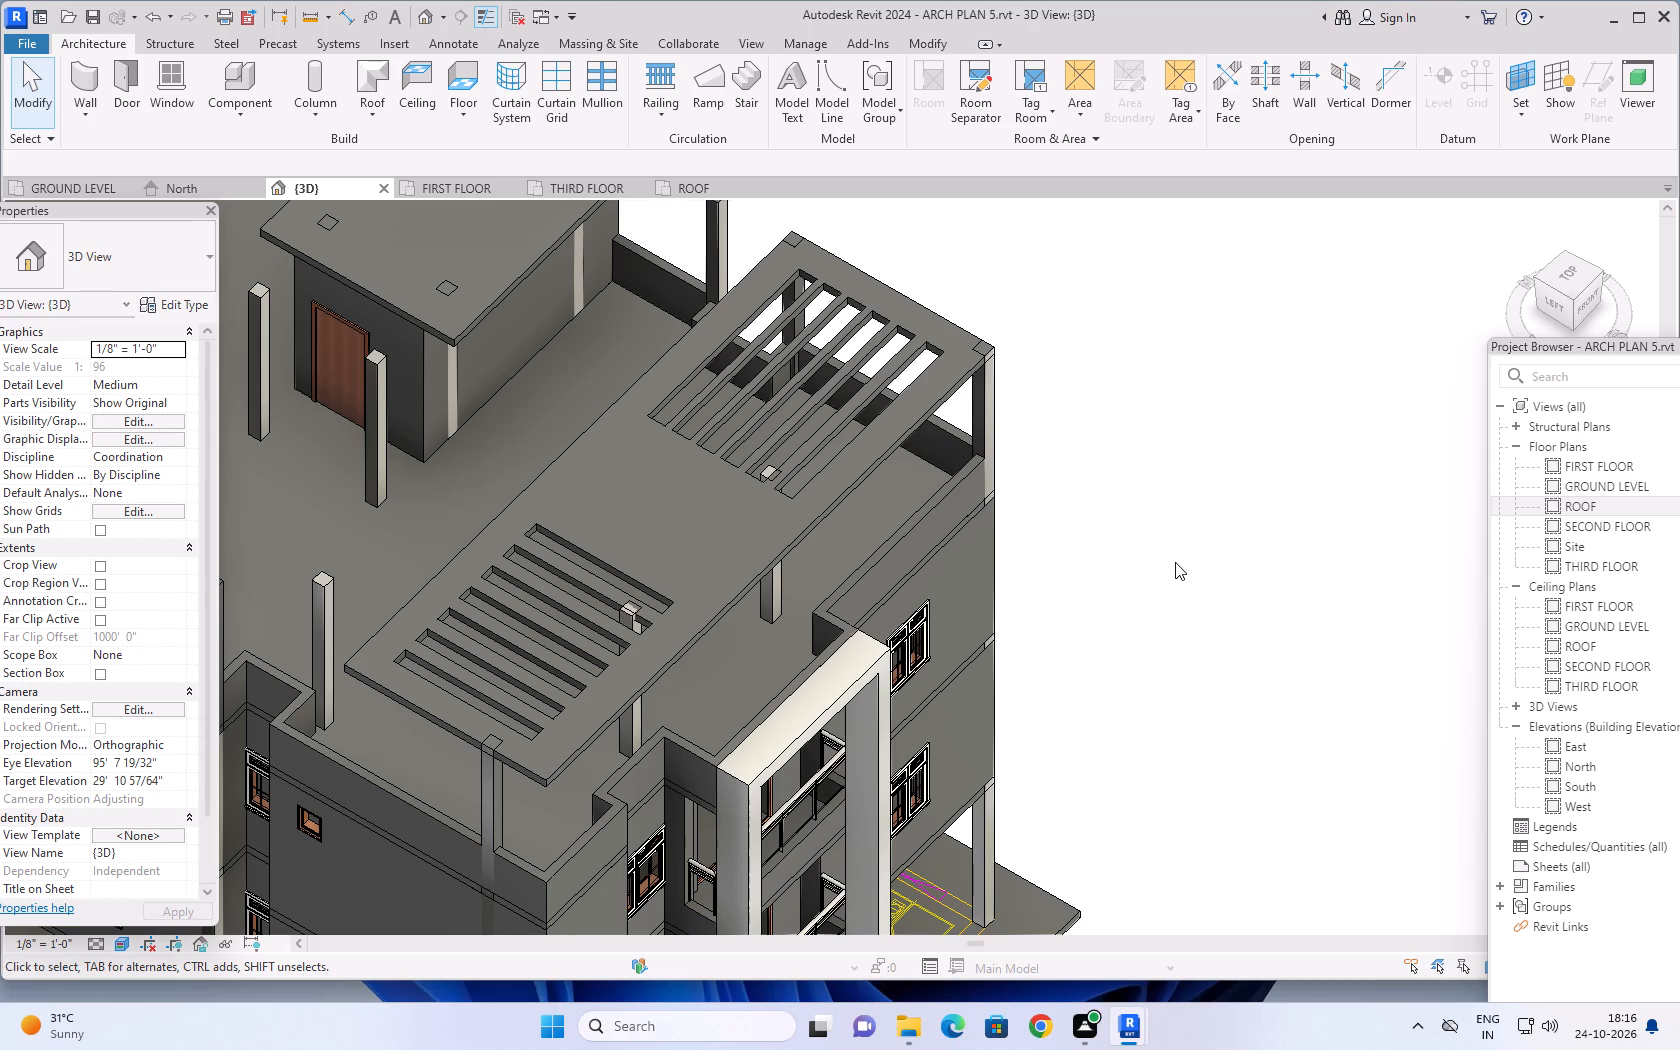
{"action": "middle_click_drag", "start_coordinate": [1271, 623], "coordinate": [1267, 625], "text": "shift"}
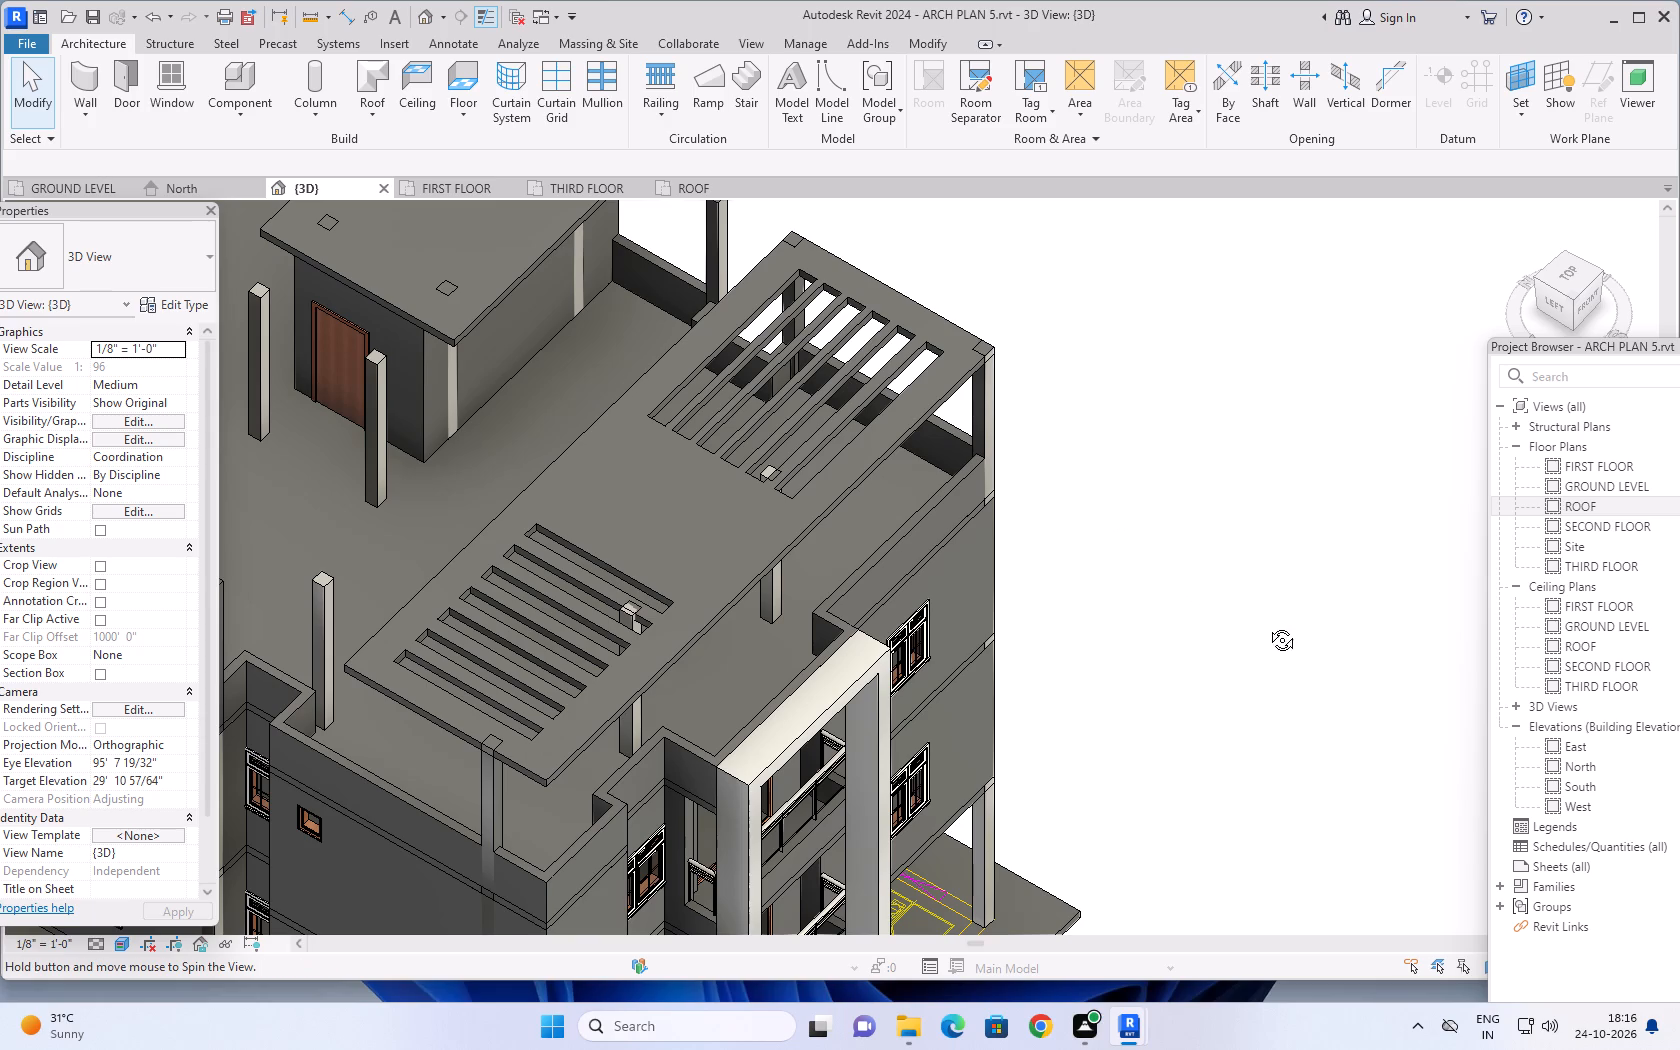
{"action": "middle_click_drag", "start_coordinate": [1267, 625], "coordinate": [1088, 355], "text": "shift"}
{"action": "middle_click_drag", "start_coordinate": [1235, 708], "coordinate": [1346, 447]}
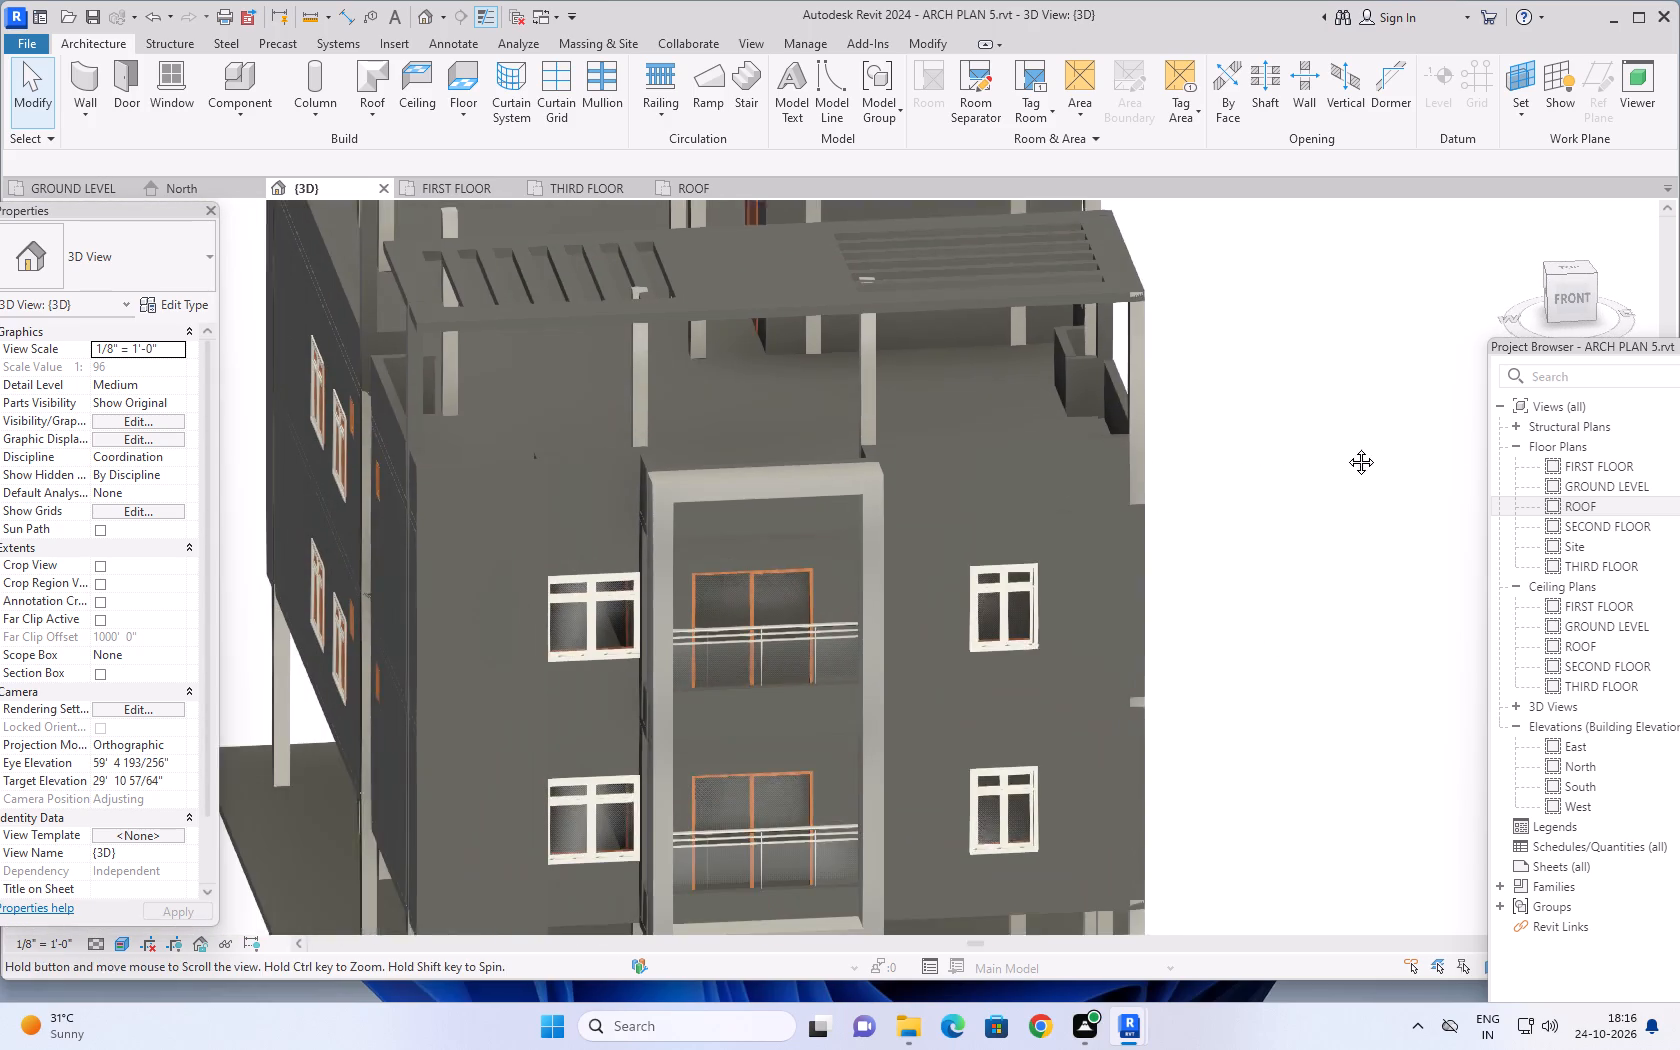
{"action": "middle_click_drag", "start_coordinate": [1346, 447], "coordinate": [1348, 448]}
{"action": "middle_click_drag", "start_coordinate": [1345, 554], "coordinate": [1308, 364], "text": "shift"}
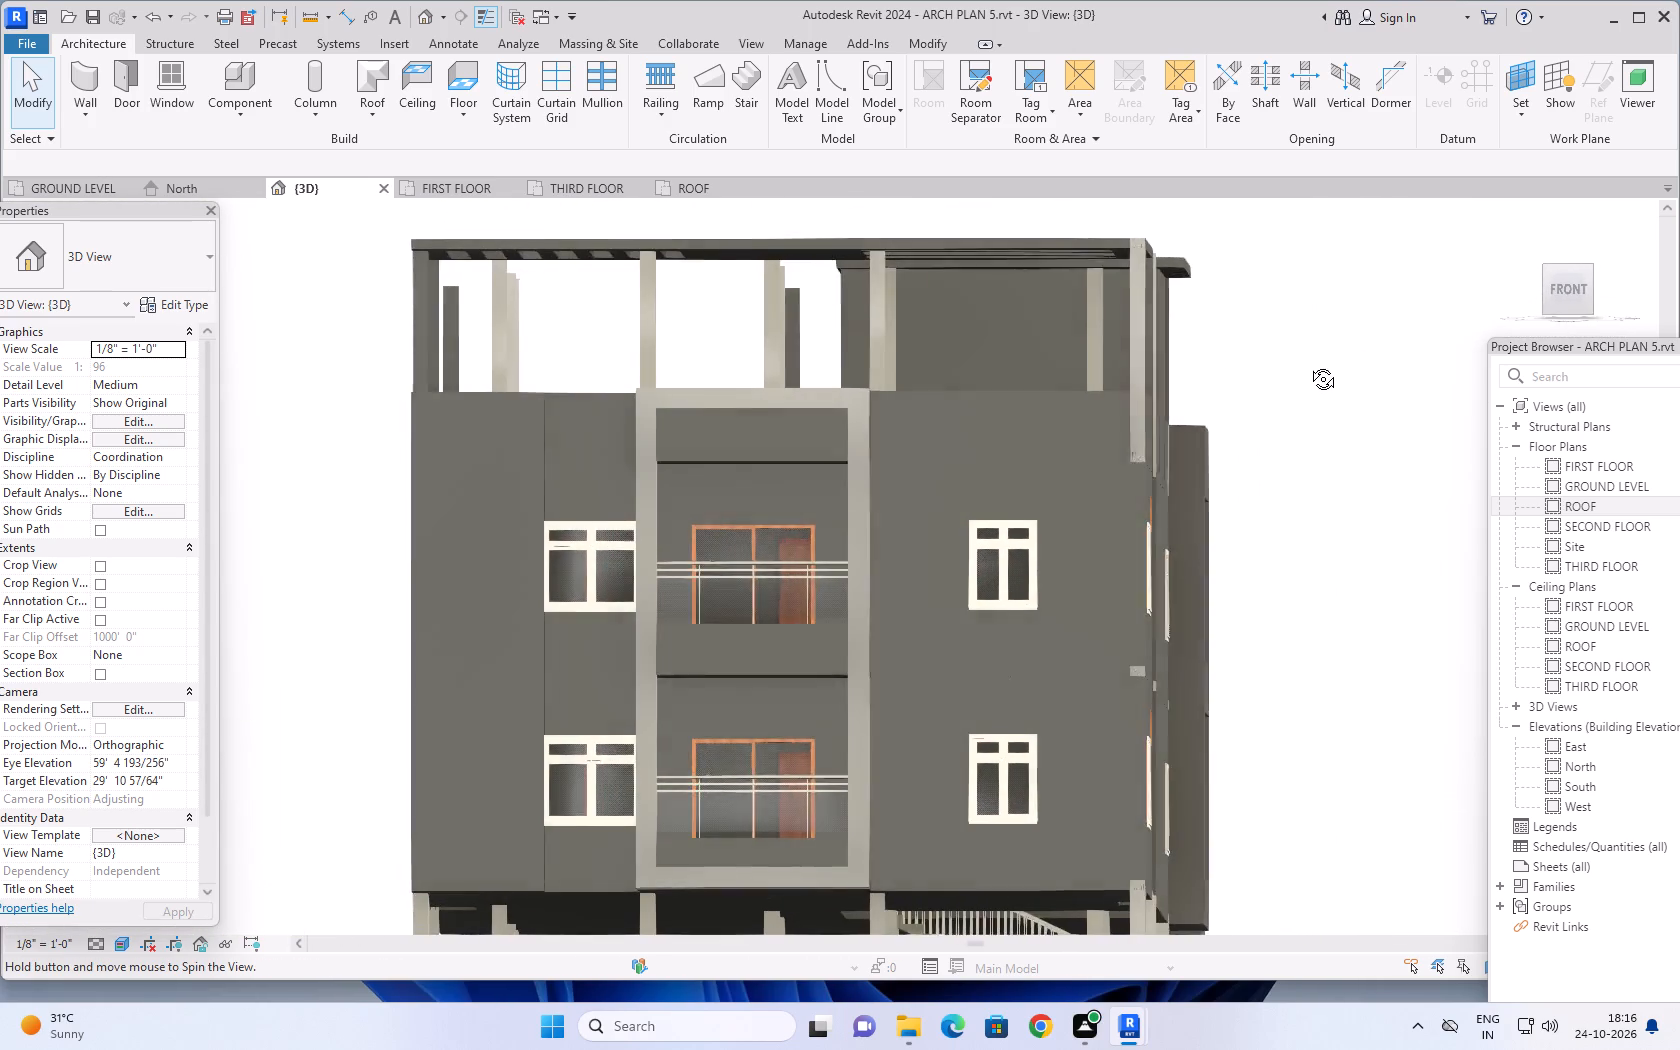
{"action": "middle_click_drag", "start_coordinate": [1308, 364], "coordinate": [1315, 370], "text": "shift"}
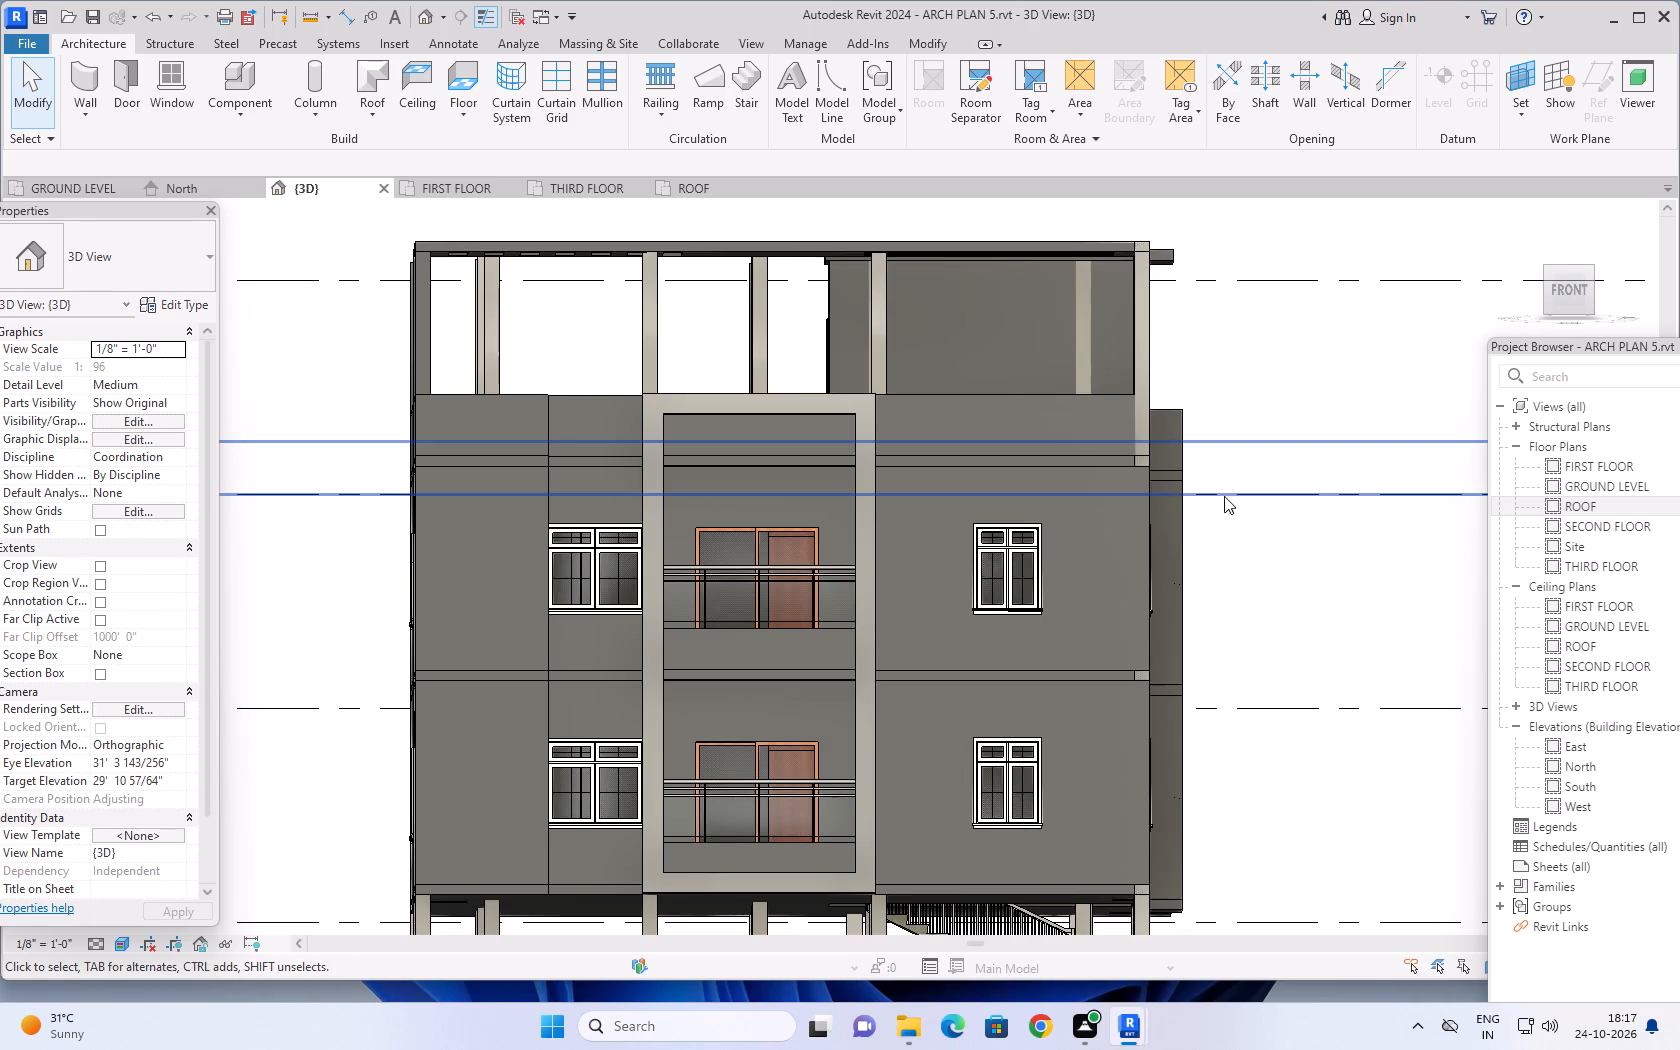
{"action": "middle_click_drag", "start_coordinate": [1336, 406], "coordinate": [1290, 651], "text": "shift"}
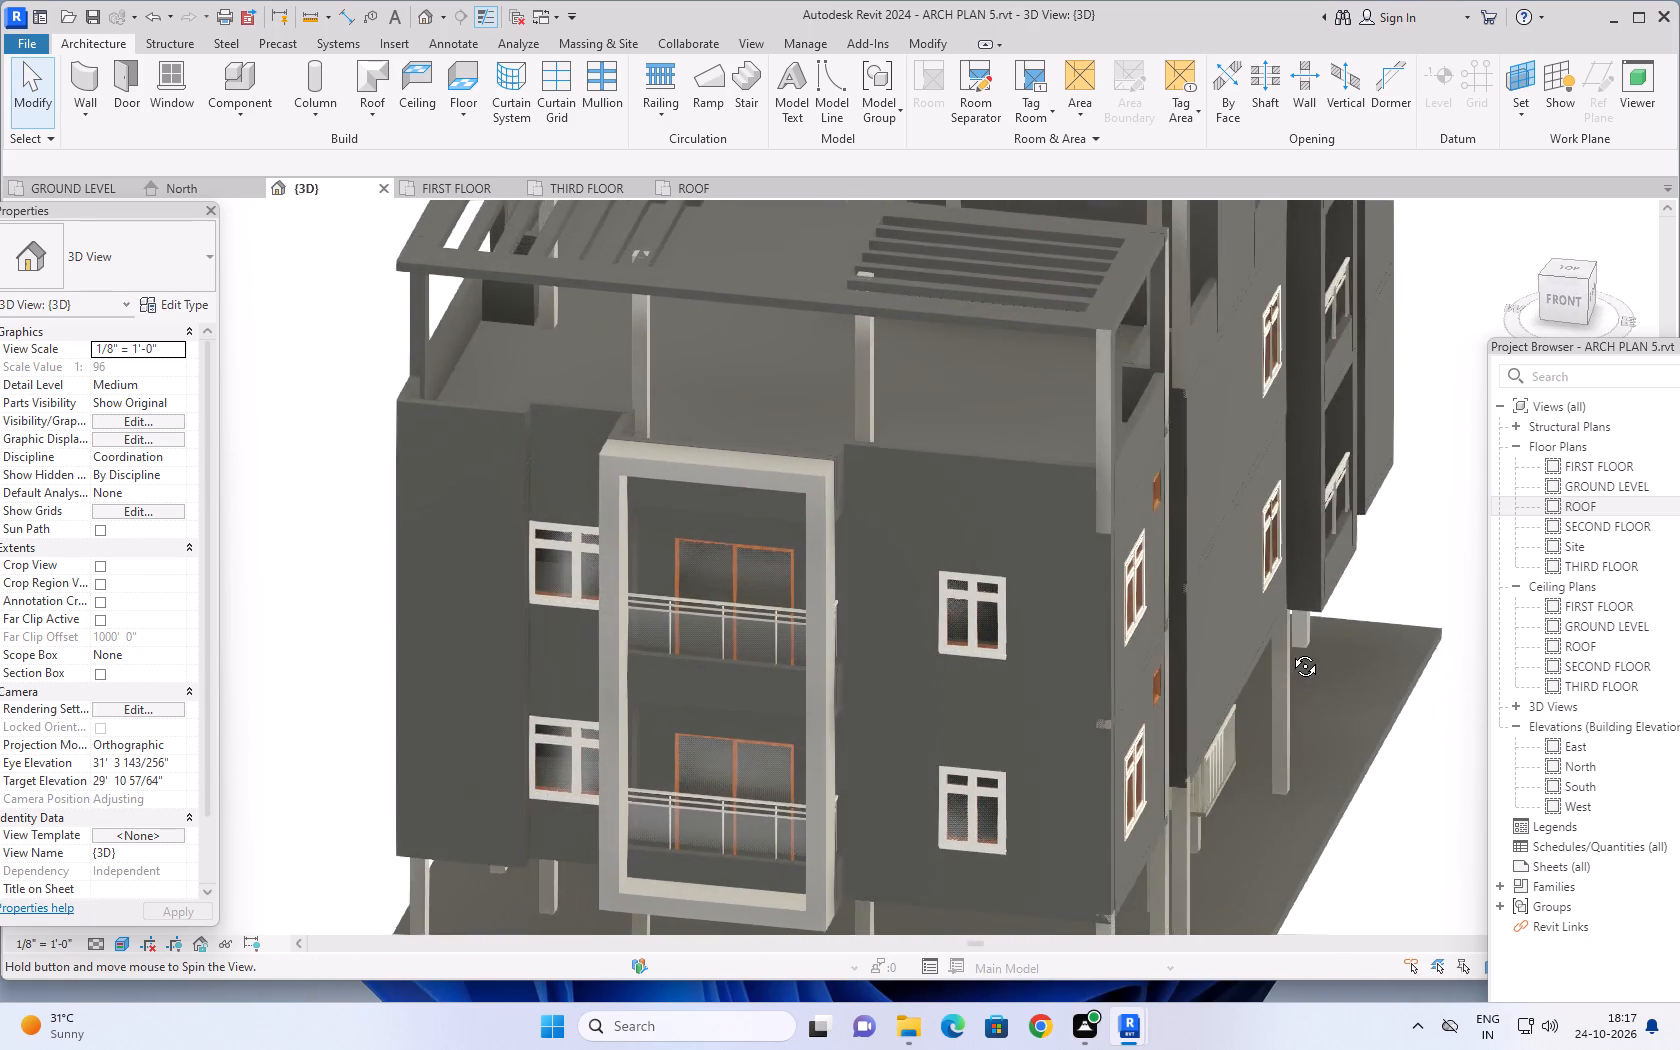
{"action": "middle_click_drag", "start_coordinate": [1290, 651], "coordinate": [1401, 596], "text": "shift"}
{"action": "scroll", "coordinate": [1396, 598], "scroll_direction": "down", "scroll_amount": 2}
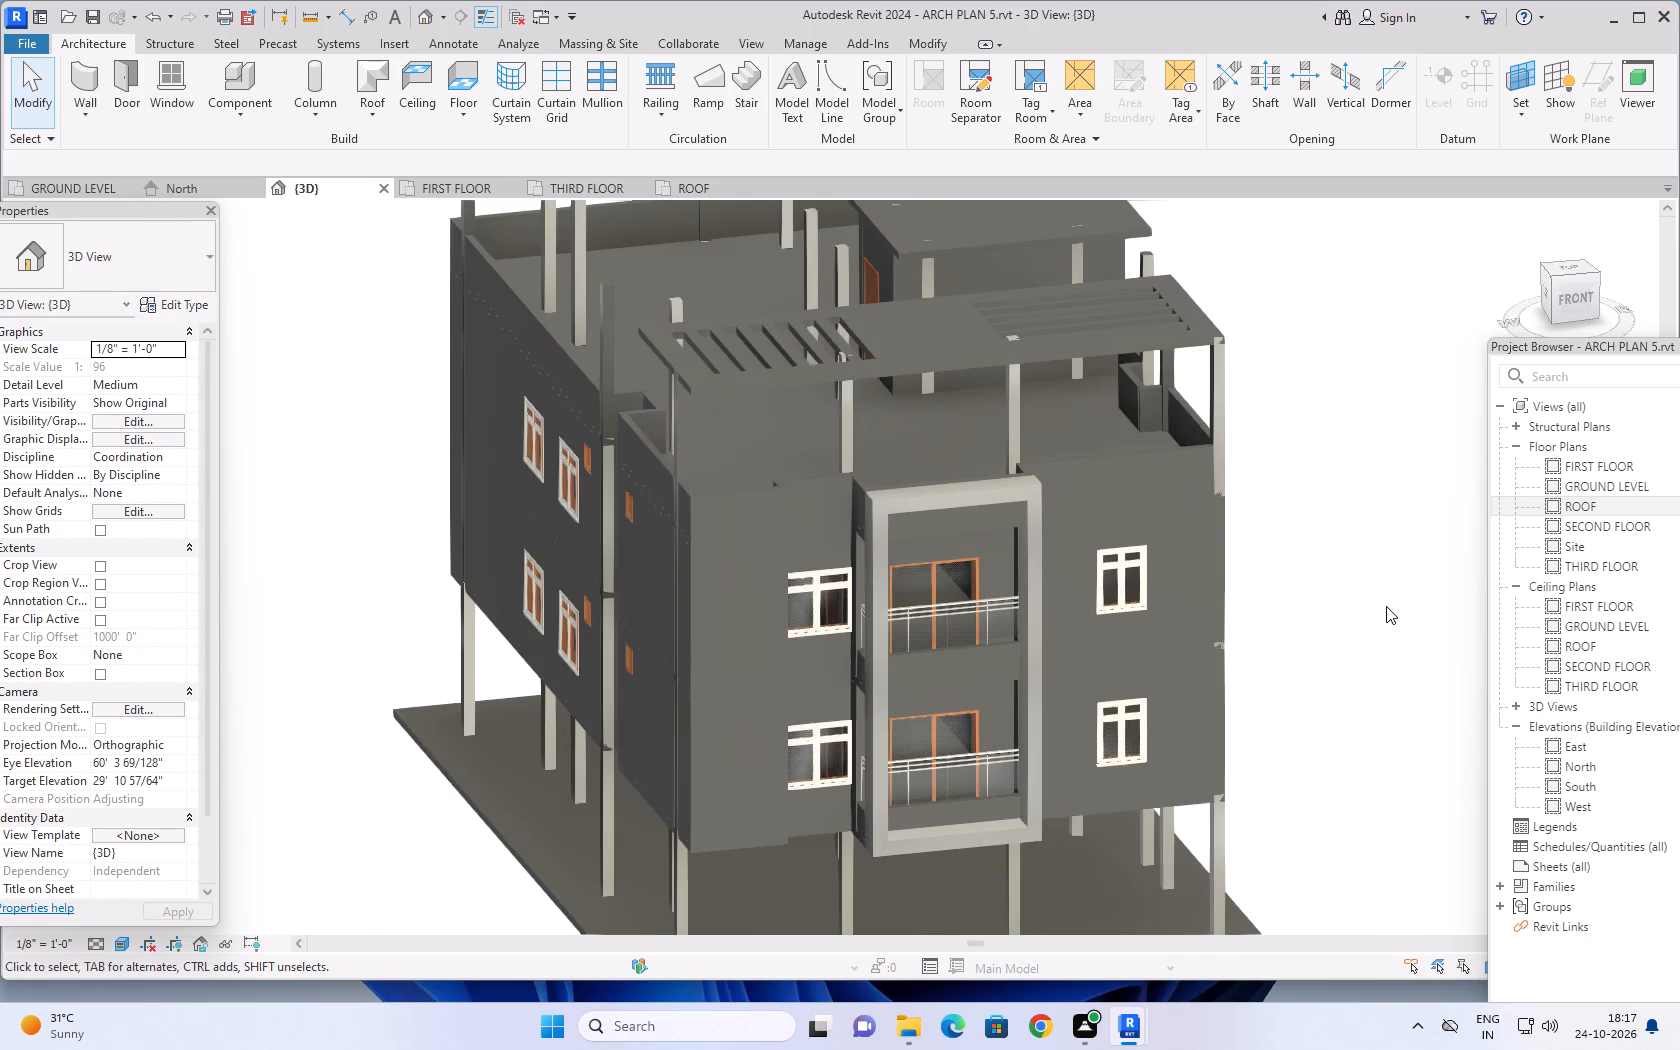
{"action": "middle_click_drag", "start_coordinate": [1380, 609], "coordinate": [1384, 654]}
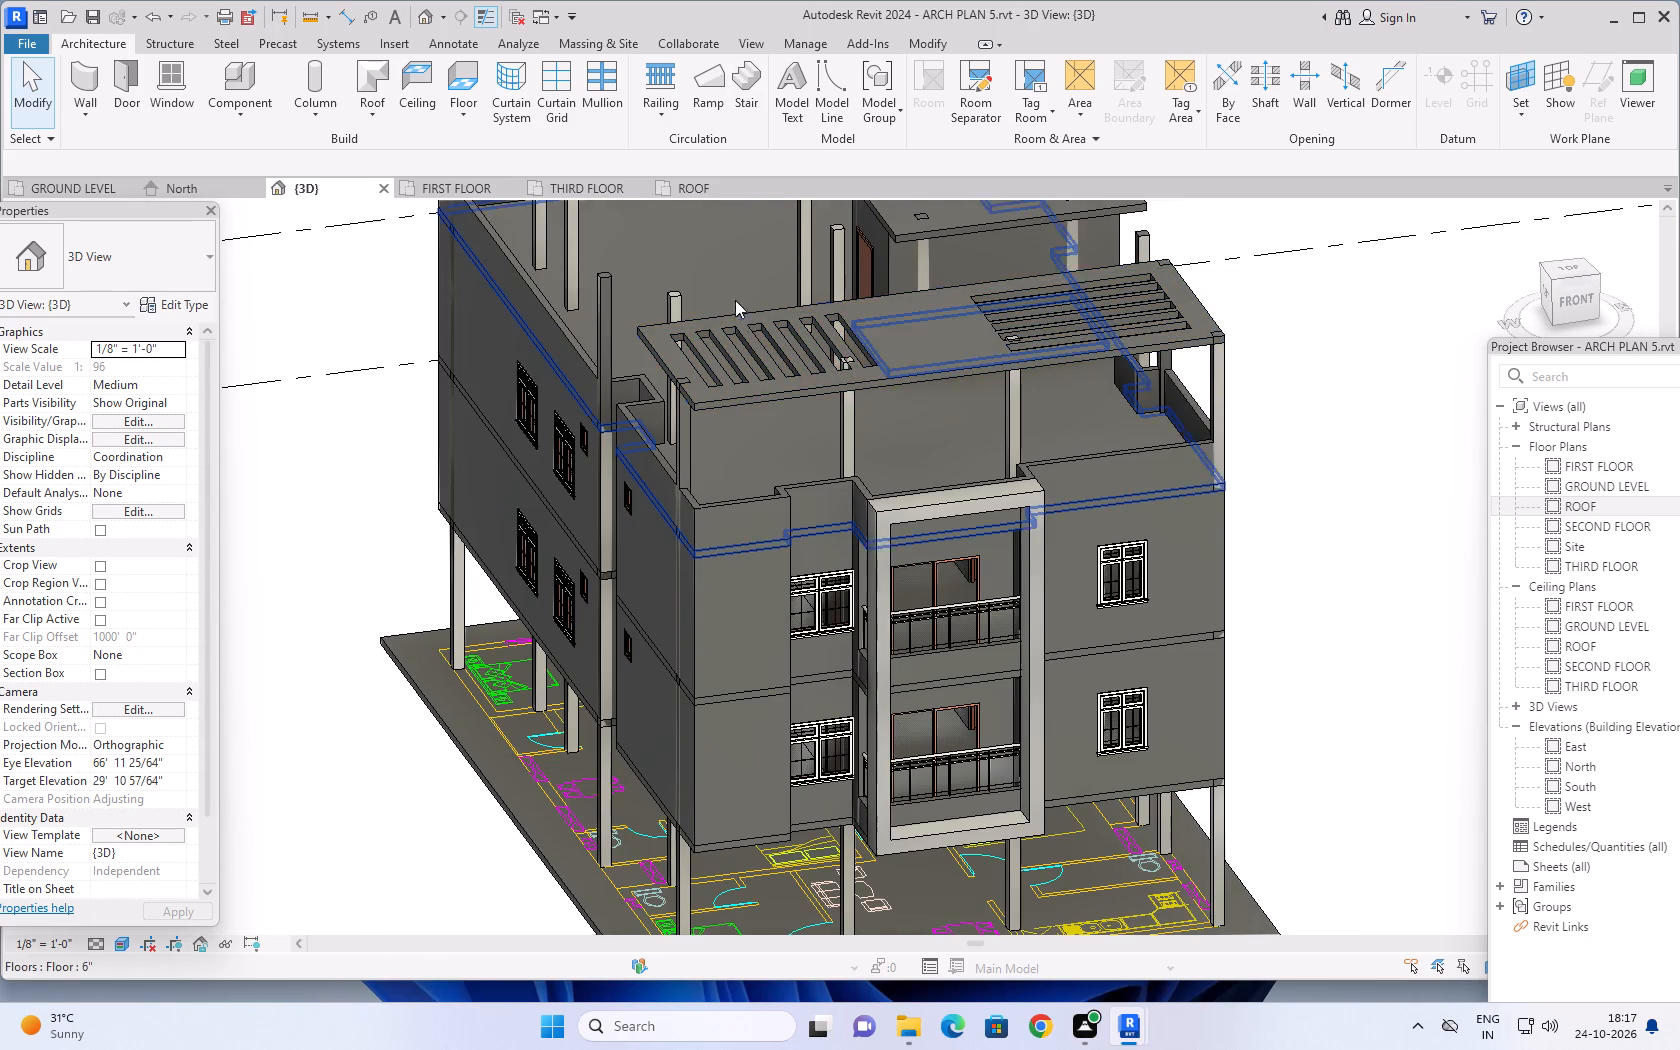
Open the THIRD FLOOR plan and select the connected chain of 6" parapet walls along the building's front.
{"action": "left_click", "coordinate": [588, 187]}
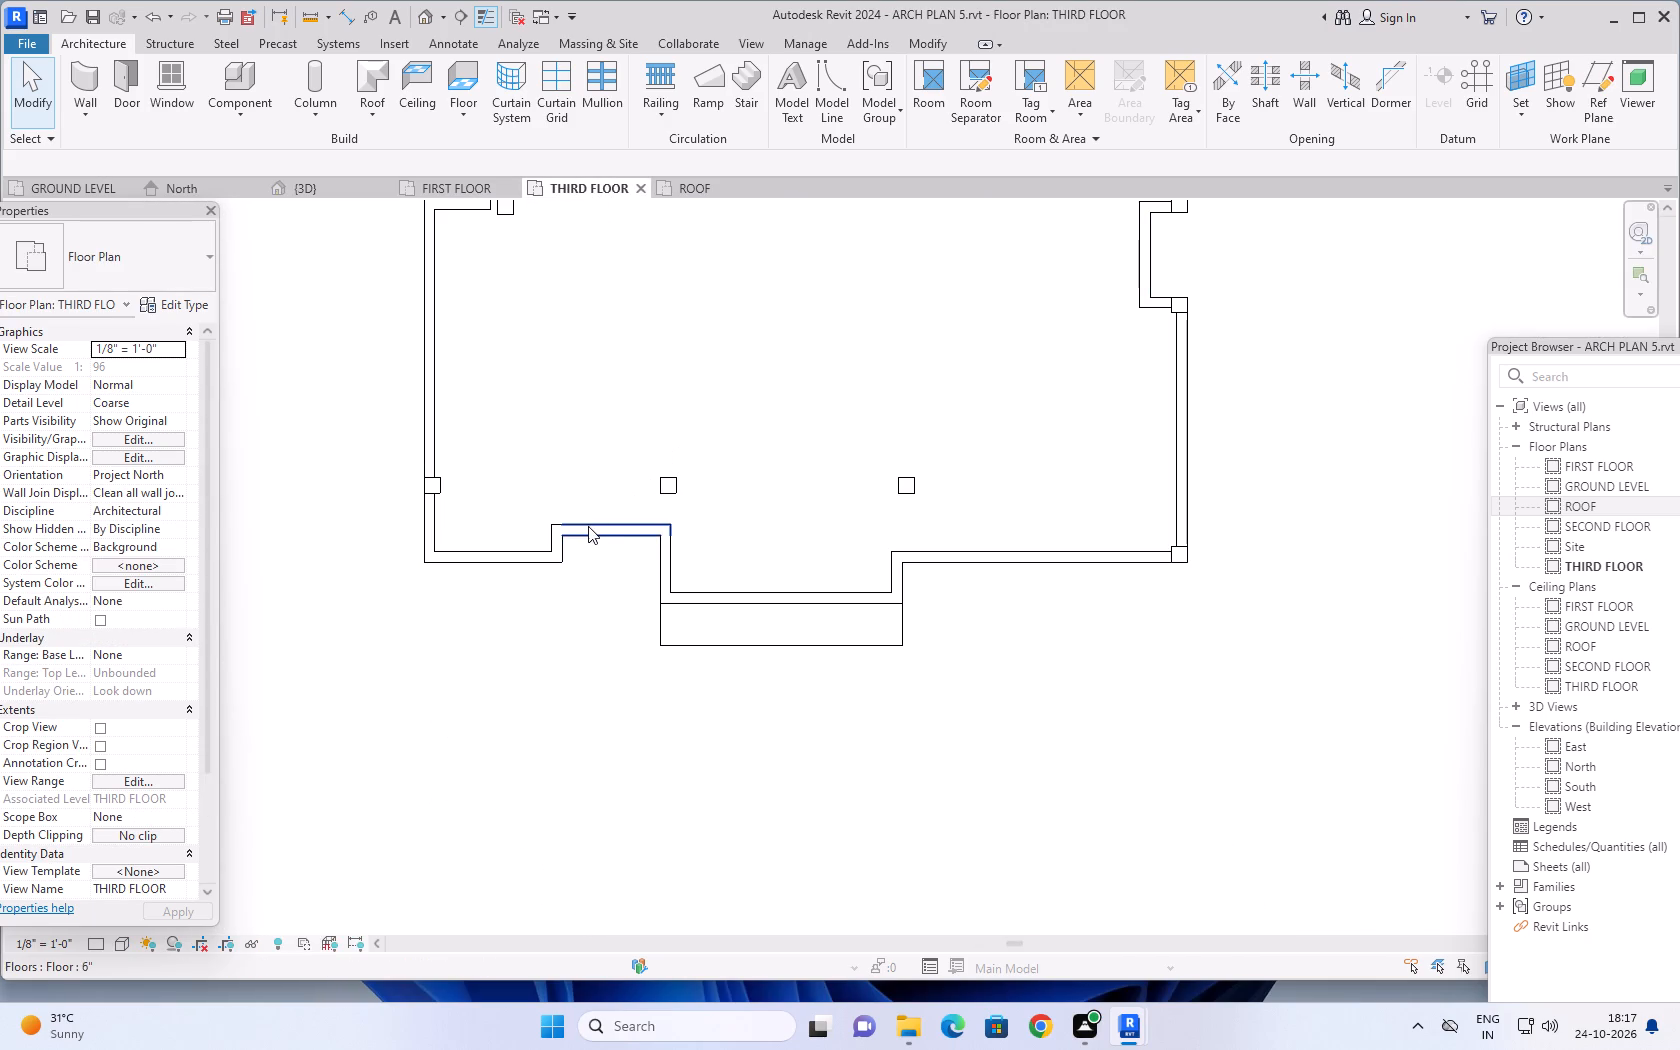
{"action": "left_click", "coordinate": [587, 528]}
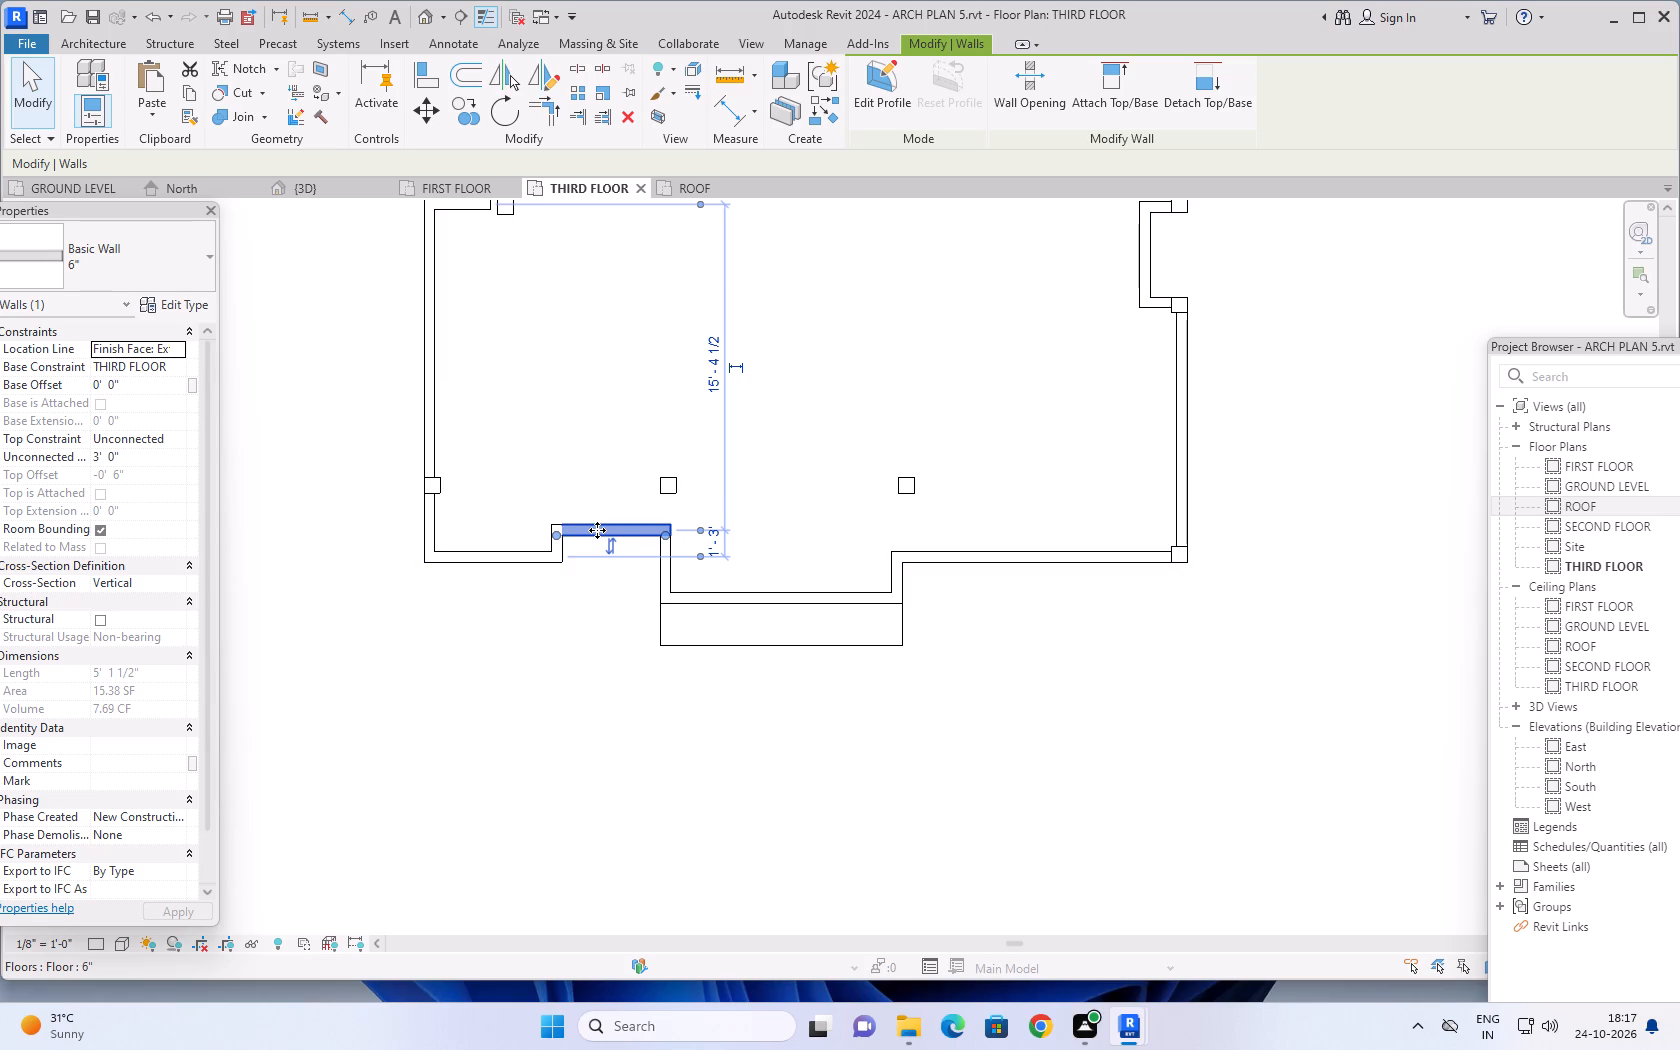
{"action": "key", "text": "Tab"}
{"action": "key", "text": "Tab"}
{"action": "key", "text": "Tab"}
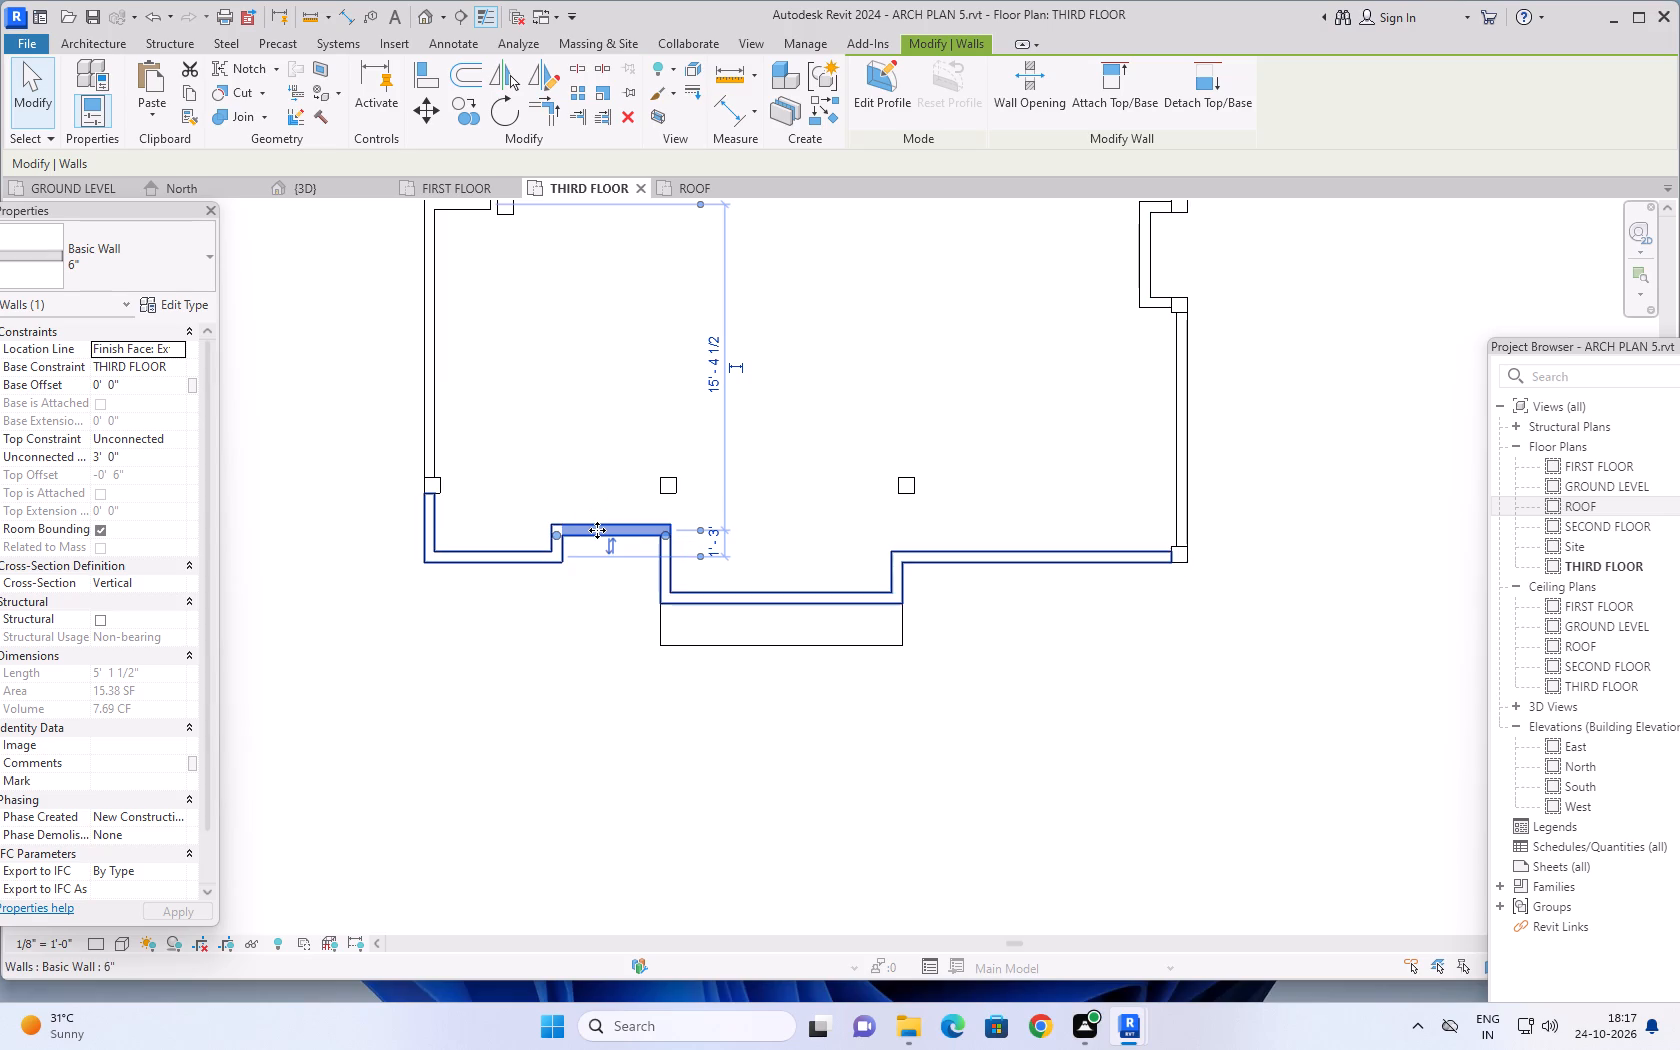
{"action": "left_click", "coordinate": [597, 530]}
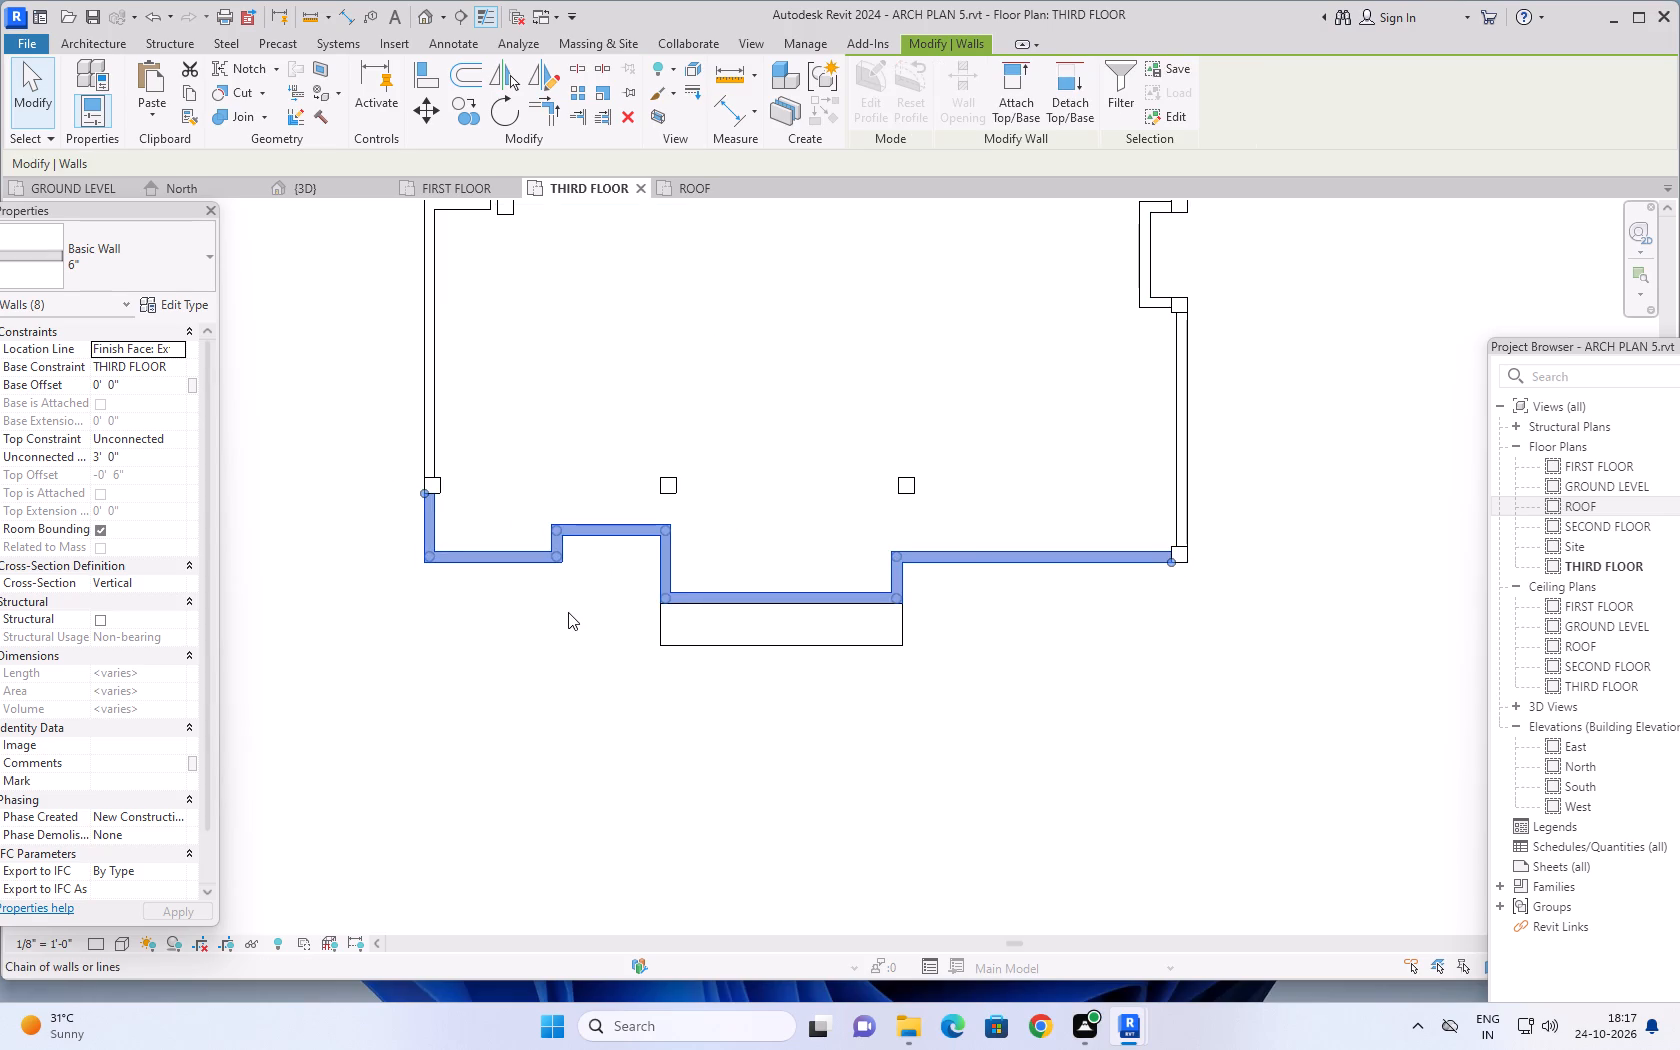
{"action": "scroll", "coordinate": [568, 612], "scroll_direction": "up", "scroll_amount": 1}
{"action": "scroll", "coordinate": [604, 377], "scroll_direction": "down", "scroll_amount": 2}
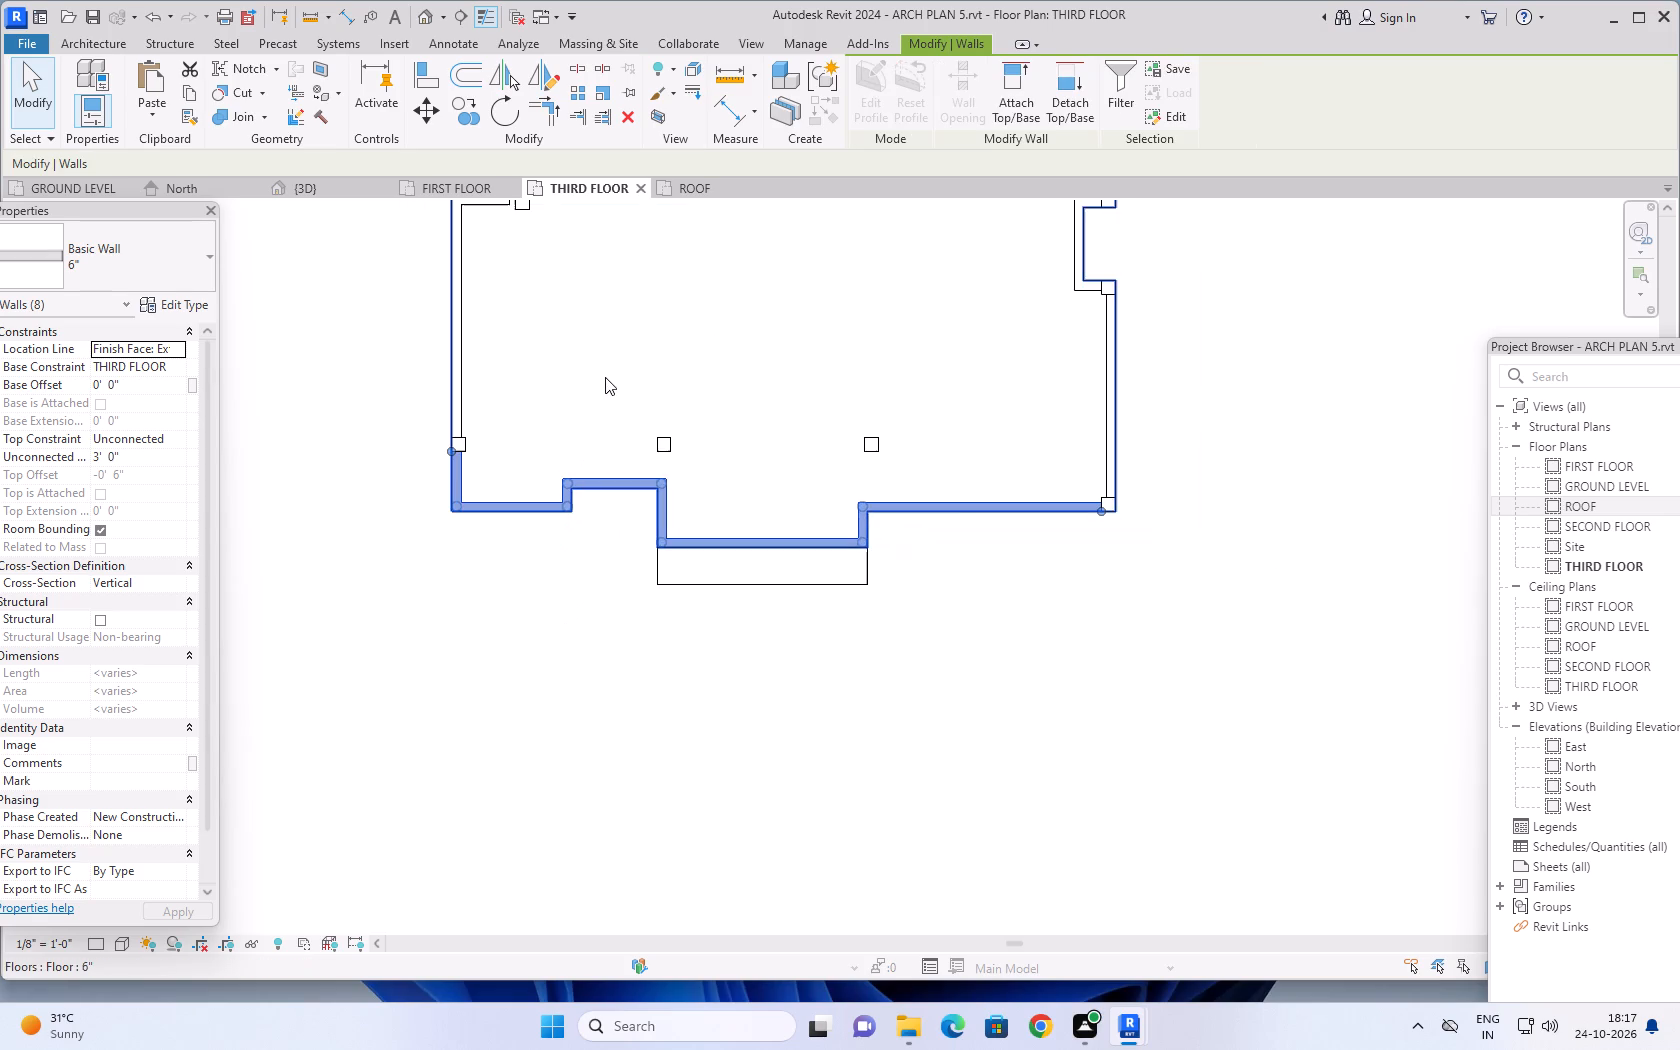
Select the chain of parapet walls around the left-side recess, plus the long left wall running toward the rear.
{"action": "middle_click_drag", "start_coordinate": [631, 346], "coordinate": [635, 537]}
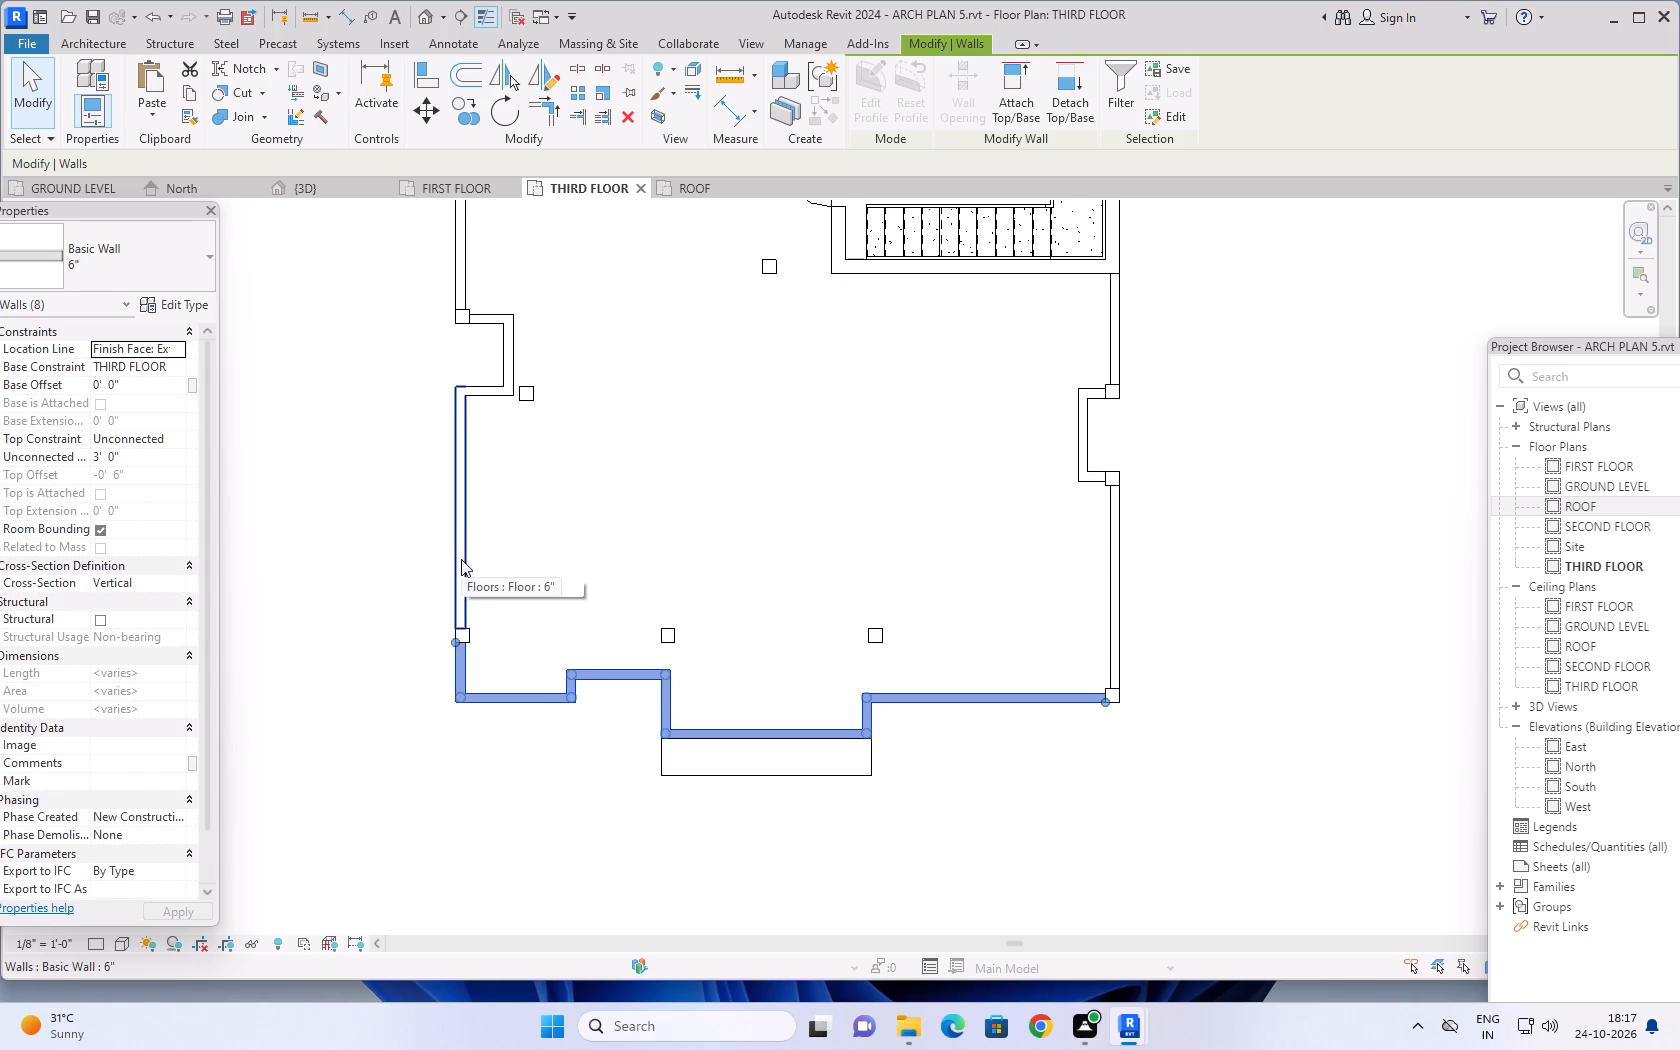
{"action": "key", "text": "Tab"}
{"action": "key", "text": "Tab"}
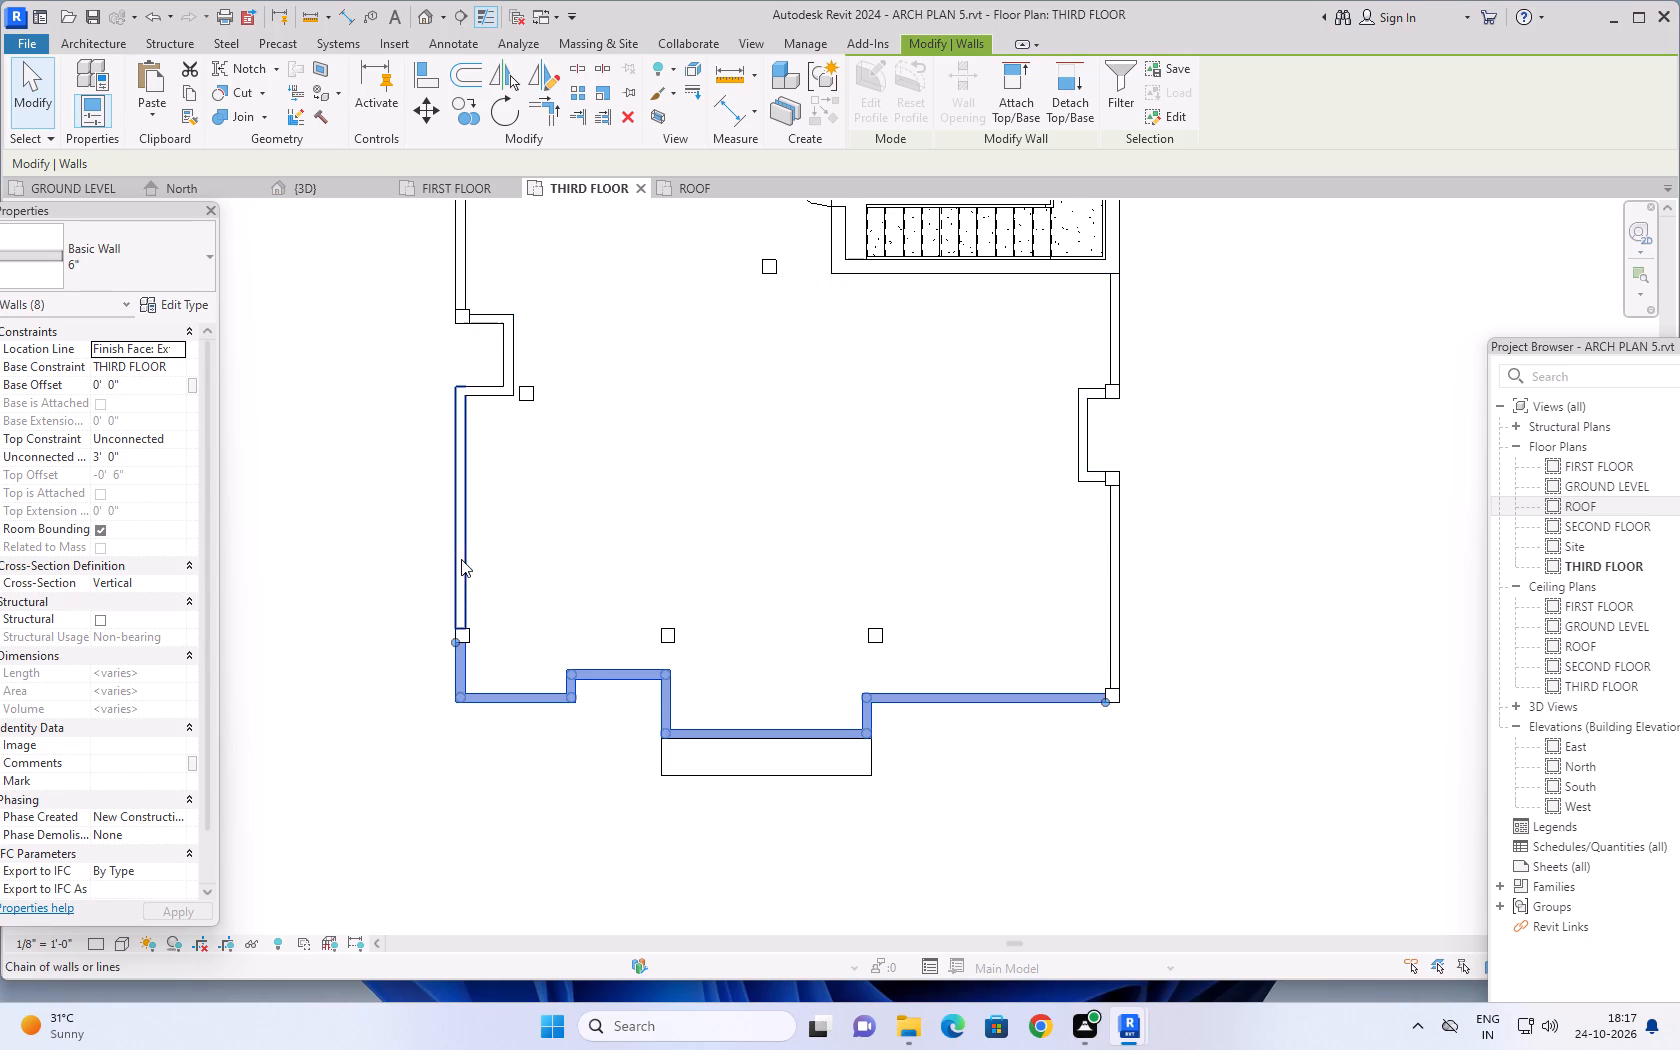
{"action": "key", "text": "Tab"}
{"action": "left_click", "coordinate": [461, 559]}
{"action": "scroll", "coordinate": [529, 533], "scroll_direction": "down", "scroll_amount": 2}
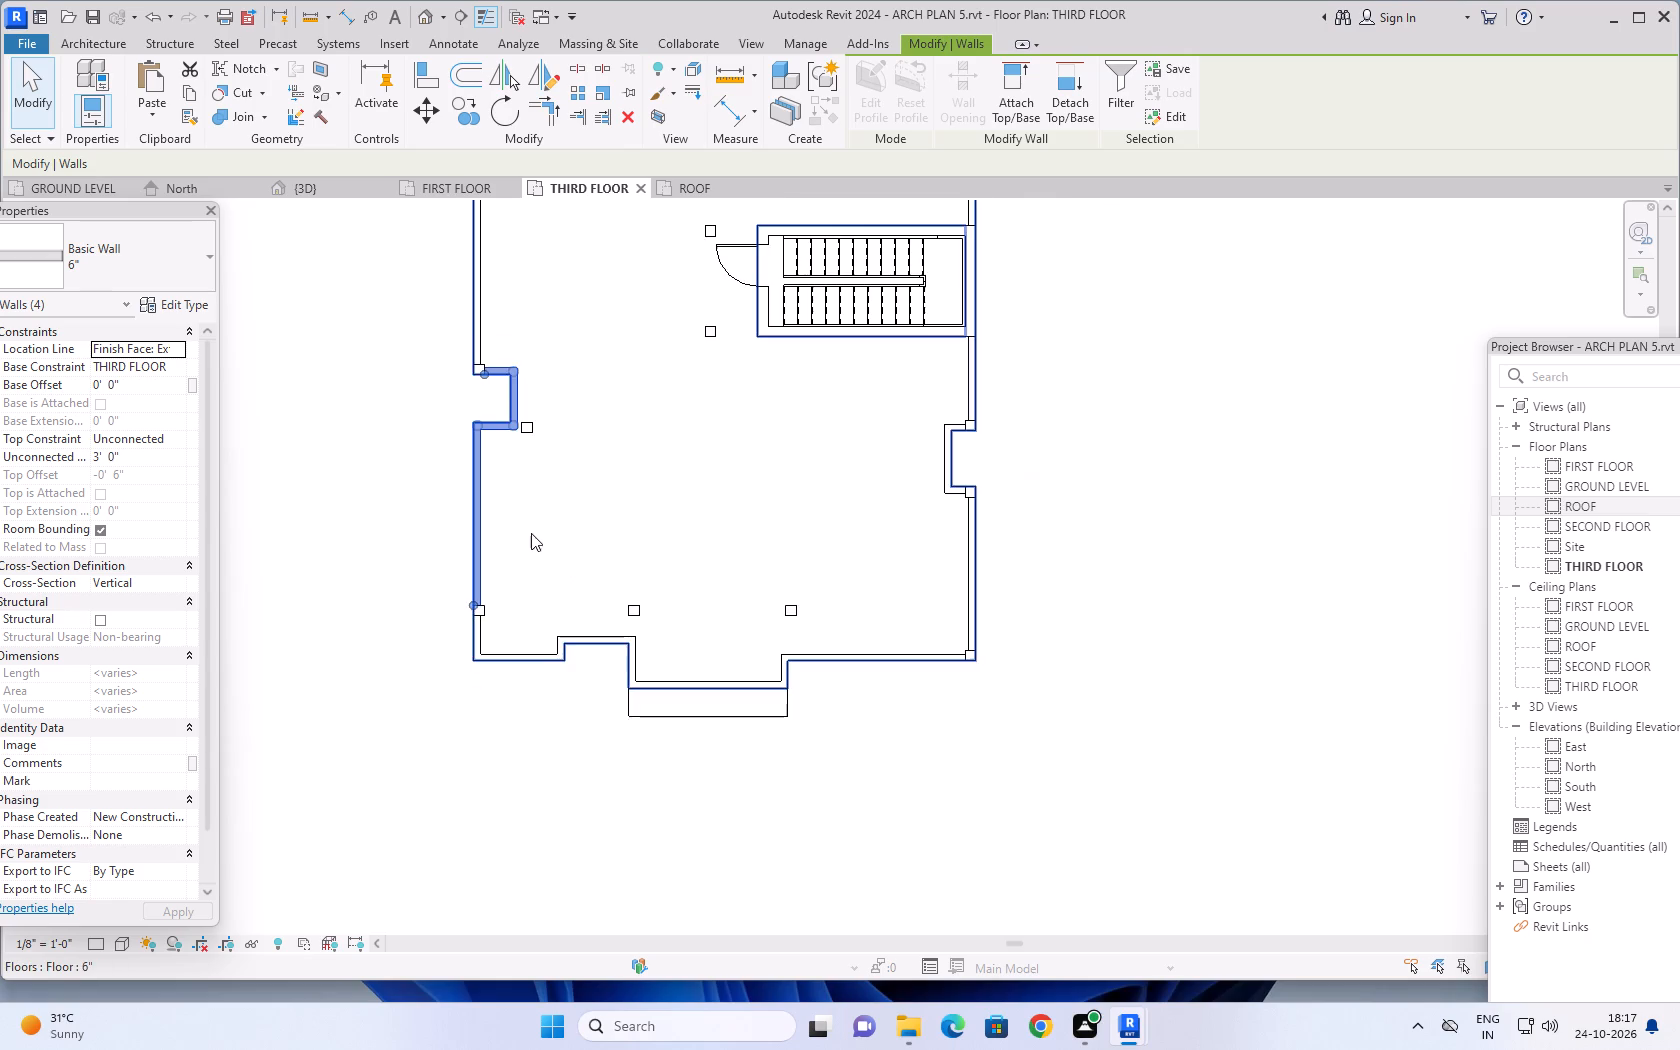
{"action": "middle_click_drag", "start_coordinate": [575, 498], "coordinate": [581, 663]}
{"action": "scroll", "coordinate": [575, 498], "scroll_direction": "down", "scroll_amount": 1}
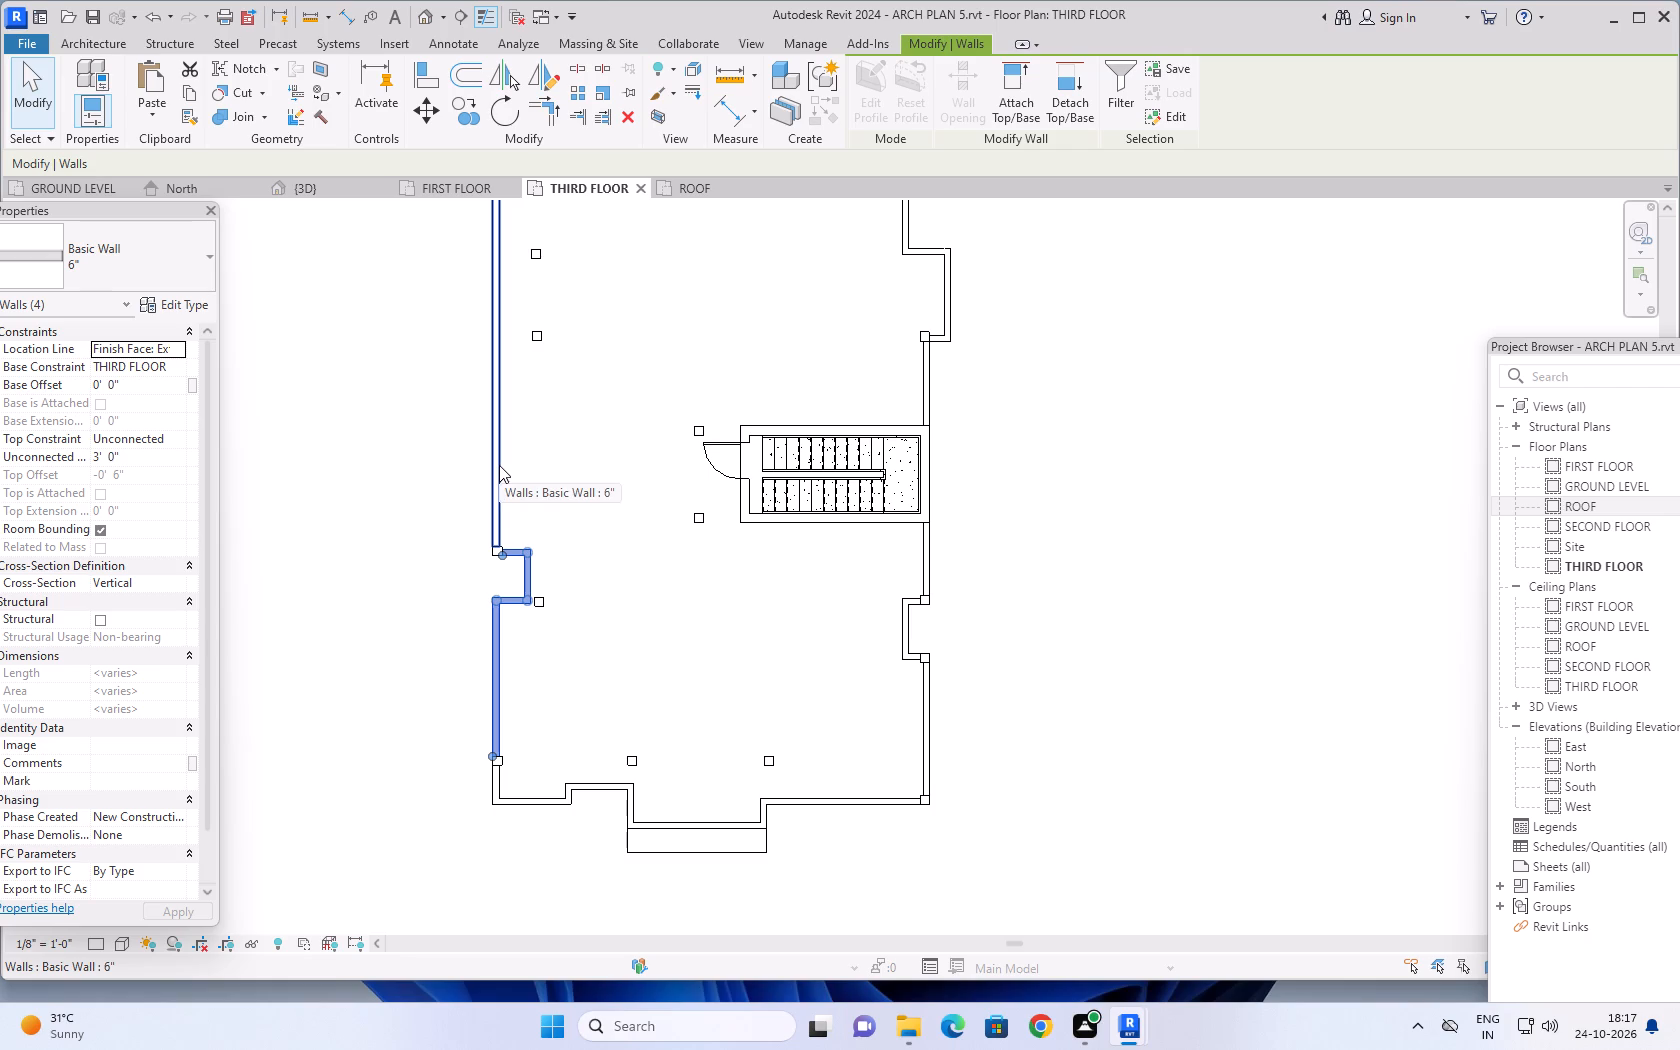
{"action": "key", "text": "Tab"}
{"action": "key", "text": "Tab"}
{"action": "key", "text": "Tab"}
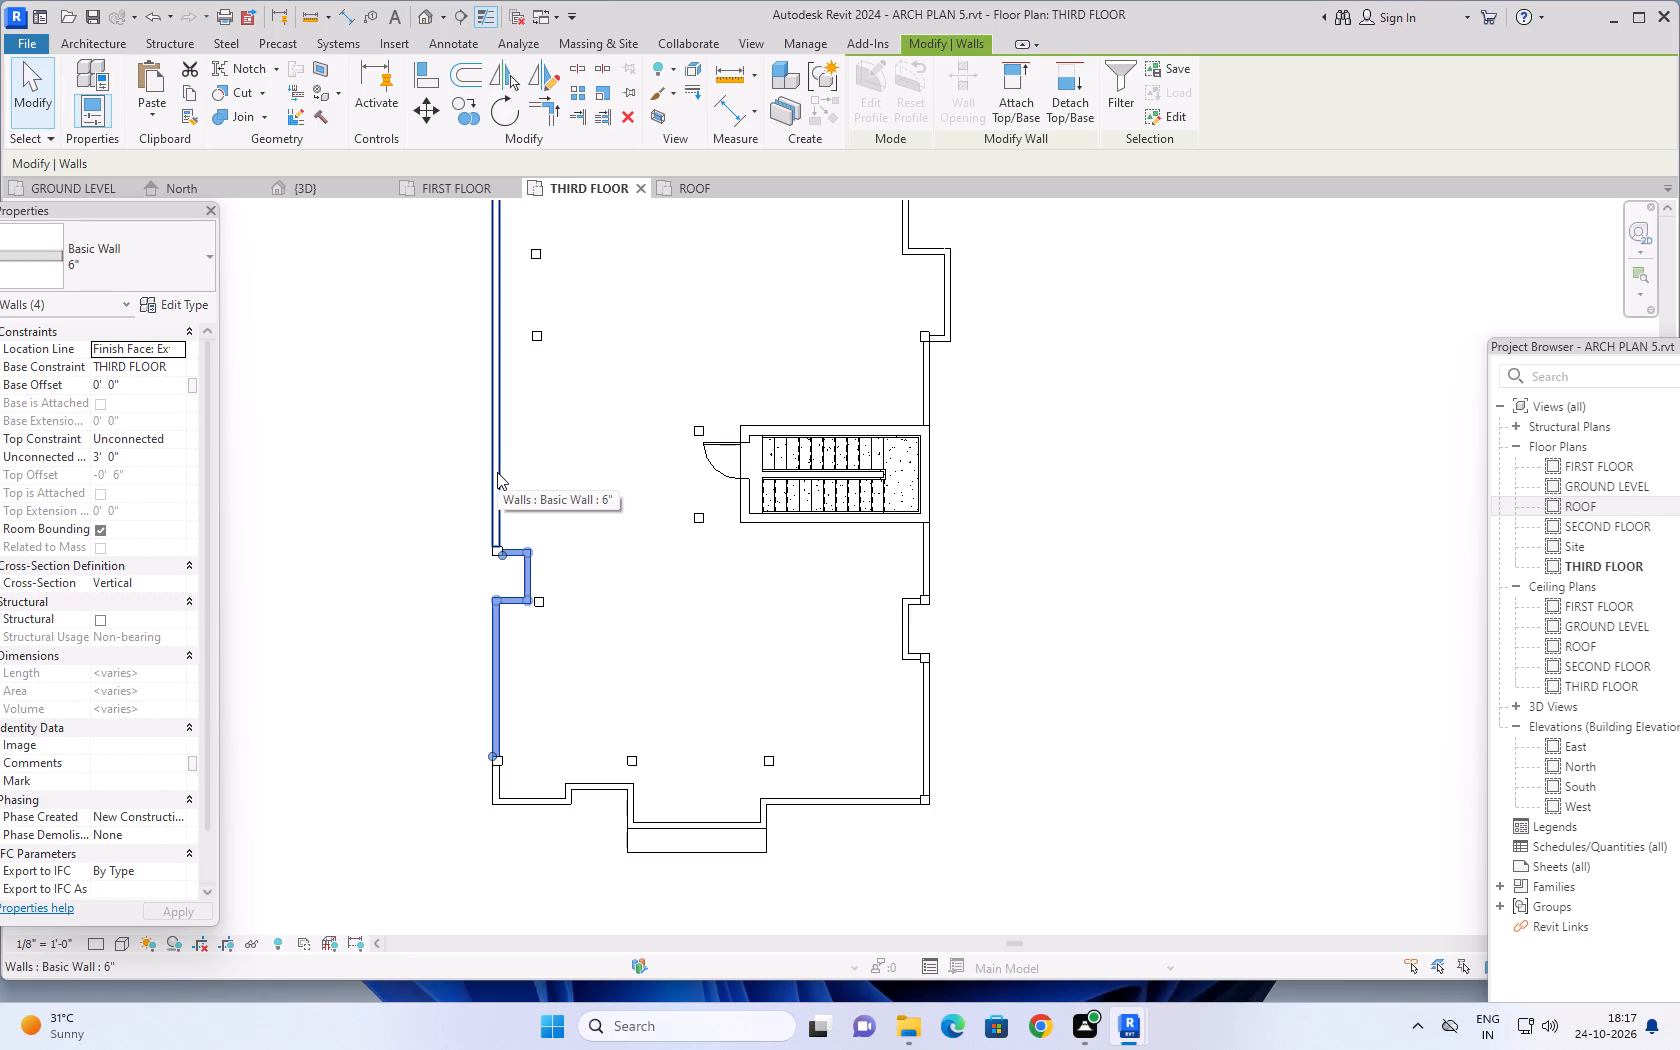
{"action": "left_click", "coordinate": [497, 472], "text": "ctrl"}
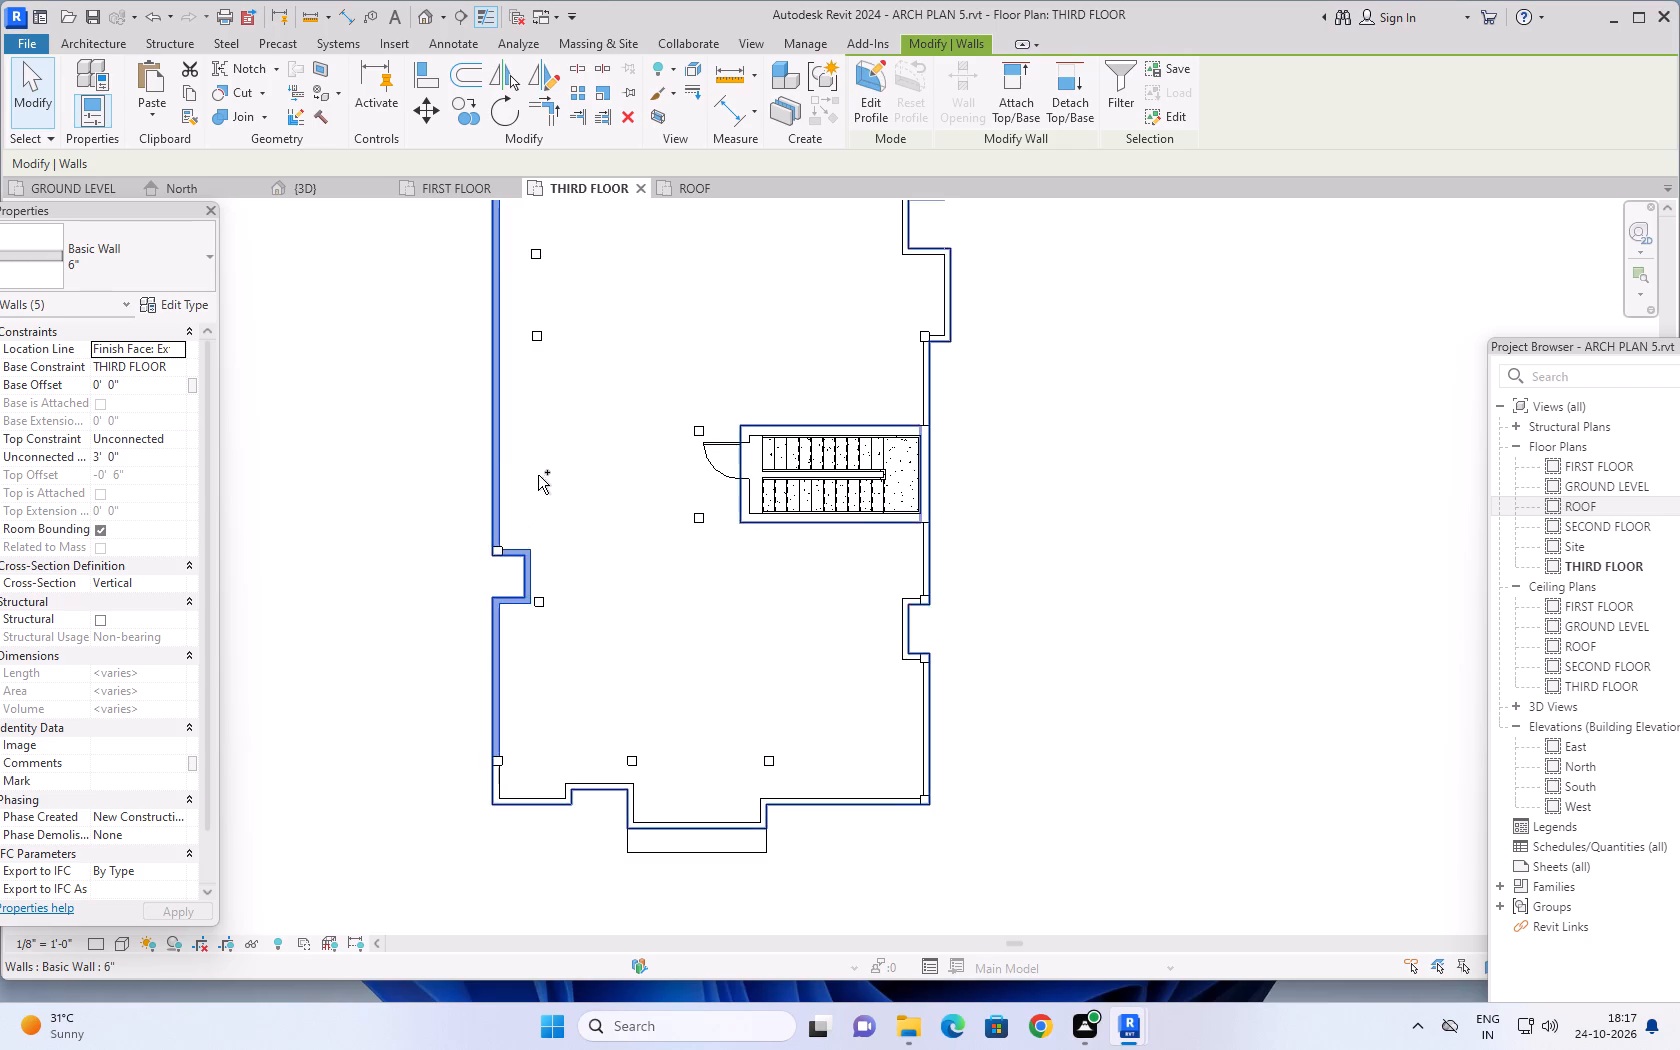
Add the rear-left corner parapet walls and the middle wall segment between the rear columns to the selection.
{"action": "scroll", "coordinate": [546, 484], "scroll_direction": "down", "scroll_amount": 5}
{"action": "middle_click_drag", "start_coordinate": [581, 476], "coordinate": [554, 623]}
{"action": "scroll", "coordinate": [502, 462], "scroll_direction": "up", "scroll_amount": 4}
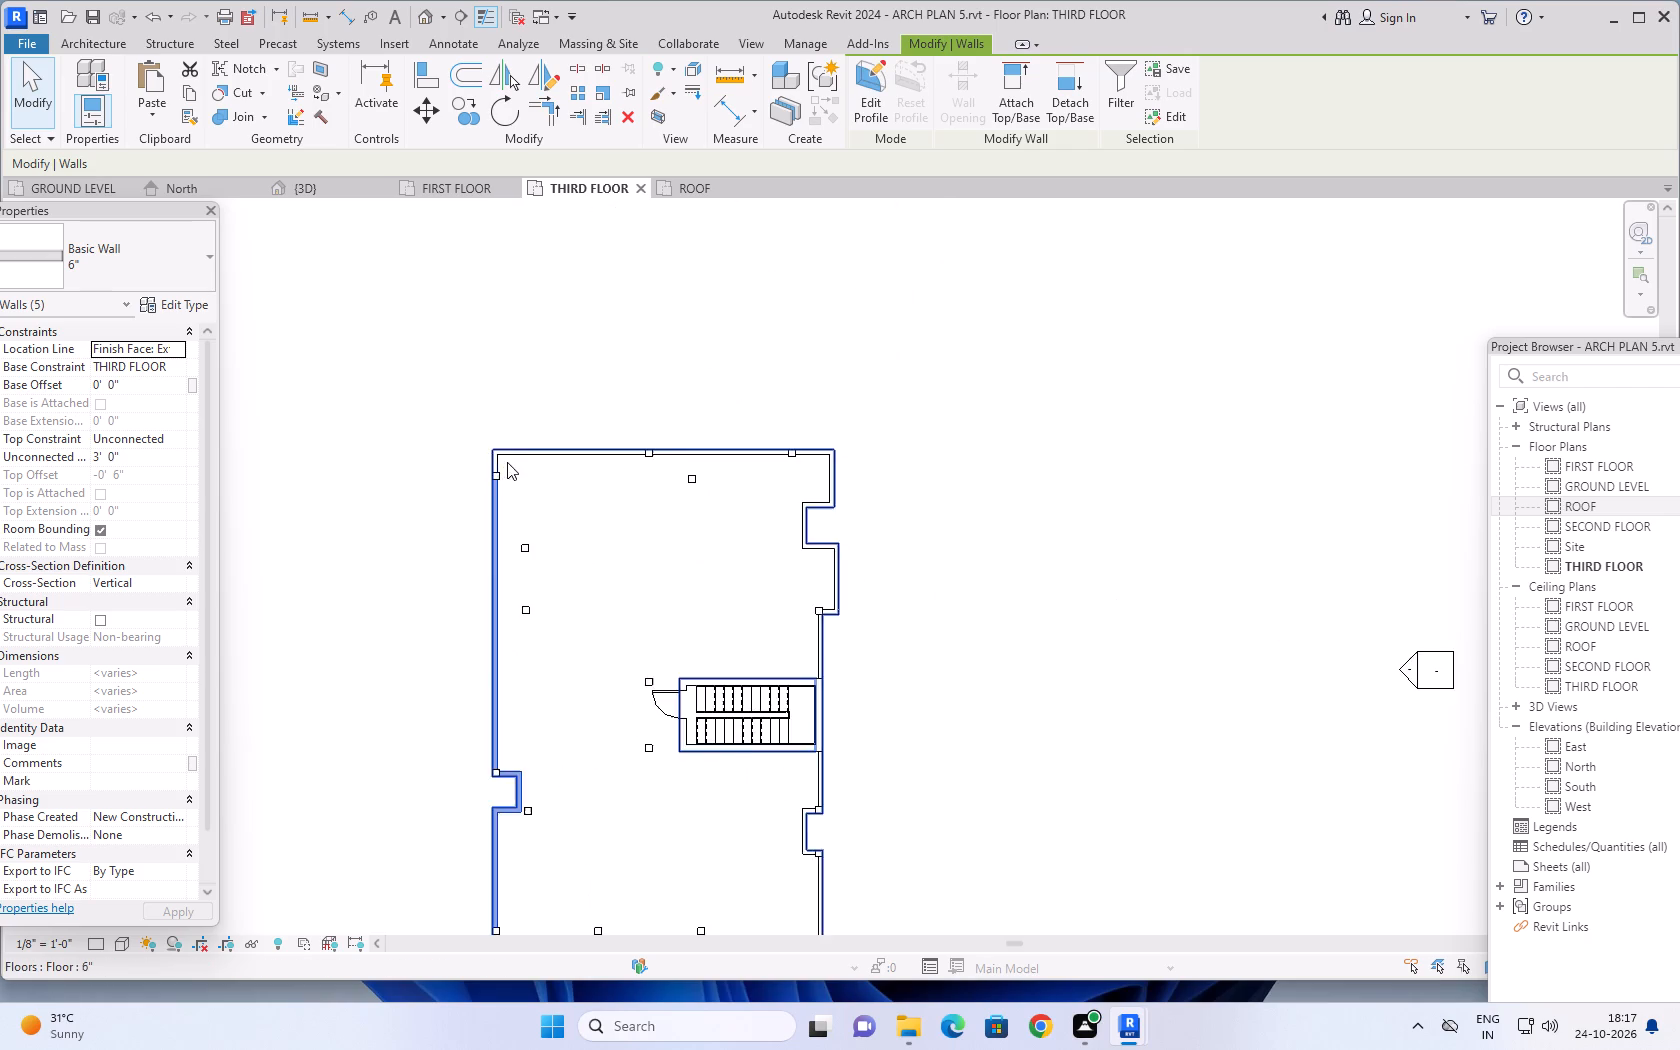
{"action": "scroll", "coordinate": [538, 470], "scroll_direction": "up", "scroll_amount": 8}
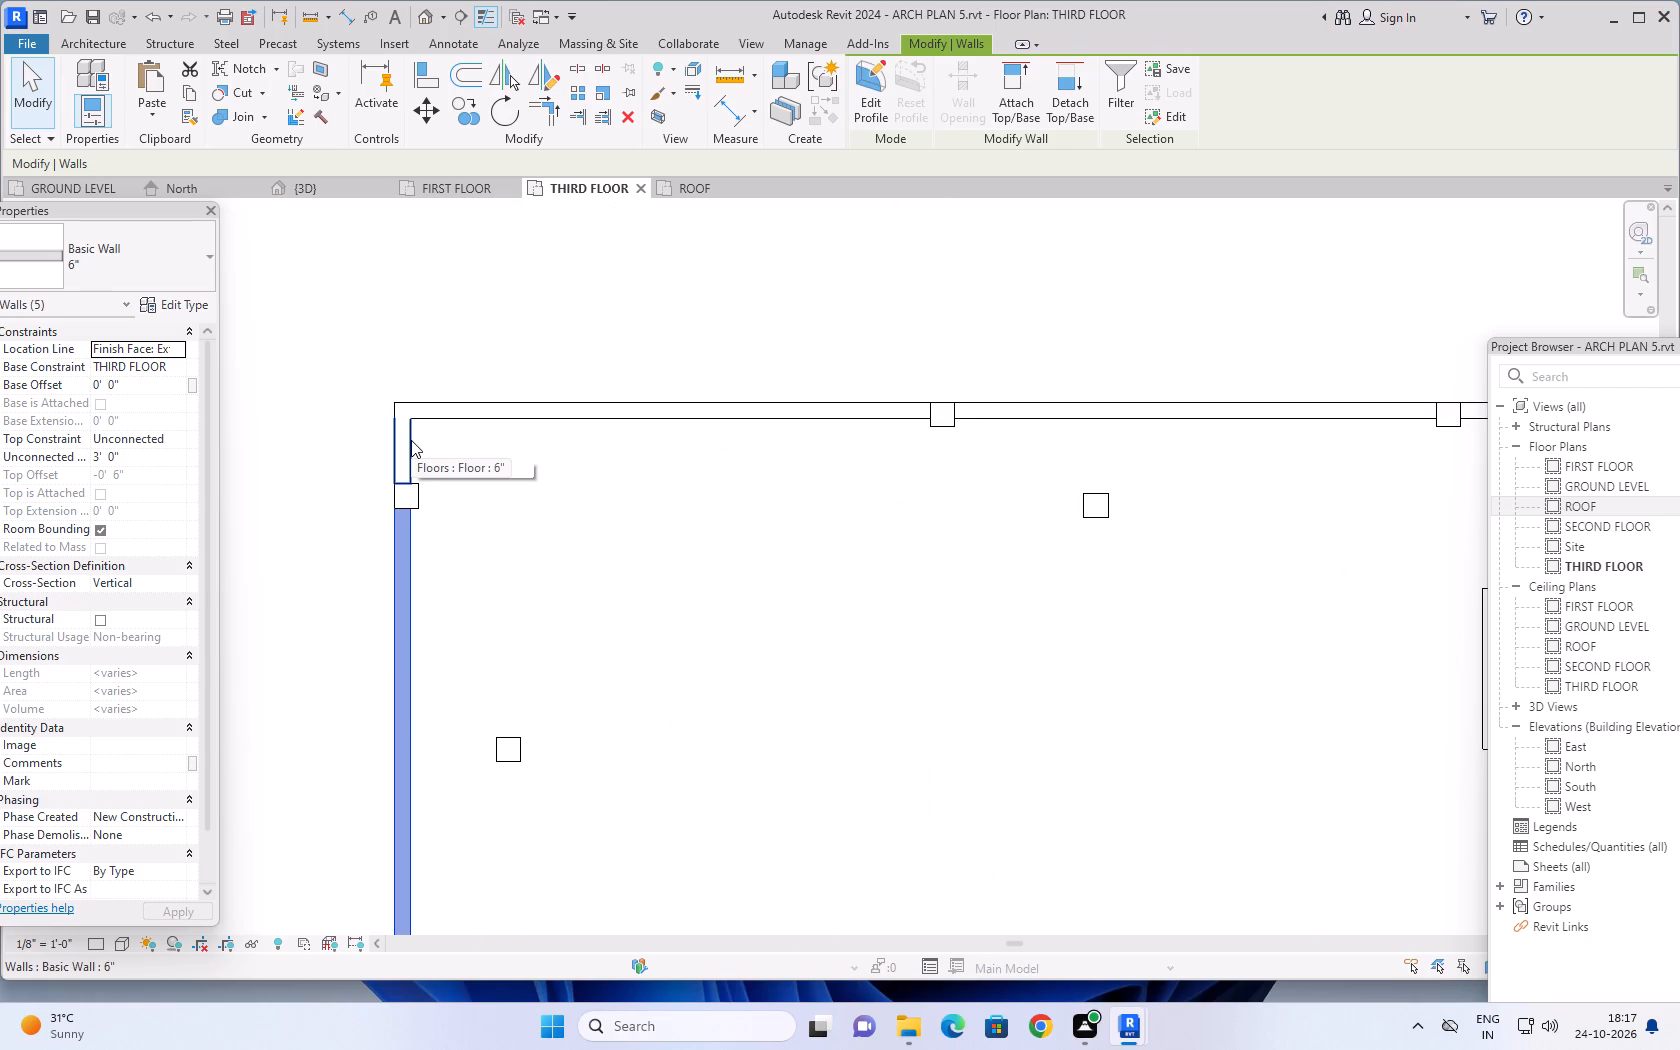
{"action": "key", "text": "Tab"}
{"action": "key", "text": "Tab"}
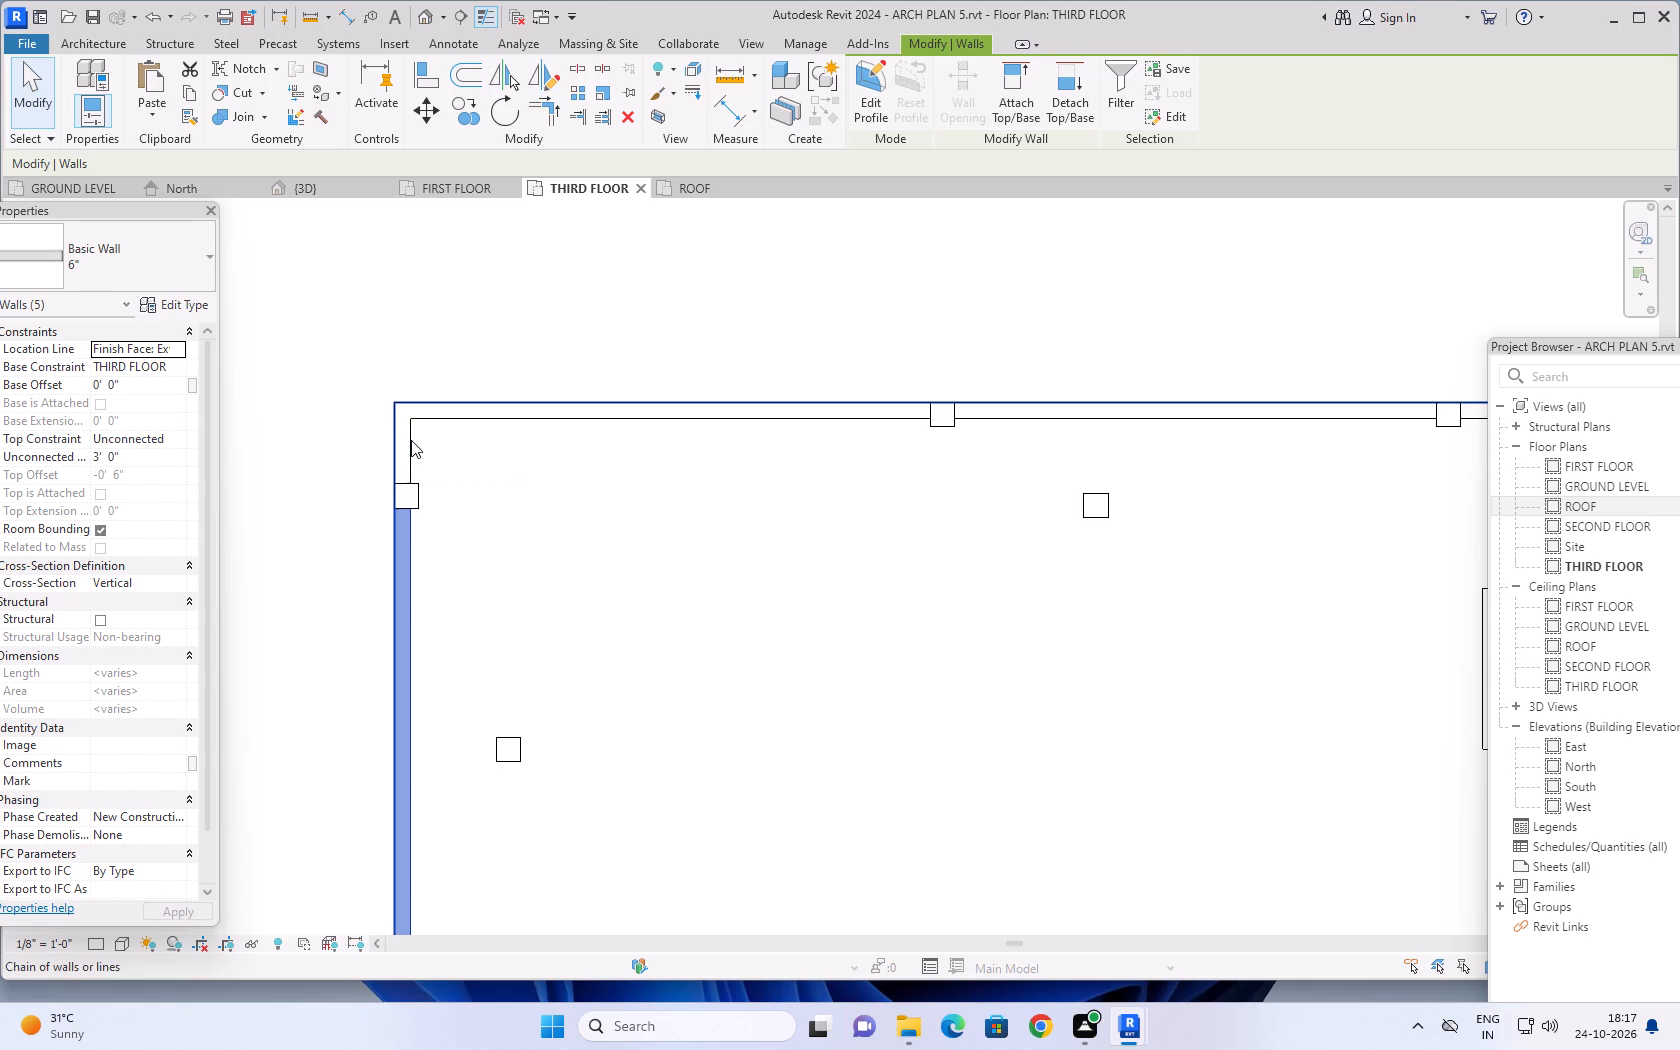
{"action": "key", "text": "Tab"}
{"action": "key", "text": "Tab"}
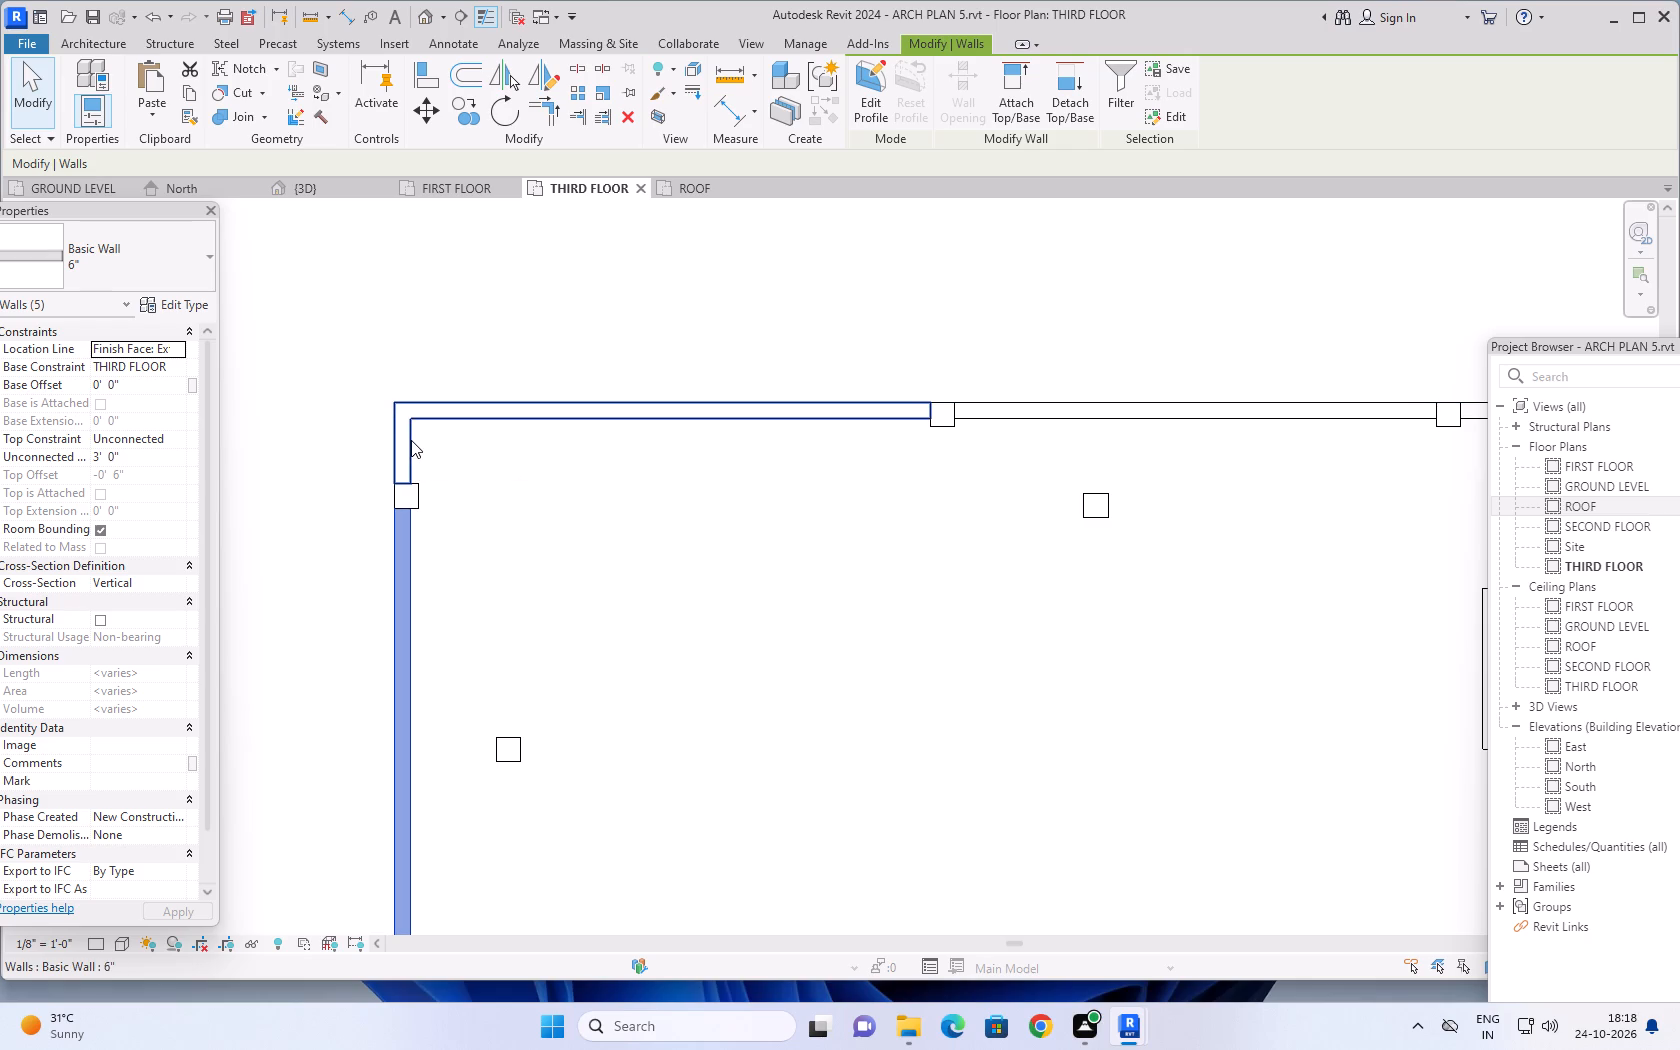
{"action": "left_click", "coordinate": [411, 440], "text": "ctrl"}
{"action": "scroll", "coordinate": [559, 508], "scroll_direction": "down", "scroll_amount": 3}
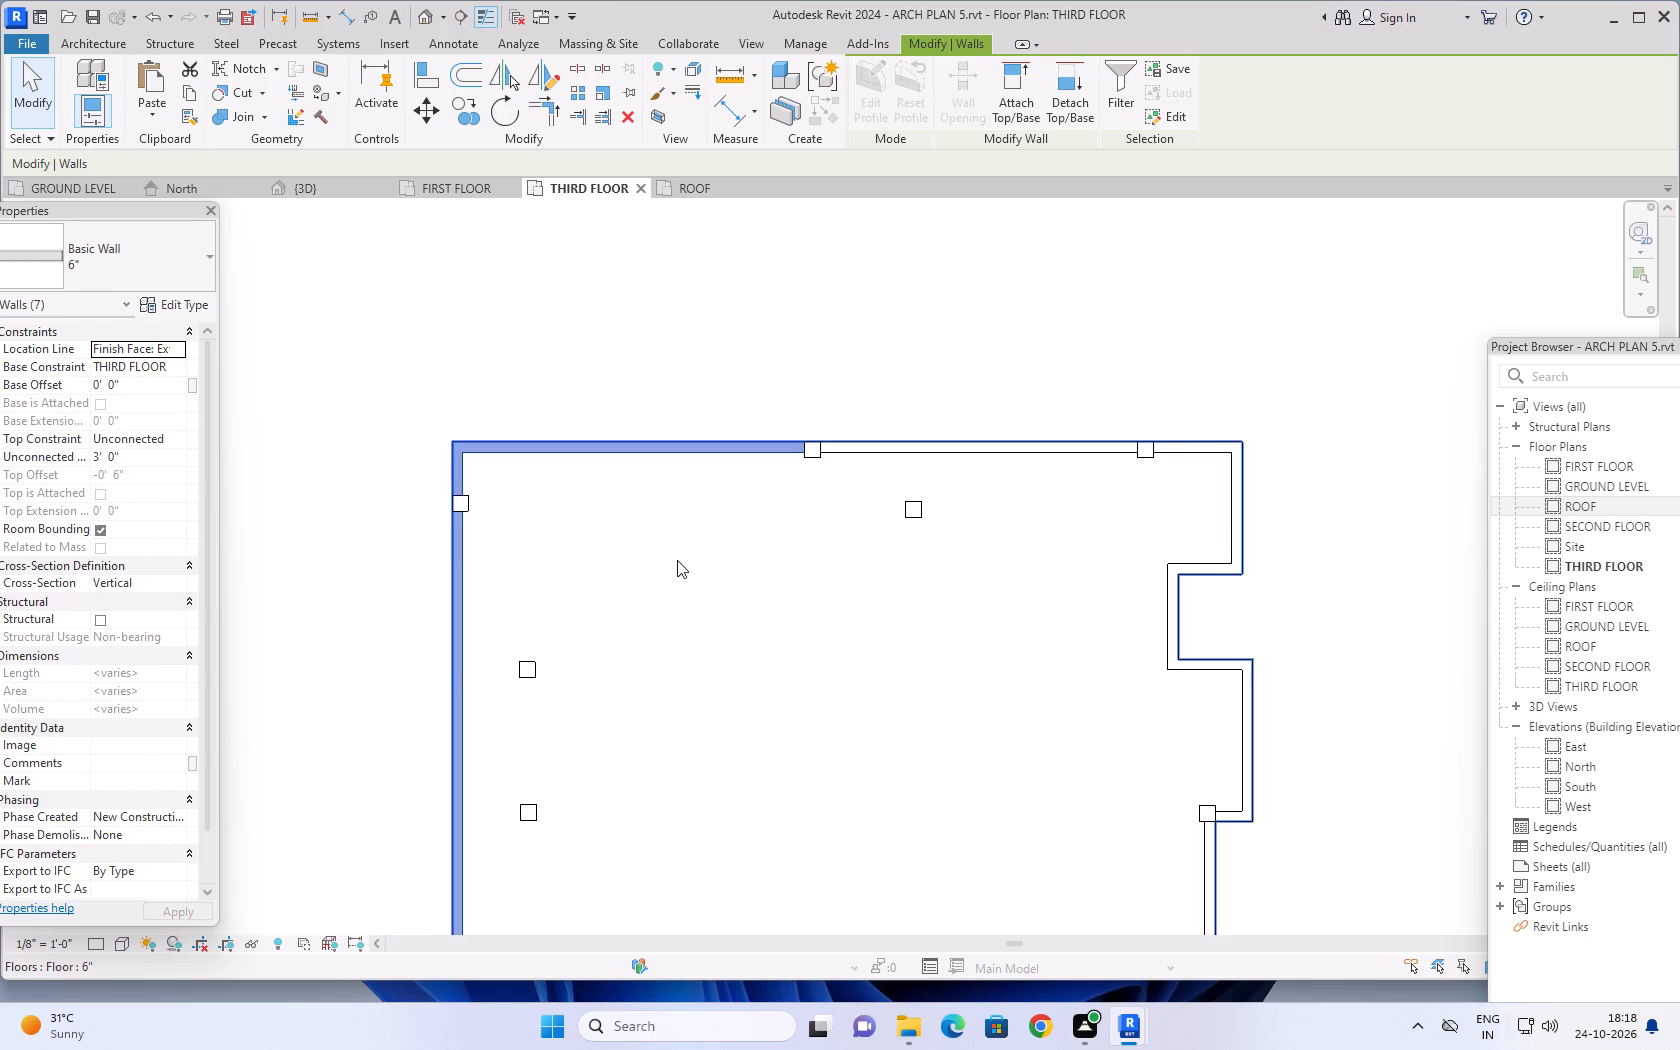
{"action": "middle_click_drag", "start_coordinate": [677, 560], "coordinate": [479, 621]}
{"action": "scroll", "coordinate": [627, 535], "scroll_direction": "up", "scroll_amount": 3}
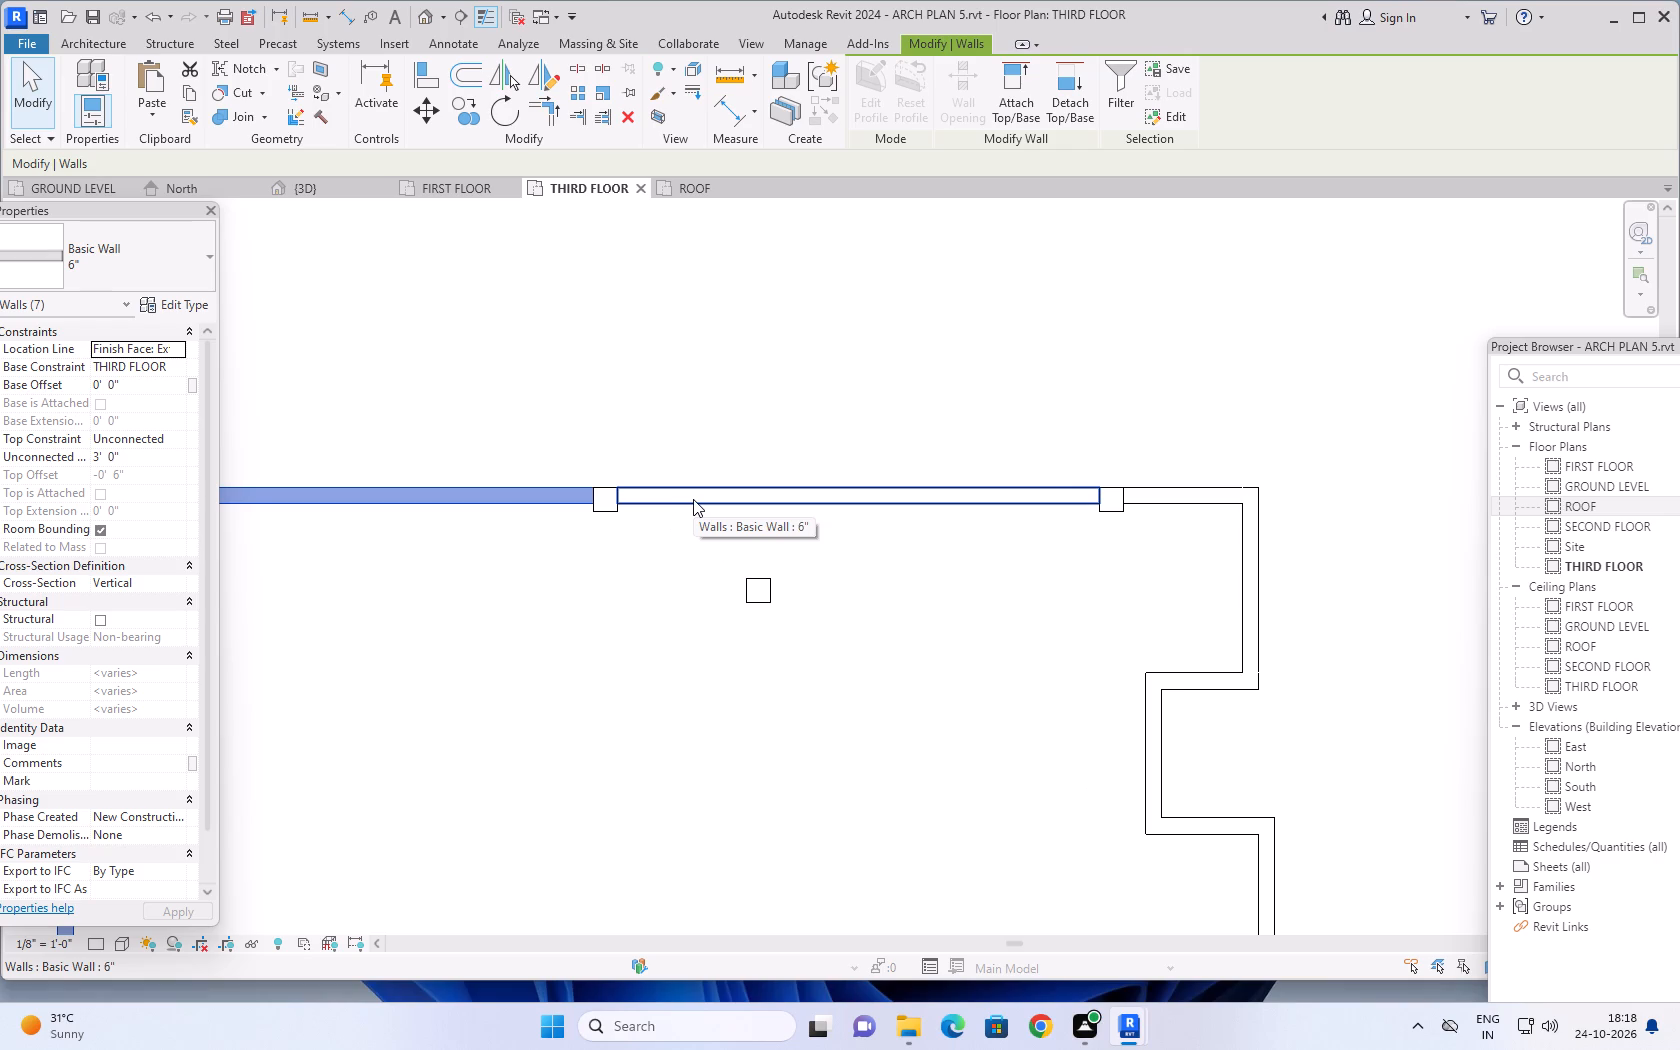
{"action": "left_click", "coordinate": [693, 499], "text": "ctrl"}
Add the stepped wall chain at the rear-right corner and the right-side wall just in front of the staircase to the selection.
{"action": "scroll", "coordinate": [837, 565], "scroll_direction": "down", "scroll_amount": 3}
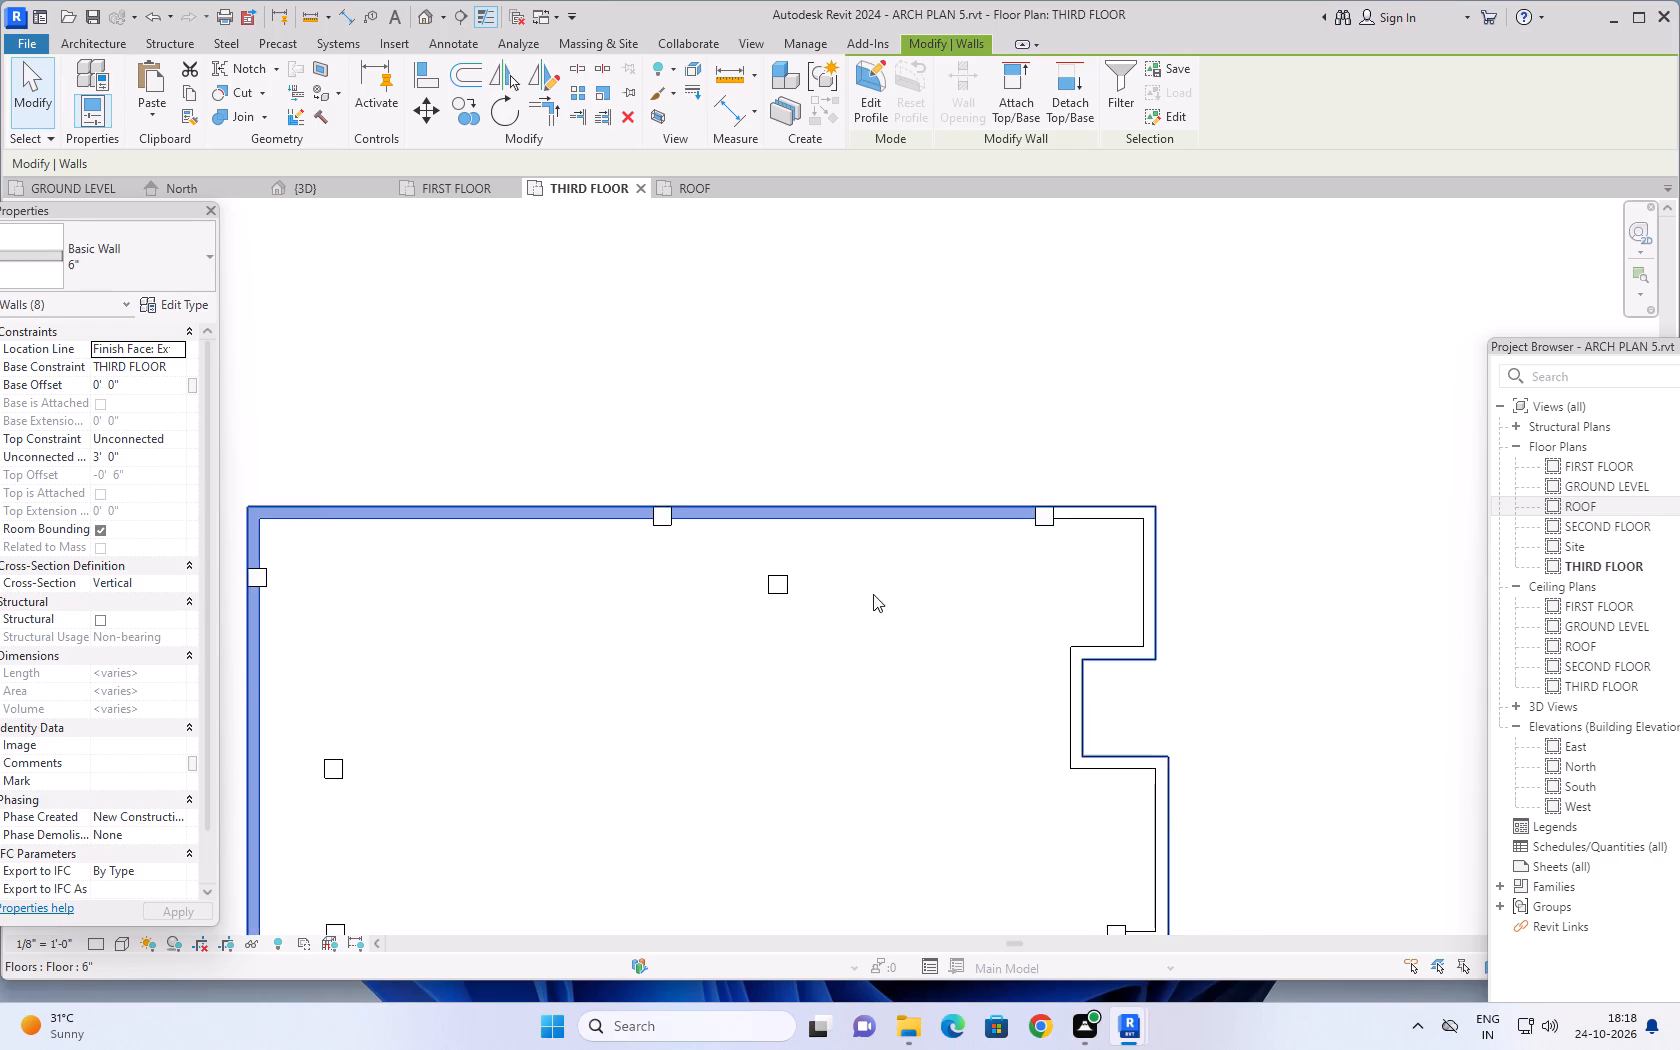
{"action": "middle_click_drag", "start_coordinate": [884, 602], "coordinate": [724, 552]}
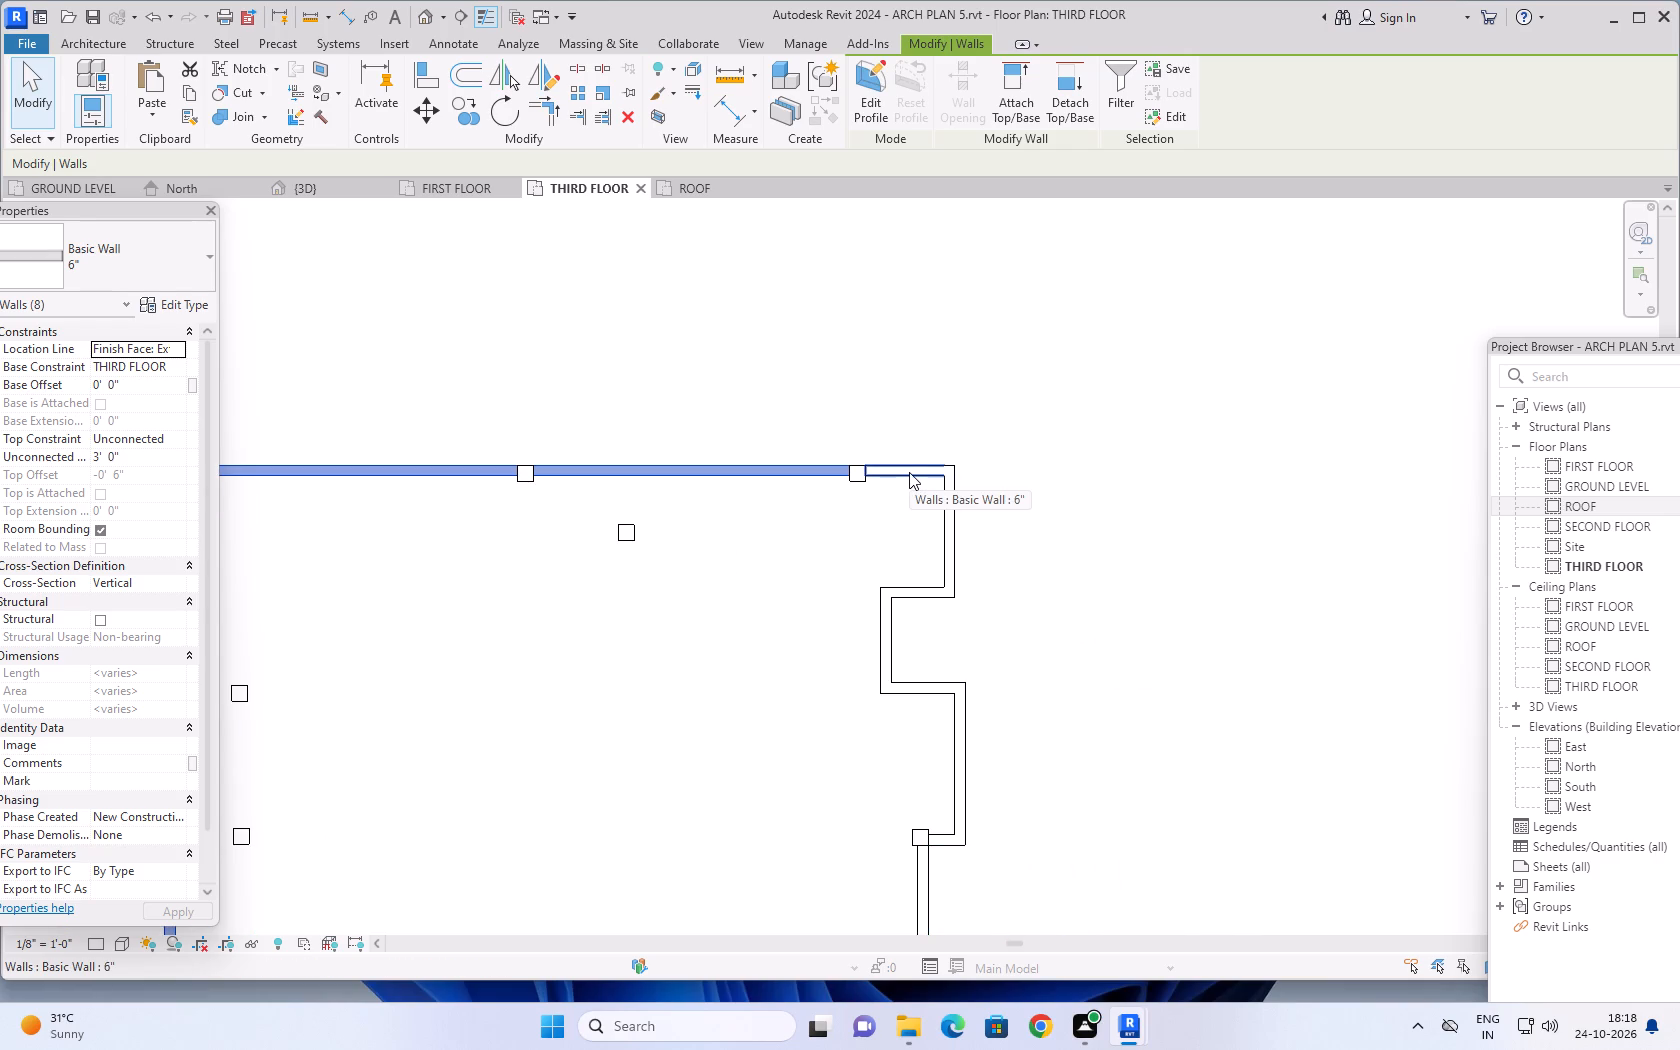
{"action": "key", "text": "Tab"}
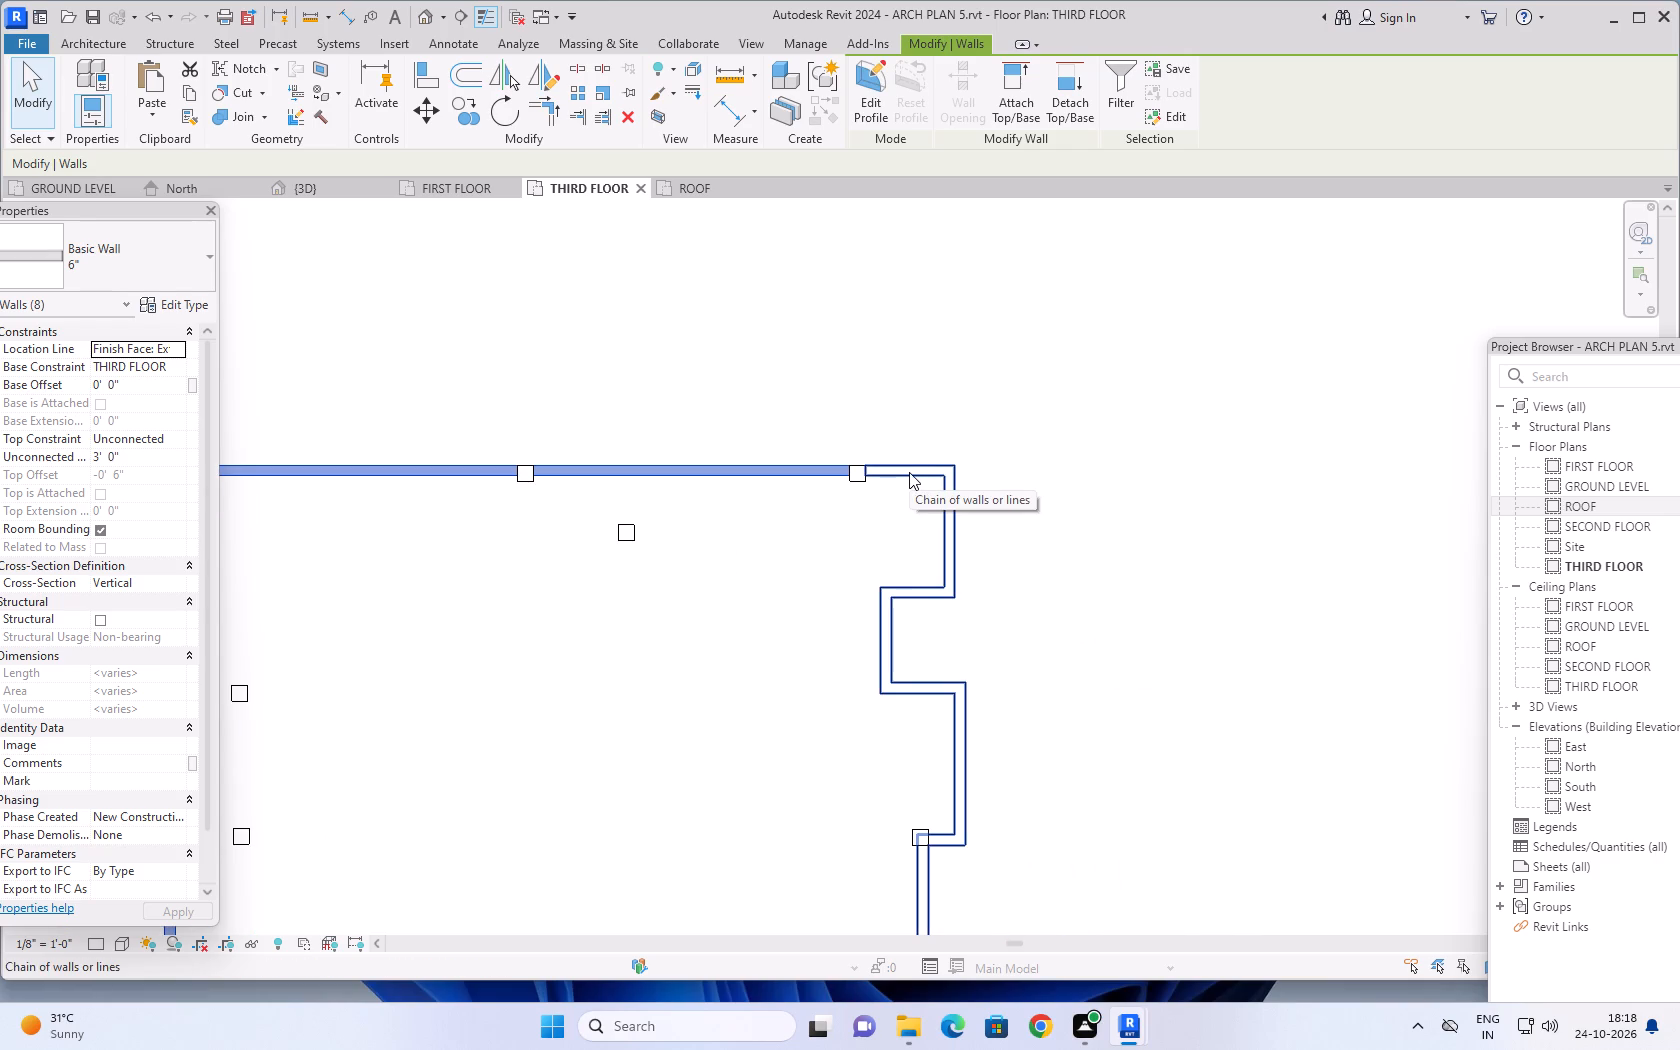
{"action": "left_click", "coordinate": [909, 472], "text": "ctrl"}
{"action": "scroll", "coordinate": [980, 553], "scroll_direction": "down", "scroll_amount": 6}
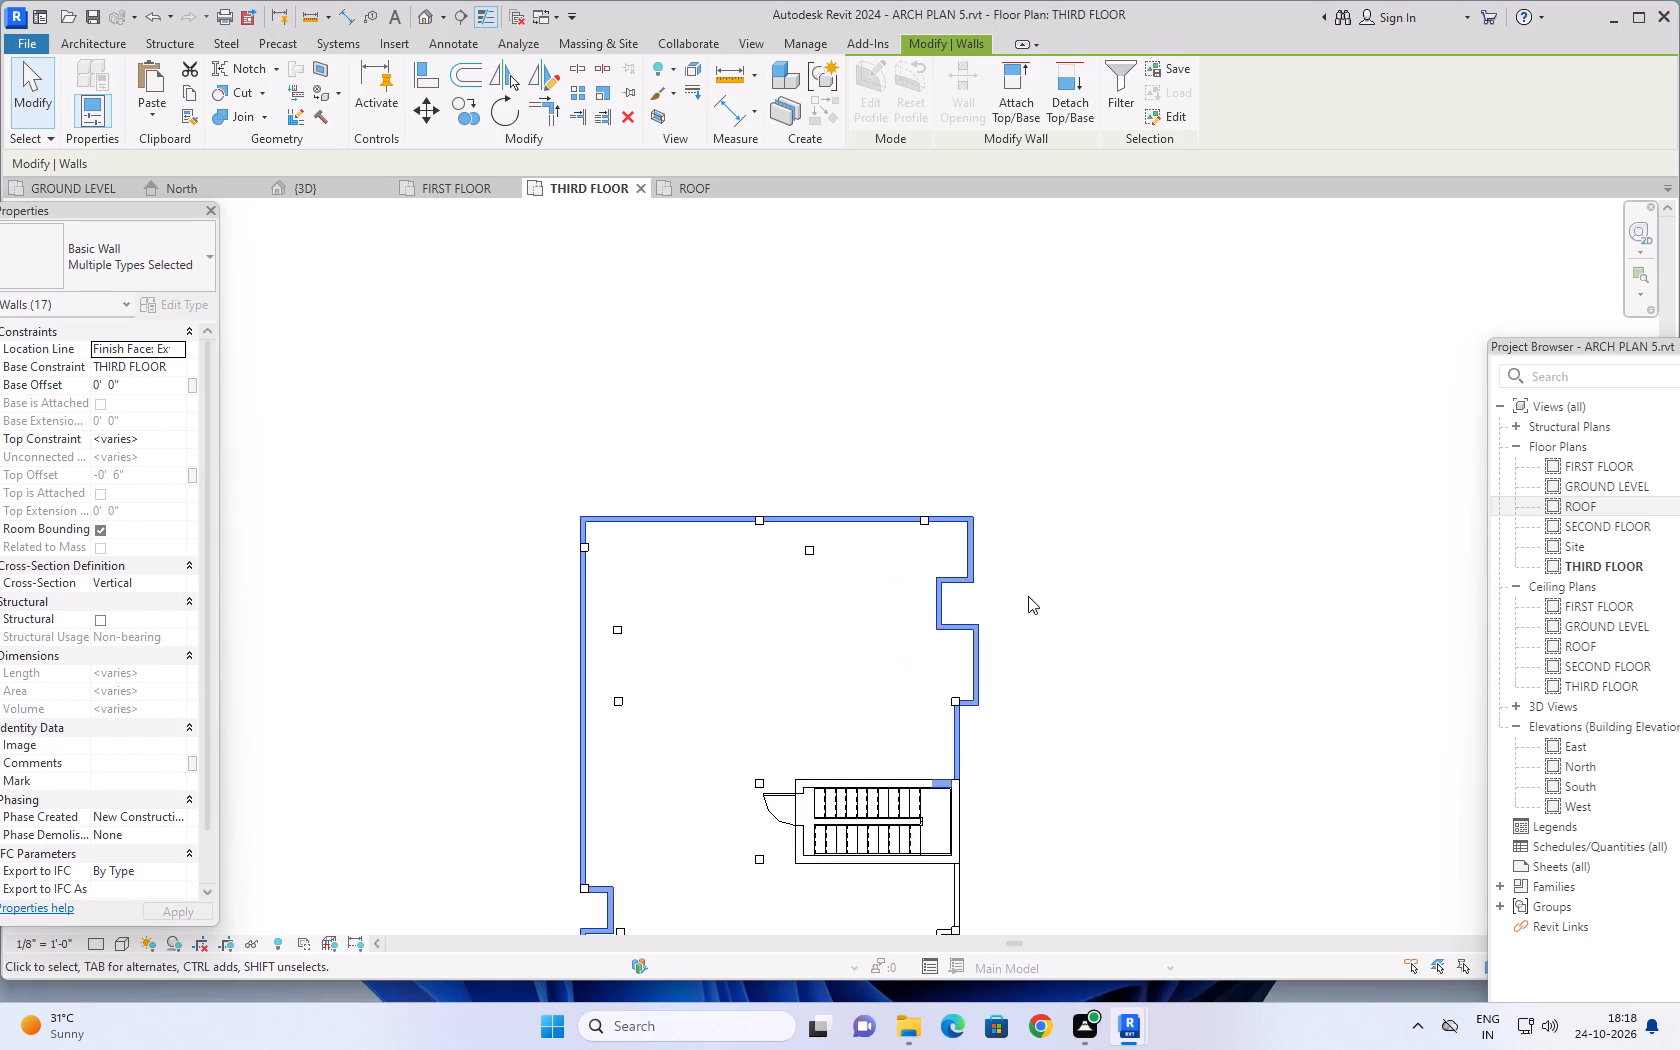
{"action": "middle_click_drag", "start_coordinate": [1035, 601], "coordinate": [988, 425]}
{"action": "scroll", "coordinate": [969, 606], "scroll_direction": "up", "scroll_amount": 4}
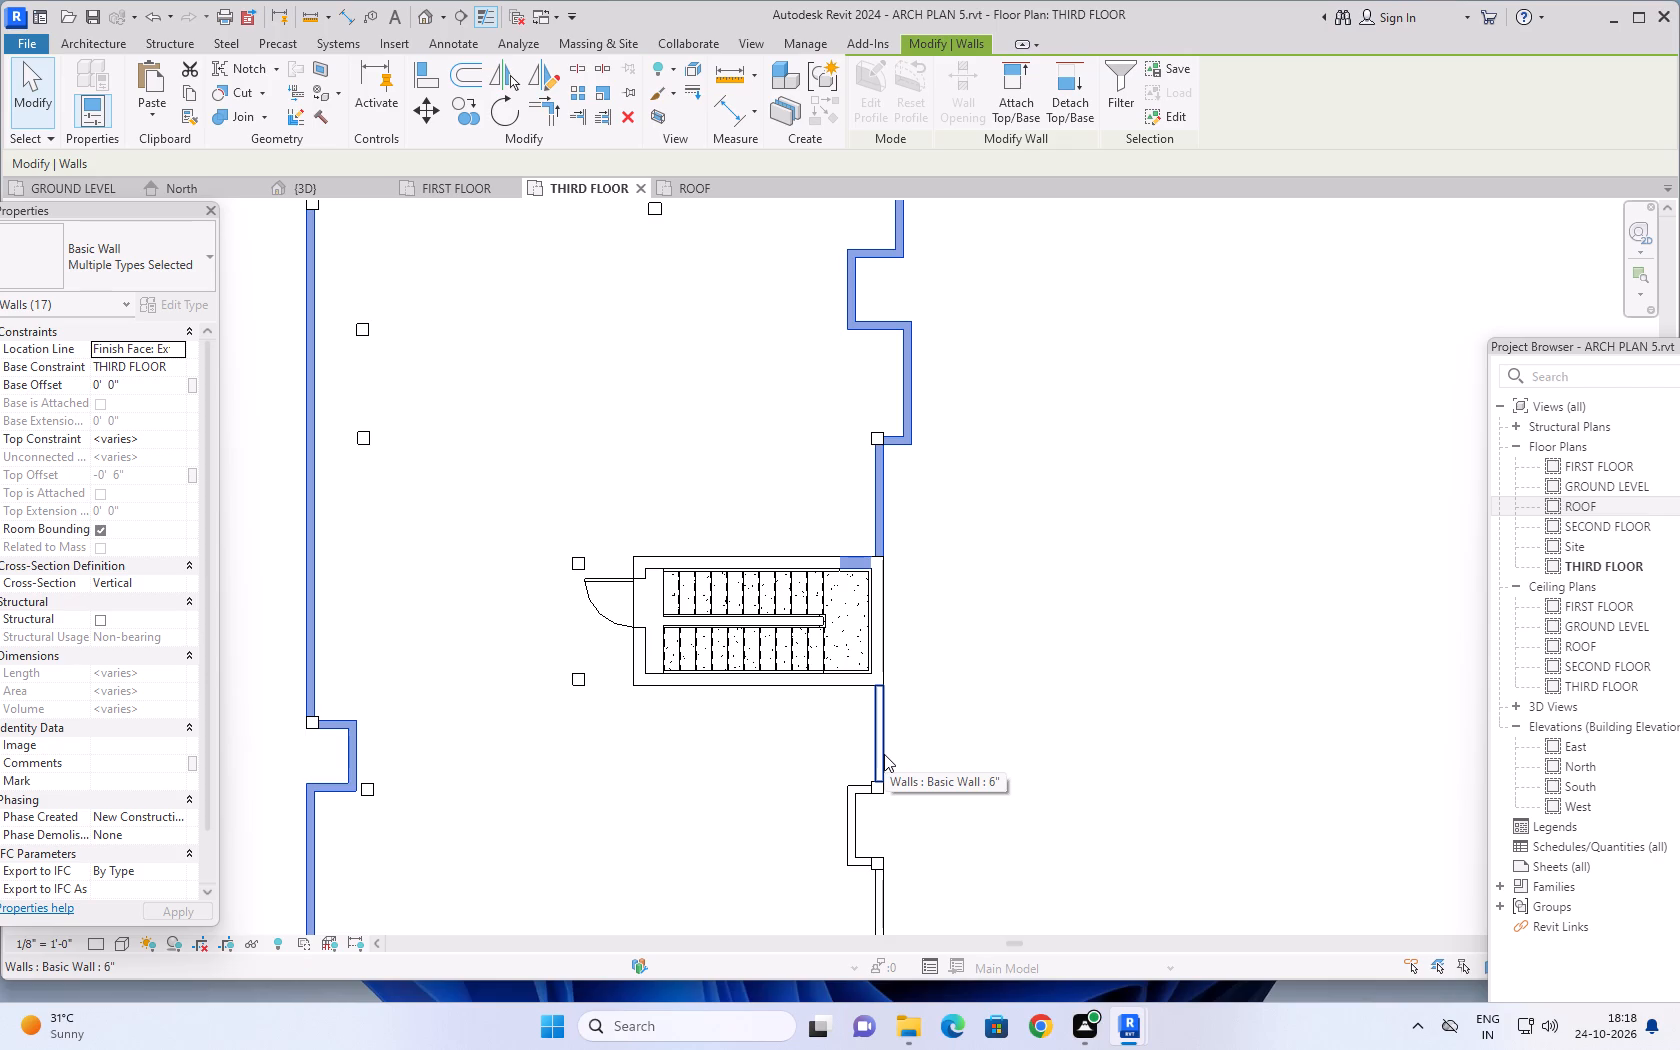
{"action": "key", "text": "Tab"}
{"action": "key", "text": "Tab"}
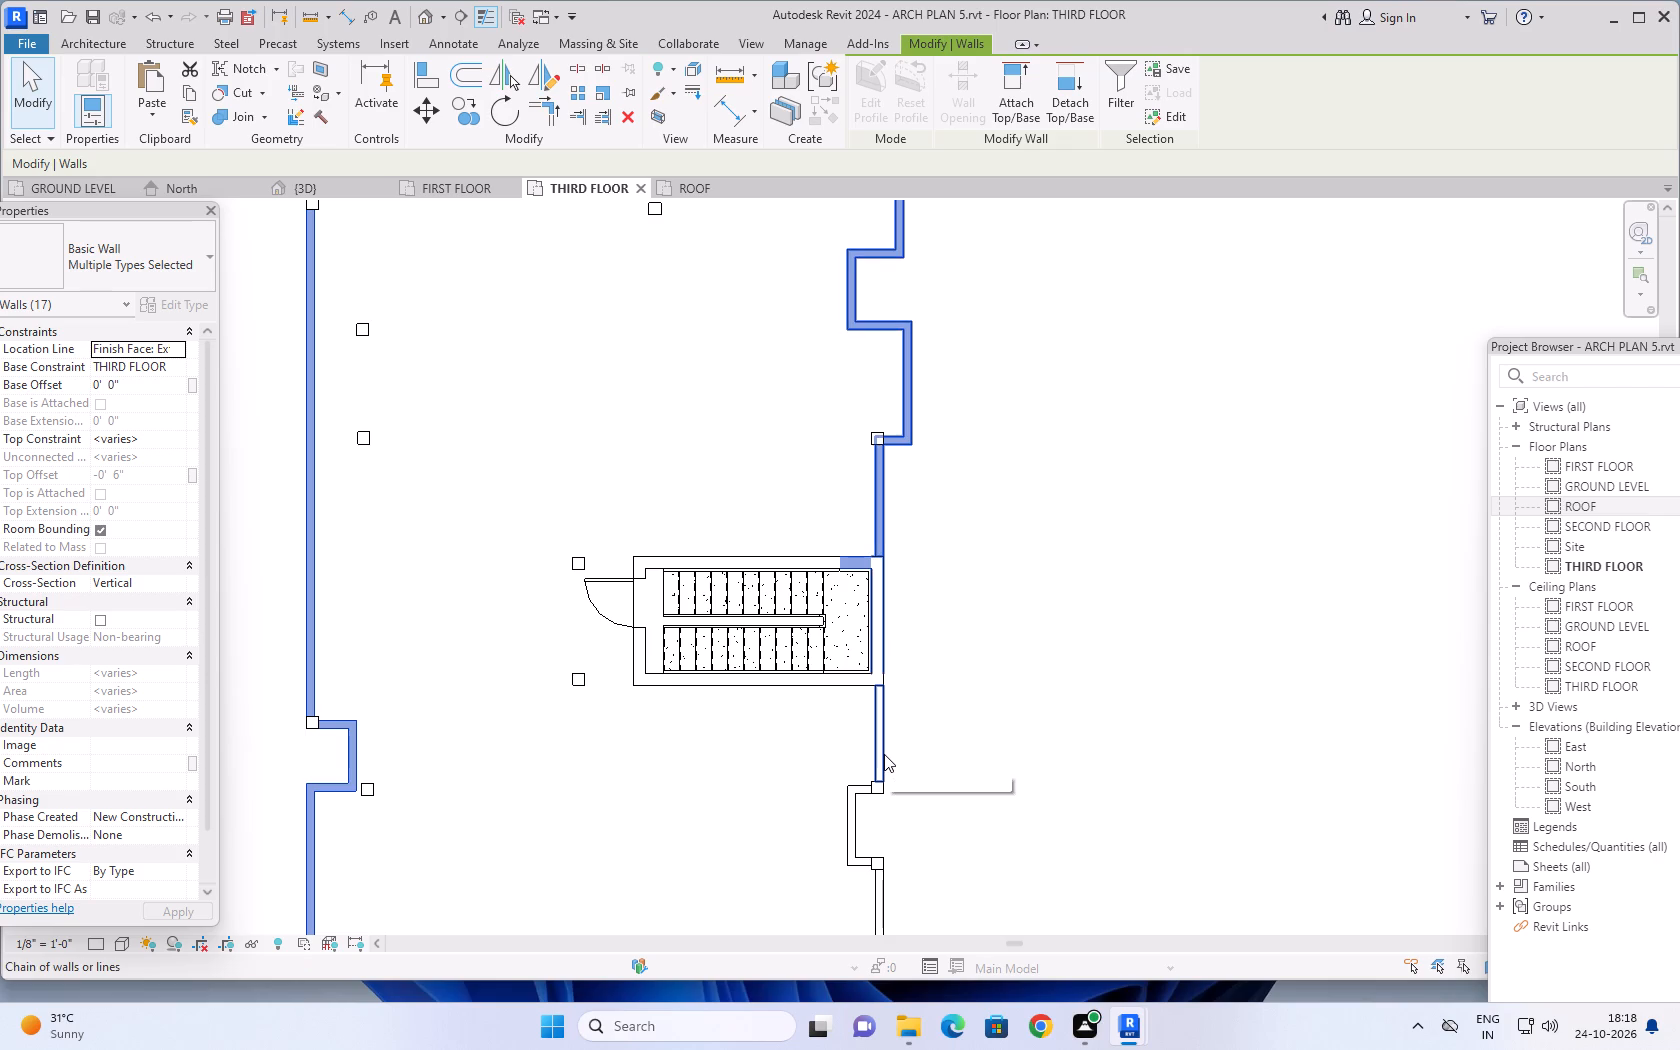
{"action": "key", "text": "Tab"}
{"action": "key", "text": "Tab"}
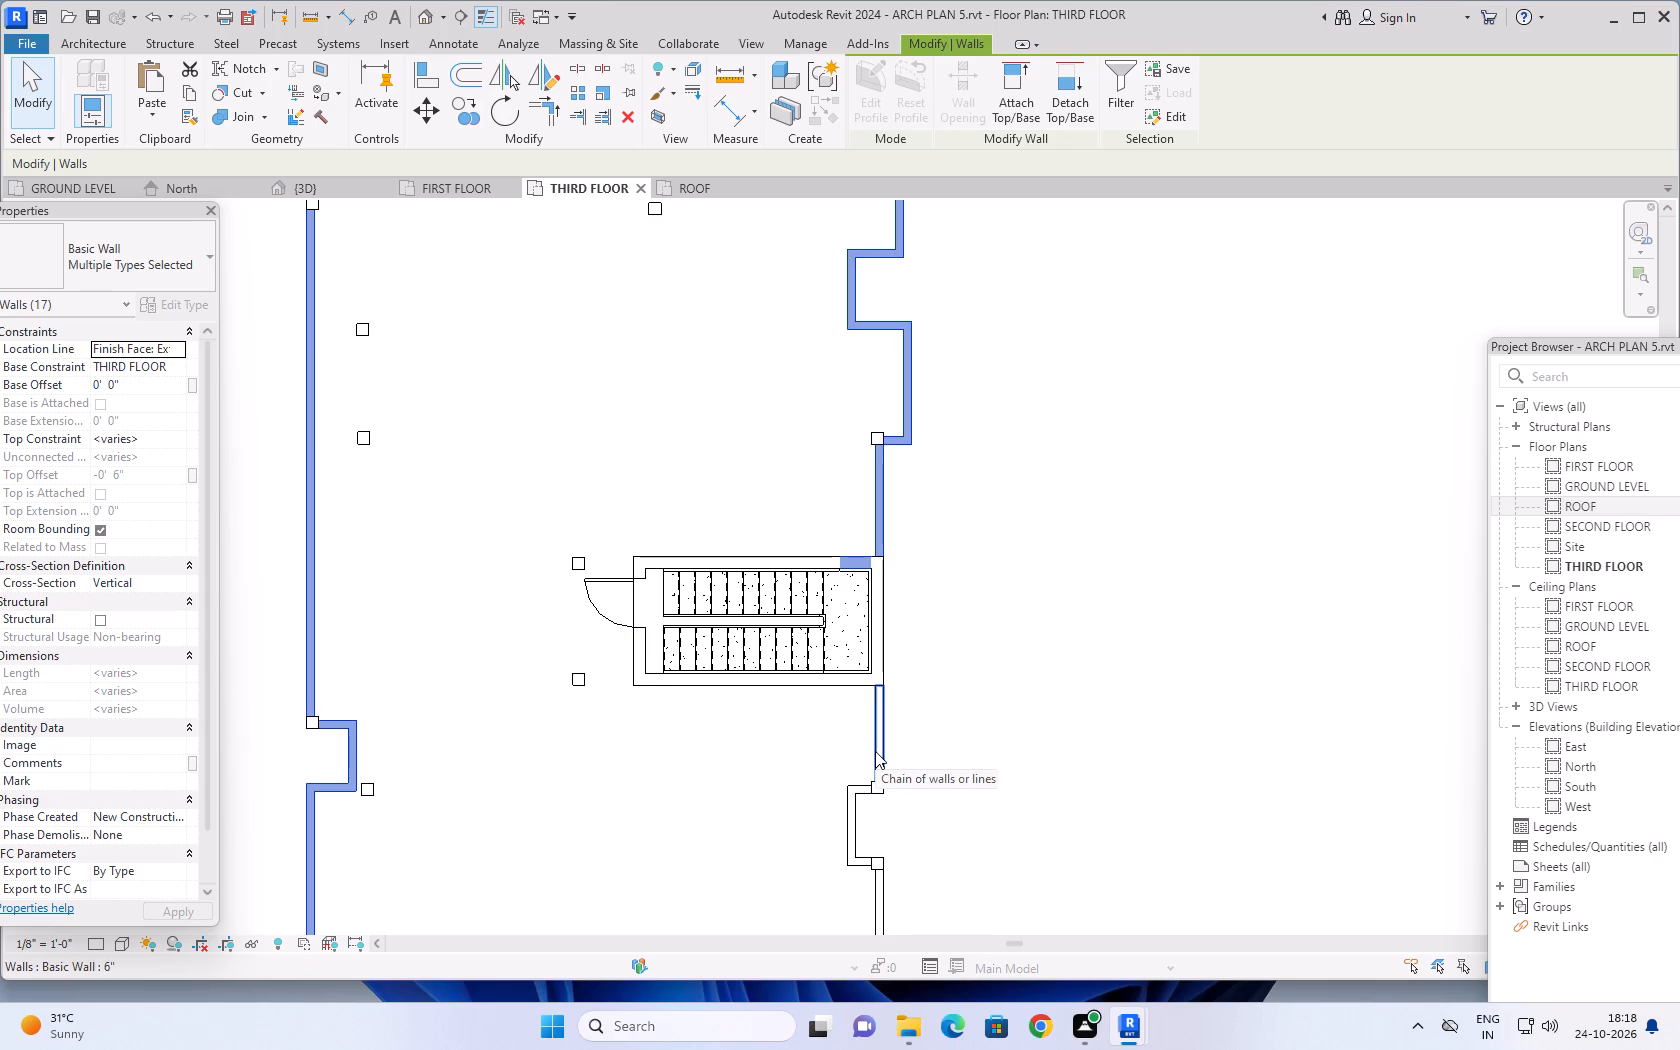
{"action": "left_click", "coordinate": [880, 747], "text": "ctrl"}
Add the right-side recess walls and the straight wall continuing to the front-right corner column to the selection.
{"action": "scroll", "coordinate": [929, 750], "scroll_direction": "down", "scroll_amount": 2}
{"action": "middle_click_drag", "start_coordinate": [942, 768], "coordinate": [935, 764]}
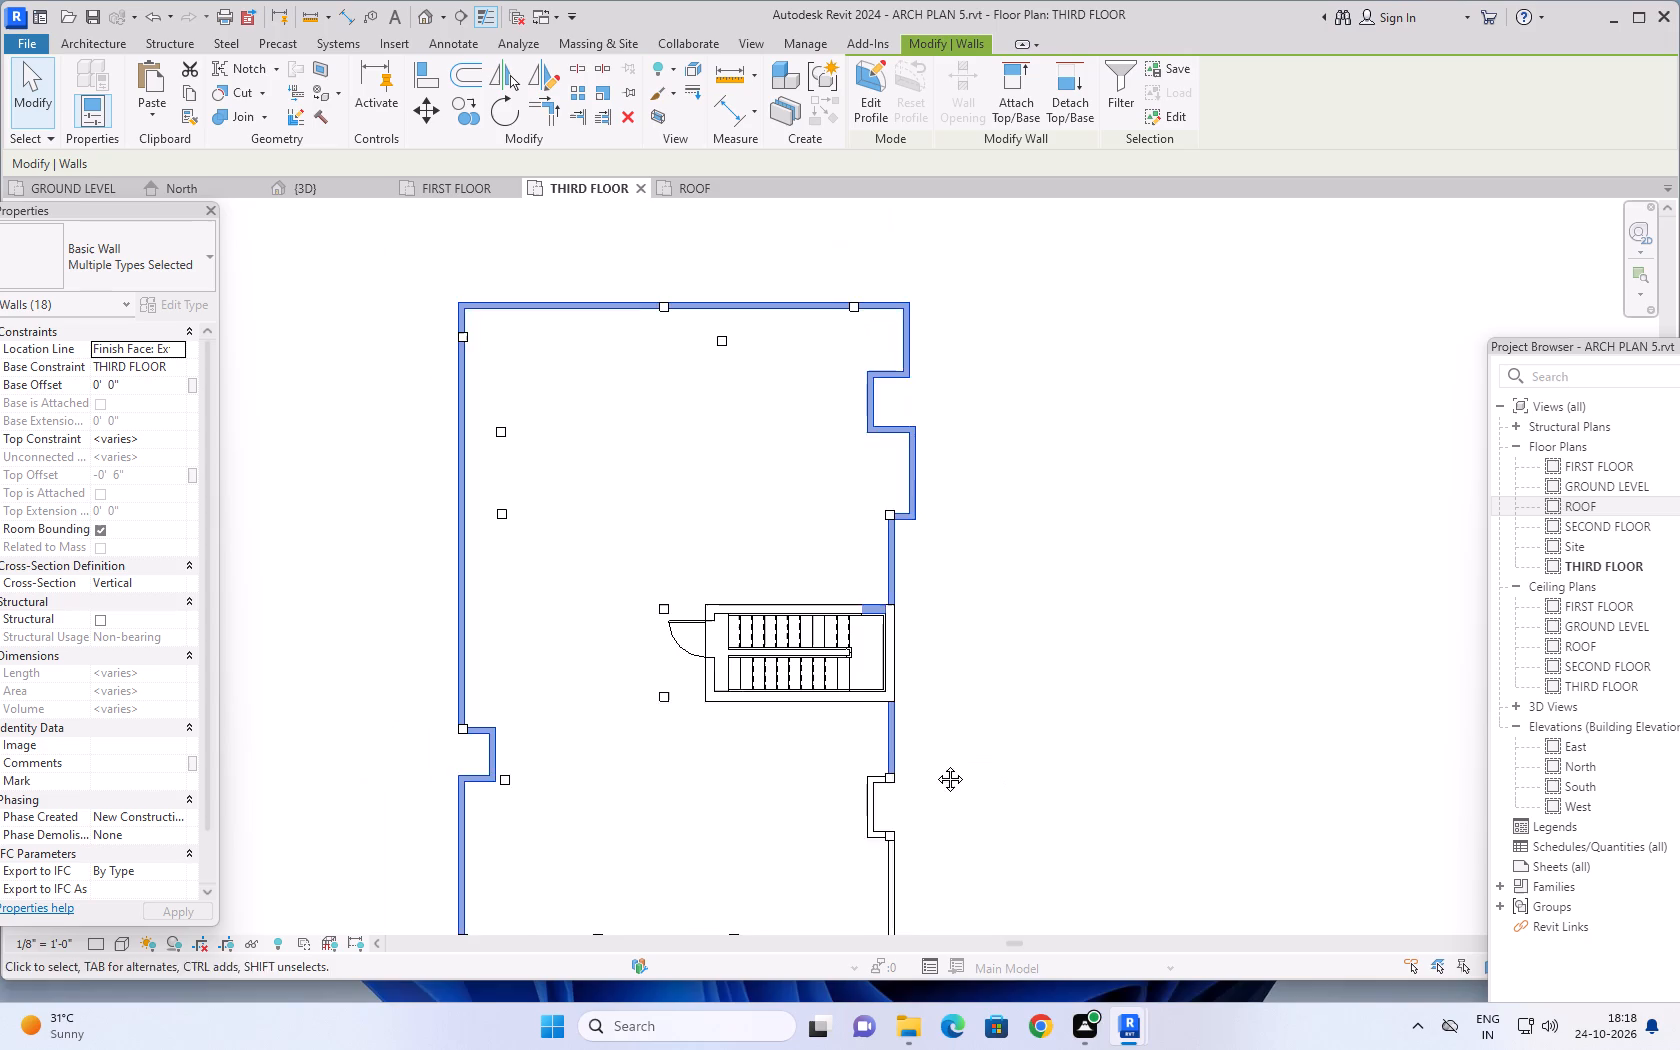
{"action": "middle_click_drag", "start_coordinate": [935, 764], "coordinate": [929, 588]}
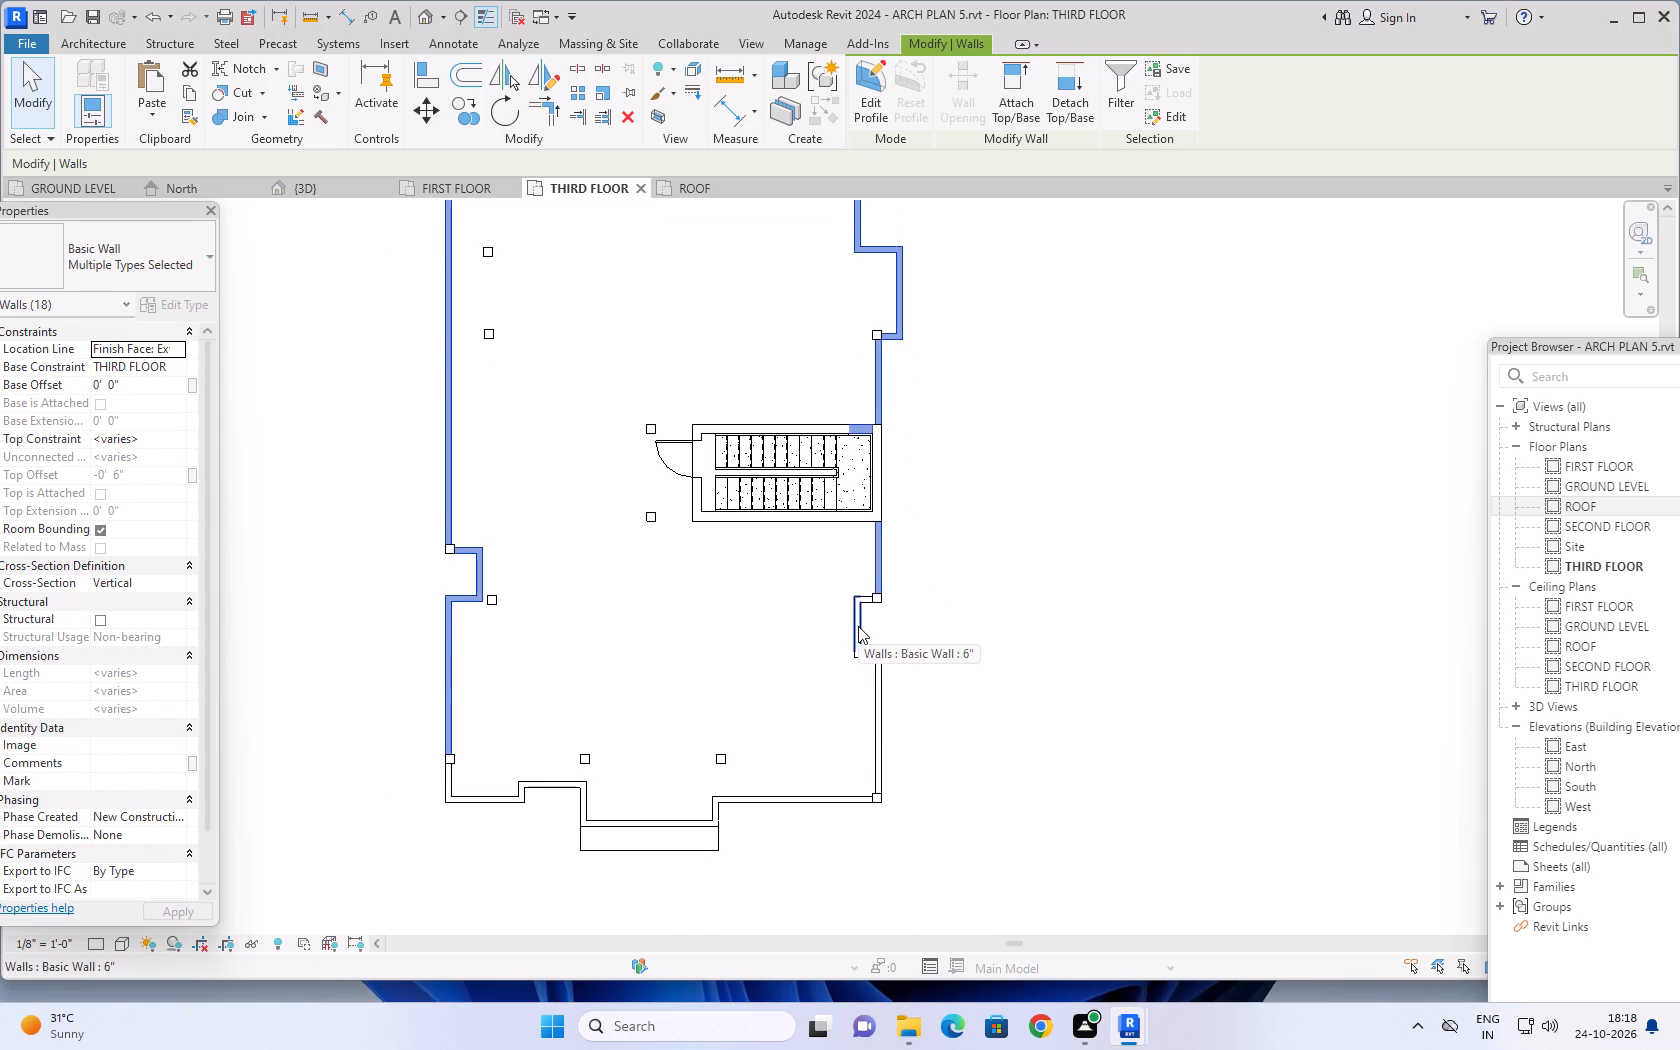
{"action": "key", "text": "Tab"}
{"action": "key", "text": "Tab"}
{"action": "key", "text": "Tab"}
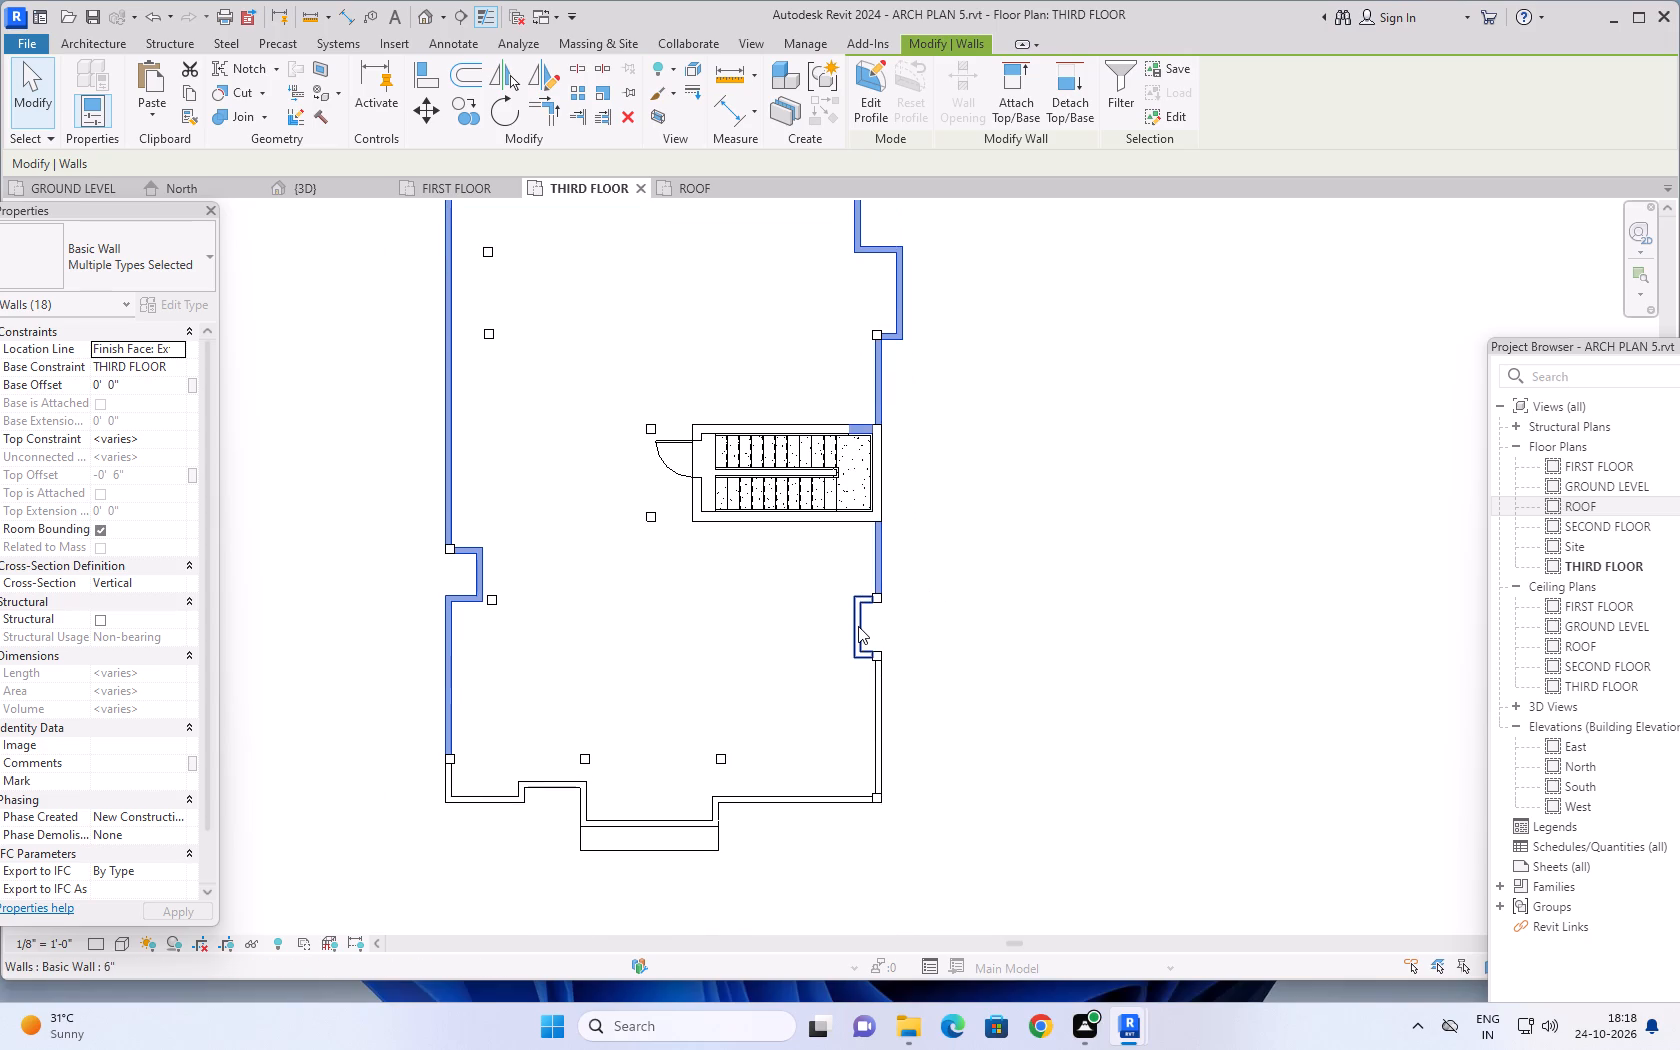
{"action": "left_click", "coordinate": [858, 626], "text": "ctrl"}
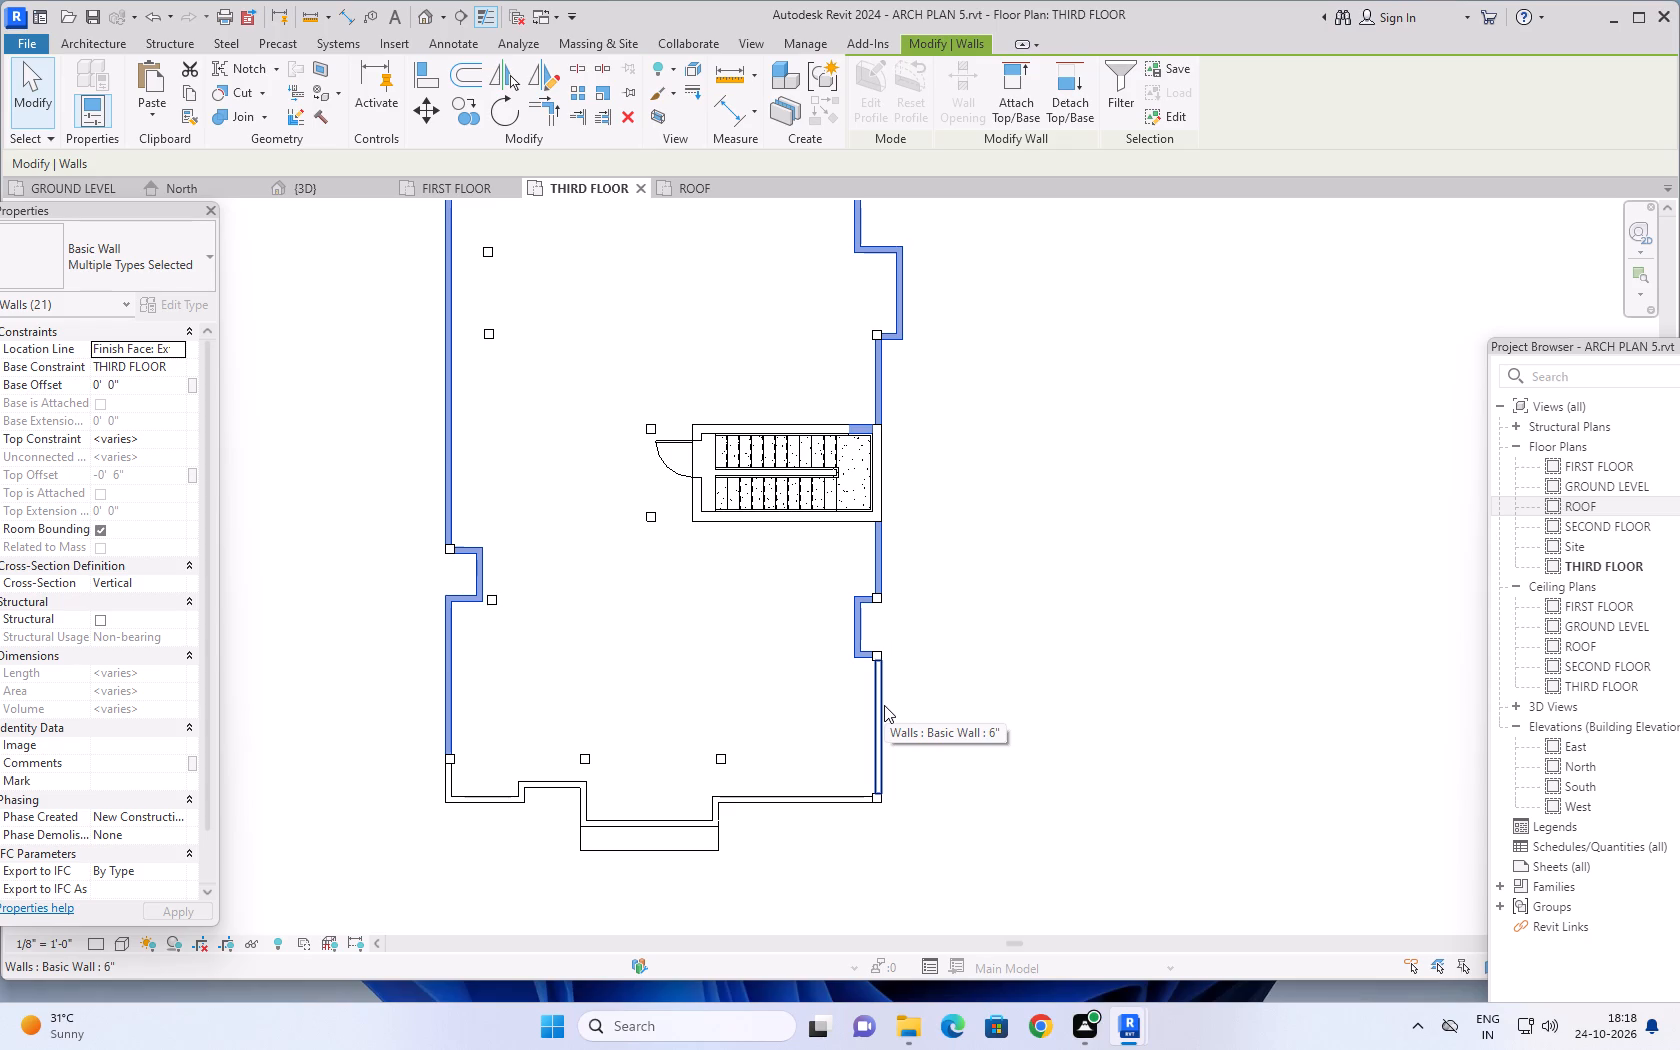
{"action": "key", "text": "Tab"}
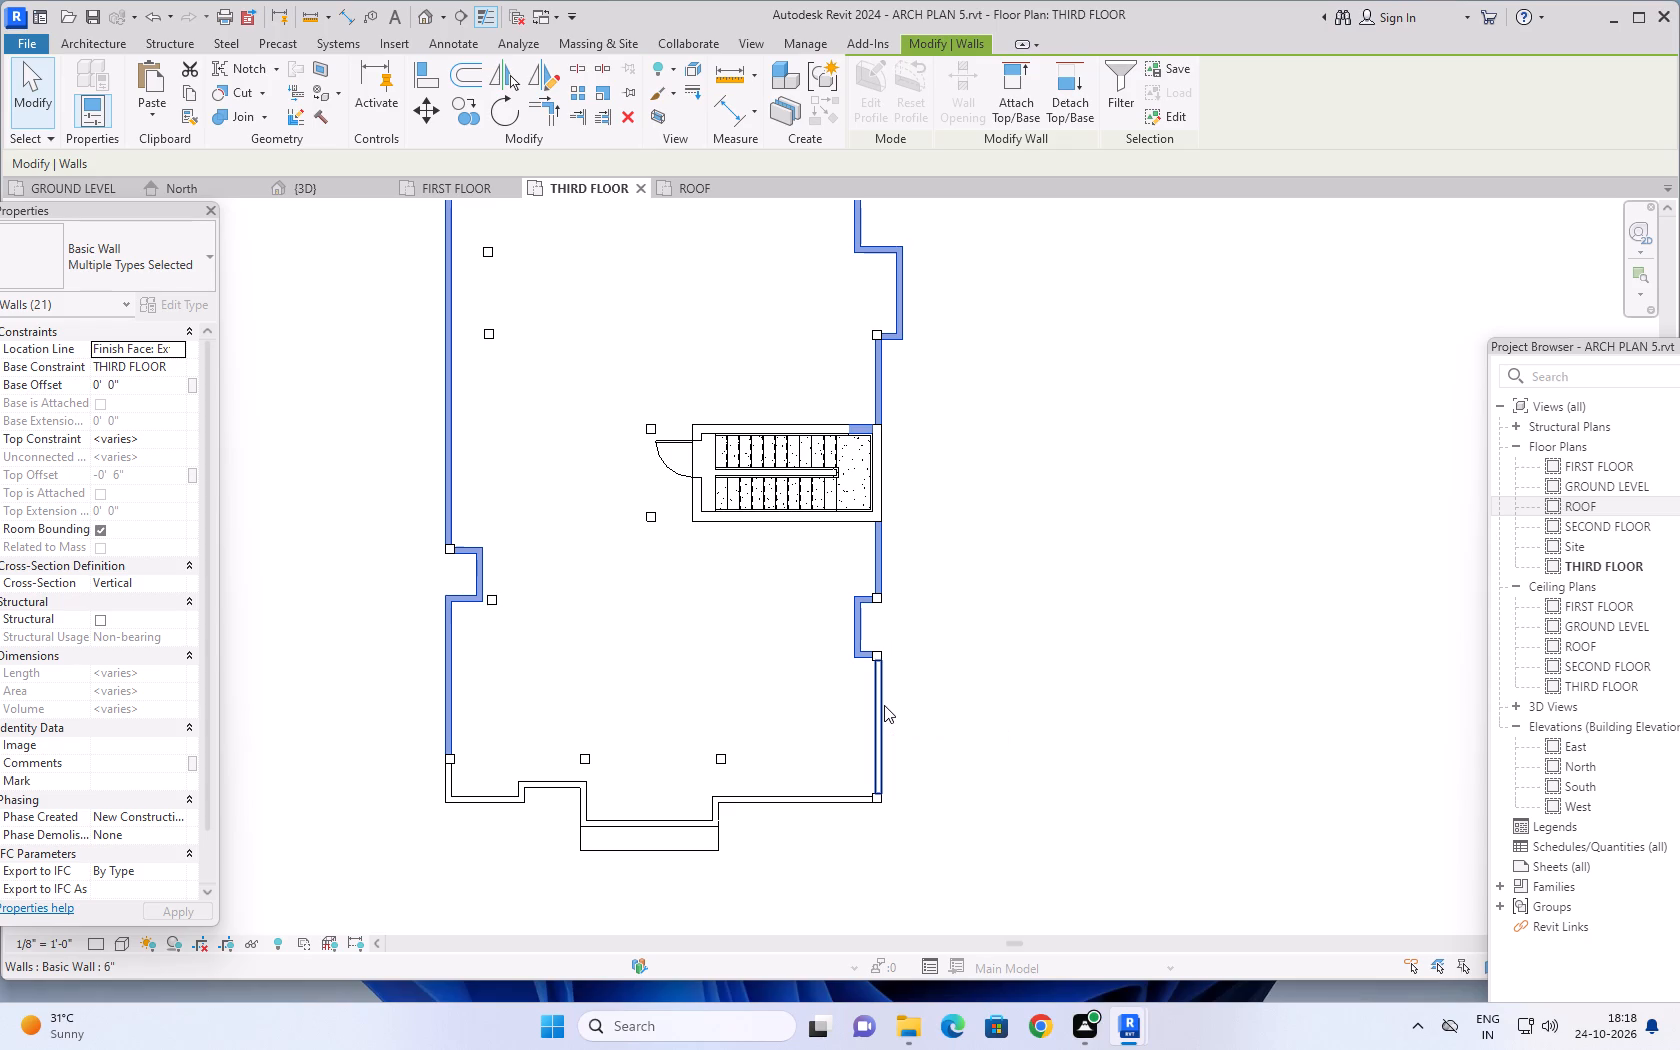
{"action": "key", "text": "Tab"}
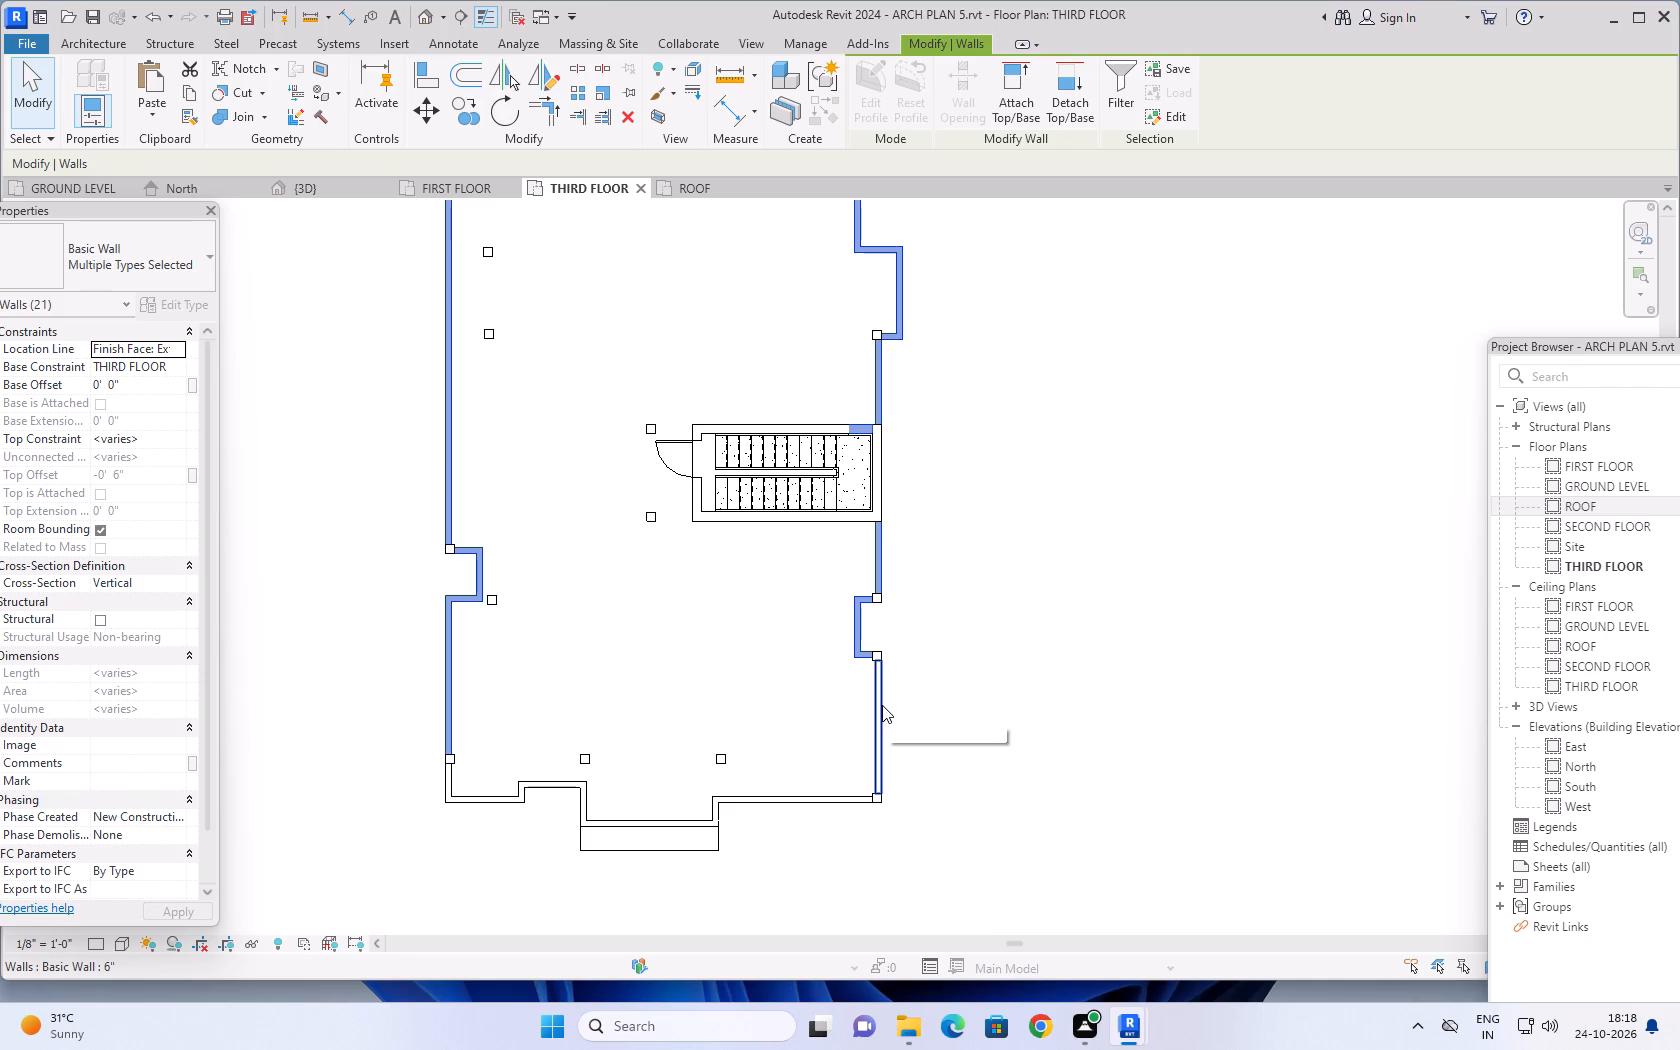
{"action": "left_click", "coordinate": [882, 705], "text": "ctrl"}
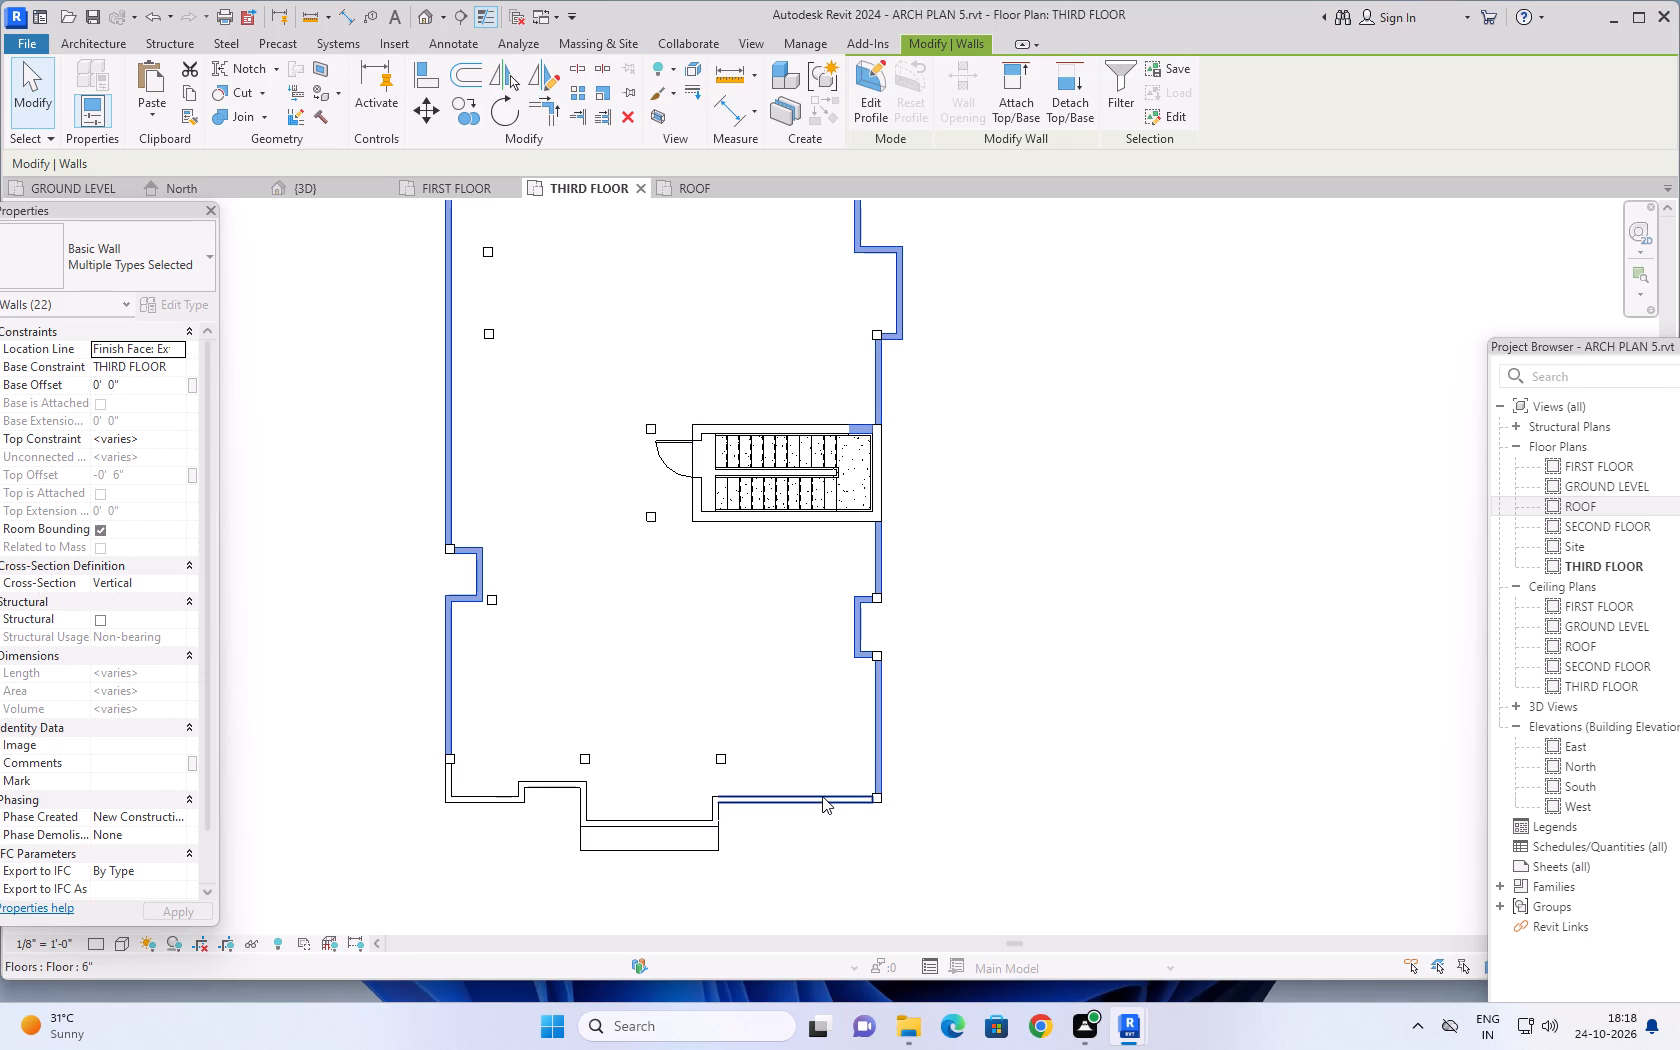
Add all the stepped front walls, from the front-right corner column round to the front-left corner, to the parapet wall selection.
{"action": "left_click", "coordinate": [822, 796], "text": "ctrl"}
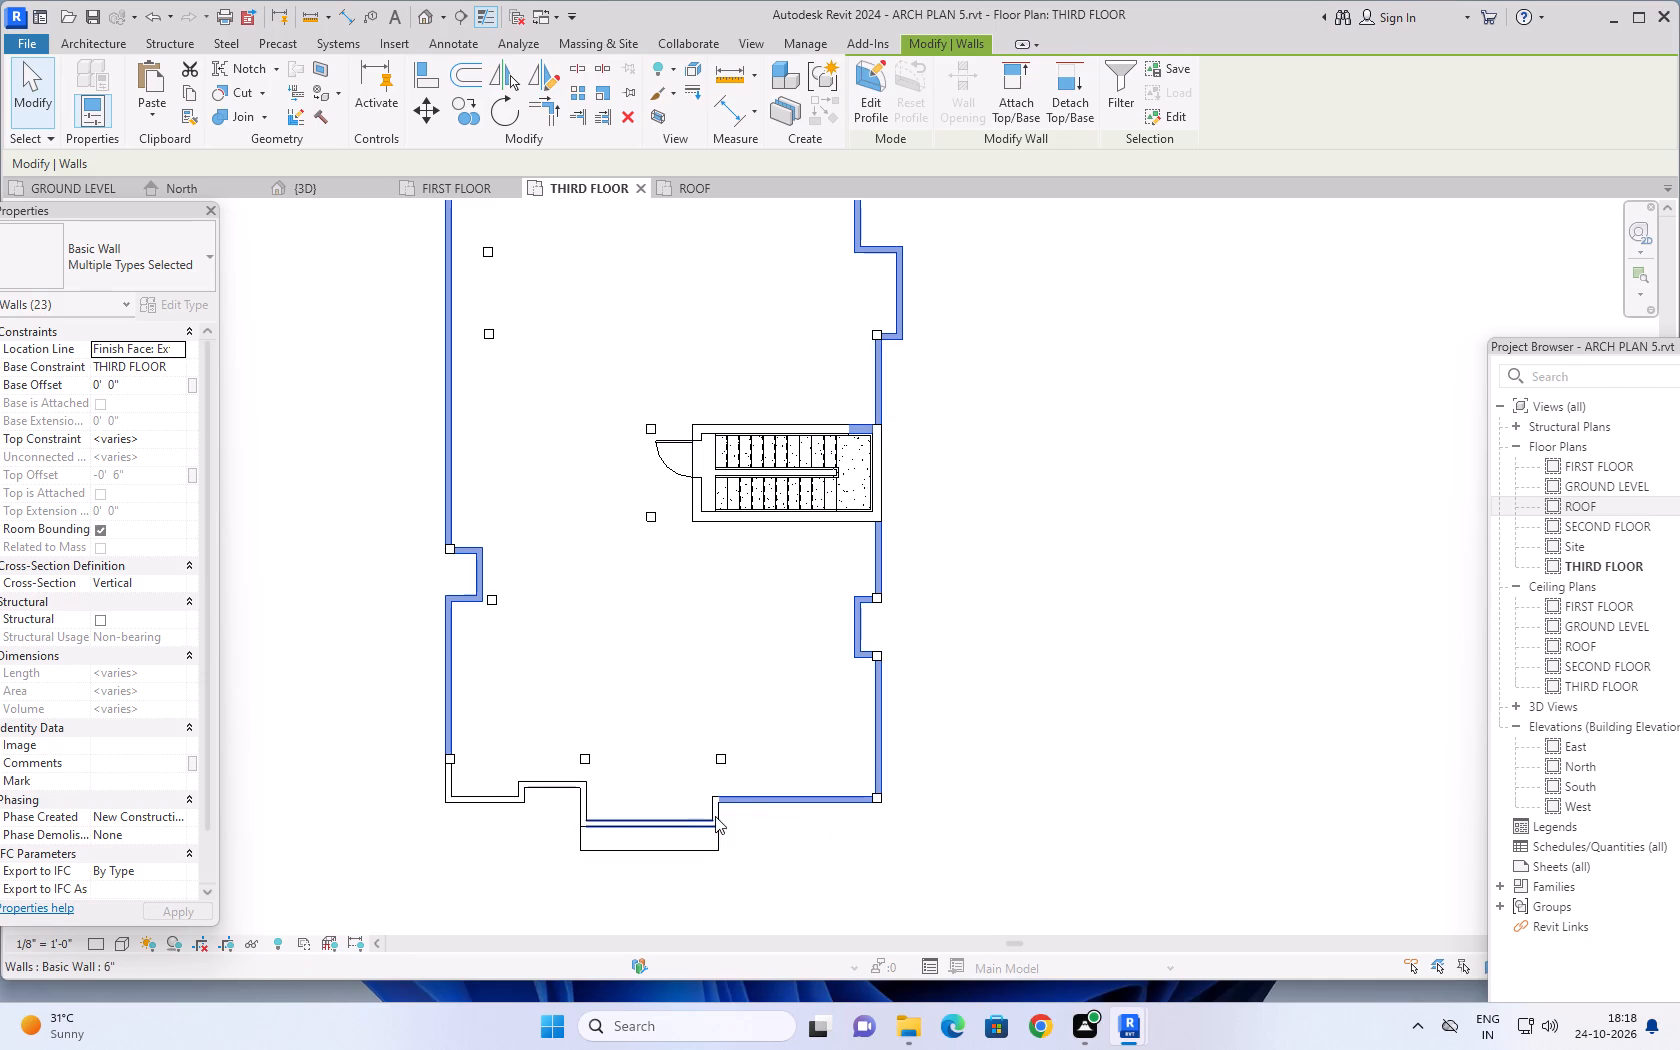
{"action": "left_click", "coordinate": [712, 808], "text": "ctrl"}
{"action": "left_click", "coordinate": [691, 819], "text": "ctrl"}
{"action": "left_click", "coordinate": [581, 808], "text": "ctrl"}
{"action": "left_click", "coordinate": [562, 786], "text": "ctrl"}
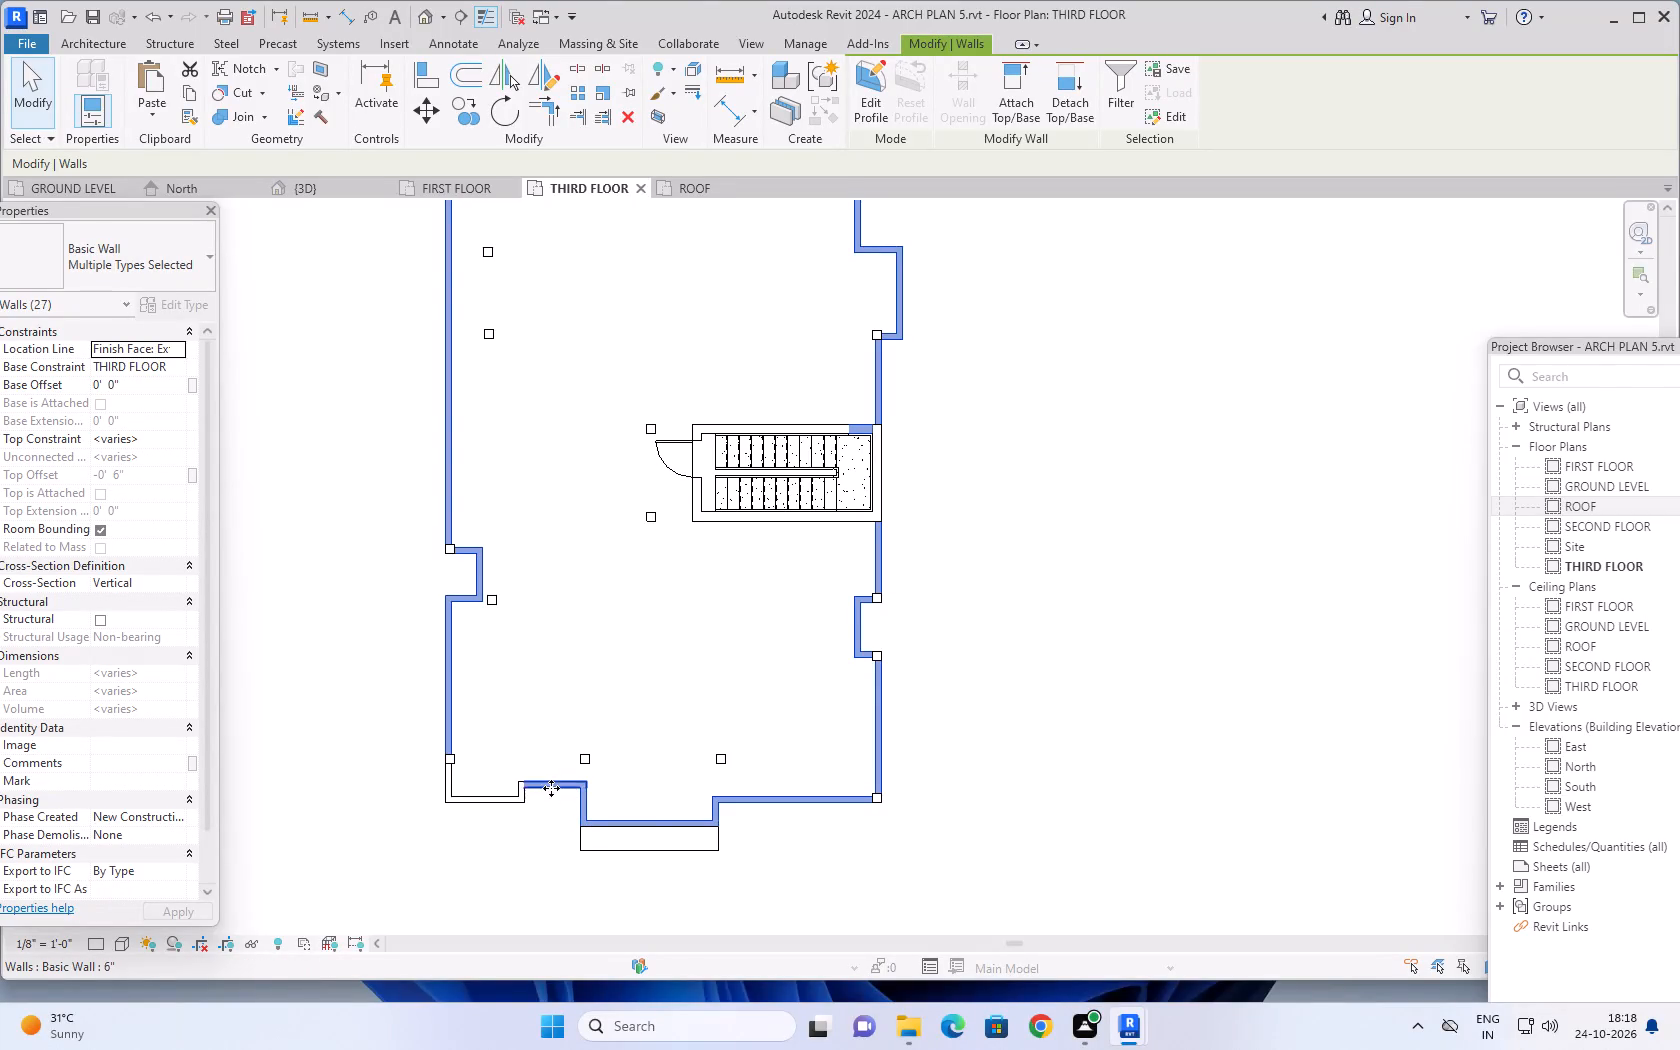
{"action": "left_click", "coordinate": [521, 798], "text": "ctrl"}
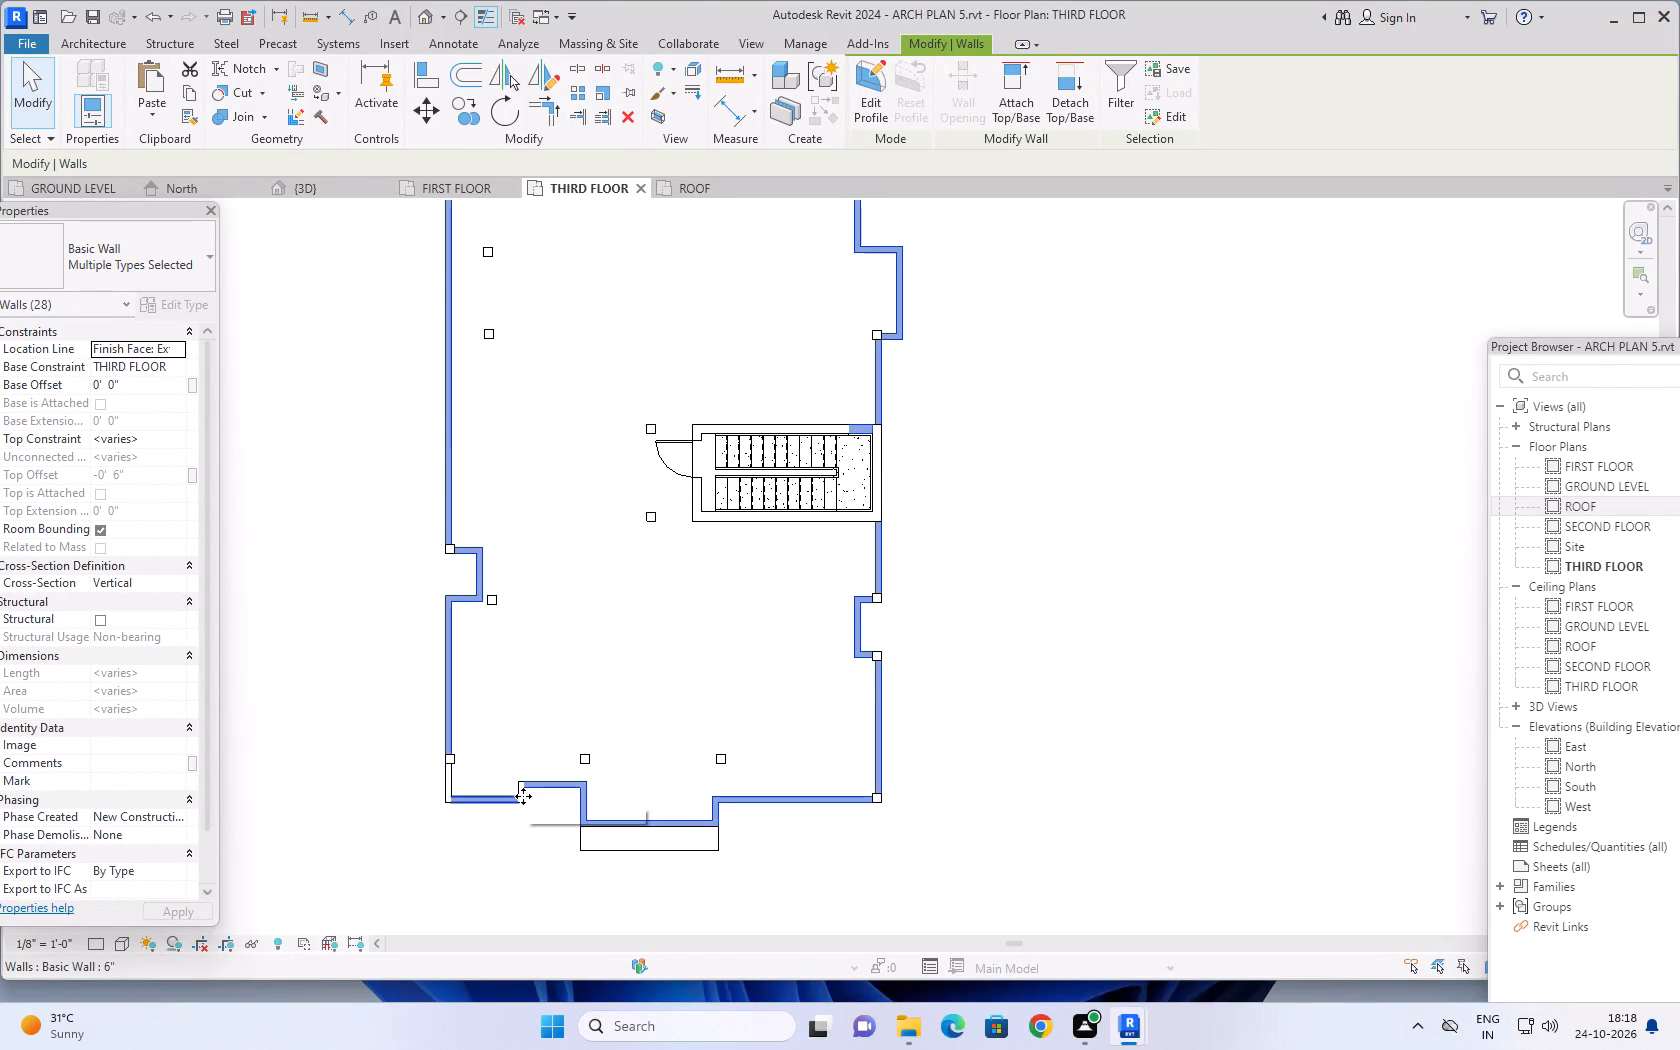
{"action": "scroll", "coordinate": [448, 791], "scroll_direction": "up", "scroll_amount": 3}
{"action": "left_click", "coordinate": [448, 785], "text": "ctrl"}
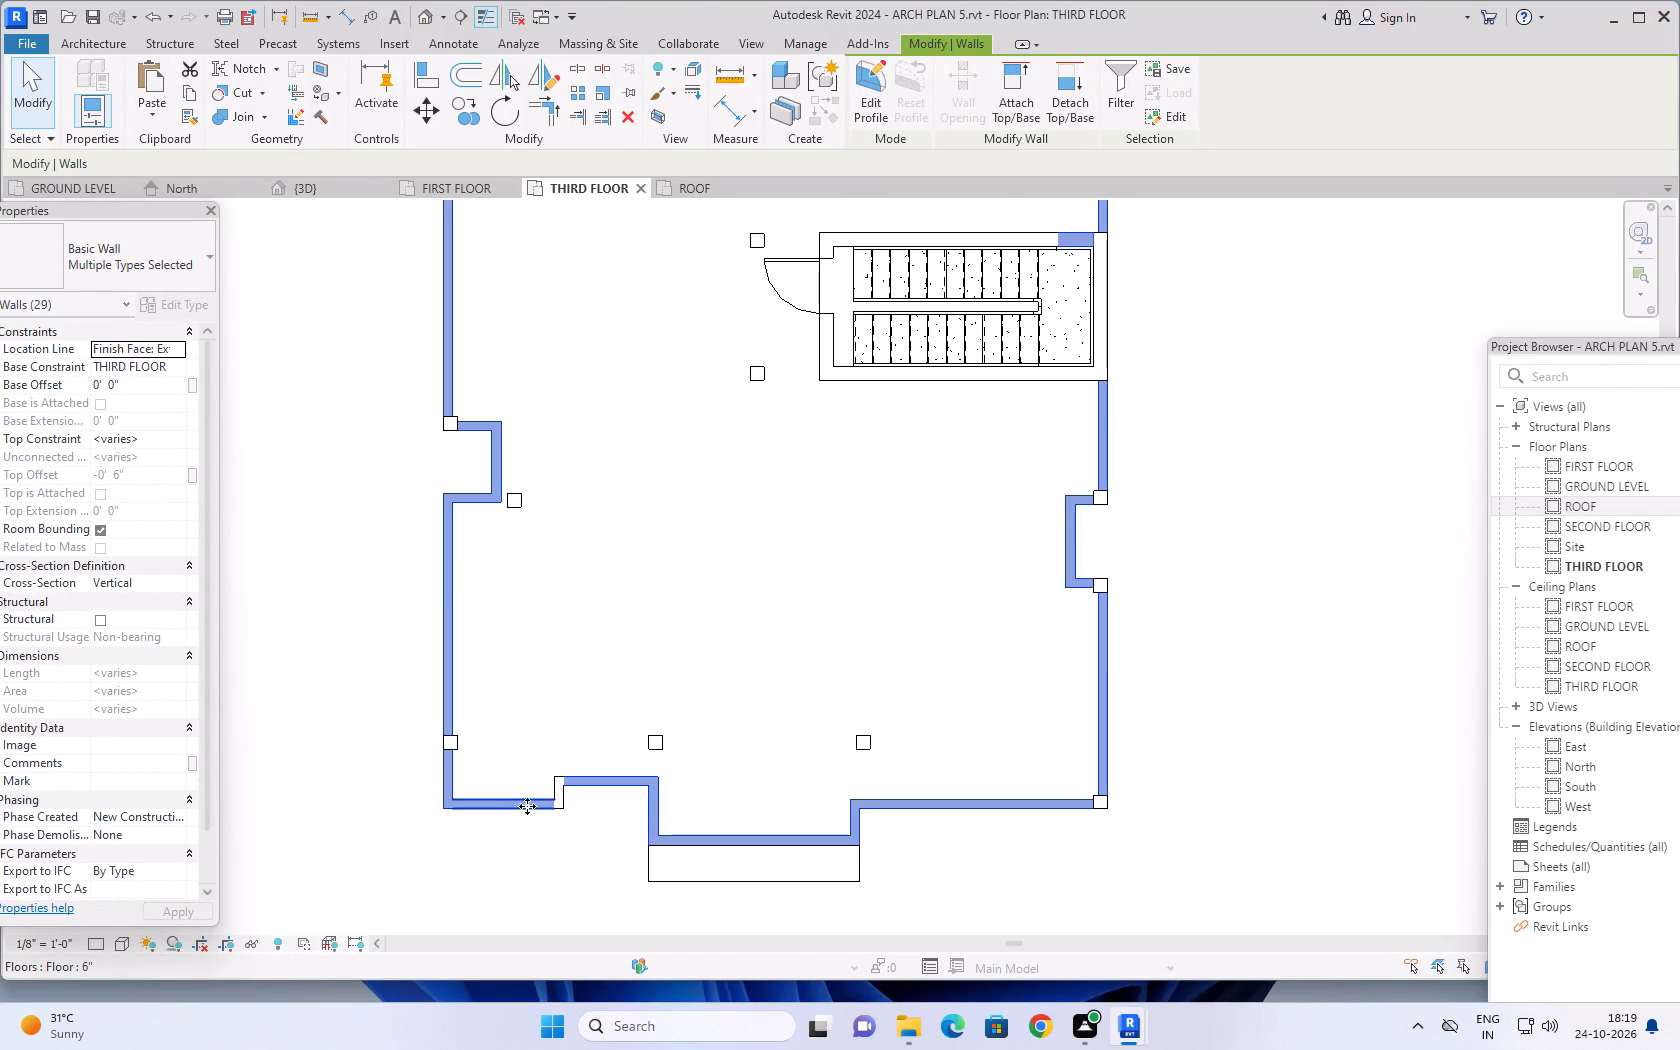
{"action": "left_click", "coordinate": [561, 795], "text": "ctrl"}
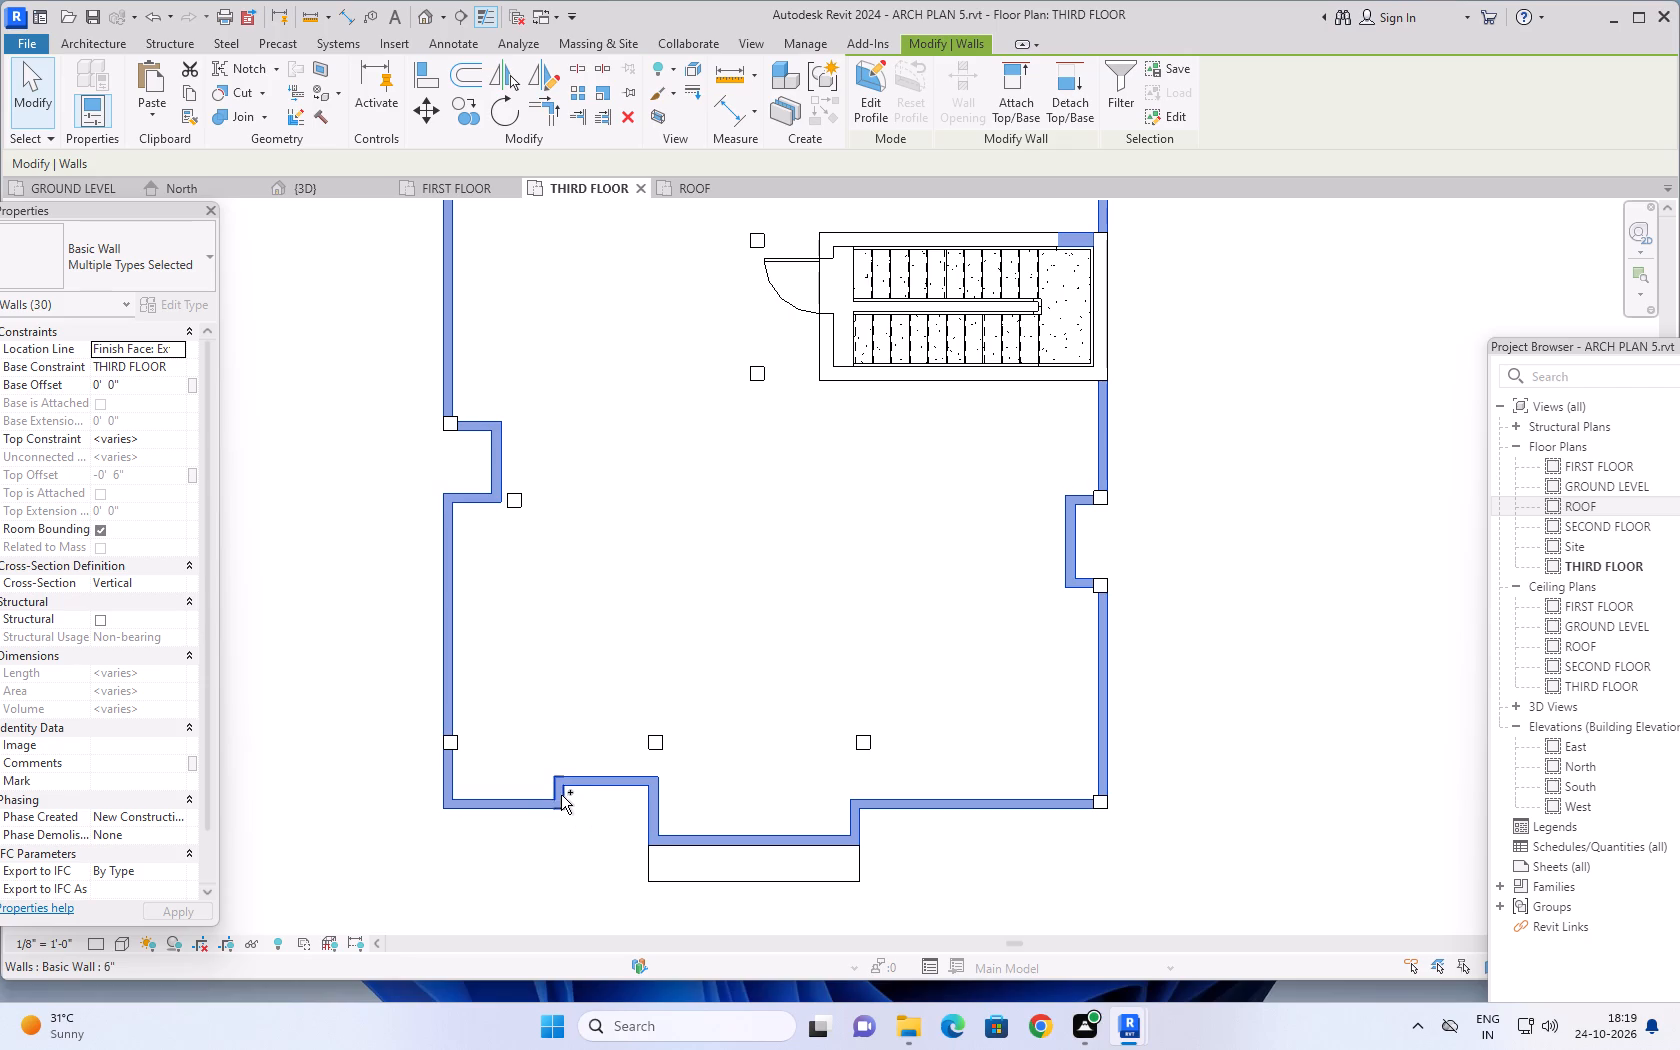
Remove the staircase's rear wall from the selection, leaving only the perimeter parapet walls selected.
{"action": "scroll", "coordinate": [913, 798], "scroll_direction": "down", "scroll_amount": 1}
{"action": "scroll", "coordinate": [1126, 703], "scroll_direction": "down", "scroll_amount": 1}
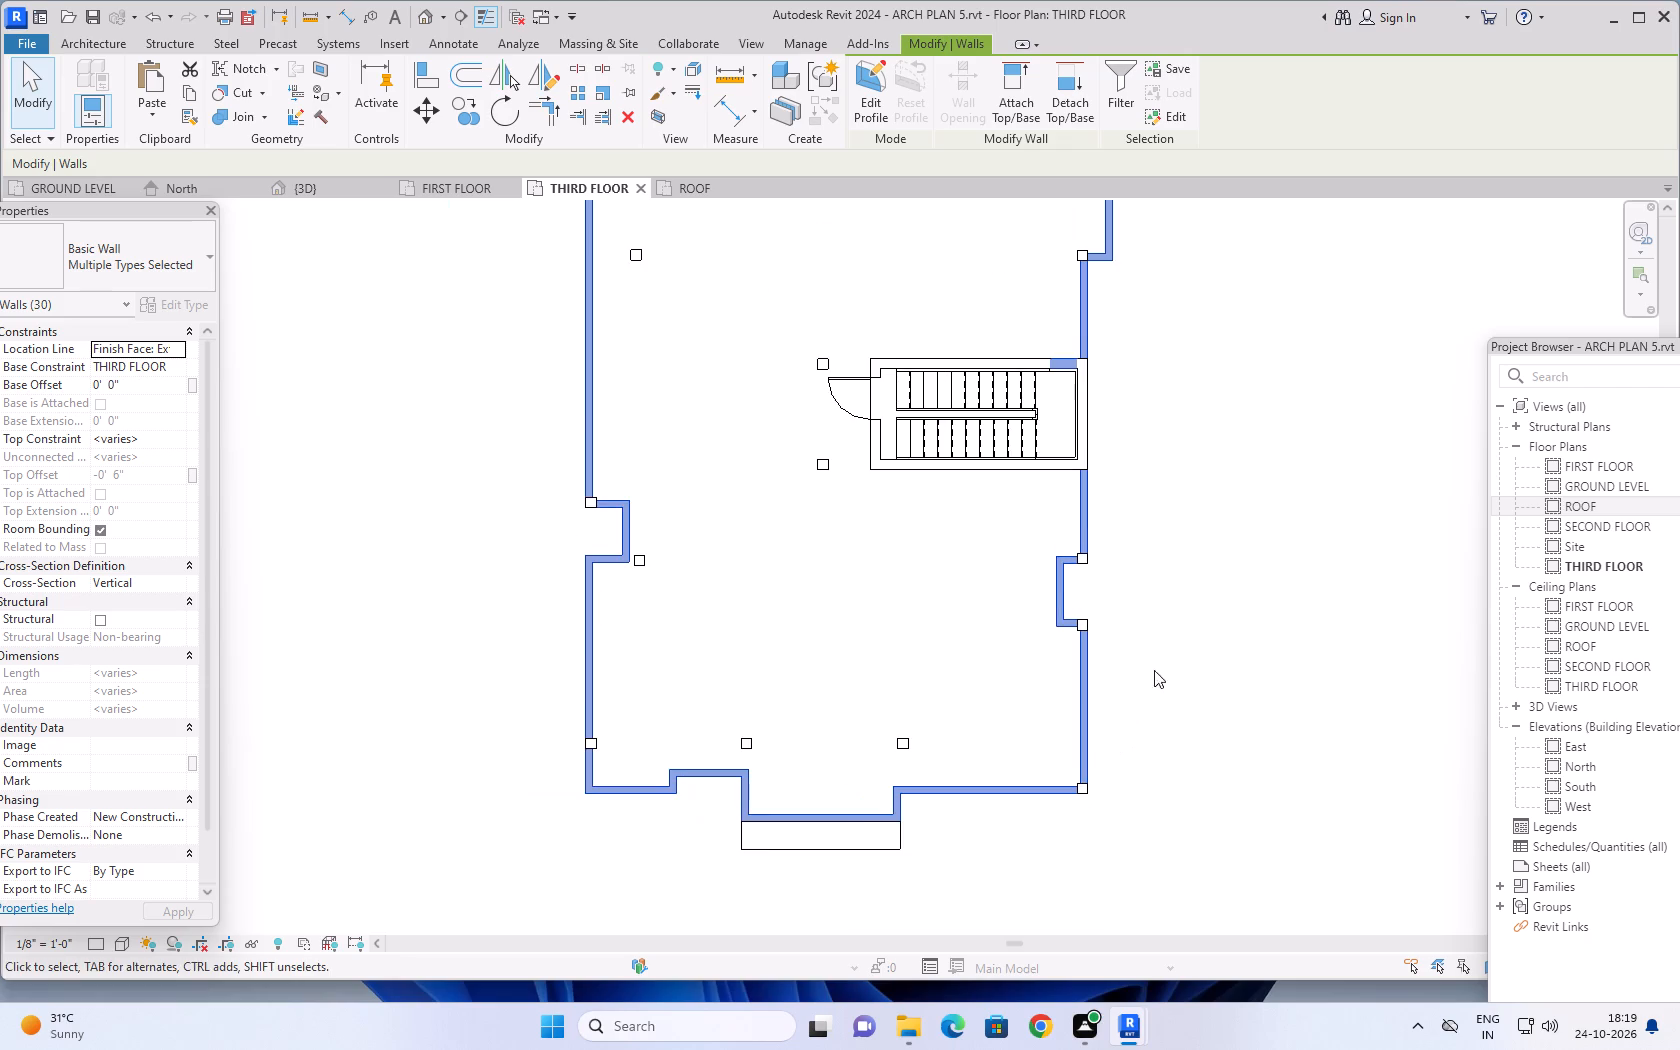
{"action": "middle_click_drag", "start_coordinate": [1175, 633], "coordinate": [1129, 859]}
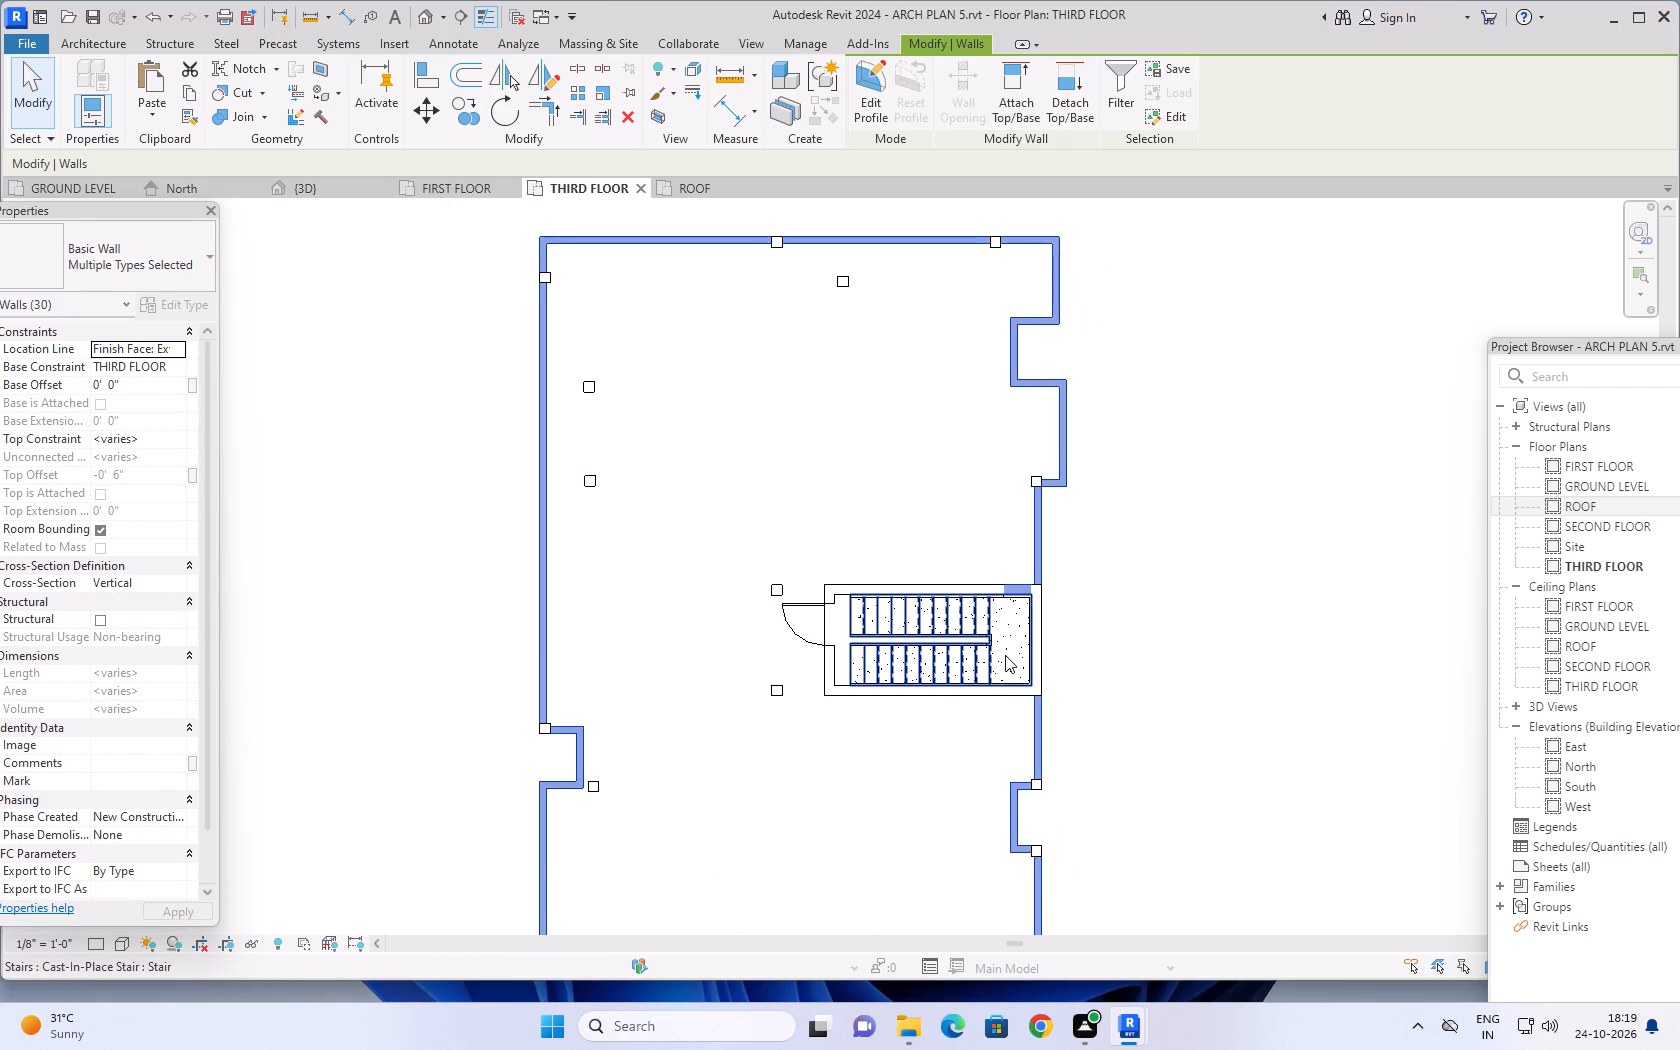
{"action": "scroll", "coordinate": [1001, 633], "scroll_direction": "up", "scroll_amount": 3}
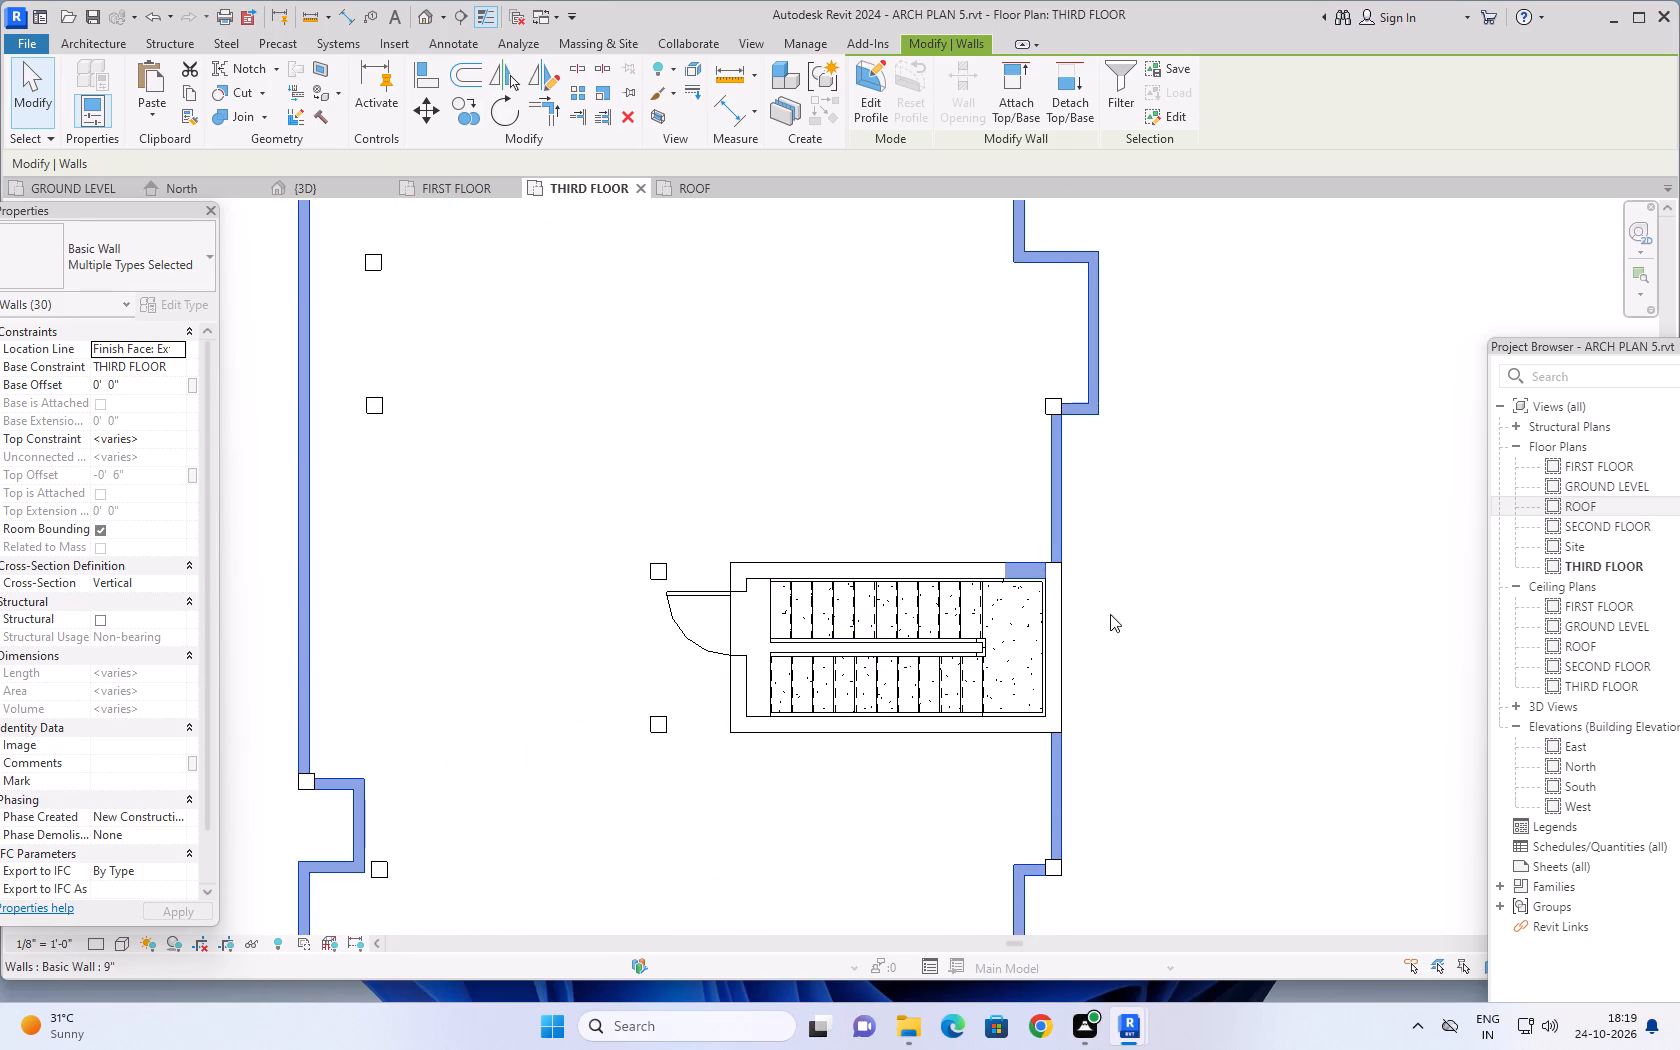
{"action": "left_click", "coordinate": [1028, 573], "text": "shift"}
Remove the projecting front wall behind the narrow front slab from the parapet wall selection.
{"action": "scroll", "coordinate": [1126, 624], "scroll_direction": "down", "scroll_amount": 1}
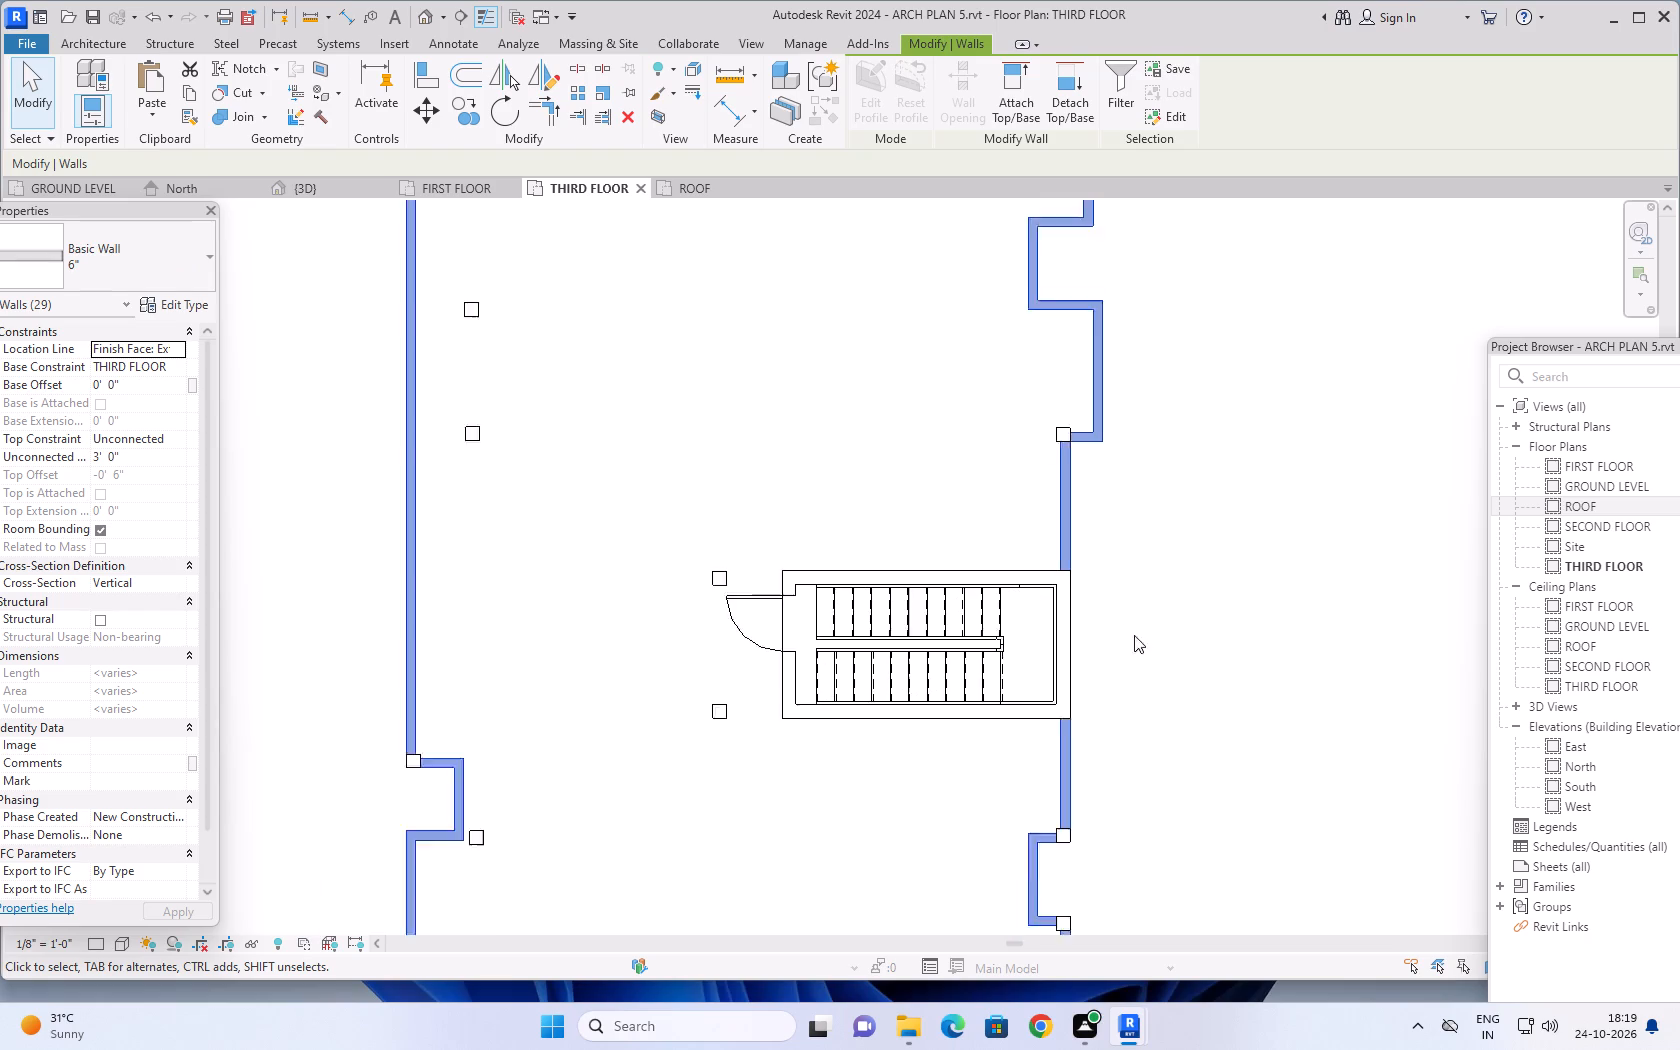
{"action": "scroll", "coordinate": [1134, 635], "scroll_direction": "down", "scroll_amount": 6}
{"action": "middle_click_drag", "start_coordinate": [1170, 656], "coordinate": [1095, 595]}
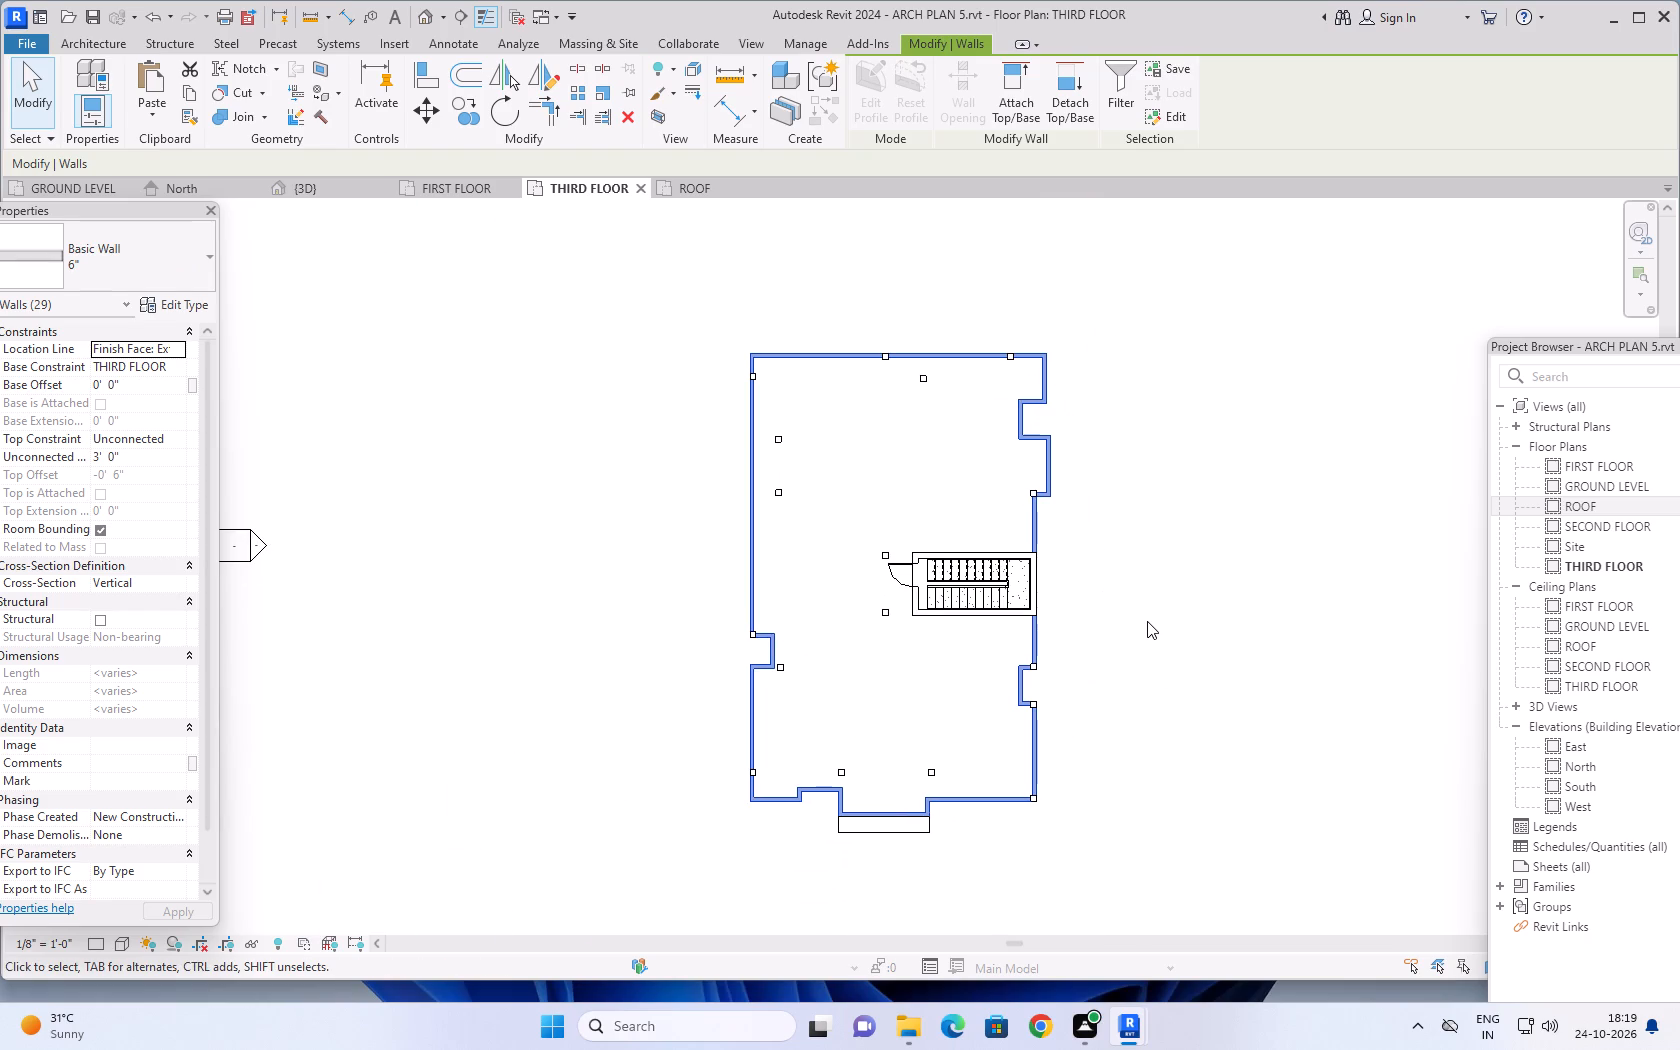
{"action": "left_click", "coordinate": [144, 452]}
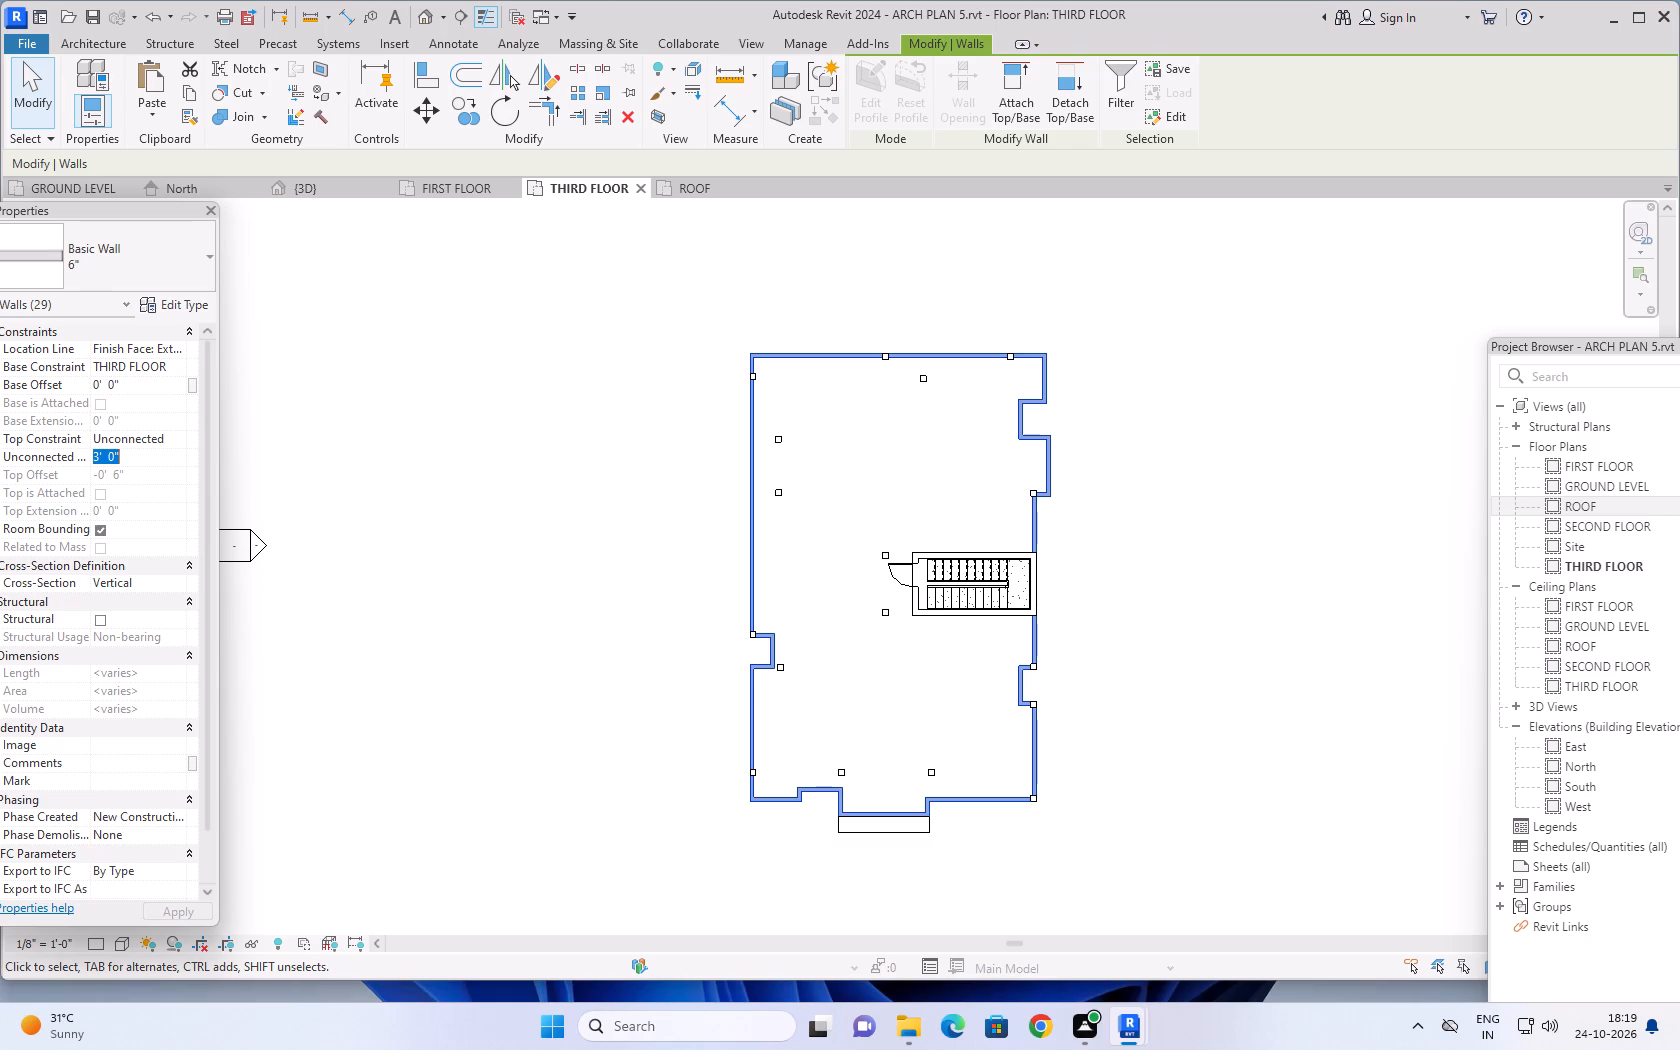
{"action": "scroll", "coordinate": [804, 858], "scroll_direction": "up", "scroll_amount": 5}
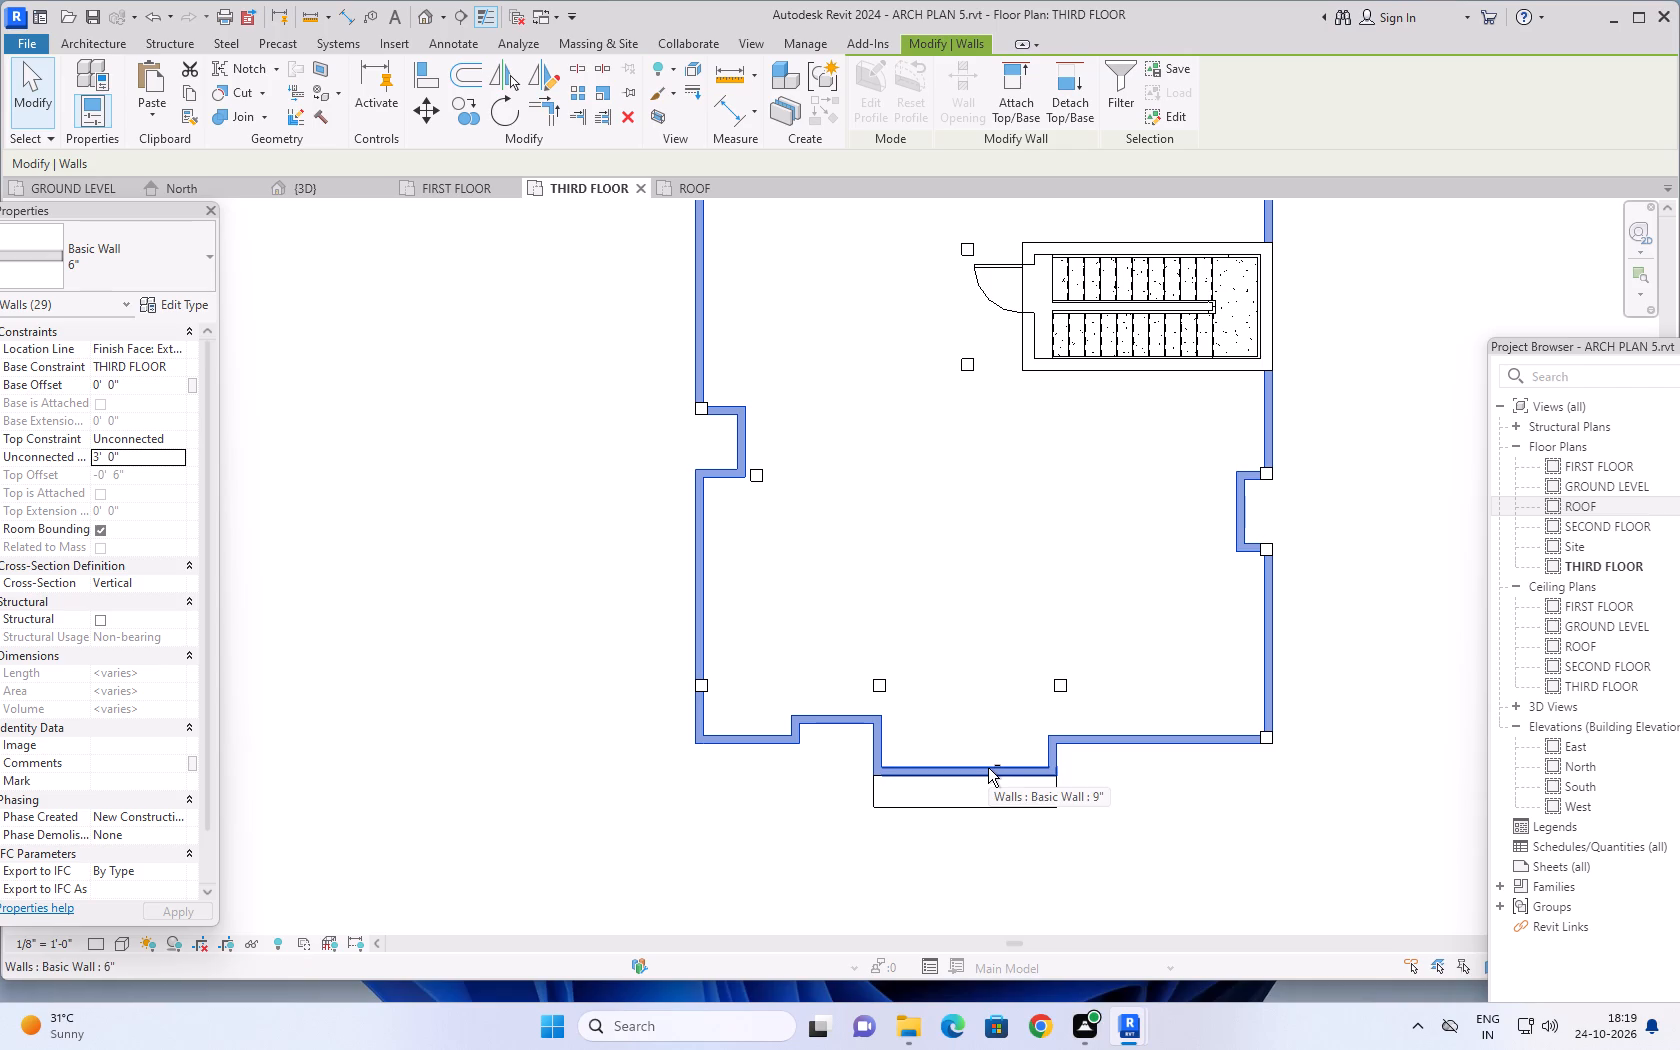
{"action": "left_click", "coordinate": [988, 768], "text": "shift"}
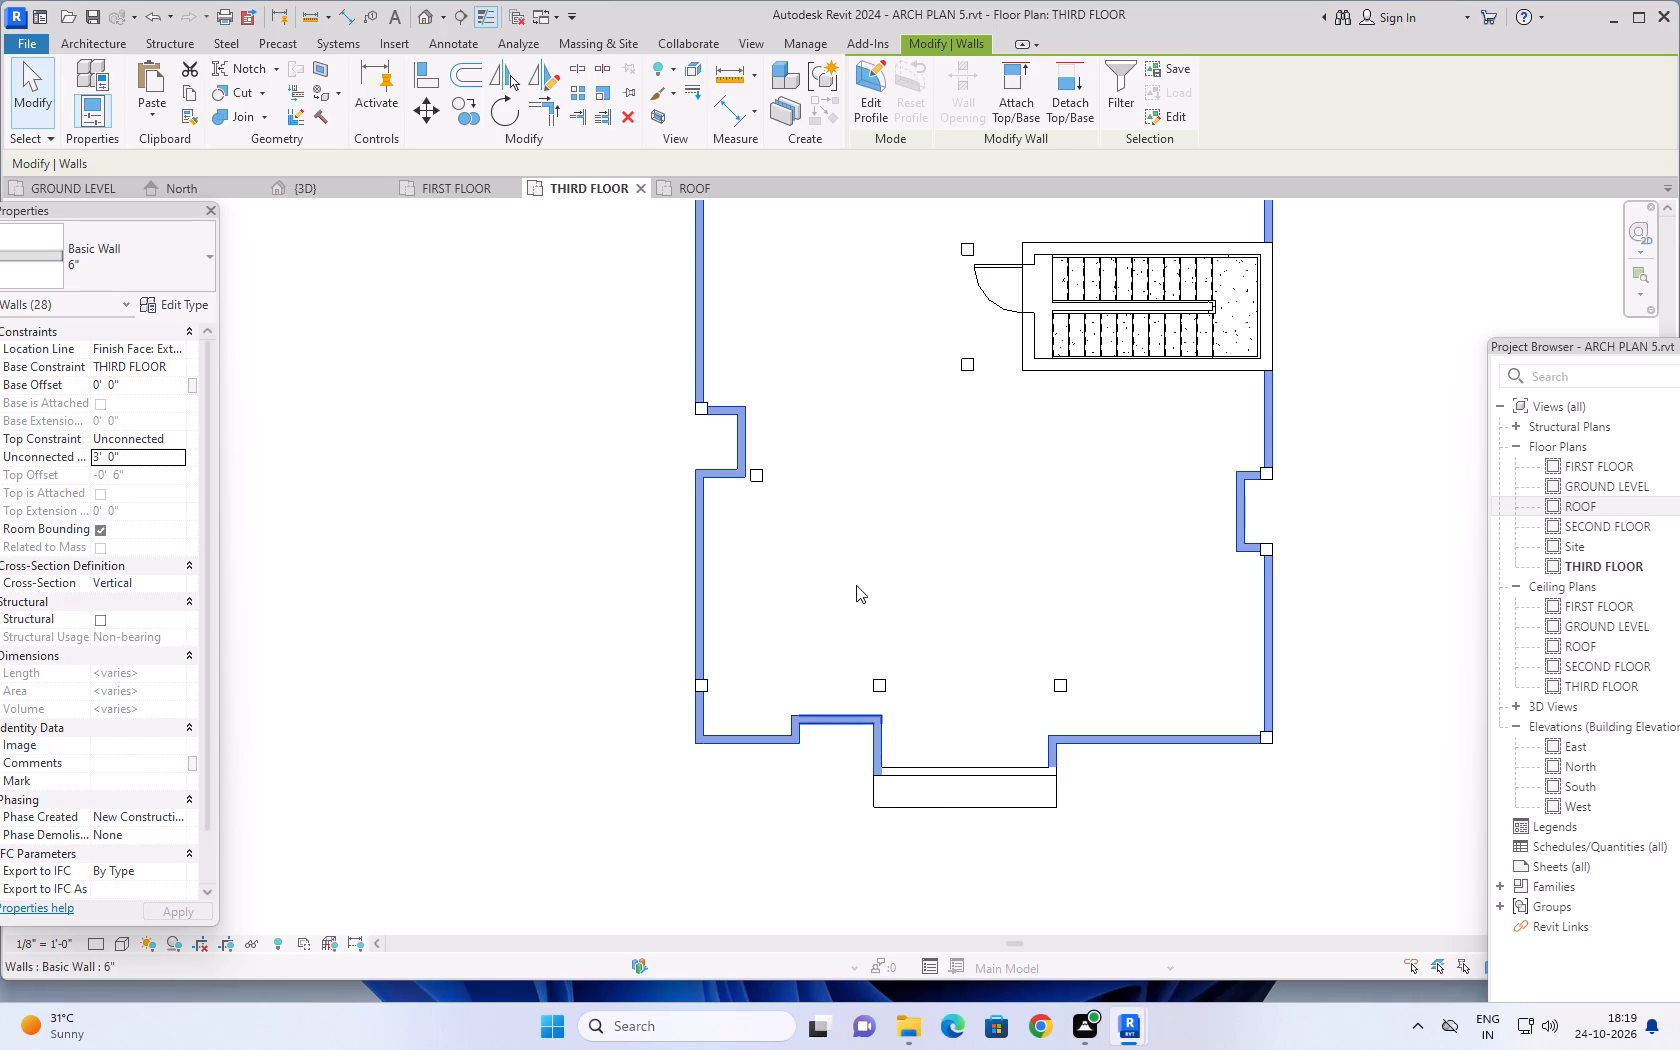
Set the unconnected height of the selected third-floor parapet walls to 1.5' and clear the selection.
{"action": "left_click", "coordinate": [148, 456]}
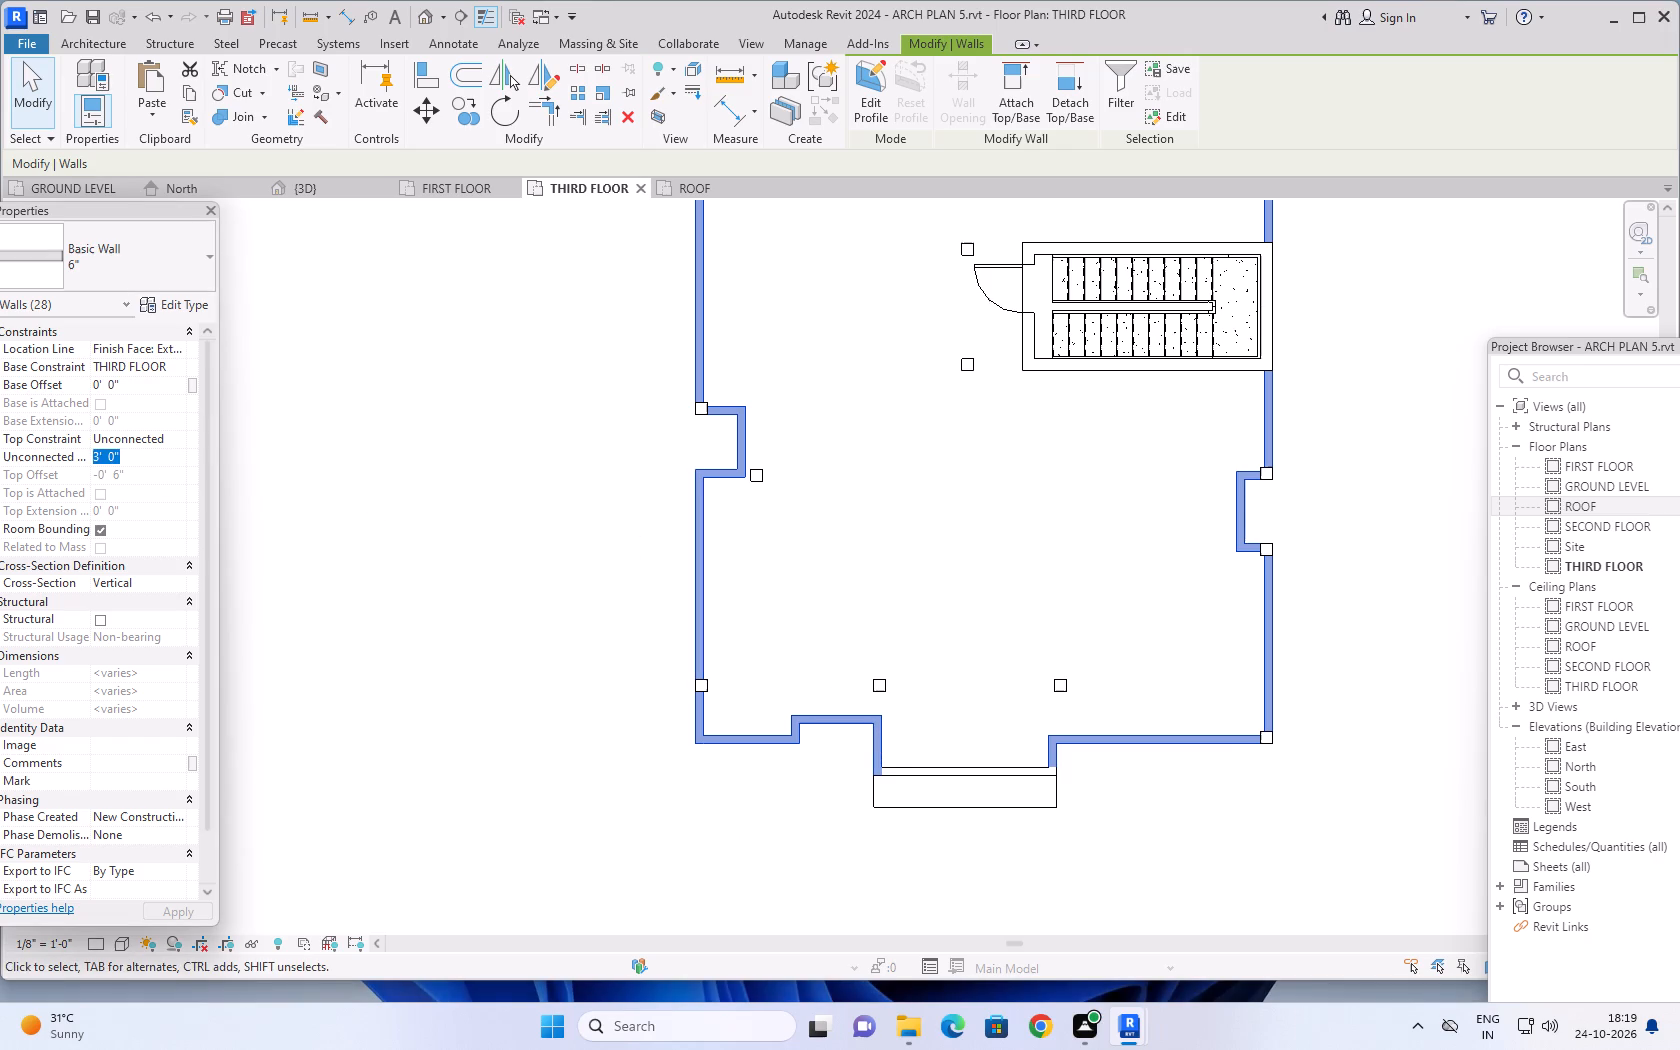
{"action": "type", "text": "1.5'"}
{"action": "key", "text": "Return"}
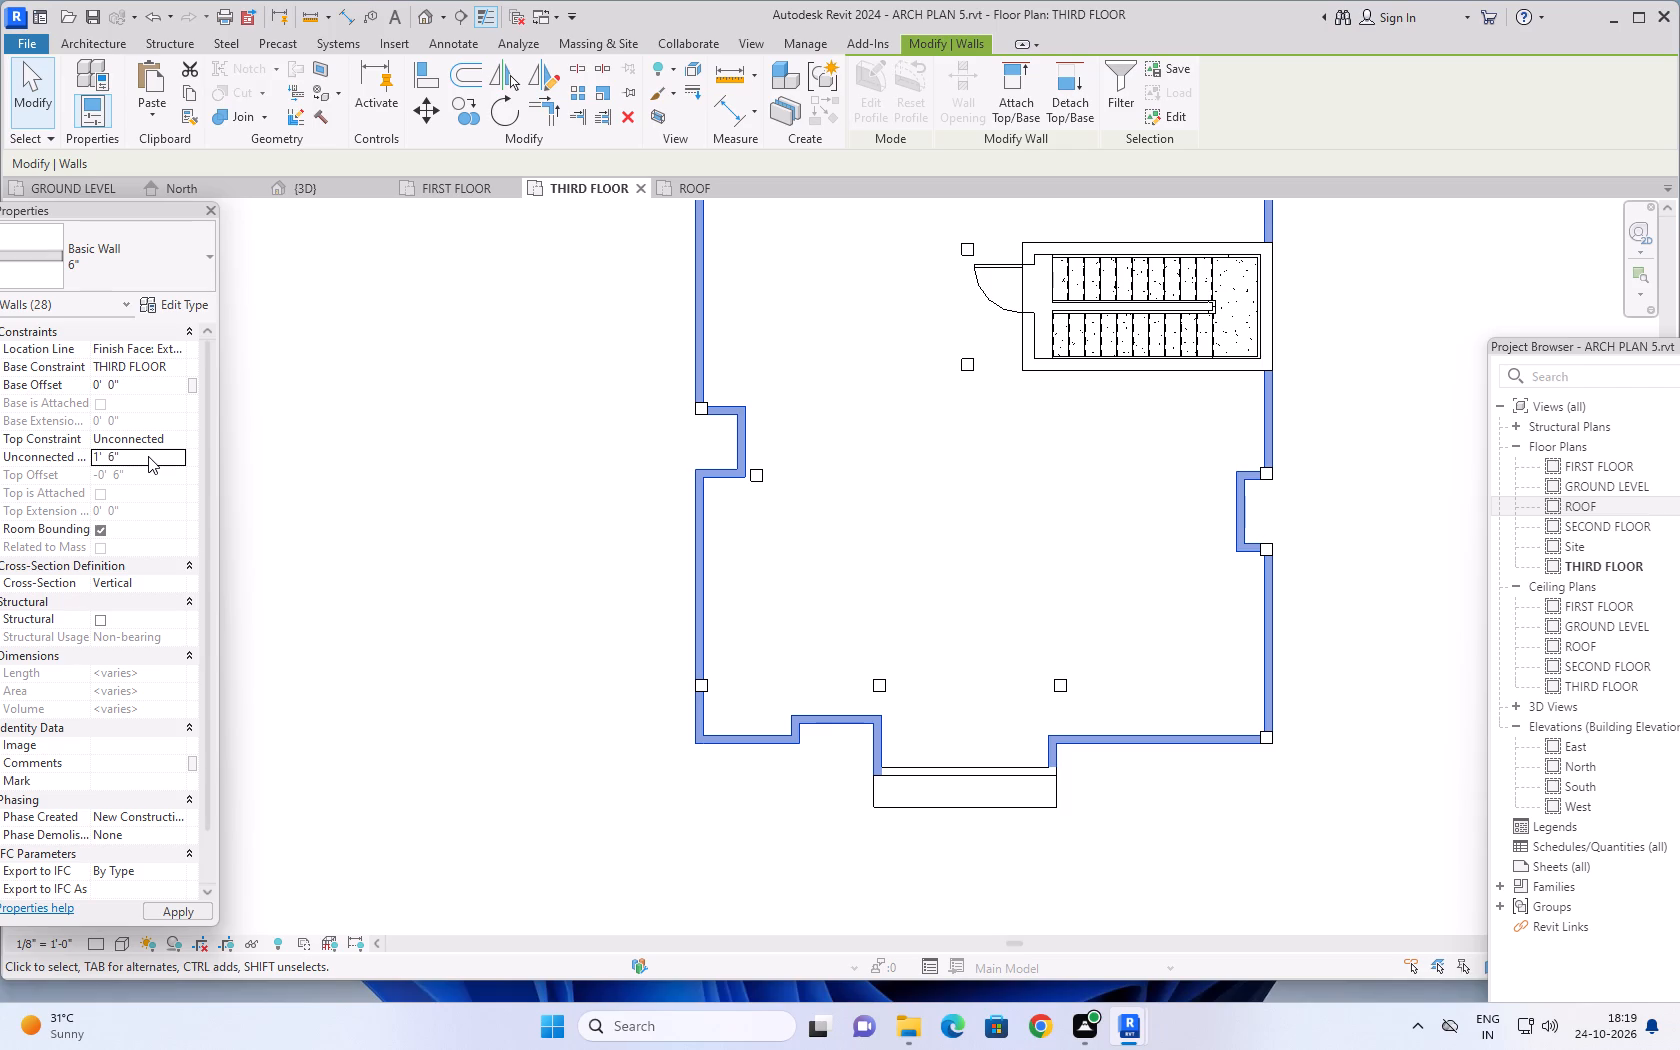
{"action": "scroll", "coordinate": [533, 745], "scroll_direction": "down", "scroll_amount": 4}
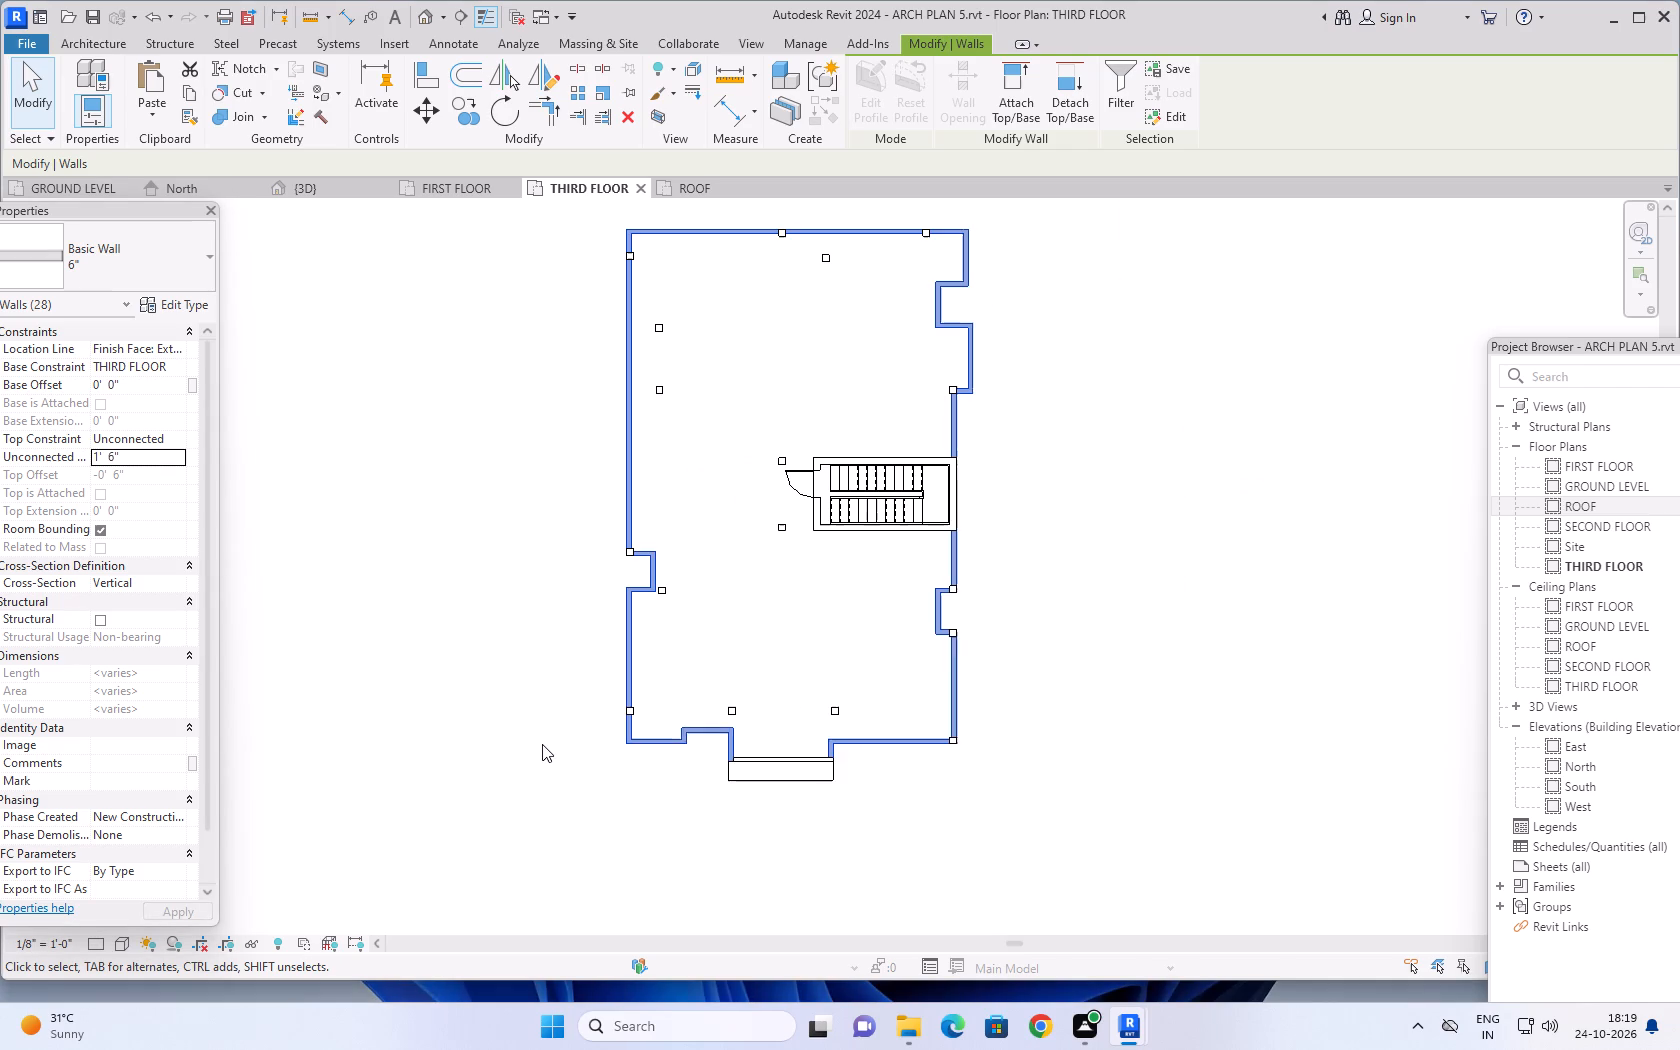
{"action": "scroll", "coordinate": [1145, 750], "scroll_direction": "down", "scroll_amount": 1}
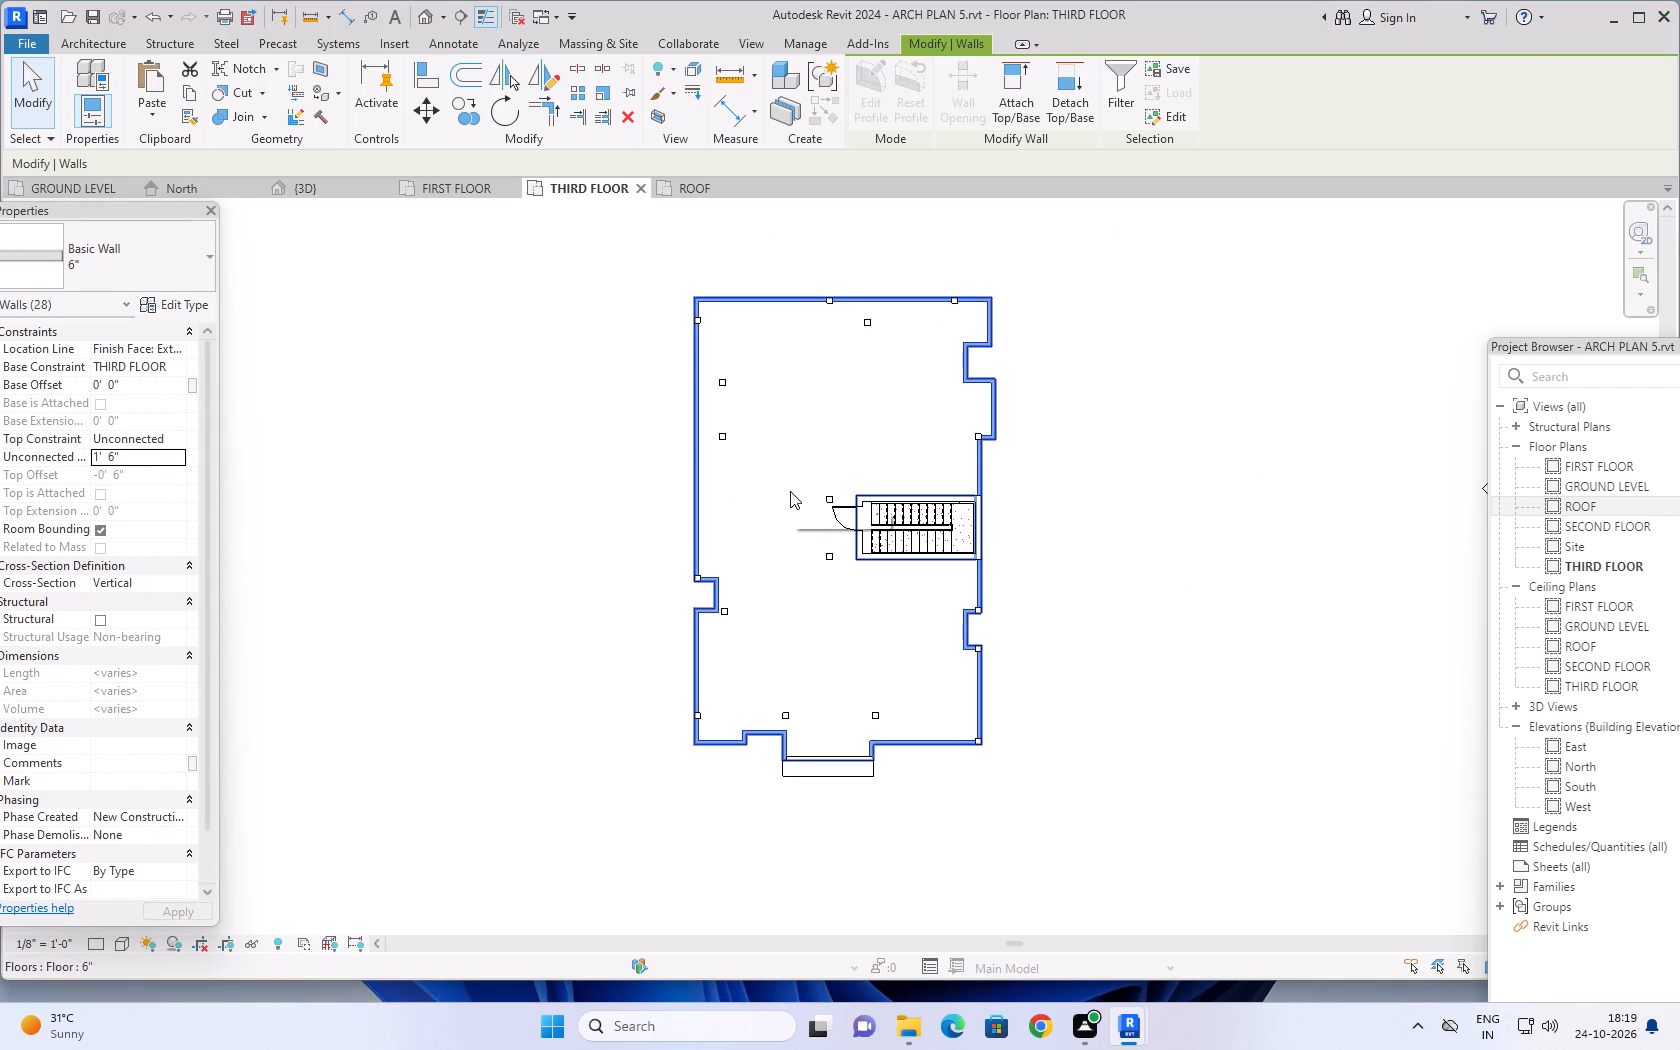
{"action": "key", "text": "Escape"}
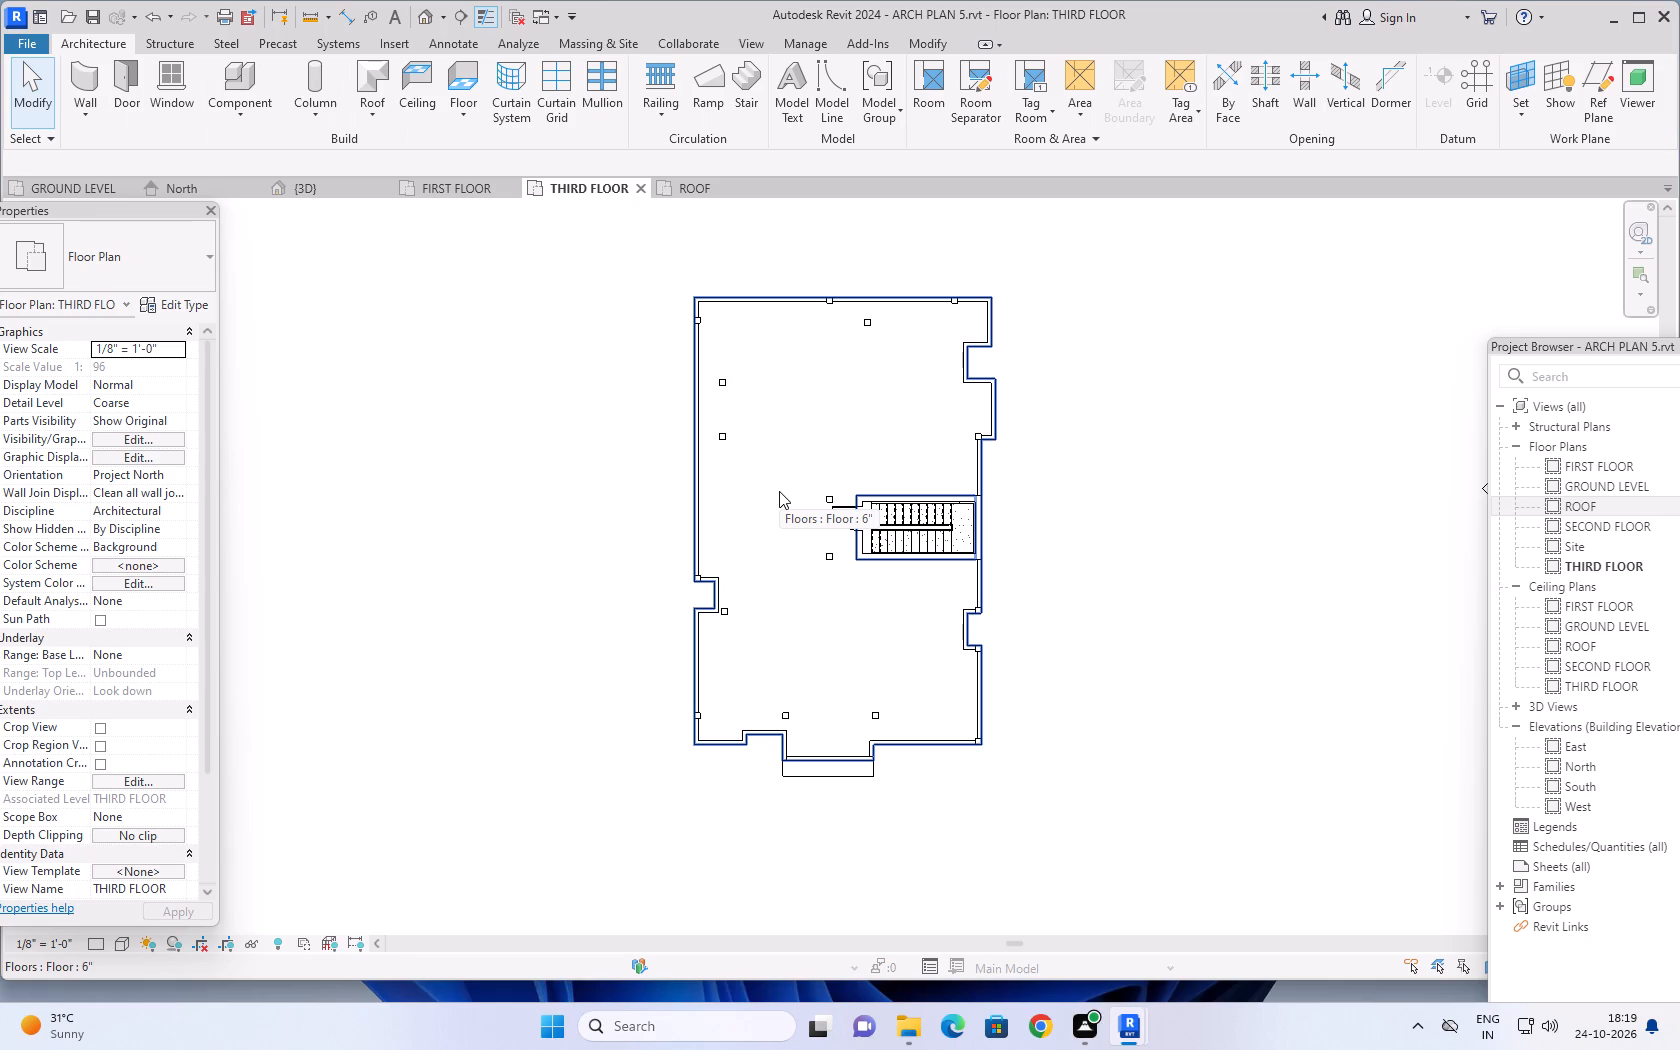
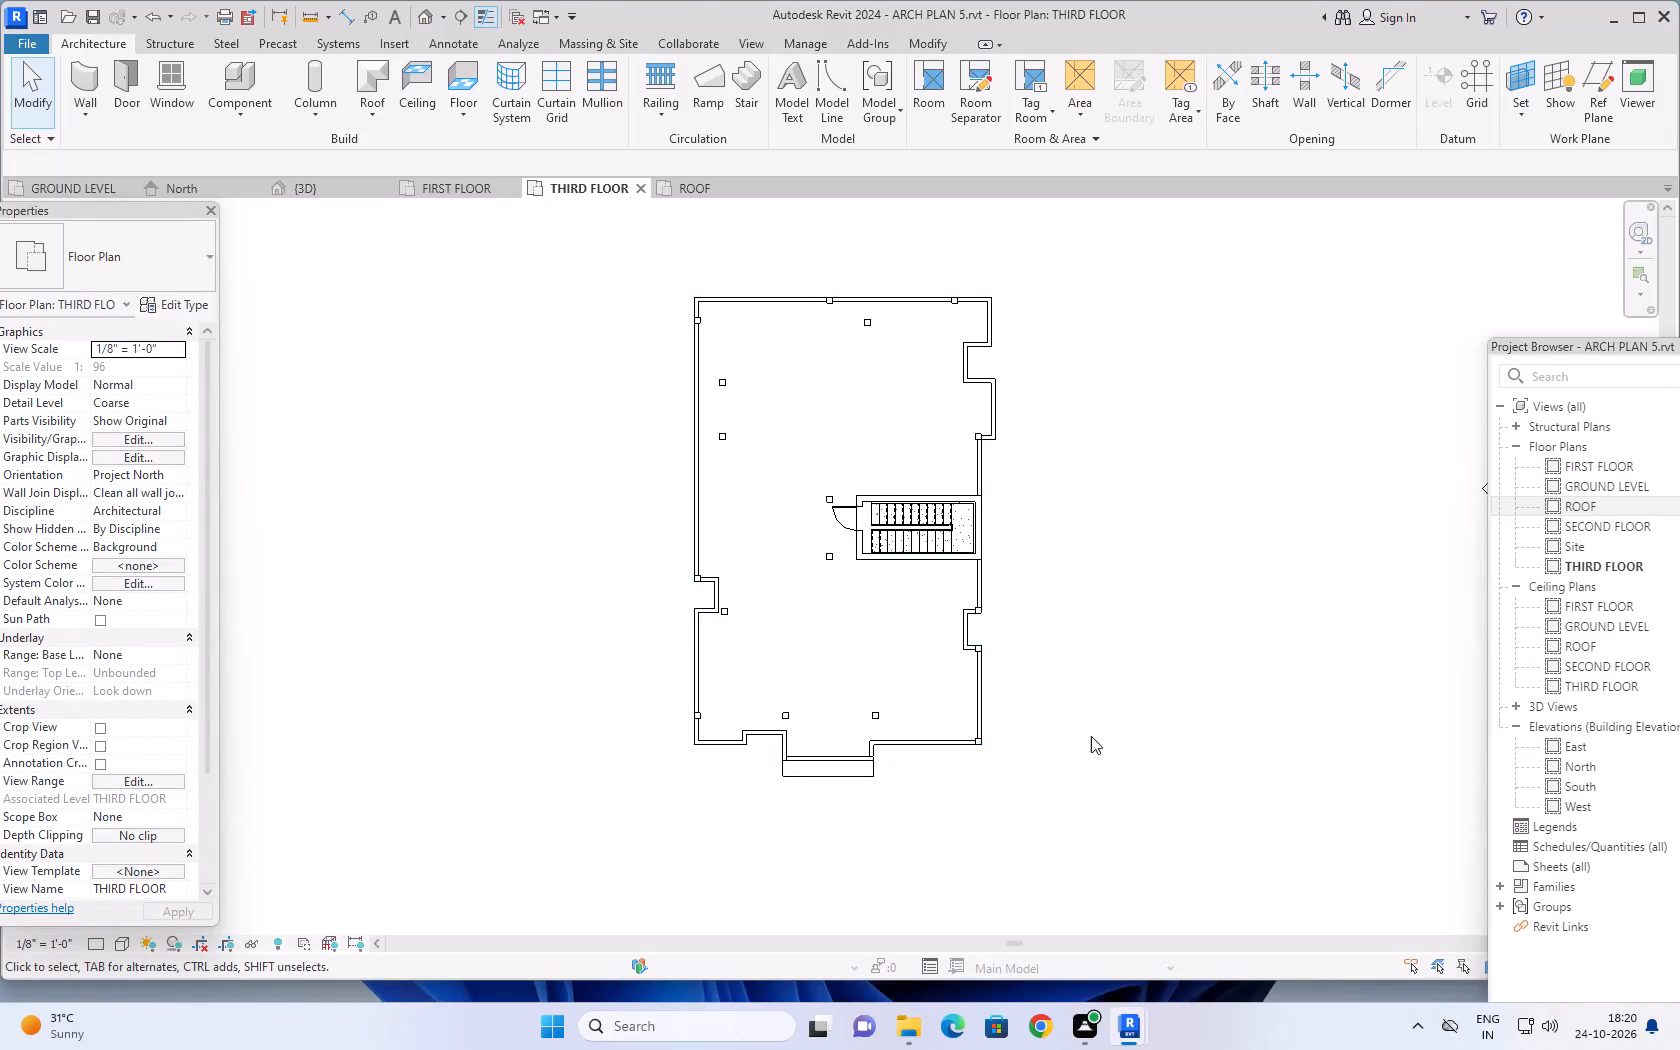
Start a Handrail - Rectangular railing path on the third floor and set its base offset to 1.5'.
{"action": "middle_click_drag", "start_coordinate": [1136, 610], "coordinate": [1075, 660]}
{"action": "scroll", "coordinate": [690, 424], "scroll_direction": "up", "scroll_amount": 4}
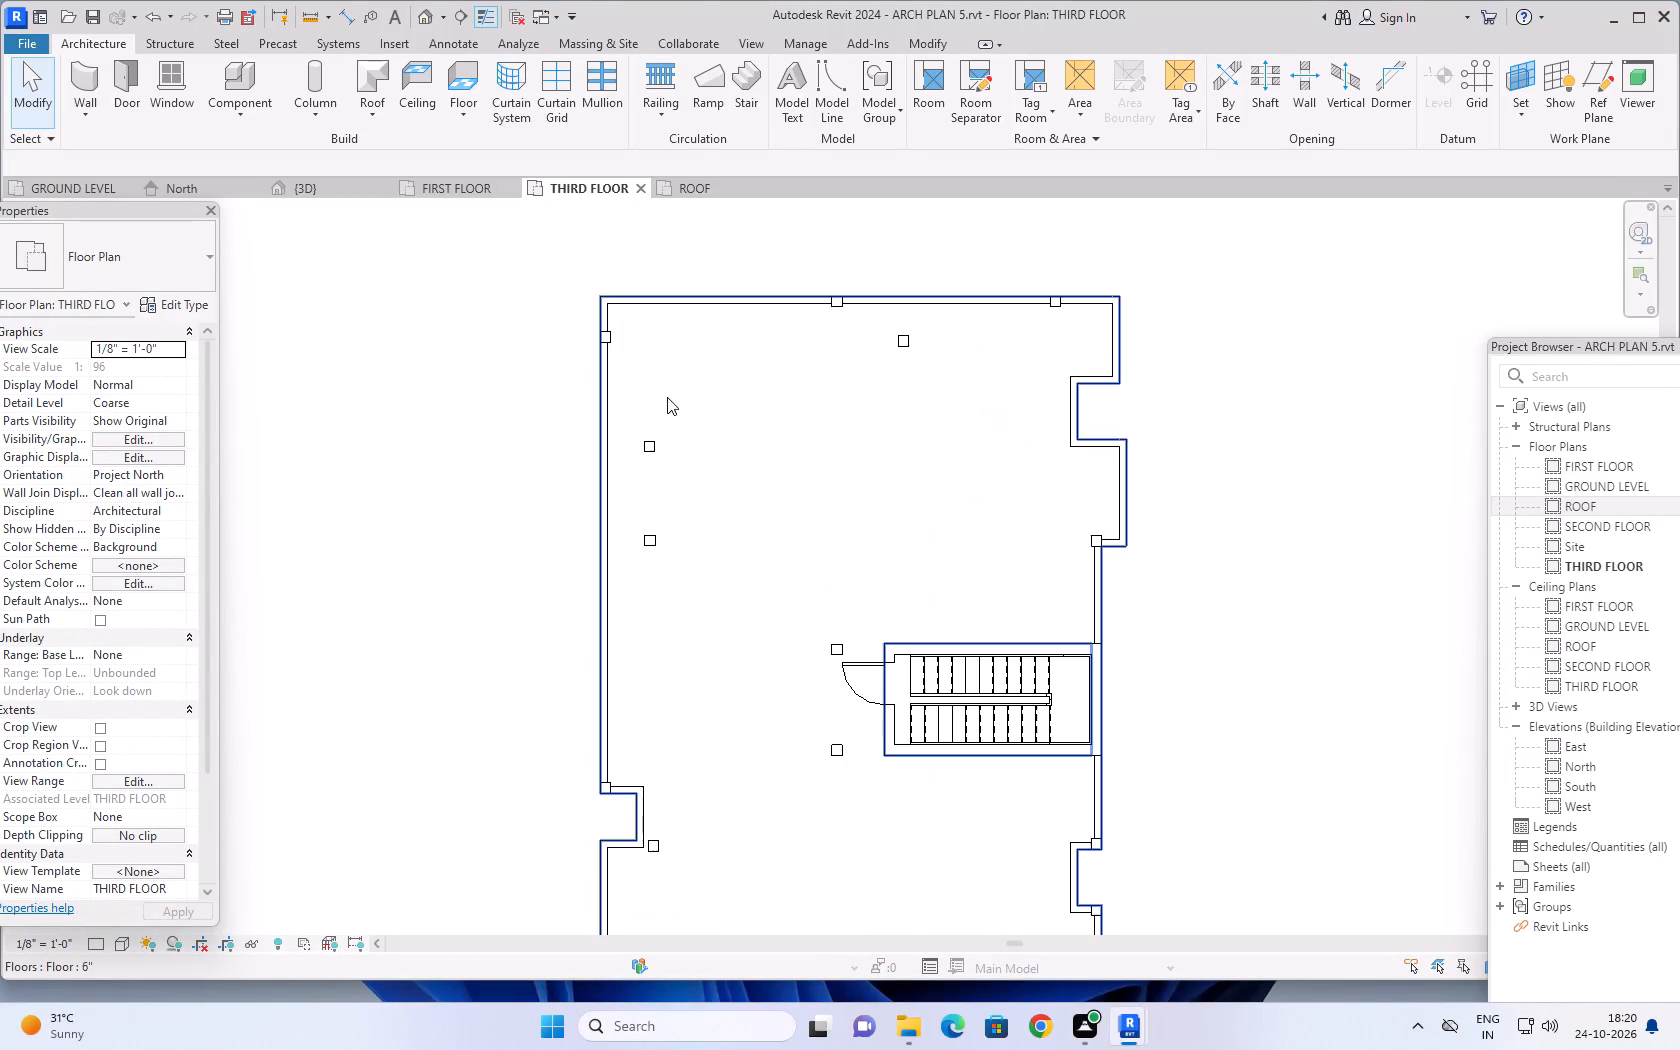
{"action": "left_click", "coordinate": [667, 78]}
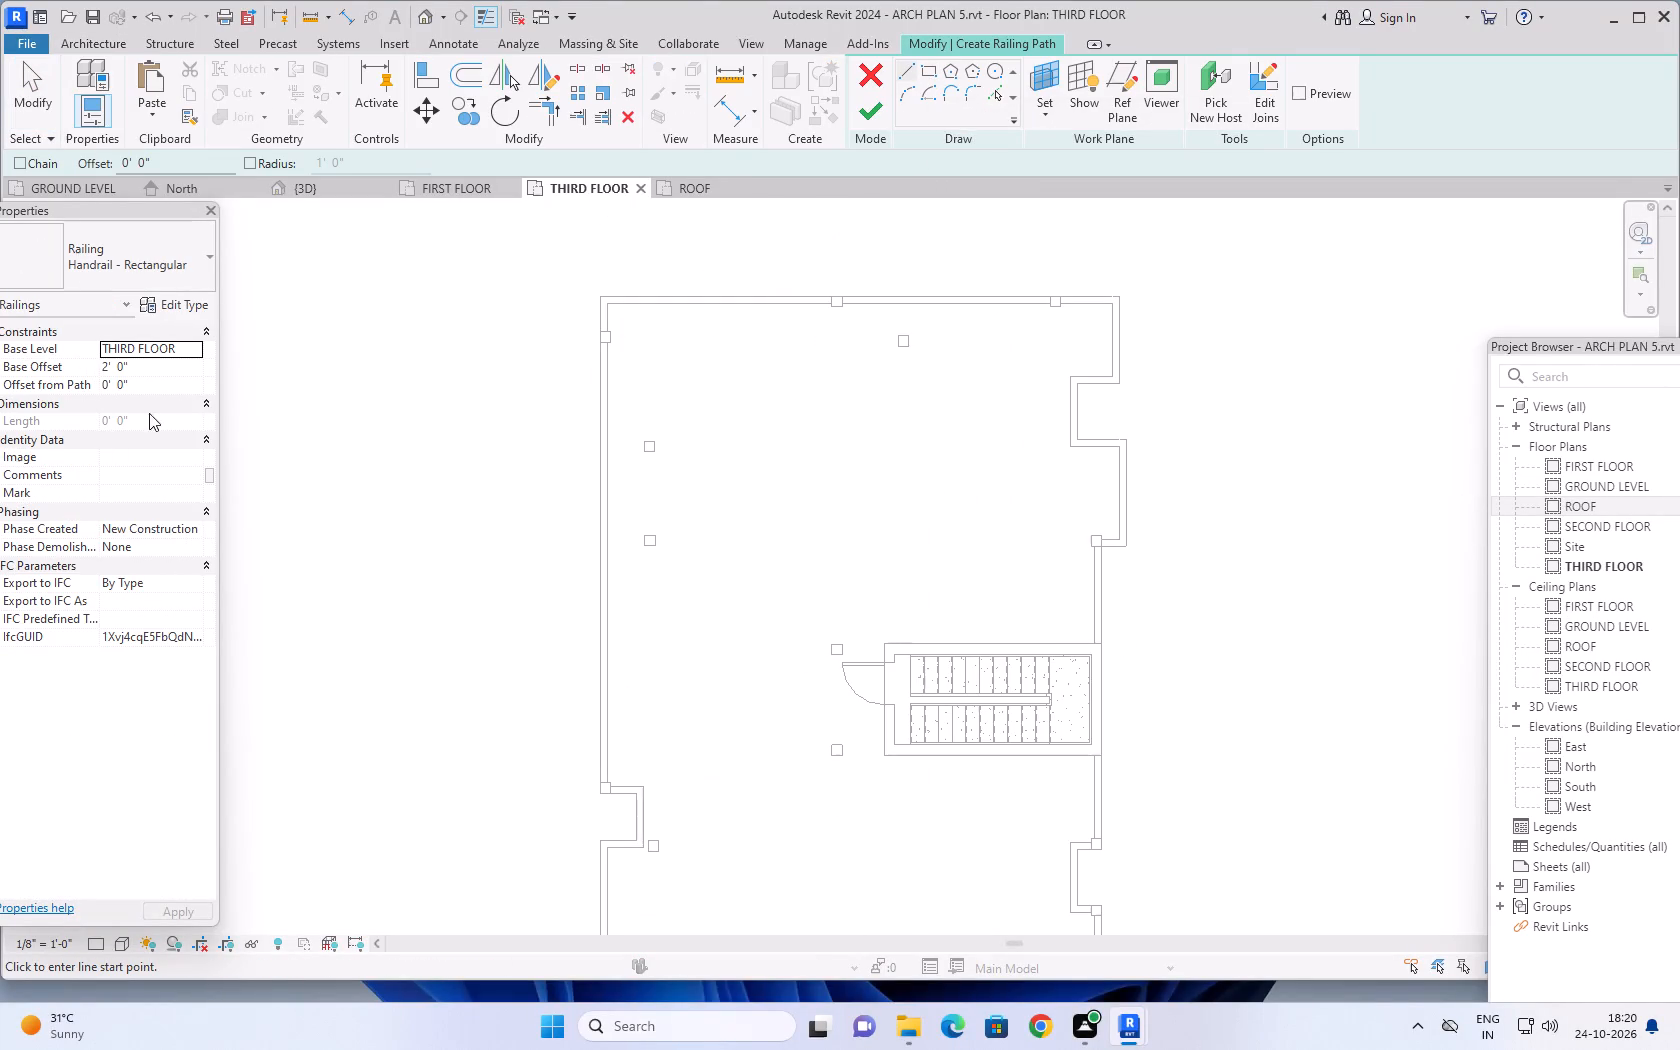
{"action": "left_click", "coordinate": [155, 372]}
{"action": "type", "text": "1.5'"}
{"action": "key", "text": "Return"}
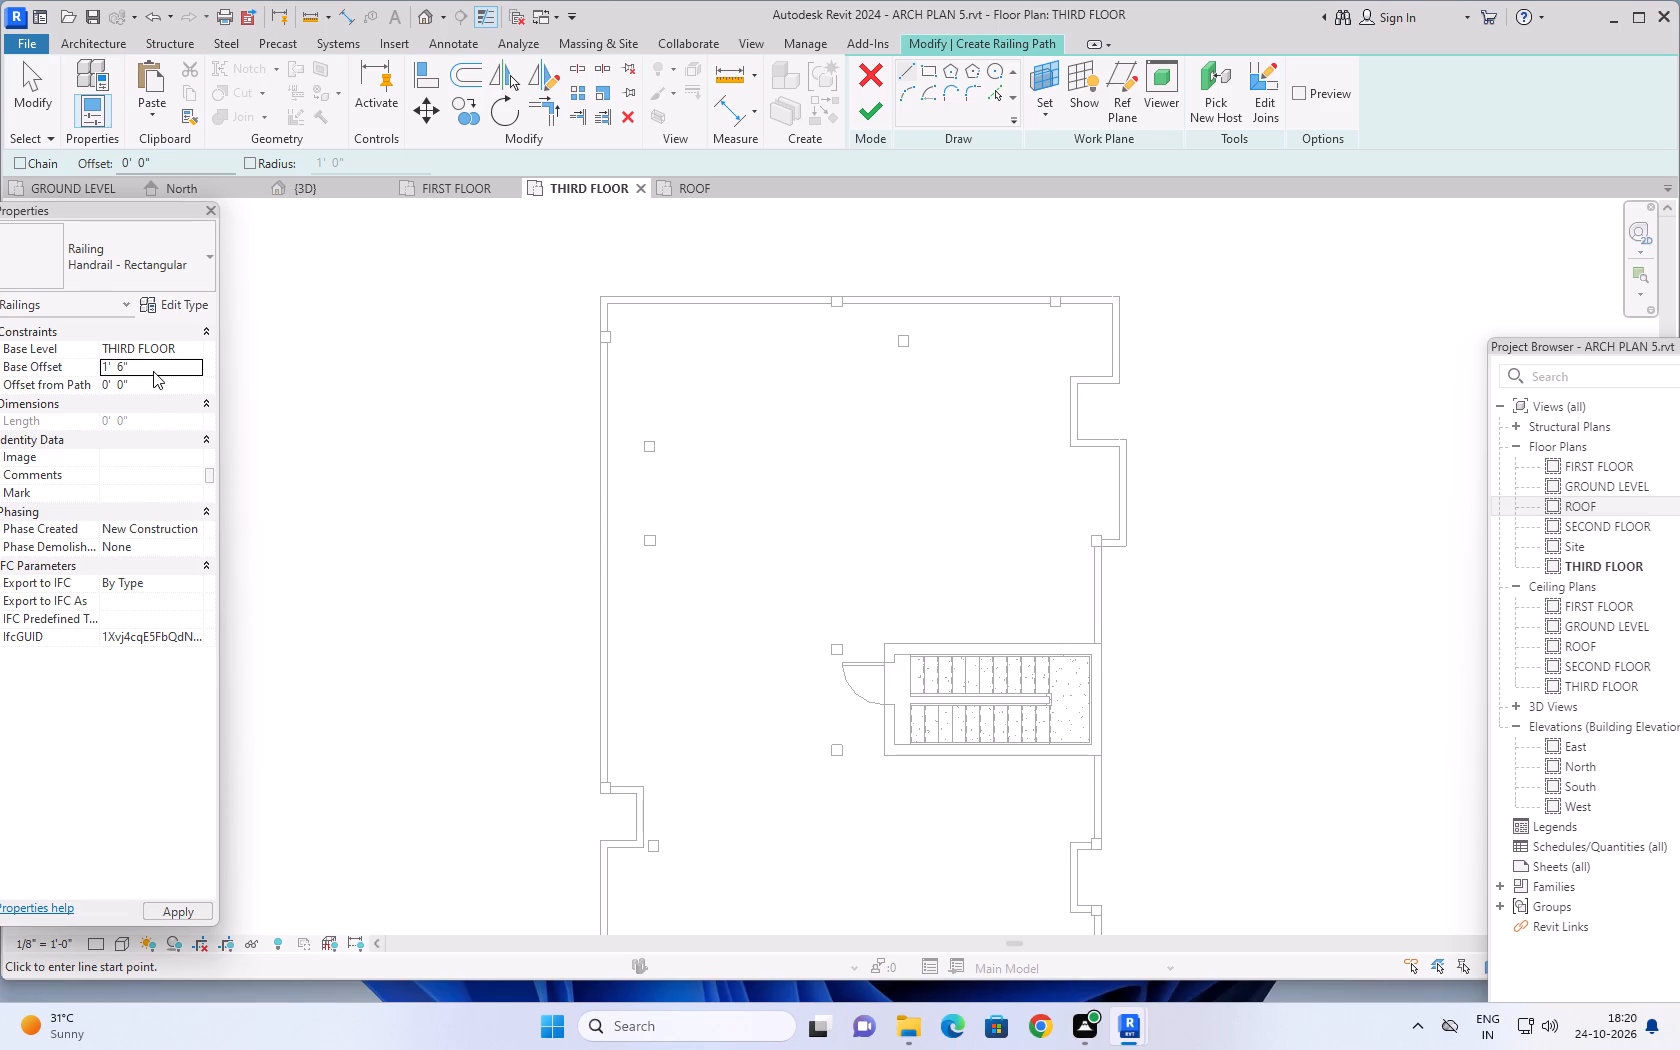
Draw the first railing path line along the left wall's centreline, from the rear-left column to the column at the left wall recess.
{"action": "scroll", "coordinate": [585, 362], "scroll_direction": "up", "scroll_amount": 4}
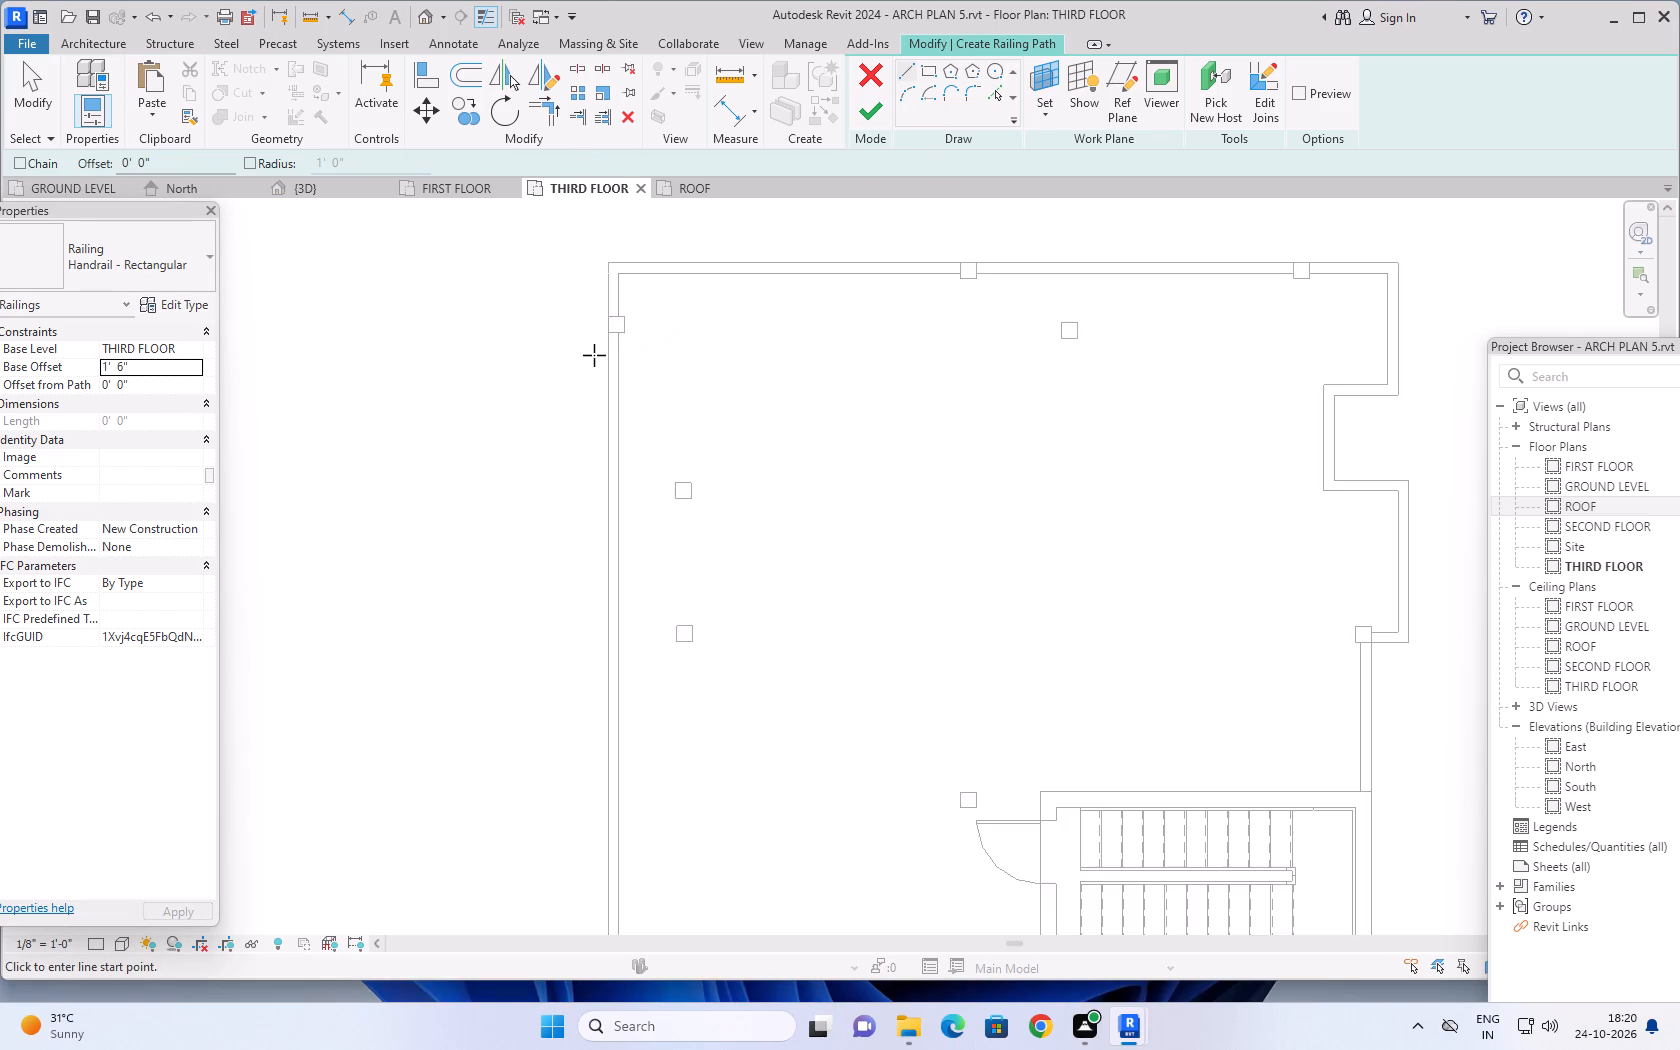
{"action": "scroll", "coordinate": [595, 354], "scroll_direction": "up", "scroll_amount": 8}
{"action": "left_click", "coordinate": [649, 292]}
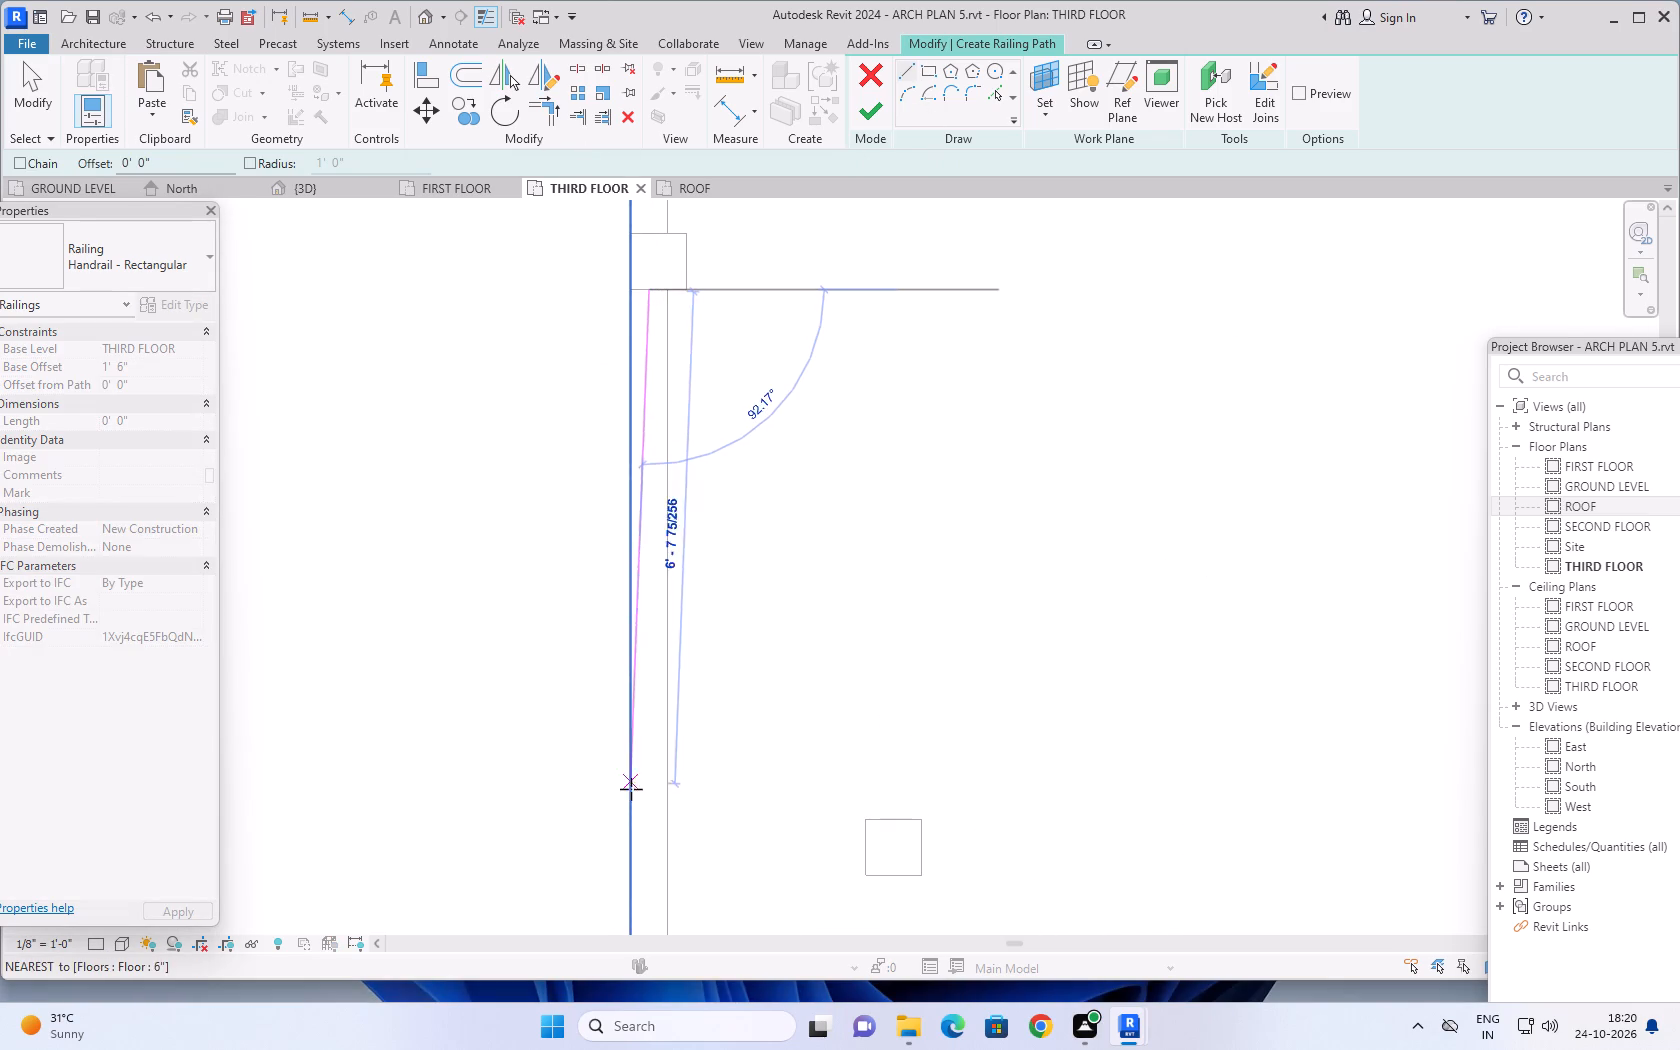
{"action": "scroll", "coordinate": [654, 827], "scroll_direction": "down", "scroll_amount": 5}
{"action": "middle_click_drag", "start_coordinate": [663, 905], "coordinate": [661, 441]}
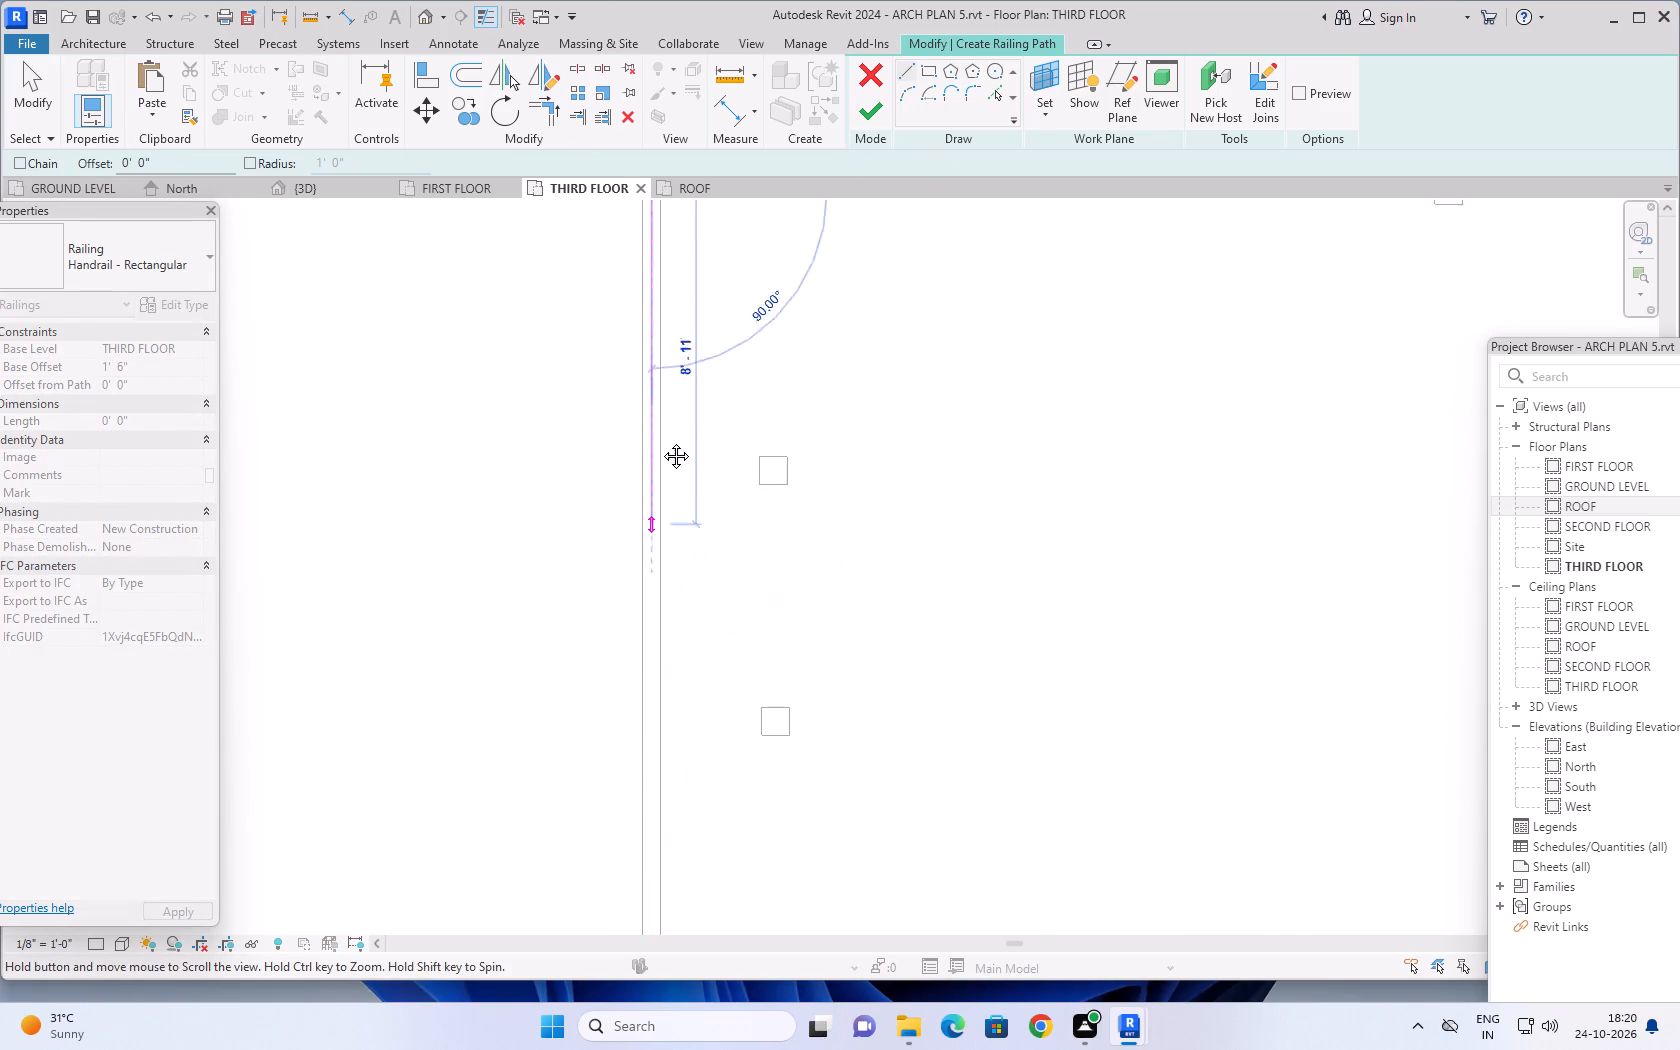
{"action": "middle_click_drag", "start_coordinate": [661, 441], "coordinate": [659, 362]}
{"action": "middle_click_drag", "start_coordinate": [647, 802], "coordinate": [643, 293]}
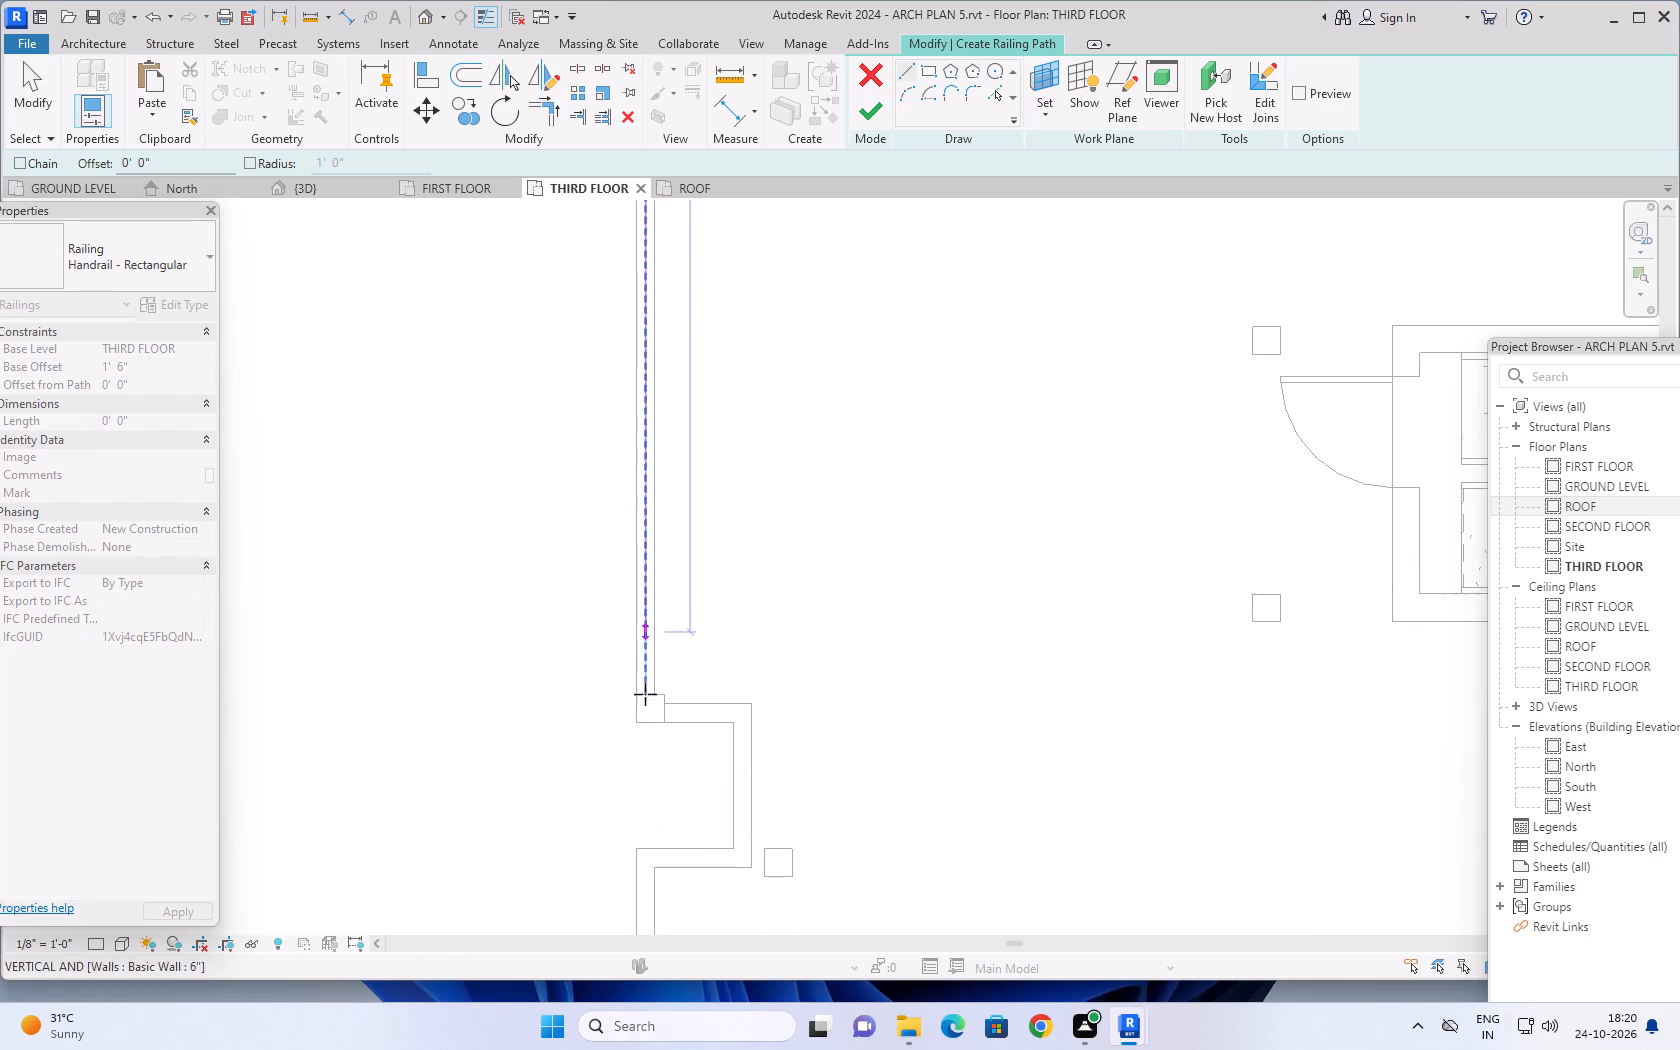
{"action": "scroll", "coordinate": [645, 684], "scroll_direction": "up", "scroll_amount": 7}
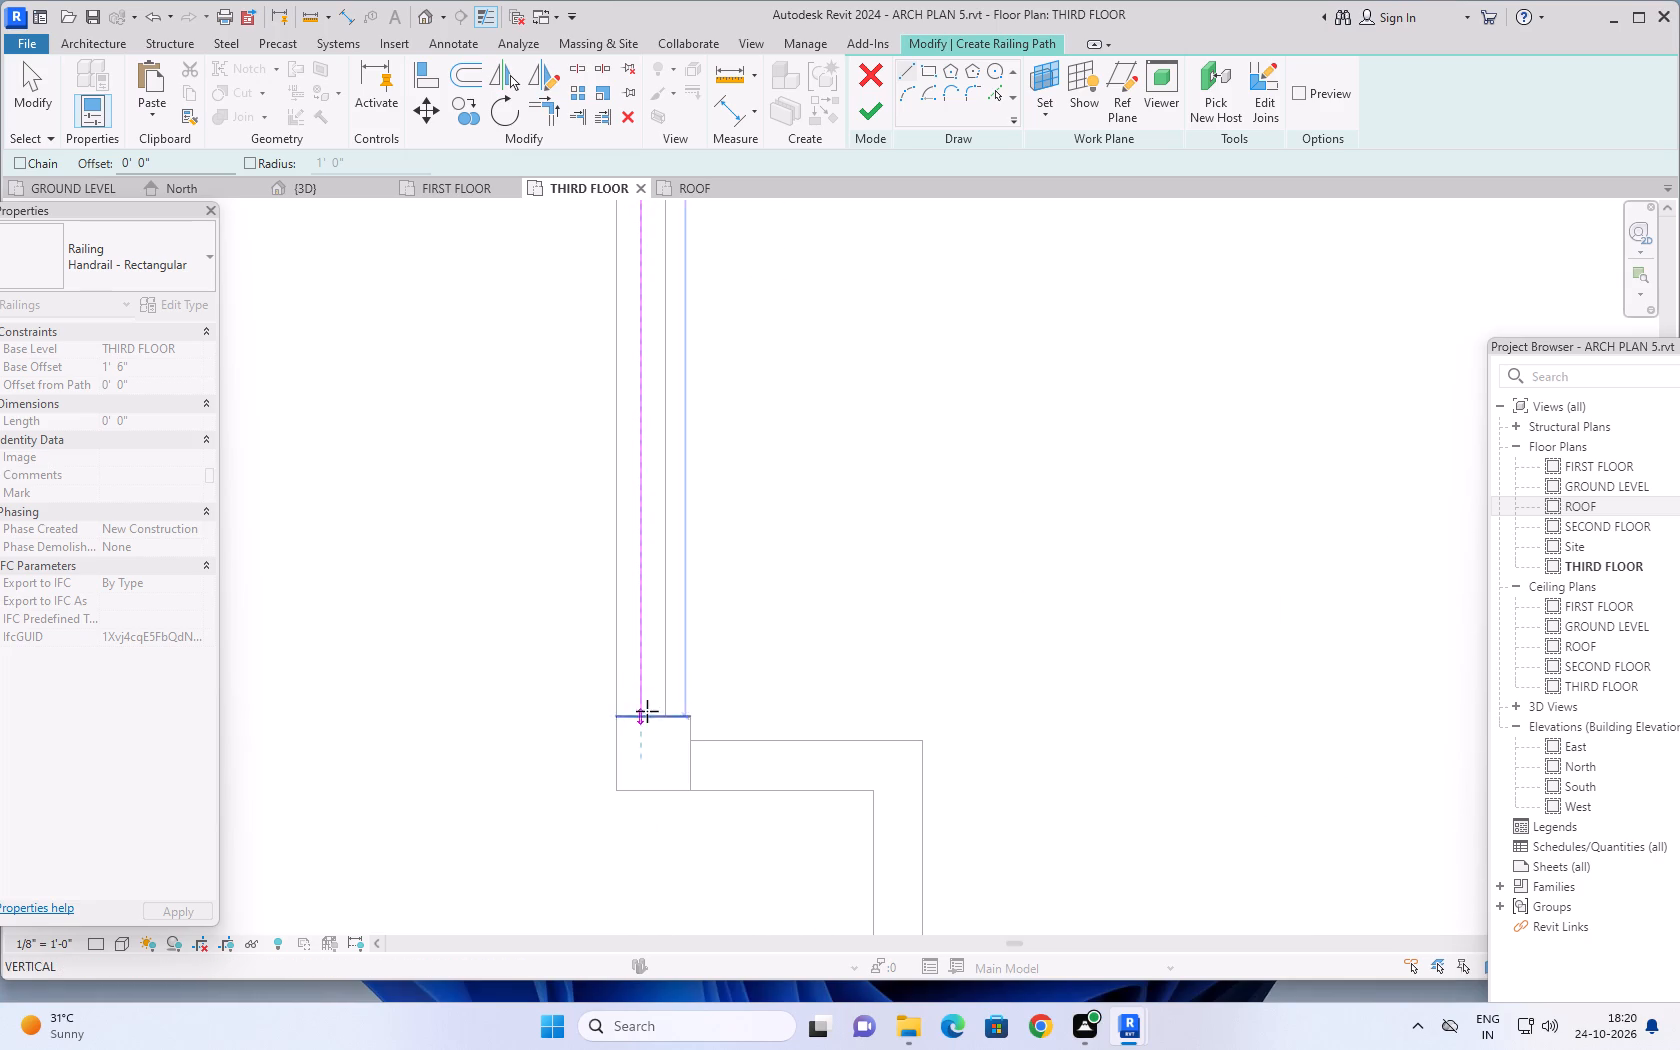
{"action": "left_click", "coordinate": [642, 714]}
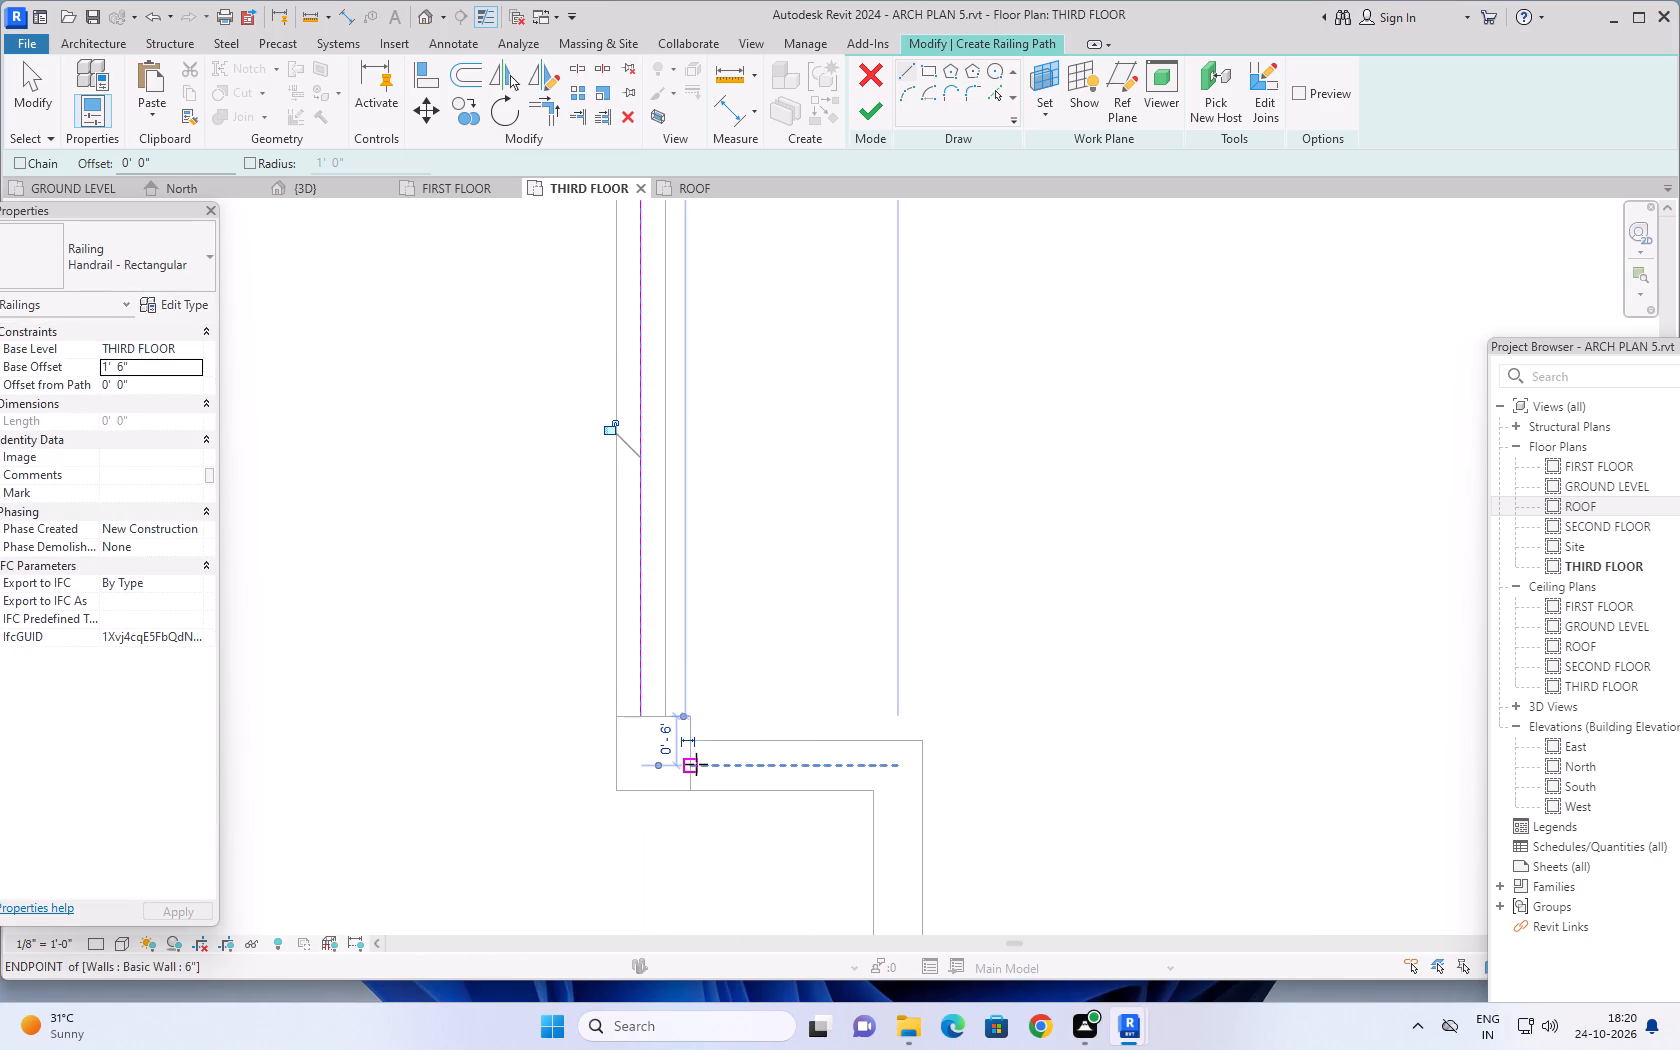
Trace the railing path around the left wall recess with centreline segments of about 2'-1", 3'-11" and 2'-7".
{"action": "left_click", "coordinate": [696, 764]}
{"action": "left_click", "coordinate": [894, 767]}
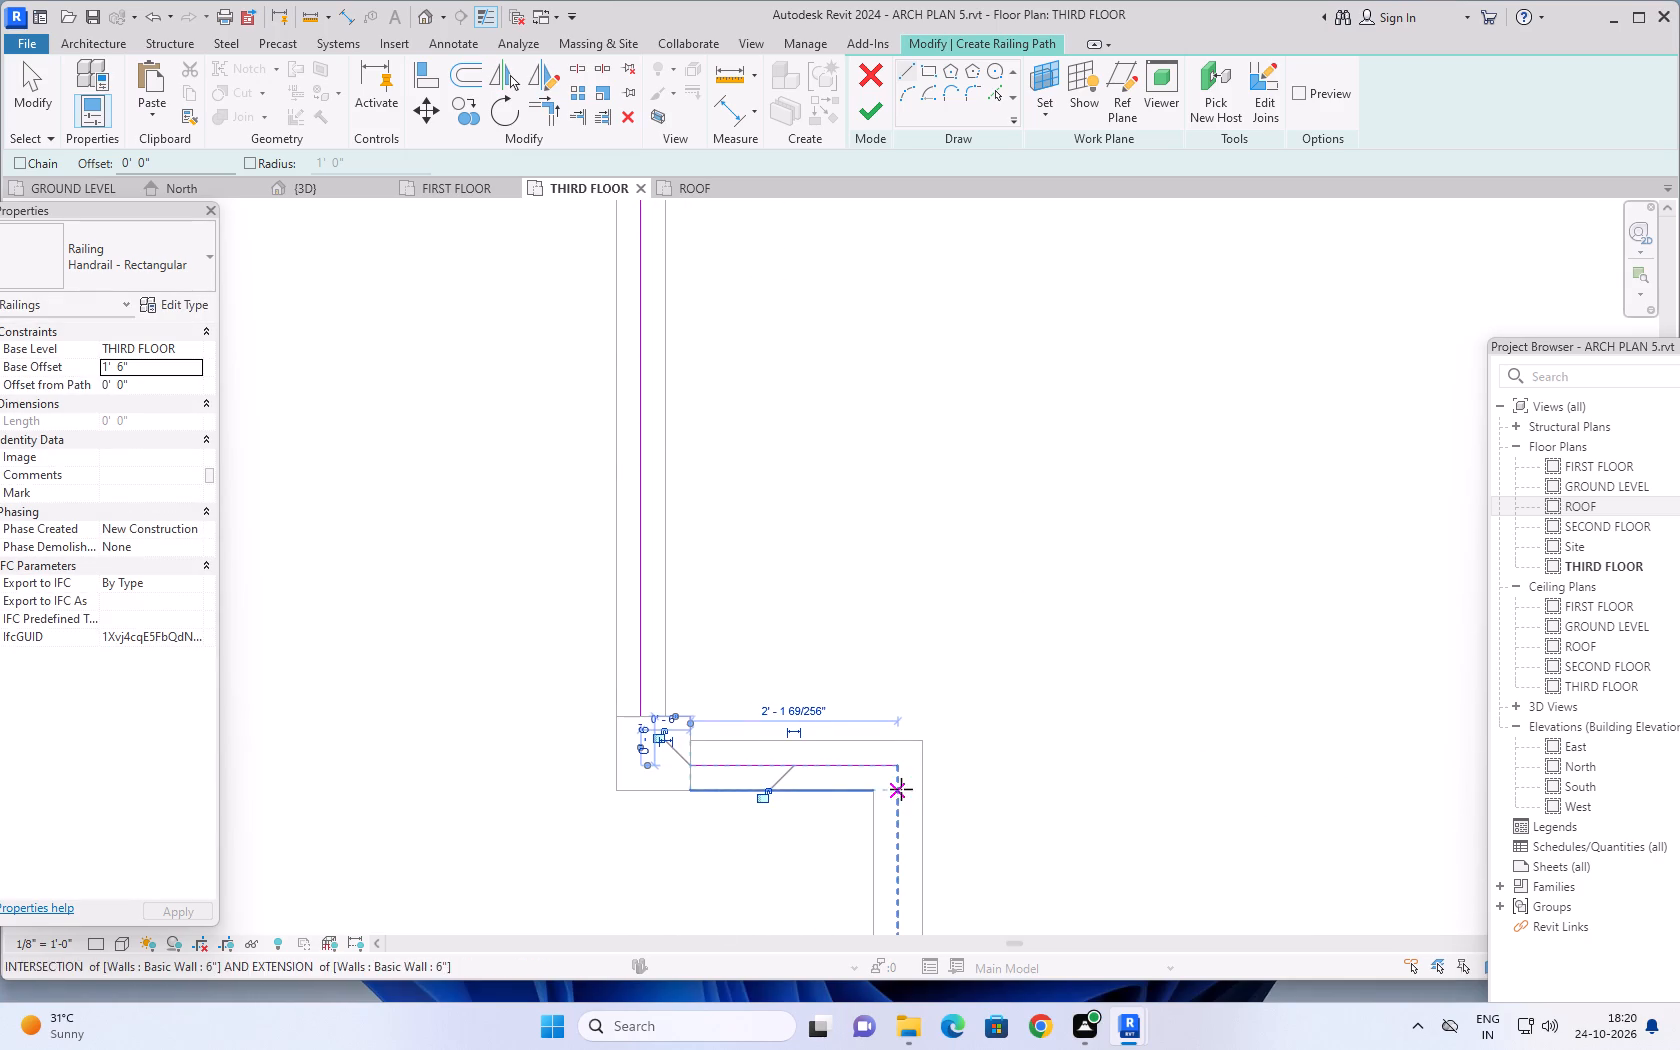
{"action": "left_click", "coordinate": [894, 769]}
{"action": "scroll", "coordinate": [902, 904], "scroll_direction": "down", "scroll_amount": 6}
{"action": "middle_click_drag", "start_coordinate": [901, 897], "coordinate": [897, 831]}
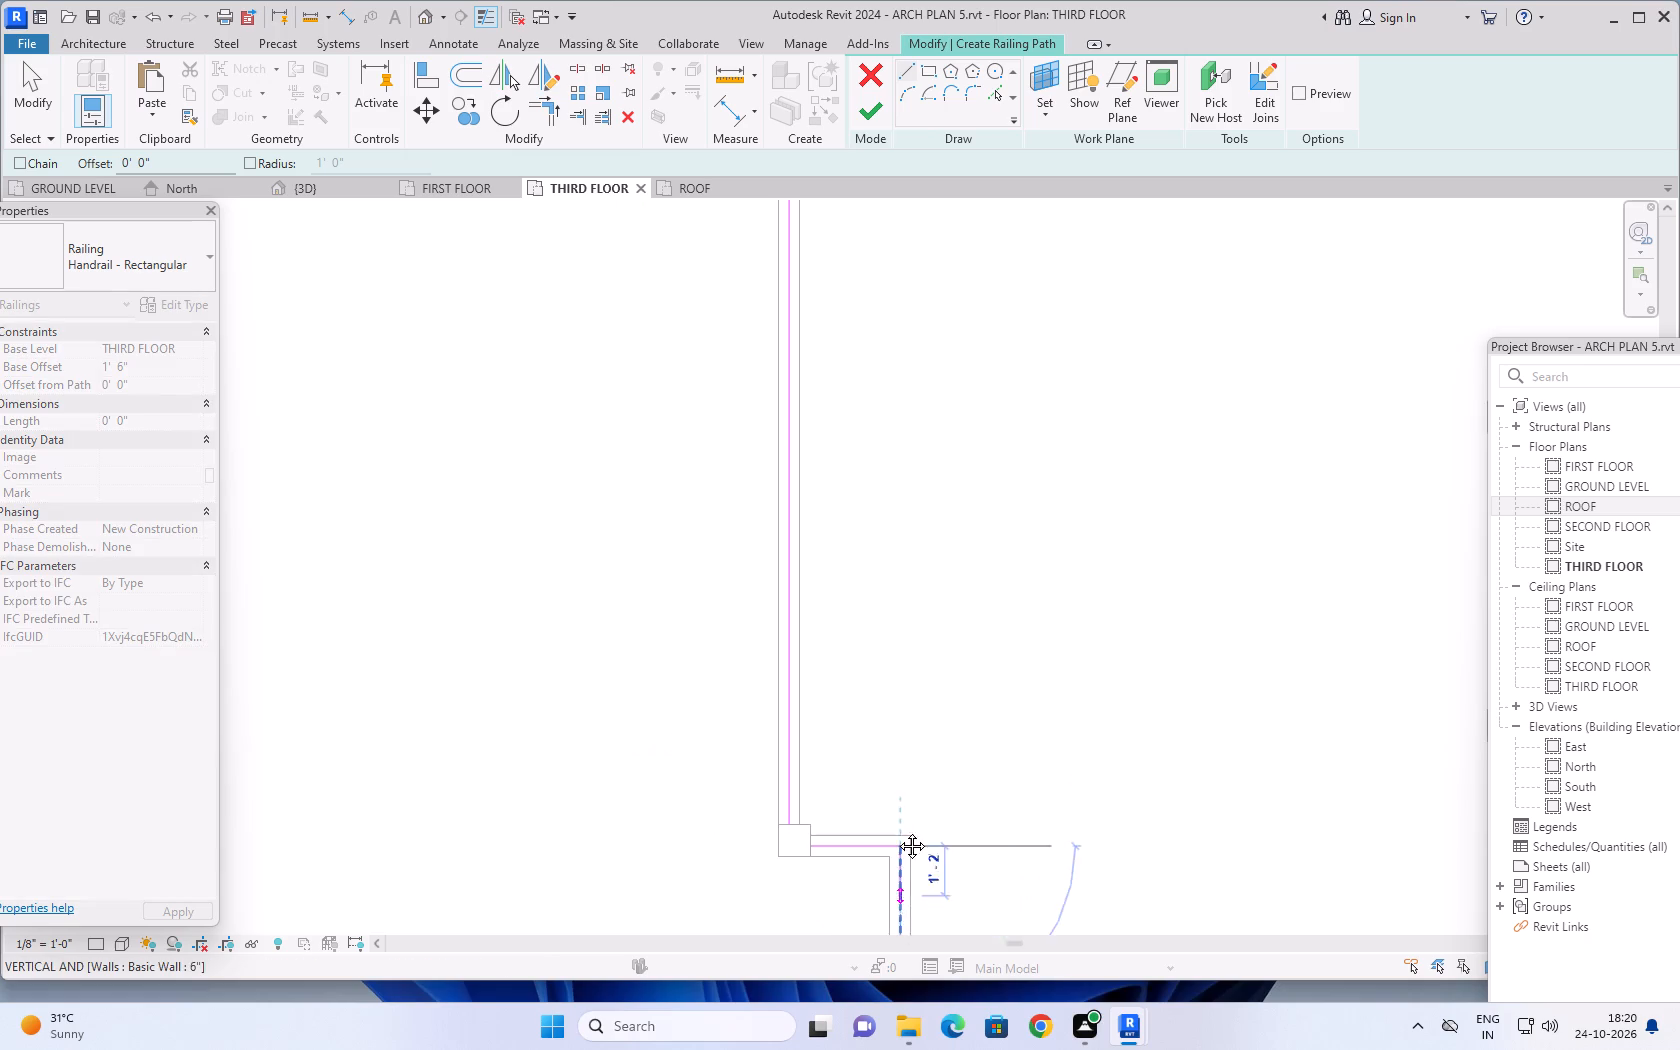
{"action": "middle_click_drag", "start_coordinate": [897, 831], "coordinate": [869, 239]}
{"action": "middle_click_drag", "start_coordinate": [868, 369], "coordinate": [858, 642]}
{"action": "scroll", "coordinate": [853, 625], "scroll_direction": "up", "scroll_amount": 9}
{"action": "left_click", "coordinate": [858, 635]}
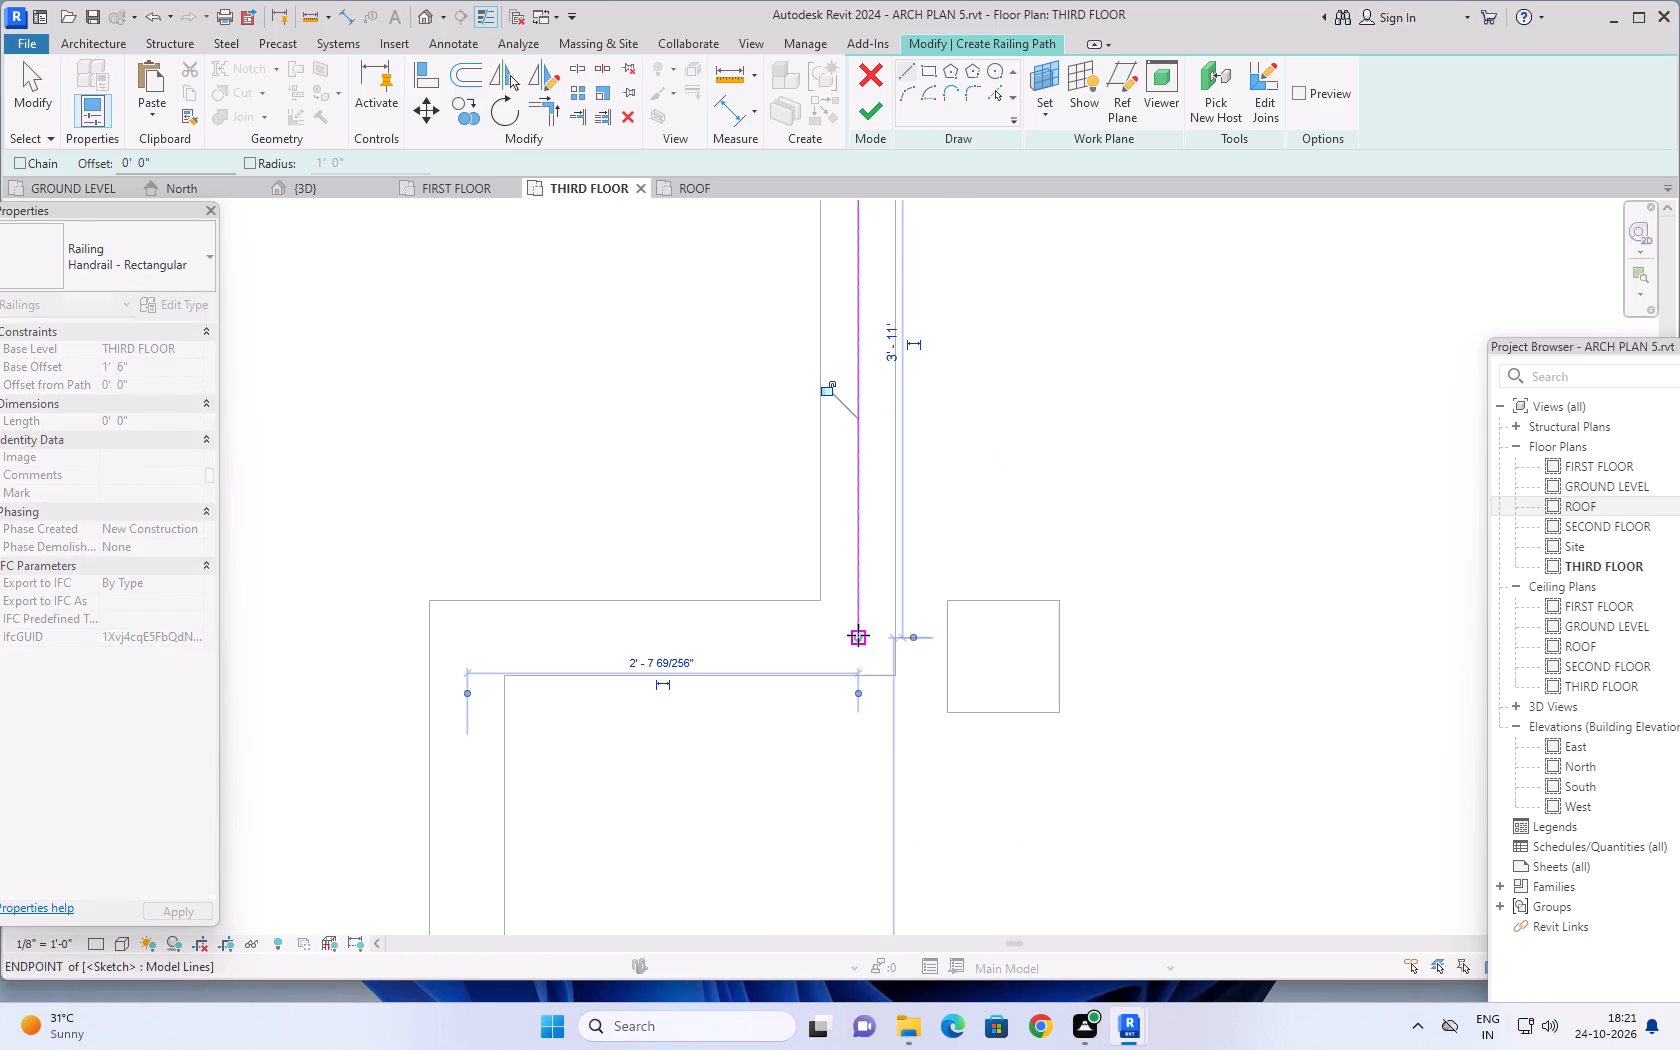
{"action": "left_click", "coordinate": [859, 634]}
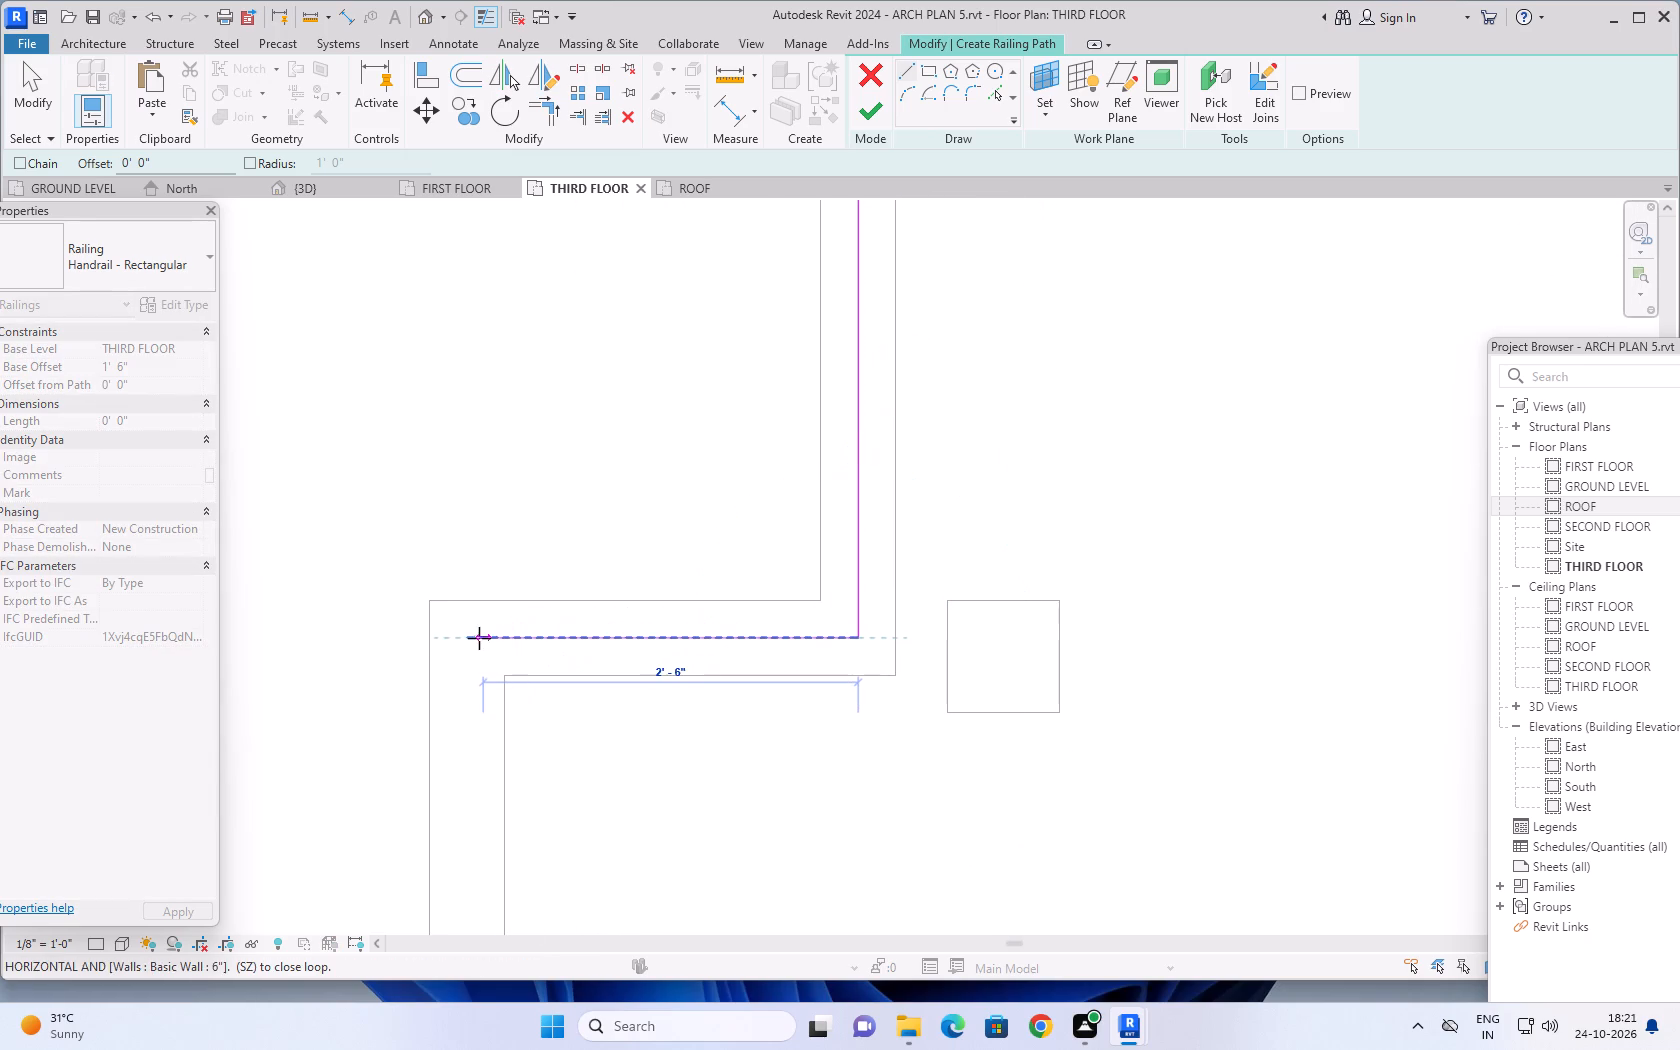
{"action": "left_click", "coordinate": [474, 638]}
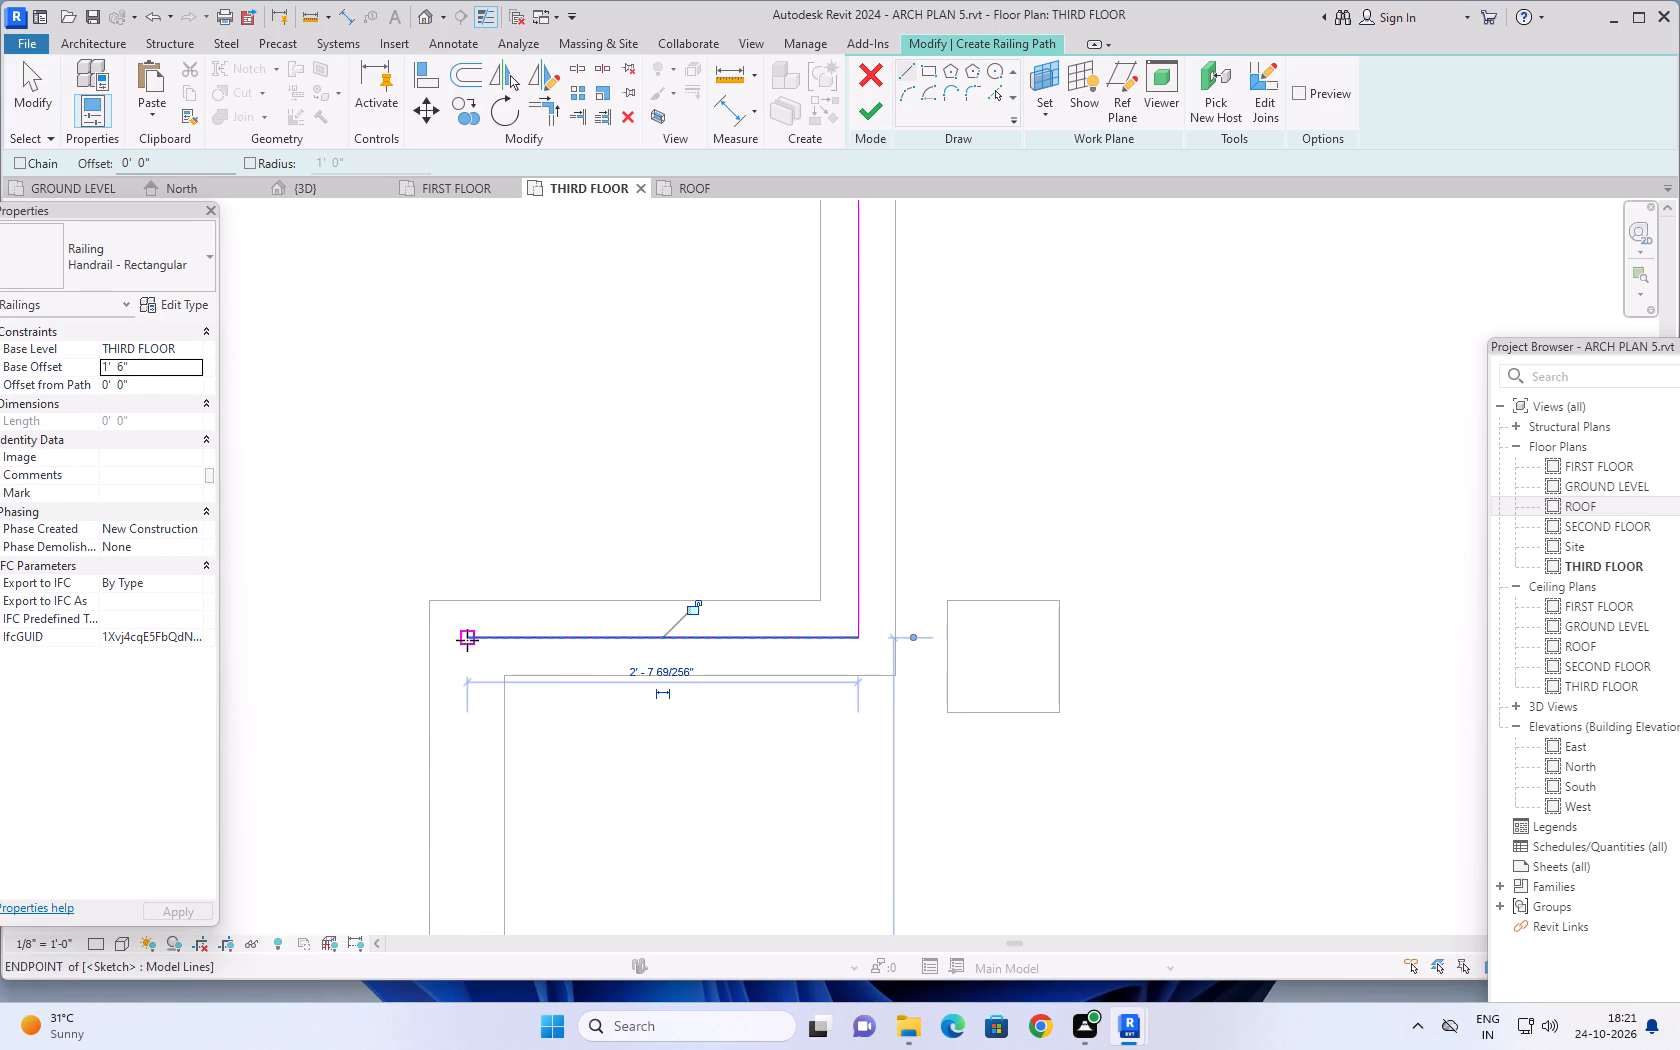
Draw the railing path along the left wall's centreline from the recess's front corner to the rear face of the front-left column.
{"action": "left_click", "coordinate": [467, 640]}
{"action": "scroll", "coordinate": [471, 812], "scroll_direction": "down", "scroll_amount": 8}
{"action": "middle_click_drag", "start_coordinate": [471, 839], "coordinate": [461, 375]}
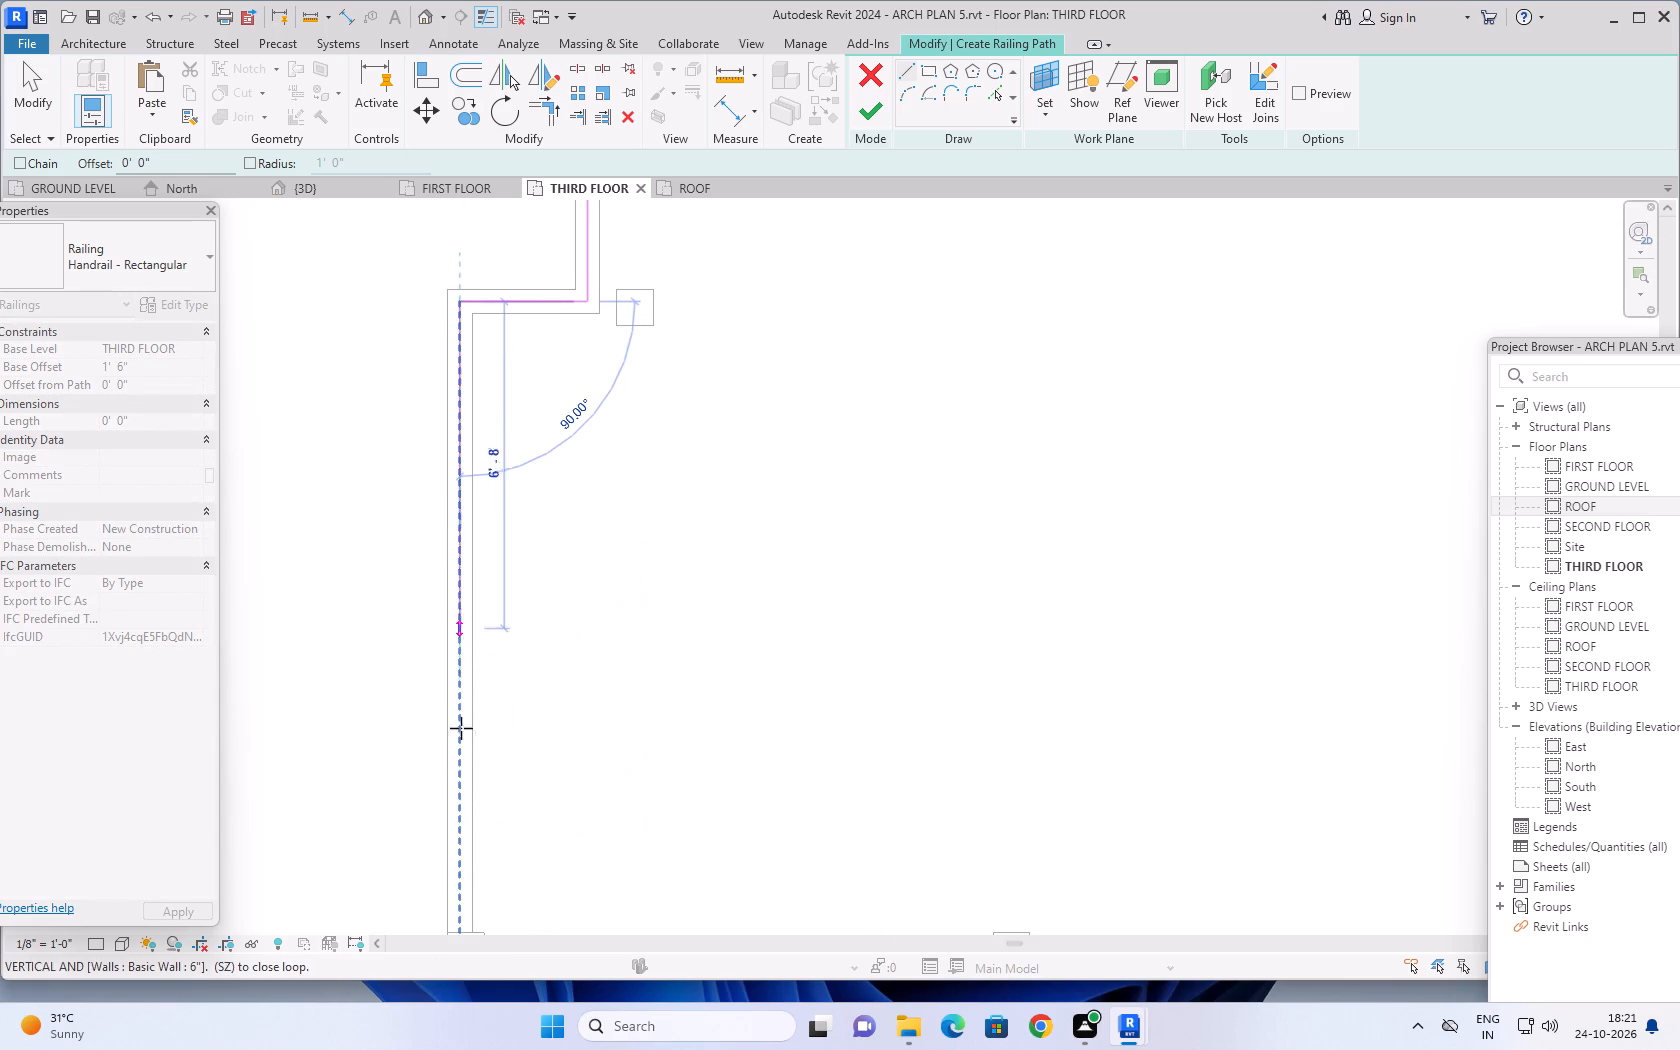
{"action": "scroll", "coordinate": [456, 818], "scroll_direction": "down", "scroll_amount": 2}
{"action": "middle_click_drag", "start_coordinate": [453, 831], "coordinate": [440, 499]}
{"action": "scroll", "coordinate": [447, 538], "scroll_direction": "up", "scroll_amount": 8}
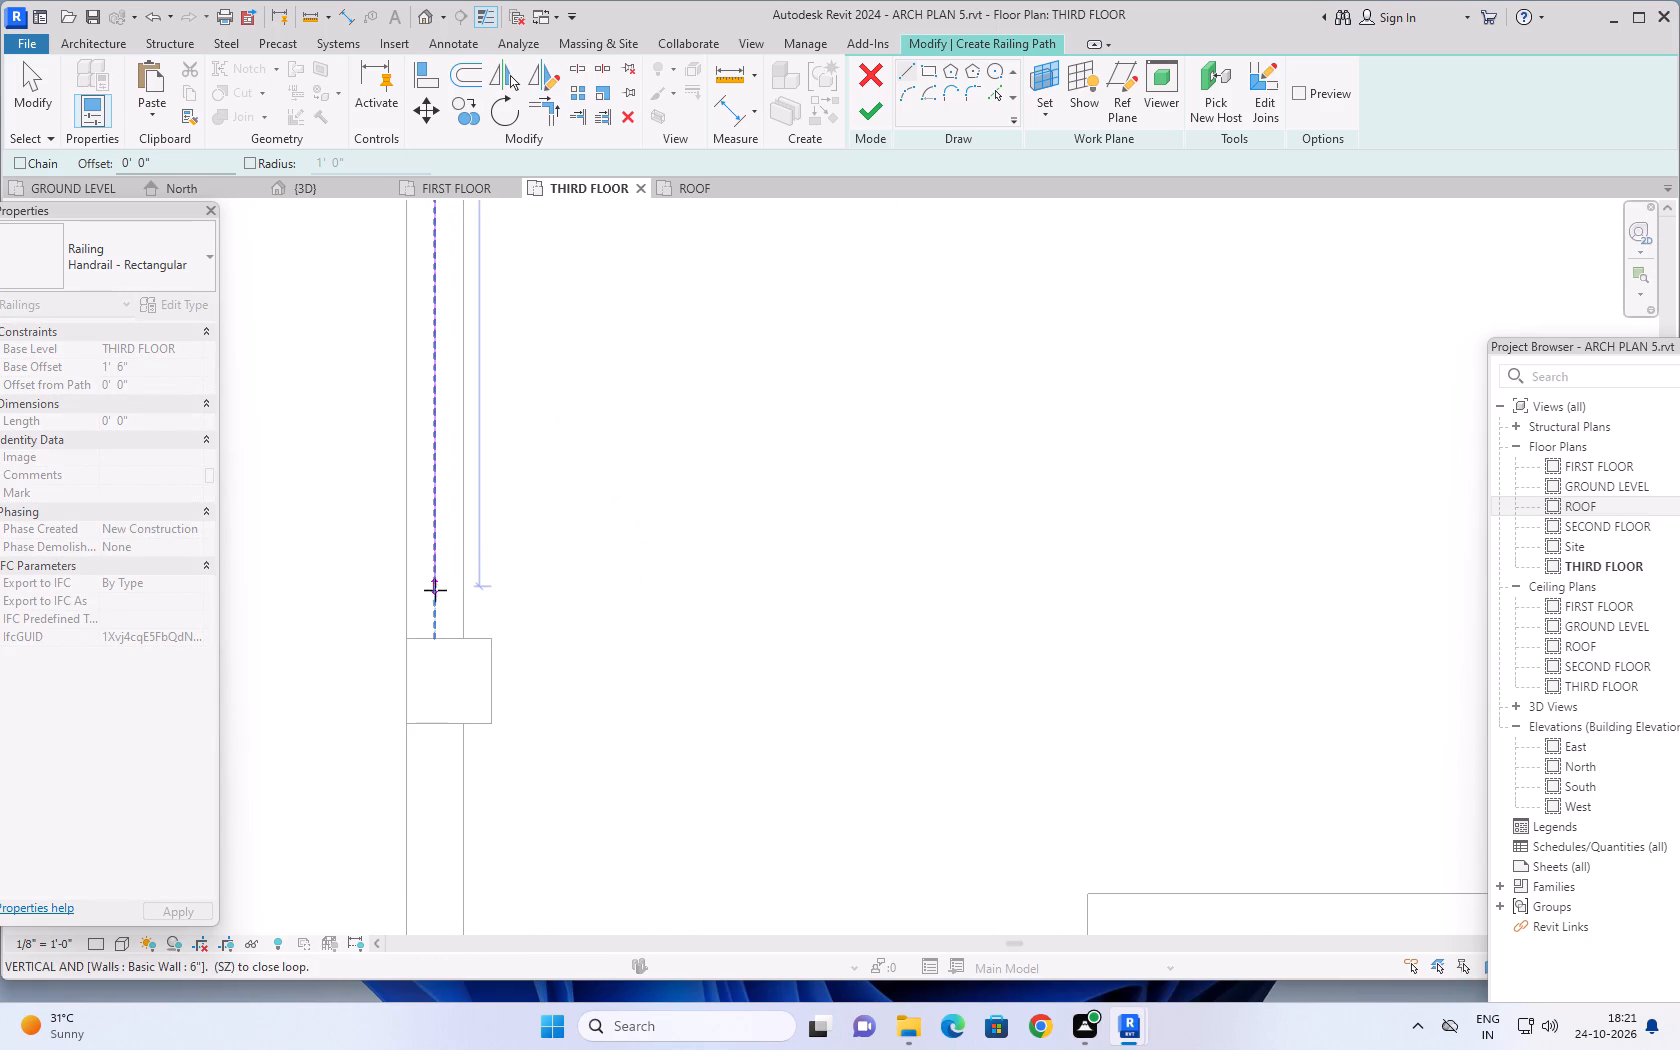
{"action": "left_click", "coordinate": [434, 637]}
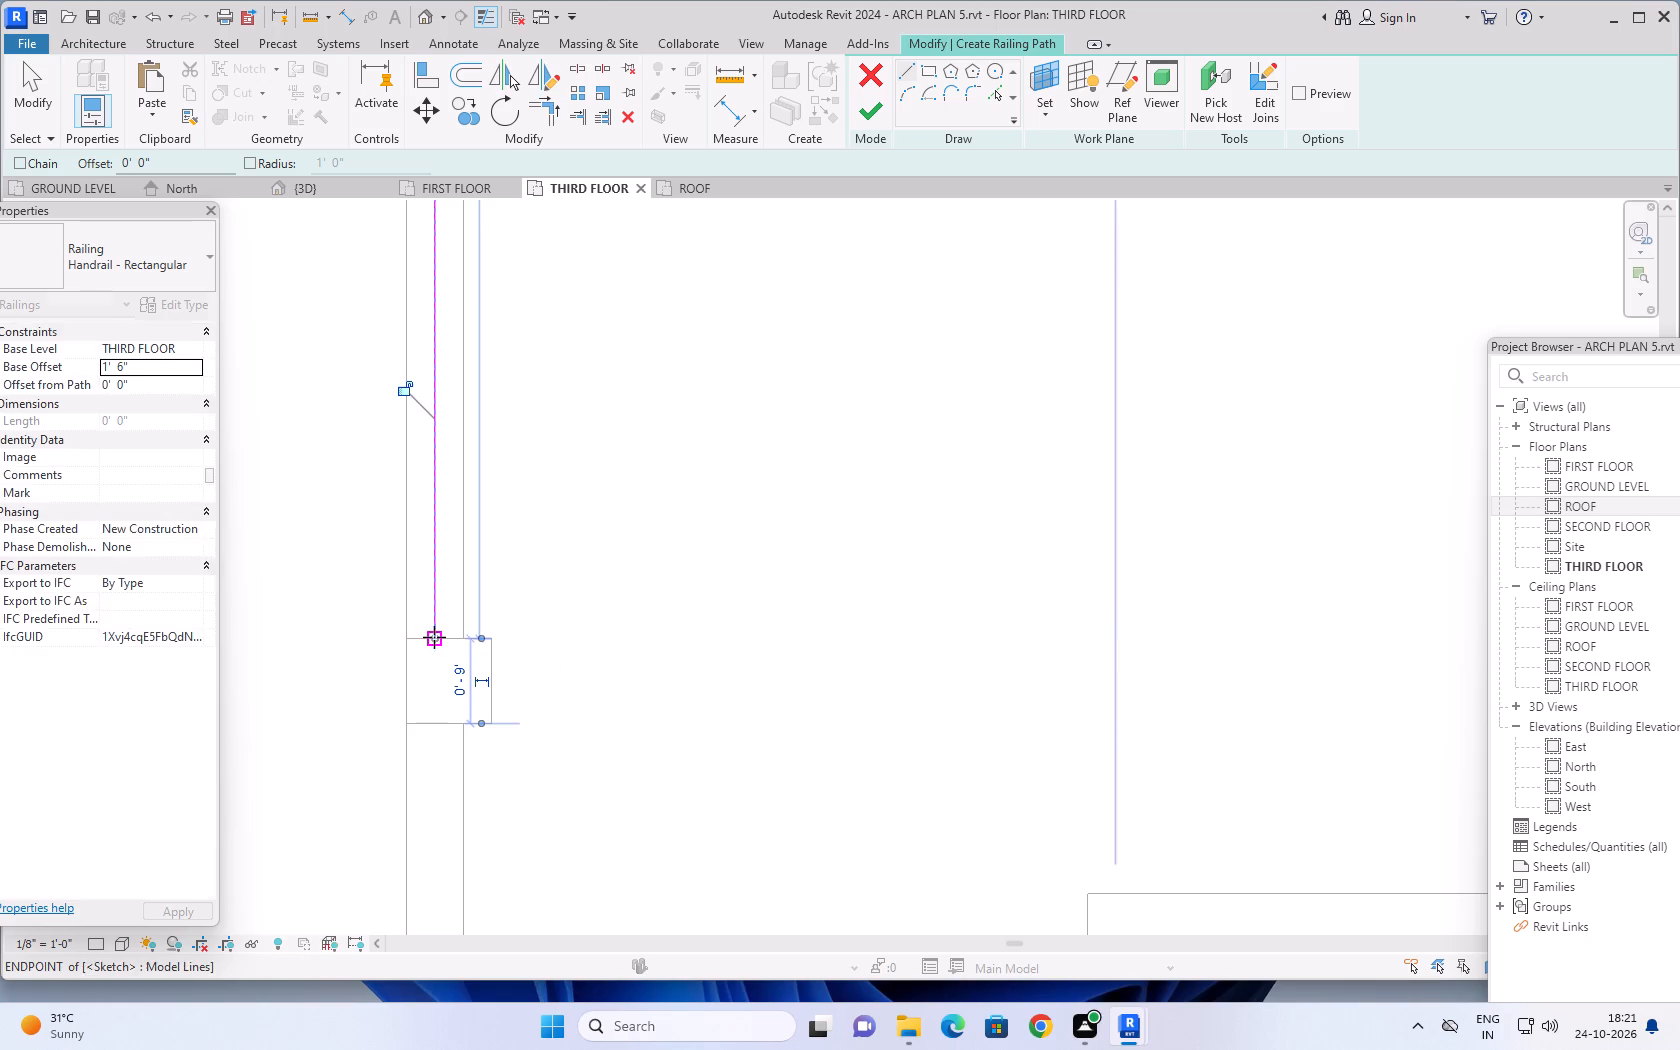
Continue the railing path from the front-left column around the front-left corner, with segments of about 3'-0", 6'-0" and 1'-3".
{"action": "scroll", "coordinate": [715, 624], "scroll_direction": "down", "scroll_amount": 2}
{"action": "middle_click_drag", "start_coordinate": [688, 666], "coordinate": [724, 486]}
{"action": "scroll", "coordinate": [528, 526], "scroll_direction": "up", "scroll_amount": 3}
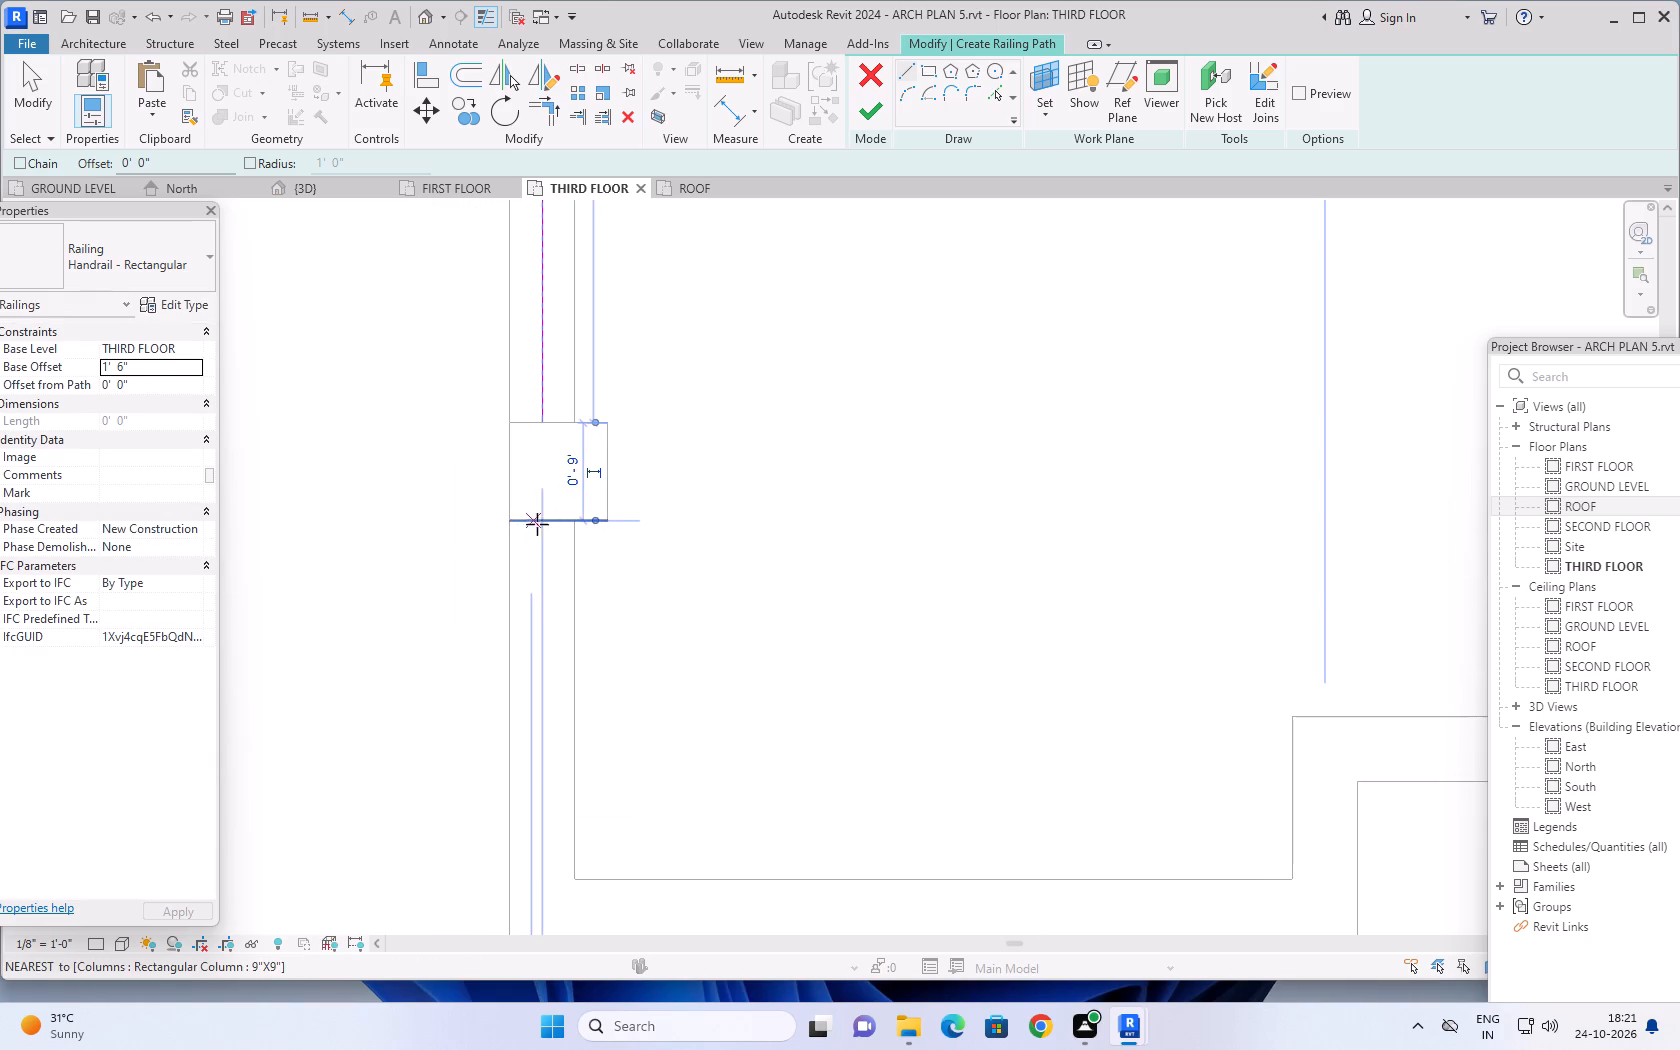
{"action": "left_click", "coordinate": [540, 521]}
{"action": "scroll", "coordinate": [539, 740], "scroll_direction": "down", "scroll_amount": 3}
{"action": "middle_click_drag", "start_coordinate": [531, 752], "coordinate": [538, 578]}
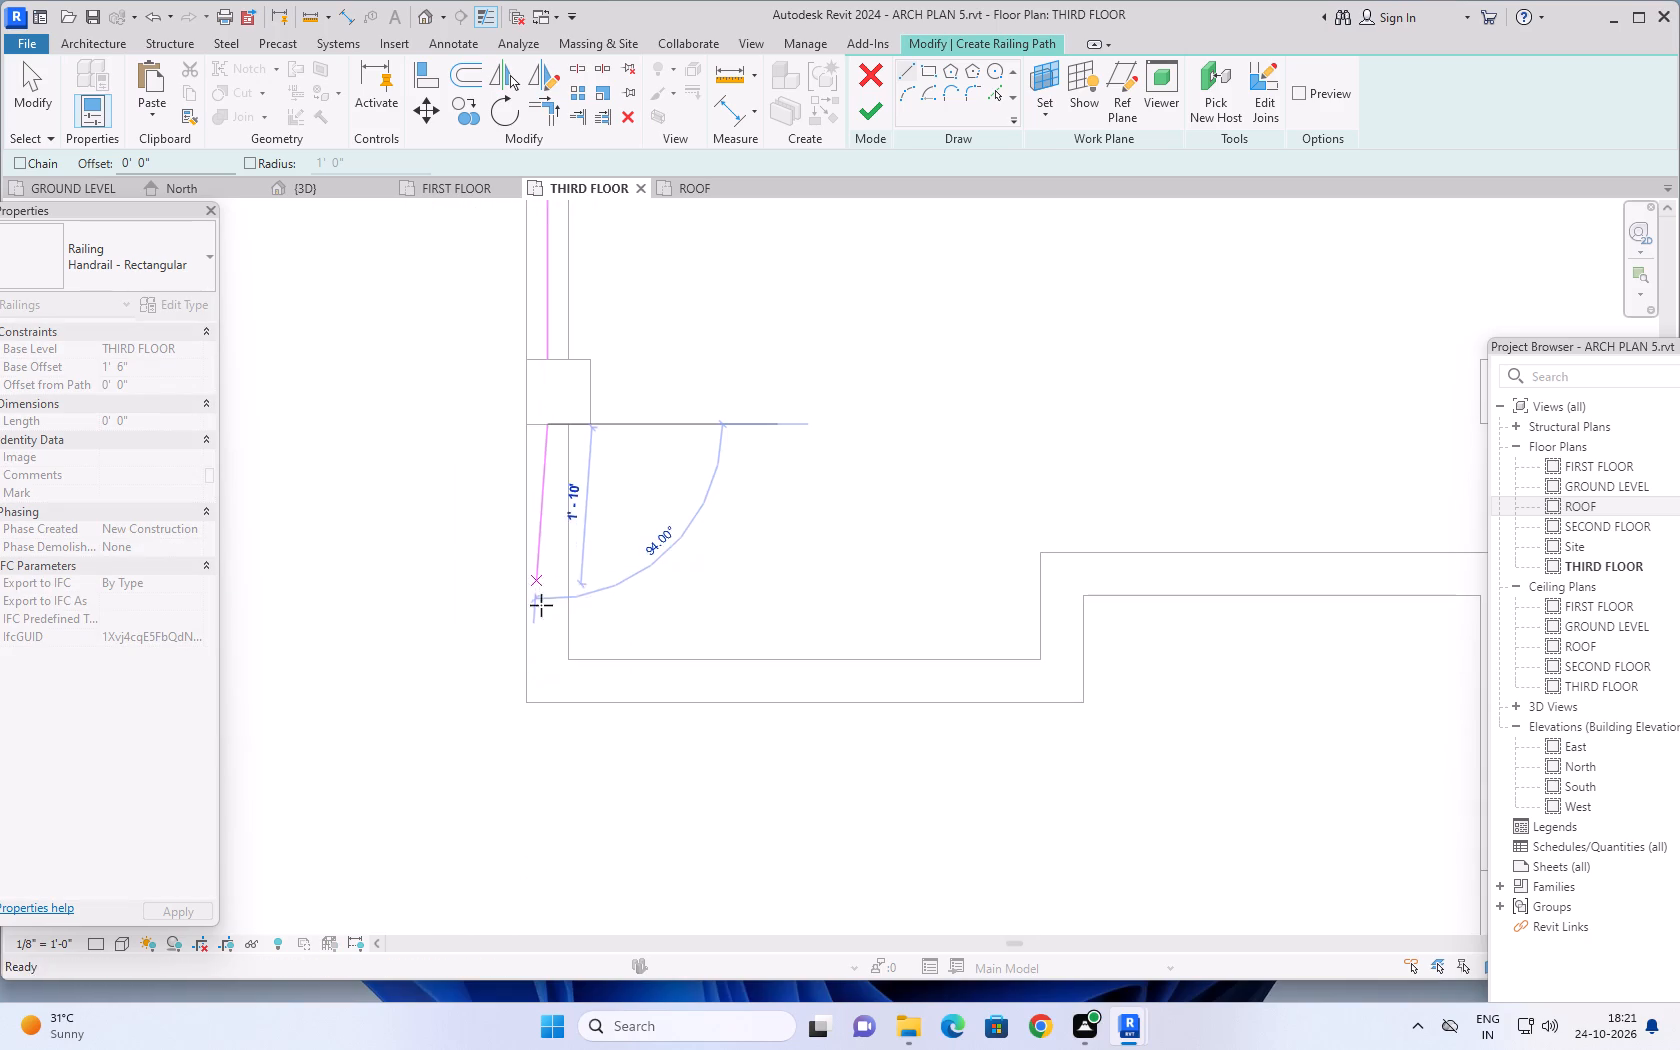
{"action": "left_click", "coordinate": [548, 679]}
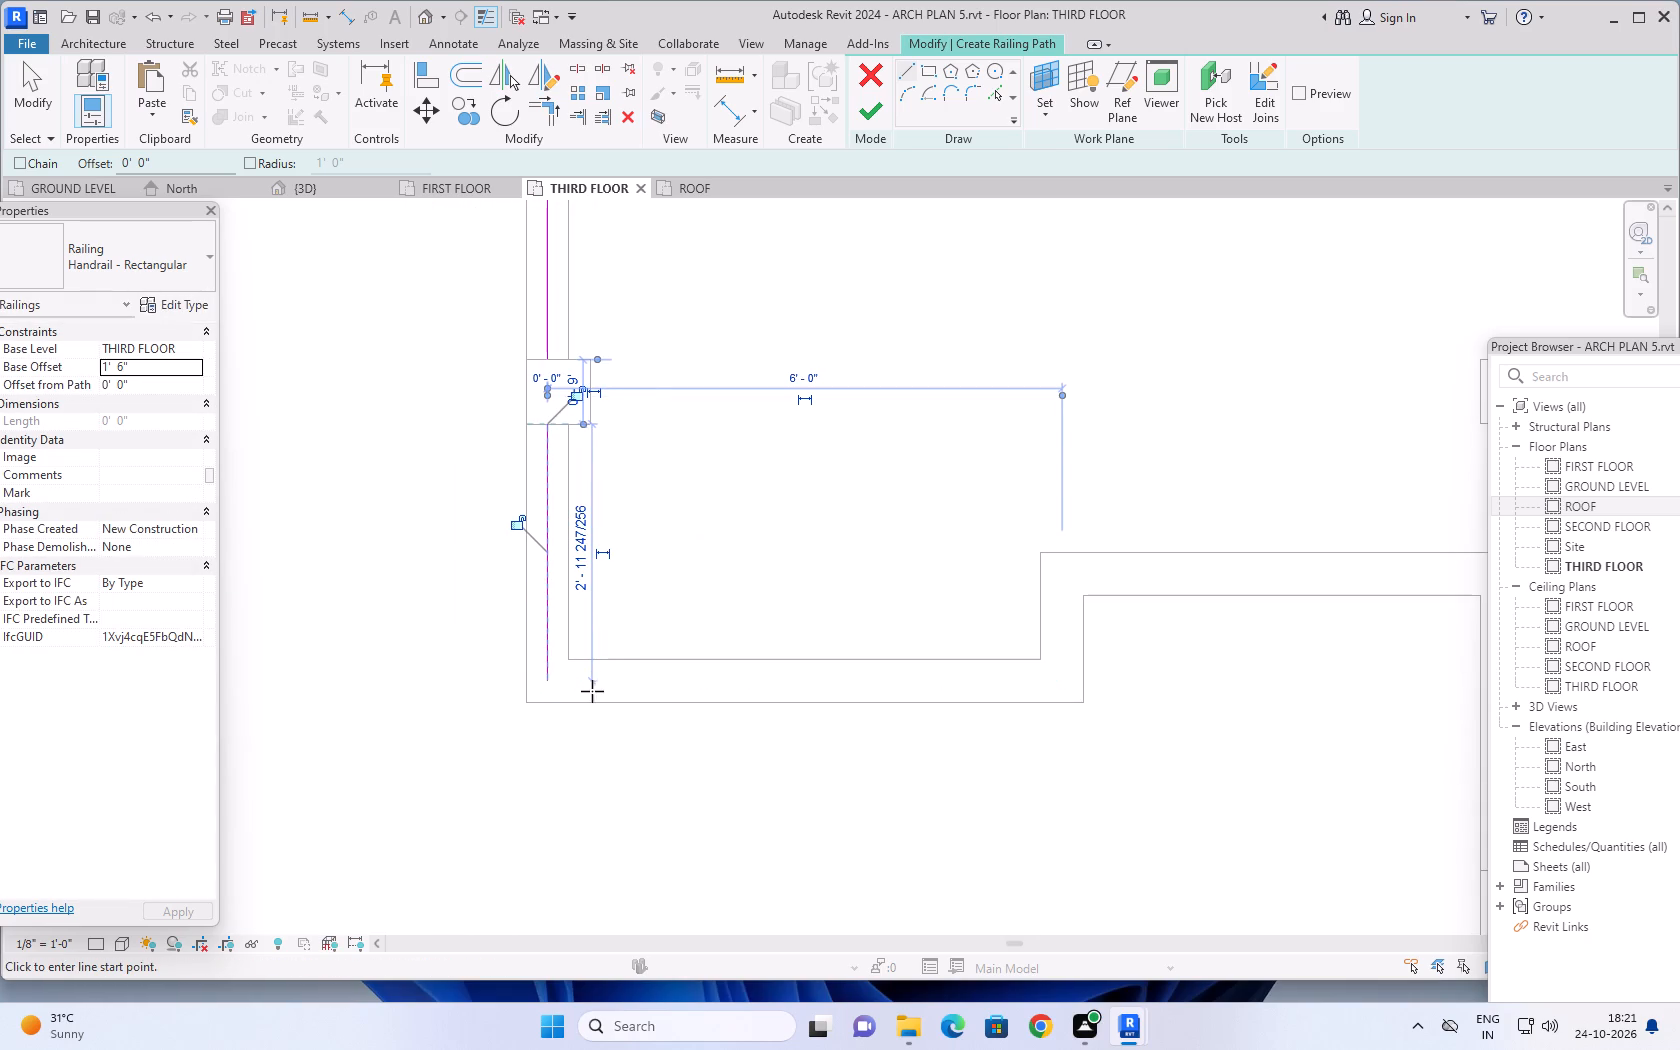
{"action": "left_click", "coordinate": [548, 681]}
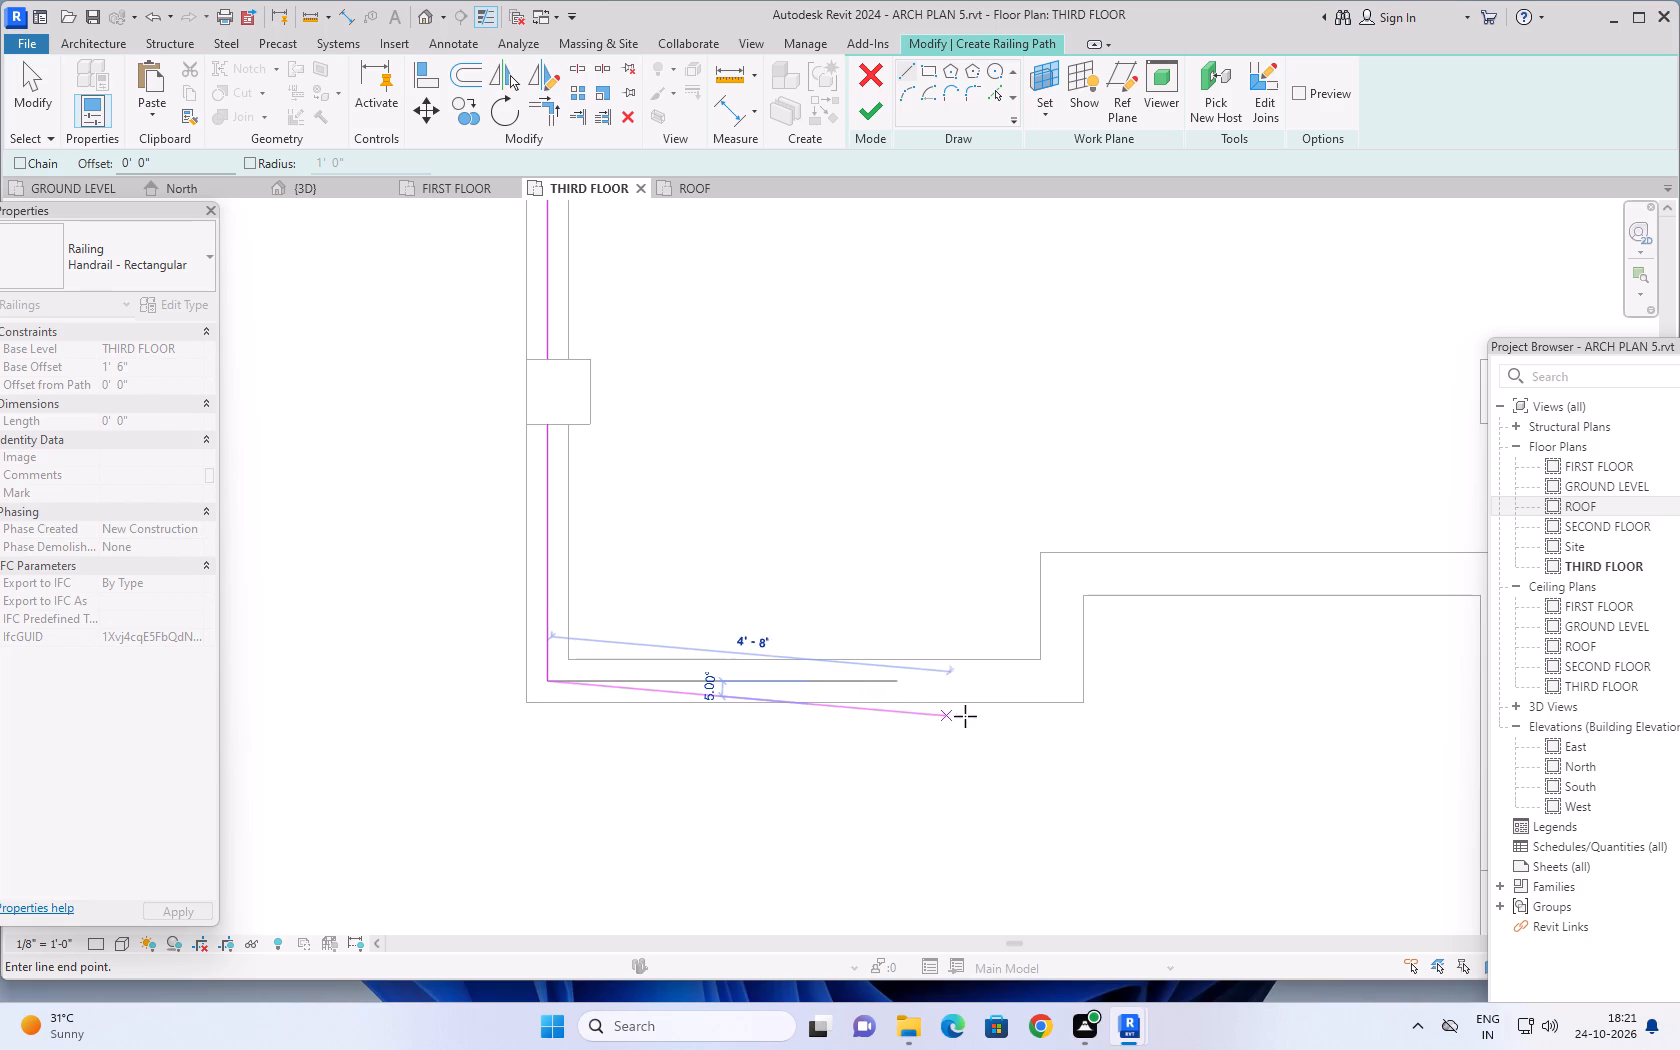
{"action": "left_click", "coordinate": [1061, 682]}
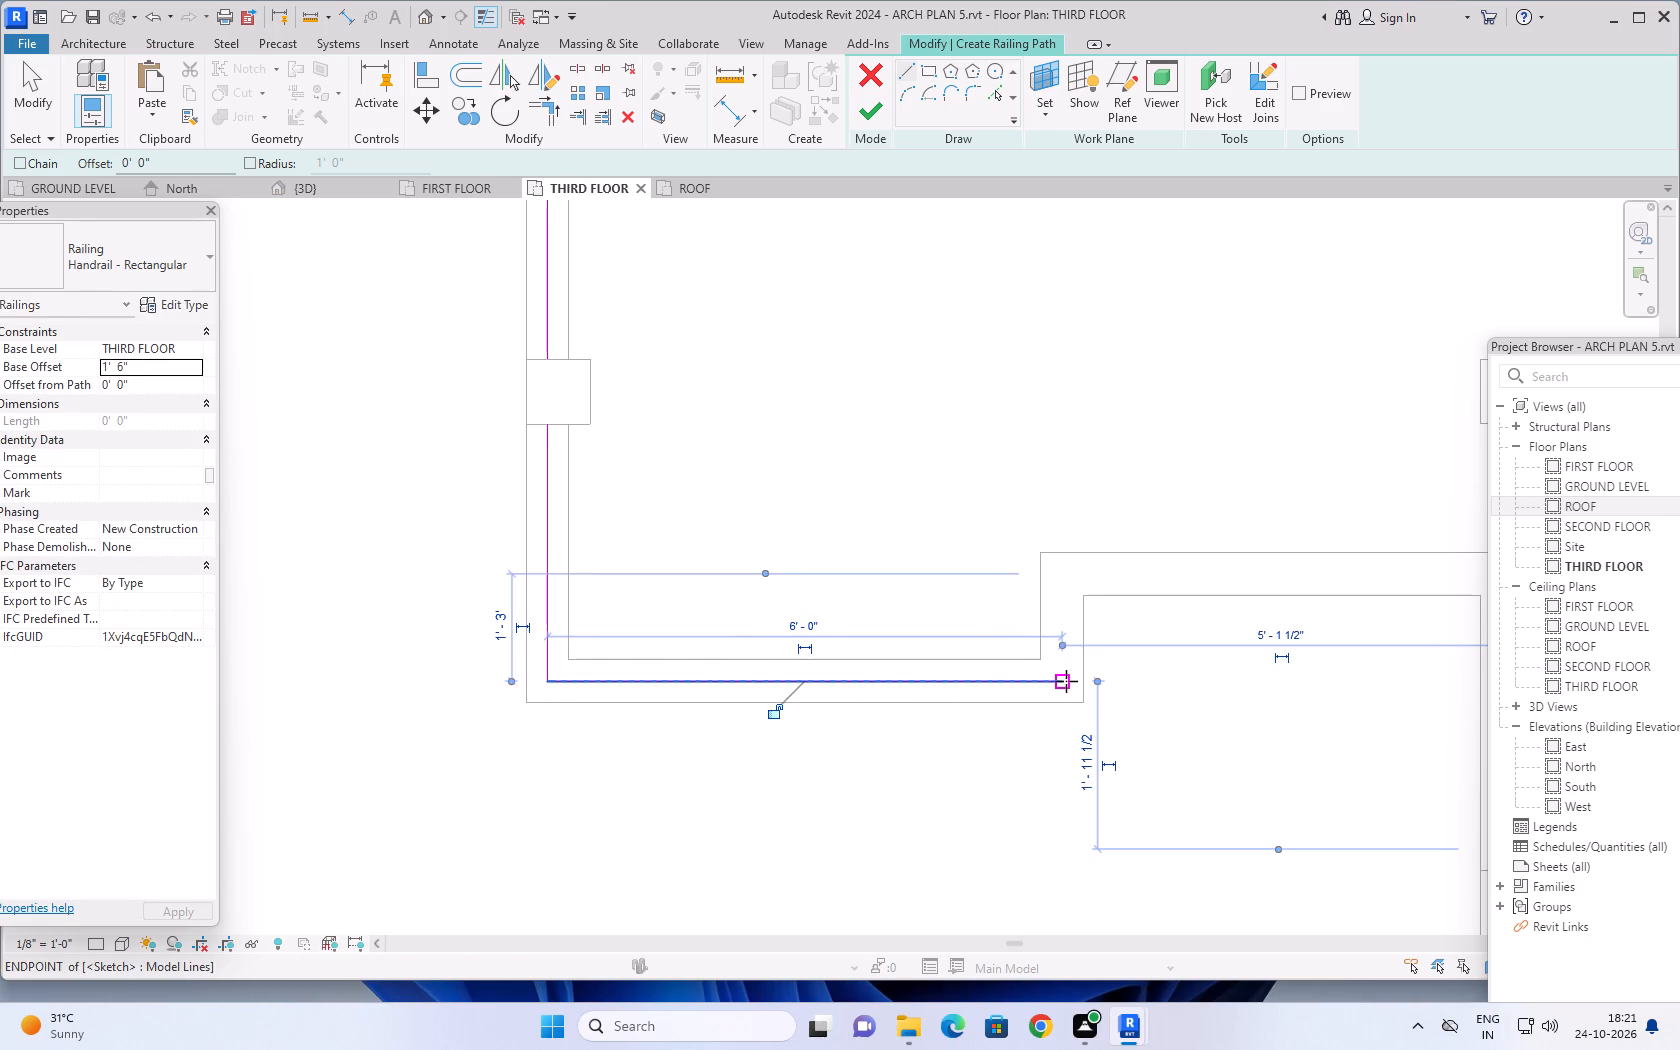
{"action": "left_click", "coordinate": [1066, 681]}
{"action": "left_click", "coordinate": [1061, 577]}
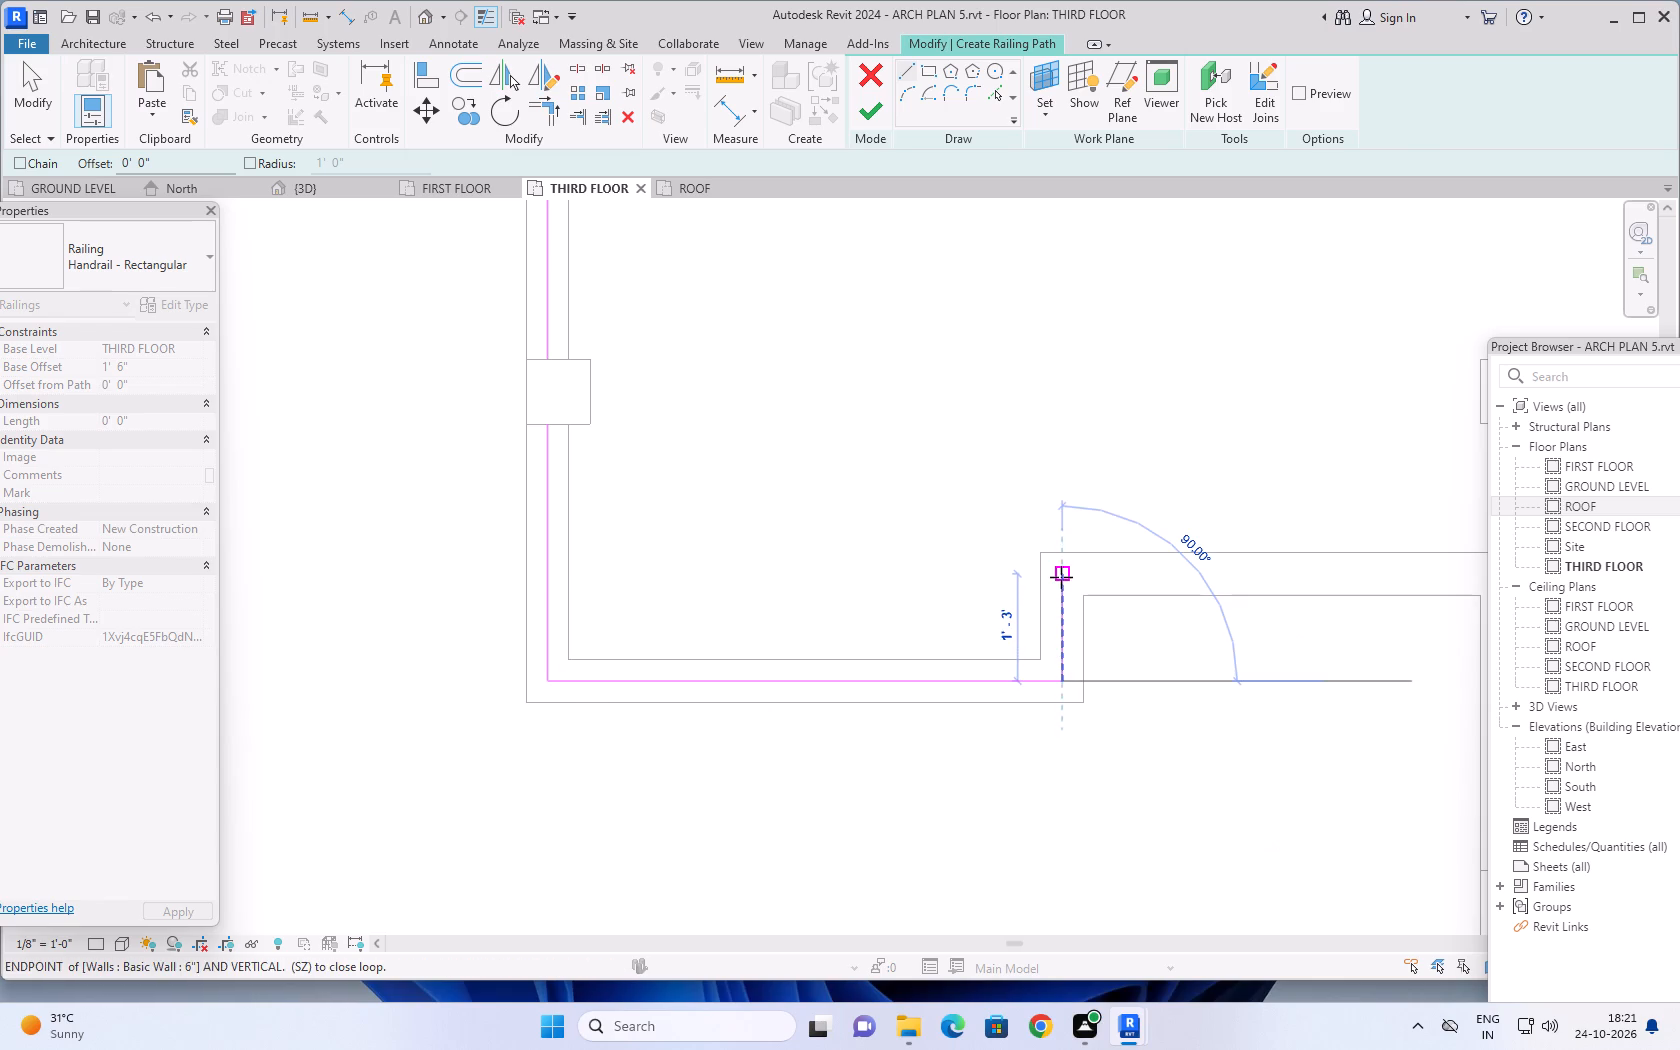
Draw the 5'-1 1/2" railing segment along the recessed front wall and the 3'-5 1/2" segment to the projecting wall's front face.
{"action": "scroll", "coordinate": [1272, 591], "scroll_direction": "down", "scroll_amount": 2}
{"action": "middle_click_drag", "start_coordinate": [1280, 576], "coordinate": [783, 679]}
{"action": "scroll", "coordinate": [652, 694], "scroll_direction": "up", "scroll_amount": 3}
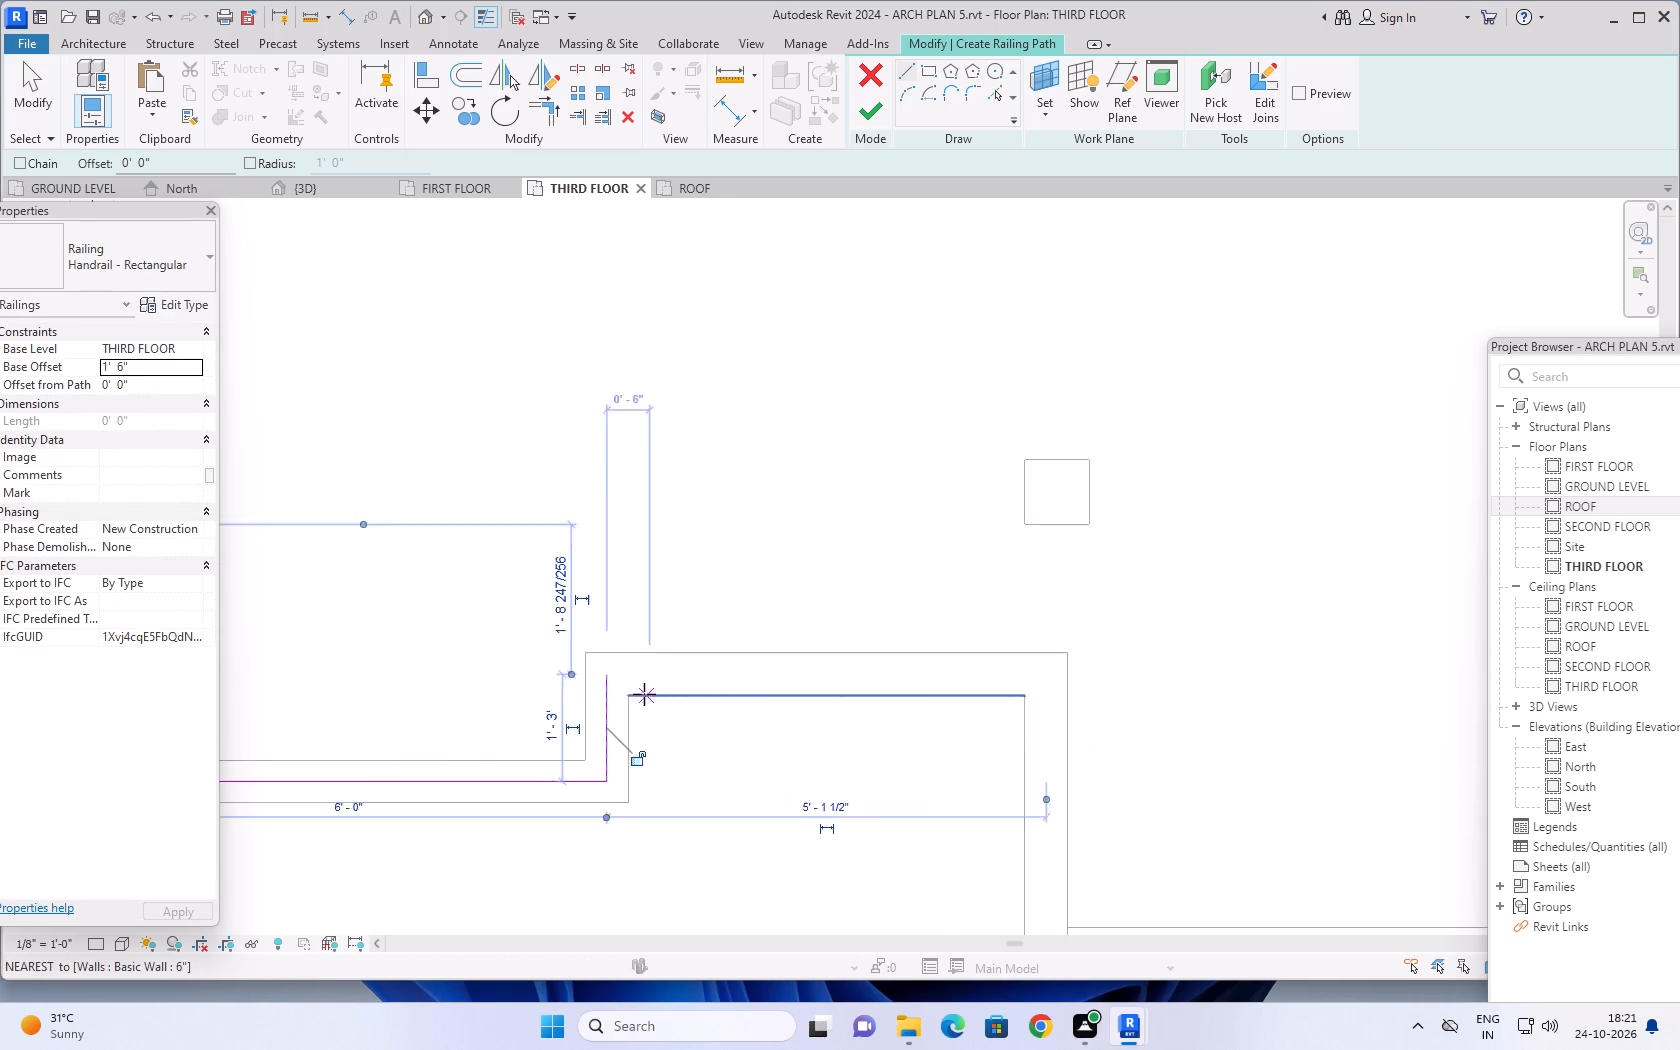
{"action": "left_click", "coordinate": [600, 672]}
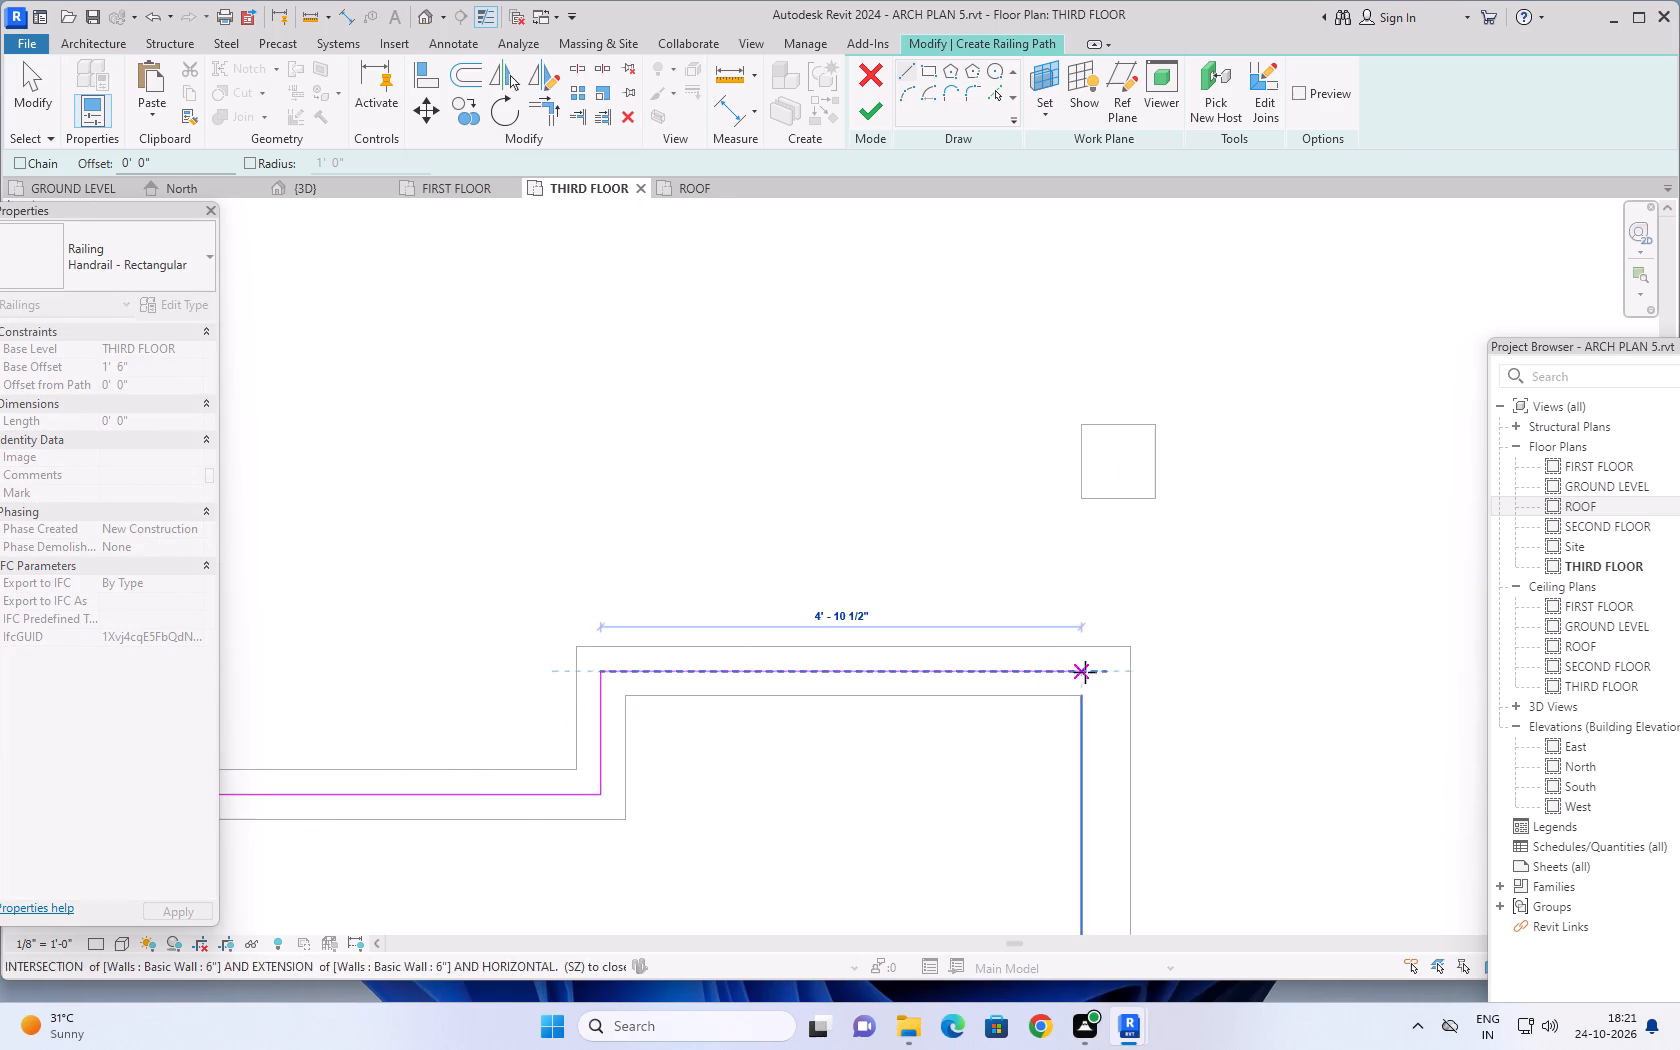
{"action": "left_click", "coordinate": [1105, 672]}
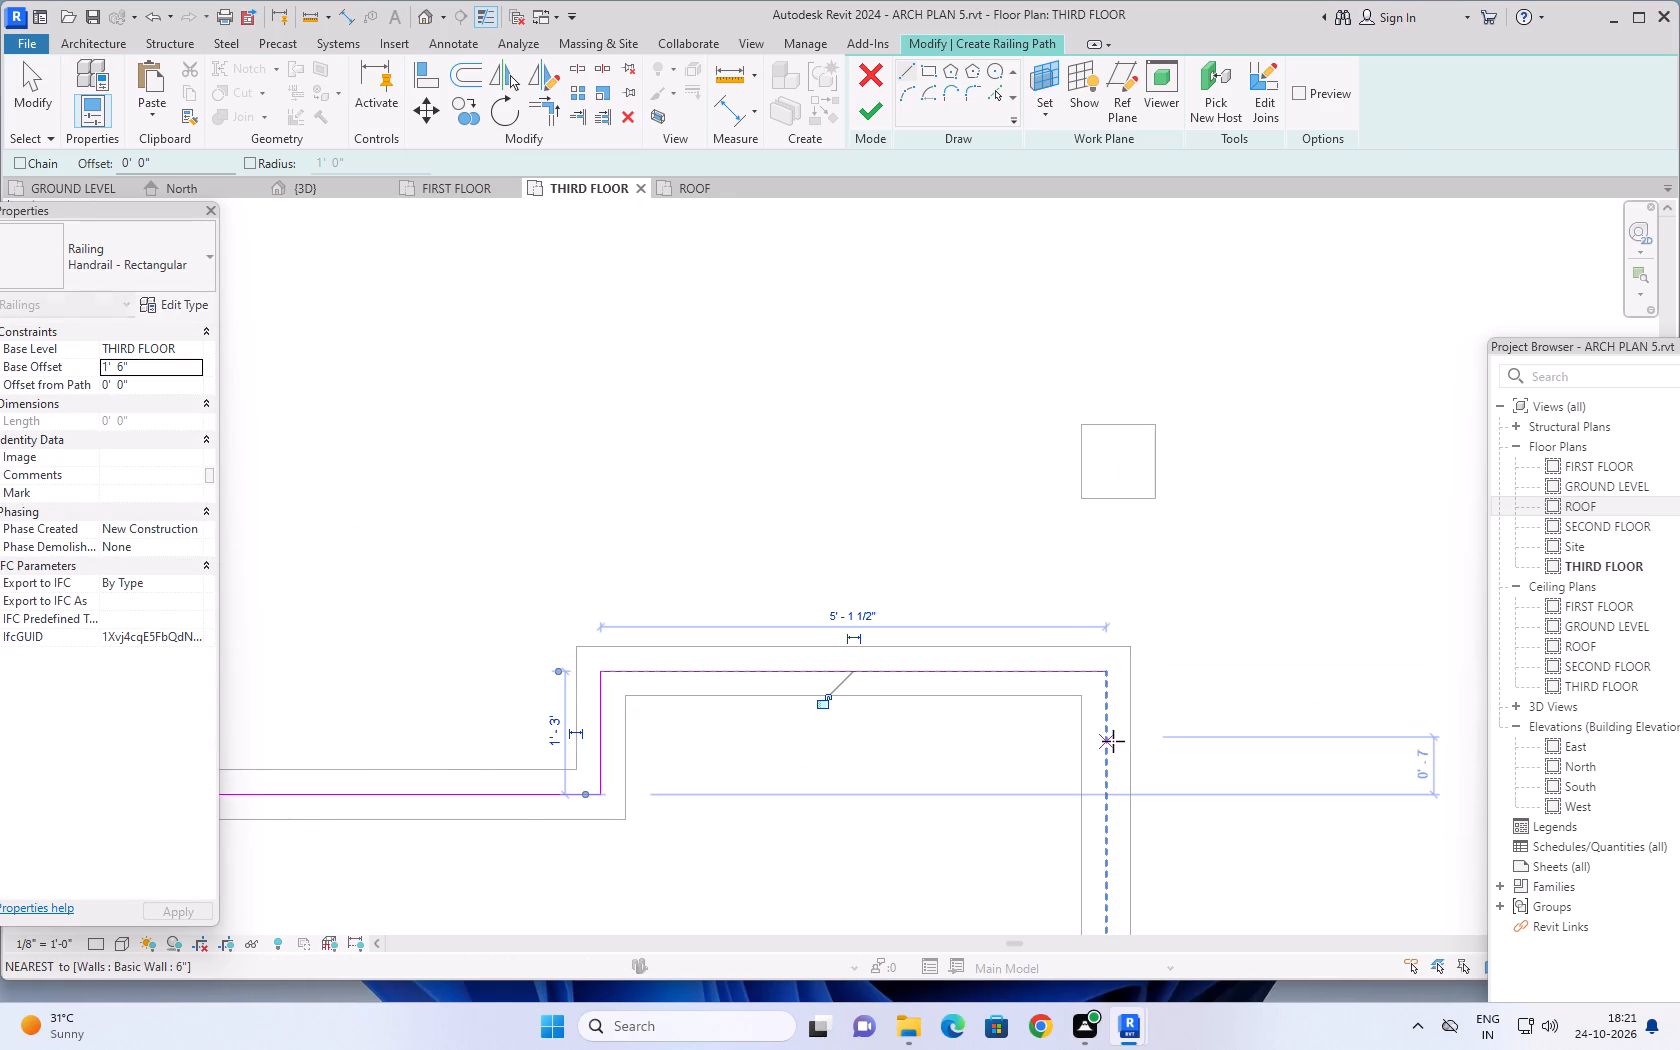
{"action": "left_click", "coordinate": [1106, 676]}
{"action": "scroll", "coordinate": [1110, 794], "scroll_direction": "down", "scroll_amount": 3}
{"action": "middle_click_drag", "start_coordinate": [1107, 812], "coordinate": [1089, 686]}
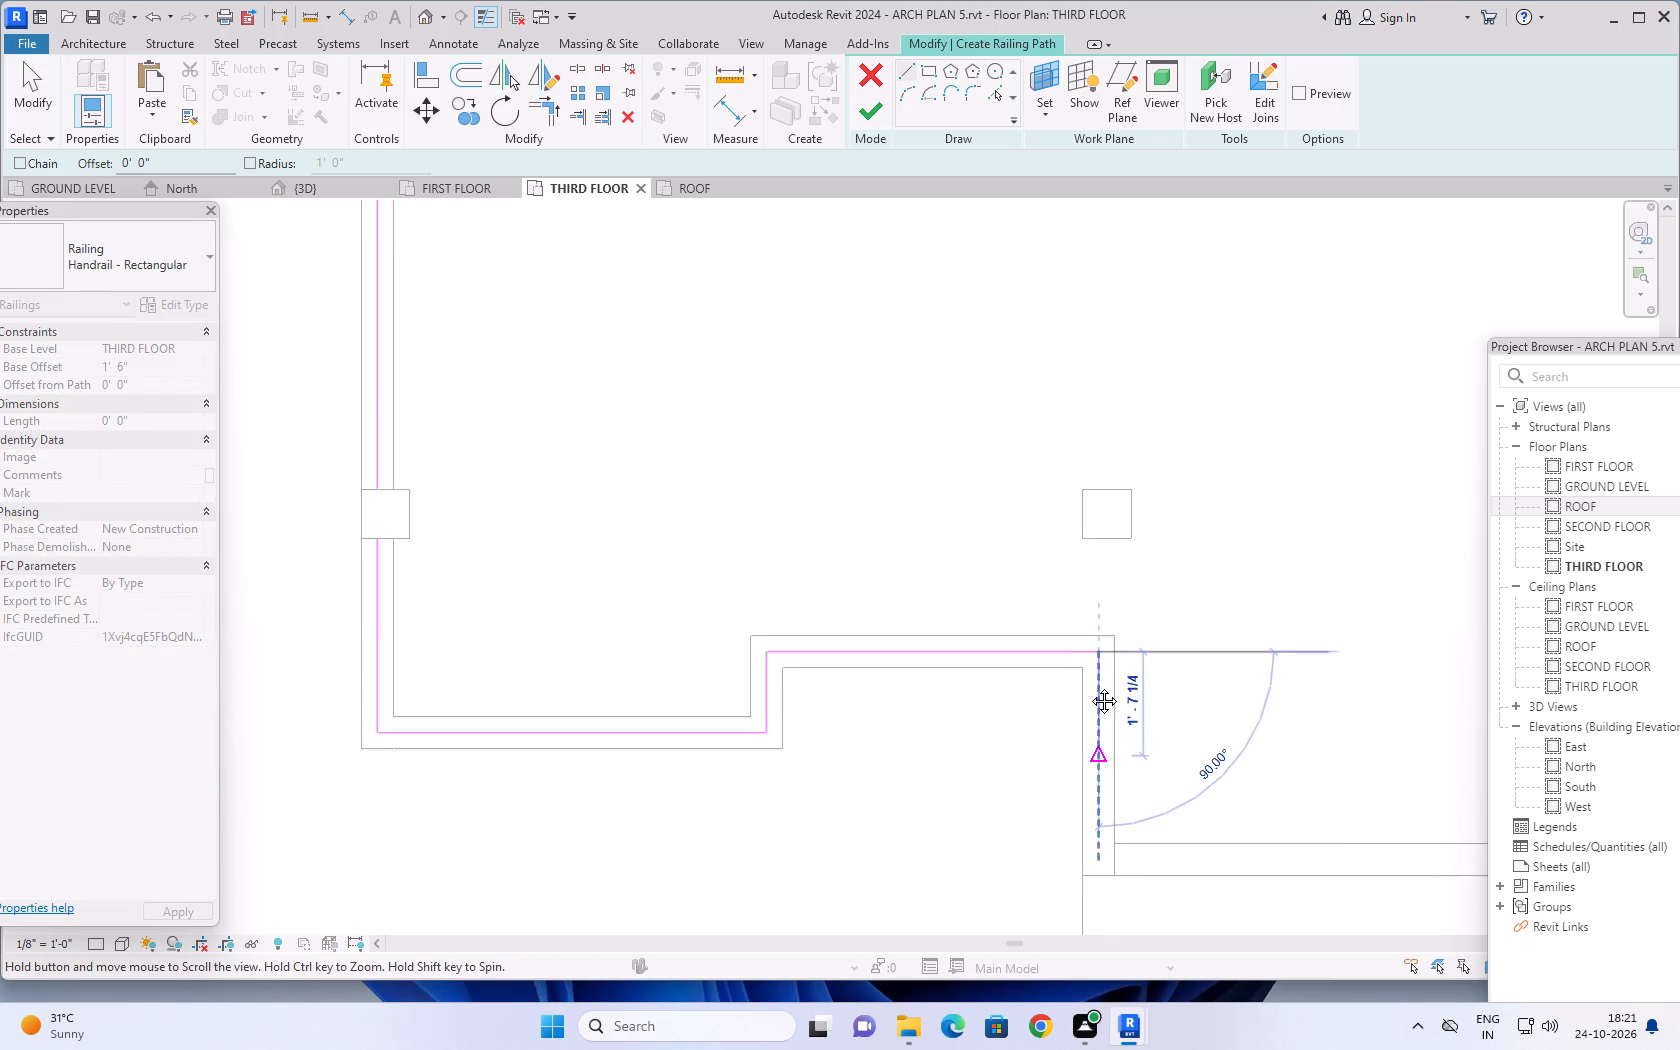
{"action": "middle_click_drag", "start_coordinate": [1089, 686], "coordinate": [1065, 534]}
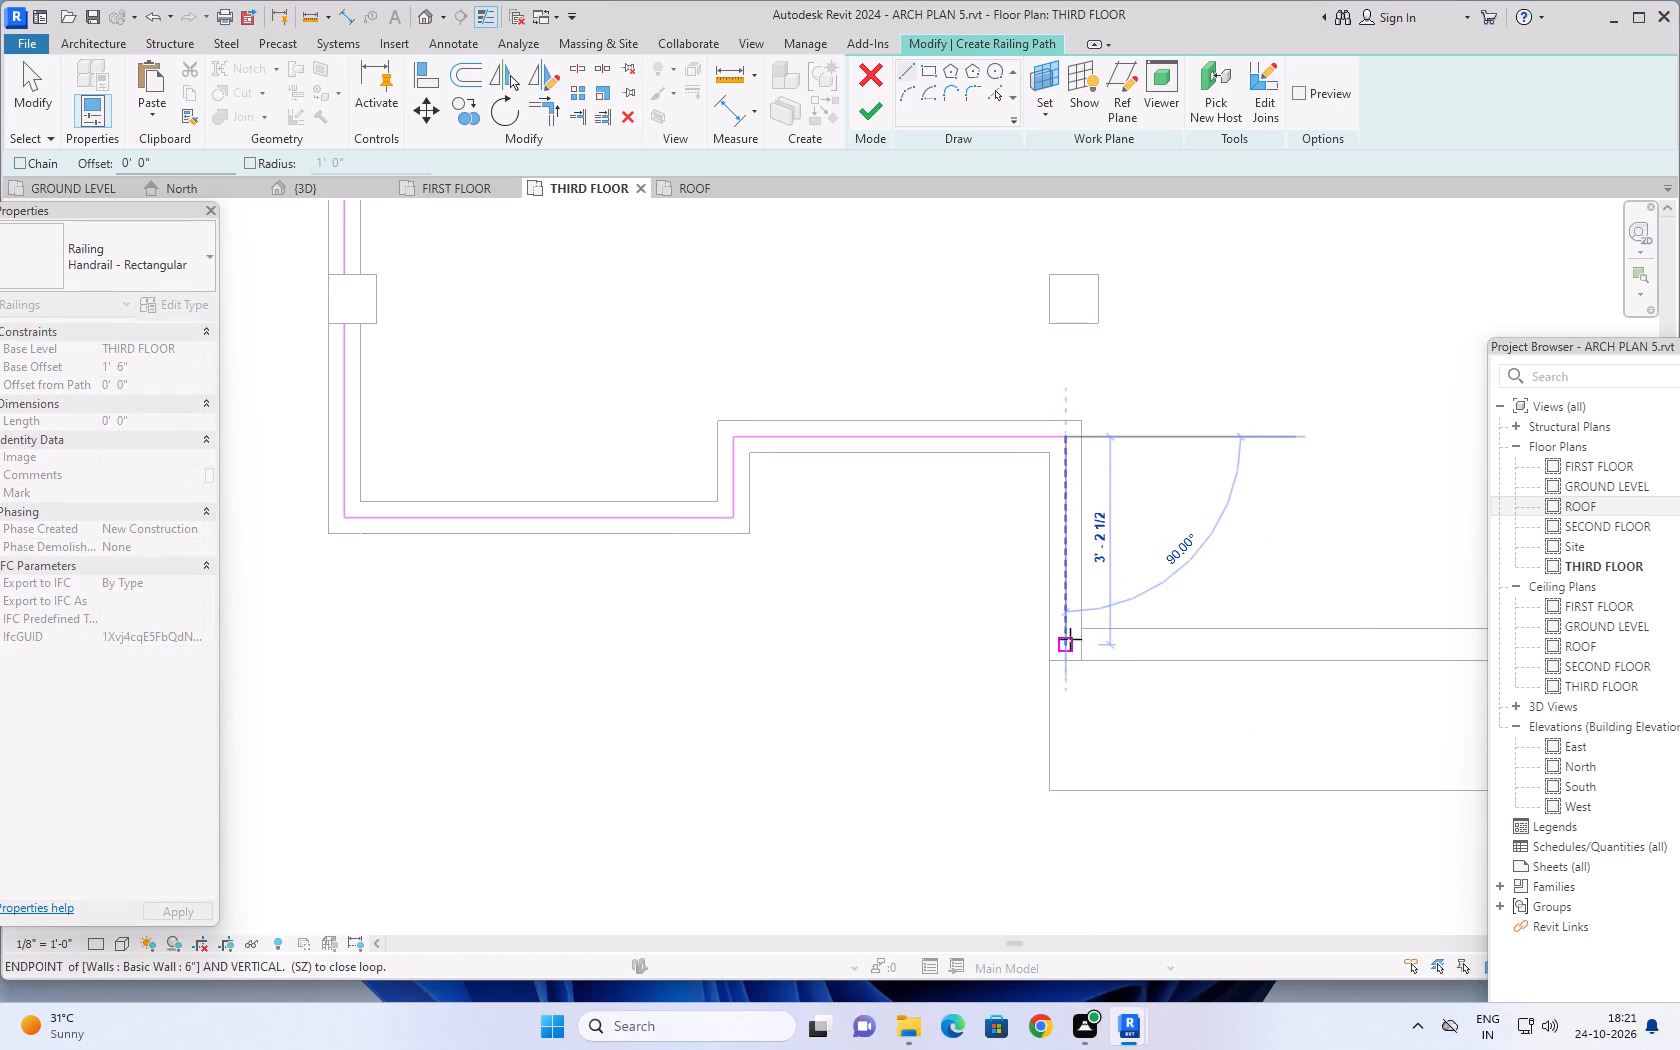
{"action": "scroll", "coordinate": [1070, 486], "scroll_direction": "down", "scroll_amount": 2}
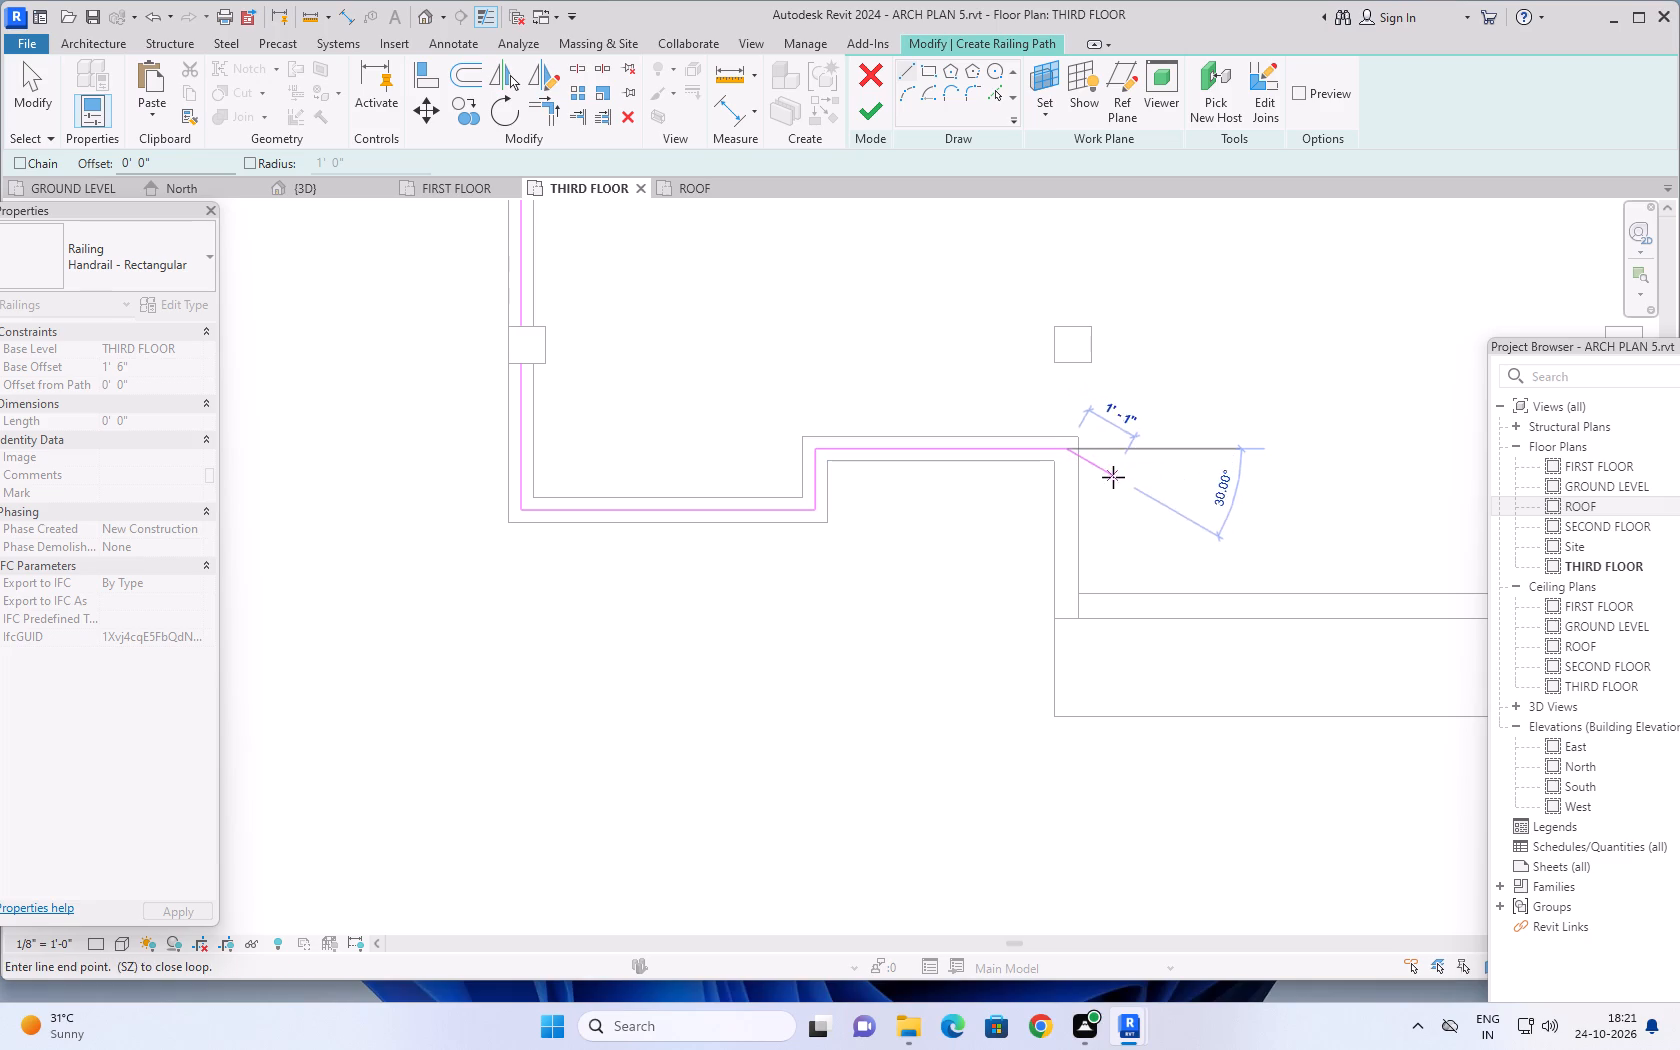
{"action": "scroll", "coordinate": [1071, 534], "scroll_direction": "down", "scroll_amount": 4}
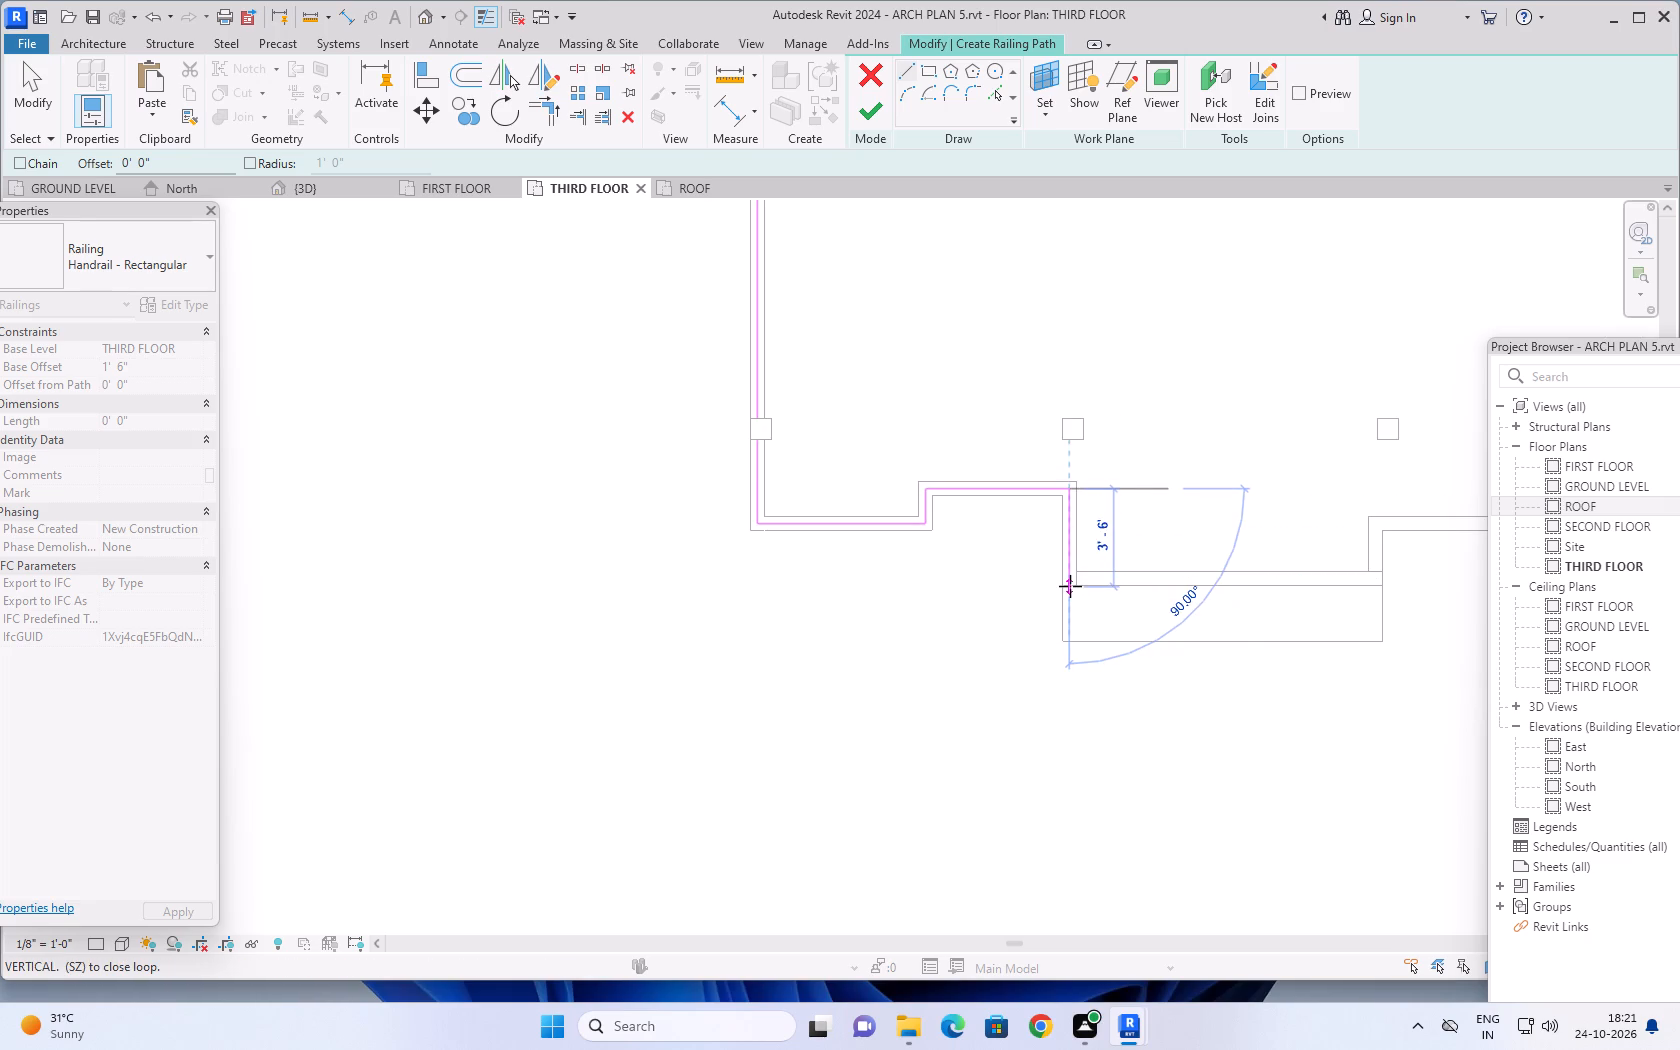
{"action": "scroll", "coordinate": [1069, 587], "scroll_direction": "up", "scroll_amount": 9}
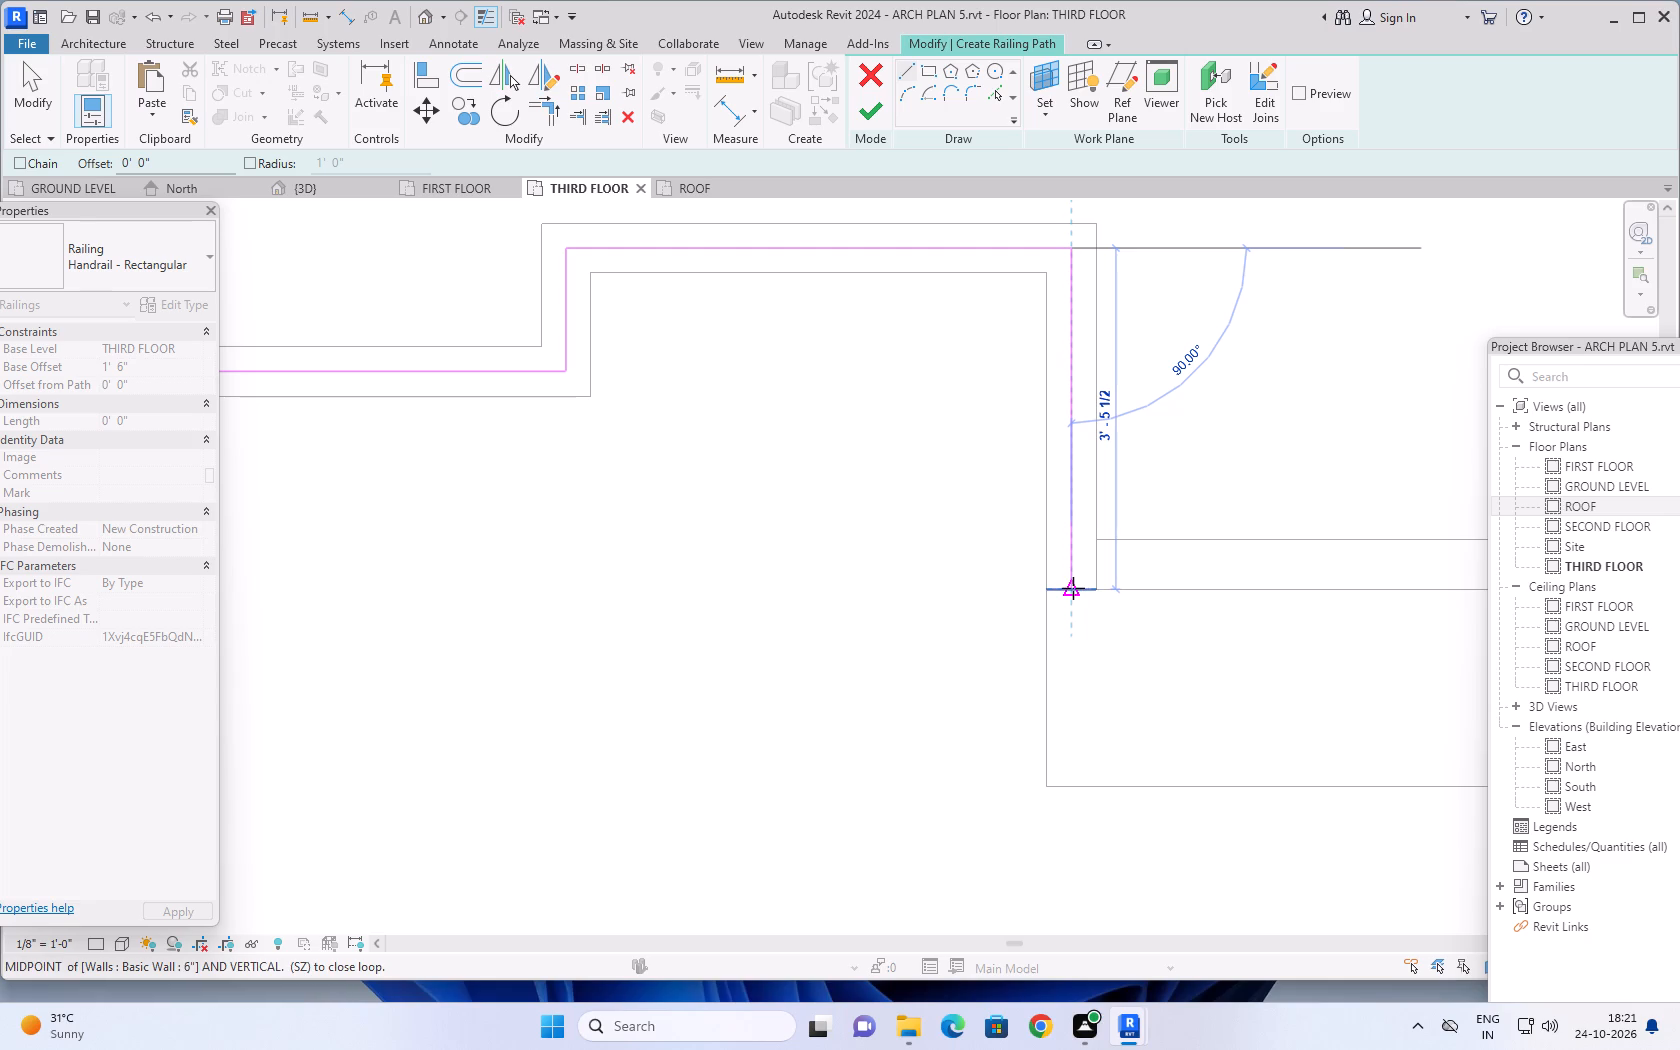
{"action": "left_click", "coordinate": [1073, 590]}
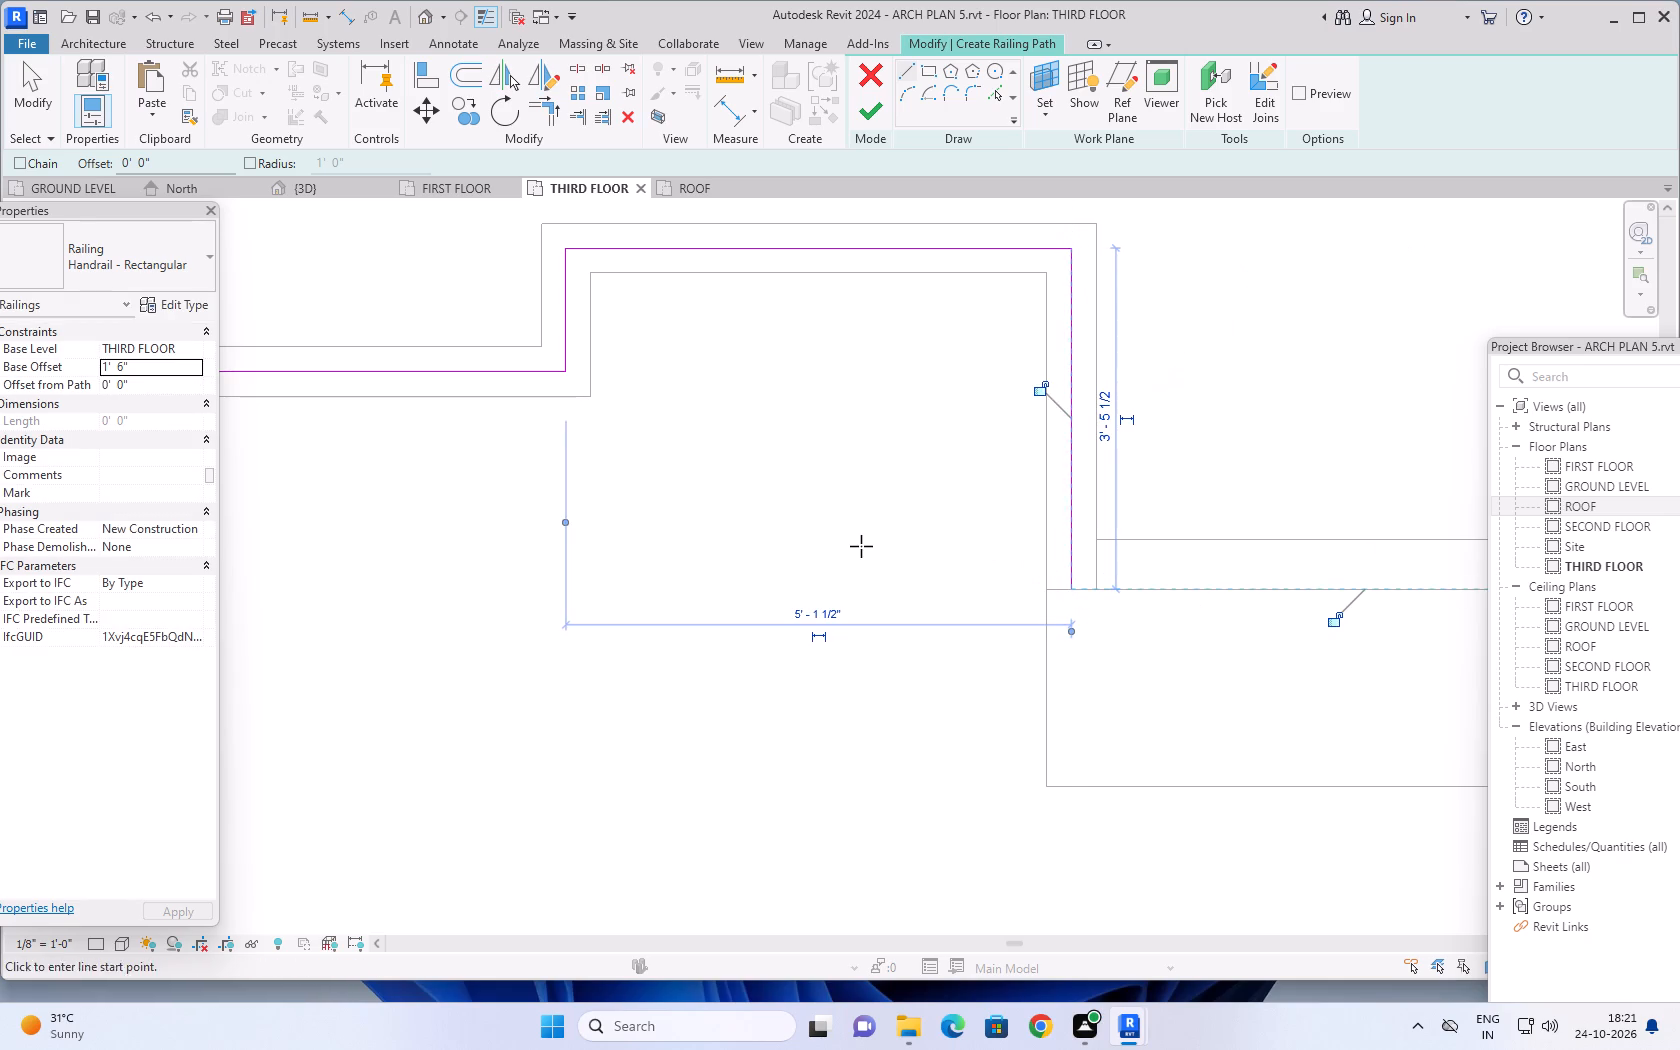
Trace the railing path from the projecting front wall to the front-right column with centreline segments of 1'-8 1/2" and 12'-11 1/2".
{"action": "scroll", "coordinate": [855, 548], "scroll_direction": "down", "scroll_amount": 10}
{"action": "middle_click_drag", "start_coordinate": [1124, 655], "coordinate": [1016, 715]}
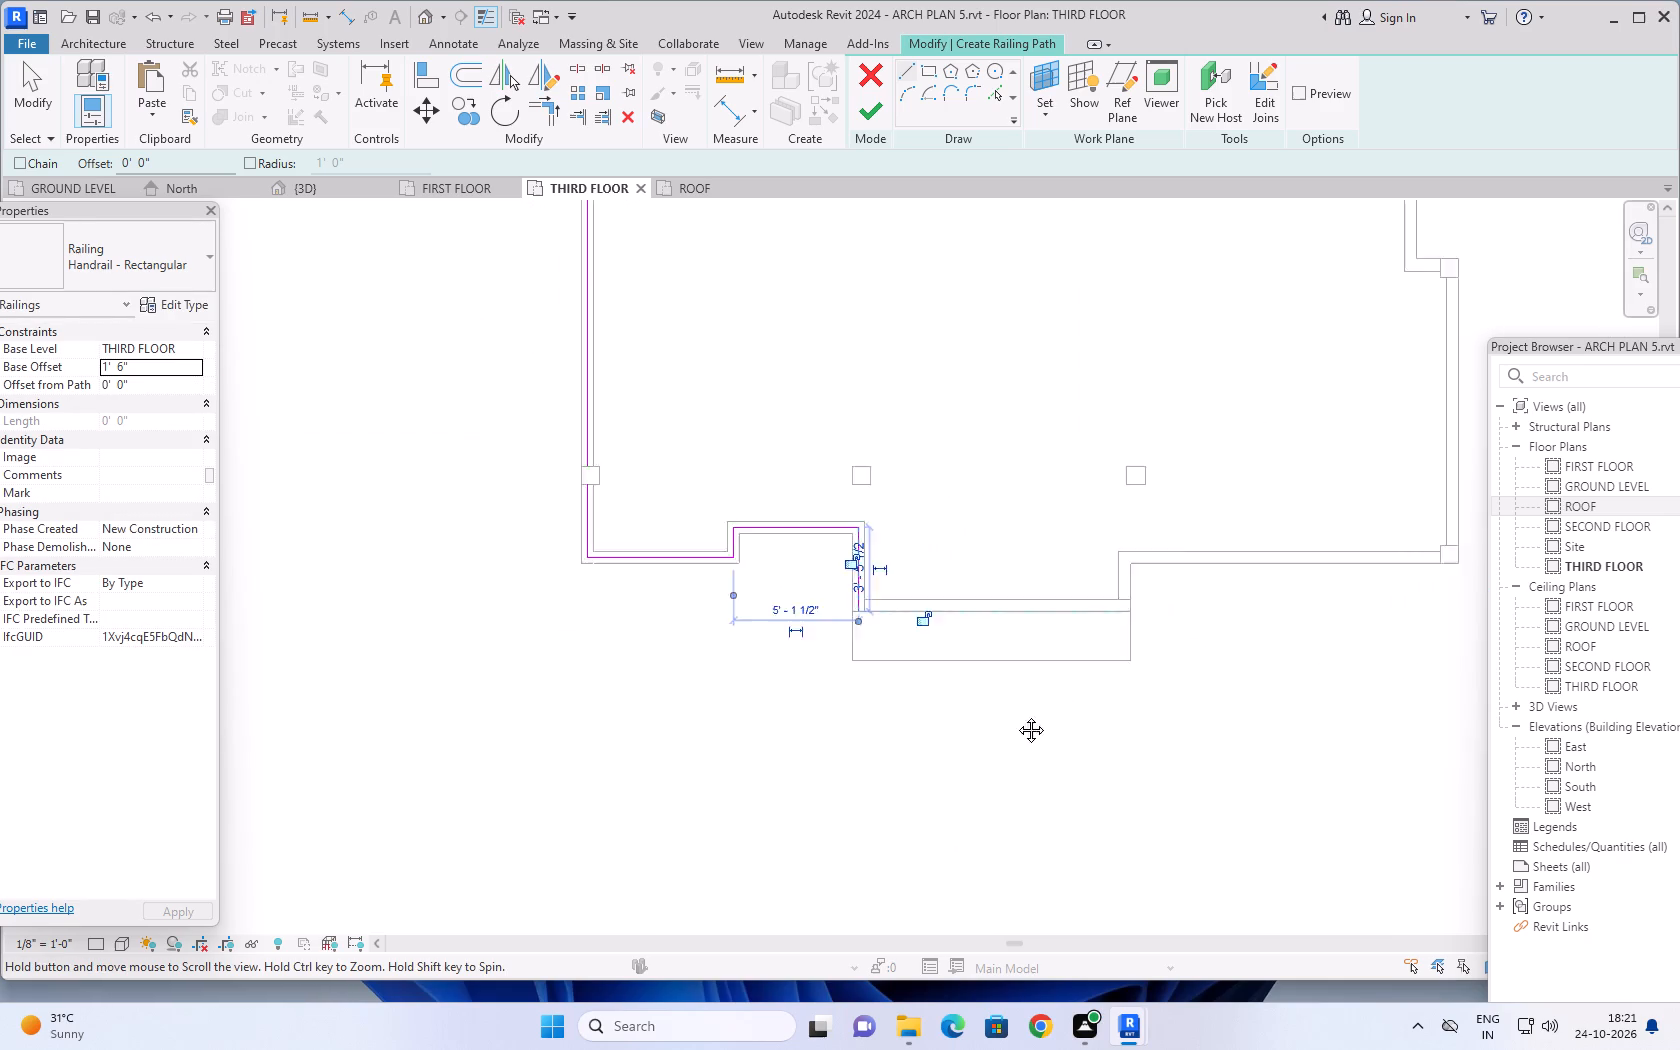
{"action": "middle_click_drag", "start_coordinate": [1016, 715], "coordinate": [688, 775]}
{"action": "scroll", "coordinate": [799, 665], "scroll_direction": "up", "scroll_amount": 2}
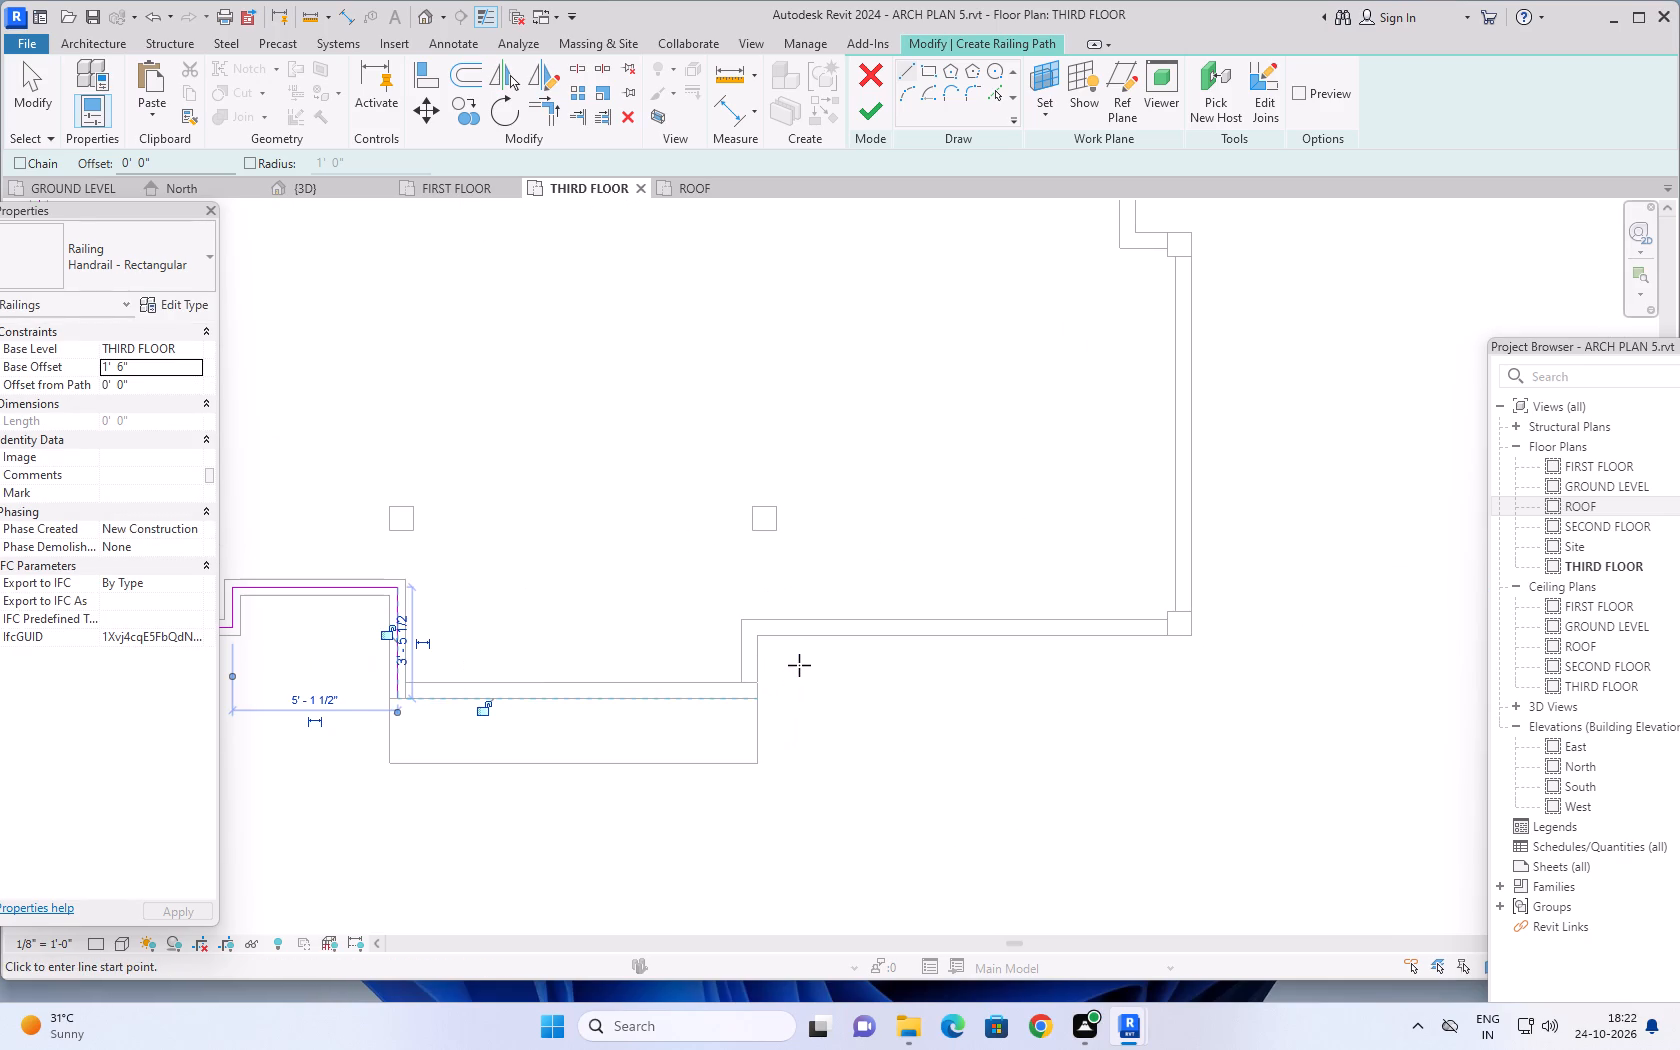
{"action": "scroll", "coordinate": [784, 676], "scroll_direction": "up", "scroll_amount": 6}
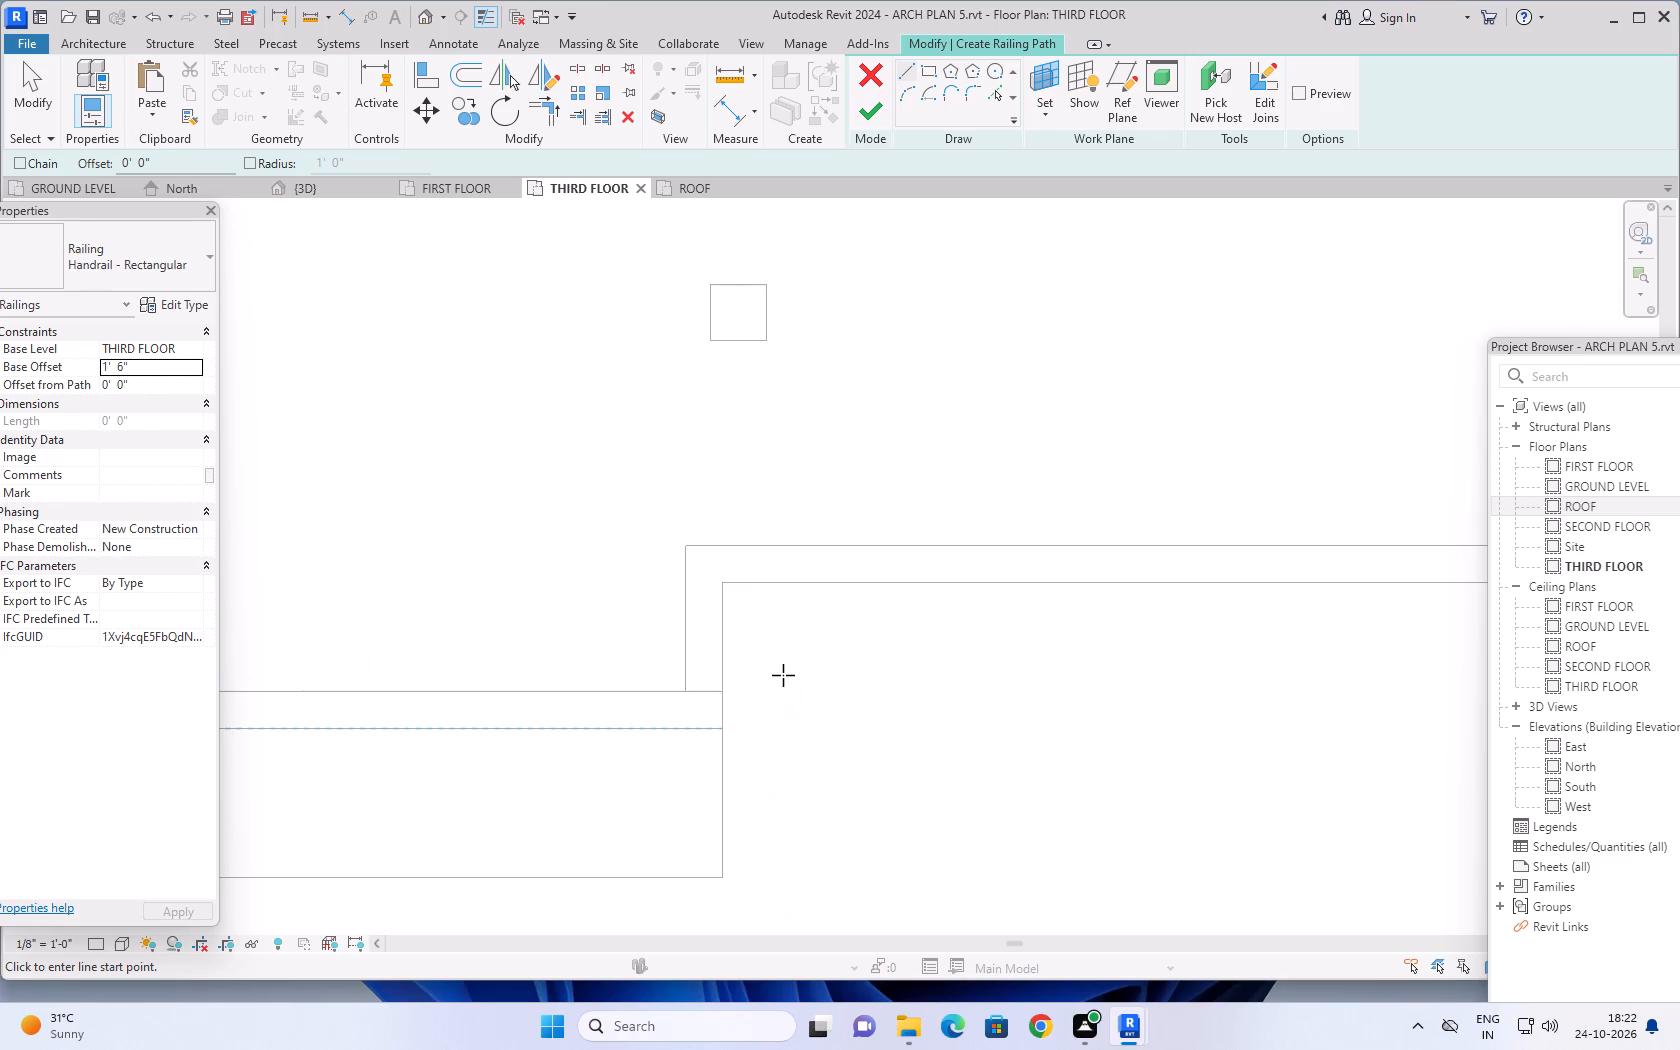
{"action": "left_click", "coordinate": [706, 691]}
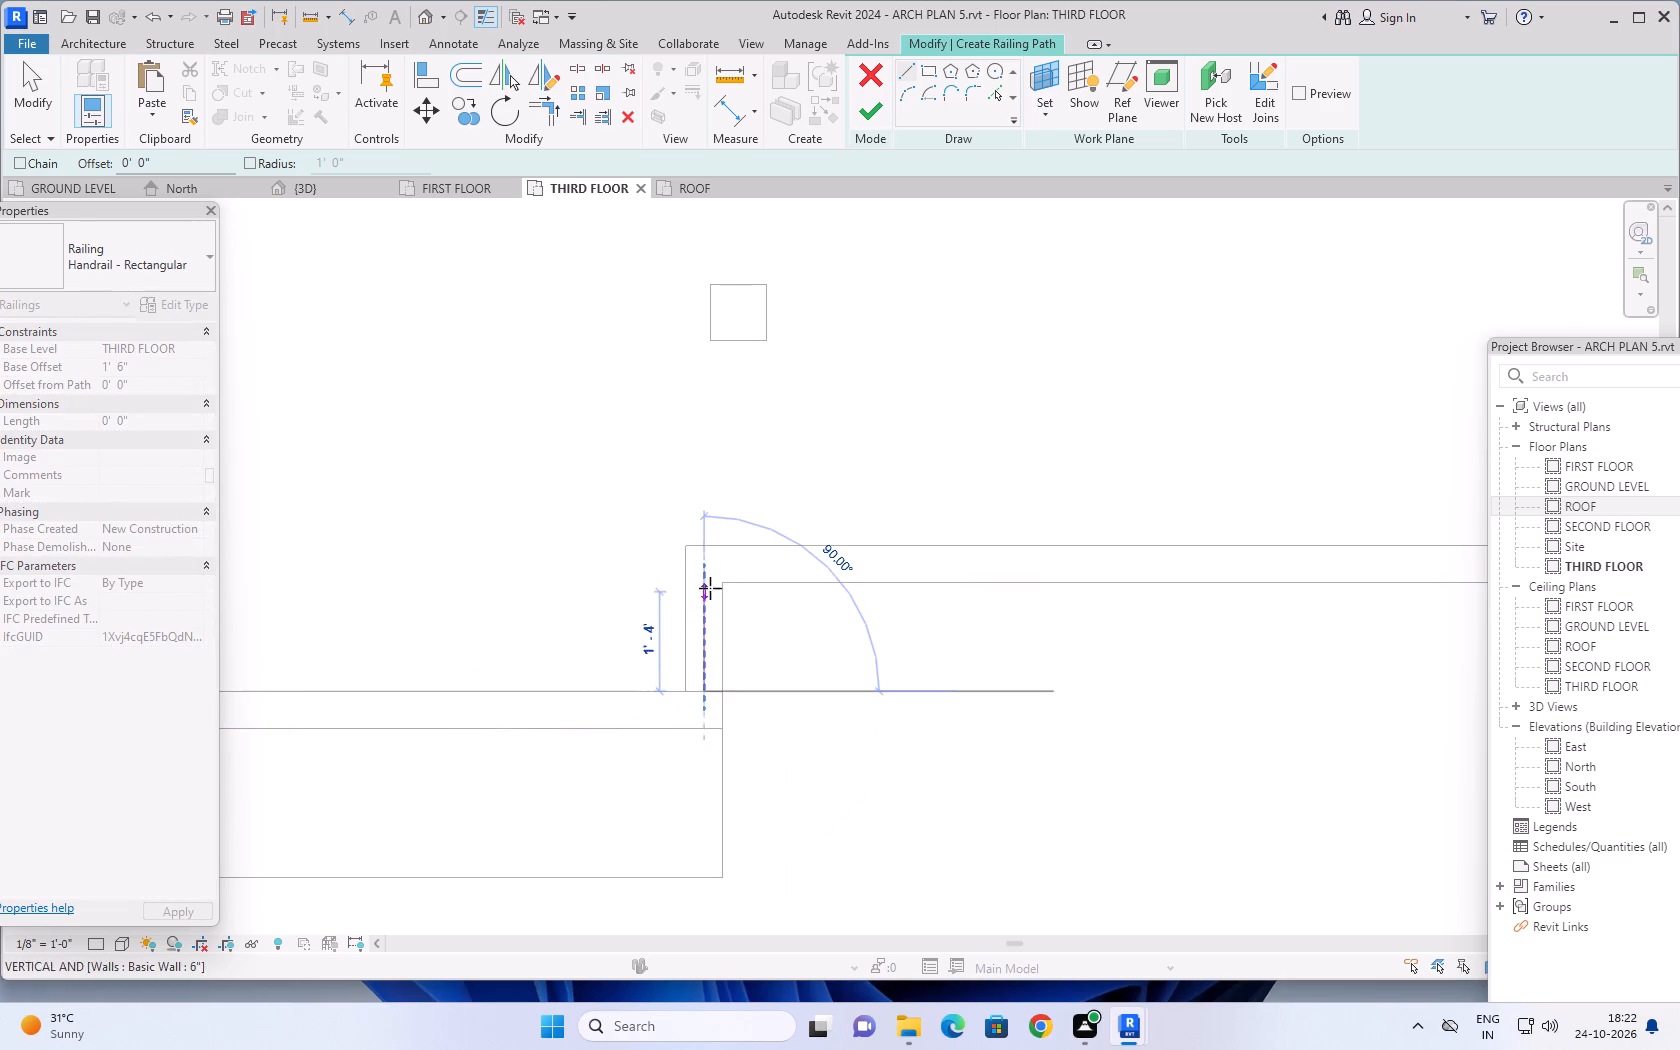
{"action": "left_click", "coordinate": [707, 567]}
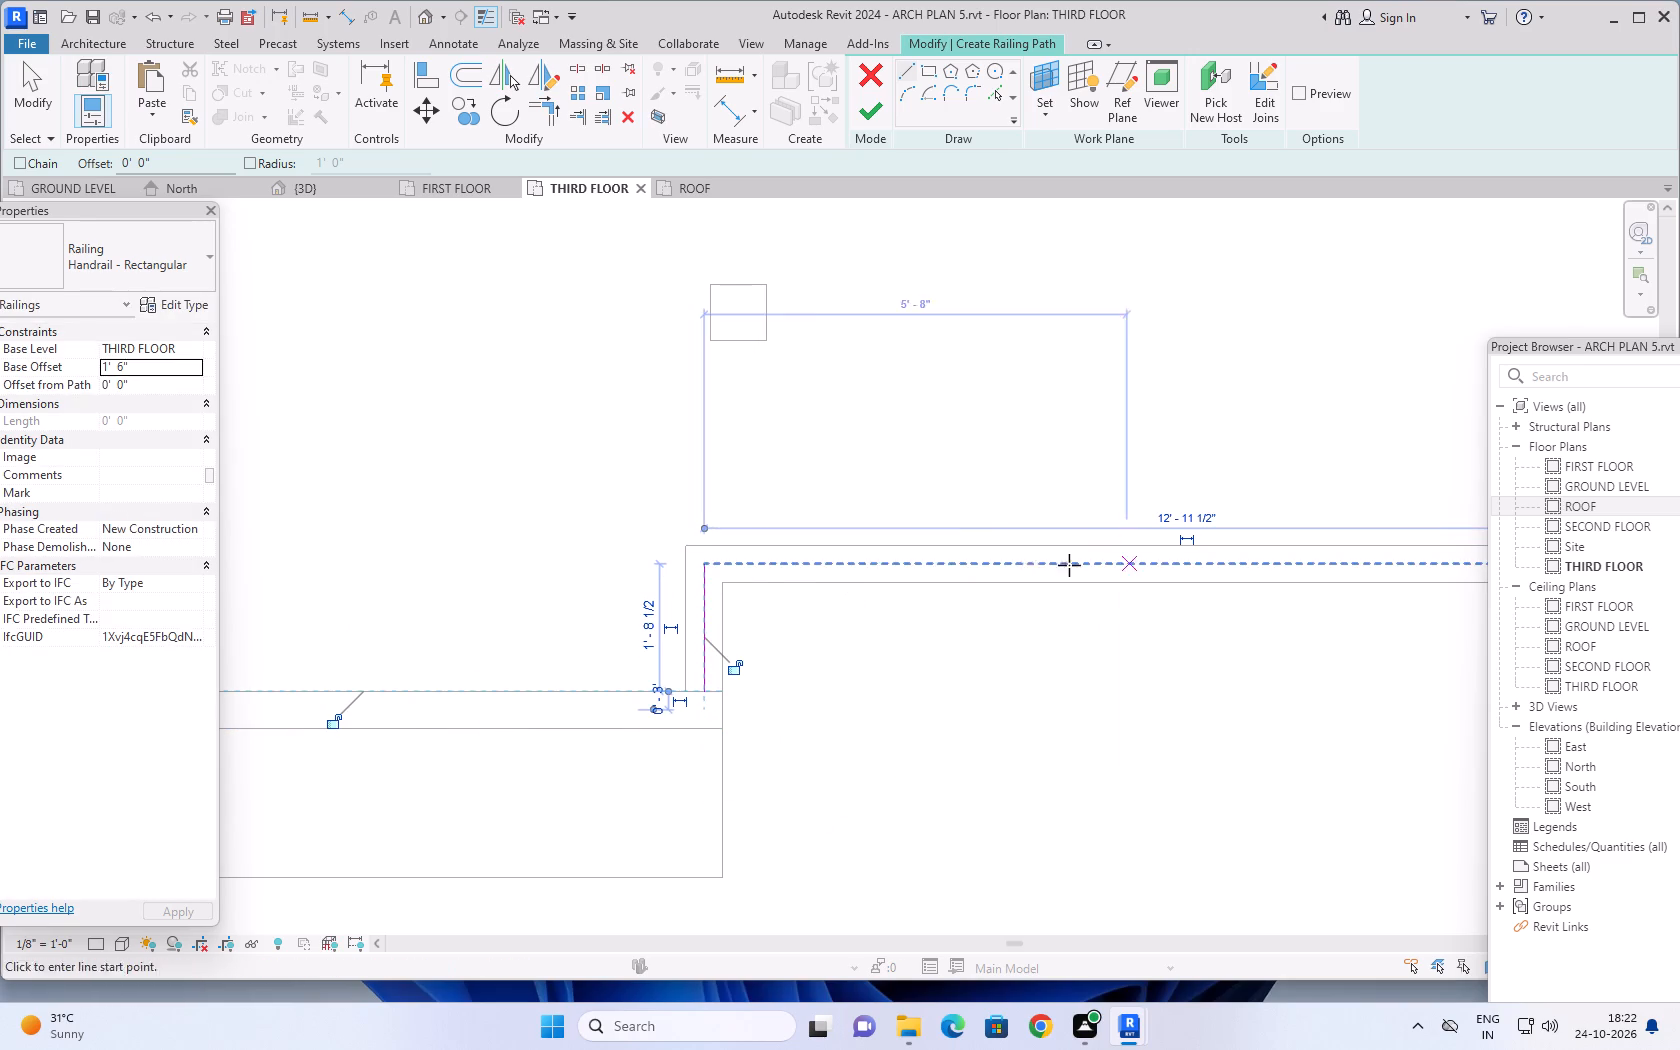
{"action": "left_click", "coordinate": [702, 565]}
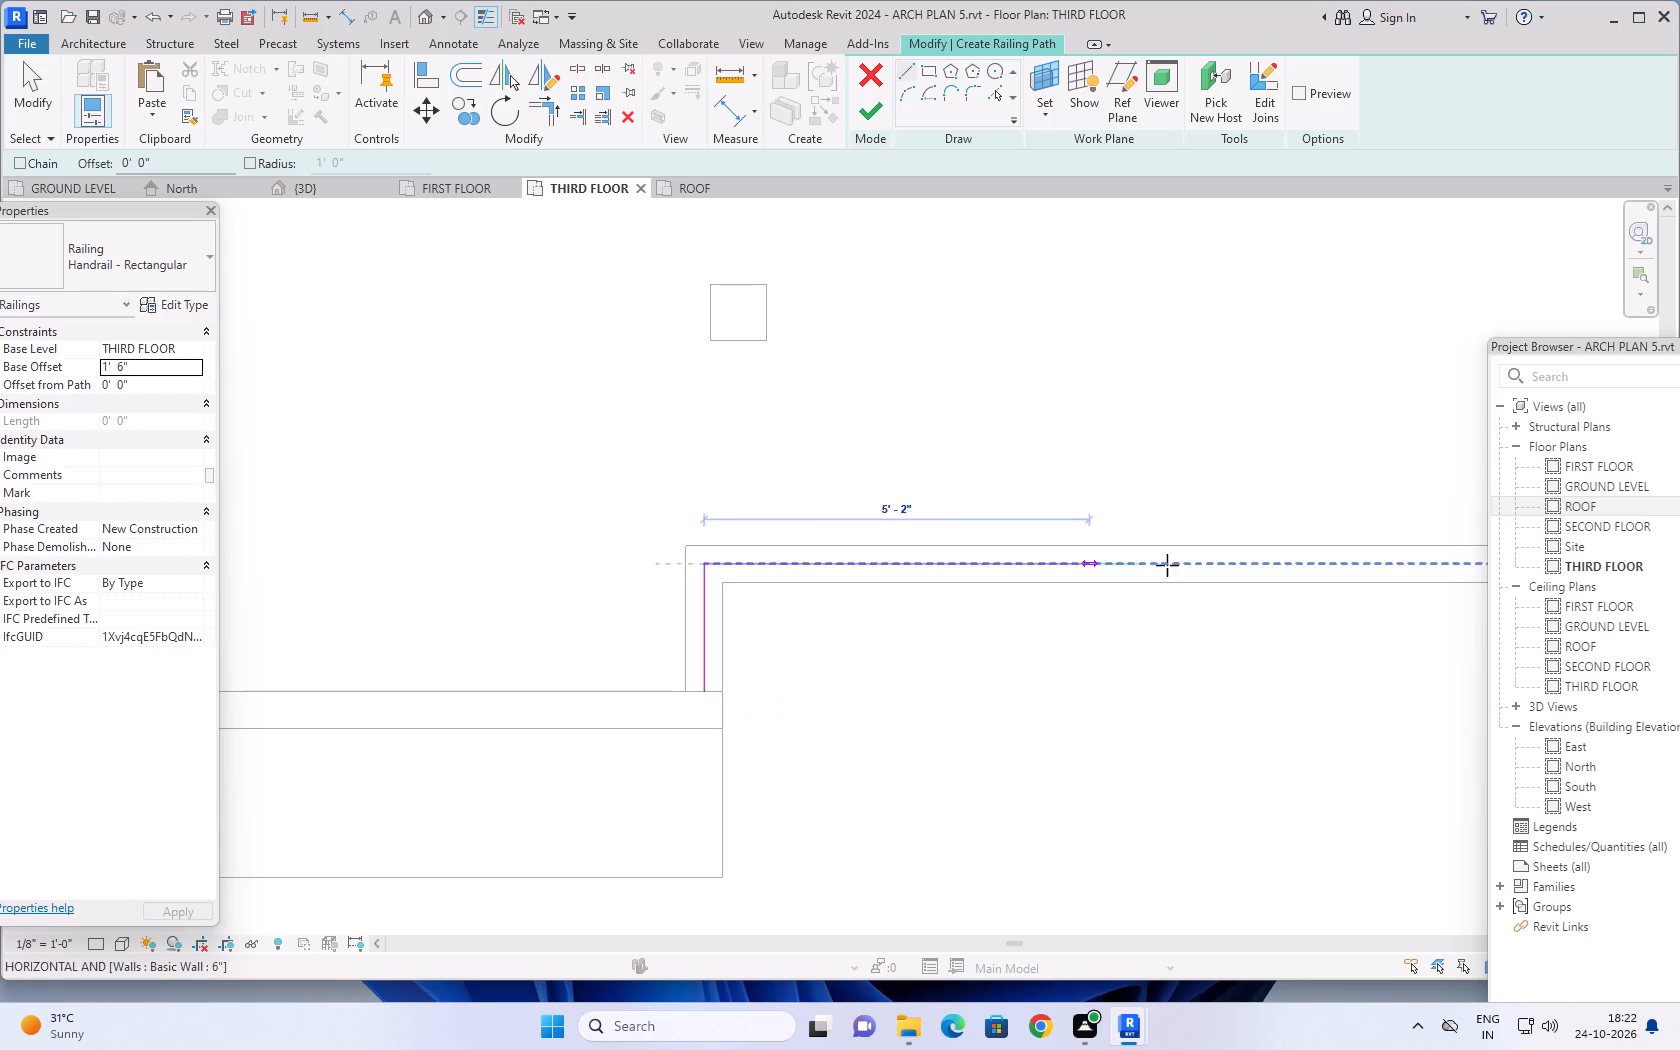
{"action": "scroll", "coordinate": [1190, 562], "scroll_direction": "down", "scroll_amount": 2}
{"action": "middle_click_drag", "start_coordinate": [1247, 559], "coordinate": [569, 614]}
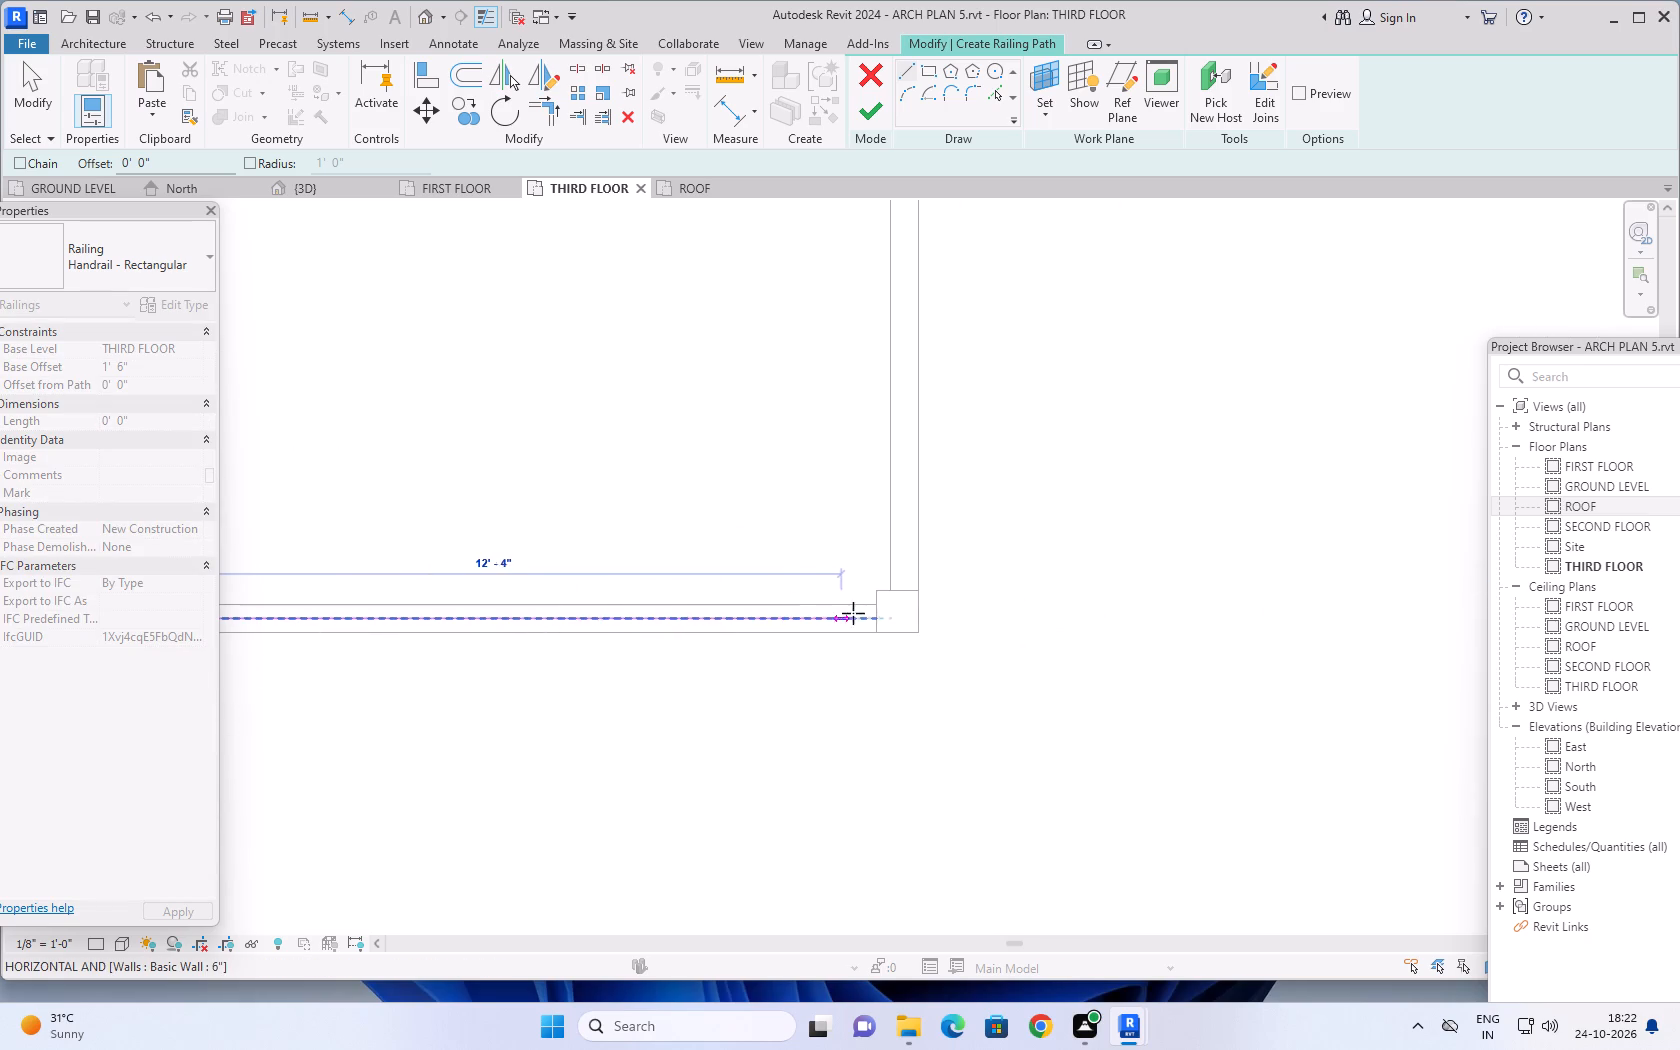
{"action": "left_click", "coordinate": [876, 619]}
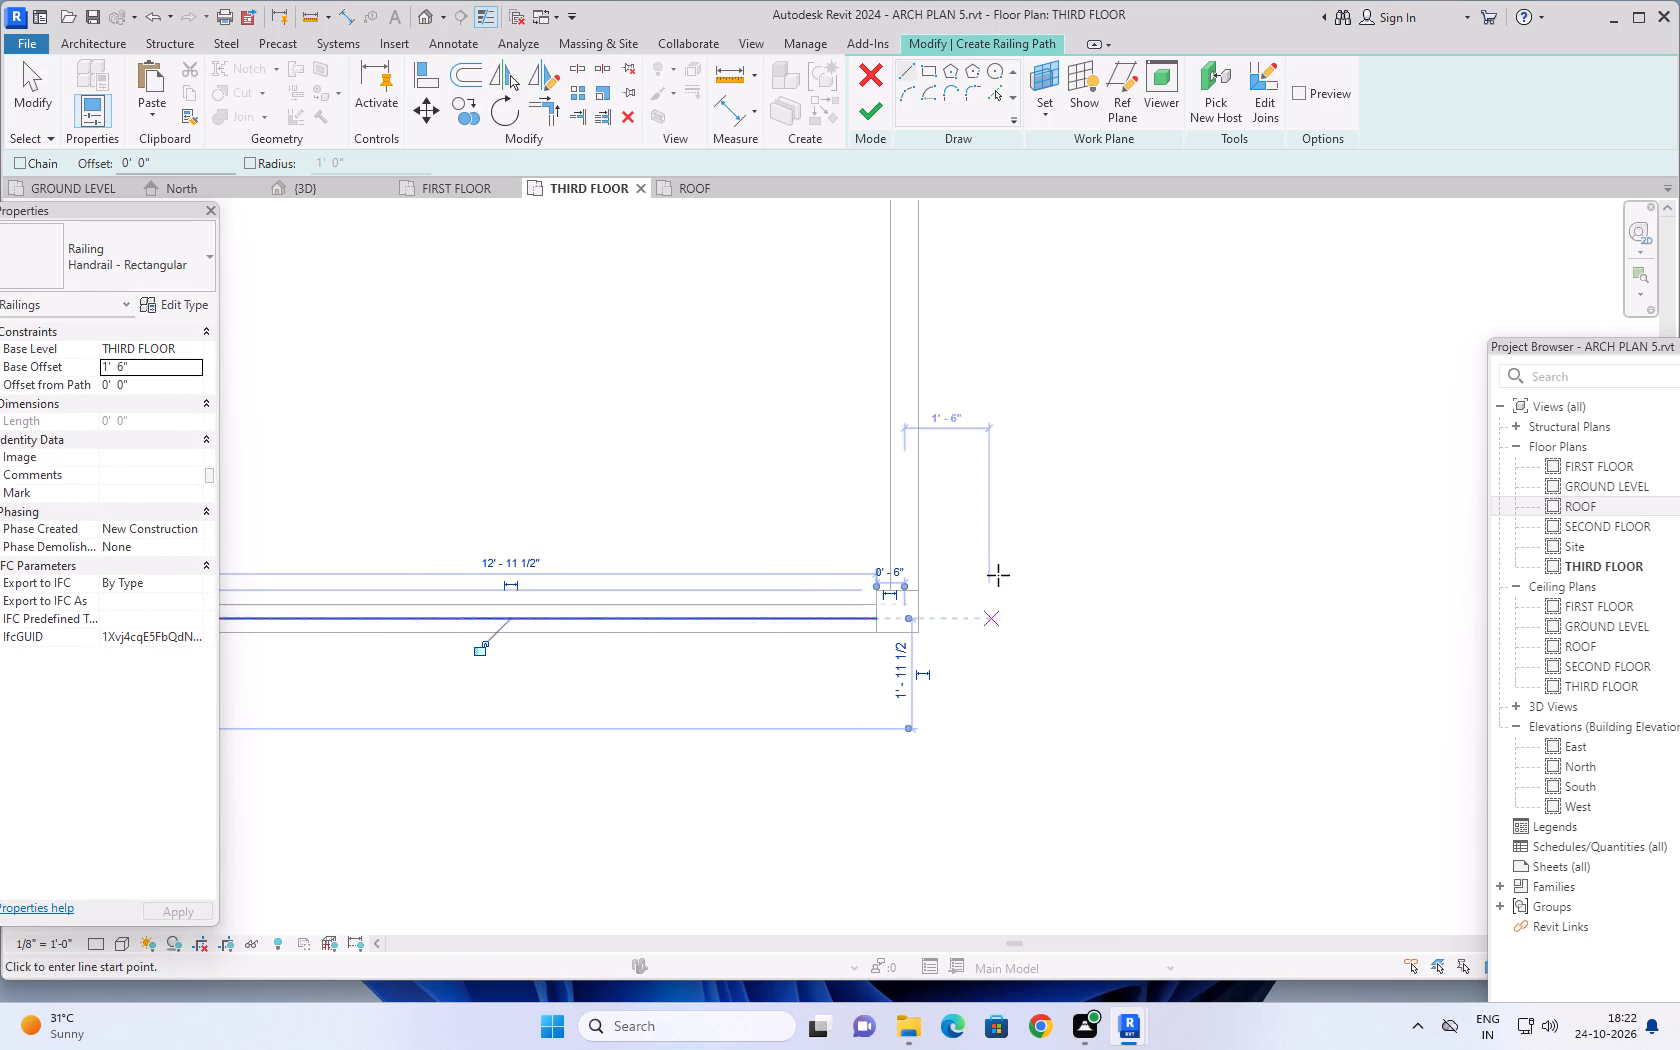
Draw the railing path along the right wall's centreline from the front-right column to the front column of the right recess.
{"action": "scroll", "coordinate": [889, 585], "scroll_direction": "up", "scroll_amount": 4}
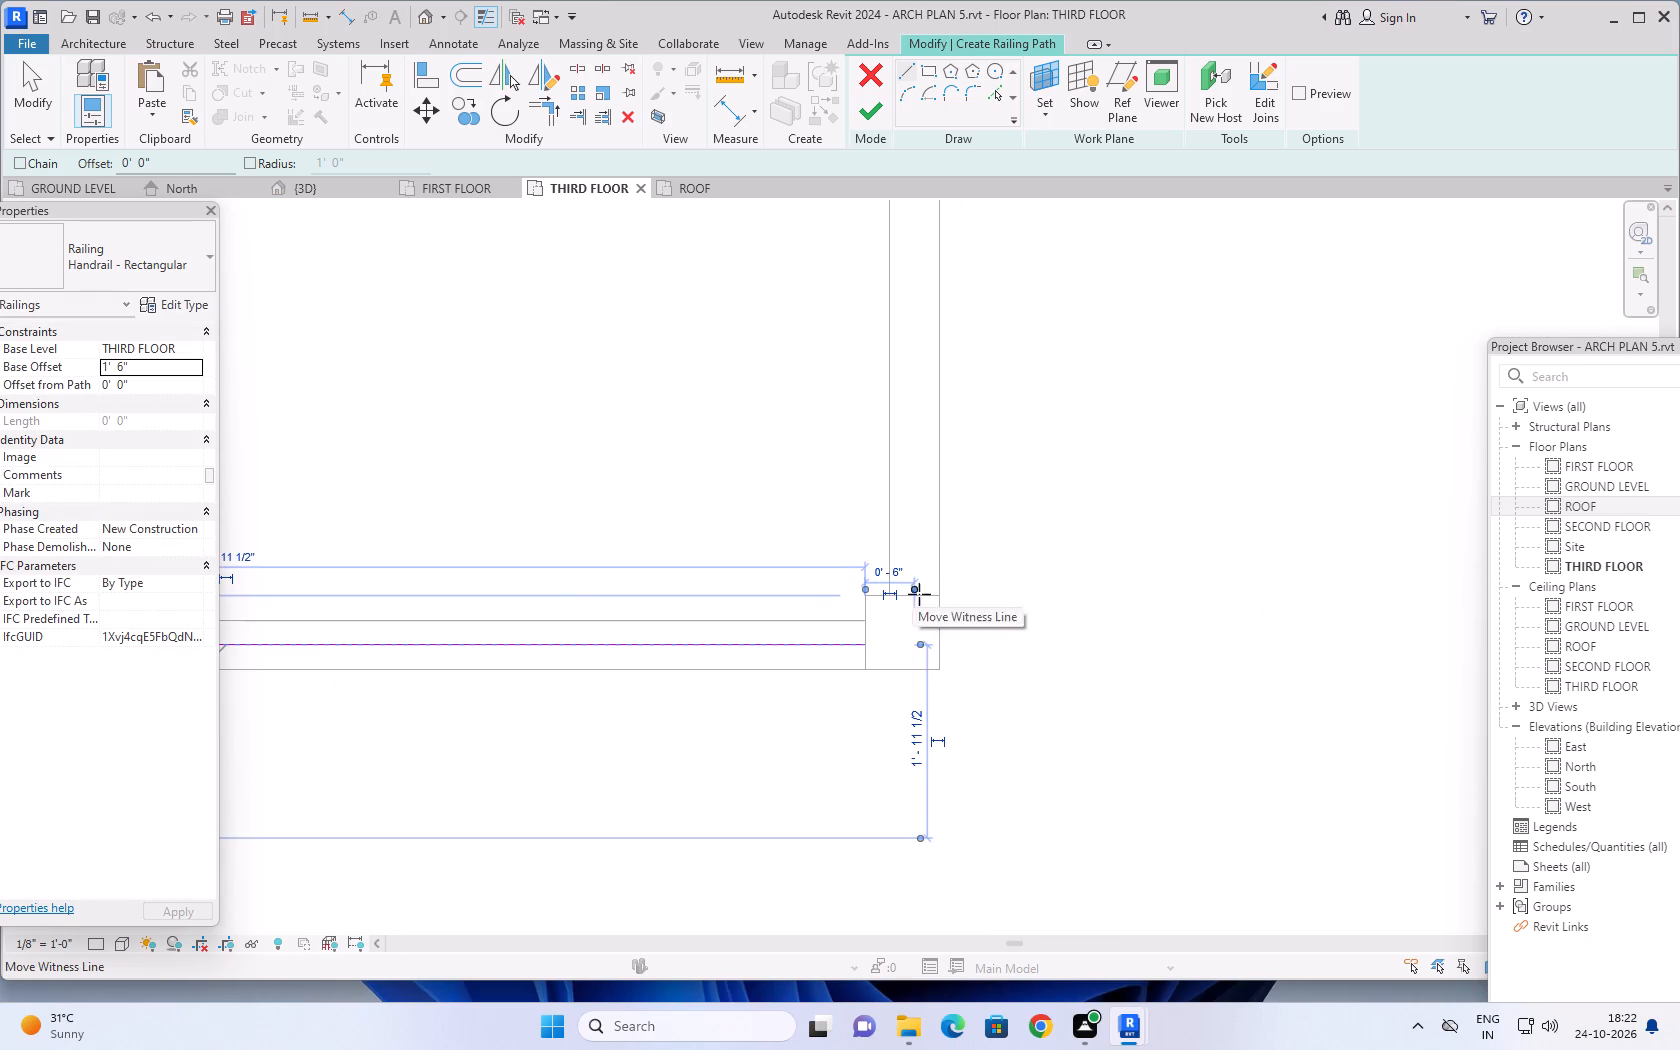
{"action": "key", "text": "Escape"}
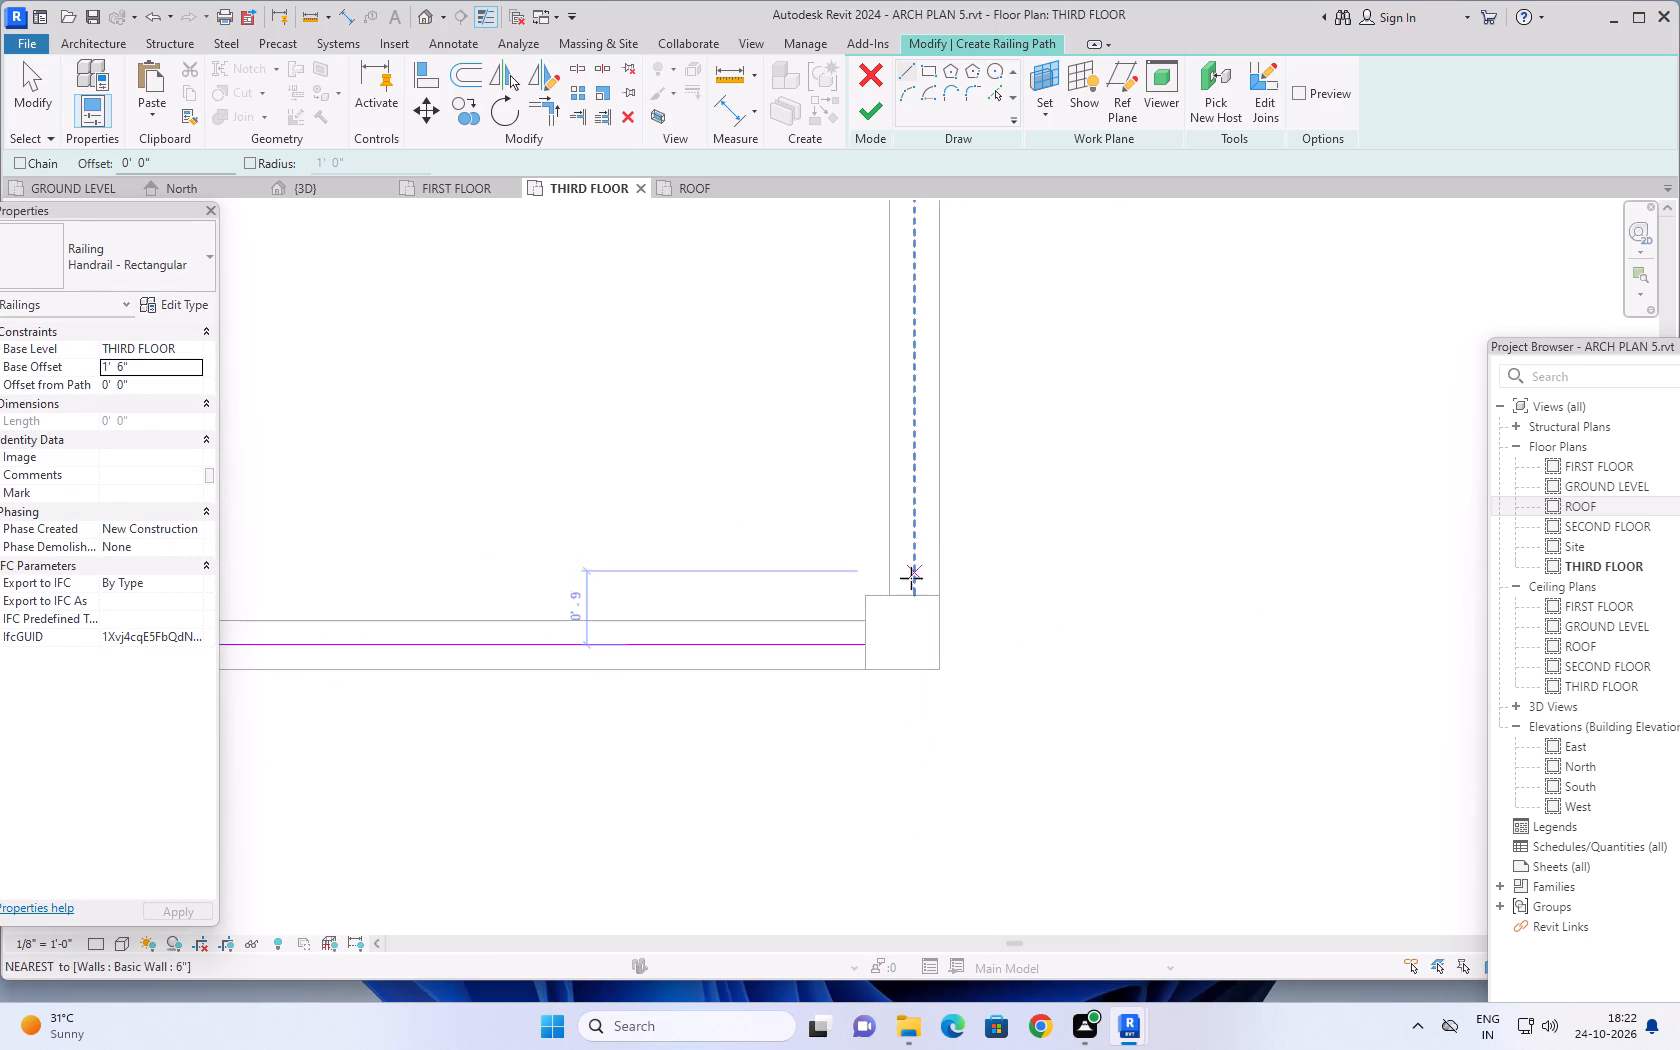
{"action": "left_click", "coordinate": [916, 593]}
{"action": "scroll", "coordinate": [914, 384], "scroll_direction": "down", "scroll_amount": 5}
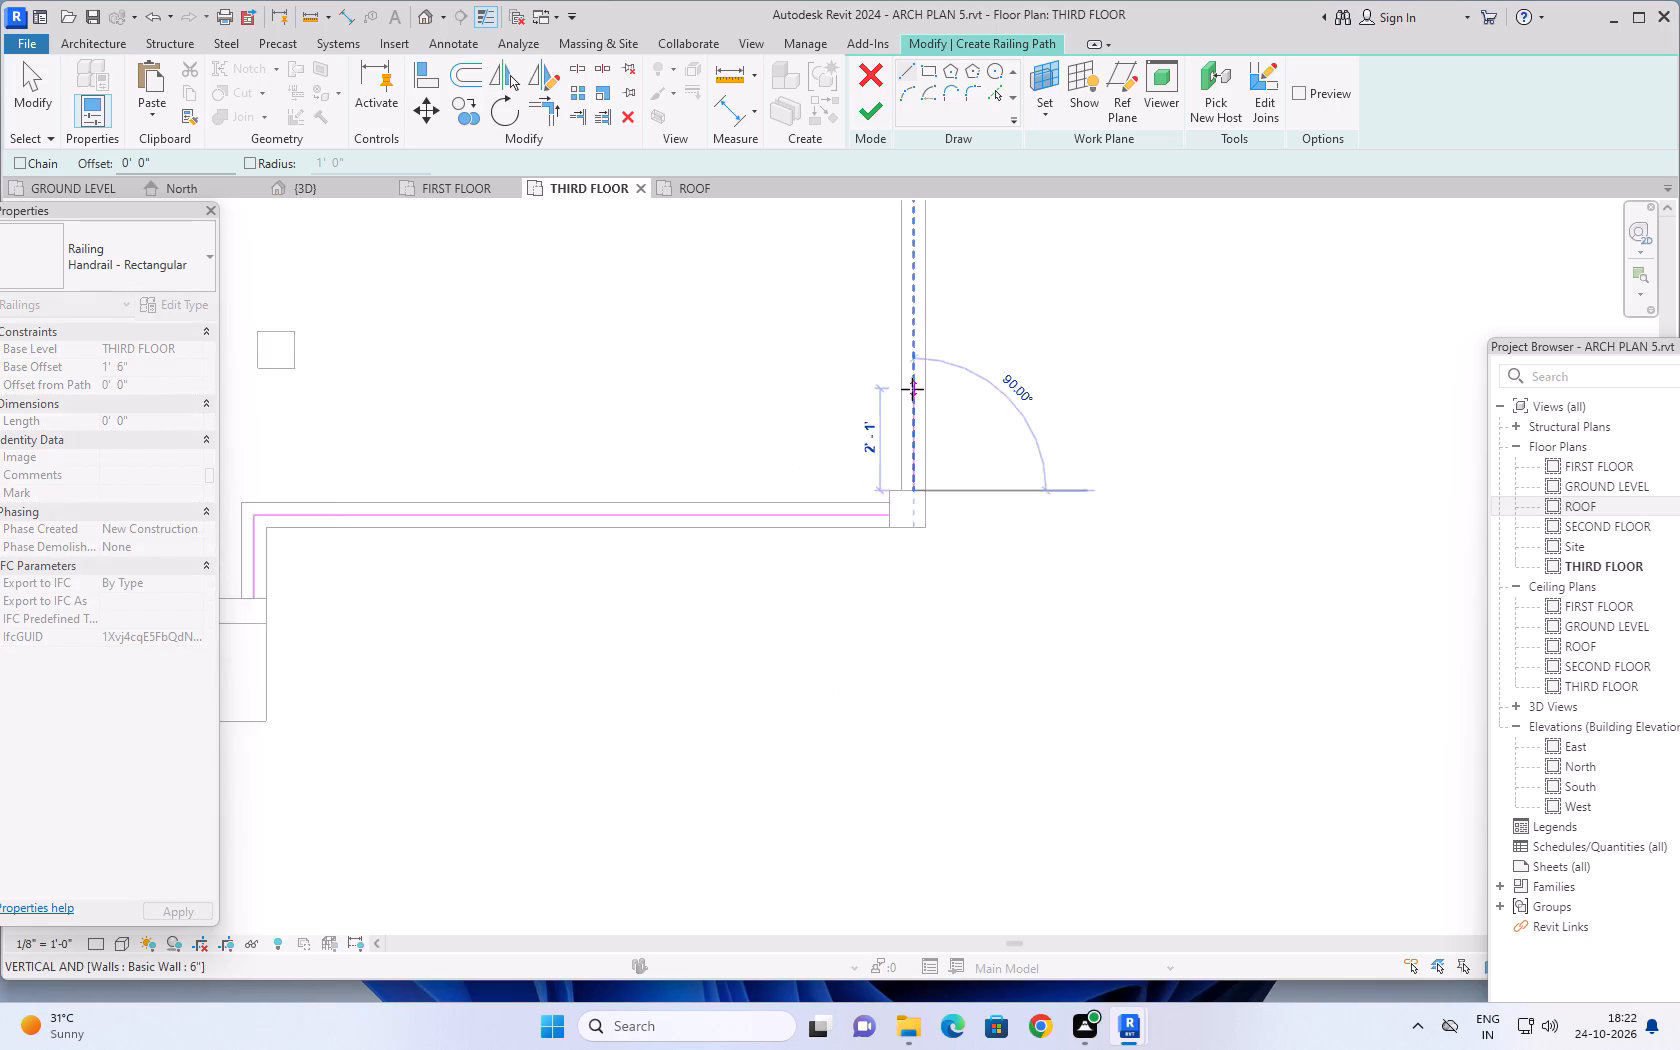
{"action": "scroll", "coordinate": [912, 389], "scroll_direction": "down", "scroll_amount": 4}
{"action": "middle_click_drag", "start_coordinate": [919, 318], "coordinate": [919, 726]}
{"action": "scroll", "coordinate": [911, 546], "scroll_direction": "up", "scroll_amount": 3}
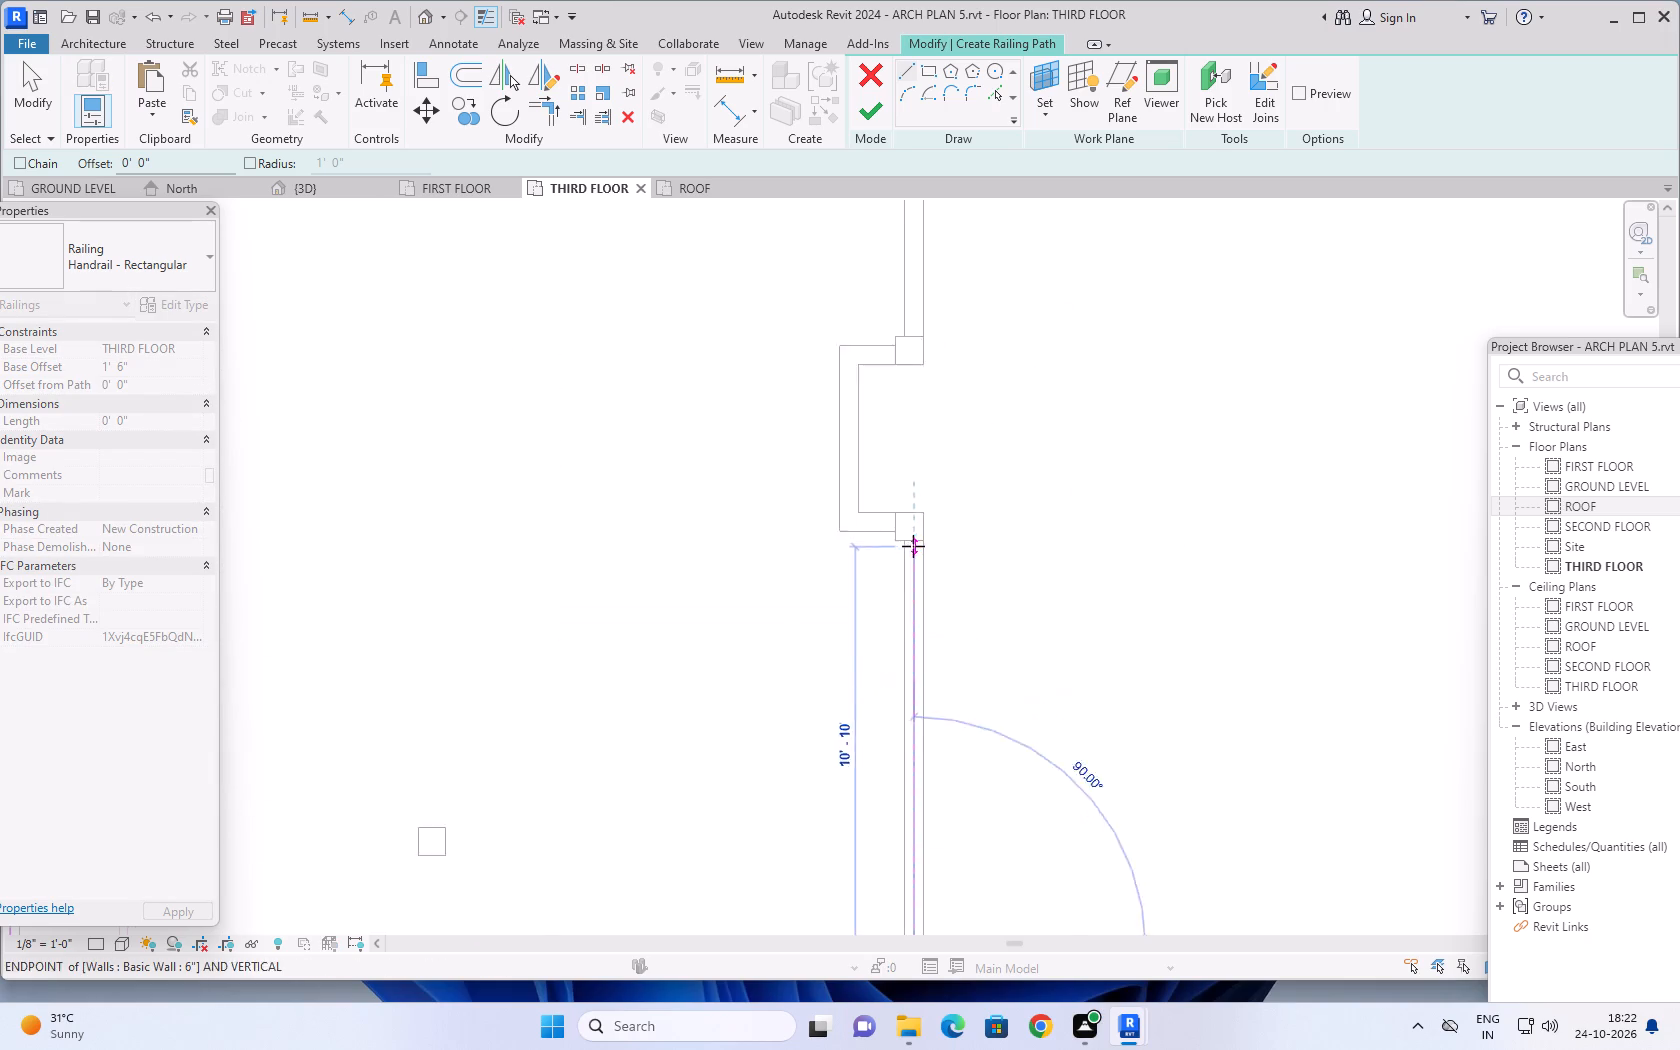
{"action": "scroll", "coordinate": [913, 565], "scroll_direction": "up", "scroll_amount": 5}
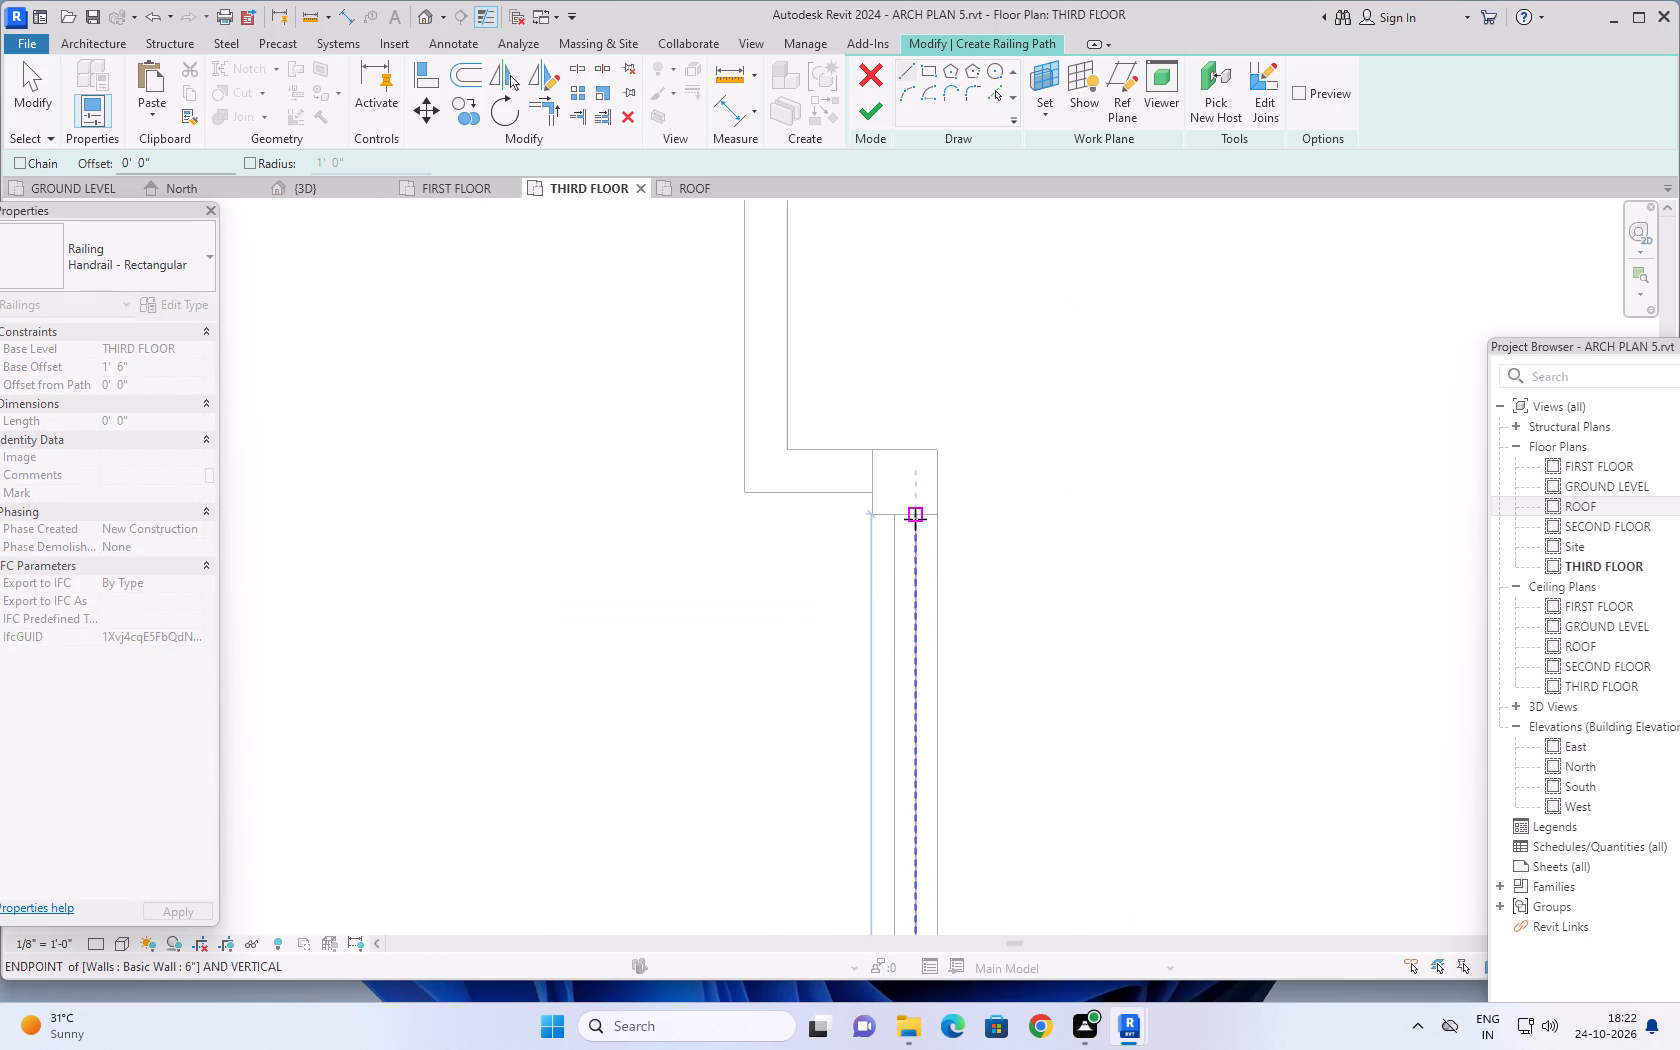
{"action": "left_click", "coordinate": [915, 519]}
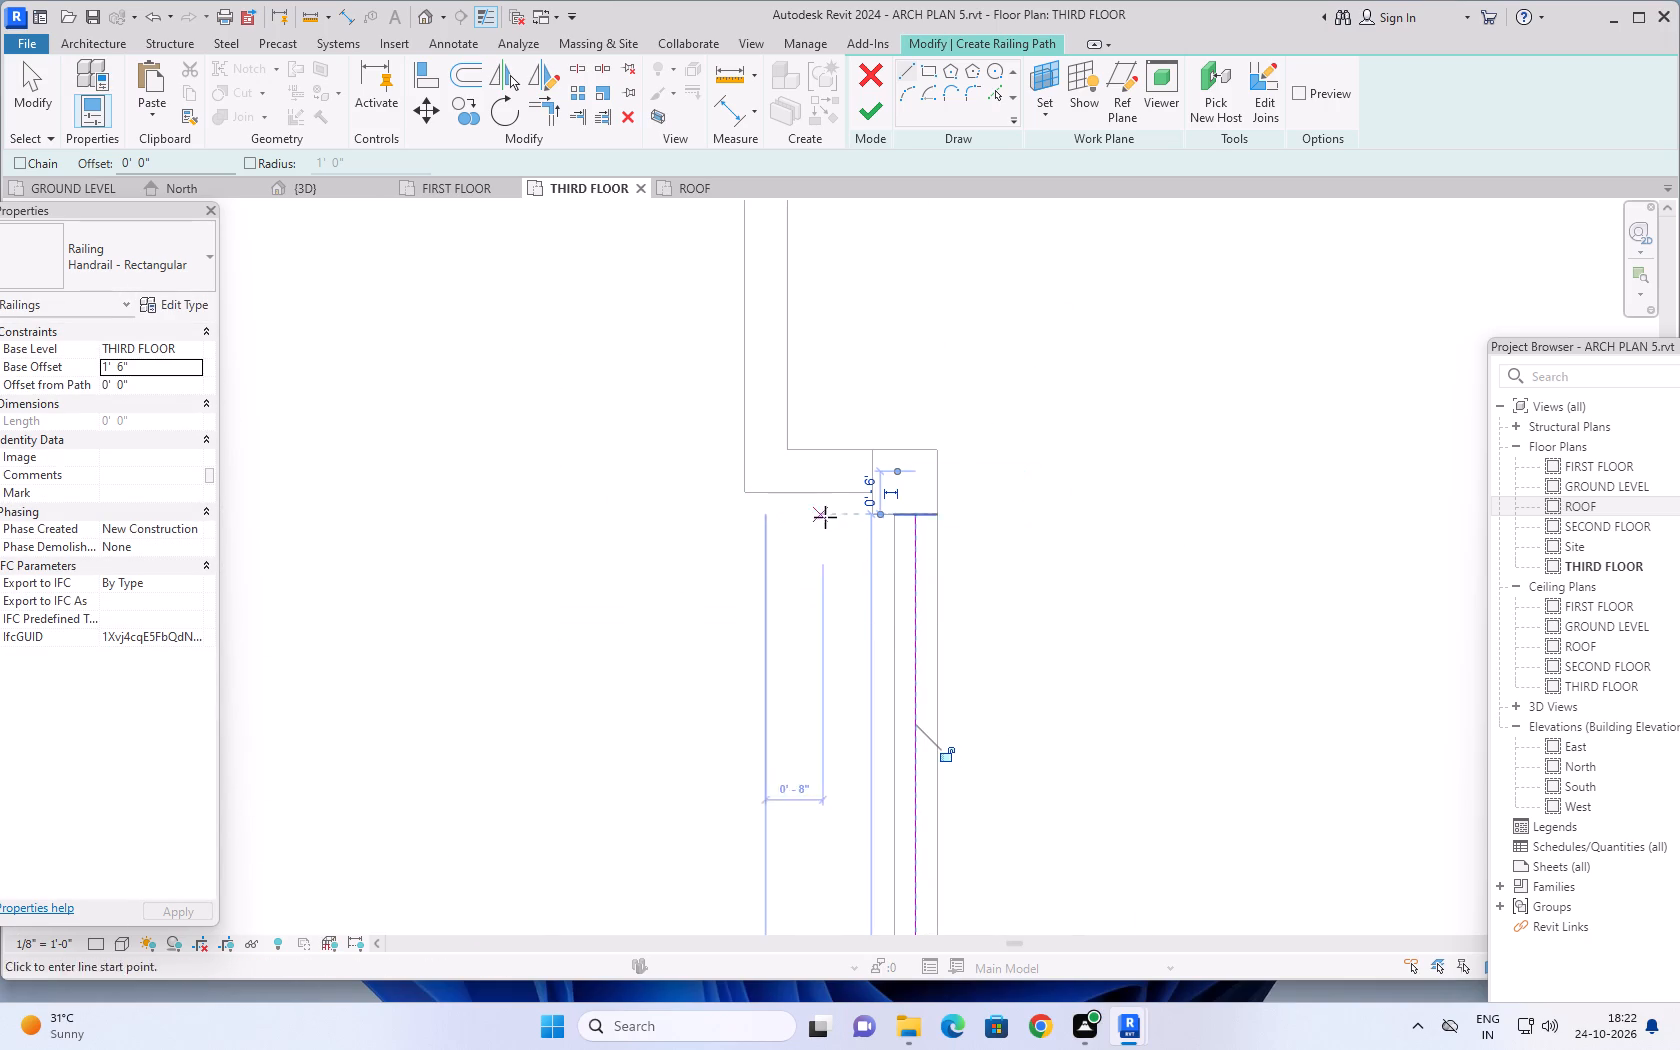
Draw a 1'-3" railing segment from the recess's front column along the short return wall's centreline to its inner corner.
{"action": "scroll", "coordinate": [844, 506], "scroll_direction": "up", "scroll_amount": 3}
{"action": "left_click", "coordinate": [882, 453]}
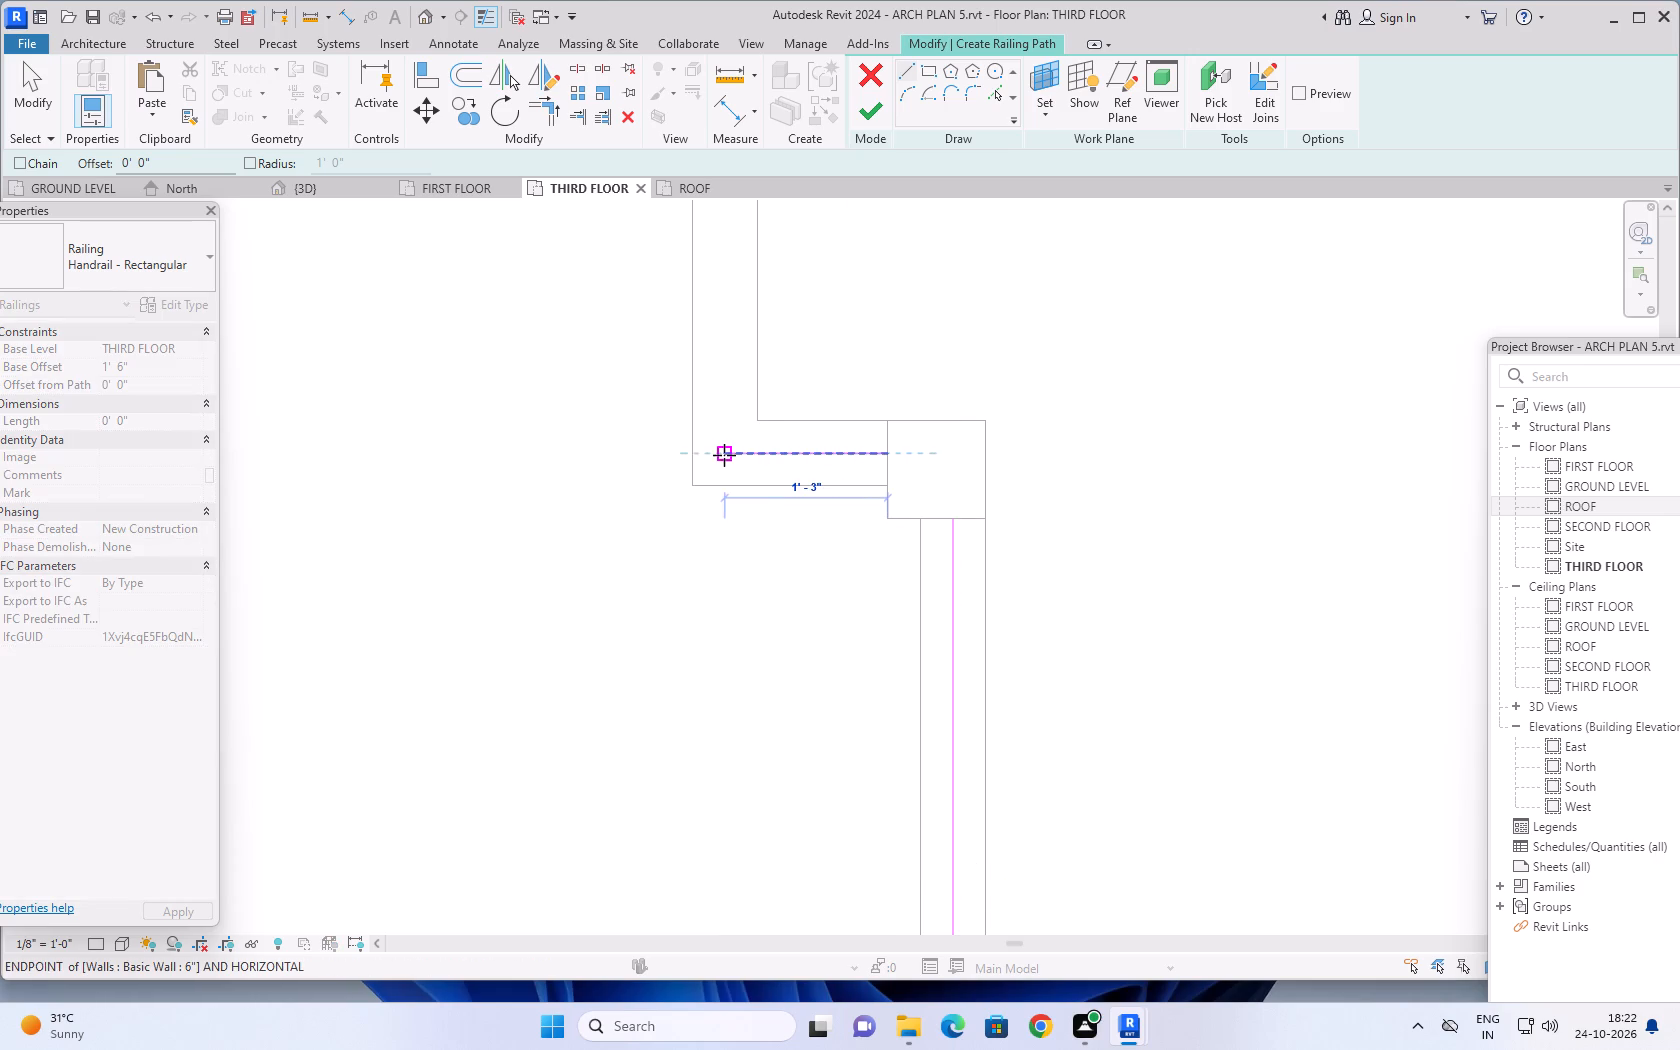
{"action": "left_click", "coordinate": [724, 455]}
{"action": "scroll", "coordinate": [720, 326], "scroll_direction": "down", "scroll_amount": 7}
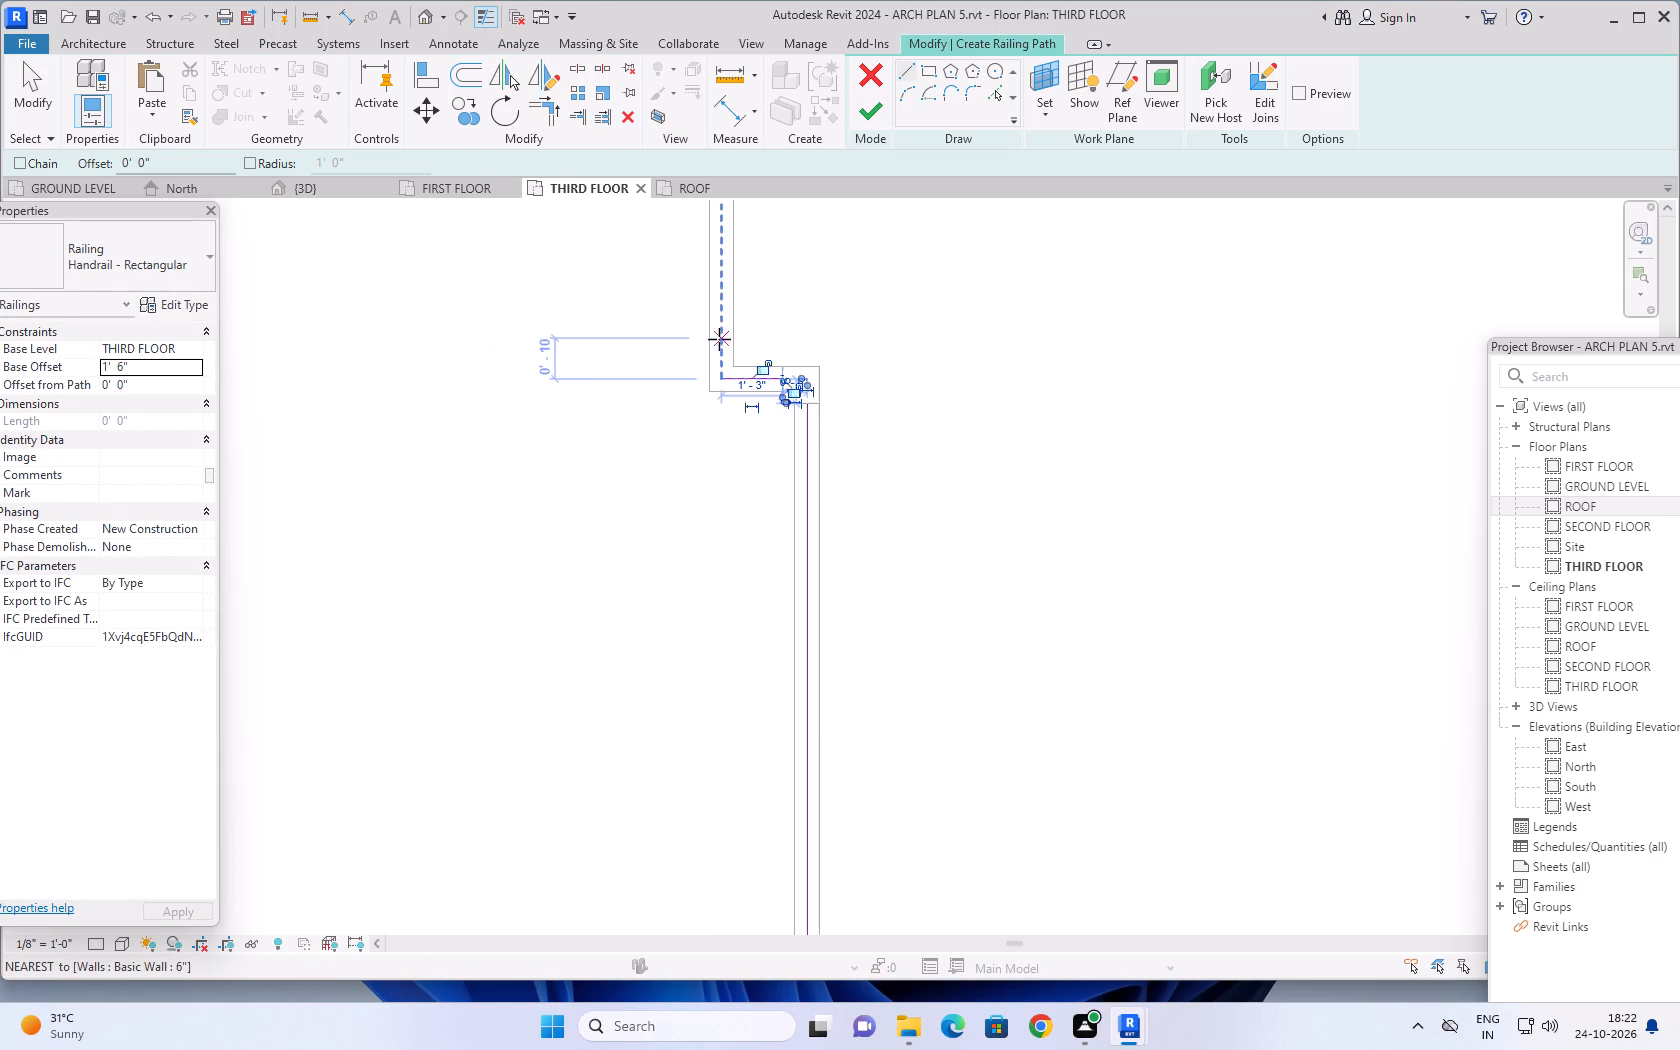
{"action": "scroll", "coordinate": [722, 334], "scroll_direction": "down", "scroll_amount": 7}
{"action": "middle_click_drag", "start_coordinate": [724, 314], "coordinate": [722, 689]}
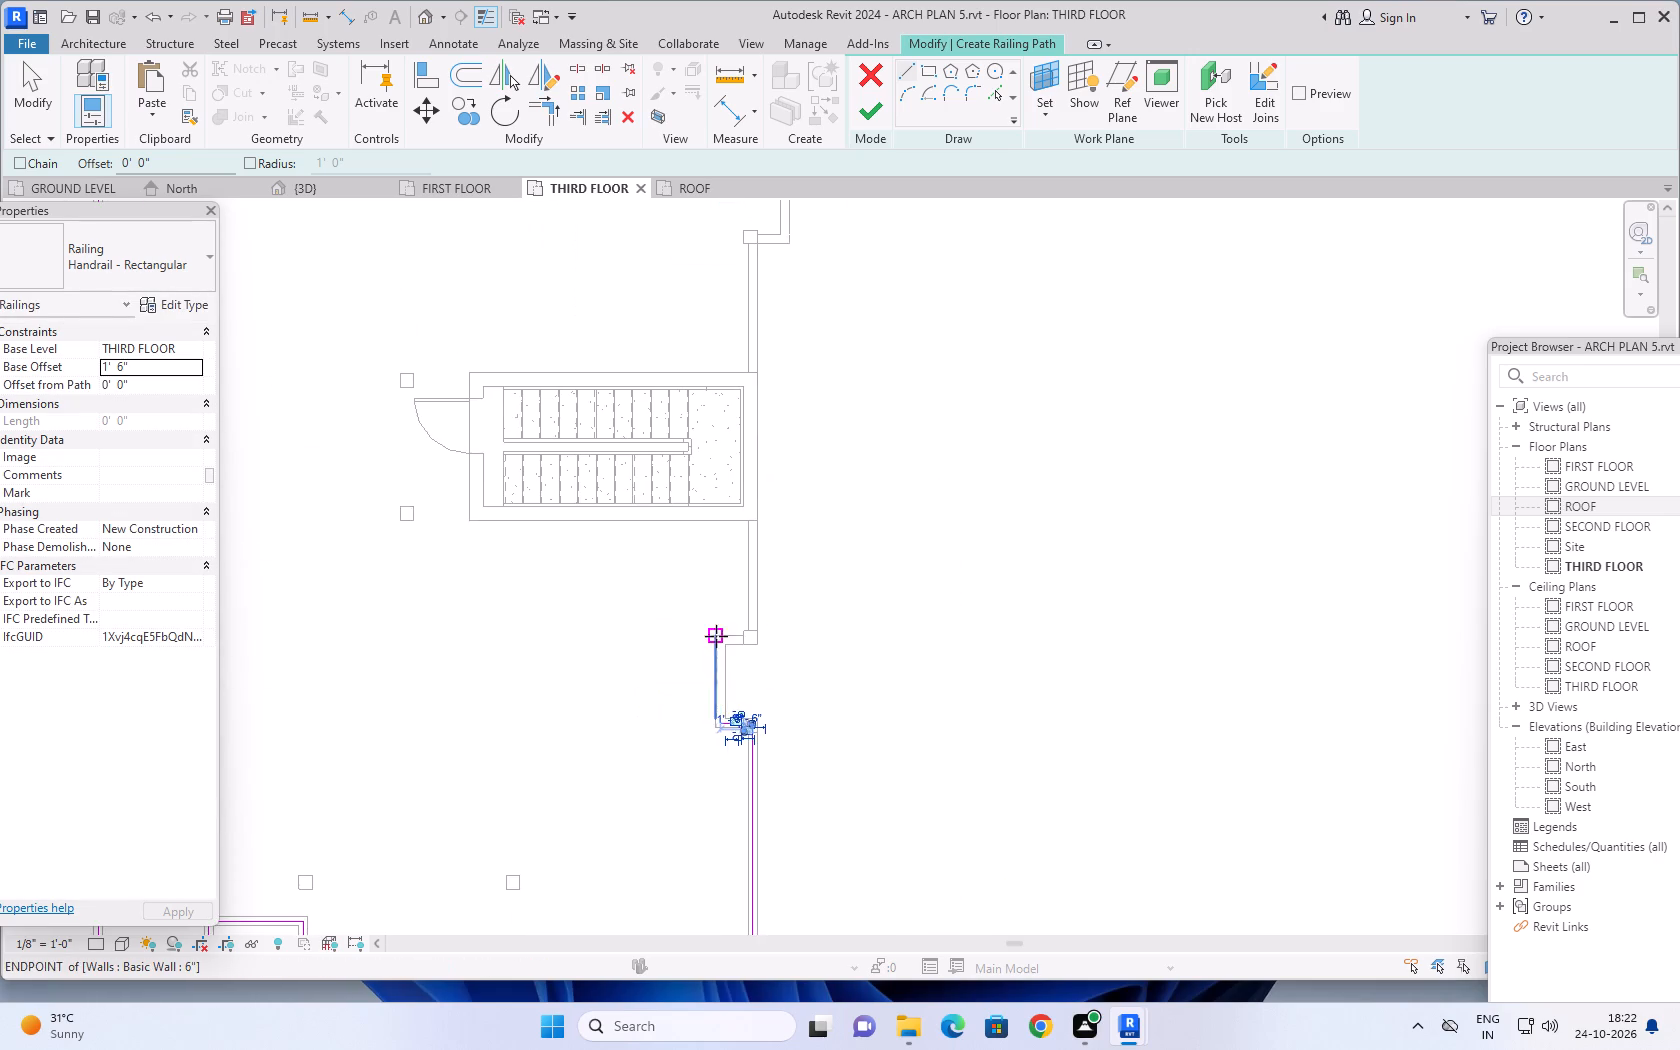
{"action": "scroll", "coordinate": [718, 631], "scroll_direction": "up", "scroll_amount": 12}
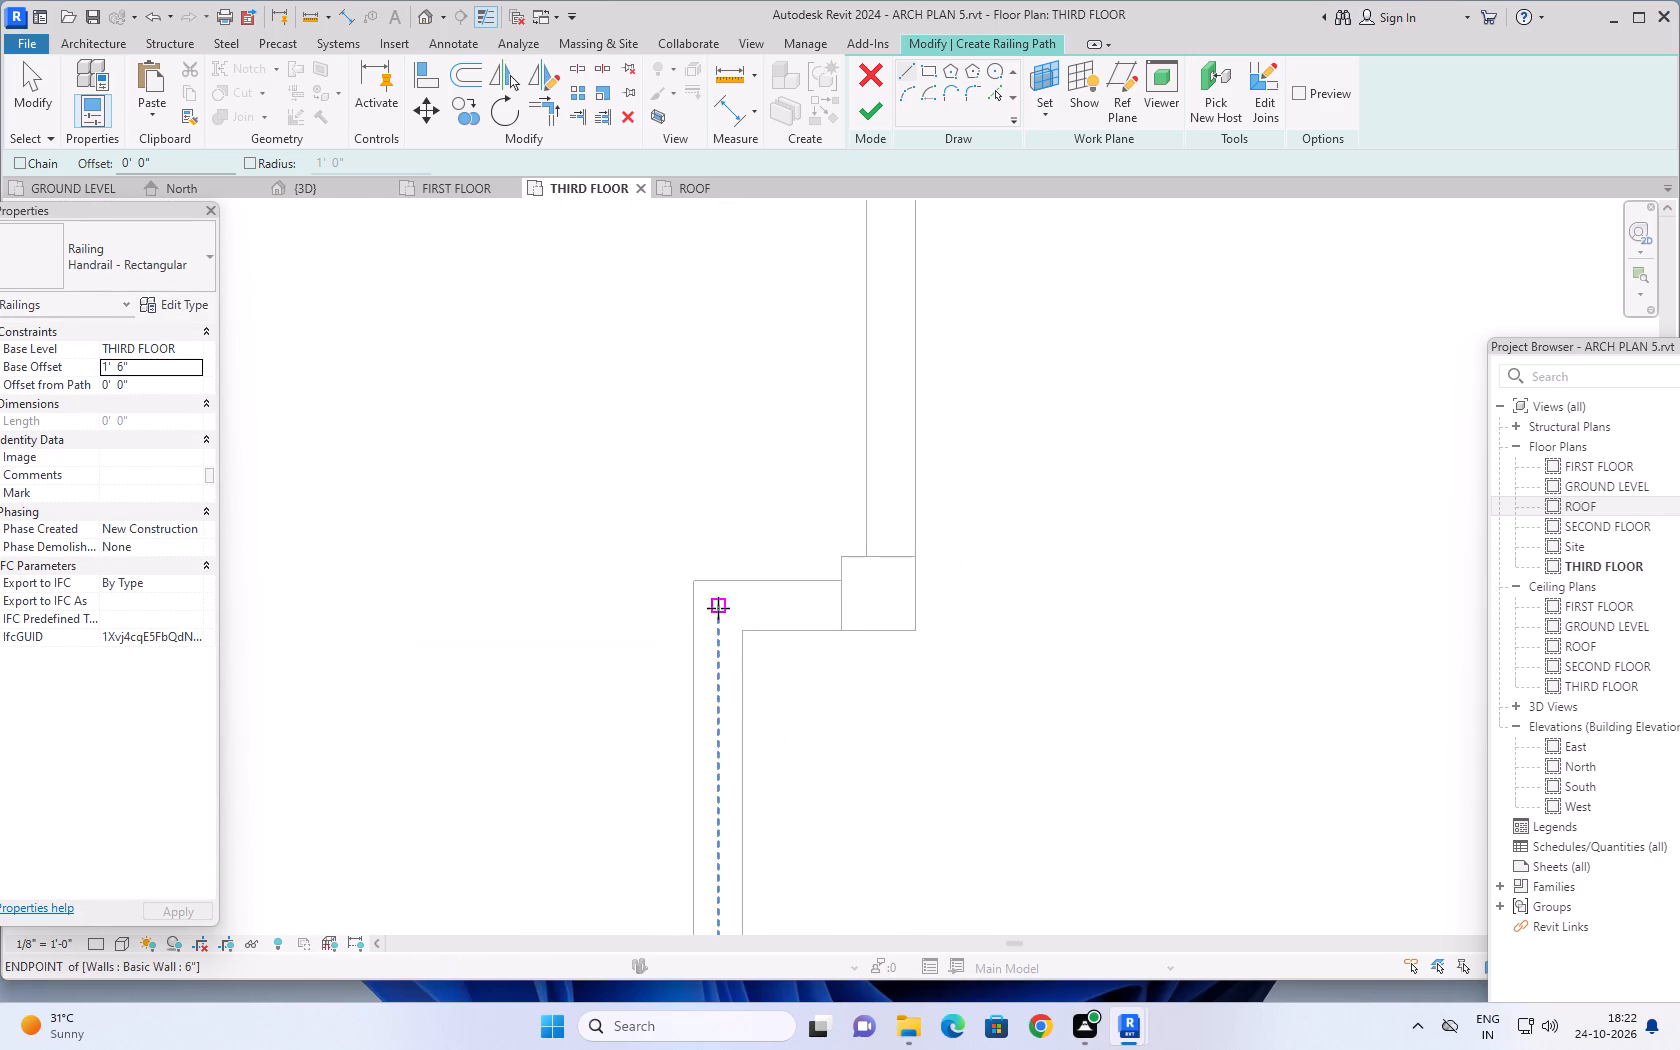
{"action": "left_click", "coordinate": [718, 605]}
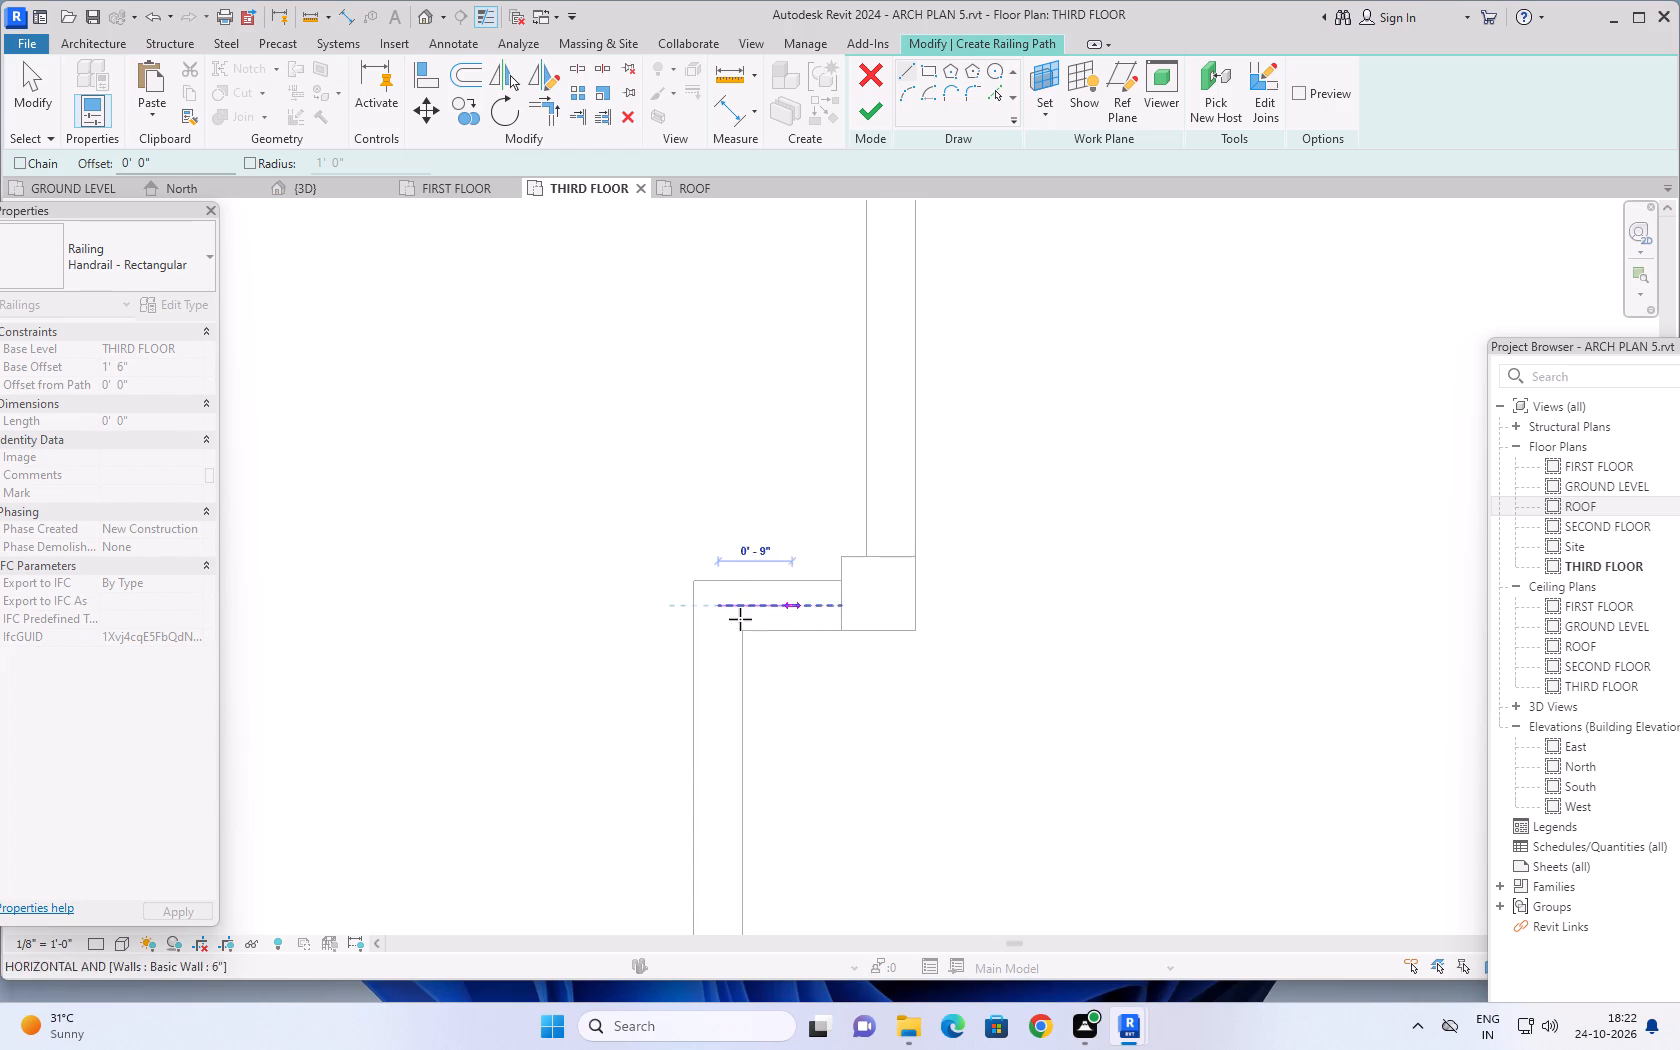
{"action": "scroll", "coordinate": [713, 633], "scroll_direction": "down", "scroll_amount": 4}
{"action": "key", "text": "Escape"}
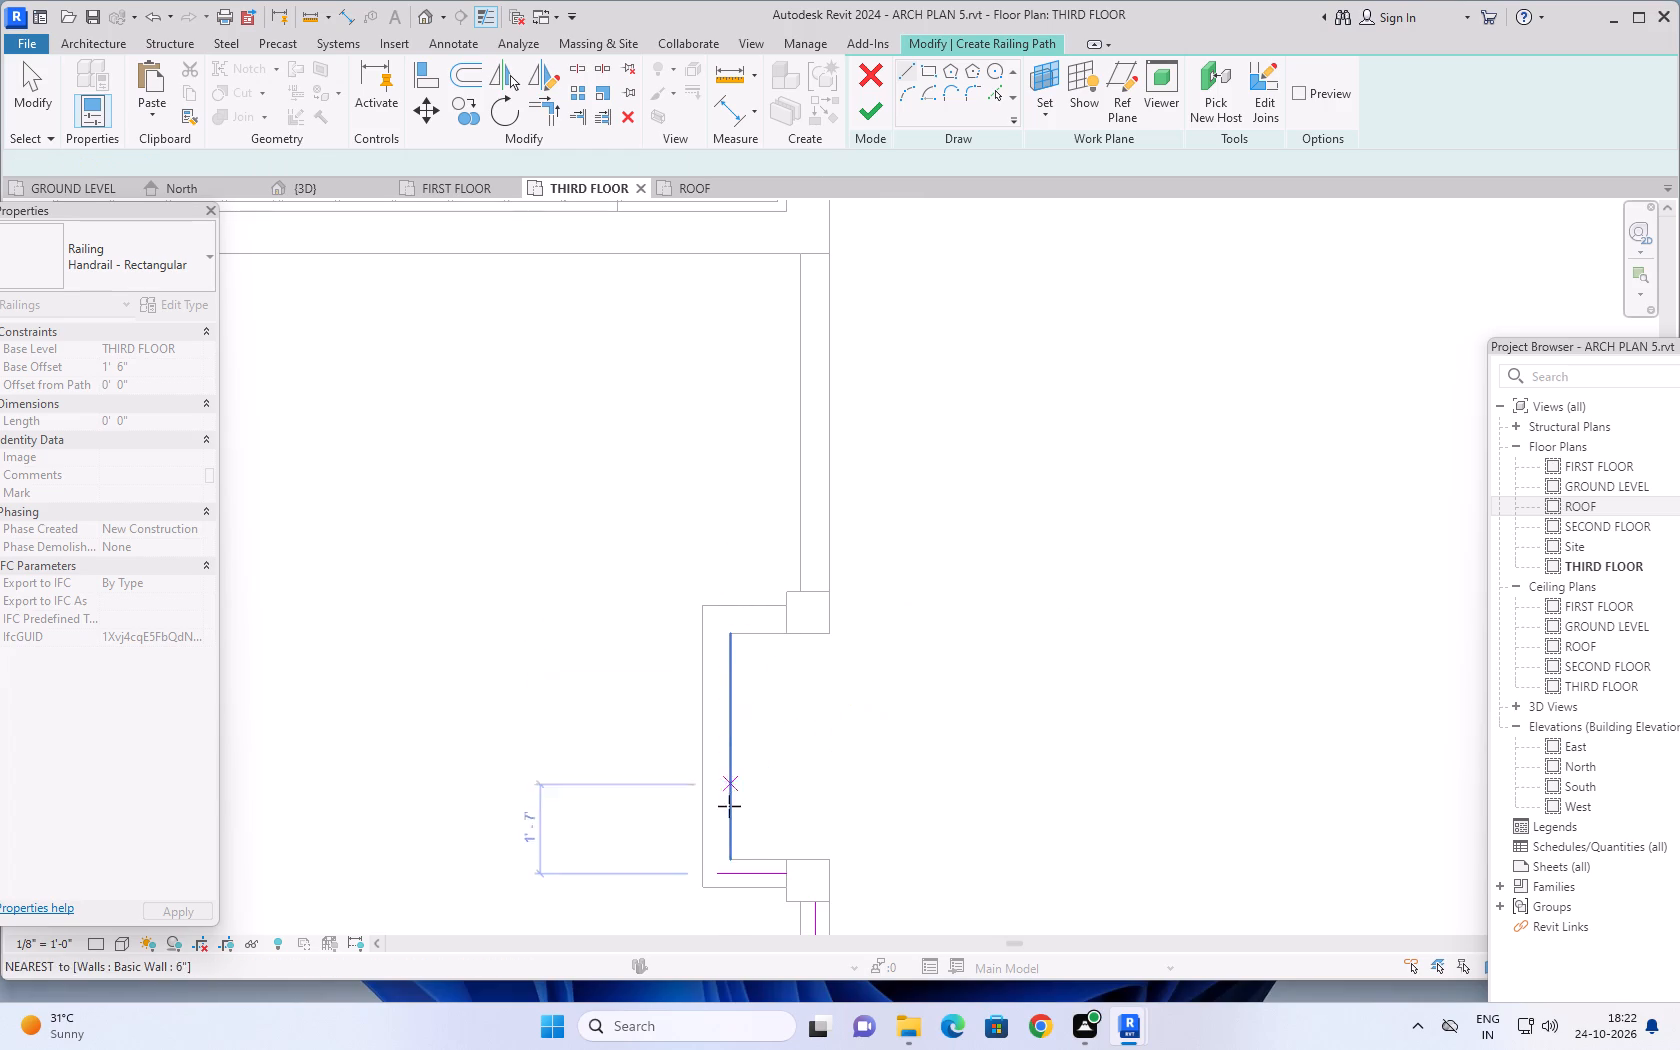
Continue the railing path around the right recess with a 4'-6" segment along its inner wall and 1'-3" to the rear column.
{"action": "left_click", "coordinate": [720, 869]}
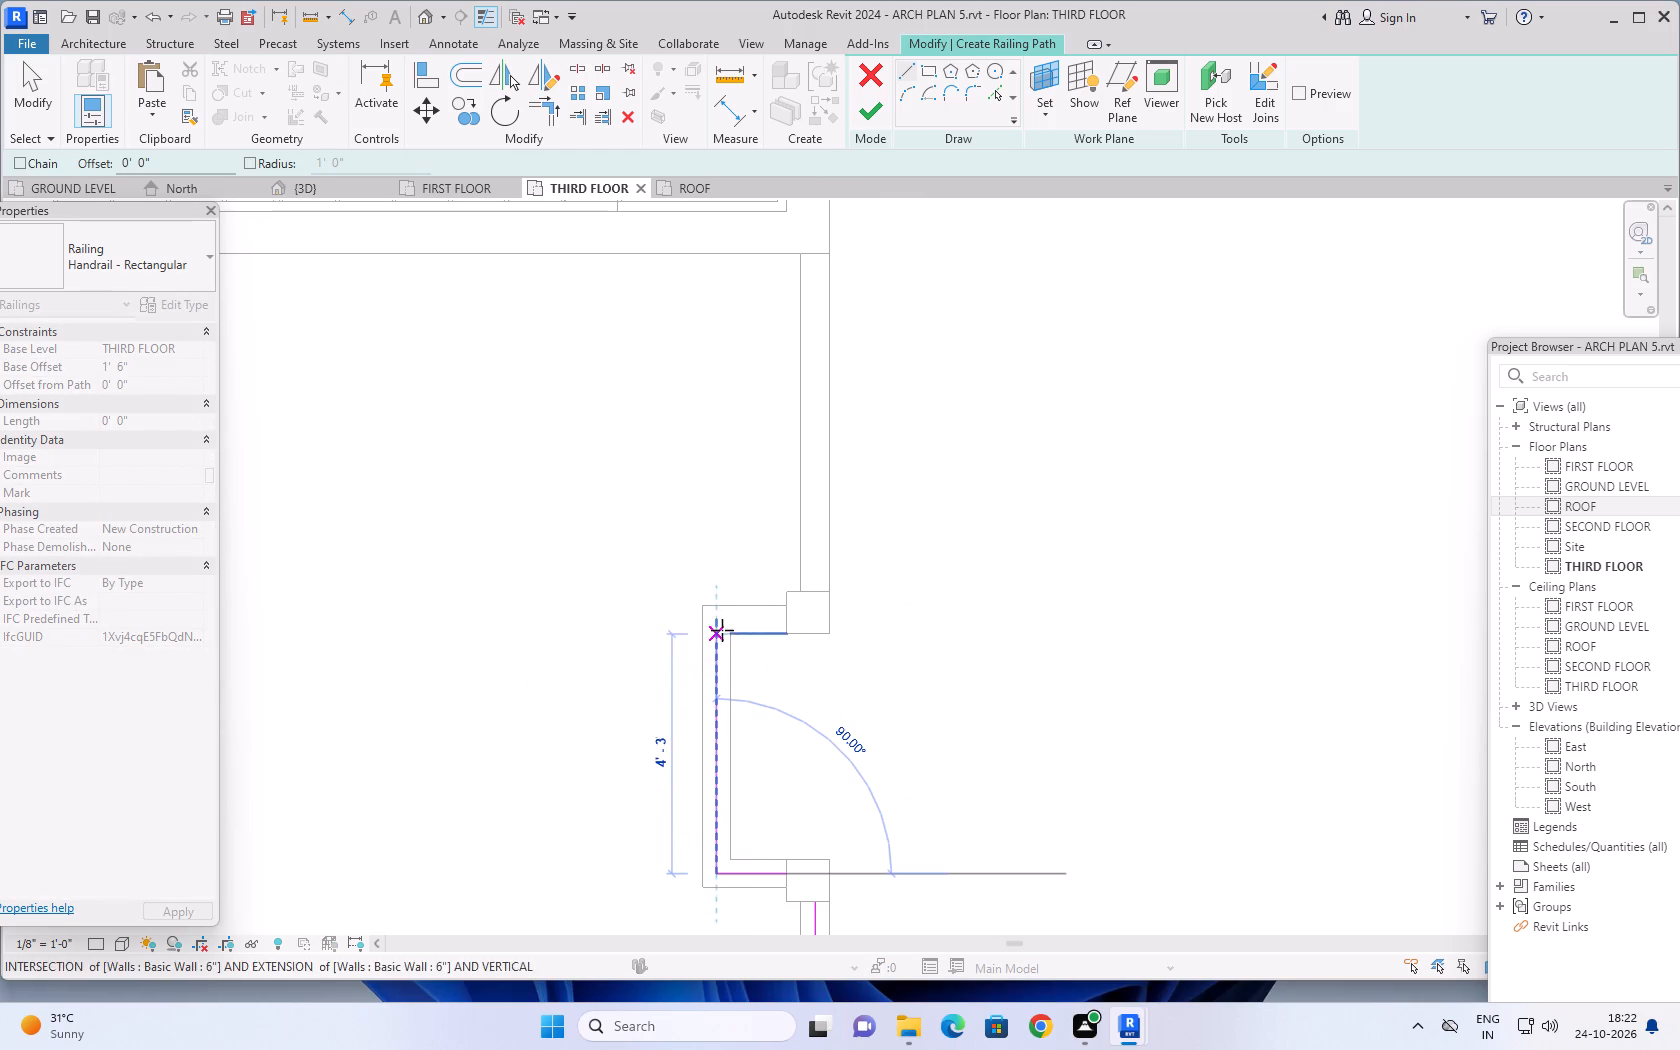
{"action": "left_click", "coordinate": [717, 622]}
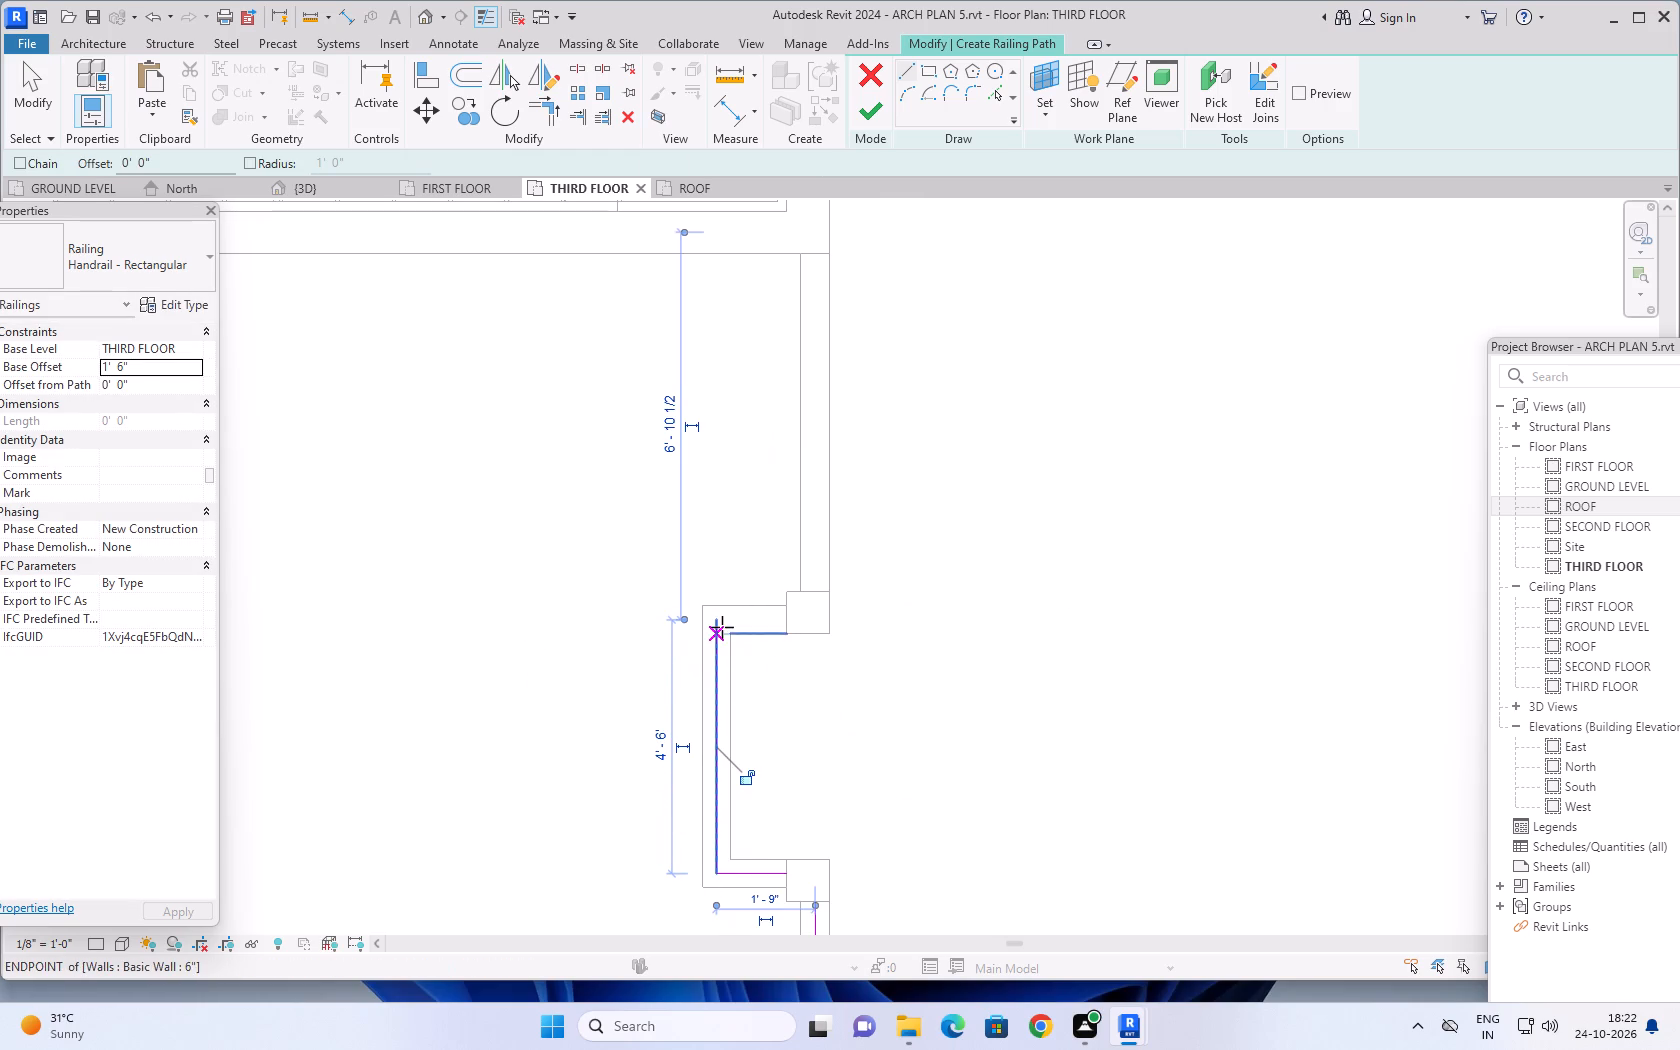
{"action": "left_click", "coordinate": [721, 621]}
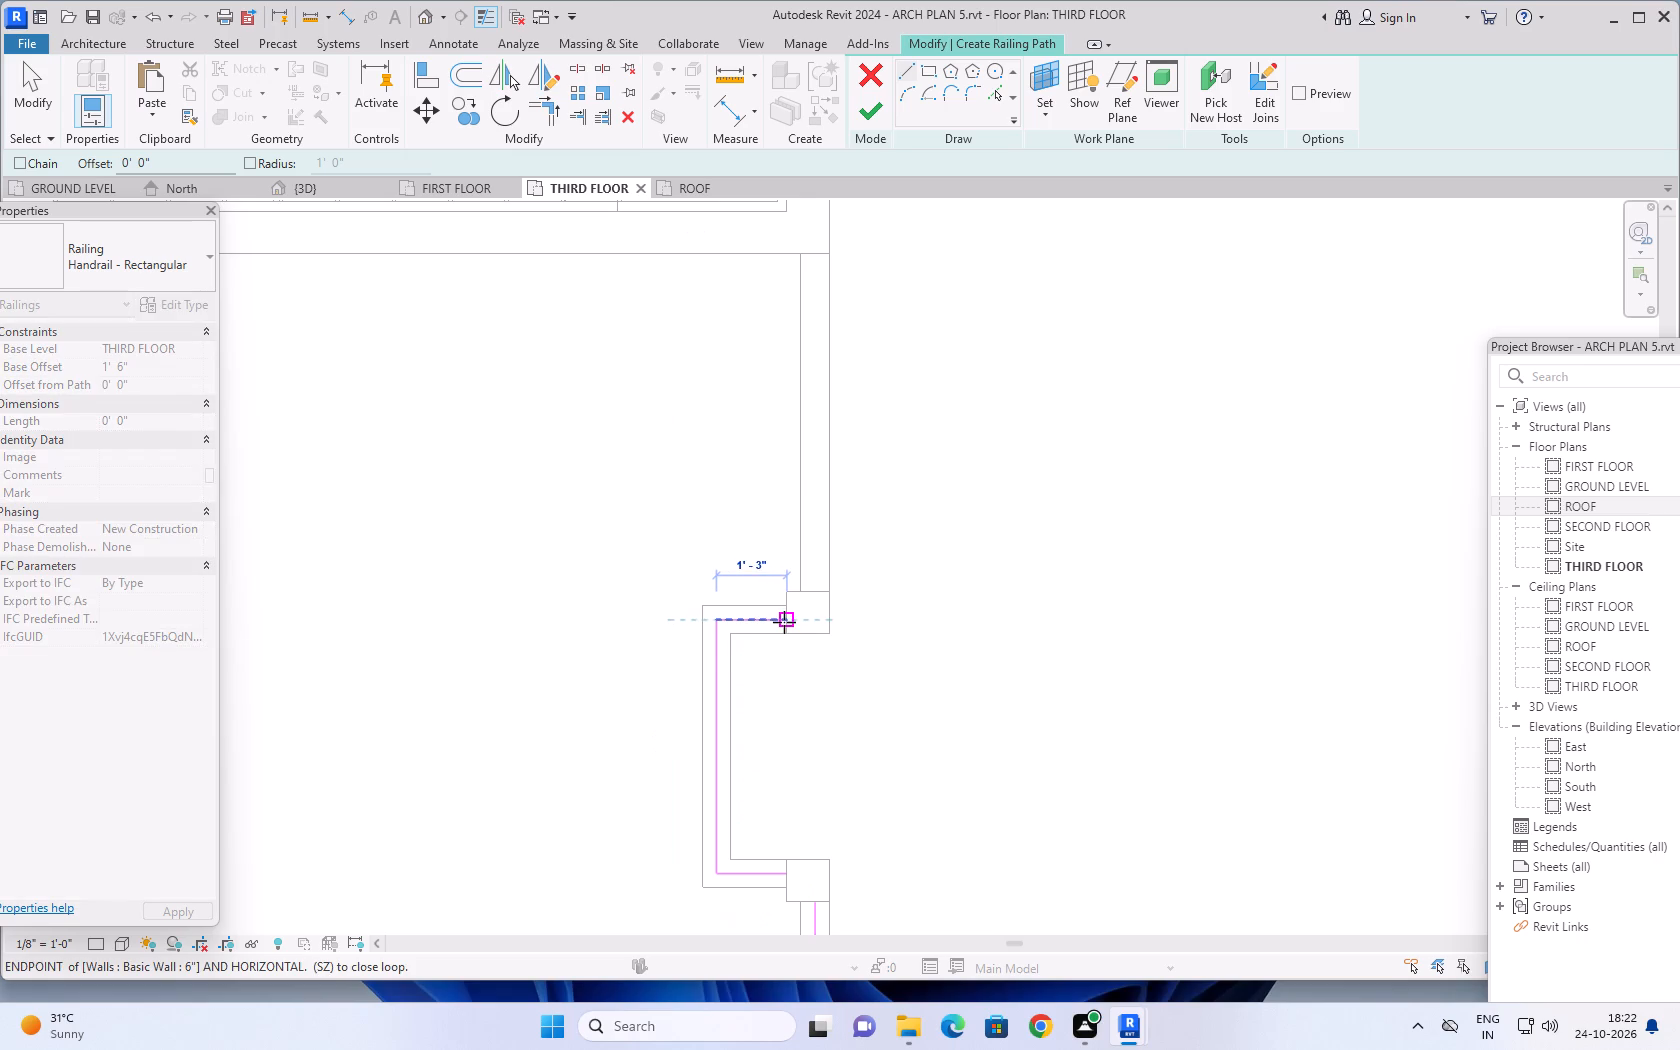
{"action": "left_click", "coordinate": [784, 622]}
Draw the 6'-0" railing segment along the right wall's centreline from the recess's rear column to the staircase wall.
{"action": "scroll", "coordinate": [806, 597], "scroll_direction": "up", "scroll_amount": 5}
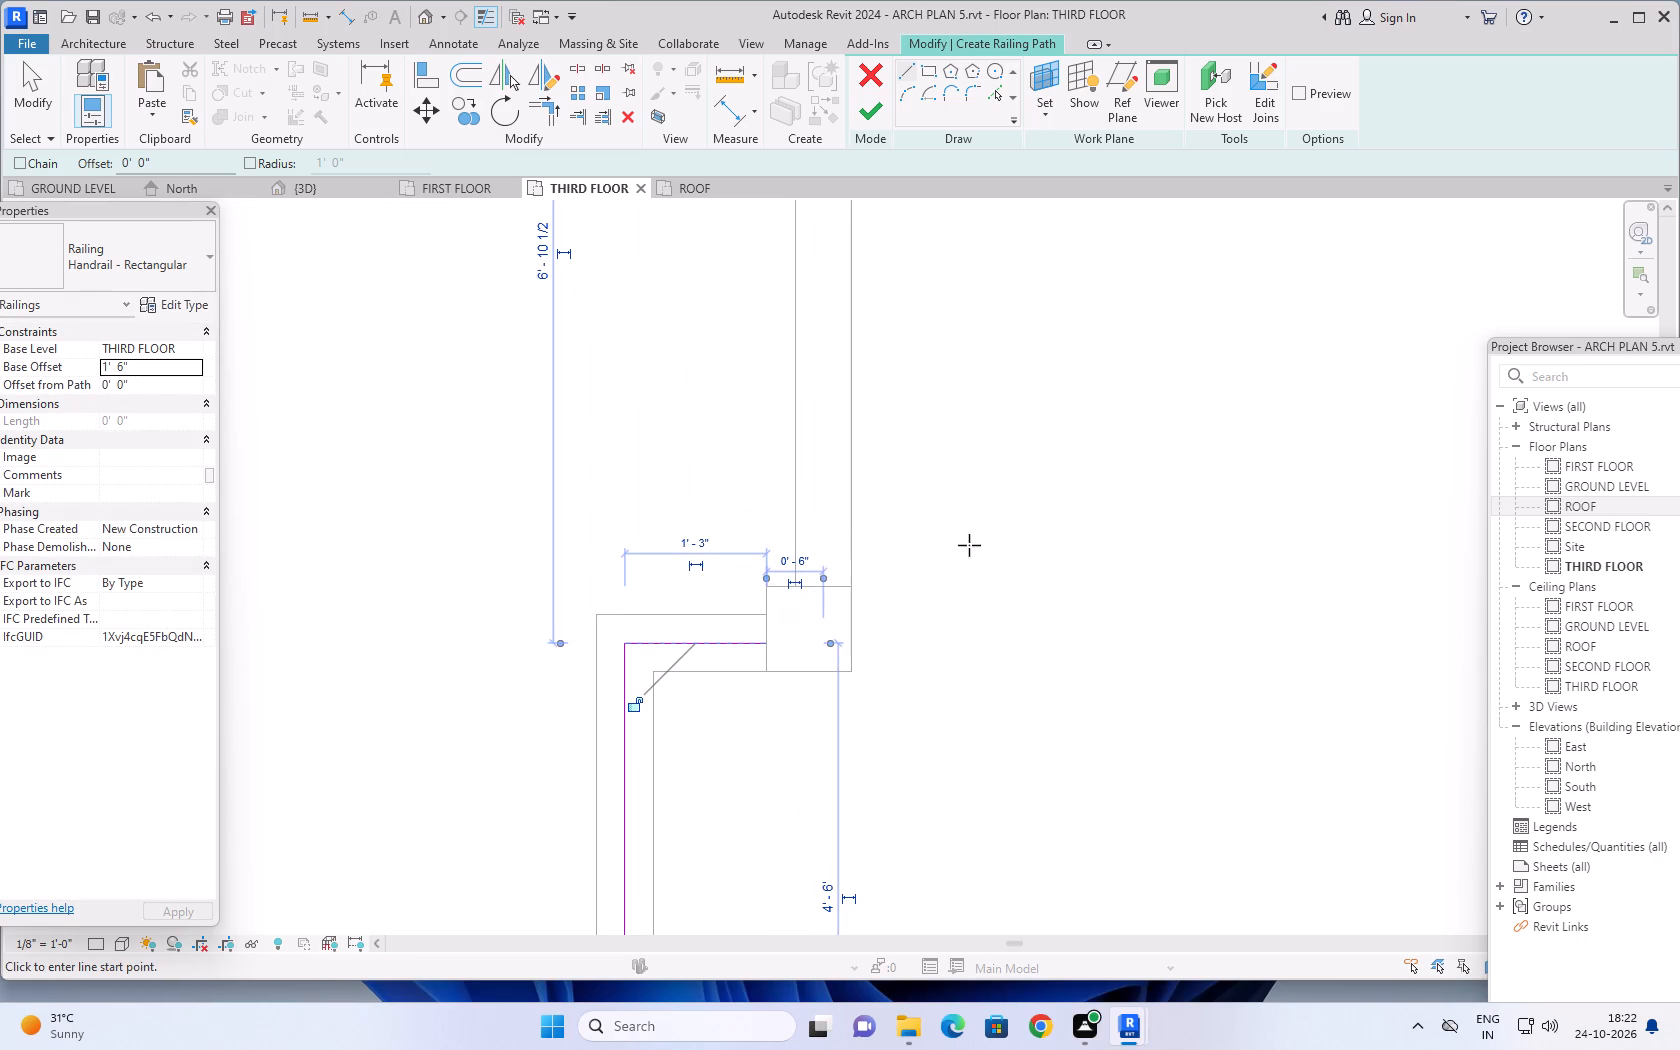
{"action": "scroll", "coordinate": [957, 560], "scroll_direction": "up", "scroll_amount": 6}
{"action": "key", "text": "Escape"}
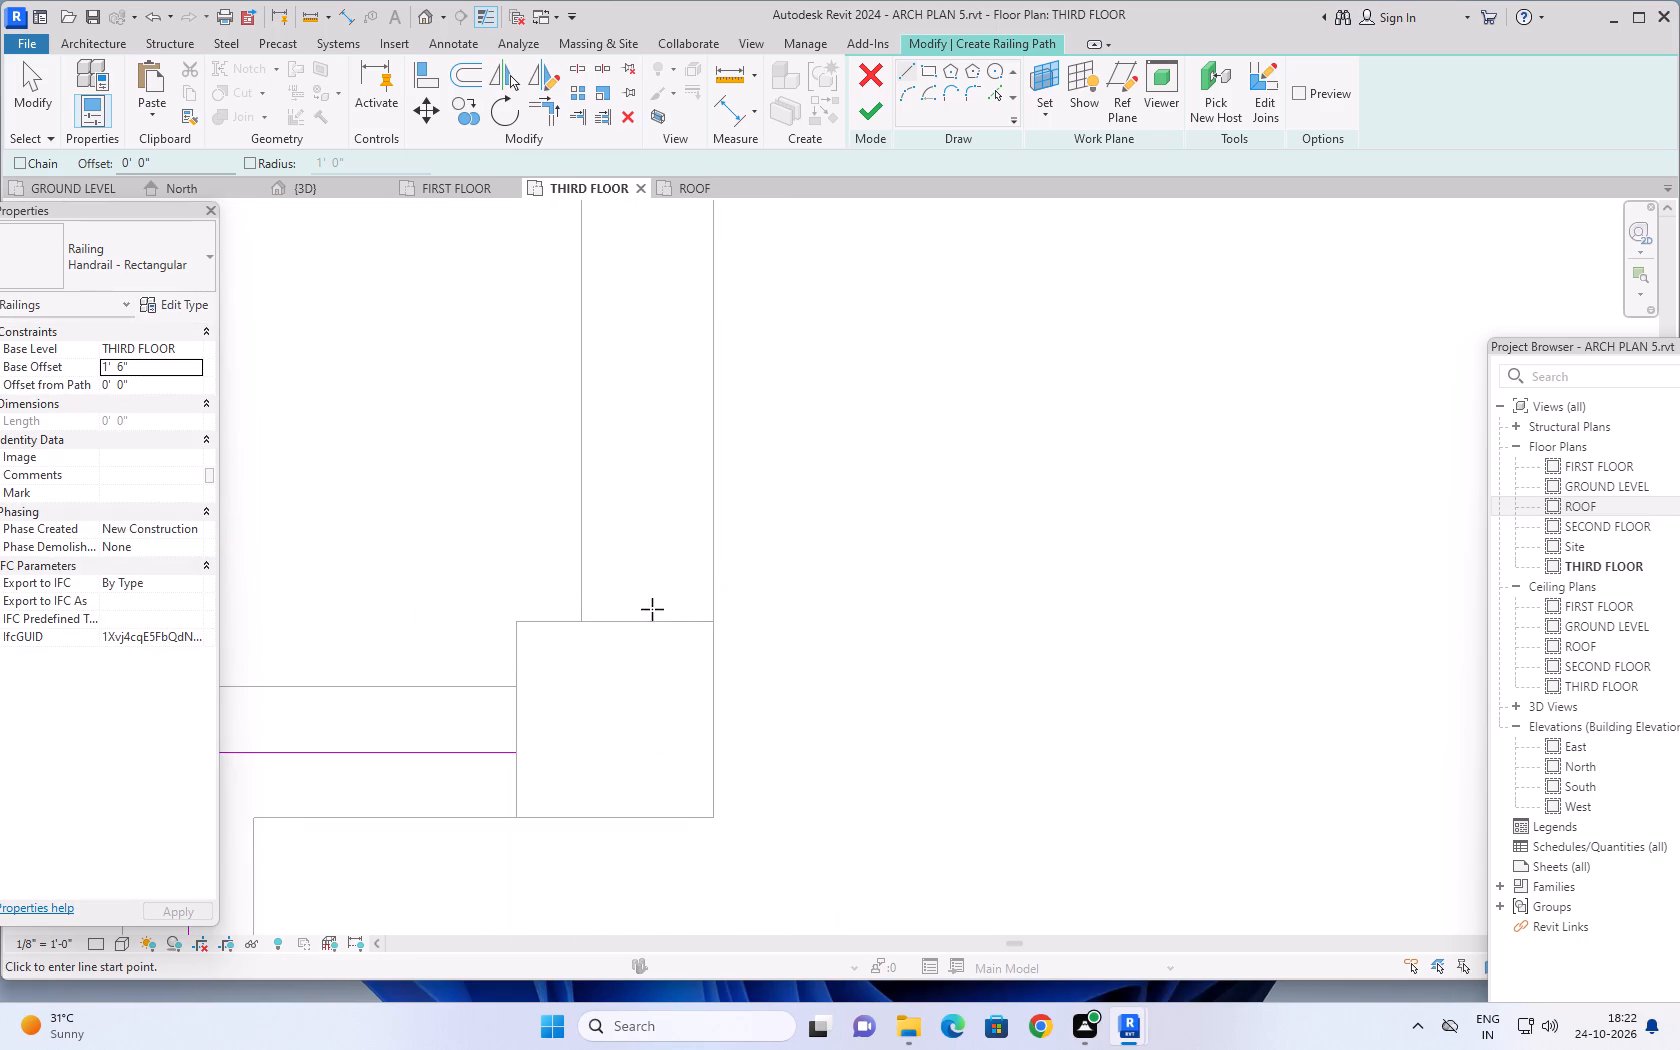
{"action": "left_click", "coordinate": [648, 620]}
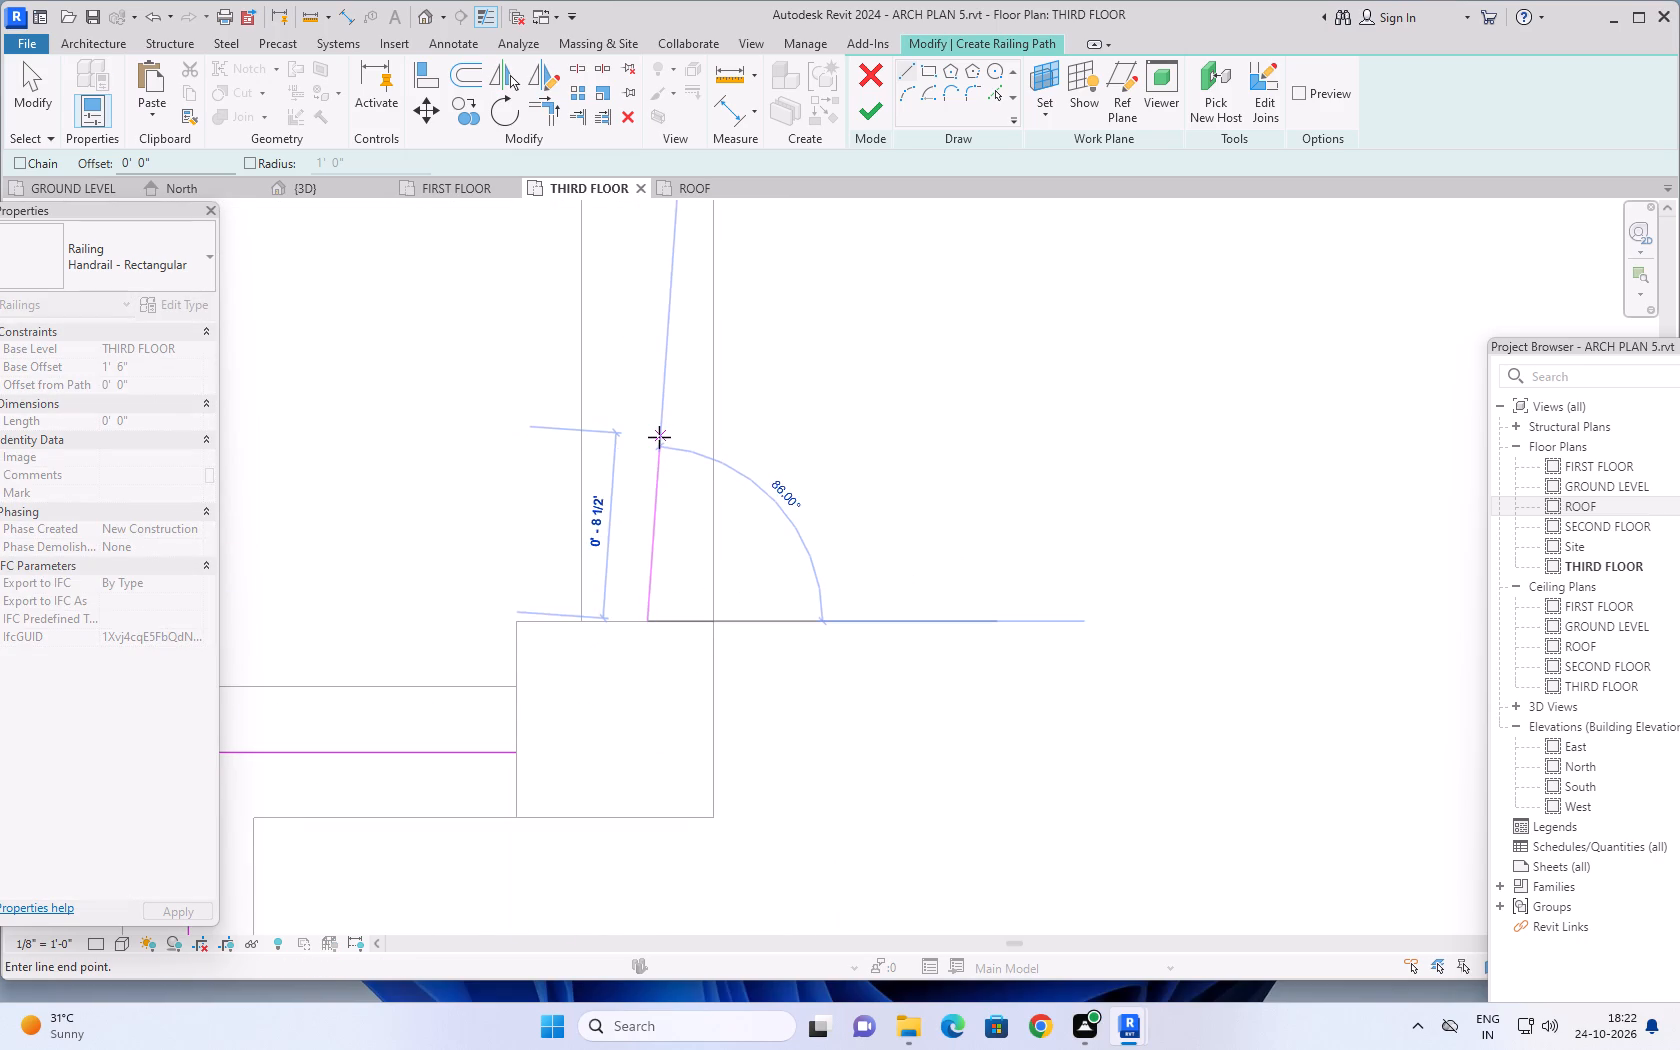
{"action": "scroll", "coordinate": [647, 392], "scroll_direction": "down", "scroll_amount": 8}
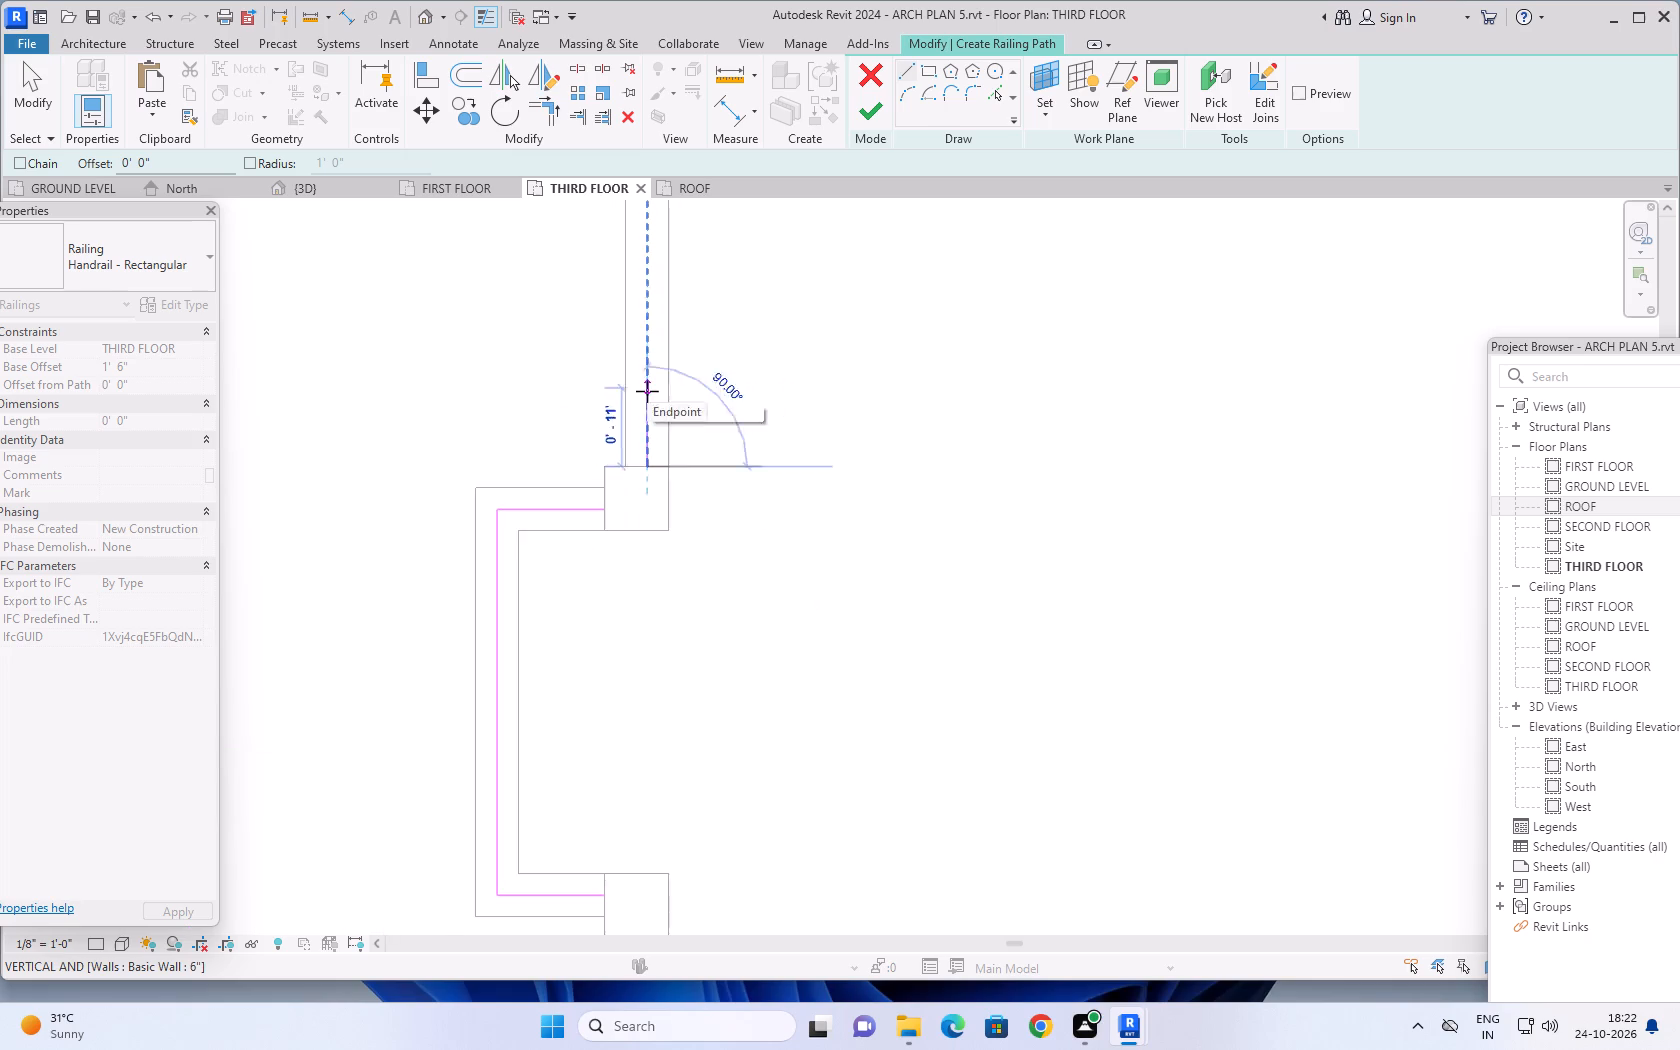
{"action": "scroll", "coordinate": [650, 381], "scroll_direction": "down", "scroll_amount": 6}
{"action": "middle_click_drag", "start_coordinate": [648, 290], "coordinate": [648, 754]}
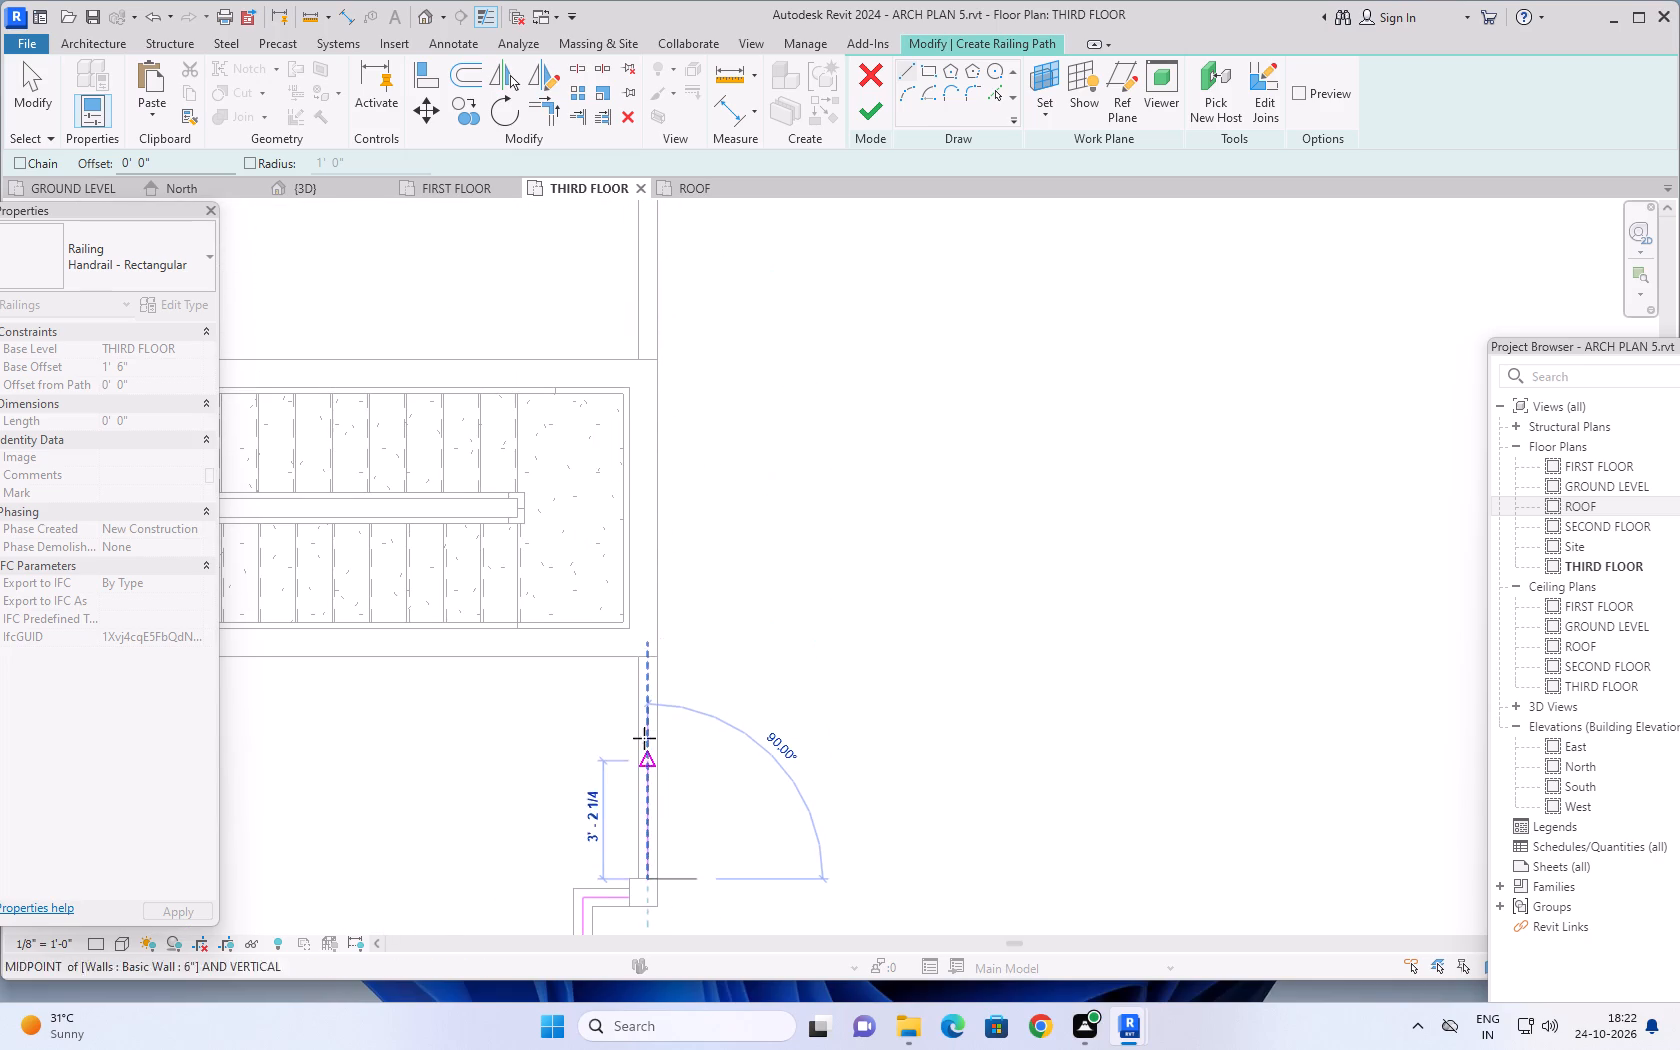
{"action": "scroll", "coordinate": [646, 668], "scroll_direction": "up", "scroll_amount": 8}
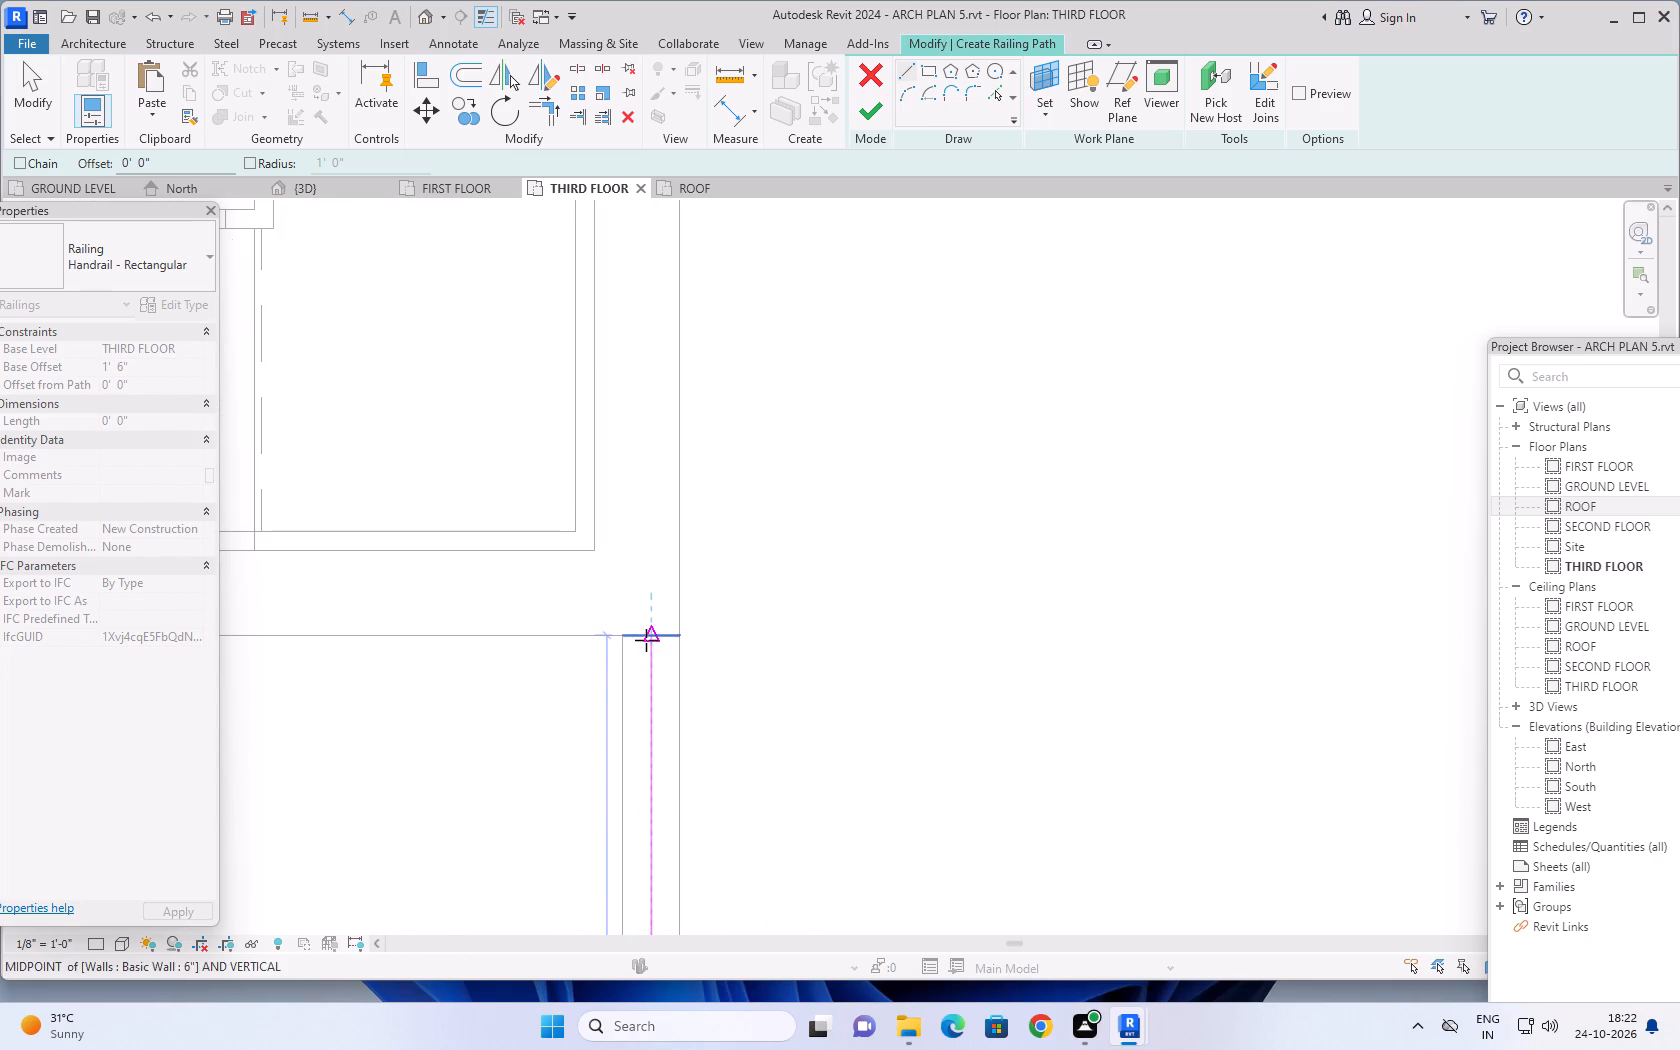
{"action": "left_click", "coordinate": [650, 640]}
Draw the 7'-0" railing segment along the right wall's centreline from the staircase's rear wall to the next column.
{"action": "scroll", "coordinate": [766, 477], "scroll_direction": "down", "scroll_amount": 12}
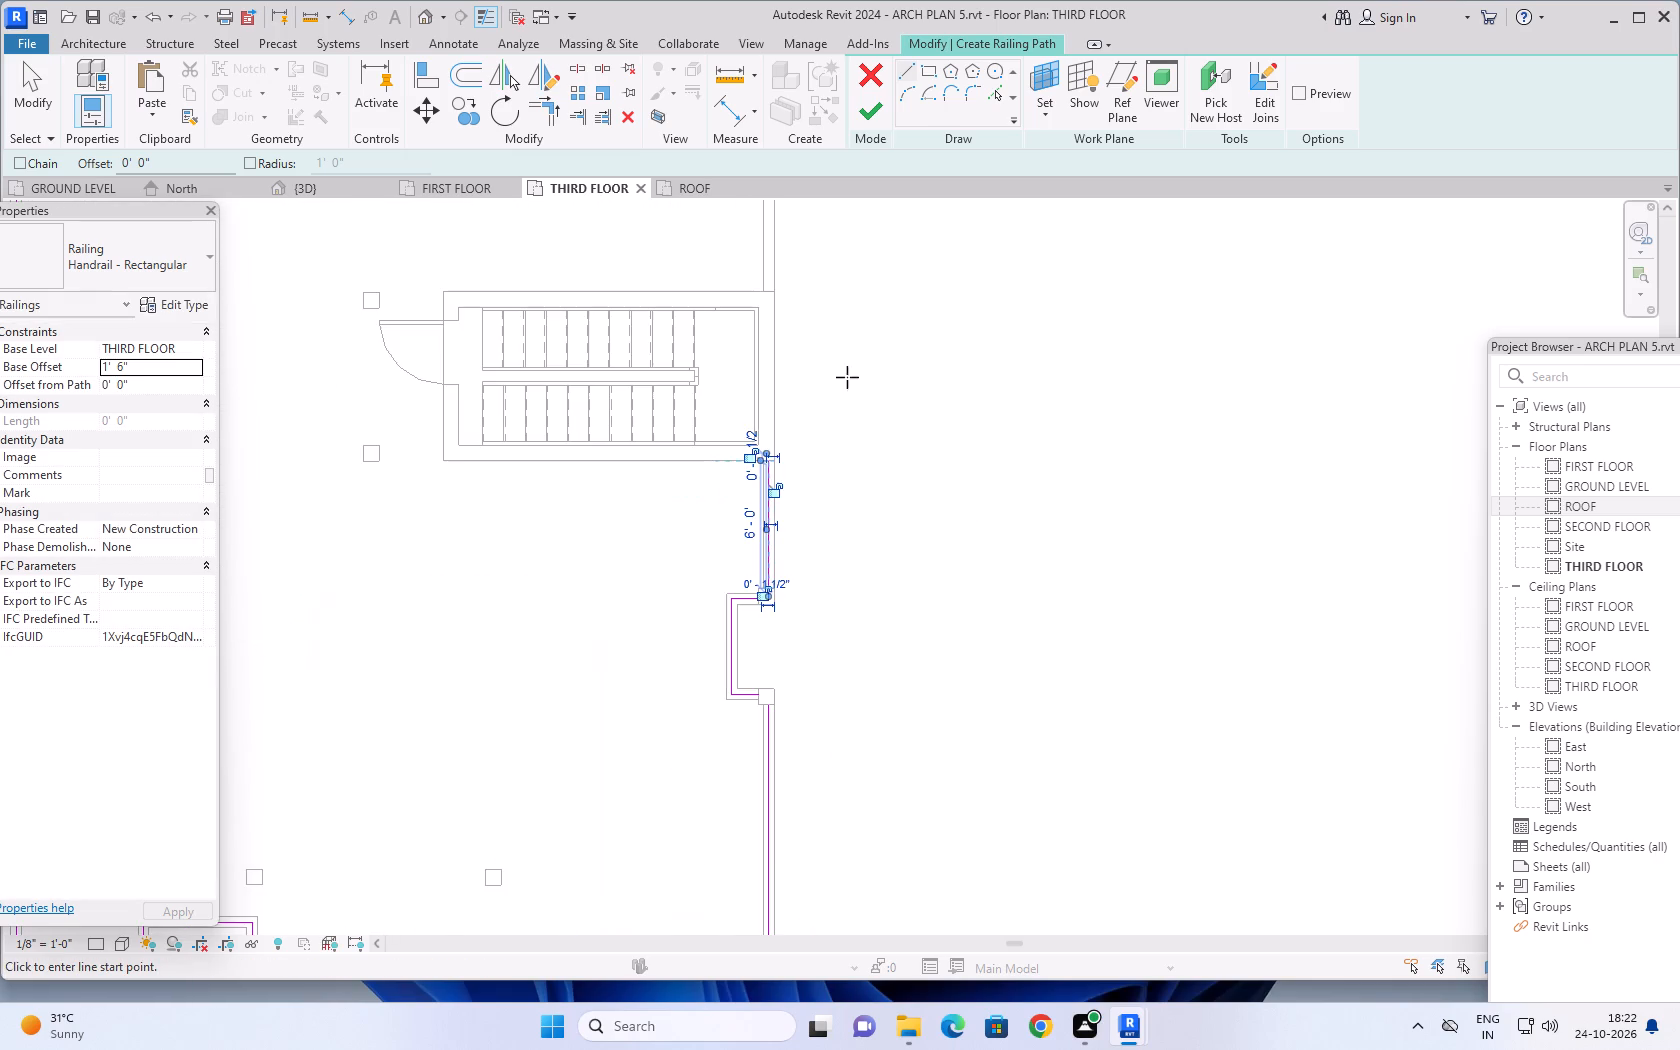
{"action": "middle_click_drag", "start_coordinate": [861, 307], "coordinate": [774, 815]}
{"action": "scroll", "coordinate": [675, 771], "scroll_direction": "up", "scroll_amount": 7}
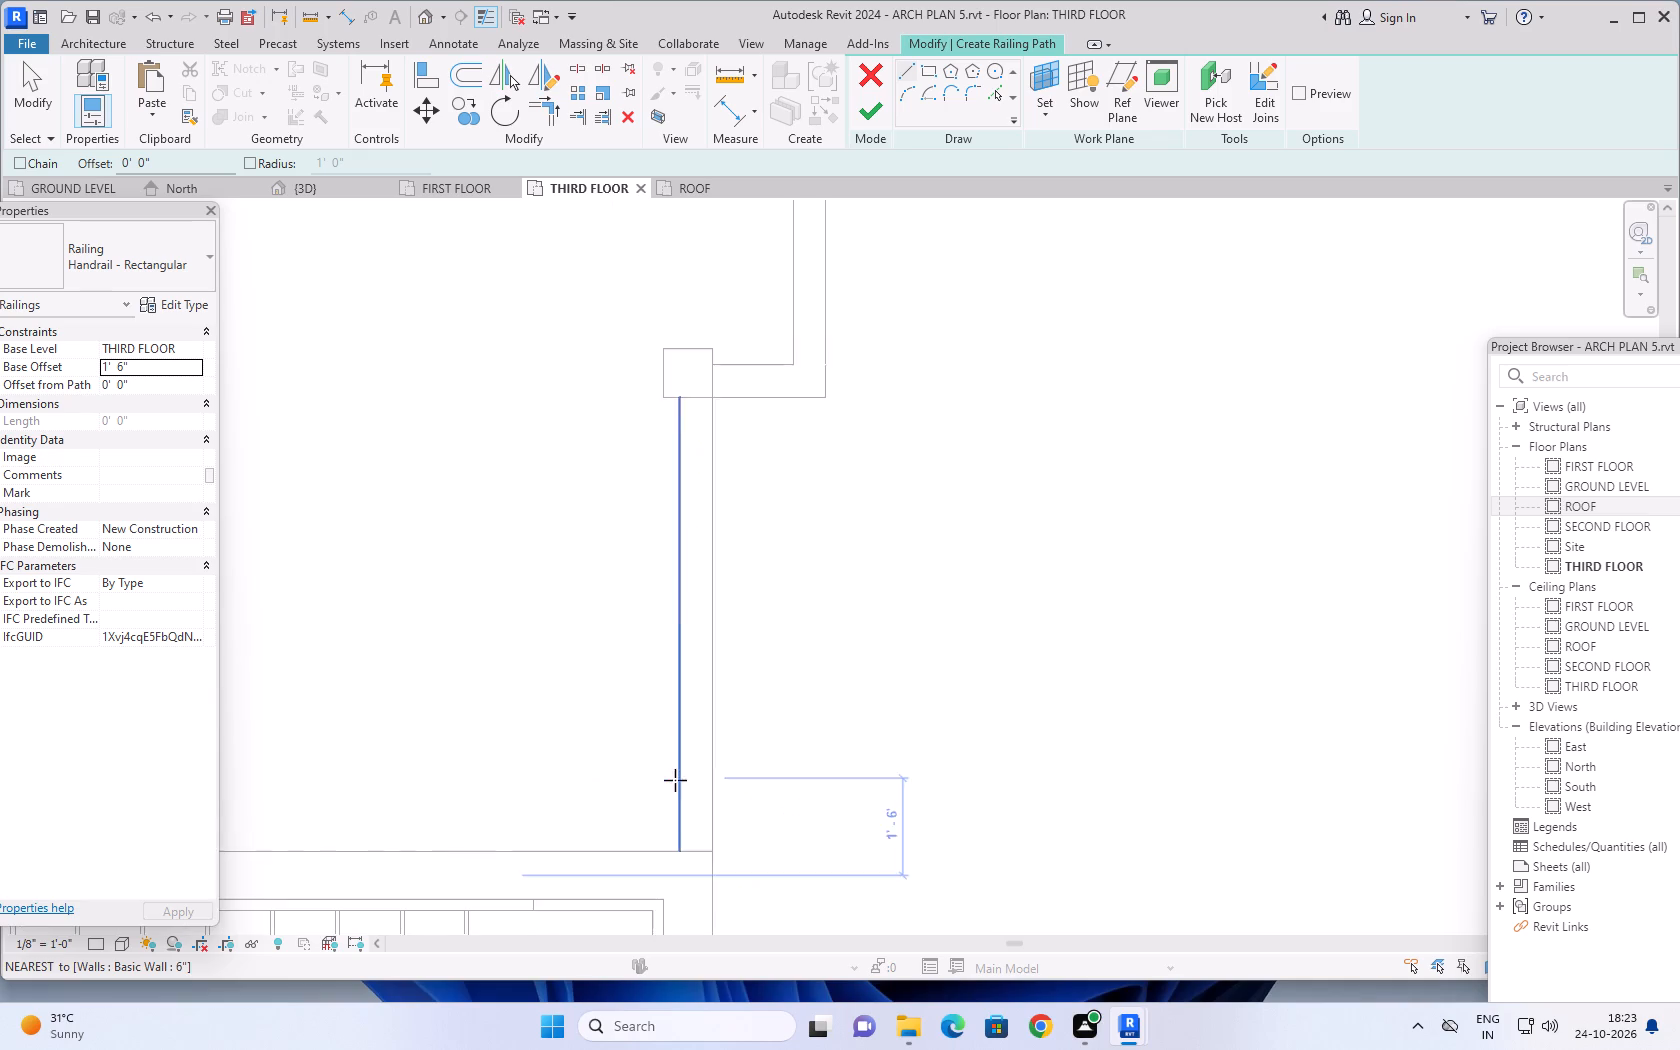
{"action": "scroll", "coordinate": [675, 780], "scroll_direction": "up", "scroll_amount": 2}
{"action": "left_click", "coordinate": [701, 861]}
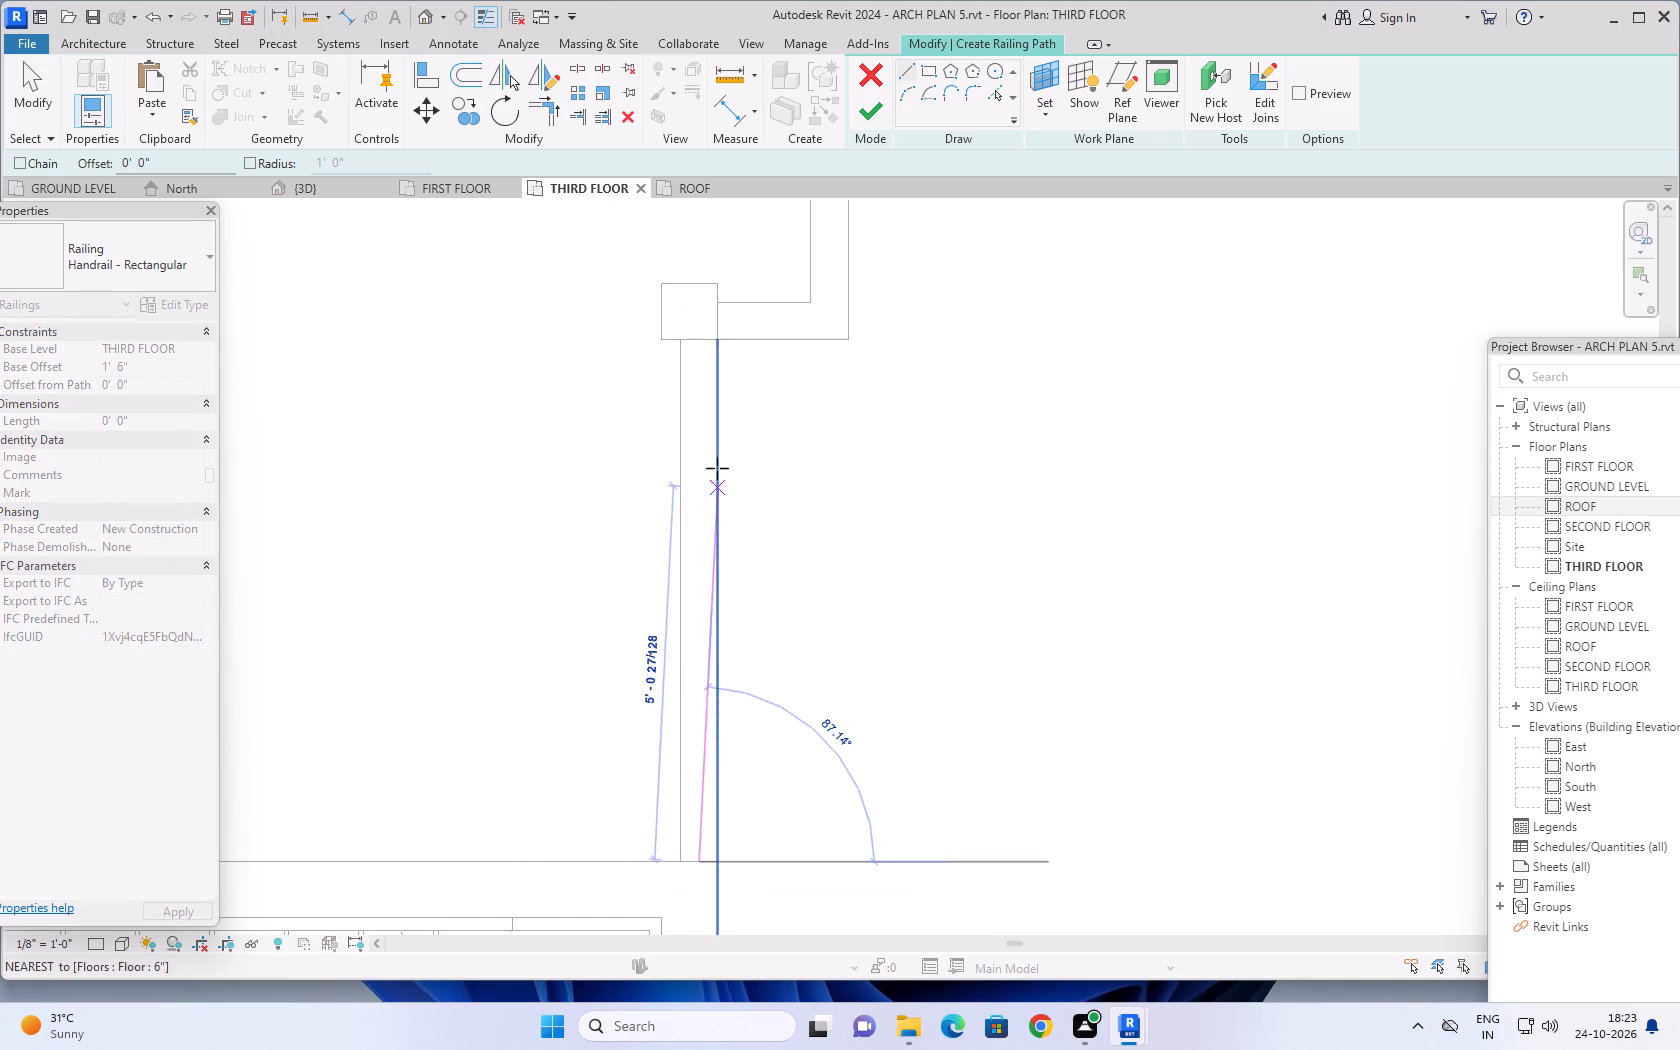
{"action": "left_click", "coordinate": [701, 341]}
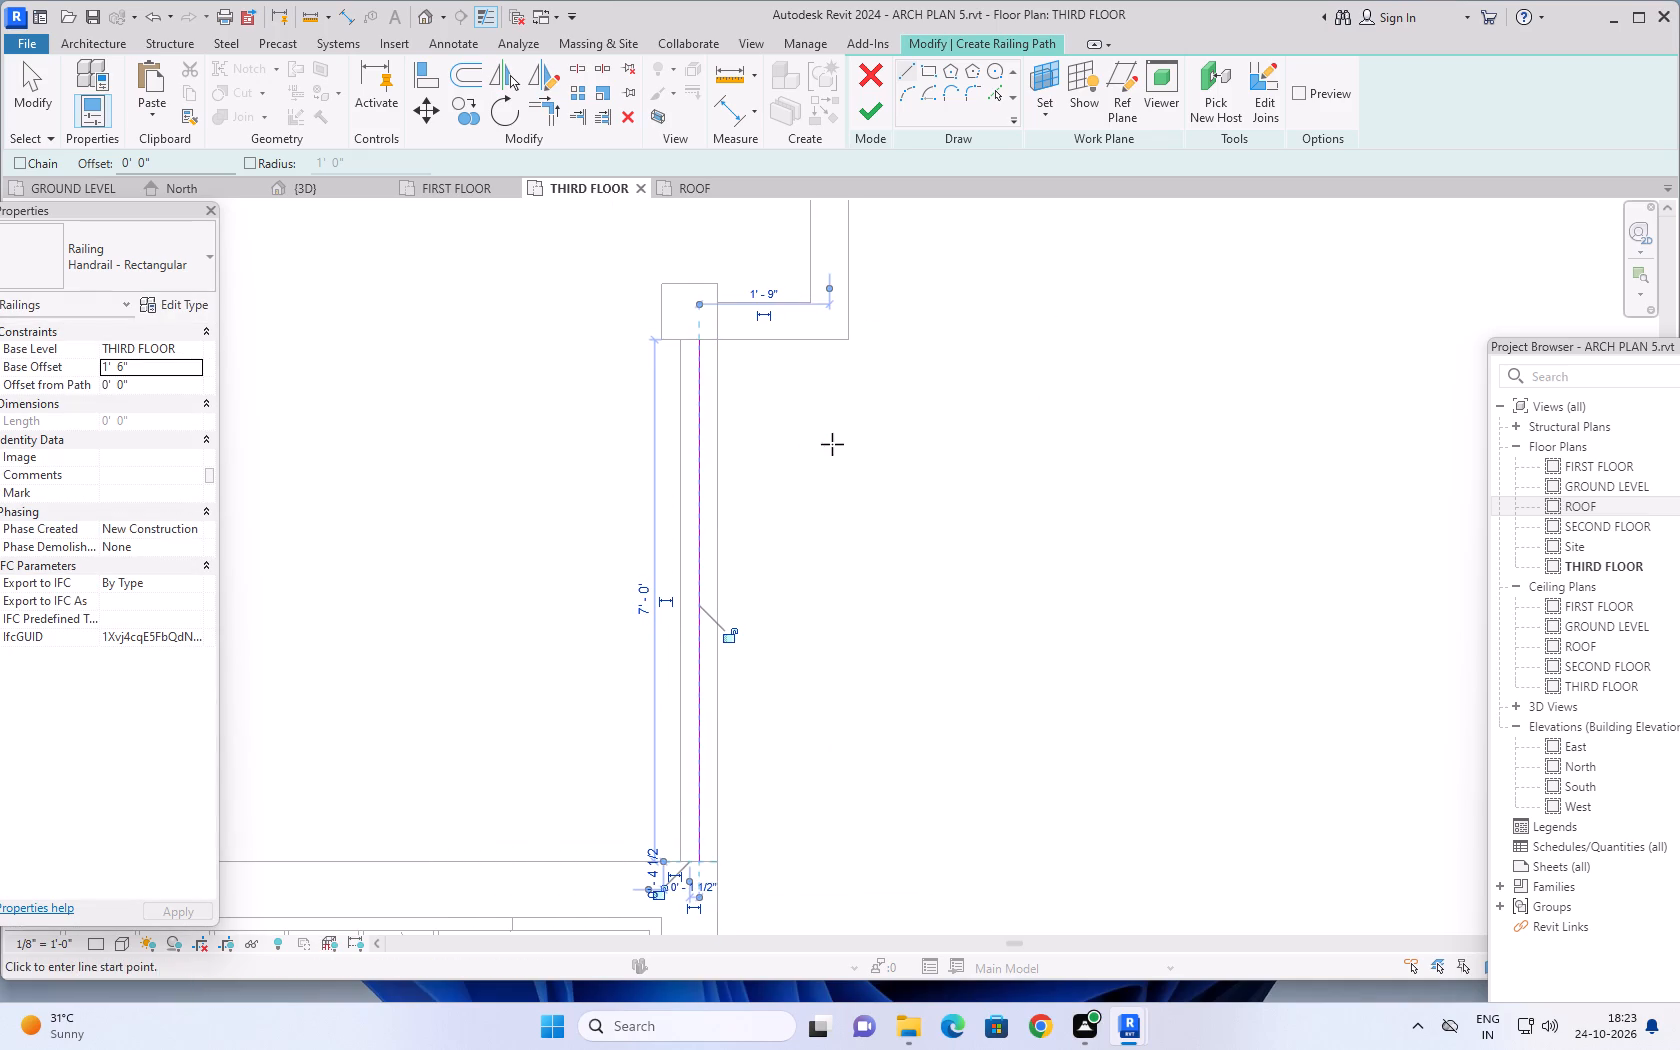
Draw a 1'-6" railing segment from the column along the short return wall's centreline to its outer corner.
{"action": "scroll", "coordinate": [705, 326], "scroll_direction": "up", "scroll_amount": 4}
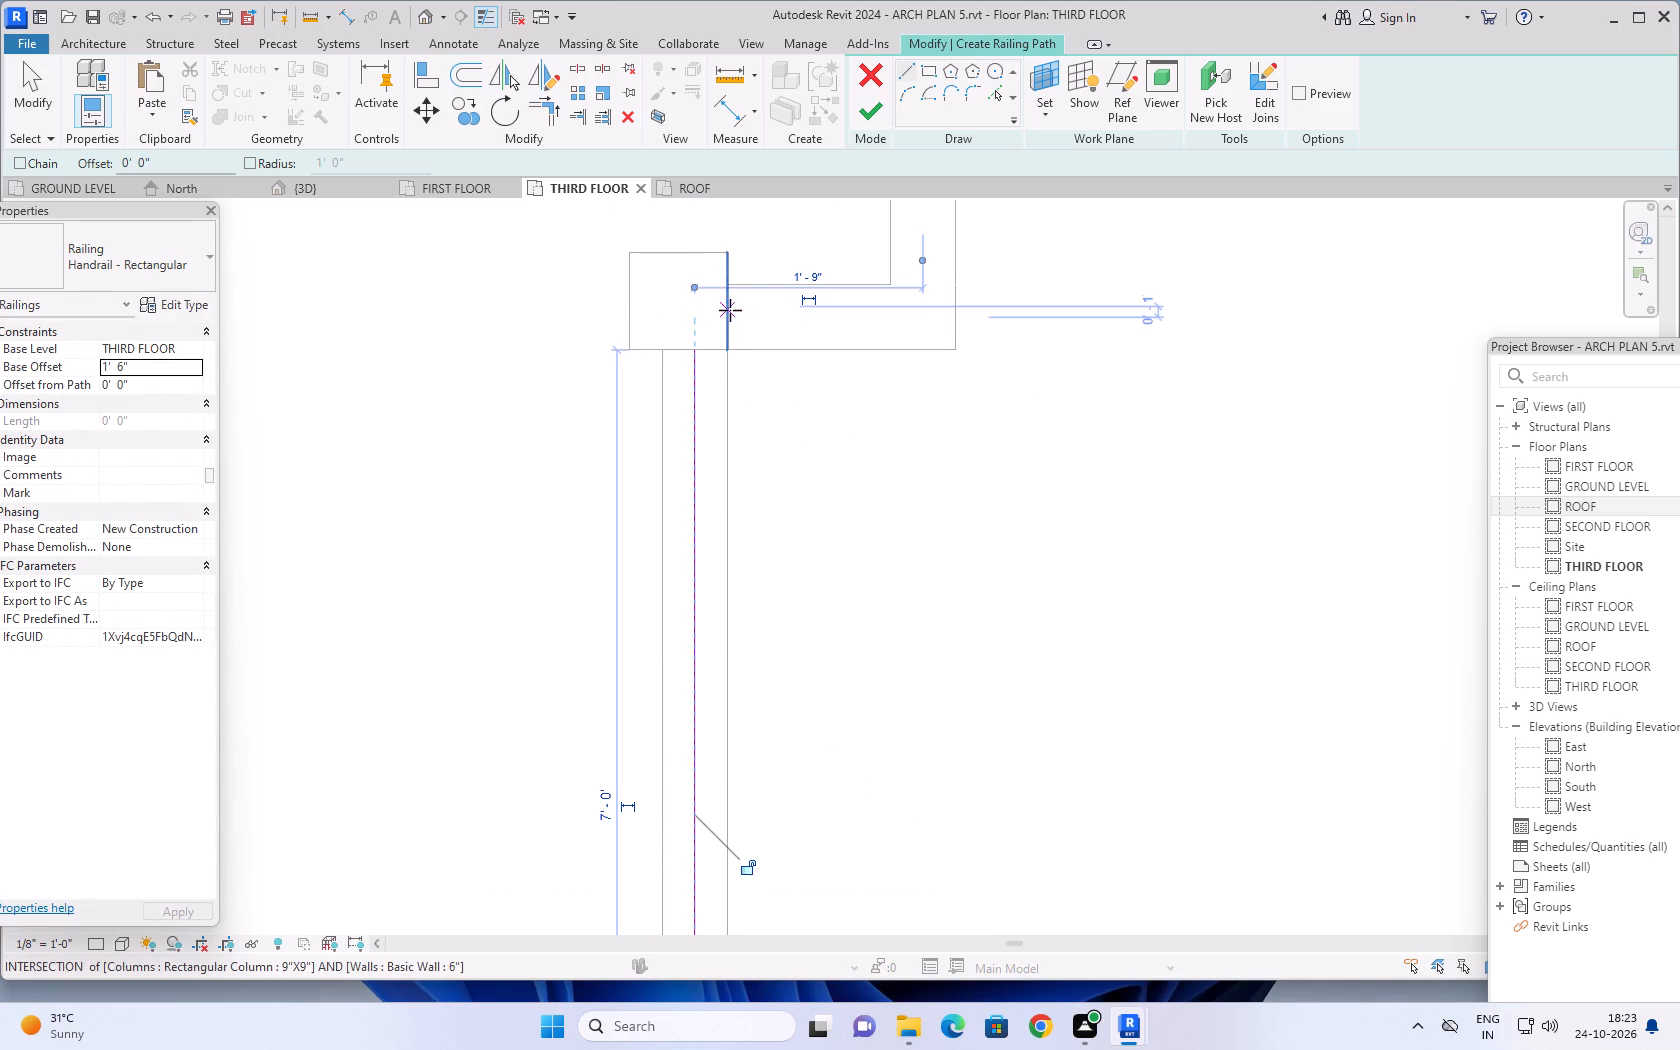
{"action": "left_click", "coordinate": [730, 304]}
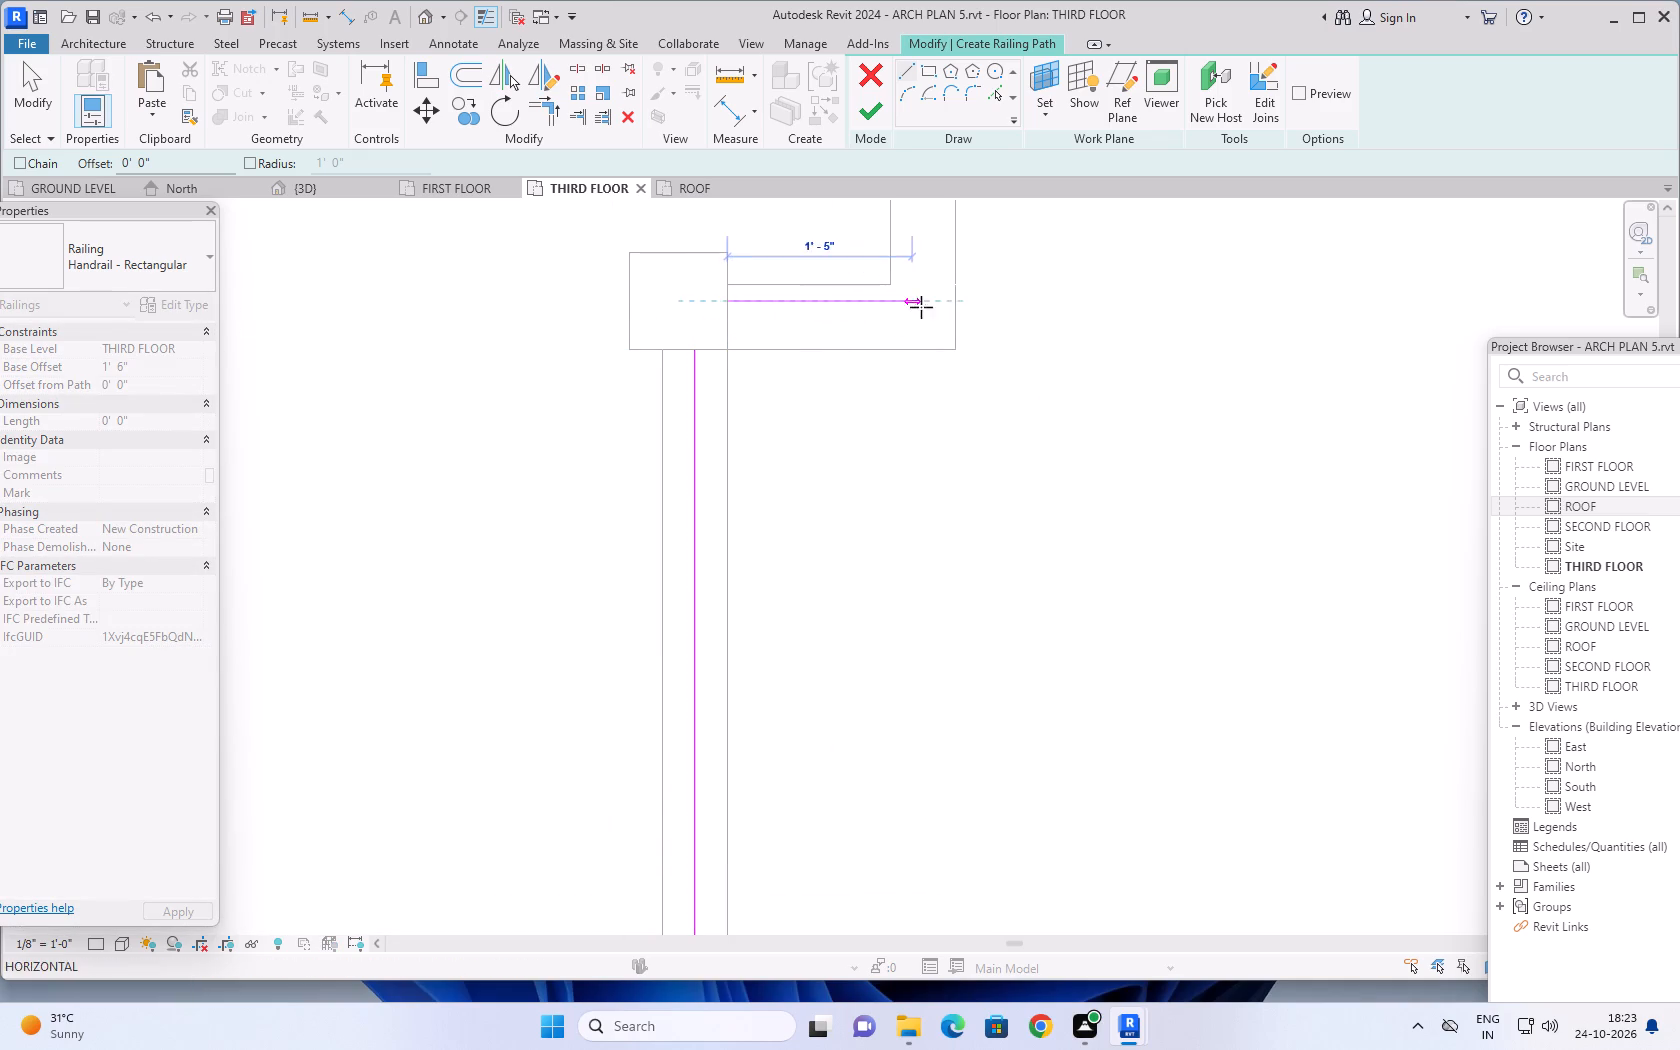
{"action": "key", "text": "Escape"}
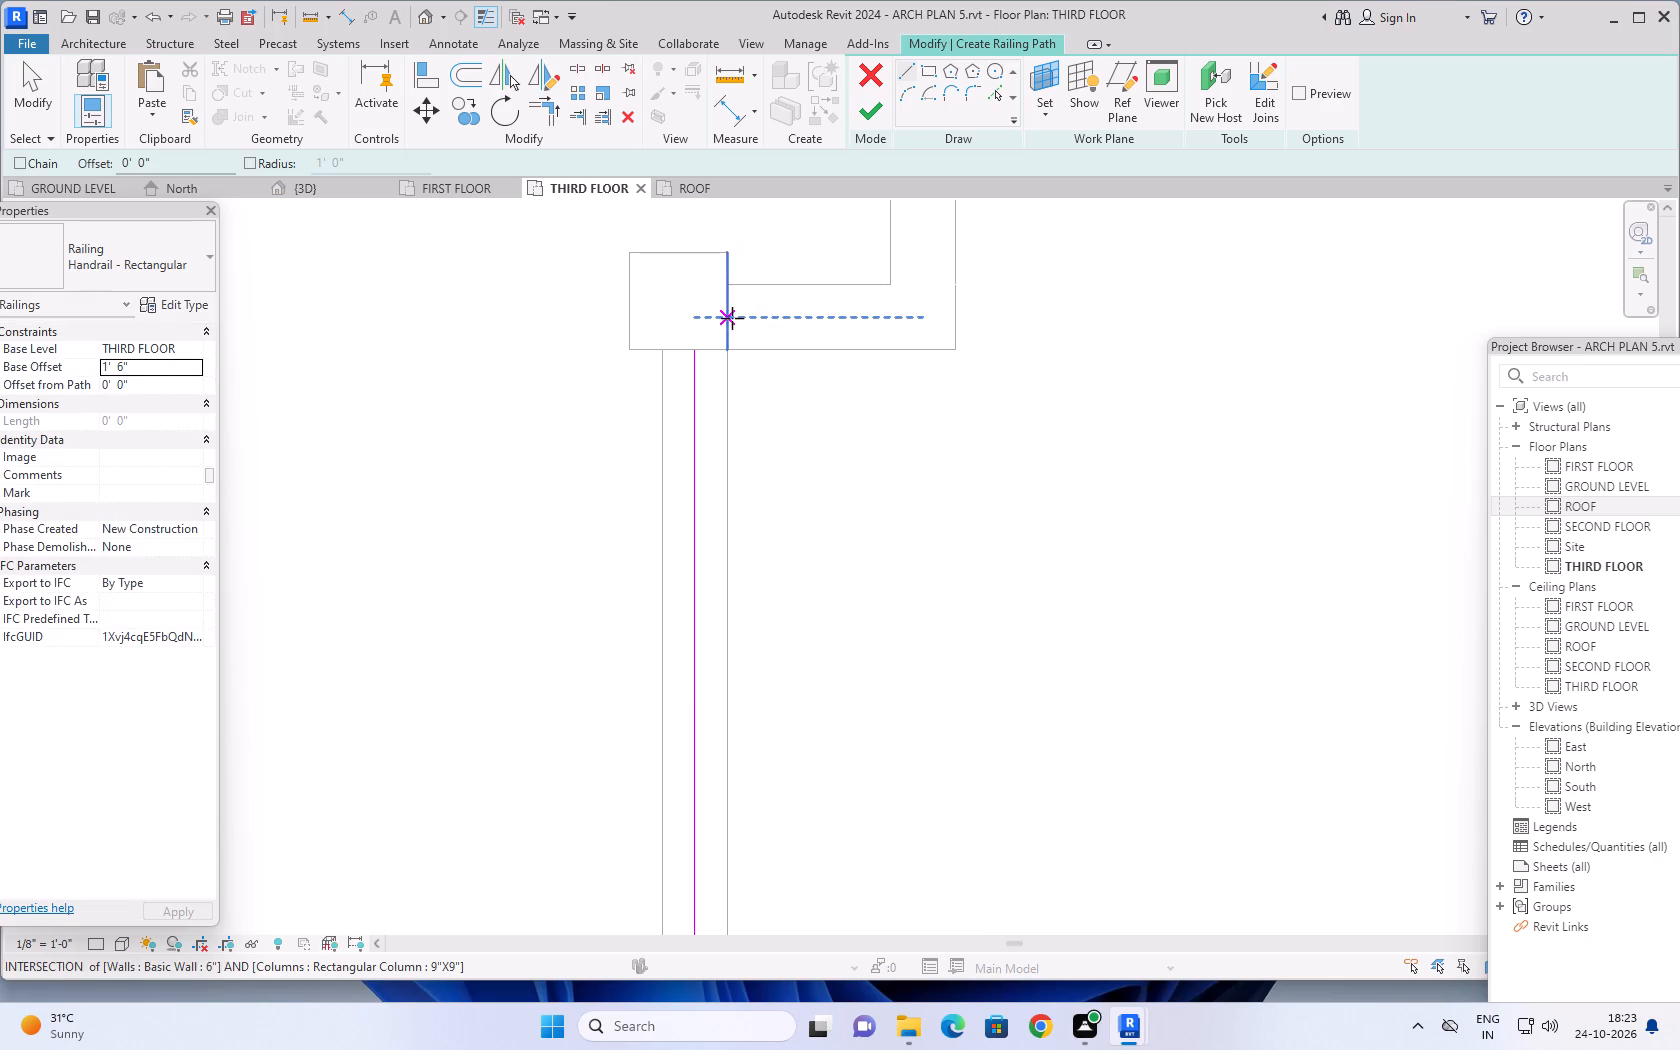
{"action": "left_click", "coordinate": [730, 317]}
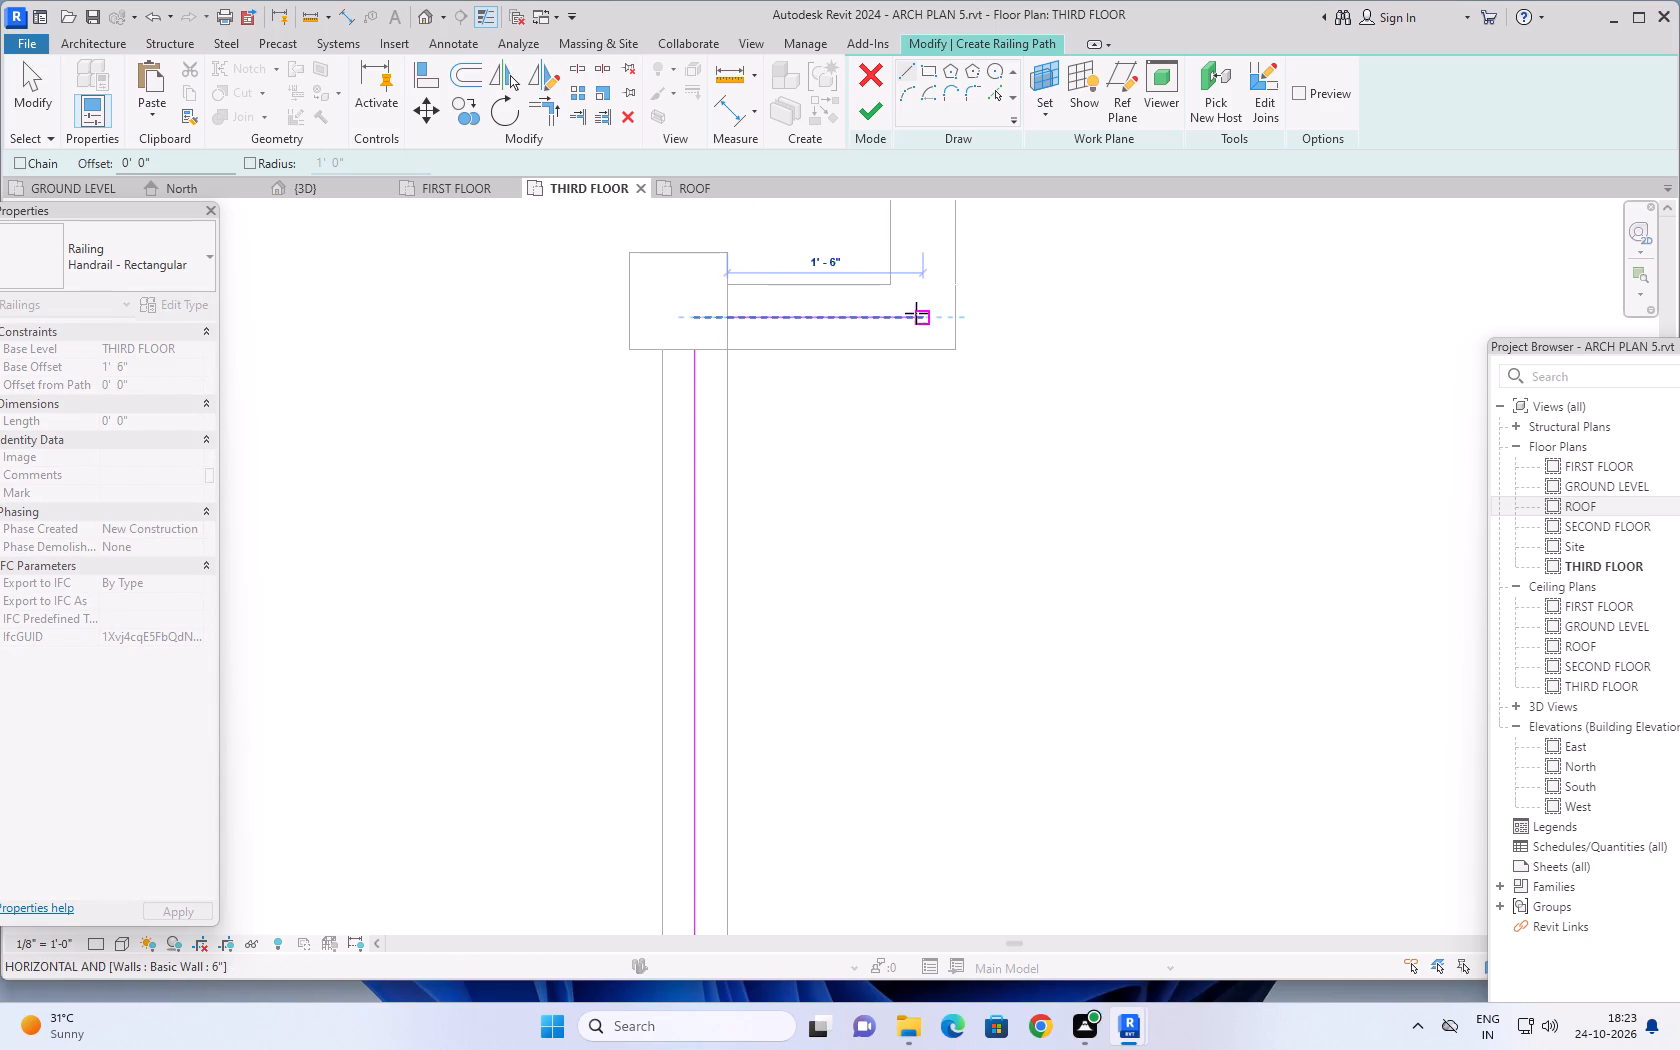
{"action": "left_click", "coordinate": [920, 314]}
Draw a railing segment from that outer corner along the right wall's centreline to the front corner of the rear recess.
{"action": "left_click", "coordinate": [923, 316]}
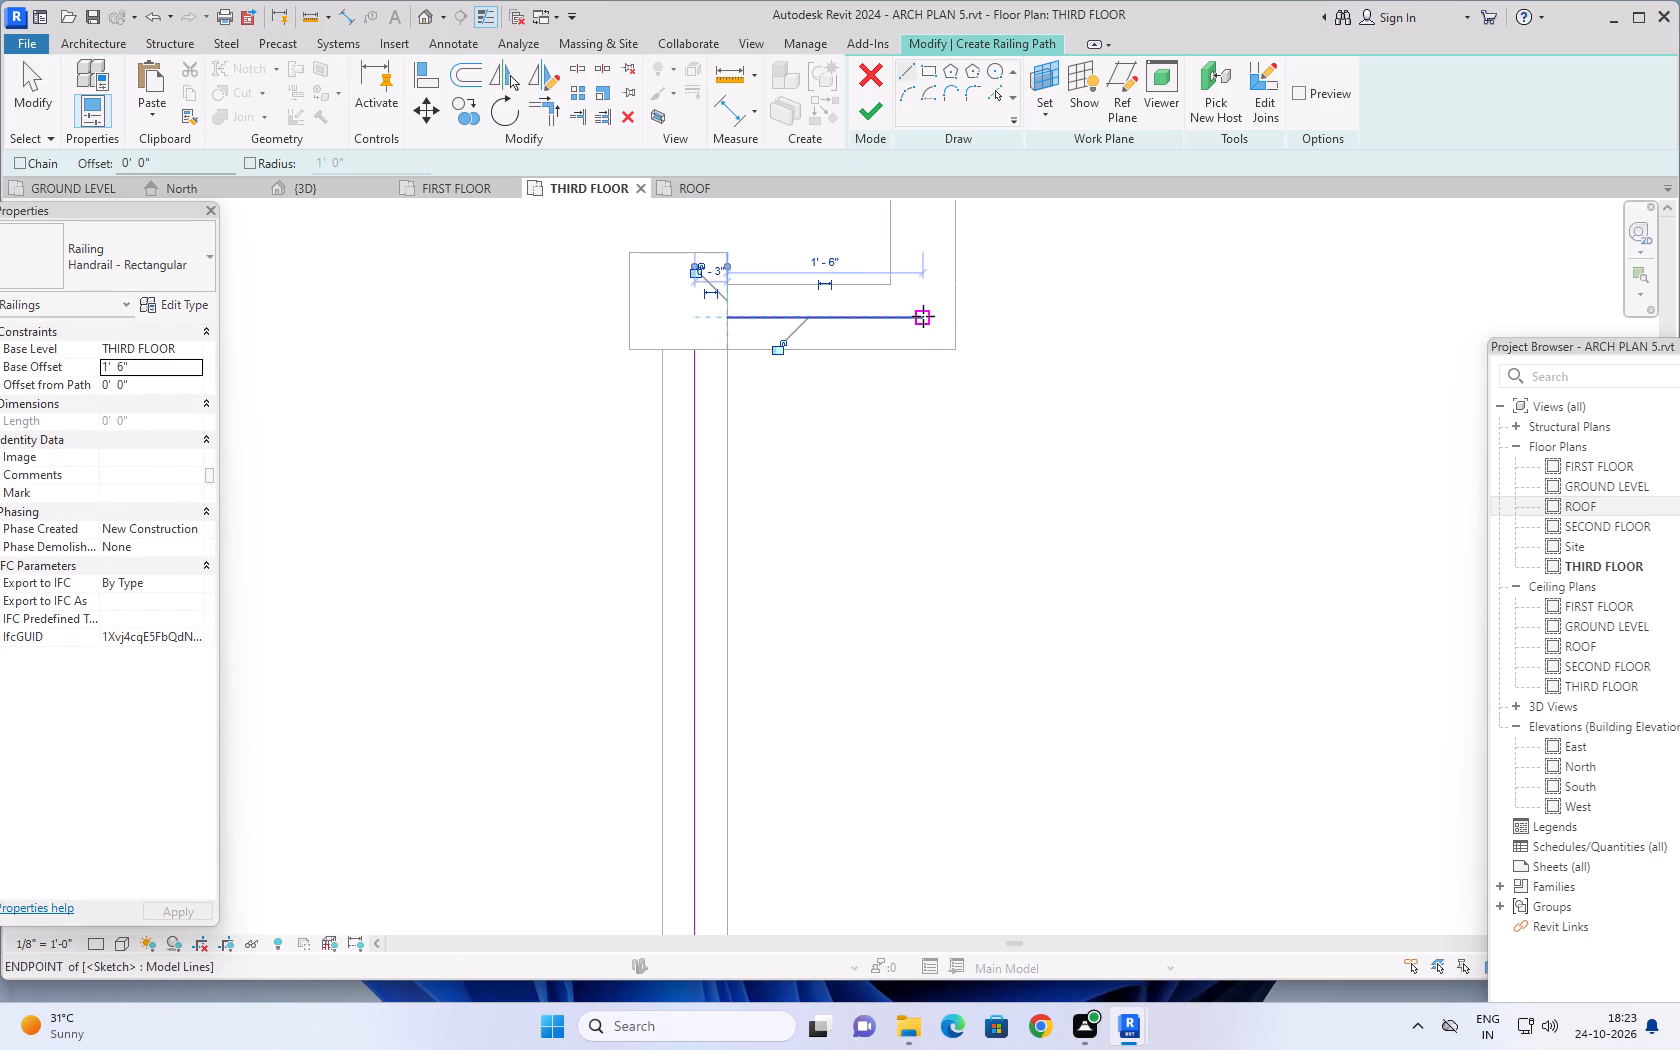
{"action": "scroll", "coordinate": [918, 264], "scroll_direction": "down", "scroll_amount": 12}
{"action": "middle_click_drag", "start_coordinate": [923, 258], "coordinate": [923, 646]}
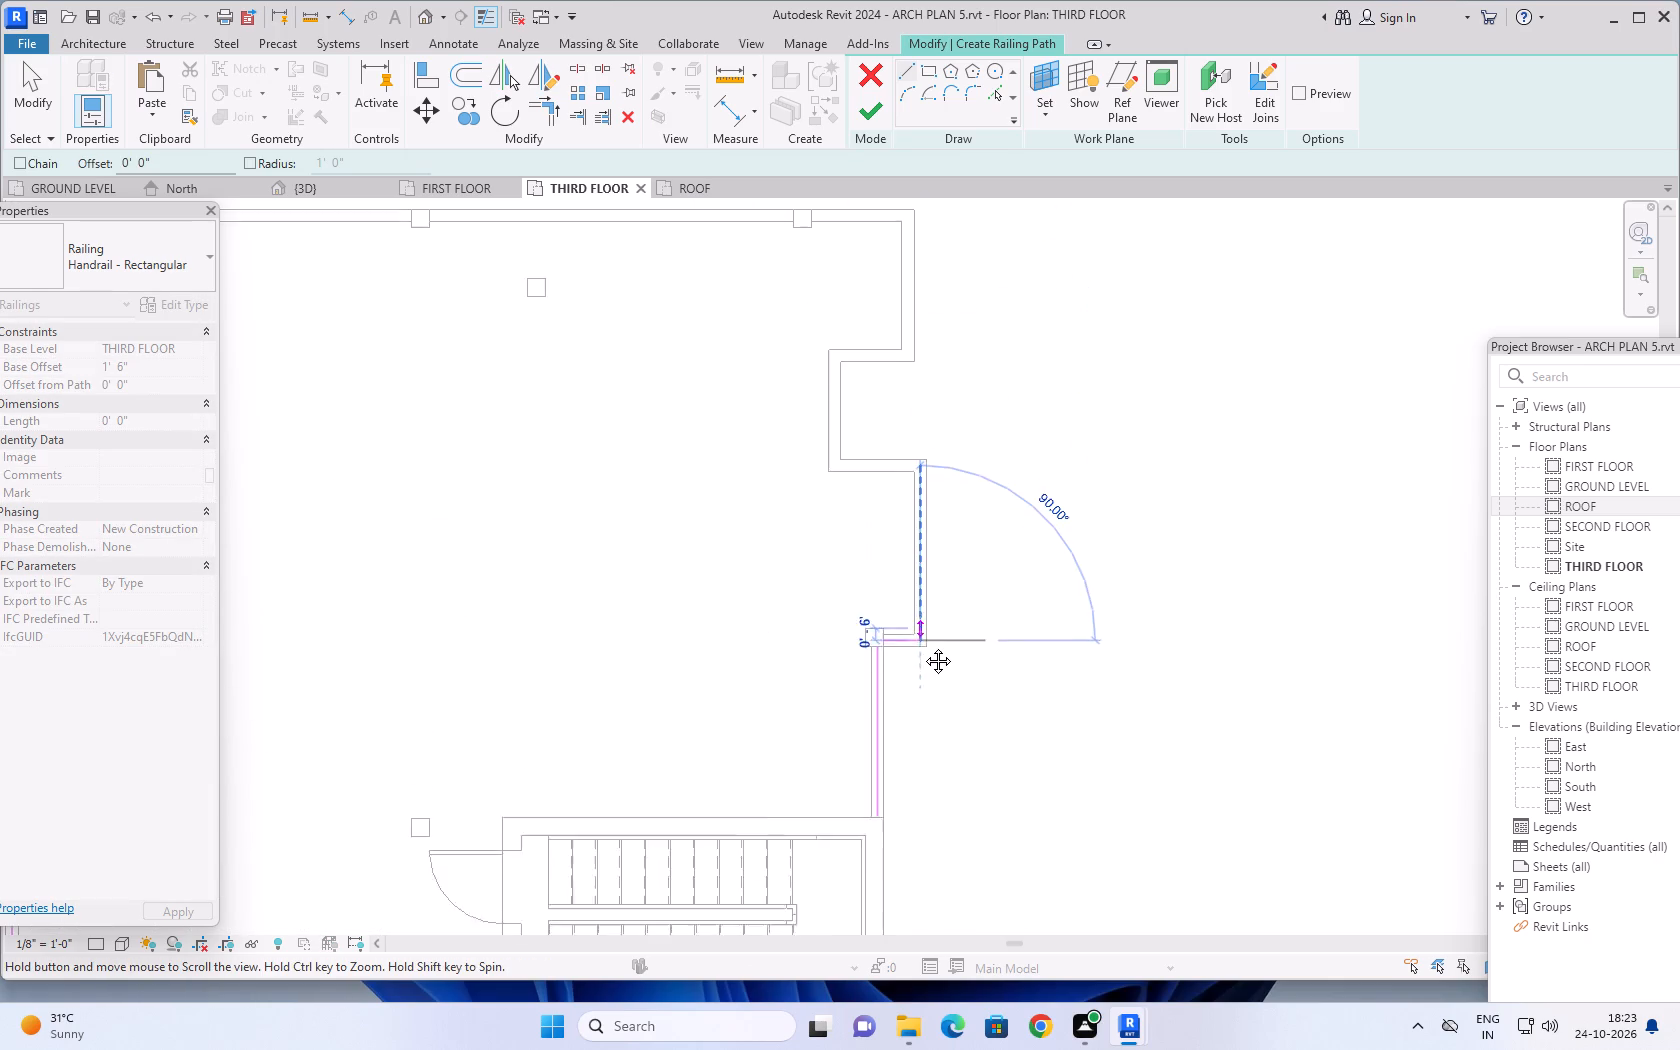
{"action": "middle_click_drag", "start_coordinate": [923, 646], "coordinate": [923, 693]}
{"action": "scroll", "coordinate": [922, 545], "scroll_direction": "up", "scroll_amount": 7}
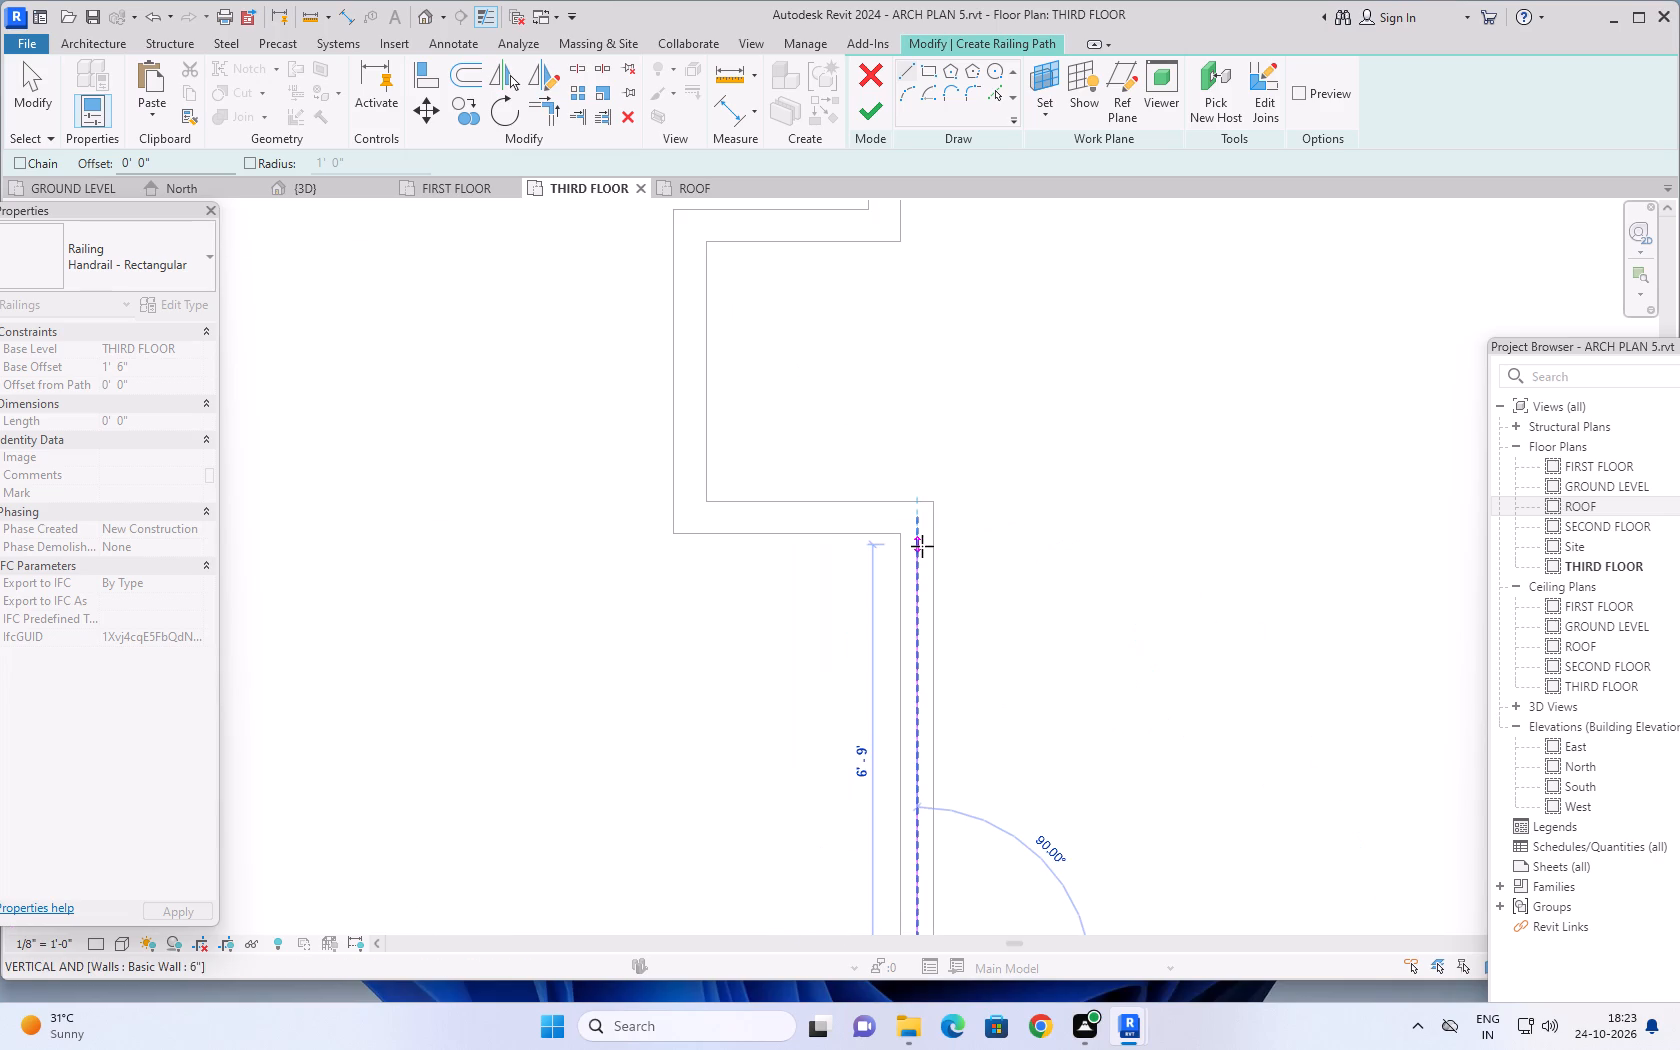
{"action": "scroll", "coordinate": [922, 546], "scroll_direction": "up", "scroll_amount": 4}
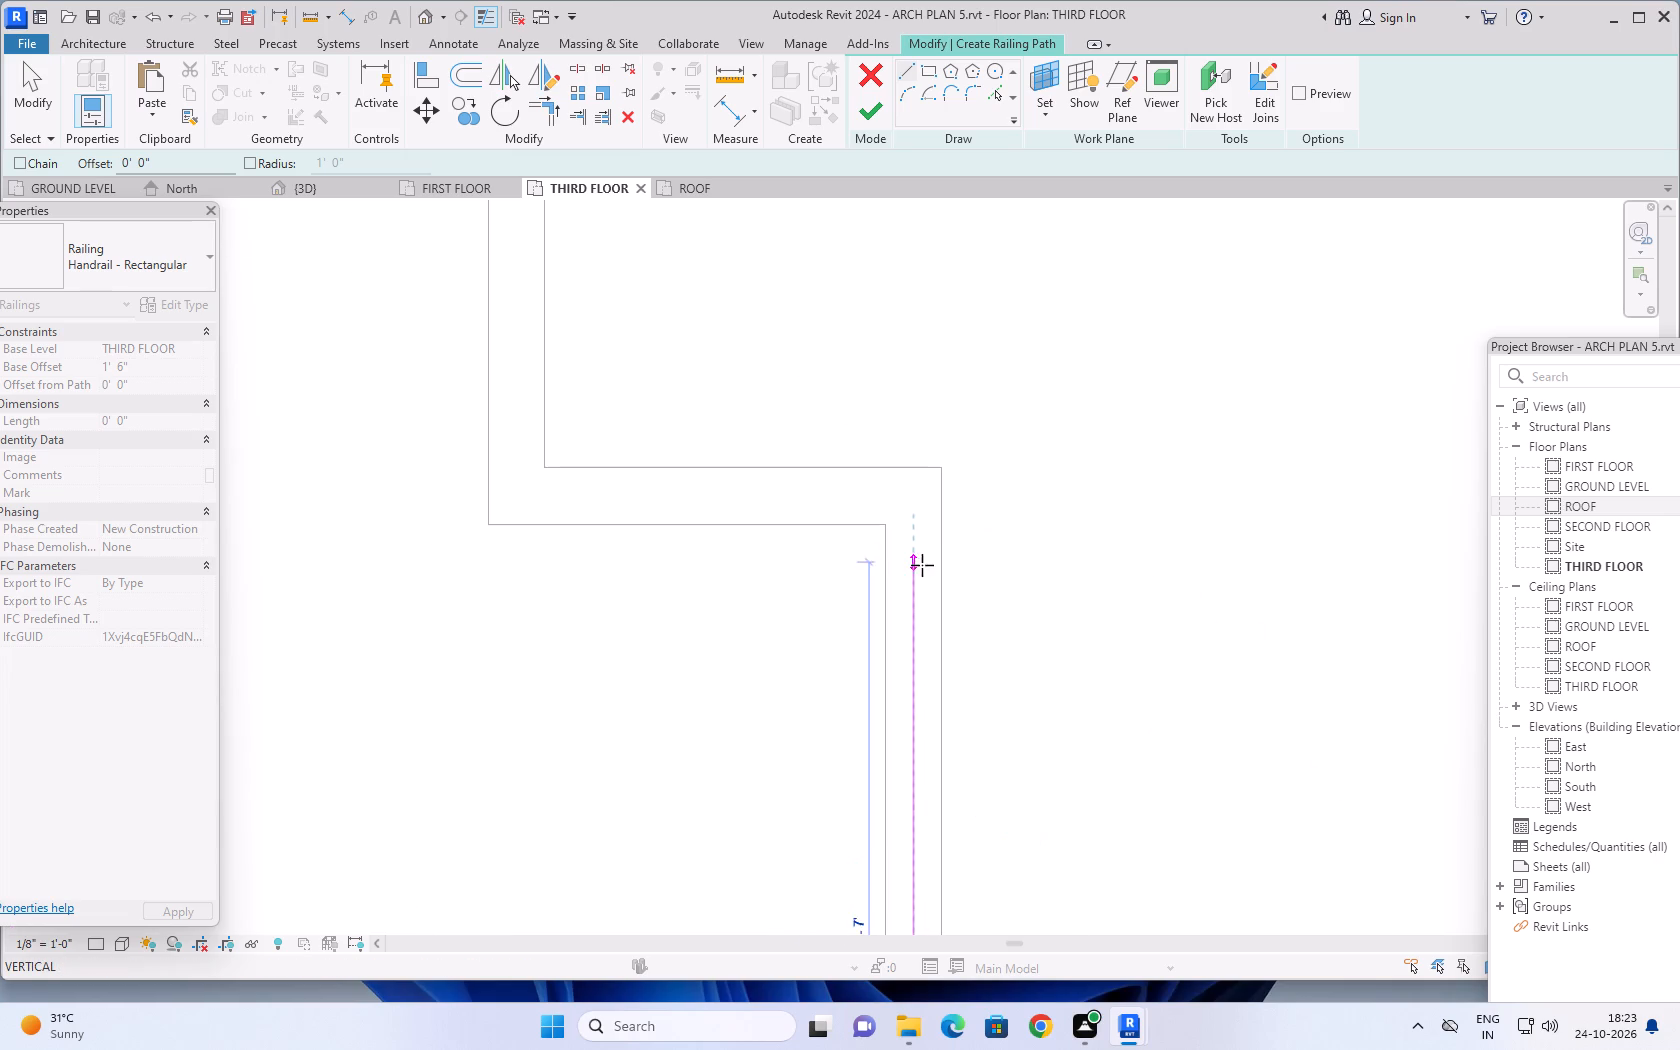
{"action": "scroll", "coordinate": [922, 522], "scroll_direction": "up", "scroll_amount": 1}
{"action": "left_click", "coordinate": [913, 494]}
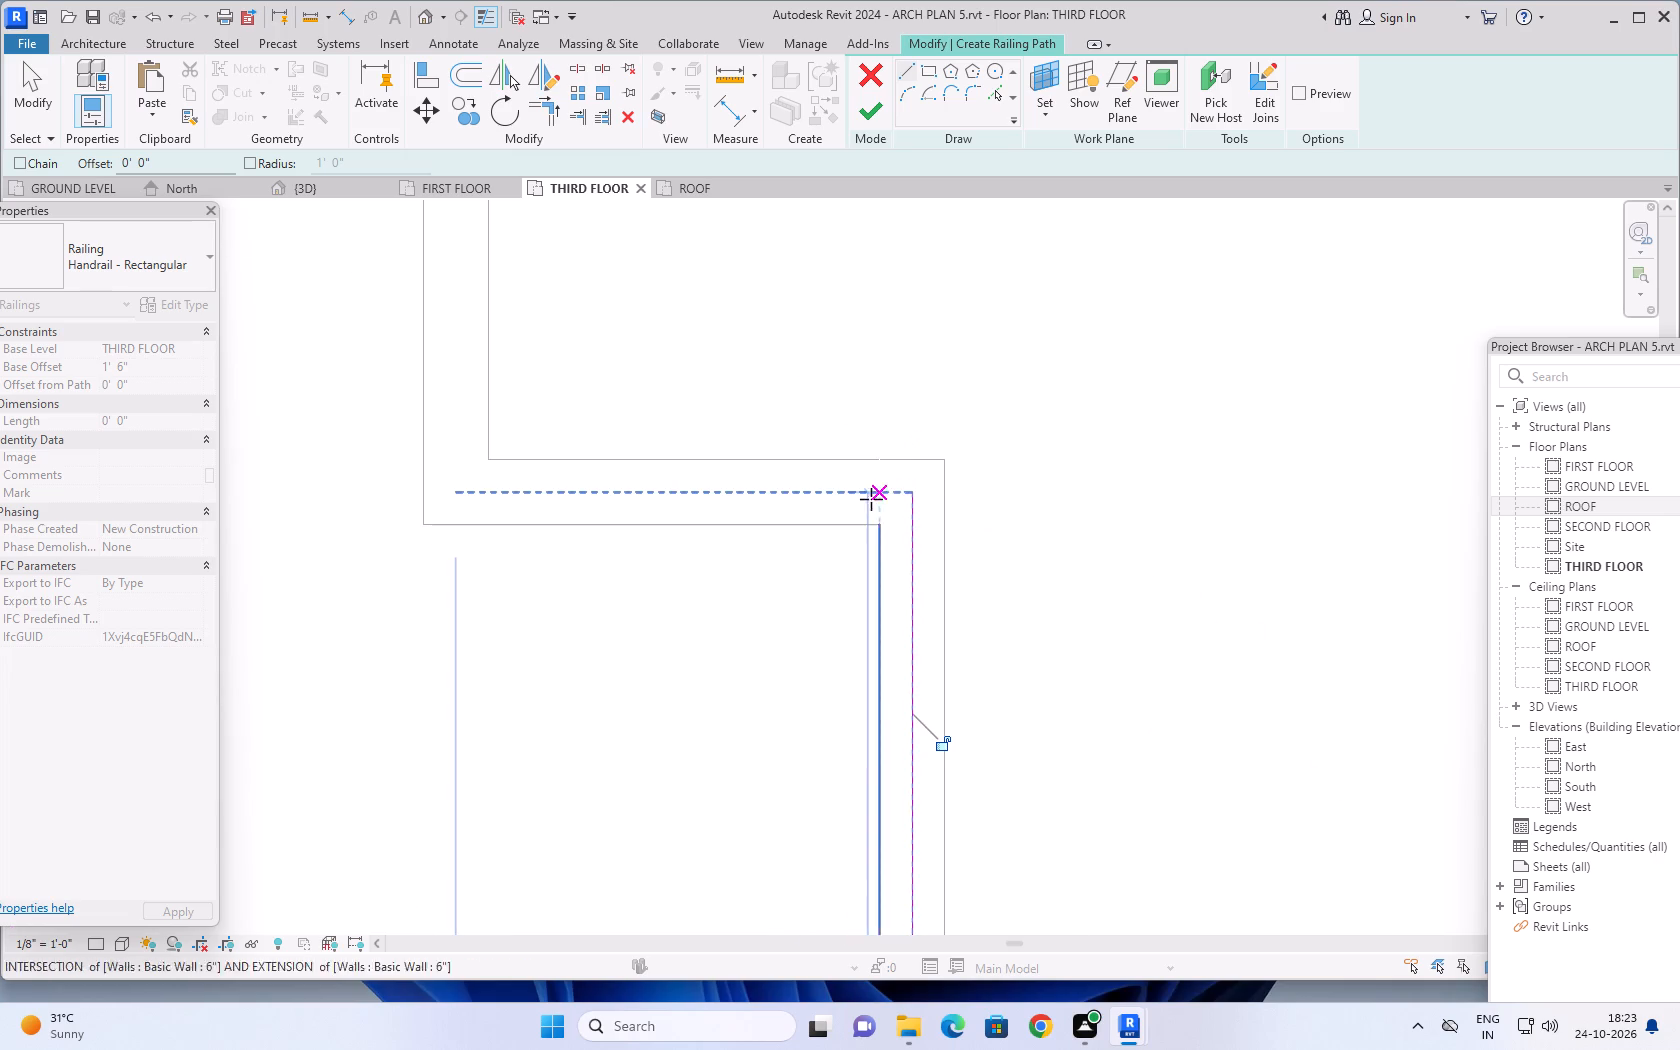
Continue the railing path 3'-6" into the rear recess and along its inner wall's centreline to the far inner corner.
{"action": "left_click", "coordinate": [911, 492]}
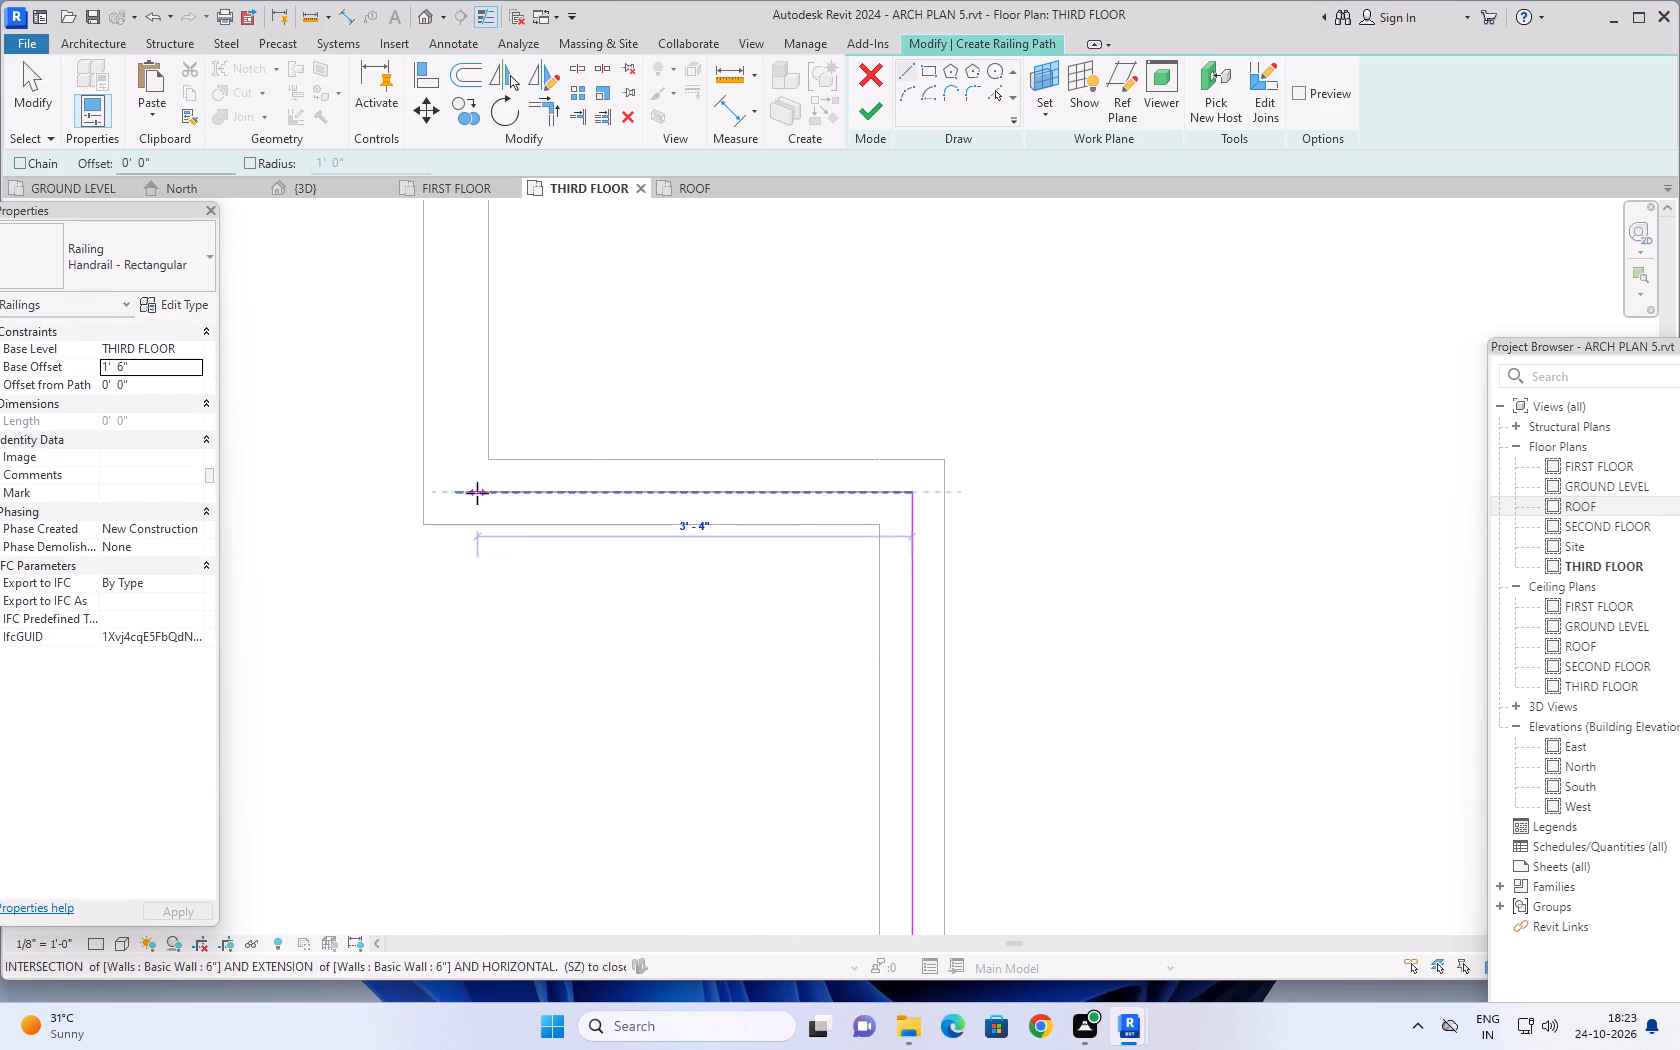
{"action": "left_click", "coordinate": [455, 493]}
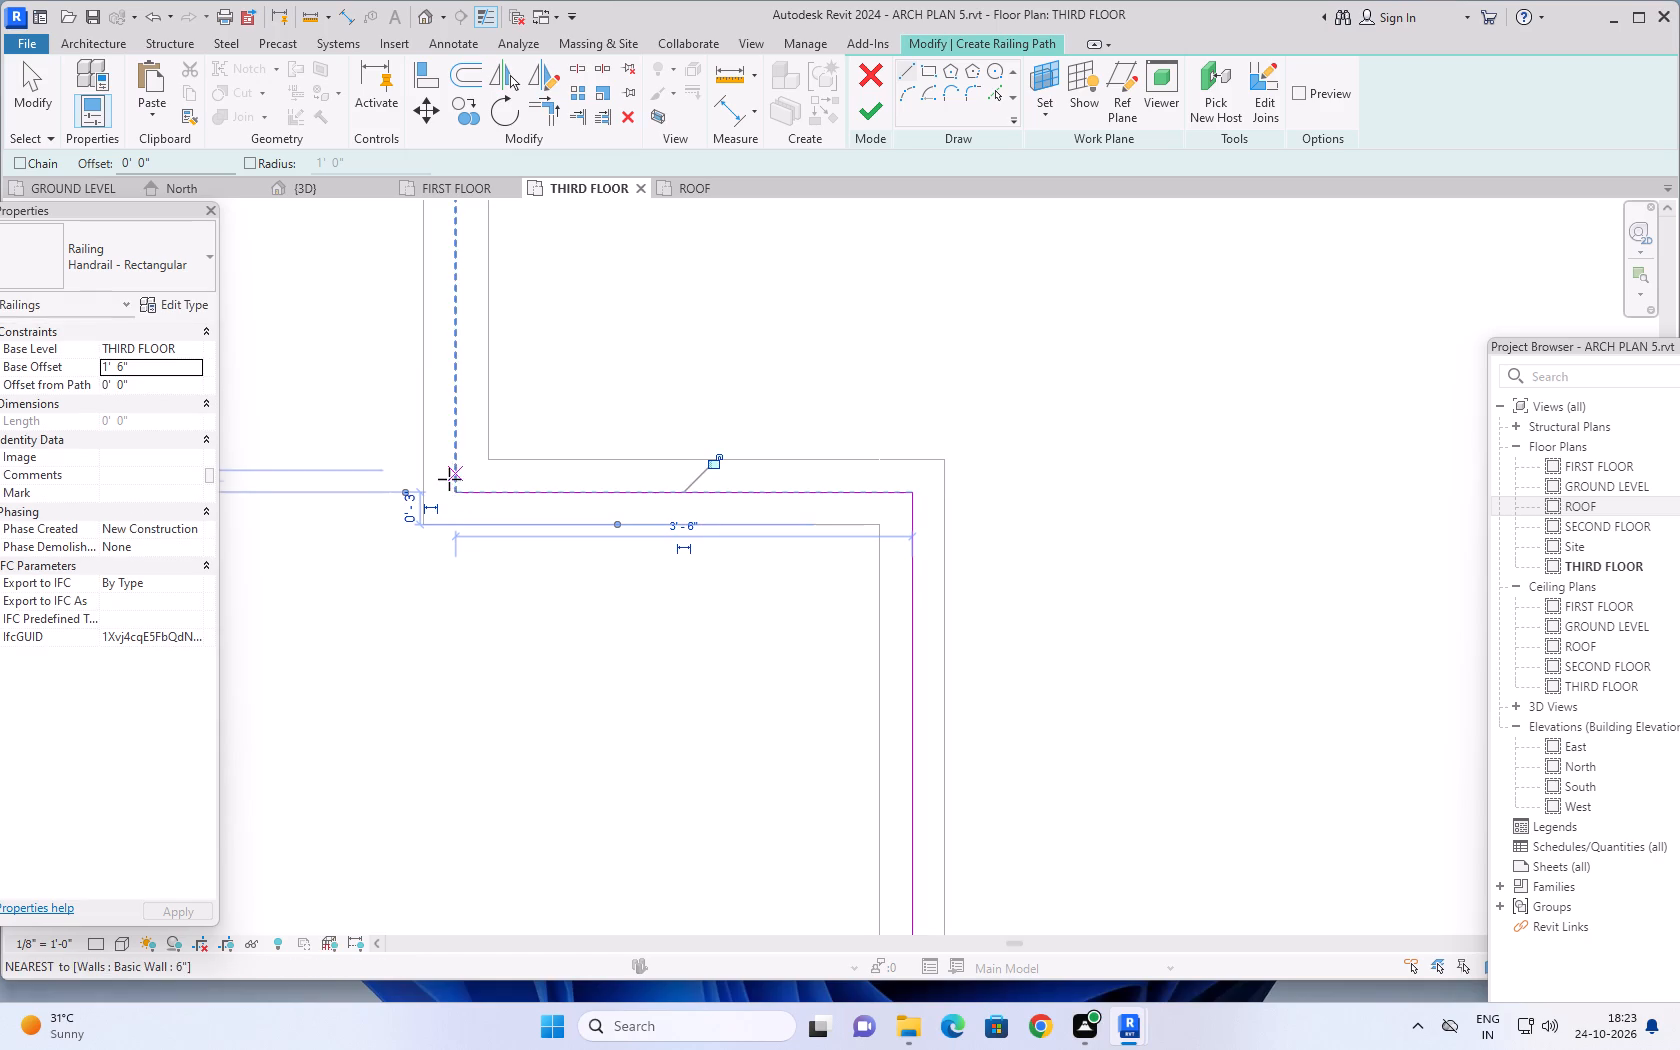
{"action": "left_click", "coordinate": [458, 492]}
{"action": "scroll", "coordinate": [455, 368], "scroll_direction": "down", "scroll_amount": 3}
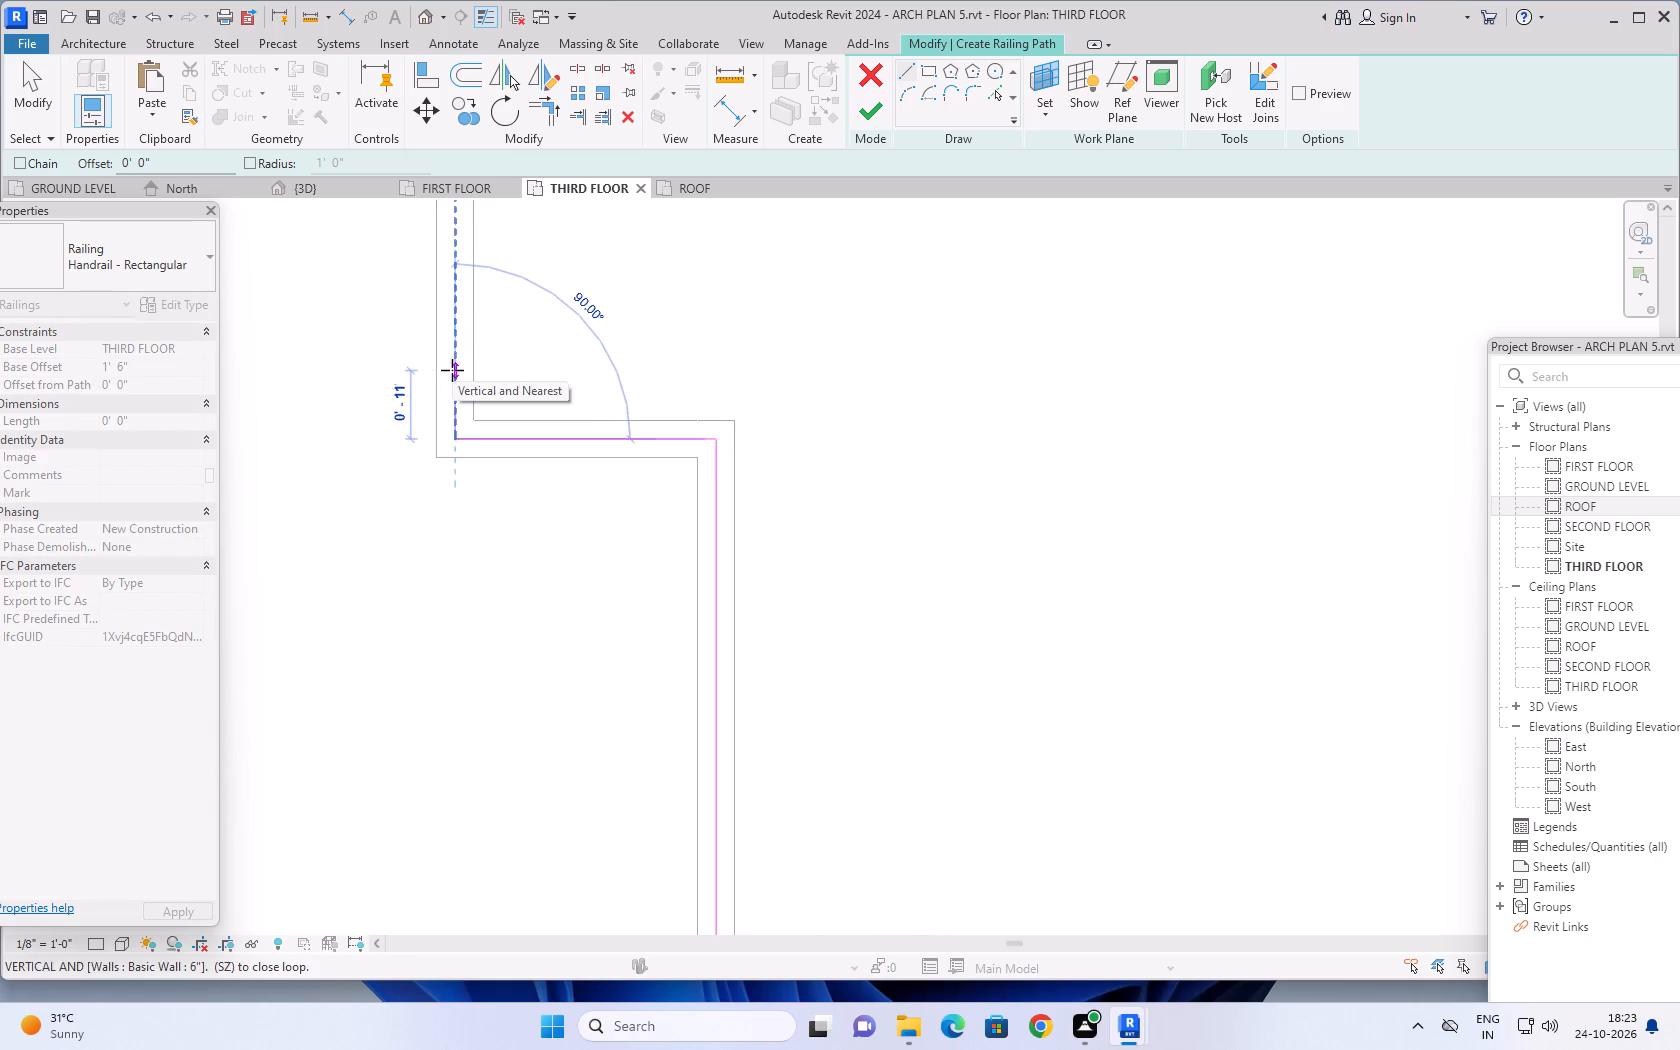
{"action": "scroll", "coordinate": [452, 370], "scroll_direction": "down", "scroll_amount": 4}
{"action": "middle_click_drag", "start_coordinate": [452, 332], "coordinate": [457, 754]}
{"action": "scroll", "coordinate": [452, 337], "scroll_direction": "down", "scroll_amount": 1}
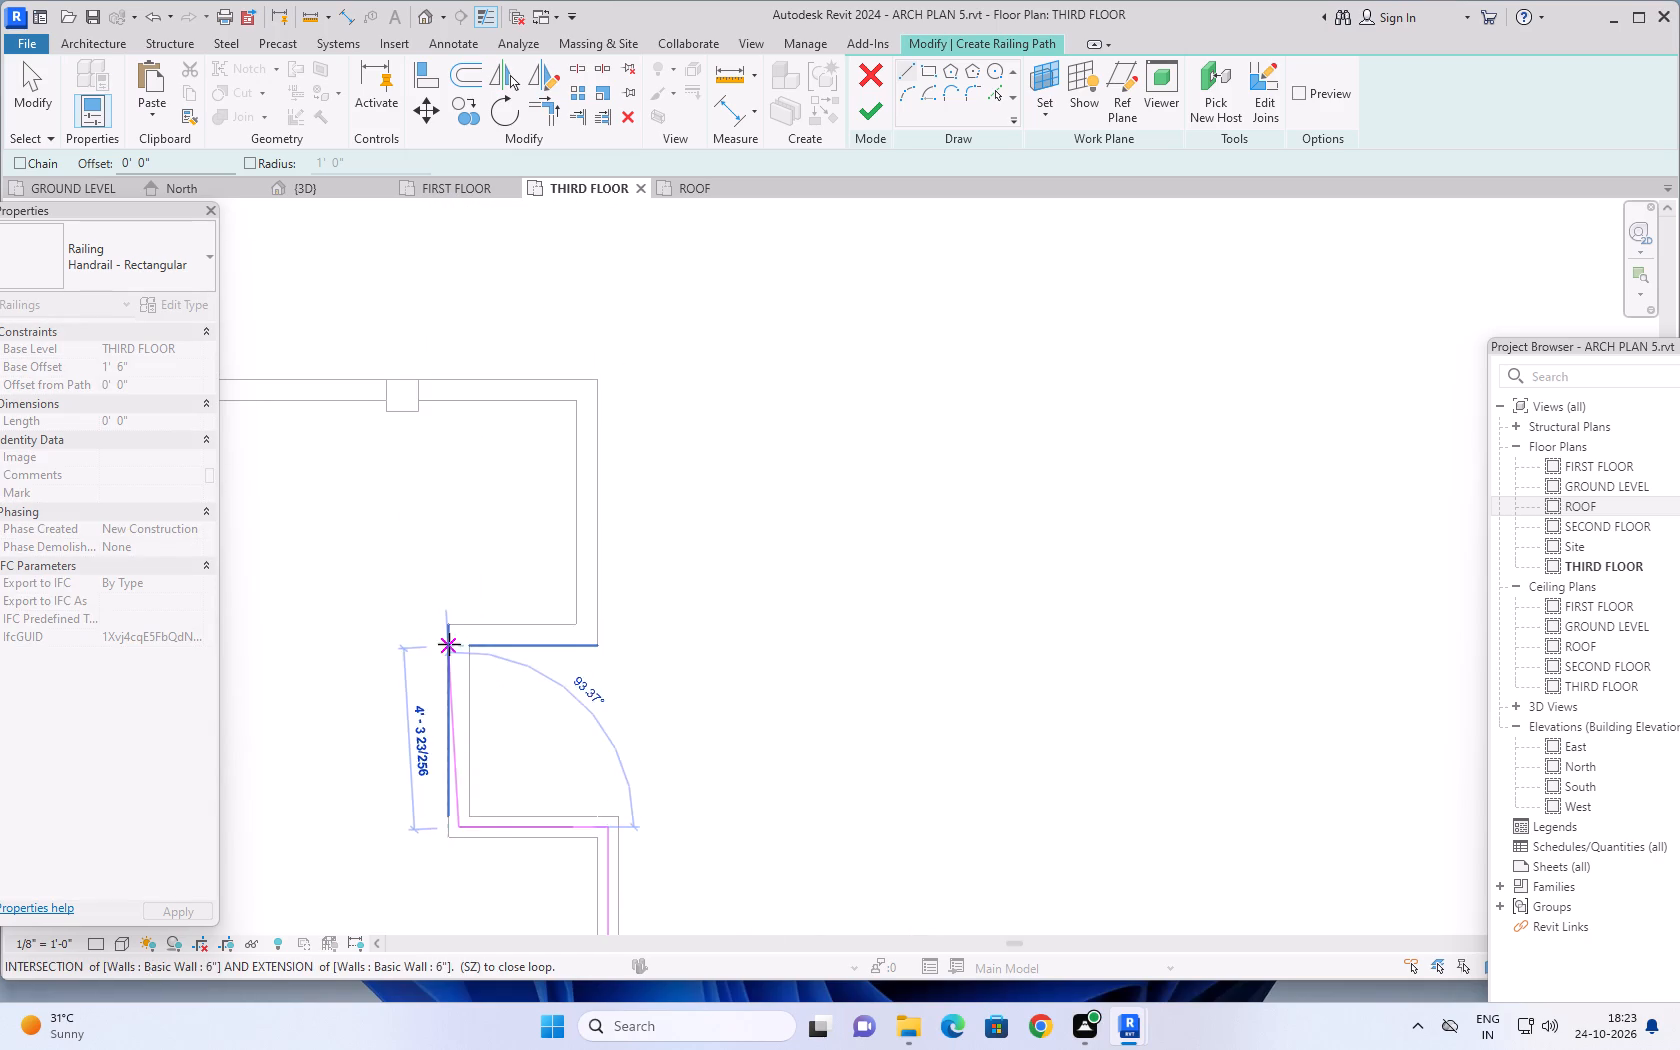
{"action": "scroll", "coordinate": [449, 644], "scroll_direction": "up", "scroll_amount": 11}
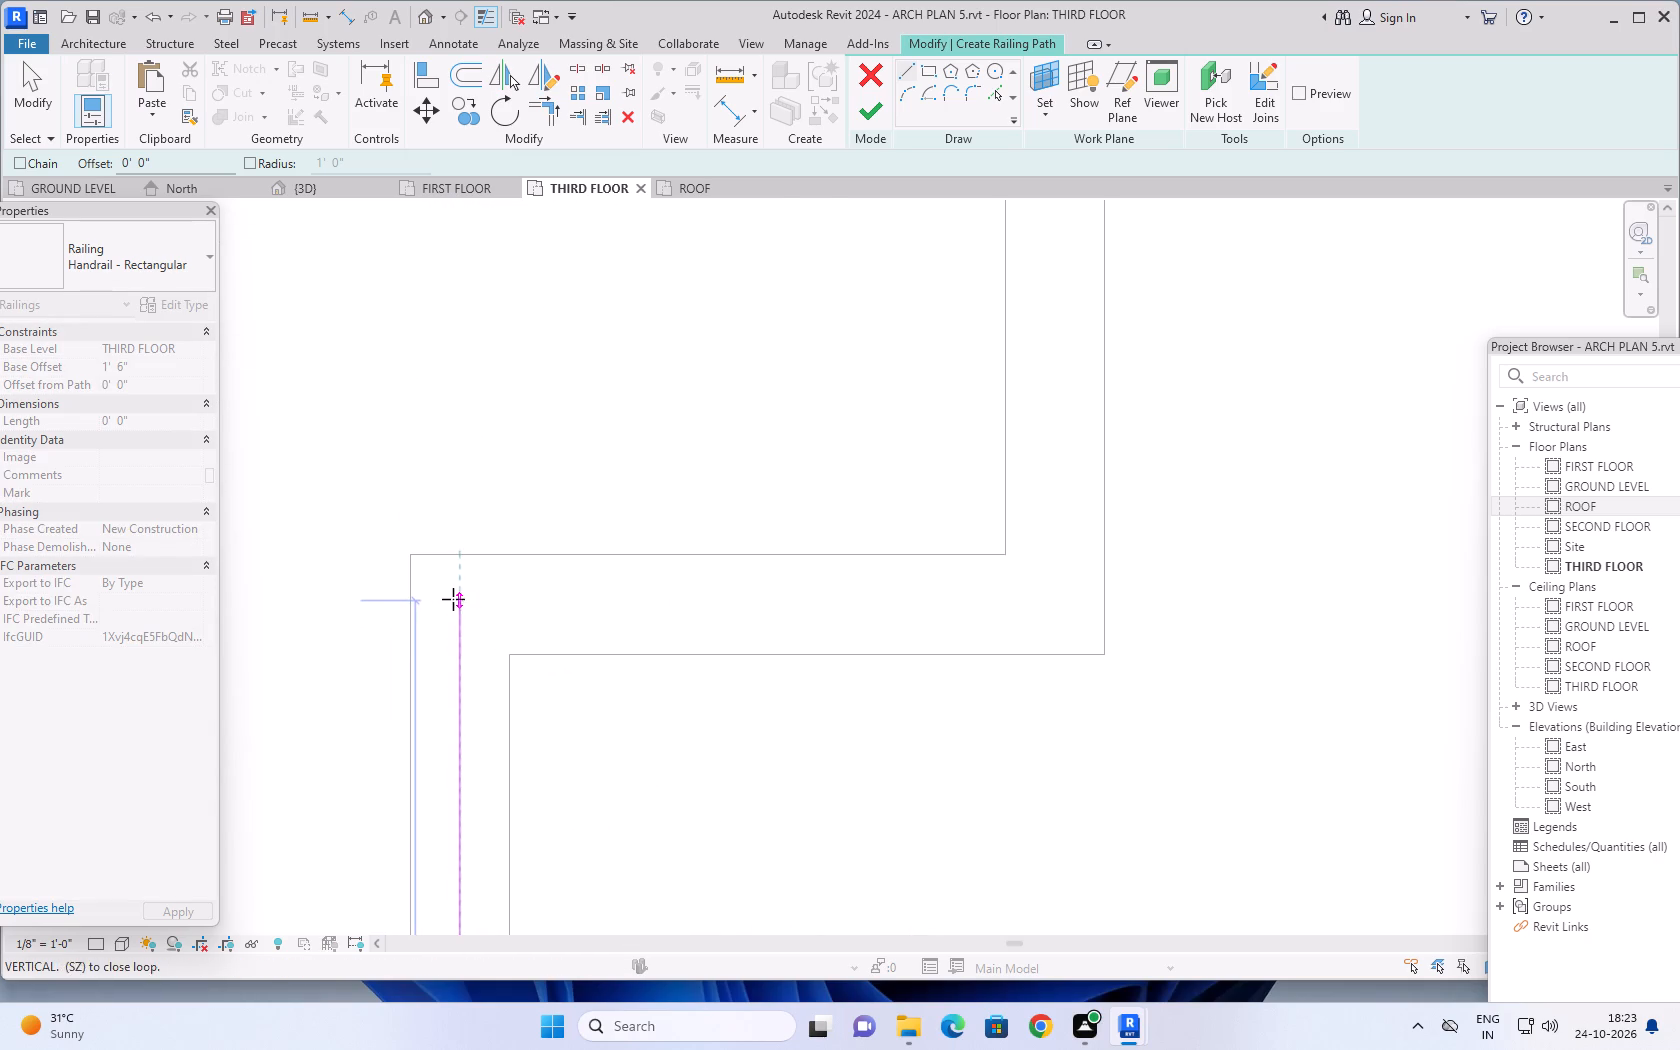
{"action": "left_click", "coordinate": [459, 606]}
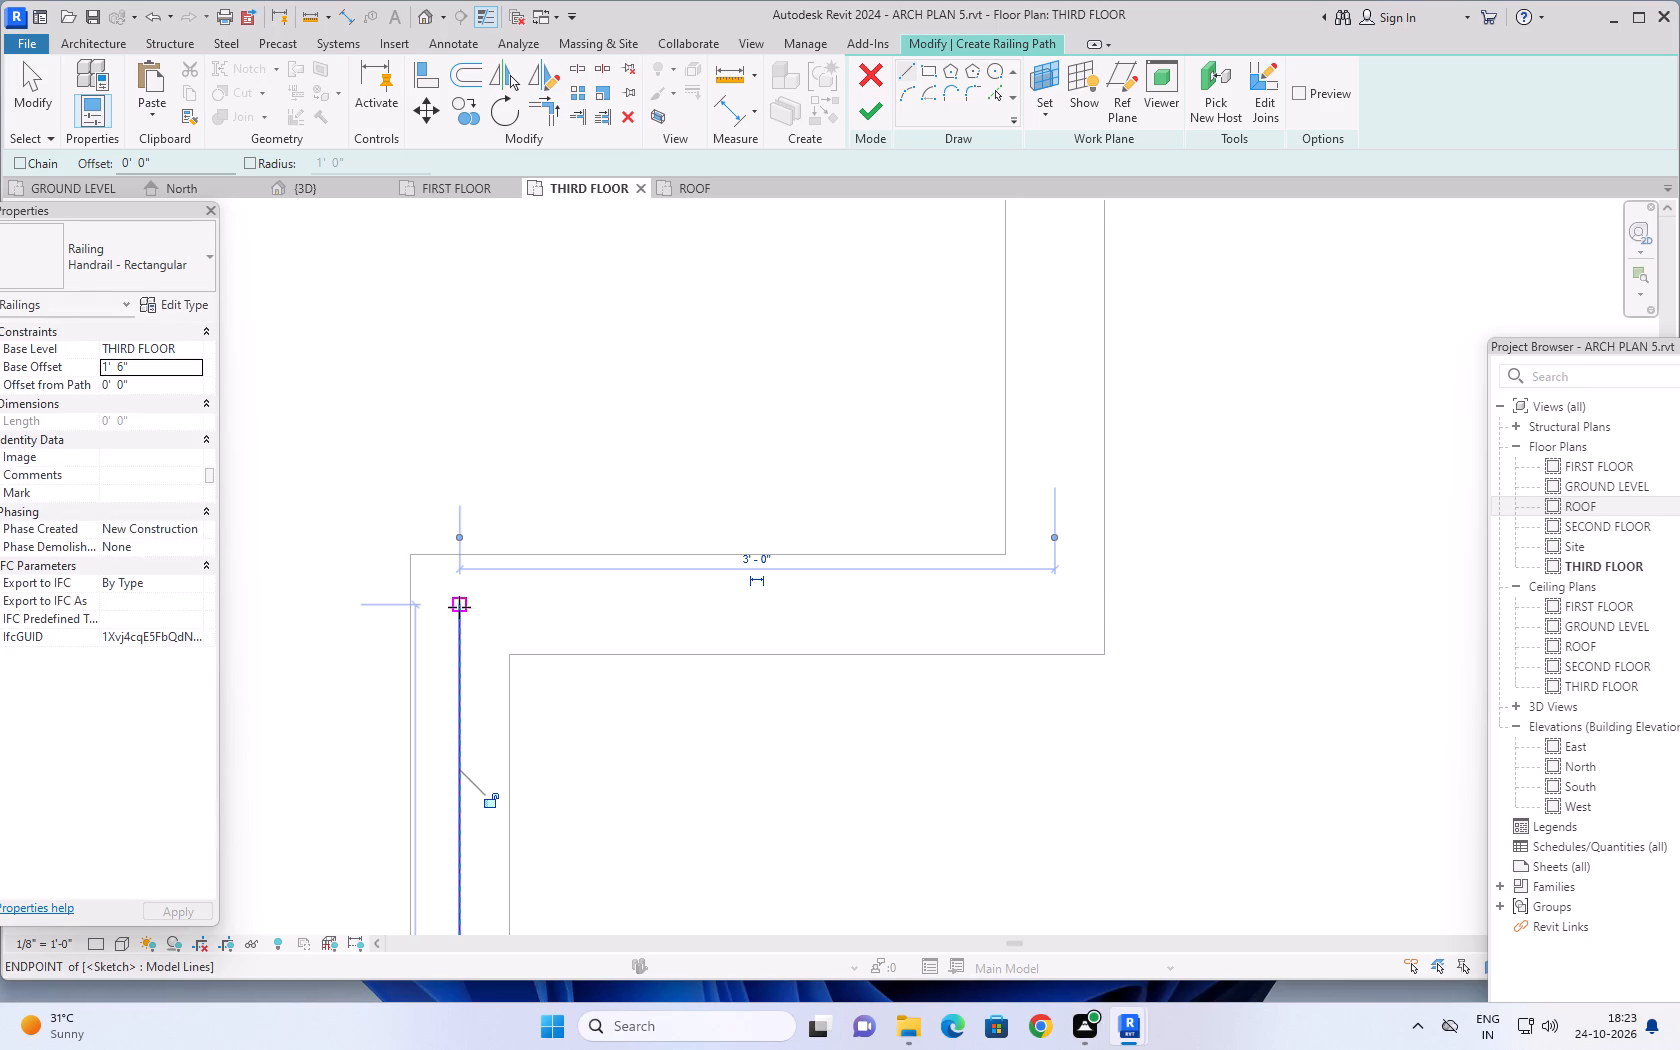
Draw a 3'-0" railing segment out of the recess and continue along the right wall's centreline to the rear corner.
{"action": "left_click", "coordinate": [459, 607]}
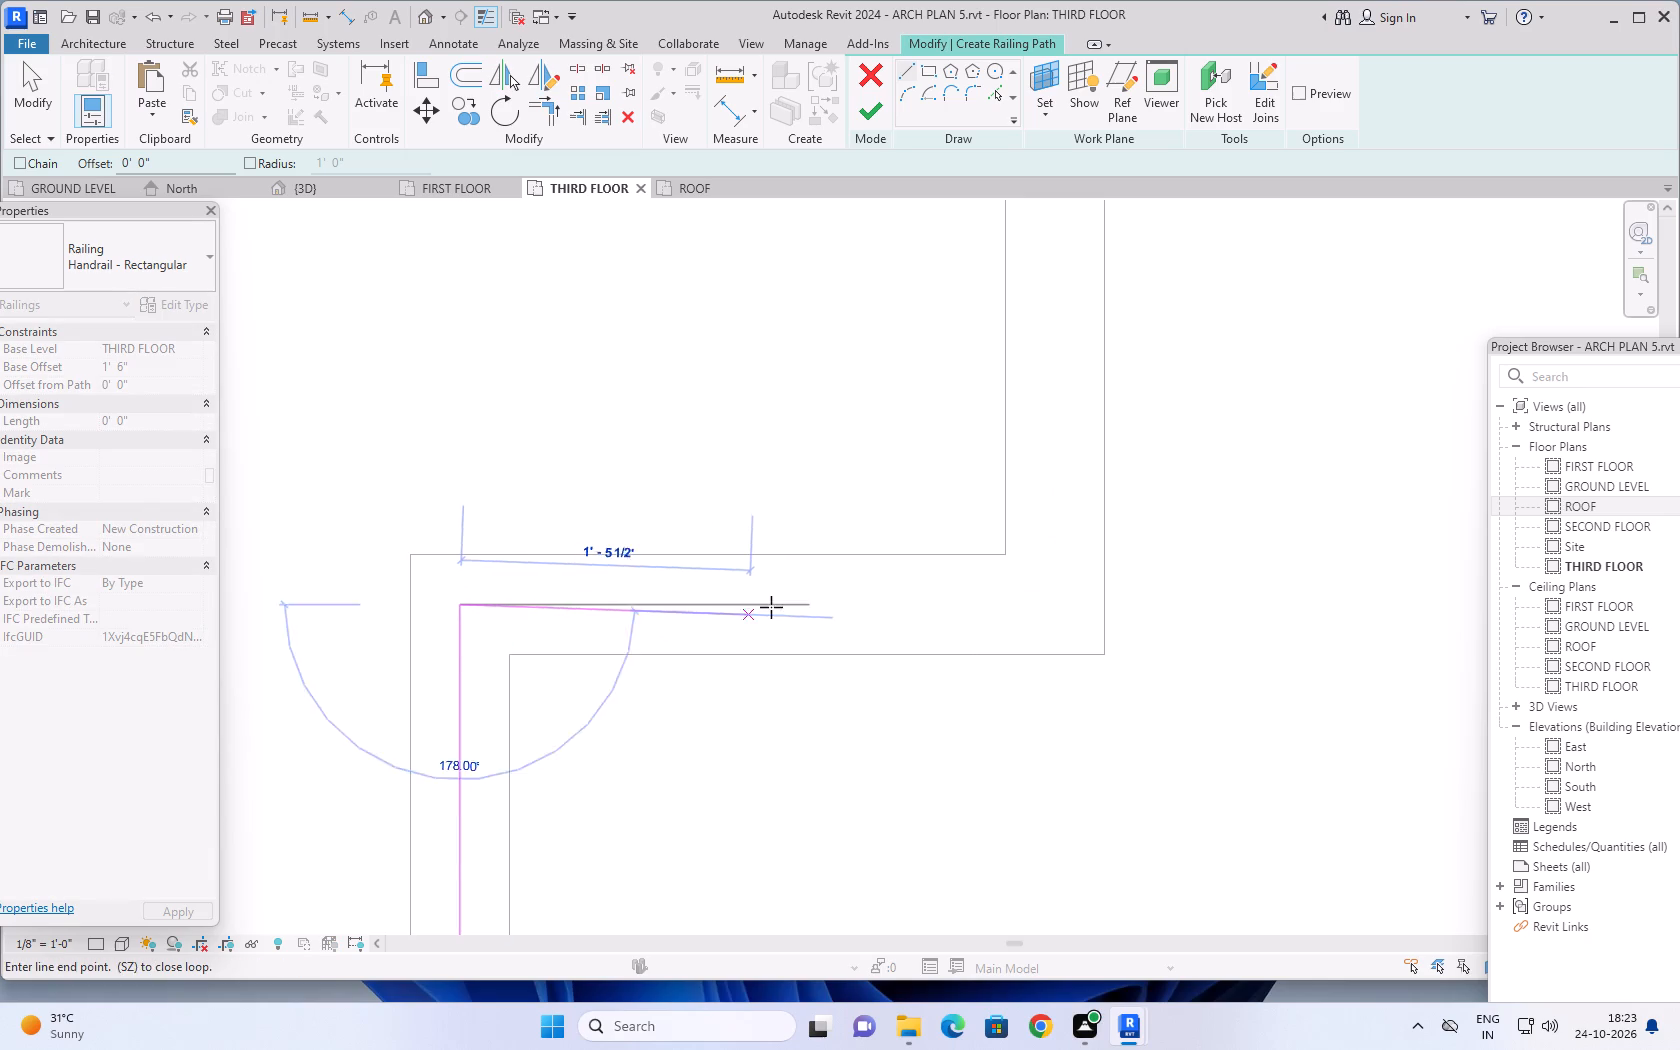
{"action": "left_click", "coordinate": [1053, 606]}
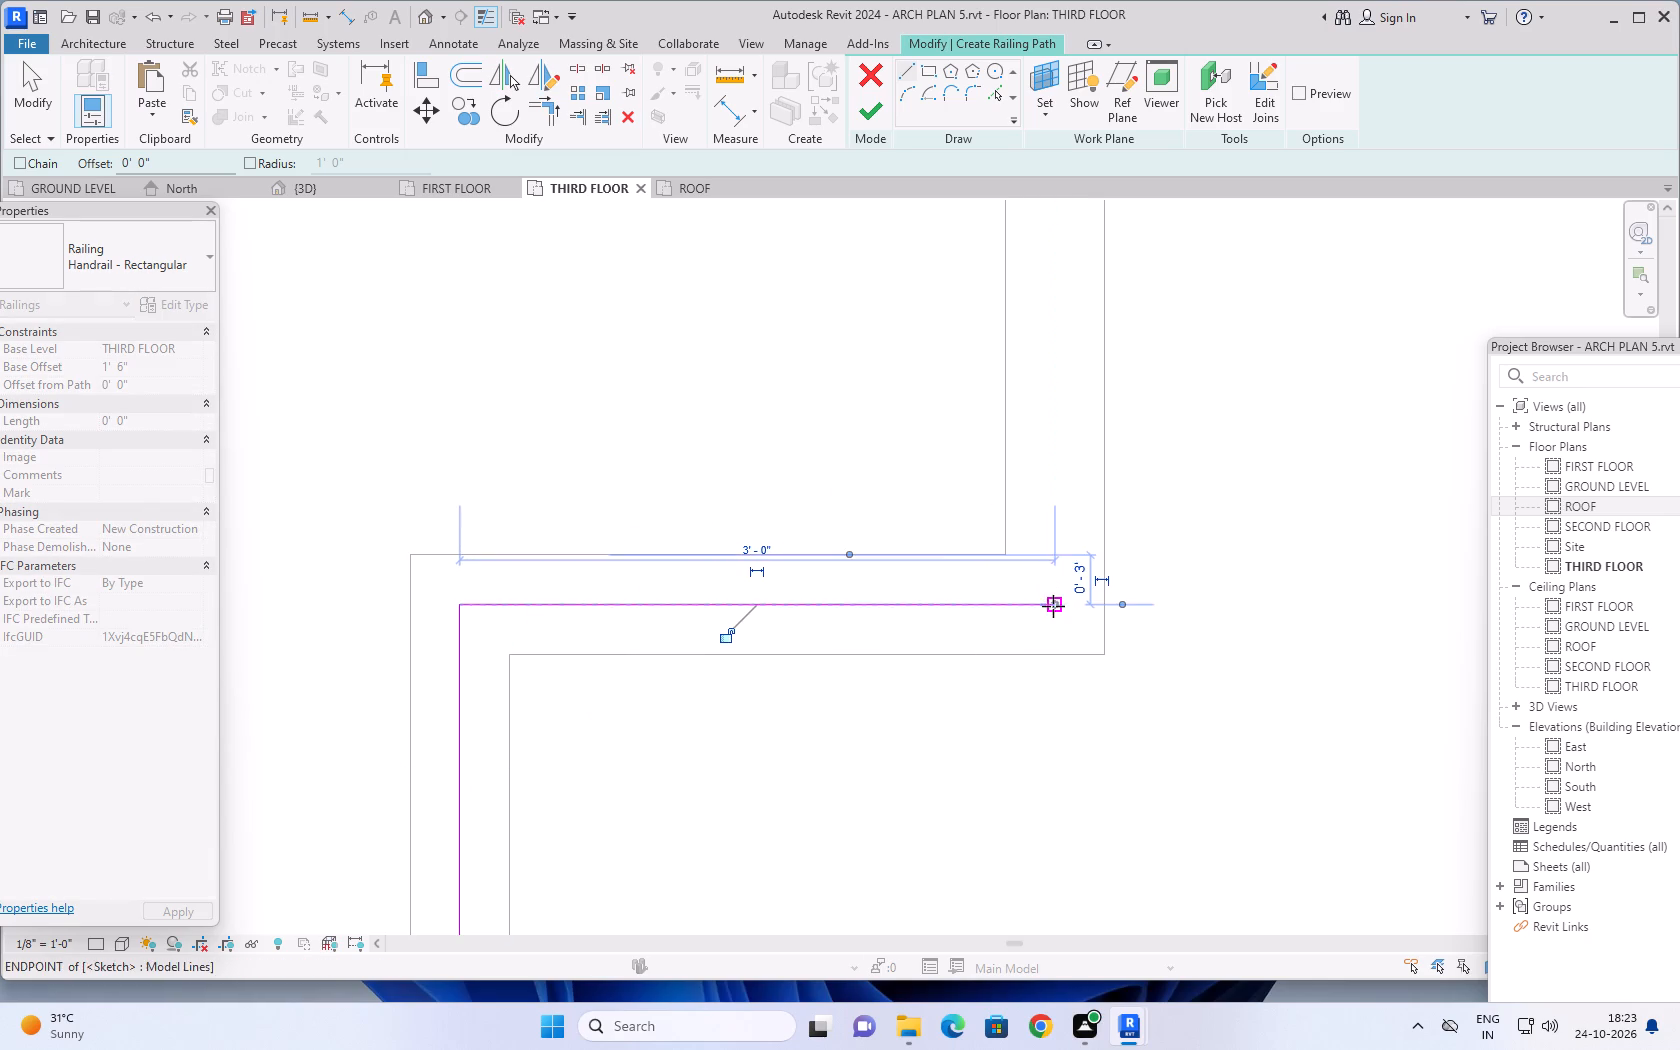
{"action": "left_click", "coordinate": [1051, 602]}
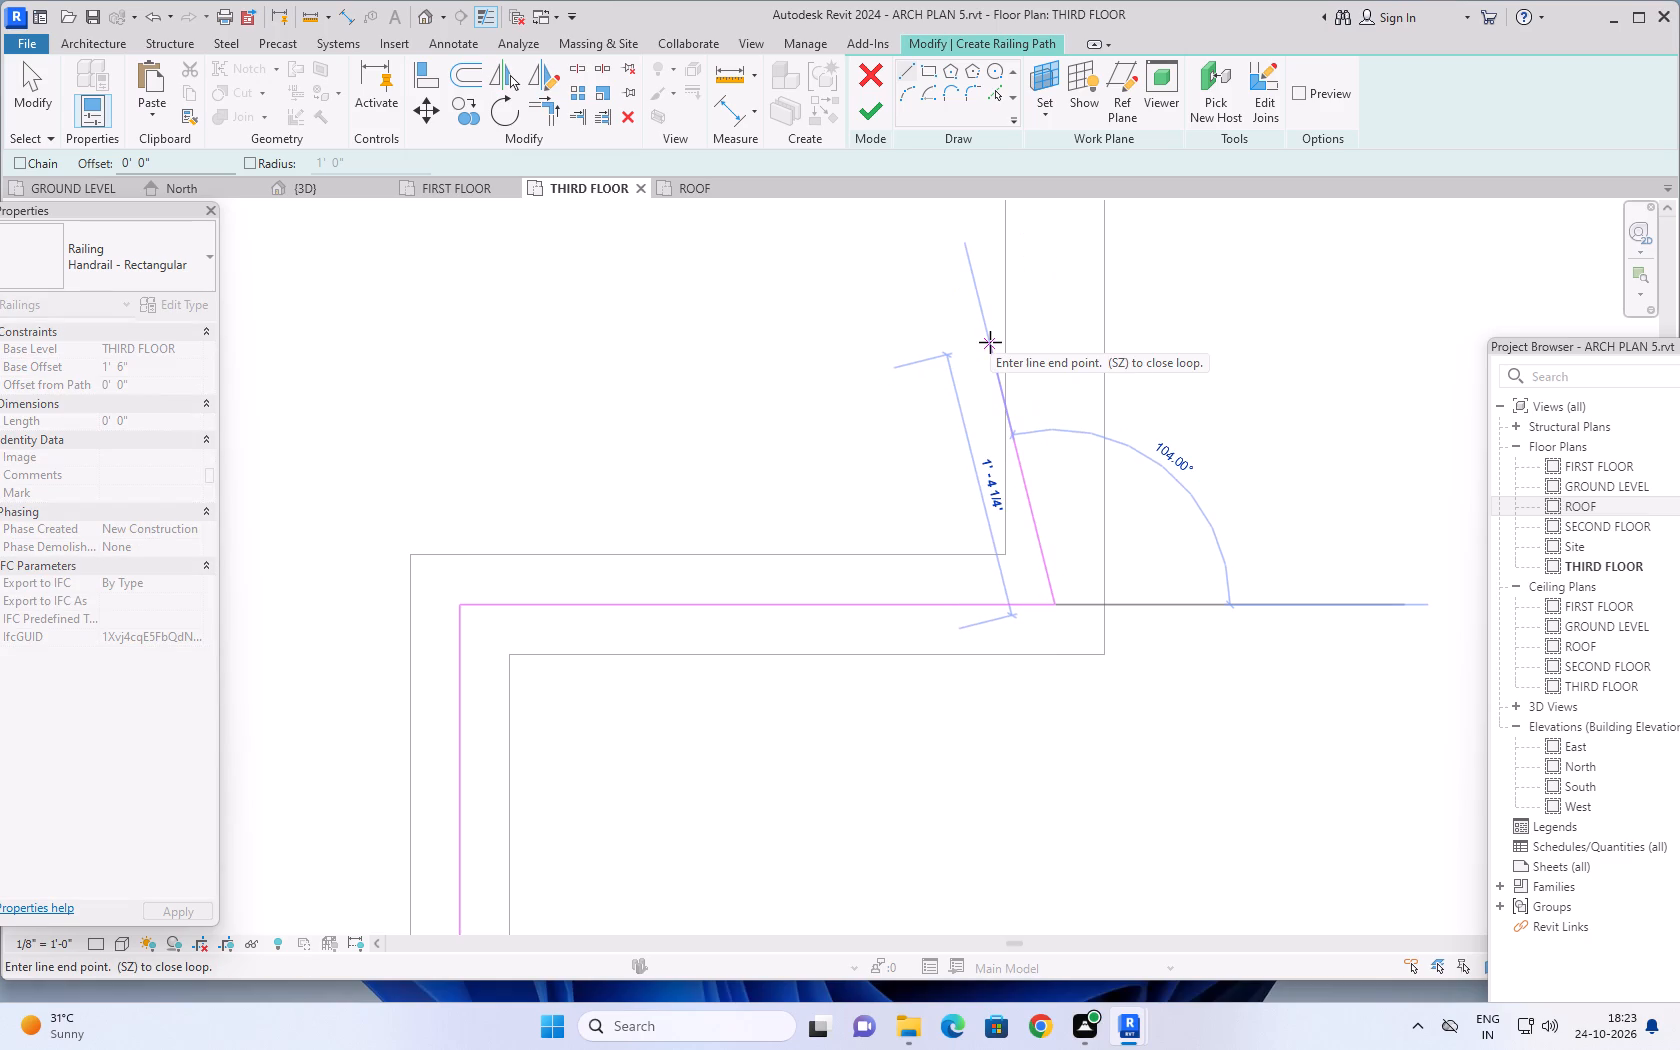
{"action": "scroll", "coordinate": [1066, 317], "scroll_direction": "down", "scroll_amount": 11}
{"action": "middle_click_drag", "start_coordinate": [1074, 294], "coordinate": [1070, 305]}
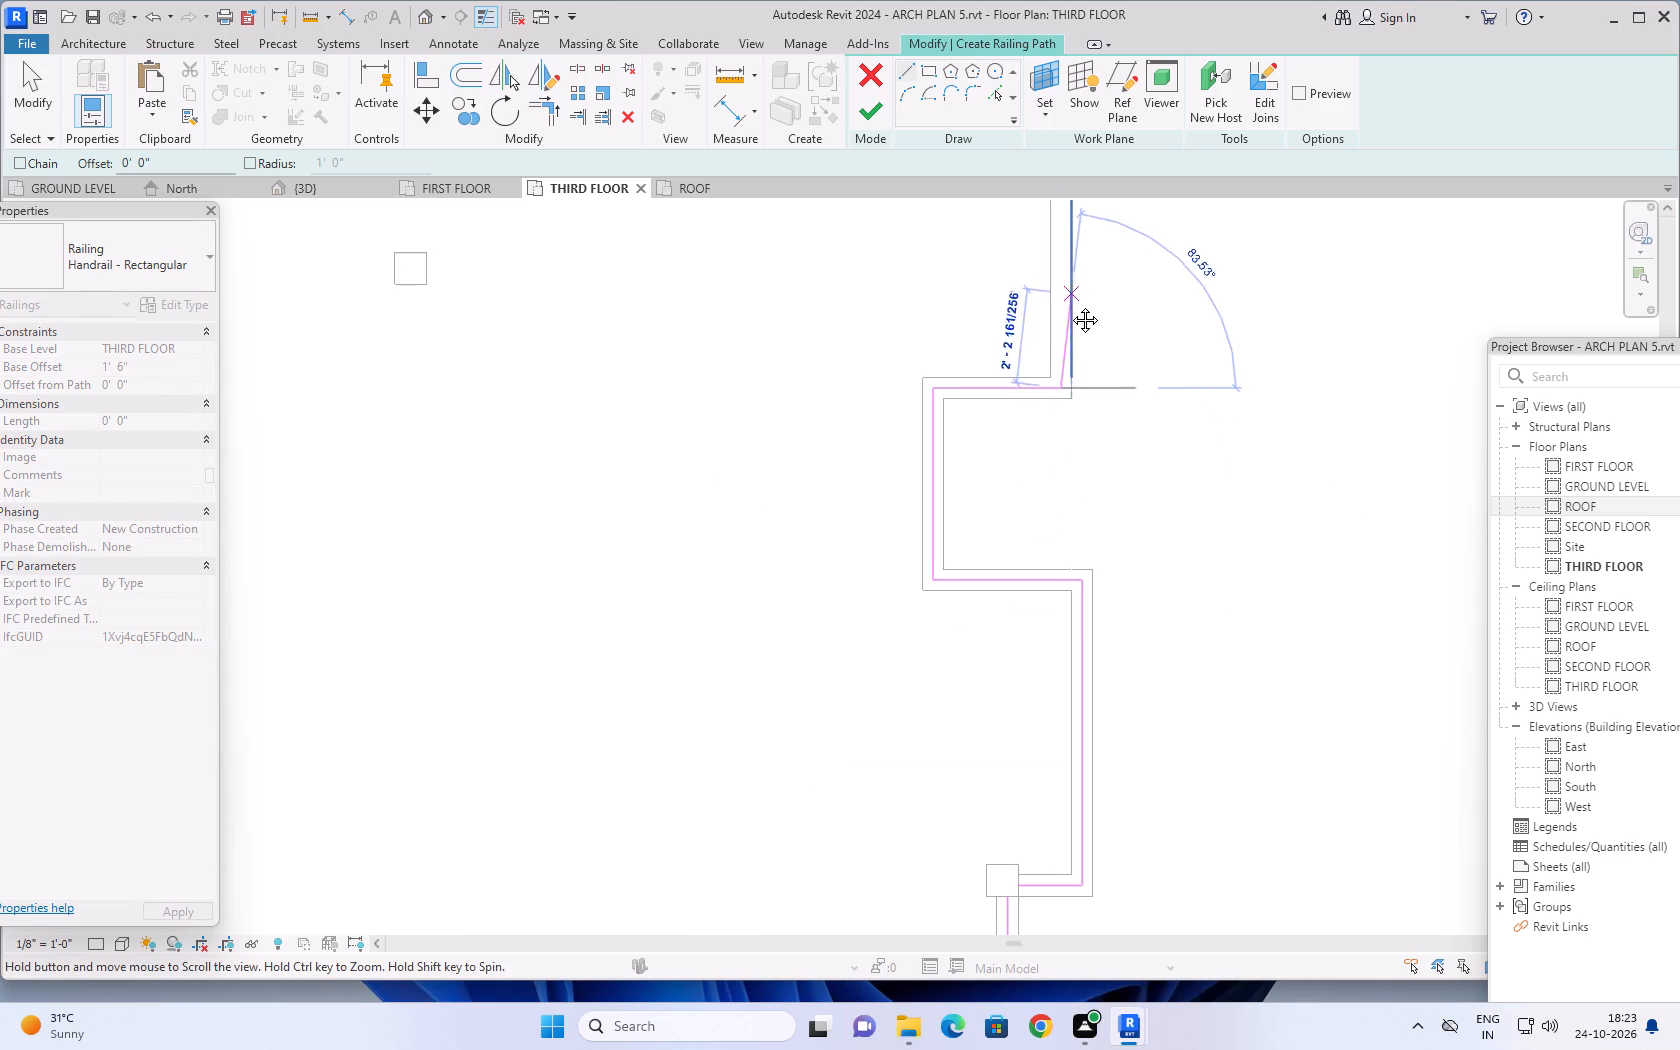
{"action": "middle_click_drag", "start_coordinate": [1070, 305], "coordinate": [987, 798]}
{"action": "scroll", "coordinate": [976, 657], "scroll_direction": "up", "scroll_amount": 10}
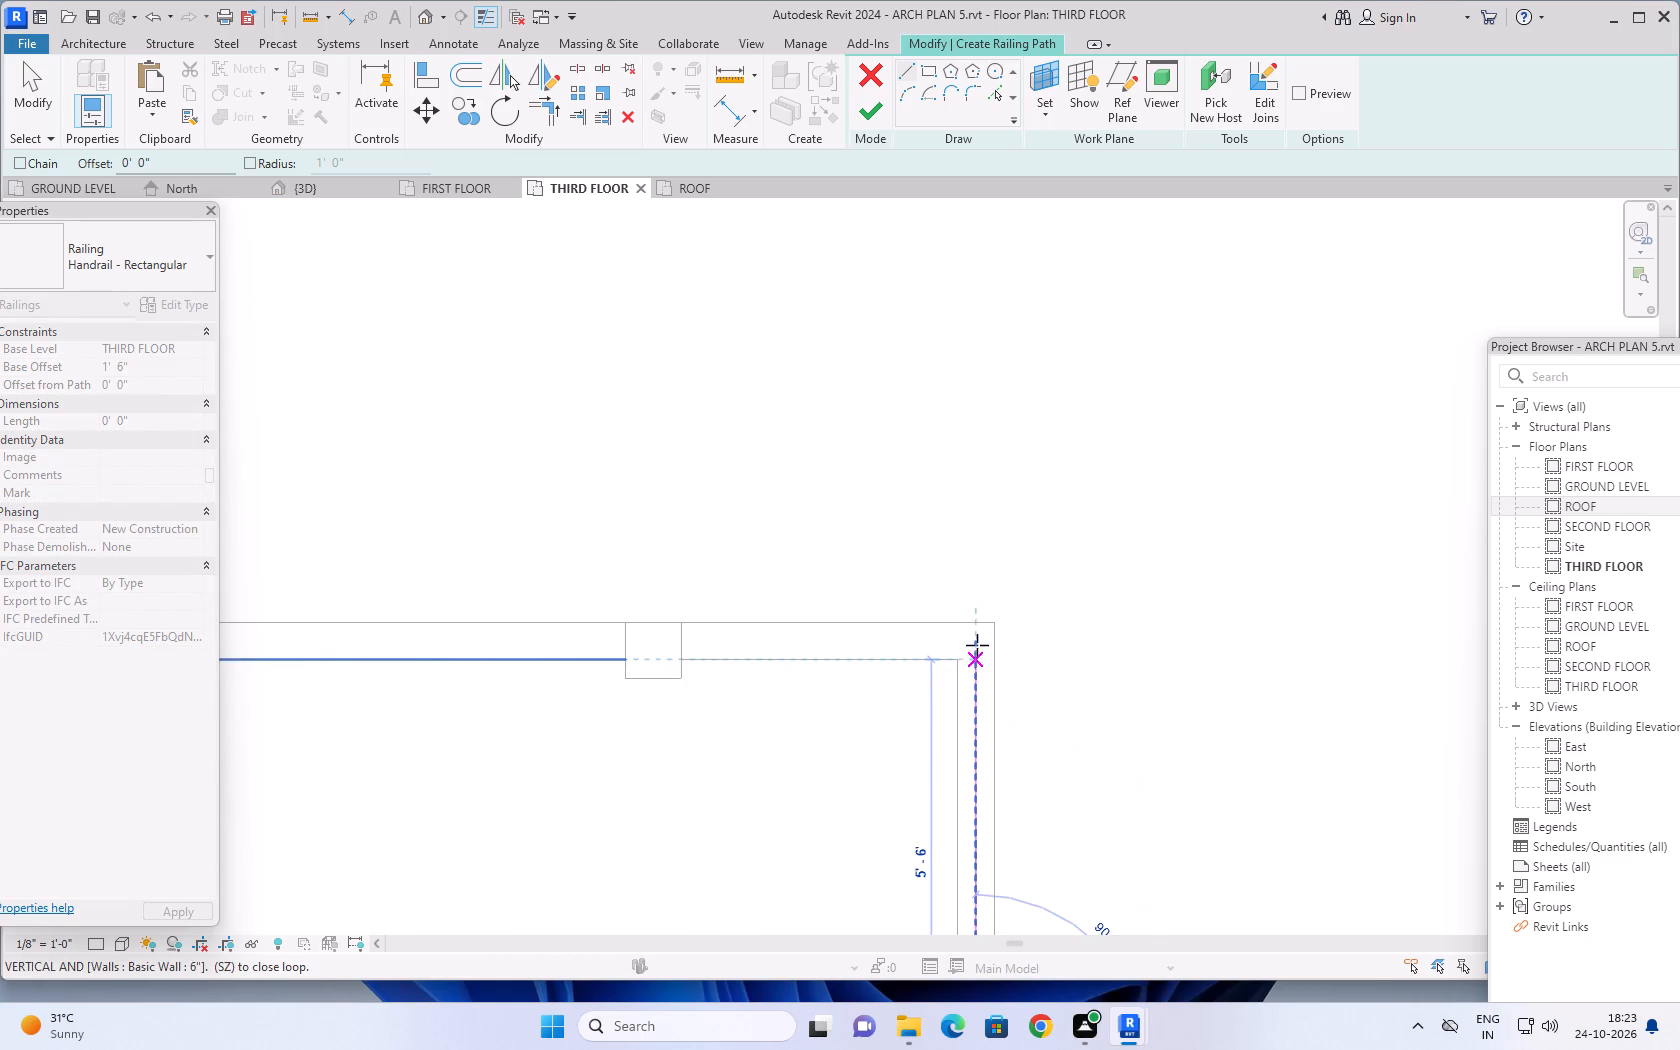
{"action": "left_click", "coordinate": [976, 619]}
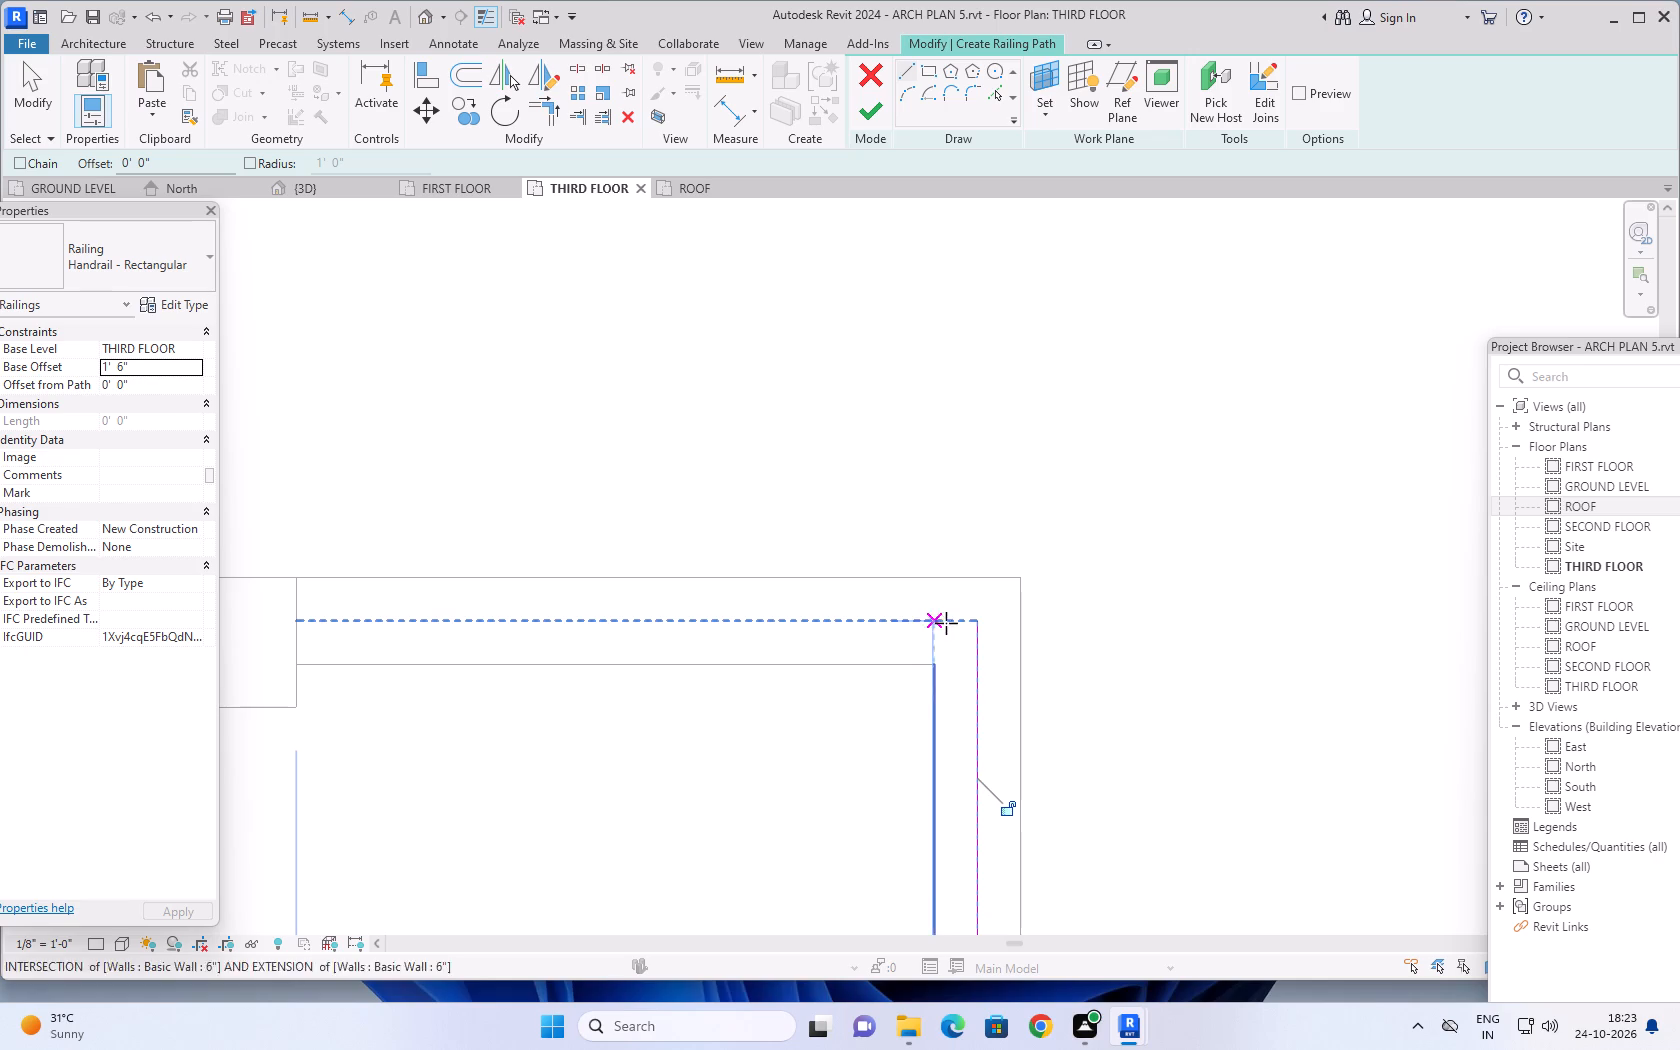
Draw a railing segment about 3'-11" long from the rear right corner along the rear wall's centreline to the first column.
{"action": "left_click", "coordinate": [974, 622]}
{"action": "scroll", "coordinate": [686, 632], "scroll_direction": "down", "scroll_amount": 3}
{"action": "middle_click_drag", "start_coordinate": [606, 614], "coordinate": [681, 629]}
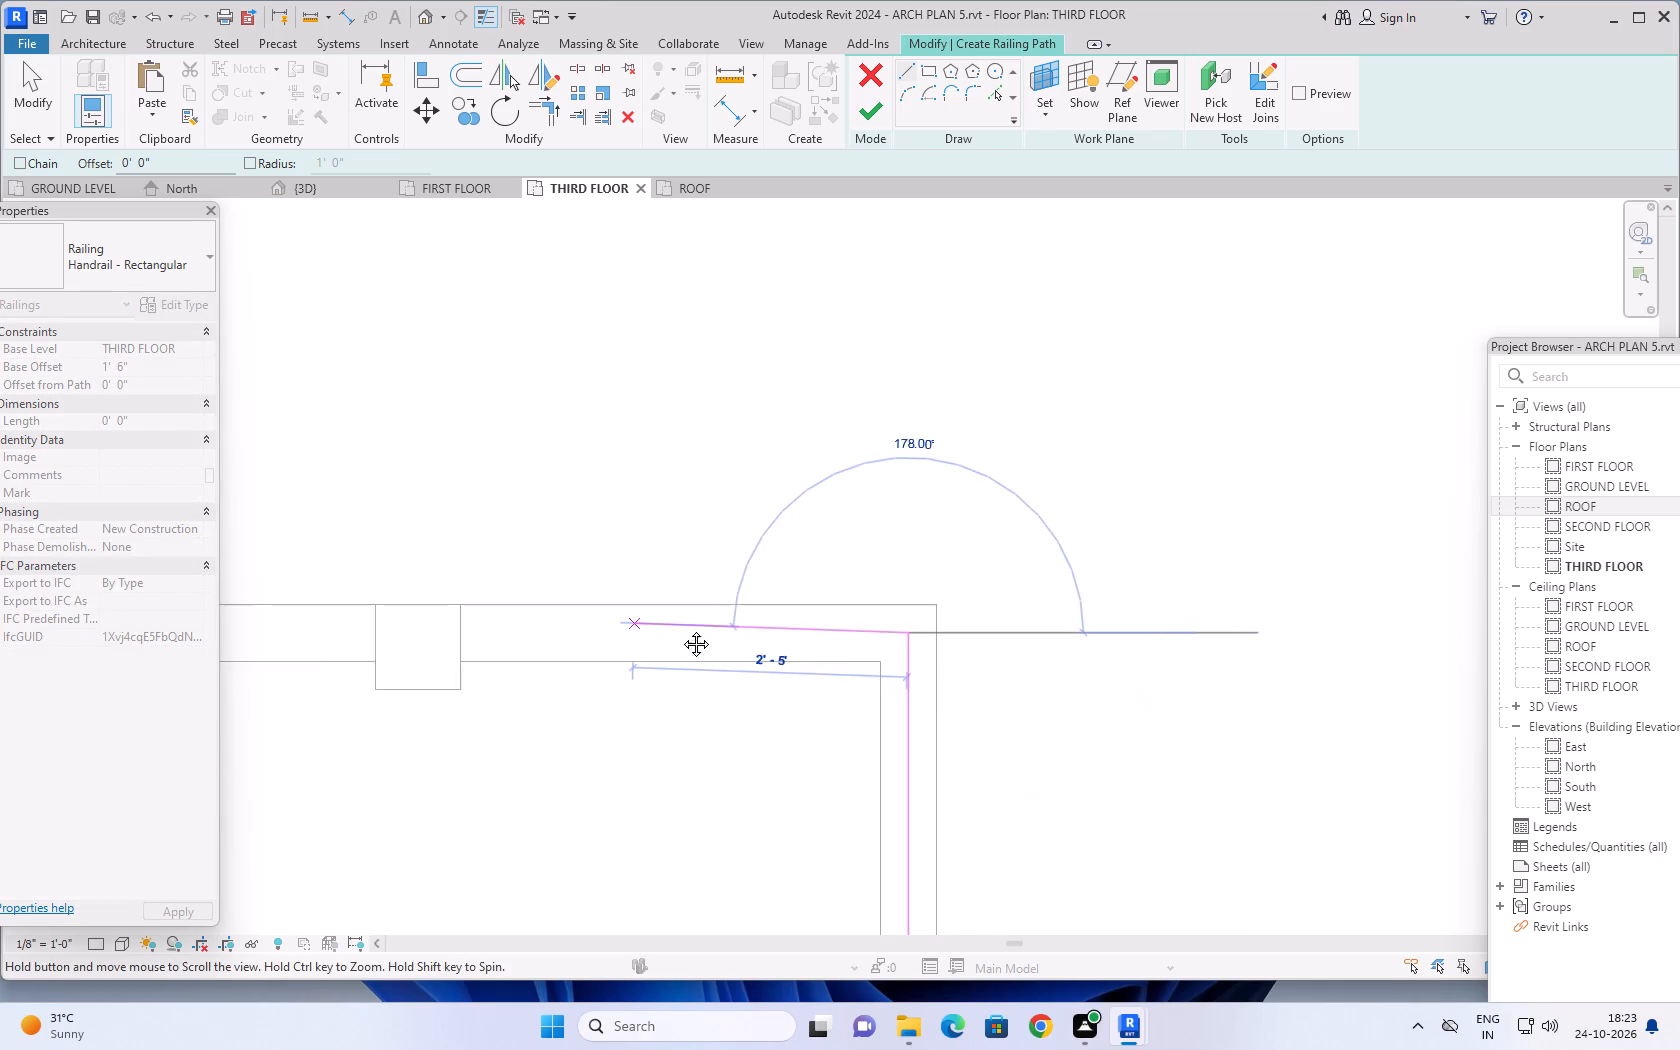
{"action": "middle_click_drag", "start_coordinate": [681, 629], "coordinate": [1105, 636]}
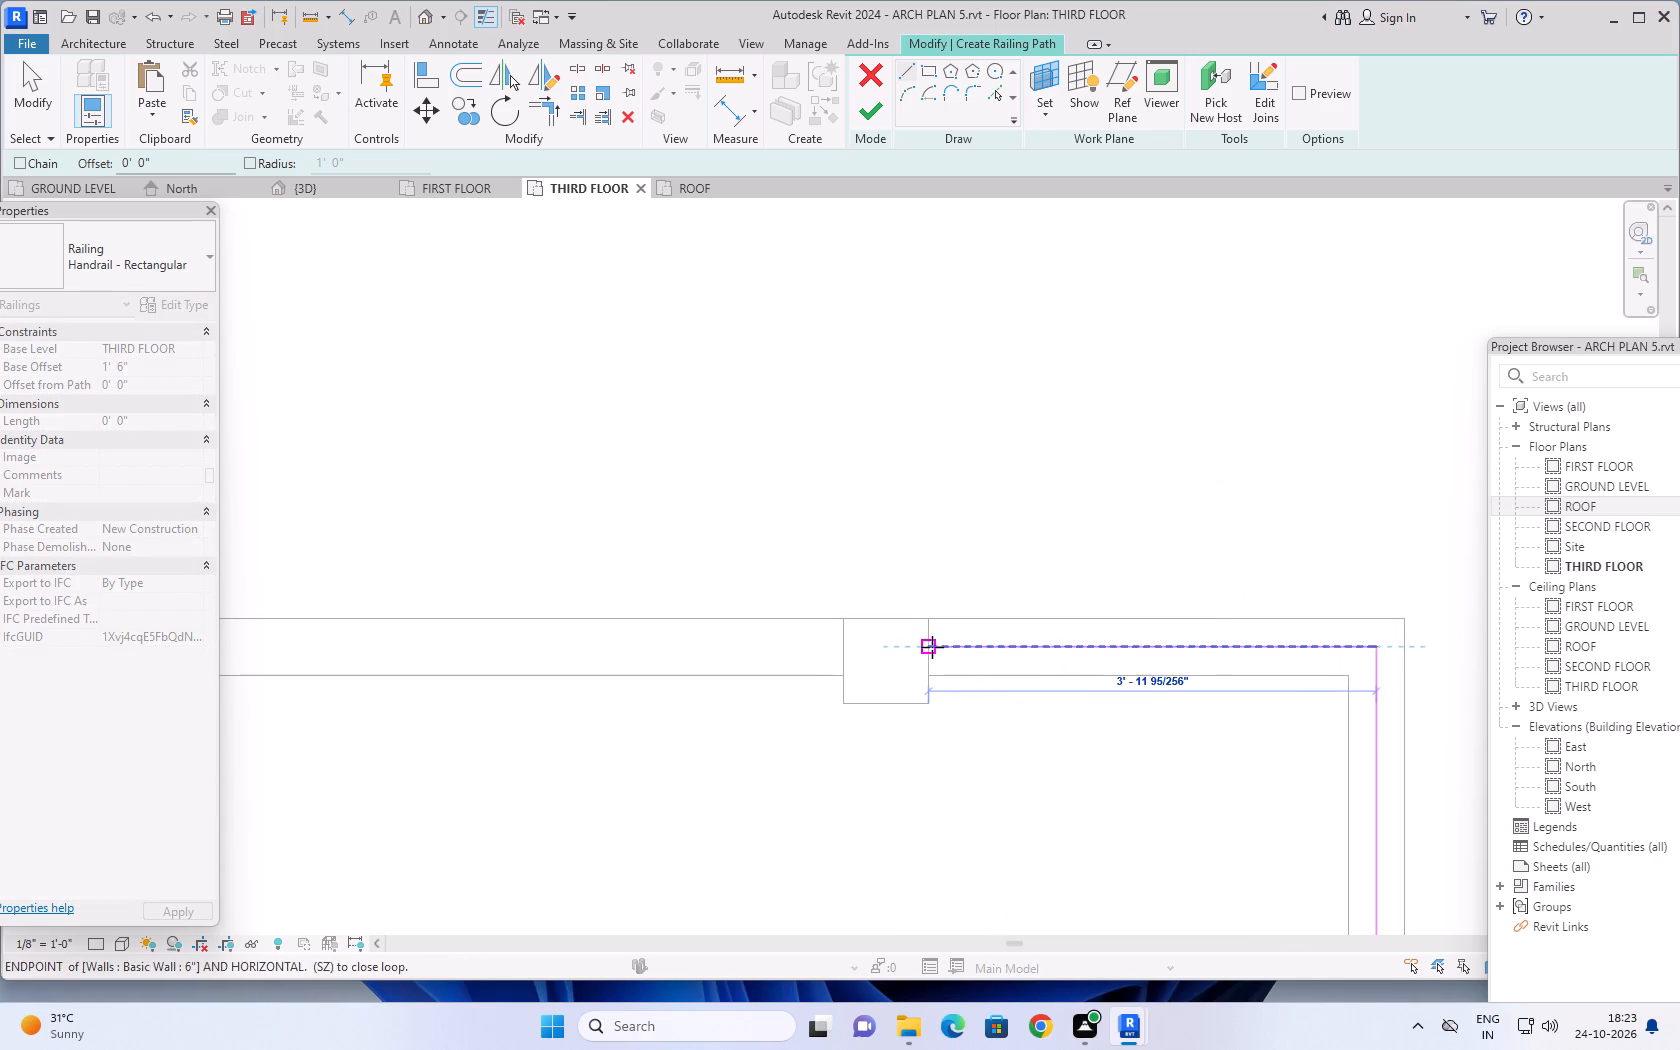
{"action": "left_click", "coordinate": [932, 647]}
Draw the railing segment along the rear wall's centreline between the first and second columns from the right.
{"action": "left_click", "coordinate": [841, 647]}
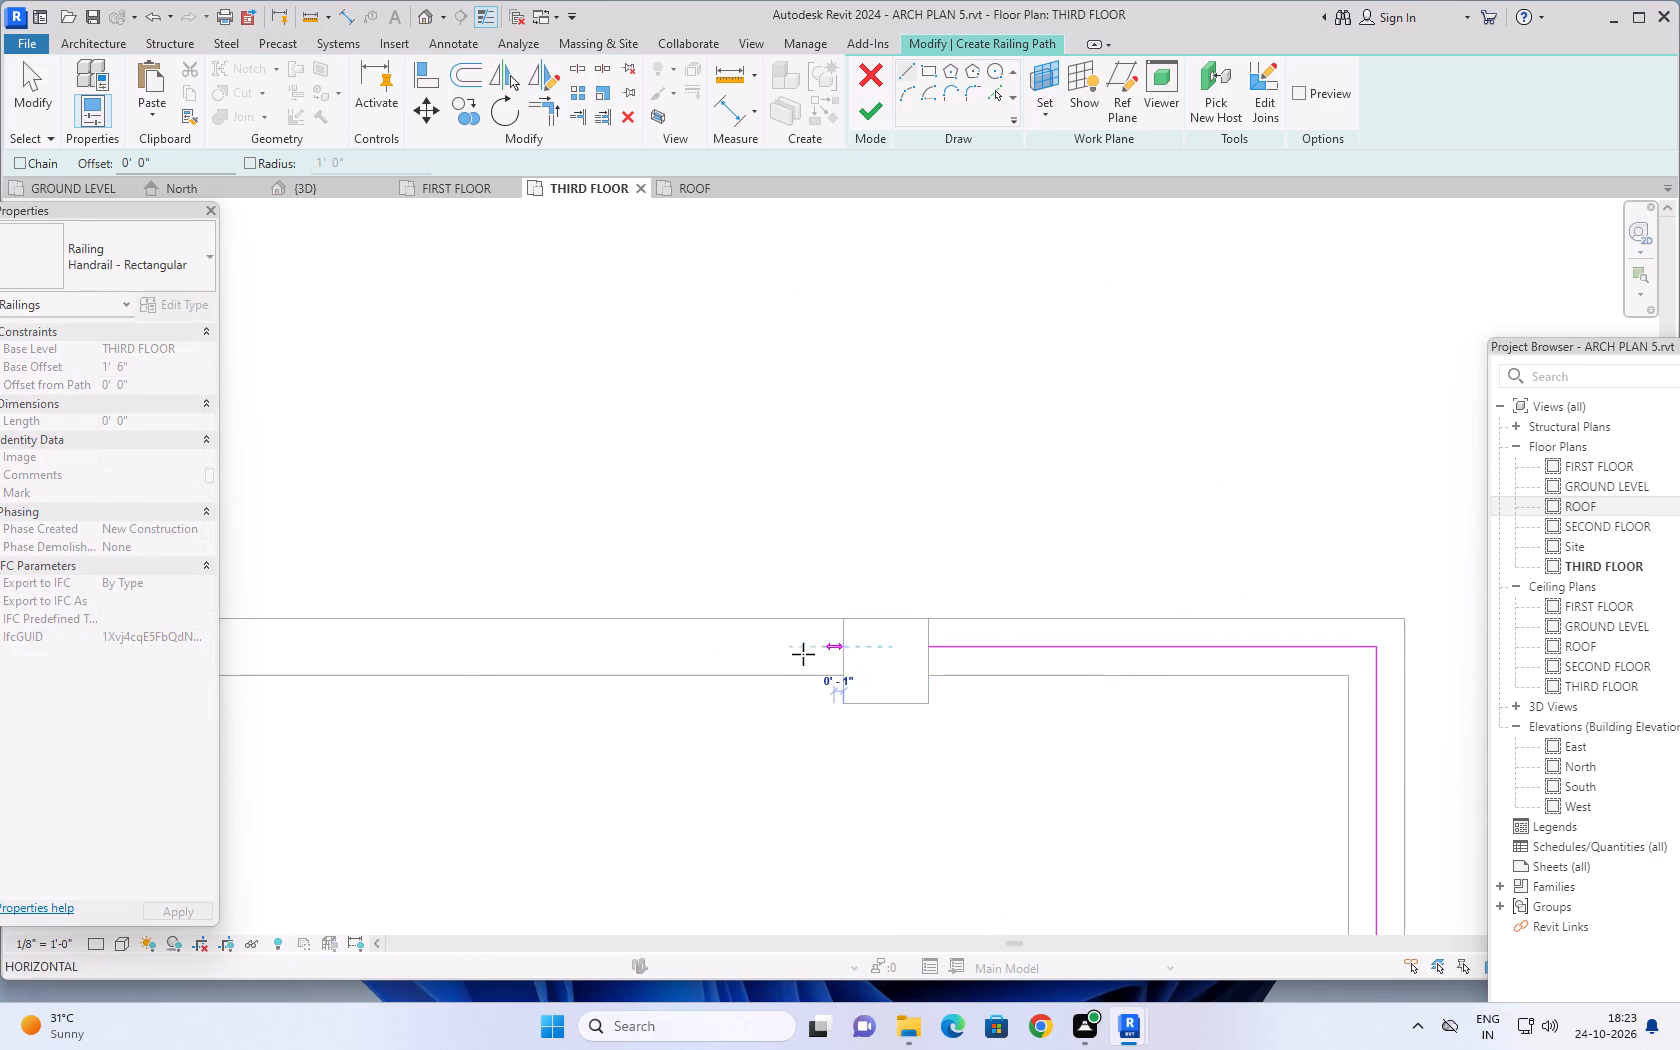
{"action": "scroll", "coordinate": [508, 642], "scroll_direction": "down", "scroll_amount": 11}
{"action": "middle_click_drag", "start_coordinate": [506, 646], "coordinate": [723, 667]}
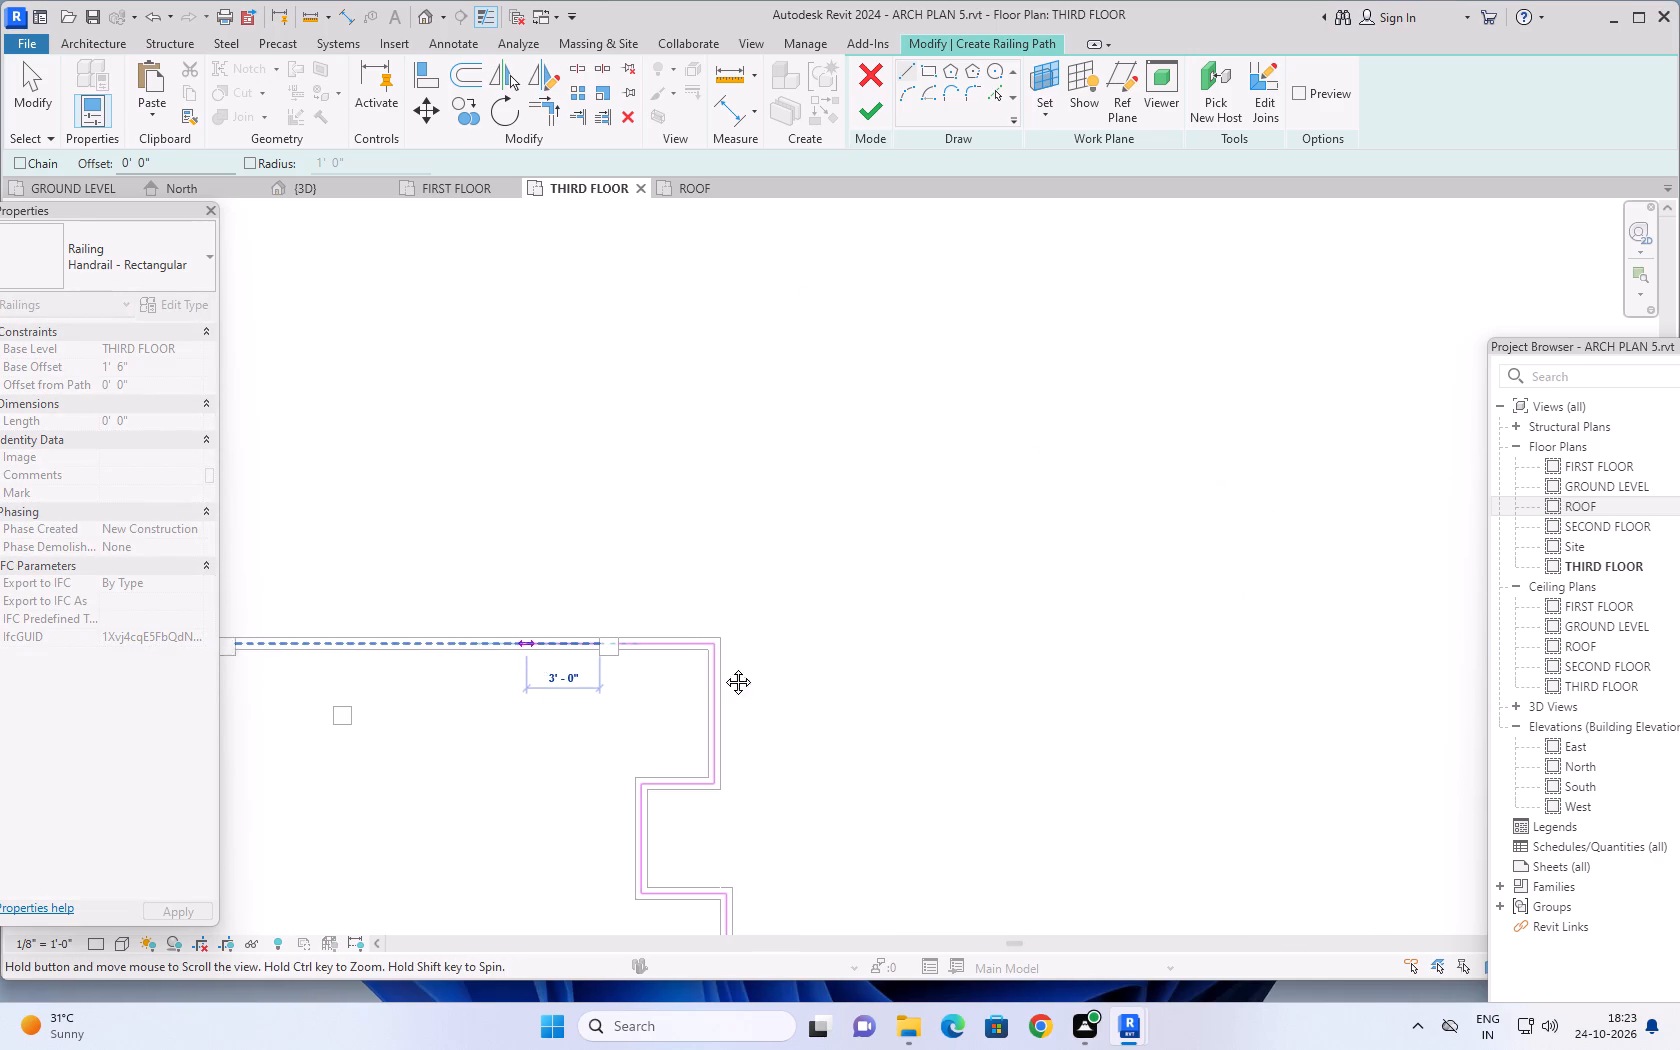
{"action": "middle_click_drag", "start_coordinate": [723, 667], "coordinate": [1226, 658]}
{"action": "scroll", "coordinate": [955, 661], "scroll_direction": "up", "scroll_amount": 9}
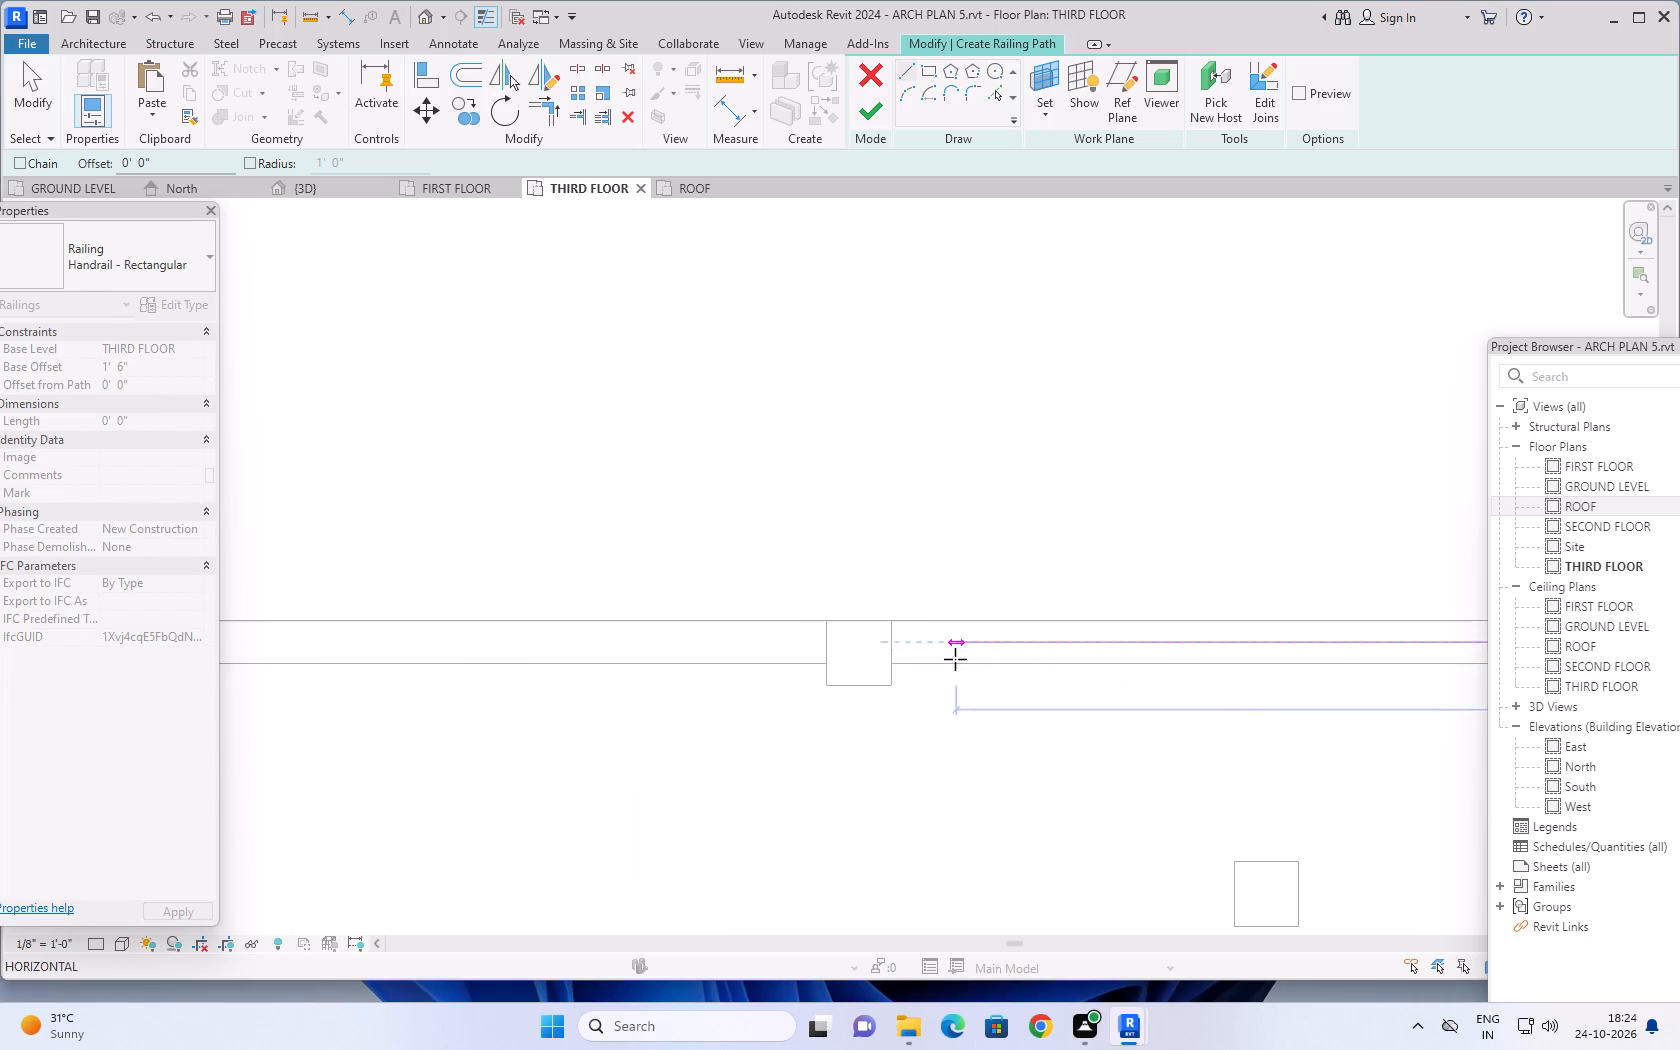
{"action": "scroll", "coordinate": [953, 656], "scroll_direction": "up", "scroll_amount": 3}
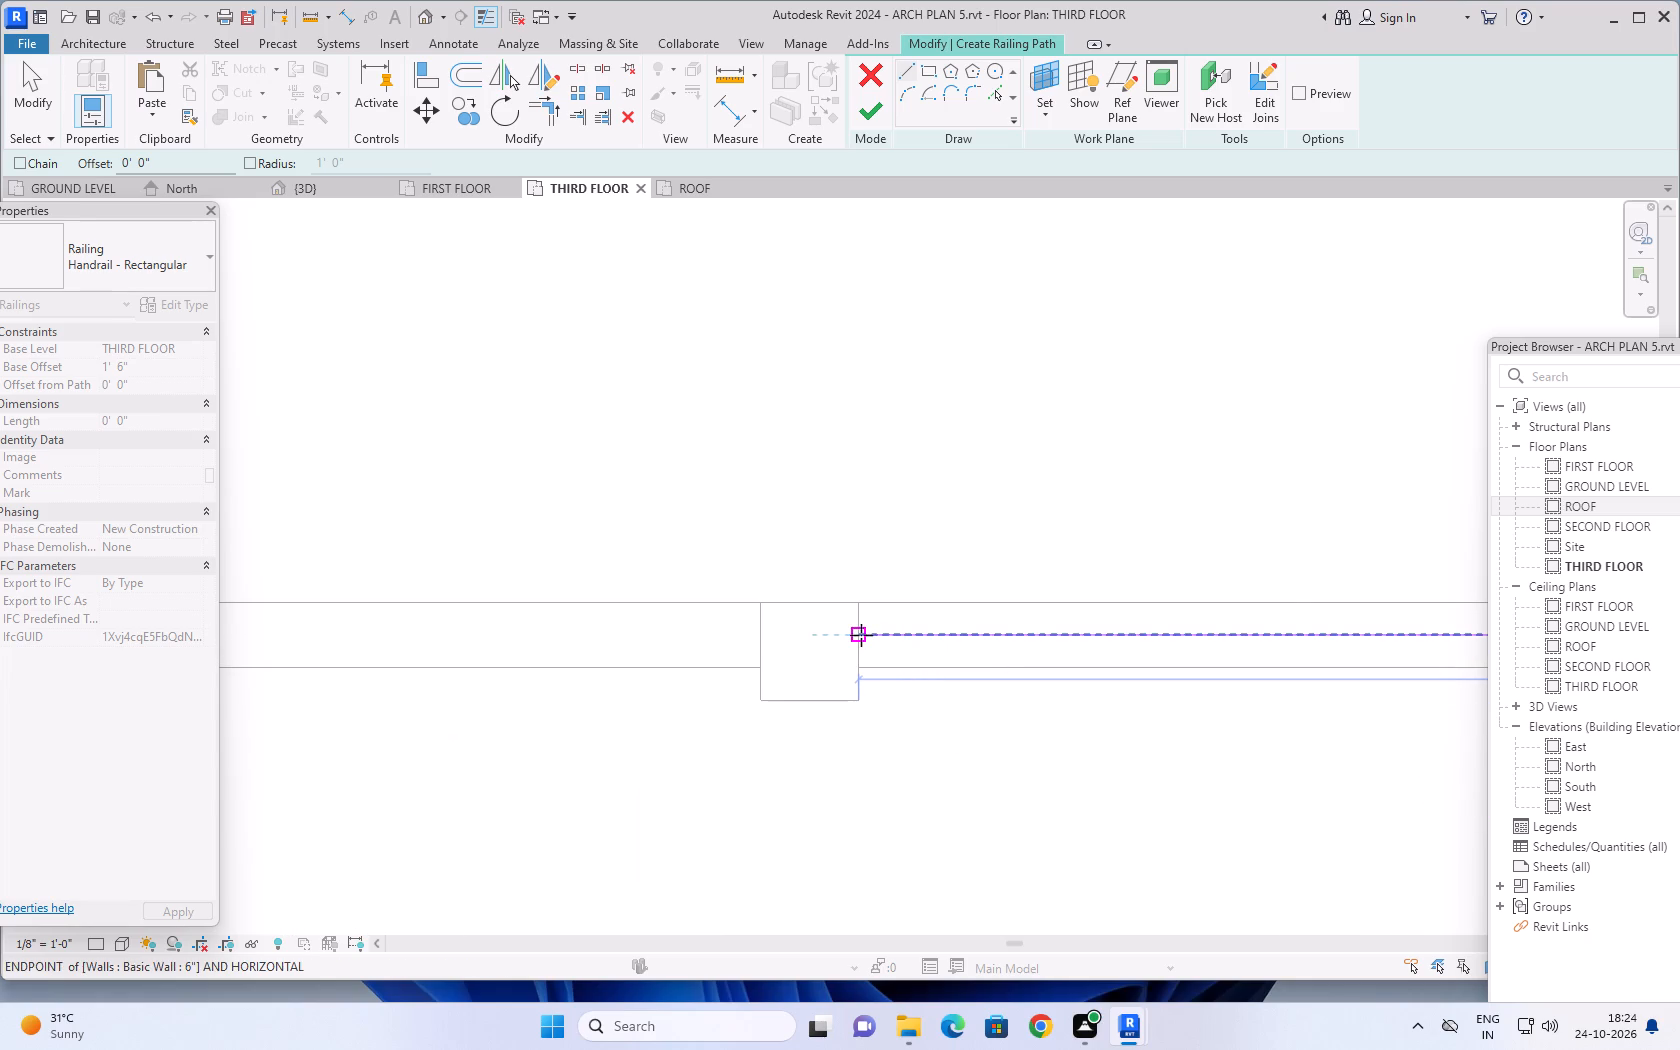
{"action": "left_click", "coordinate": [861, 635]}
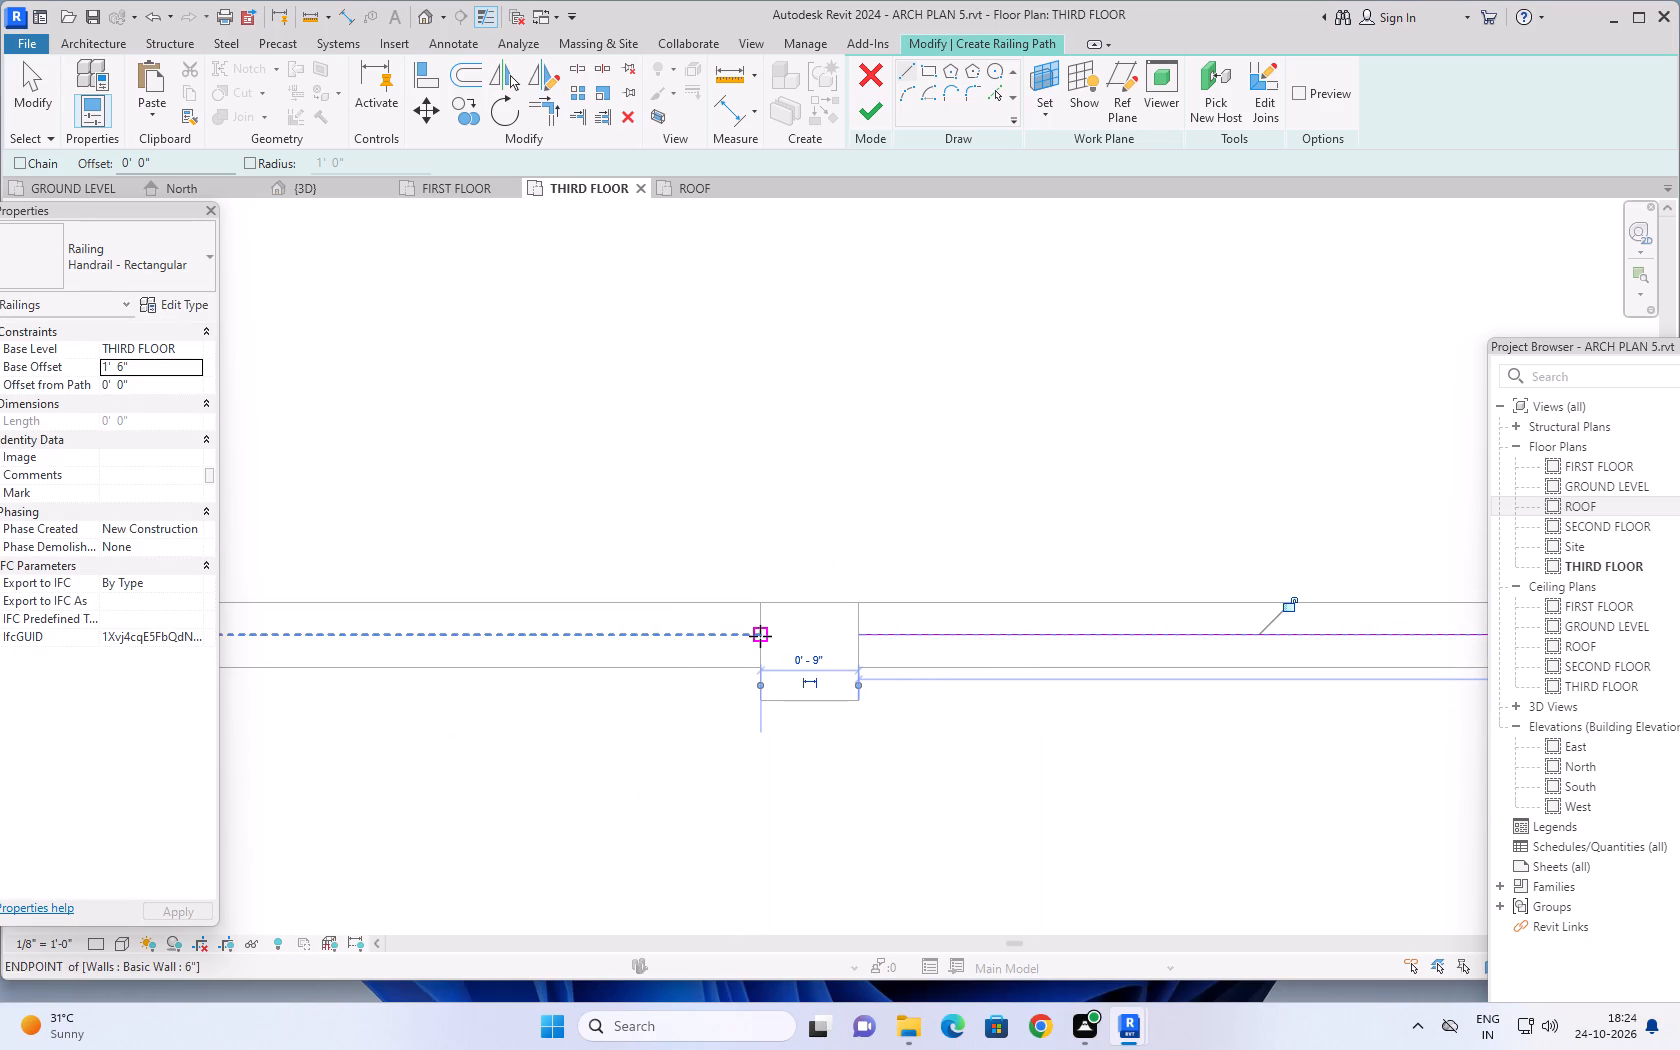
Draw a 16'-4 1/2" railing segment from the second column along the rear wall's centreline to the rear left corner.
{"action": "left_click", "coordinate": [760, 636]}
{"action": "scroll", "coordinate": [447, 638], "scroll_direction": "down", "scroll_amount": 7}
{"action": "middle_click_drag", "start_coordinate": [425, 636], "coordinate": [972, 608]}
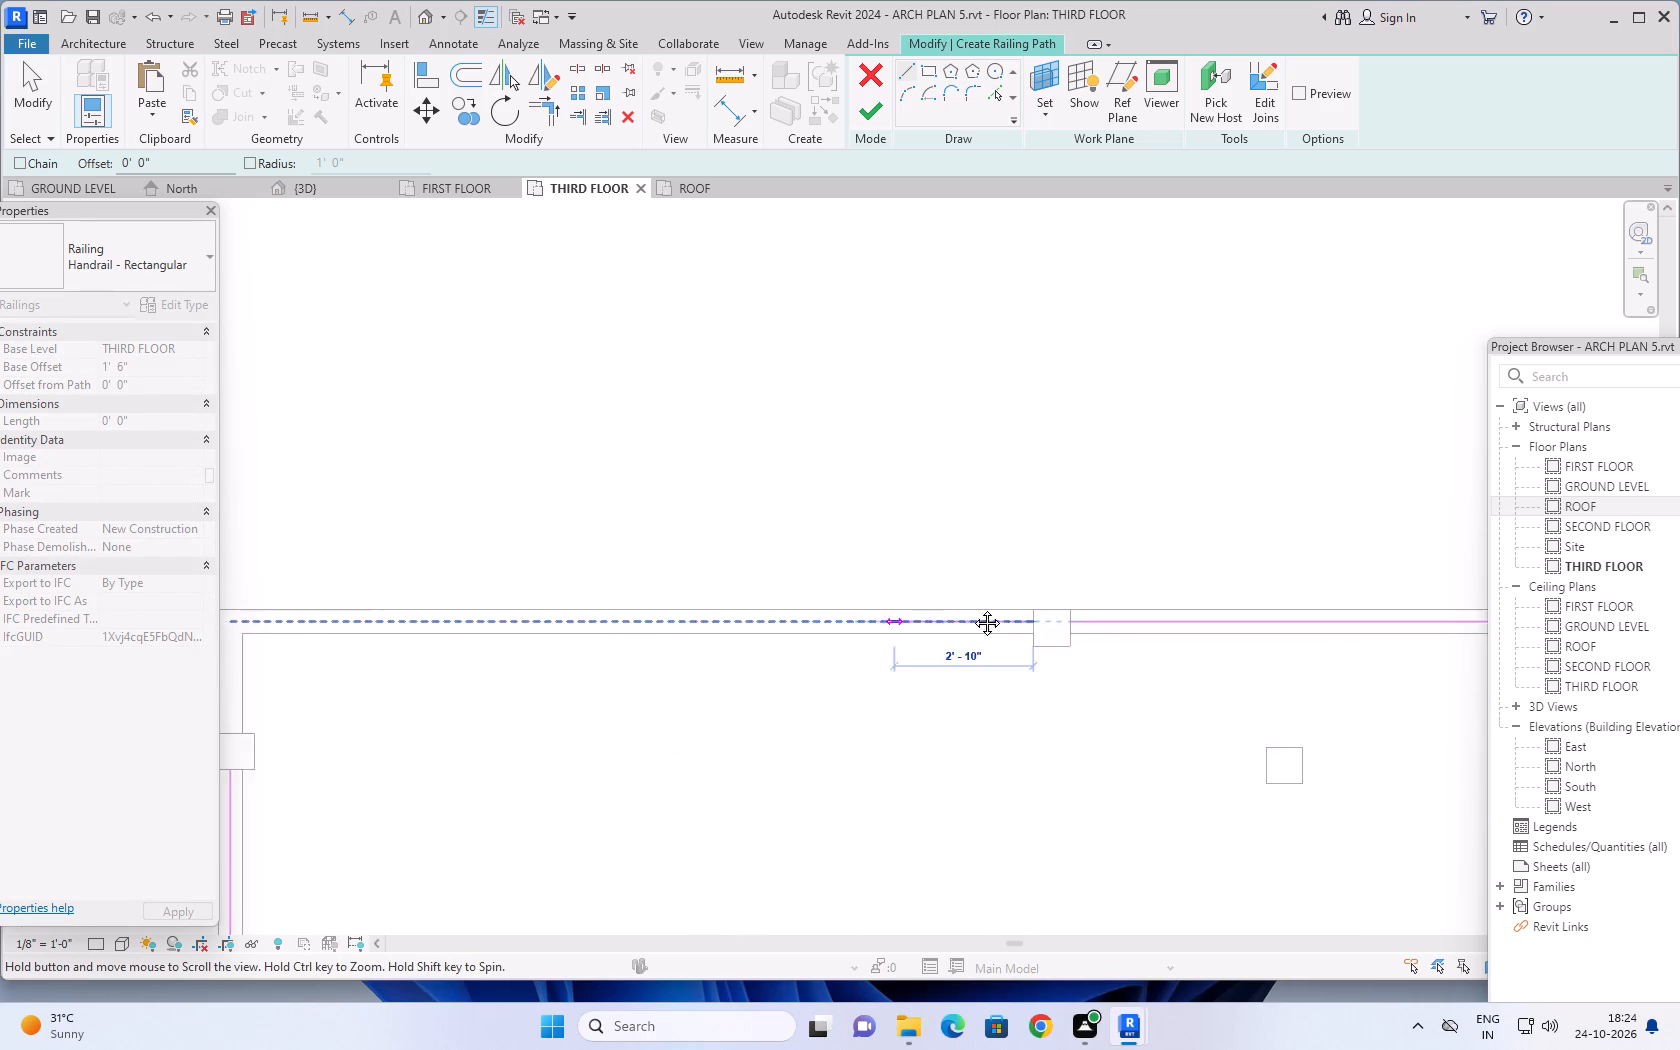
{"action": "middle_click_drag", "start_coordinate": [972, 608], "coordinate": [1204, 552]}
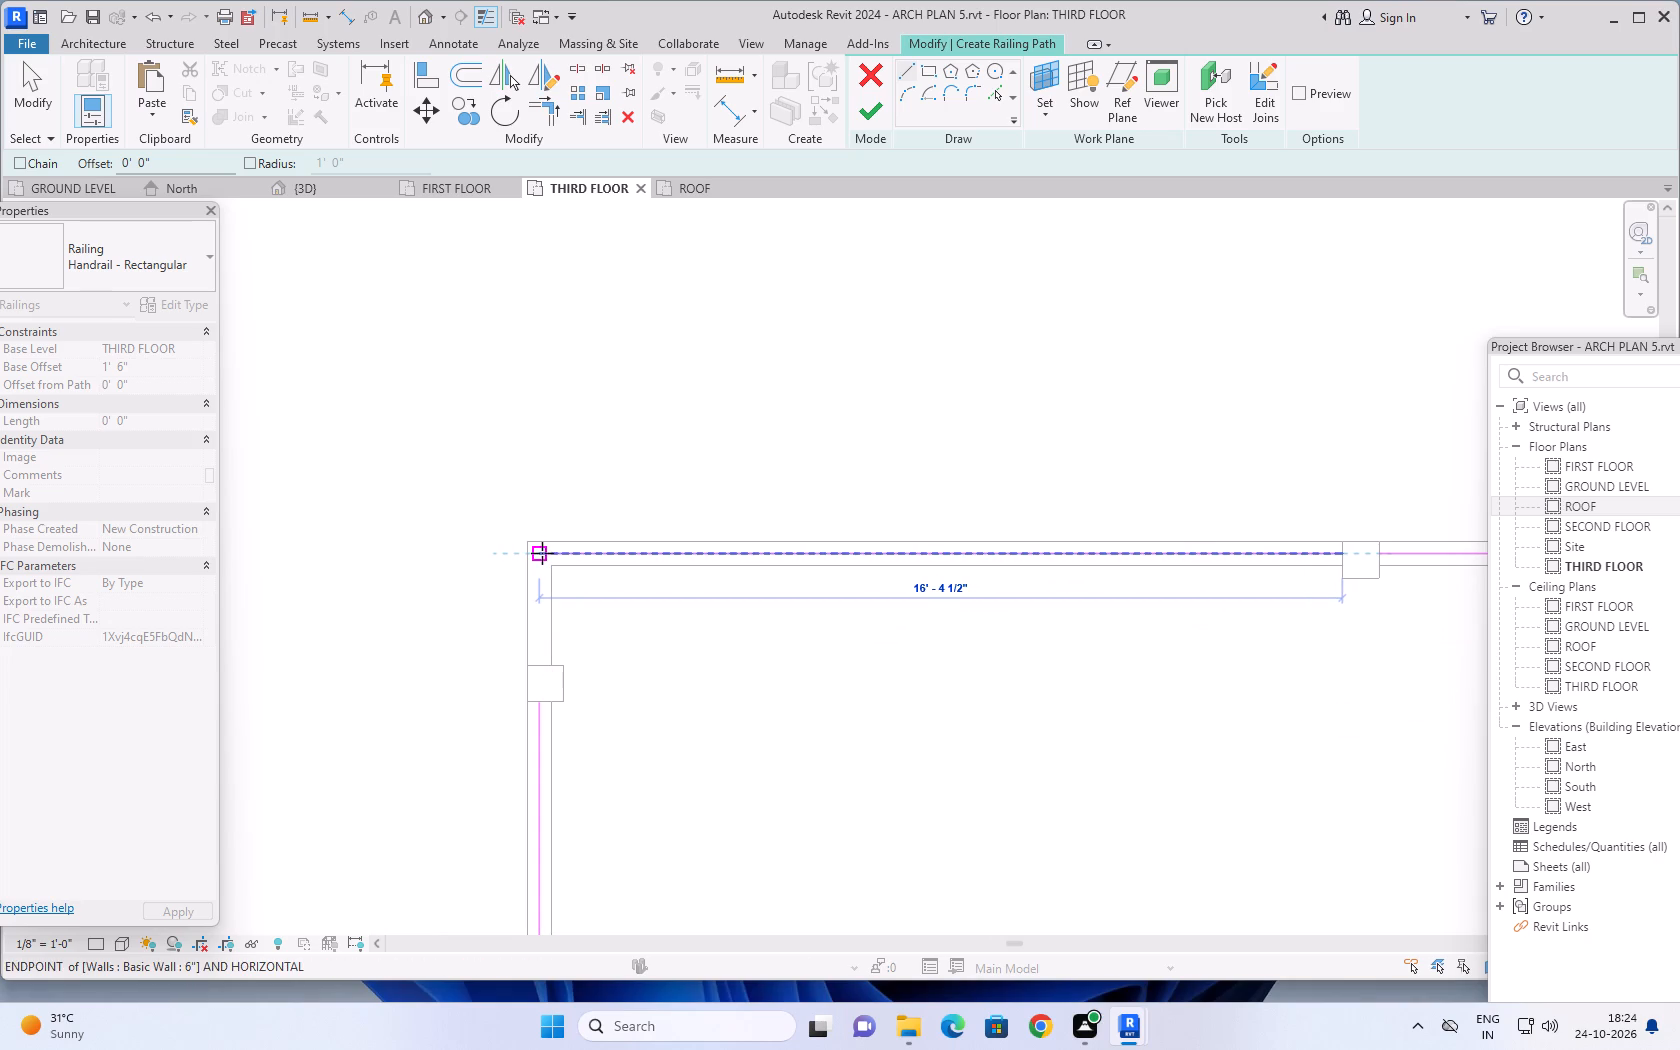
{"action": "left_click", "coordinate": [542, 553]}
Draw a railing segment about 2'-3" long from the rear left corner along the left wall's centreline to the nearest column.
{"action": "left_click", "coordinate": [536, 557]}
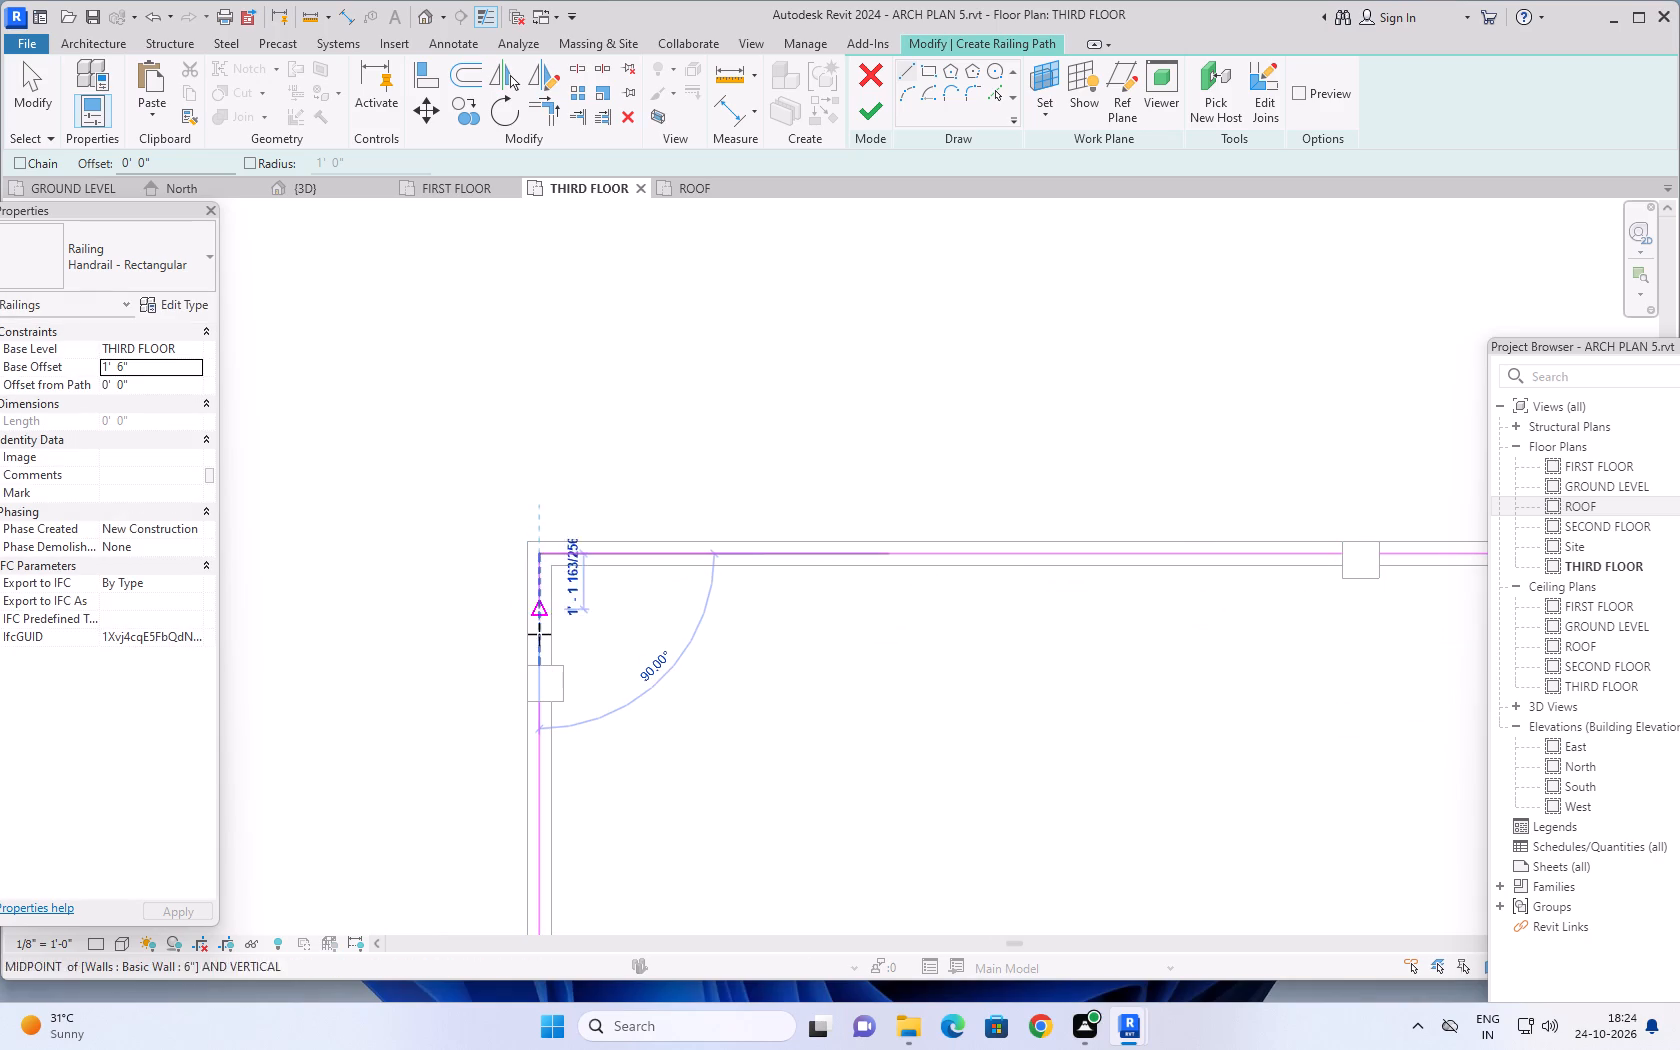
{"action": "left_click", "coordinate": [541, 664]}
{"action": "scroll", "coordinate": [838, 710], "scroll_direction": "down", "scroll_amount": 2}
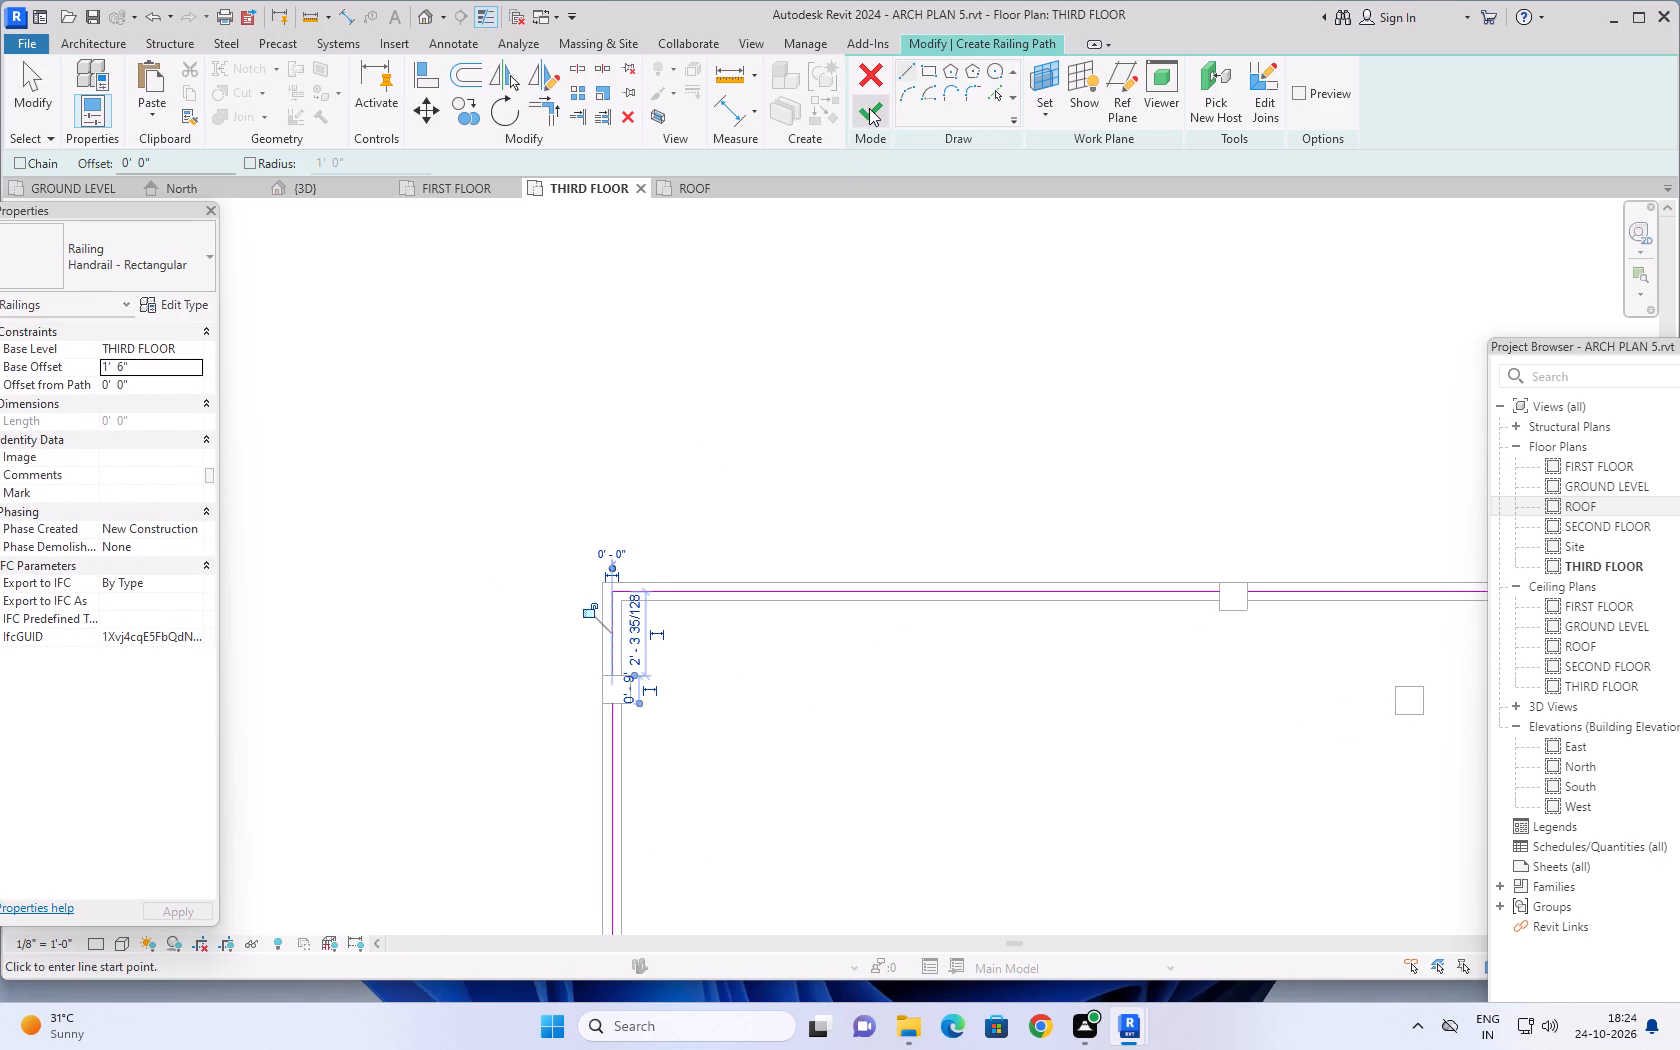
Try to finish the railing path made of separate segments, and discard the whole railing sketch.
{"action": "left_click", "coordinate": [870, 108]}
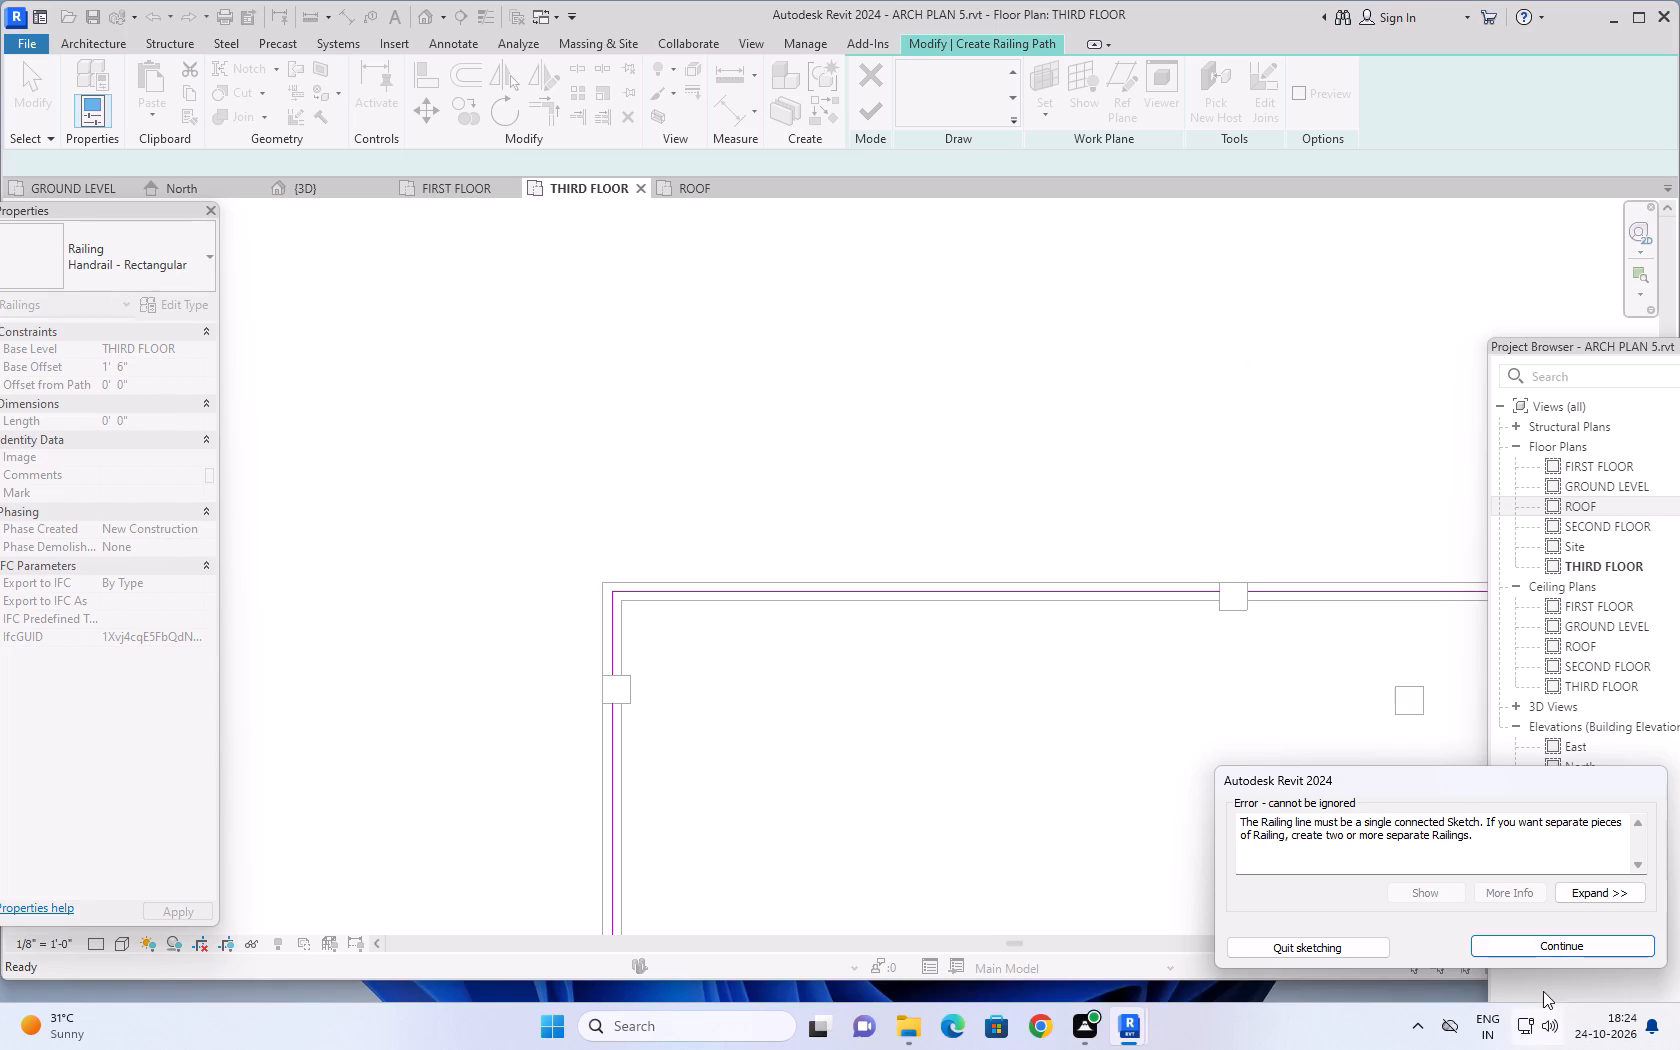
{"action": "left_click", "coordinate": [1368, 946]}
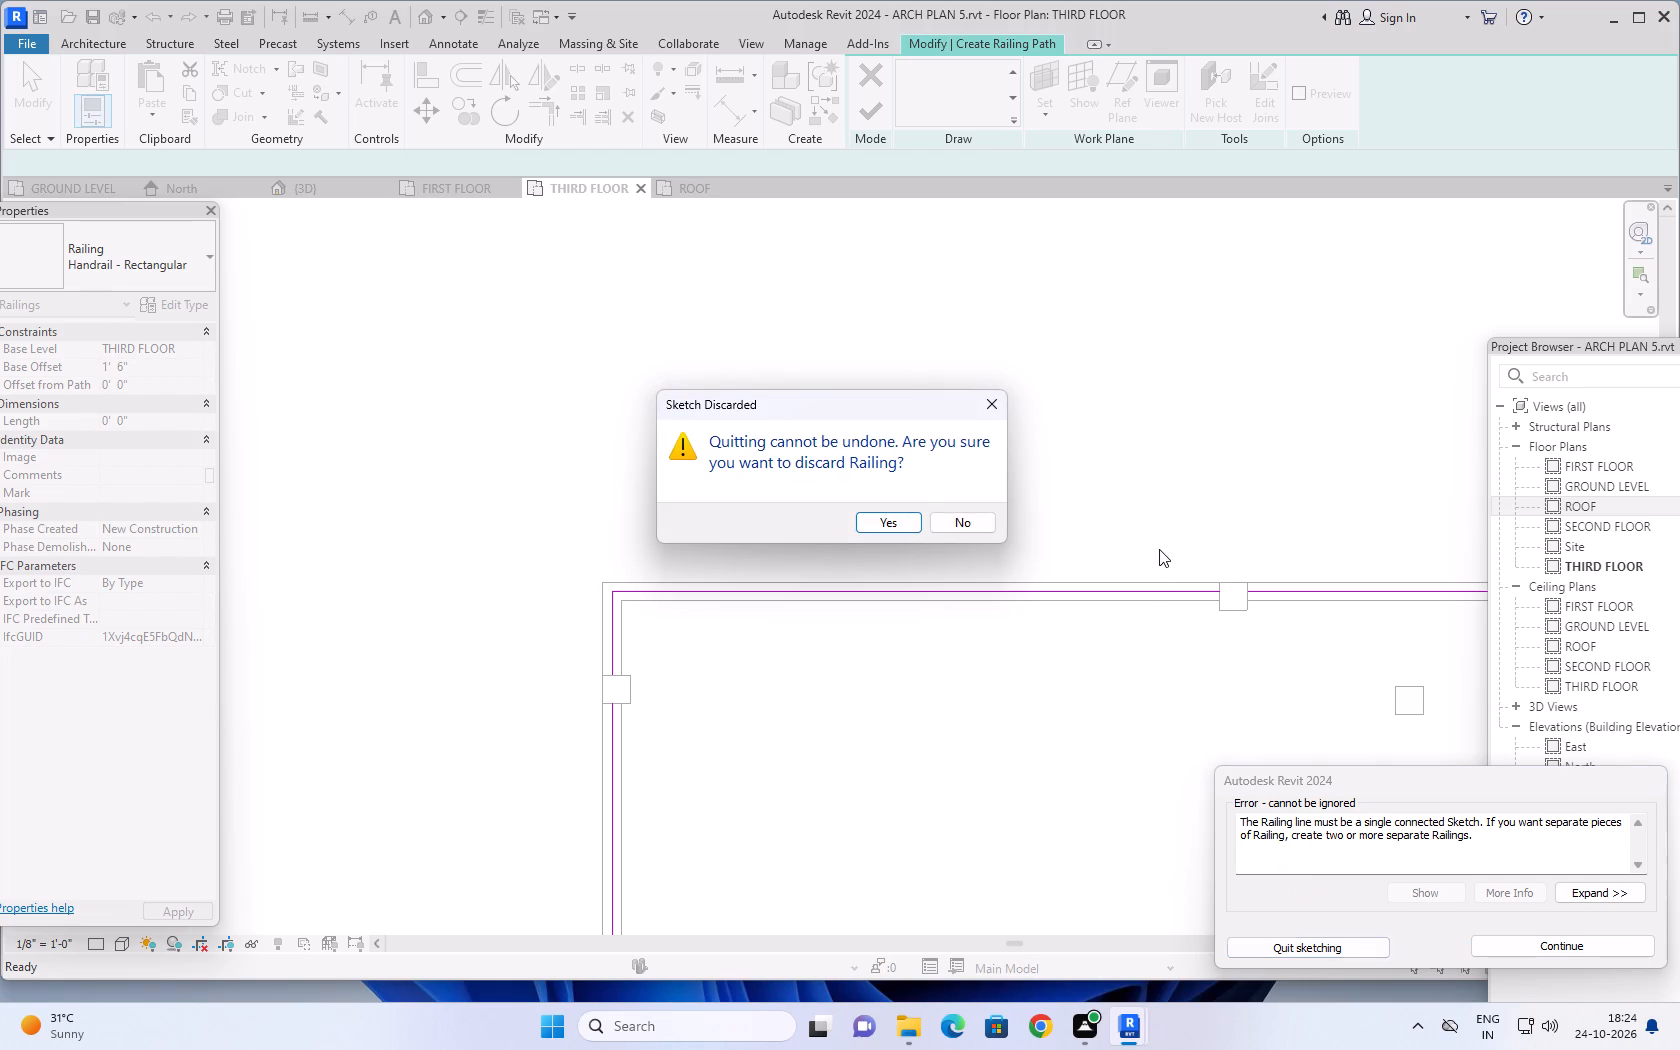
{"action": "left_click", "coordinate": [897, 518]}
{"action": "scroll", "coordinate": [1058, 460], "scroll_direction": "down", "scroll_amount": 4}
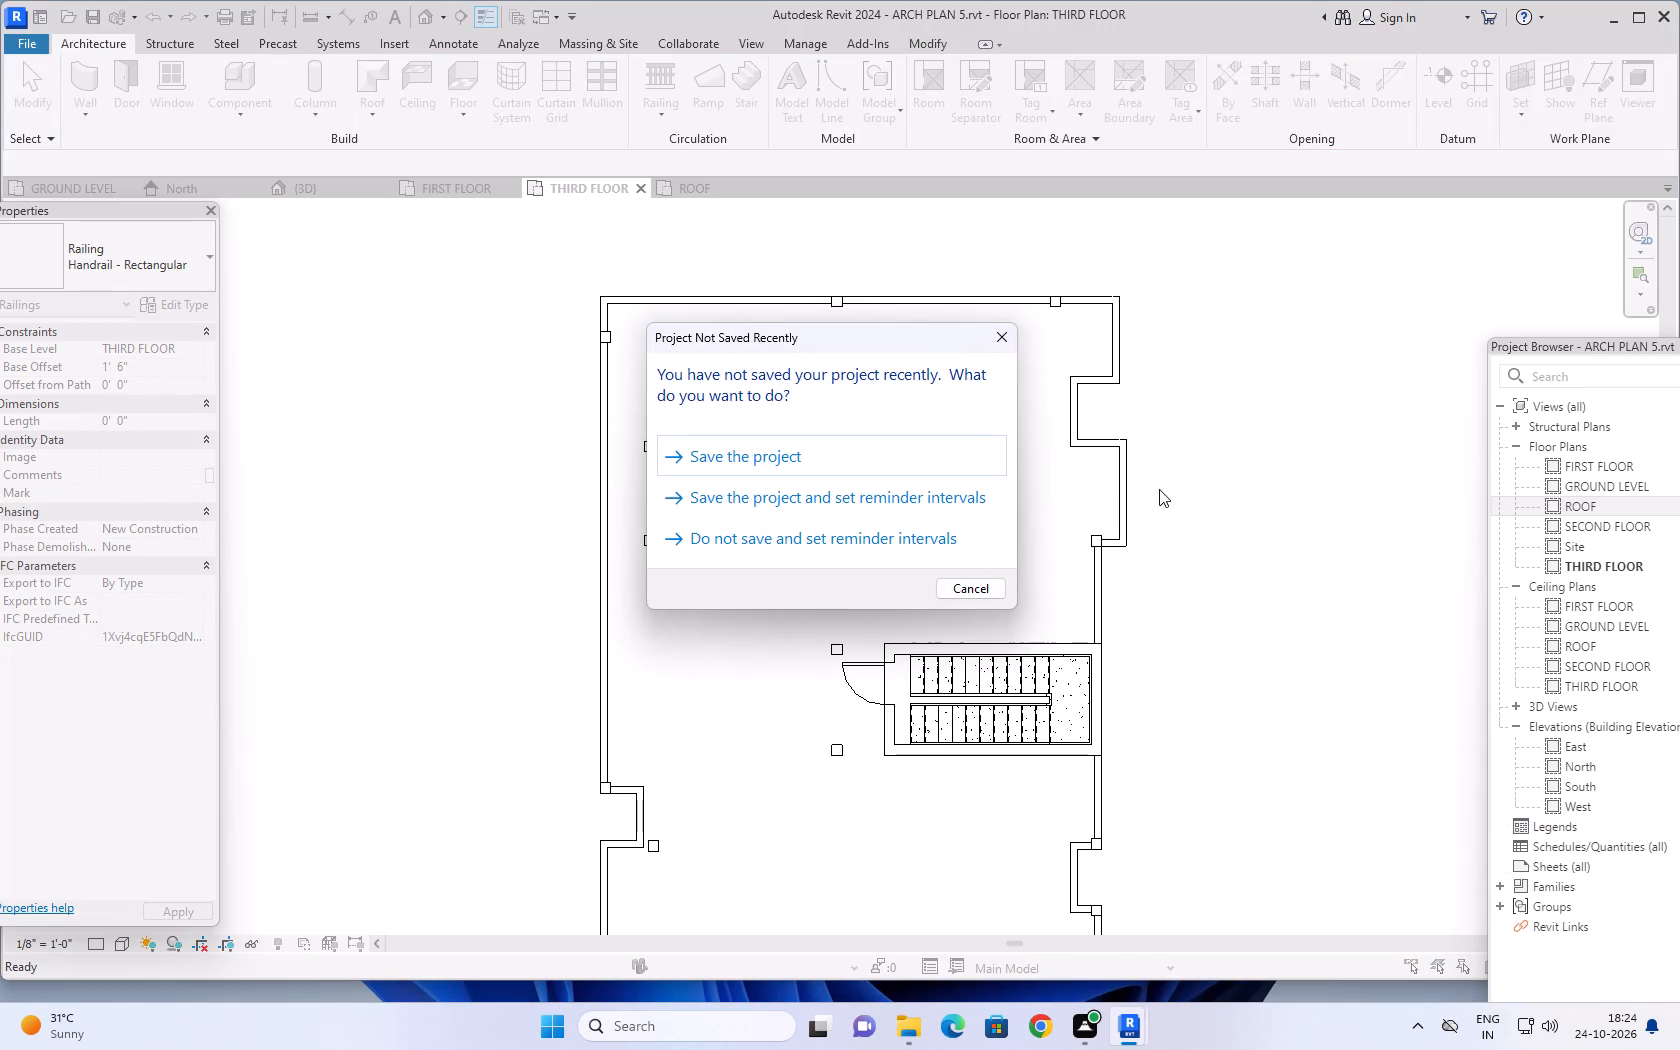
Dismiss the save reminder and save the ARCH PLAN 5 project.
{"action": "left_click", "coordinate": [999, 333]}
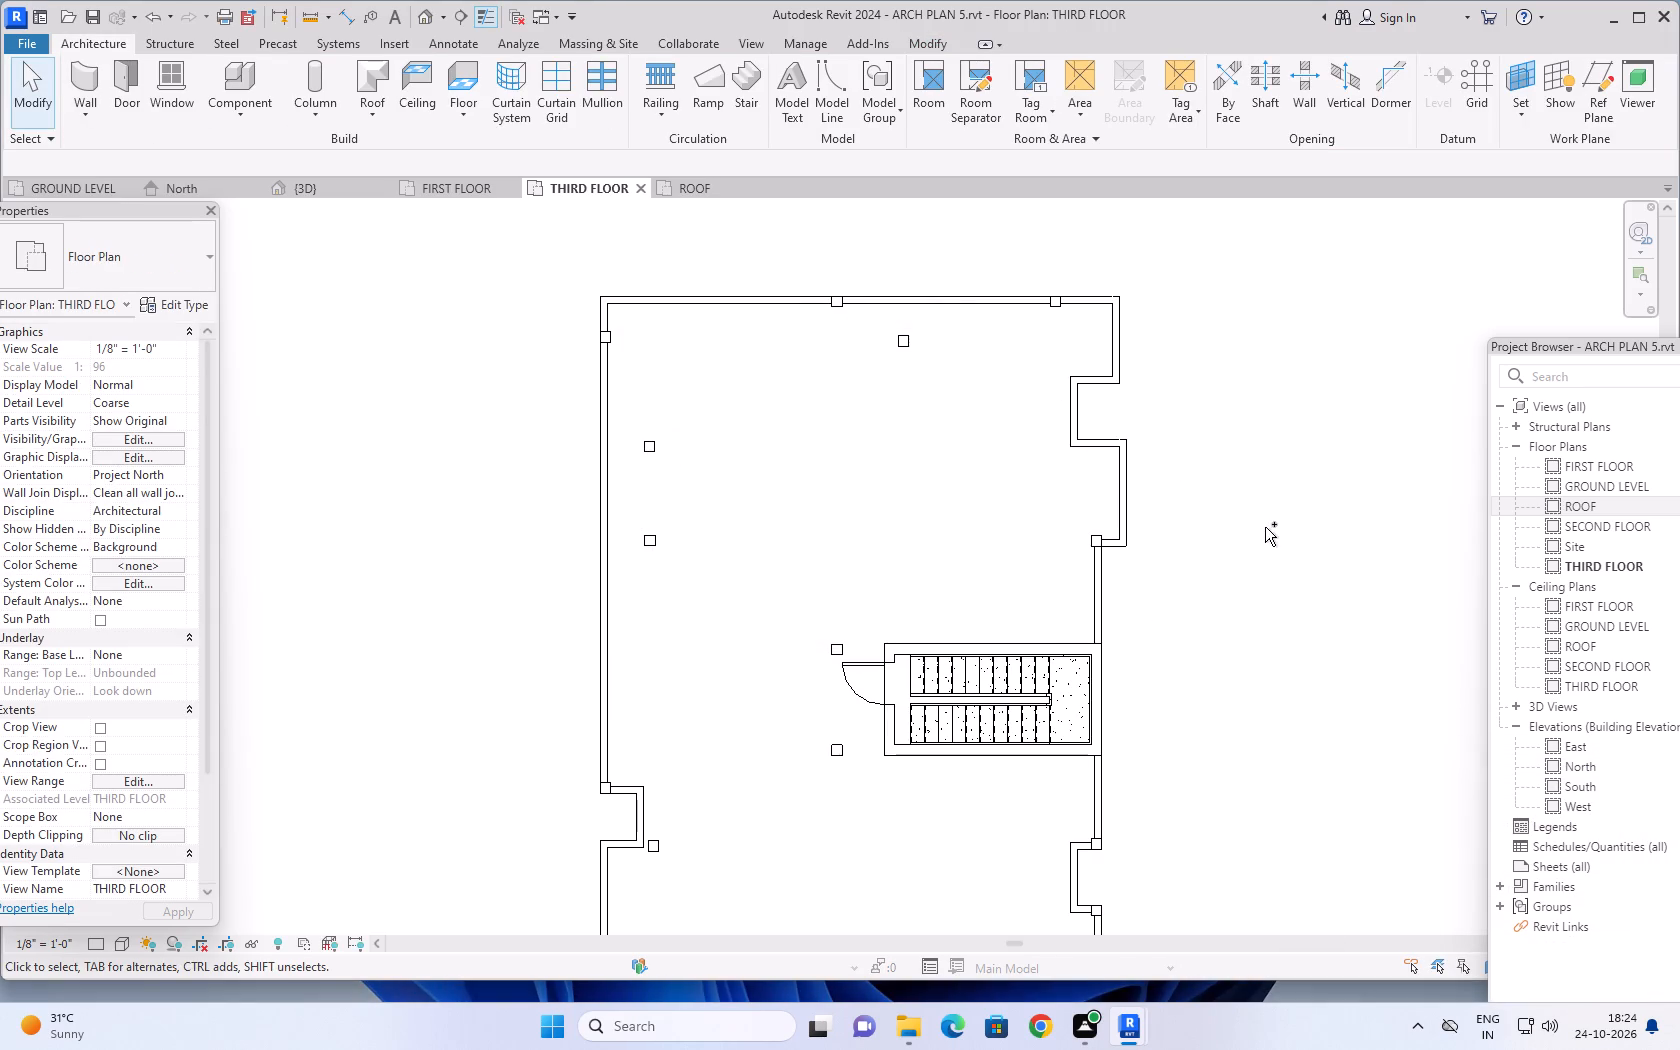
{"action": "key", "text": "ctrl+s"}
Undo the last two changes and finish the reopened boundary sketch of the slotted 6" floor at the ROOF level.
{"action": "scroll", "coordinate": [1306, 562], "scroll_direction": "down", "scroll_amount": 2}
{"action": "middle_click_drag", "start_coordinate": [1291, 588], "coordinate": [1253, 556]}
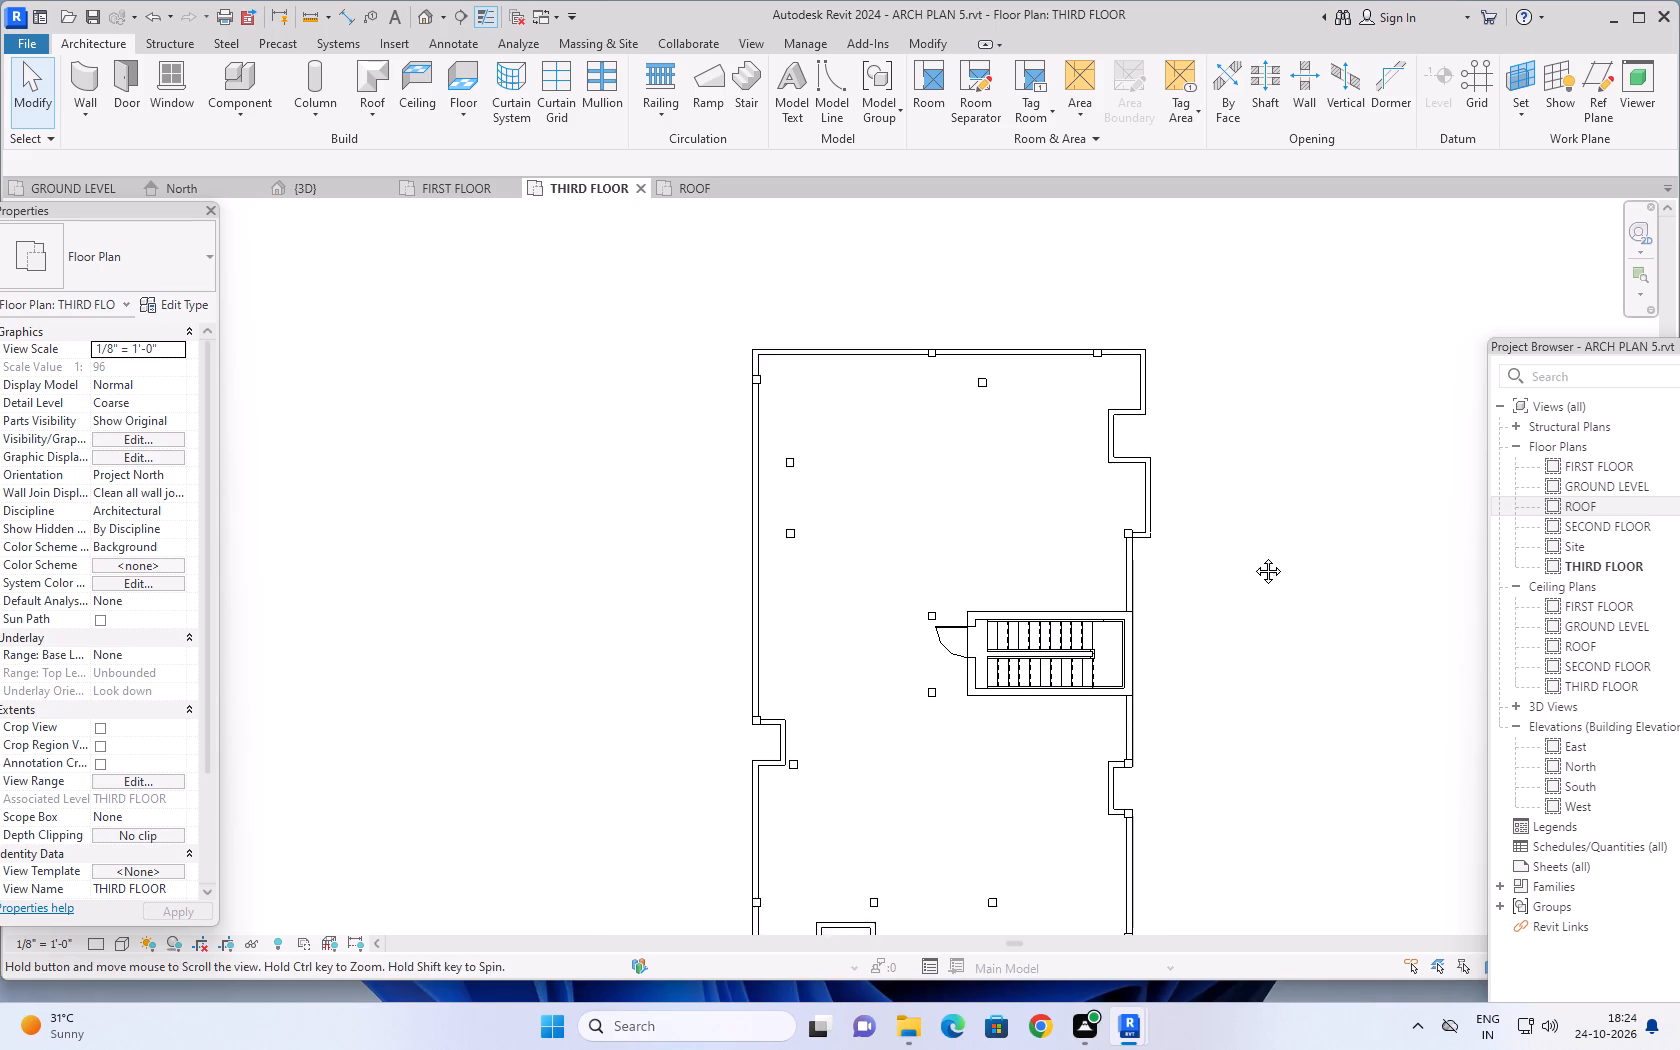
{"action": "middle_click_drag", "start_coordinate": [1253, 556], "coordinate": [1209, 516]}
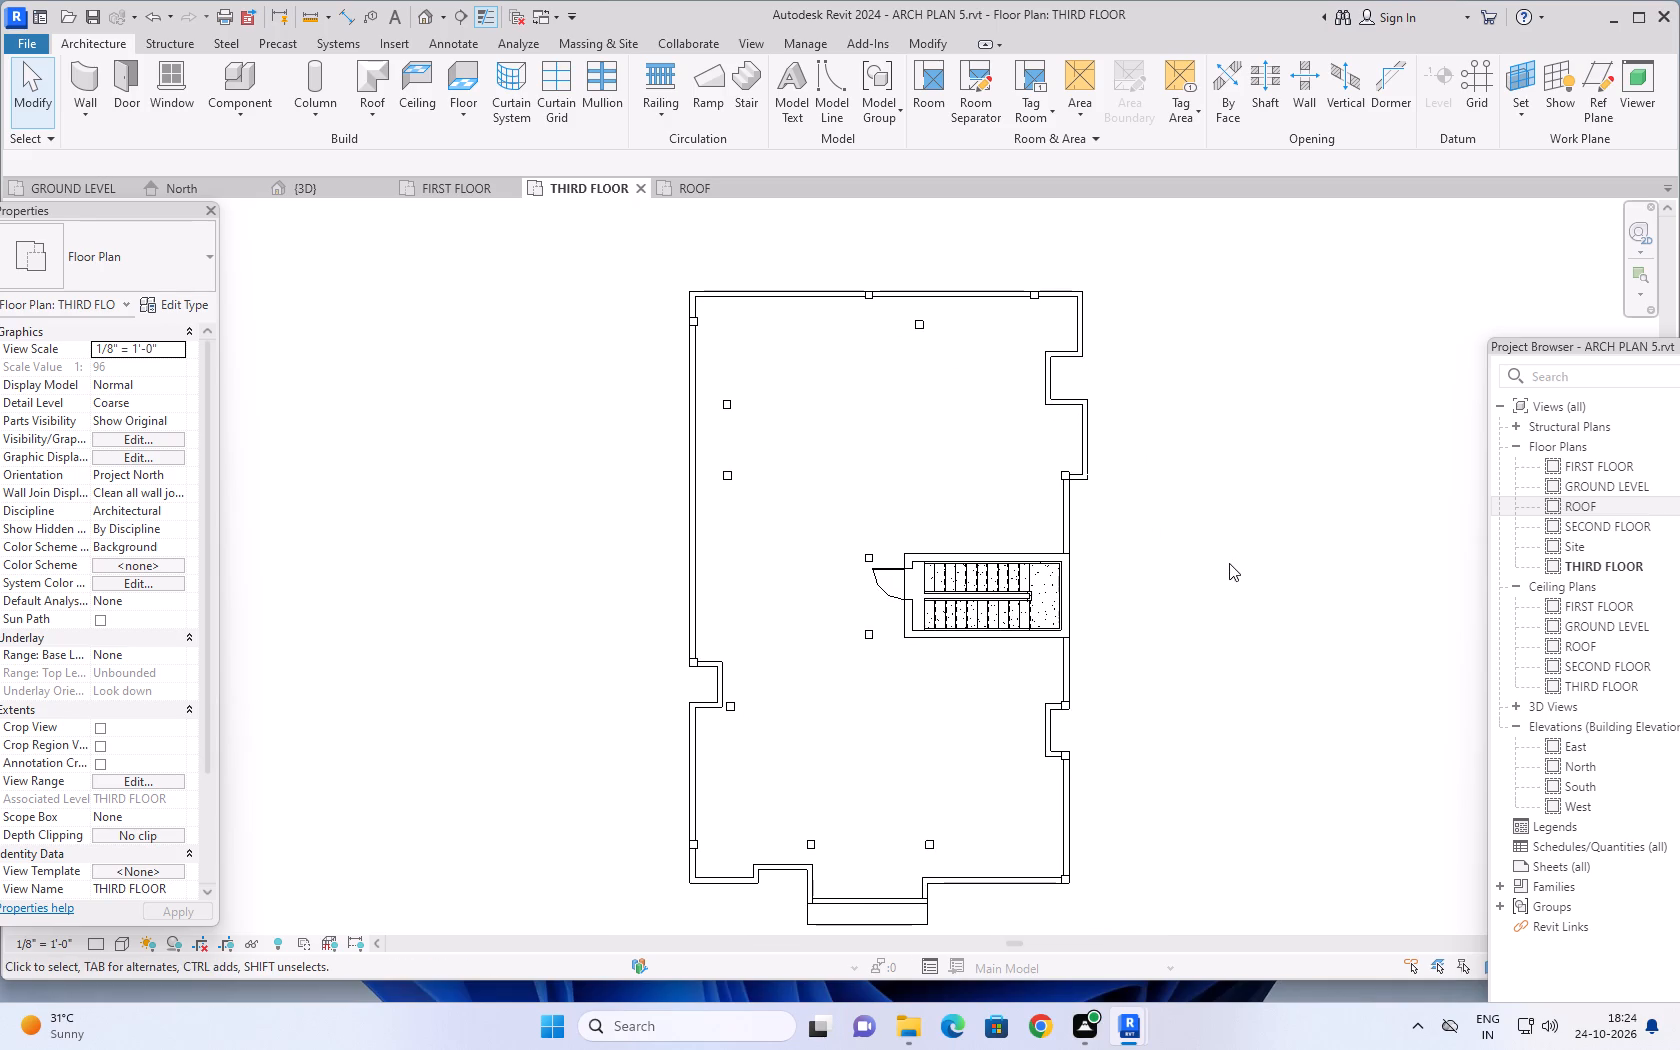
{"action": "key", "text": "ctrl+z"}
{"action": "key", "text": "ctrl+z"}
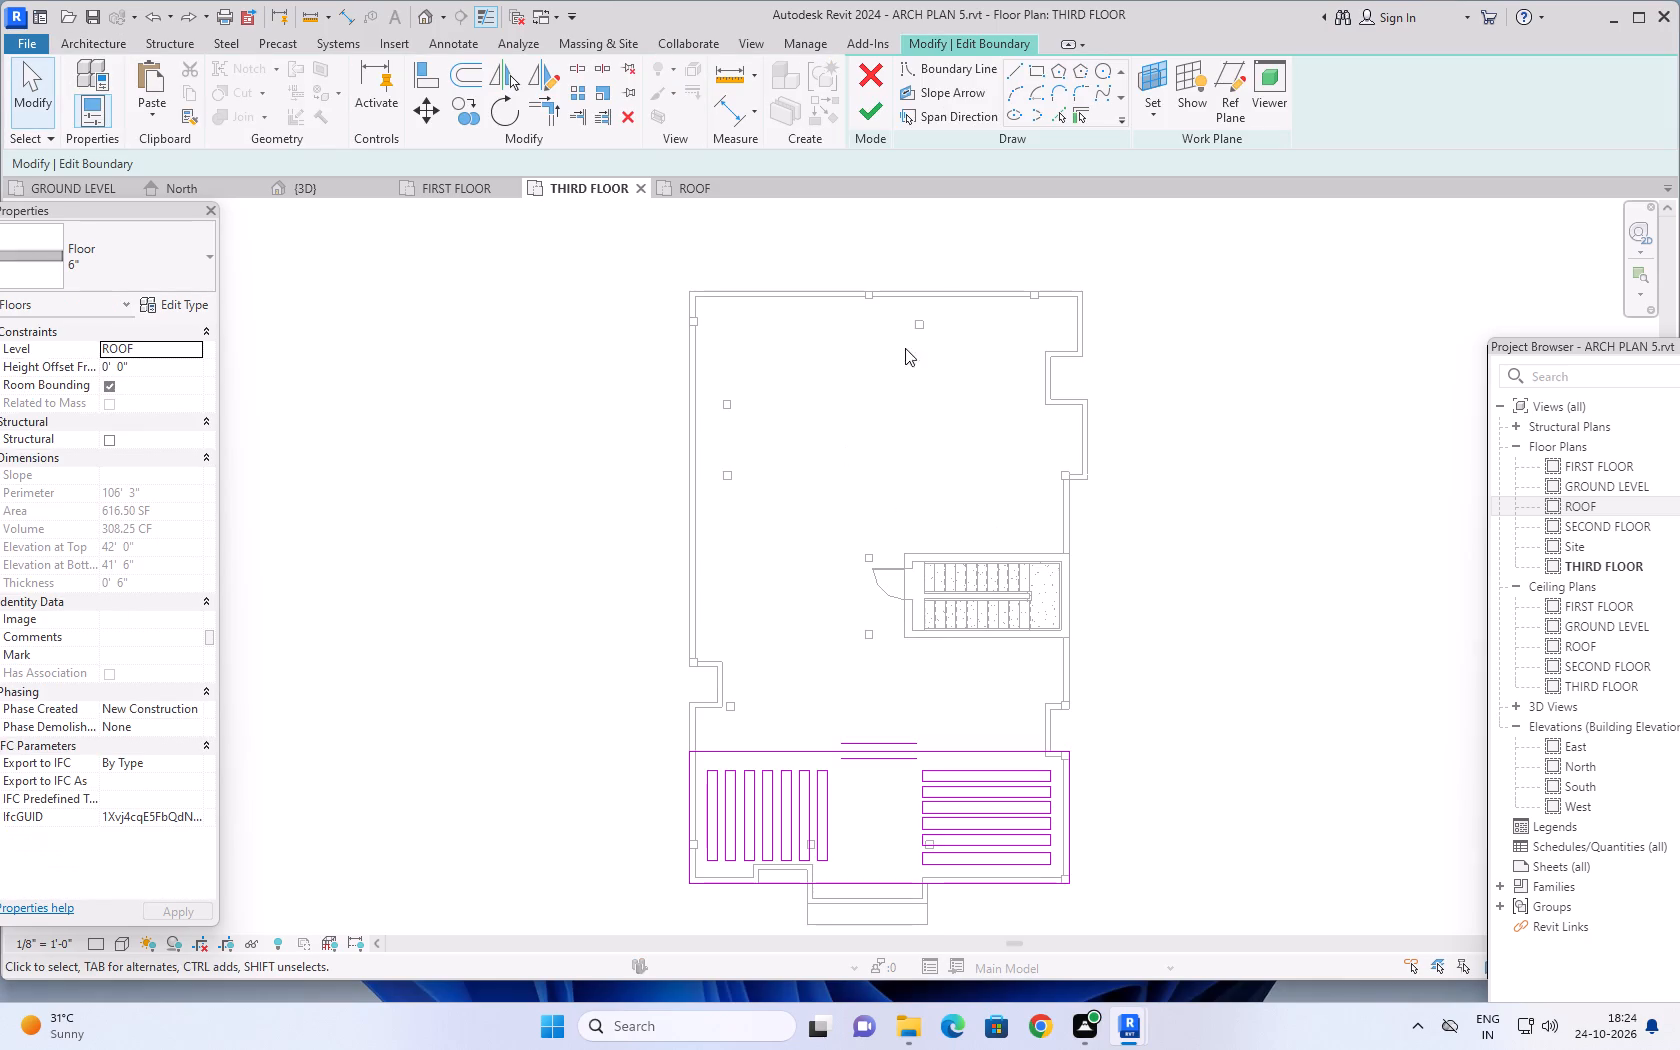
{"action": "left_click", "coordinate": [872, 113]}
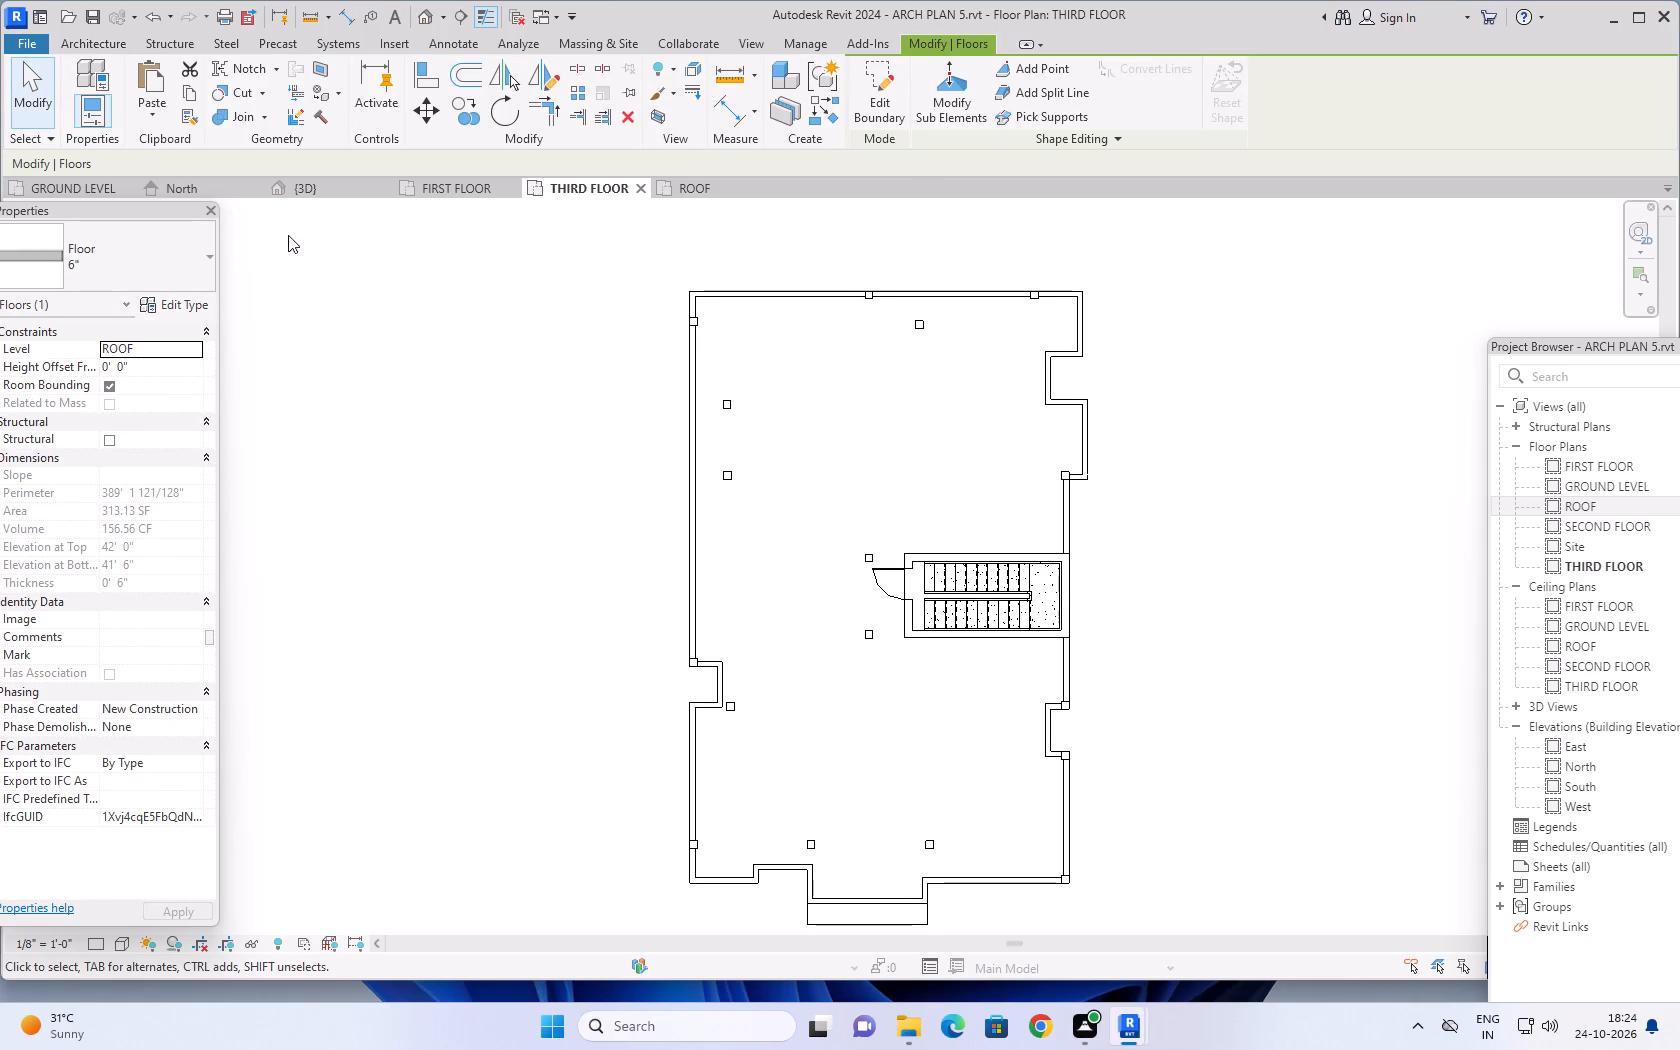
Examine the slotted roof slab, parapets and front facade in the 3D view from several angles.
{"action": "left_click", "coordinate": [317, 181]}
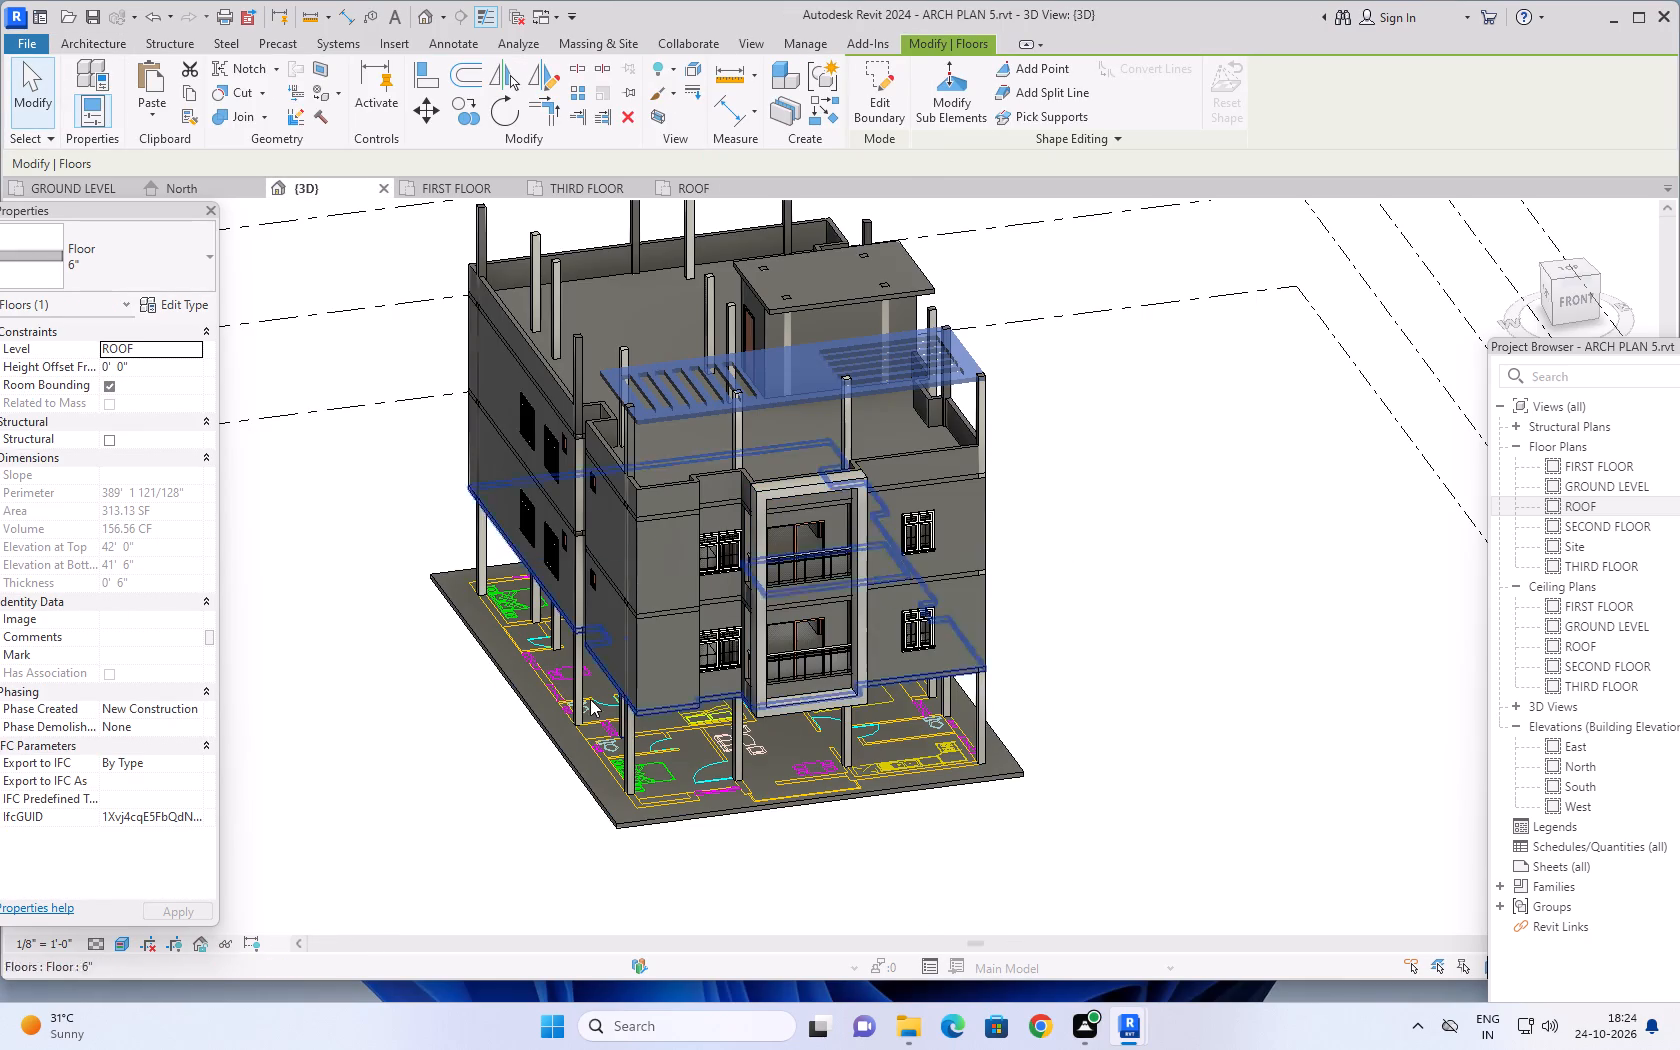
{"action": "key", "text": "Escape"}
{"action": "key", "text": "Escape"}
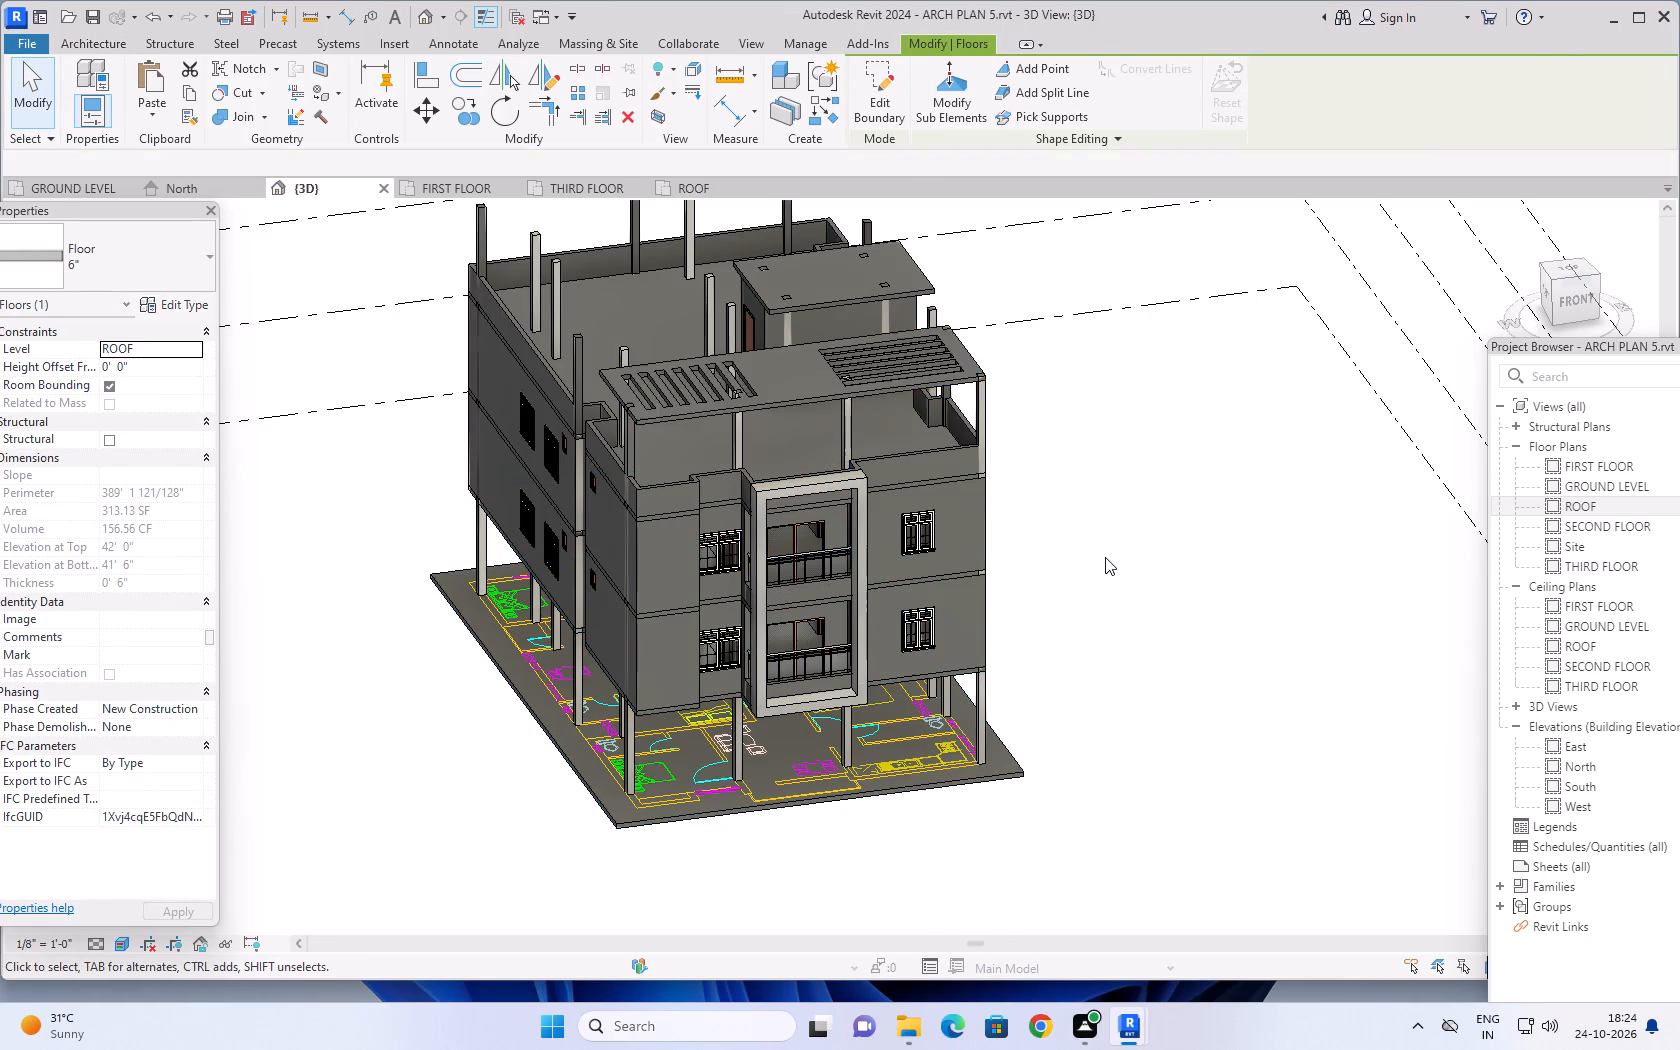
{"action": "middle_click_drag", "start_coordinate": [1105, 557], "coordinate": [1121, 690]}
{"action": "middle_click_drag", "start_coordinate": [1120, 671], "coordinate": [1140, 422], "text": "shift"}
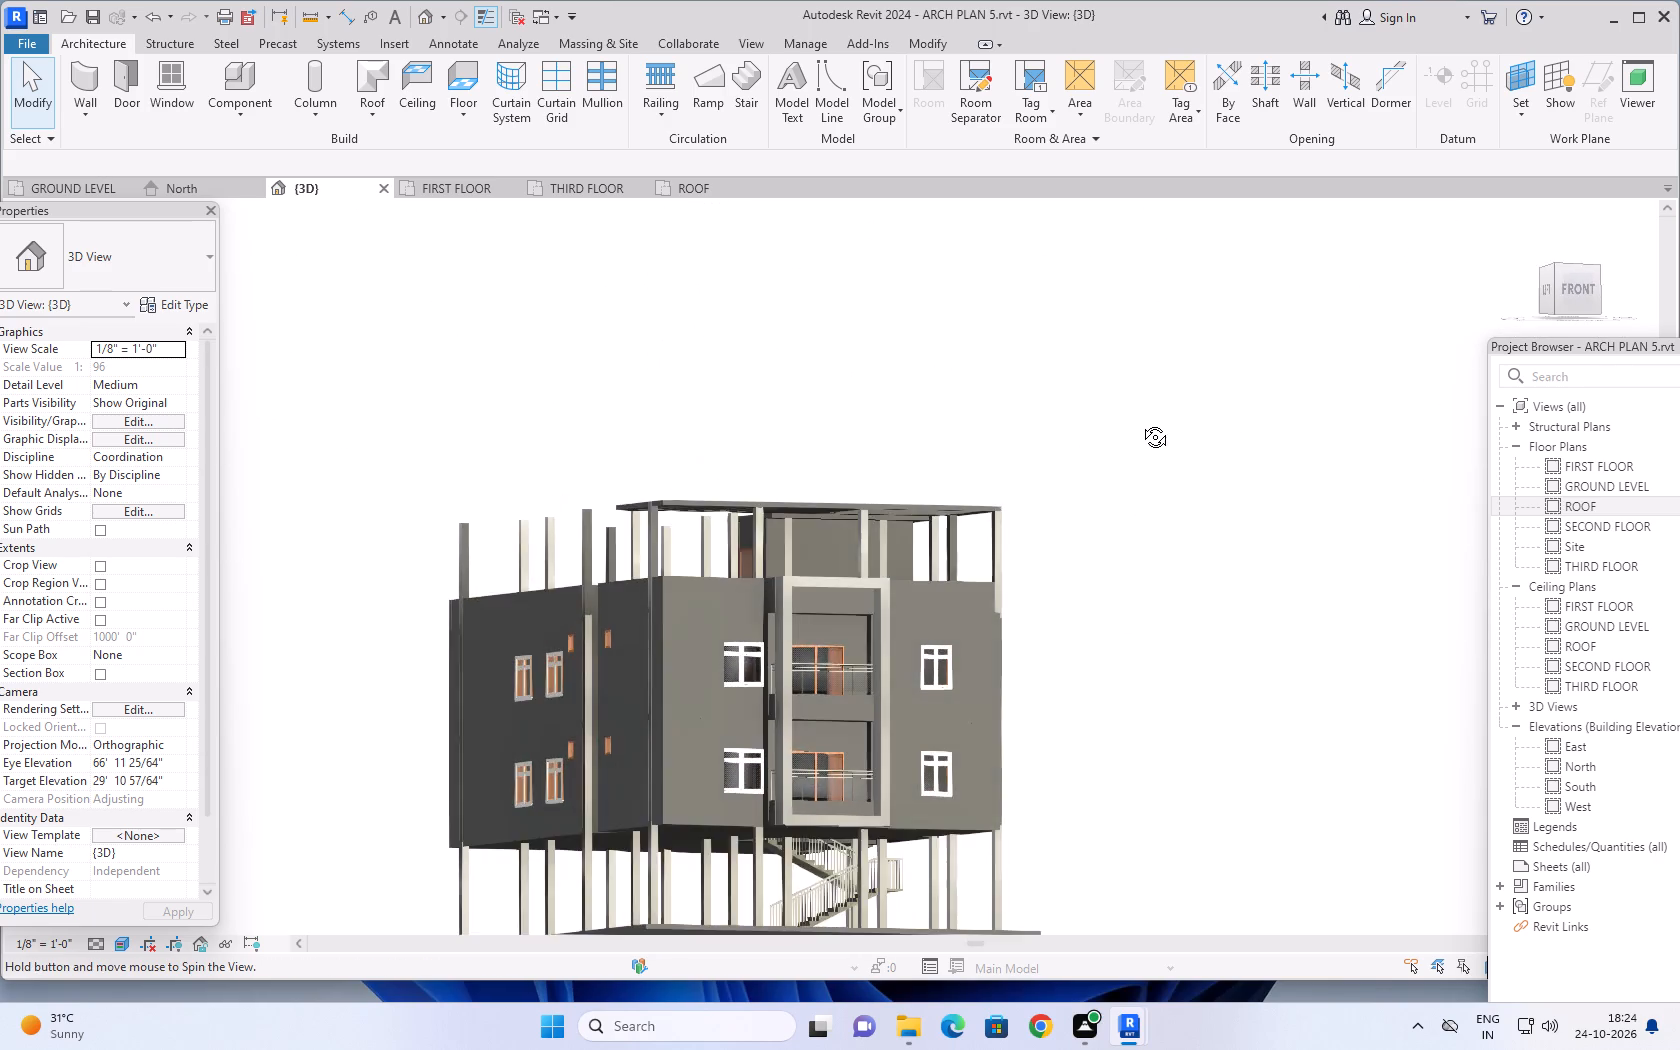
{"action": "middle_click_drag", "start_coordinate": [1140, 422], "coordinate": [1100, 608], "text": "shift"}
{"action": "scroll", "coordinate": [1076, 666], "scroll_direction": "up", "scroll_amount": 2}
{"action": "middle_click_drag", "start_coordinate": [1076, 670], "coordinate": [1141, 612]}
{"action": "scroll", "coordinate": [1120, 634], "scroll_direction": "up", "scroll_amount": 1, "text": "shift"}
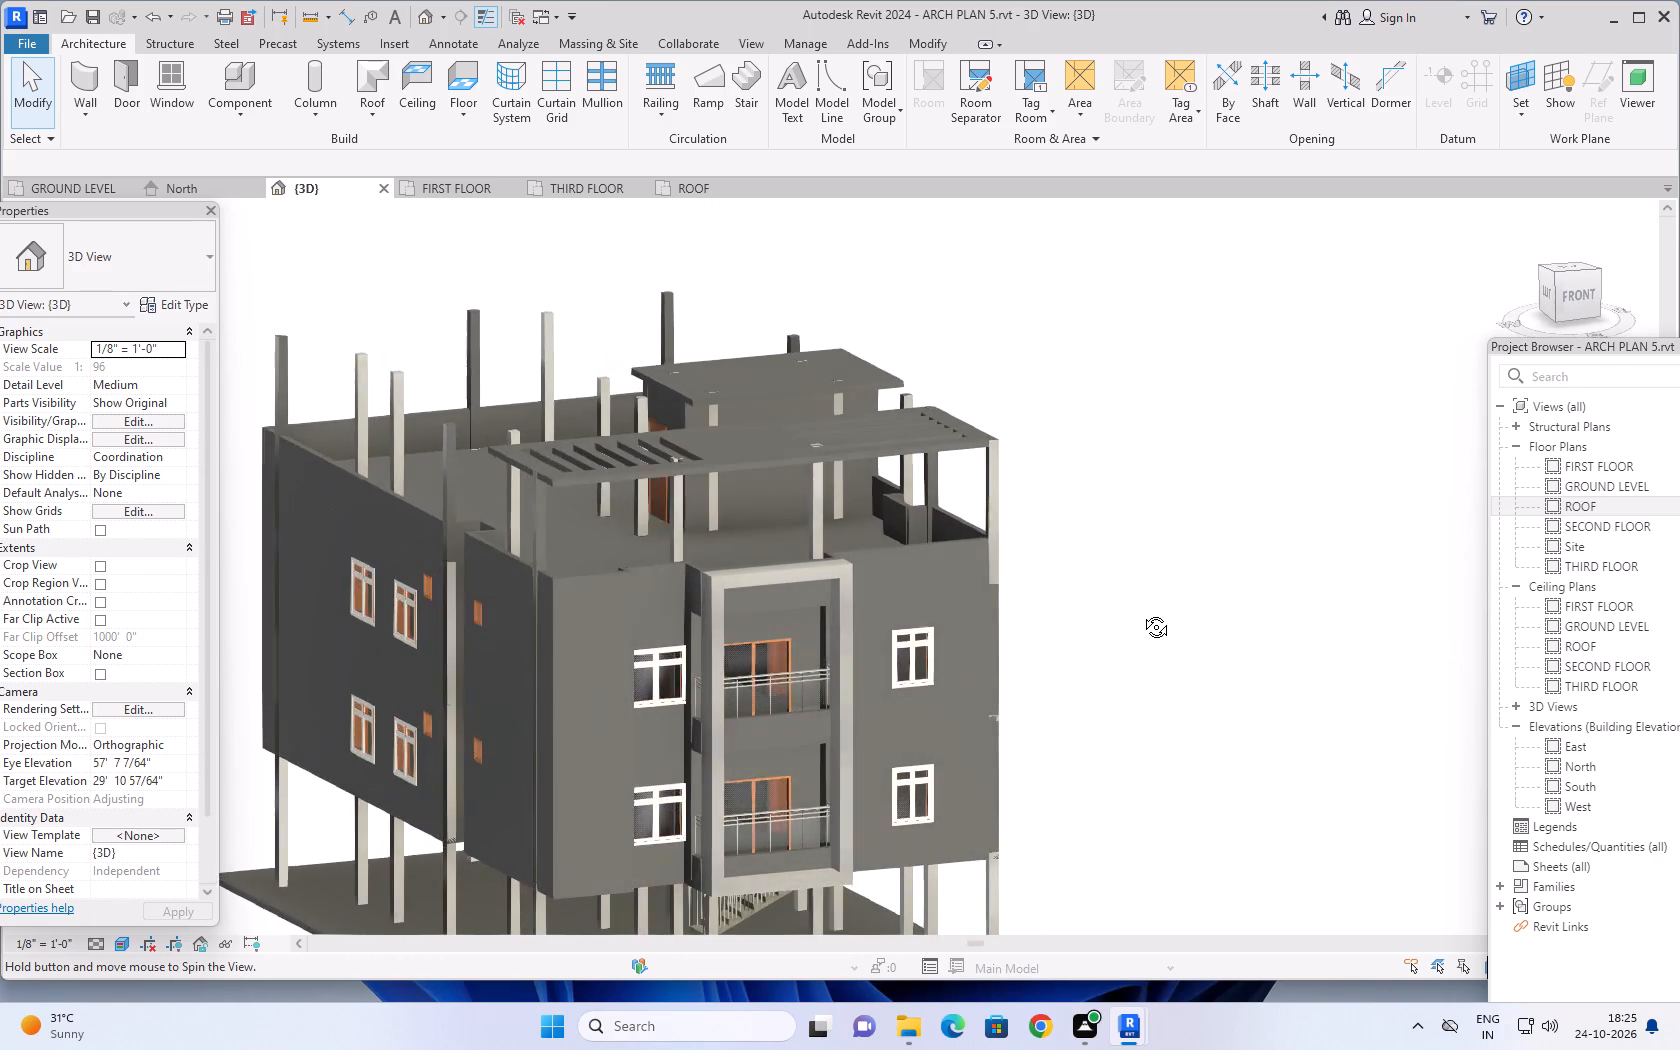
{"action": "middle_click_drag", "start_coordinate": [1141, 612], "coordinate": [1087, 606]}
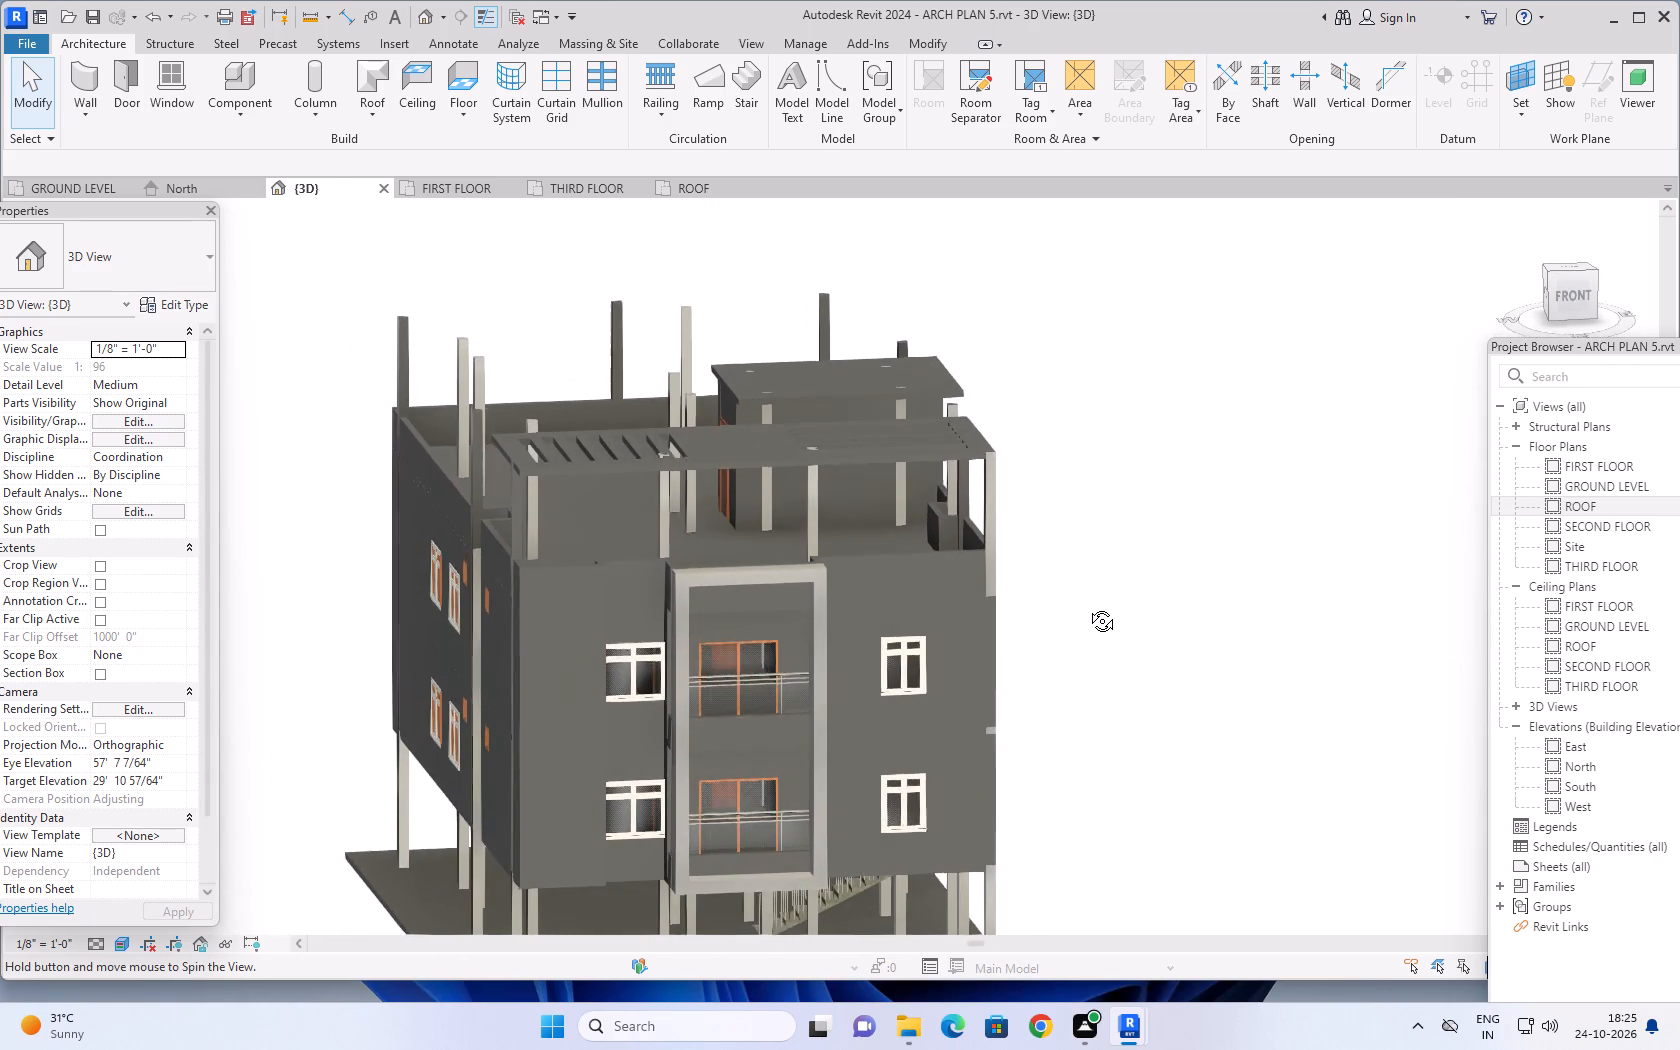
{"action": "middle_click_drag", "start_coordinate": [1087, 606], "coordinate": [1050, 565]}
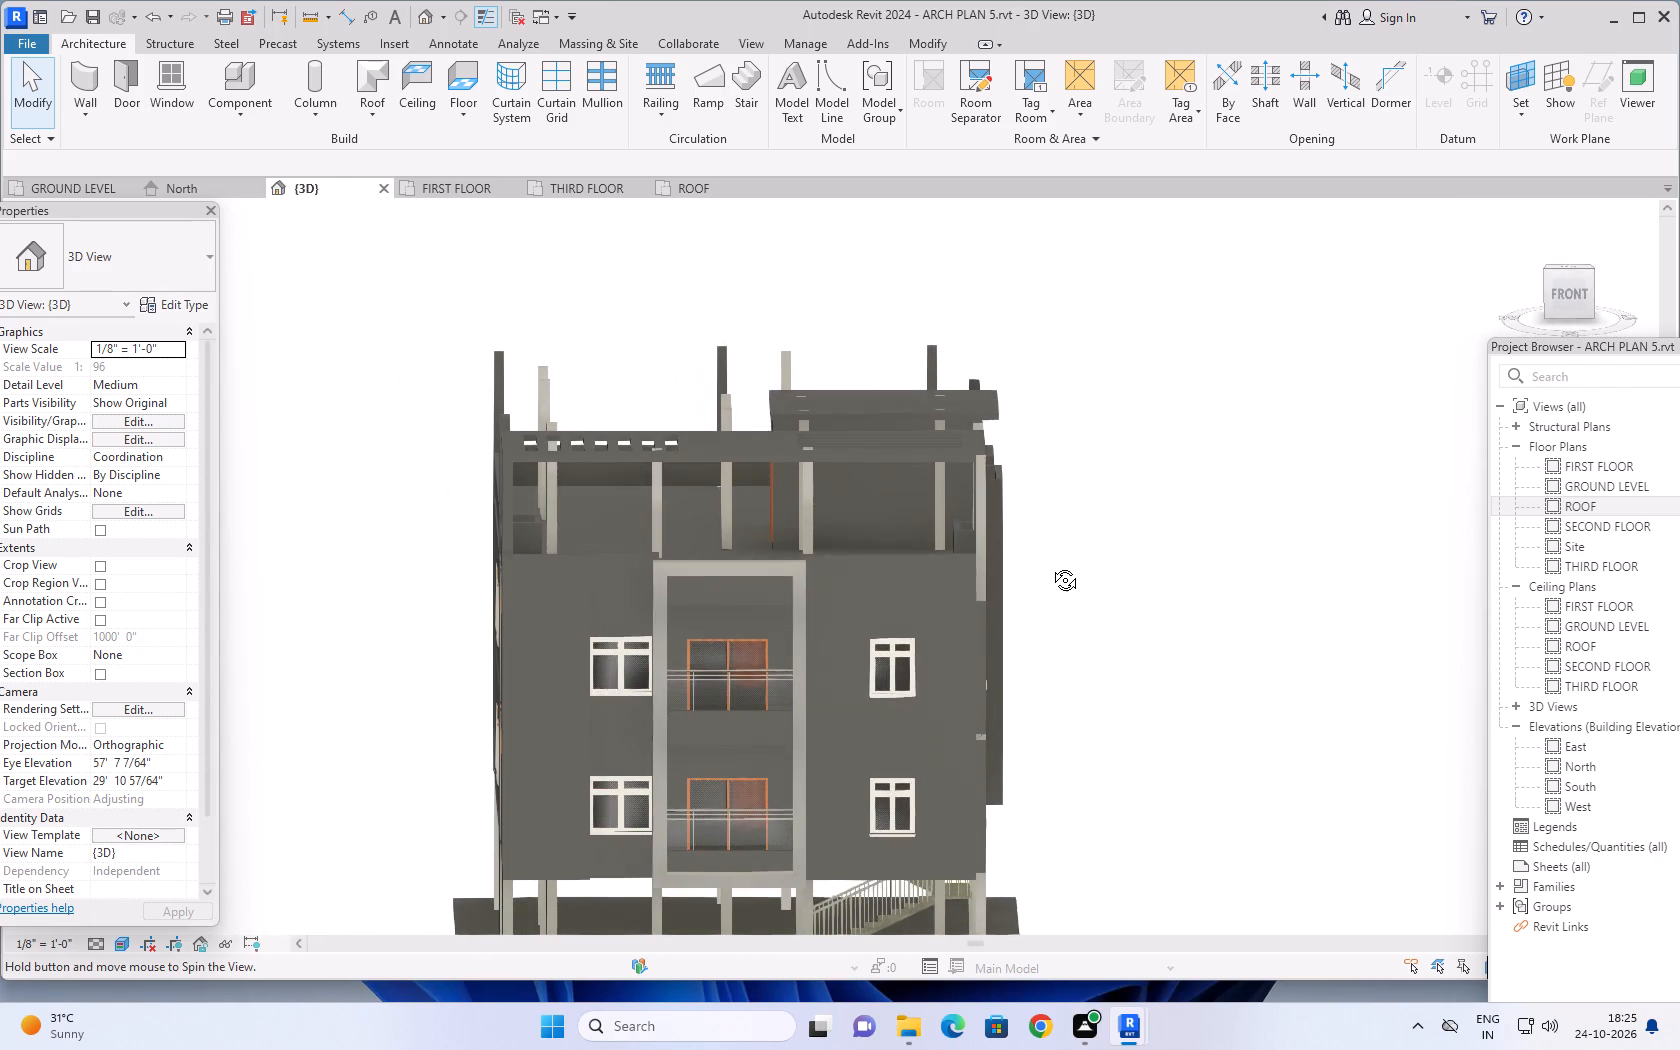
{"action": "middle_click_drag", "start_coordinate": [1050, 565], "coordinate": [1050, 556]}
{"action": "scroll", "coordinate": [562, 623], "scroll_direction": "up", "scroll_amount": 3}
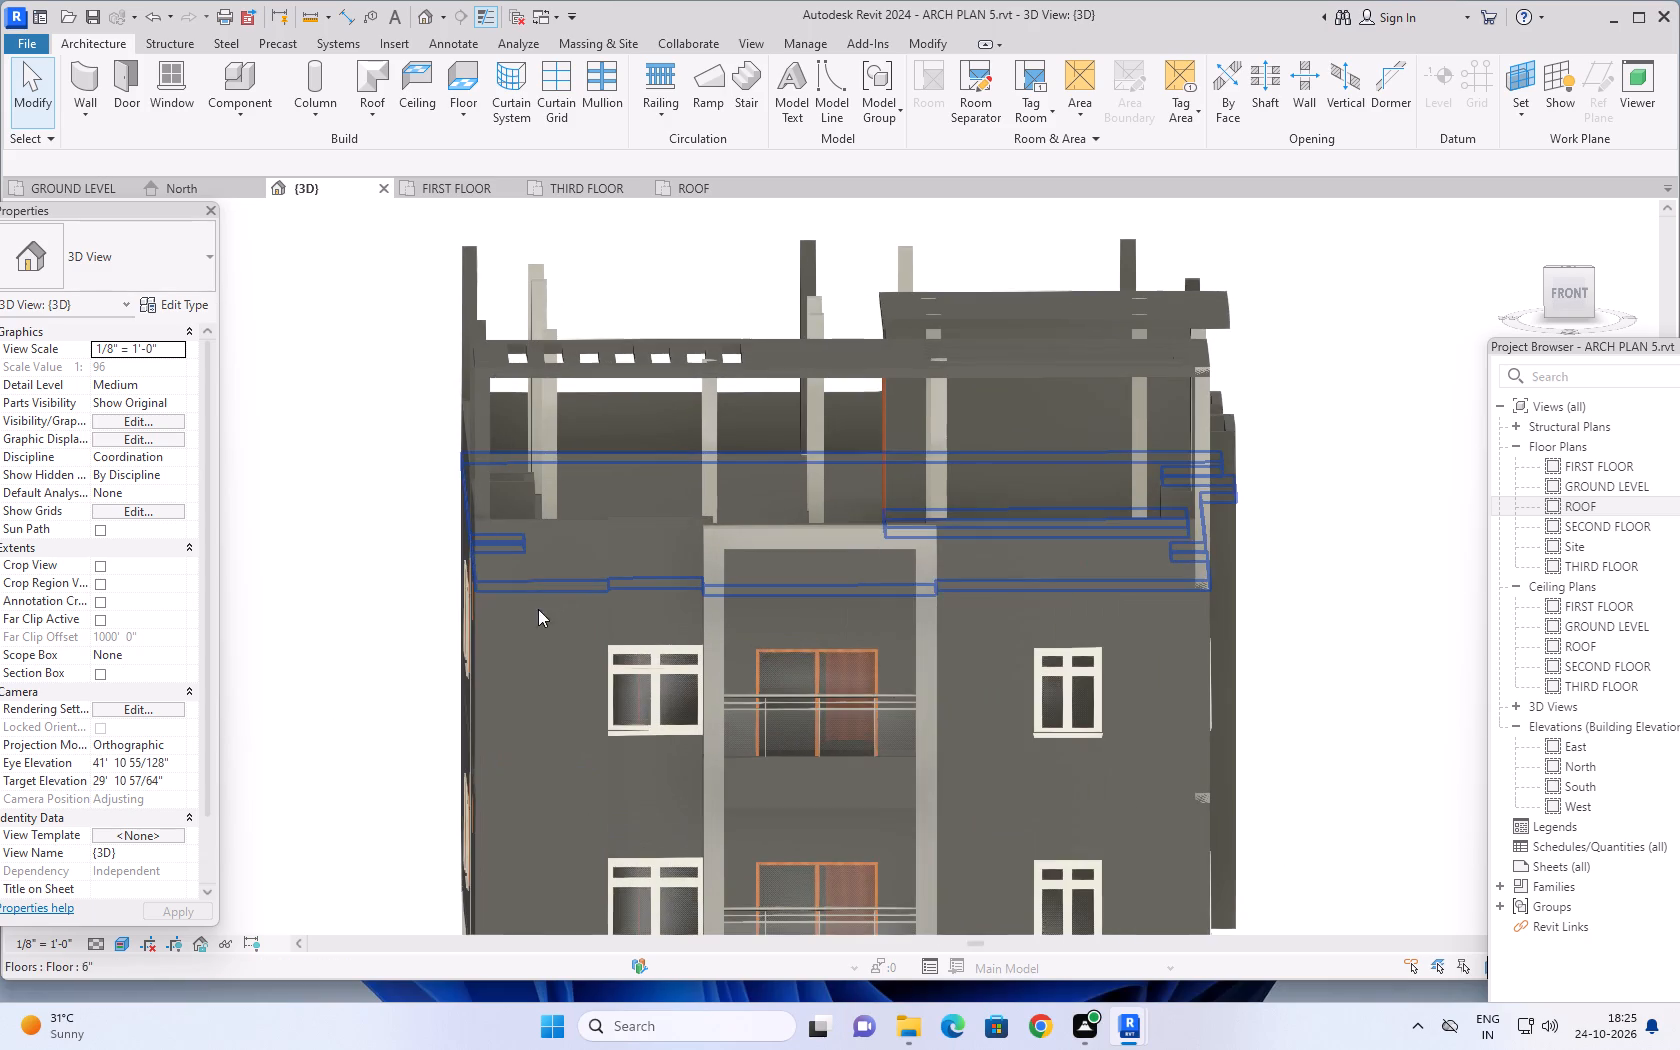
{"action": "scroll", "coordinate": [541, 687], "scroll_direction": "down", "scroll_amount": 3}
{"action": "middle_click_drag", "start_coordinate": [544, 709], "coordinate": [559, 625]}
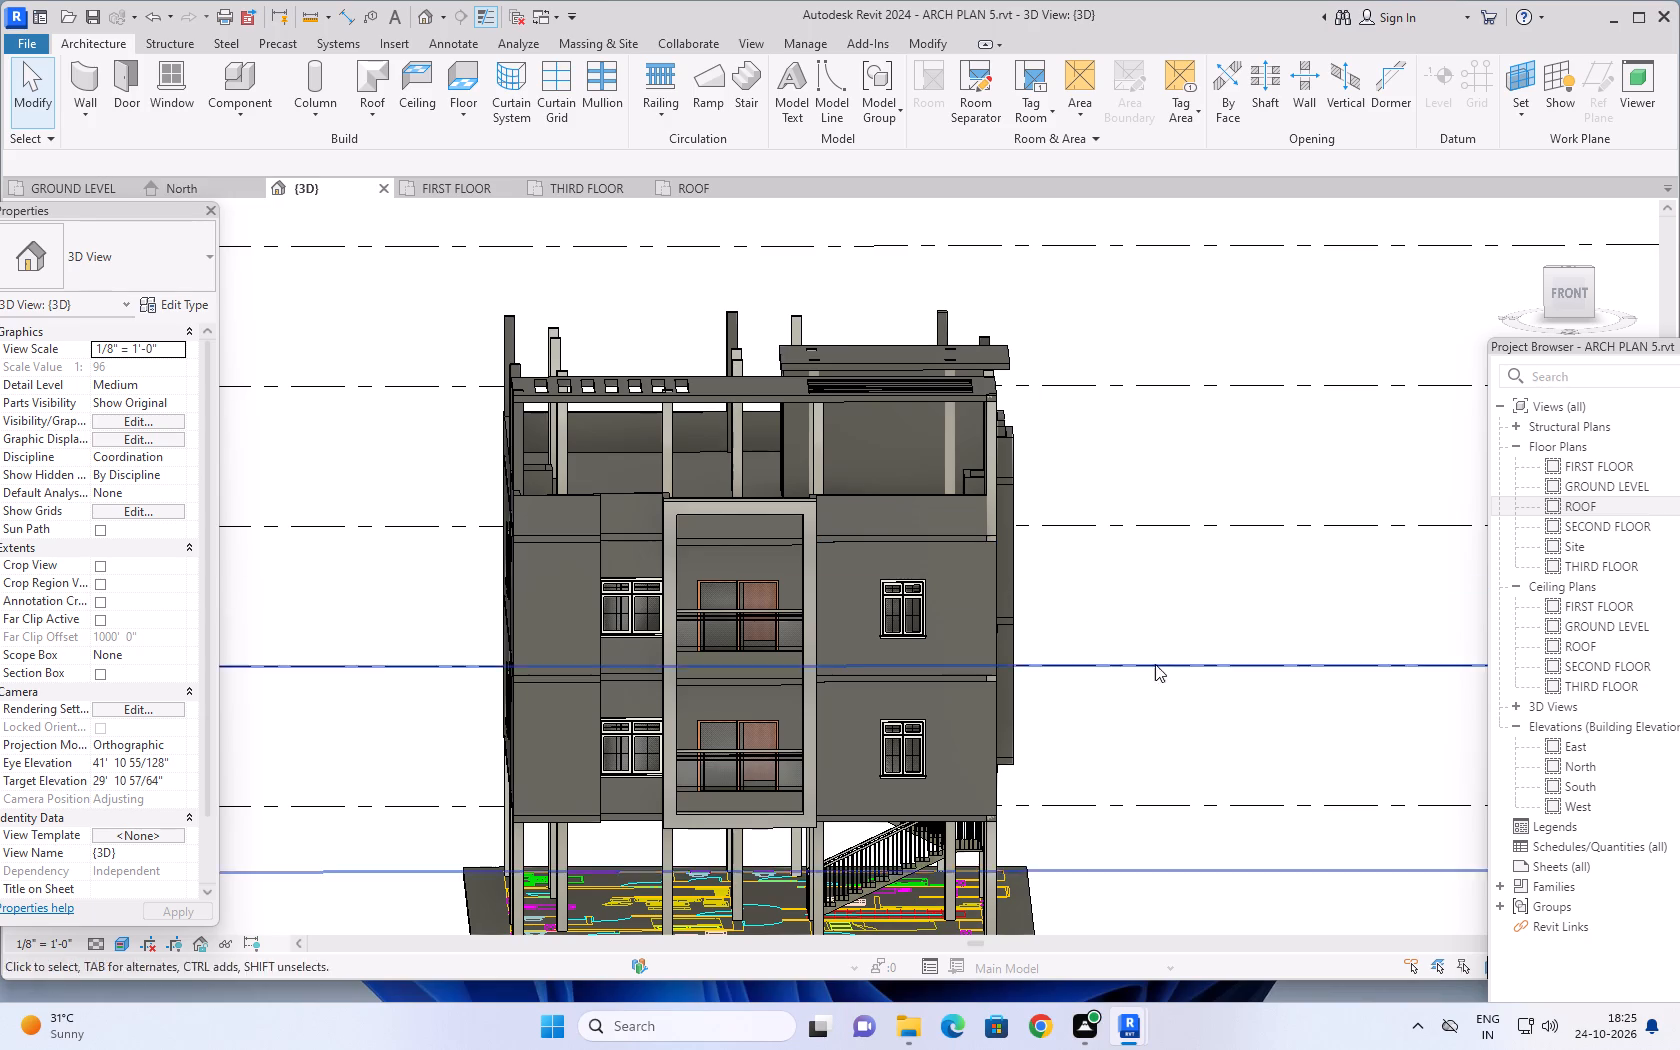
{"action": "middle_click_drag", "start_coordinate": [1135, 684], "coordinate": [1187, 641]}
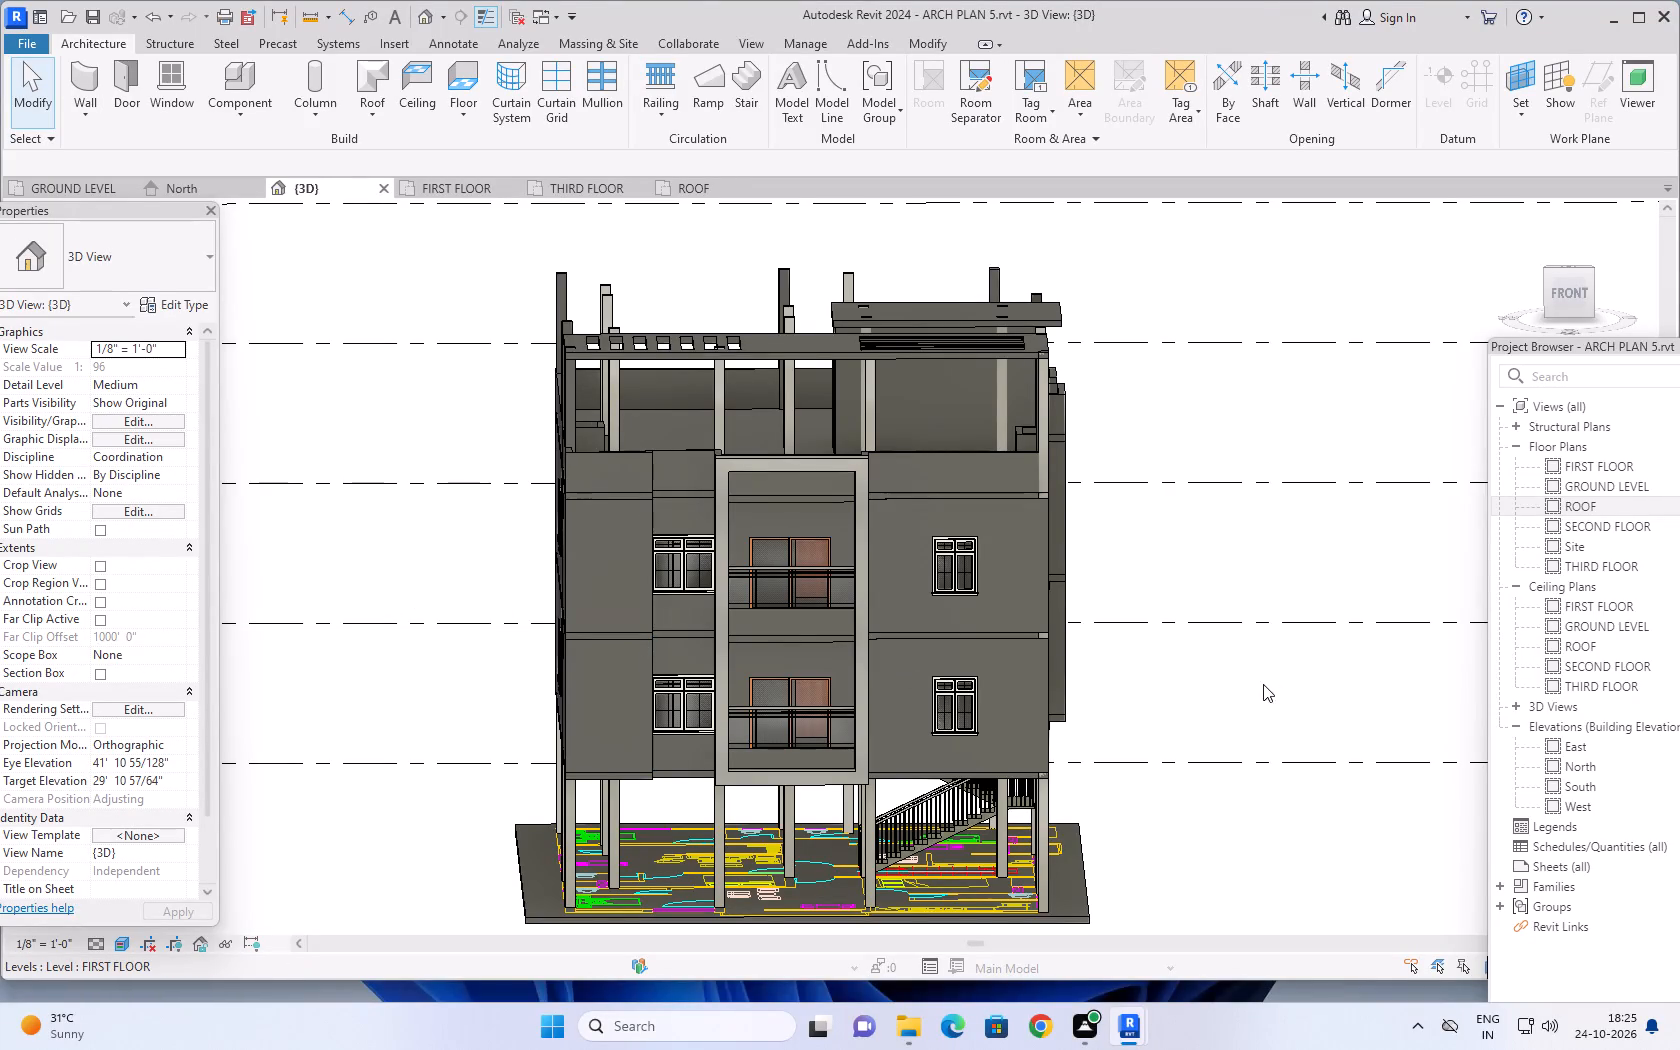
On the FIRST FLOOR plan, draw a 4'-0" long, 3'-0" high Curtain Wall 1 along the front-left wall's centreline, starting 10" from the left wall's centreline.
{"action": "left_click", "coordinate": [65, 187]}
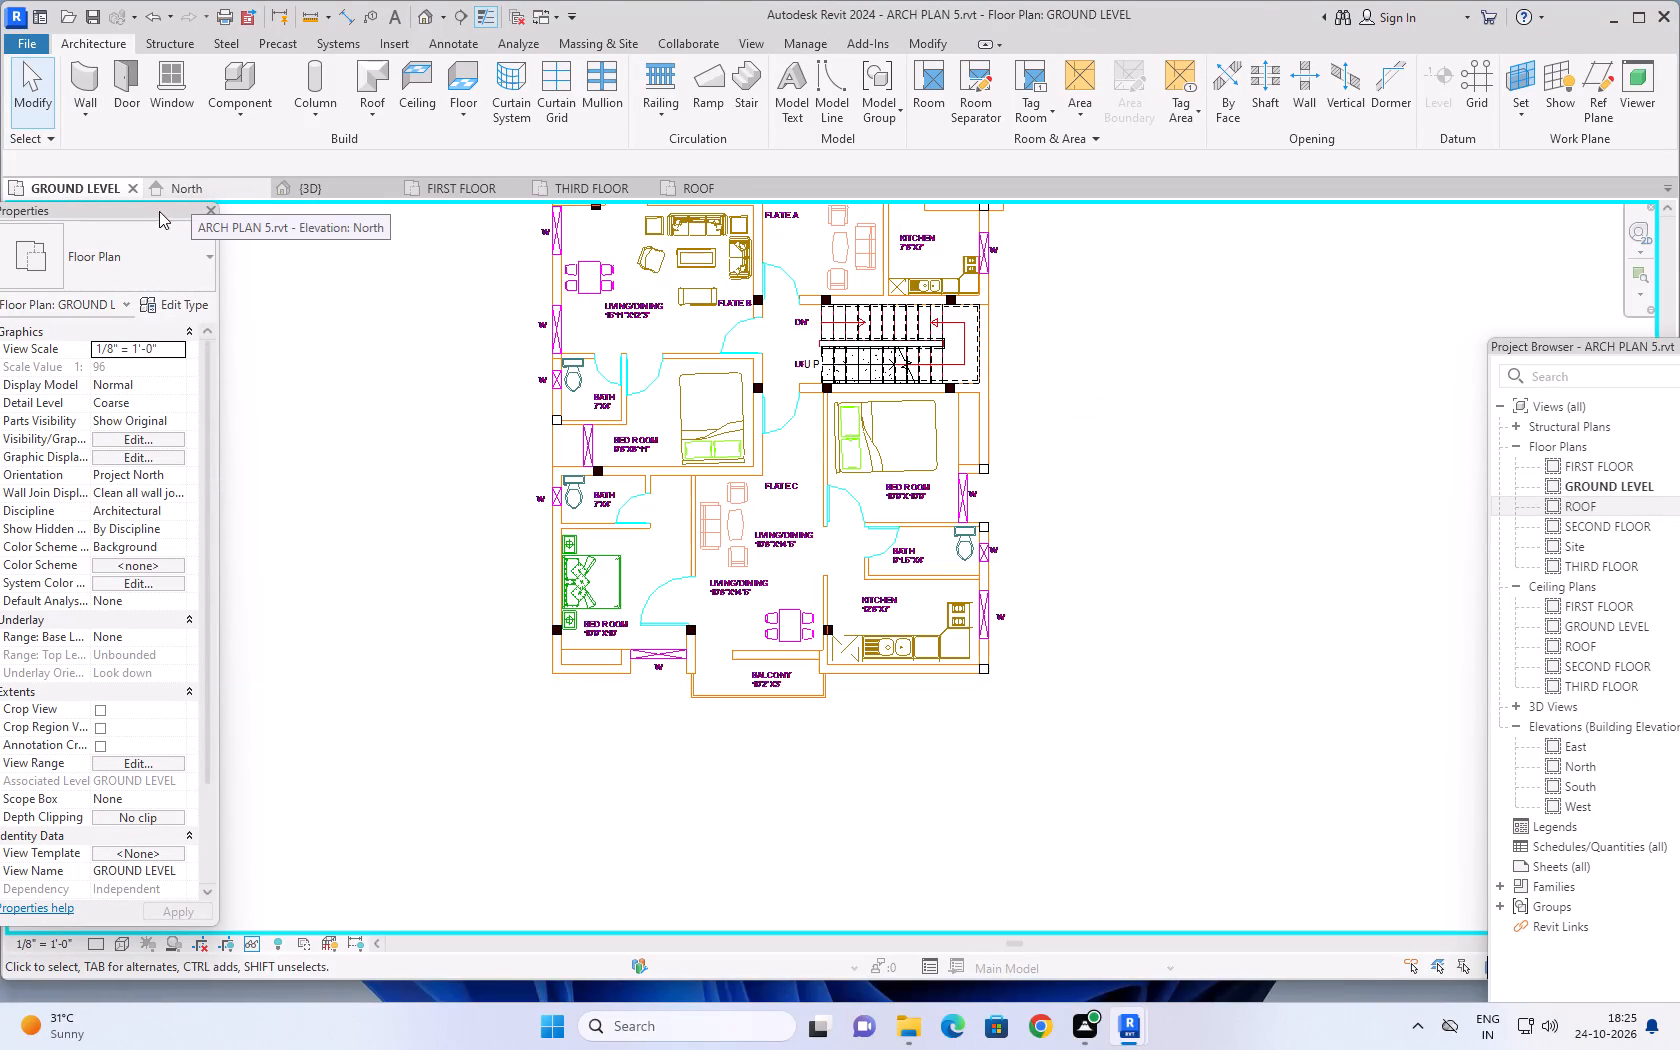
{"action": "left_click", "coordinate": [463, 188]}
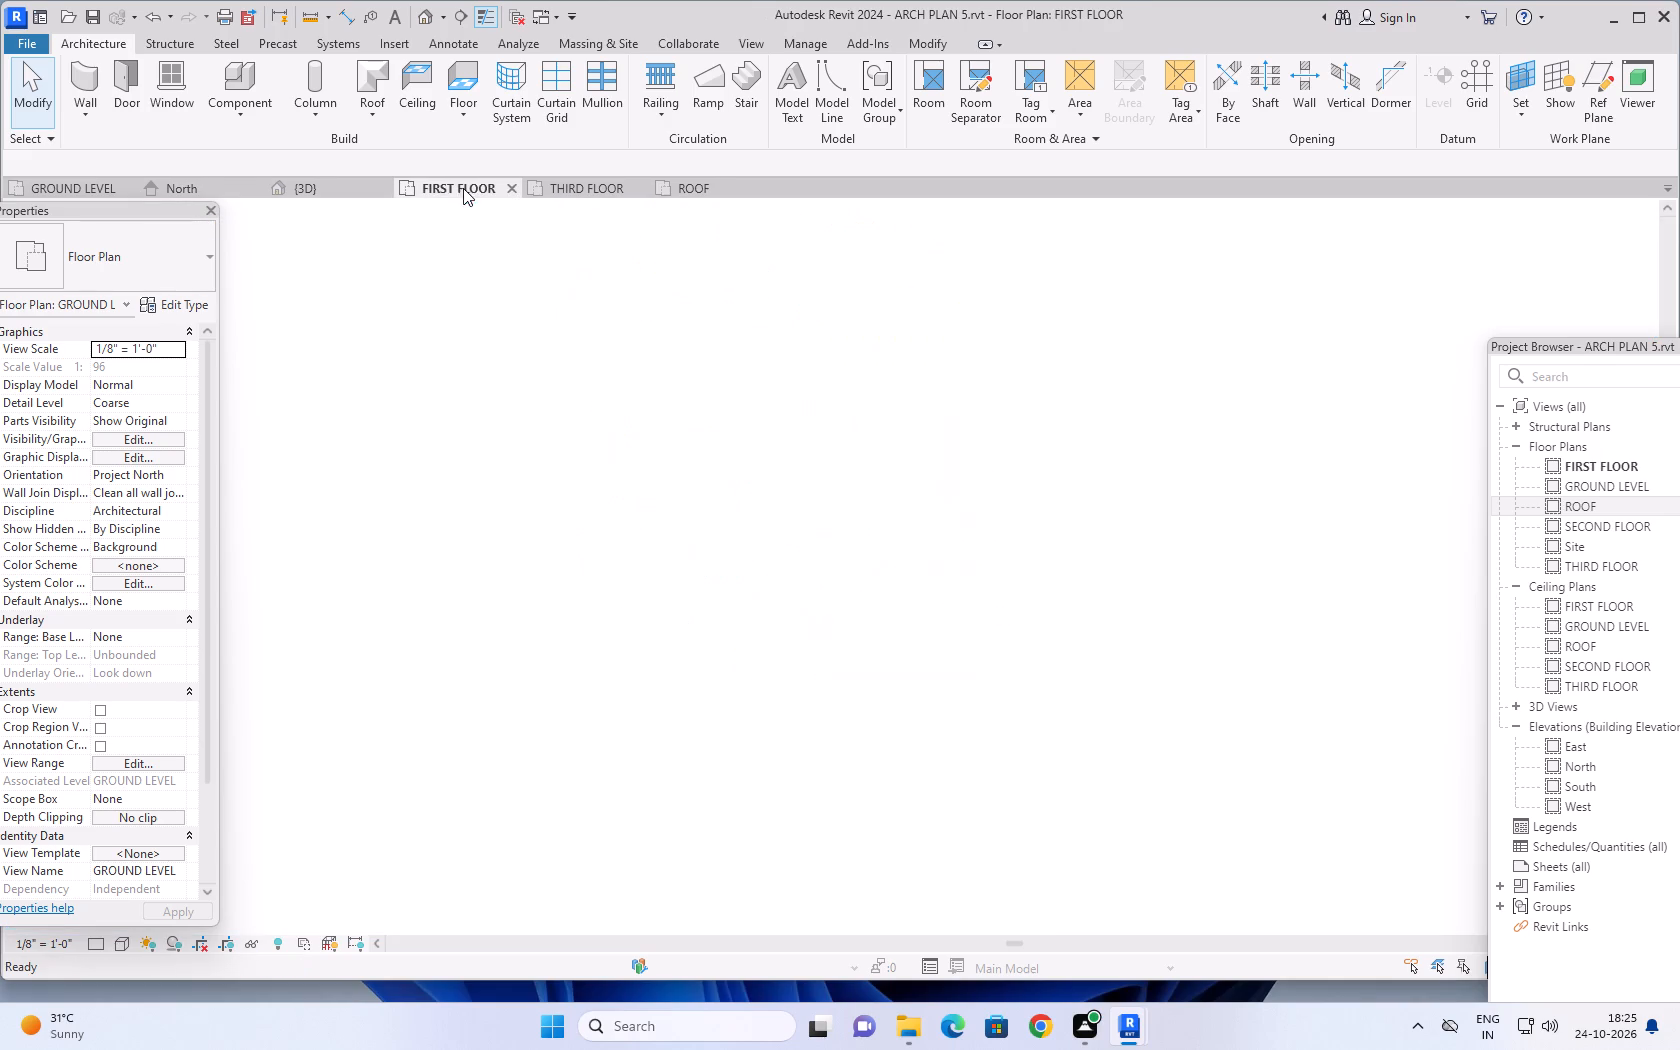
{"action": "middle_click_drag", "start_coordinate": [656, 760], "coordinate": [432, 664]}
{"action": "scroll", "coordinate": [431, 661], "scroll_direction": "up", "scroll_amount": 2}
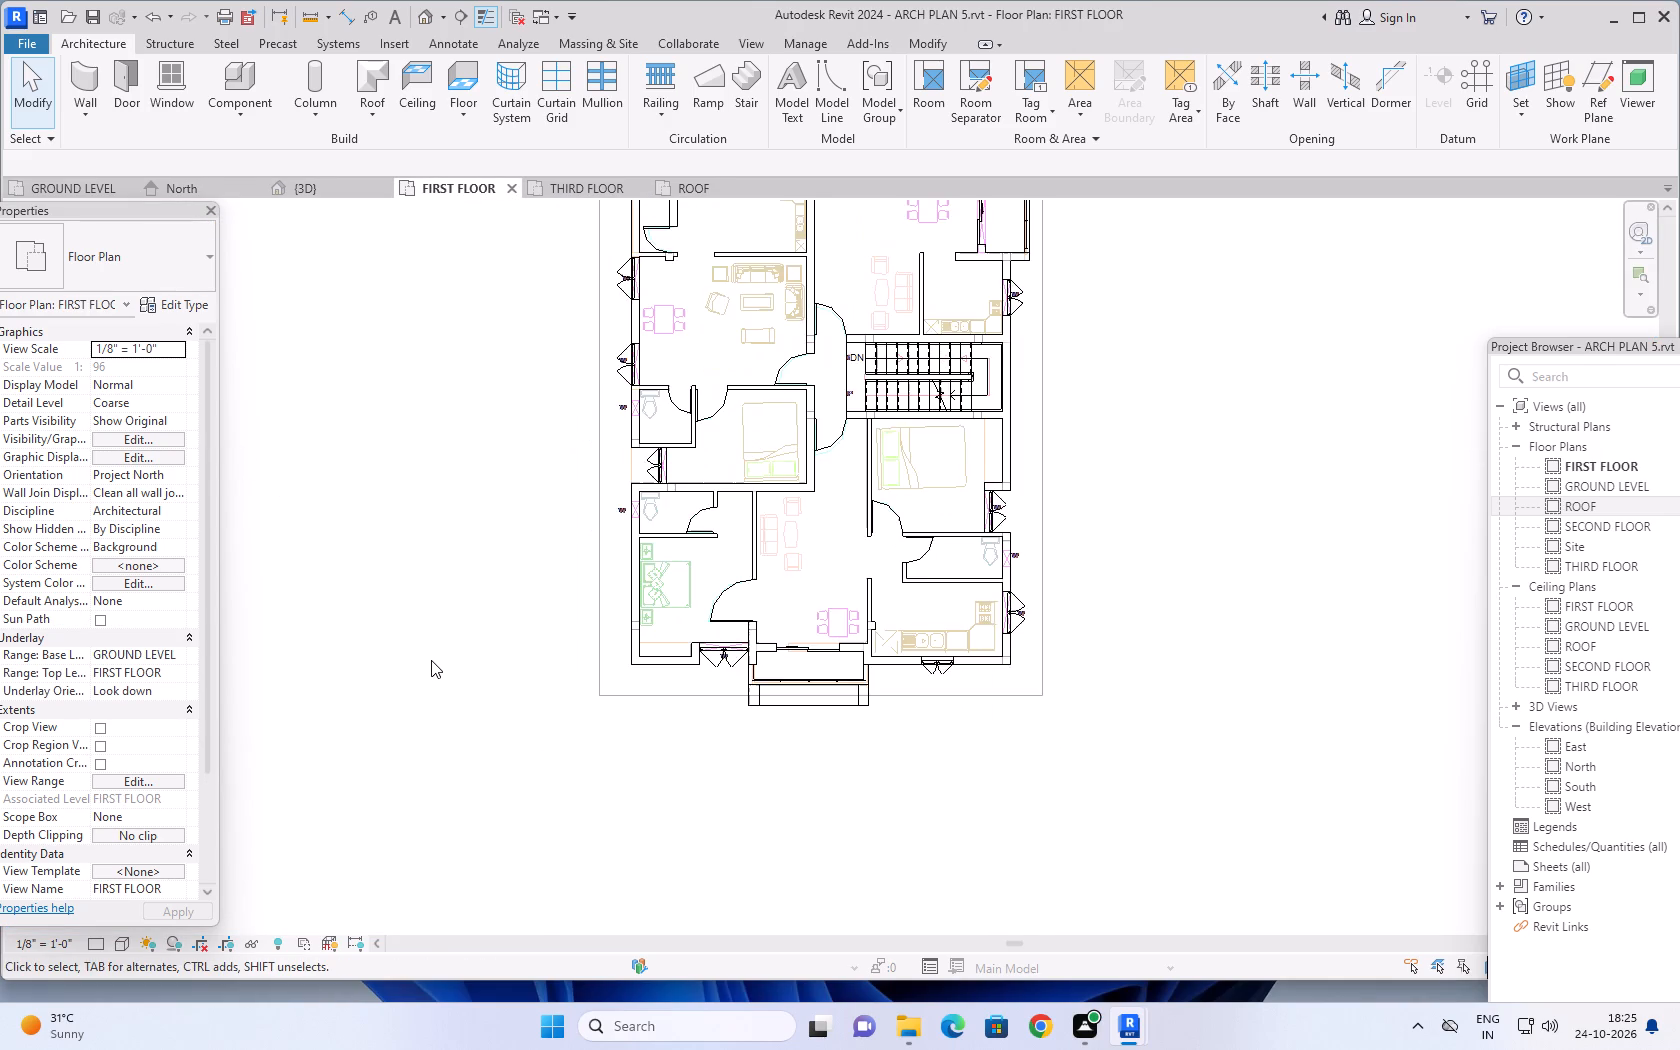
{"action": "scroll", "coordinate": [431, 660], "scroll_direction": "up", "scroll_amount": 3}
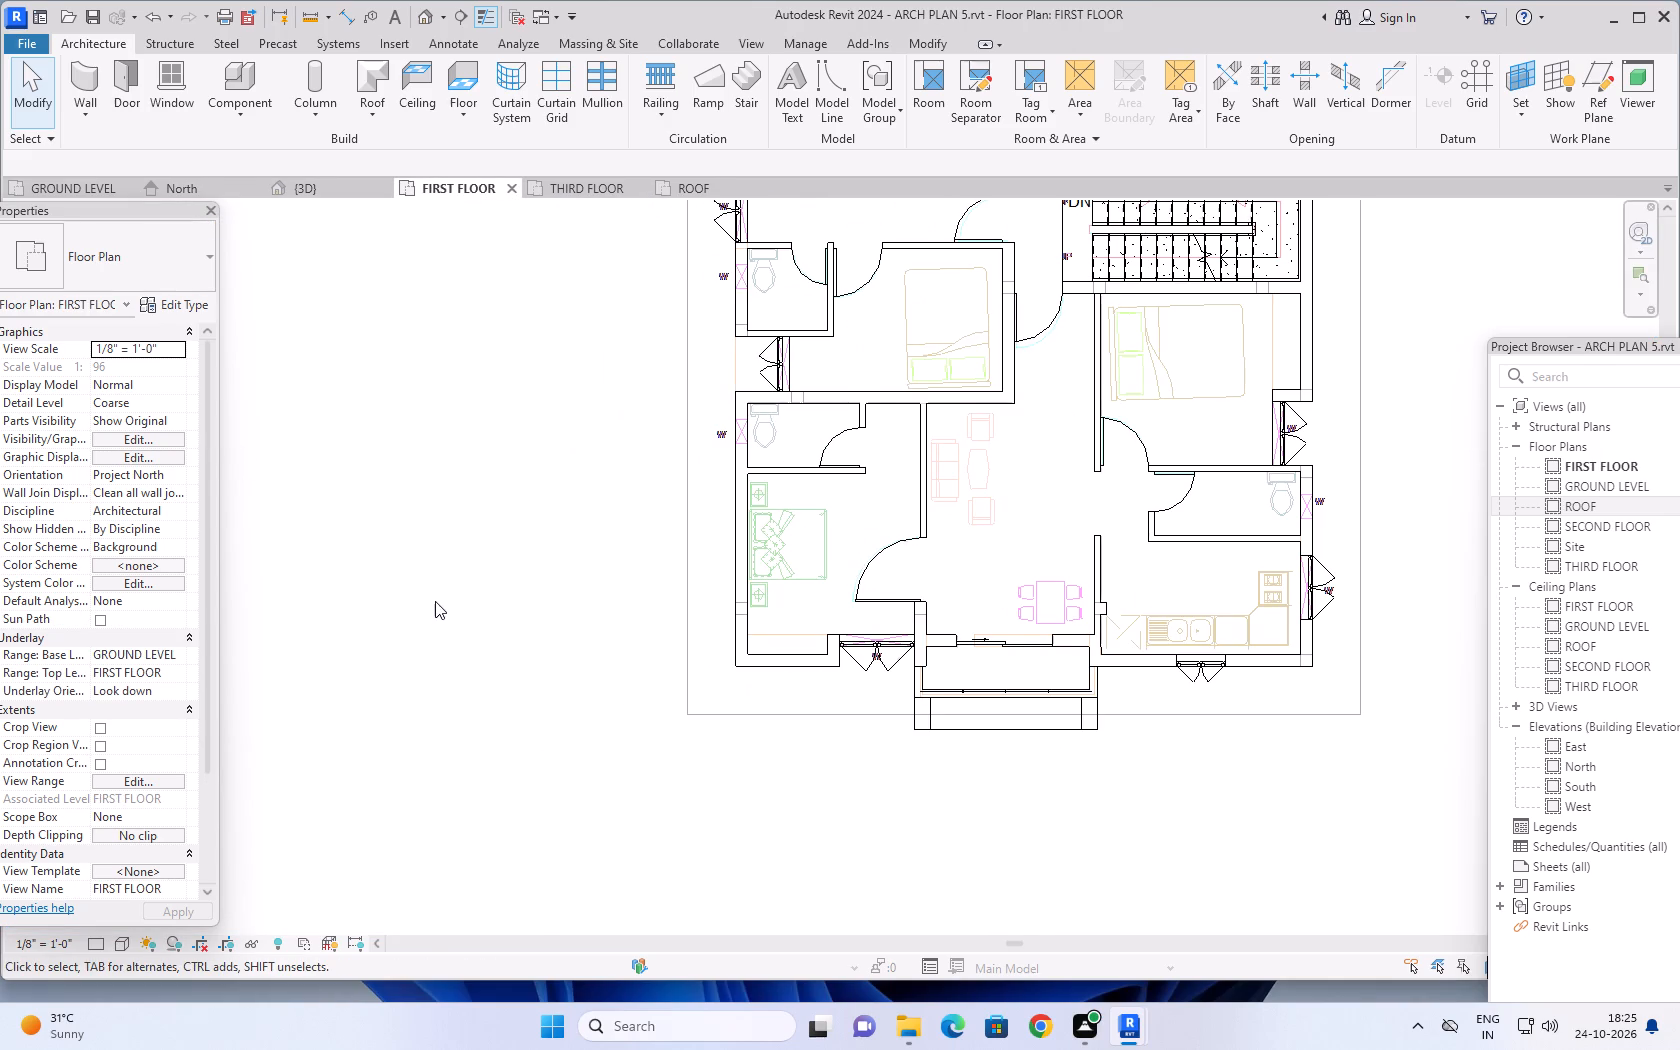
{"action": "middle_click_drag", "start_coordinate": [434, 593], "coordinate": [361, 658]}
{"action": "left_click", "coordinate": [86, 62]}
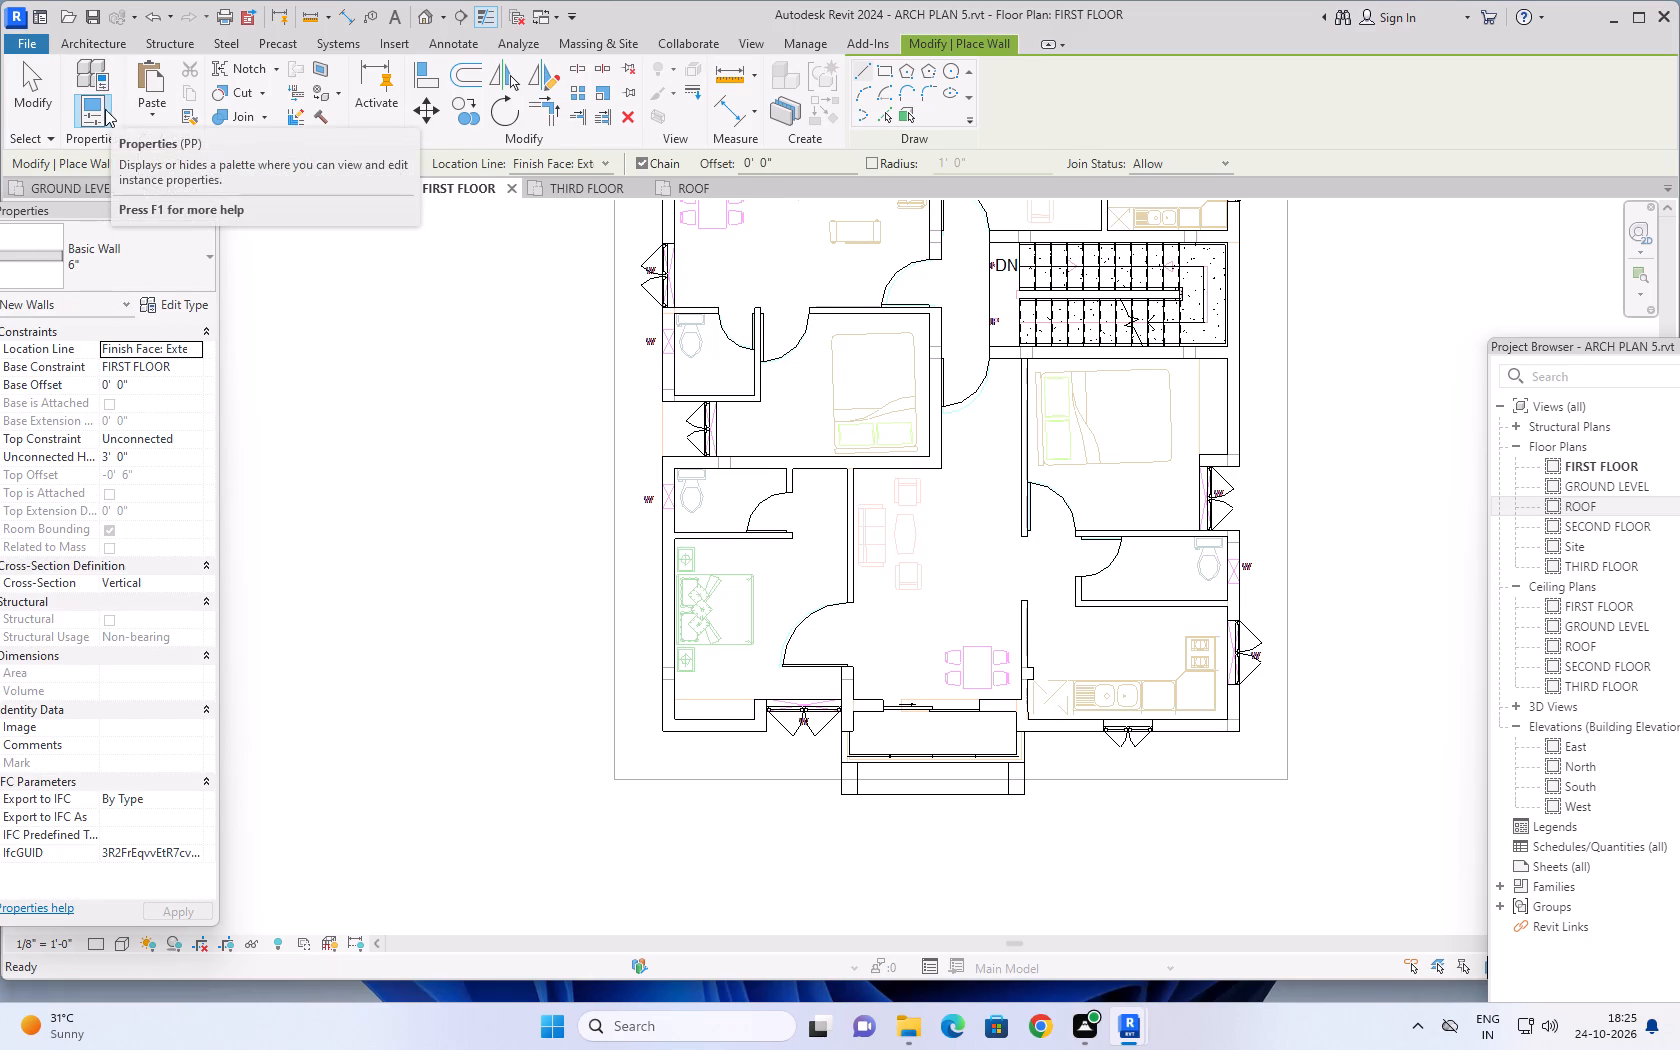
{"action": "left_click", "coordinate": [175, 257]}
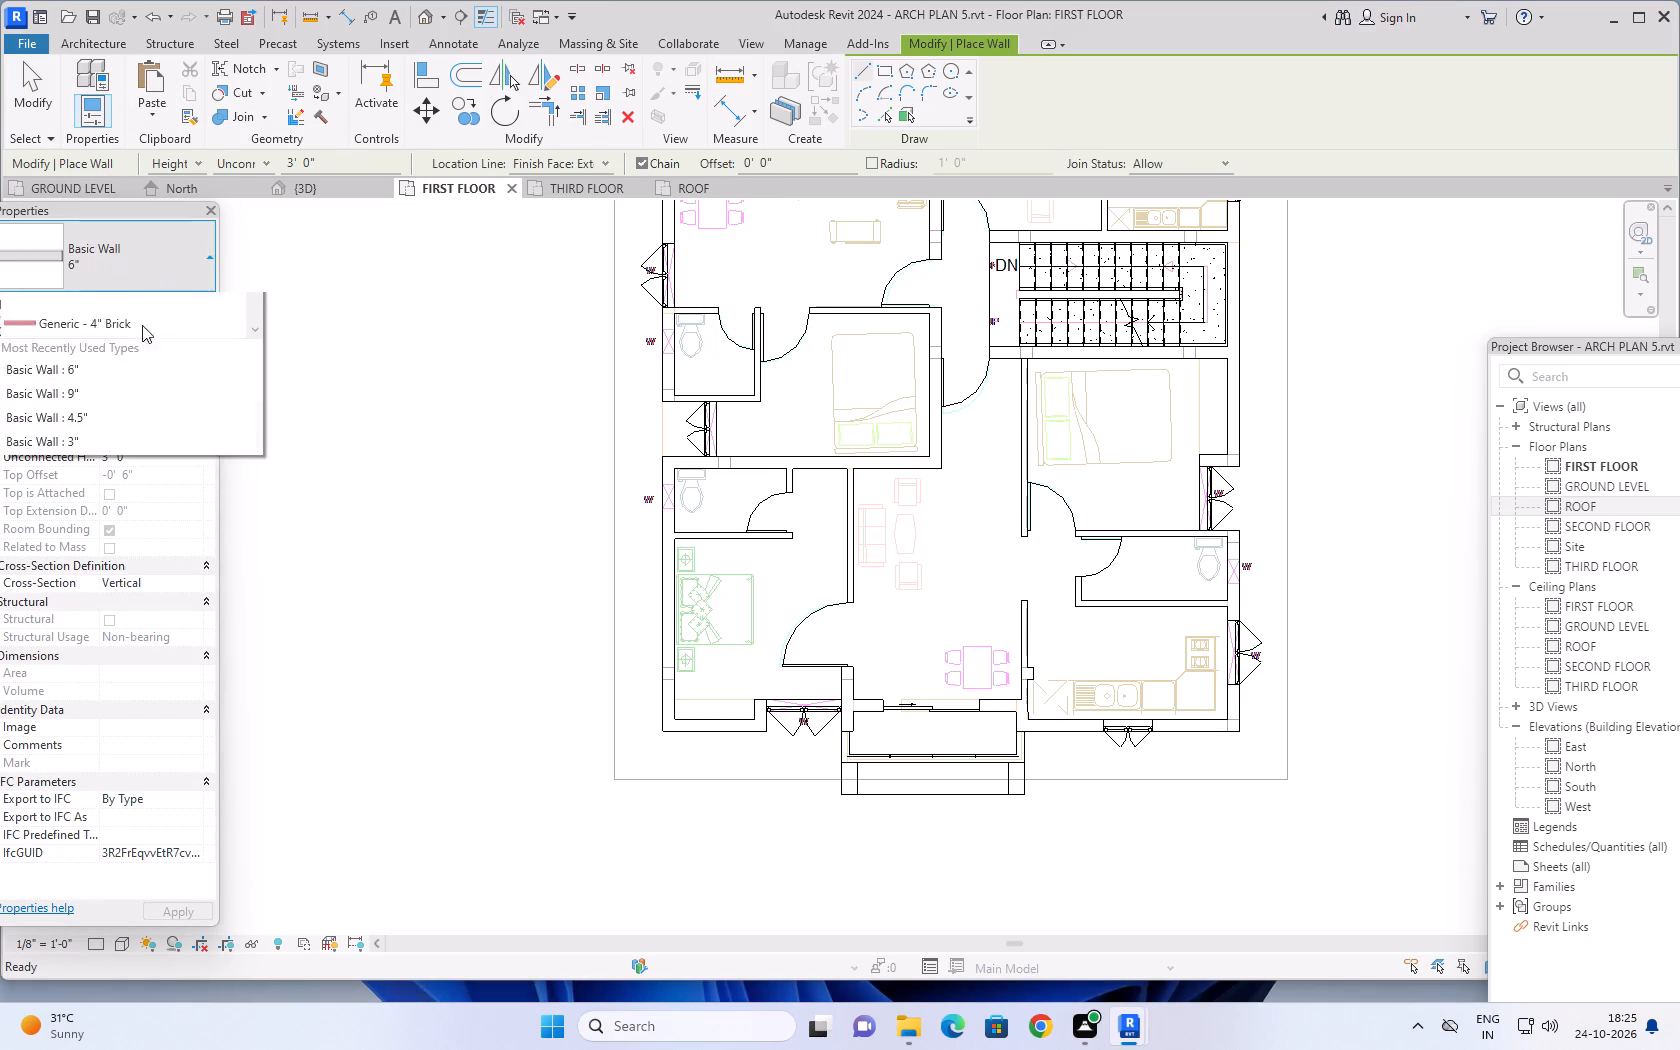
{"action": "scroll", "coordinate": [96, 584], "scroll_direction": "down", "scroll_amount": 13}
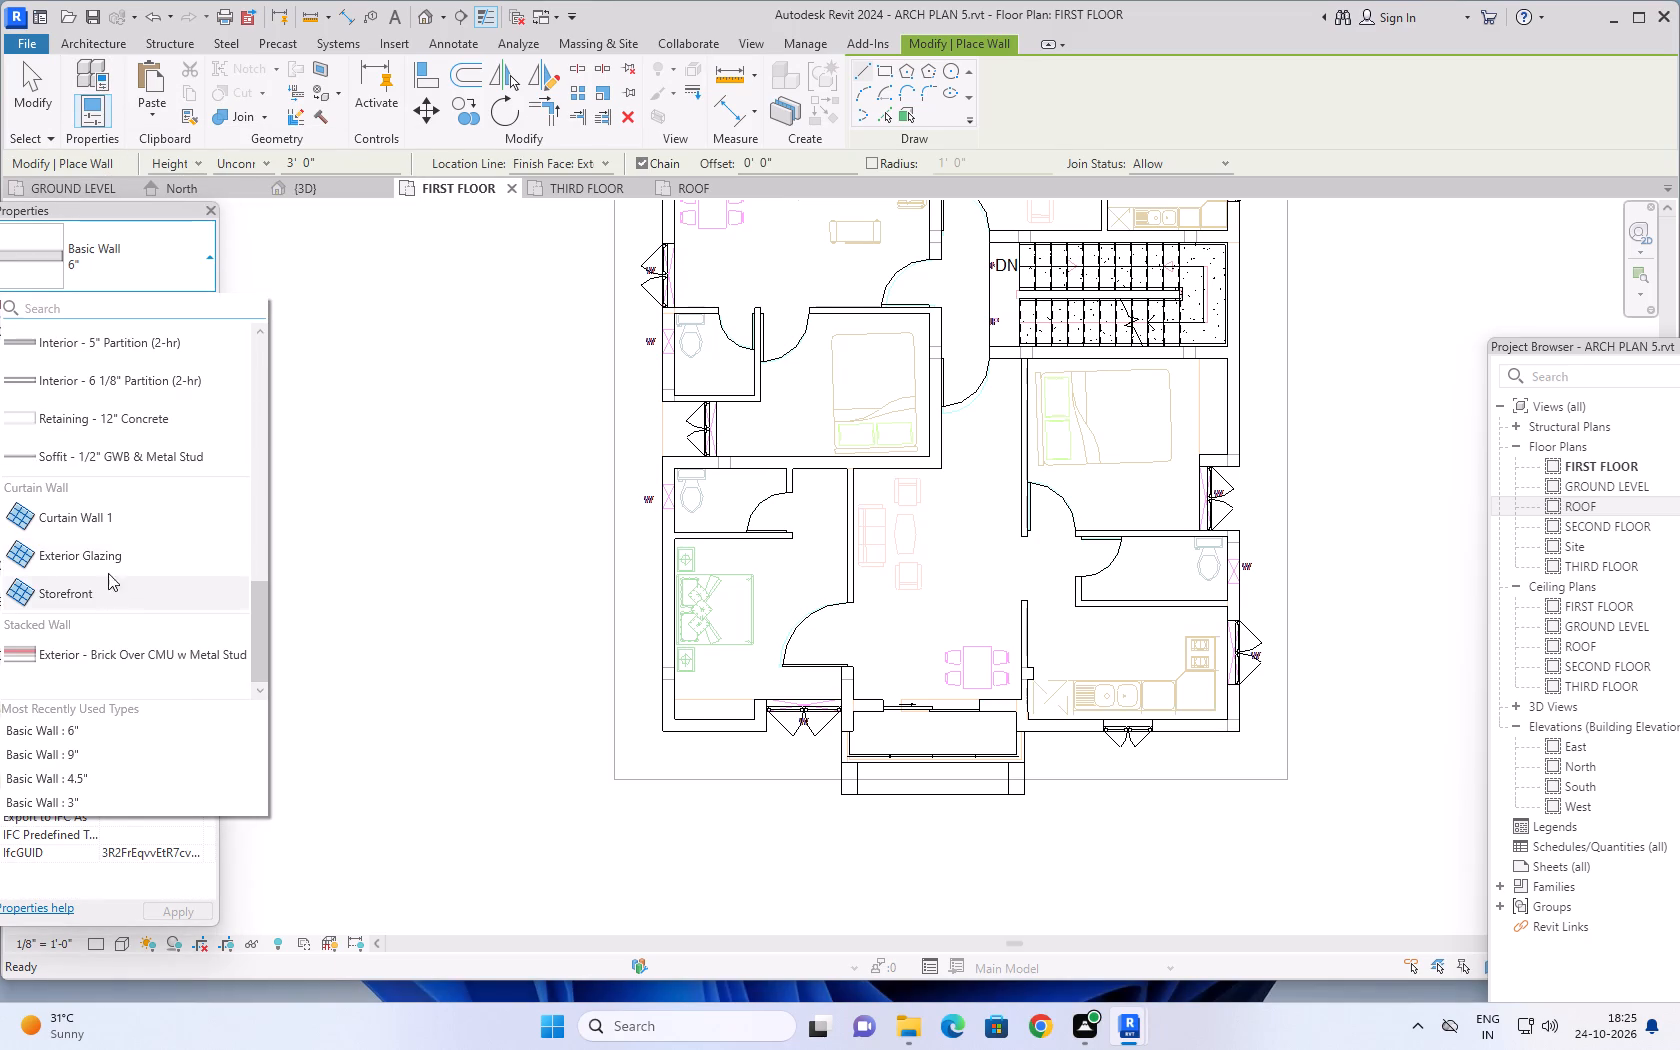
{"action": "left_click", "coordinate": [109, 520]}
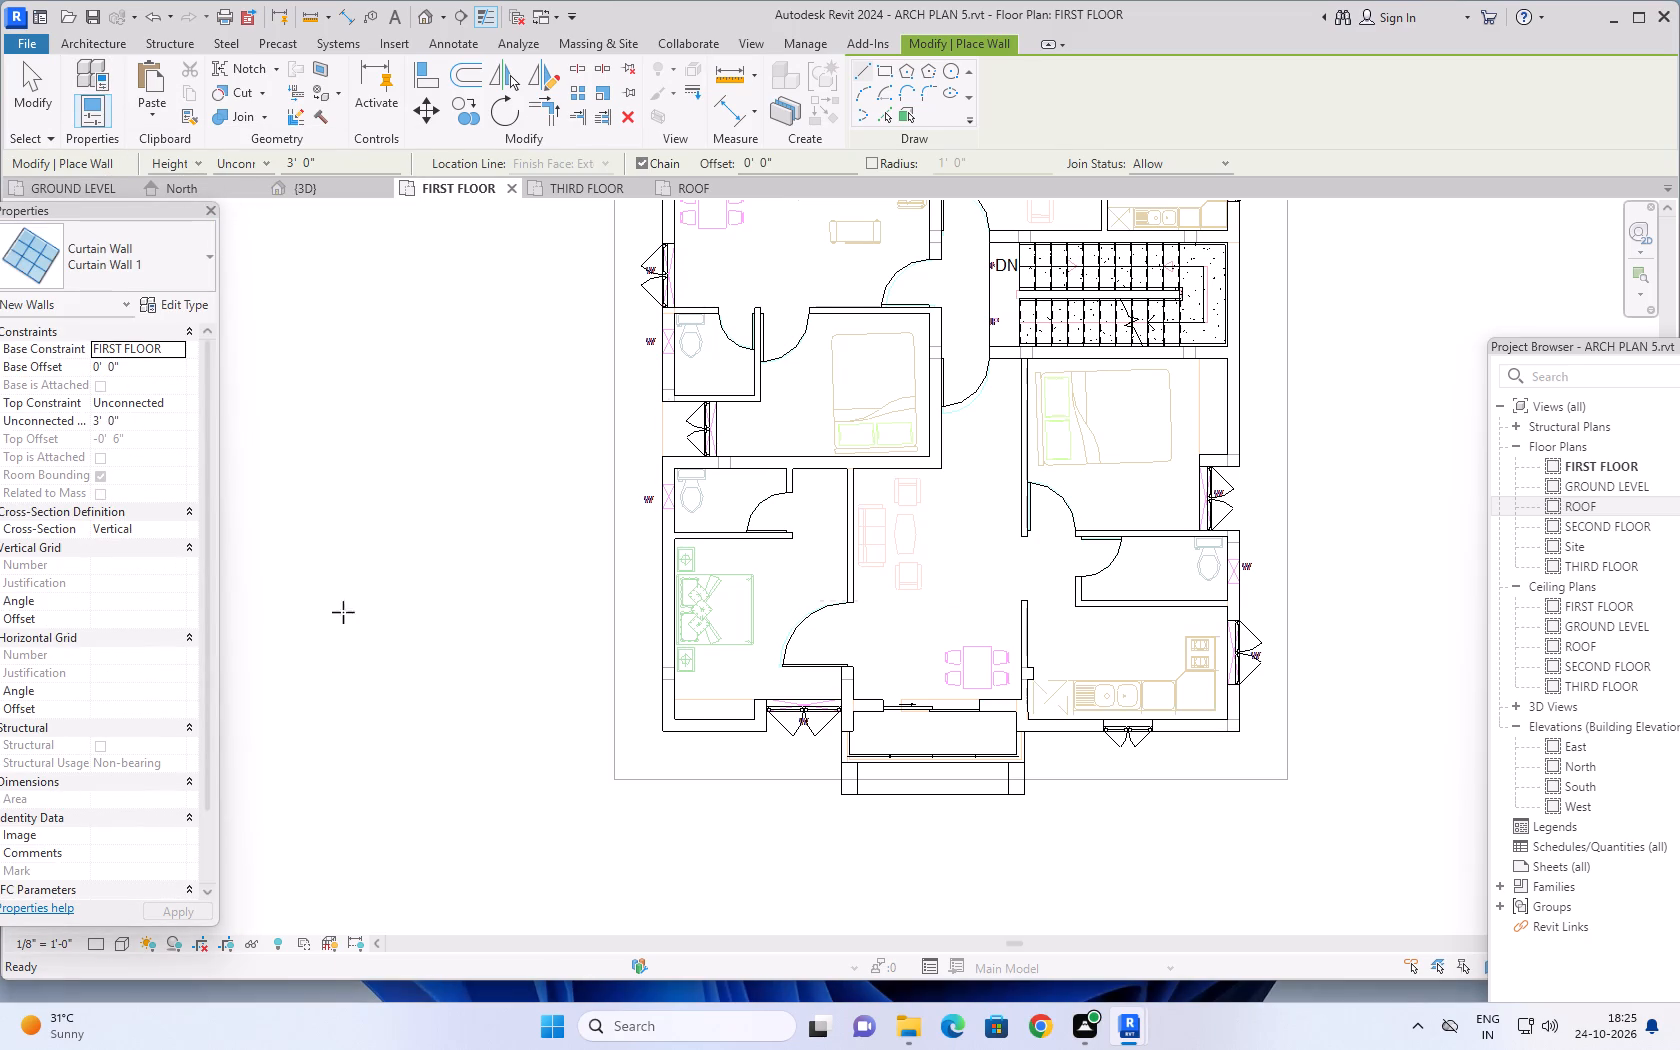
{"action": "scroll", "coordinate": [697, 717], "scroll_direction": "up", "scroll_amount": 13}
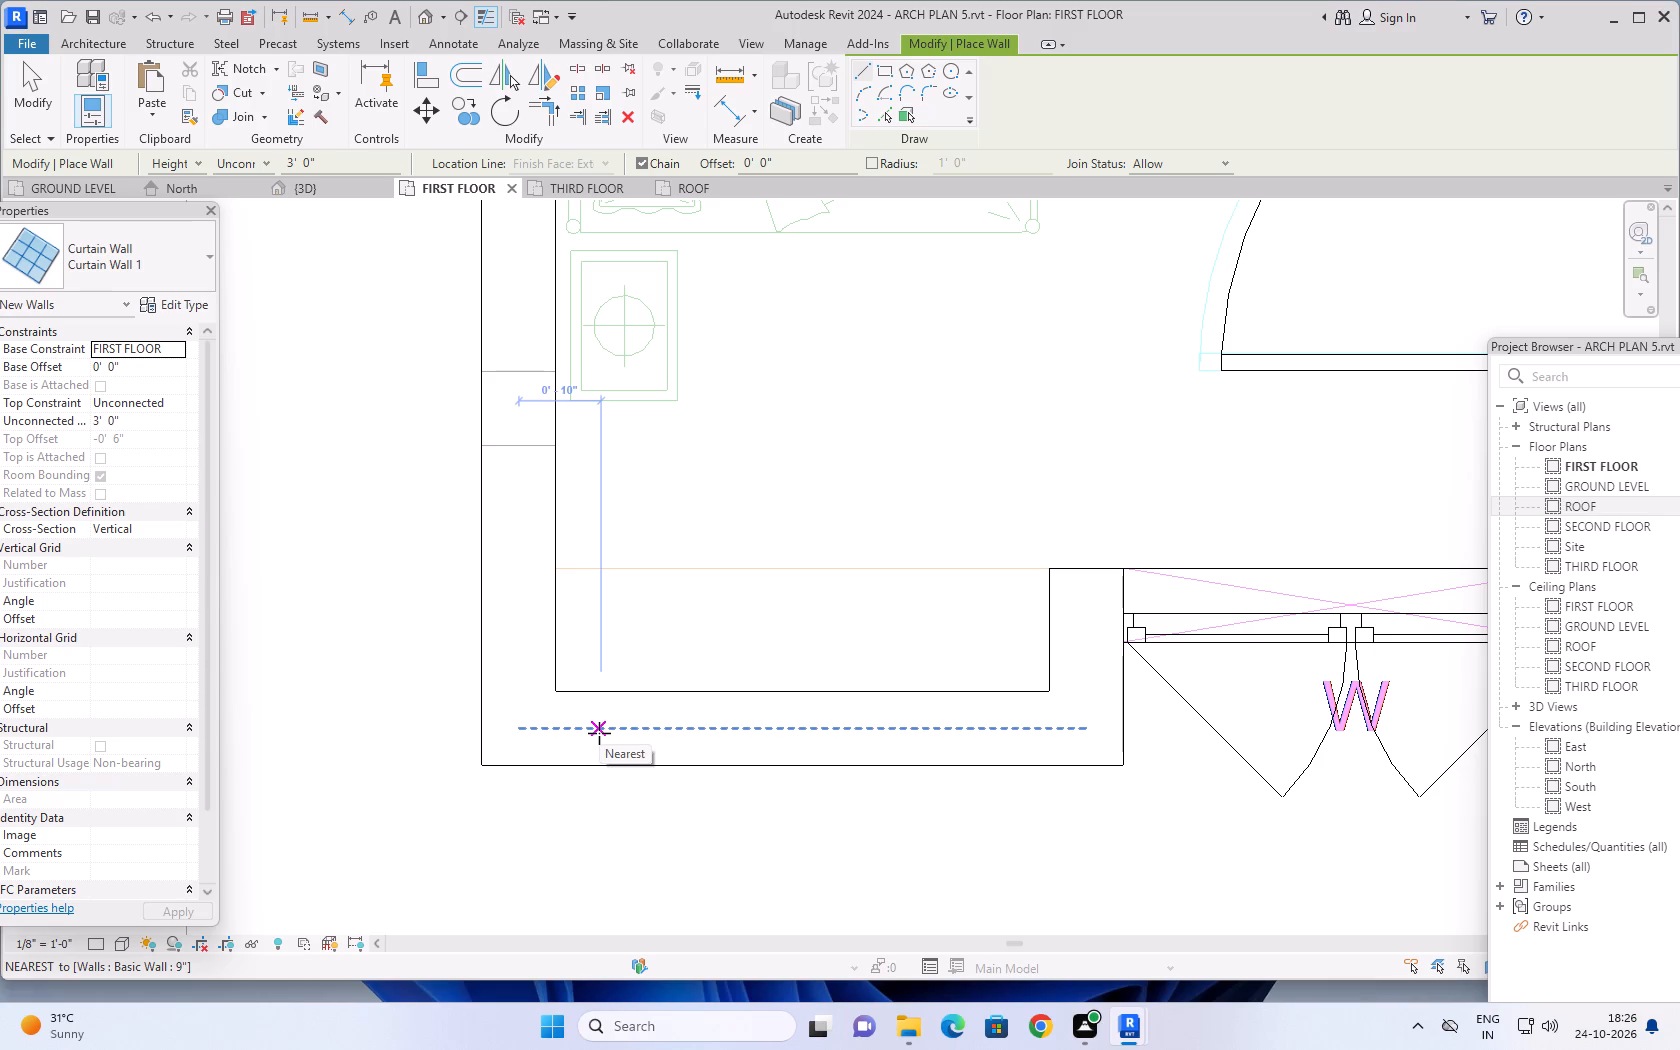
{"action": "left_click", "coordinate": [599, 733]}
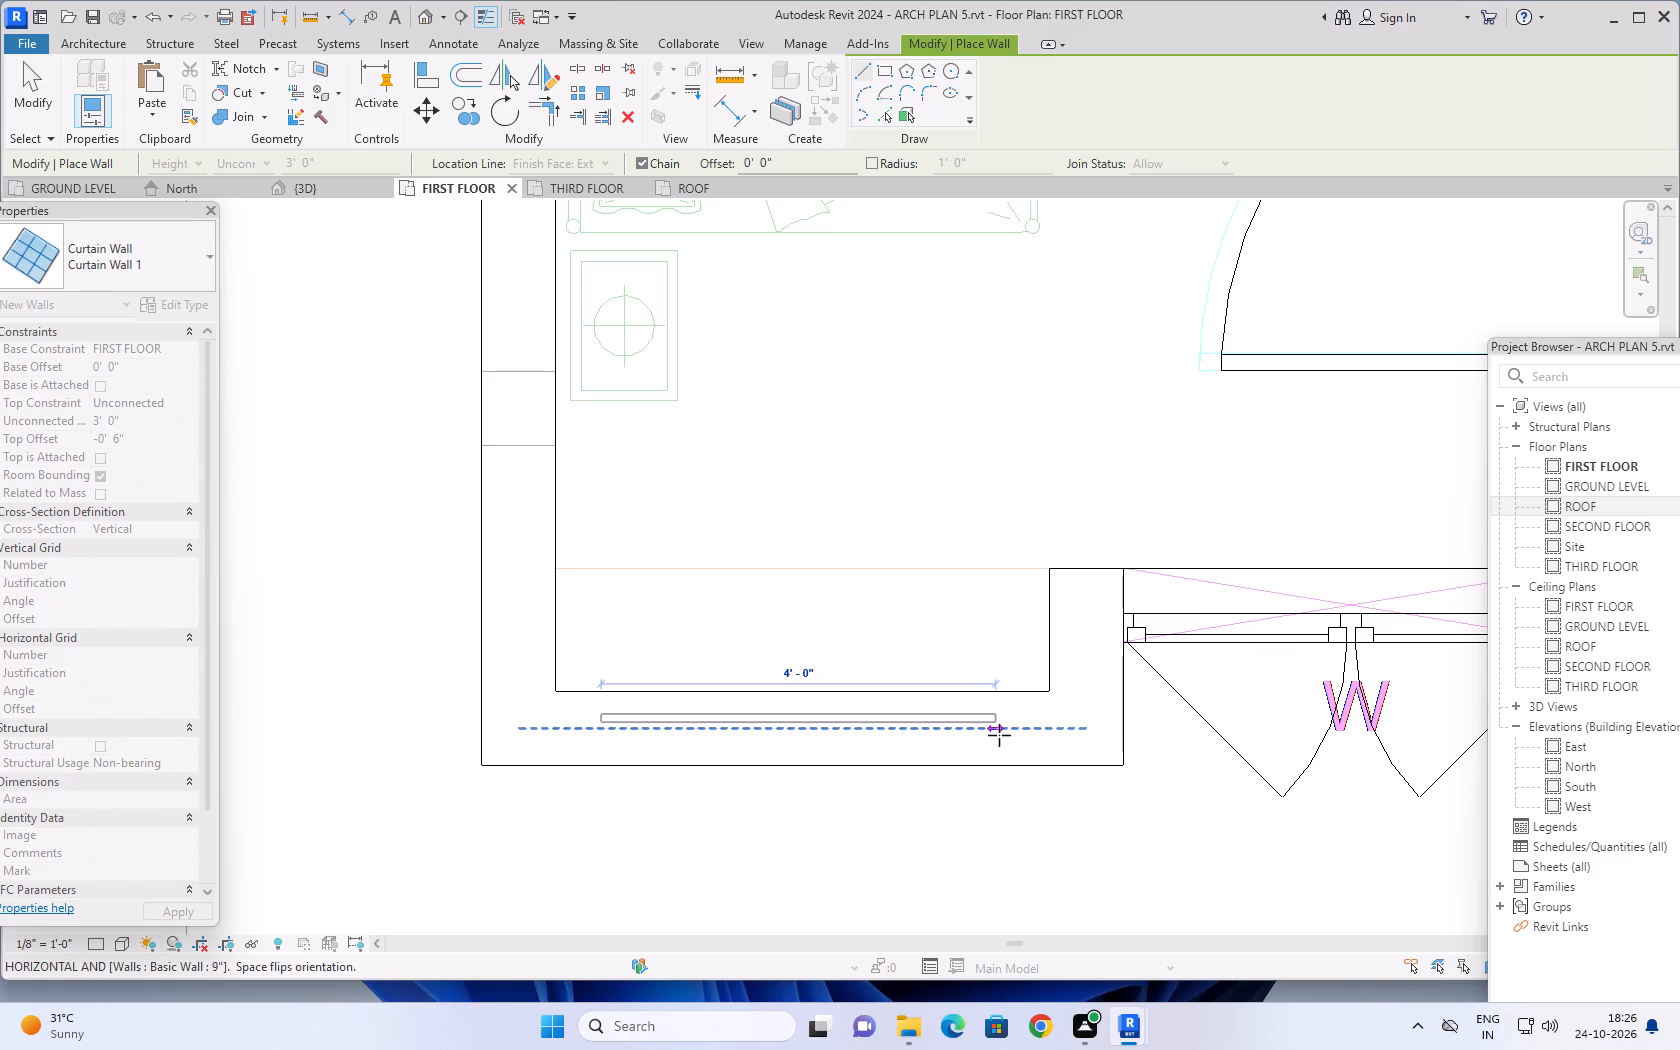
{"action": "left_click", "coordinate": [999, 735]}
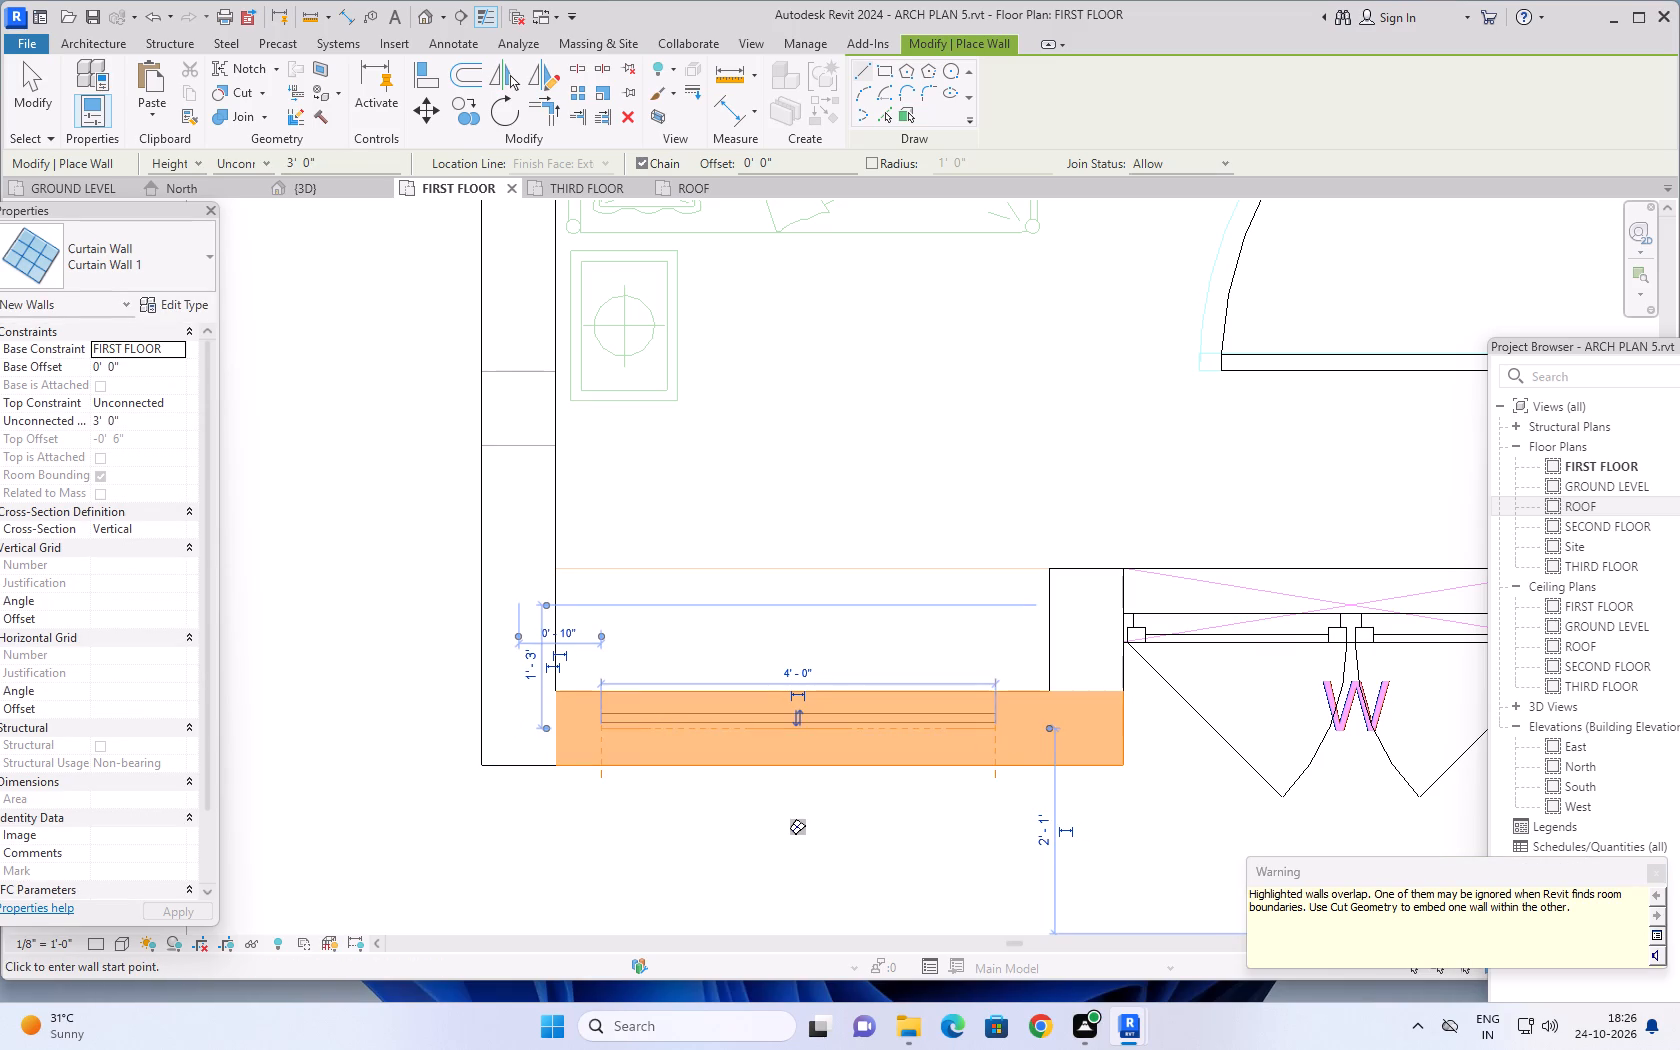
{"action": "left_click", "coordinate": [1651, 870]}
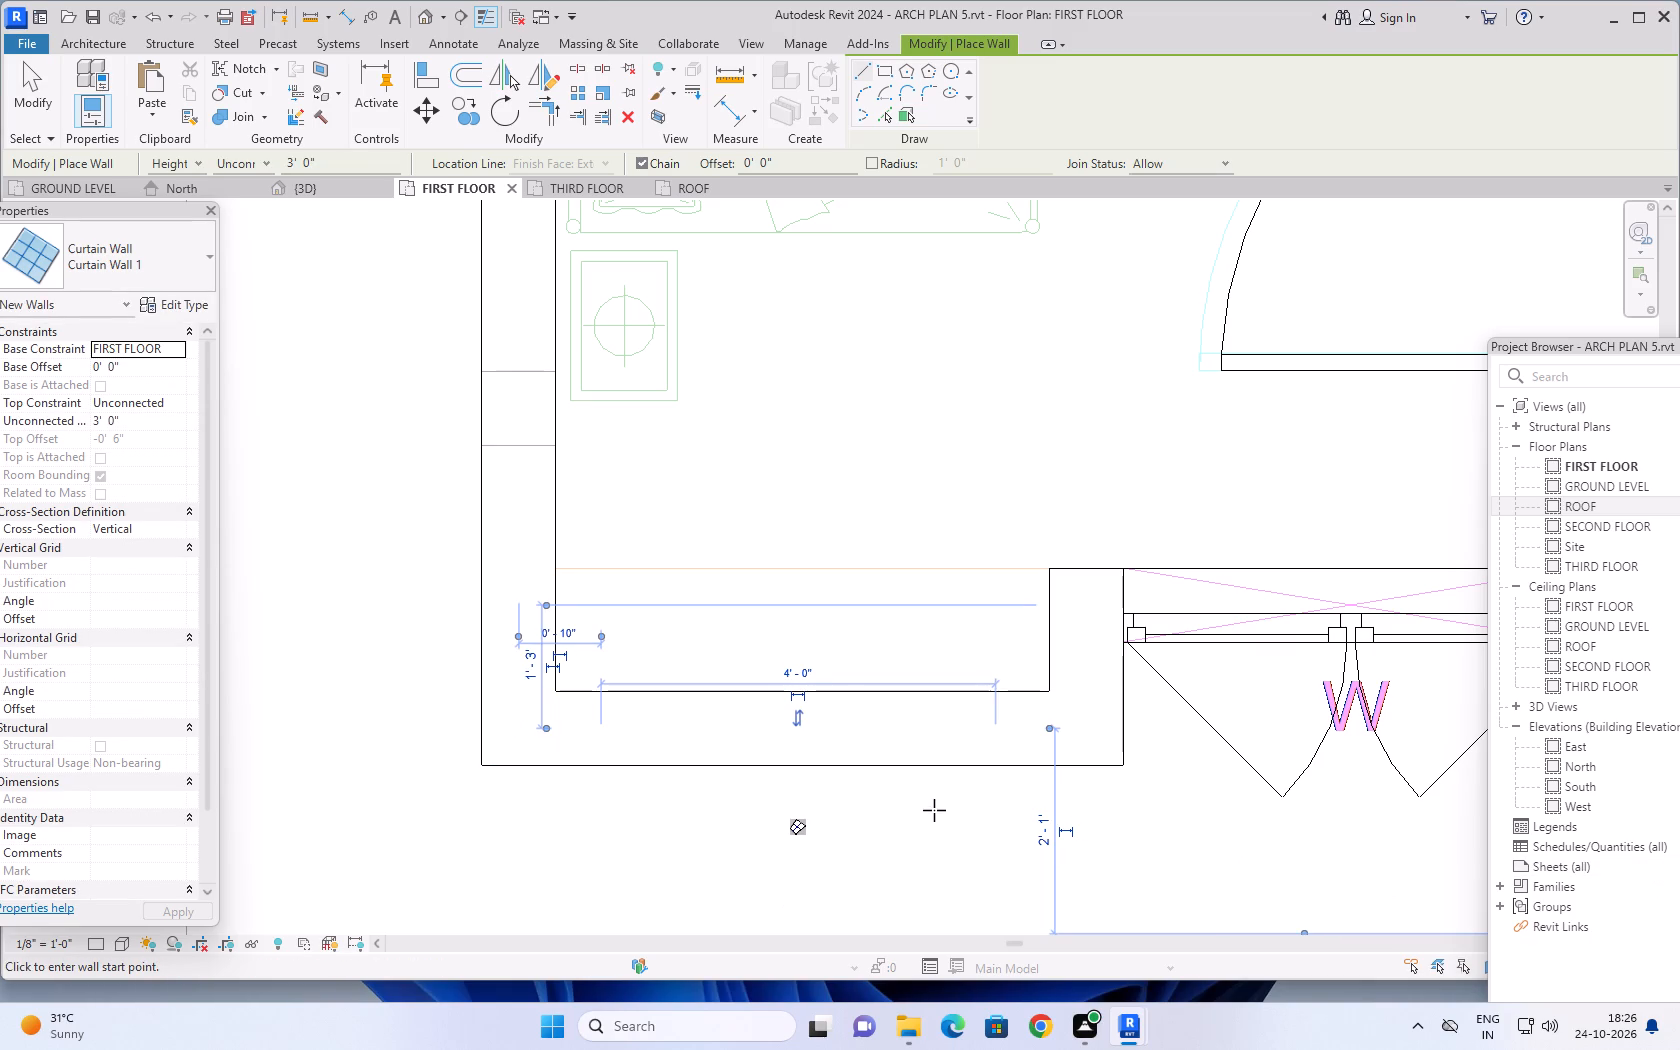
{"action": "key", "text": "space"}
{"action": "key", "text": "Escape"}
{"action": "key", "text": "Escape"}
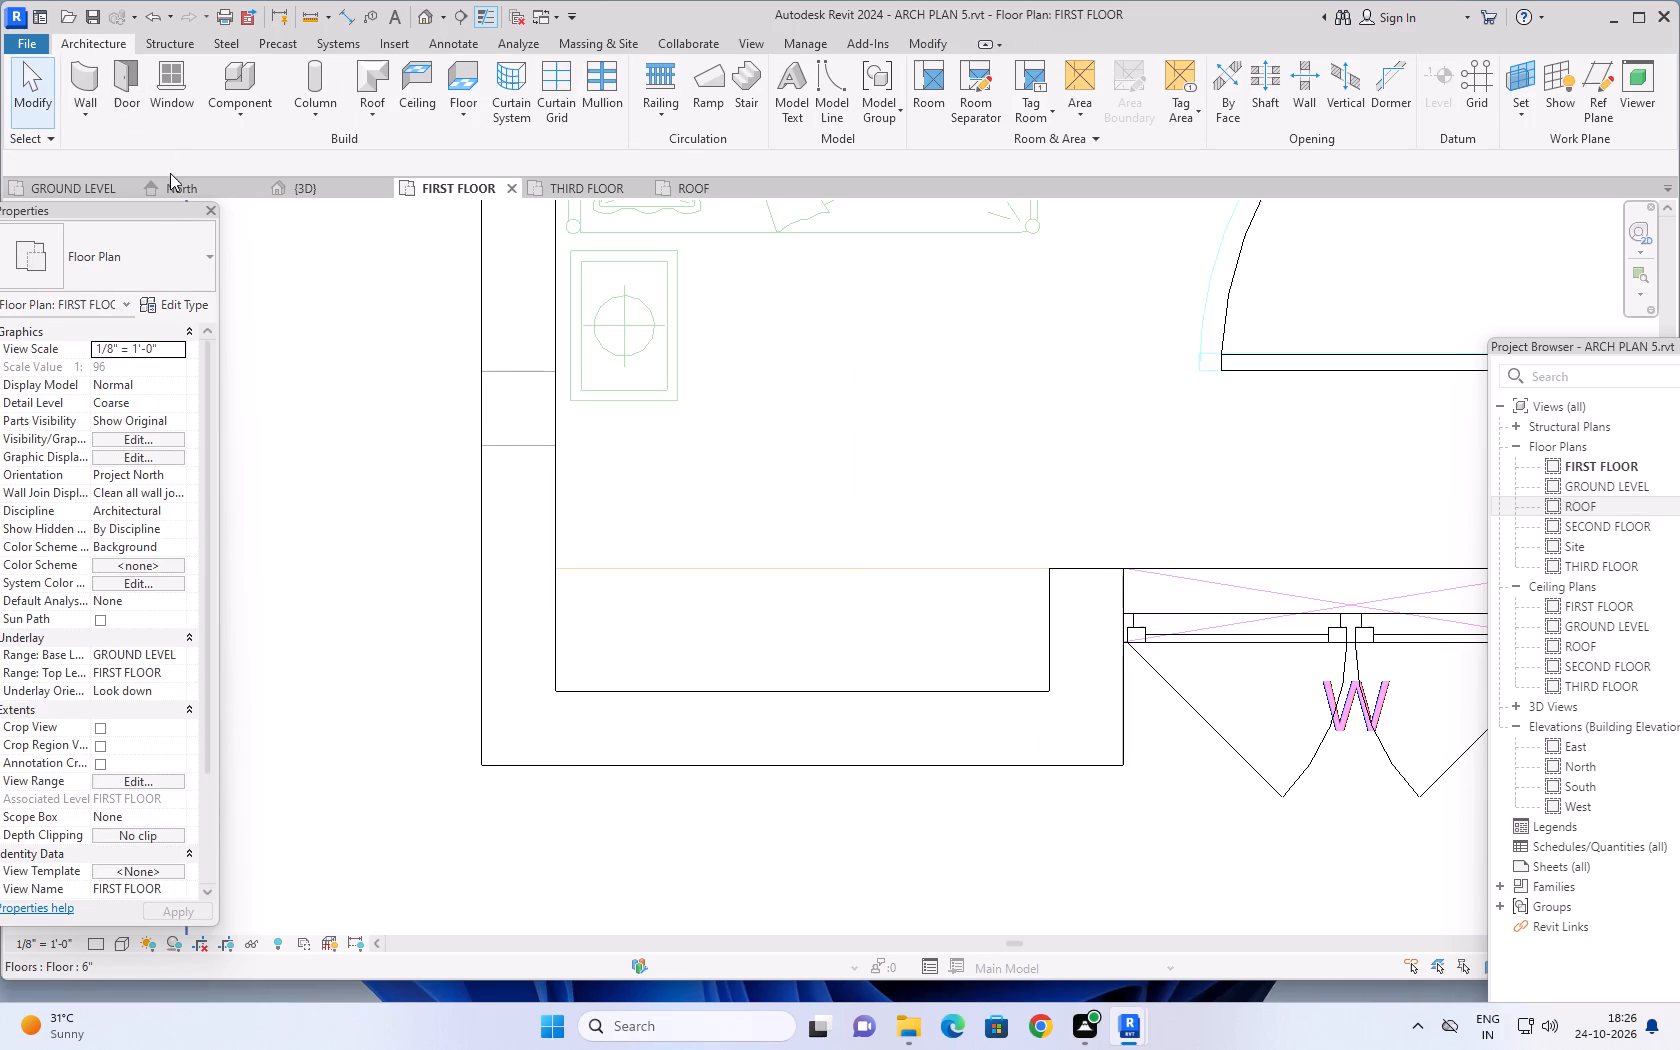
Examine the curtain wall embedded in the first-floor front-left wall in the 3D view, up close and from an angle.
{"action": "left_click", "coordinate": [334, 190]}
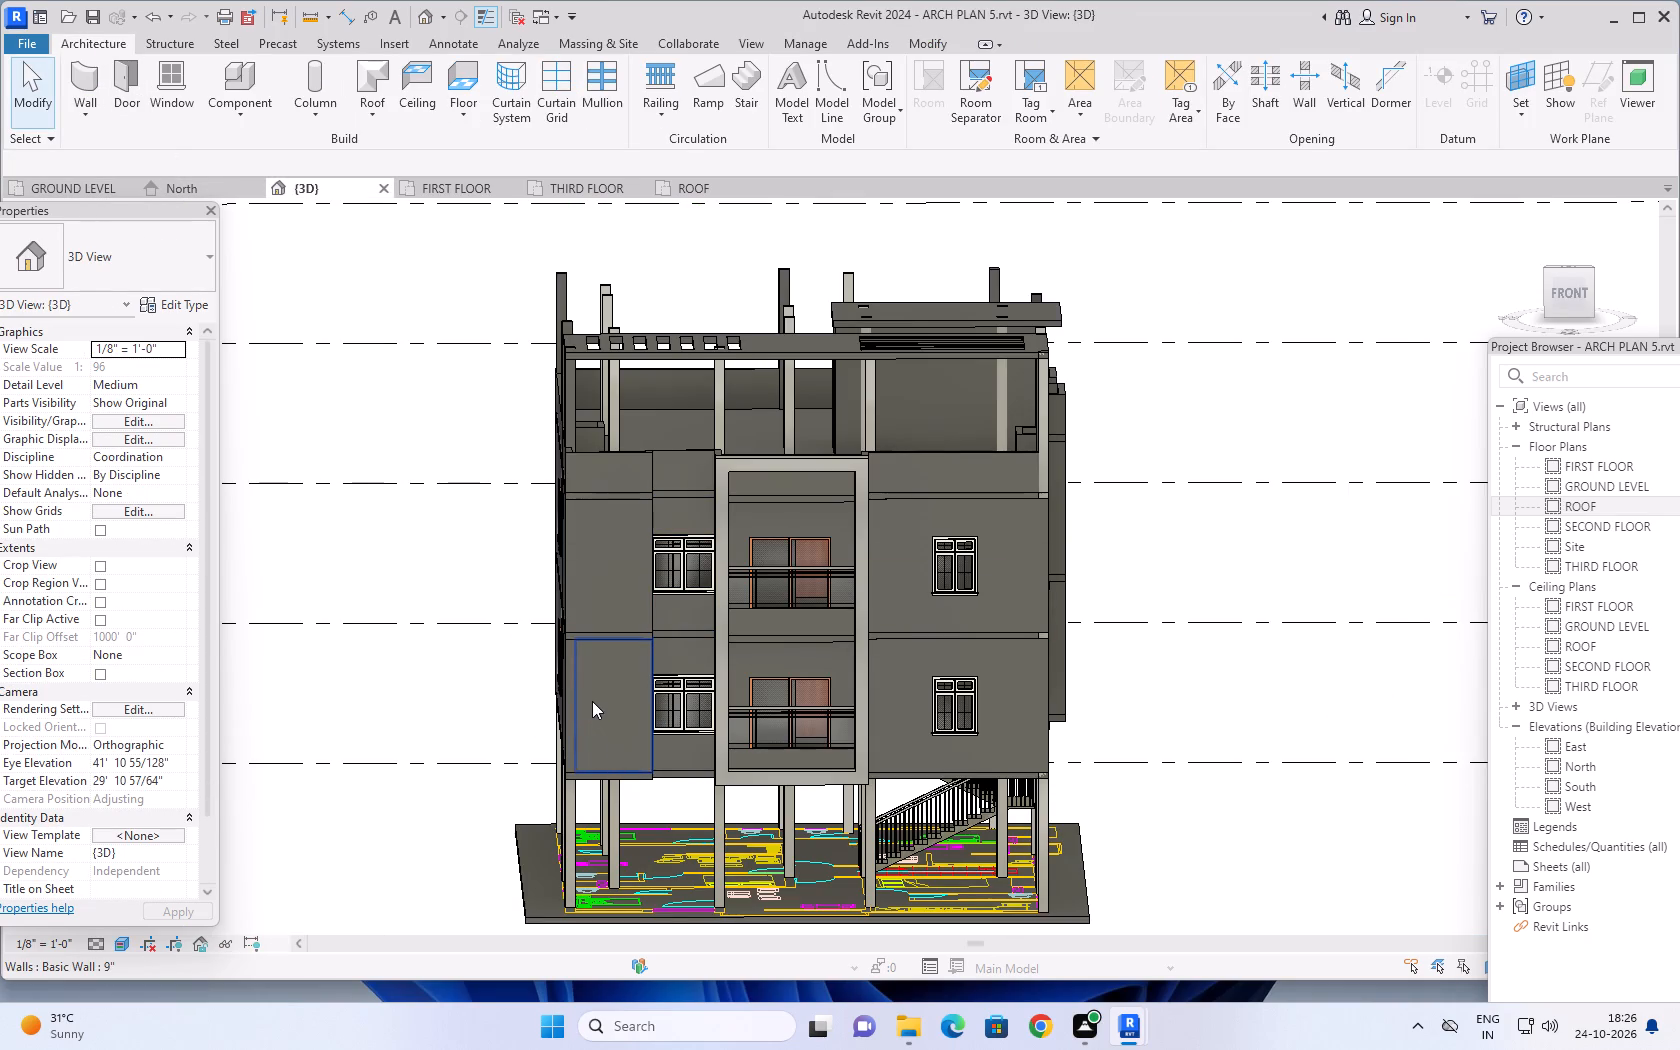
{"action": "scroll", "coordinate": [595, 697], "scroll_direction": "up", "scroll_amount": 5}
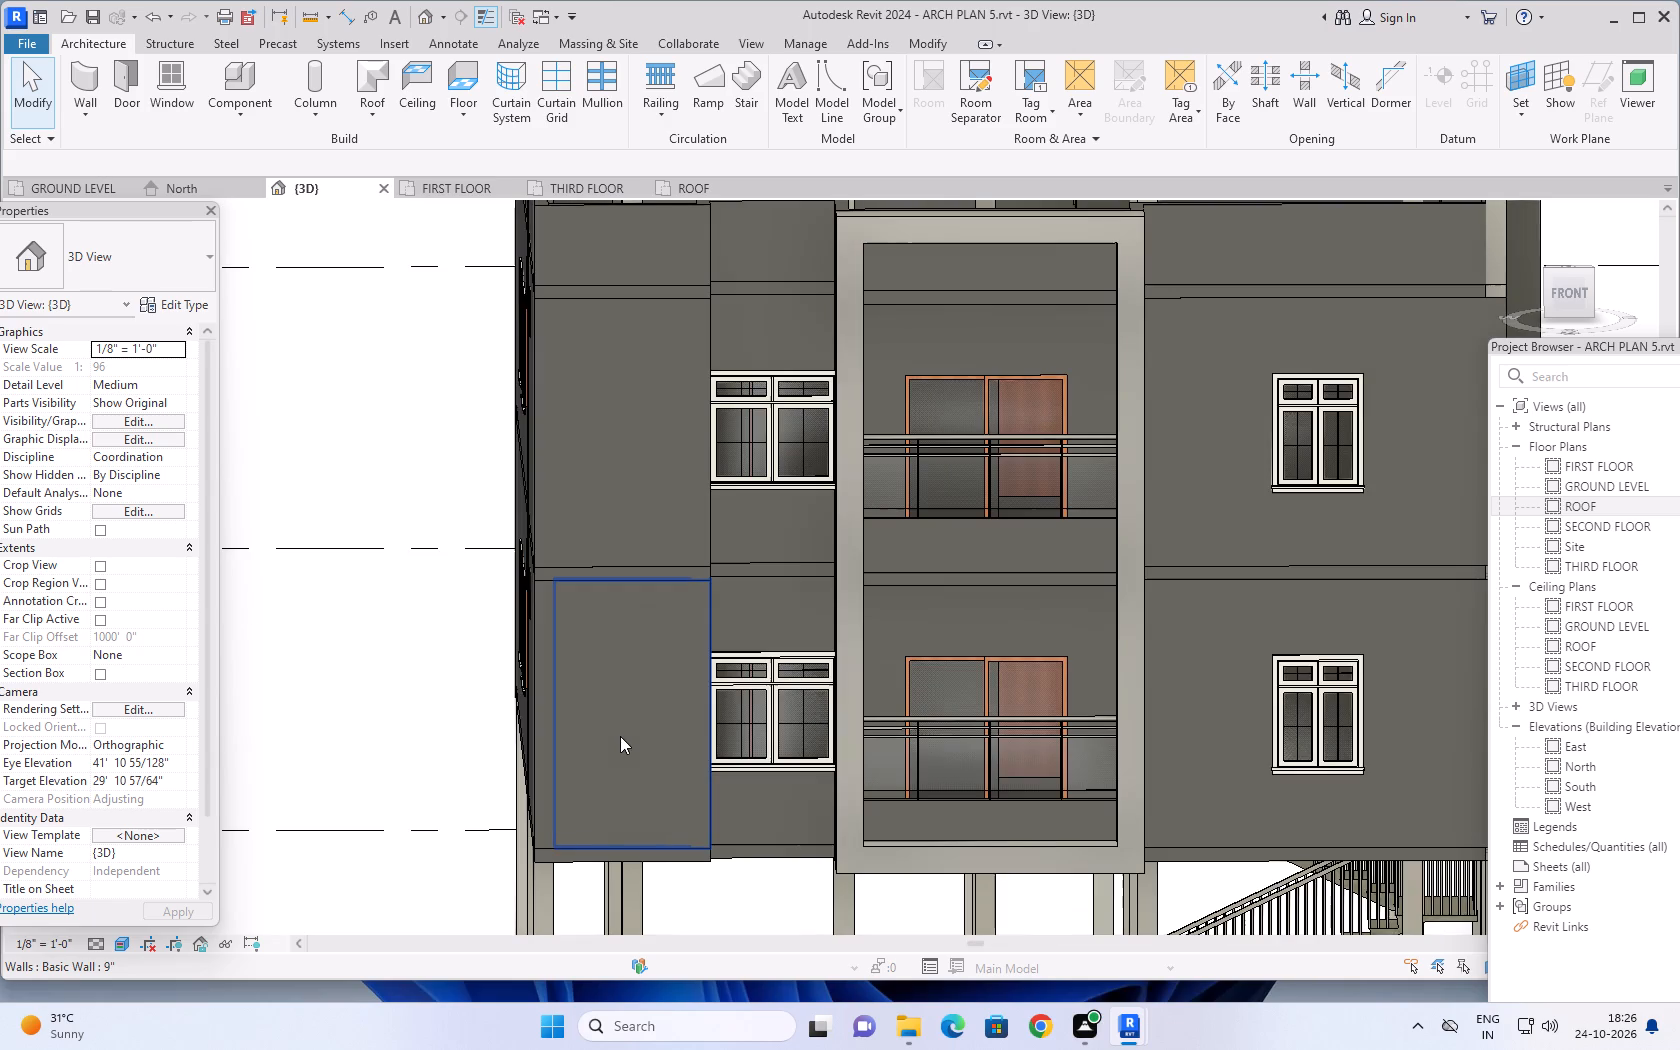
{"action": "left_click", "coordinate": [620, 736]}
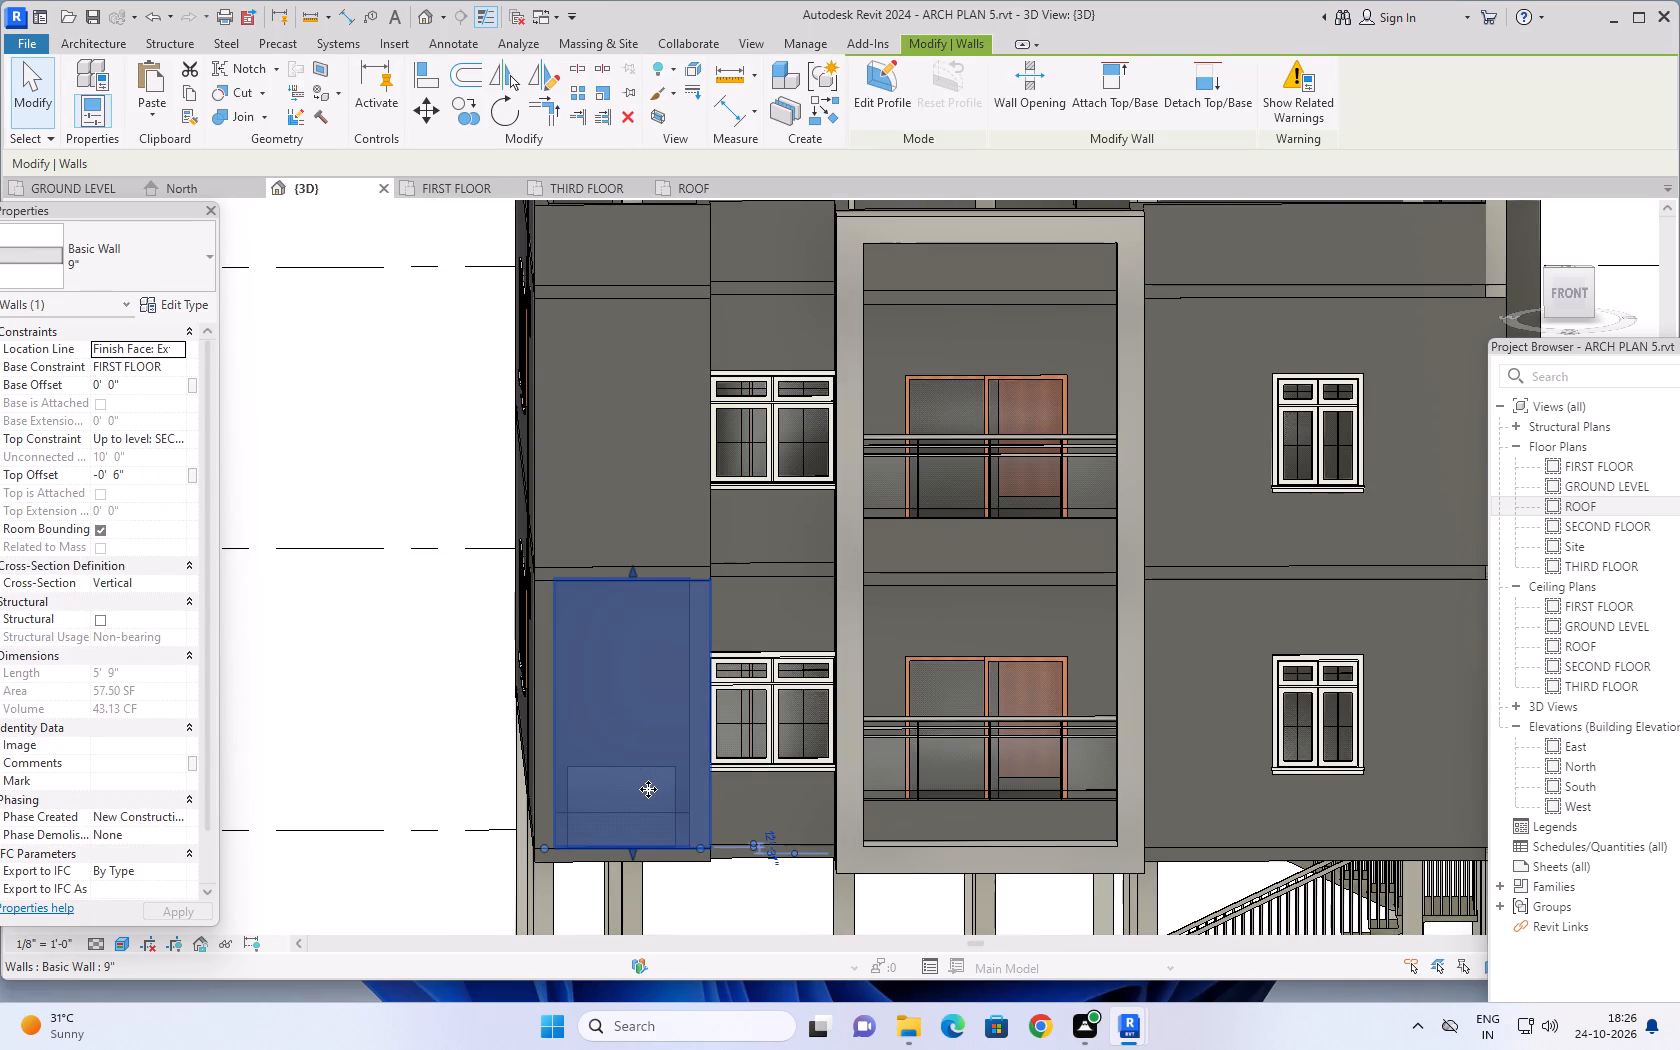
{"action": "middle_click_drag", "start_coordinate": [654, 780], "coordinate": [641, 797], "text": "shift"}
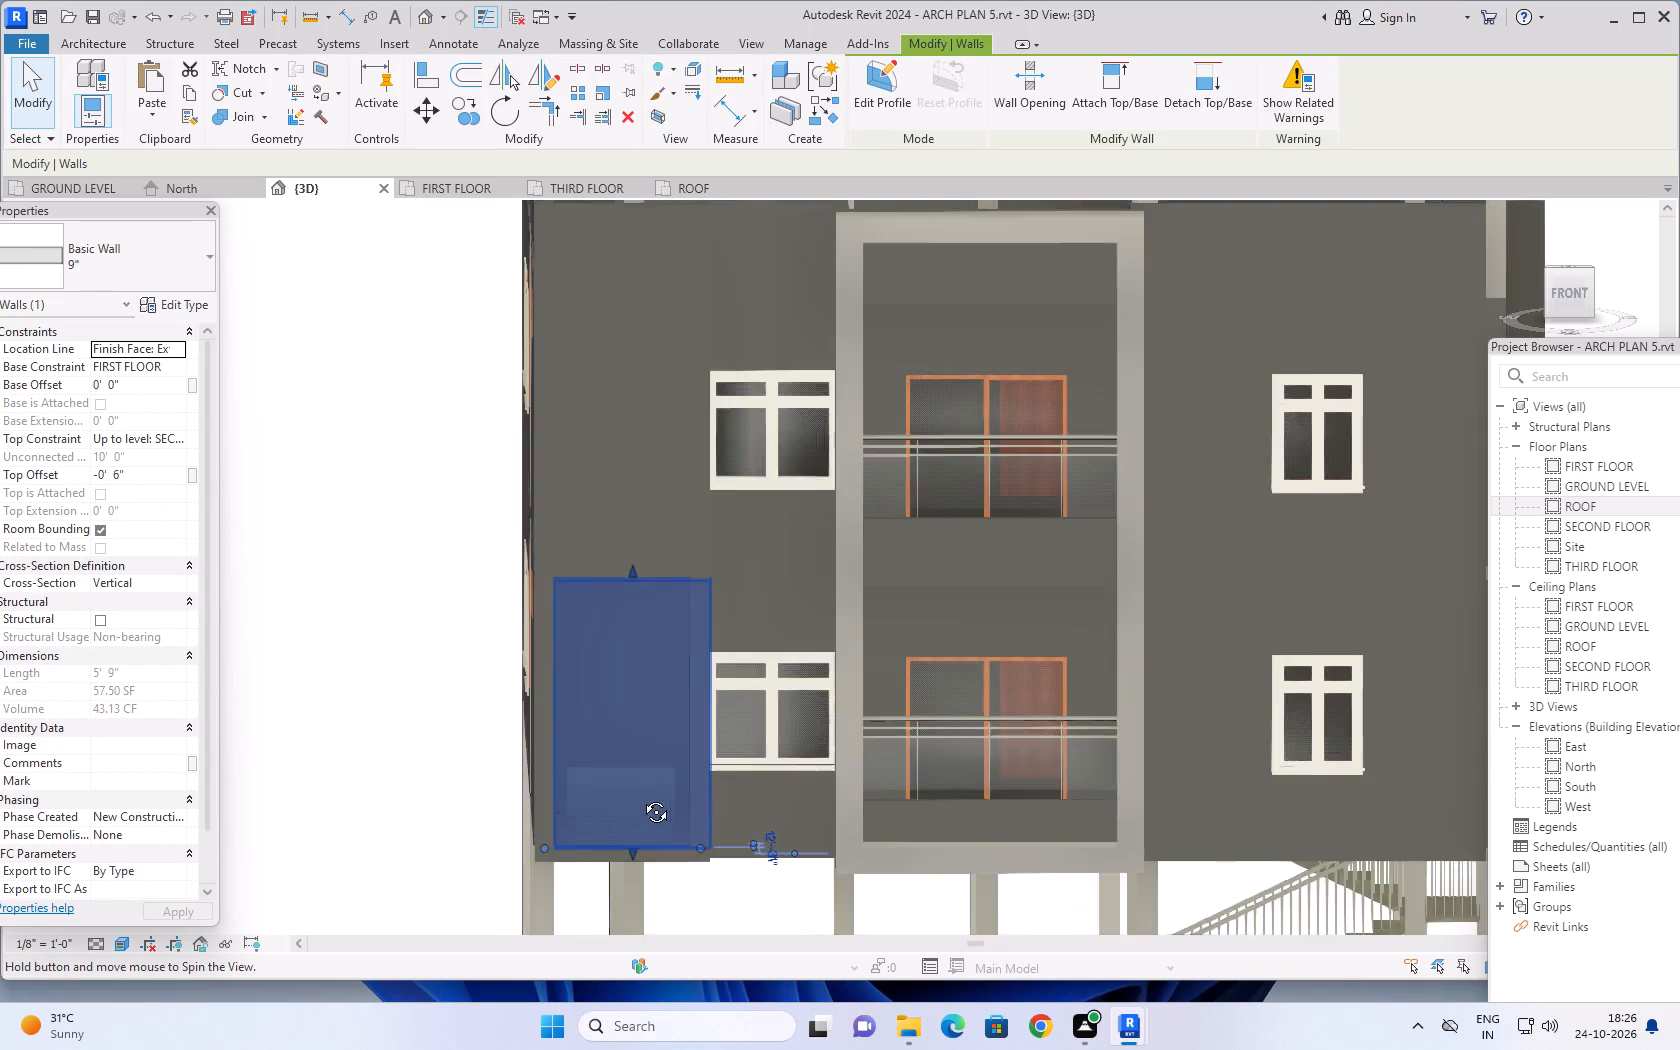
{"action": "middle_click_drag", "start_coordinate": [641, 797], "coordinate": [573, 827], "text": "shift"}
{"action": "scroll", "coordinate": [614, 790], "scroll_direction": "up", "scroll_amount": 5}
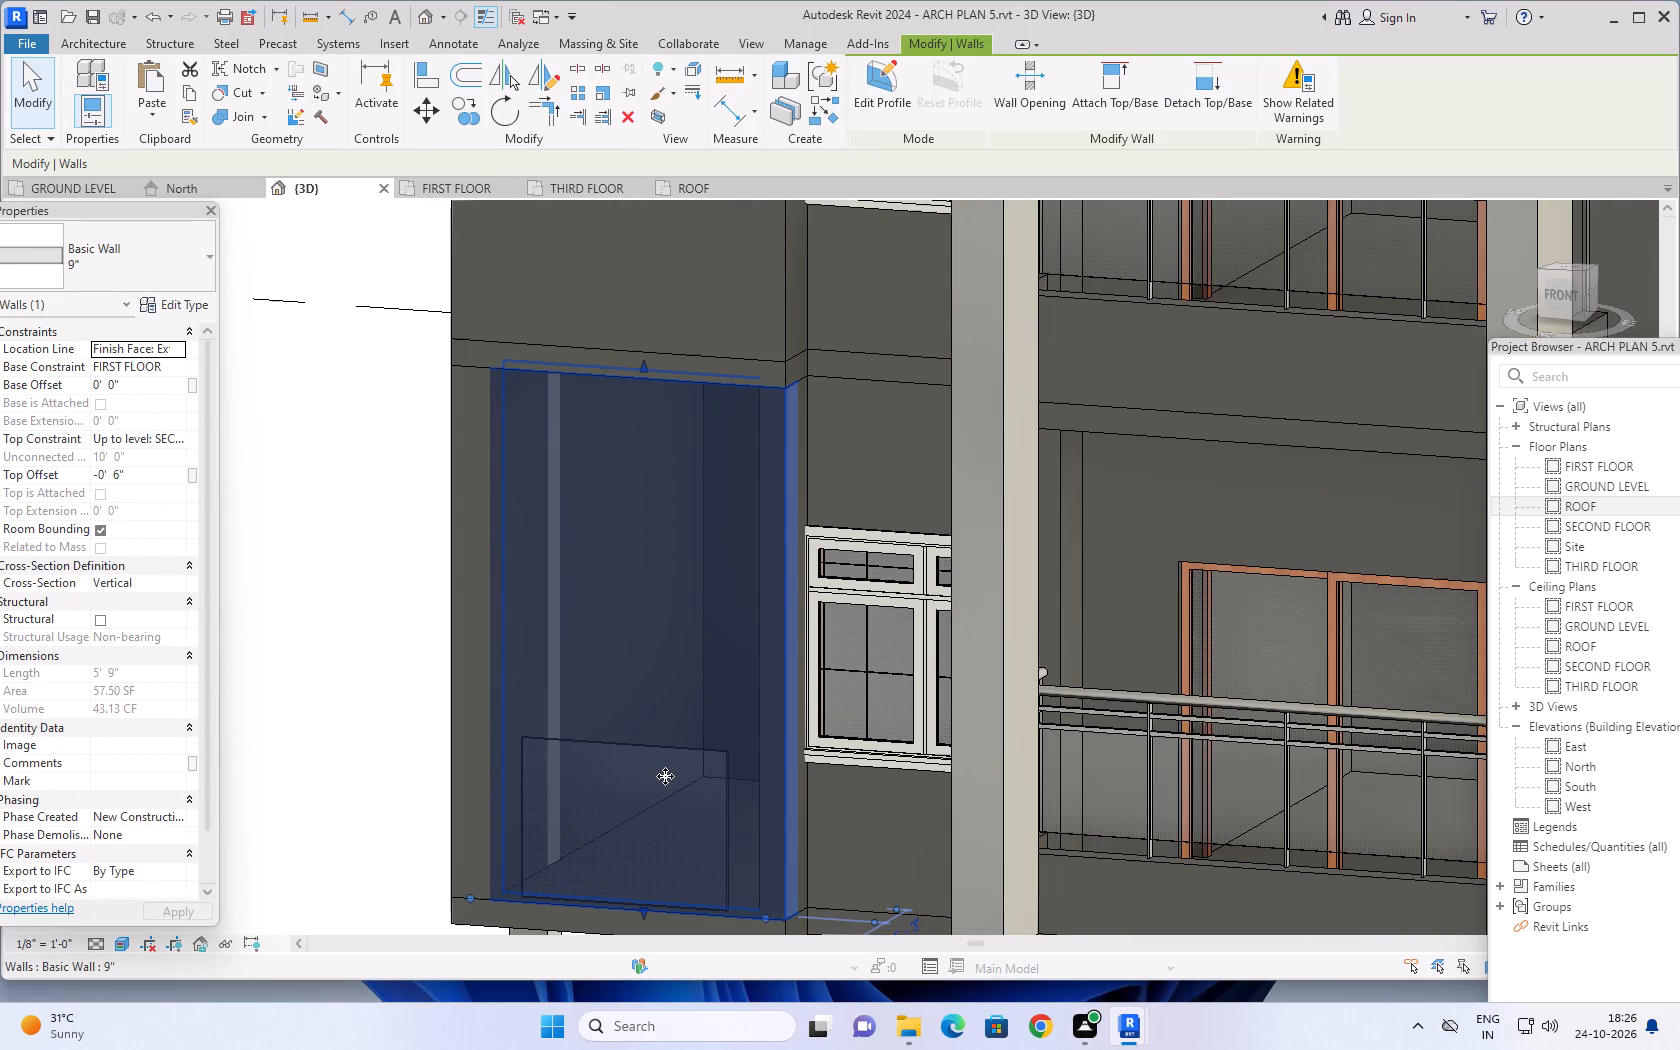
{"action": "left_click", "coordinate": [672, 760]}
{"action": "key", "text": "Escape"}
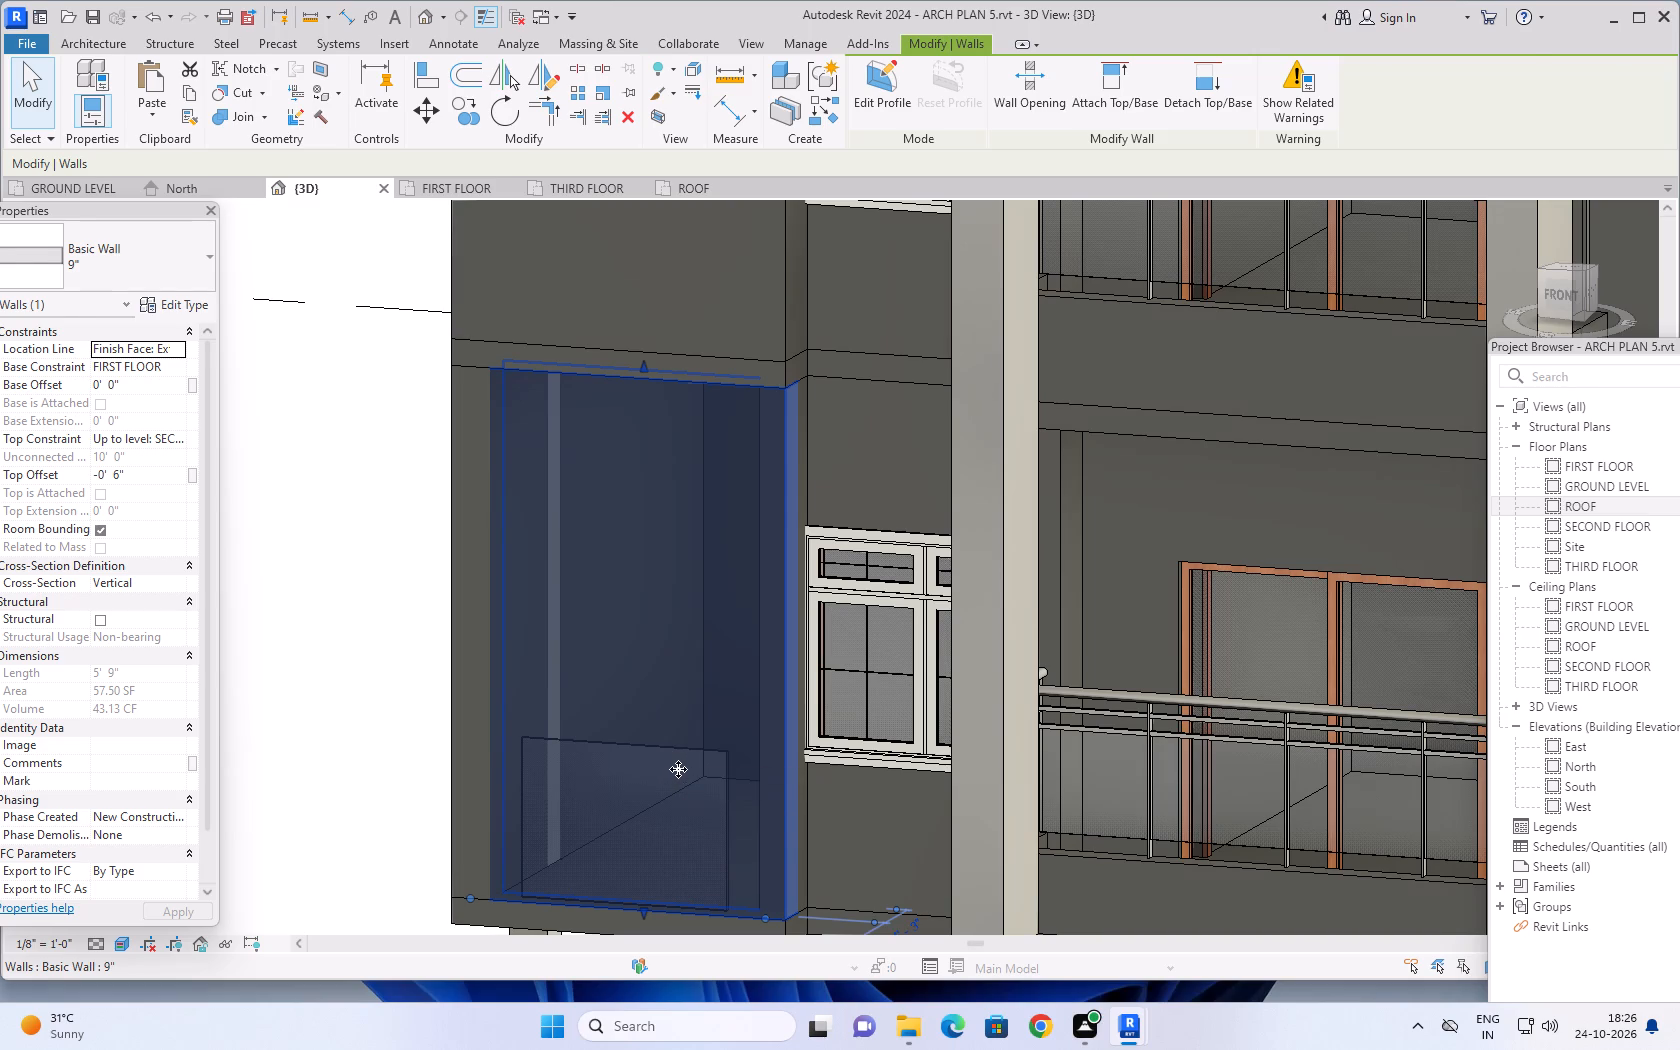
{"action": "scroll", "coordinate": [617, 658], "scroll_direction": "down", "scroll_amount": 4}
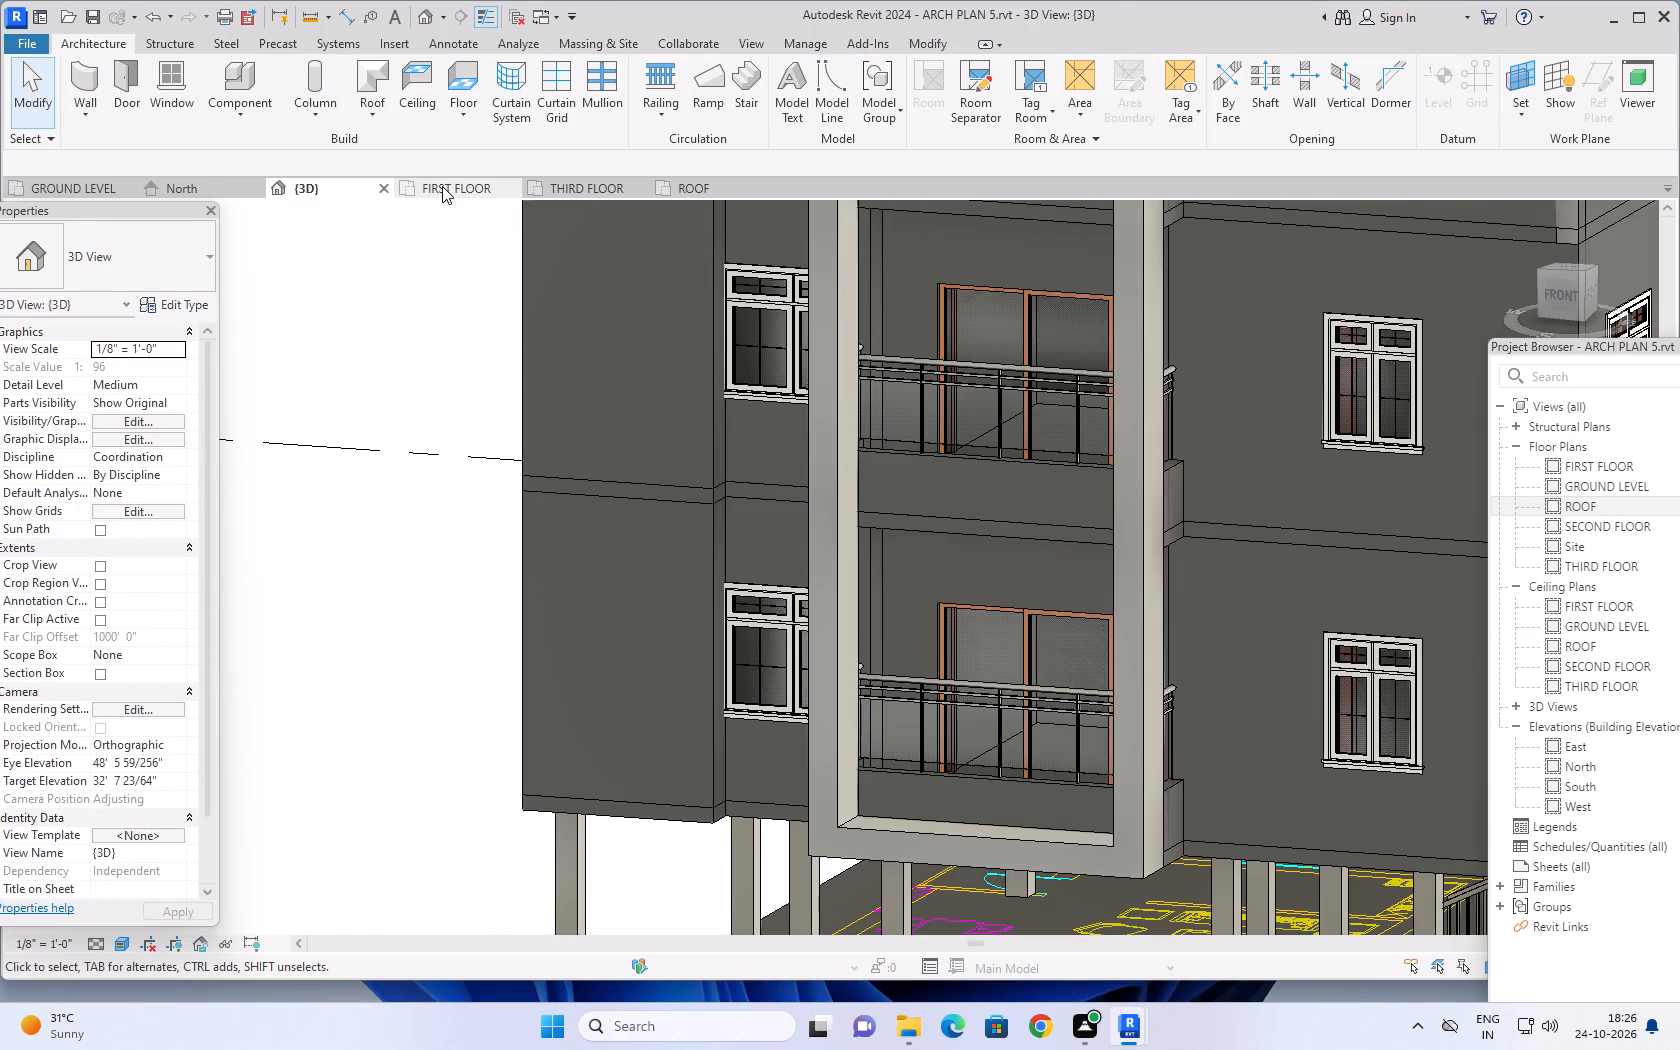
Undo the last two changes to remove the curtain wall from the first-floor front-left wall, and check that wall in the 3D view.
{"action": "left_click", "coordinate": [442, 186]}
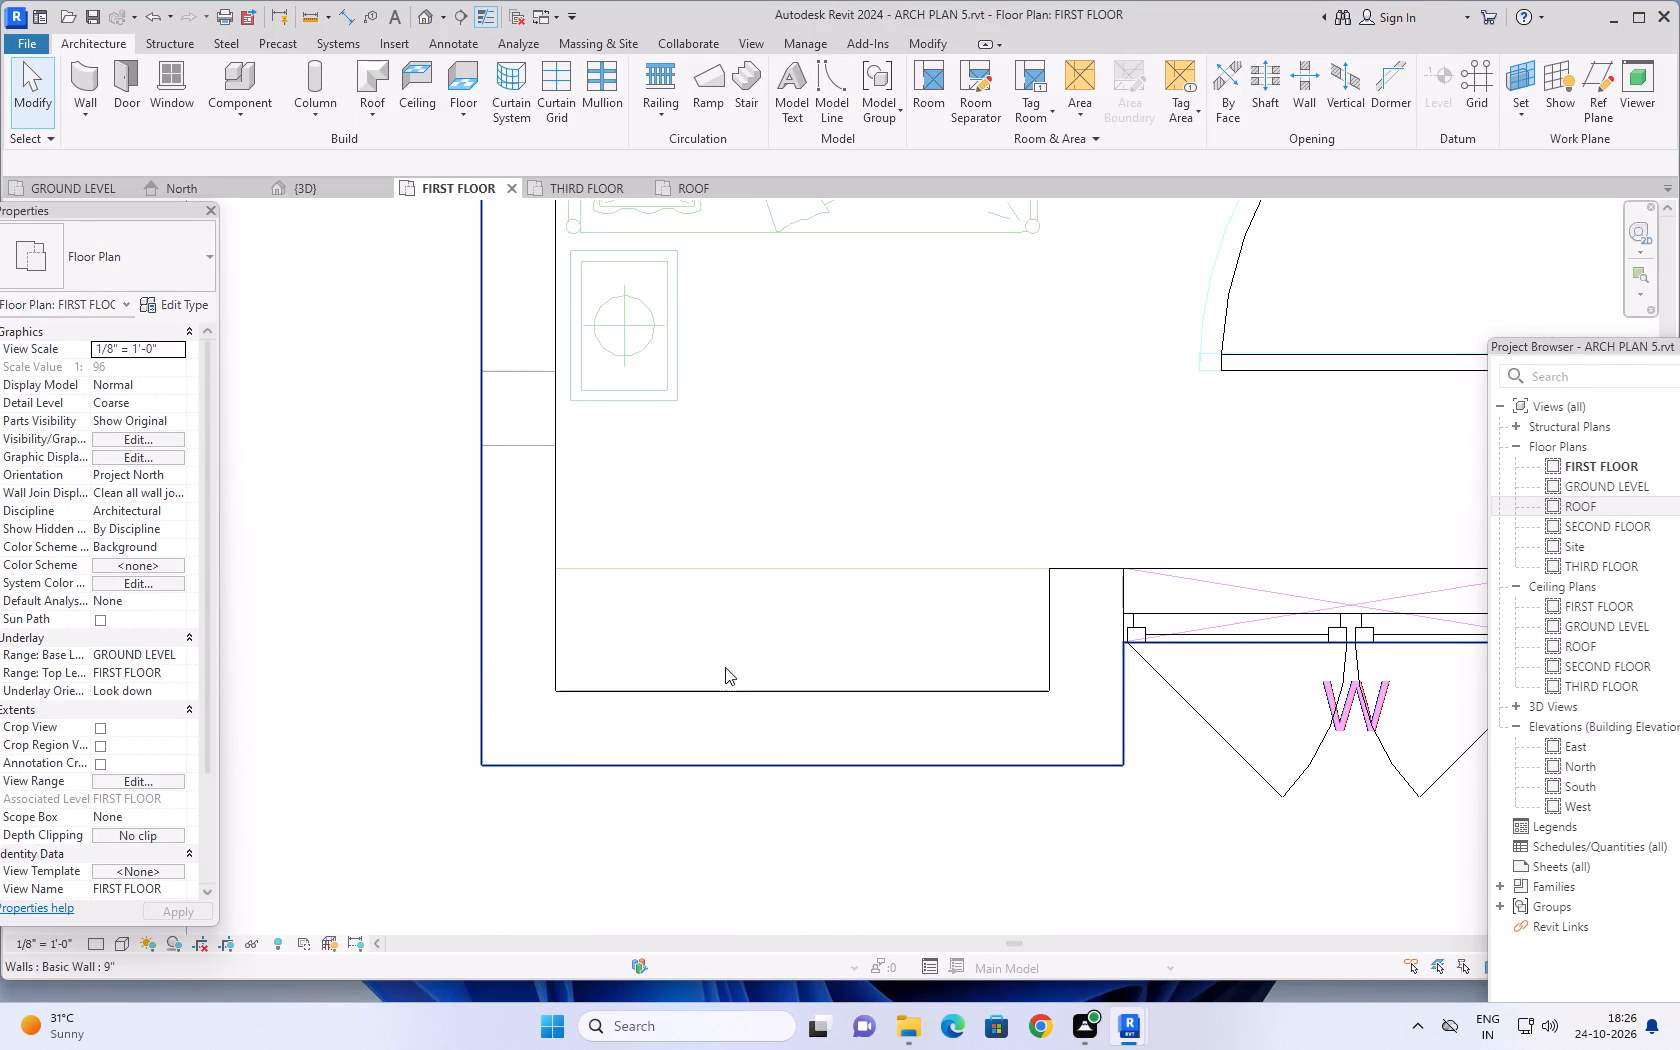
{"action": "left_click", "coordinate": [737, 710]}
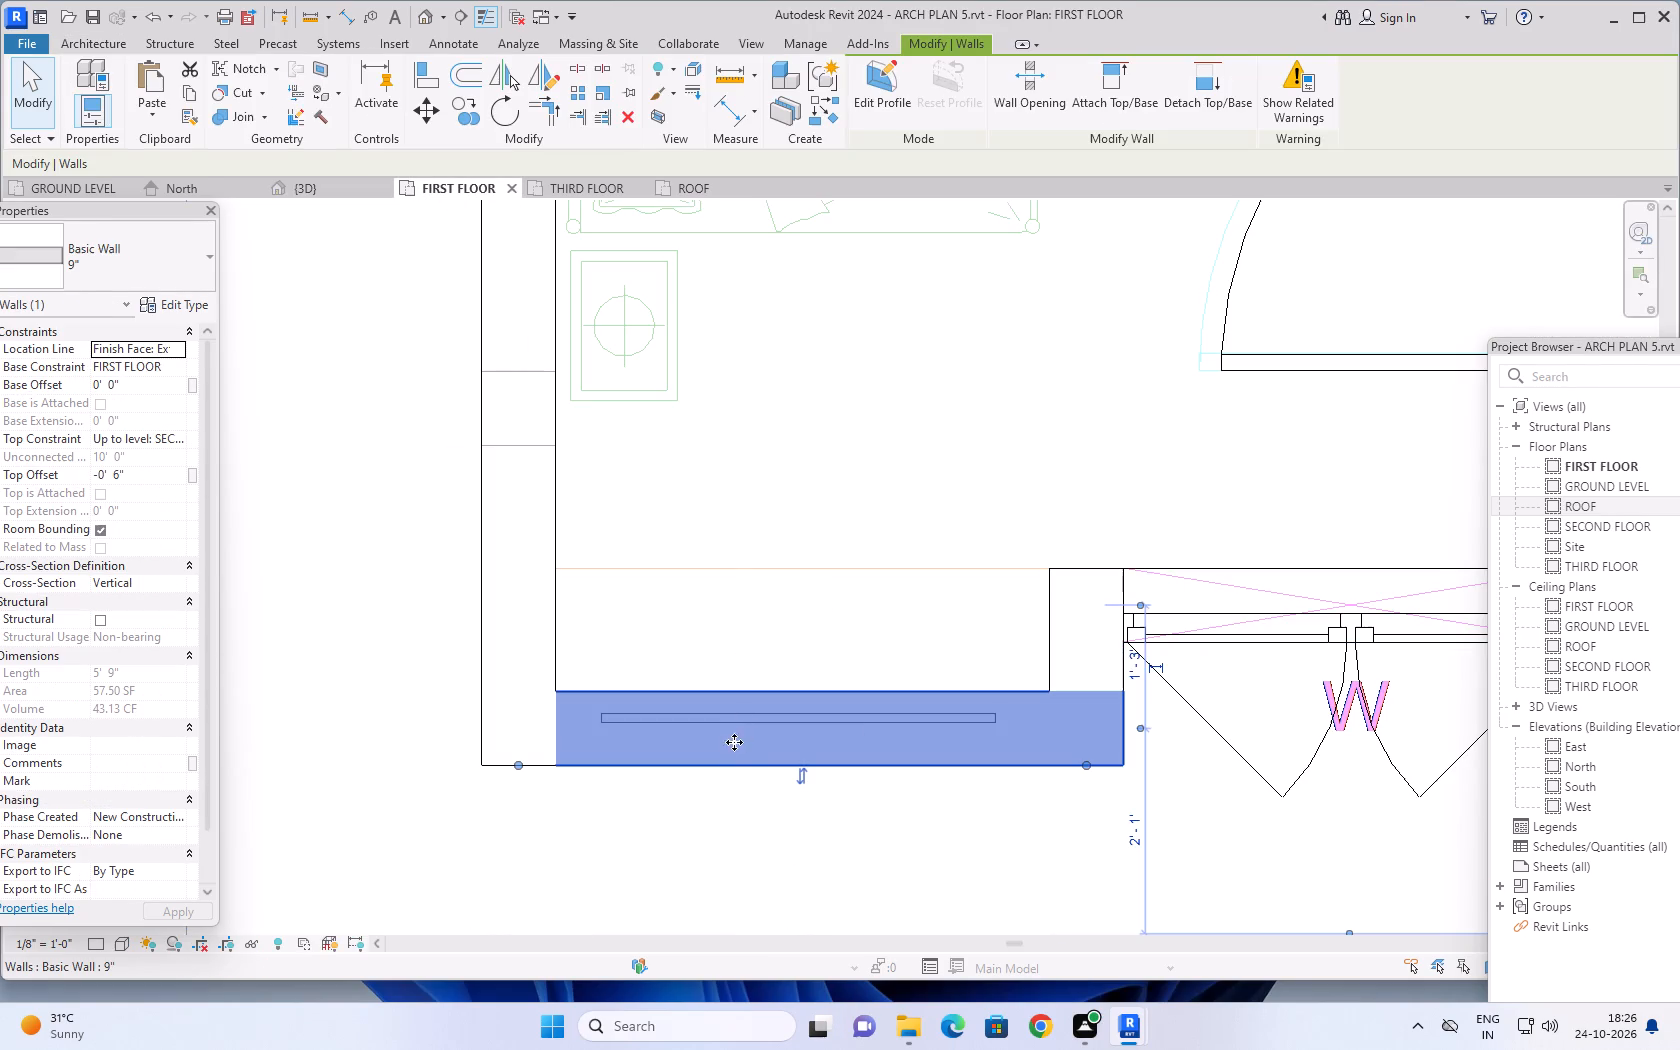
{"action": "key", "text": "Escape"}
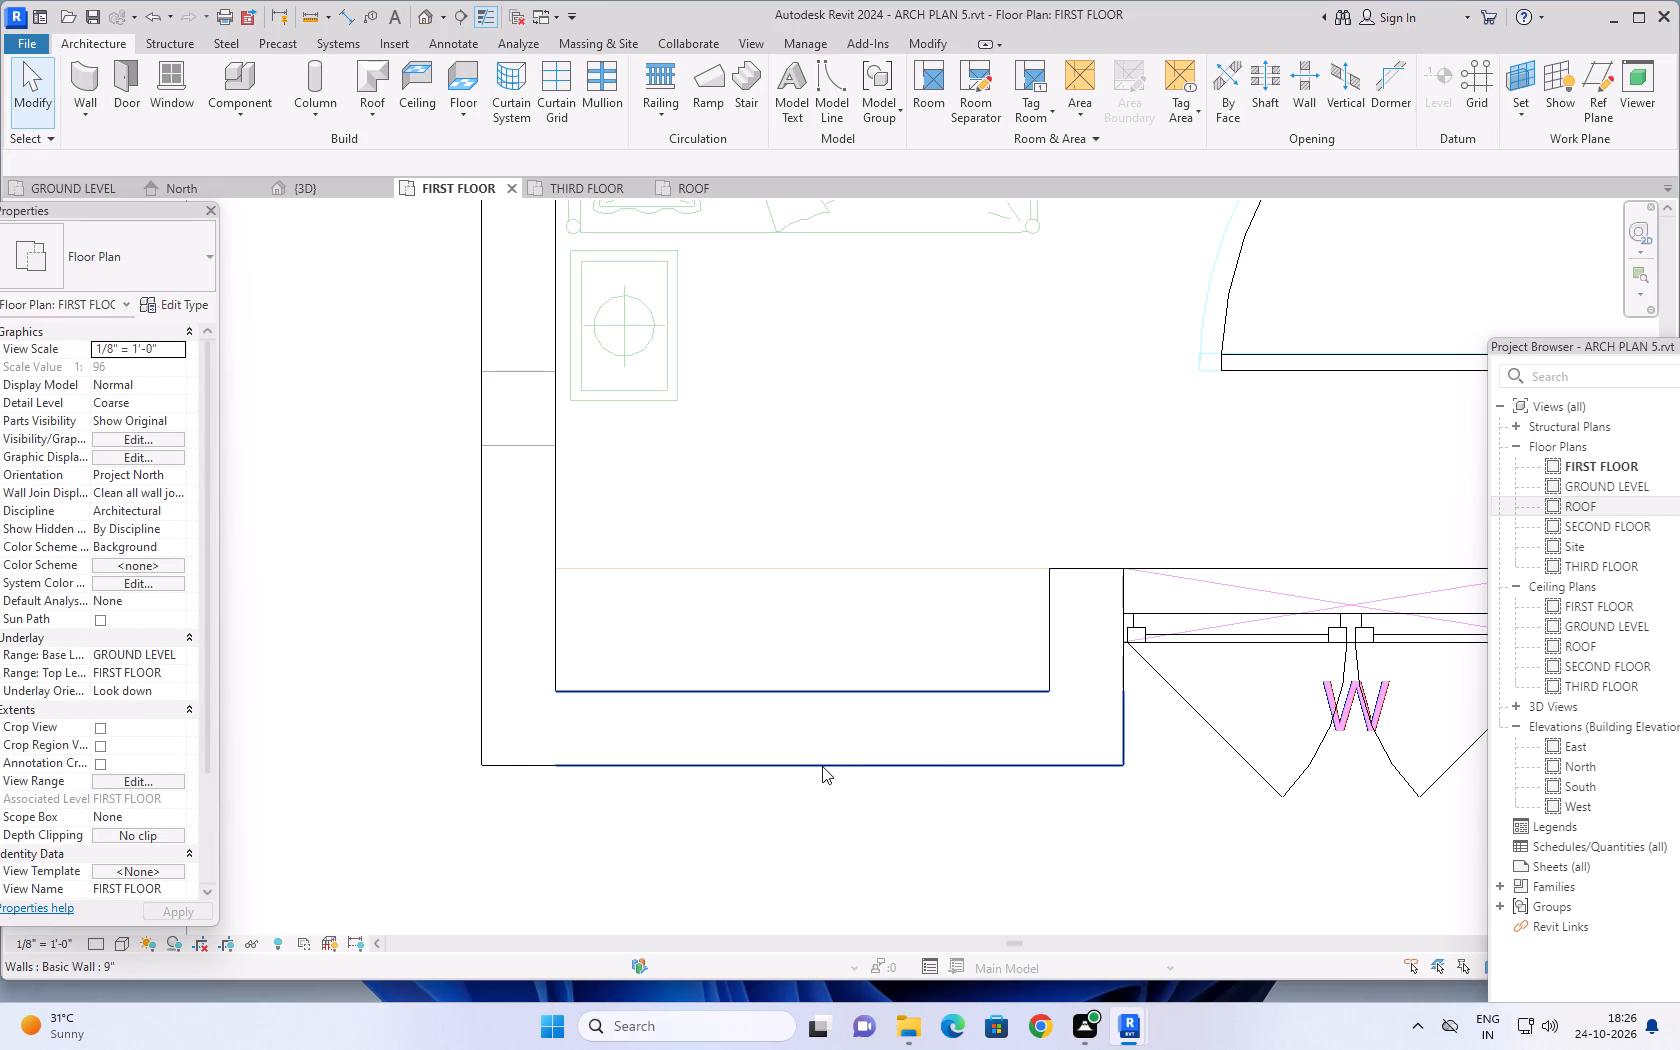
{"action": "key", "text": "ctrl+z"}
{"action": "key", "text": "ctrl+z"}
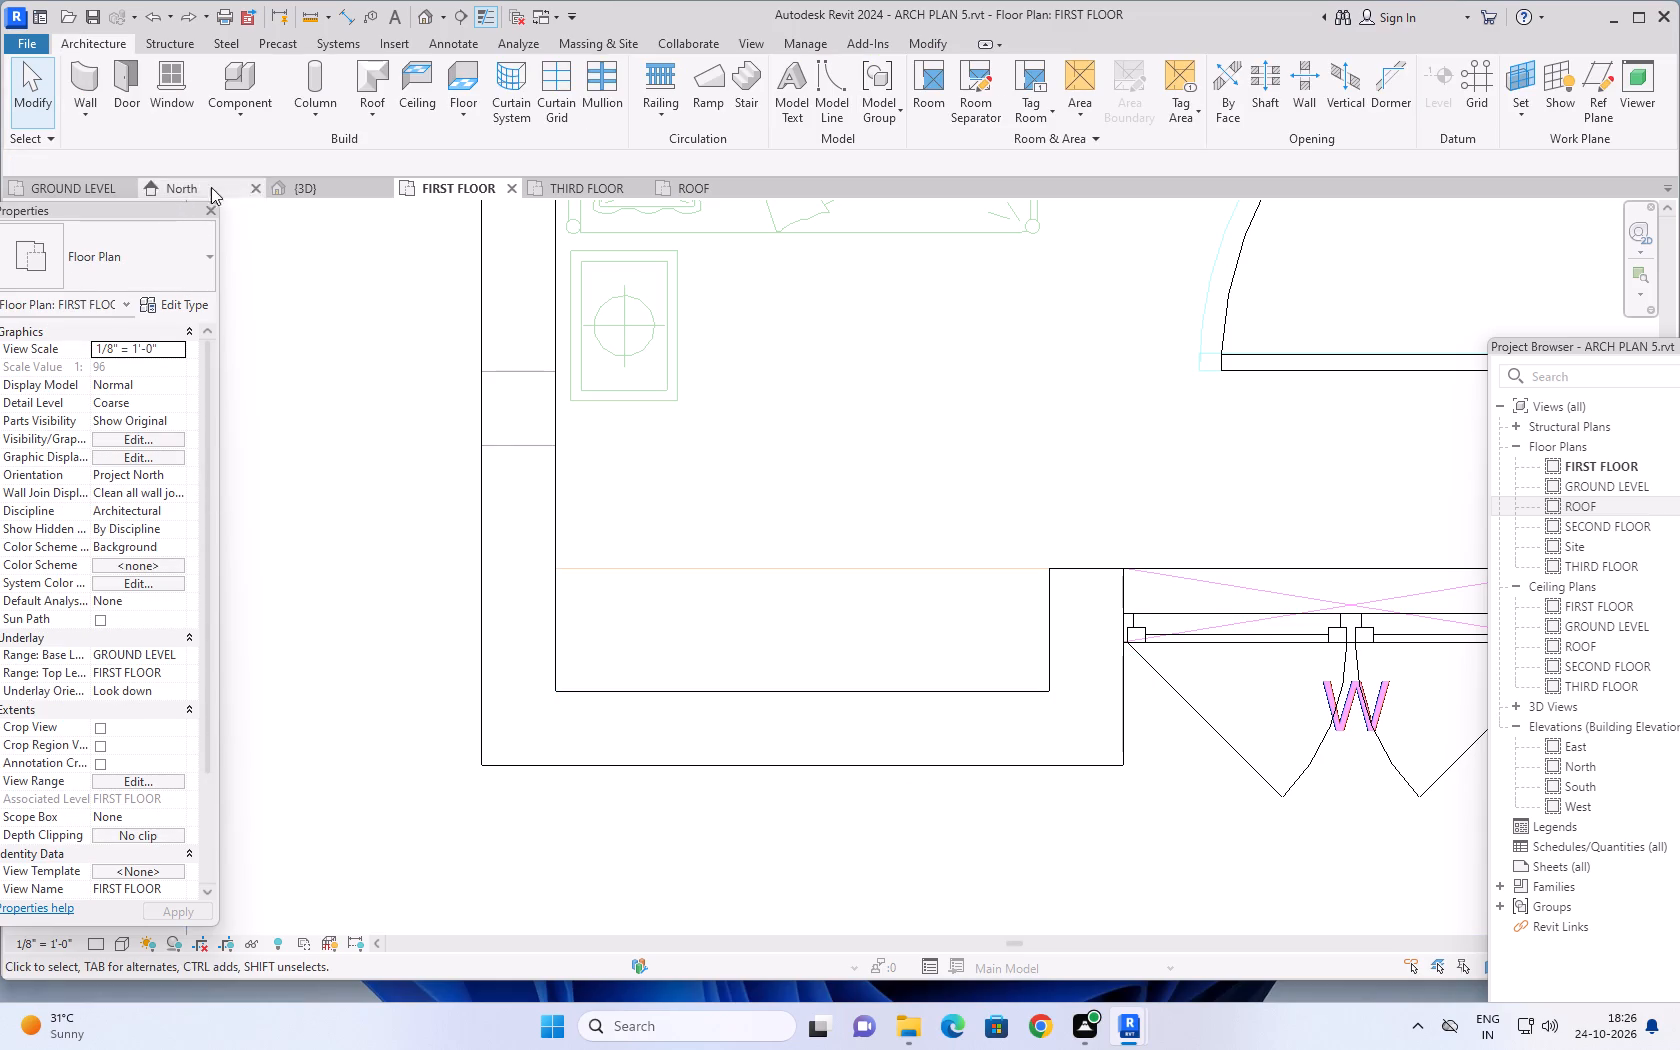
{"action": "left_click", "coordinate": [305, 185]}
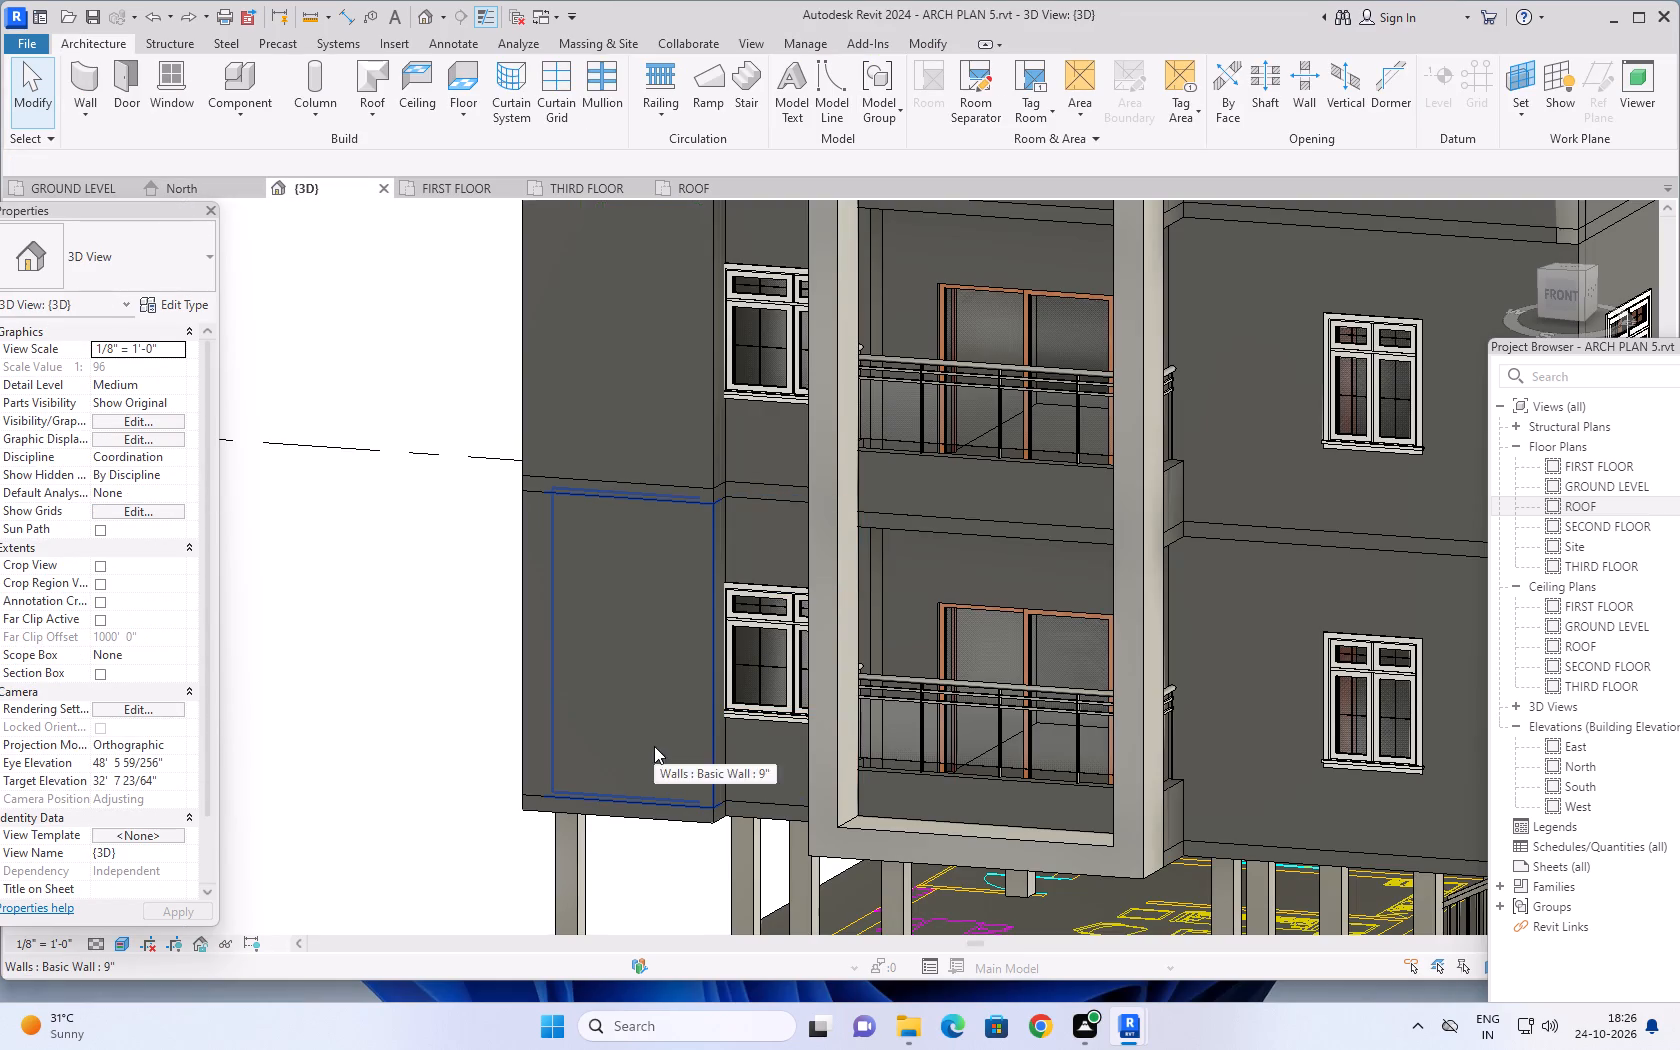
{"action": "left_click", "coordinate": [654, 746]}
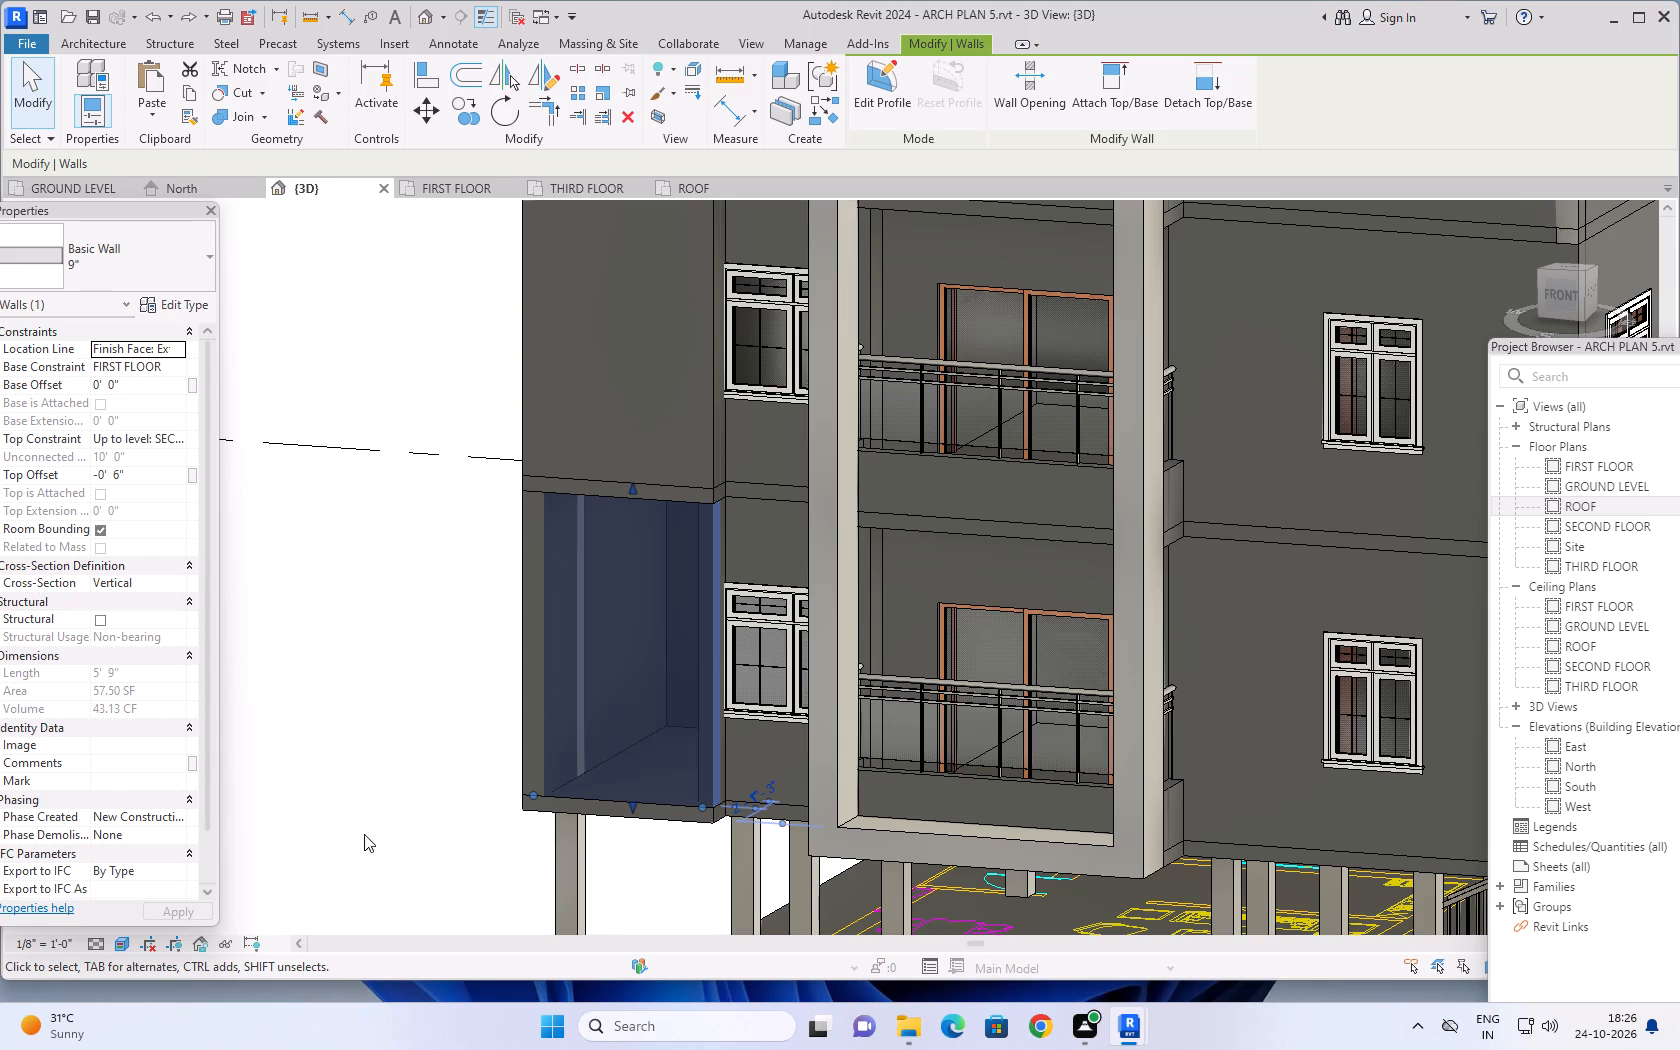
{"action": "middle_click_drag", "start_coordinate": [352, 843], "coordinate": [477, 846], "text": "shift"}
{"action": "key", "text": "Escape"}
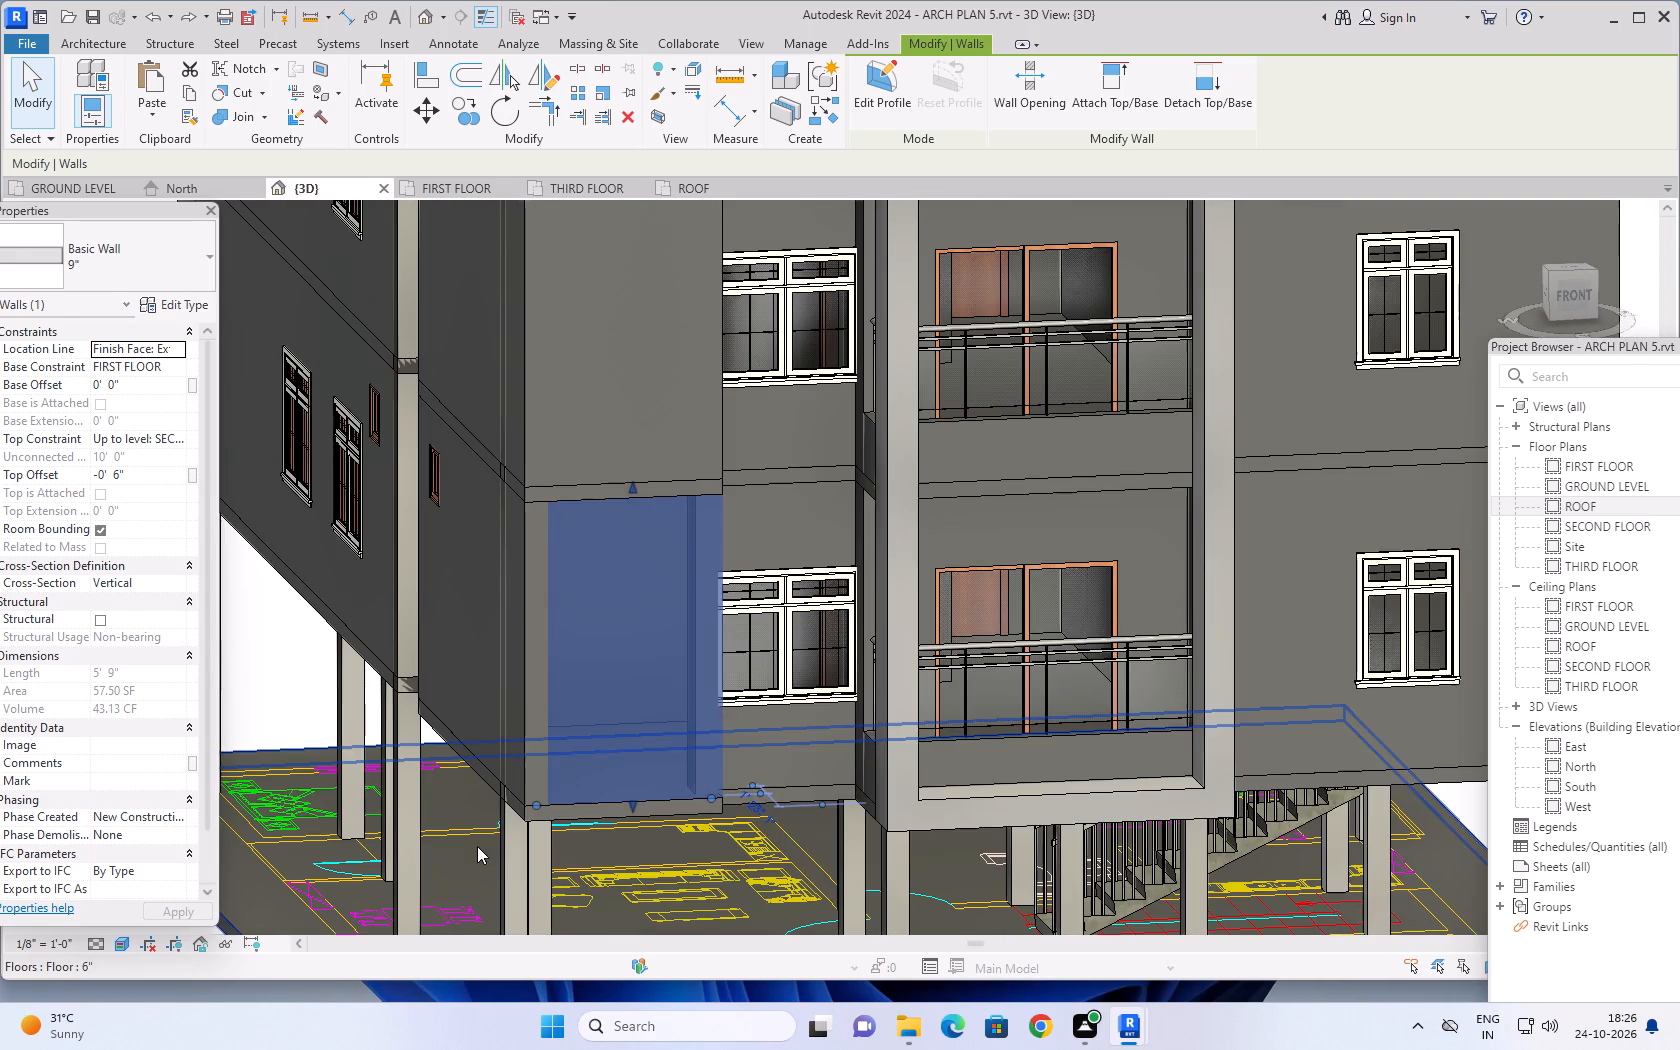
{"action": "key", "text": "Escape"}
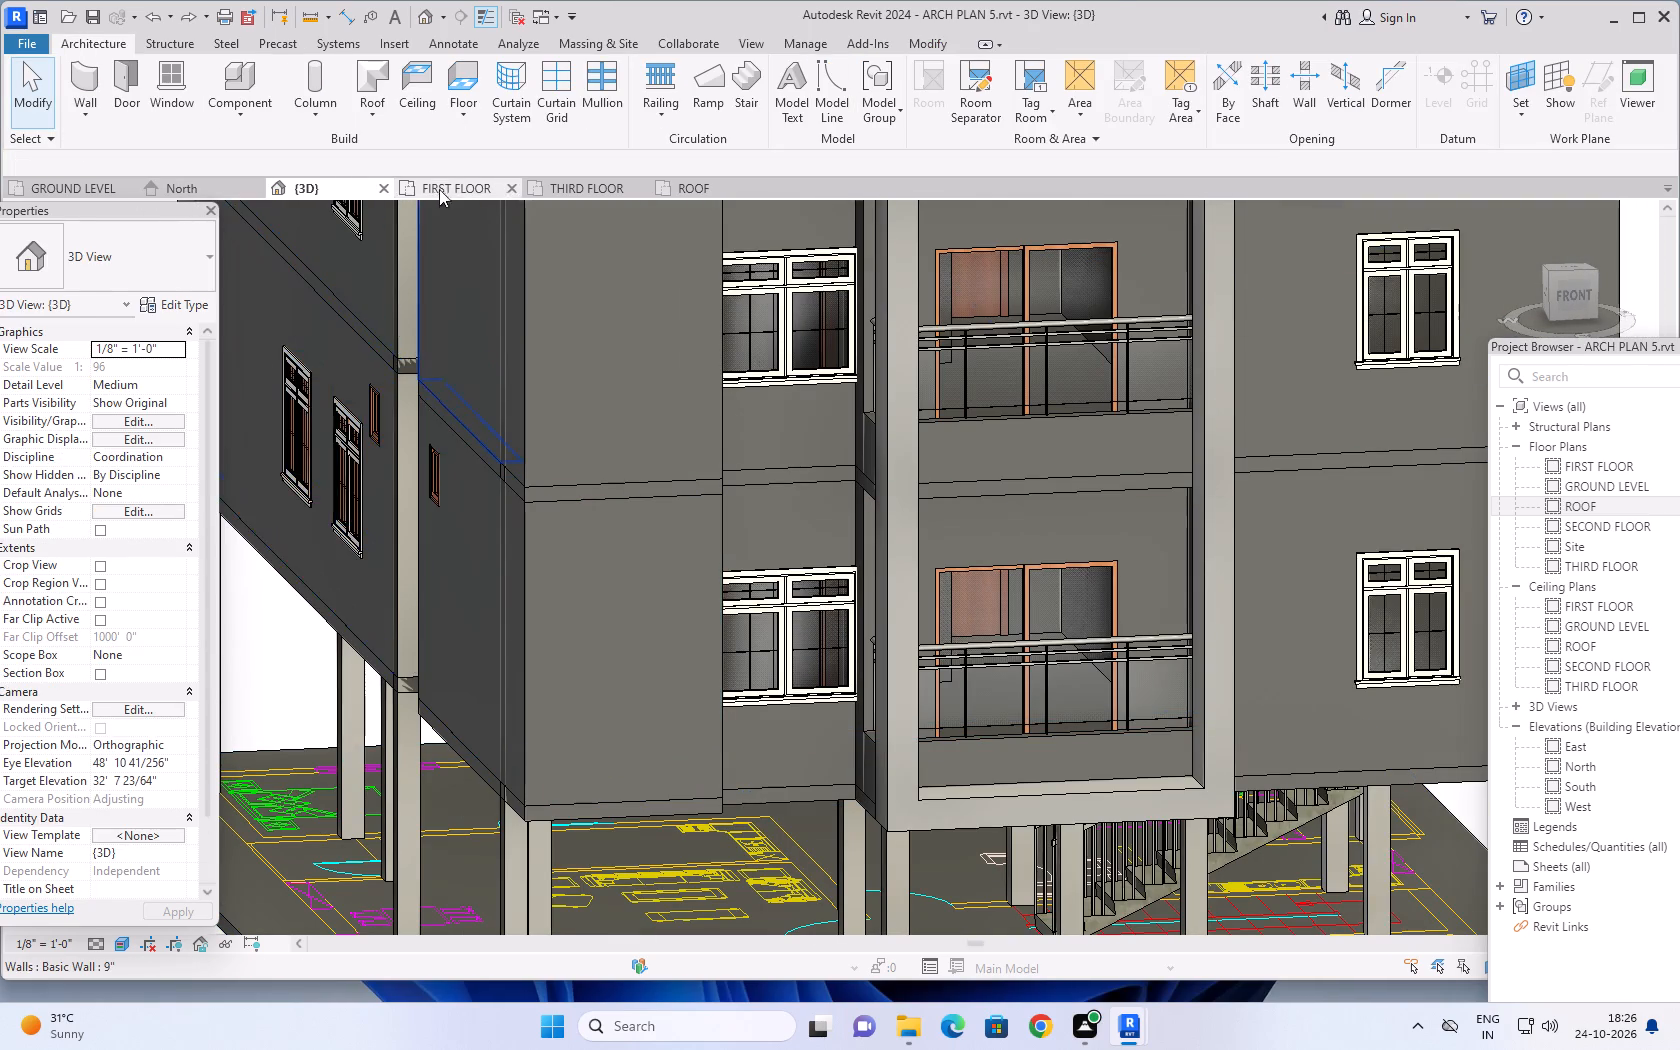
On the FIRST FLOOR plan, draw a Storefront curtain wall about 4'-4" long along the front-left wall's centreline, up to level THIRD FLOOR with 0 top offset.
{"action": "left_click", "coordinate": [442, 188]}
{"action": "scroll", "coordinate": [569, 748], "scroll_direction": "down", "scroll_amount": 1}
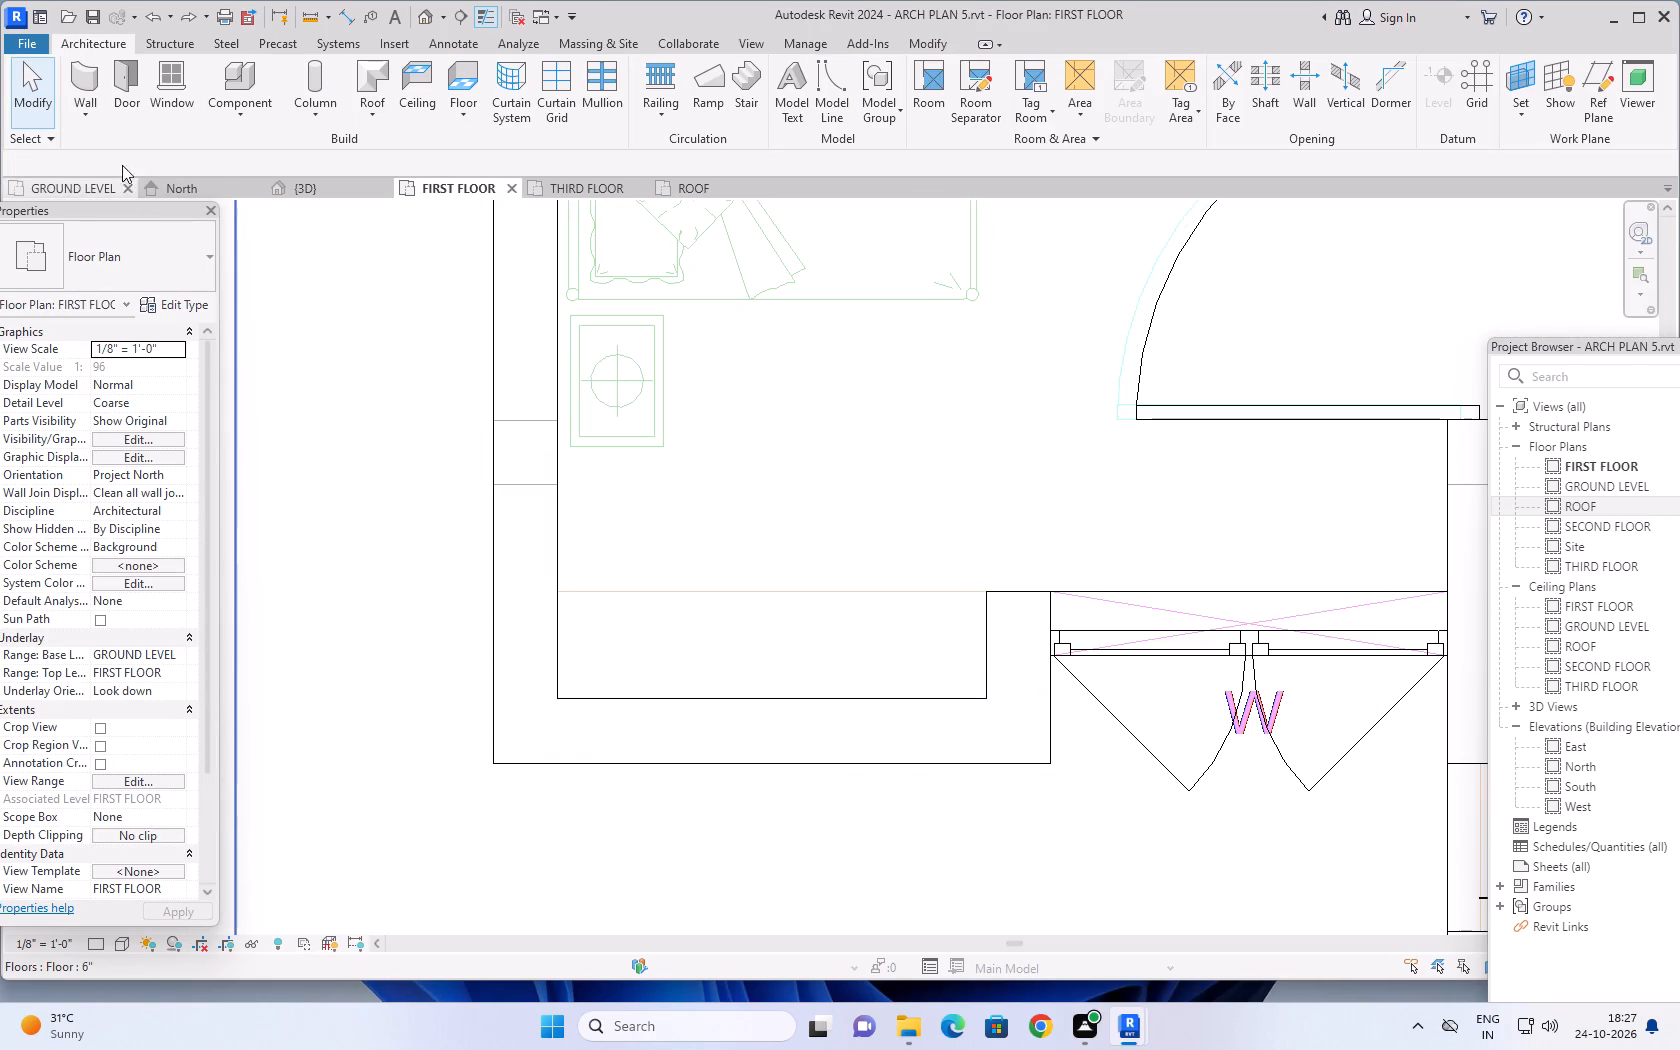
{"action": "left_click", "coordinate": [69, 87]}
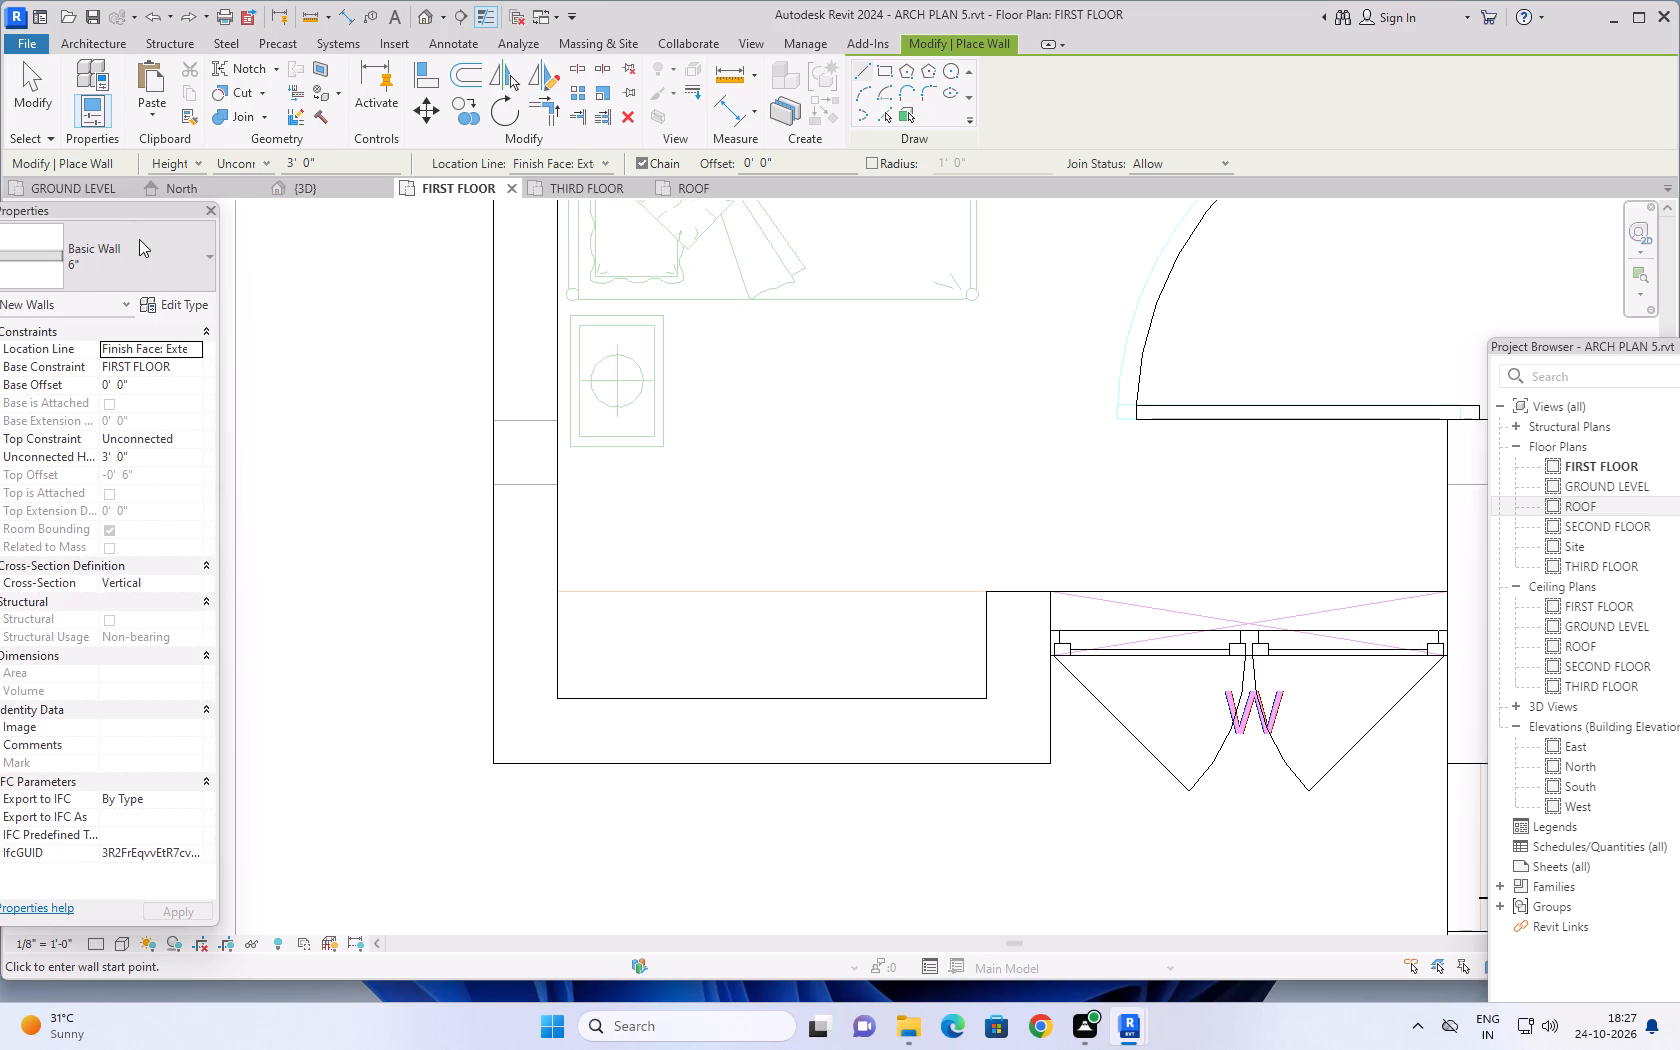
{"action": "left_click", "coordinate": [183, 243]}
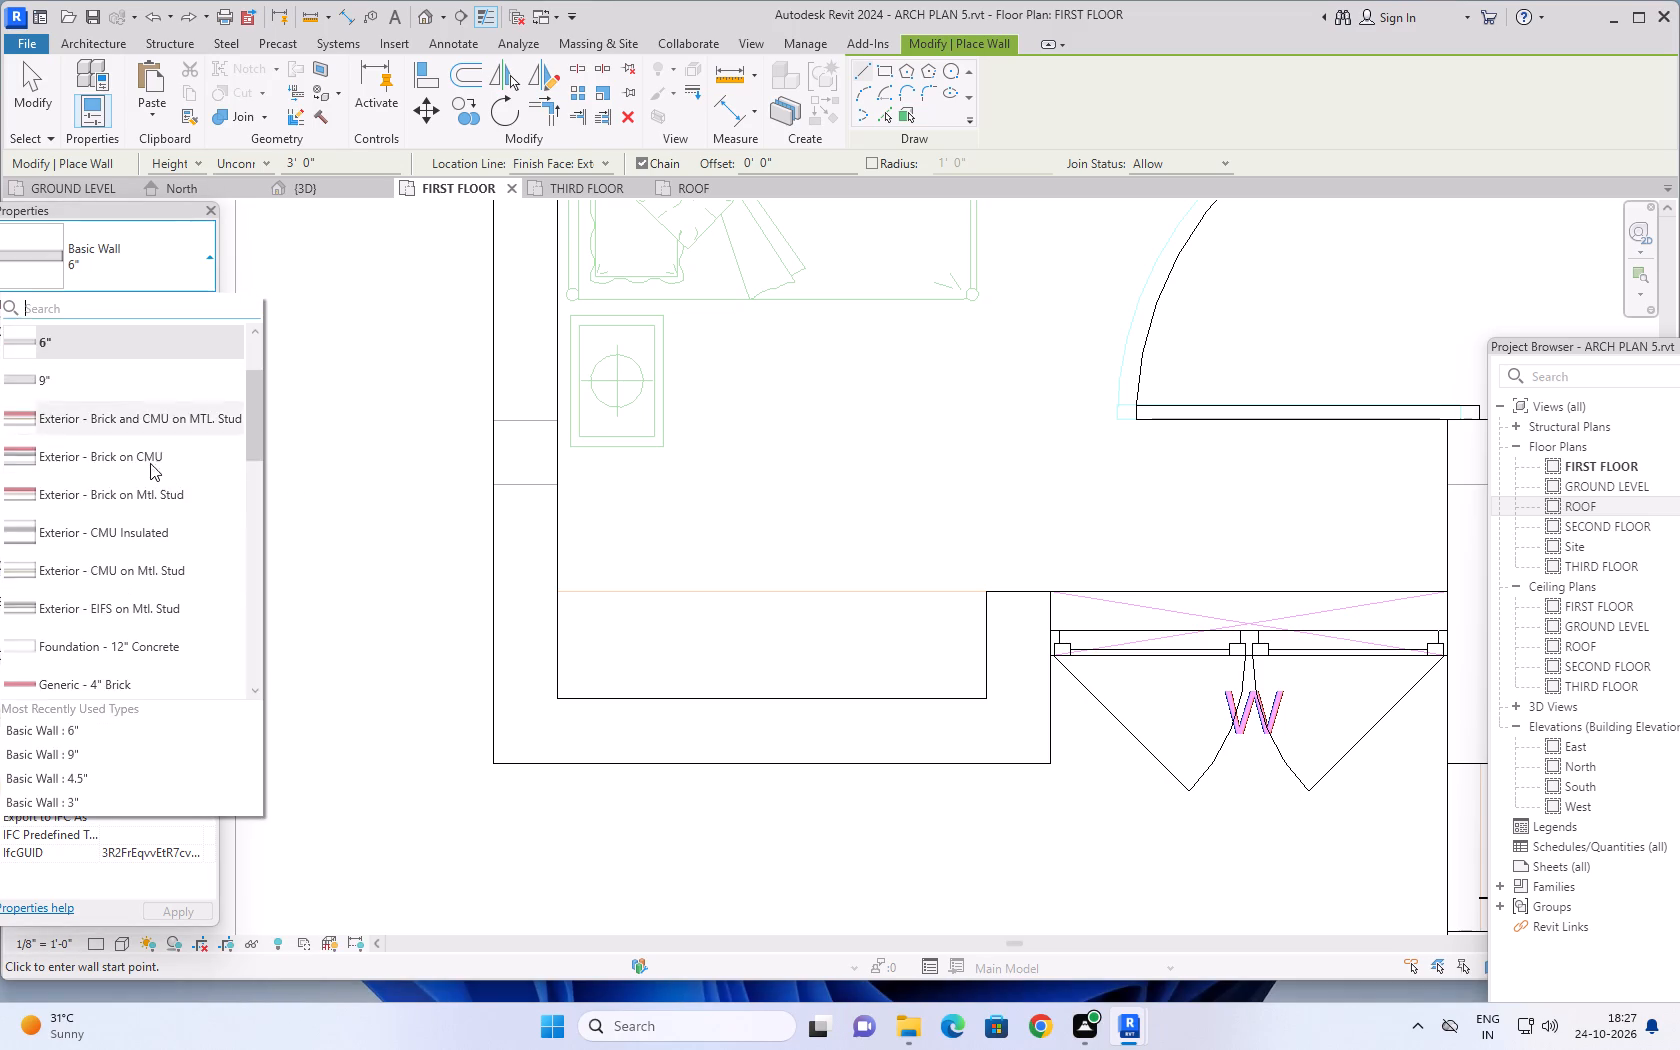
{"action": "scroll", "coordinate": [142, 568], "scroll_direction": "down", "scroll_amount": 15}
{"action": "left_click", "coordinate": [134, 584]}
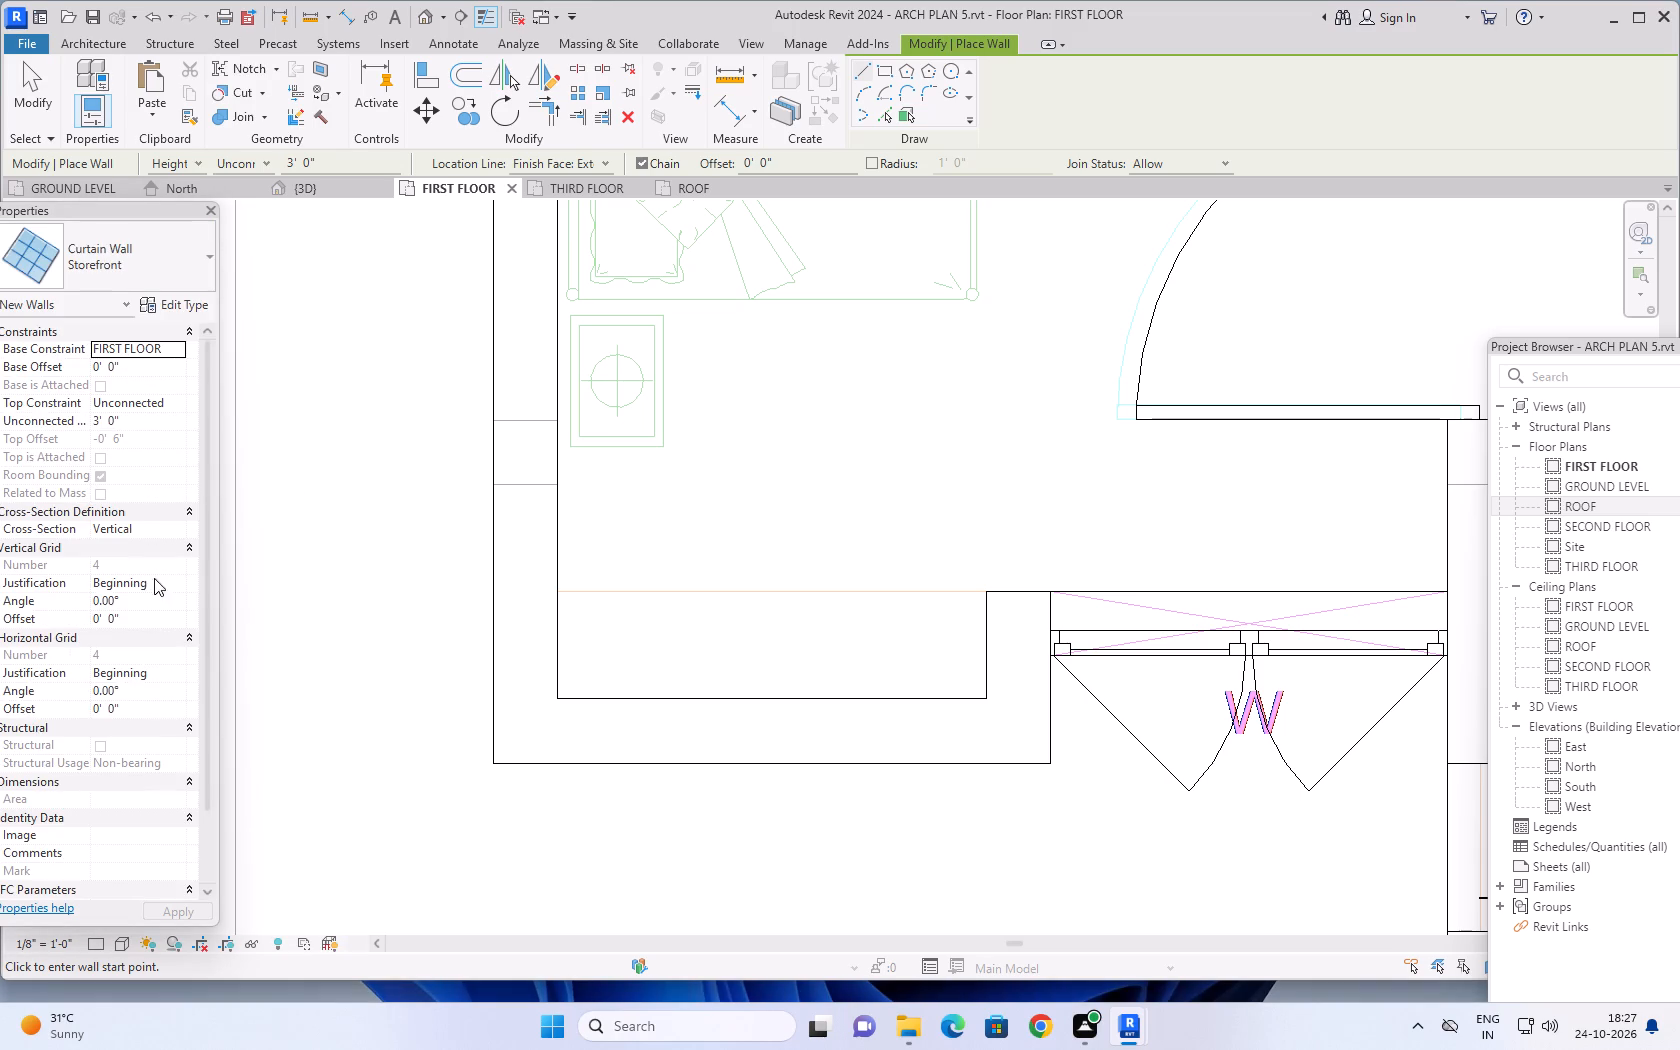
{"action": "left_click", "coordinate": [175, 404]}
{"action": "left_click", "coordinate": [180, 479]}
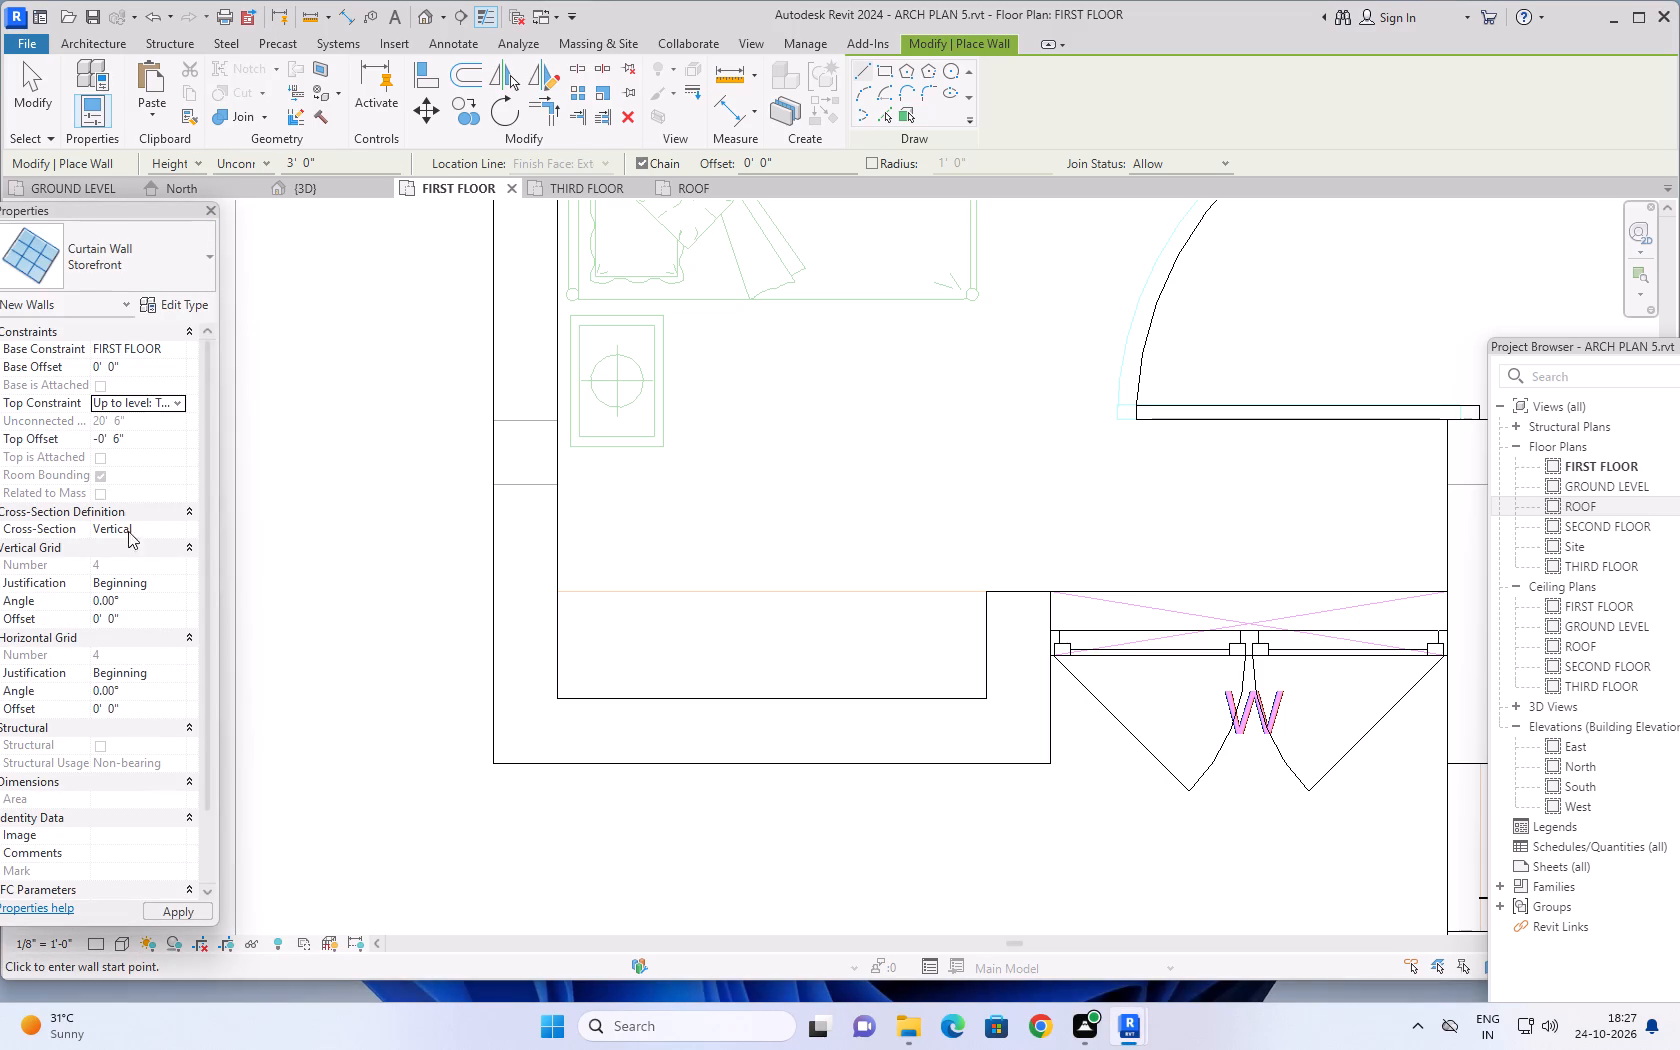
{"action": "left_click", "coordinate": [156, 440]}
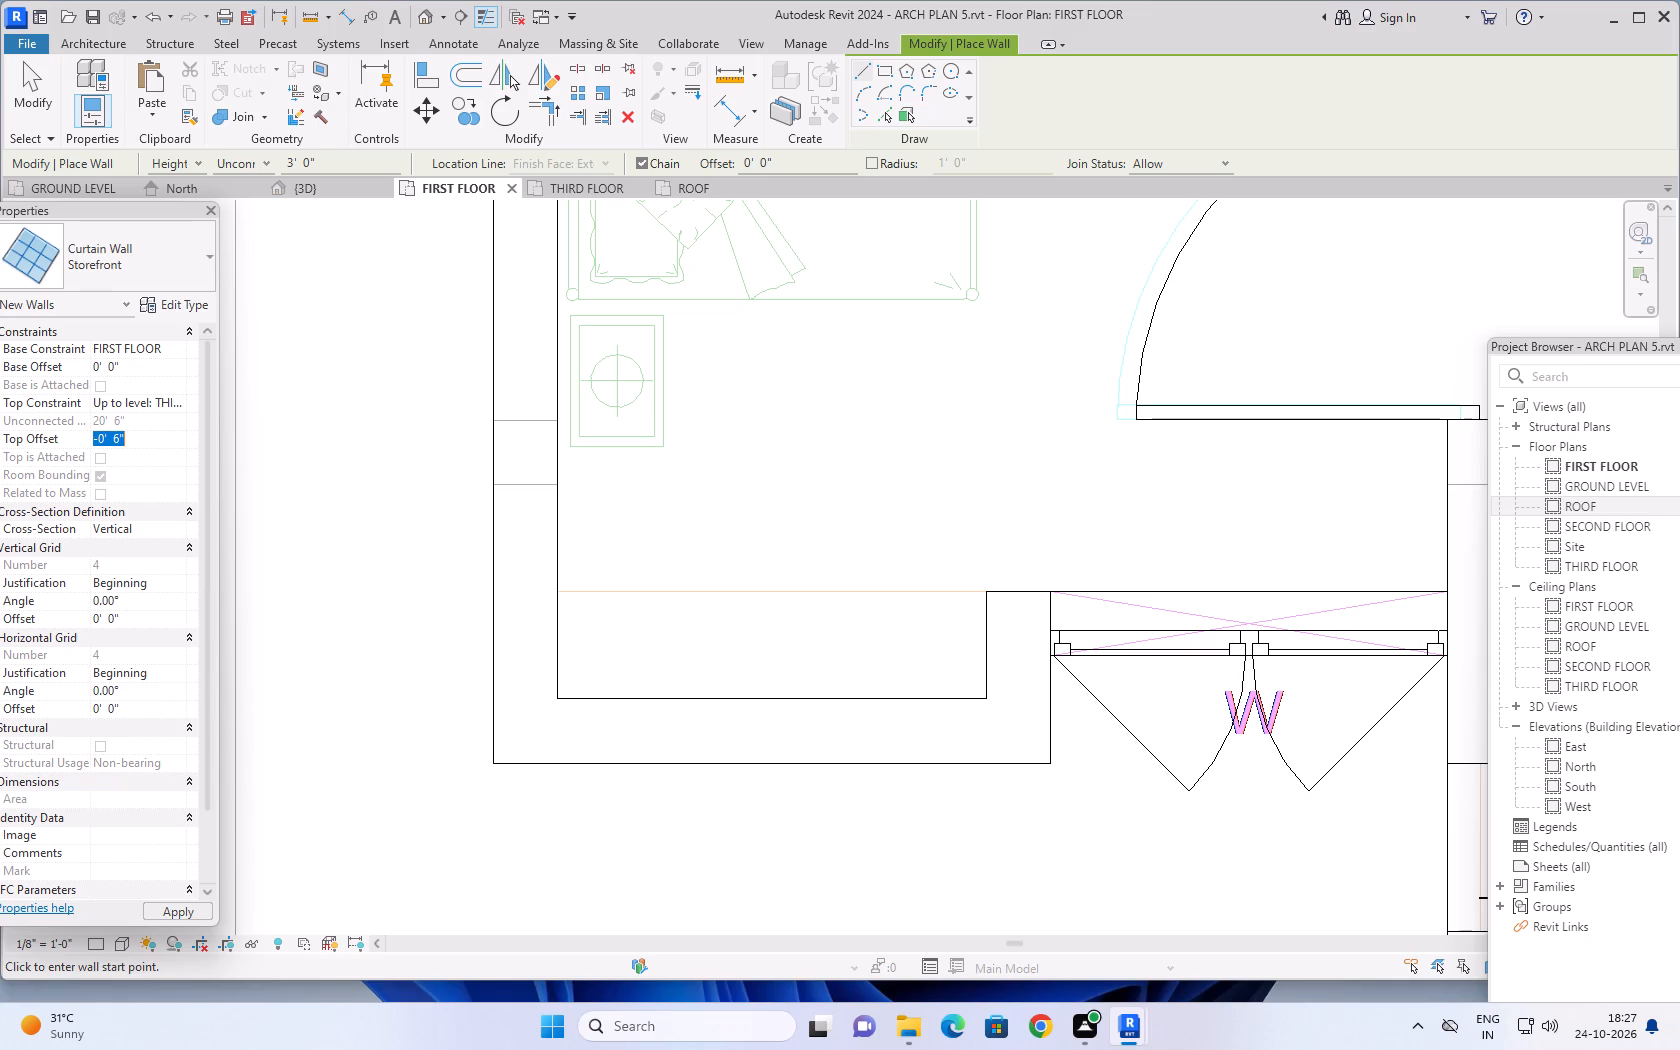
{"action": "key", "text": "0"}
{"action": "key", "text": "Return"}
{"action": "left_click", "coordinate": [582, 730]}
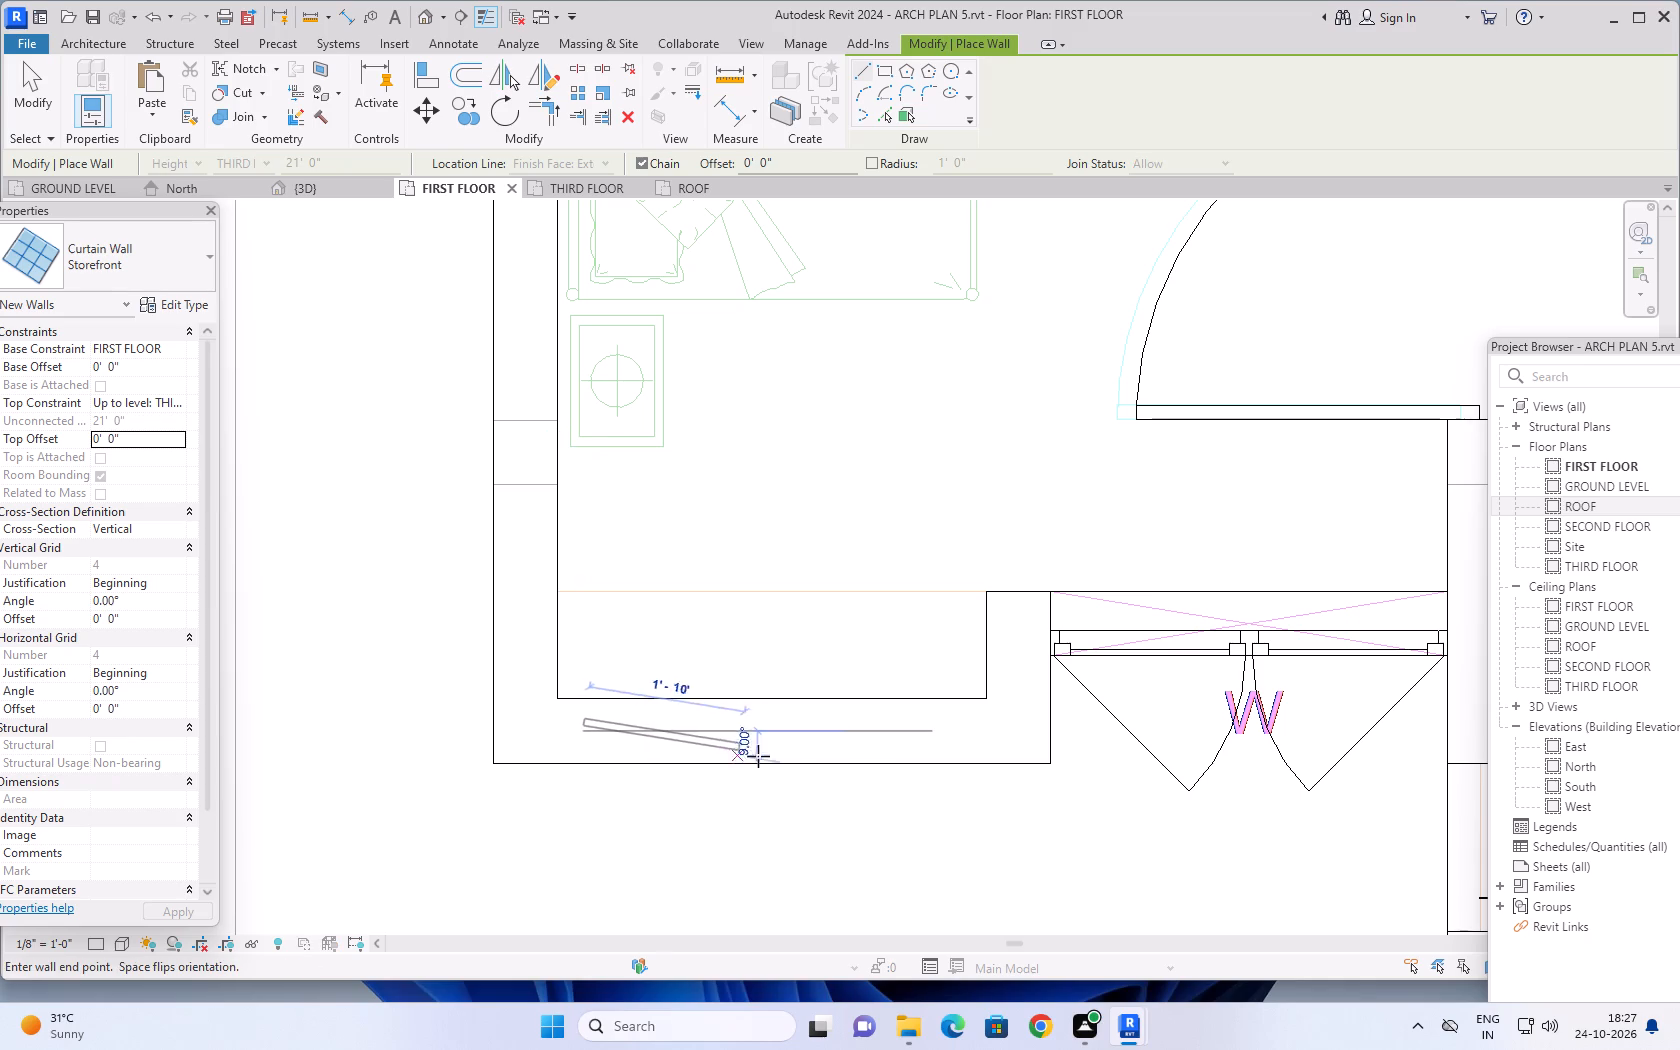
{"action": "key", "text": "space"}
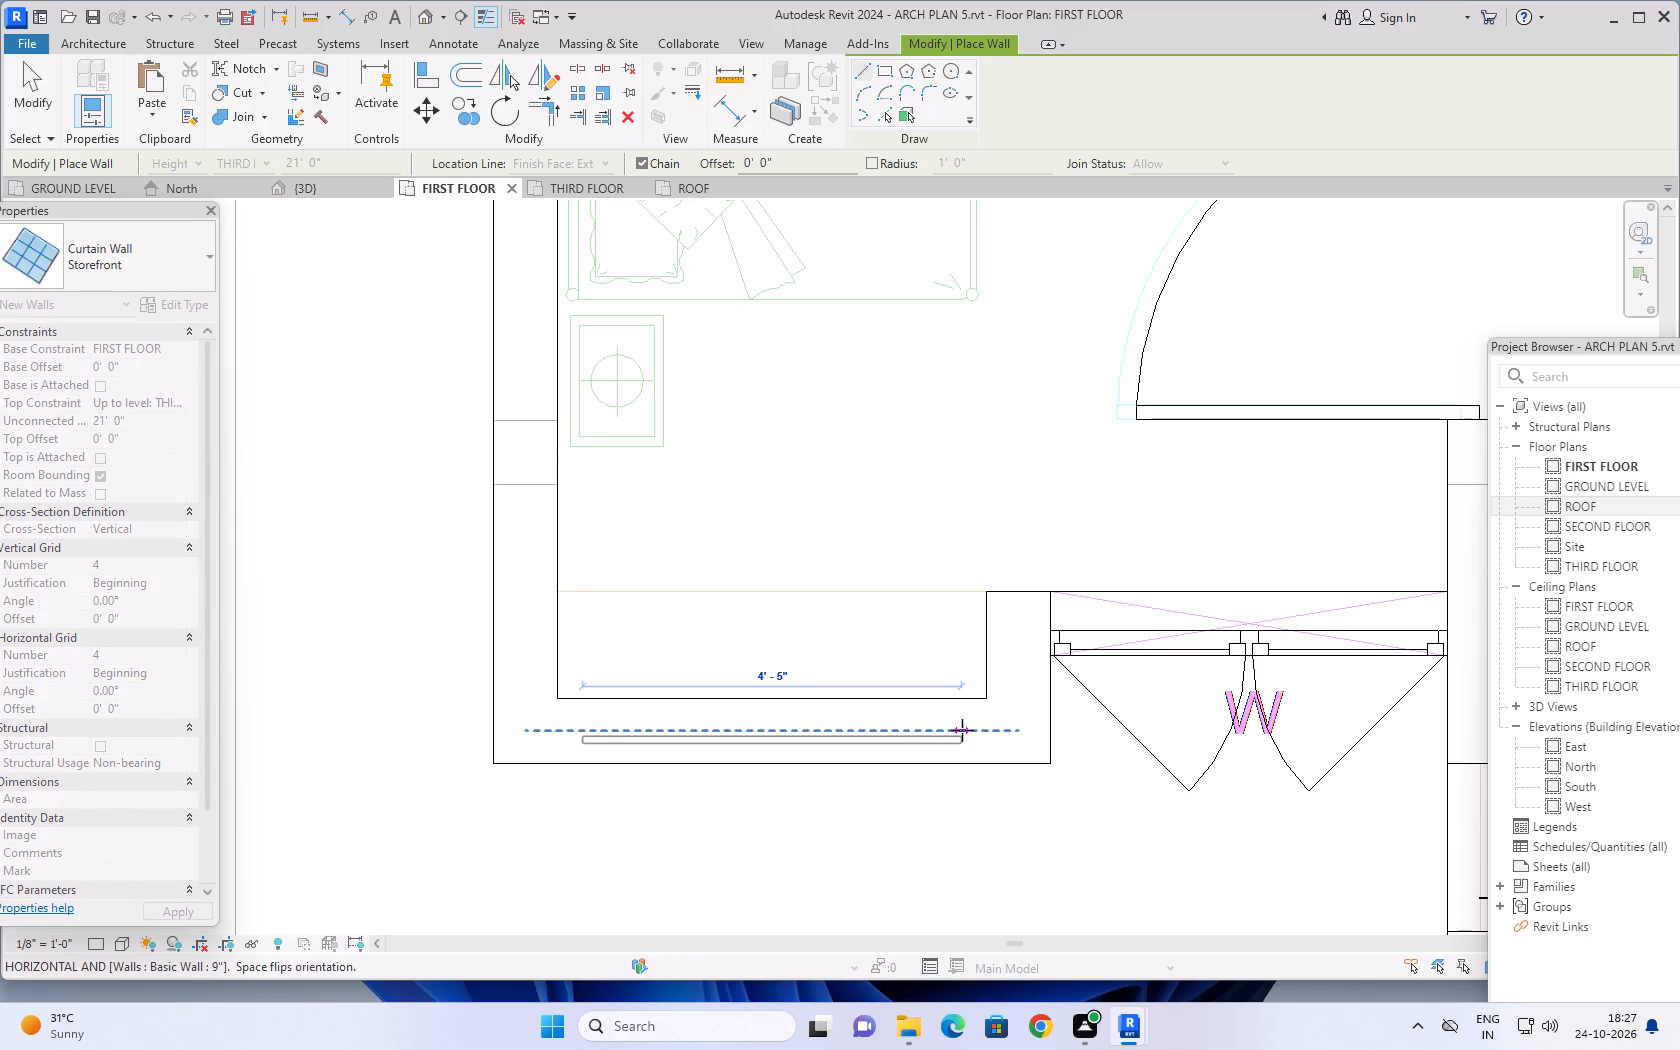
{"action": "left_click", "coordinate": [954, 730]}
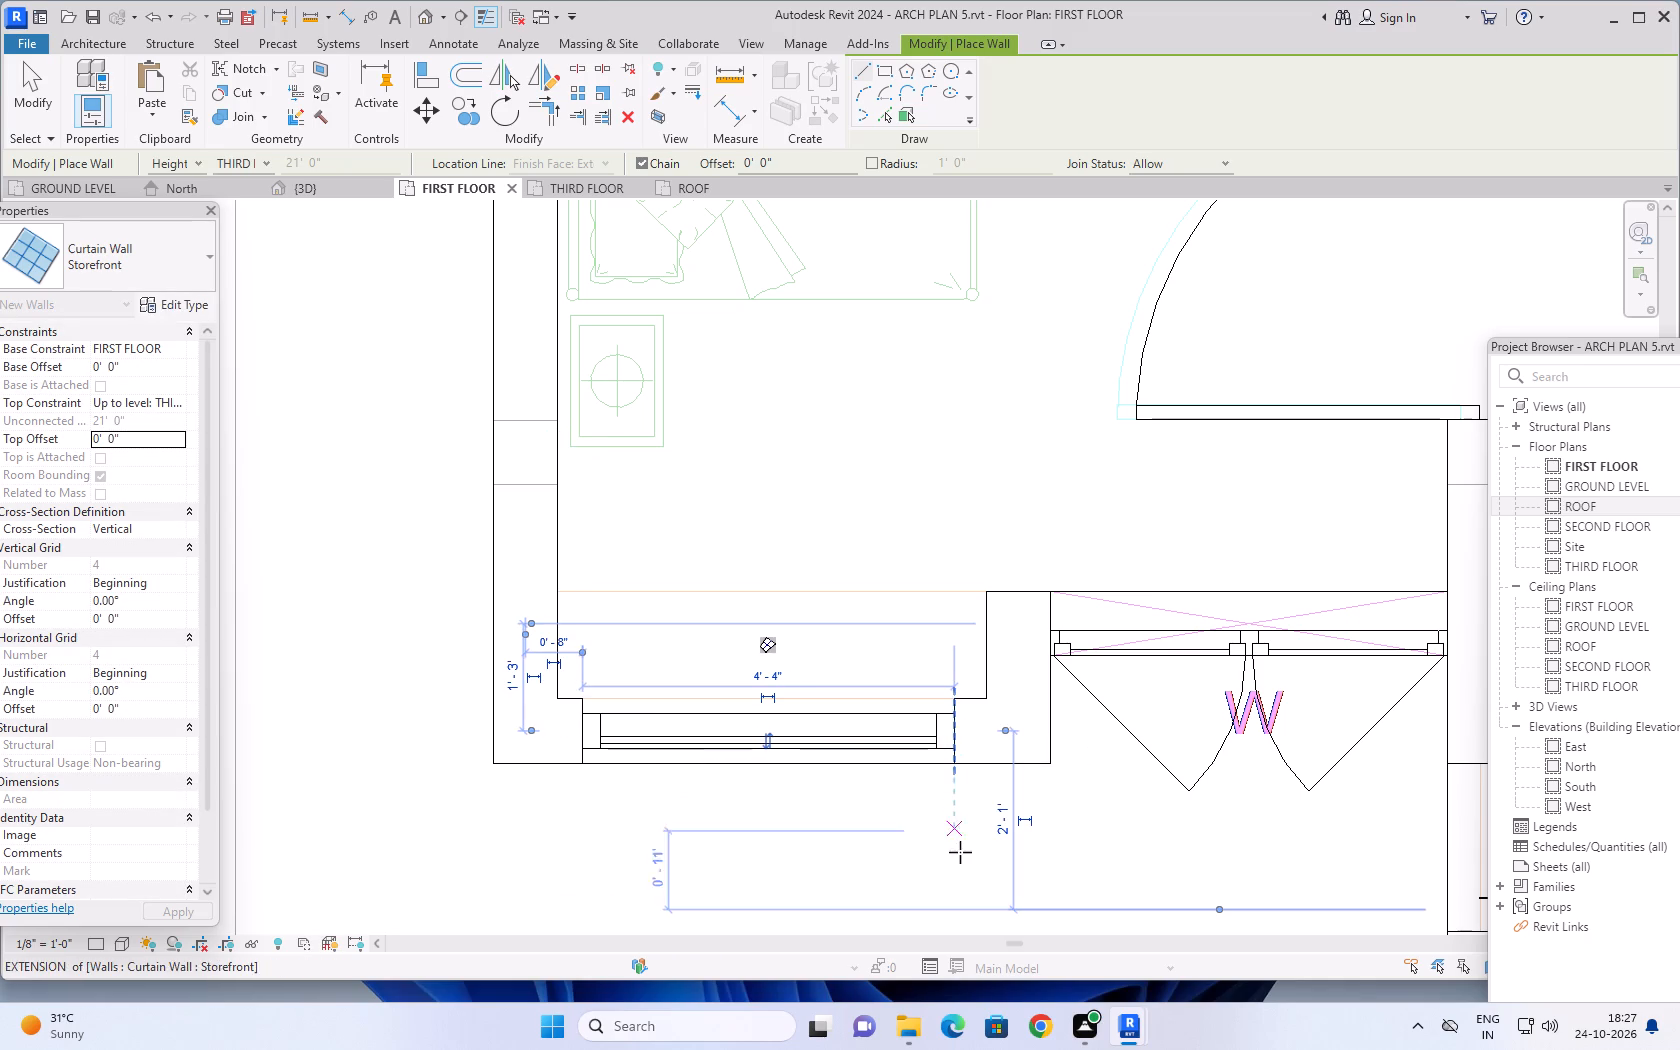
{"action": "scroll", "coordinate": [843, 865], "scroll_direction": "down", "scroll_amount": 4}
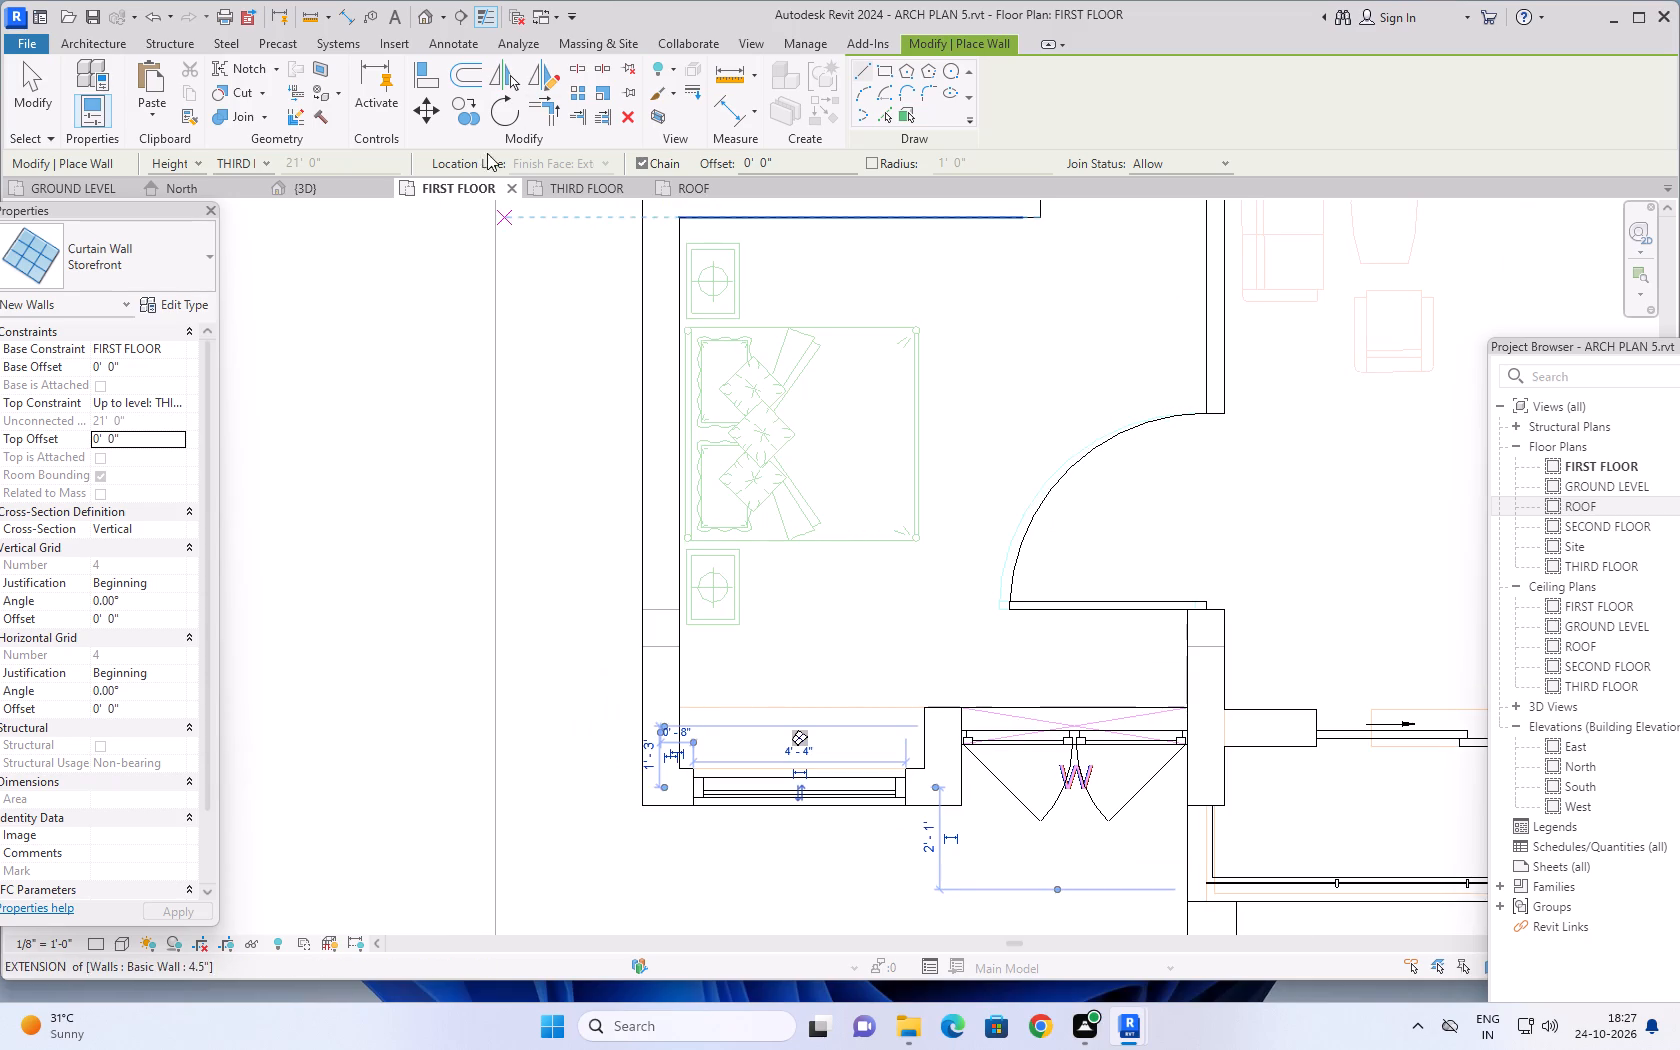
{"action": "key", "text": "Escape"}
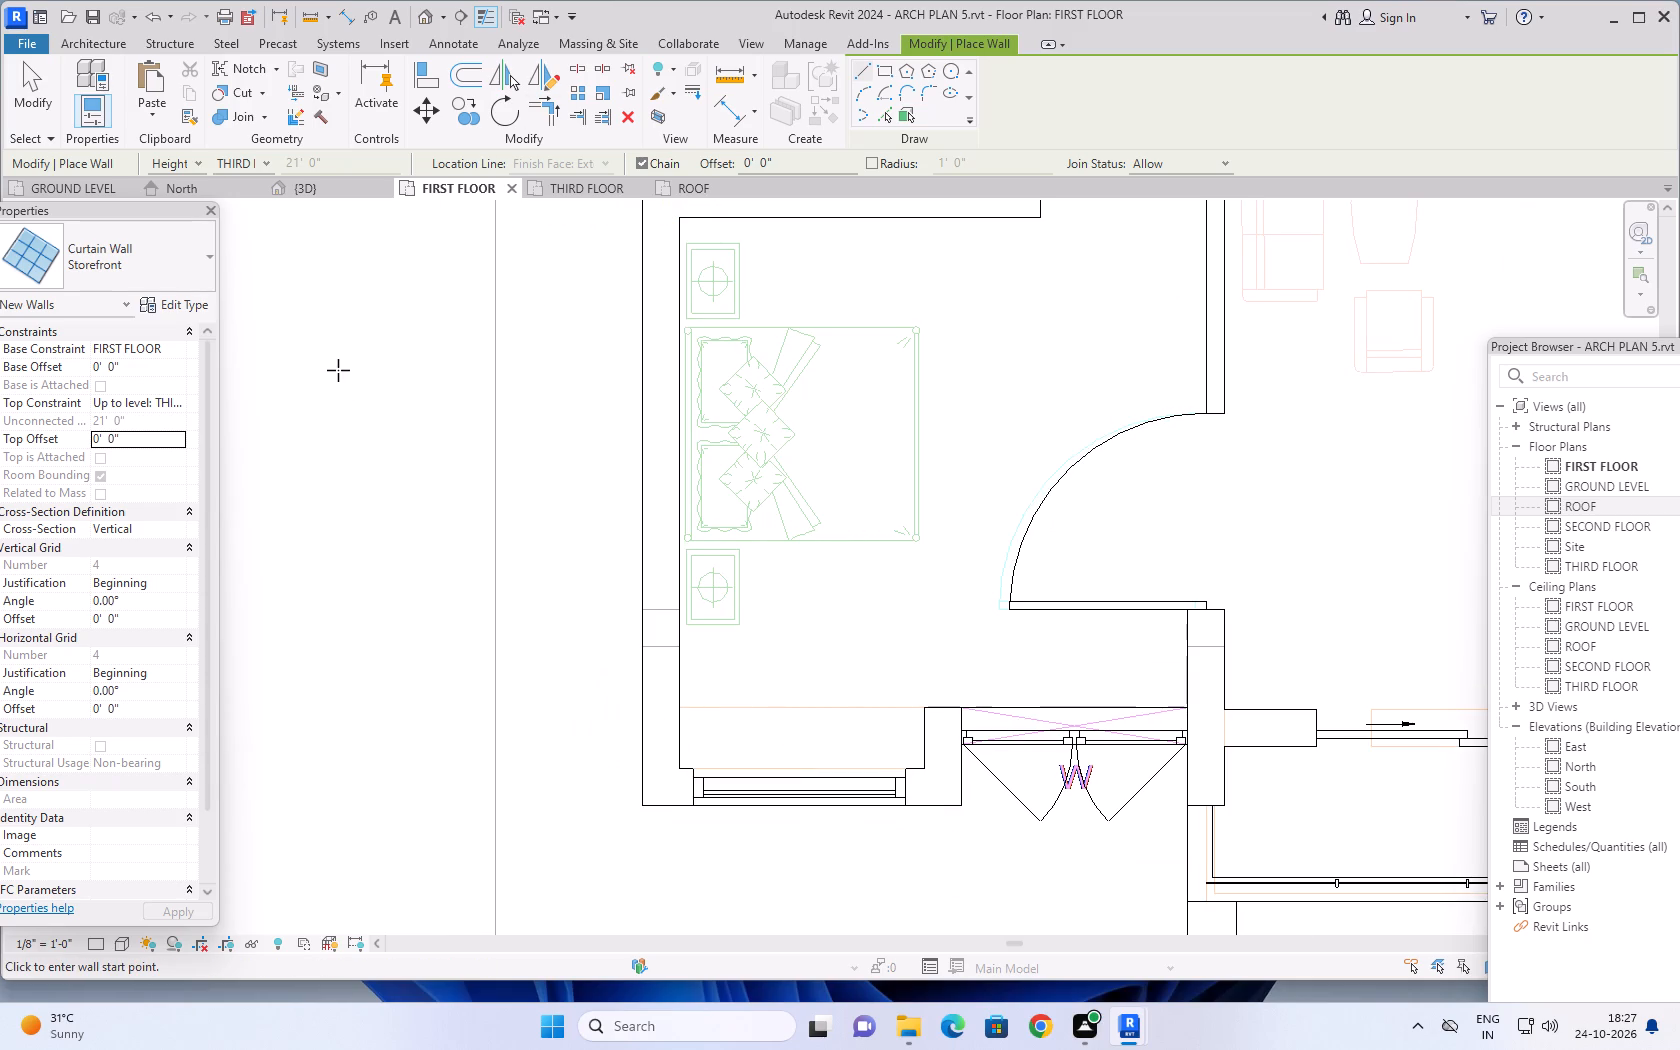
Examine the two-storey Storefront curtain wall and its meeting with the floor band in the 3D view from the front and side.
{"action": "left_click", "coordinate": [318, 194]}
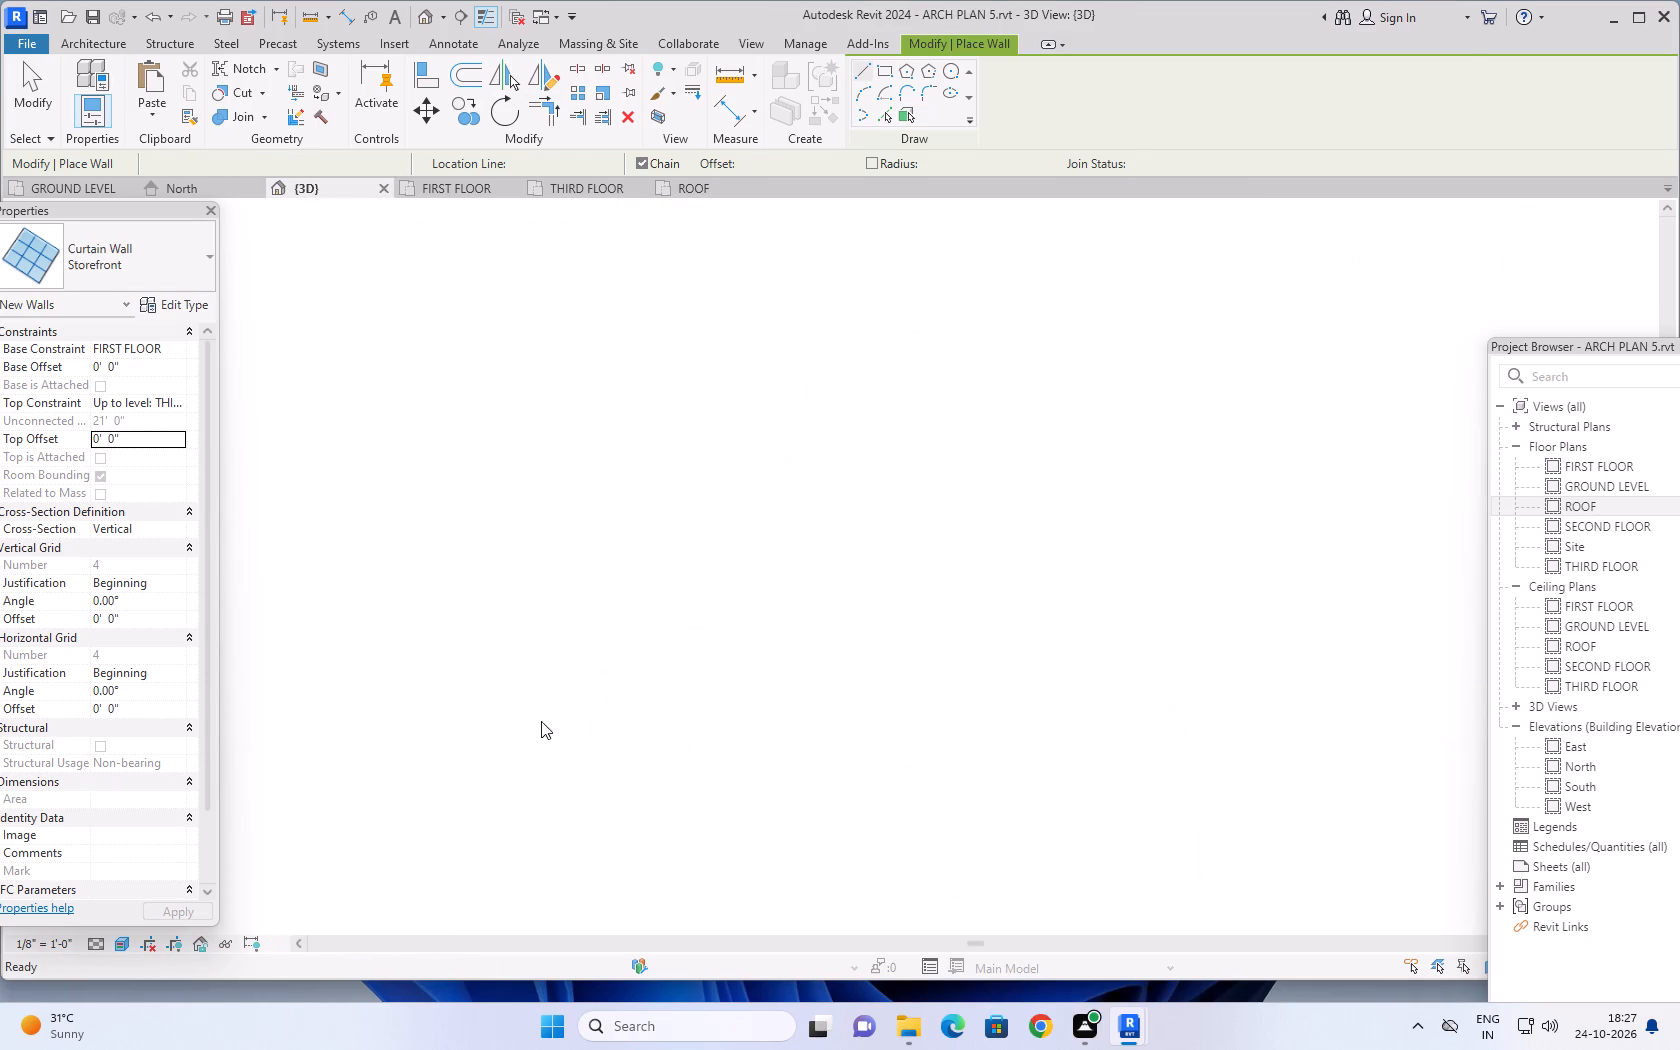
{"action": "scroll", "coordinate": [583, 811], "scroll_direction": "down", "scroll_amount": 3}
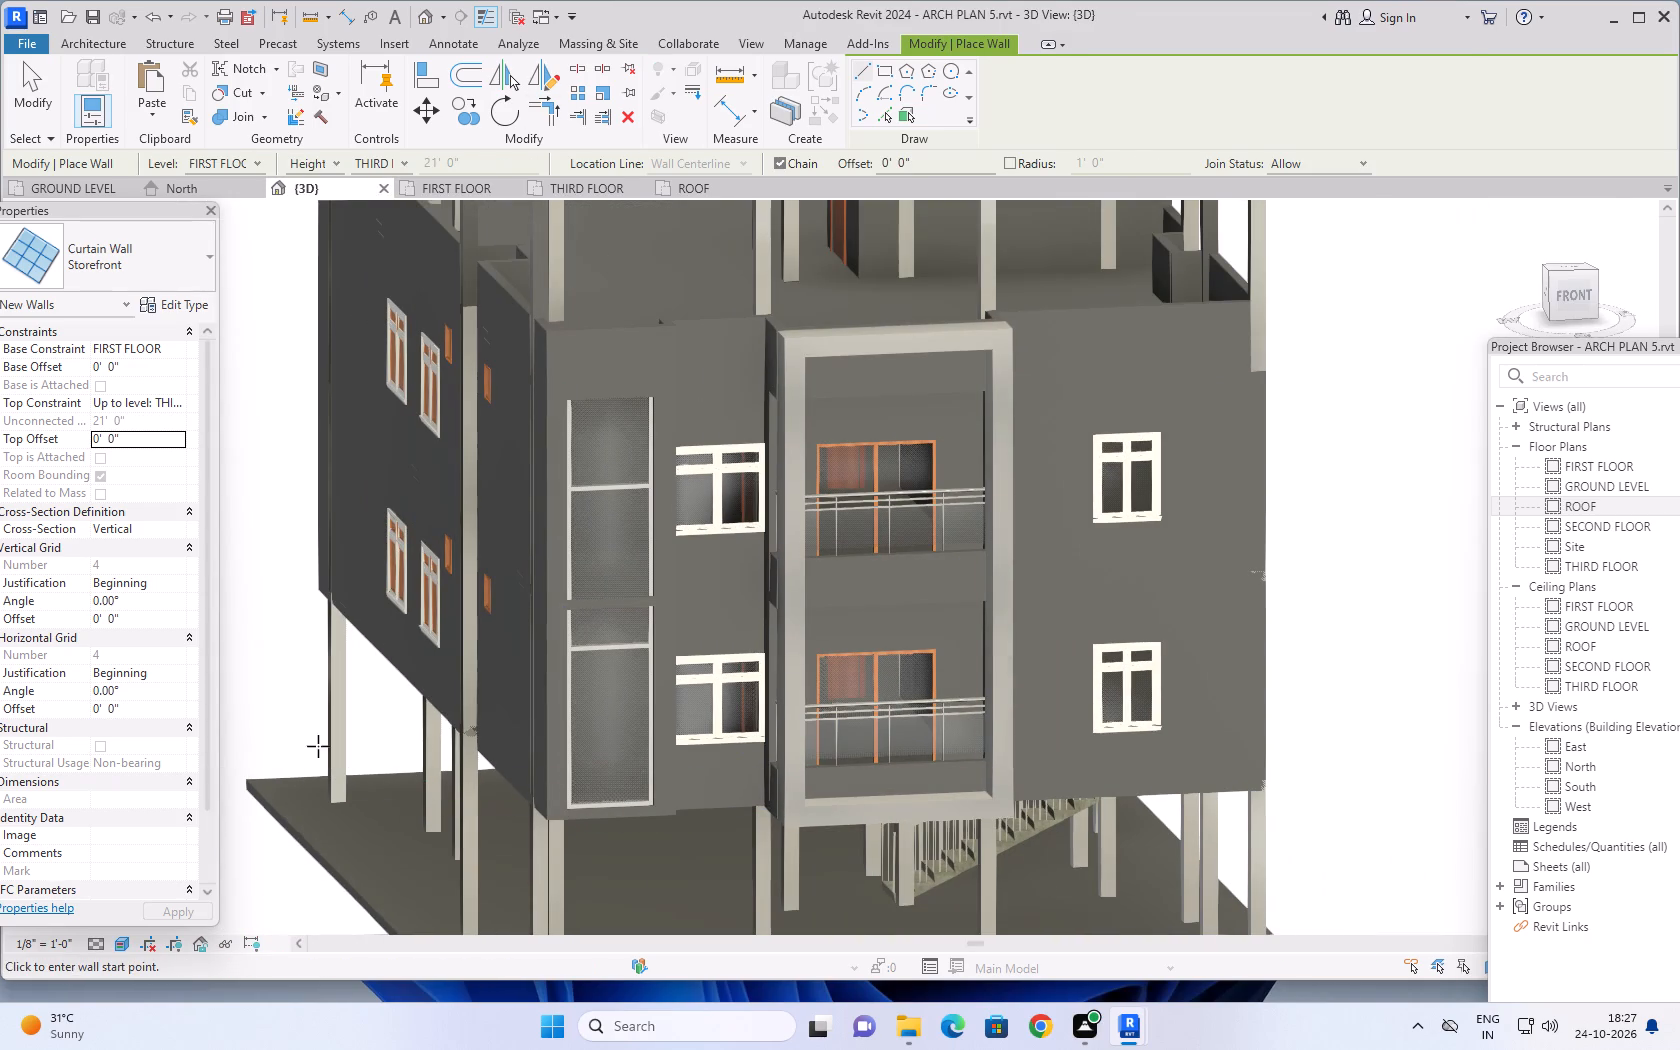
{"action": "middle_click_drag", "start_coordinate": [278, 680], "coordinate": [501, 726], "text": "shift"}
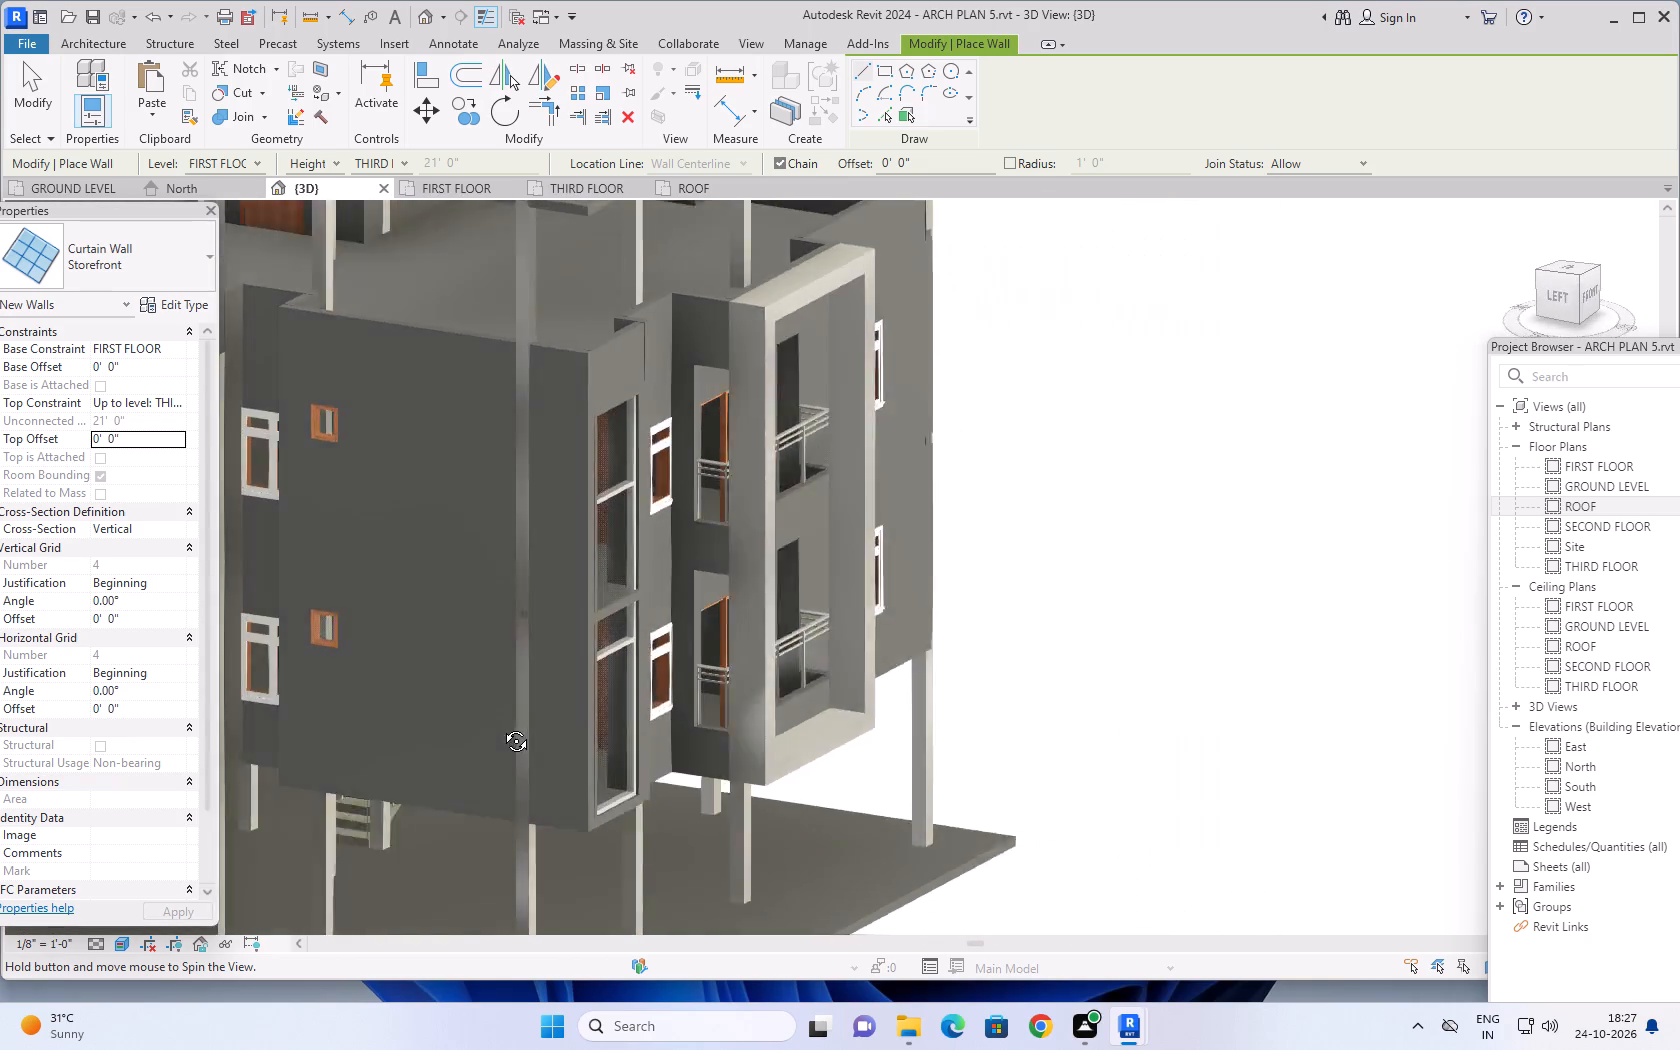
{"action": "middle_click_drag", "start_coordinate": [501, 726], "coordinate": [498, 788], "text": "shift"}
{"action": "scroll", "coordinate": [624, 605], "scroll_direction": "up", "scroll_amount": 4}
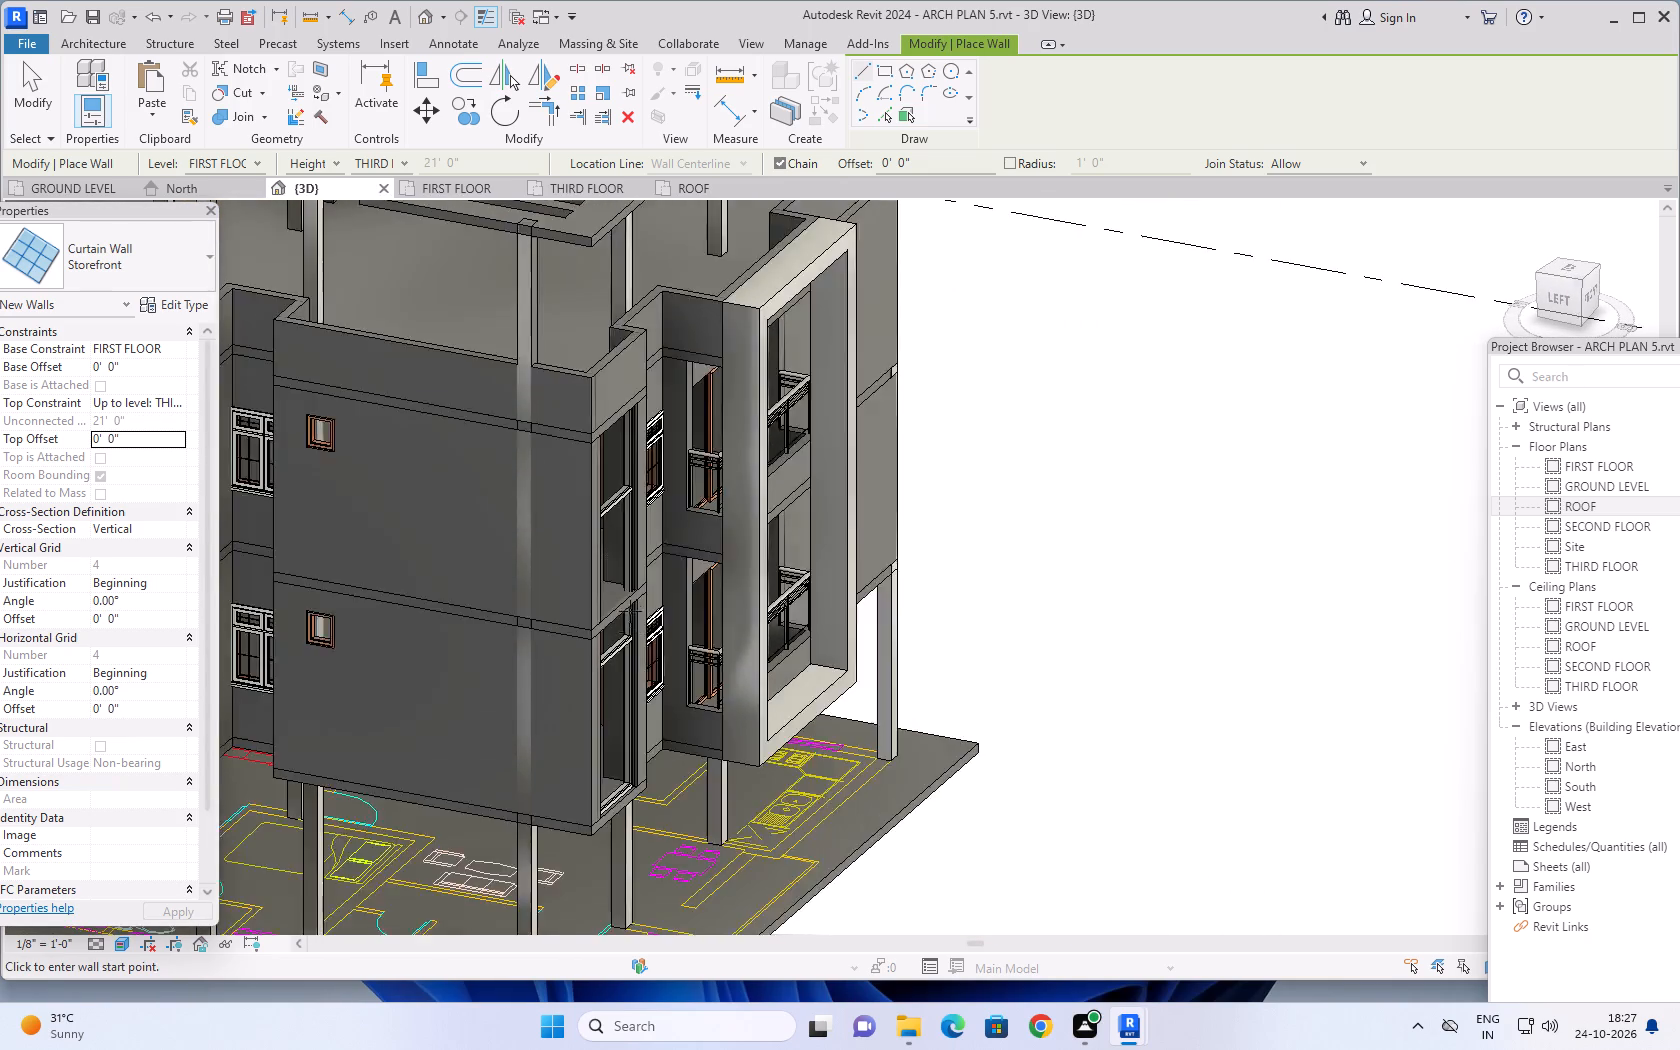
{"action": "scroll", "coordinate": [623, 656], "scroll_direction": "up", "scroll_amount": 5}
{"action": "middle_click_drag", "start_coordinate": [605, 642], "coordinate": [640, 708], "text": "shift"}
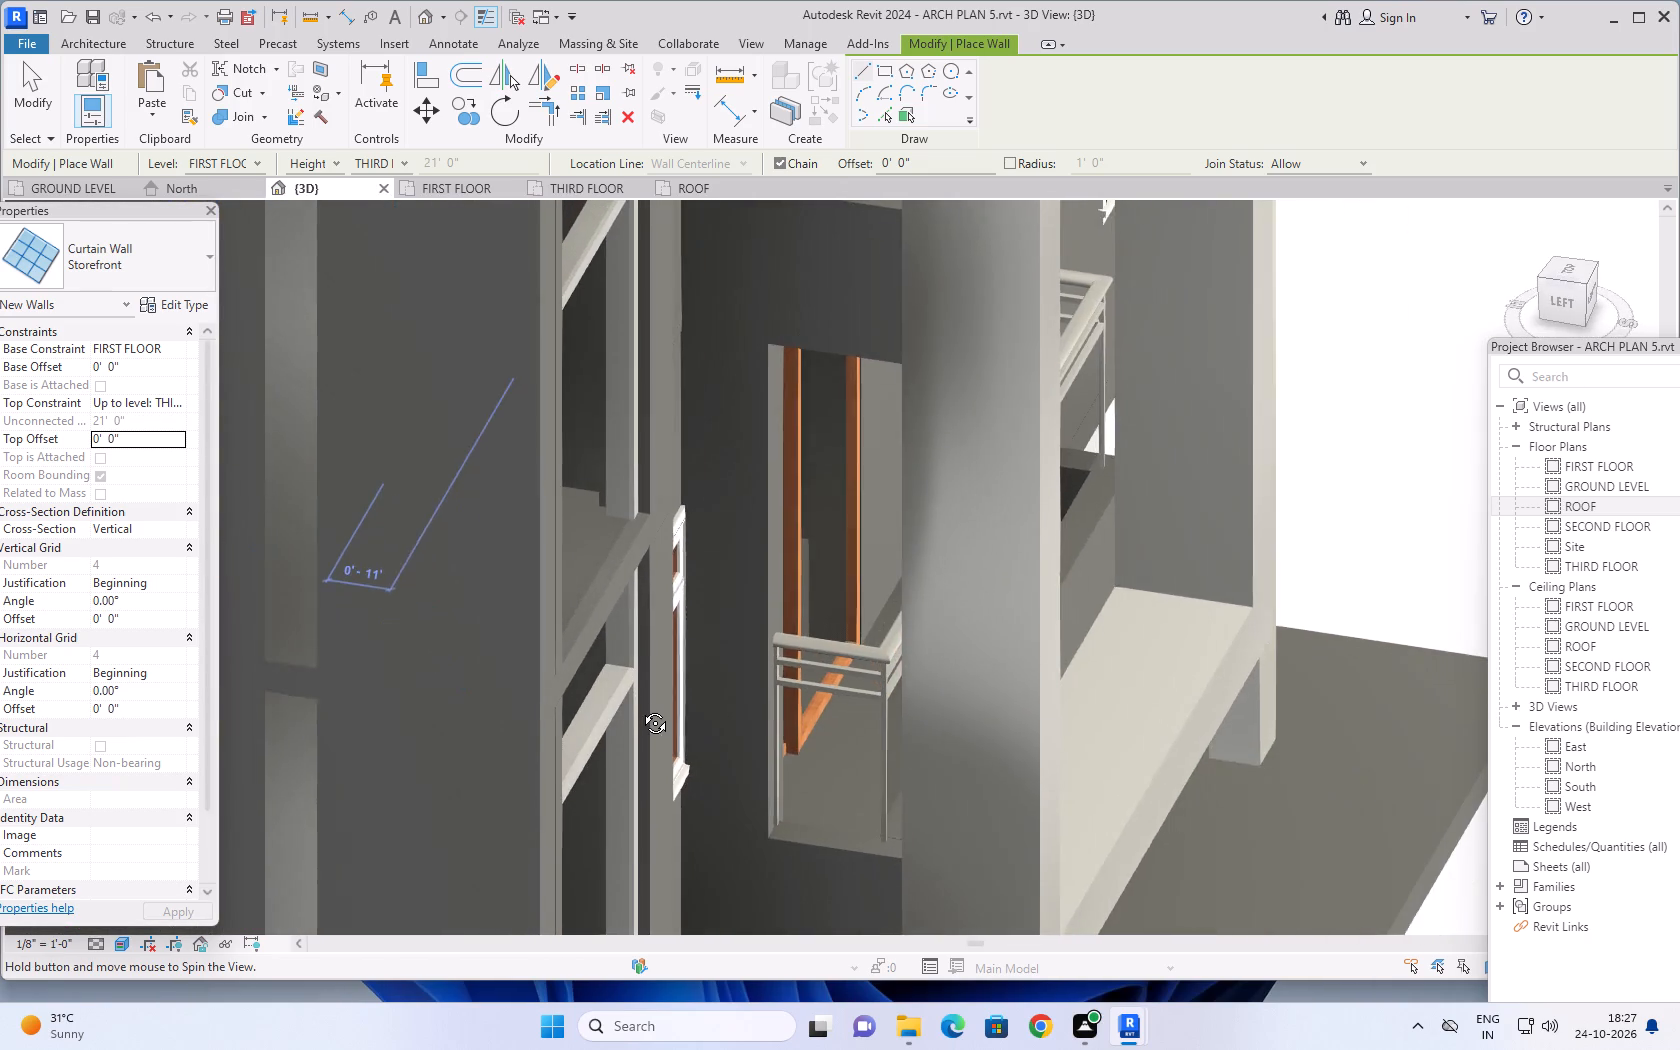
{"action": "middle_click_drag", "start_coordinate": [640, 708], "coordinate": [429, 699], "text": "shift"}
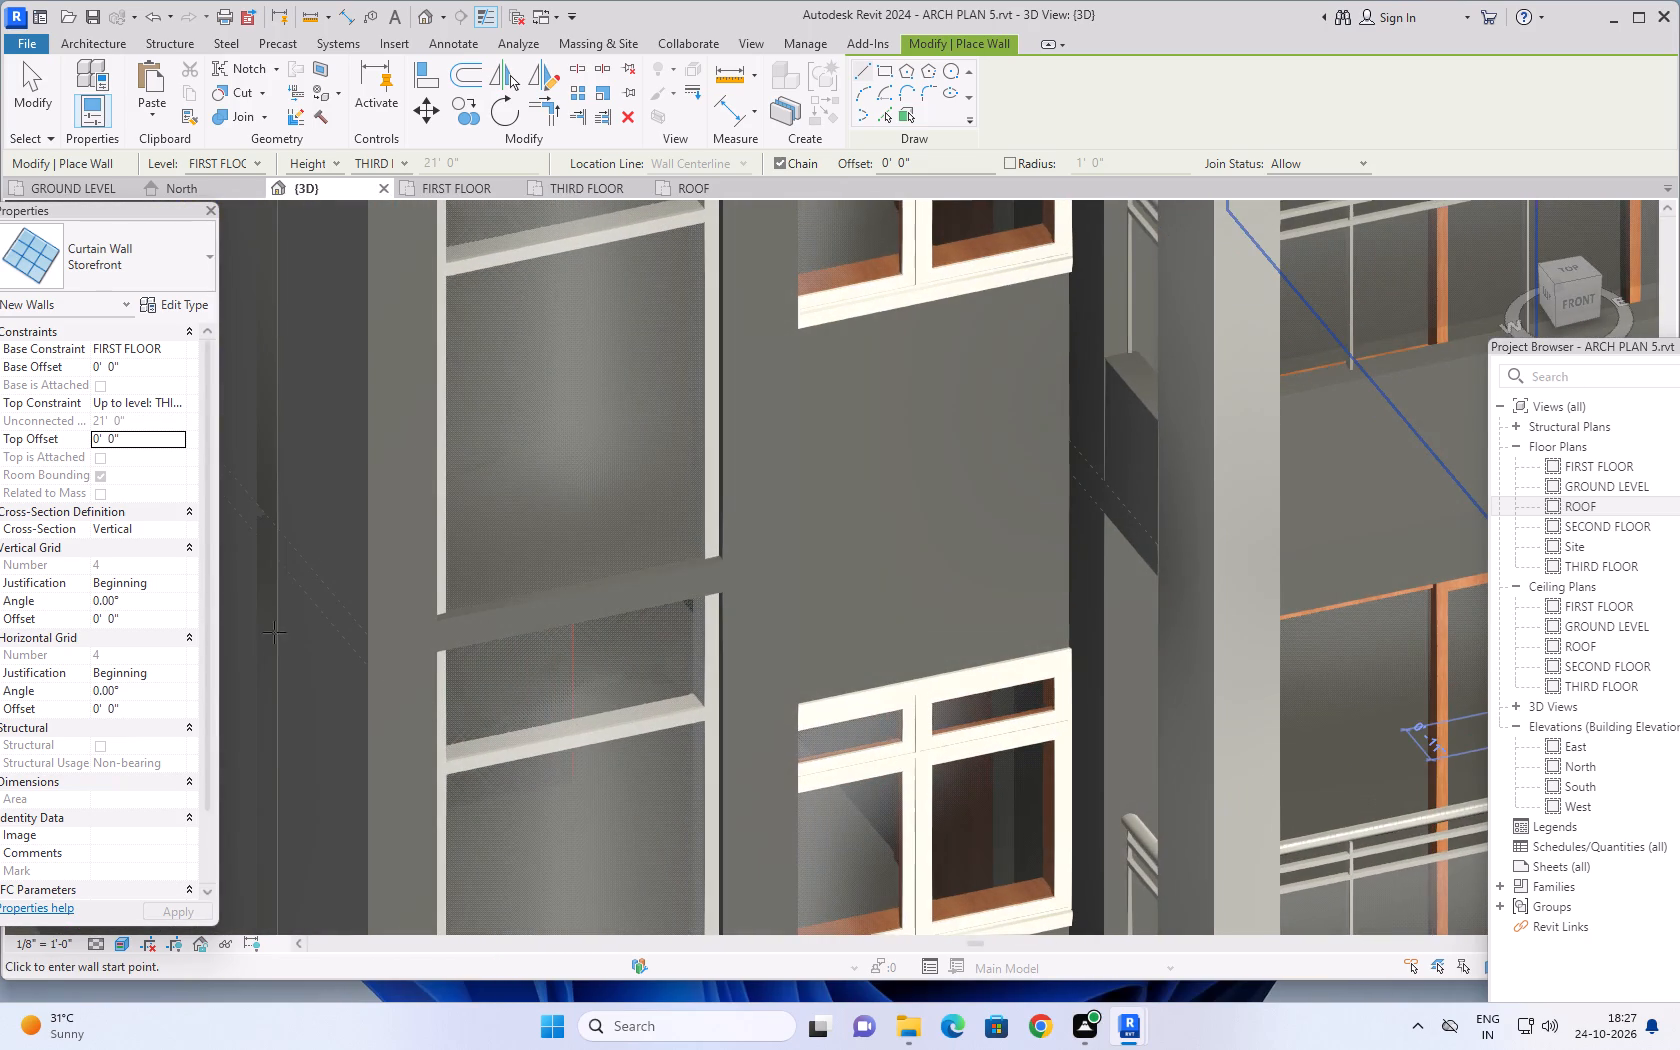
On the FIRST FLOOR plan, nudge the Storefront curtain wall about 2 1/4" outward, toward the front-left wall's exterior face.
{"action": "left_click", "coordinate": [441, 184]}
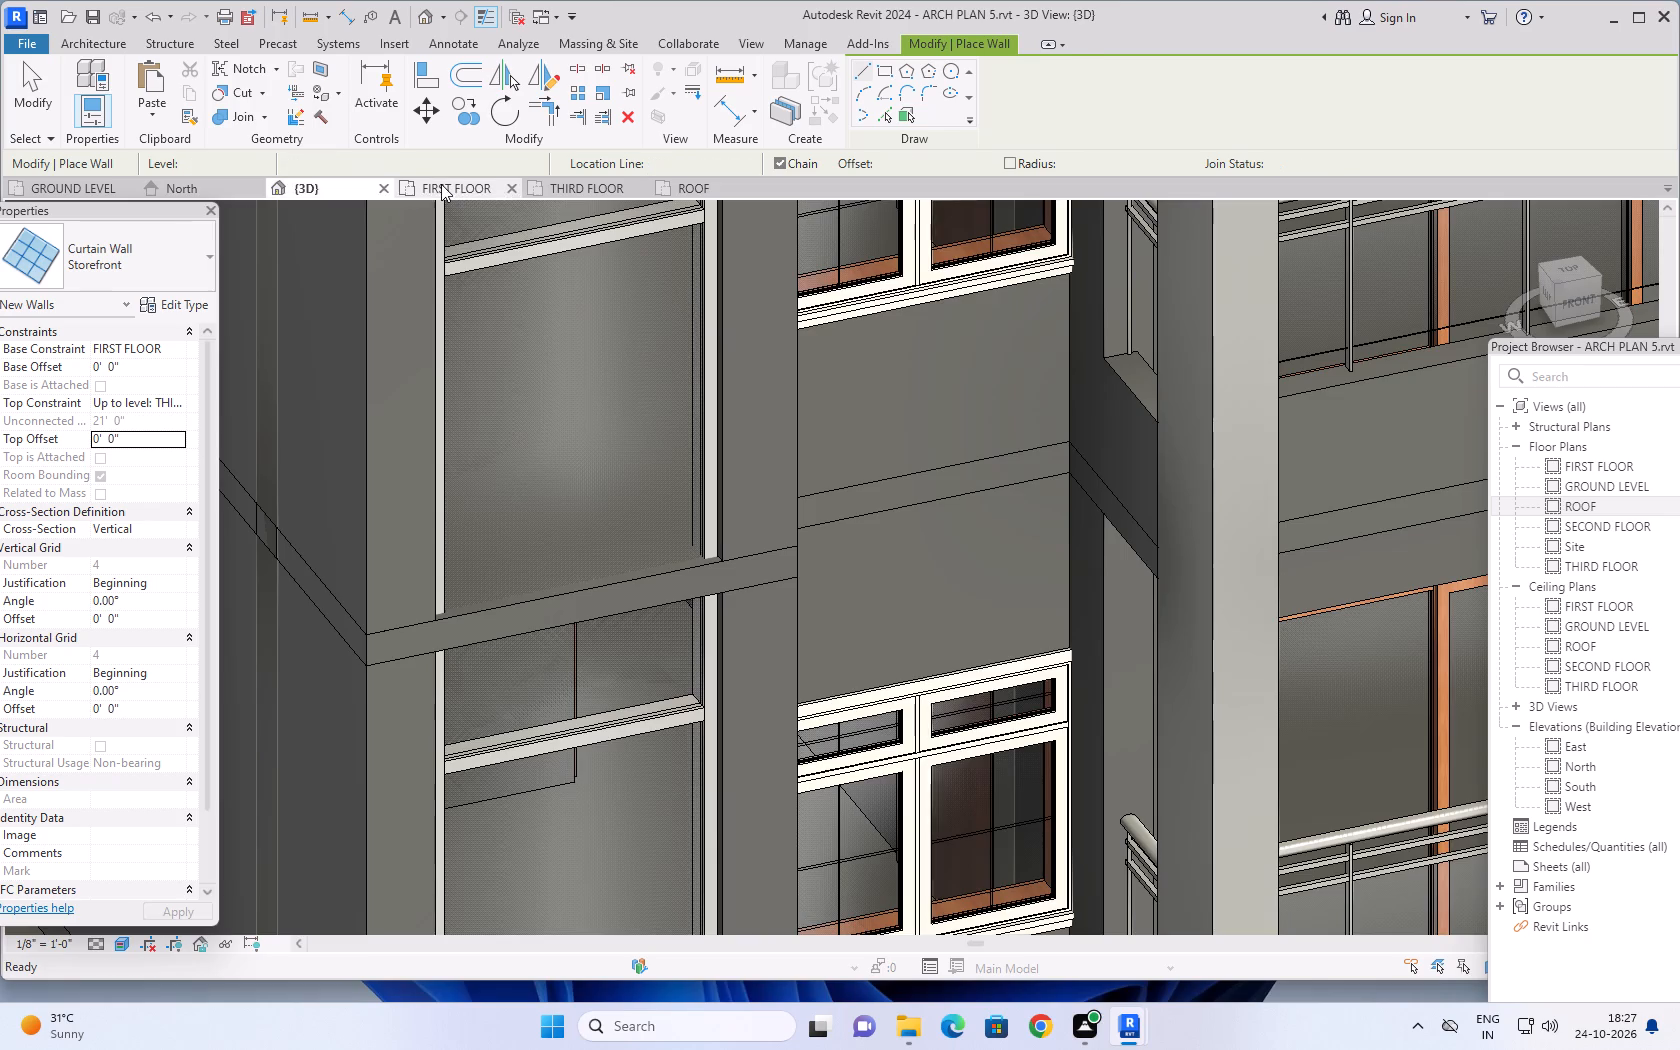
{"action": "scroll", "coordinate": [626, 845], "scroll_direction": "down", "scroll_amount": 2}
{"action": "middle_click_drag", "start_coordinate": [625, 877], "coordinate": [527, 744]}
{"action": "scroll", "coordinate": [623, 707], "scroll_direction": "up", "scroll_amount": 2}
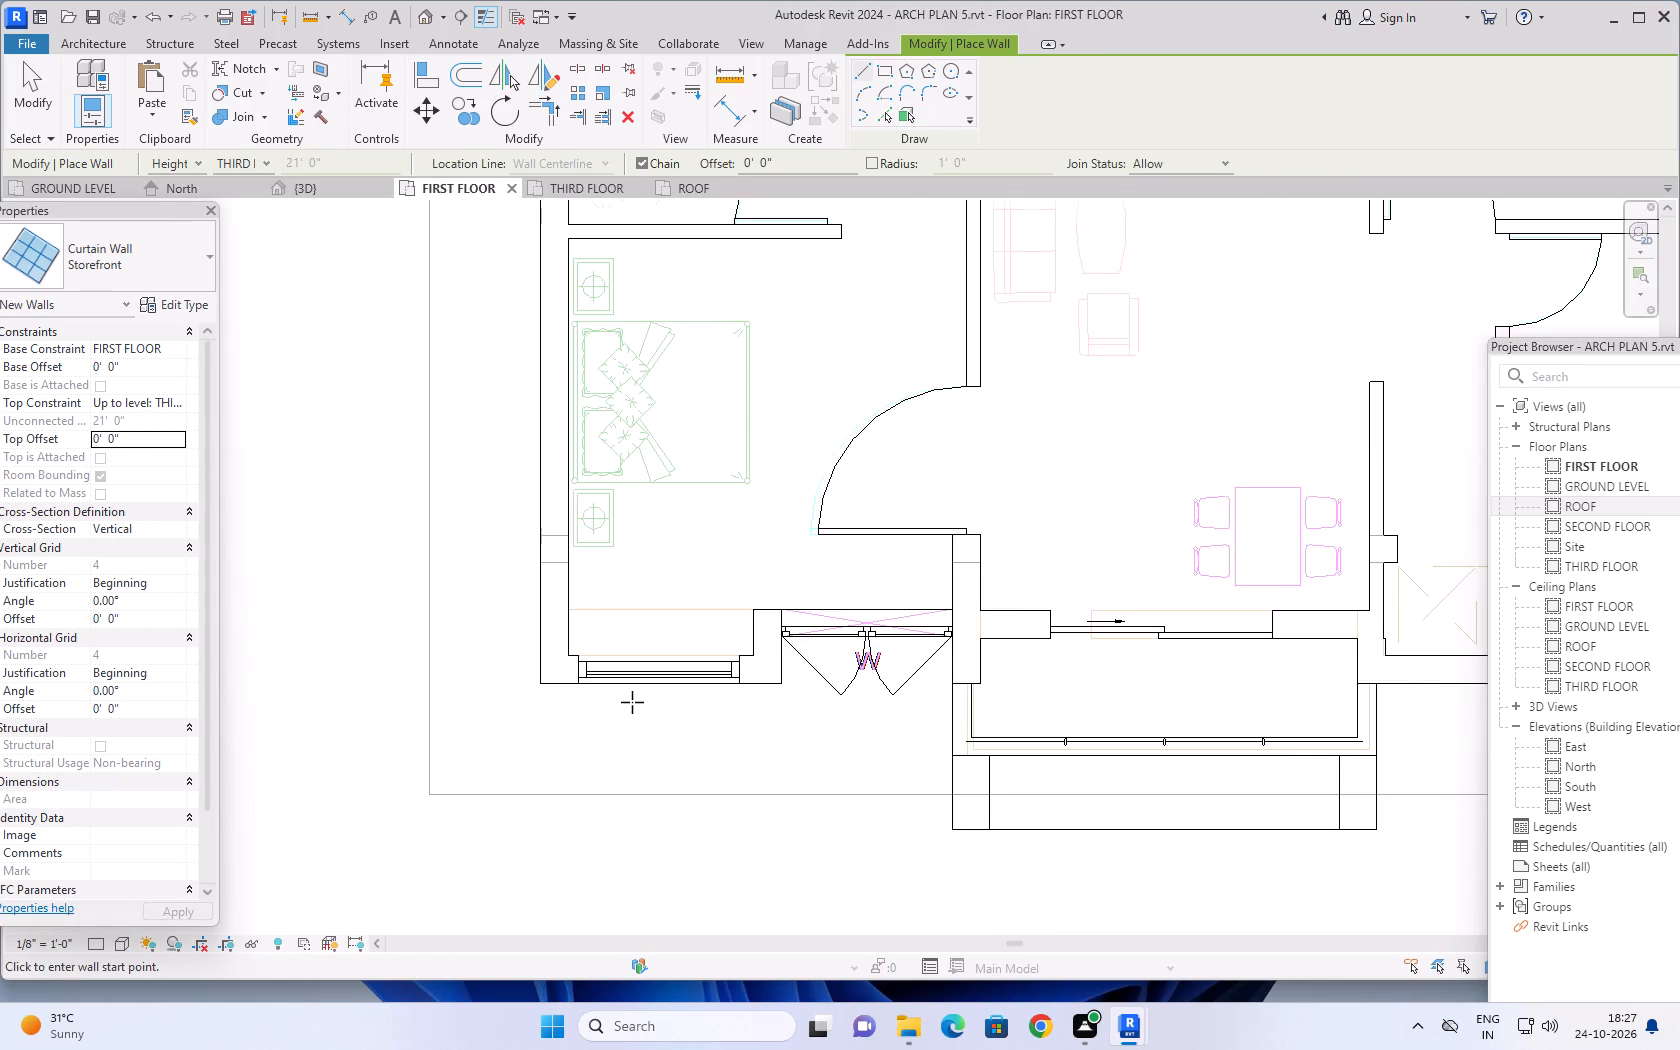
{"action": "scroll", "coordinate": [632, 702], "scroll_direction": "up", "scroll_amount": 2}
{"action": "key", "text": "Escape"}
{"action": "key", "text": "Escape"}
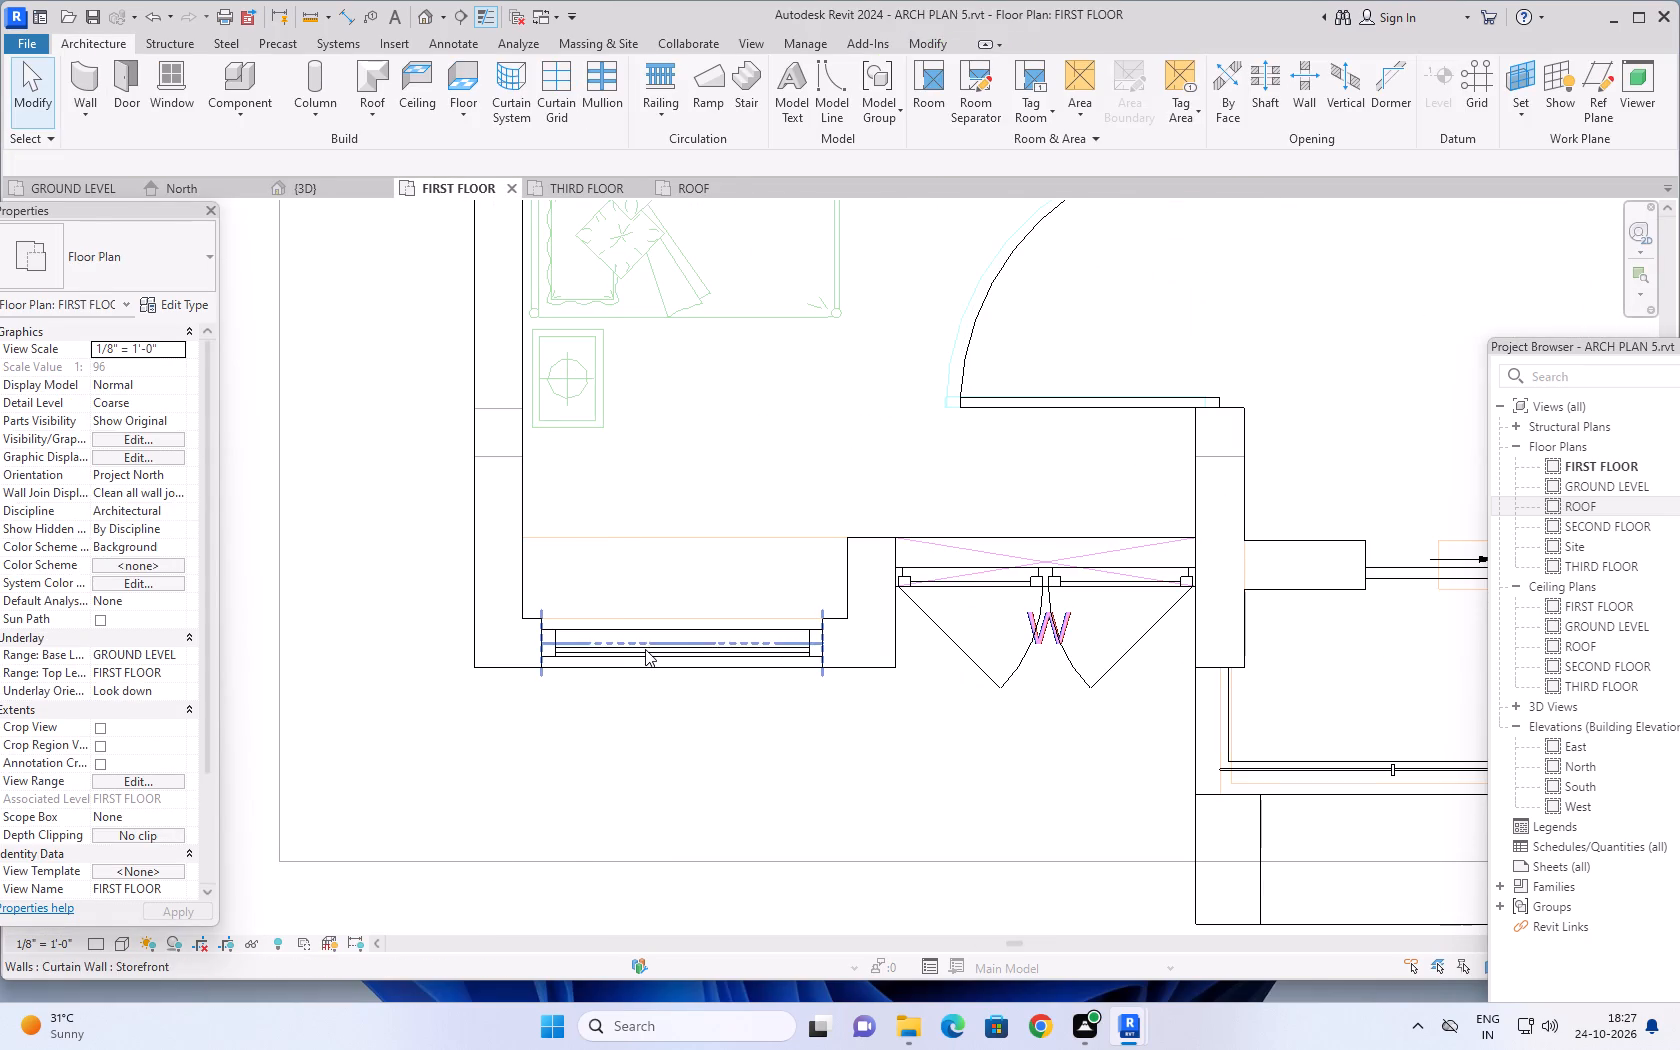
{"action": "left_click", "coordinate": [645, 649]}
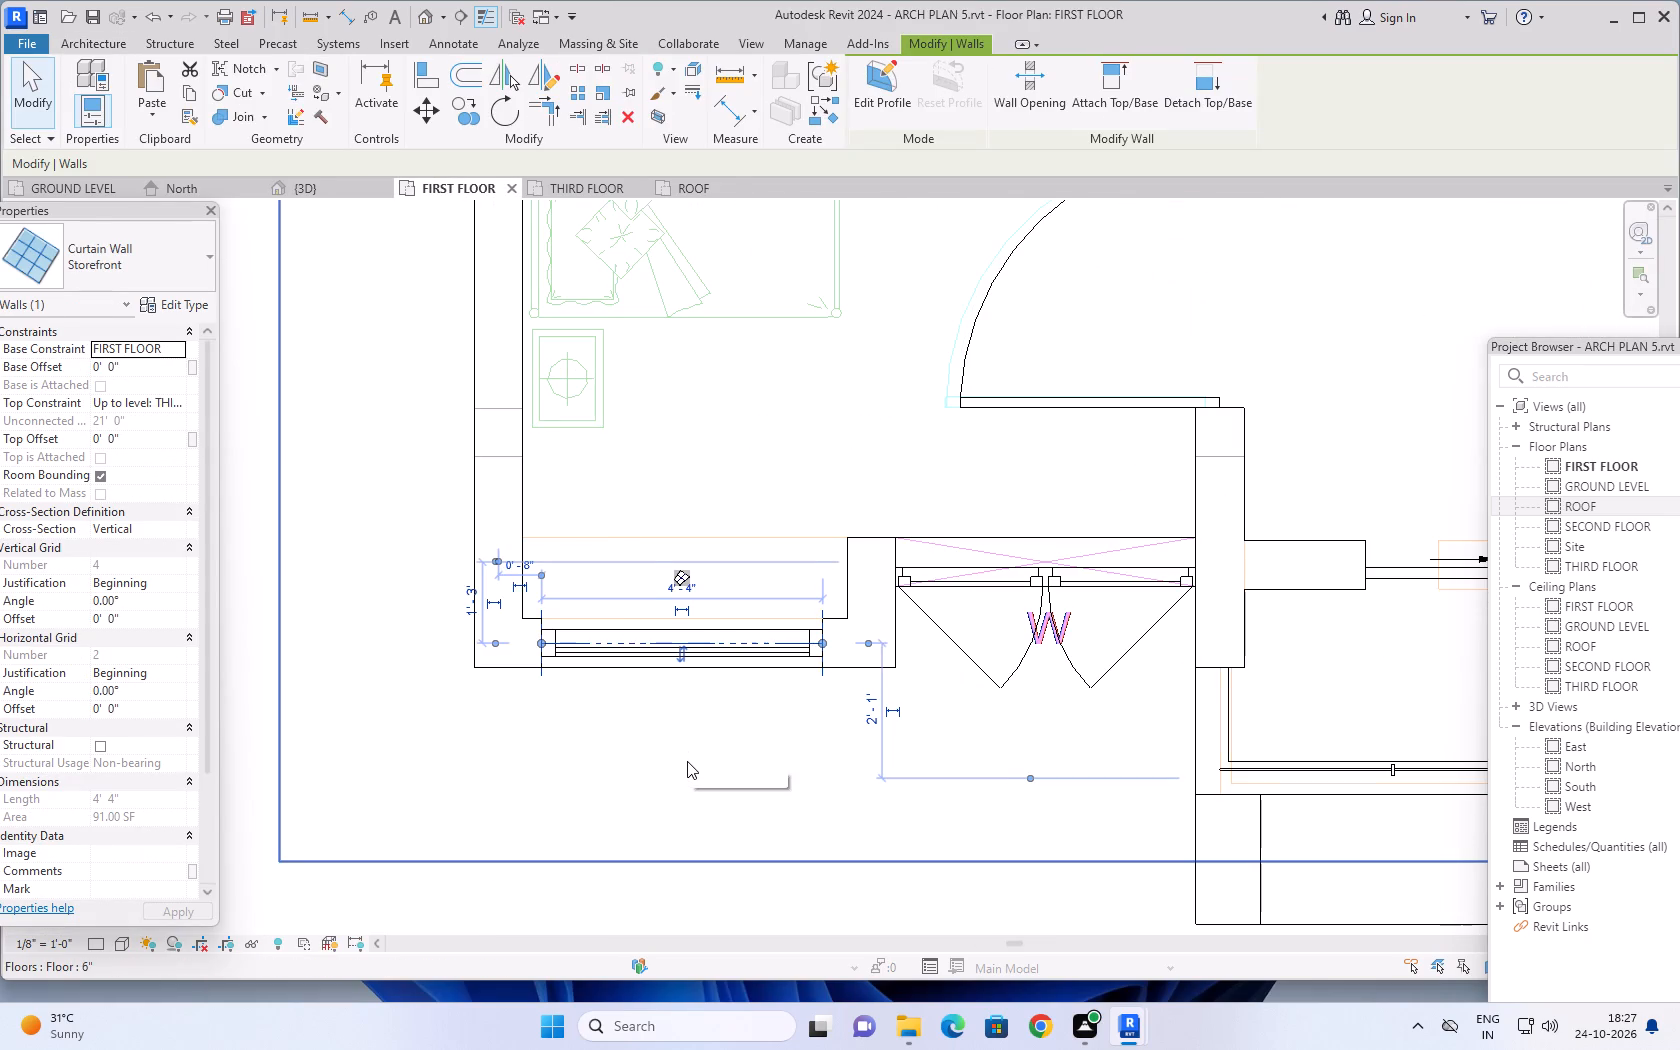
{"action": "key", "text": "Down"}
{"action": "key", "text": "Down"}
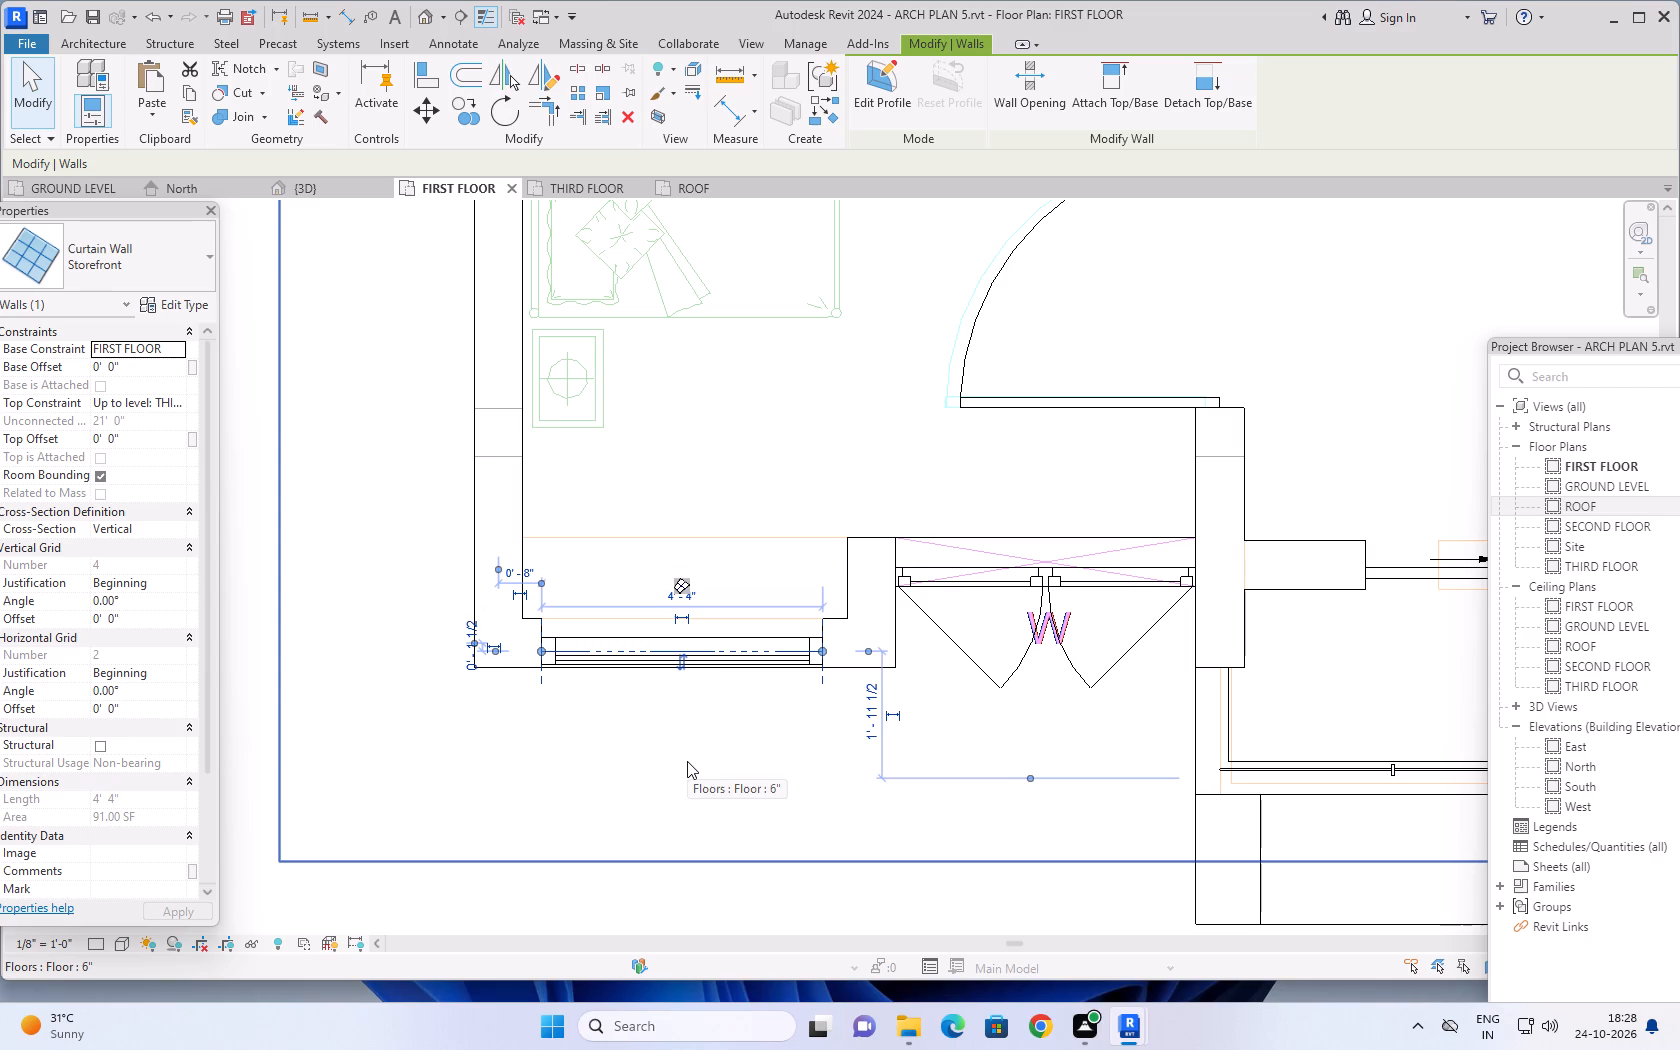
{"action": "key", "text": "Down"}
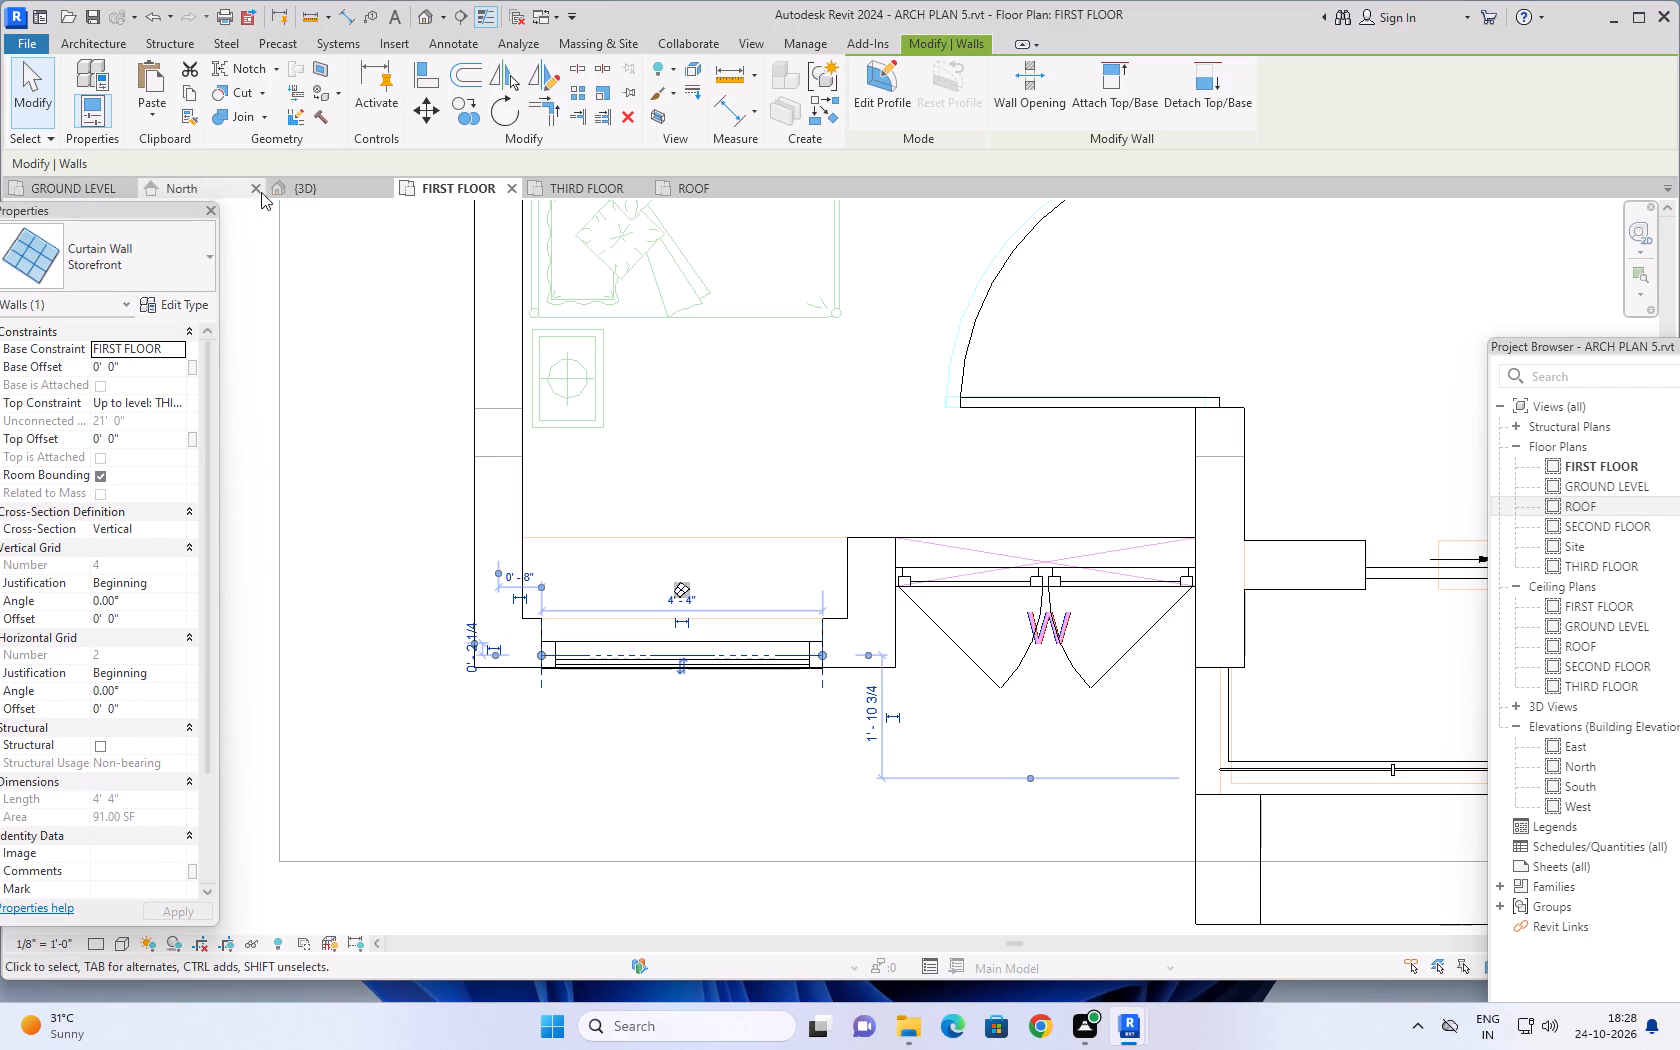
Examine the shifted curtain wall against the floor band in the 3D view, up close, from the side and from the front.
{"action": "left_click", "coordinate": [321, 184]}
{"action": "scroll", "coordinate": [606, 673], "scroll_direction": "down", "scroll_amount": 2}
{"action": "middle_click_drag", "start_coordinate": [576, 698], "coordinate": [595, 669]}
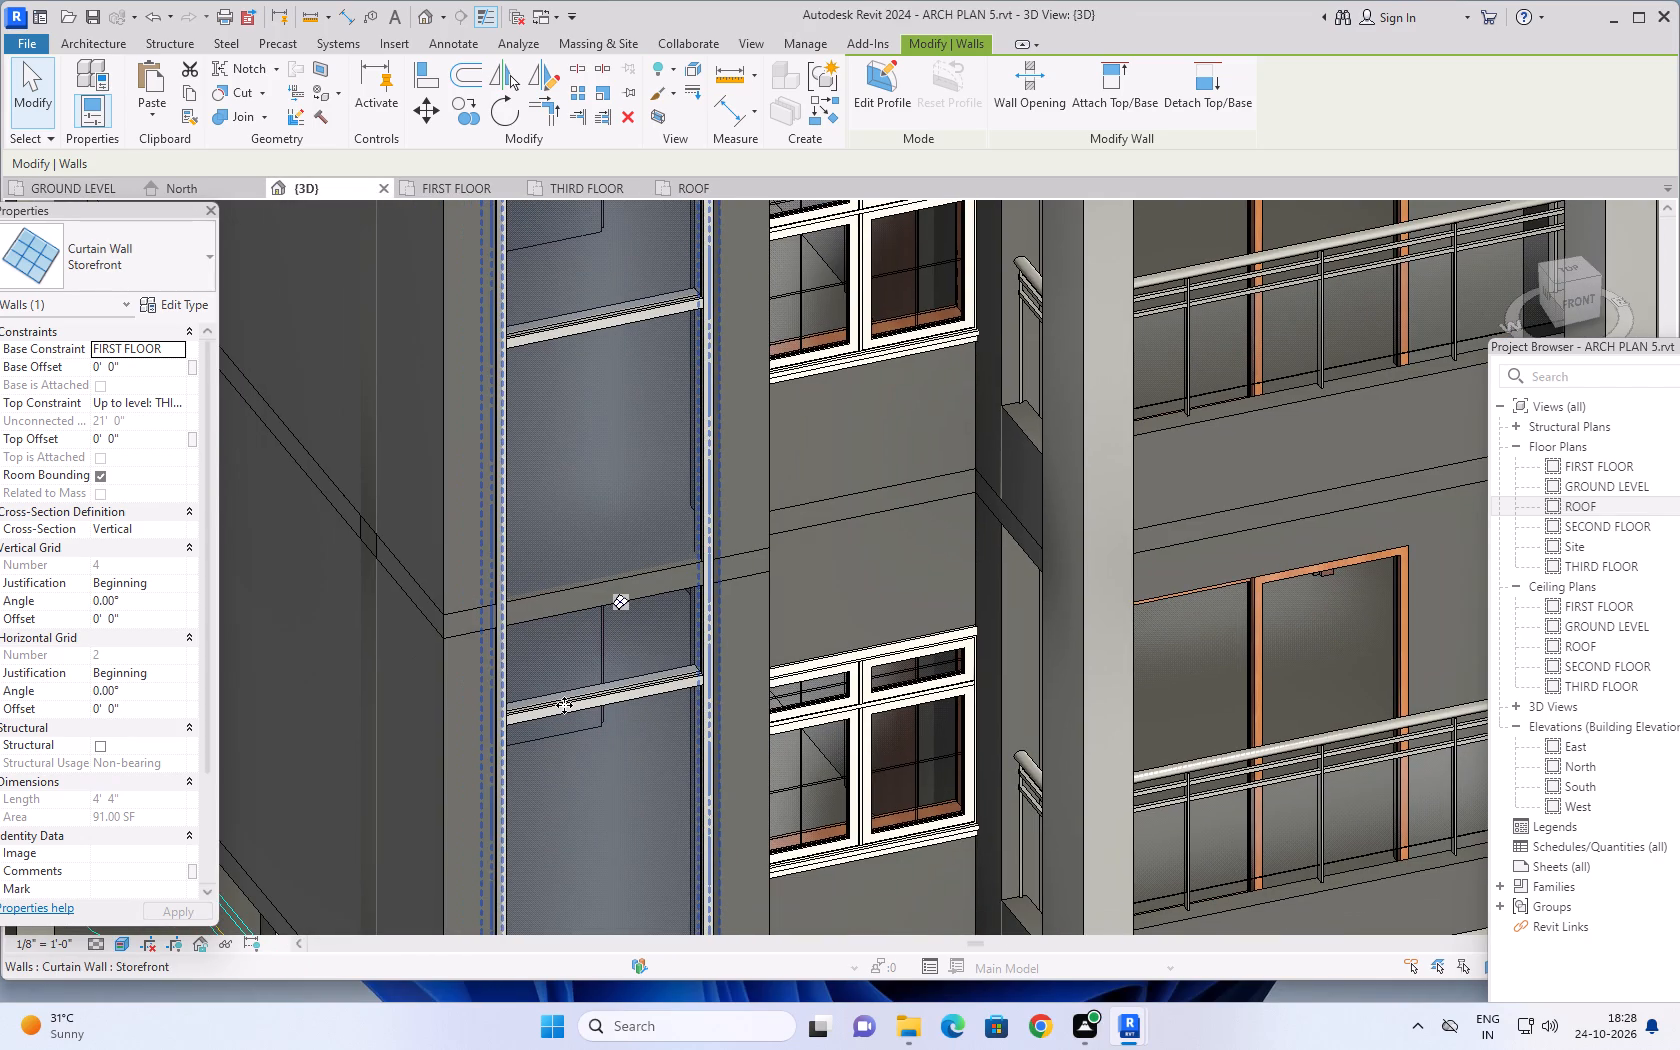
{"action": "middle_click_drag", "start_coordinate": [571, 708], "coordinate": [614, 740], "text": "shift"}
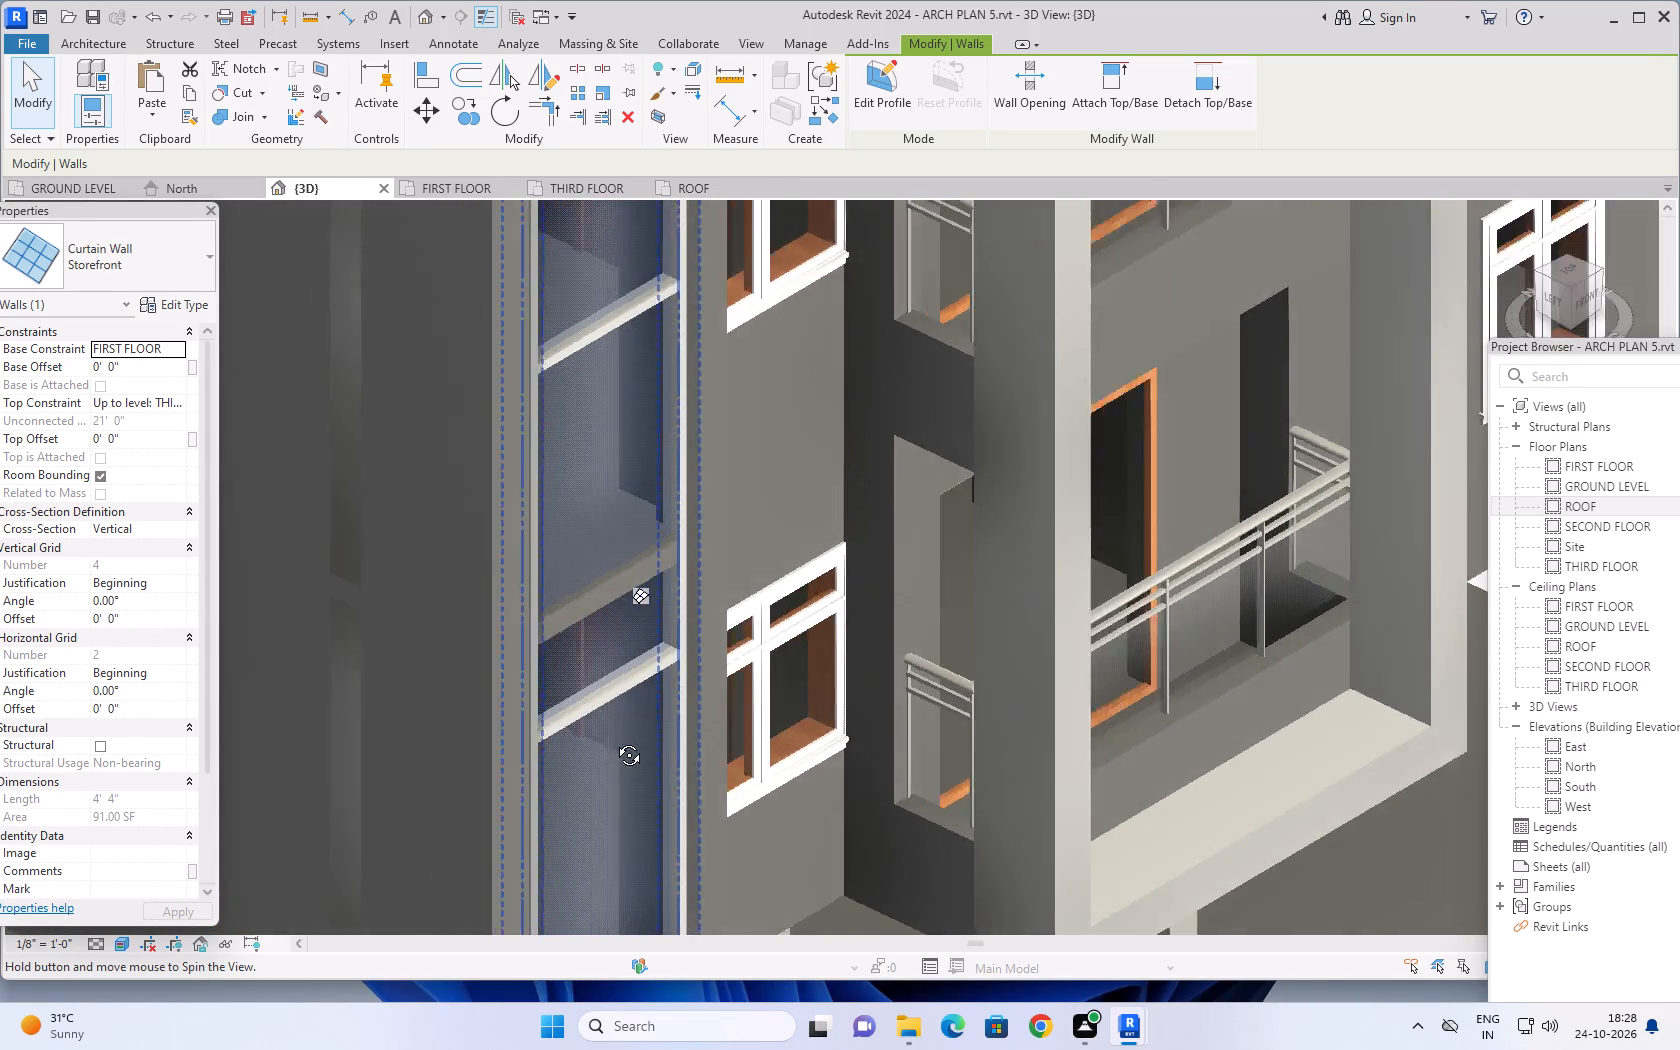
{"action": "middle_click_drag", "start_coordinate": [614, 740], "coordinate": [434, 685], "text": "shift"}
{"action": "scroll", "coordinate": [509, 713], "scroll_direction": "down", "scroll_amount": 6}
{"action": "middle_click_drag", "start_coordinate": [574, 756], "coordinate": [637, 621]}
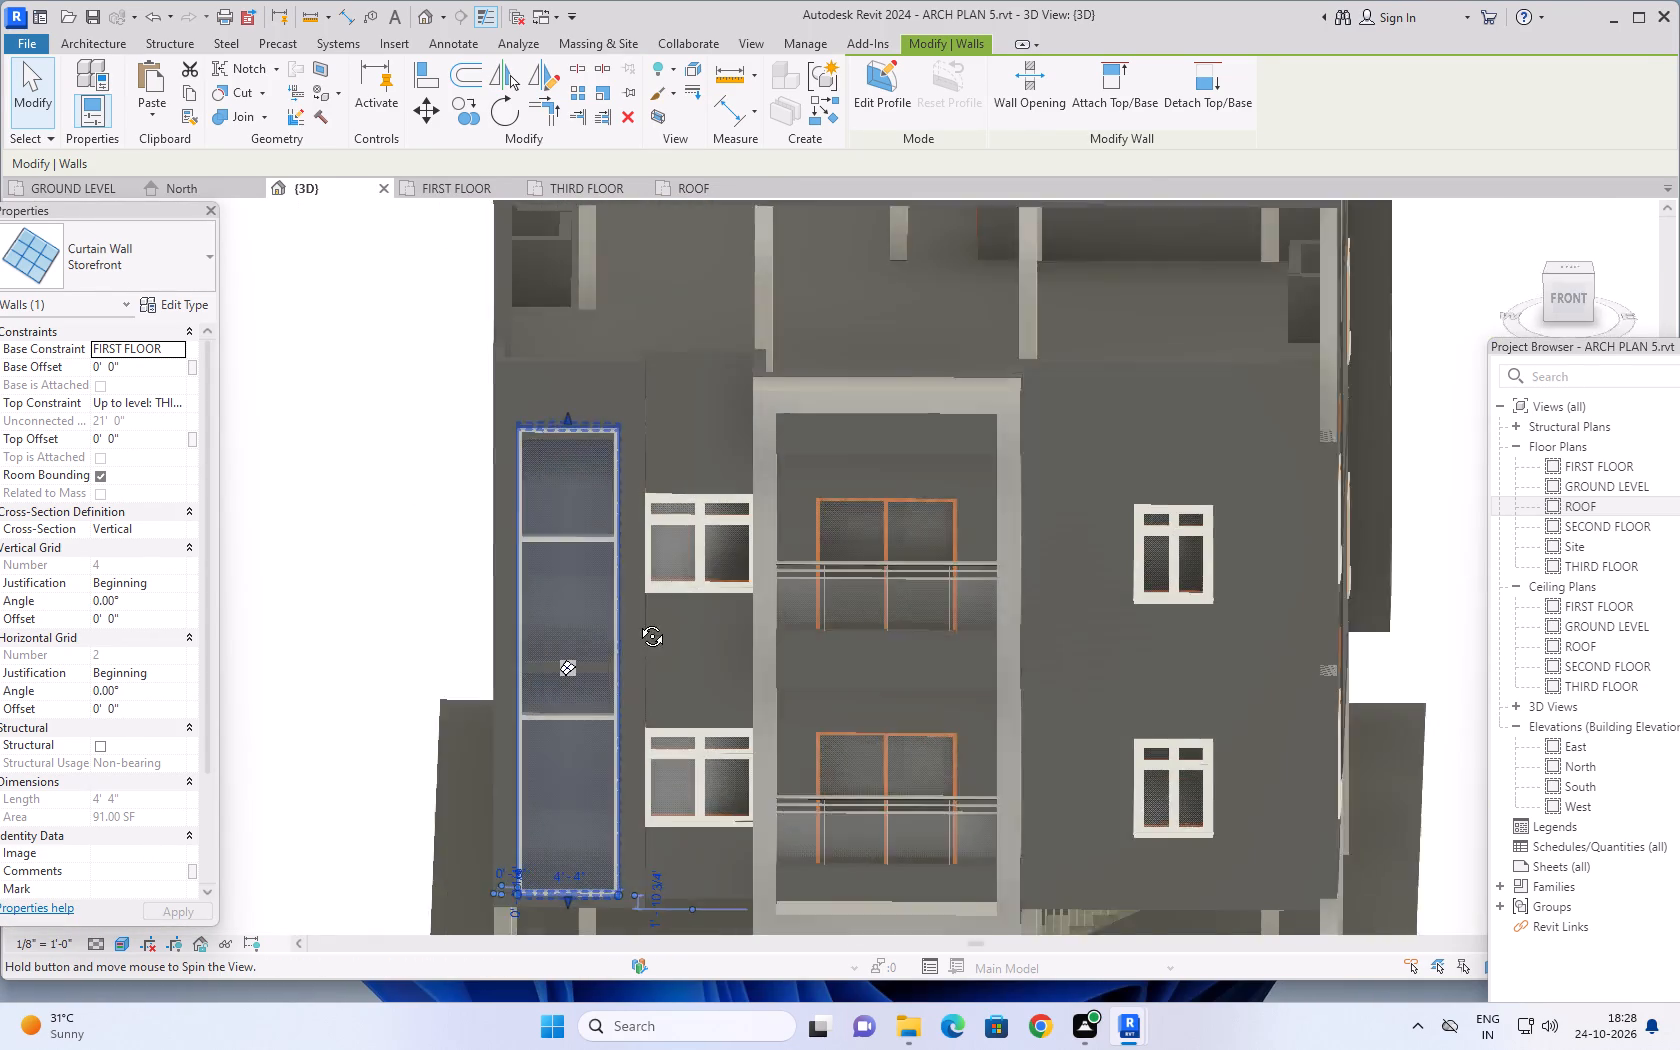
{"action": "middle_click_drag", "start_coordinate": [637, 621], "coordinate": [611, 527]}
{"action": "key", "text": "Escape"}
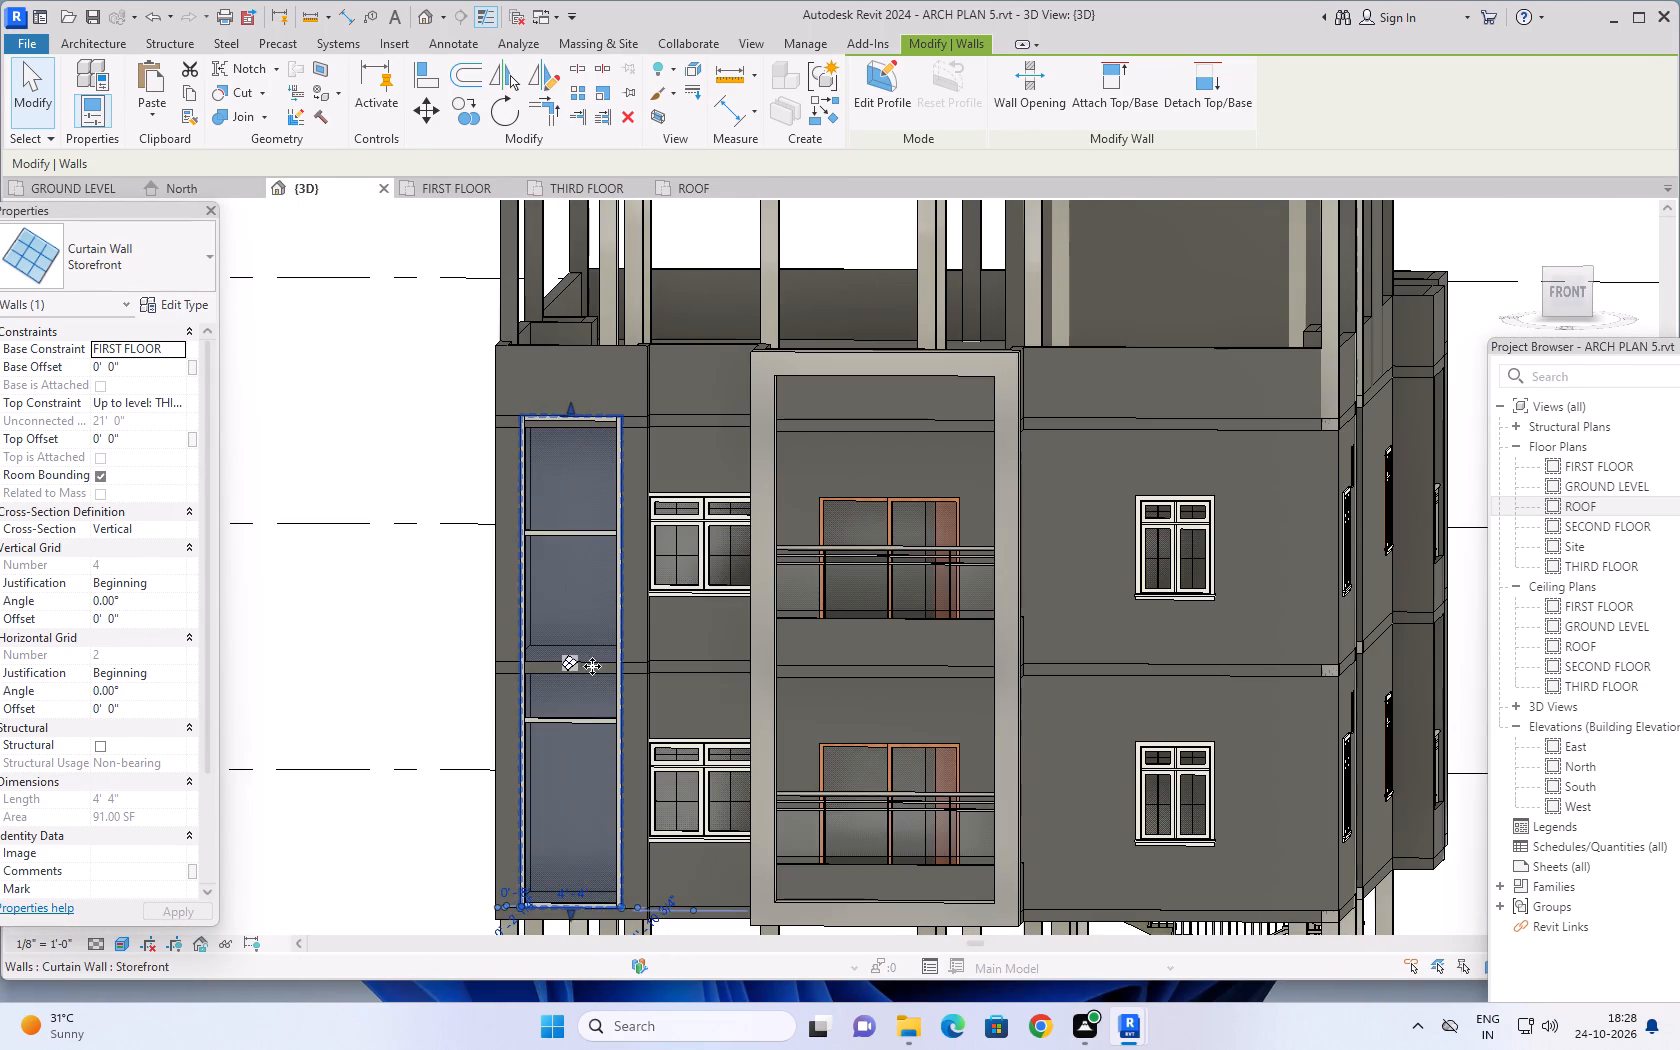
{"action": "key", "text": "Escape"}
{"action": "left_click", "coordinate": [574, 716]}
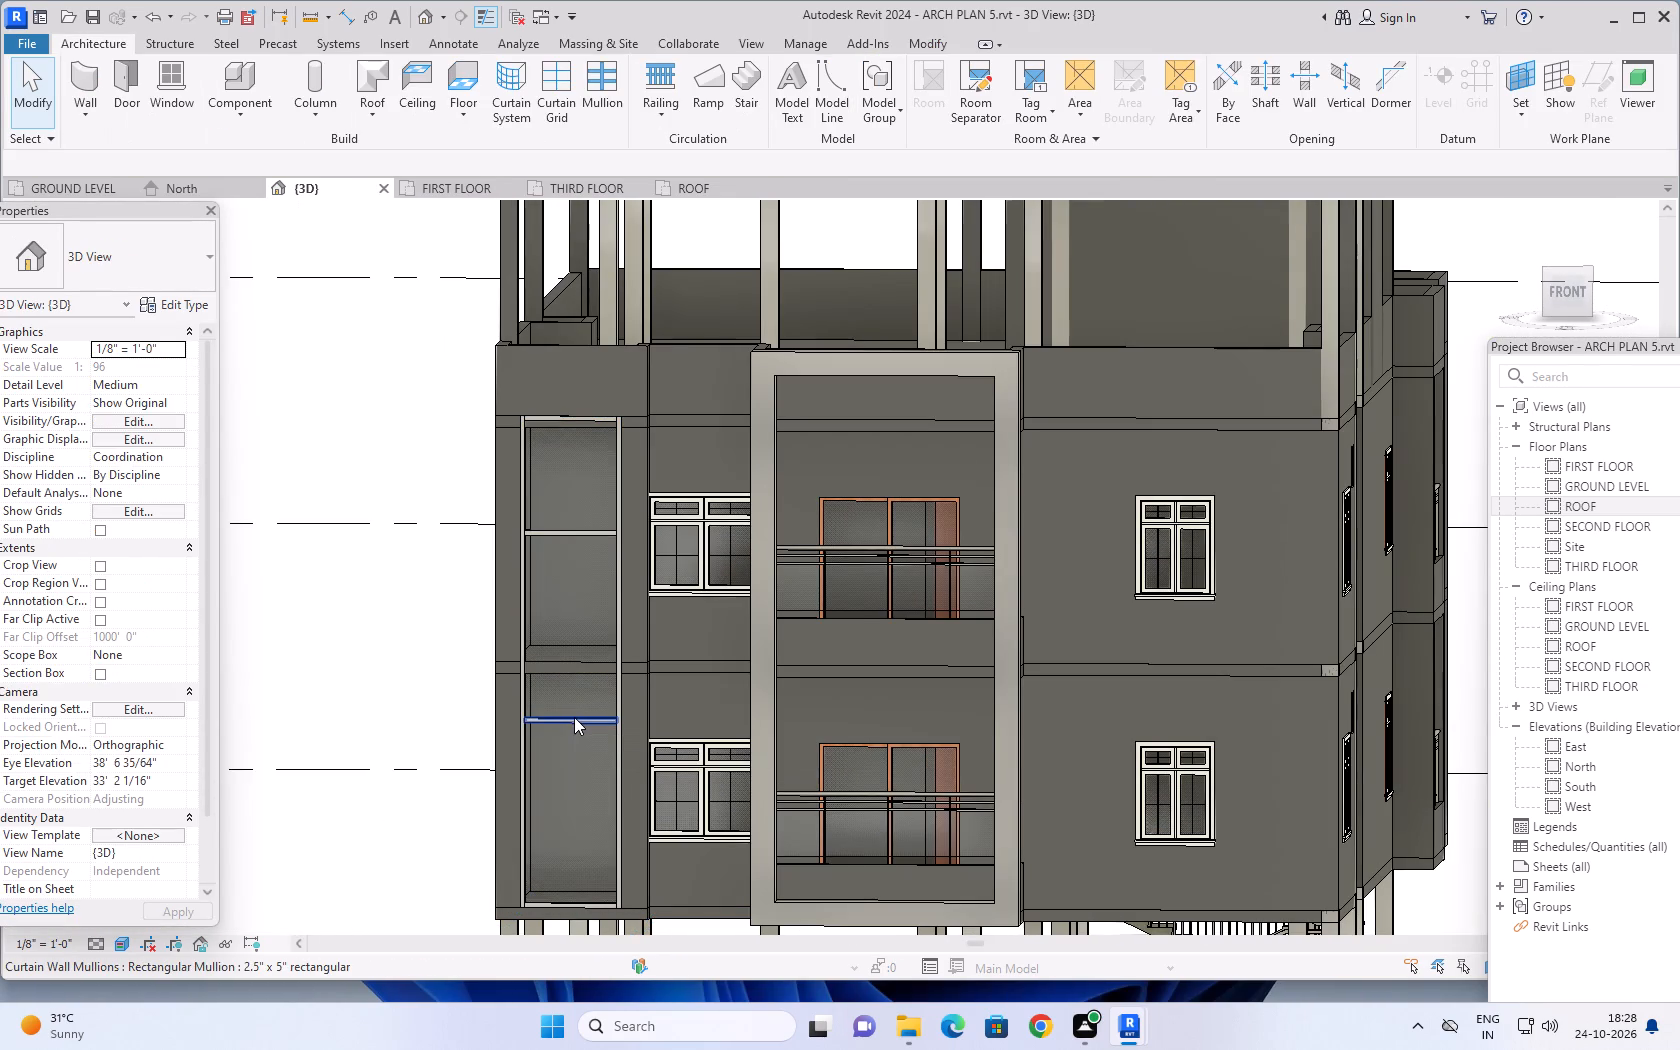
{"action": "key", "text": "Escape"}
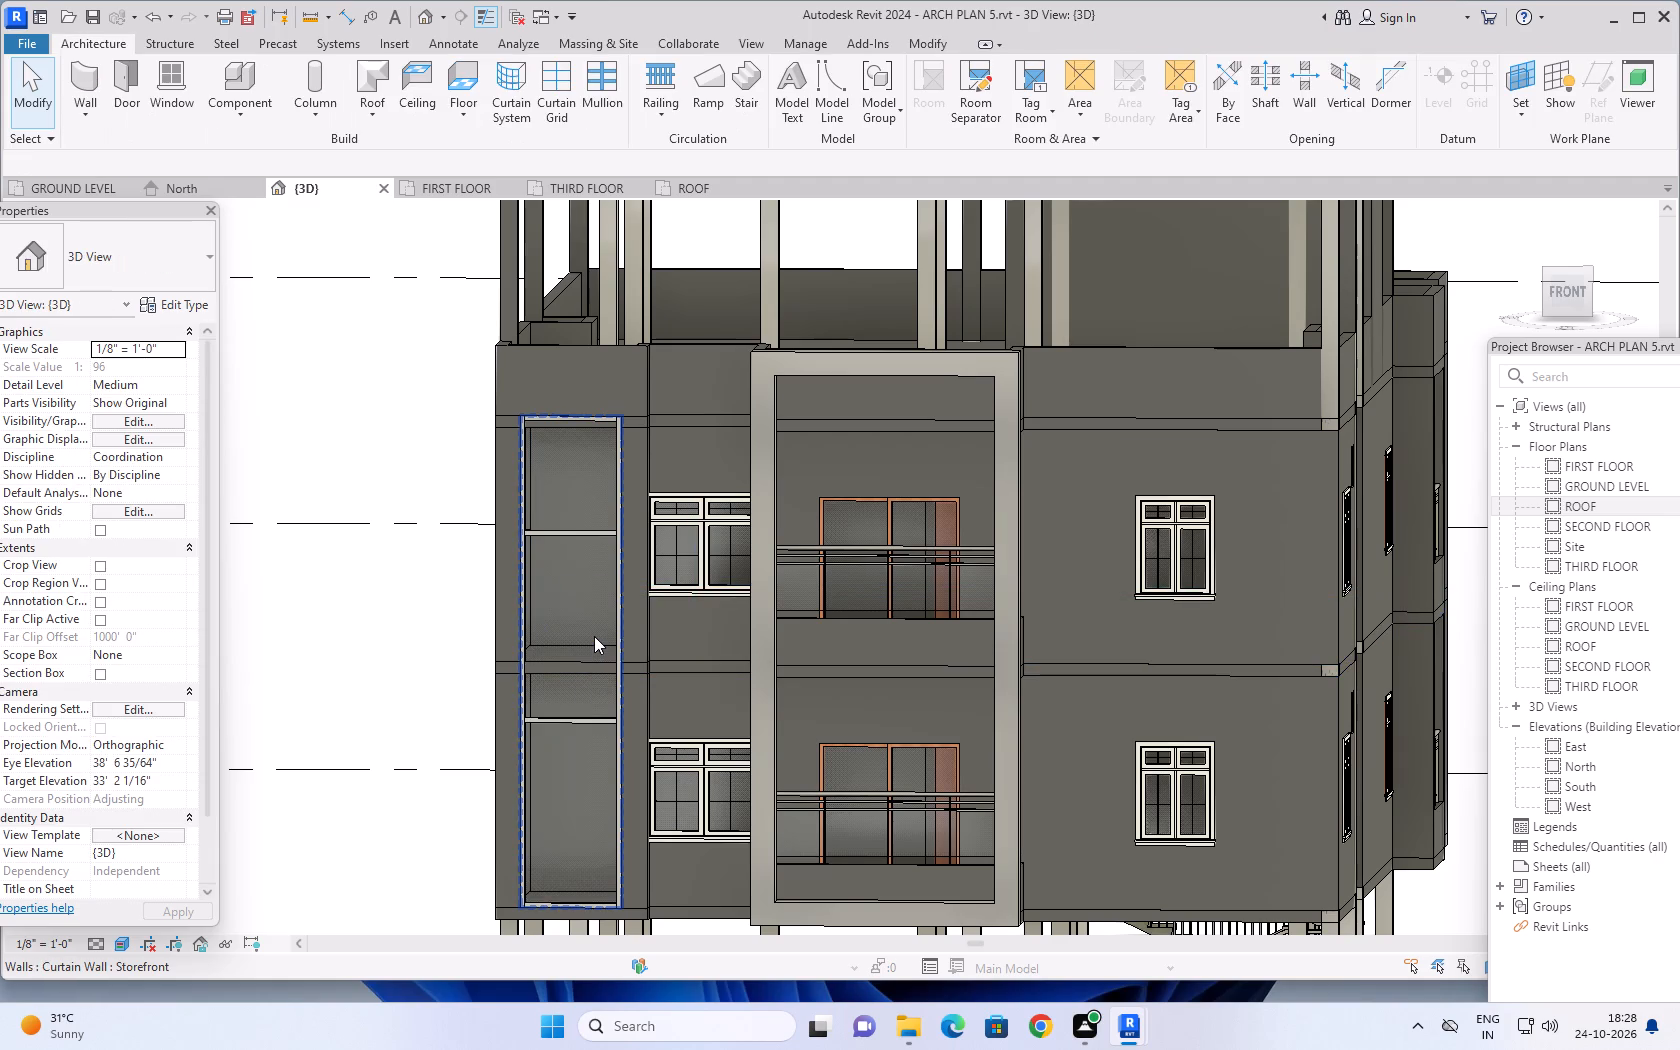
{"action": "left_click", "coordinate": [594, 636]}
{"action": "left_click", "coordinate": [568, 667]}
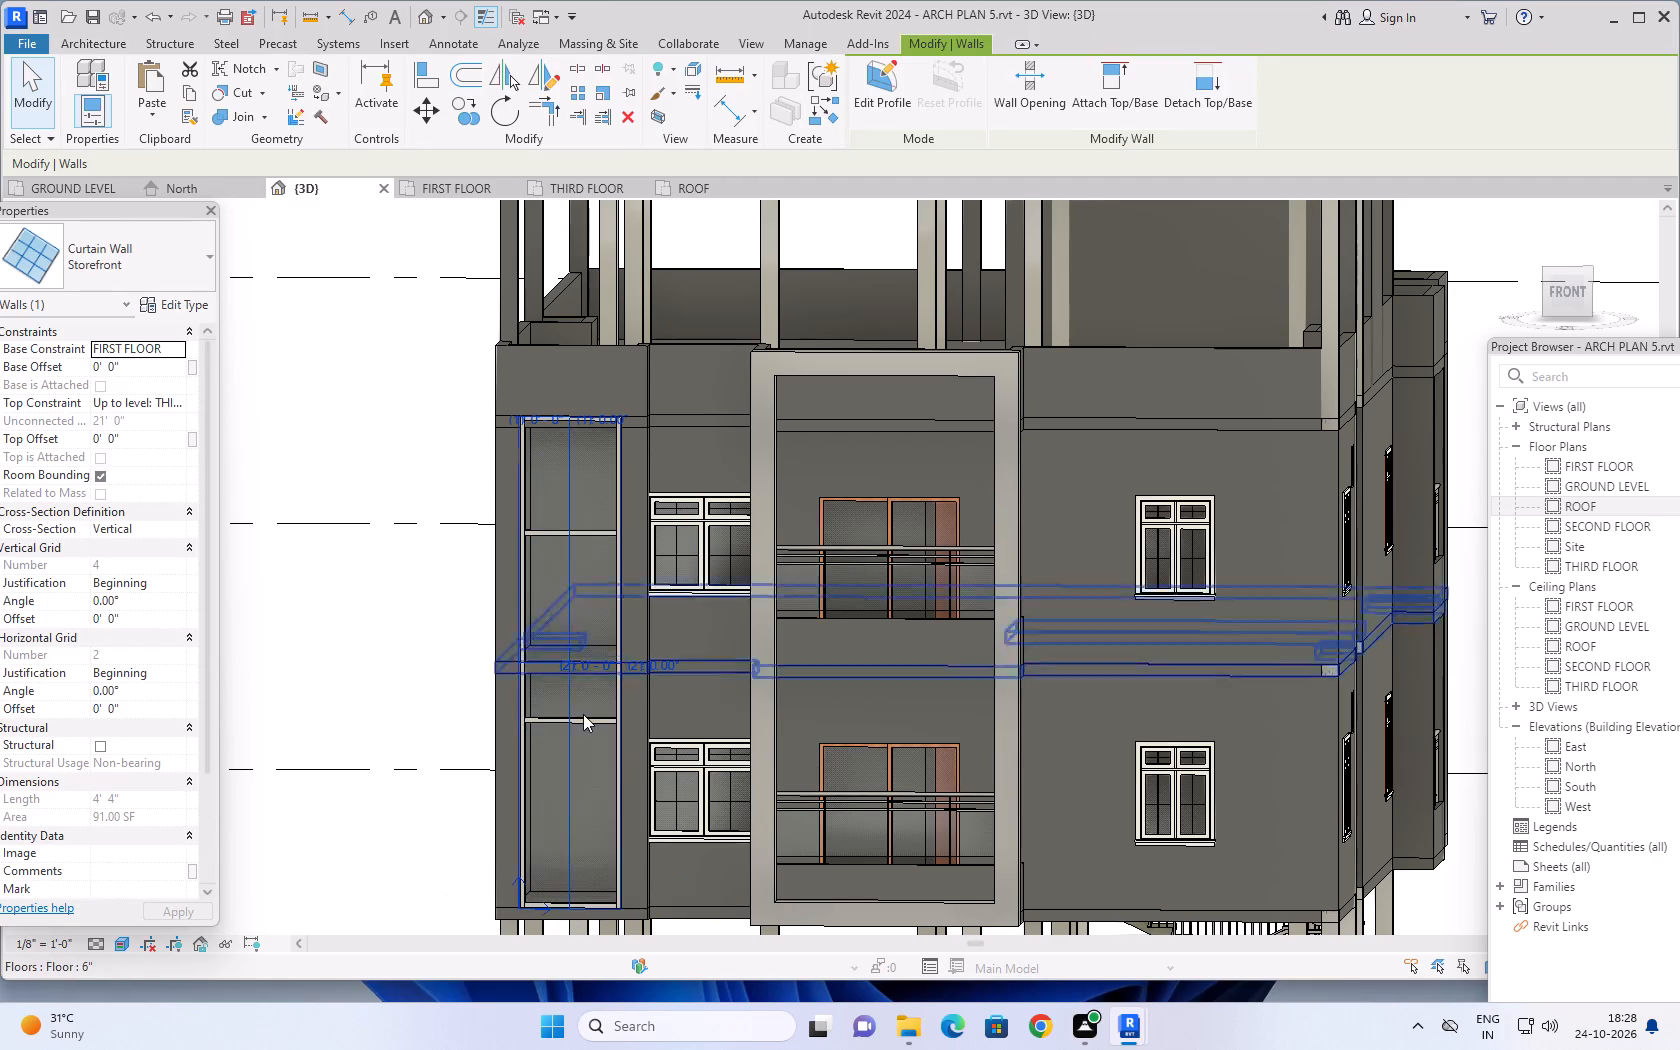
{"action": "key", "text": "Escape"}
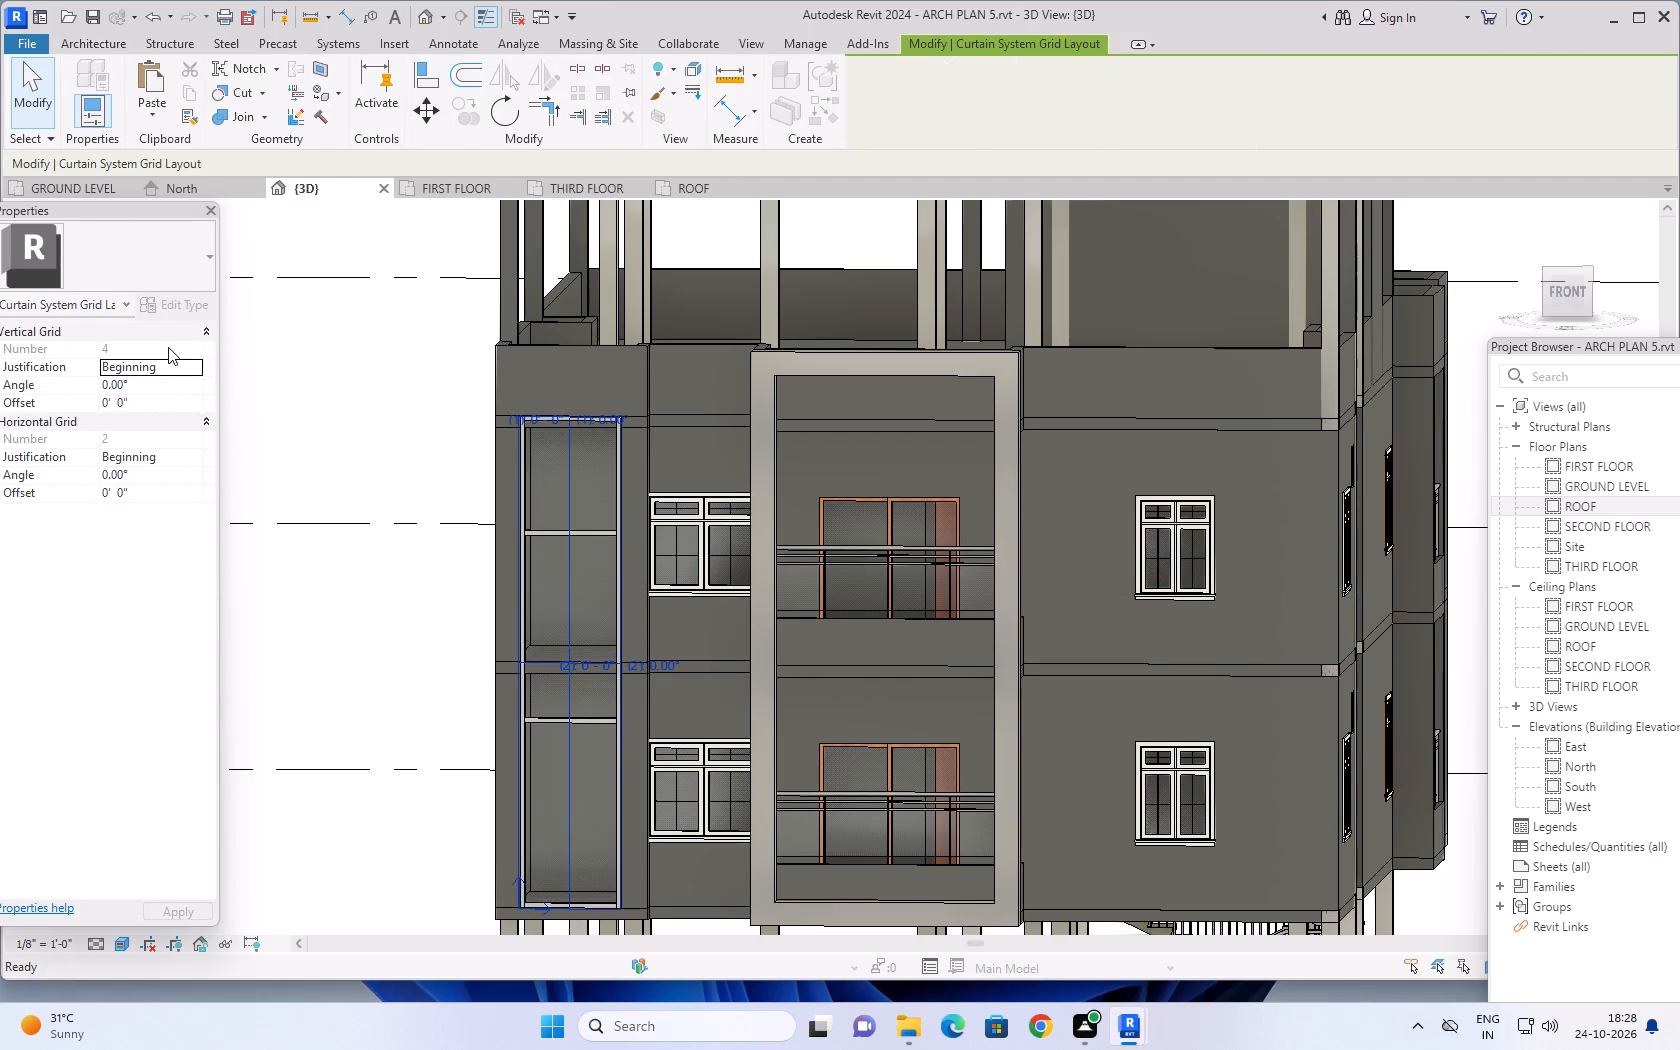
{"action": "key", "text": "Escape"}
In the front-left curtain wall's Storefront type properties, enable Adjust for Mullion Size for both the vertical and horizontal grids.
{"action": "left_click", "coordinate": [549, 469]}
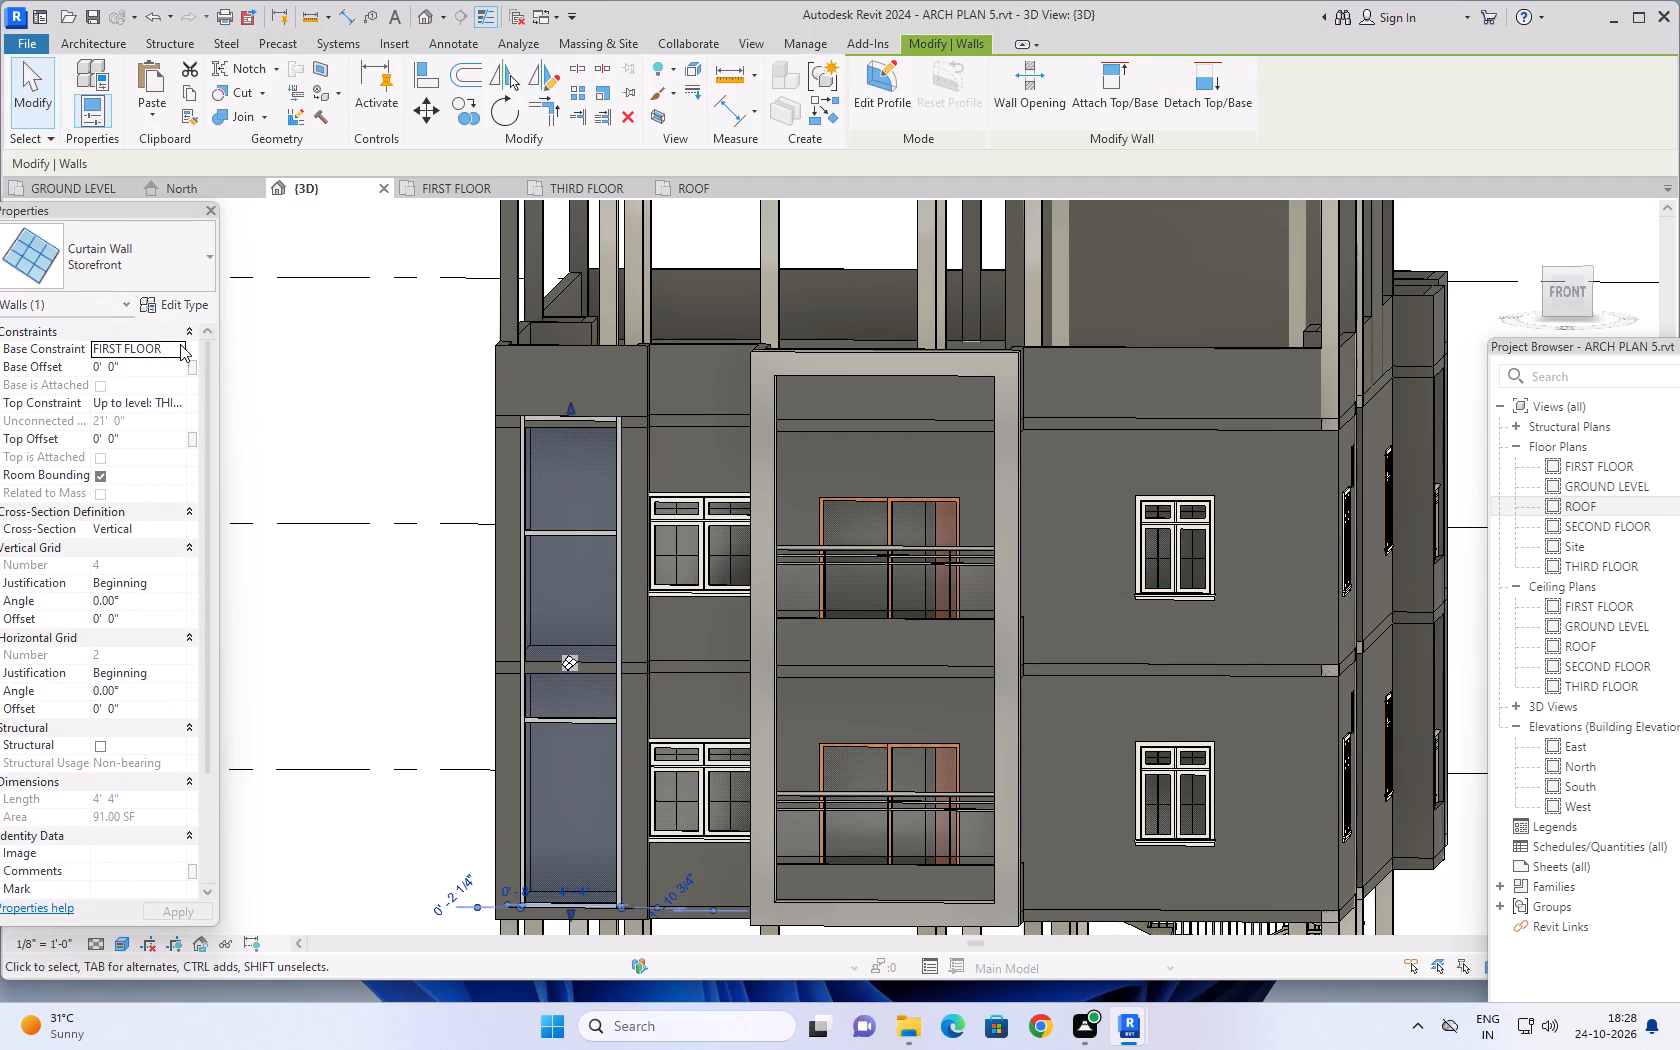
{"action": "left_click", "coordinate": [158, 303]}
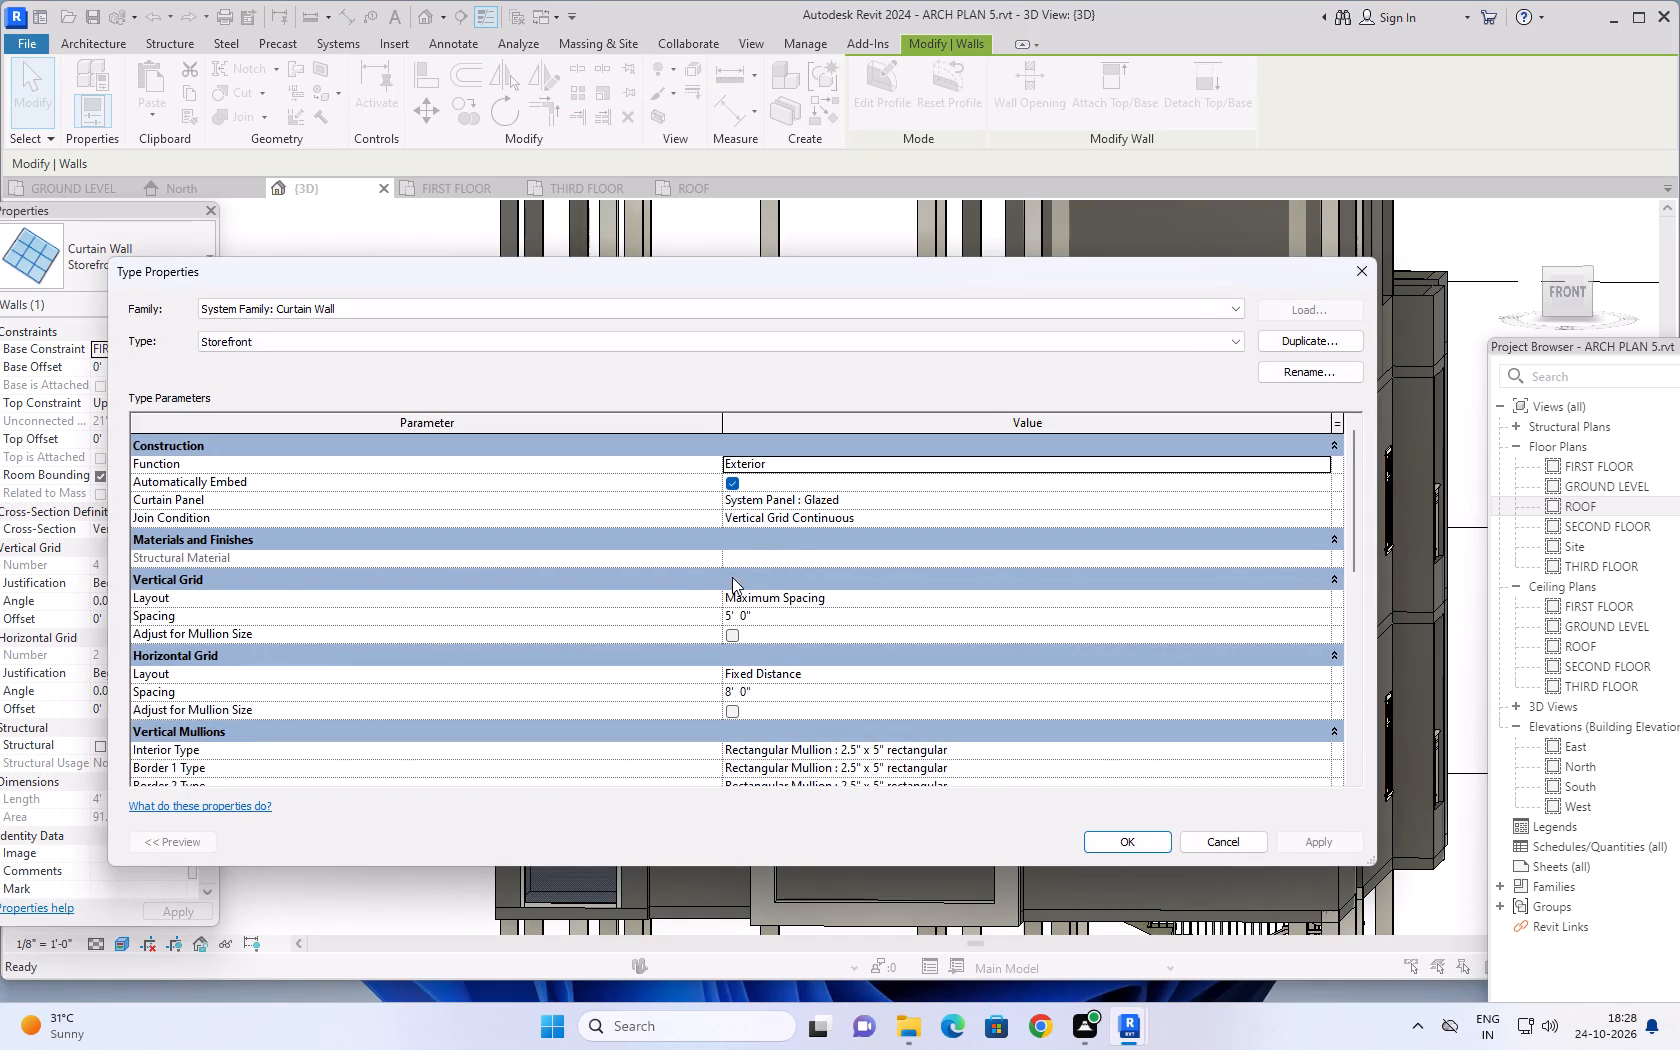
{"action": "scroll", "coordinate": [748, 602], "scroll_direction": "down", "scroll_amount": 2}
{"action": "scroll", "coordinate": [751, 611], "scroll_direction": "up", "scroll_amount": 3}
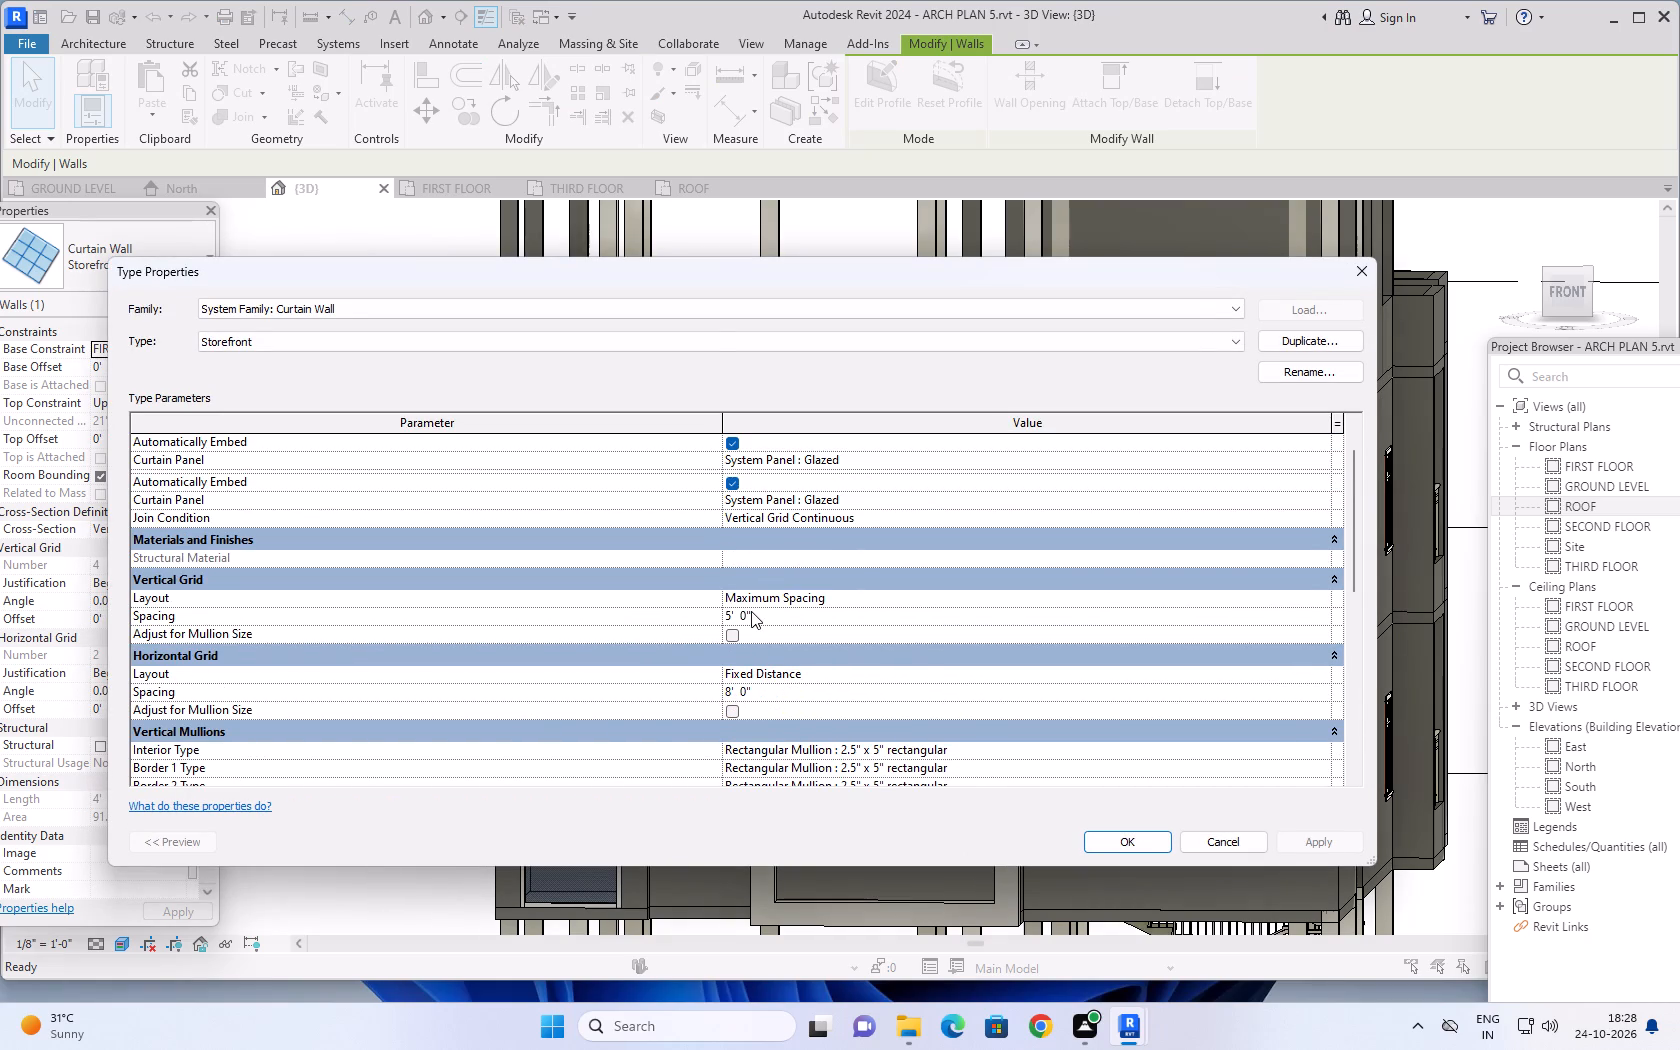
{"action": "left_click", "coordinate": [731, 637]}
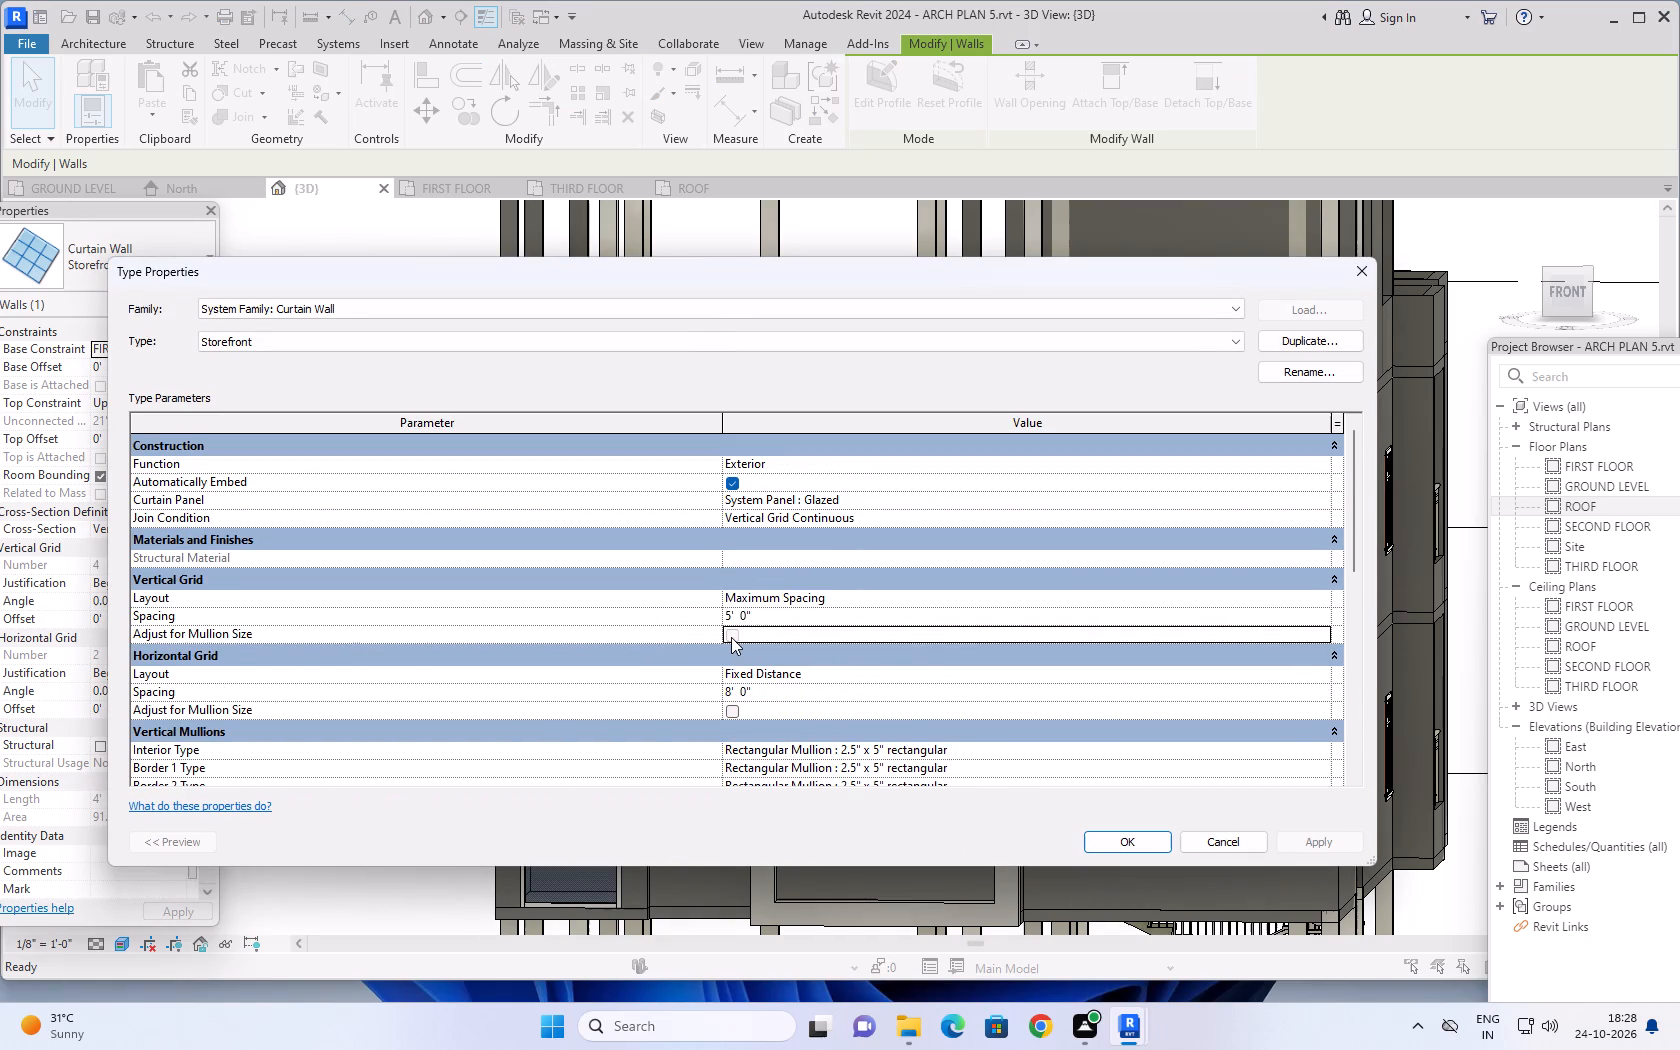
{"action": "left_click", "coordinate": [730, 712]}
{"action": "scroll", "coordinate": [791, 683], "scroll_direction": "down", "scroll_amount": 1}
{"action": "middle_click_drag", "start_coordinate": [783, 681], "coordinate": [754, 629]}
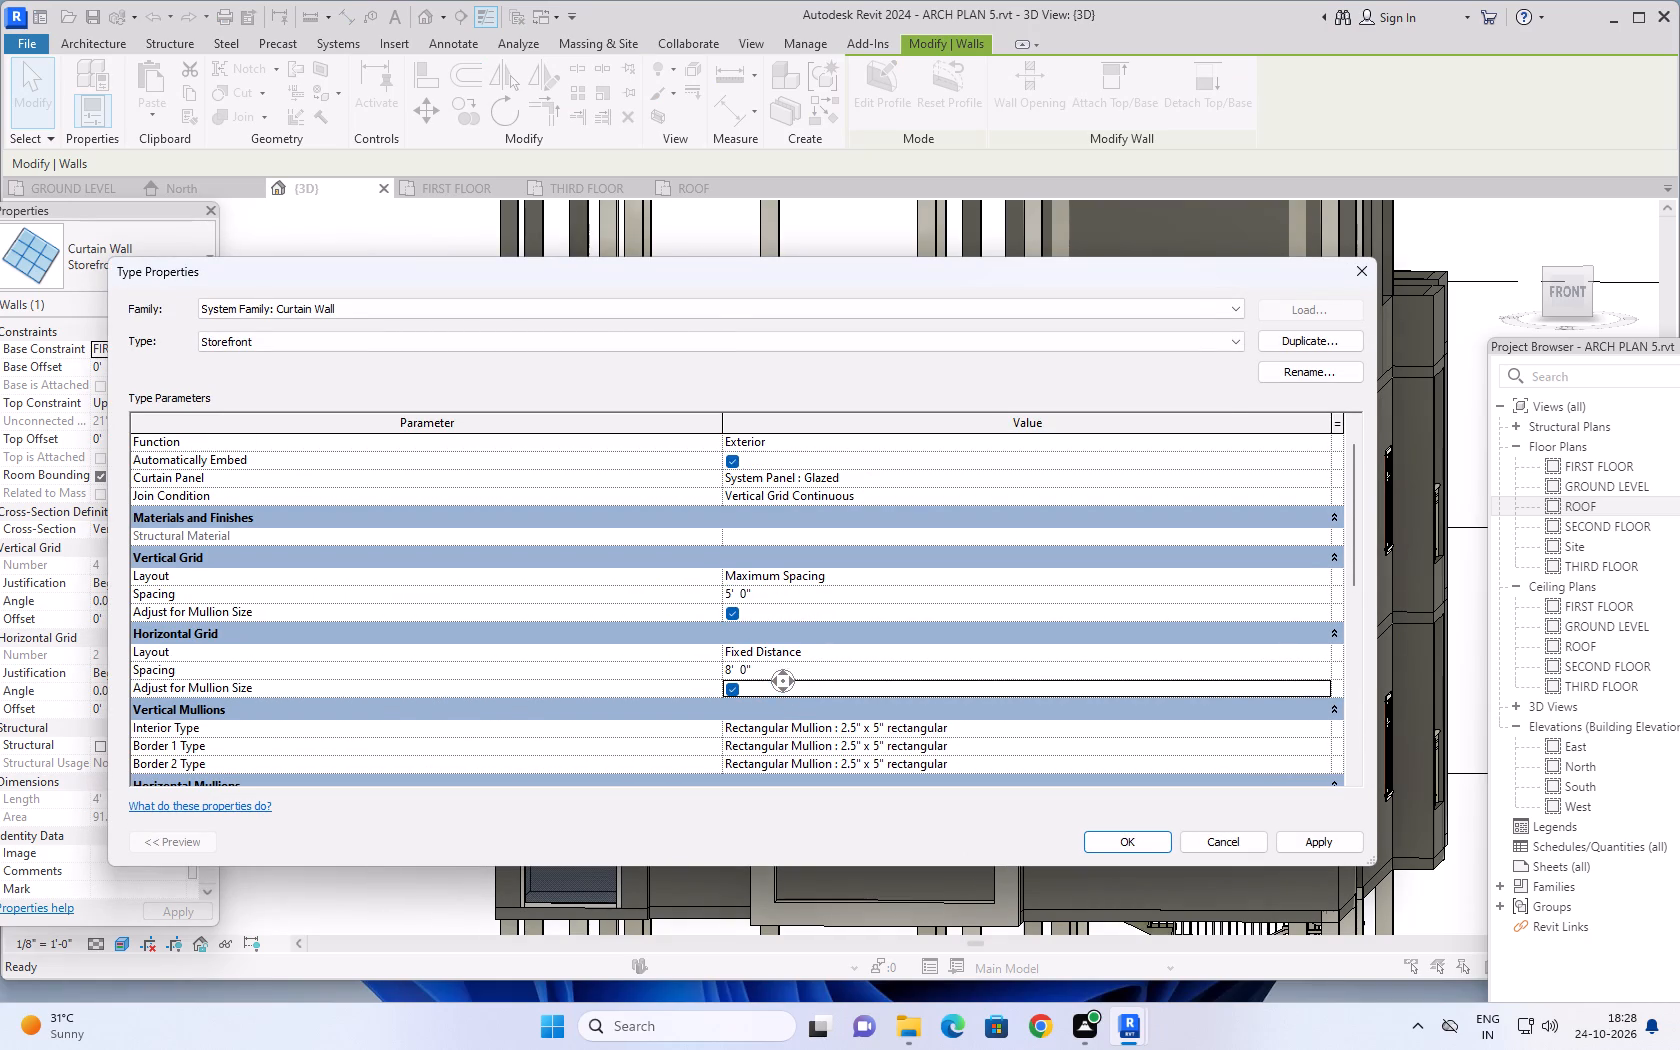
{"action": "middle_click_drag", "start_coordinate": [754, 629], "coordinate": [752, 610]}
{"action": "scroll", "coordinate": [779, 631], "scroll_direction": "up", "scroll_amount": 3}
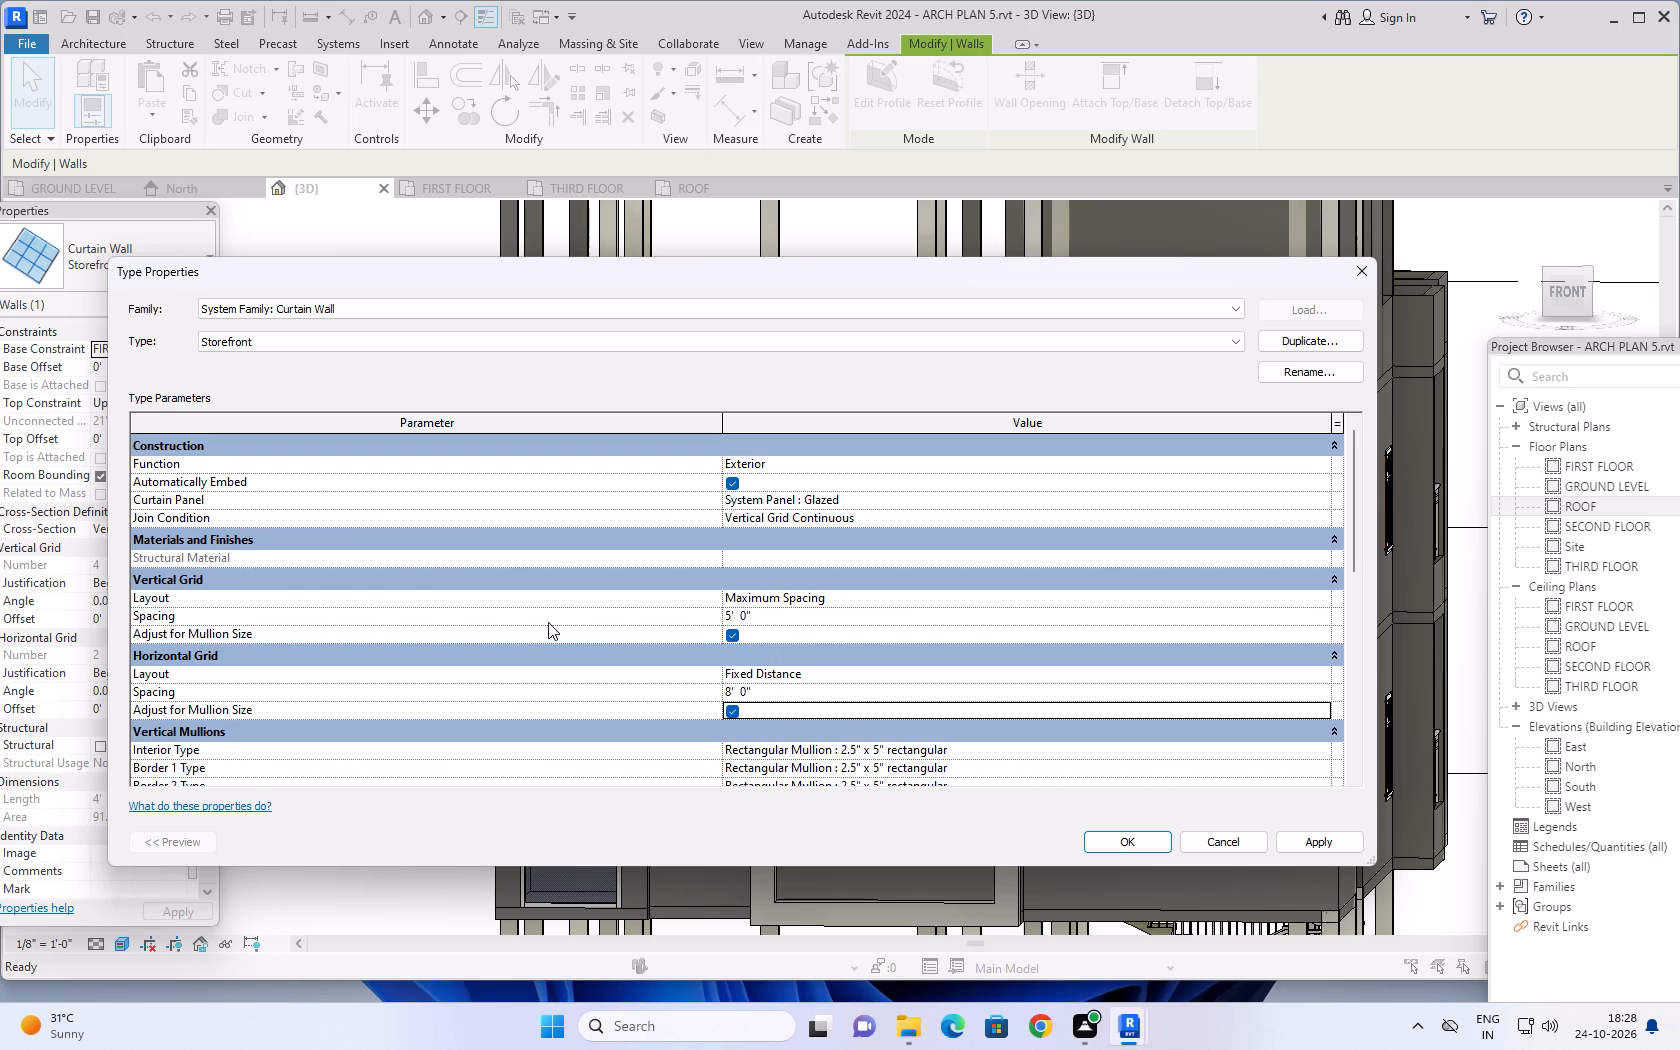
Set the Storefront type's vertical grid spacing and horizontal grid spacing to 2.5' each.
{"action": "left_click", "coordinate": [765, 613]}
{"action": "type", "text": "2.5"}
{"action": "key", "text": "apostrophe"}
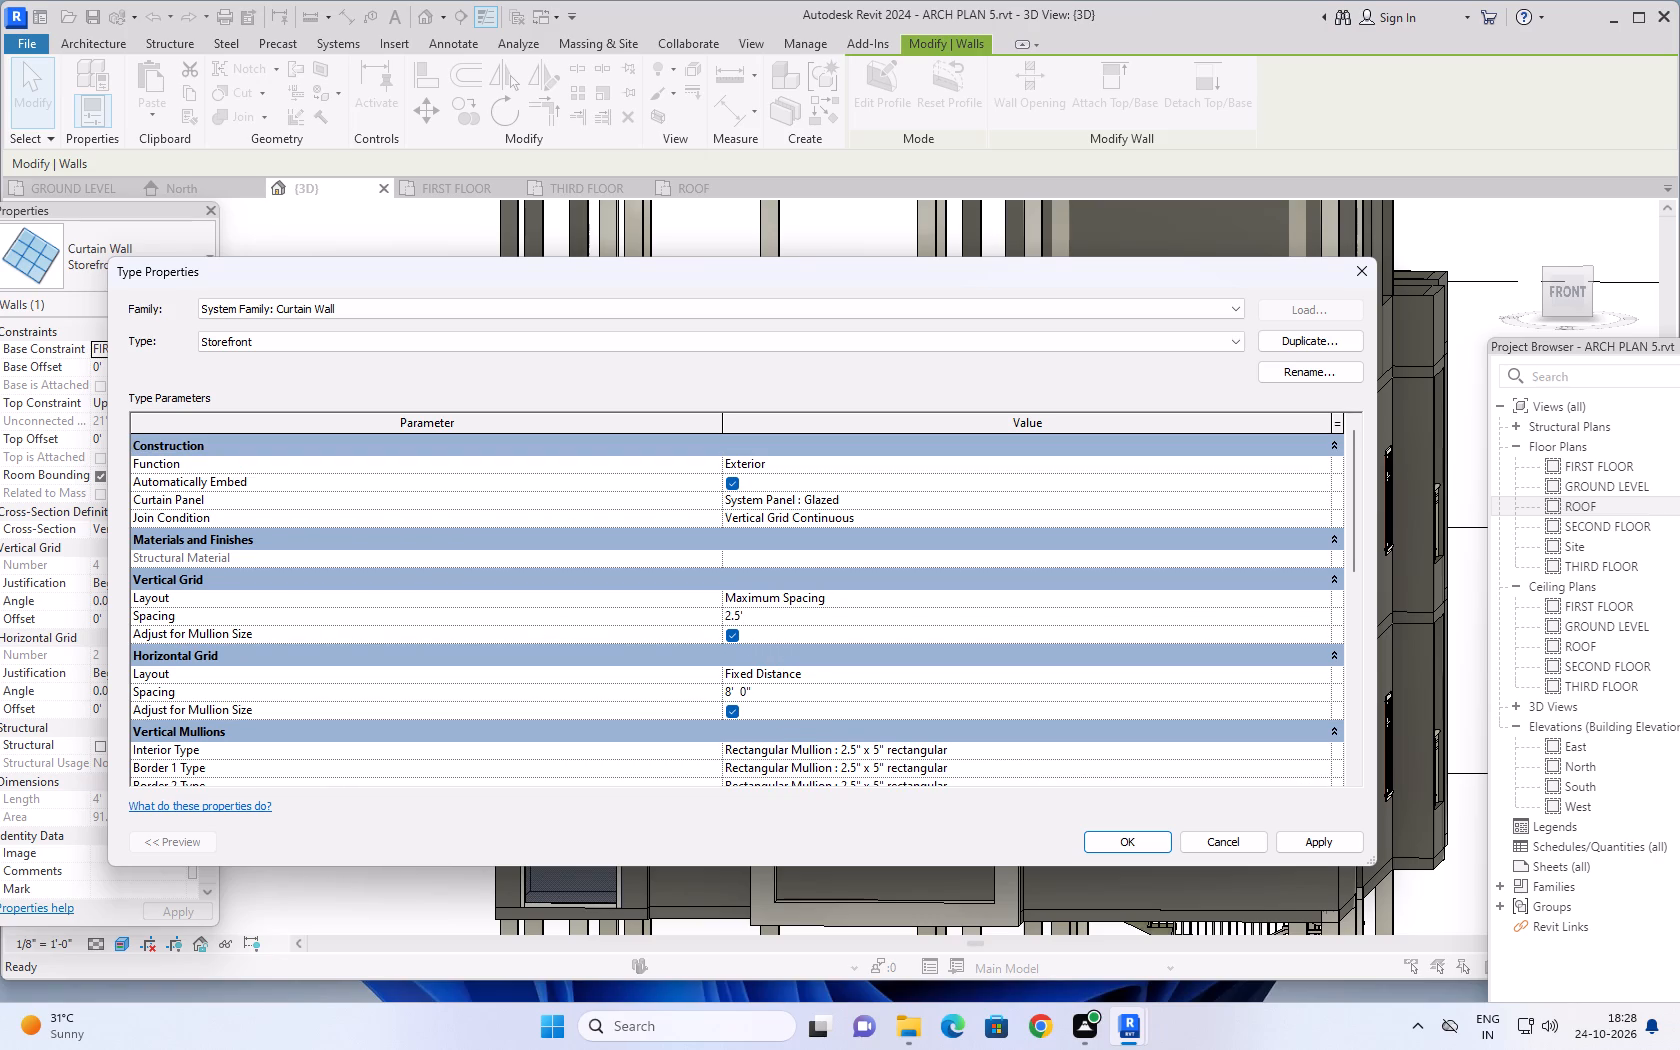
{"action": "left_click", "coordinate": [774, 697]}
{"action": "type", "text": "2.5'"}
{"action": "key", "text": "Return"}
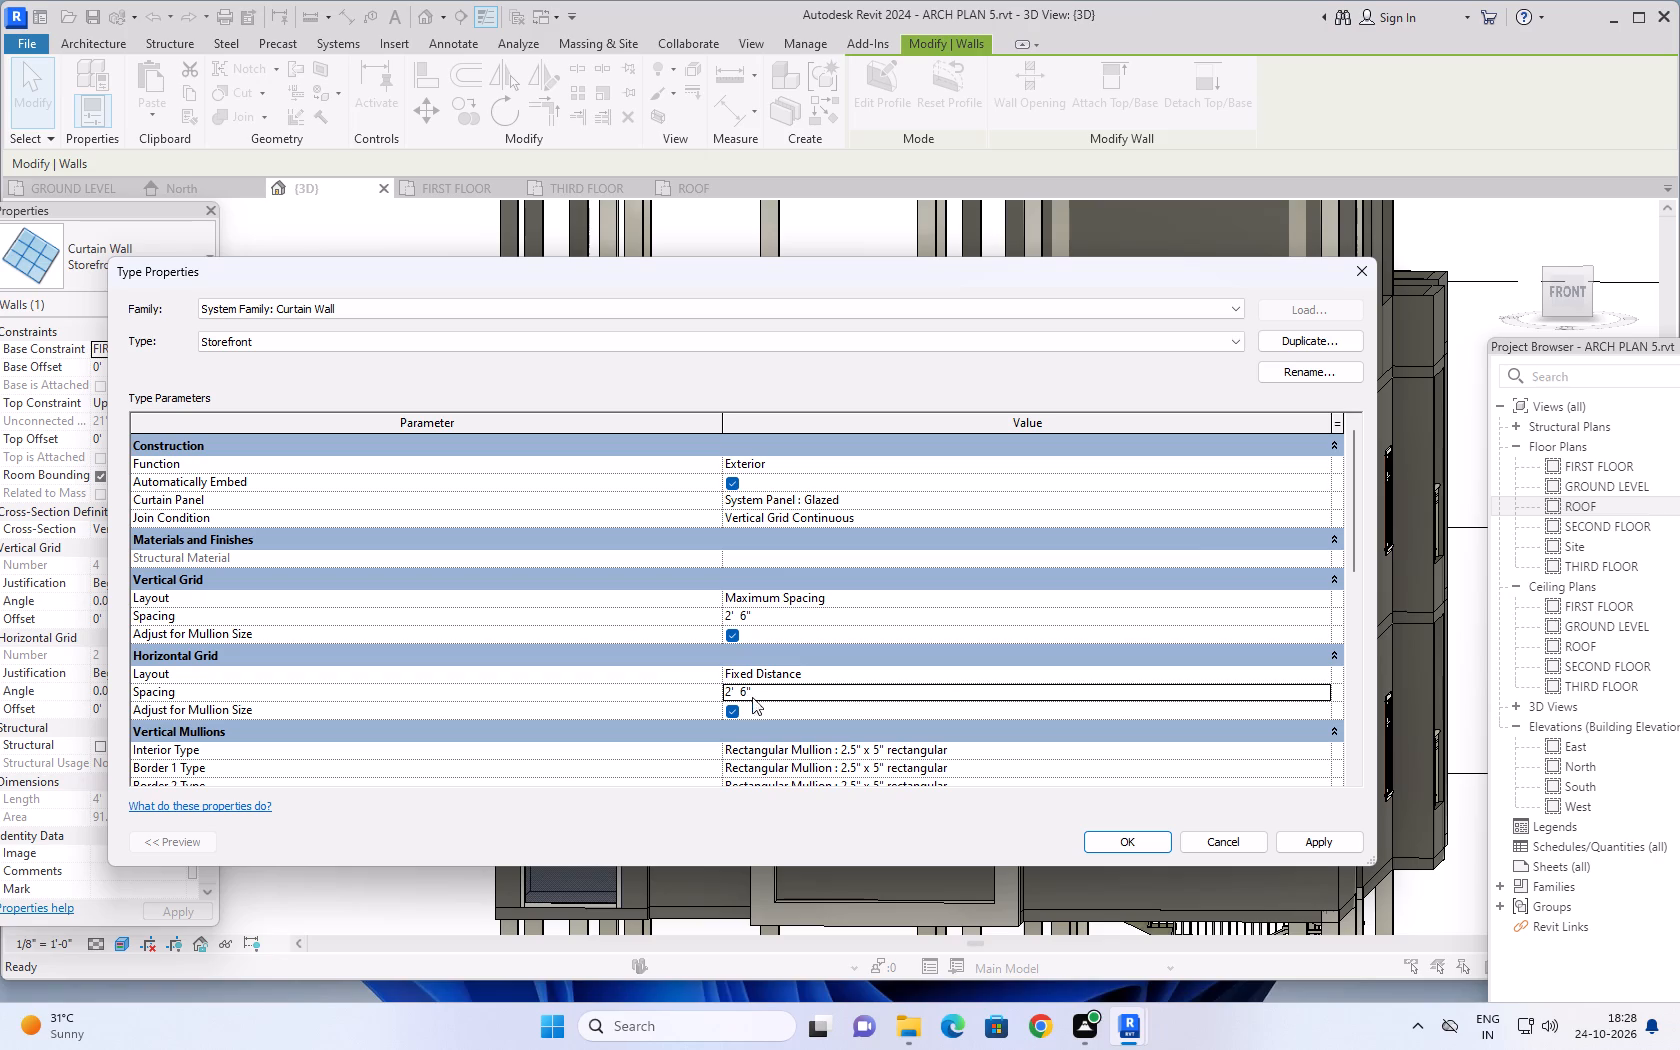
Duplicate the edited curtain wall type as Storefront 2 and apply it to the front-left curtain wall.
{"action": "left_click", "coordinate": [1290, 336]}
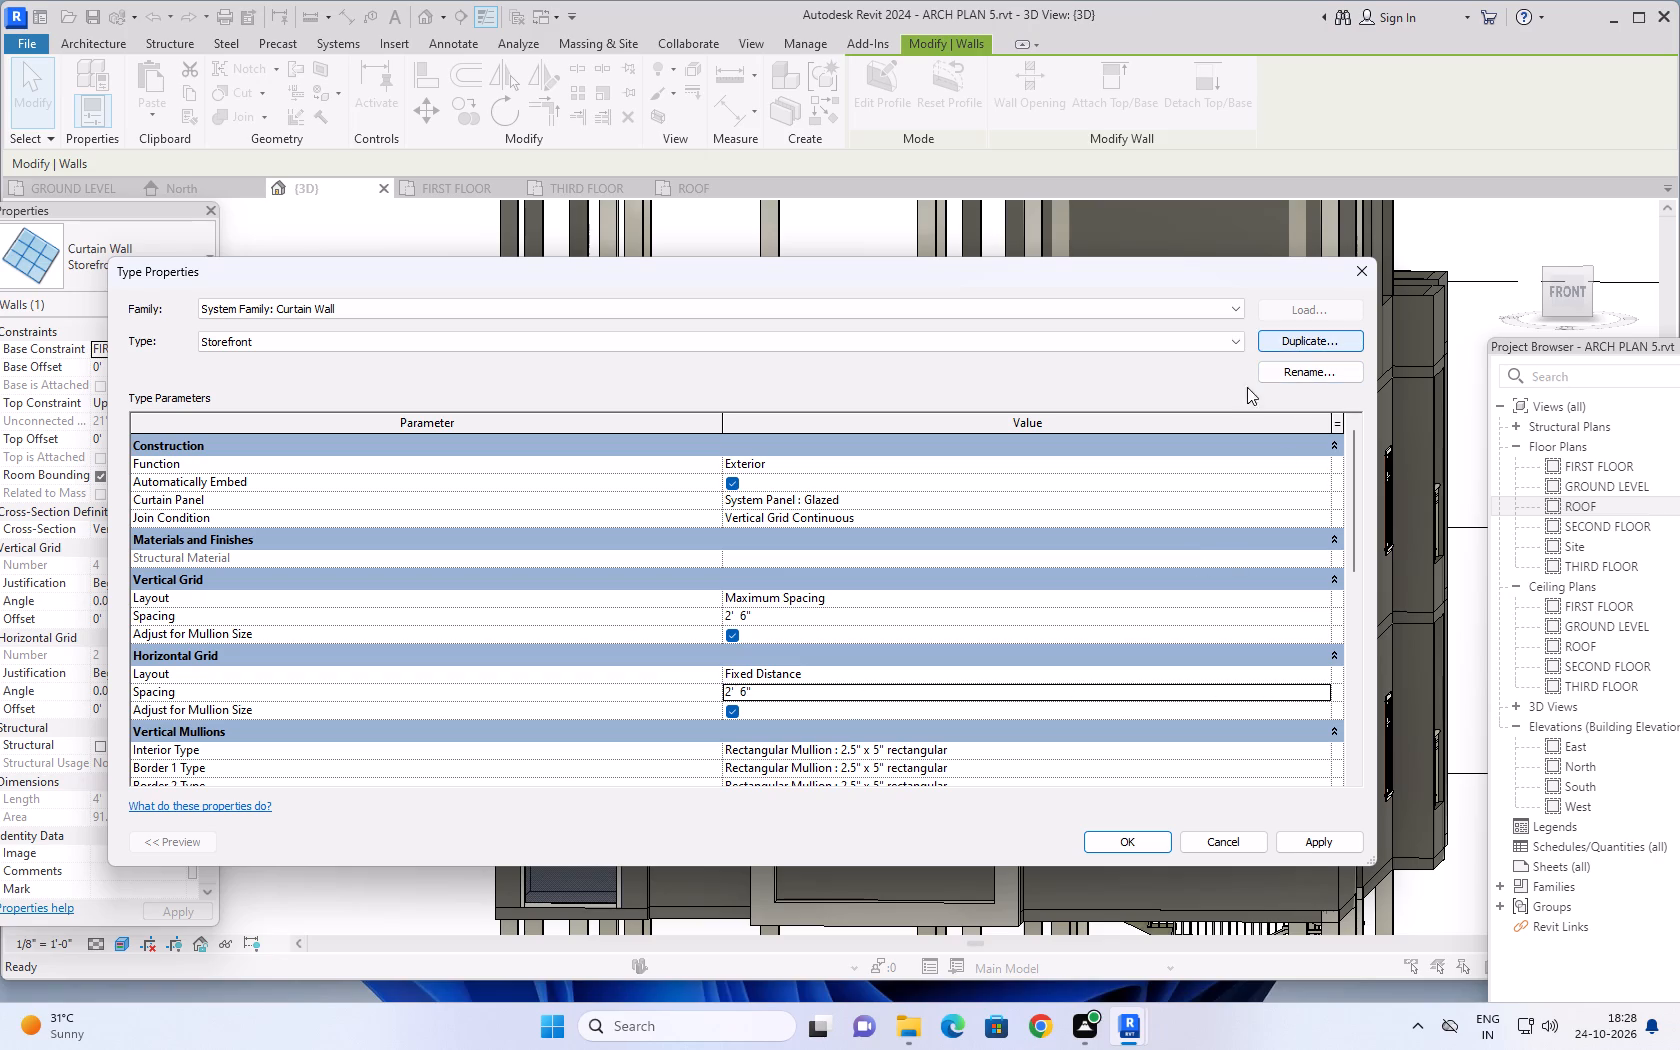
{"action": "left_click", "coordinate": [733, 603]}
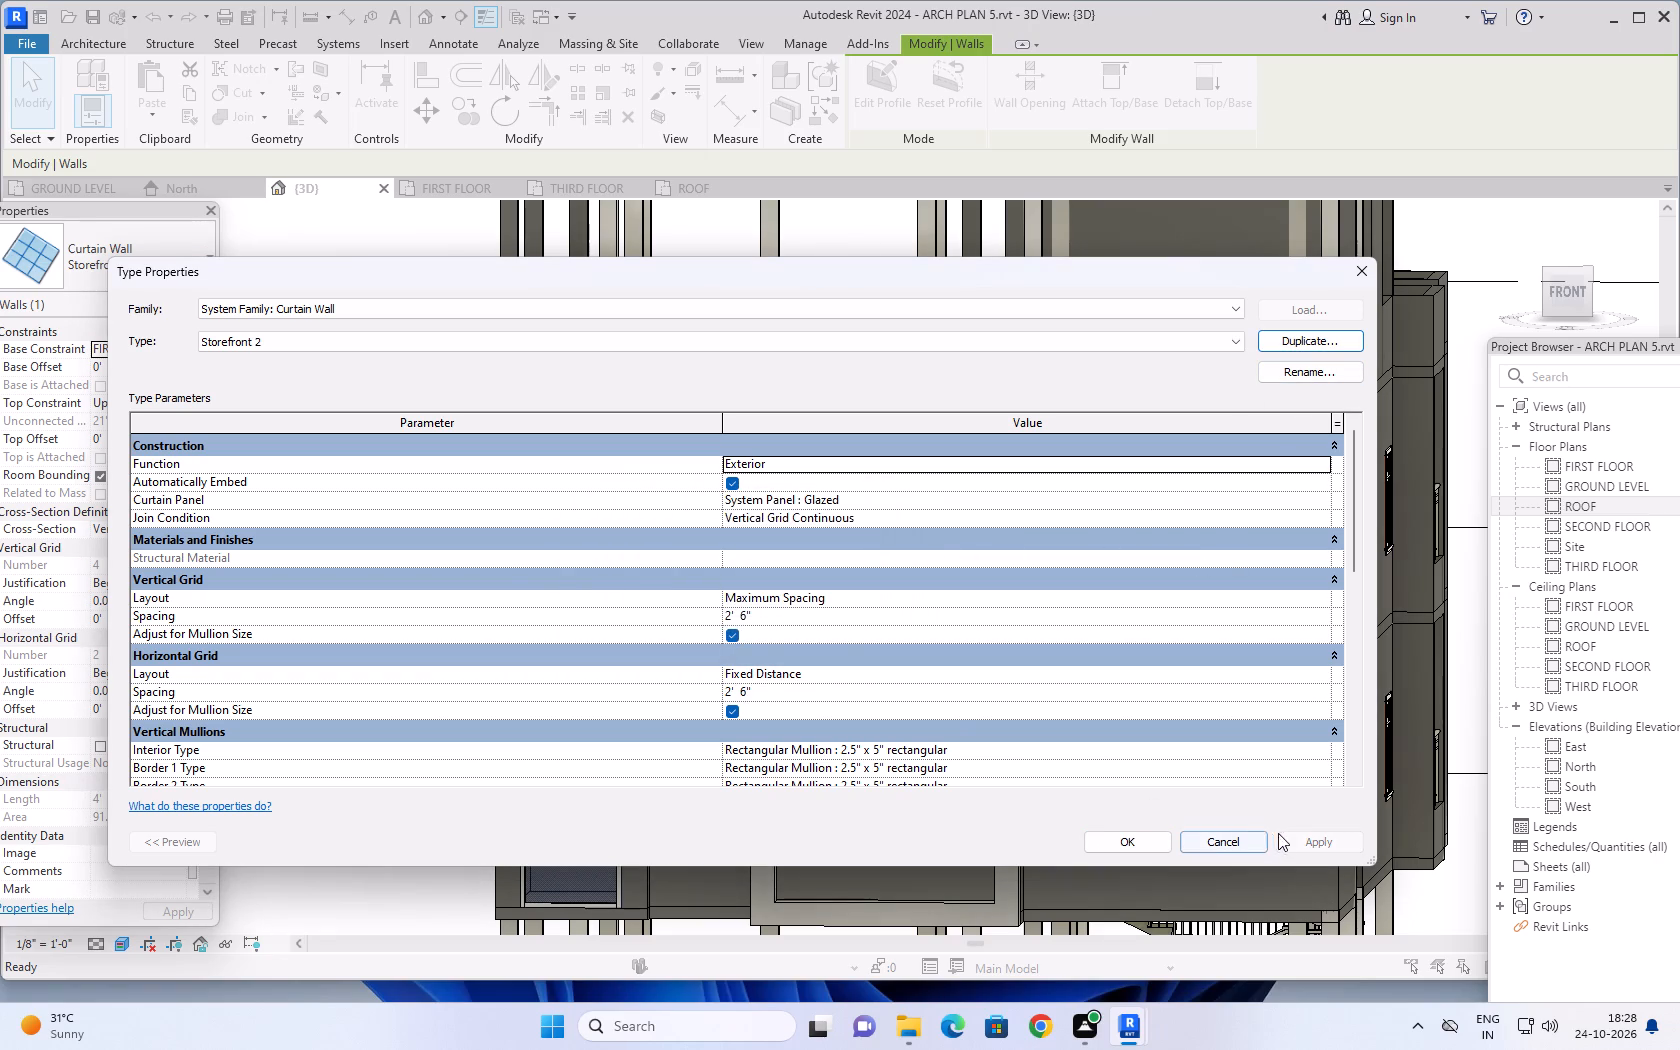
{"action": "left_click", "coordinate": [1138, 835]}
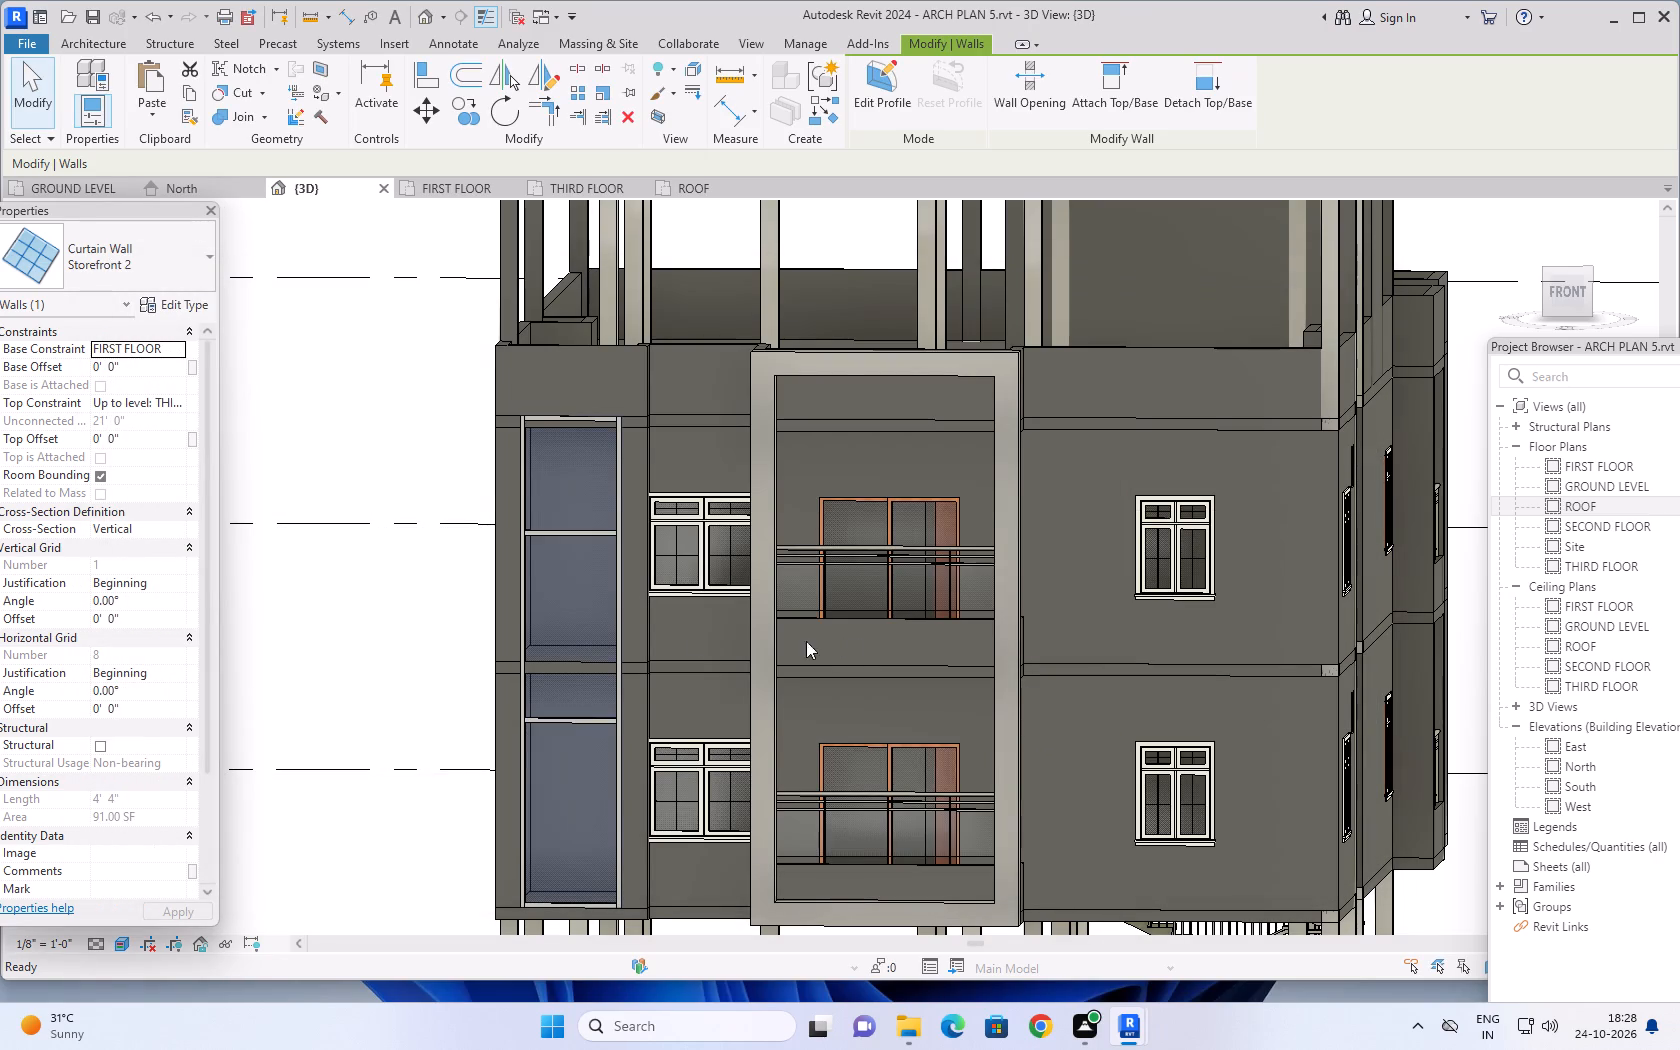
{"action": "key", "text": "Escape"}
{"action": "key", "text": "Escape"}
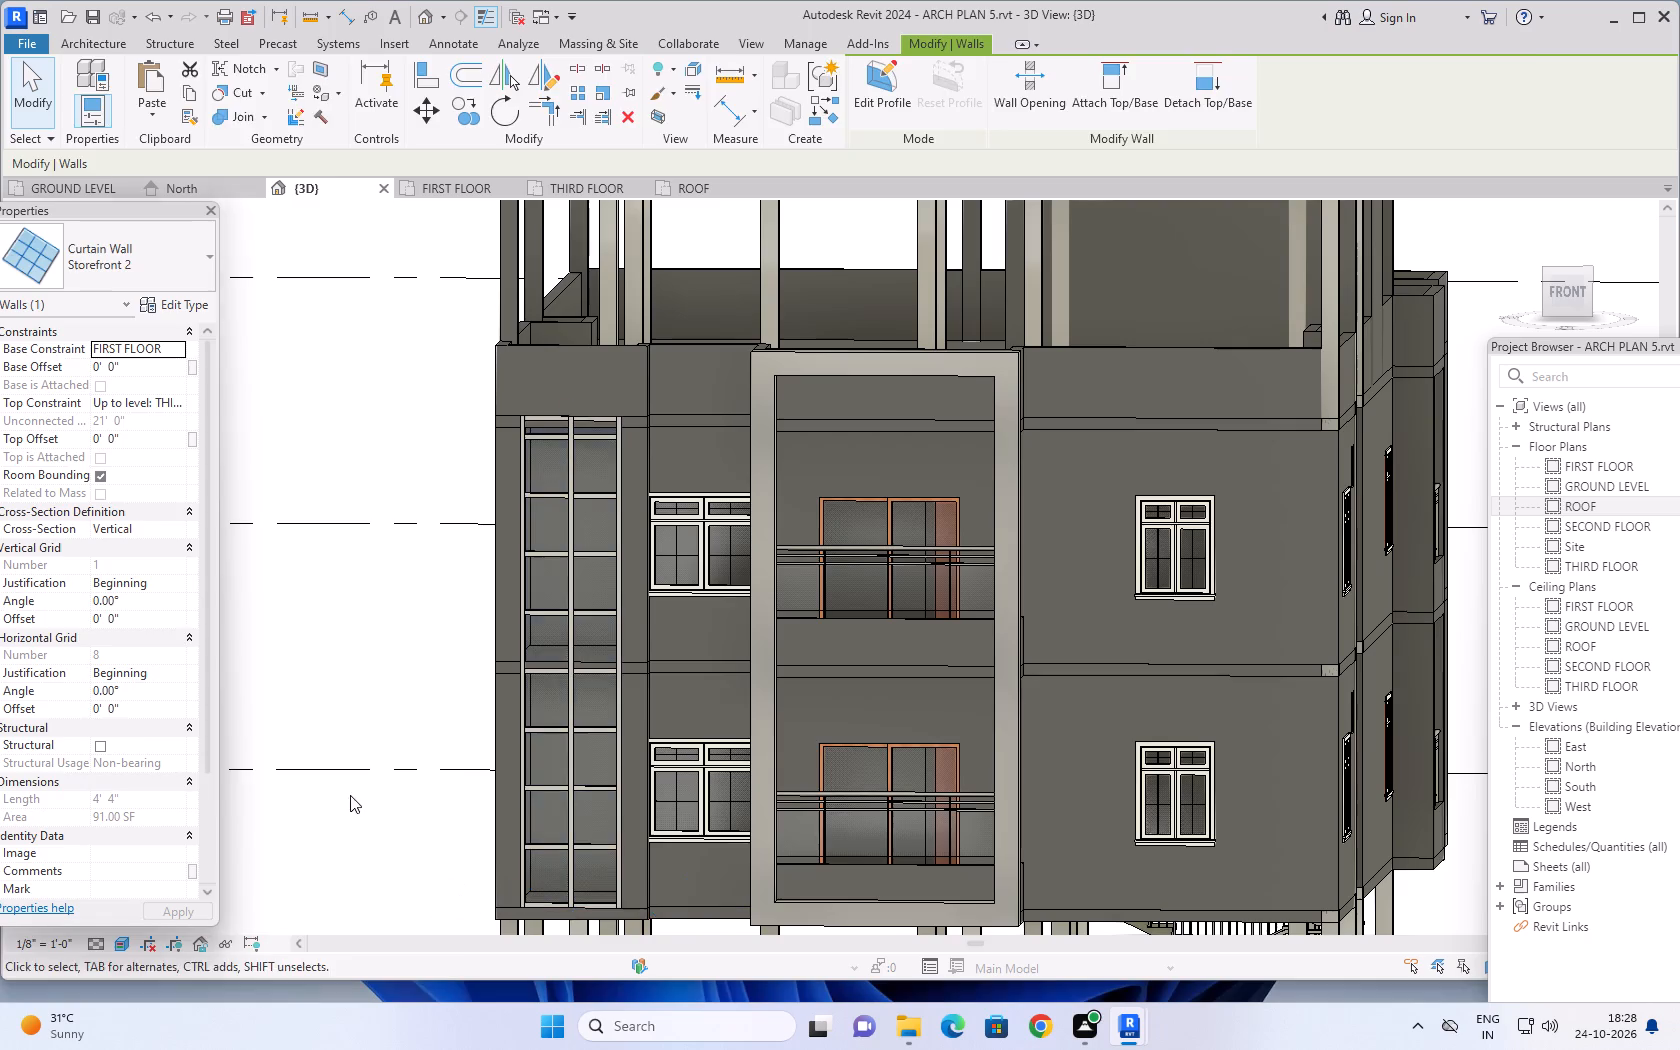
Examine the curtain wall's new grid and mullions on the front facade in the 3D view, from several angles and up close.
{"action": "middle_click_drag", "start_coordinate": [364, 767], "coordinate": [368, 741]}
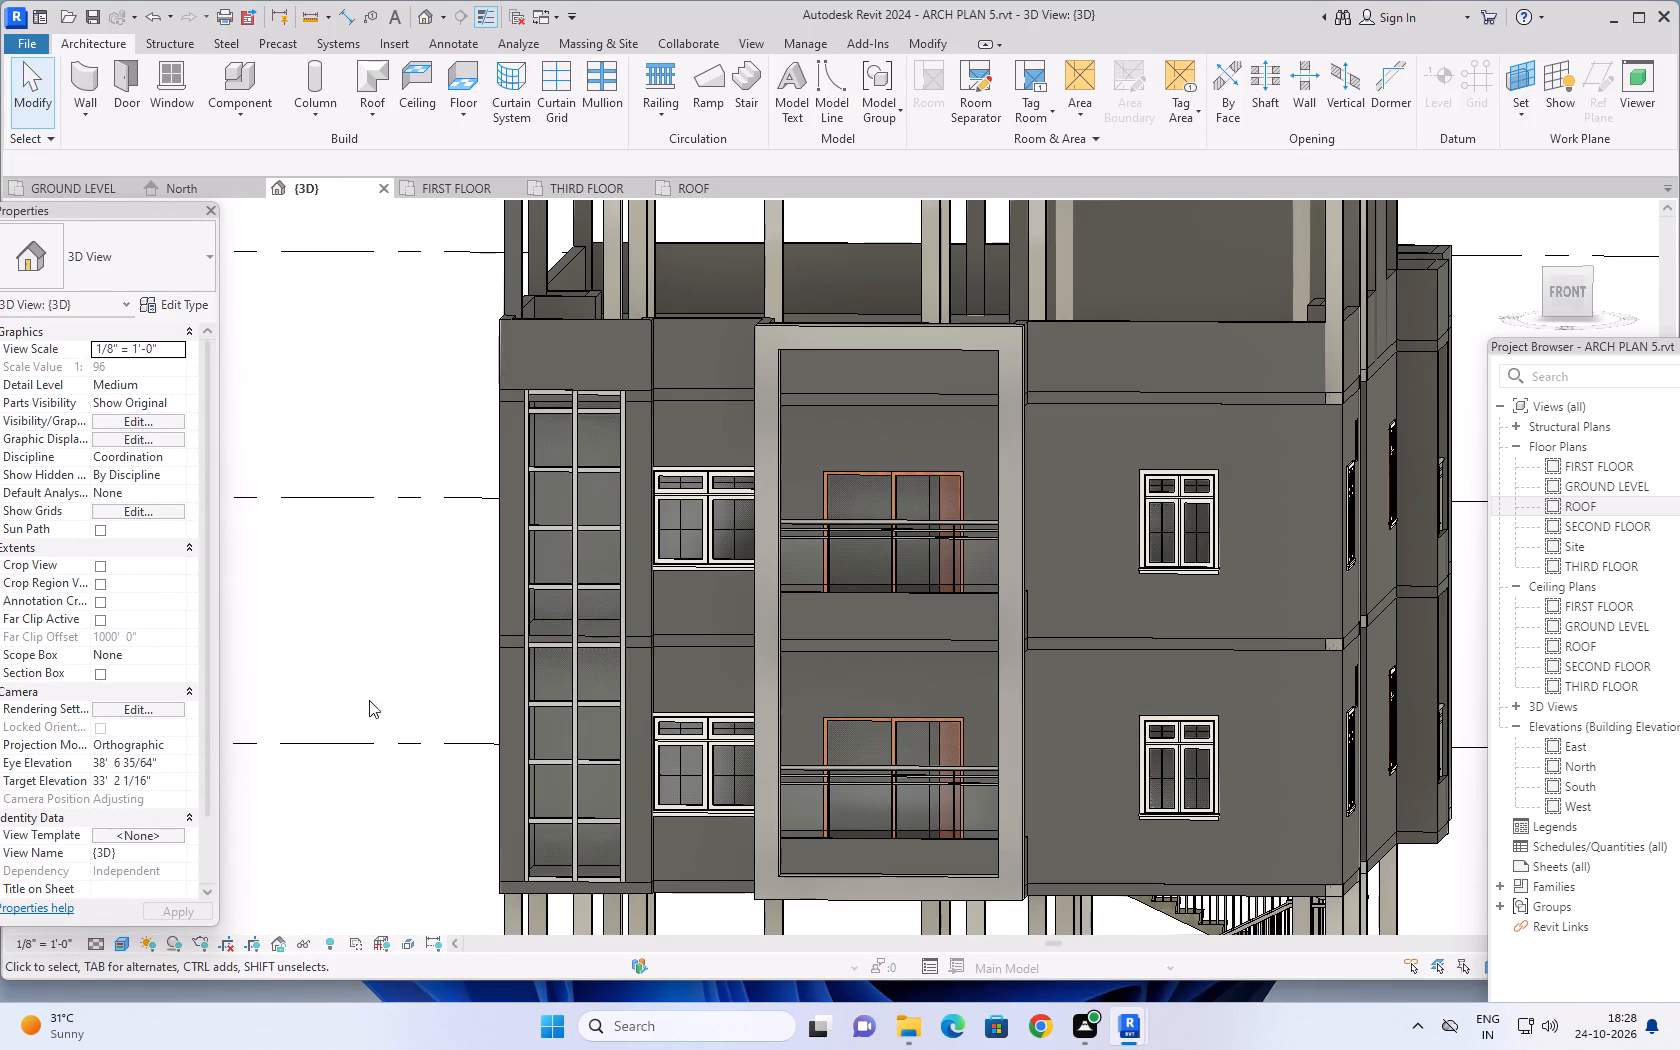
{"action": "middle_click", "coordinate": [367, 618], "text": "shift"}
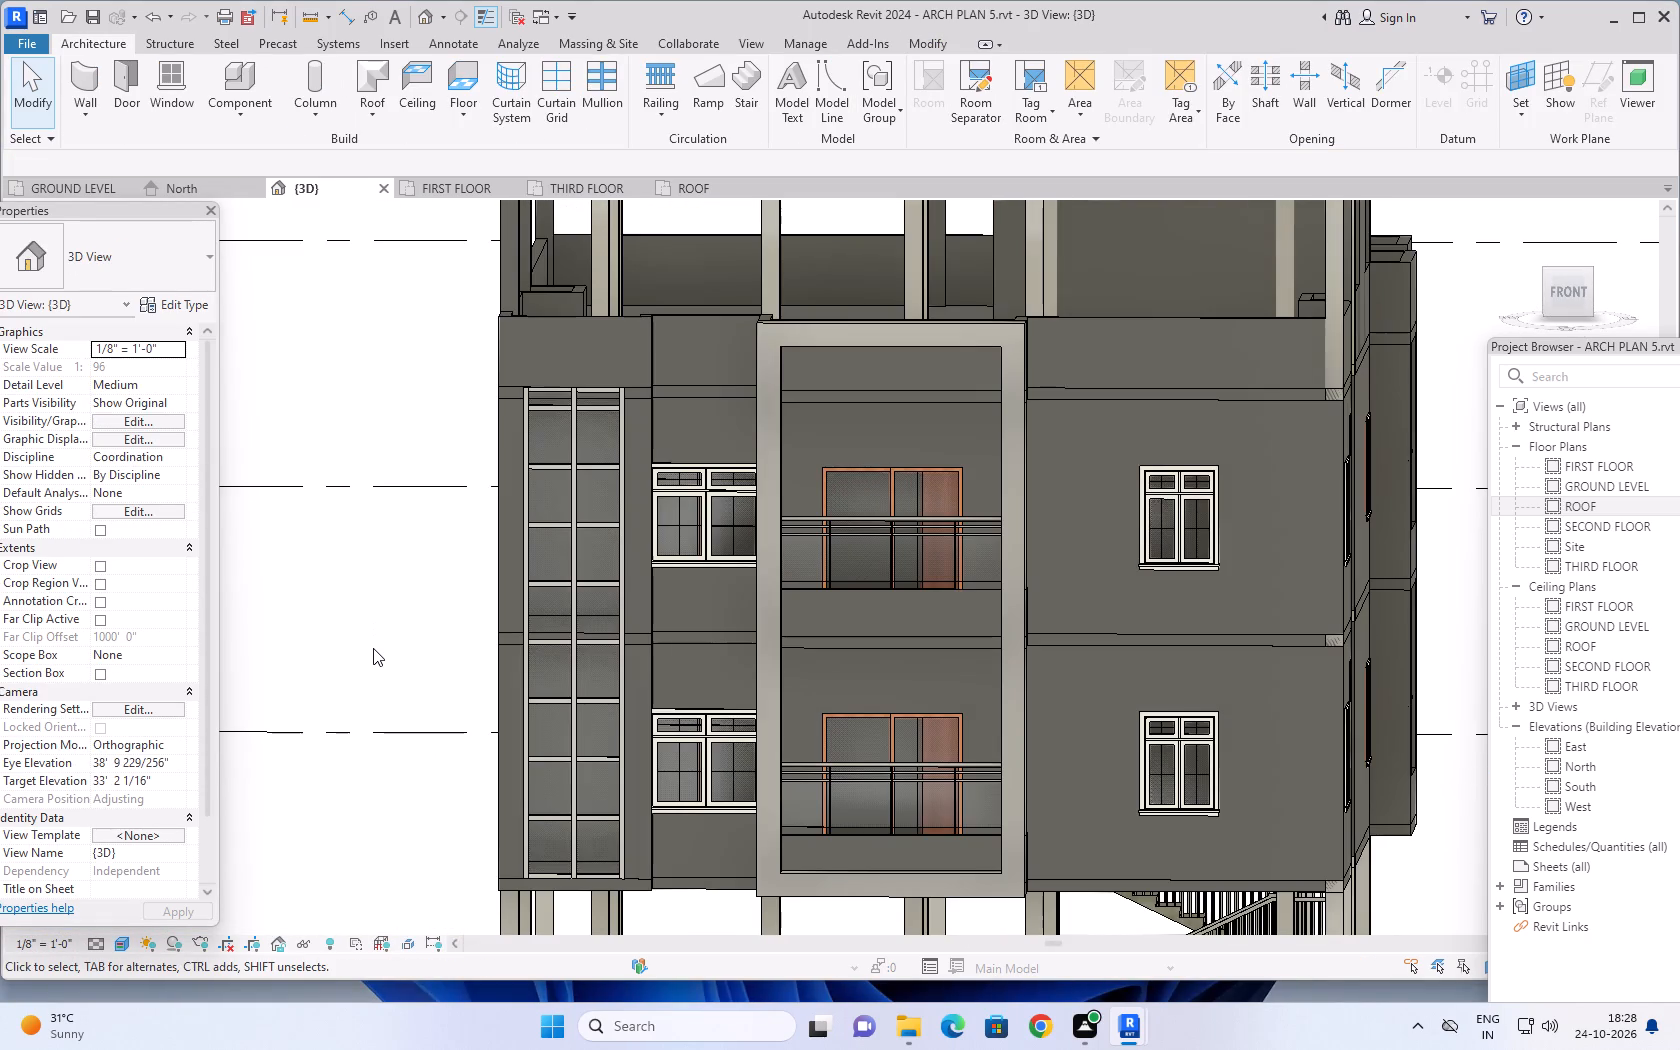
{"action": "middle_click_drag", "start_coordinate": [371, 634], "coordinate": [367, 520], "text": "shift"}
{"action": "scroll", "coordinate": [497, 669], "scroll_direction": "down", "scroll_amount": 2}
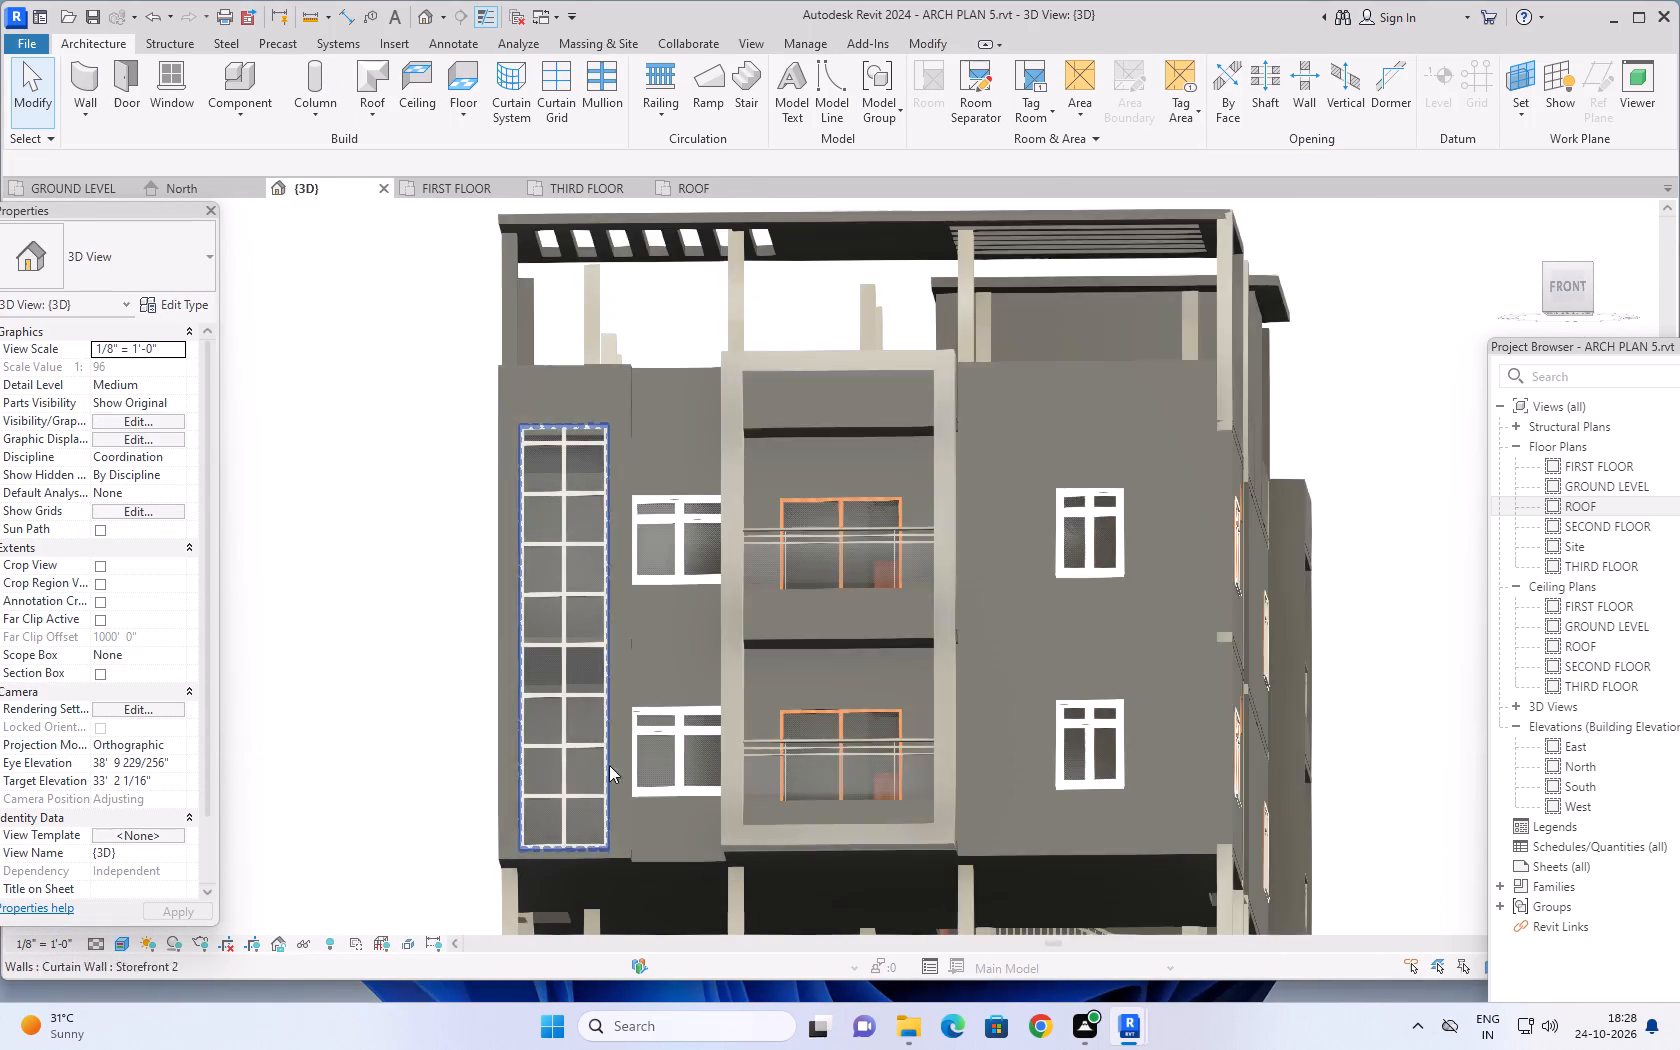
{"action": "middle_click_drag", "start_coordinate": [636, 796], "coordinate": [633, 748]}
{"action": "middle_click_drag", "start_coordinate": [664, 795], "coordinate": [703, 887], "text": "shift"}
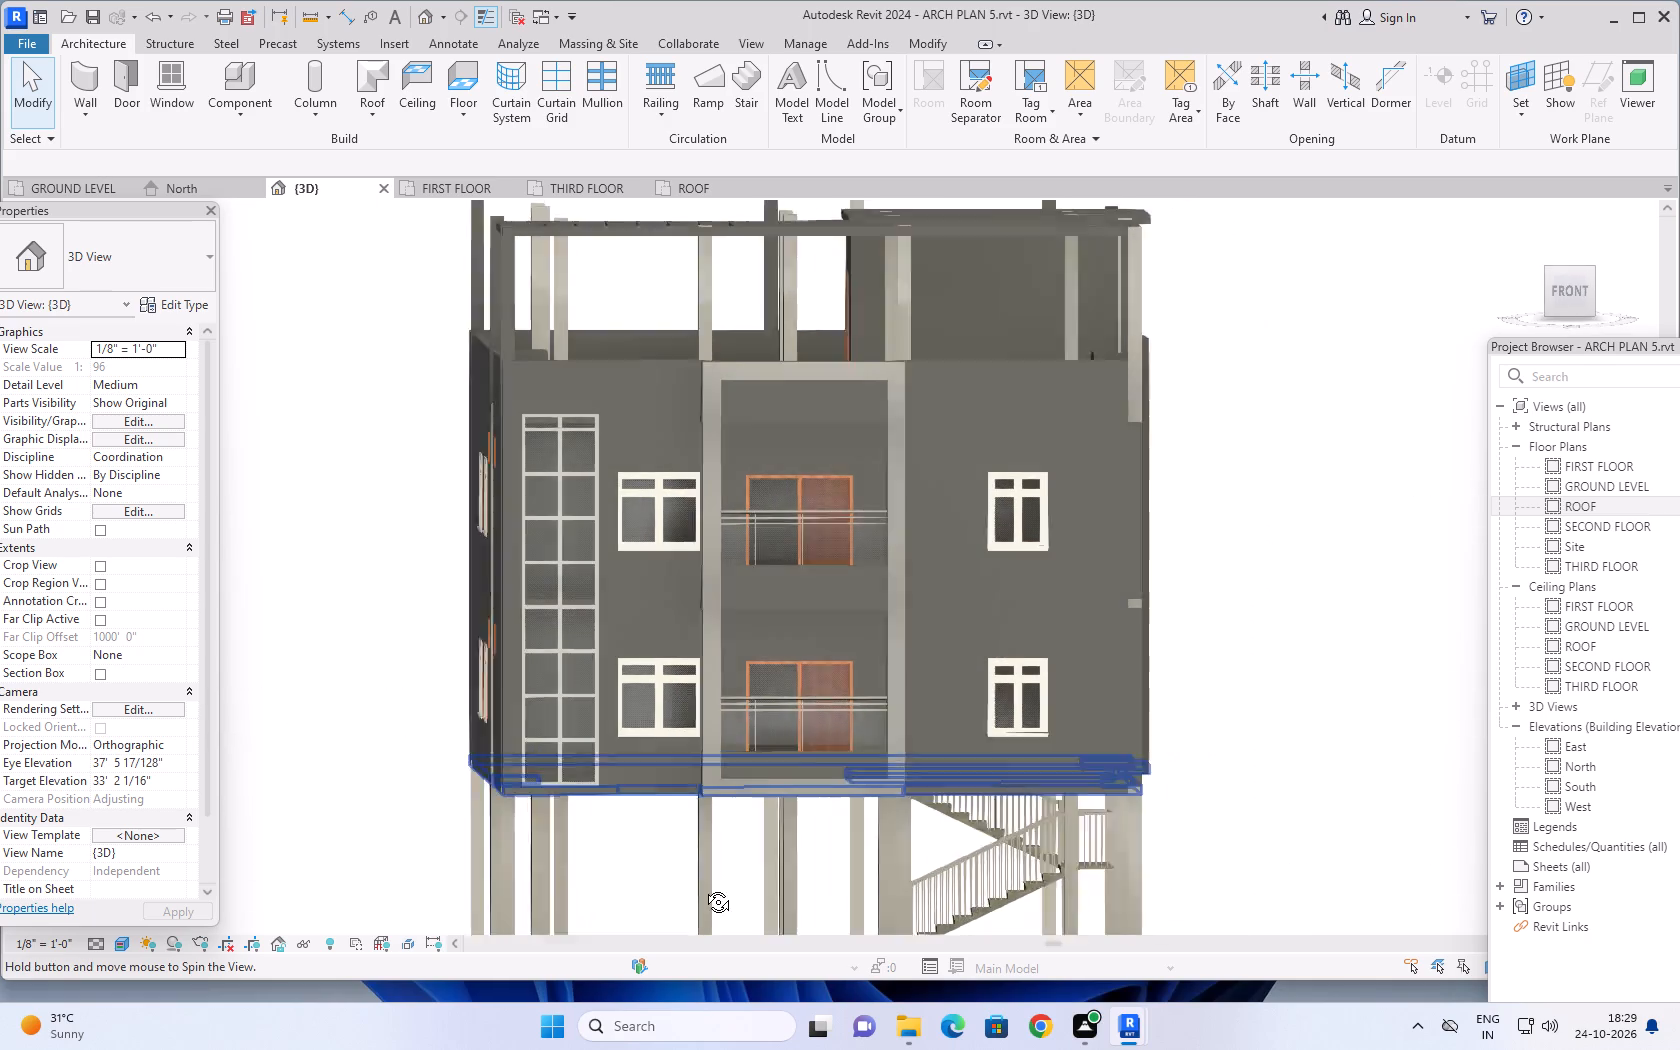
{"action": "middle_click_drag", "start_coordinate": [703, 887], "coordinate": [707, 887], "text": "shift"}
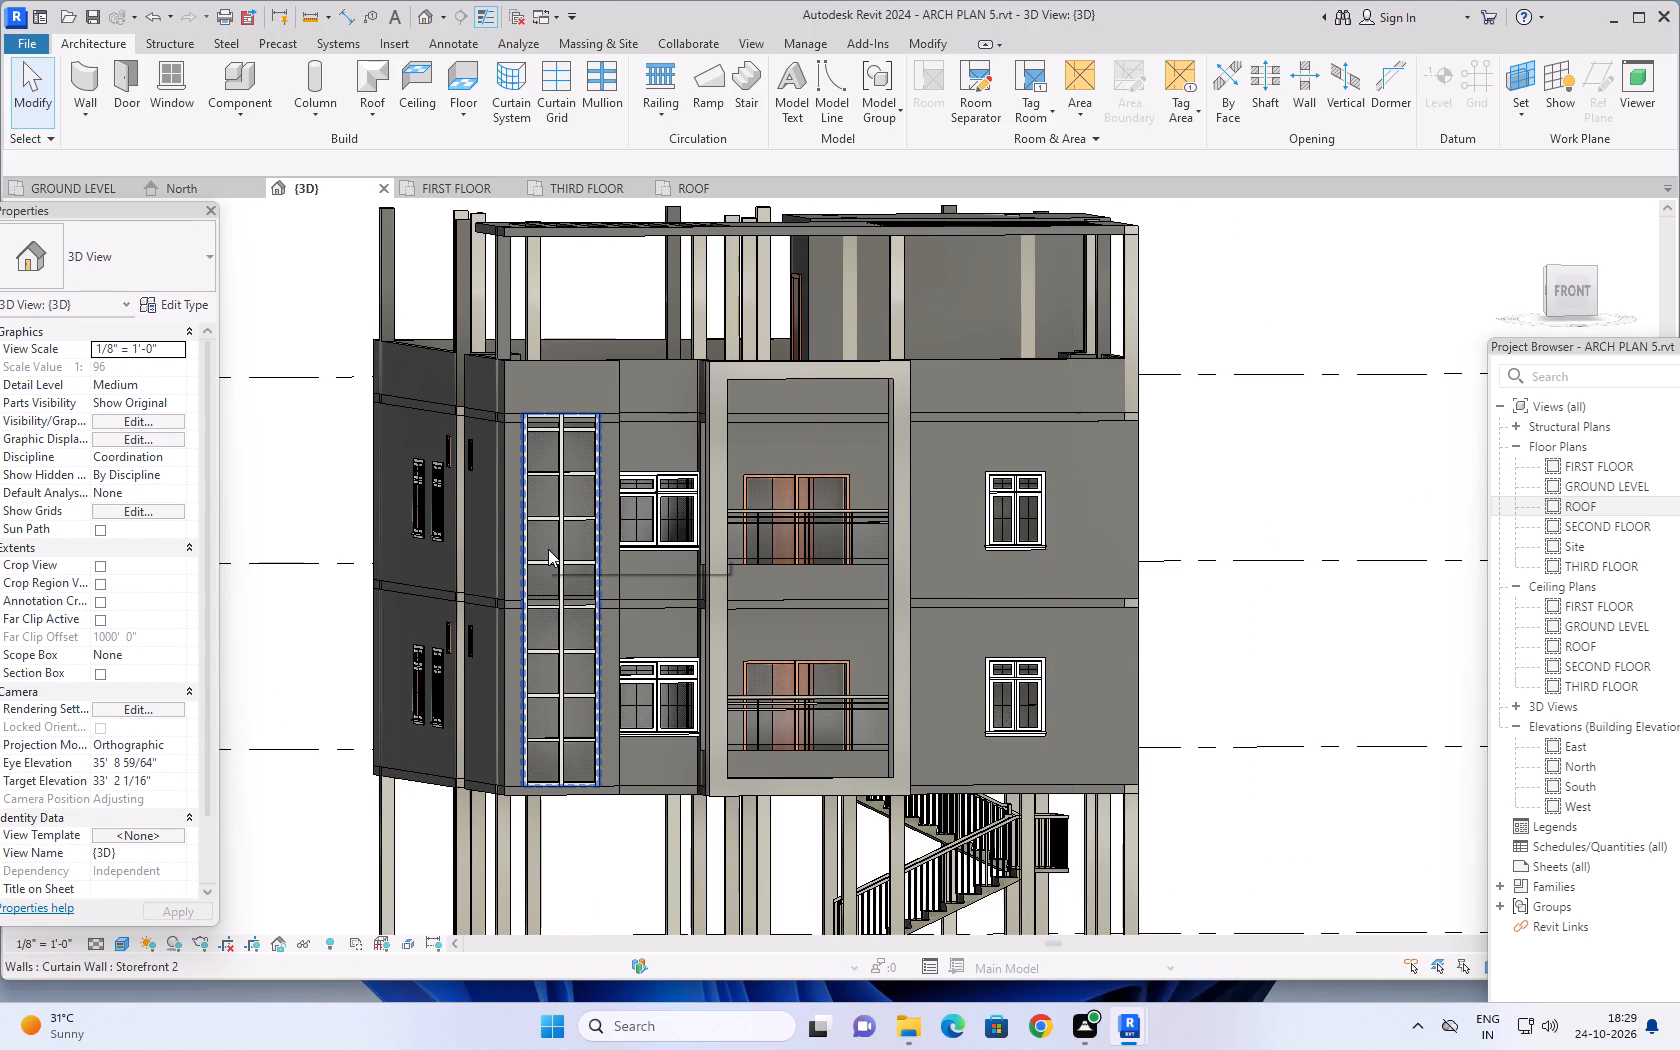
{"action": "middle_click_drag", "start_coordinate": [548, 549], "coordinate": [529, 698], "text": "shift"}
{"action": "scroll", "coordinate": [547, 490], "scroll_direction": "up", "scroll_amount": 5}
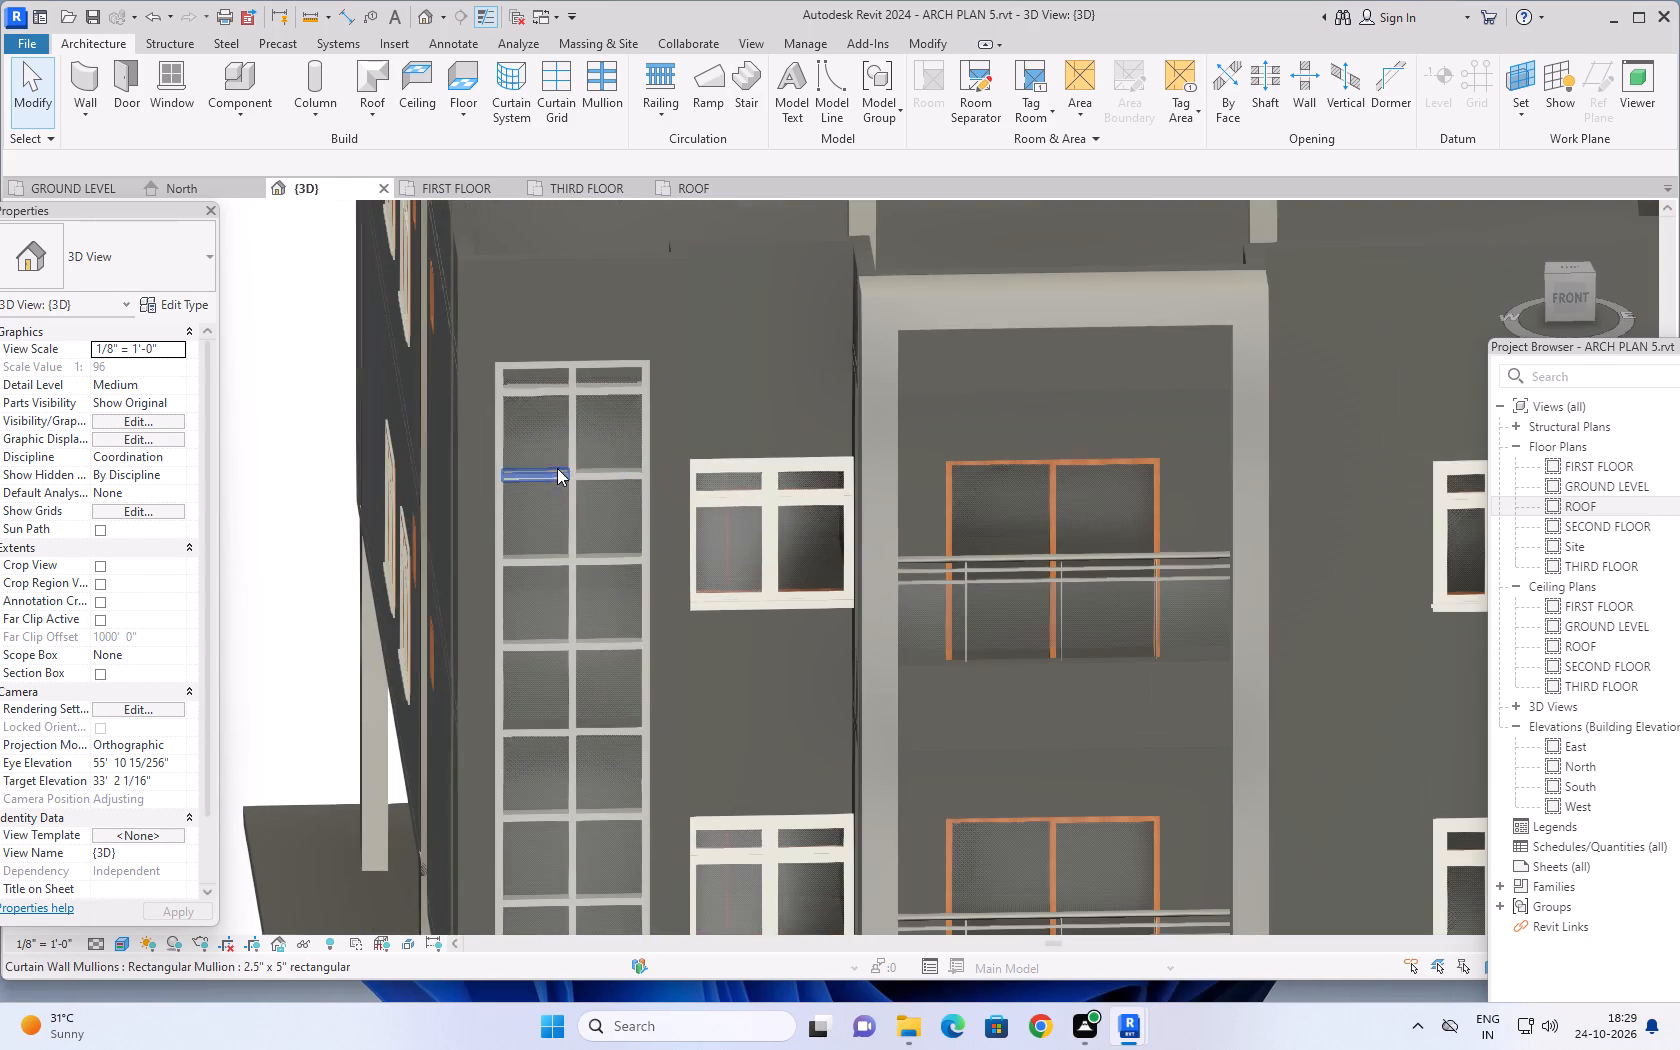
{"action": "left_click", "coordinate": [547, 438]}
{"action": "scroll", "coordinate": [566, 572], "scroll_direction": "down", "scroll_amount": 3}
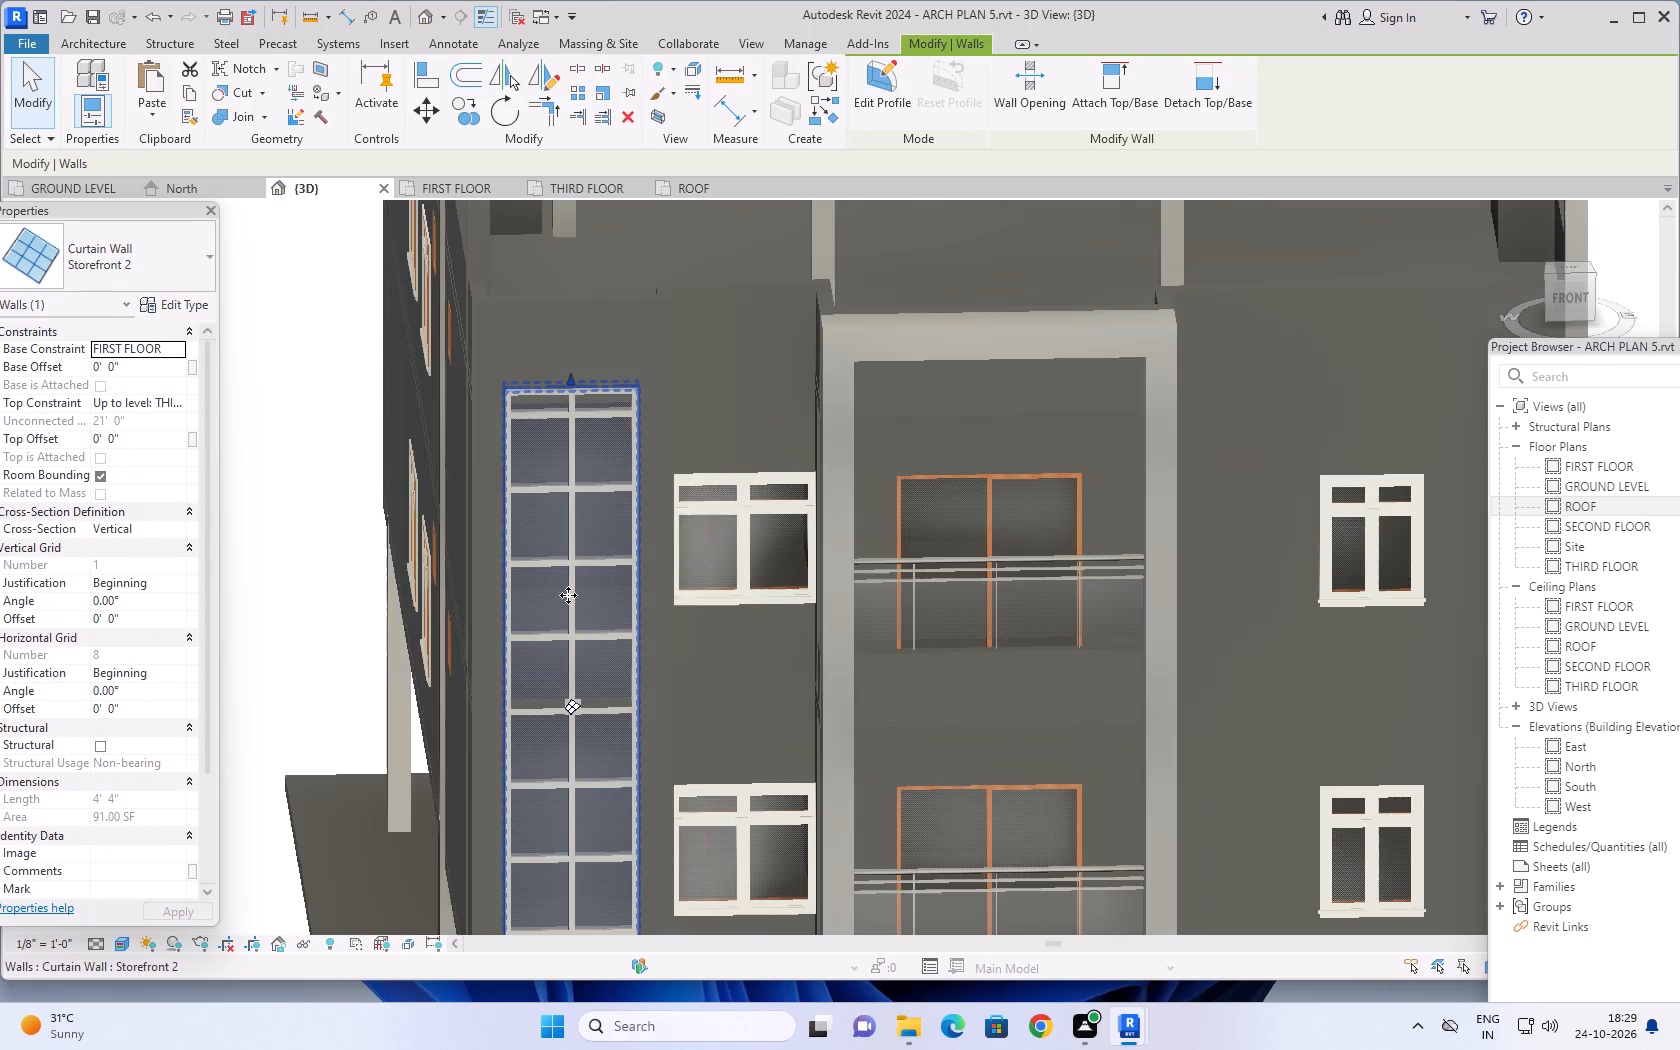
{"action": "key", "text": "Escape"}
{"action": "key", "text": "Escape"}
{"action": "middle_click_drag", "start_coordinate": [1073, 680], "coordinate": [988, 671]}
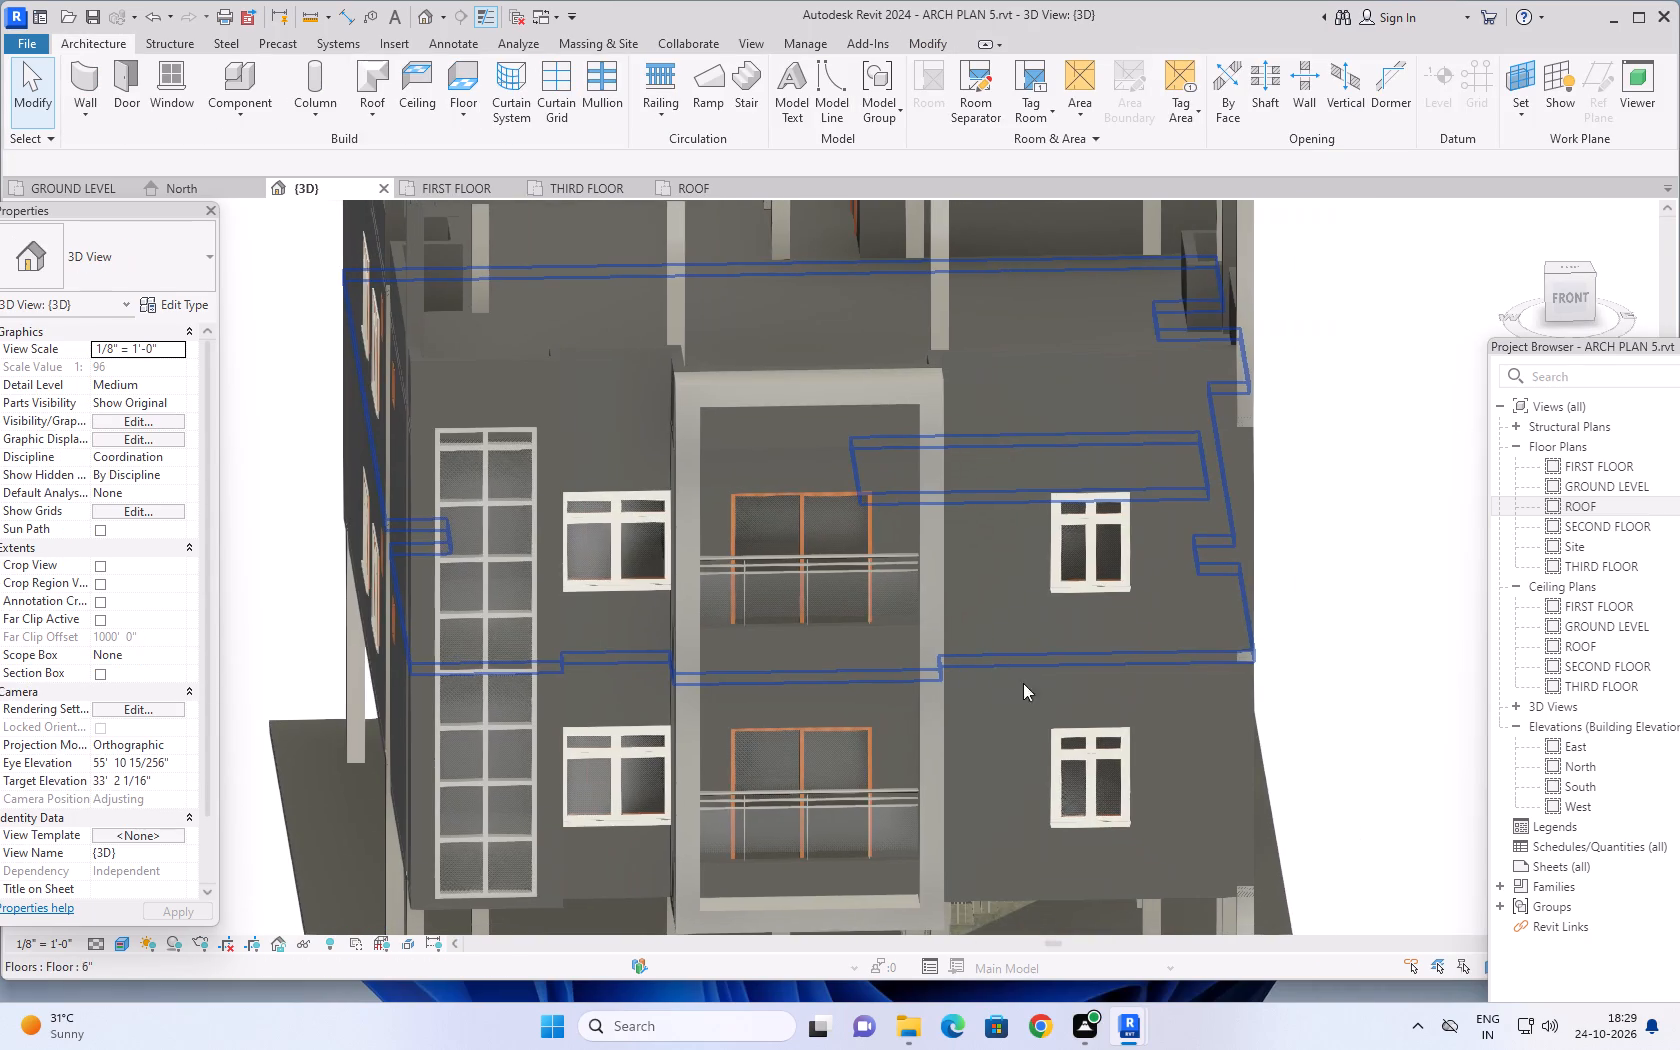
Open the in-place frame model around the two front balconies for editing.
{"action": "middle_click_drag", "start_coordinate": [1016, 735], "coordinate": [1033, 572], "text": "shift"}
{"action": "scroll", "coordinate": [1044, 591], "scroll_direction": "down", "scroll_amount": 3}
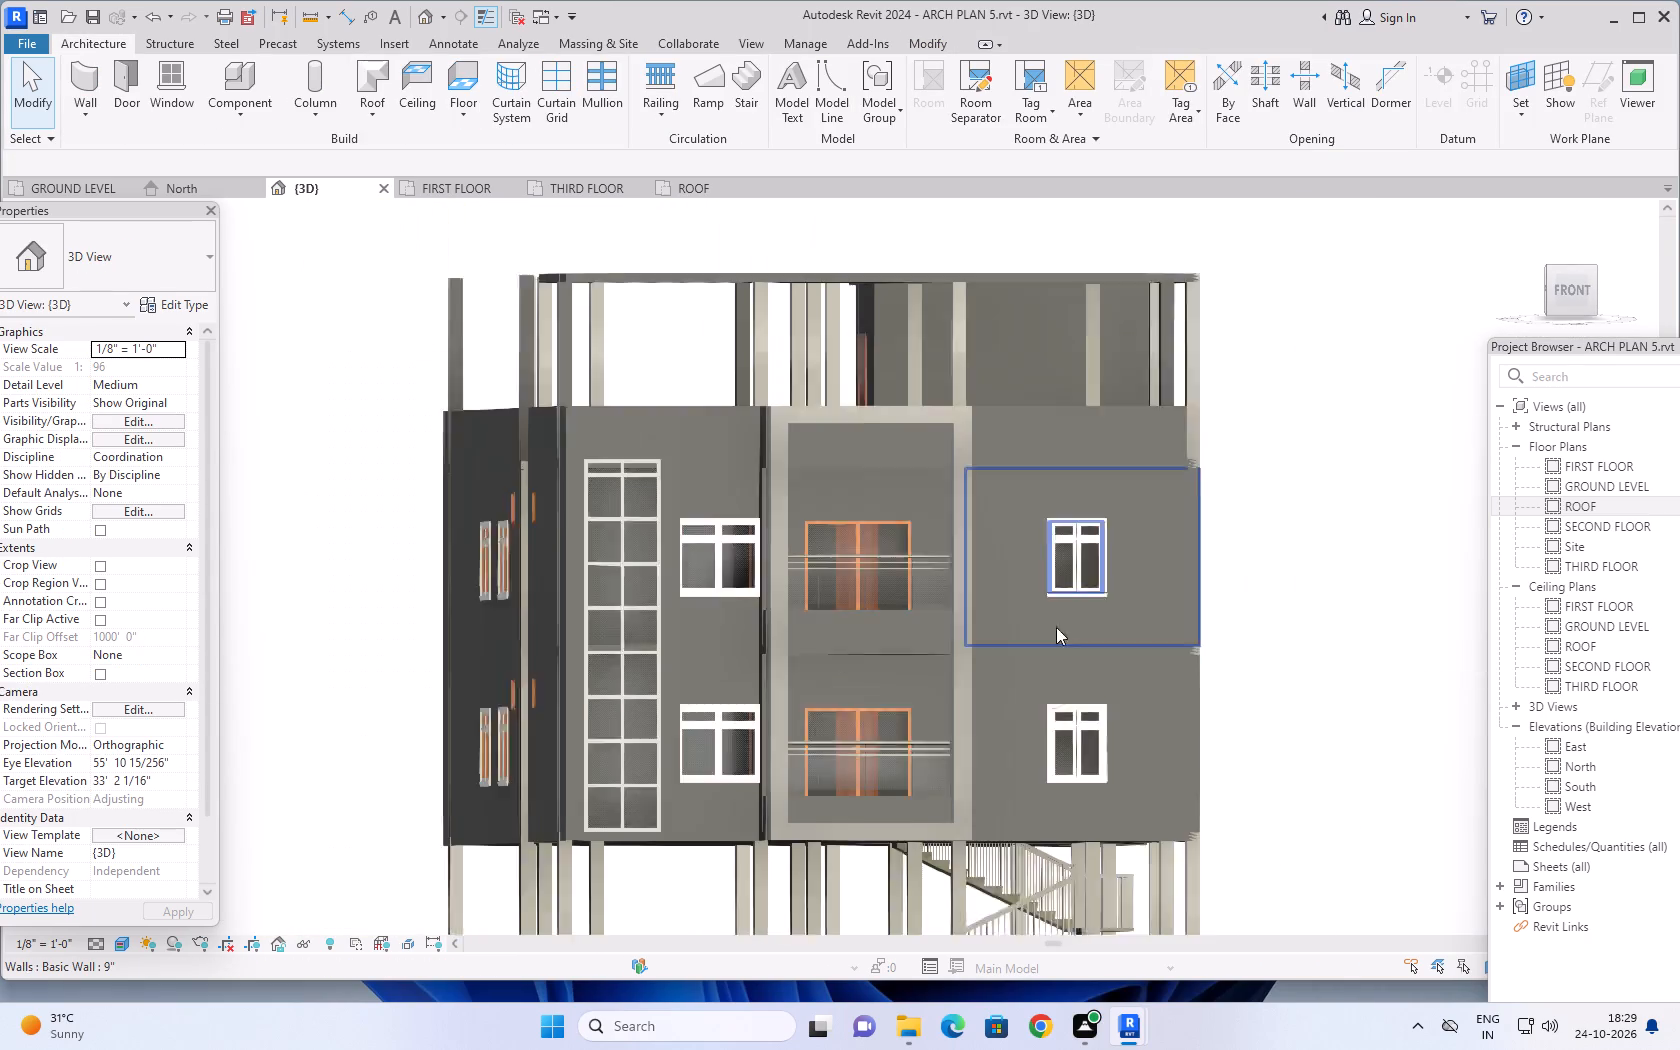
{"action": "middle_click_drag", "start_coordinate": [1068, 626], "coordinate": [991, 680]}
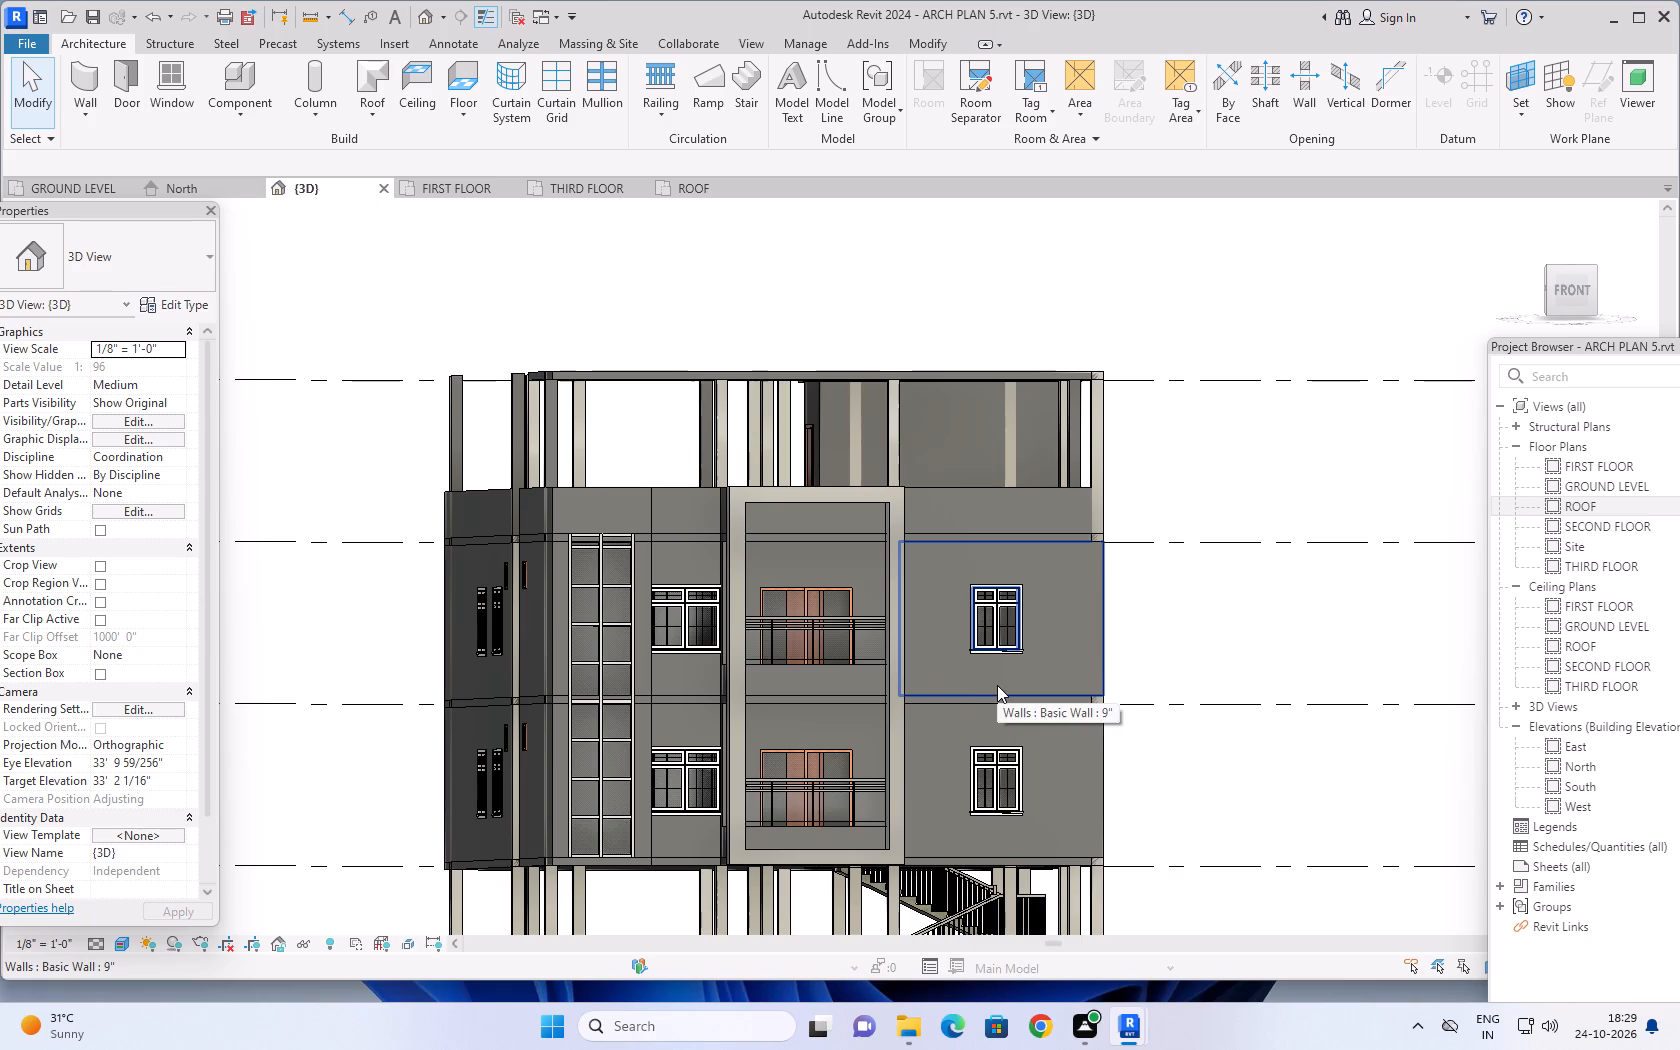
{"action": "middle_click_drag", "start_coordinate": [997, 685], "coordinate": [1023, 705], "text": "shift"}
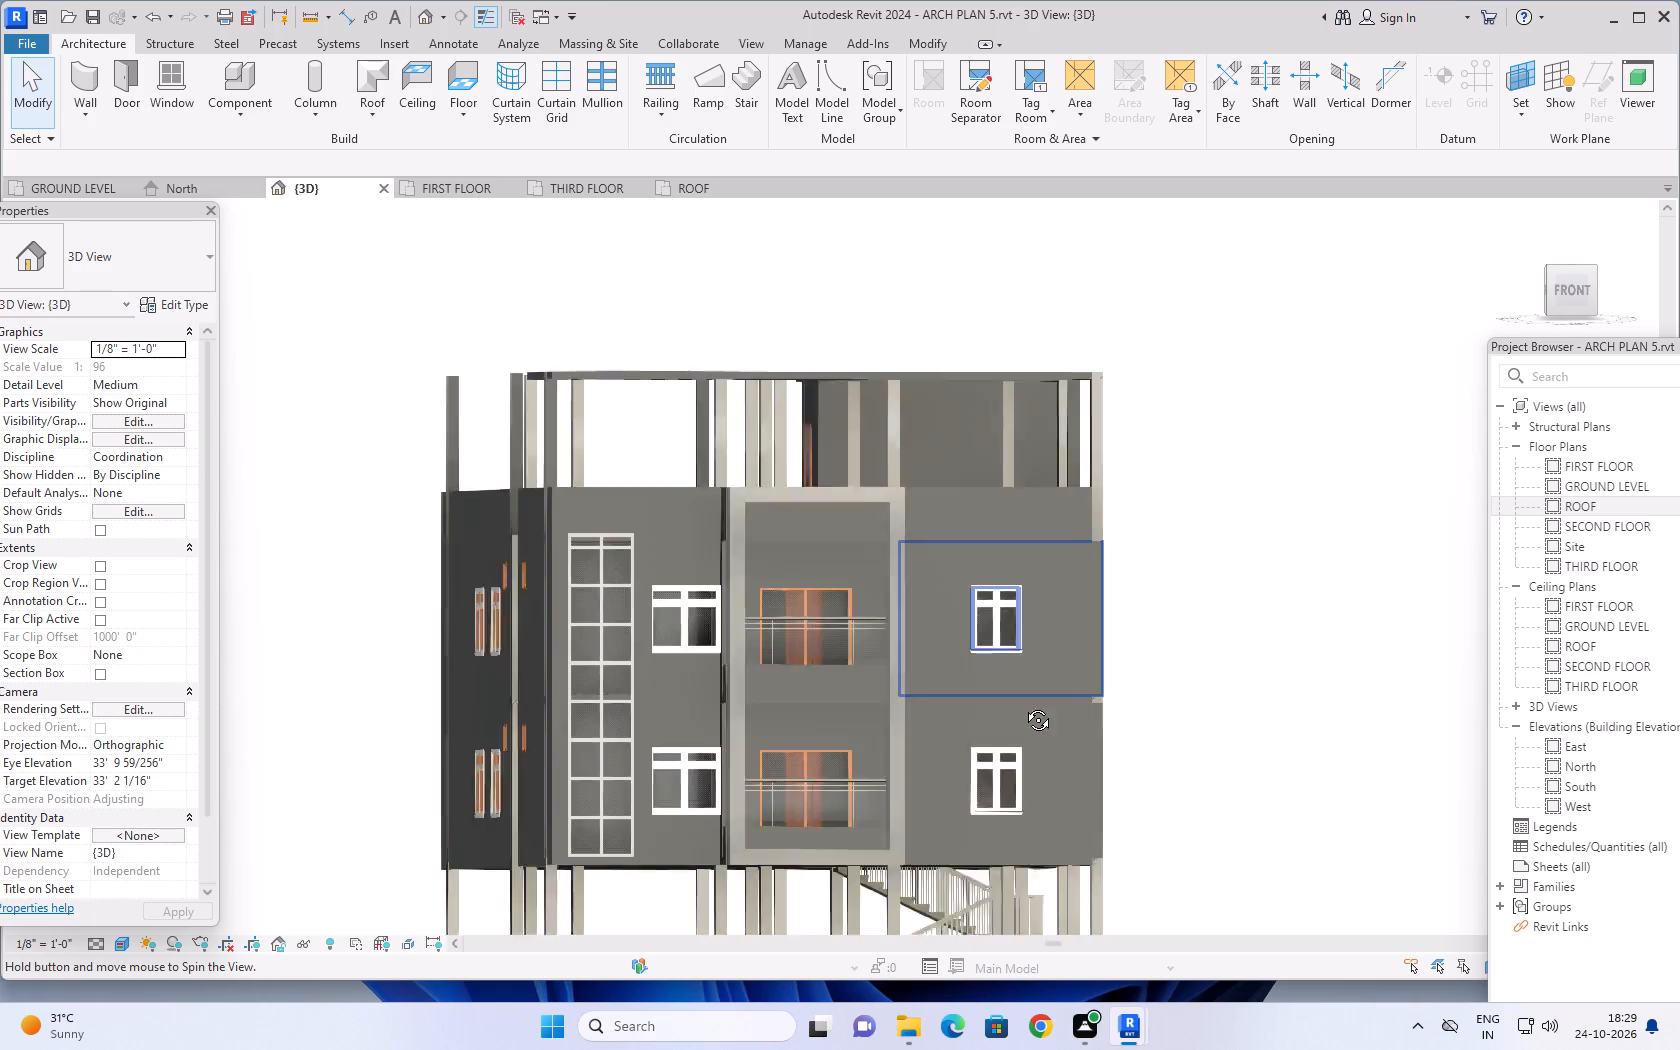
{"action": "middle_click_drag", "start_coordinate": [1023, 705], "coordinate": [902, 725], "text": "shift"}
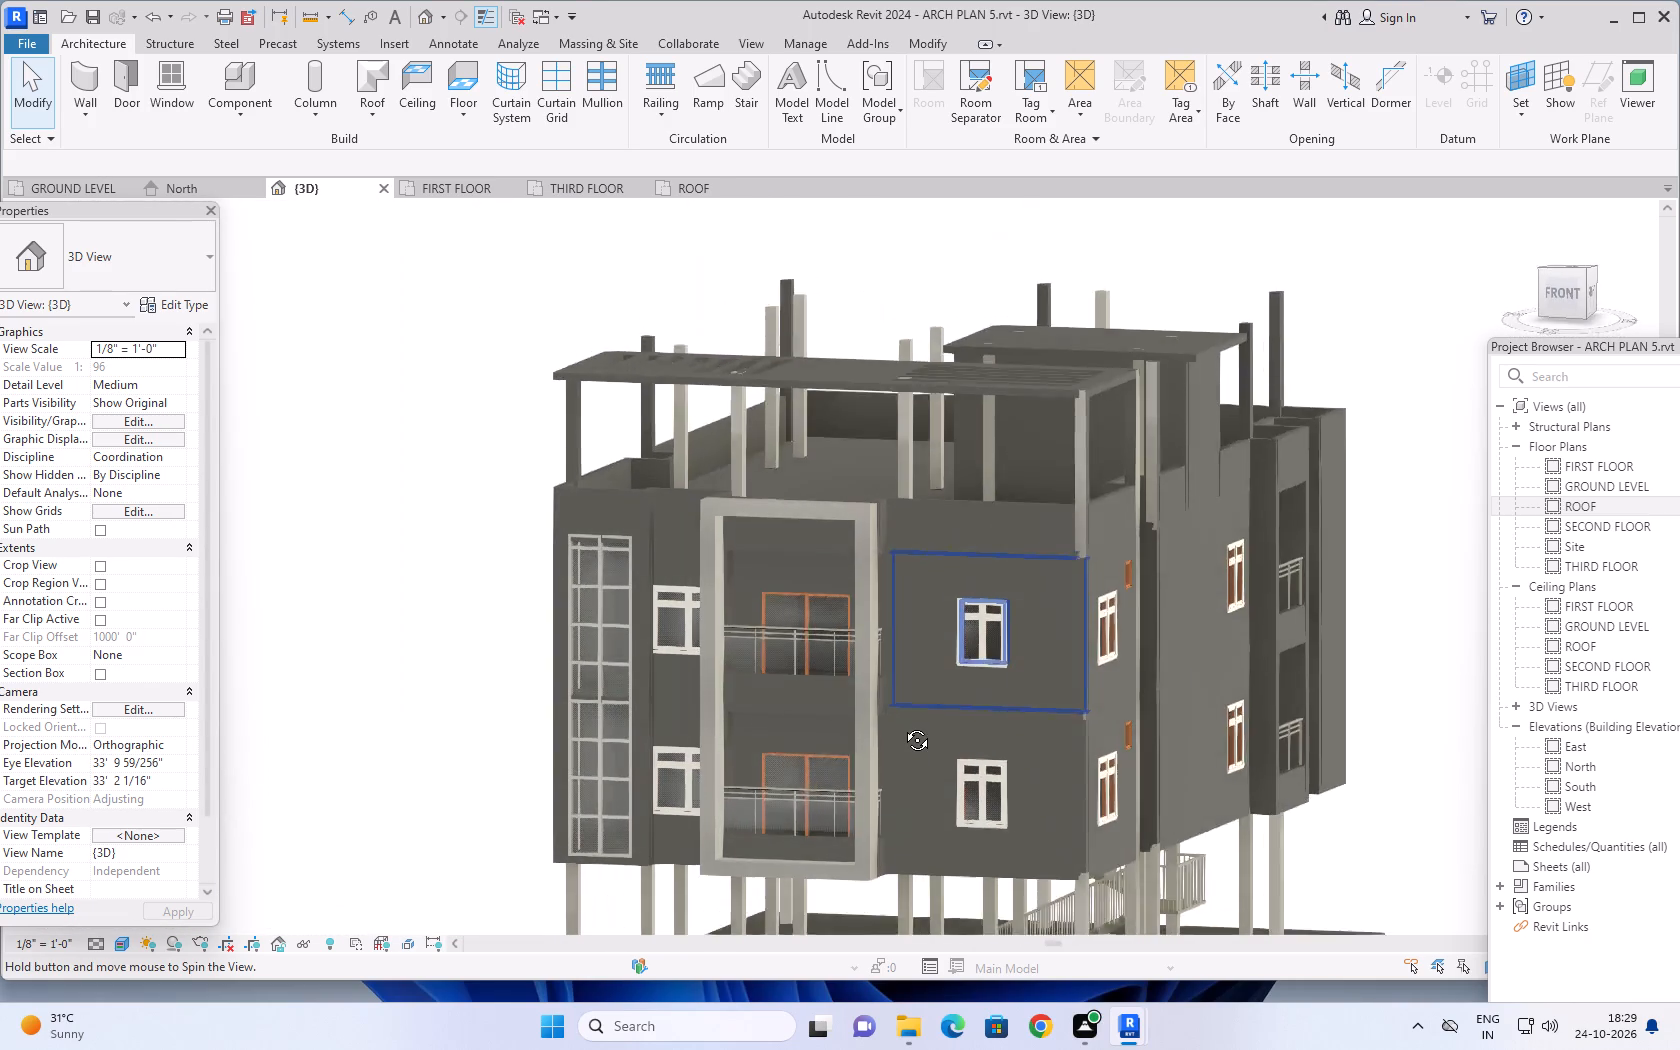
{"action": "middle_click_drag", "start_coordinate": [902, 725], "coordinate": [961, 717], "text": "shift"}
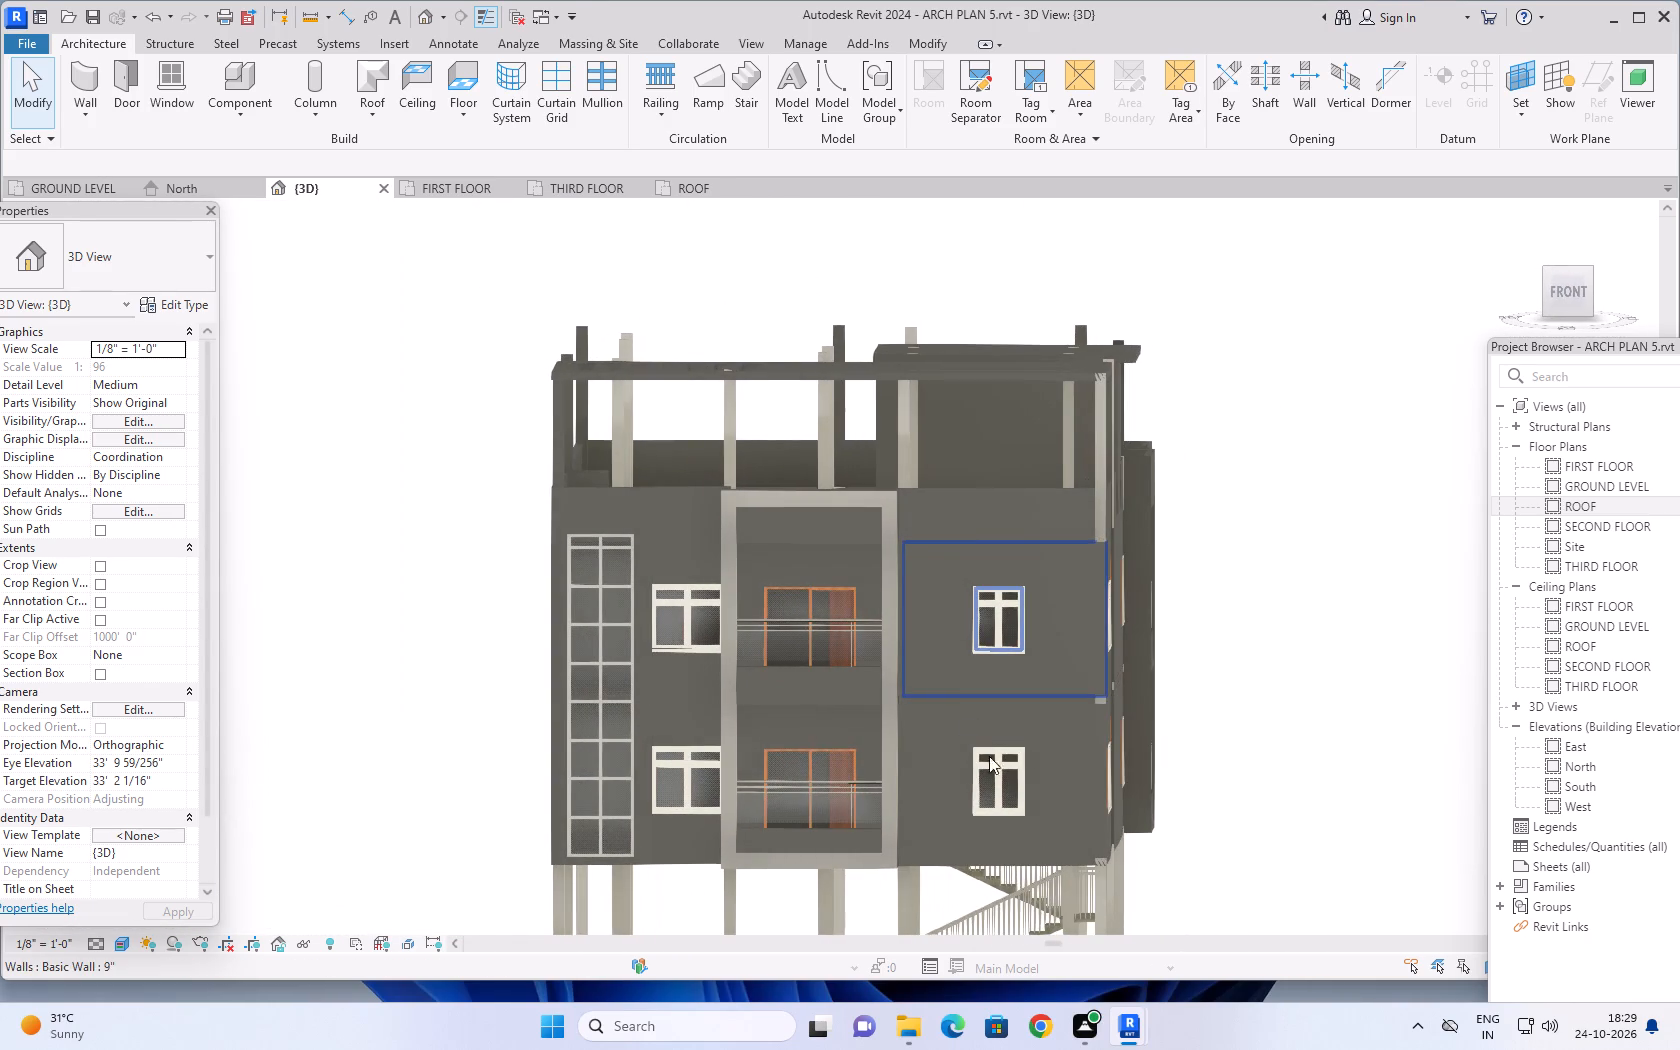
{"action": "scroll", "coordinate": [1280, 623], "scroll_direction": "up", "scroll_amount": 2}
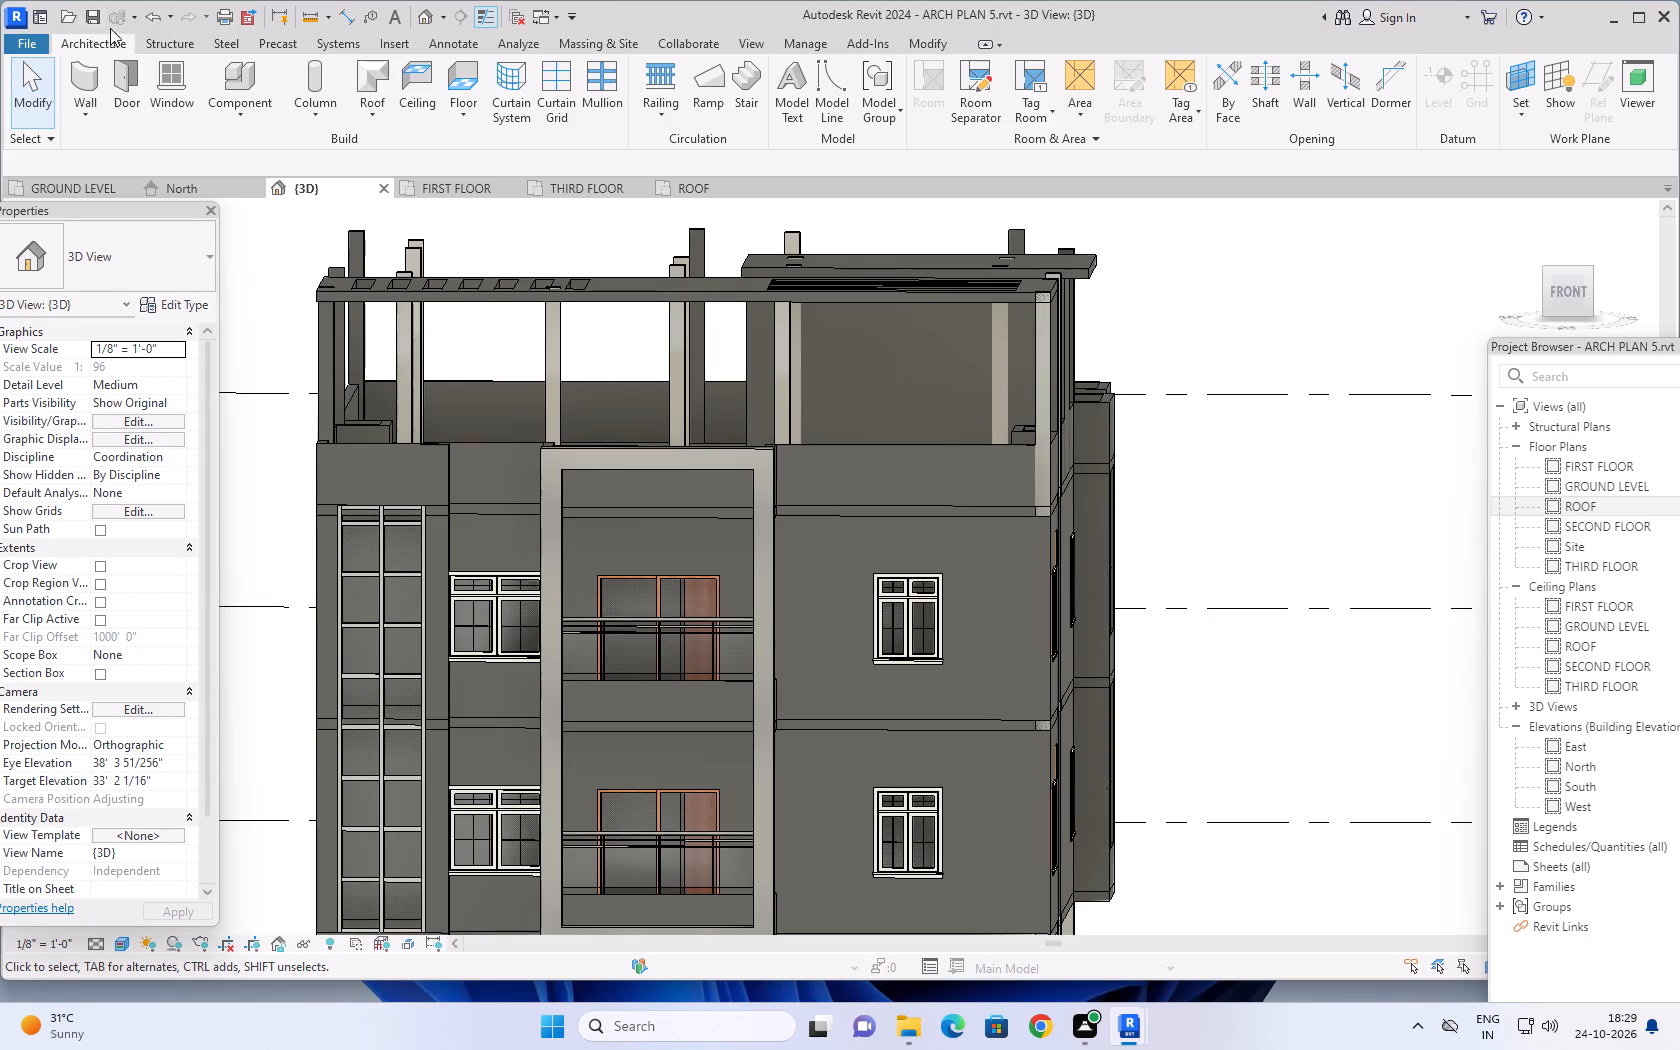
{"action": "left_click", "coordinate": [680, 458]}
{"action": "left_click", "coordinate": [881, 82]}
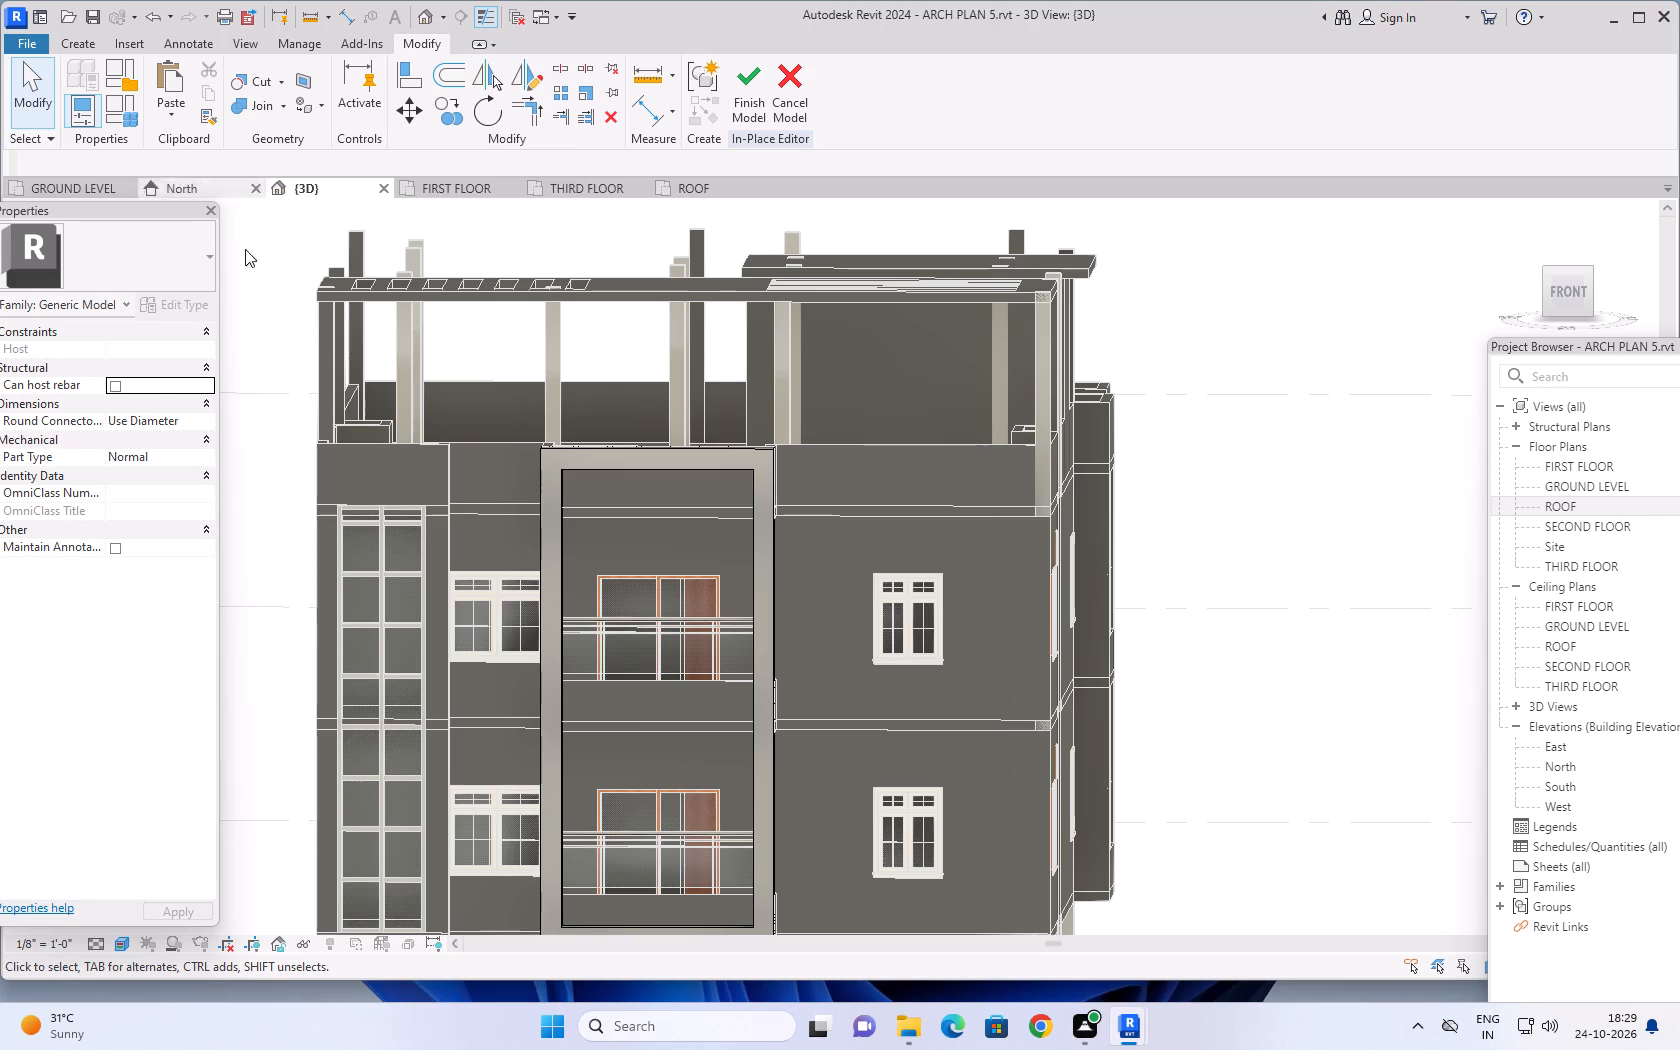
Start a new solid extrusion in the in-place model, using the front wall face beside the balcony frame as its work plane.
{"action": "scroll", "coordinate": [253, 285], "scroll_direction": "up", "scroll_amount": 1}
{"action": "left_click", "coordinate": [76, 38]}
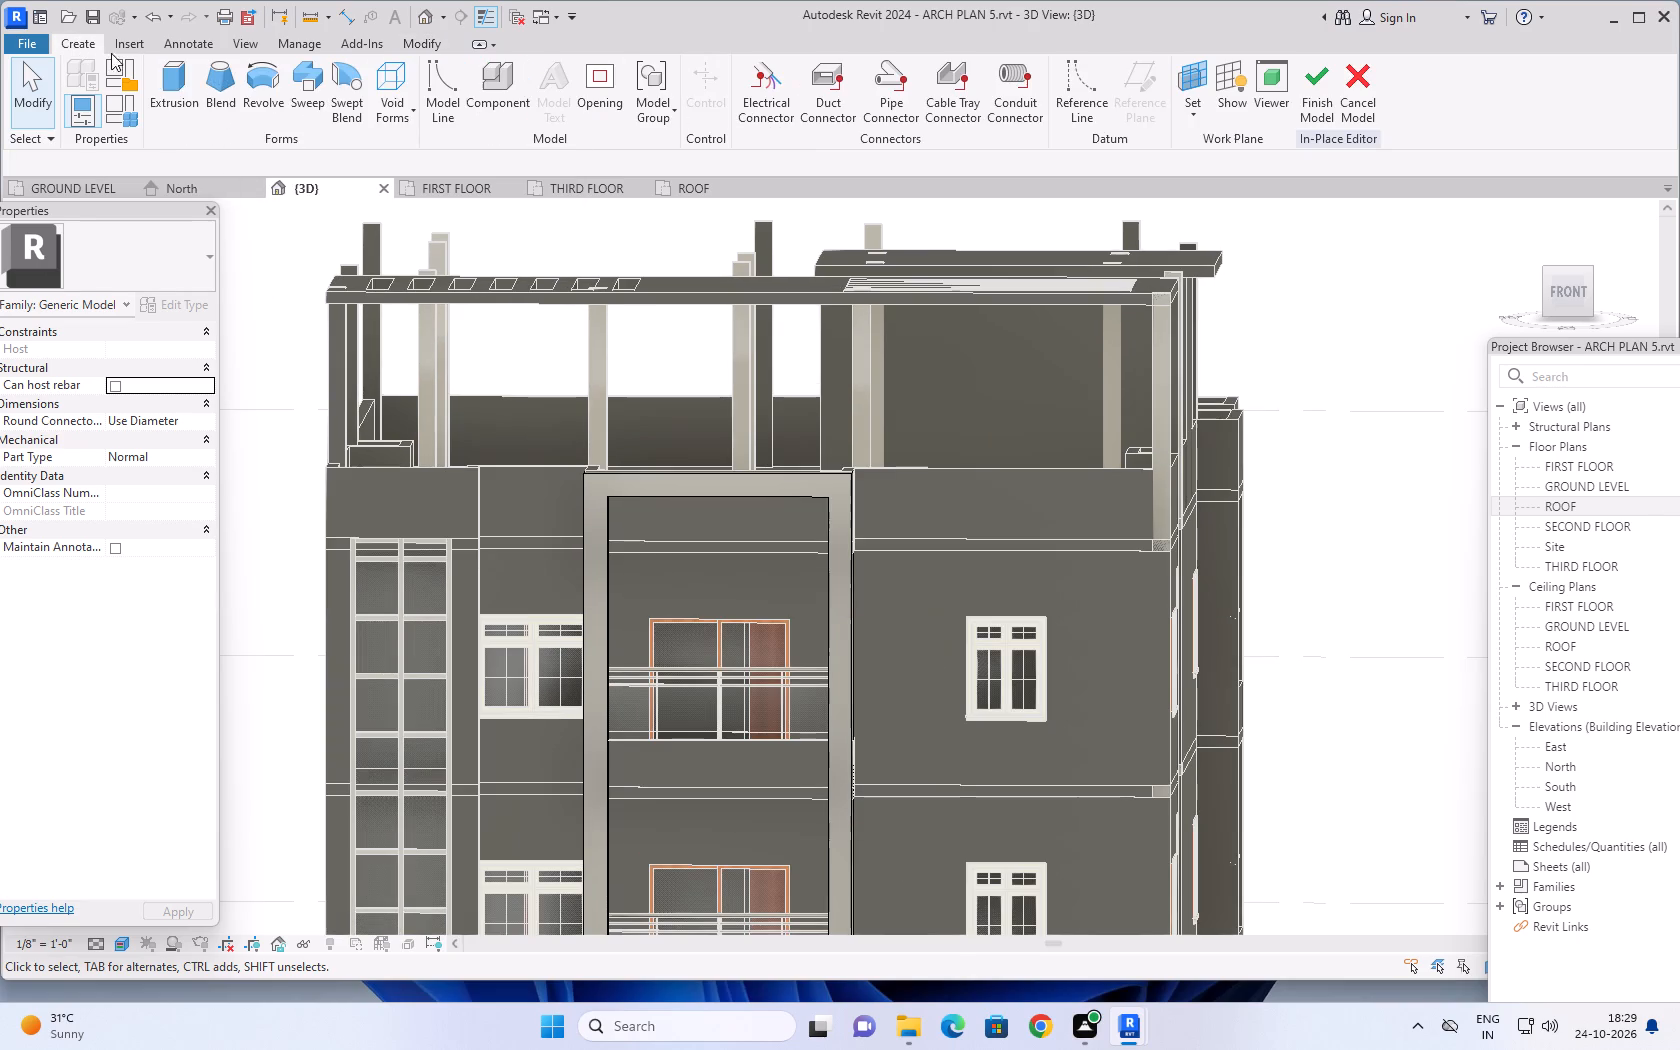
{"action": "left_click", "coordinate": [171, 77]}
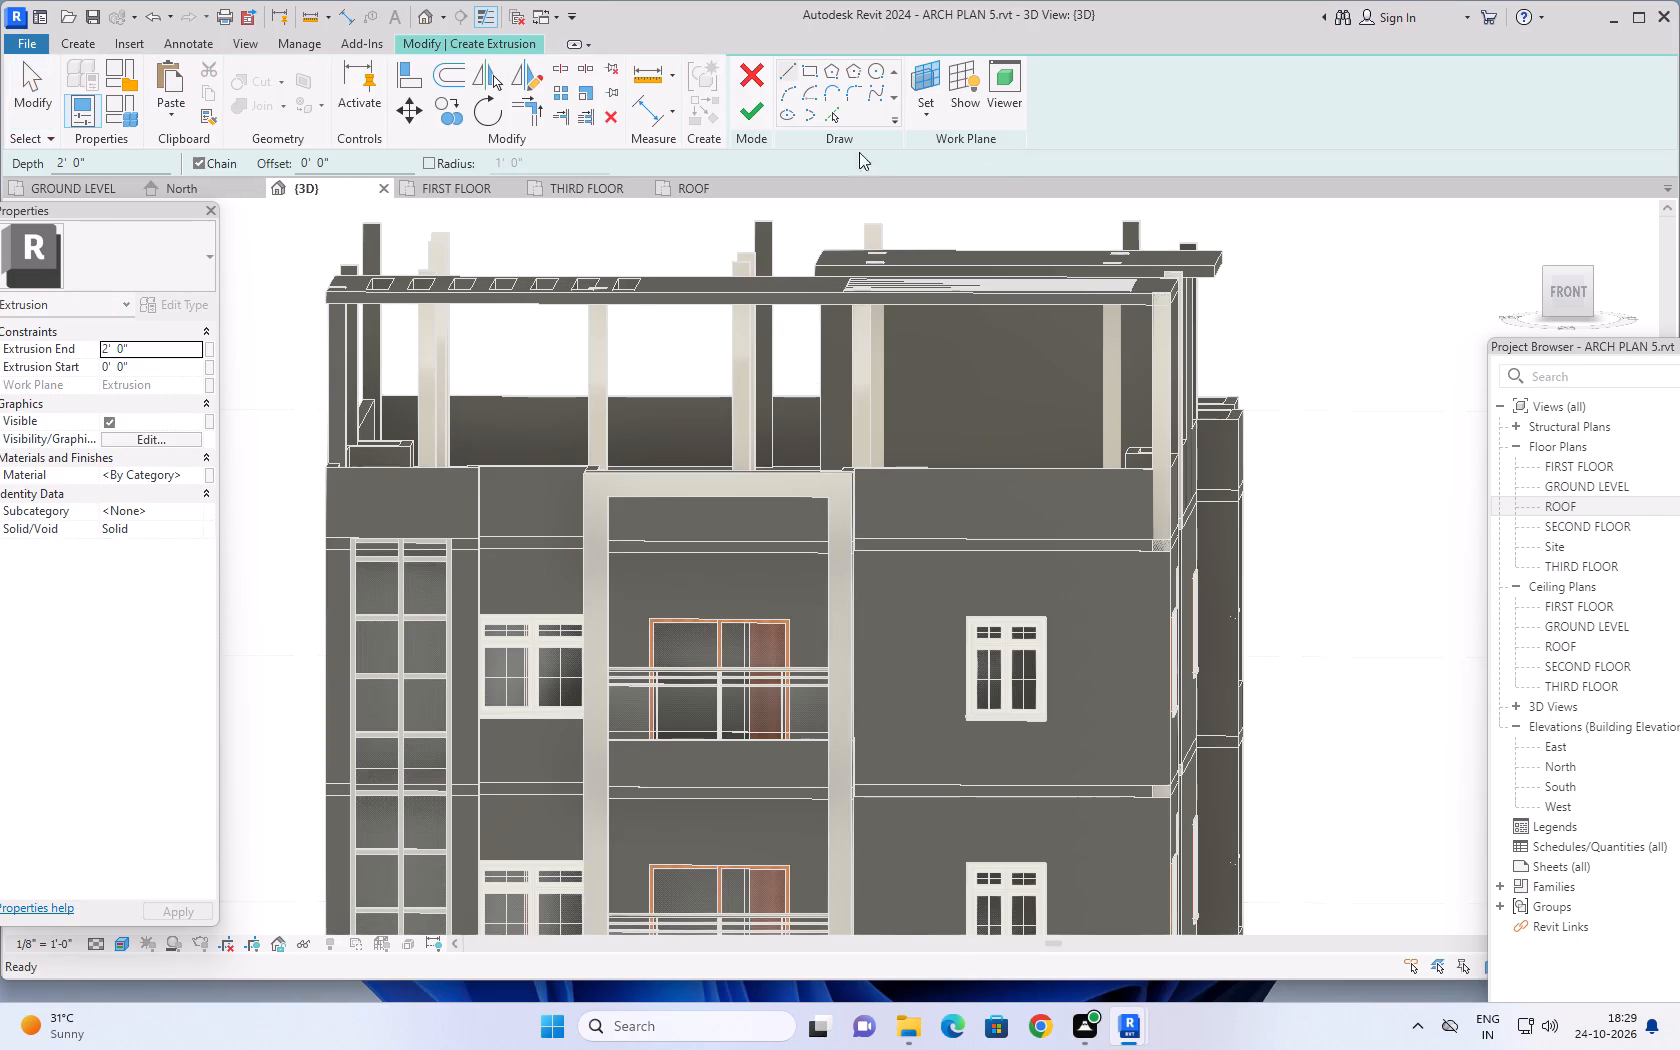
{"action": "left_click", "coordinate": [933, 119]}
{"action": "left_click", "coordinate": [956, 181]}
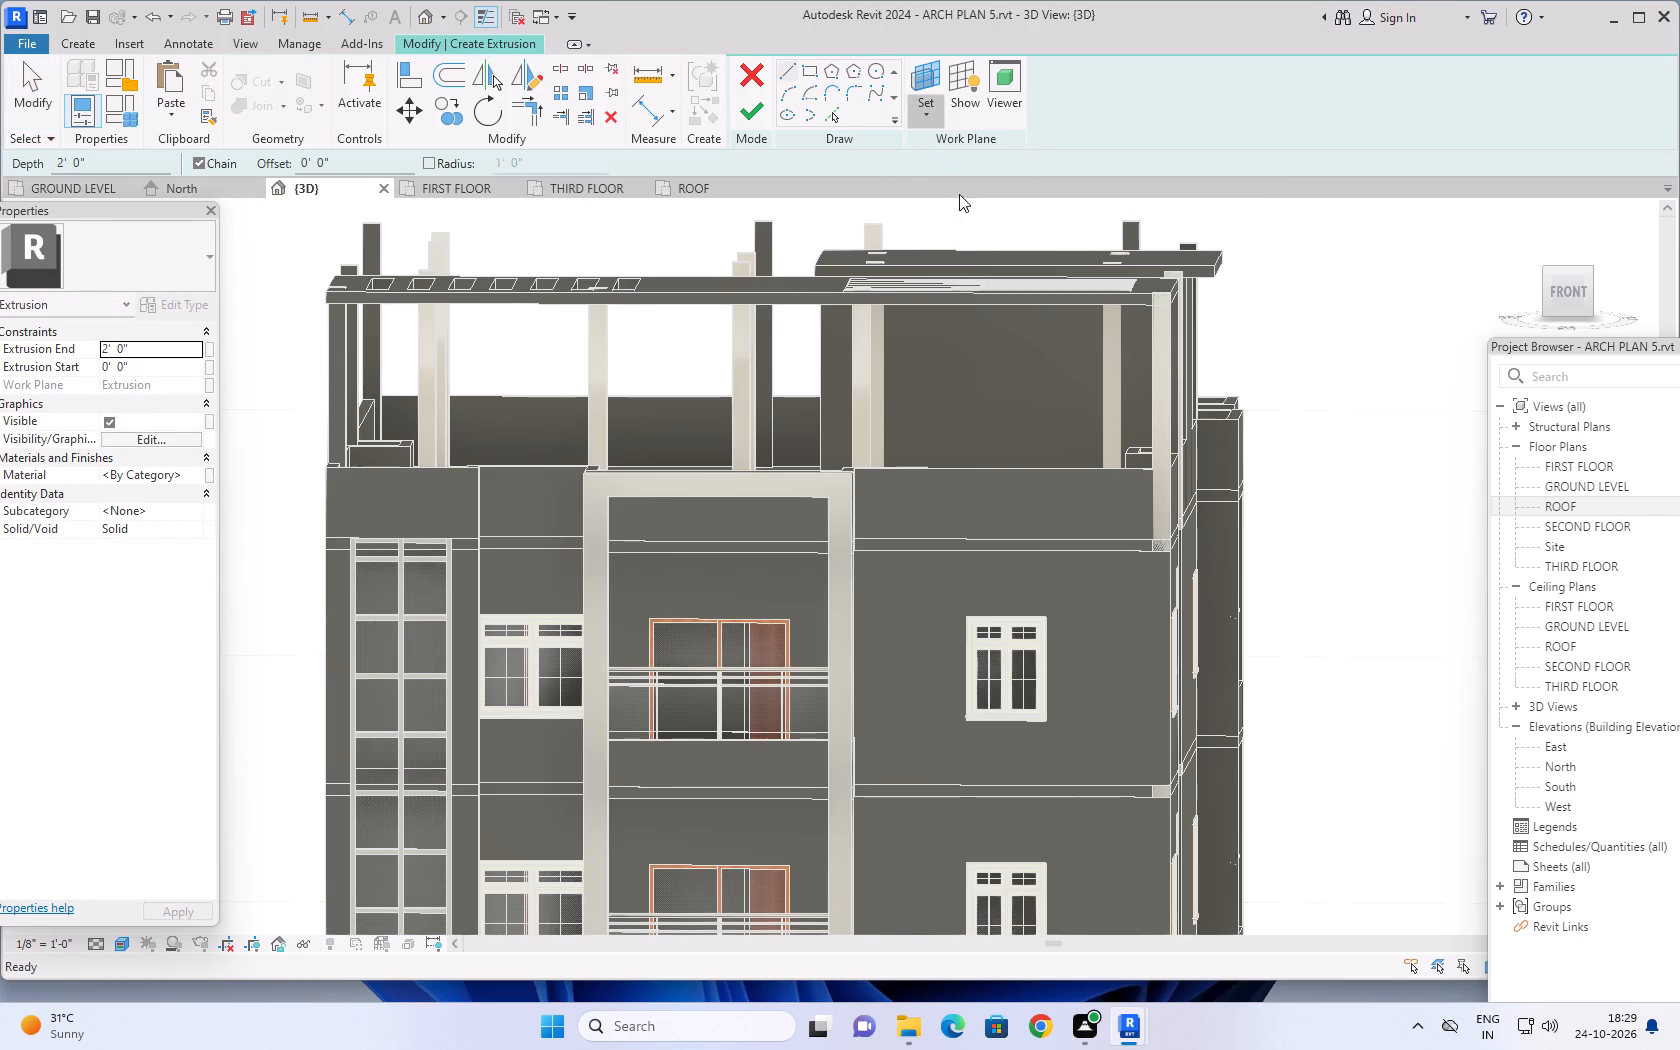
{"action": "left_click", "coordinate": [1092, 650]}
{"action": "scroll", "coordinate": [1106, 768], "scroll_direction": "down", "scroll_amount": 3}
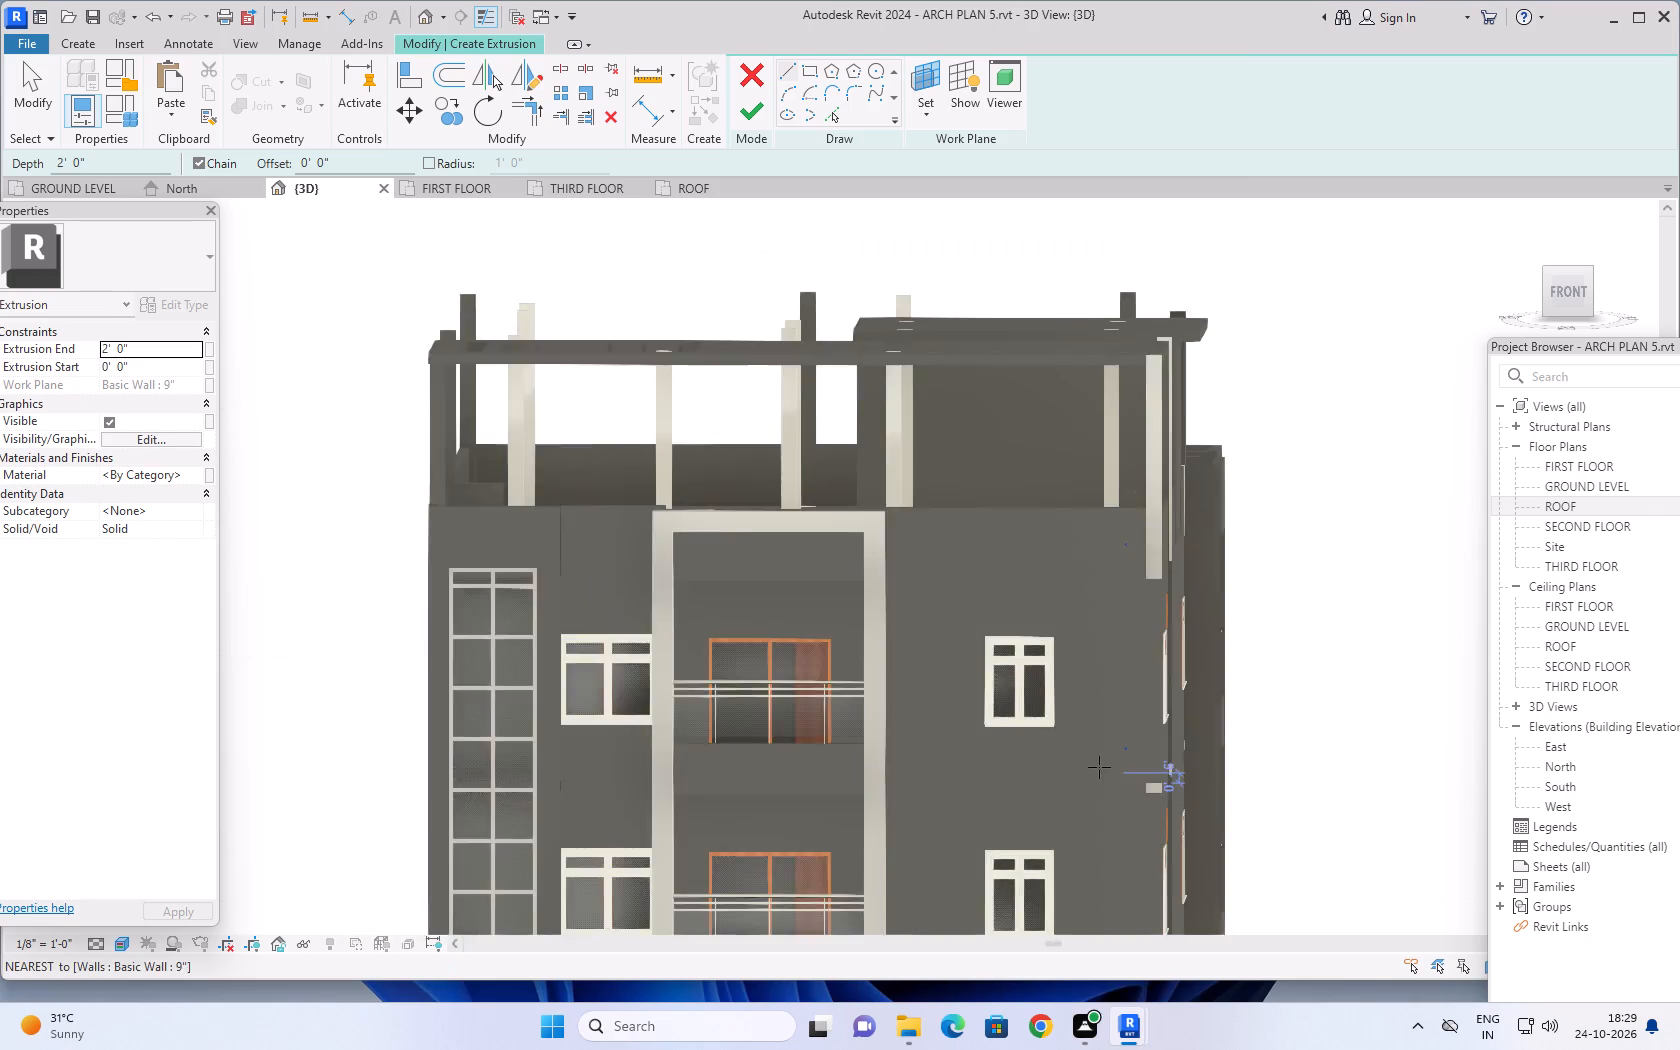
{"action": "middle_click_drag", "start_coordinate": [1097, 761], "coordinate": [1076, 635]}
{"action": "scroll", "coordinate": [1000, 565], "scroll_direction": "up", "scroll_amount": 1}
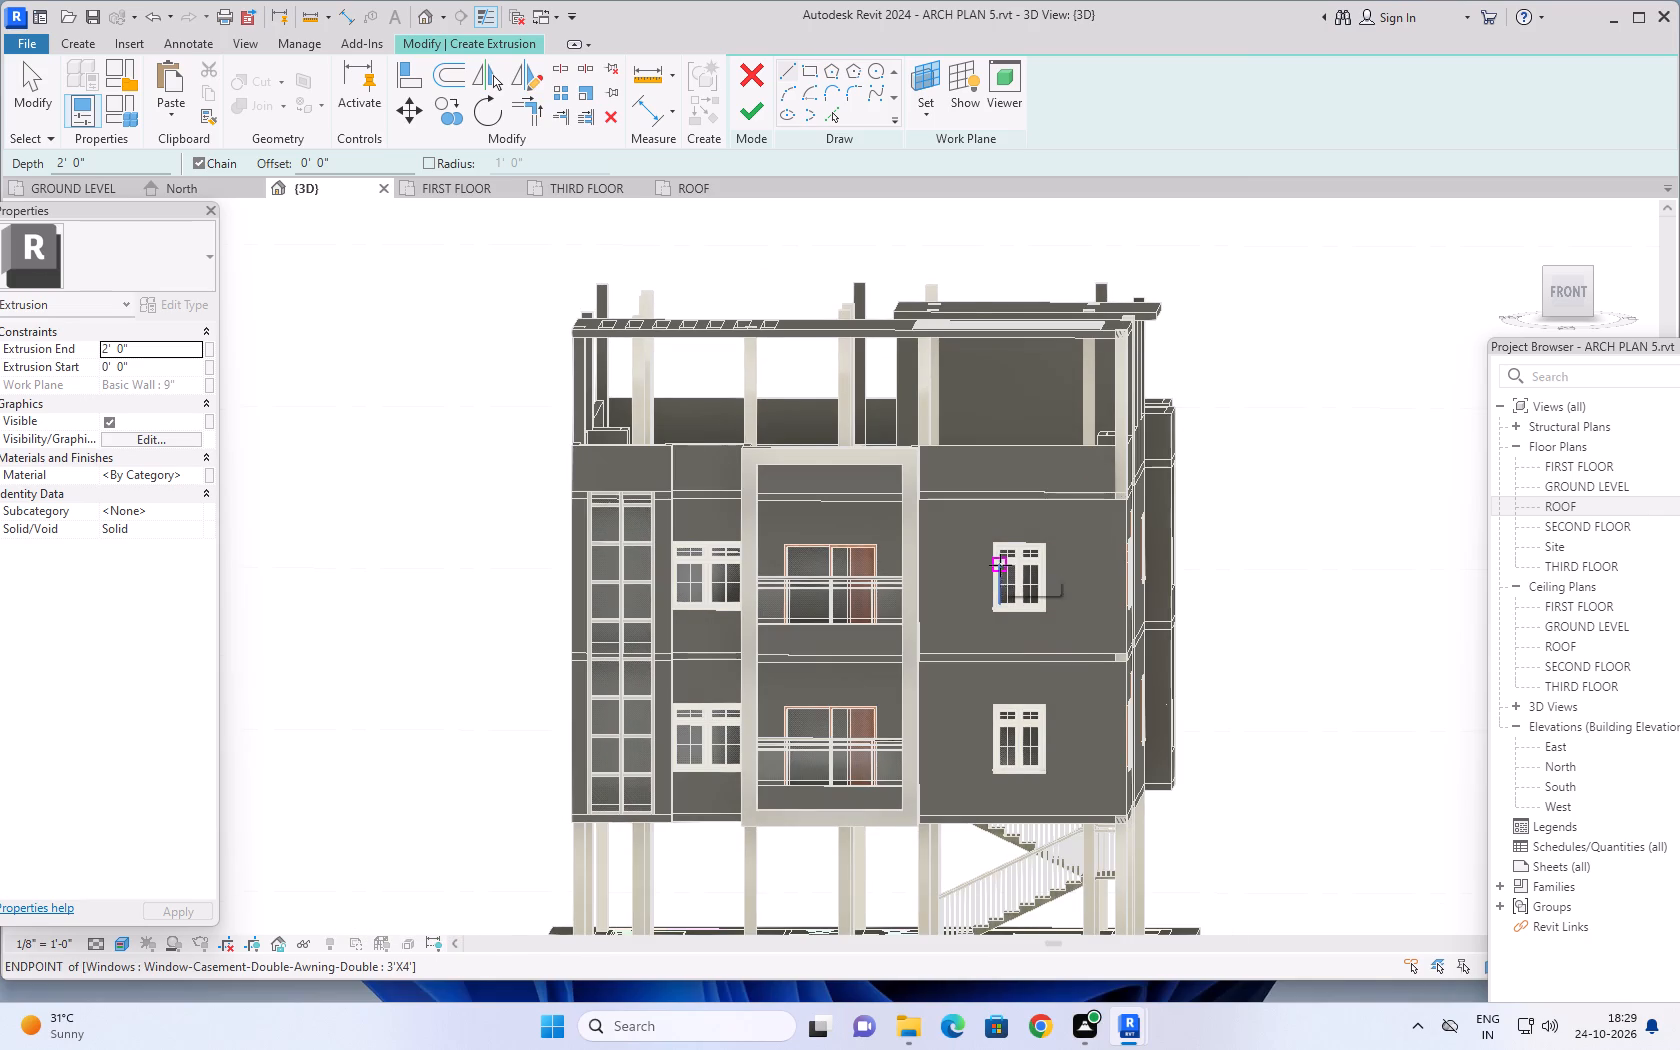
Sketch a rectangle around the upper window beside the balcony frame, offset 1' outward from its trim, about 5'-4 1/2" by 6'-5 3/8".
{"action": "left_click", "coordinate": [805, 66]}
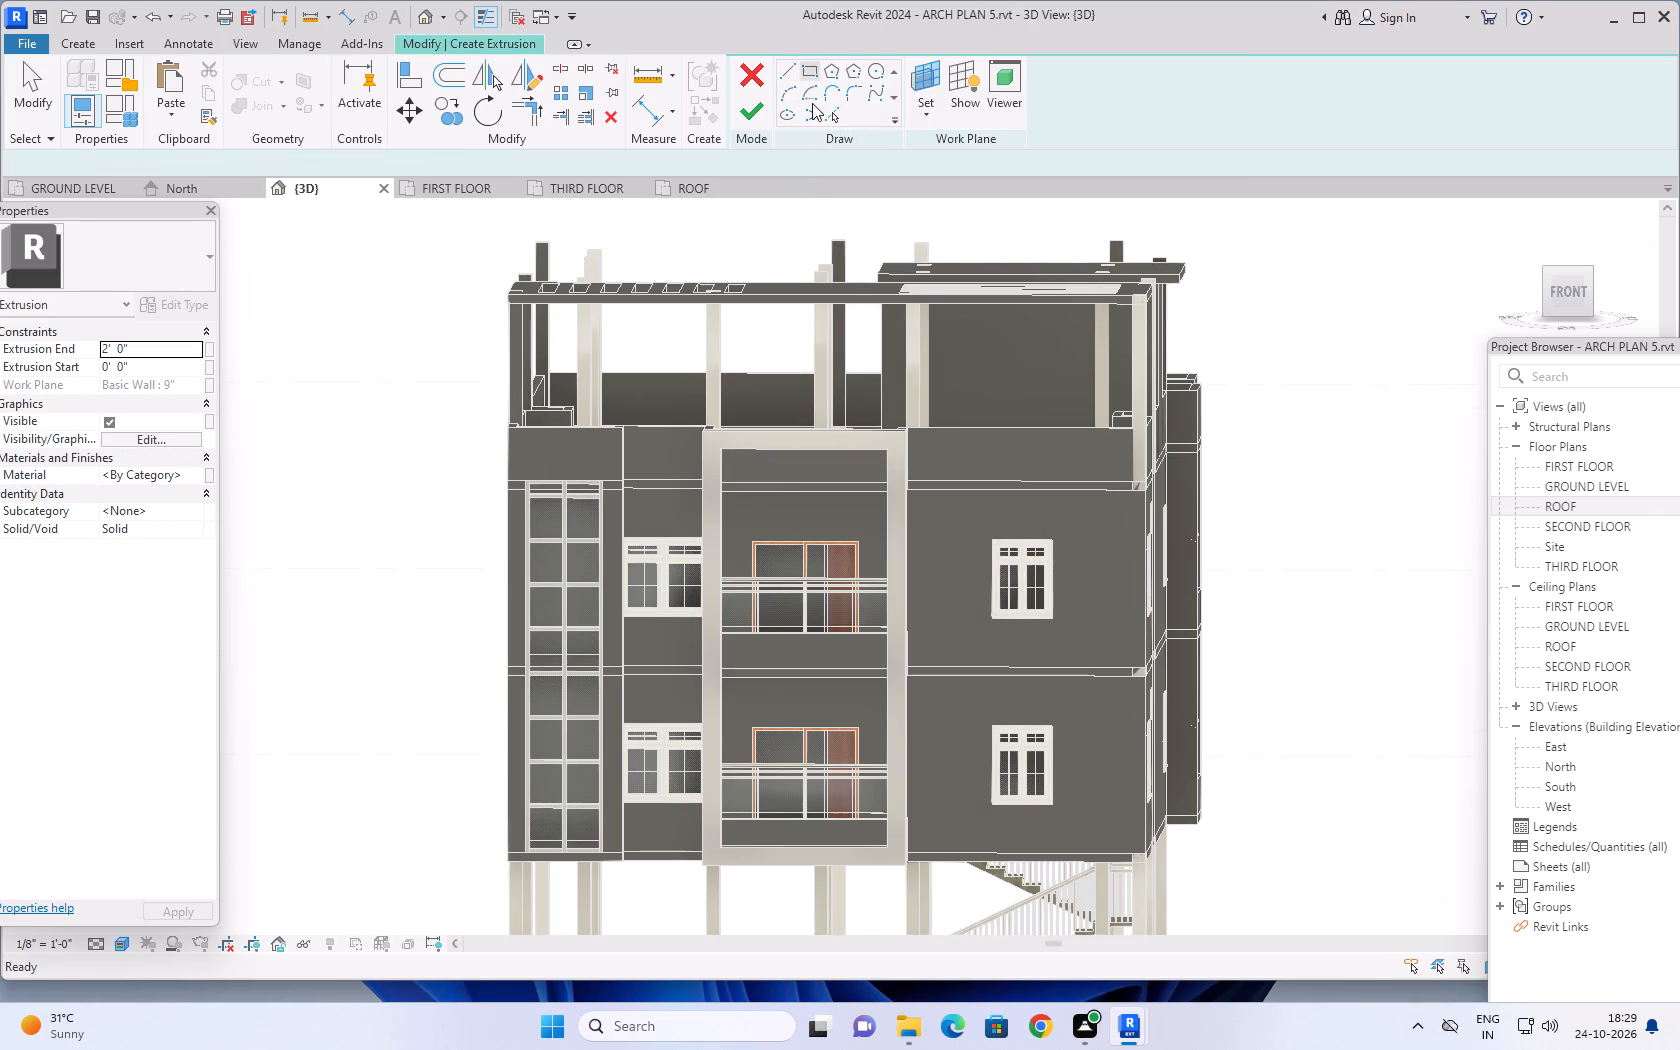
{"action": "scroll", "coordinate": [980, 537], "scroll_direction": "up", "scroll_amount": 3}
{"action": "middle_click_drag", "start_coordinate": [958, 506], "coordinate": [1027, 513]}
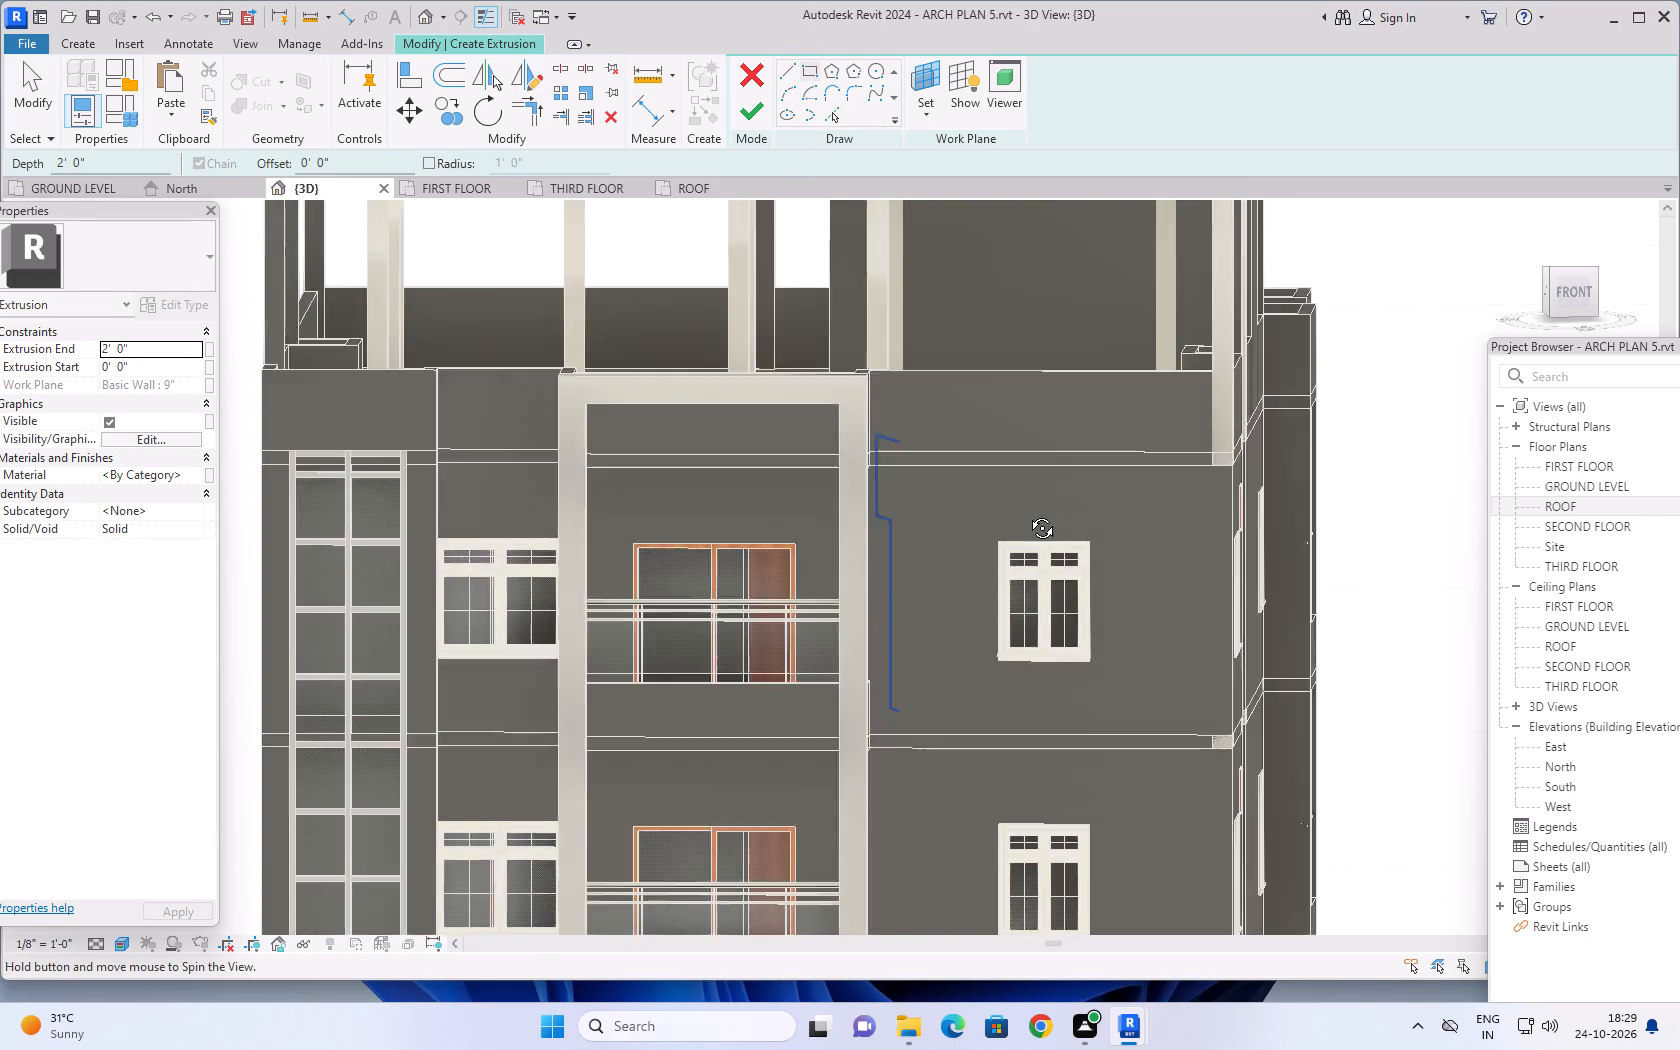
{"action": "middle_click_drag", "start_coordinate": [1027, 513], "coordinate": [1004, 505]}
{"action": "scroll", "coordinate": [928, 534], "scroll_direction": "up", "scroll_amount": 4}
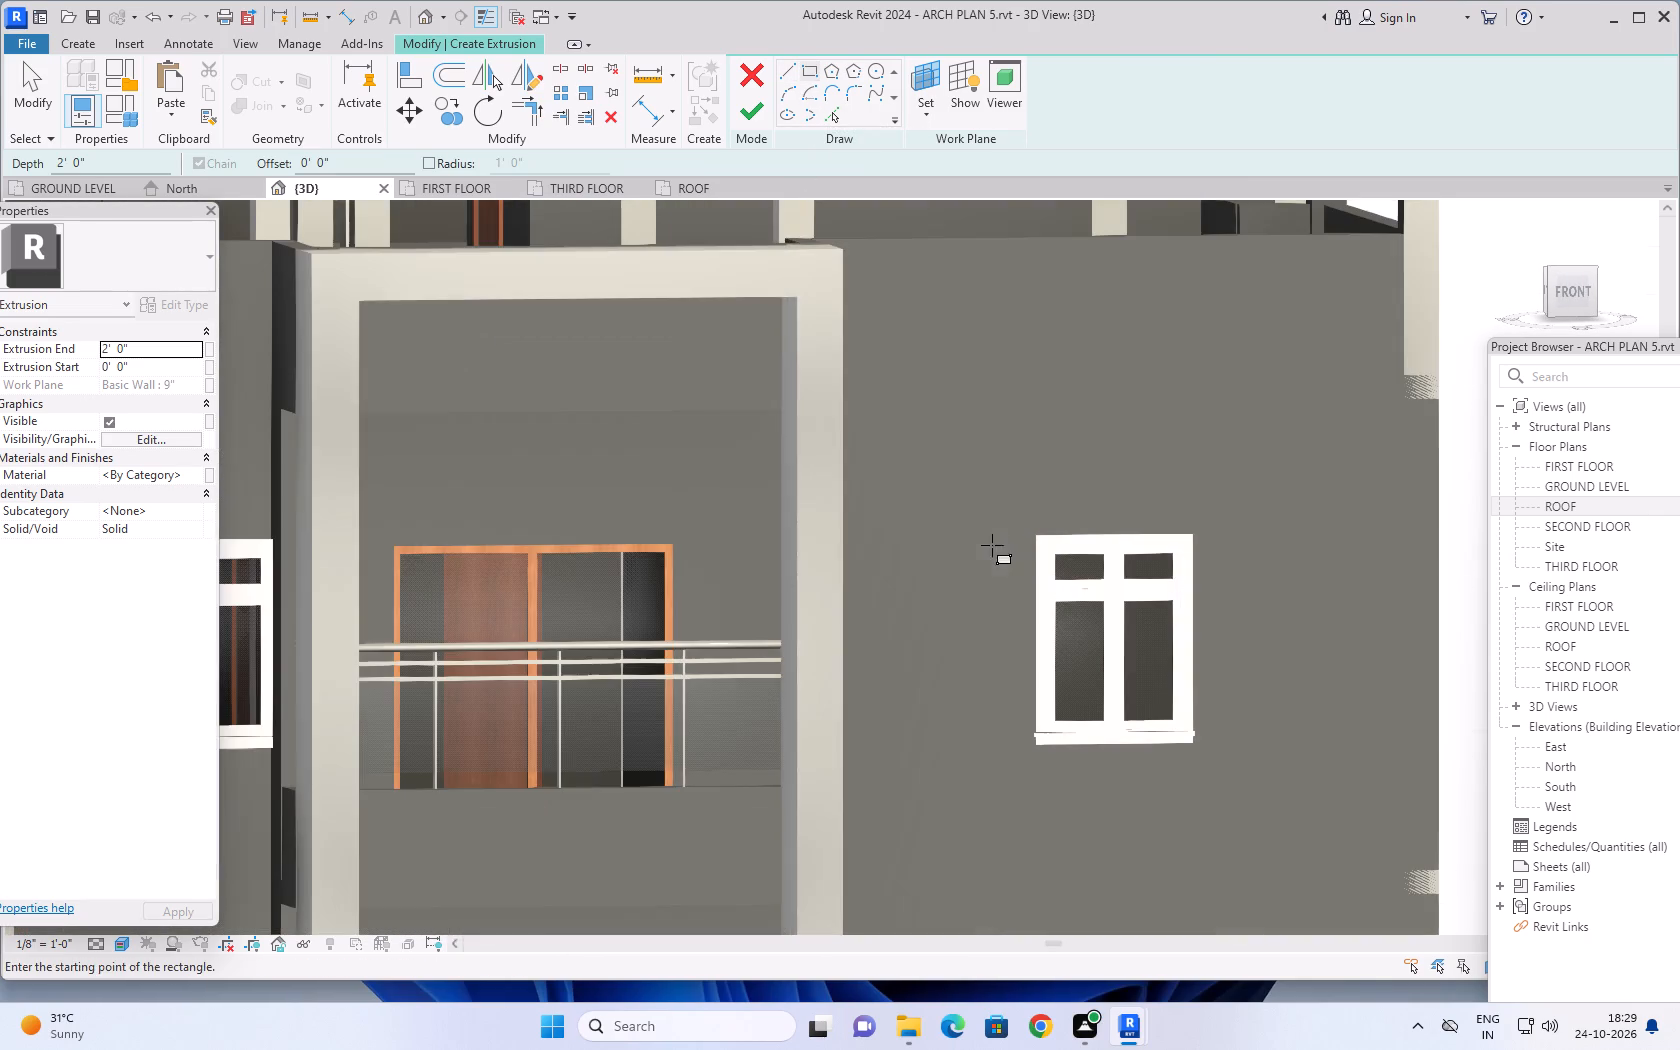
{"action": "scroll", "coordinate": [1015, 539], "scroll_direction": "up", "scroll_amount": 4}
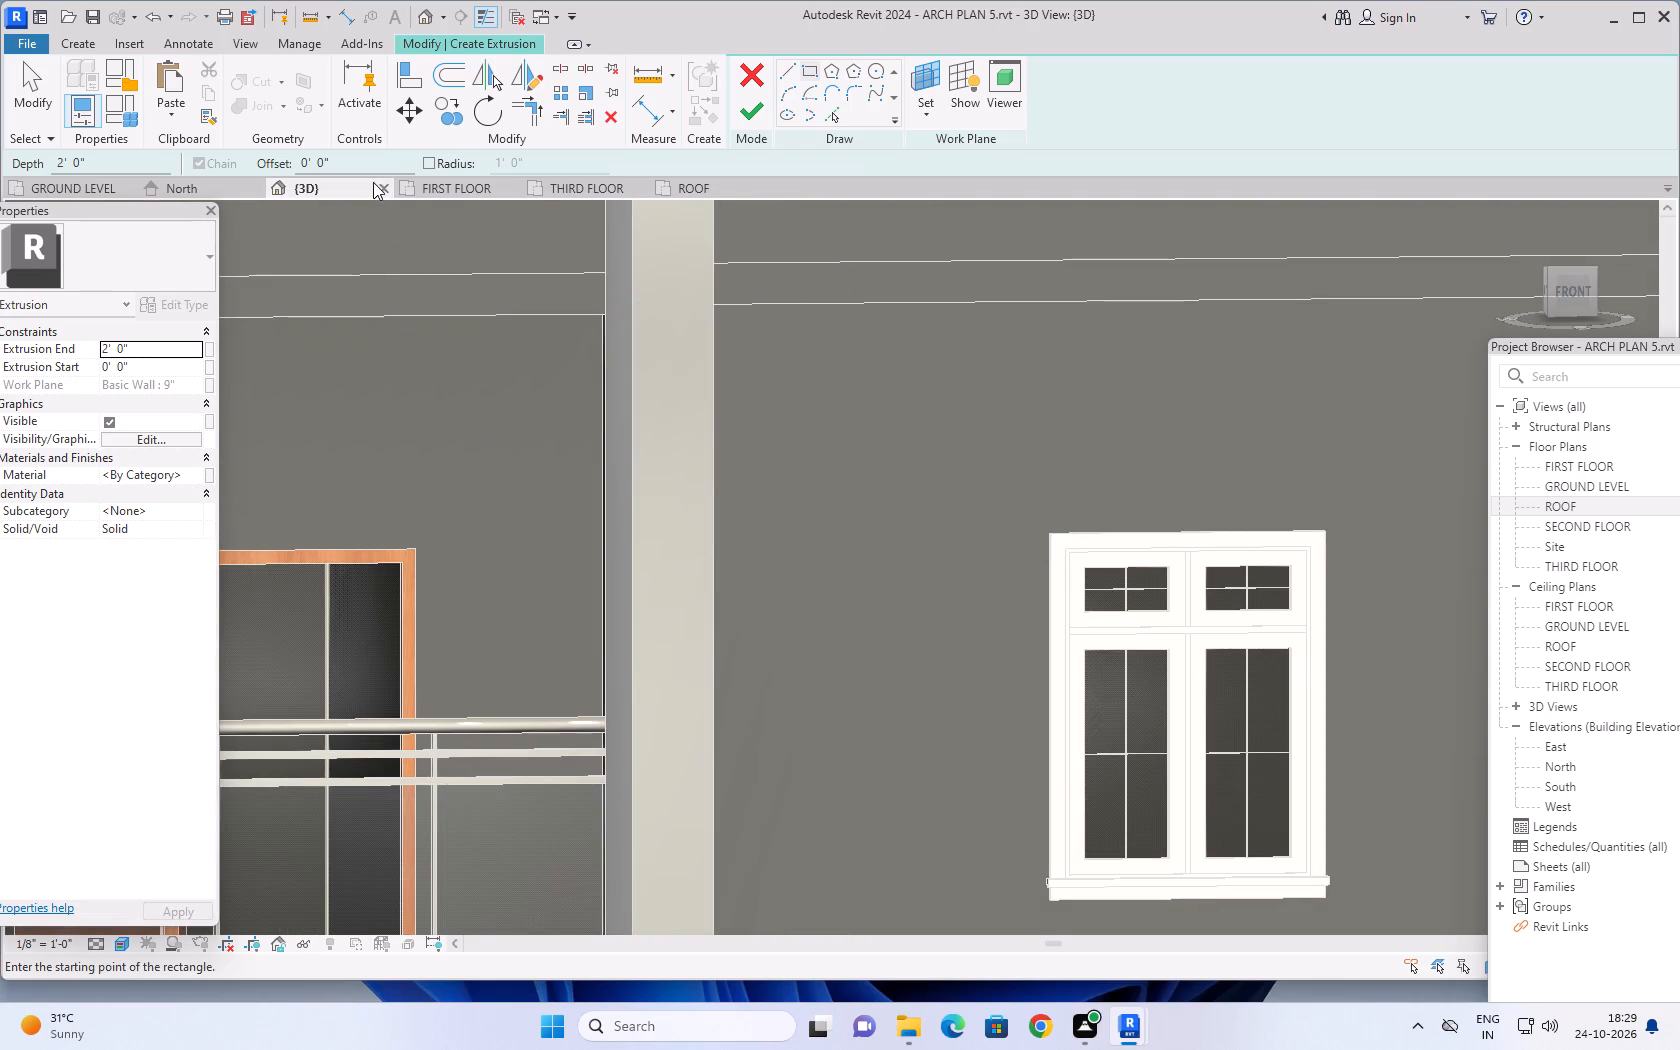
{"action": "left_click", "coordinate": [358, 163]}
{"action": "key", "text": "BackSpace"}
{"action": "key", "text": "BackSpace"}
{"action": "key", "text": "BackSpace"}
{"action": "key", "text": "BackSpace"}
{"action": "key", "text": "BackSpace"}
{"action": "key", "text": "BackSpace"}
{"action": "key", "text": "BackSpace"}
{"action": "key", "text": "BackSpace"}
{"action": "key", "text": "BackSpace"}
{"action": "key", "text": "BackSpace"}
{"action": "key", "text": "BackSpace"}
{"action": "key", "text": "BackSpace"}
{"action": "key", "text": "BackSpace"}
{"action": "type", "text": "1'"}
{"action": "key", "text": "Return"}
{"action": "middle_click_drag", "start_coordinate": [1008, 531], "coordinate": [898, 439]}
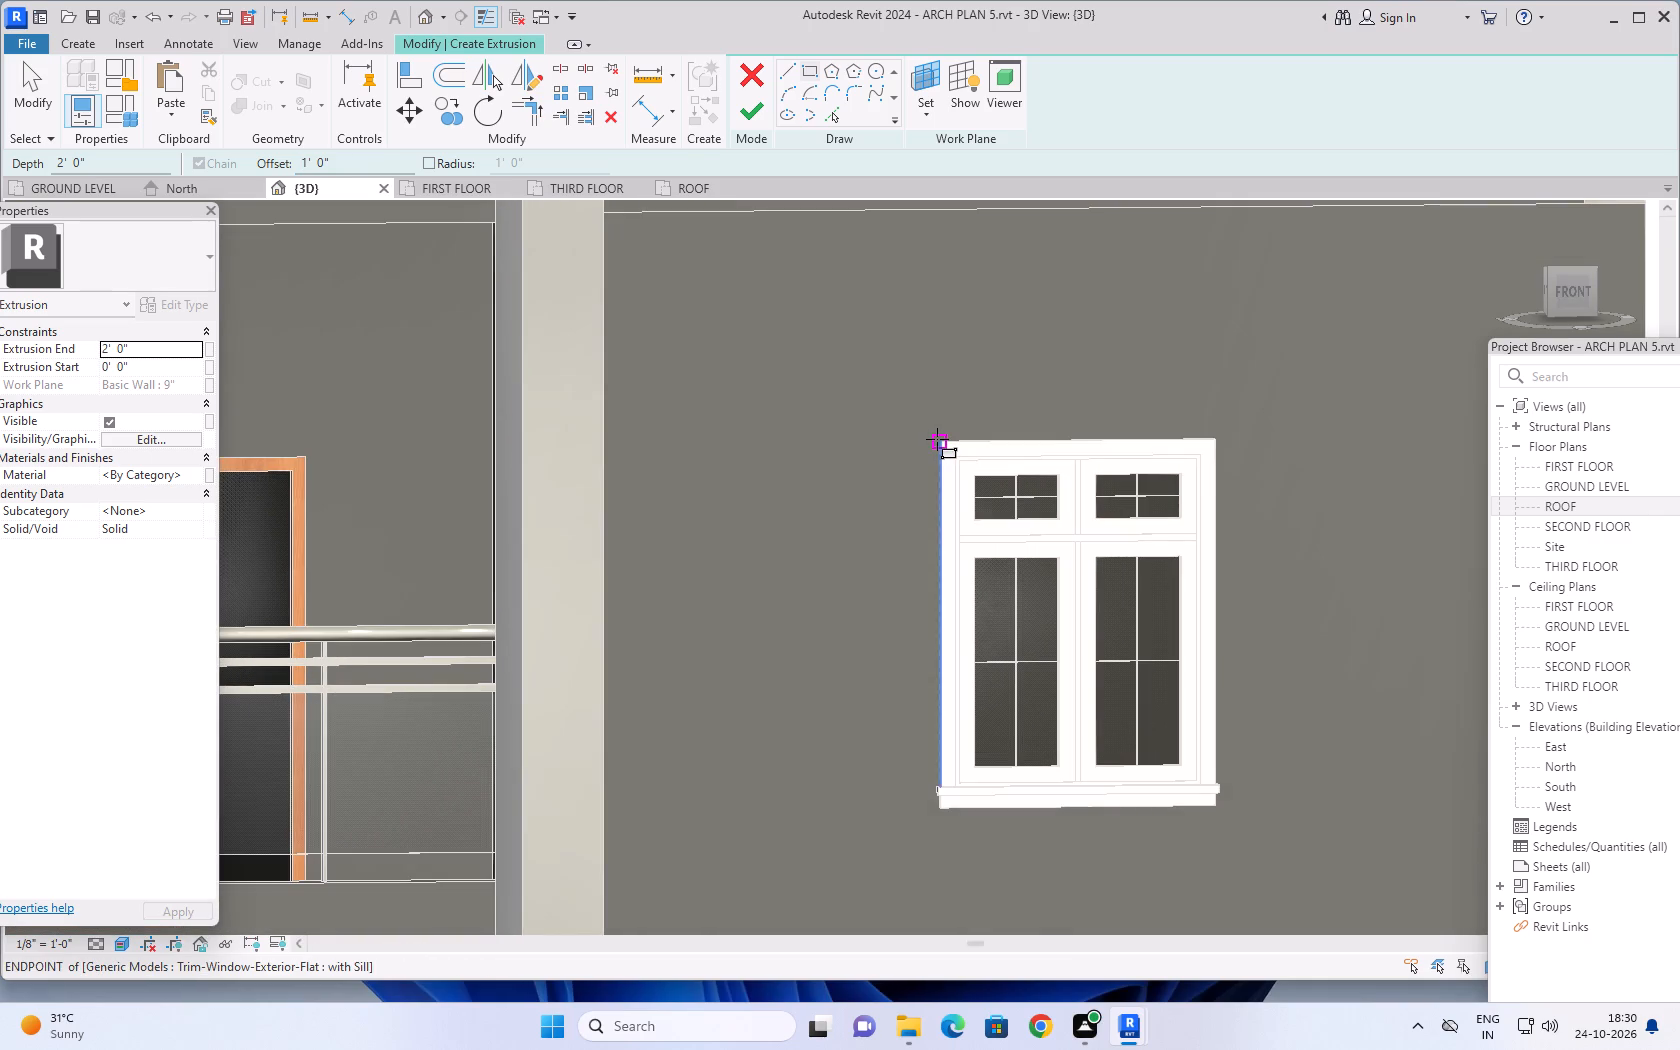
{"action": "left_click", "coordinate": [937, 439]}
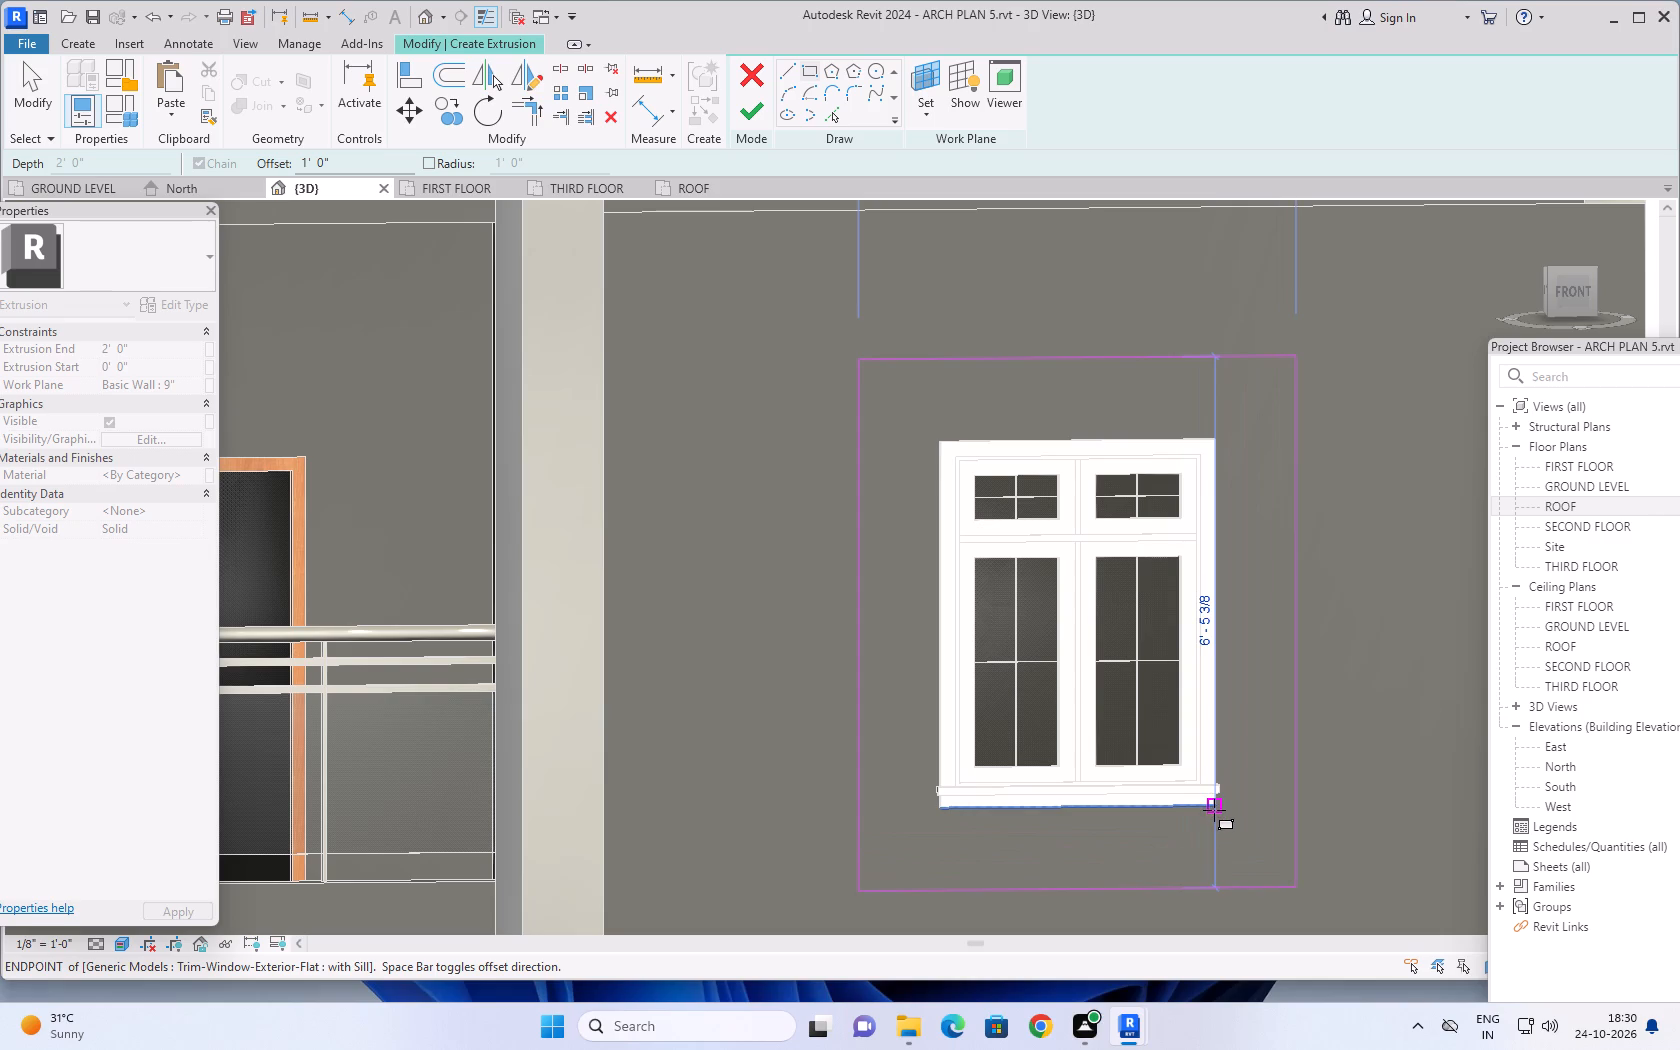
{"action": "left_click", "coordinate": [1214, 810]}
Sketch a matching rectangle around the lower window, offset 1' outward from its trim, about 5'-4 1/2" by 6'-5 3/8".
{"action": "scroll", "coordinate": [1185, 715], "scroll_direction": "down", "scroll_amount": 4}
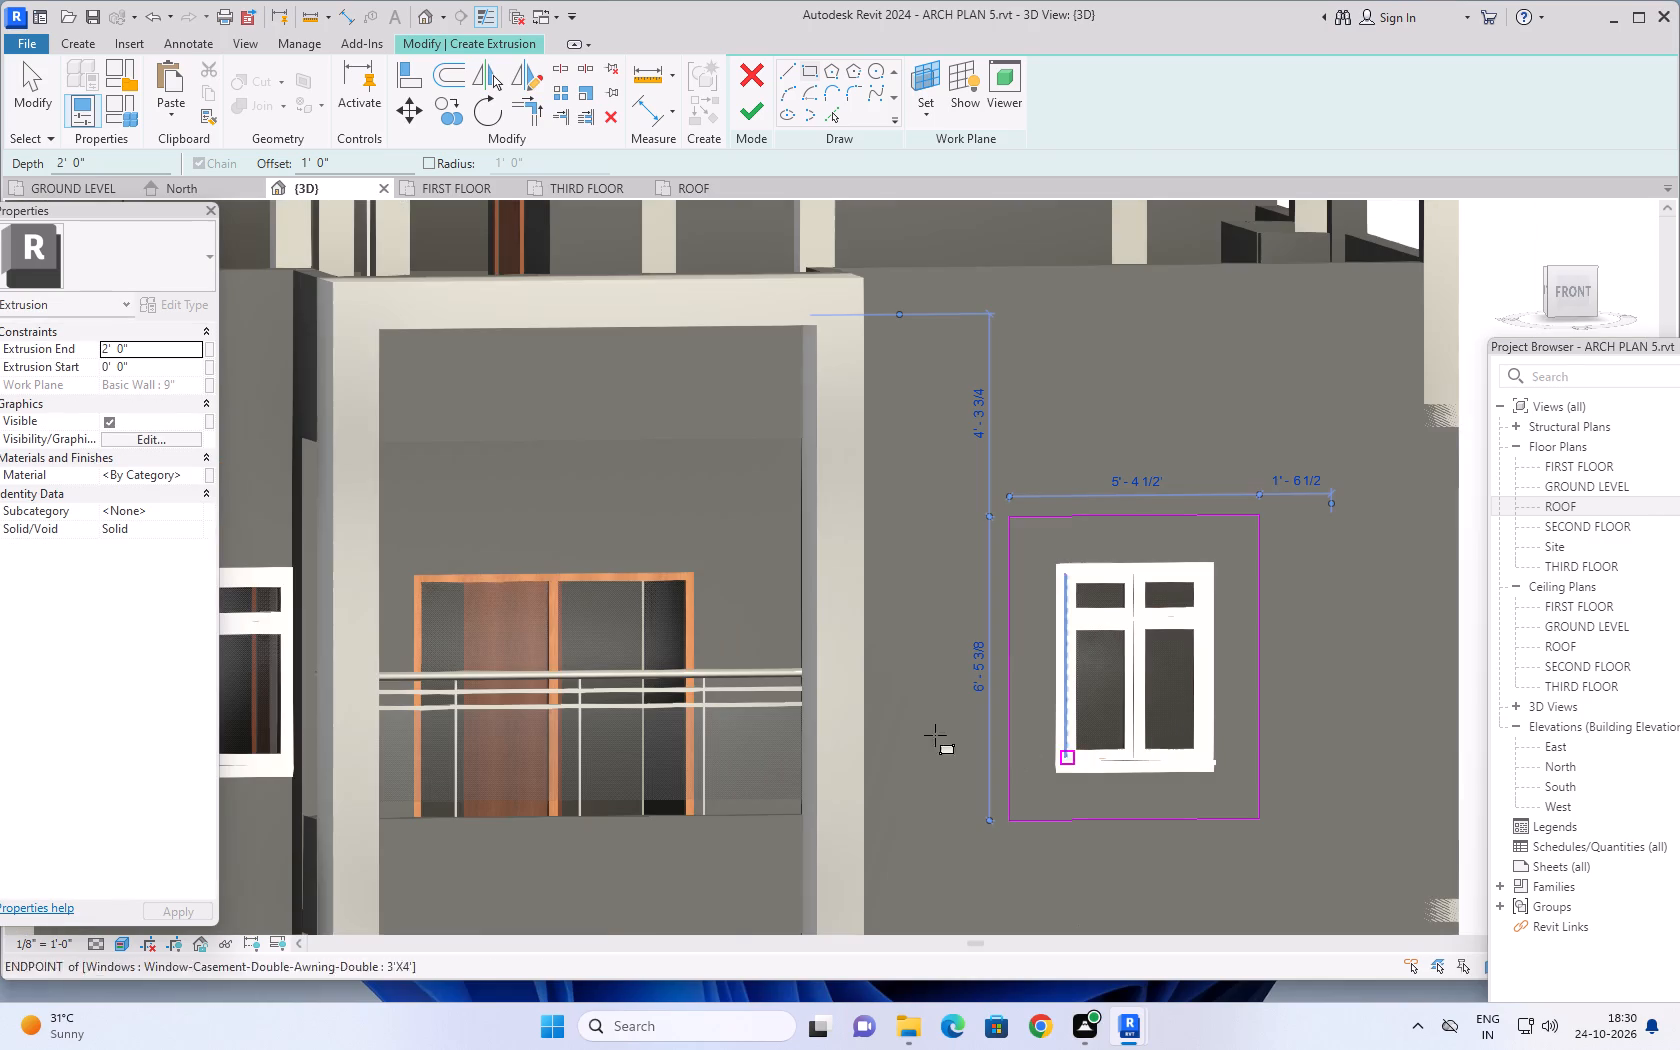
{"action": "scroll", "coordinate": [1116, 654], "scroll_direction": "down", "scroll_amount": 3}
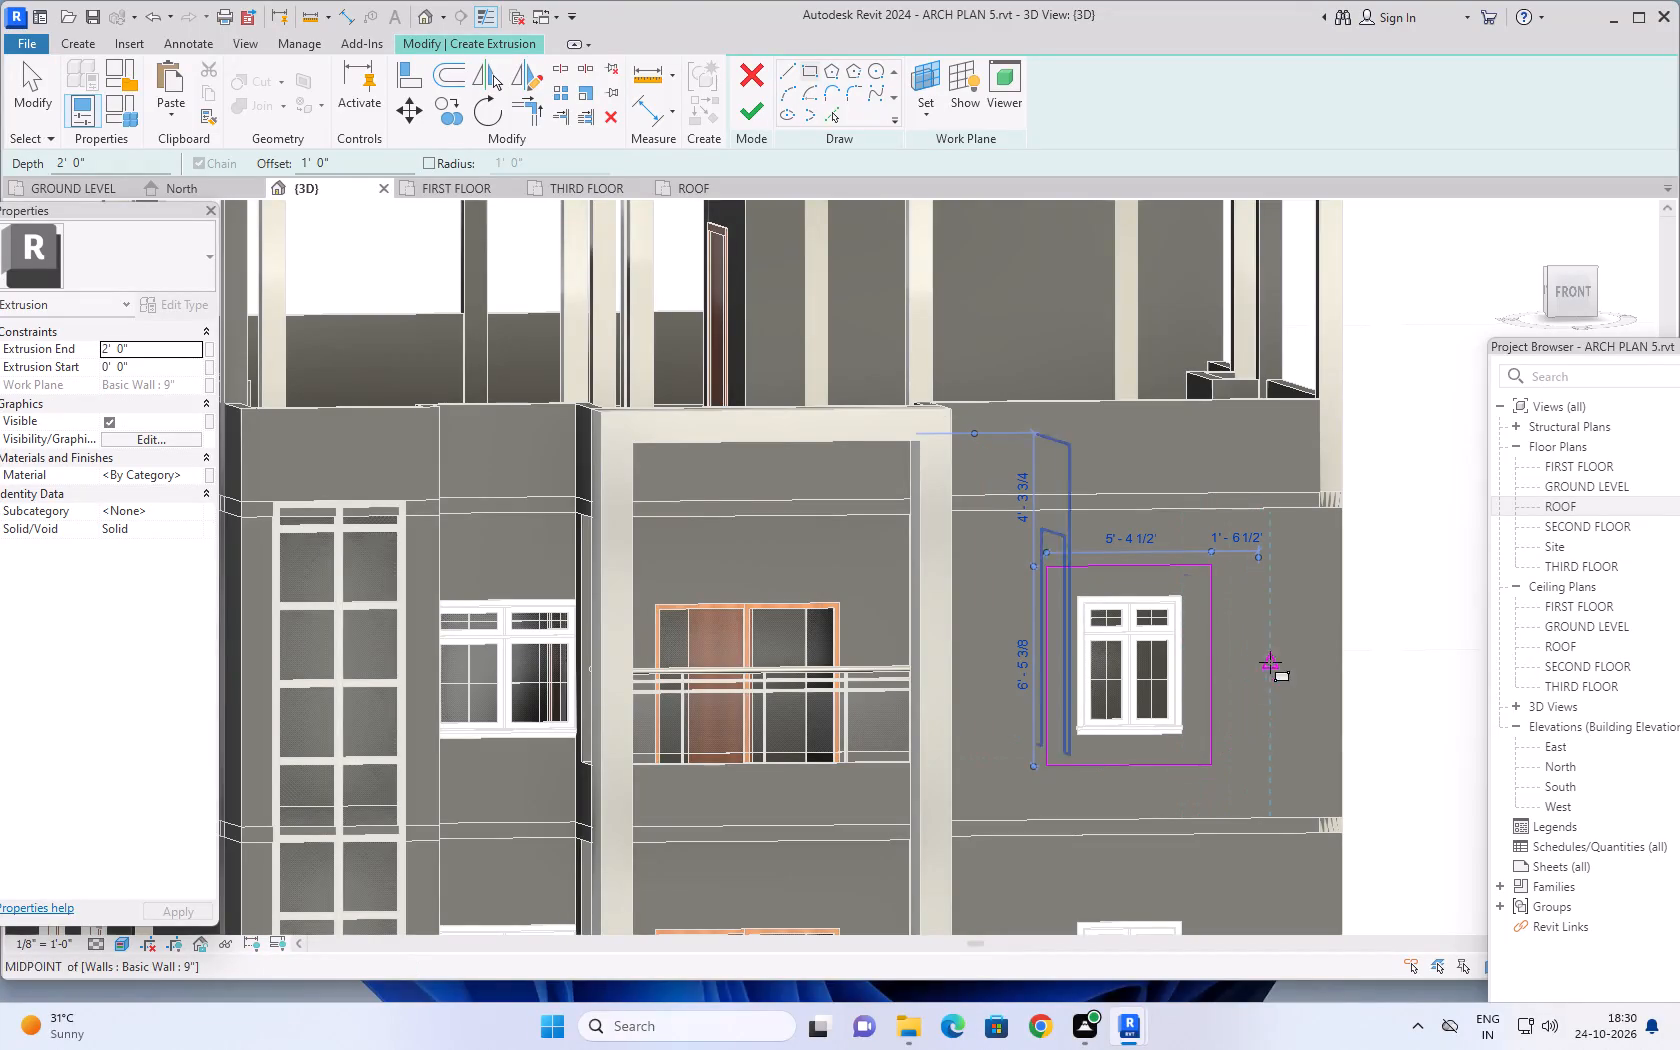
{"action": "scroll", "coordinate": [1245, 677], "scroll_direction": "down", "scroll_amount": 2}
{"action": "middle_click_drag", "start_coordinate": [1241, 693], "coordinate": [1189, 523]}
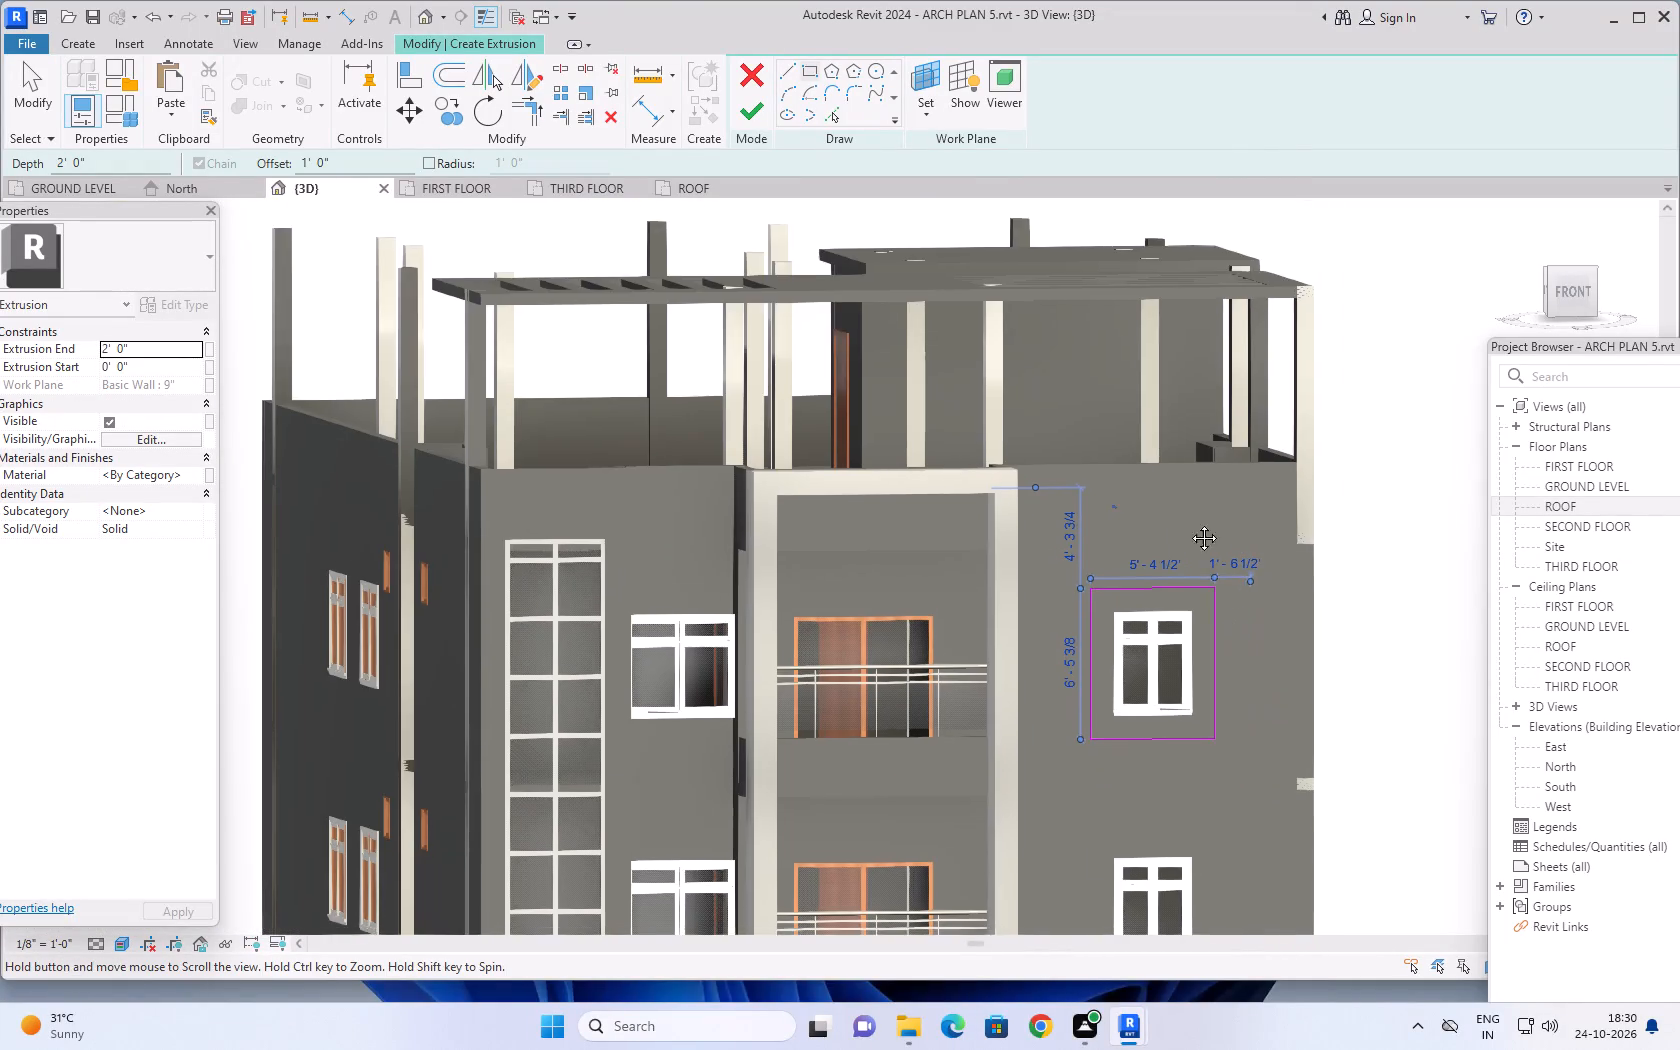
{"action": "middle_click_drag", "start_coordinate": [1189, 523], "coordinate": [1172, 452]}
{"action": "scroll", "coordinate": [1059, 643], "scroll_direction": "up", "scroll_amount": 9}
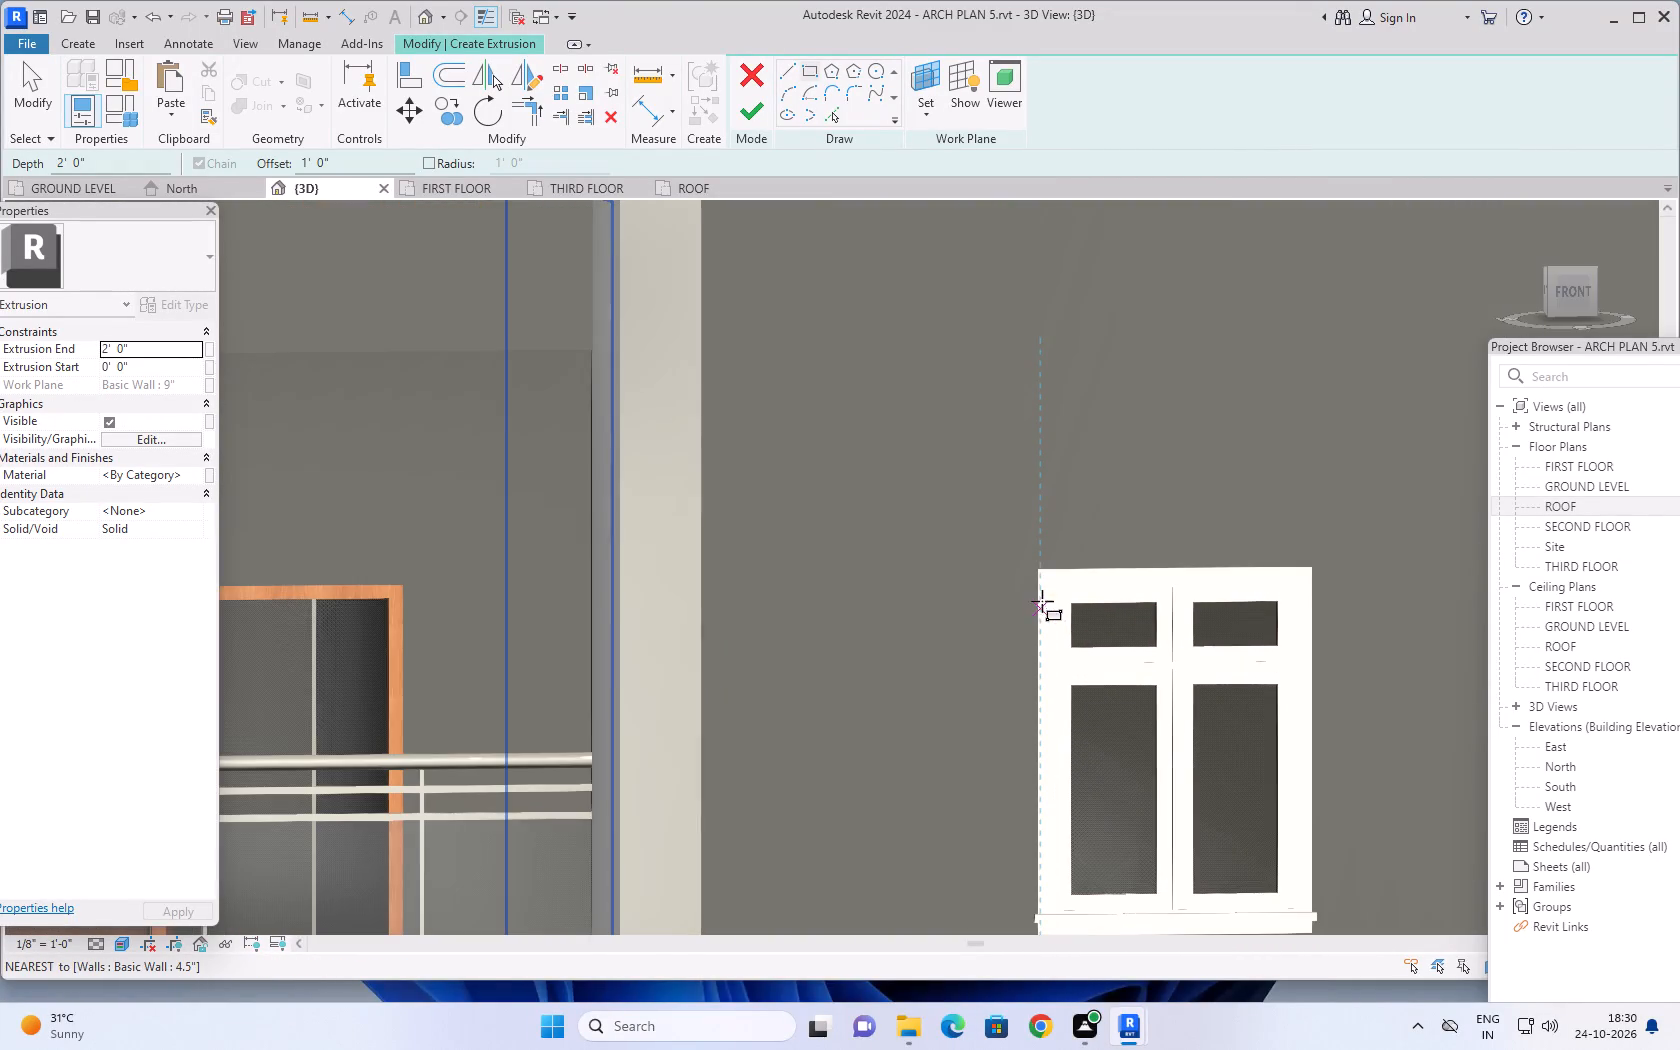
{"action": "left_click", "coordinate": [1036, 566]}
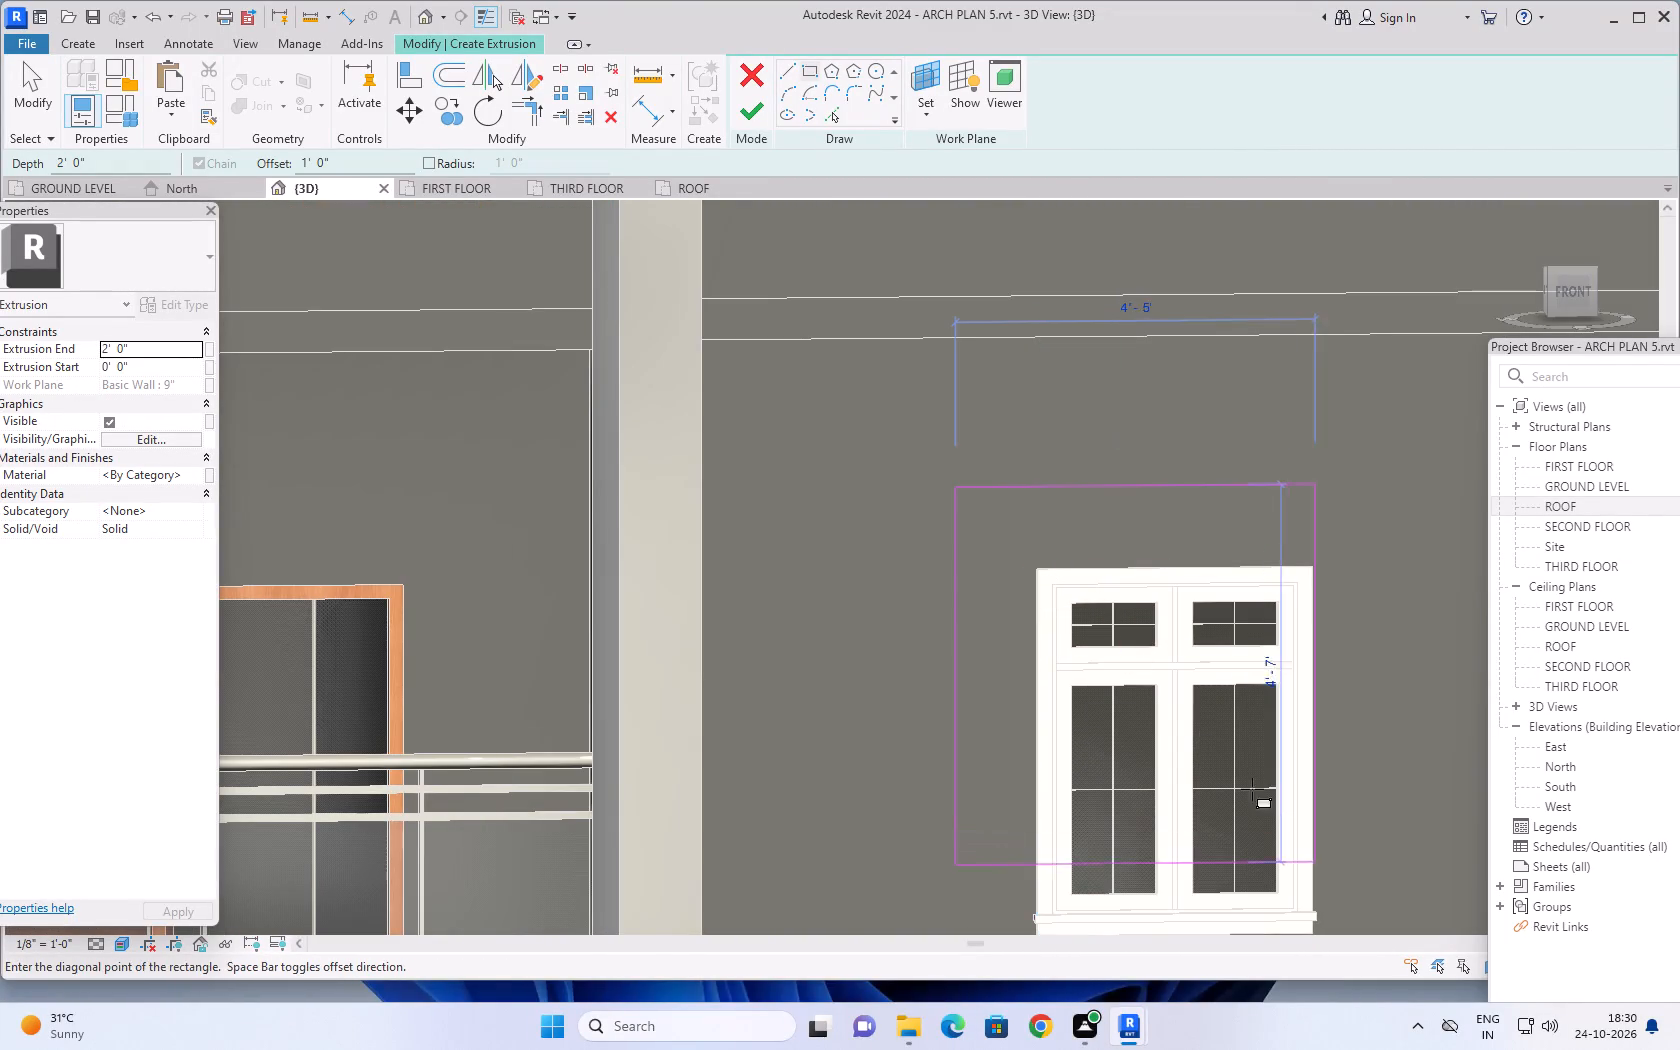
{"action": "scroll", "coordinate": [1306, 825], "scroll_direction": "down", "scroll_amount": 2}
{"action": "middle_click_drag", "start_coordinate": [1308, 827], "coordinate": [1295, 702]}
{"action": "scroll", "coordinate": [1297, 783], "scroll_direction": "up", "scroll_amount": 2}
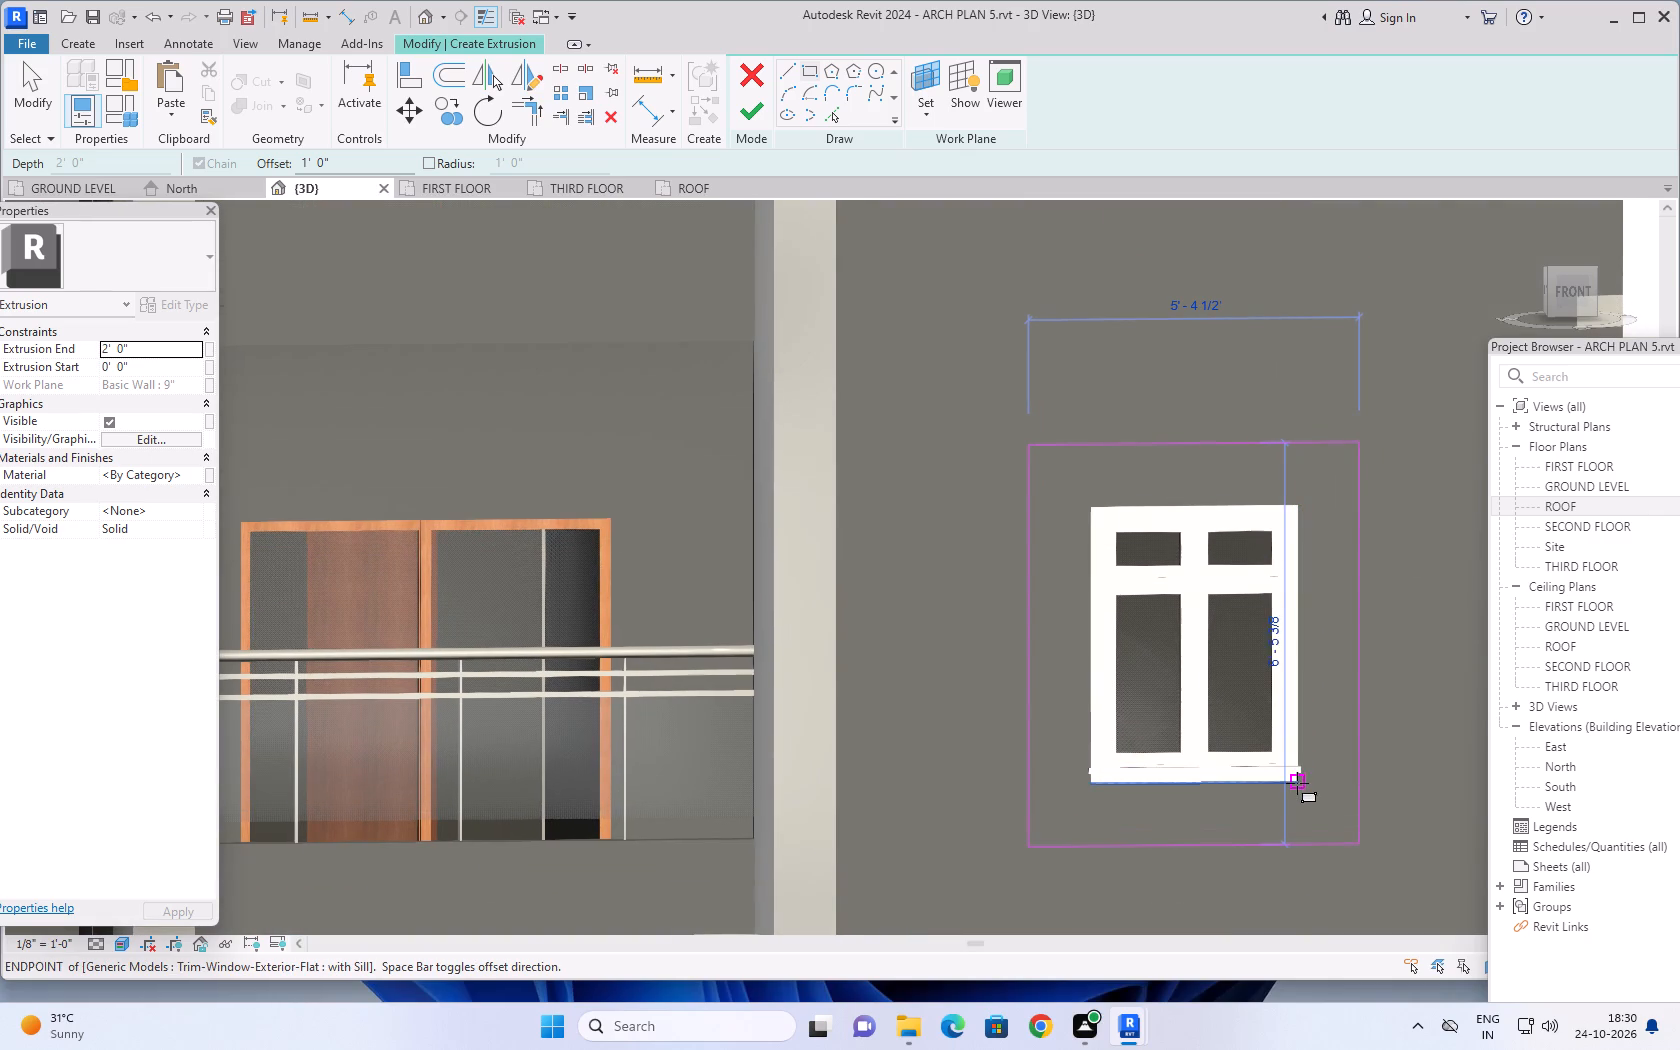
{"action": "scroll", "coordinate": [1297, 783], "scroll_direction": "up", "scroll_amount": 2}
{"action": "left_click", "coordinate": [1299, 781]}
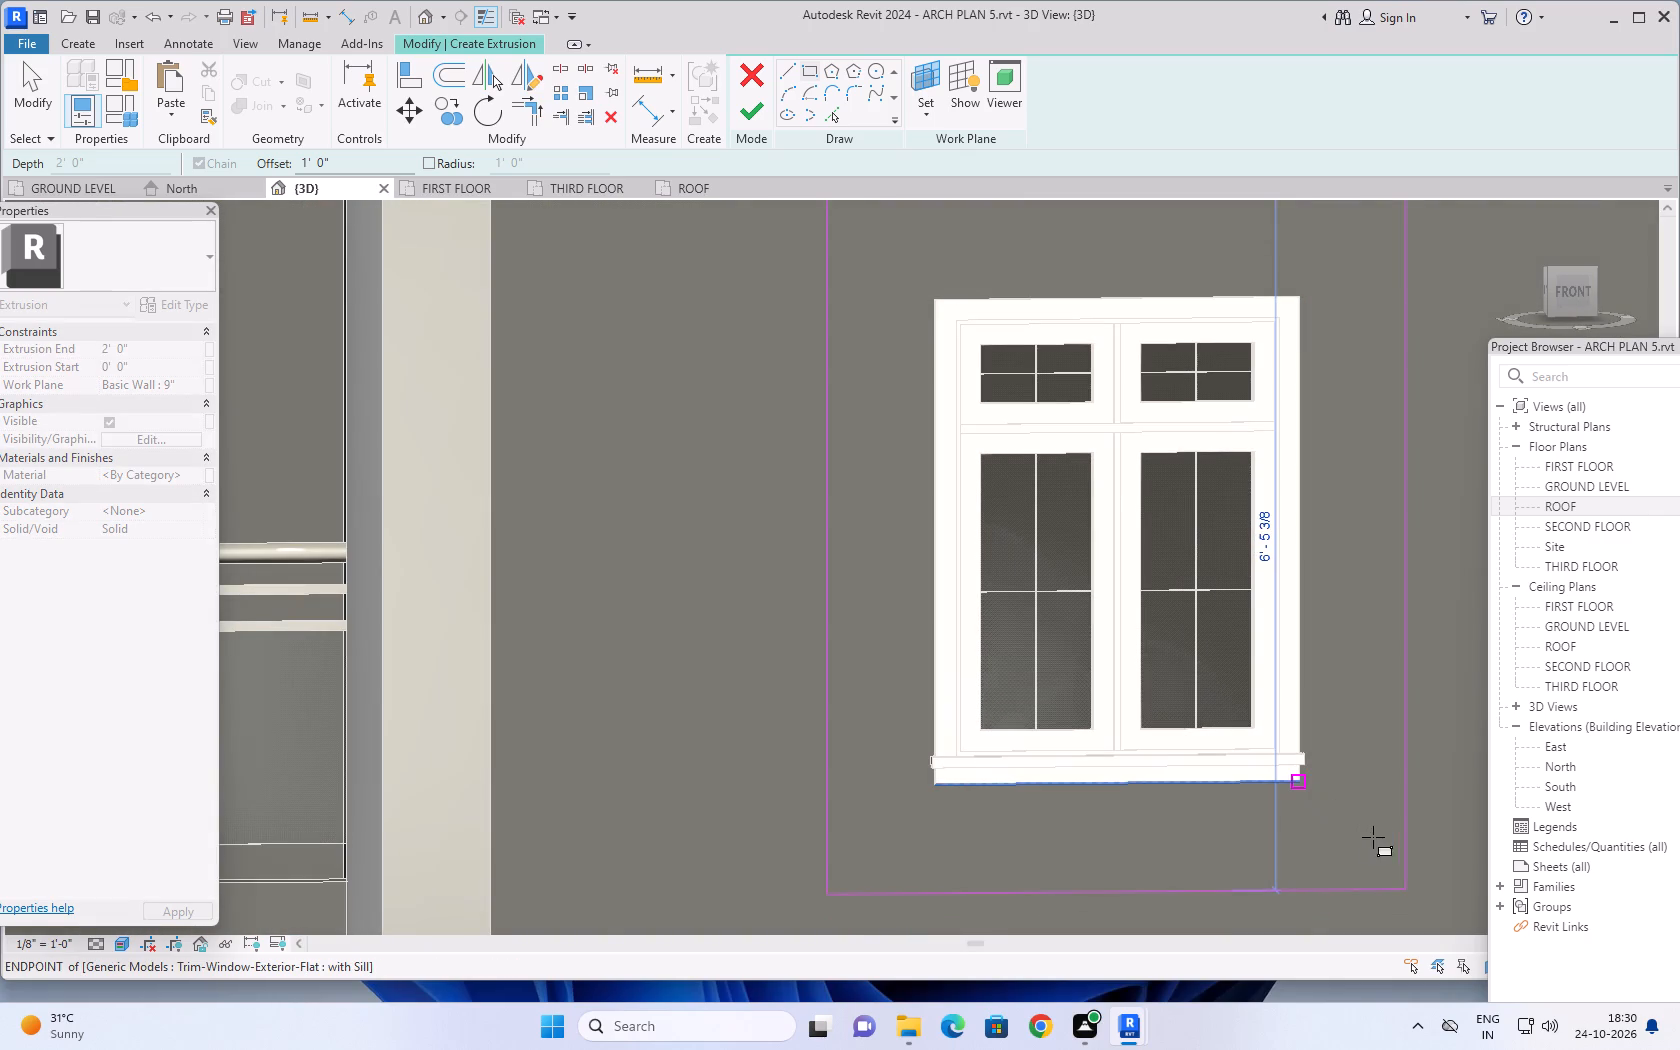
Finish the sketch to extrude both window rectangles 2' deep.
{"action": "scroll", "coordinate": [1395, 805], "scroll_direction": "down", "scroll_amount": 1}
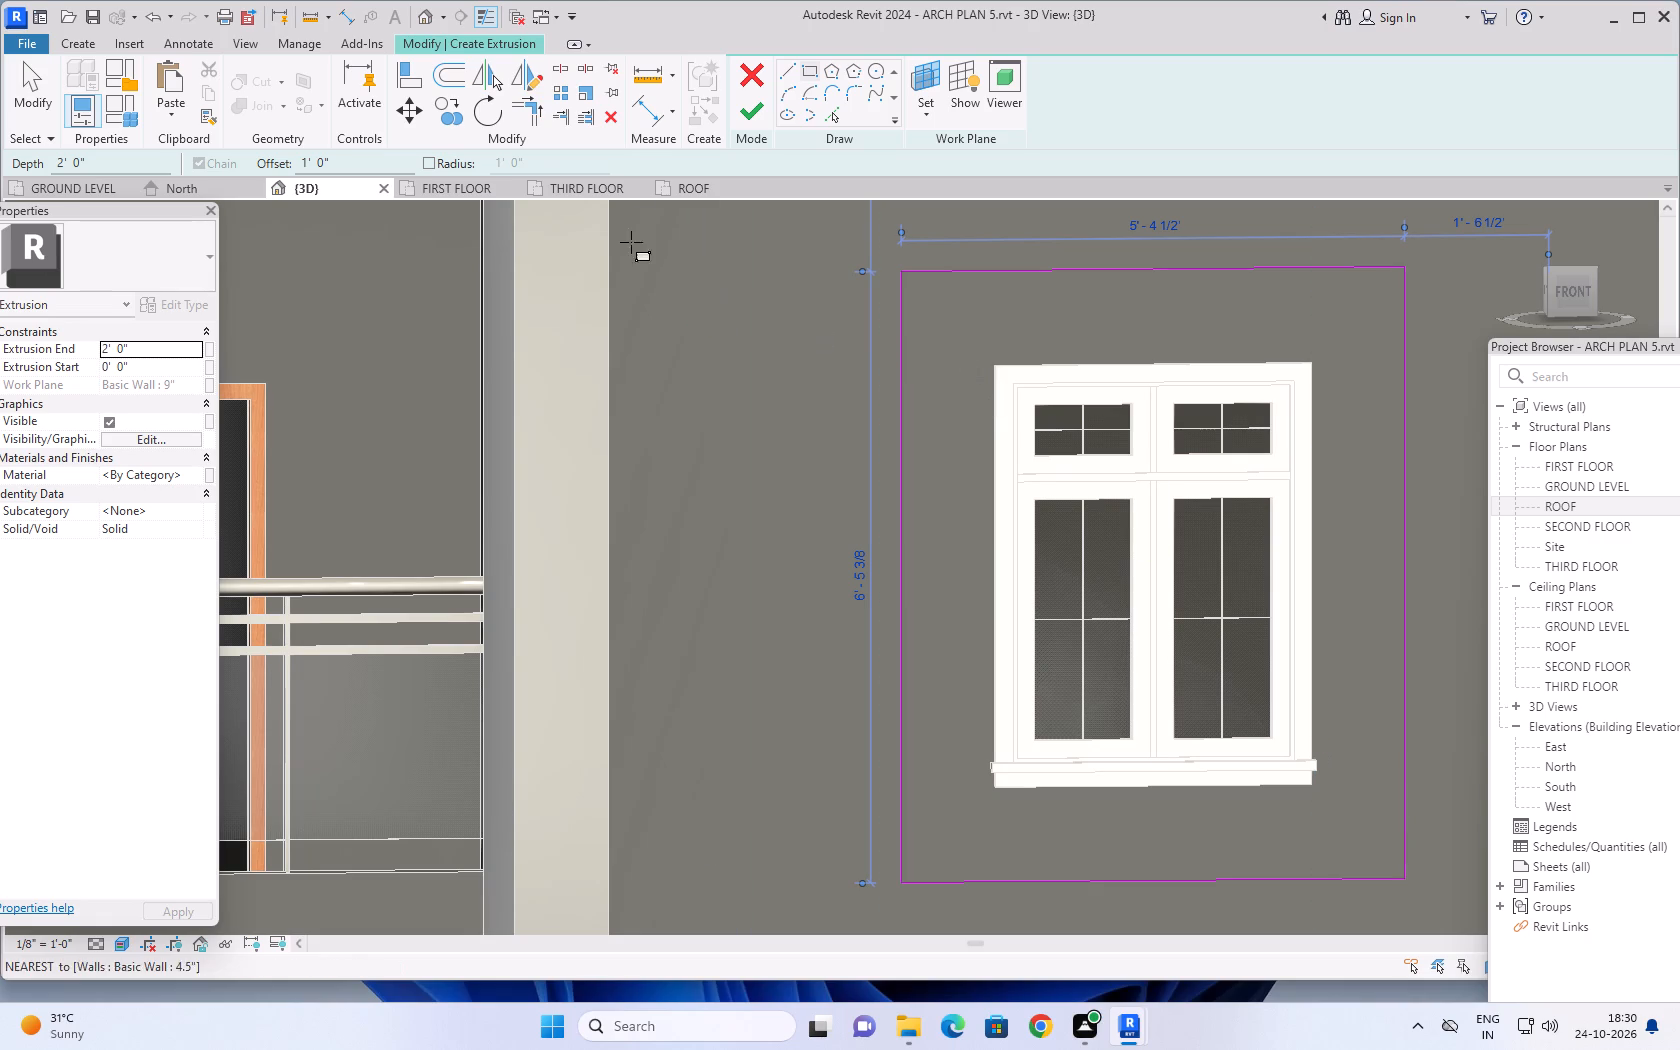
{"action": "left_click", "coordinate": [752, 115]}
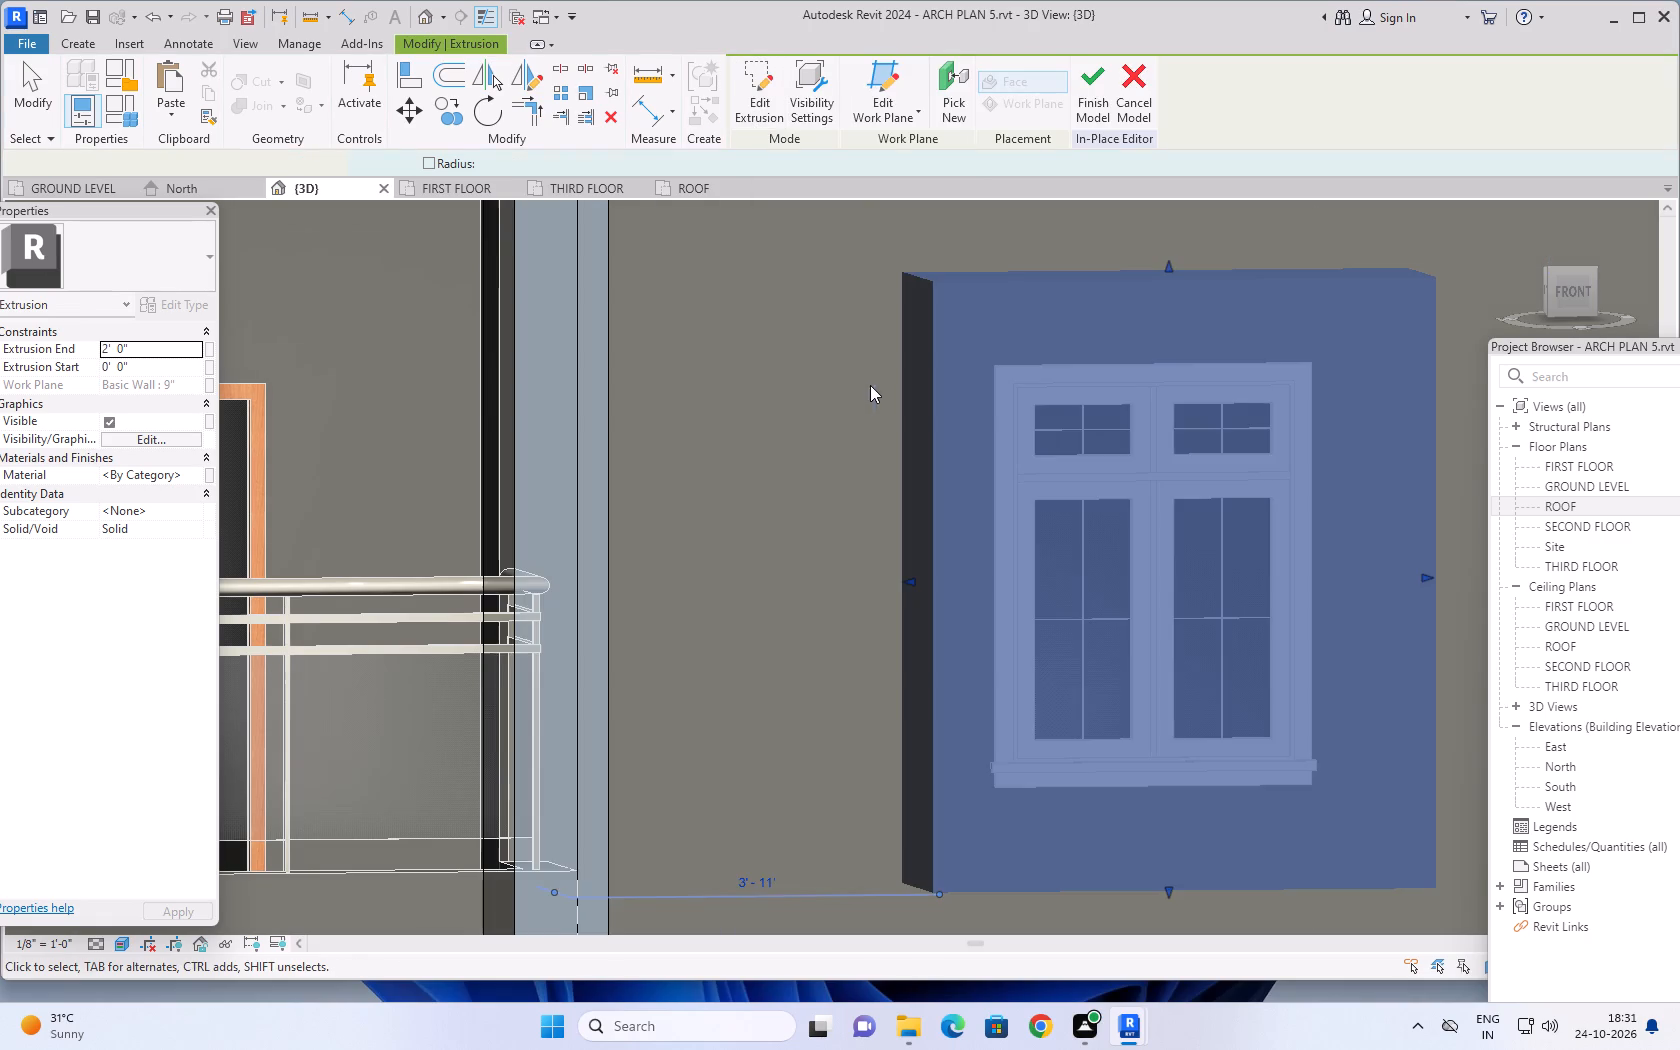
Examine the extruded blocks over the two front windows from several angles and against the whole facade.
{"action": "scroll", "coordinate": [860, 416], "scroll_direction": "down", "scroll_amount": 2}
{"action": "middle_click_drag", "start_coordinate": [850, 453], "coordinate": [827, 427]}
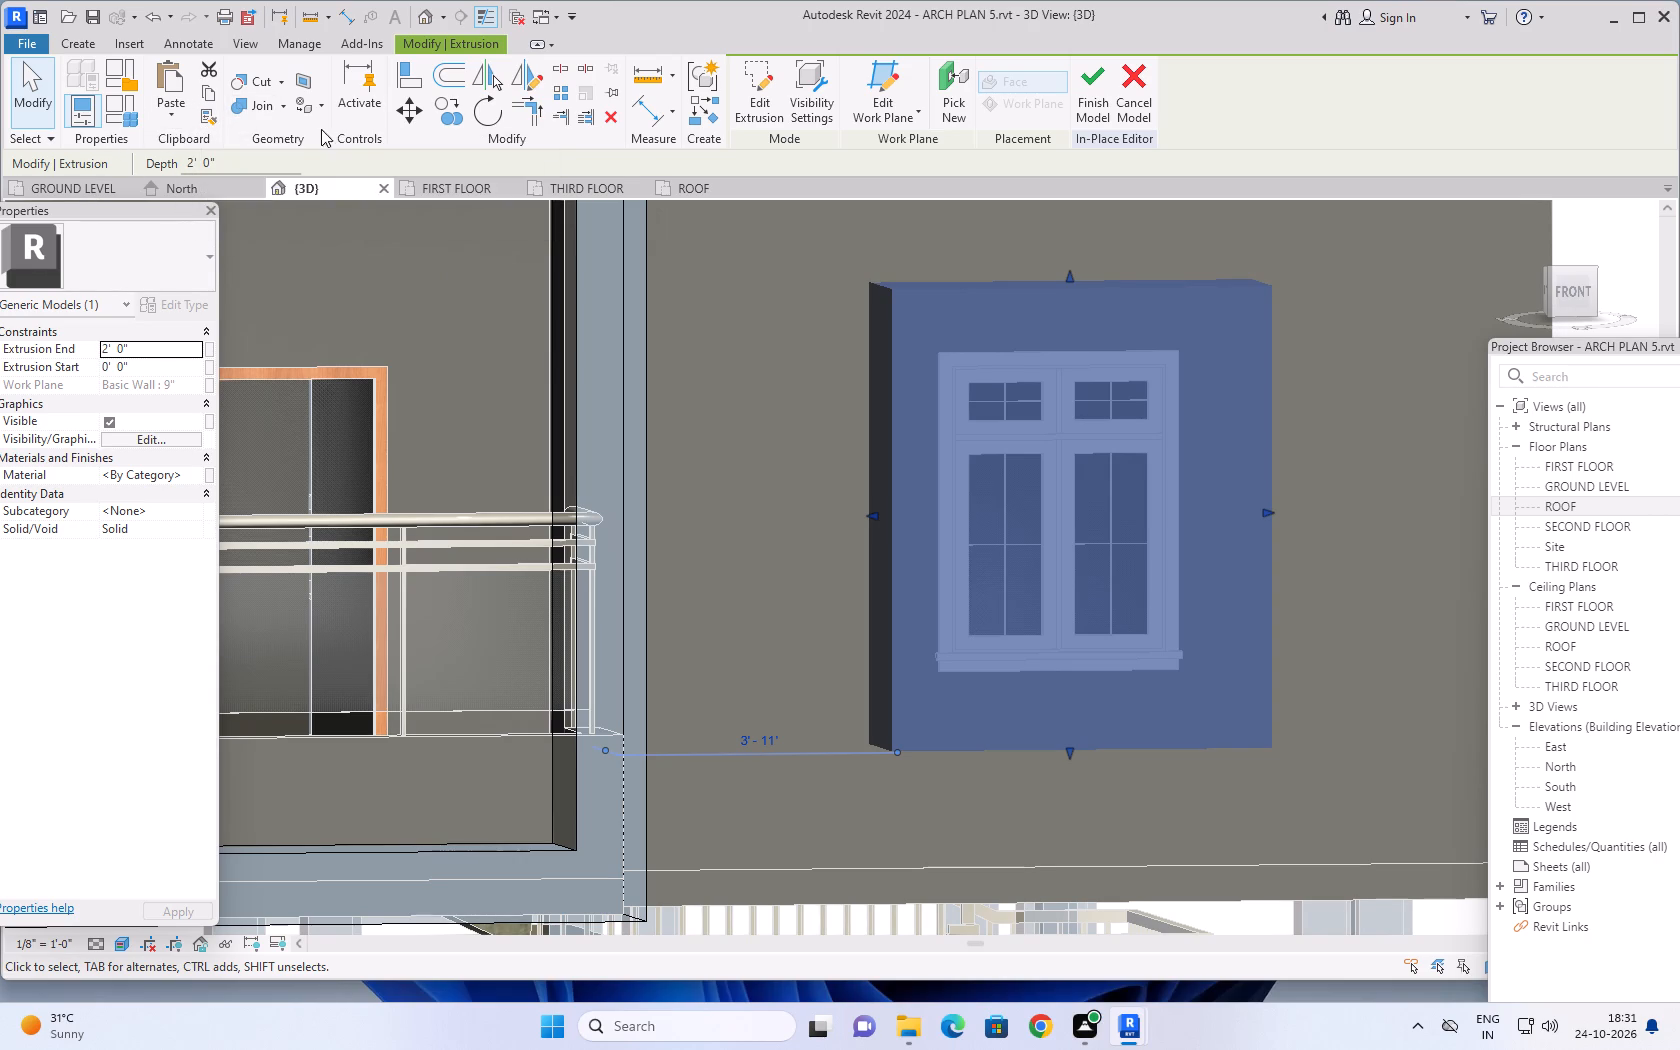
{"action": "scroll", "coordinate": [770, 315], "scroll_direction": "down", "scroll_amount": 4}
{"action": "scroll", "coordinate": [926, 360], "scroll_direction": "down", "scroll_amount": 2}
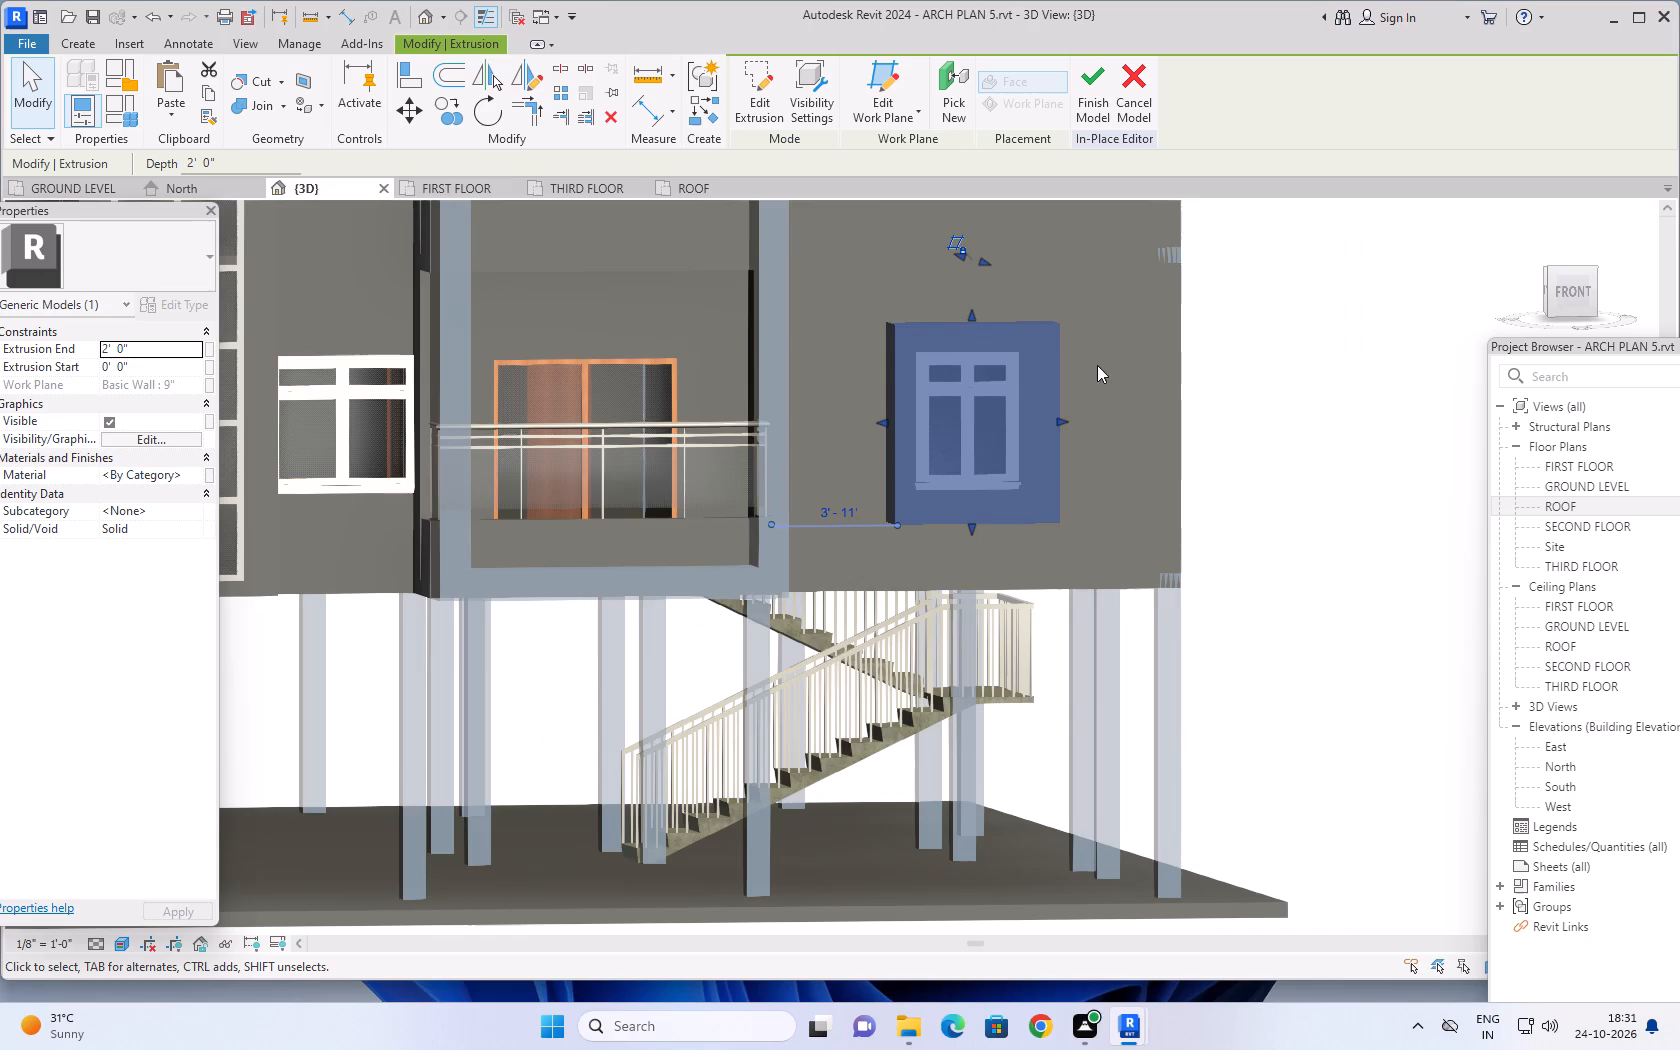
{"action": "middle_click_drag", "start_coordinate": [1078, 268], "coordinate": [1030, 454]}
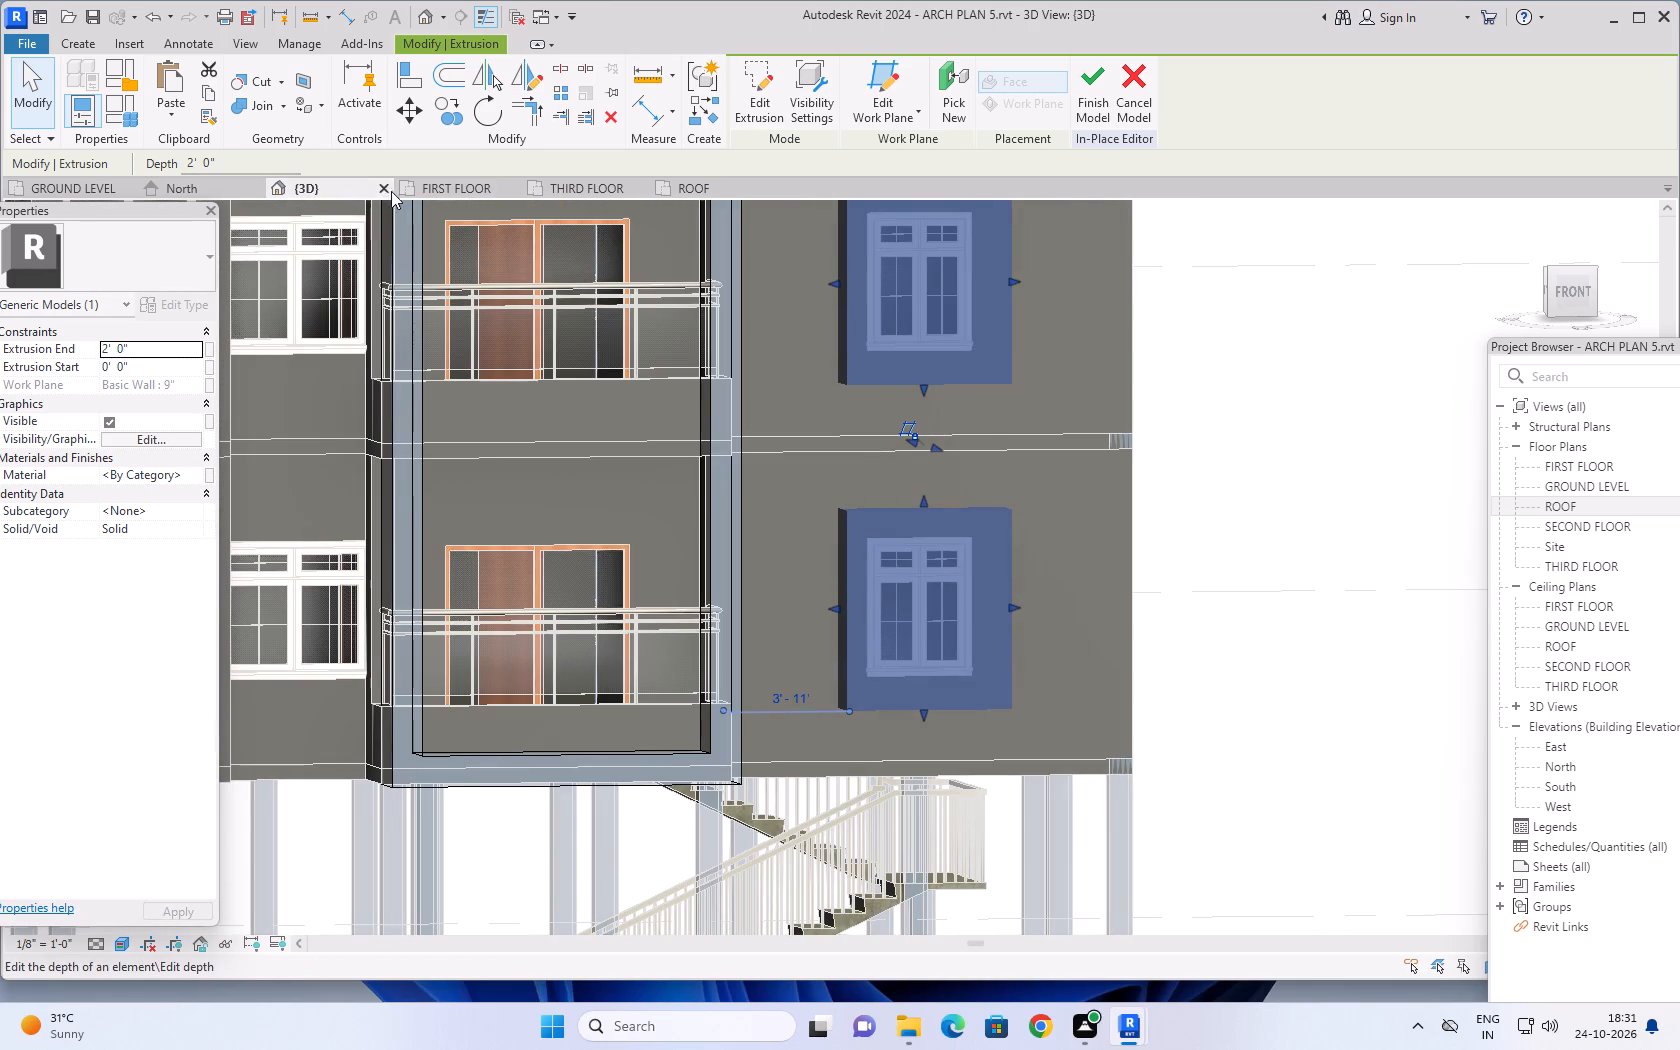
{"action": "middle_click_drag", "start_coordinate": [1033, 483], "coordinate": [967, 484], "text": "shift"}
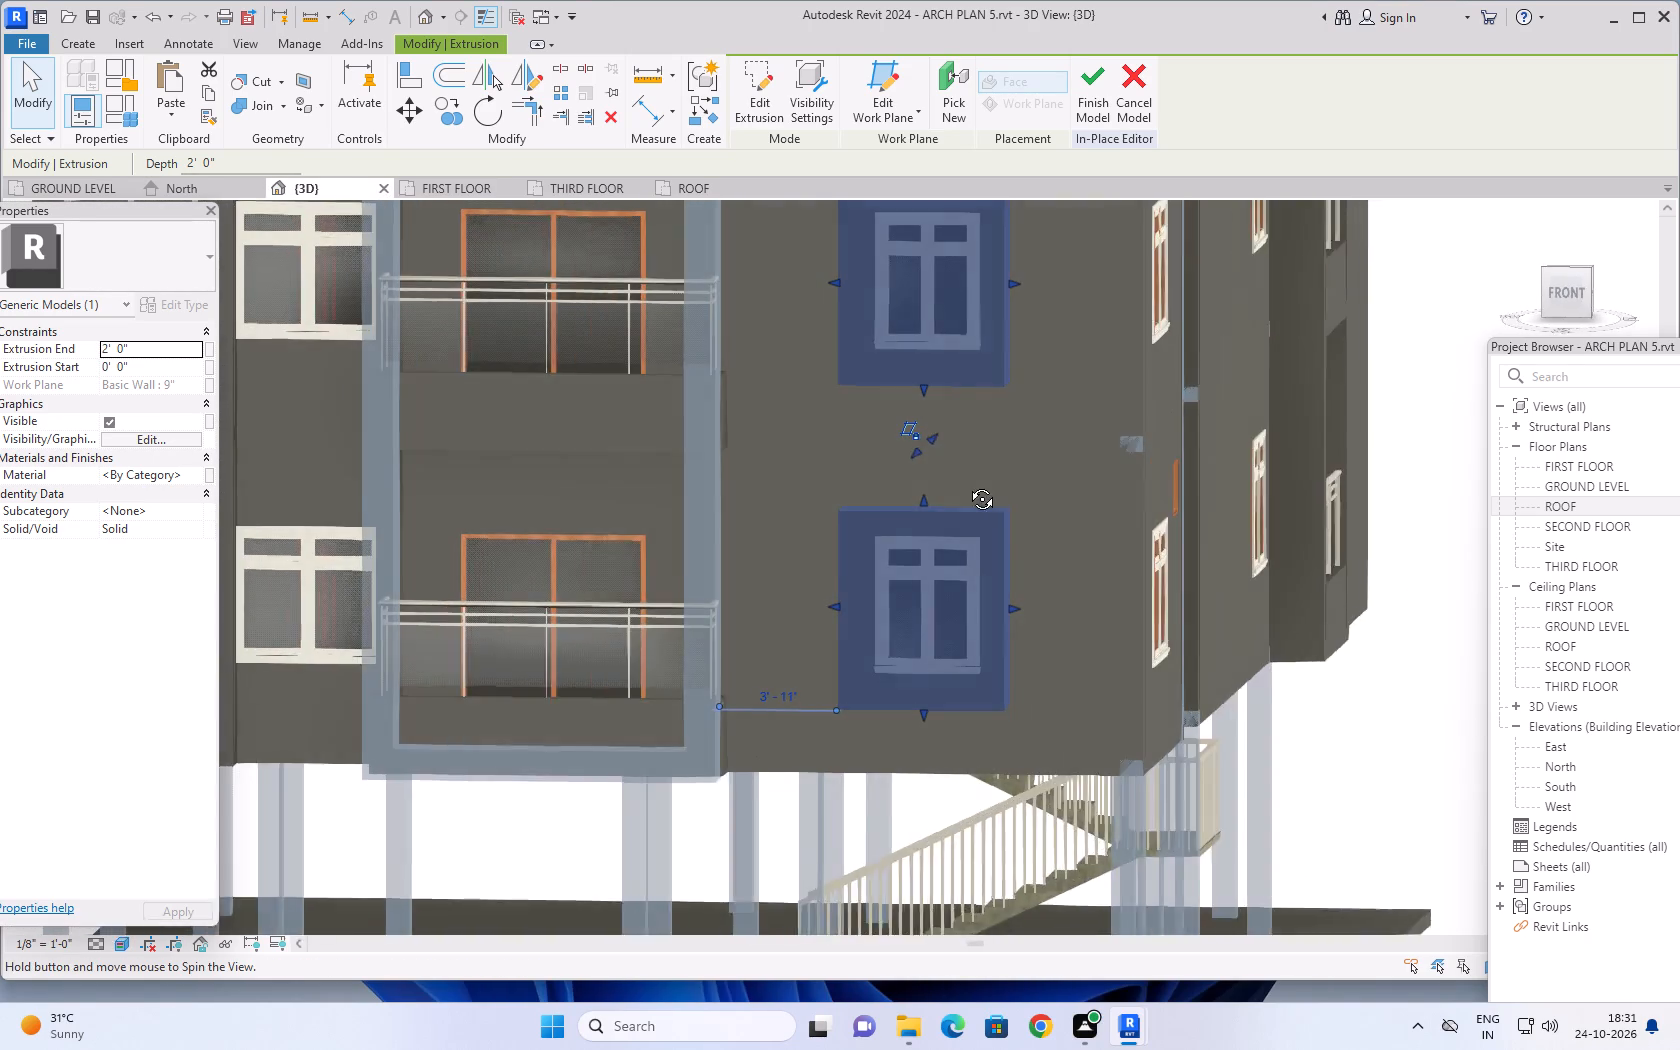
{"action": "middle_click_drag", "start_coordinate": [967, 484], "coordinate": [975, 461], "text": "shift"}
{"action": "scroll", "coordinate": [1002, 463], "scroll_direction": "down", "scroll_amount": 3}
{"action": "middle_click_drag", "start_coordinate": [1026, 460], "coordinate": [1024, 543]}
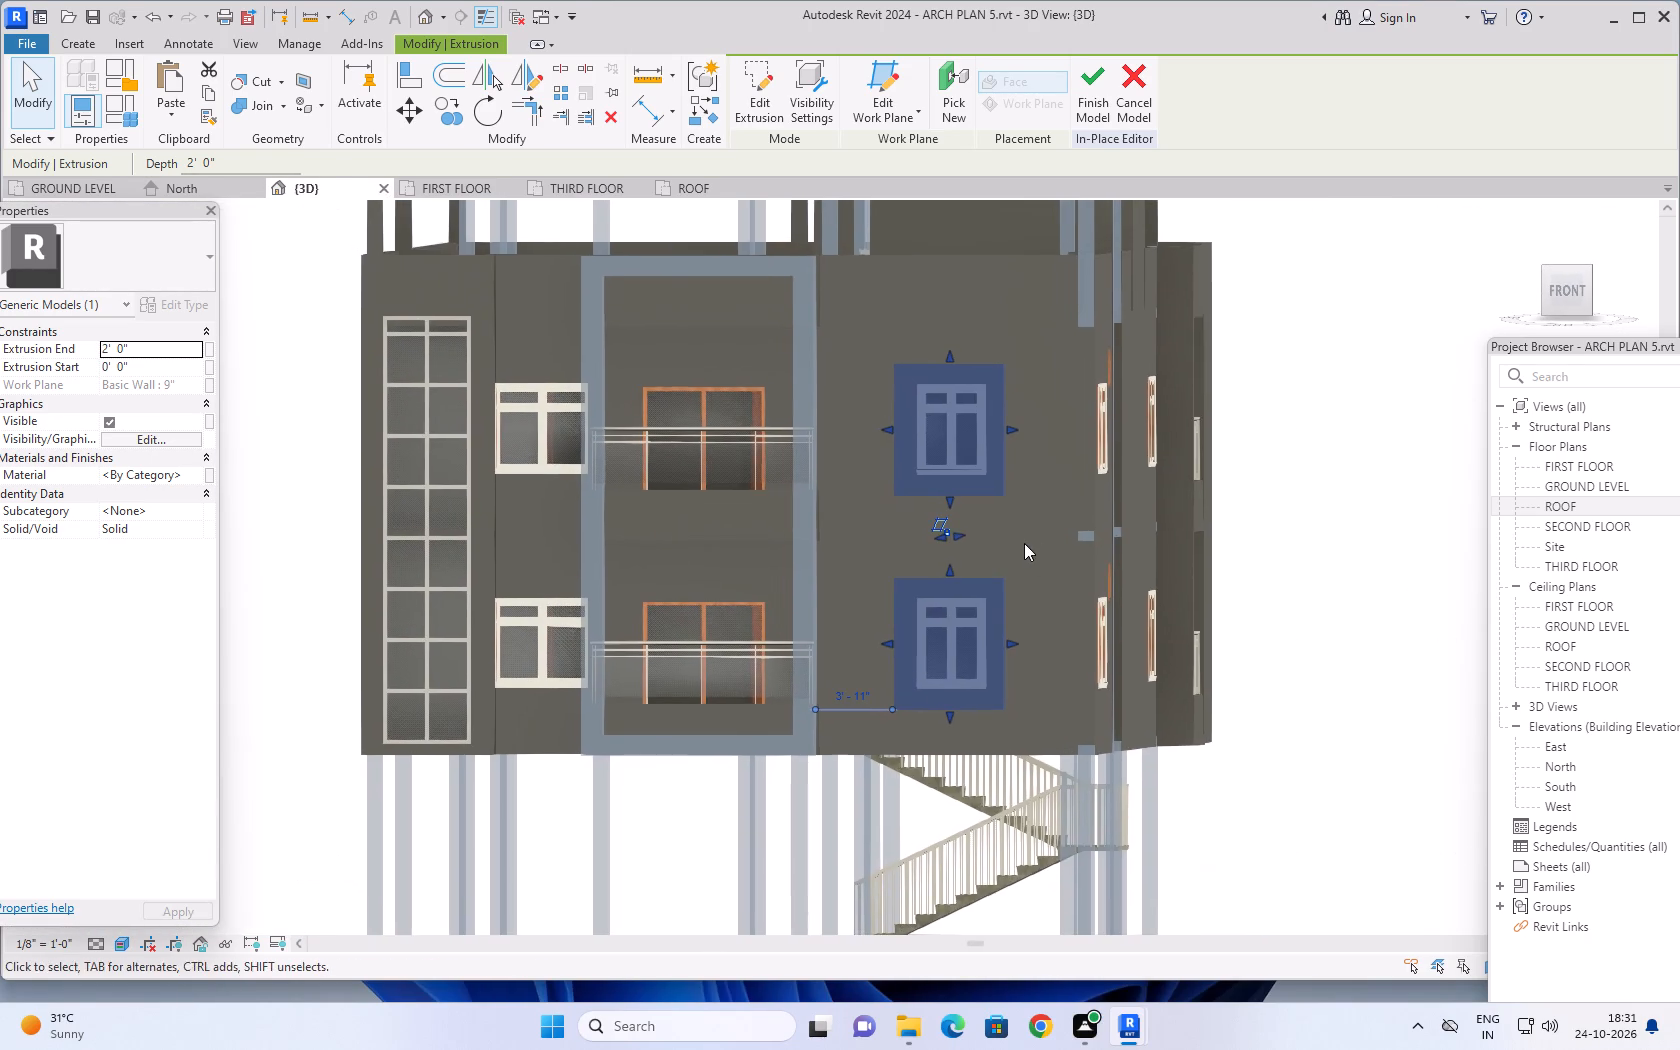
{"action": "middle_click_drag", "start_coordinate": [1027, 543], "coordinate": [1048, 562], "text": "shift"}
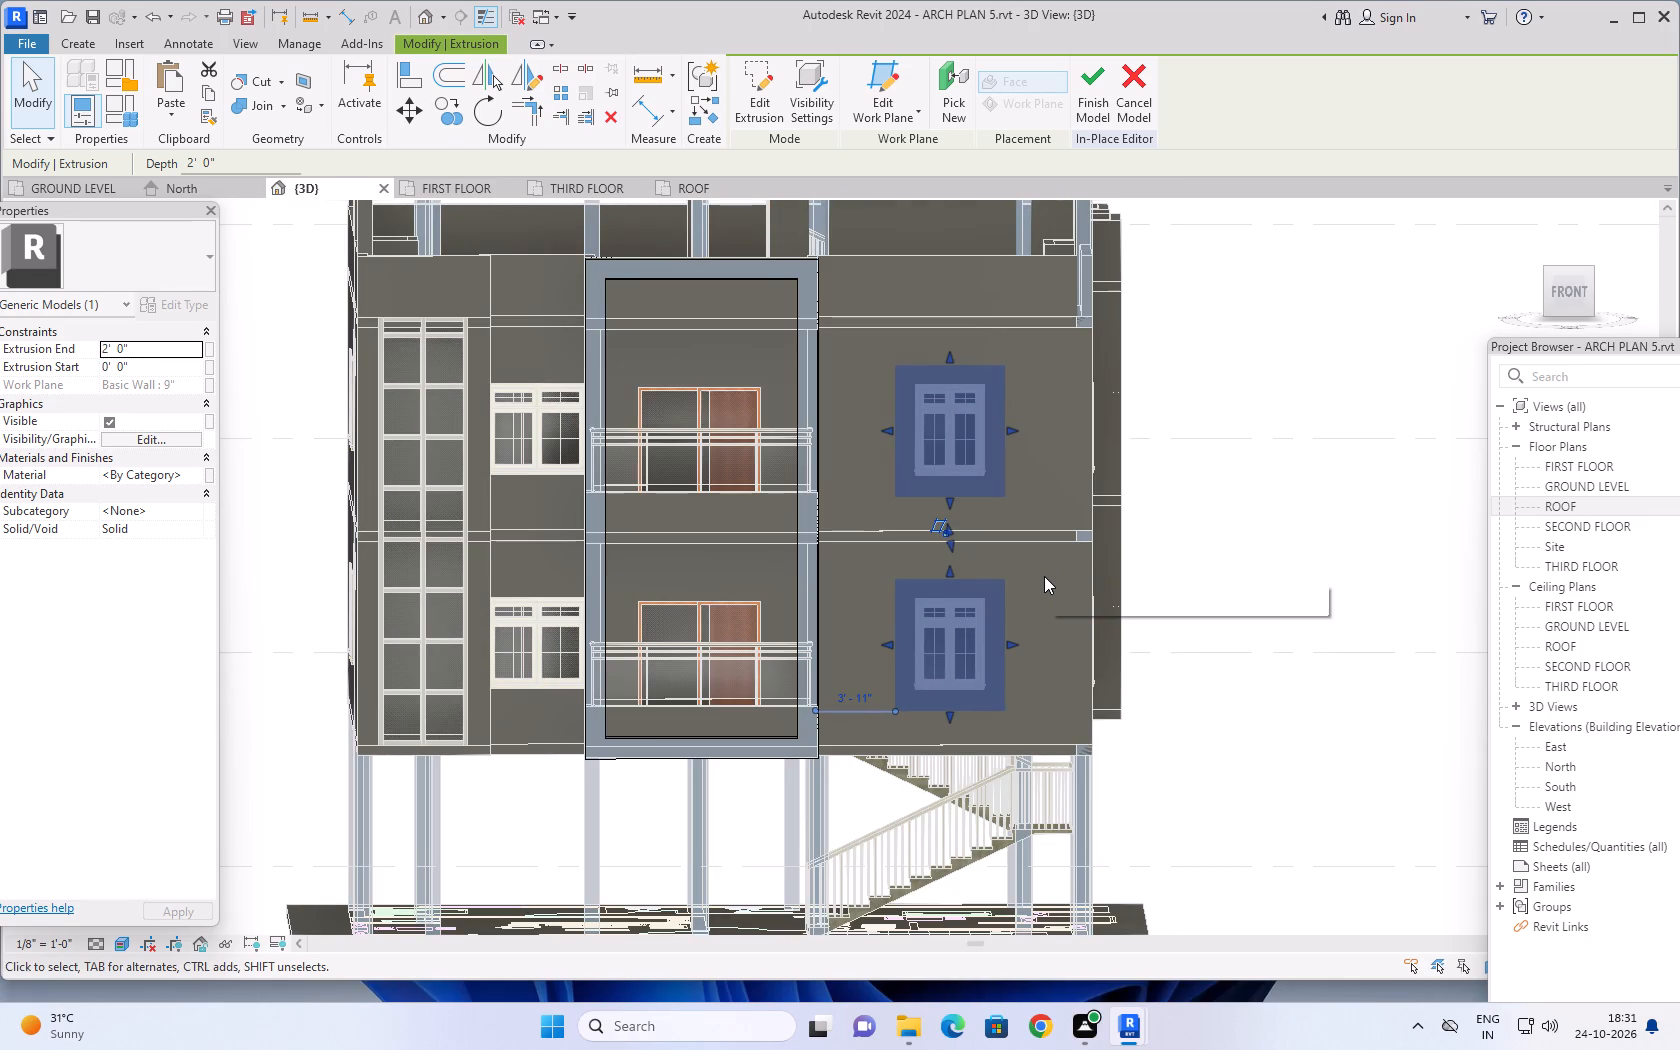
Start a void extrusion in the in-place model with its work plane on the front face of the upper window block.
{"action": "middle_click_drag", "start_coordinate": [1039, 549], "coordinate": [1018, 573]}
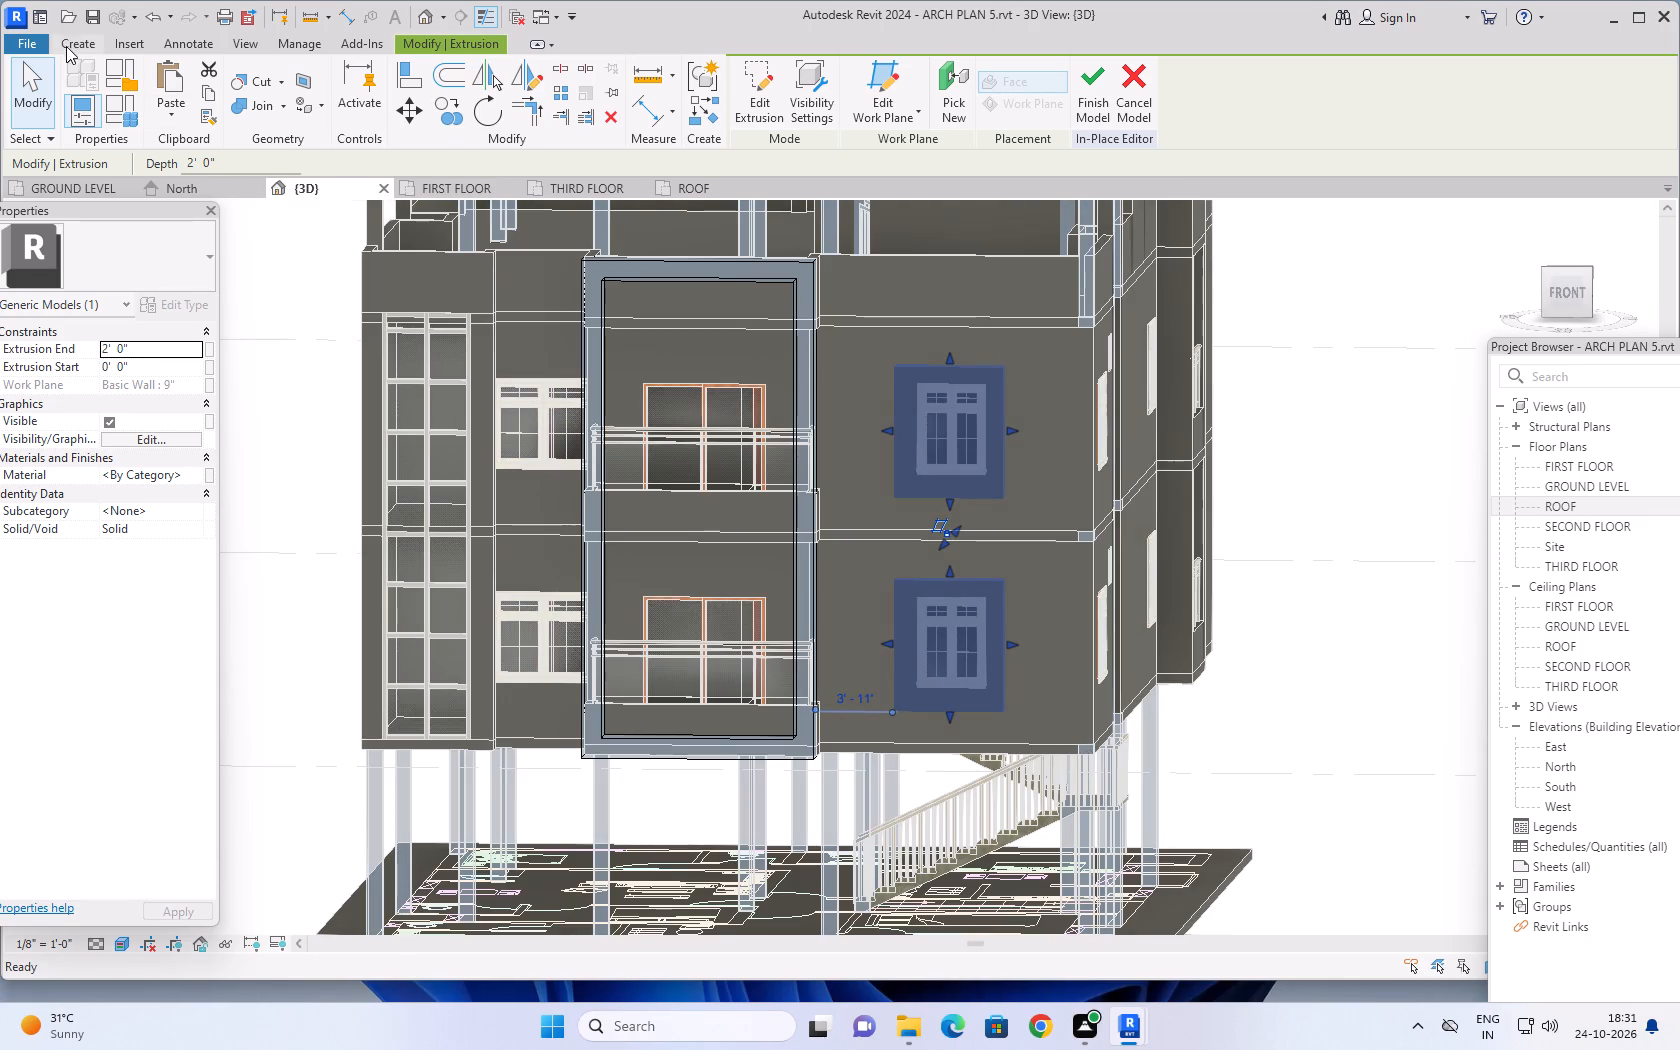
{"action": "left_click", "coordinate": [72, 41]}
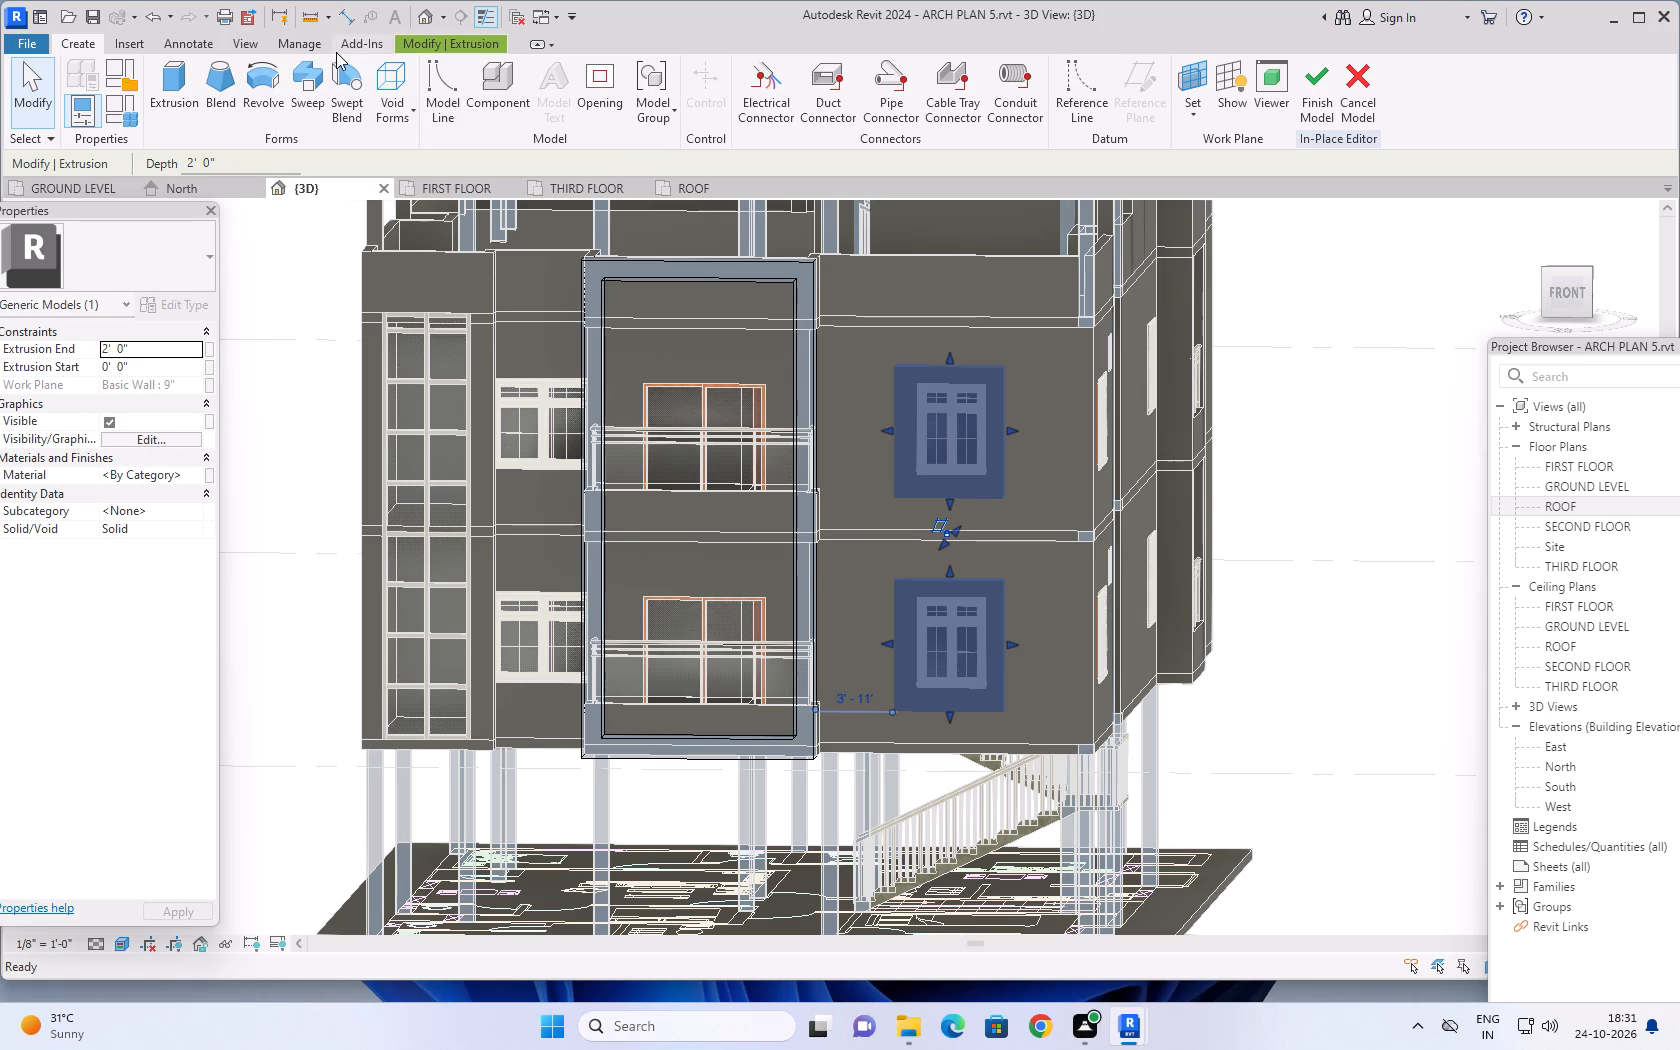
{"action": "left_click", "coordinate": [409, 107]}
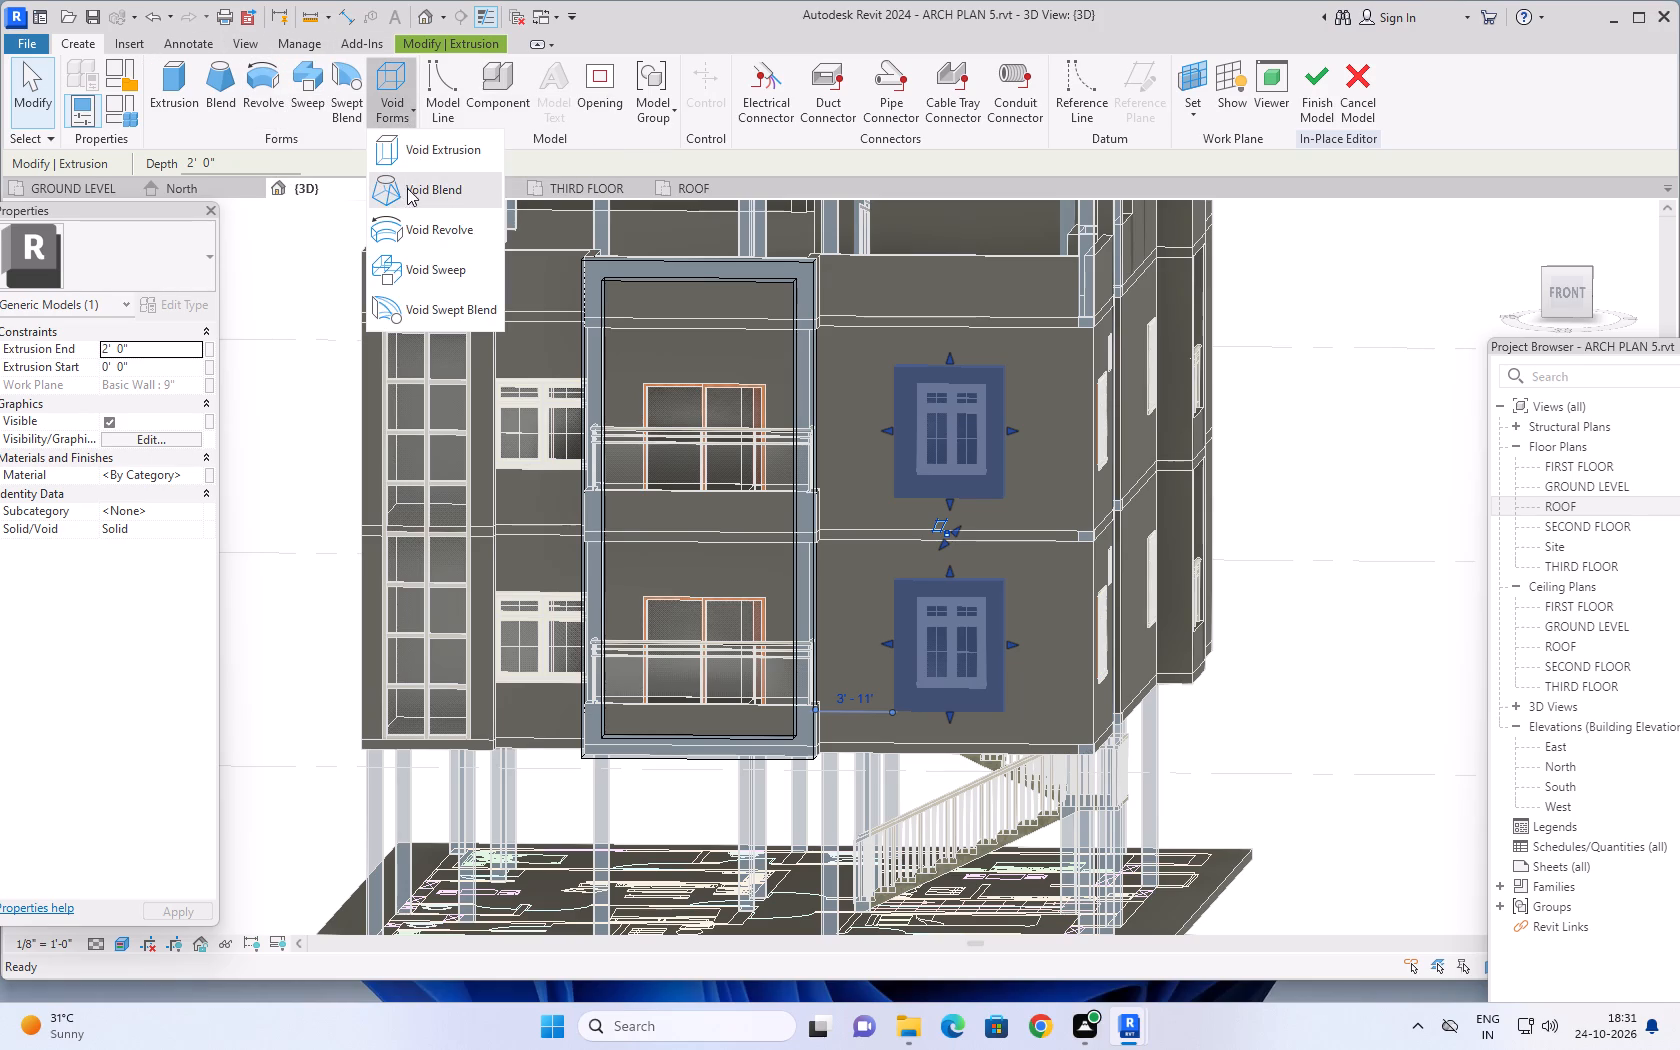
{"action": "left_click", "coordinate": [425, 149]}
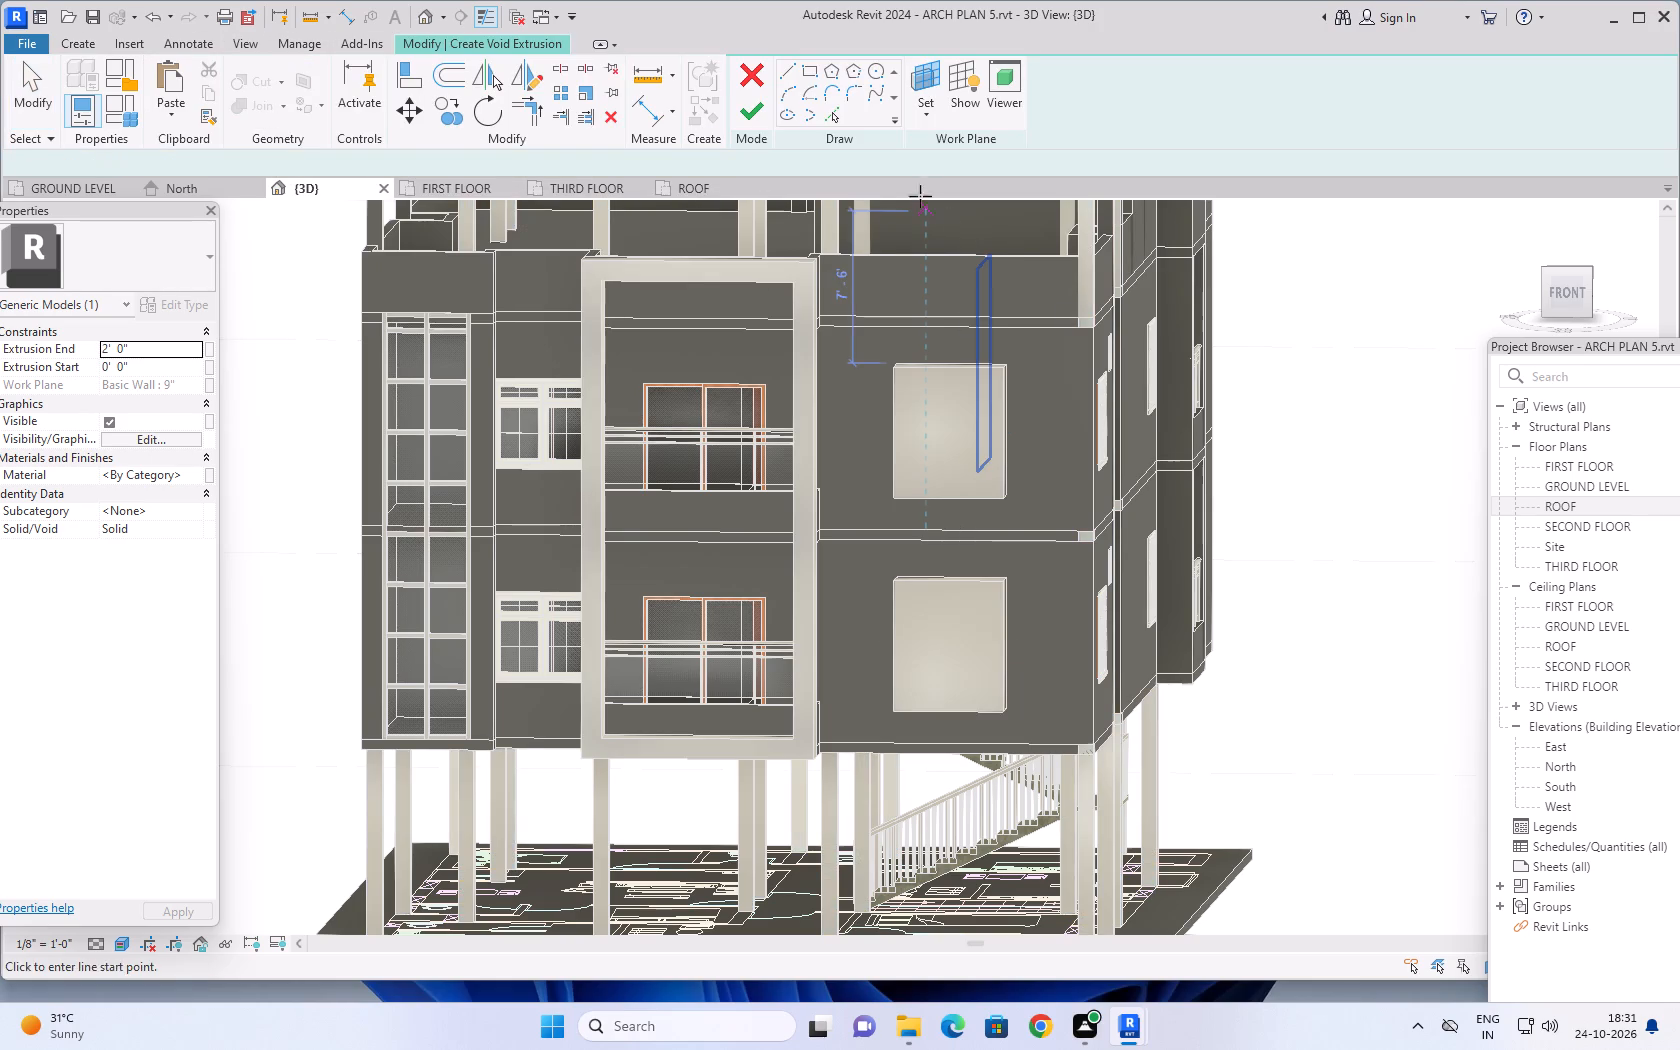
{"action": "left_click", "coordinate": [931, 121]}
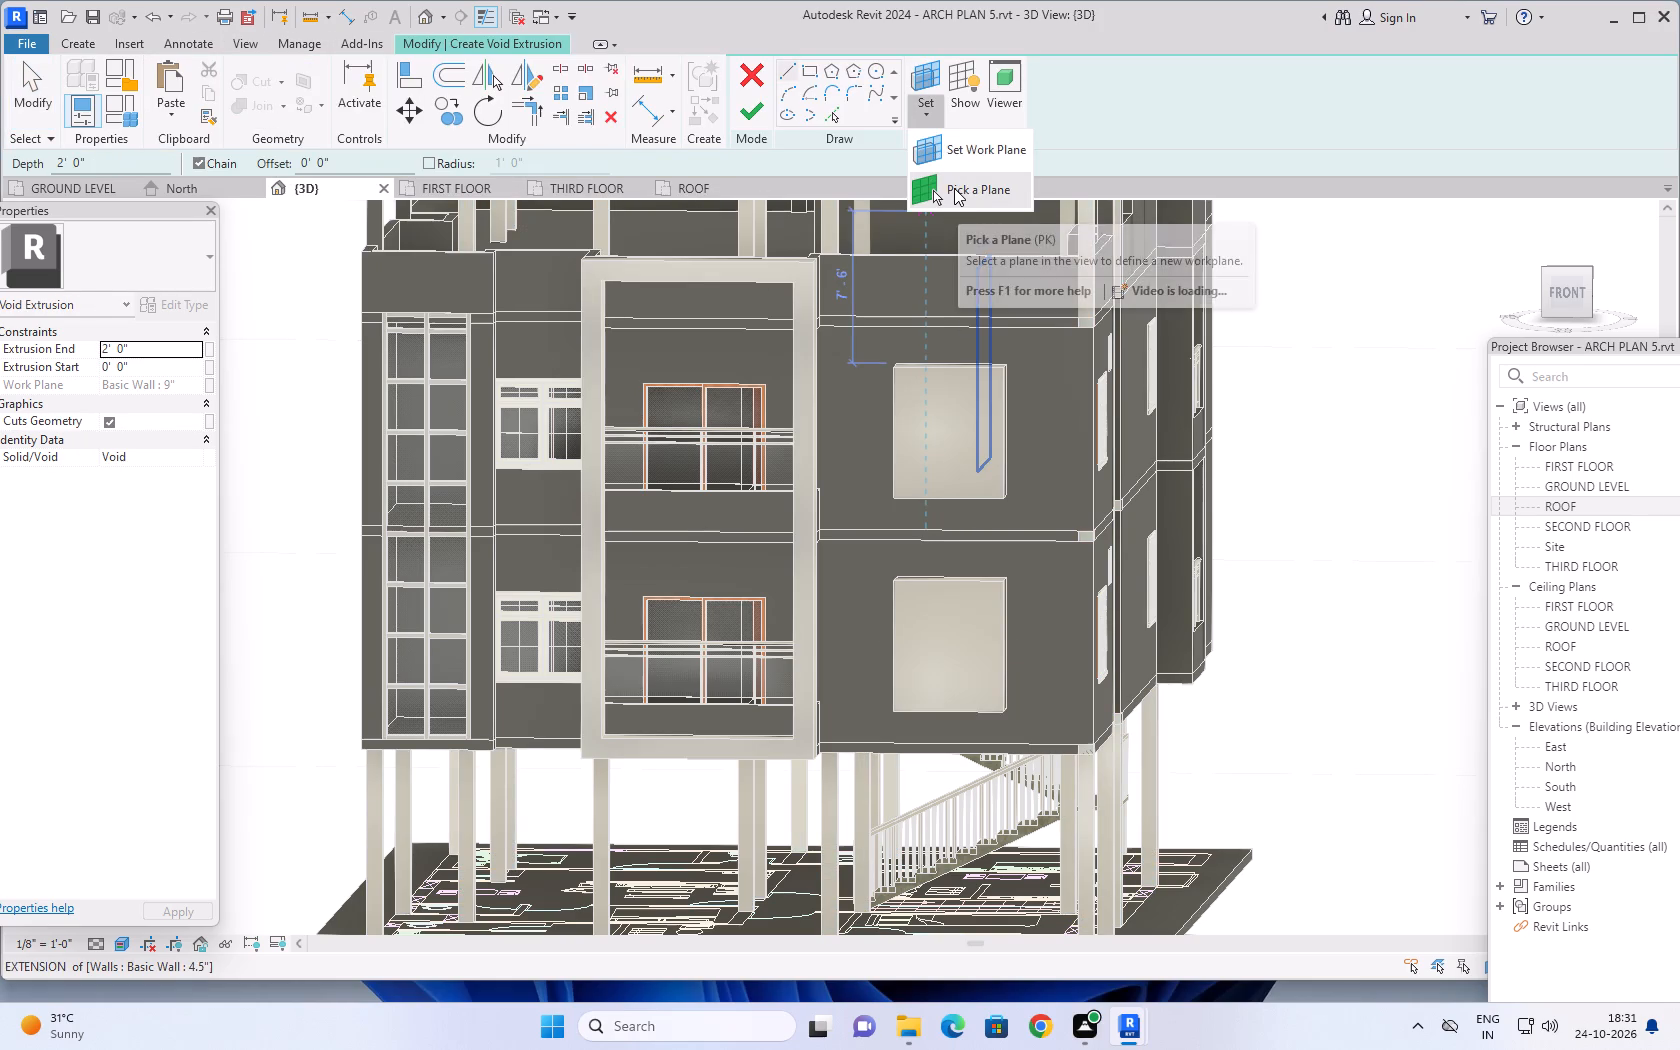
{"action": "left_click", "coordinate": [954, 188]}
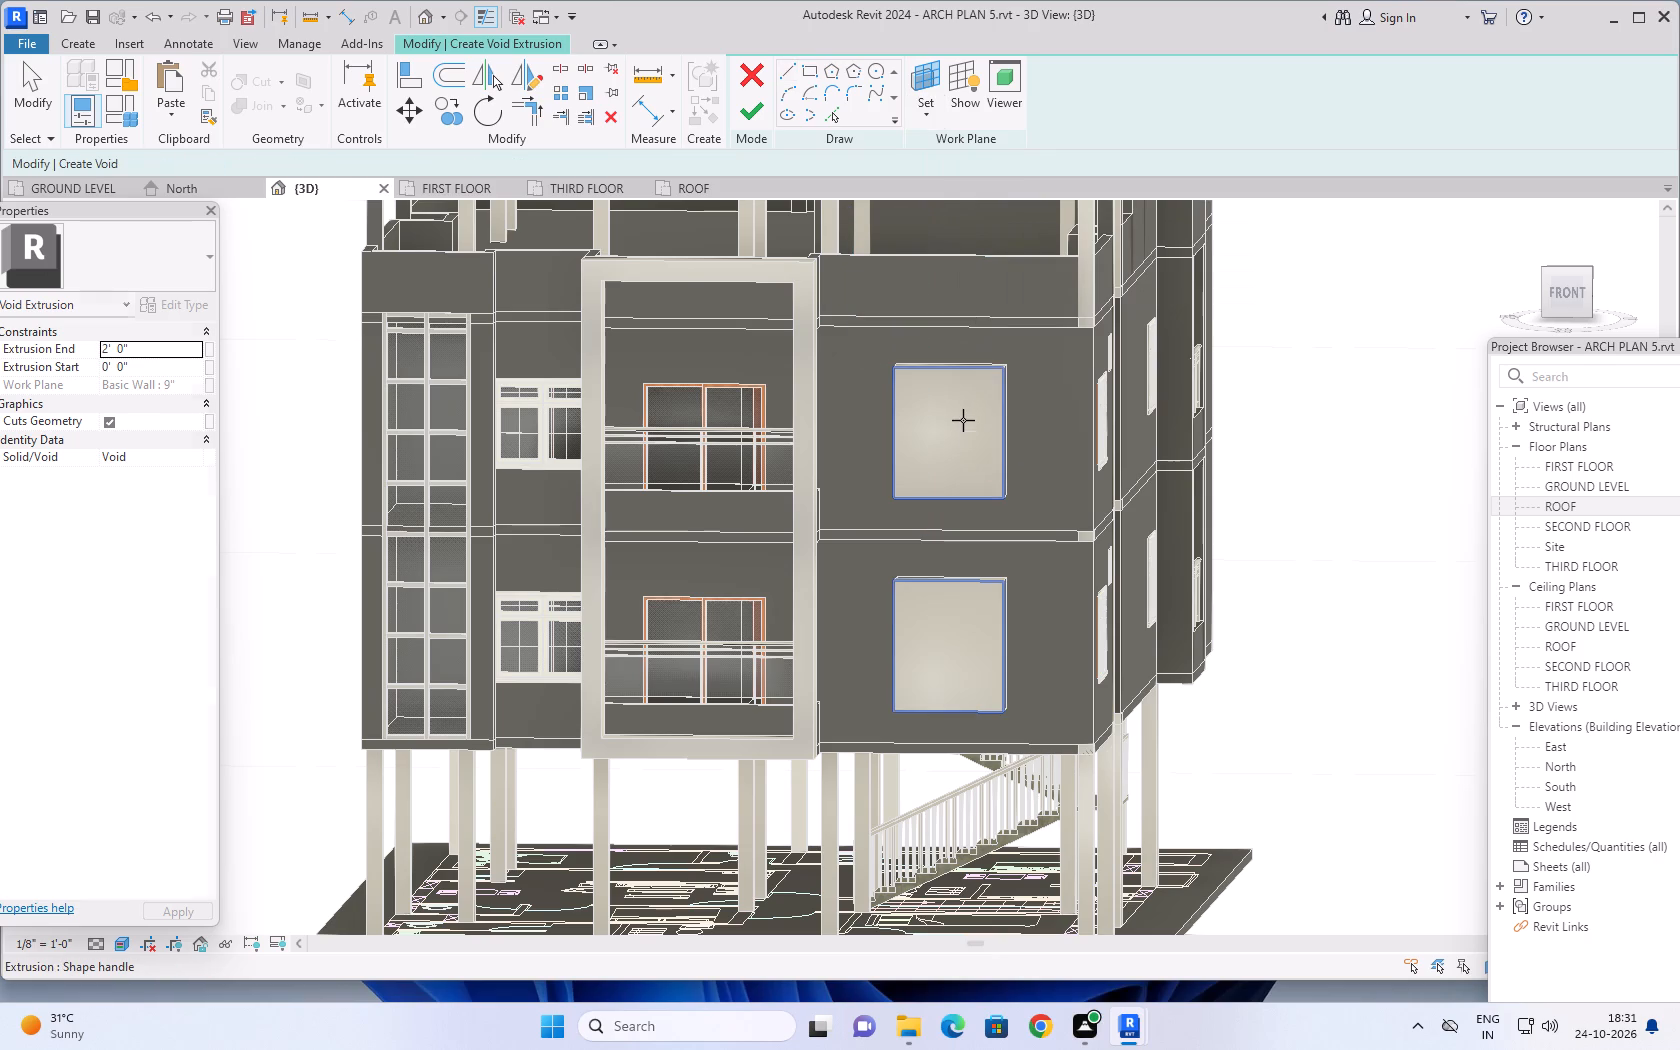
{"action": "left_click", "coordinate": [963, 420]}
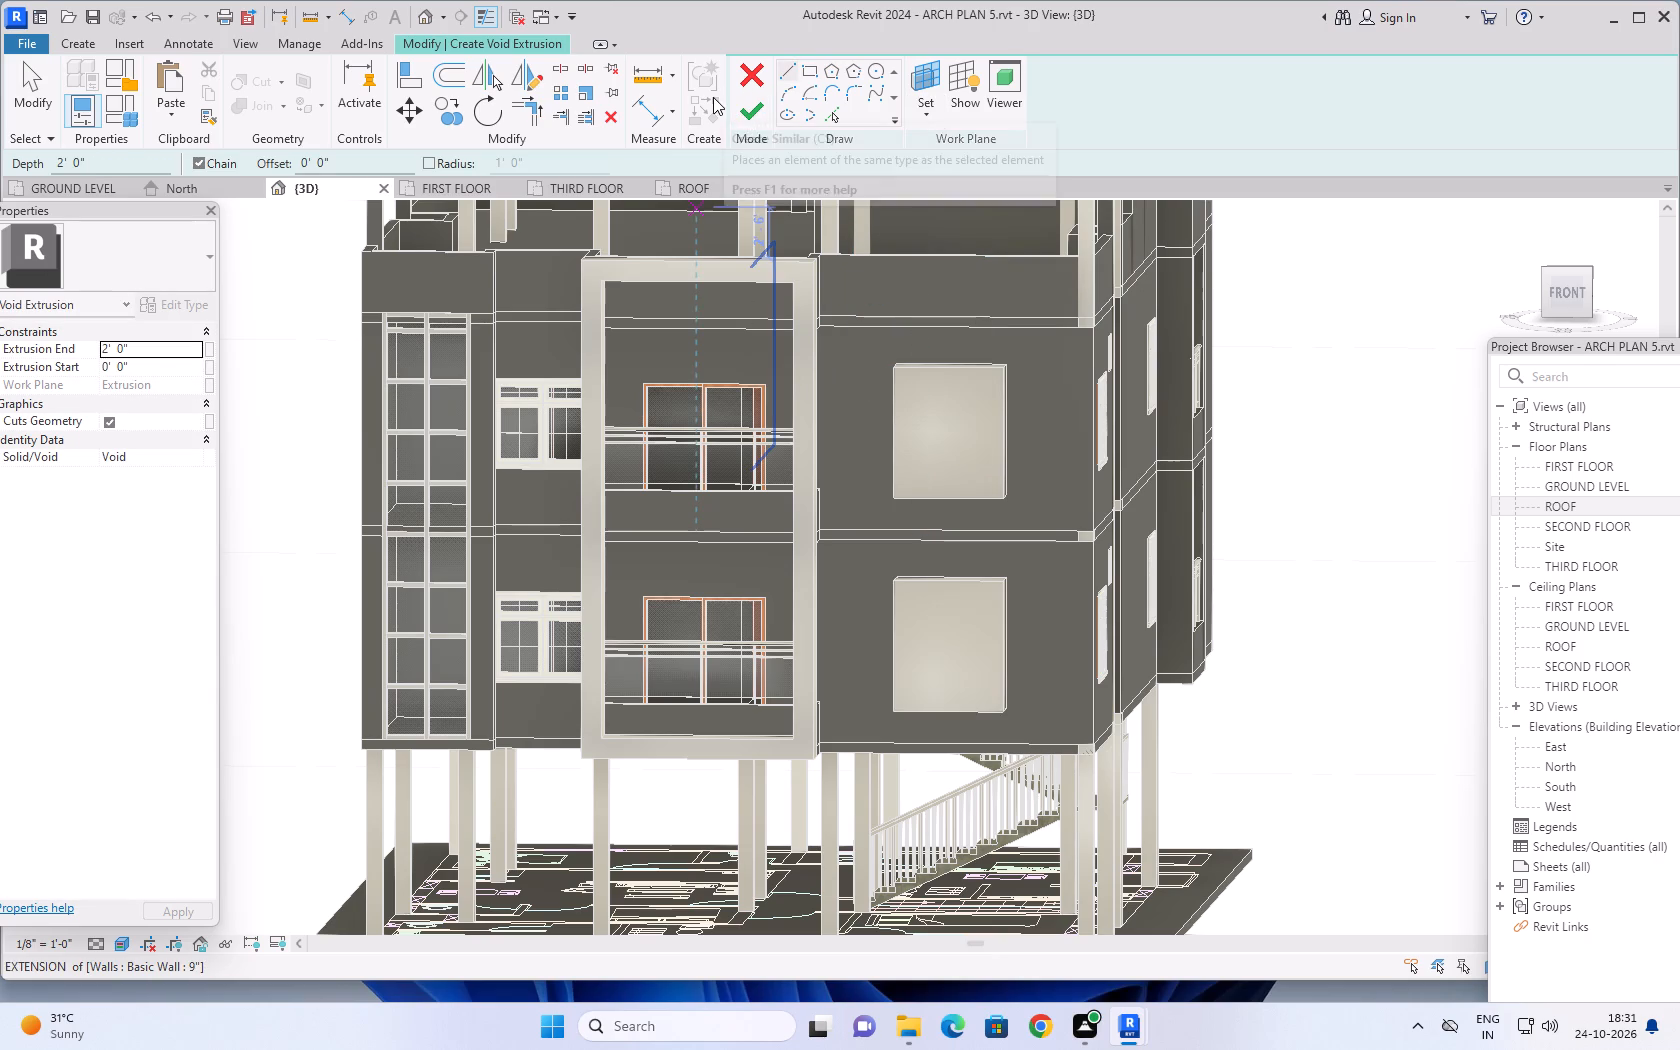
Sketch a rectangle on the upper window block, offset 1' inward from its edges, about 3'-4 1/2" by 4'-5 3/8".
{"action": "left_click", "coordinate": [808, 70]}
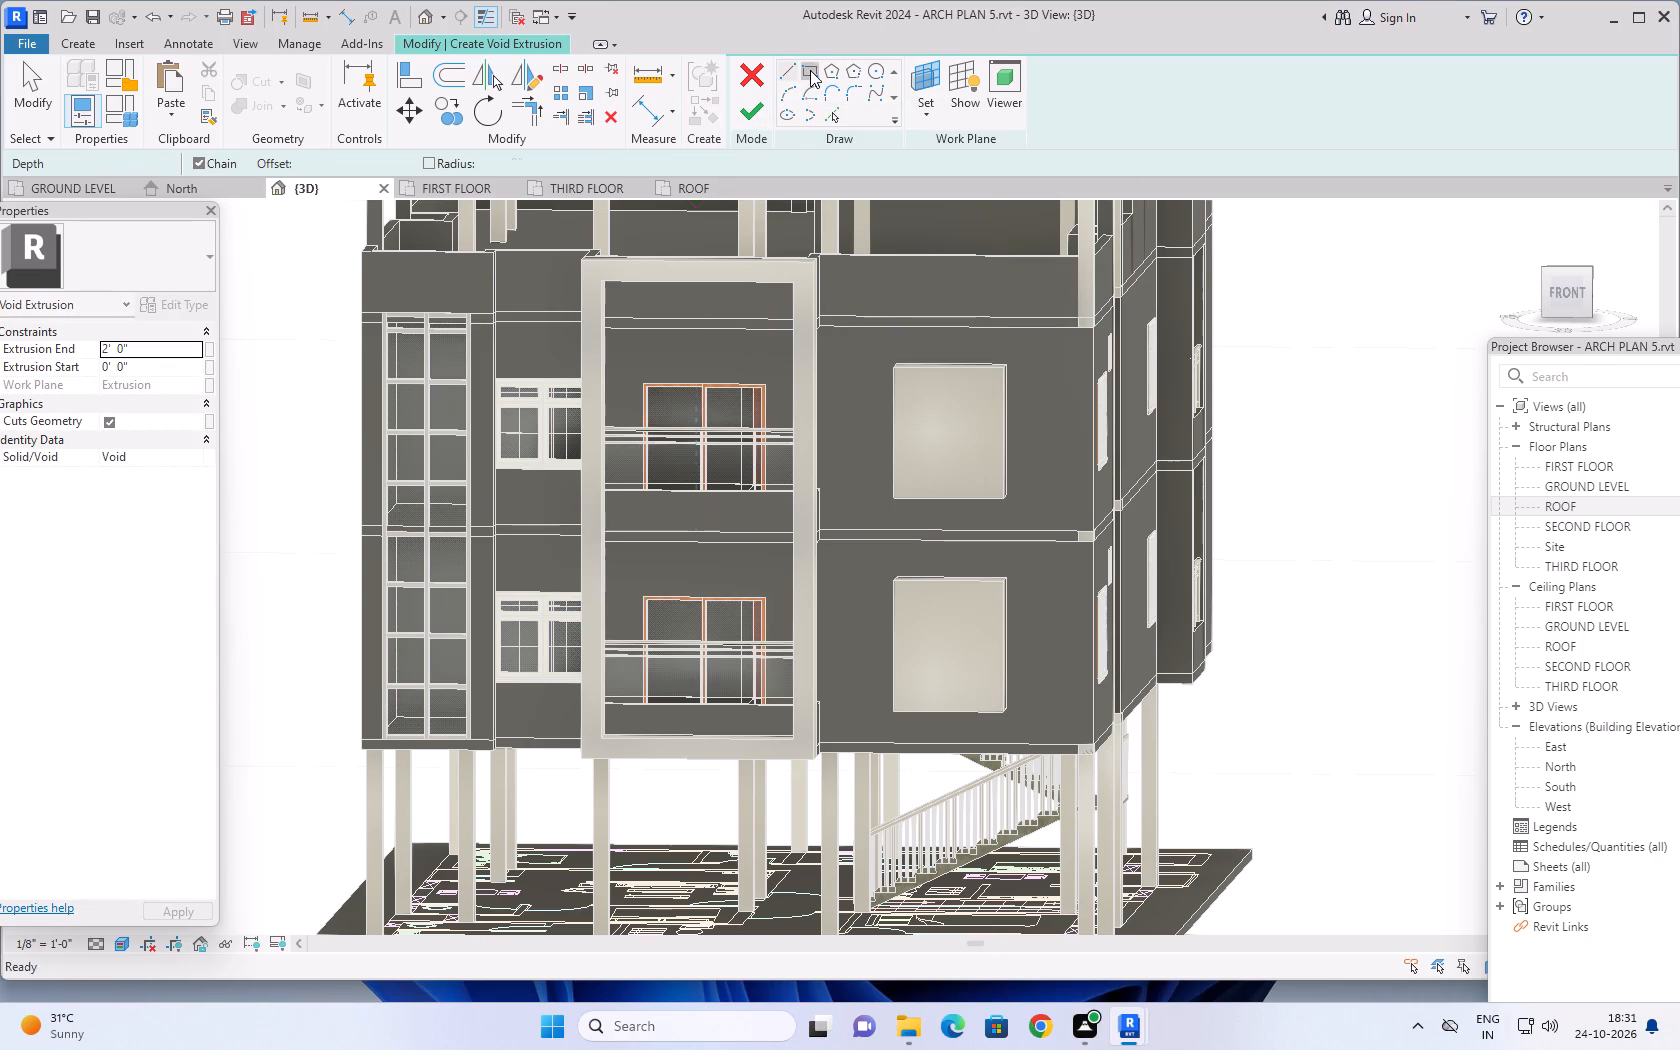
{"action": "middle_click_drag", "start_coordinate": [912, 432], "coordinate": [995, 417], "text": "shift"}
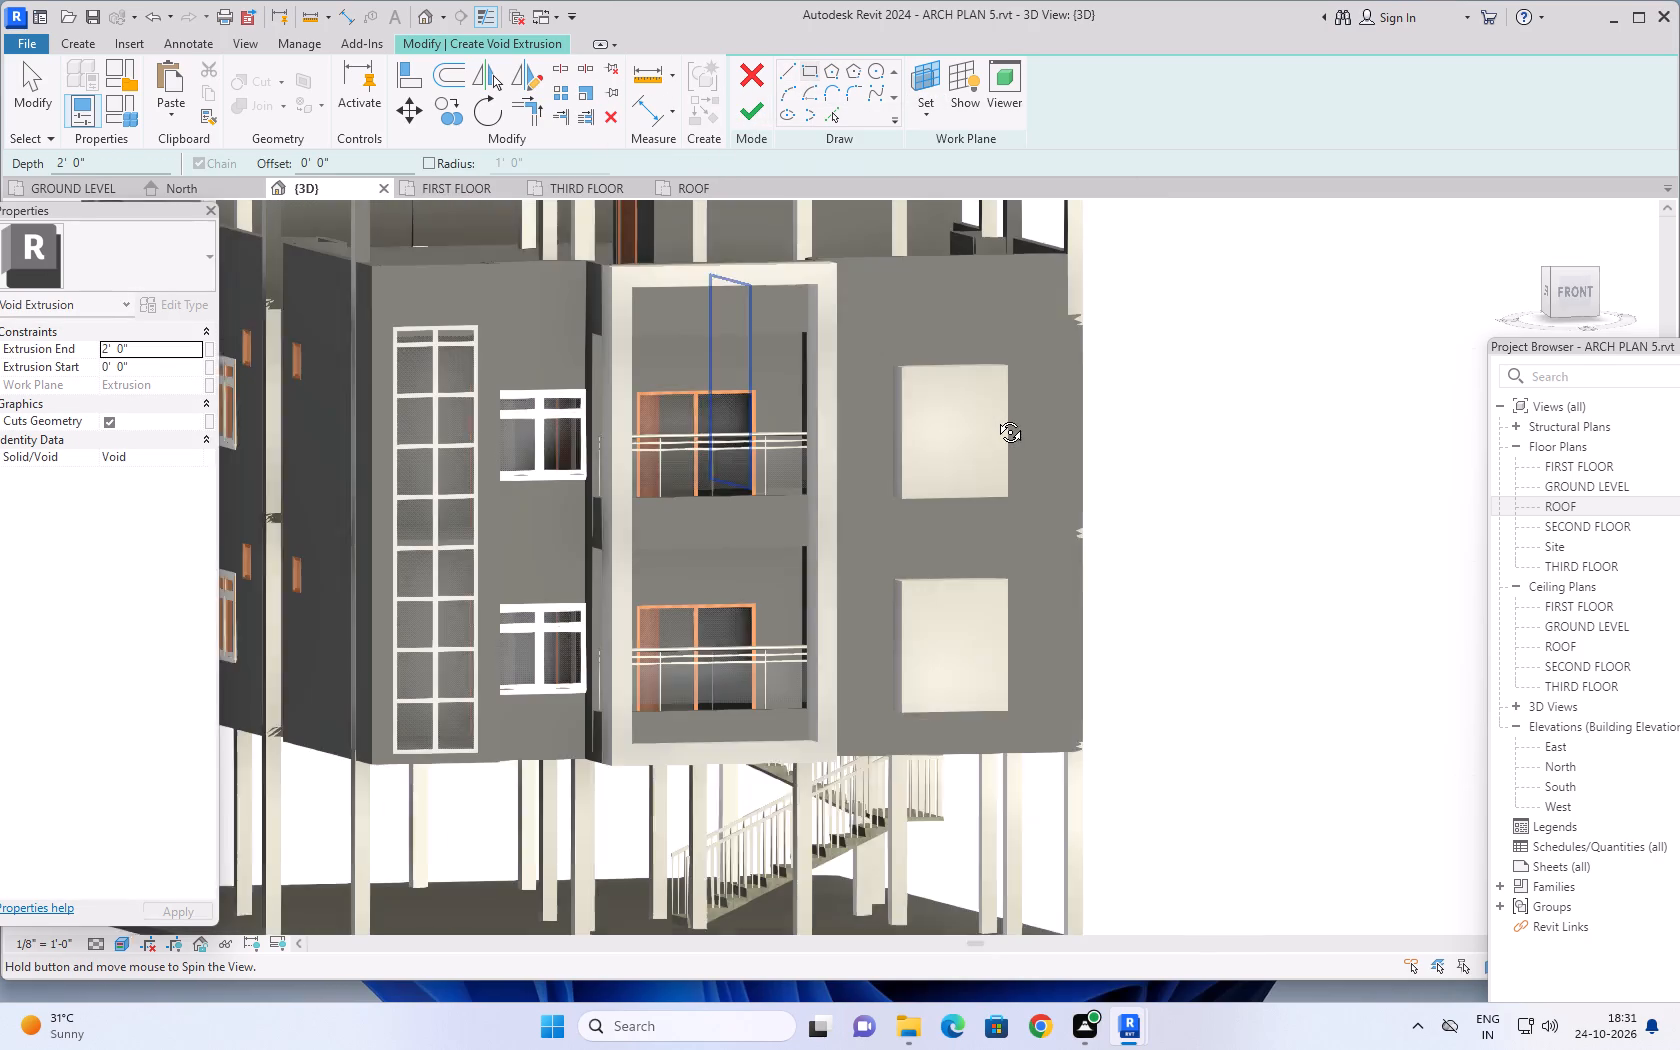
{"action": "middle_click_drag", "start_coordinate": [995, 417], "coordinate": [961, 417], "text": "shift"}
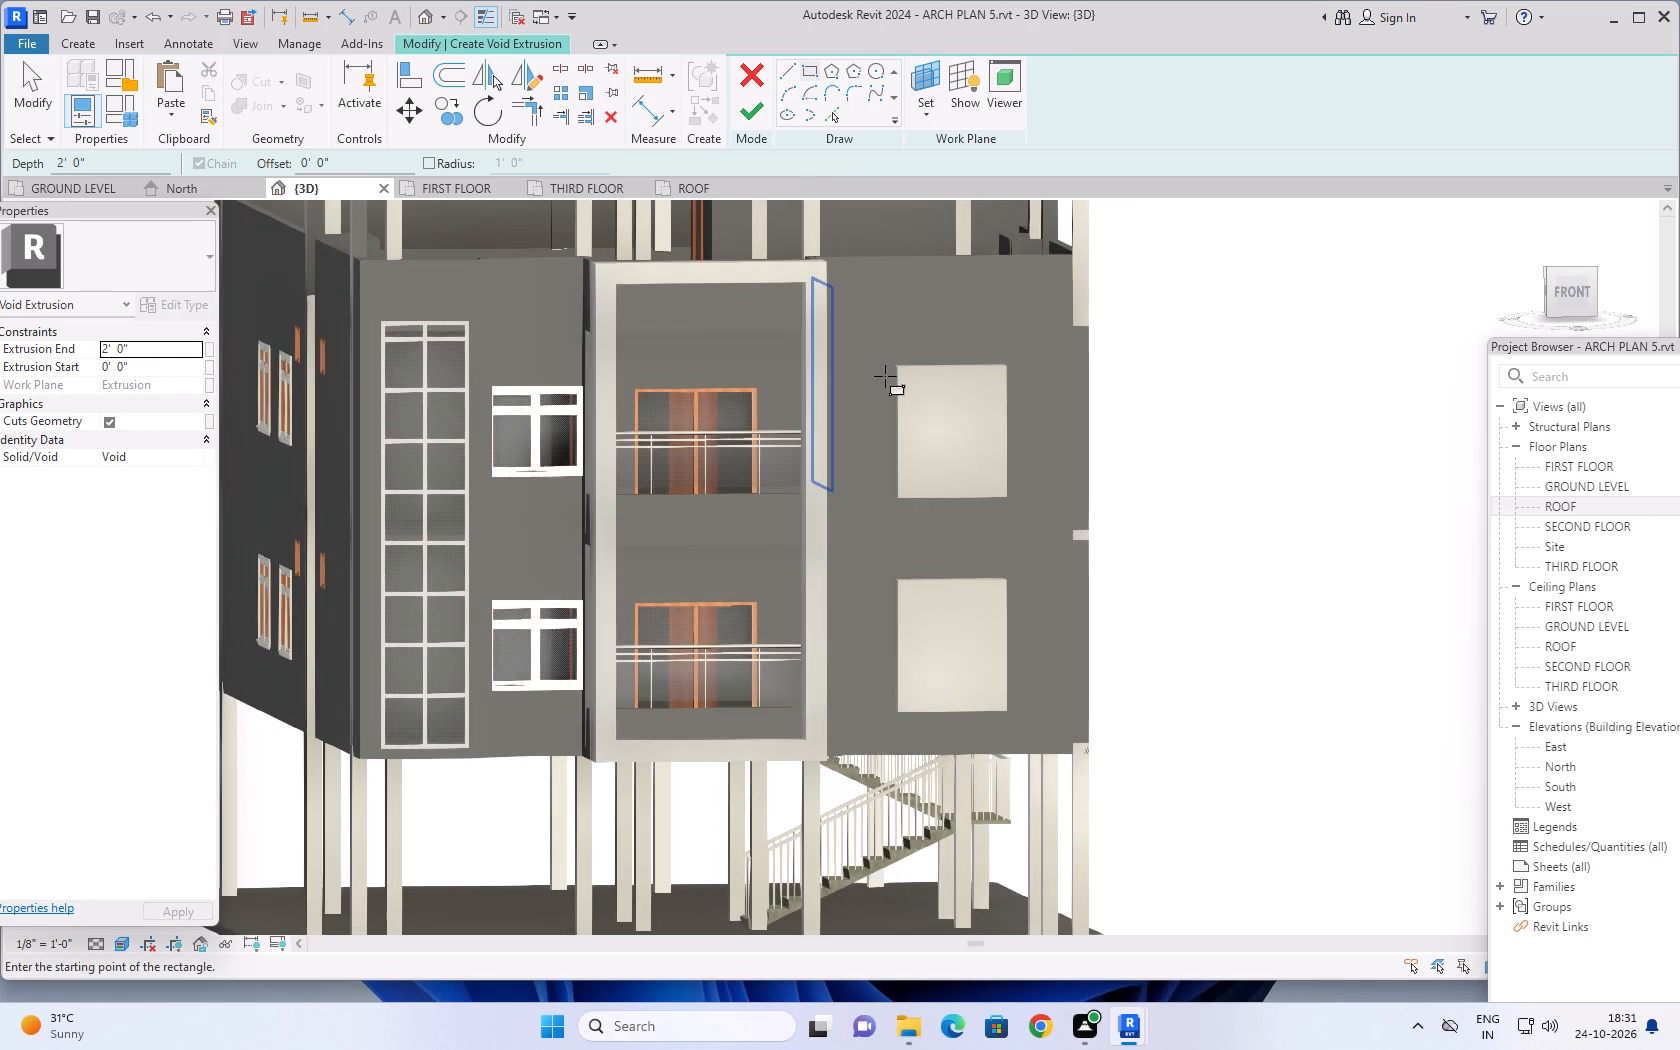
{"action": "scroll", "coordinate": [890, 361], "scroll_direction": "up", "scroll_amount": 6}
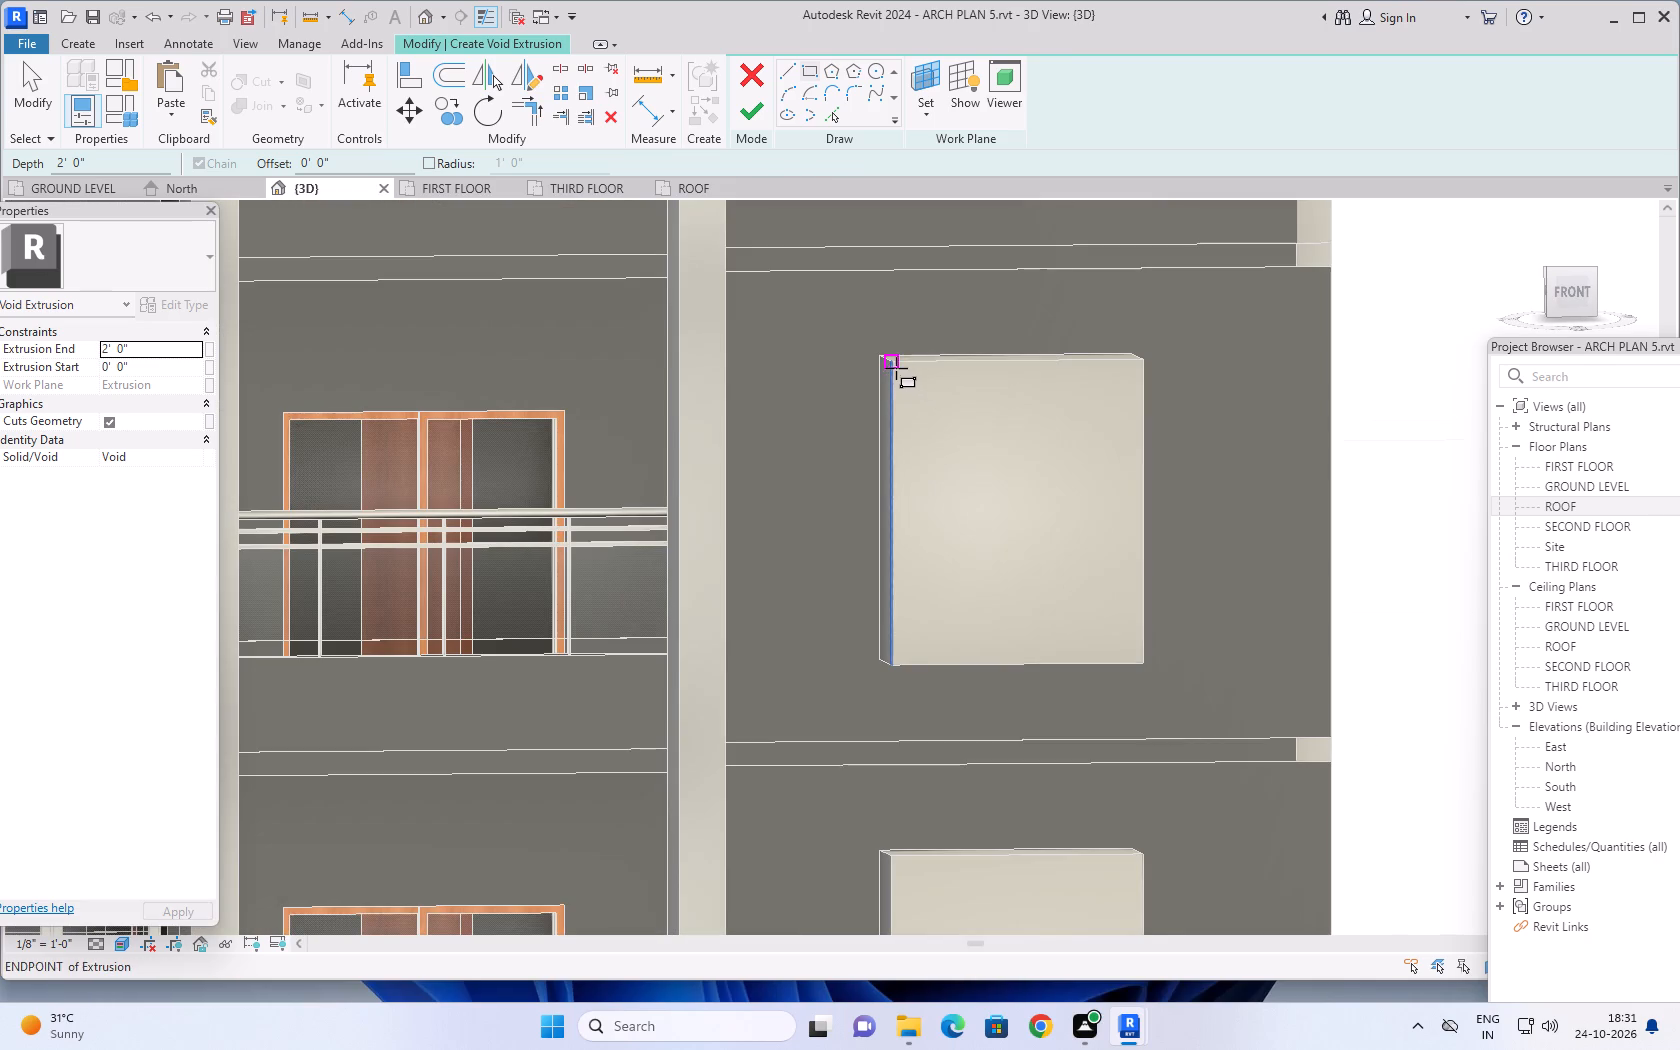
{"action": "left_click", "coordinate": [896, 368]}
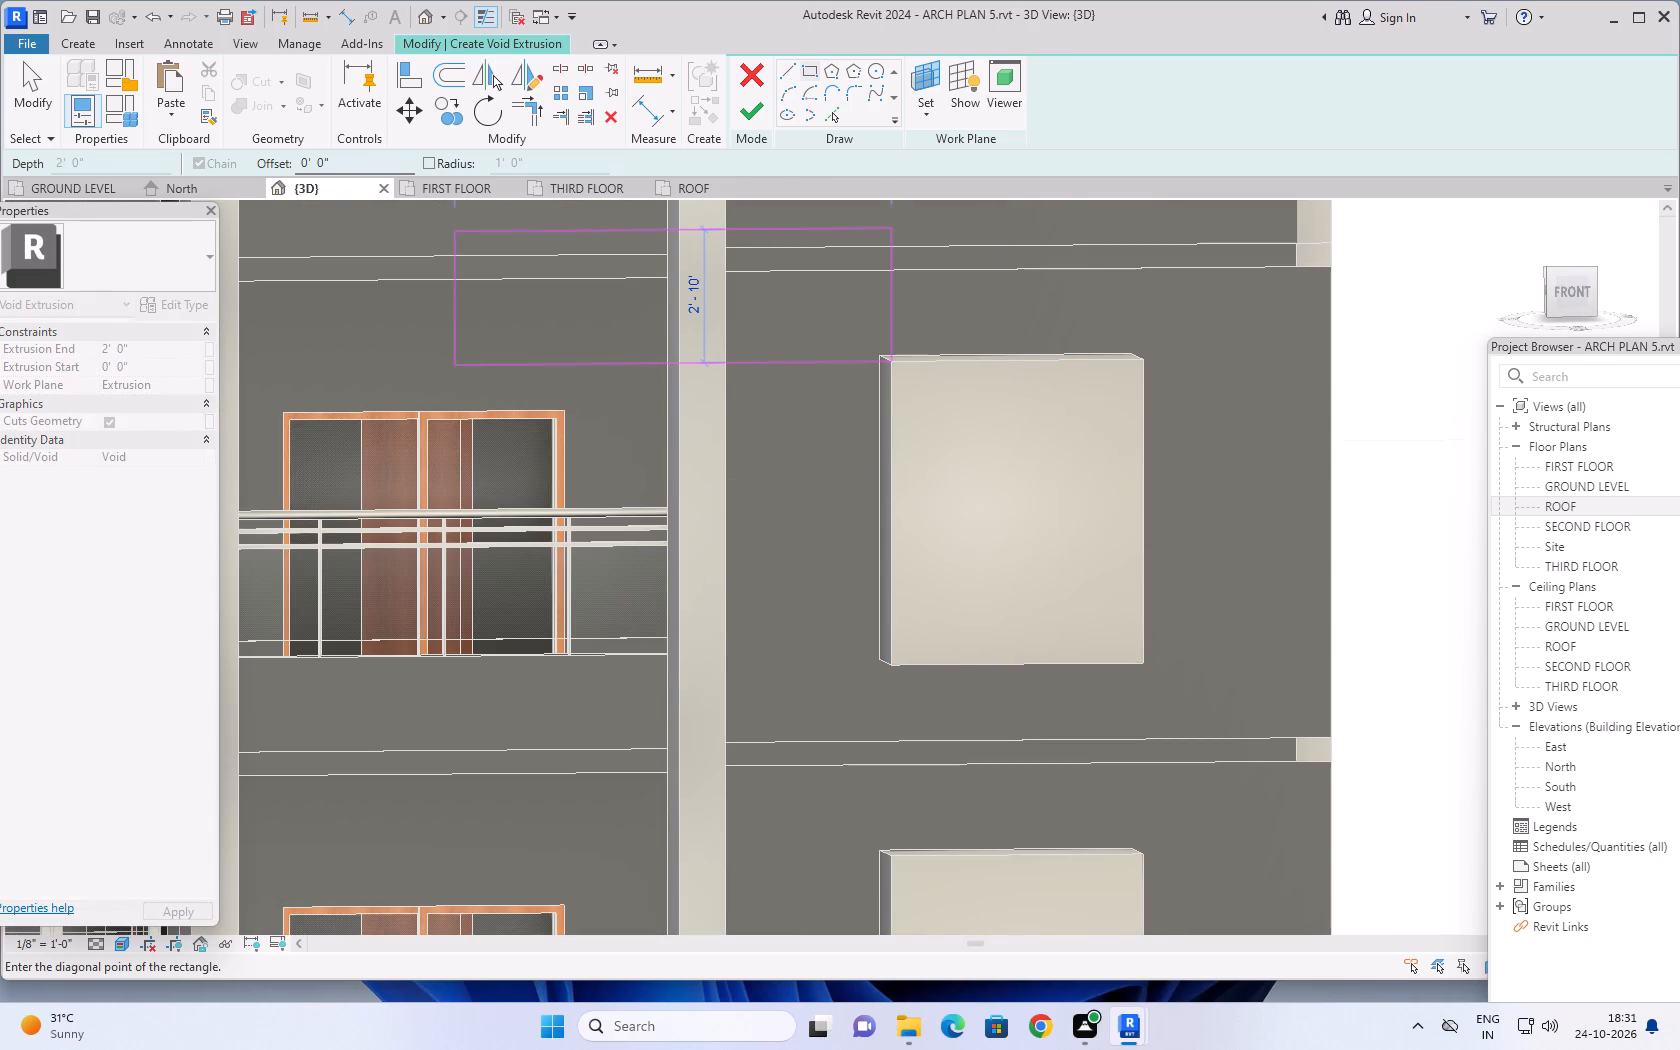
{"action": "left_click", "coordinate": [358, 155]}
{"action": "key", "text": "BackSpace"}
{"action": "key", "text": "BackSpace"}
{"action": "key", "text": "BackSpace"}
{"action": "key", "text": "BackSpace"}
{"action": "key", "text": "BackSpace"}
{"action": "key", "text": "BackSpace"}
{"action": "key", "text": "BackSpace"}
{"action": "key", "text": "BackSpace"}
{"action": "key", "text": "BackSpace"}
{"action": "key", "text": "BackSpace"}
{"action": "key", "text": "BackSpace"}
{"action": "key", "text": "BackSpace"}
{"action": "type", "text": "1'"}
{"action": "key", "text": "Return"}
{"action": "key", "text": "space"}
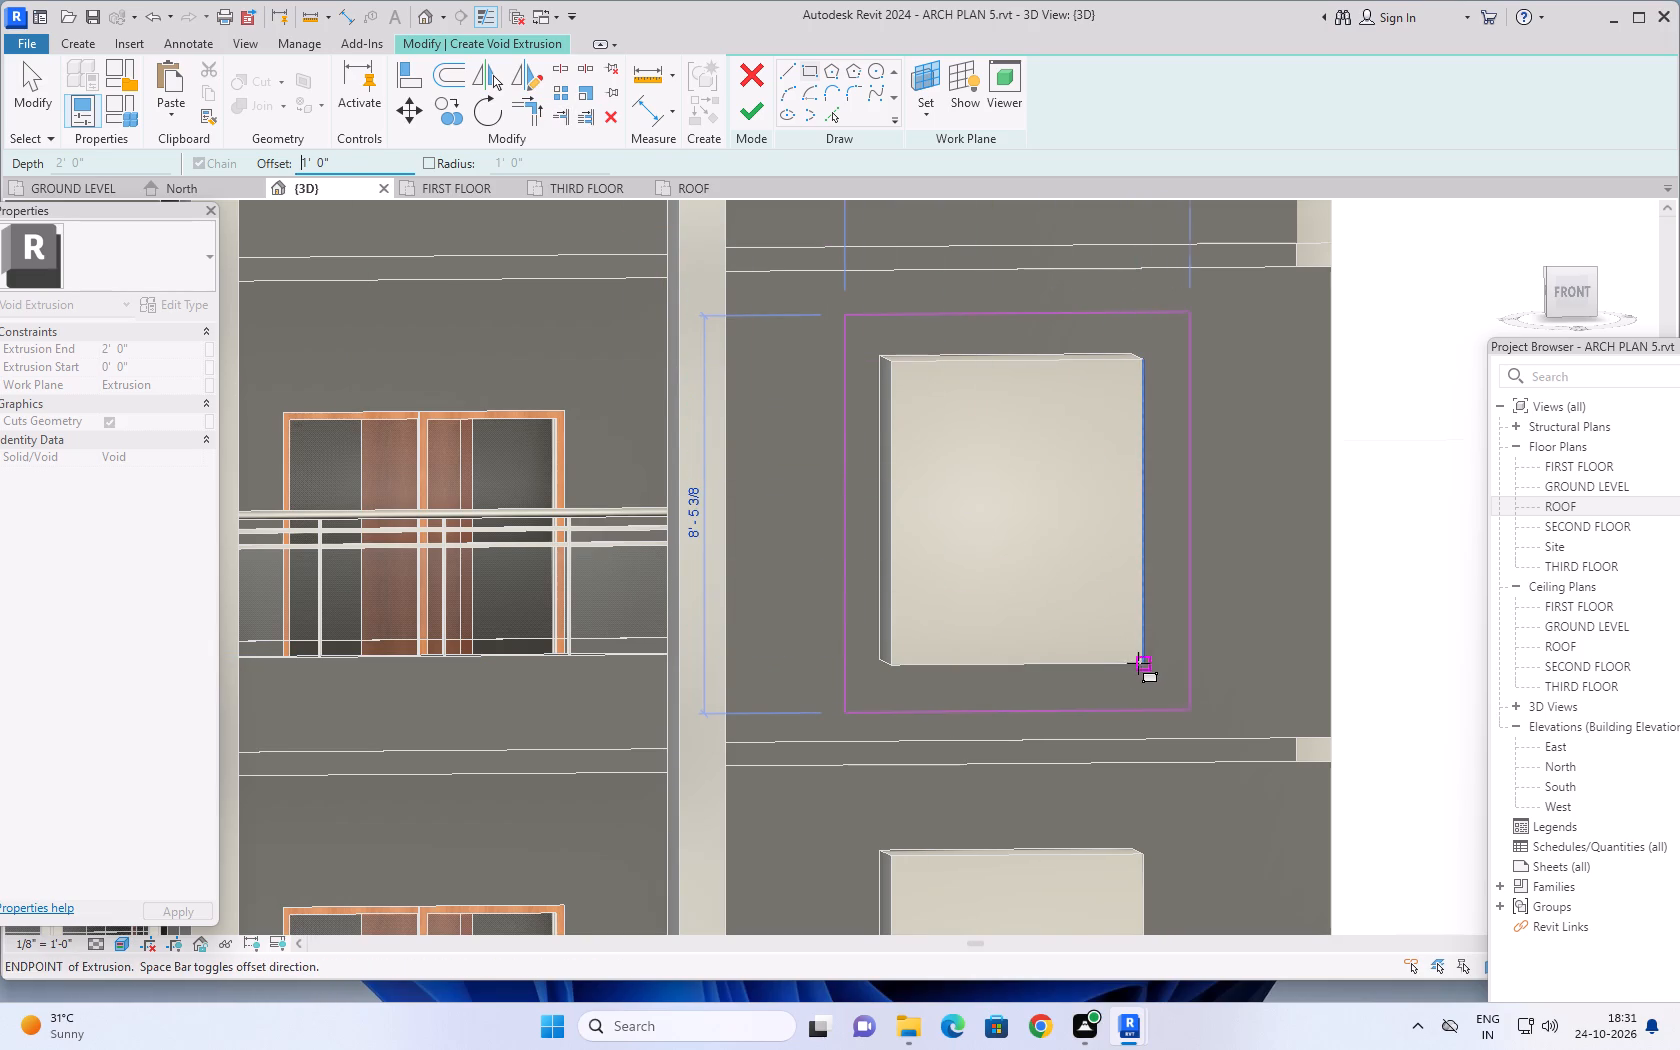
{"action": "key", "text": "space"}
{"action": "key", "text": "space"}
{"action": "key", "text": "space"}
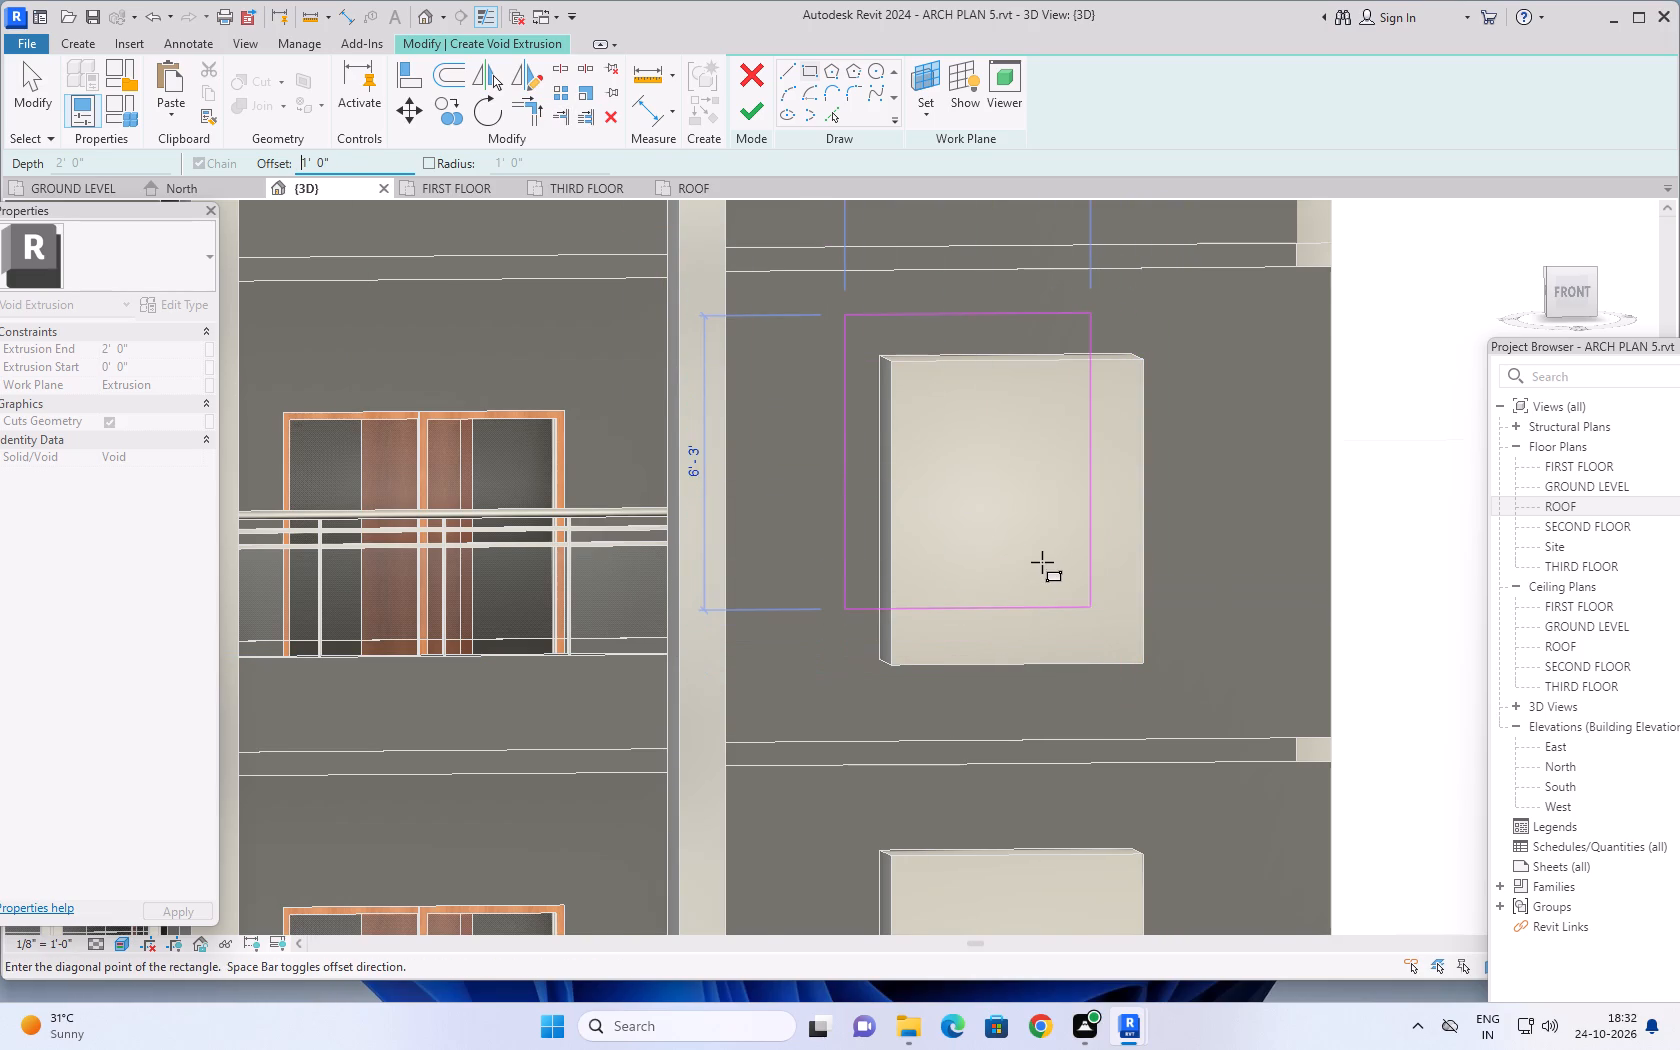
{"action": "scroll", "coordinate": [1042, 562], "scroll_direction": "down", "scroll_amount": 1}
{"action": "middle_click_drag", "start_coordinate": [1030, 569], "coordinate": [971, 553], "text": "shift"}
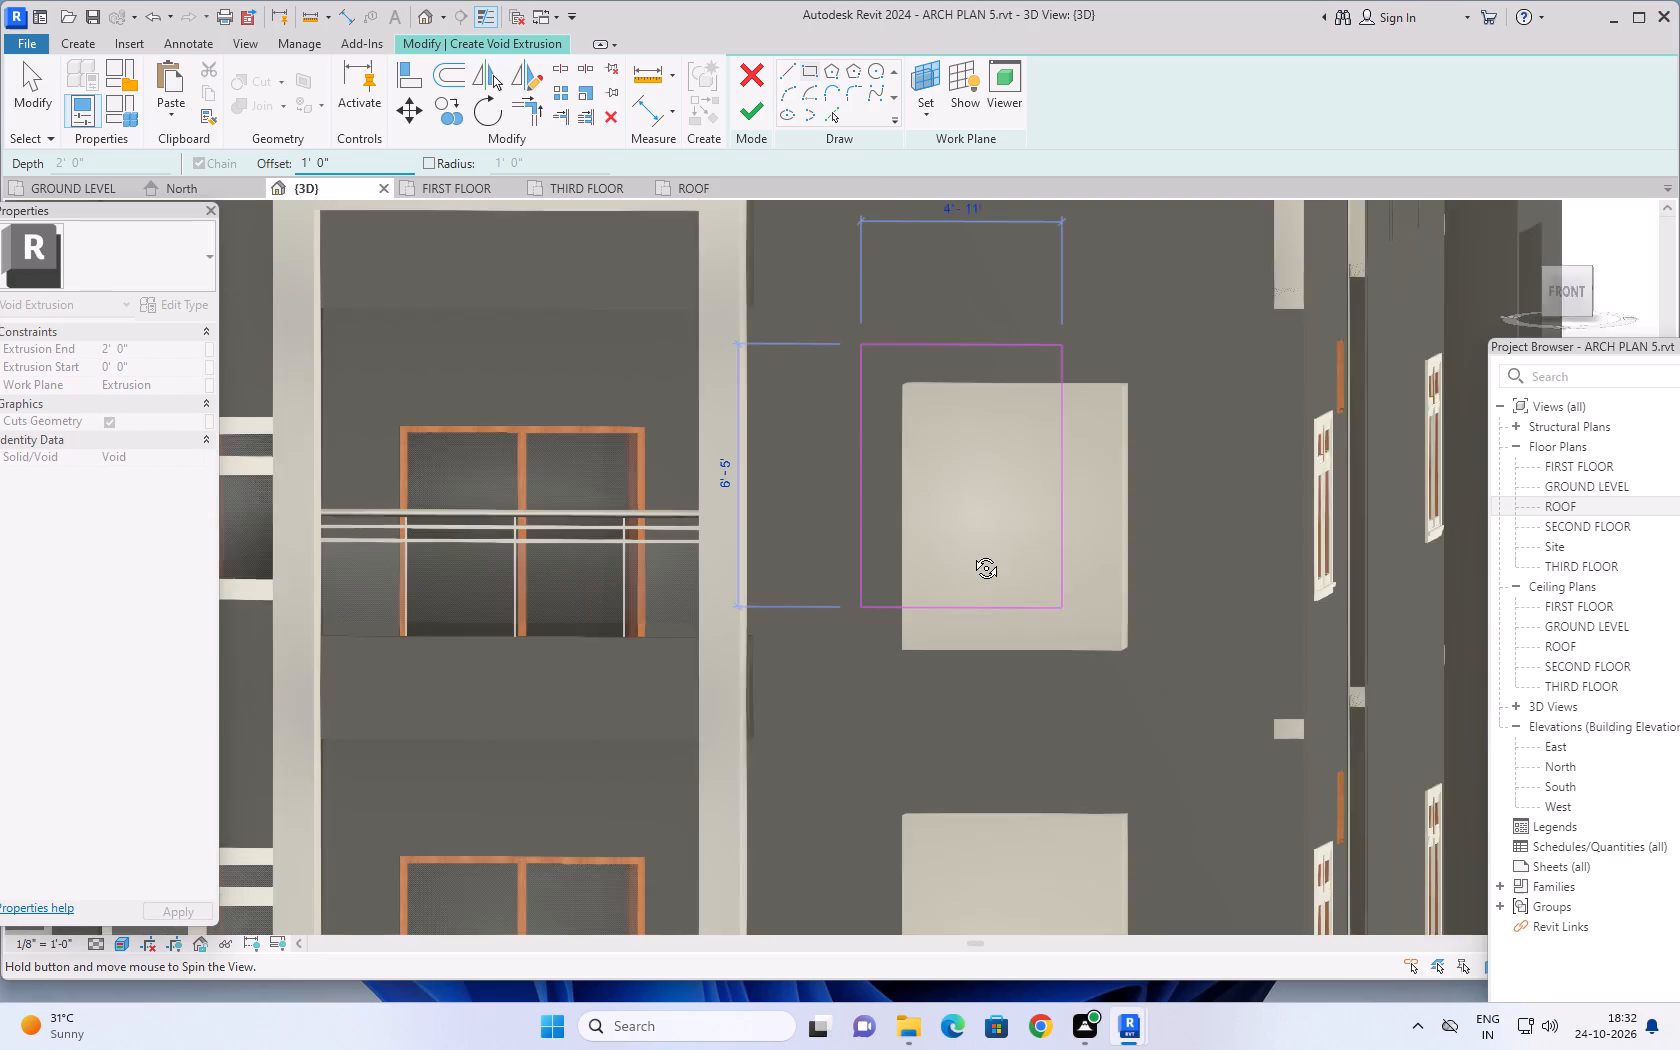
{"action": "middle_click_drag", "start_coordinate": [971, 553], "coordinate": [1004, 553], "text": "shift"}
{"action": "key", "text": "space"}
{"action": "key", "text": "space"}
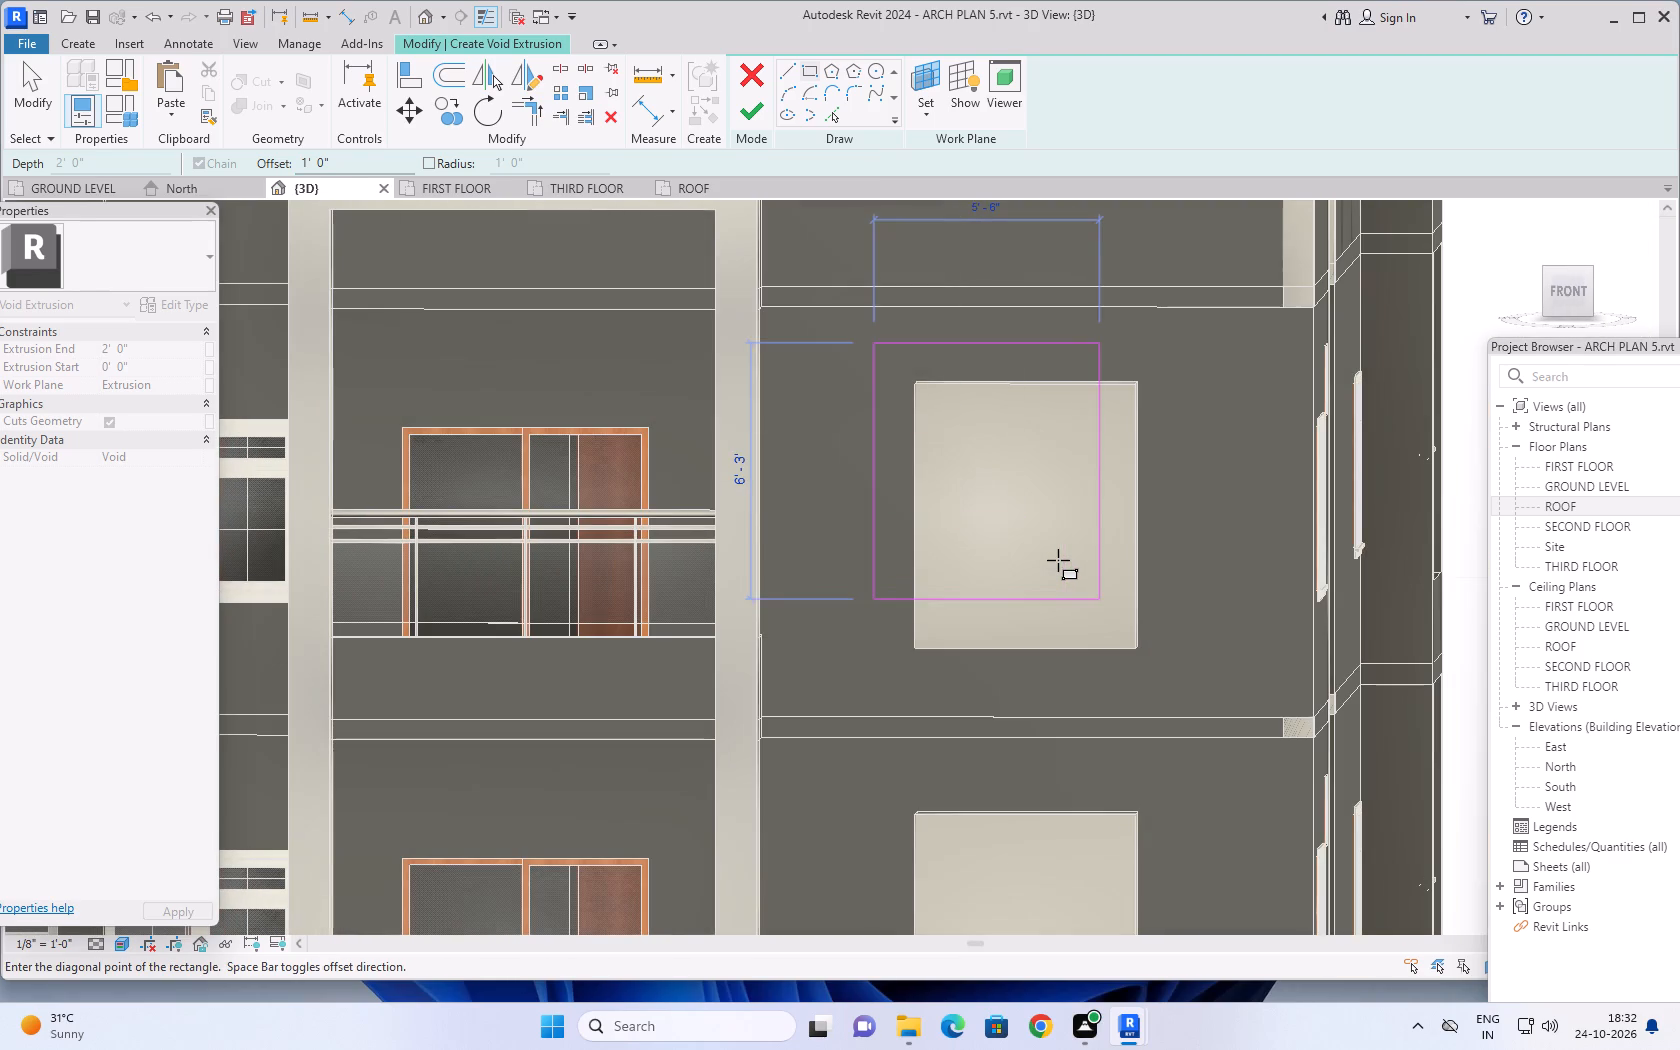
{"action": "key", "text": "space"}
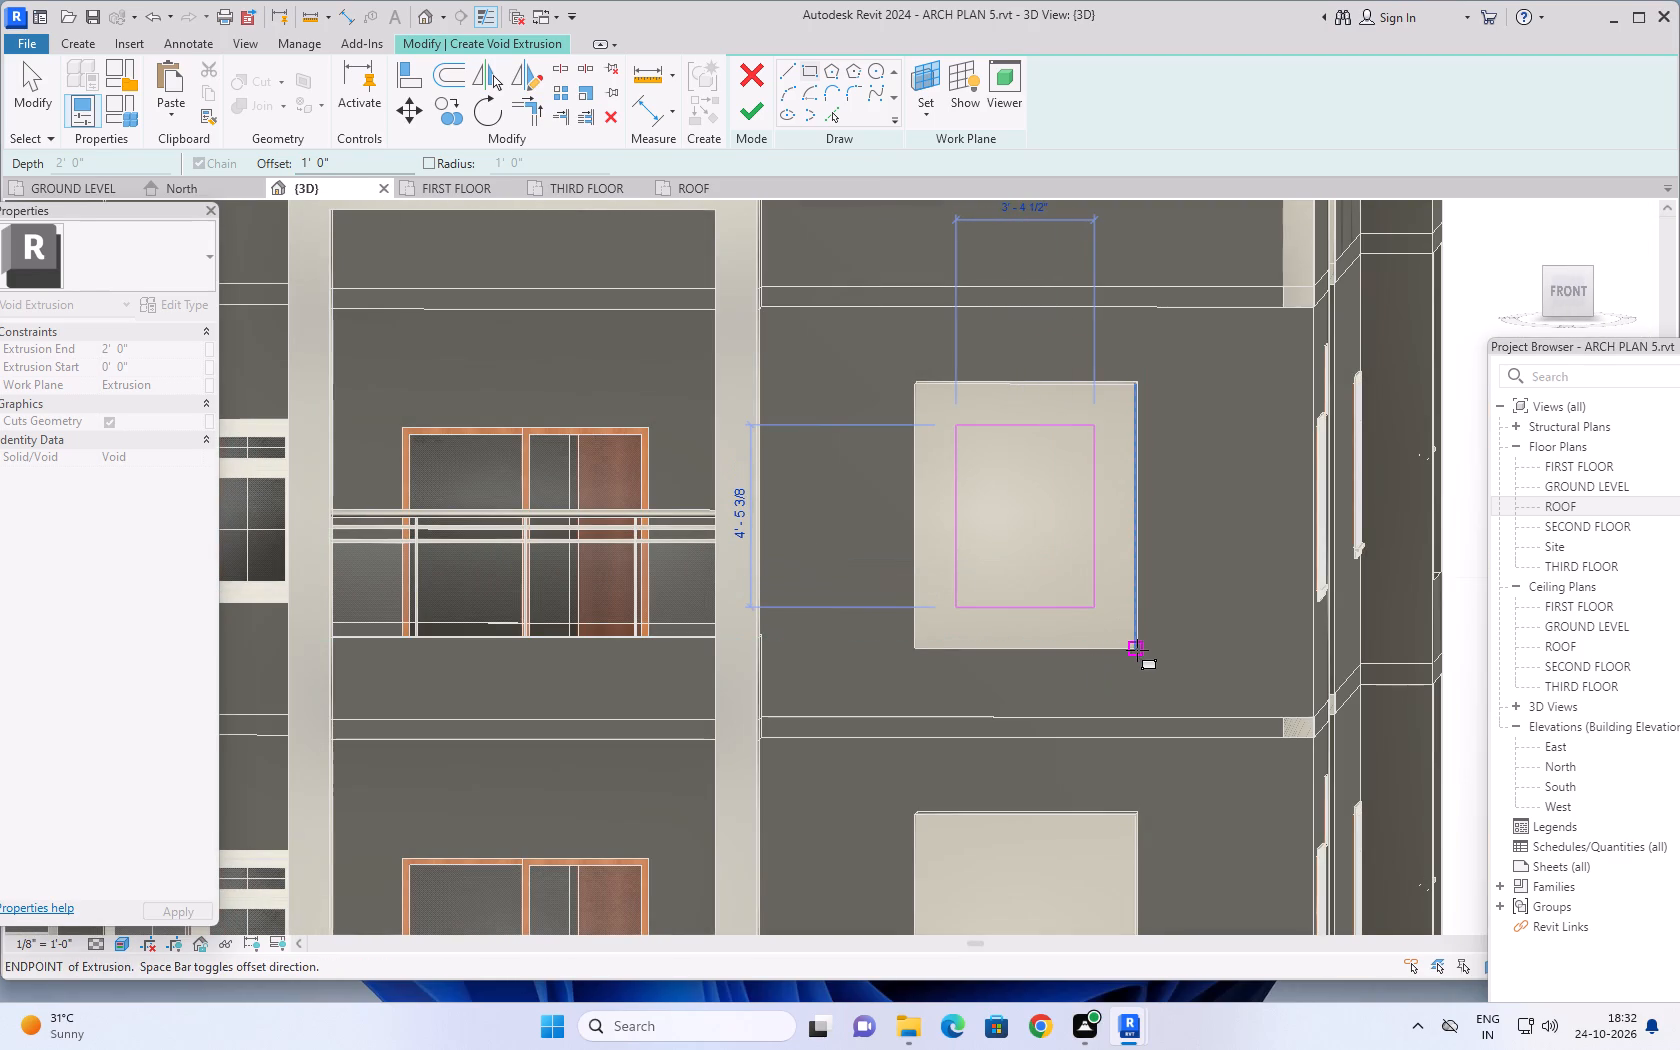
{"action": "left_click", "coordinate": [1137, 650]}
Sketch a matching rectangle on the lower window block, offset 1' inward from its edges, about 3'-4 1/2" by 4'-5 3/8".
{"action": "scroll", "coordinate": [1135, 726], "scroll_direction": "down", "scroll_amount": 3}
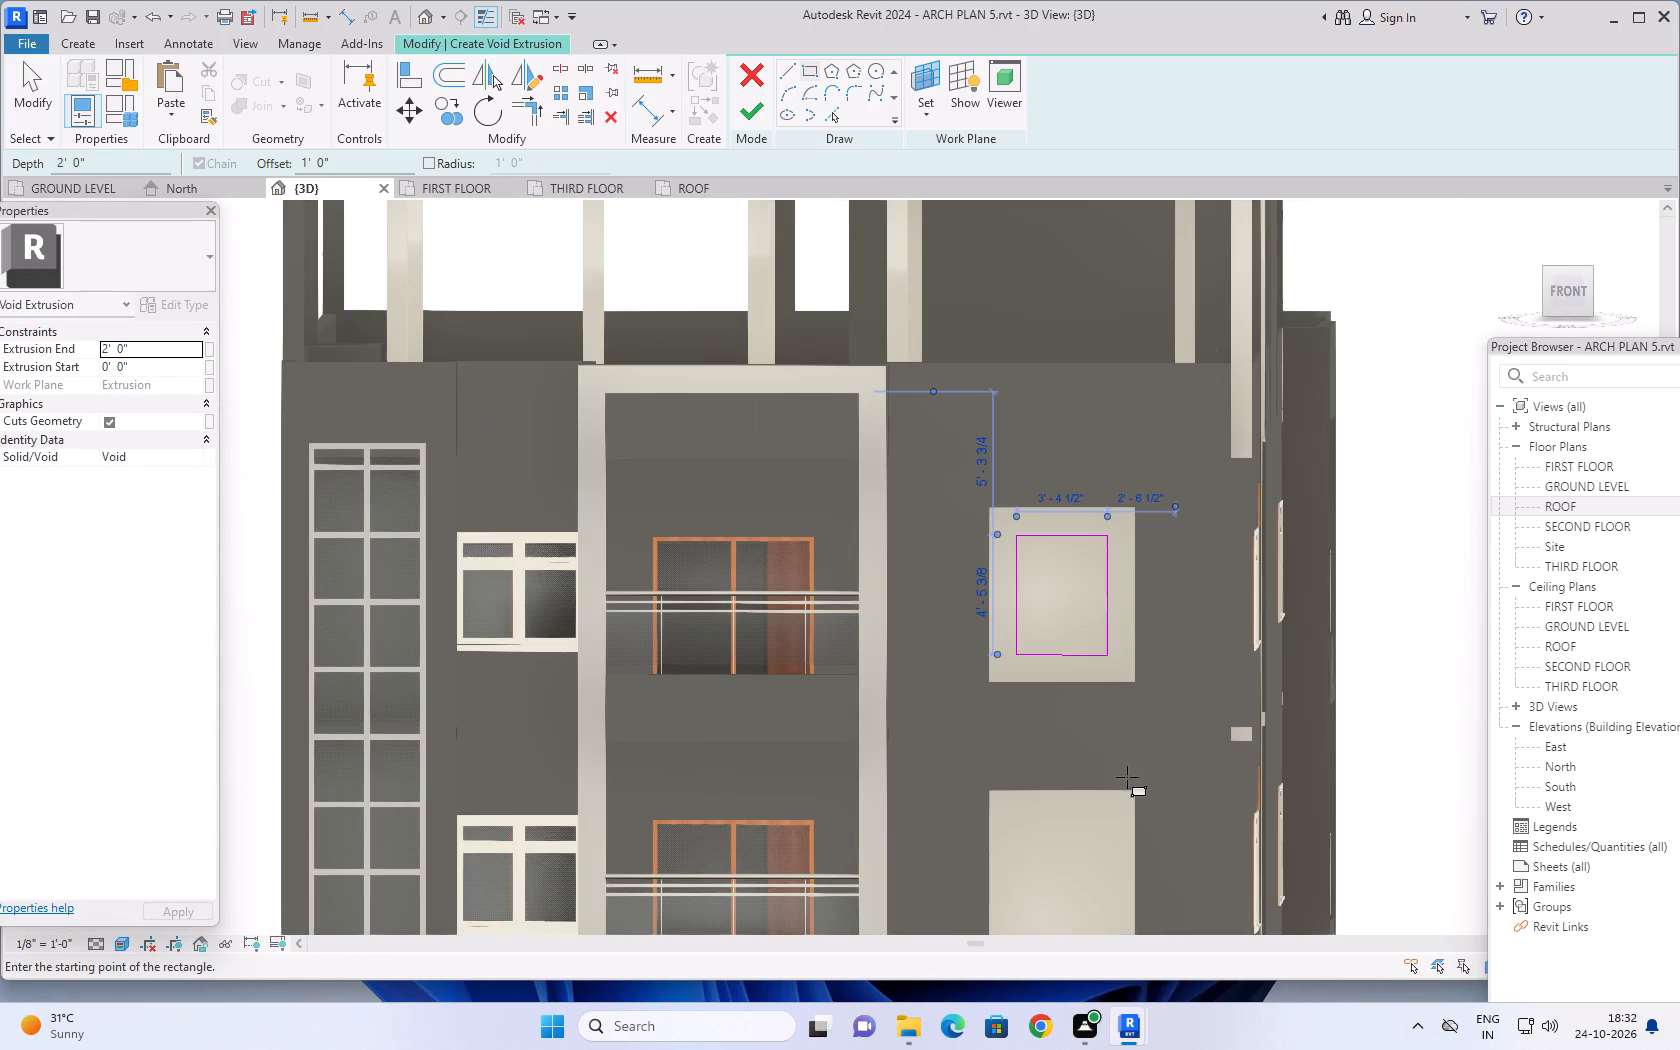
{"action": "middle_click_drag", "start_coordinate": [1112, 753], "coordinate": [1081, 599]}
{"action": "scroll", "coordinate": [992, 668], "scroll_direction": "up", "scroll_amount": 4}
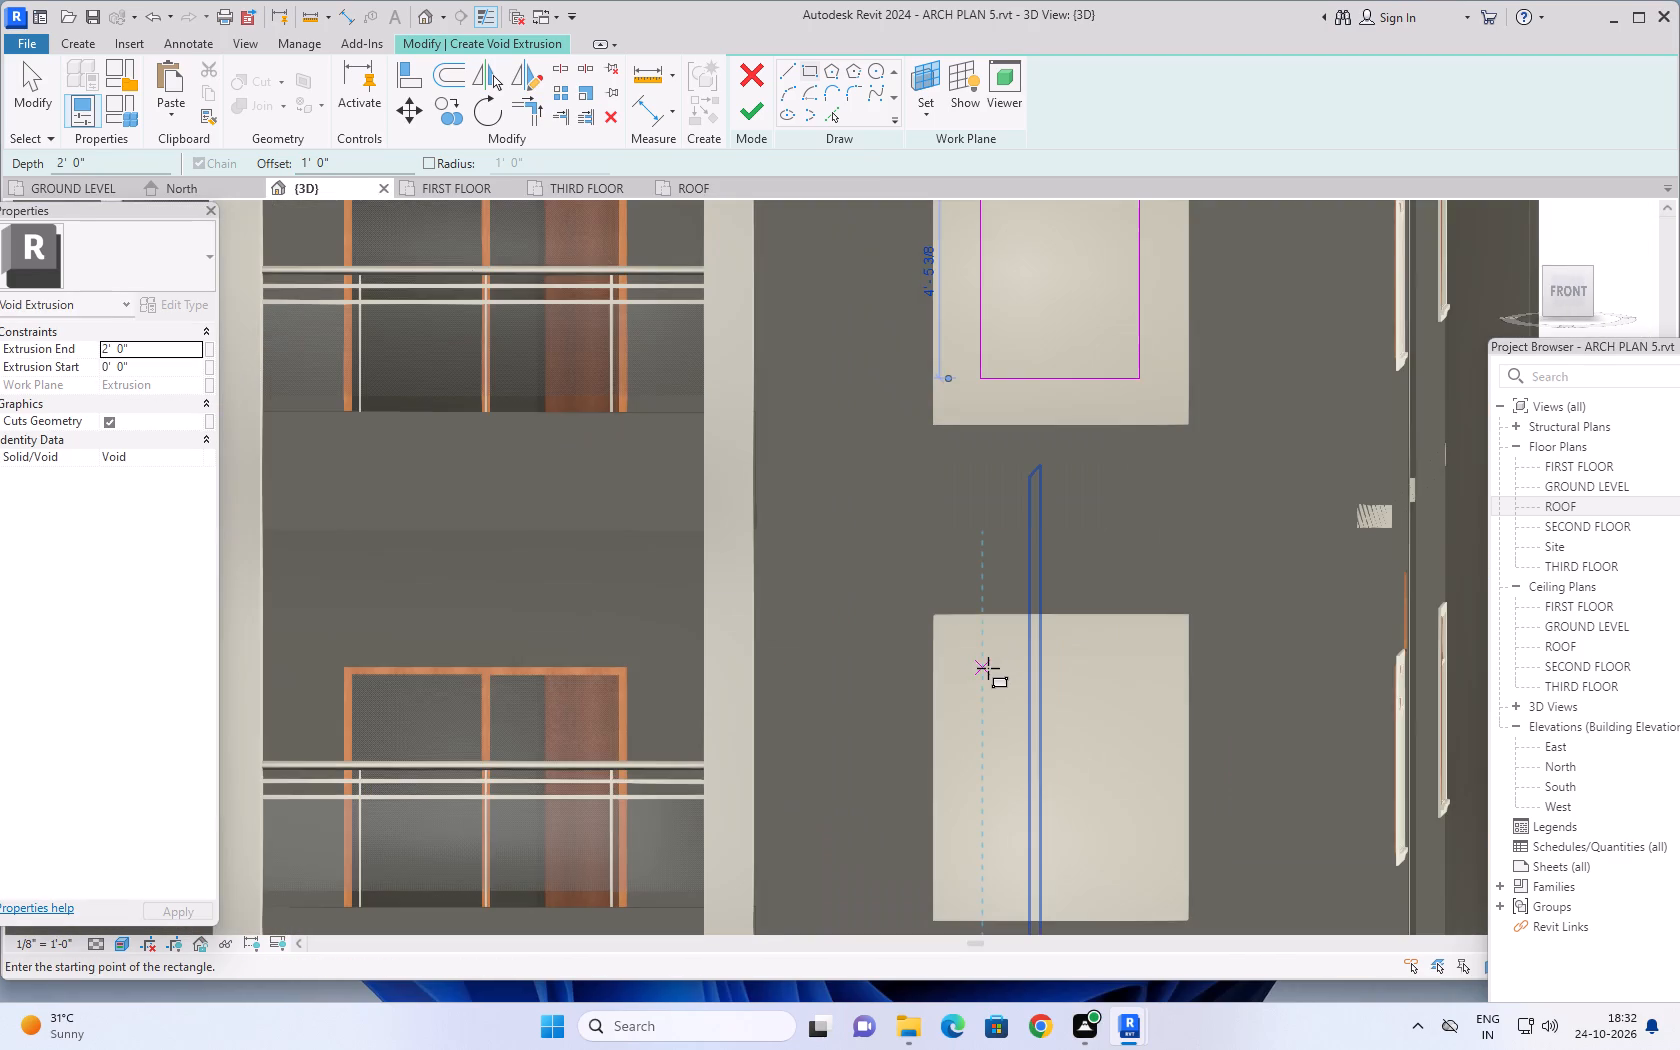
{"action": "scroll", "coordinate": [988, 668], "scroll_direction": "up", "scroll_amount": 2}
{"action": "left_click", "coordinate": [921, 602]}
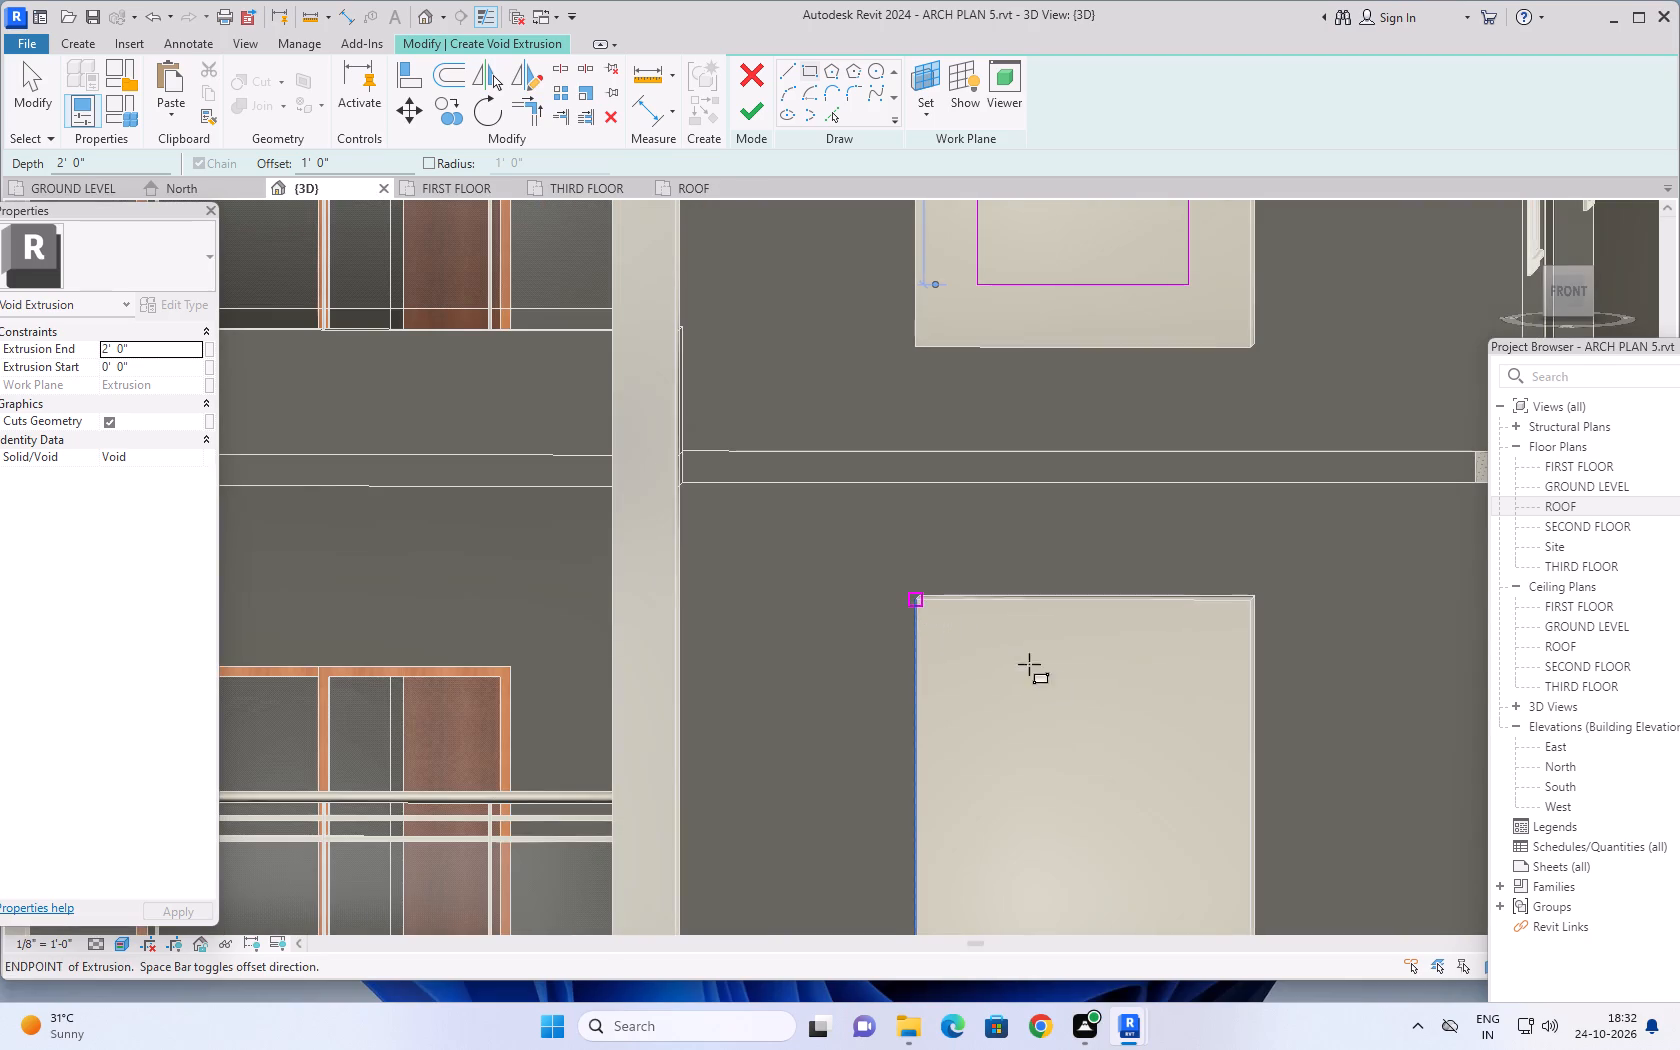
{"action": "scroll", "coordinate": [1166, 831], "scroll_direction": "down", "scroll_amount": 3}
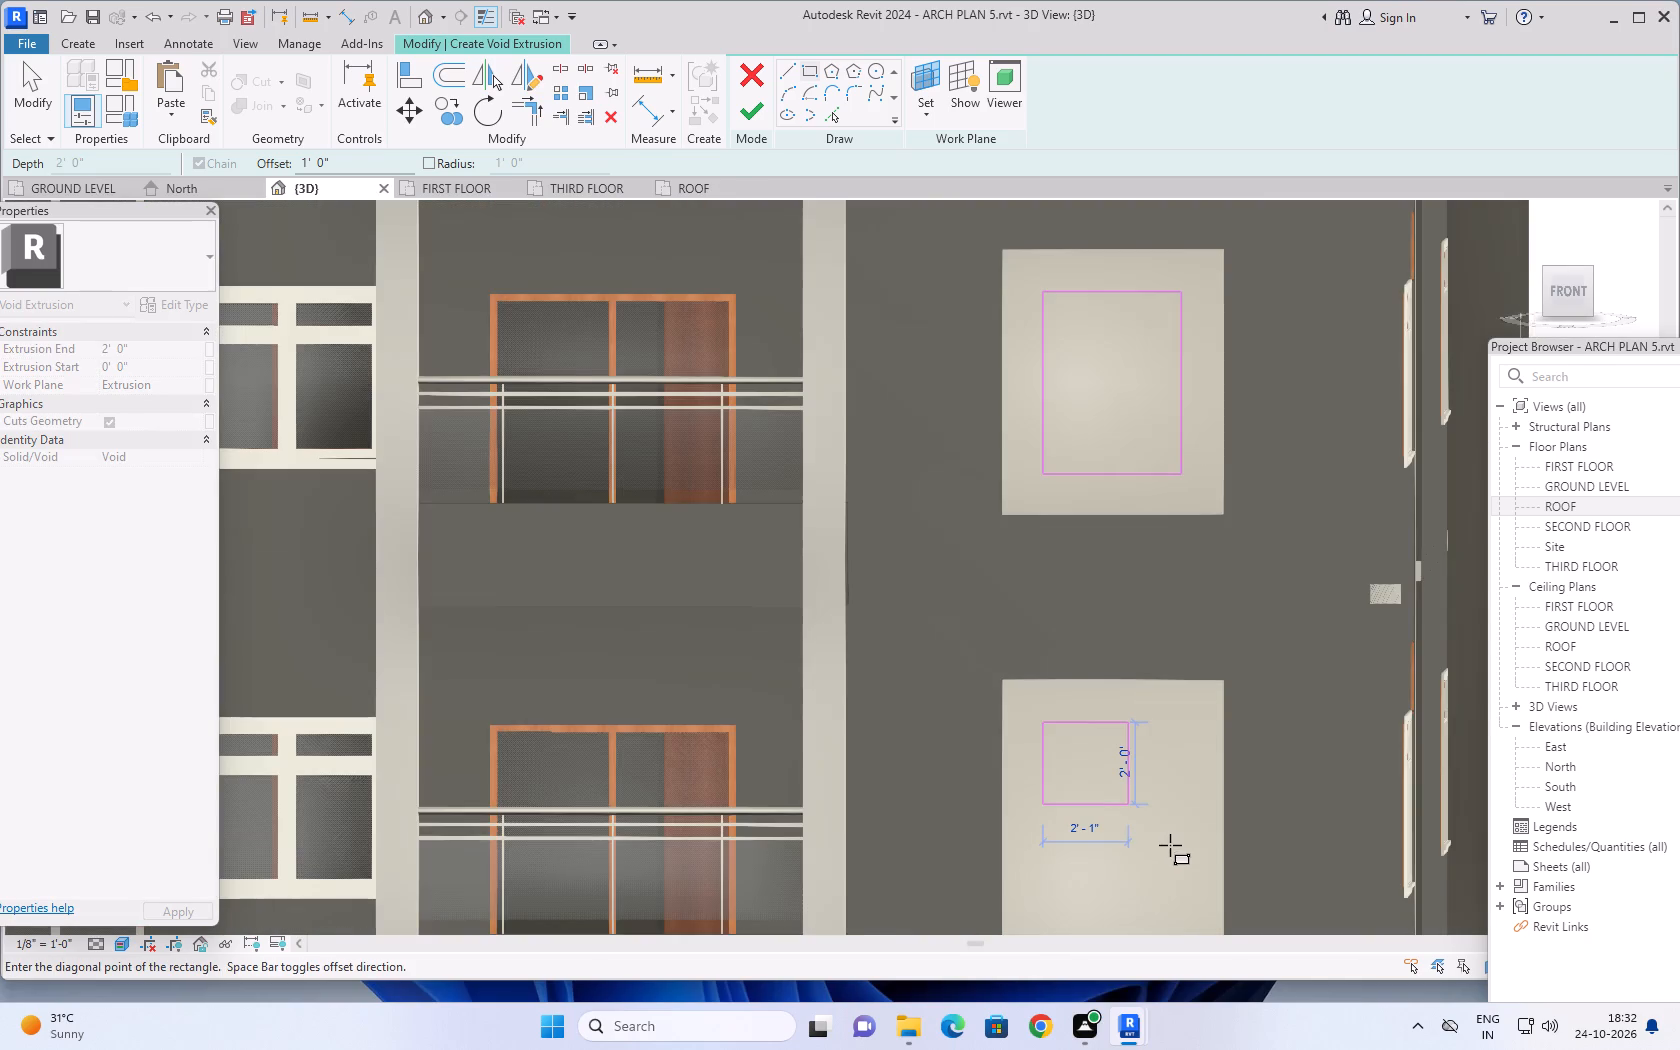
{"action": "middle_click_drag", "start_coordinate": [1167, 844], "coordinate": [1117, 591]}
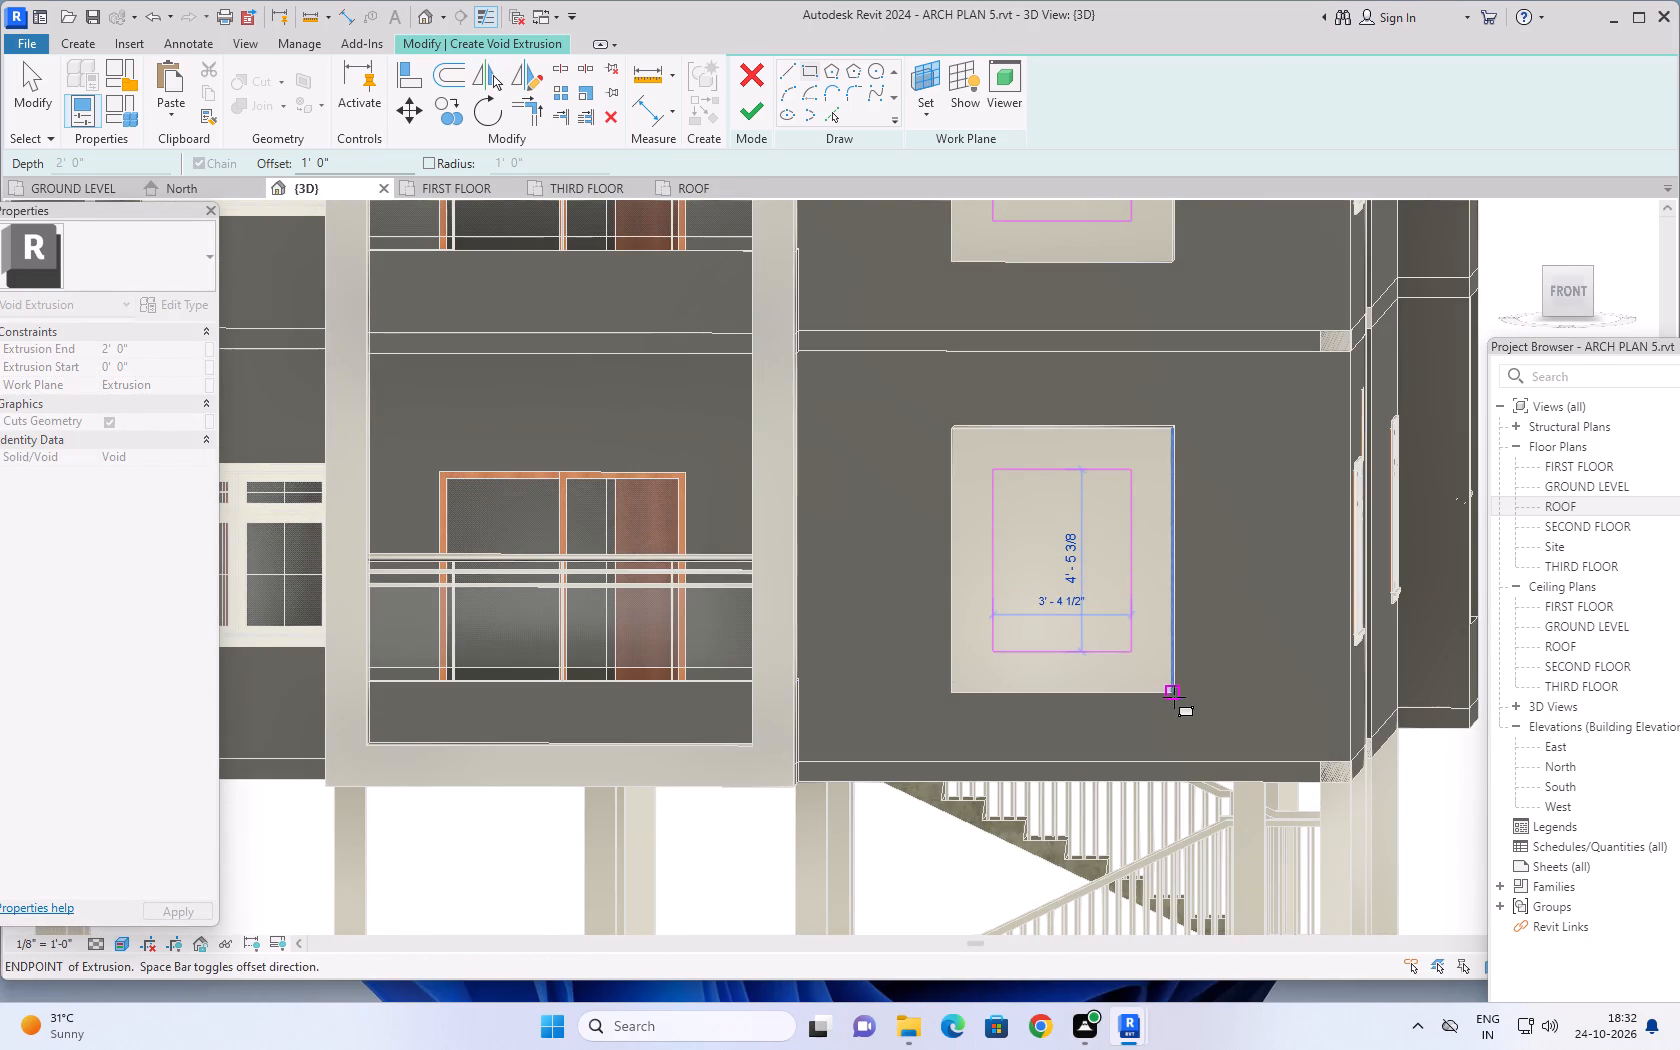
{"action": "left_click", "coordinate": [1173, 697]}
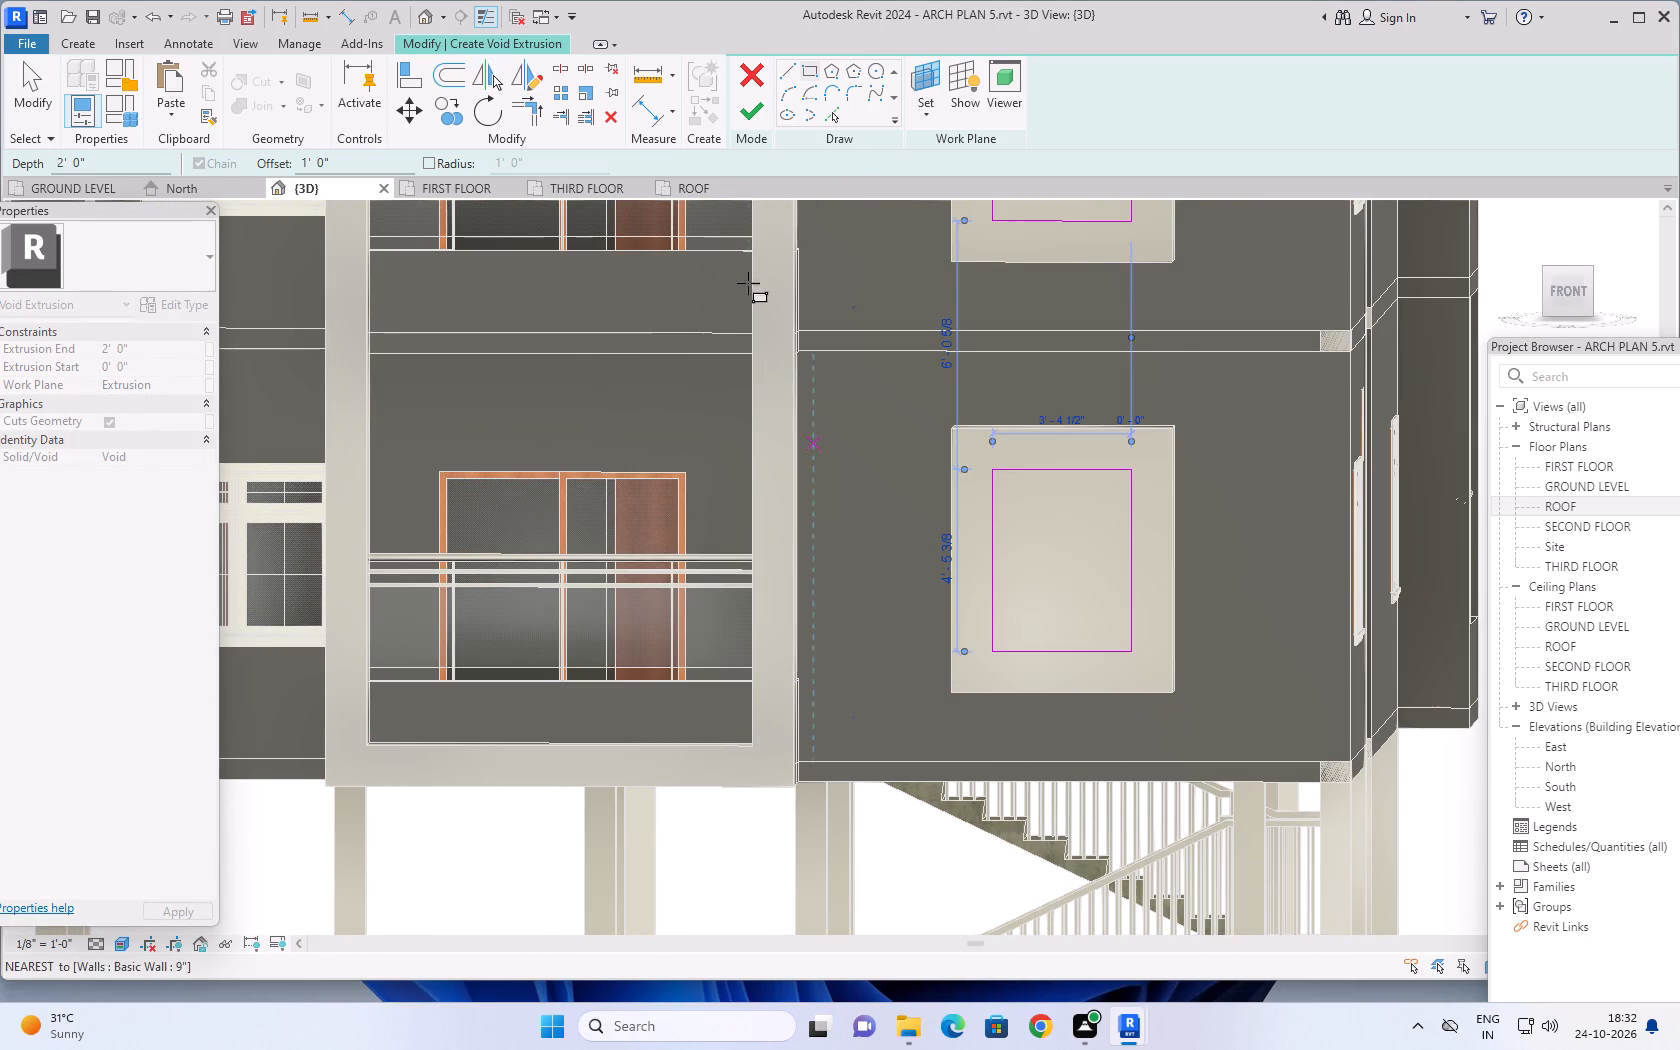
Finish the 2' deep void extrusion to cut openings through both window blocks, and finish the in-place model.
{"action": "left_click", "coordinate": [755, 107]}
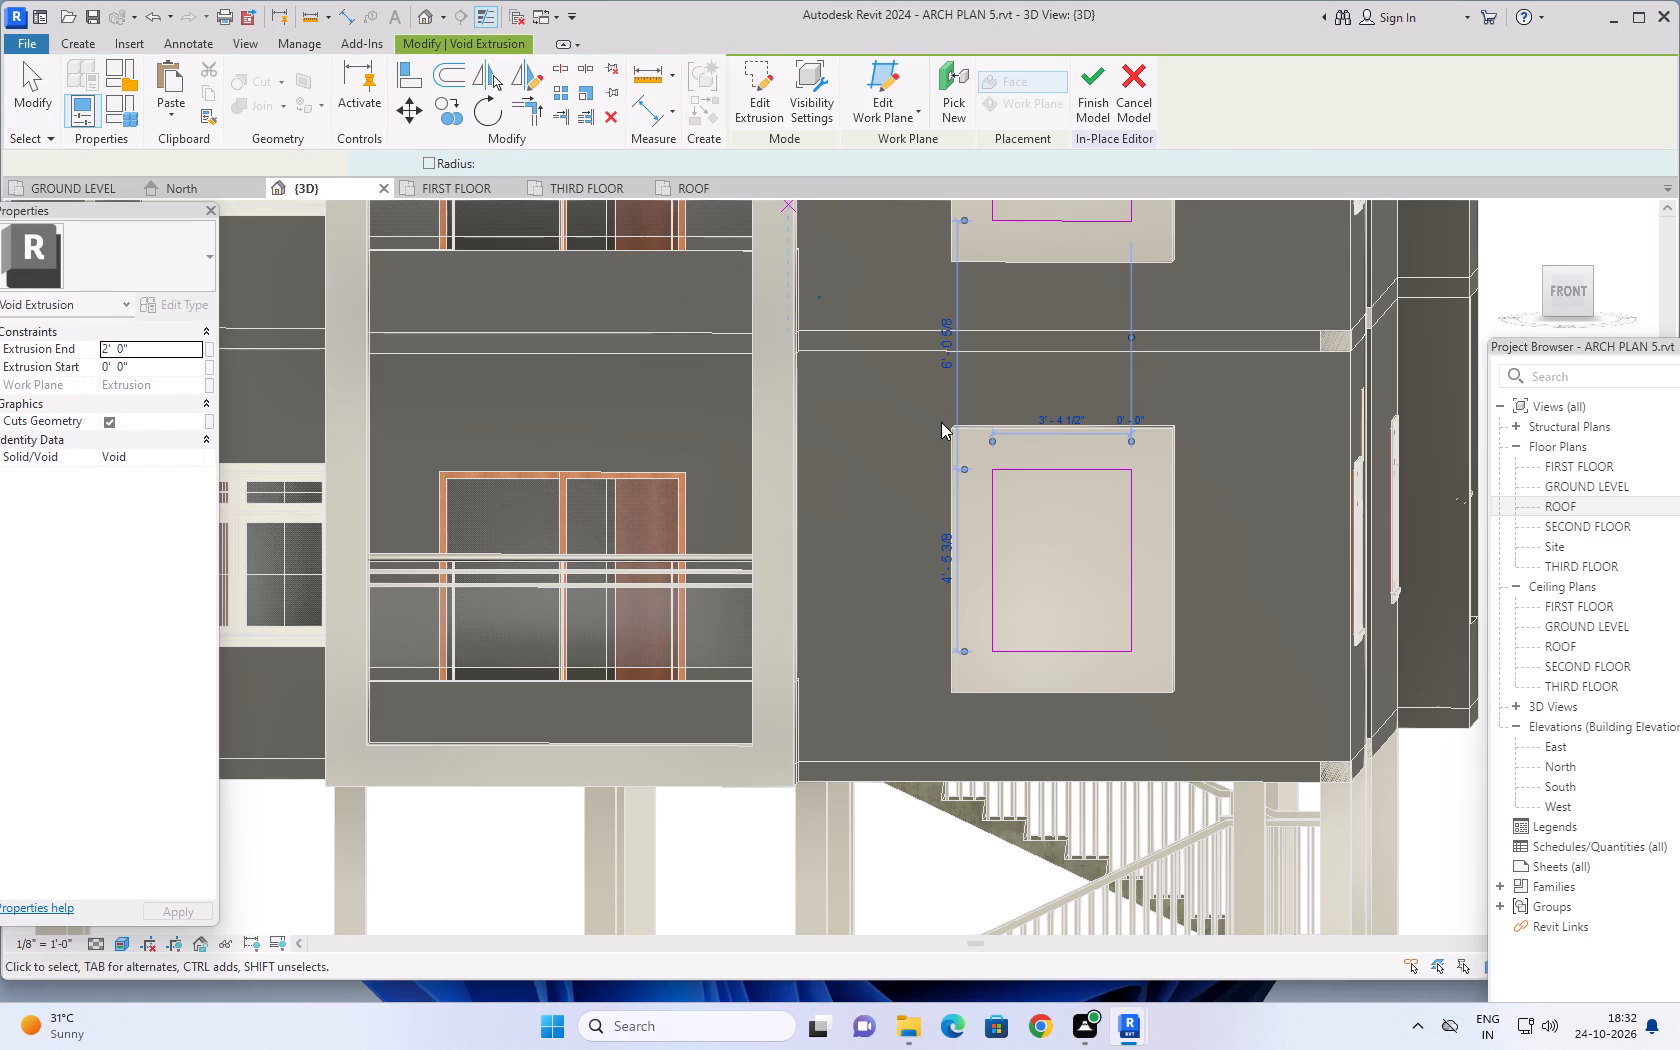
{"action": "left_click", "coordinate": [1086, 82]}
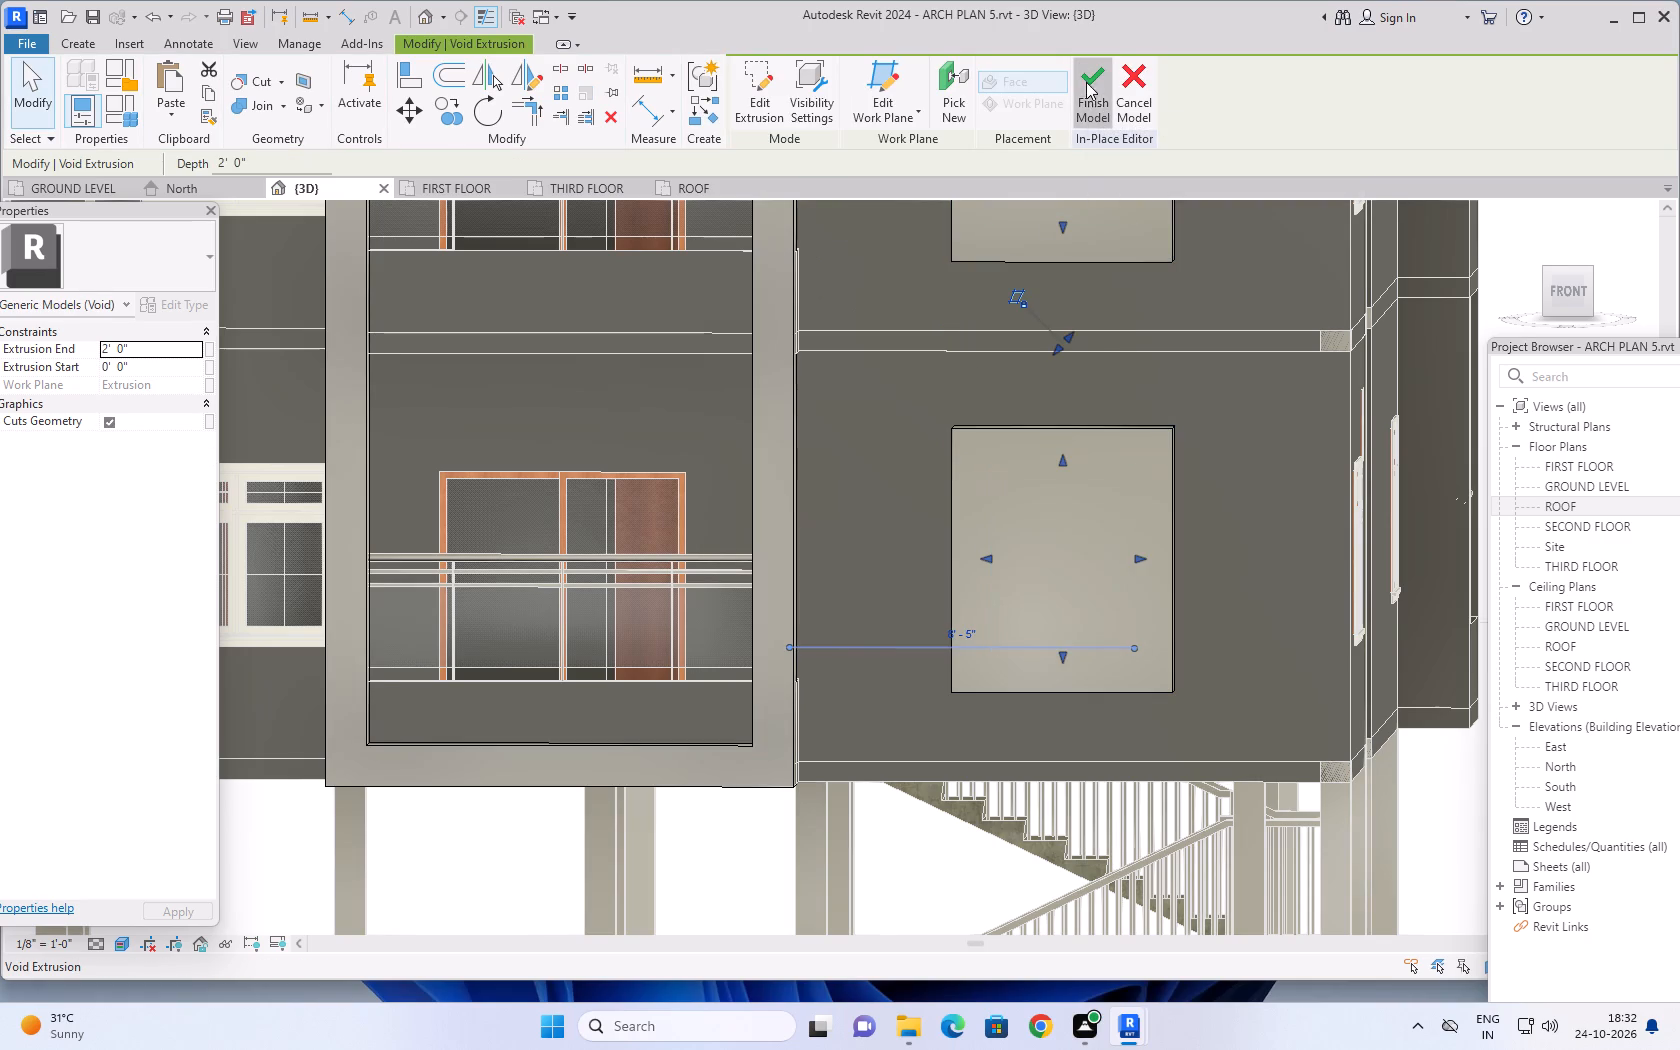
Examine the hollowed window surrounds, balcony frame and curtain wall on the front facade from several angles.
{"action": "scroll", "coordinate": [918, 449], "scroll_direction": "down", "scroll_amount": 6}
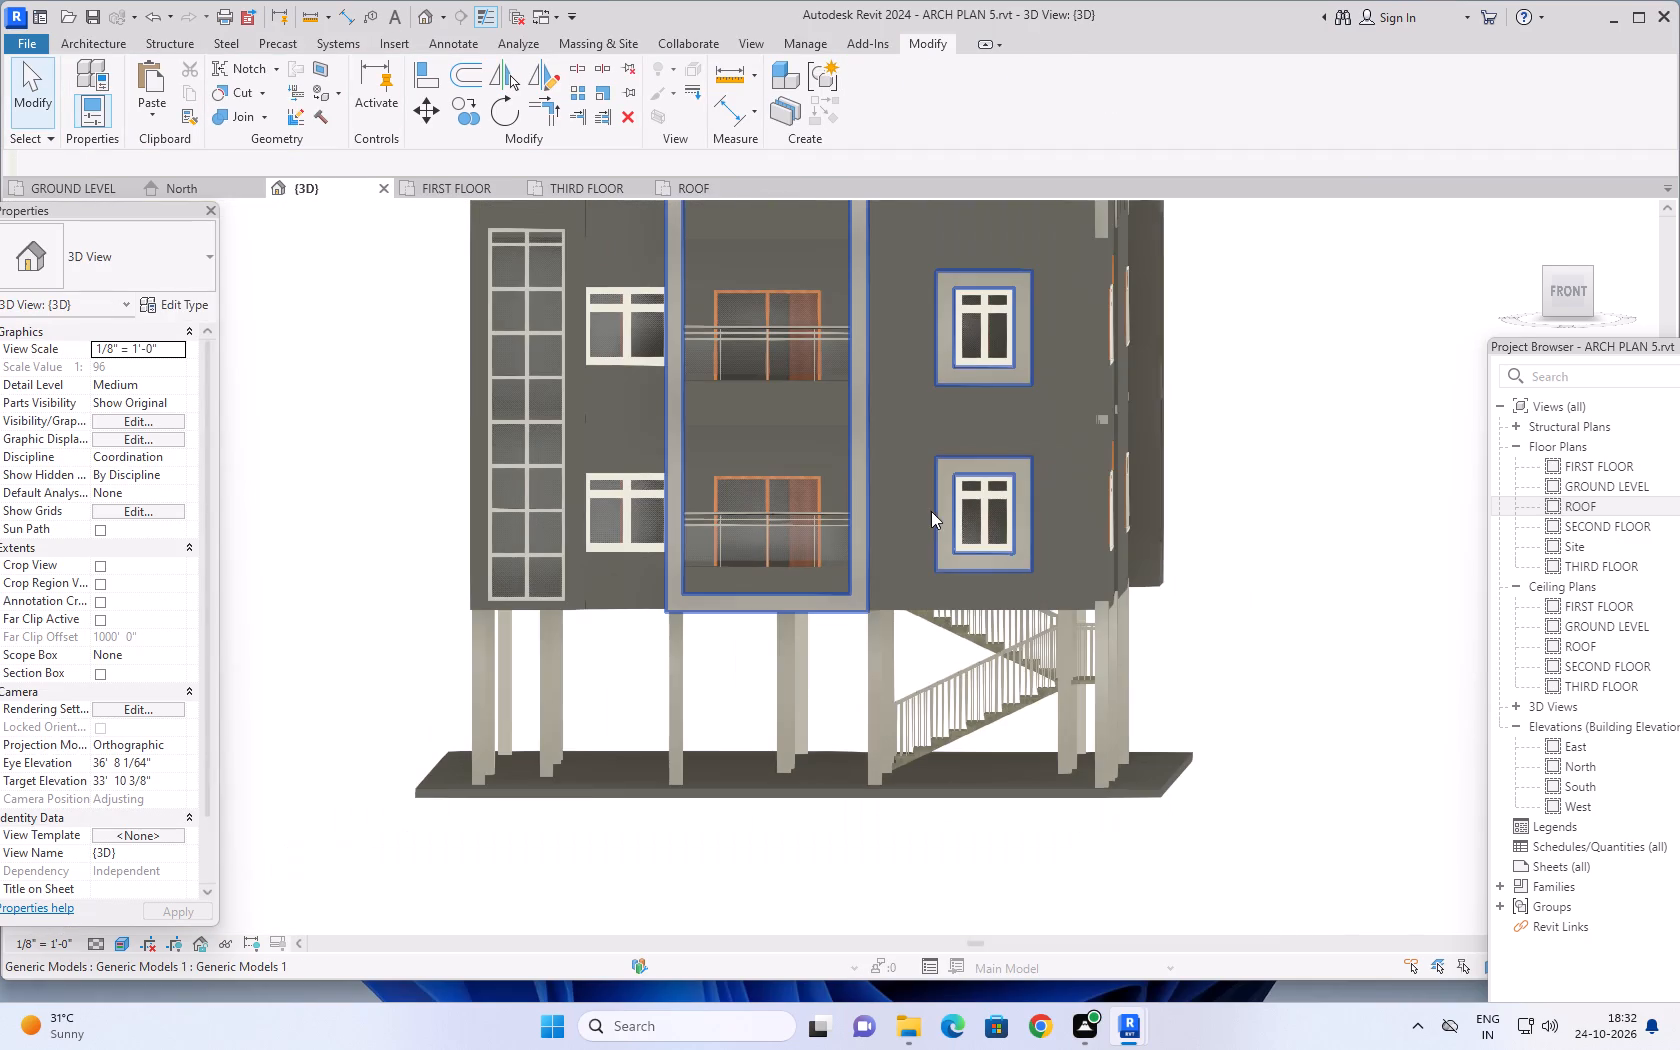
{"action": "key", "text": "Escape"}
{"action": "key", "text": "Escape"}
{"action": "middle_click_drag", "start_coordinate": [1293, 450], "coordinate": [1276, 628]}
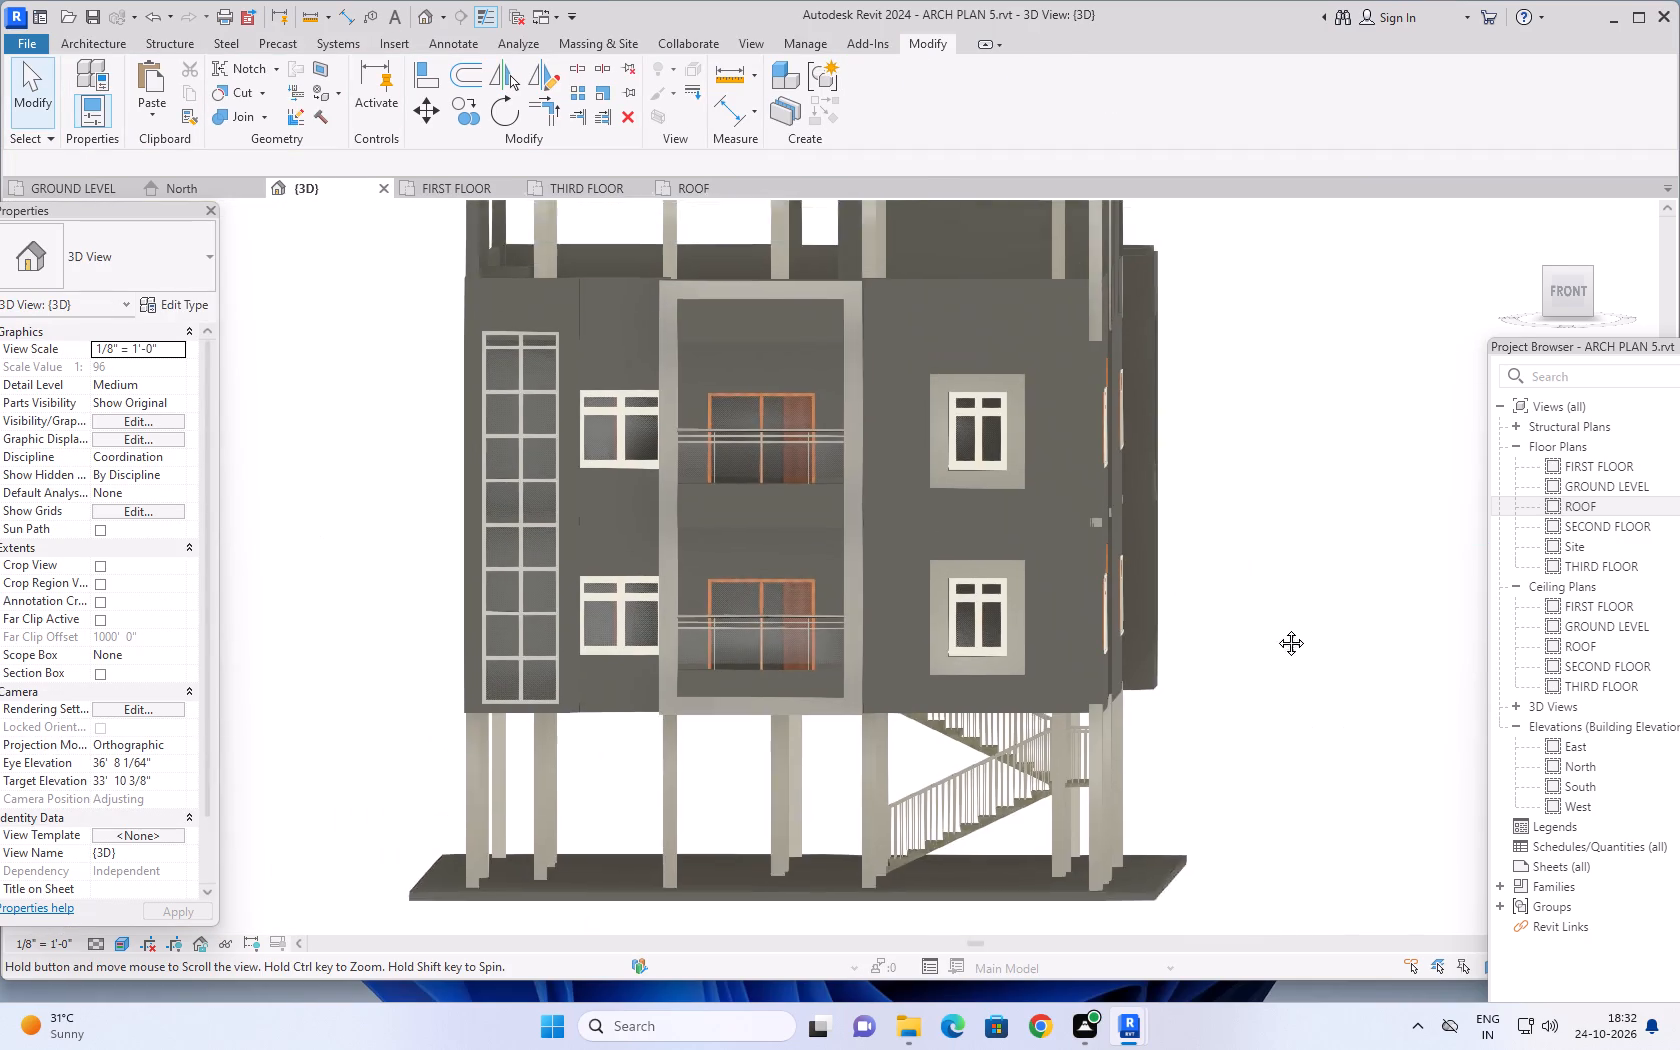
{"action": "middle_click_drag", "start_coordinate": [1276, 628], "coordinate": [1276, 650]}
{"action": "middle_click_drag", "start_coordinate": [1275, 651], "coordinate": [1310, 750], "text": "shift"}
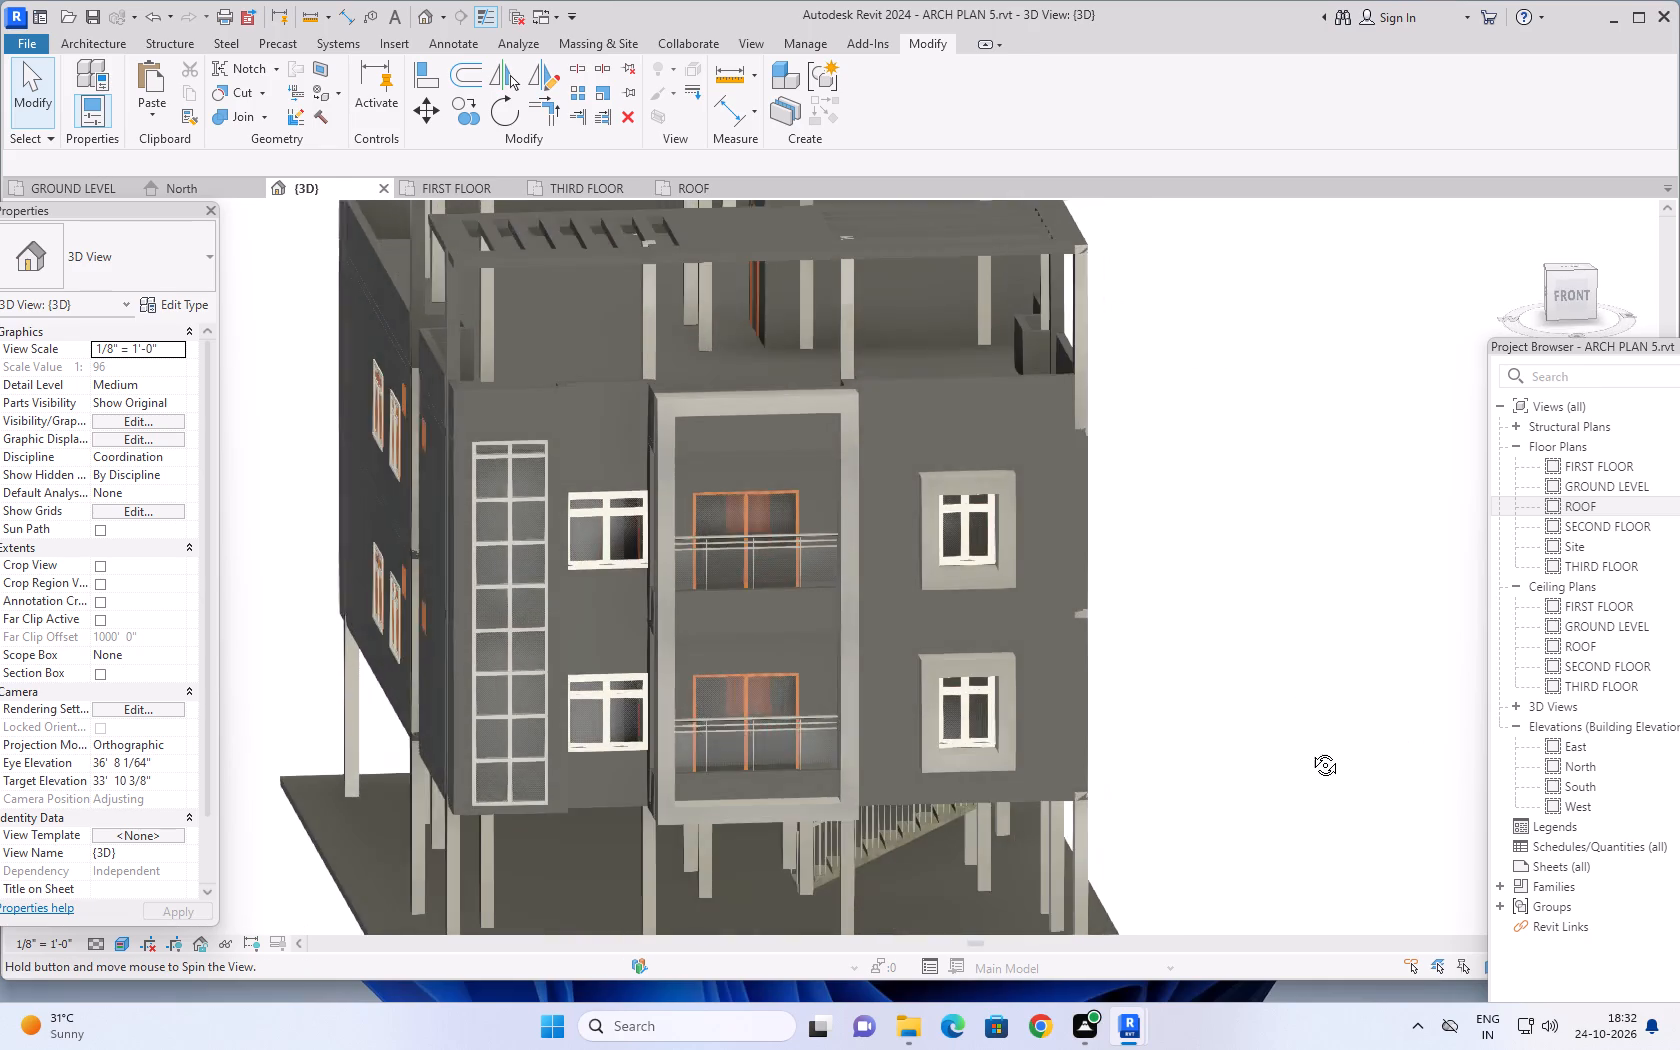
{"action": "middle_click_drag", "start_coordinate": [1310, 750], "coordinate": [1336, 653], "text": "shift"}
{"action": "key", "text": "Escape"}
{"action": "key", "text": "Escape"}
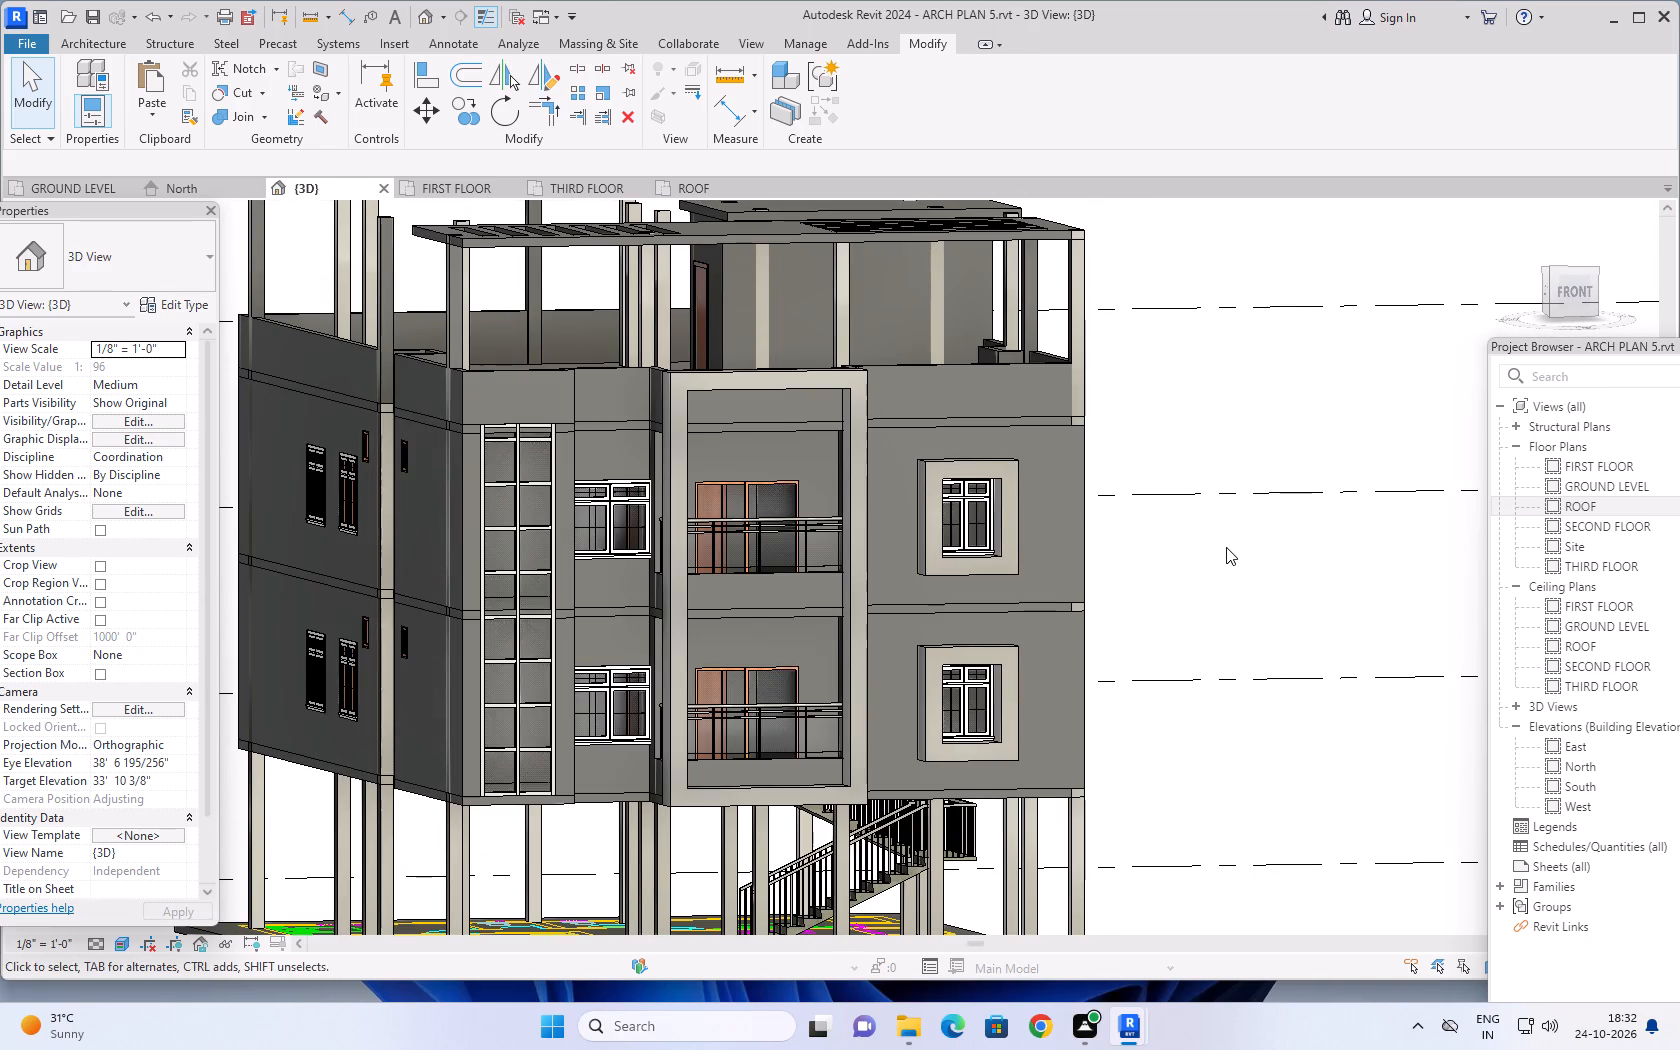
{"action": "middle_click_drag", "start_coordinate": [1207, 523], "coordinate": [1174, 630], "text": "shift"}
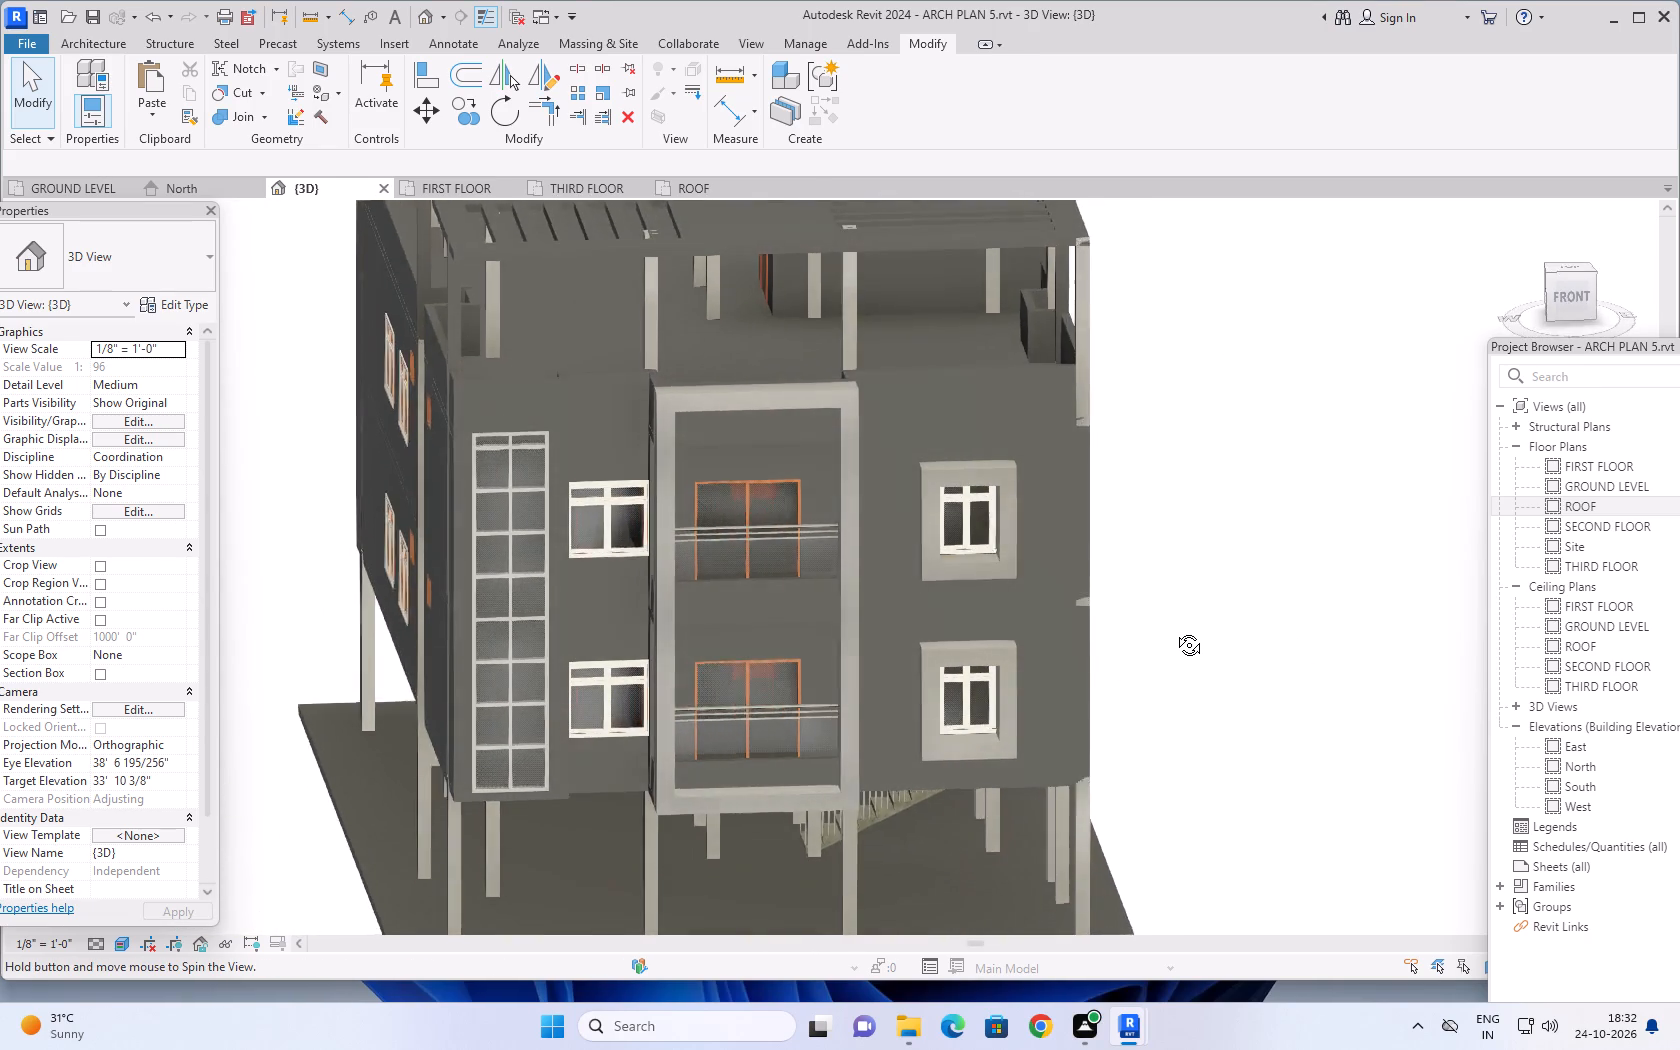
{"action": "middle_click_drag", "start_coordinate": [1174, 630], "coordinate": [1268, 618], "text": "shift"}
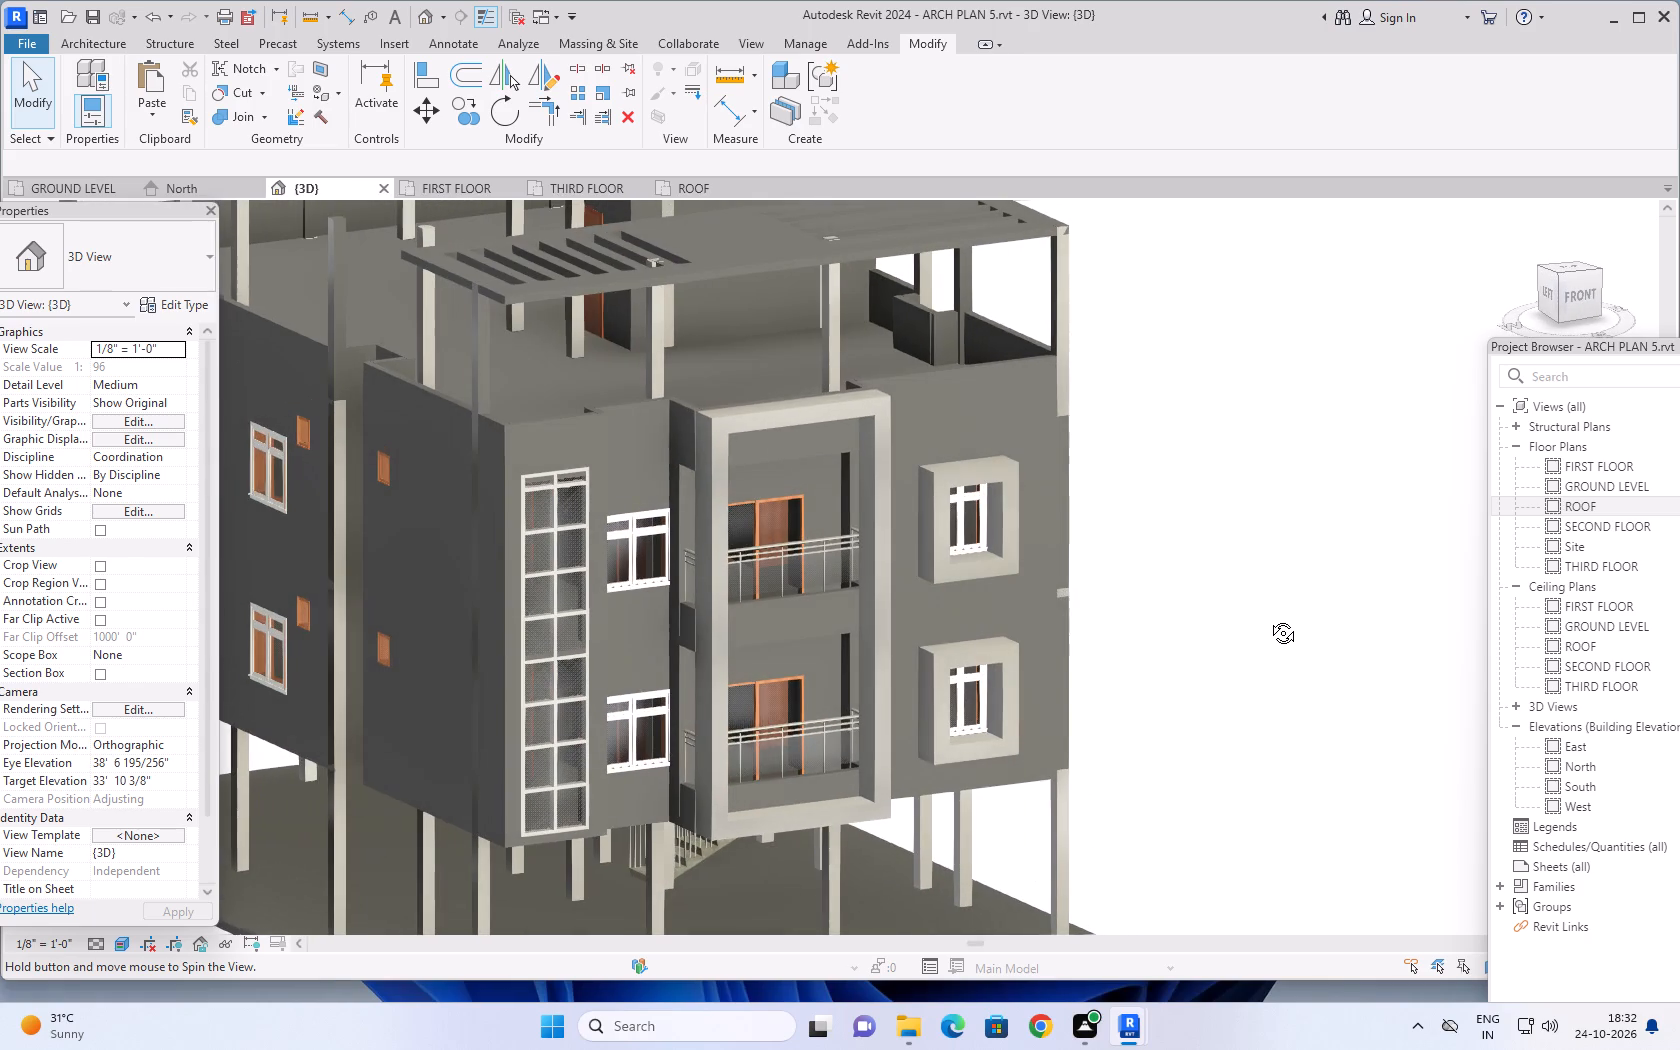
{"action": "middle_click_drag", "start_coordinate": [1268, 618], "coordinate": [1209, 633], "text": "shift"}
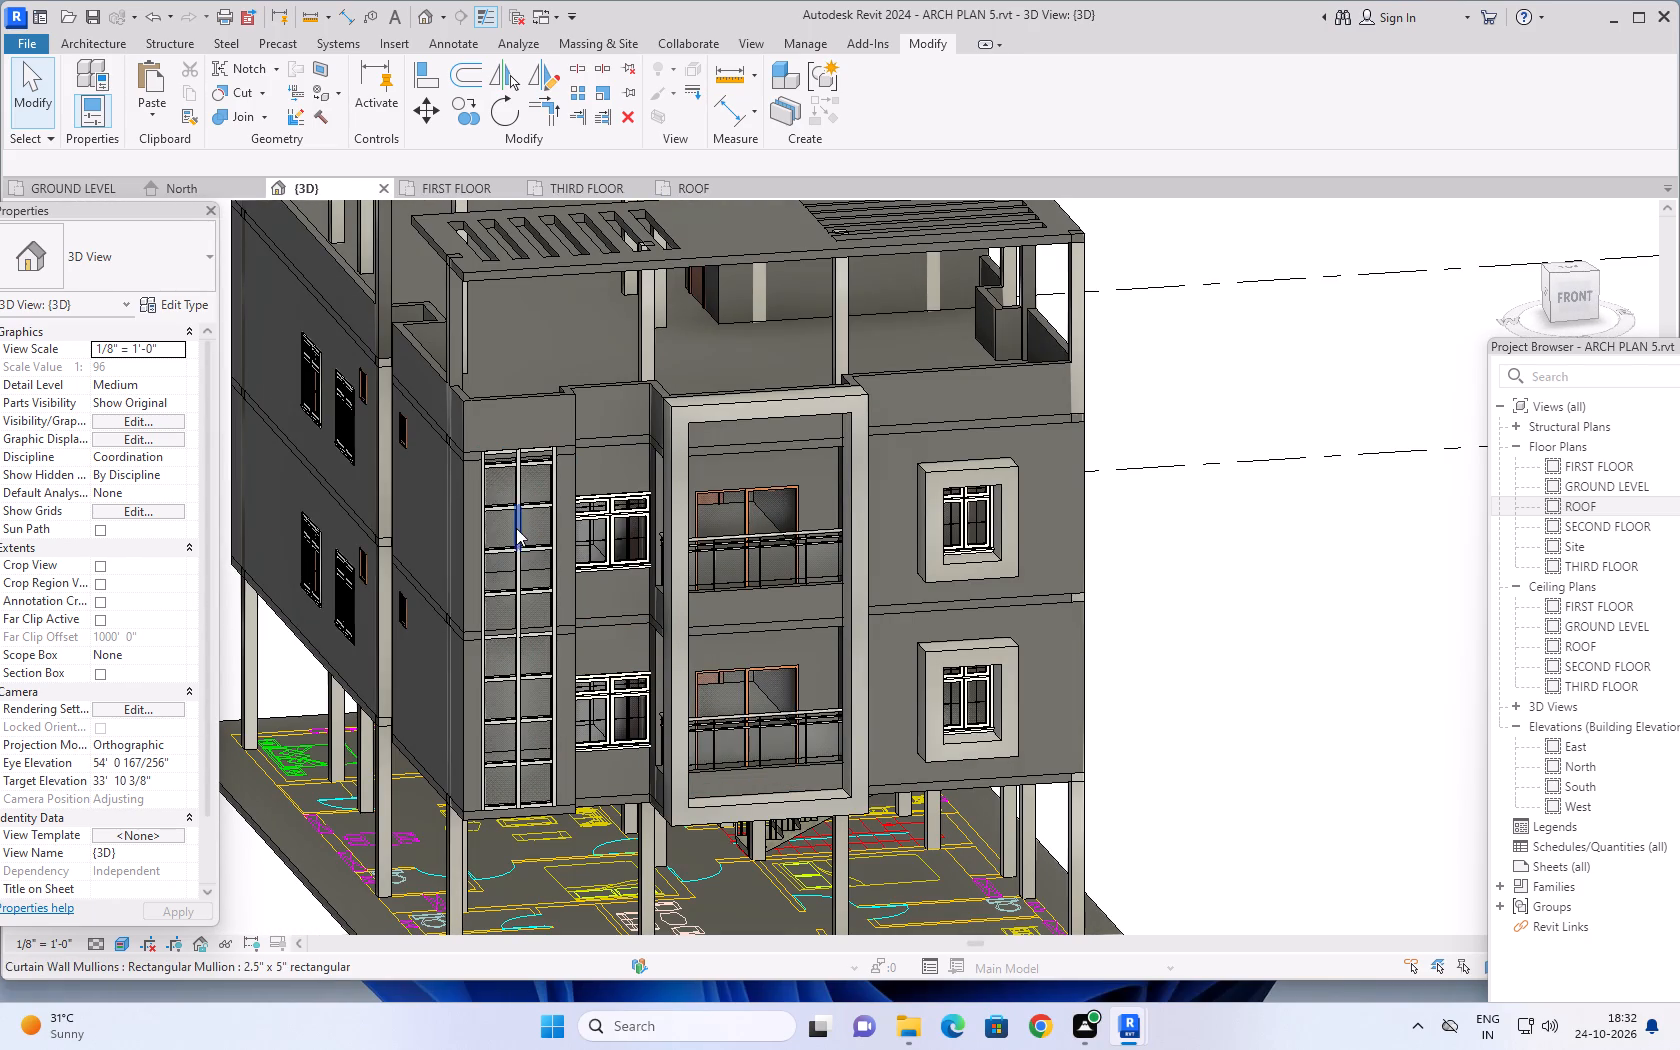
{"action": "middle_click_drag", "start_coordinate": [520, 596], "coordinate": [496, 569], "text": "shift"}
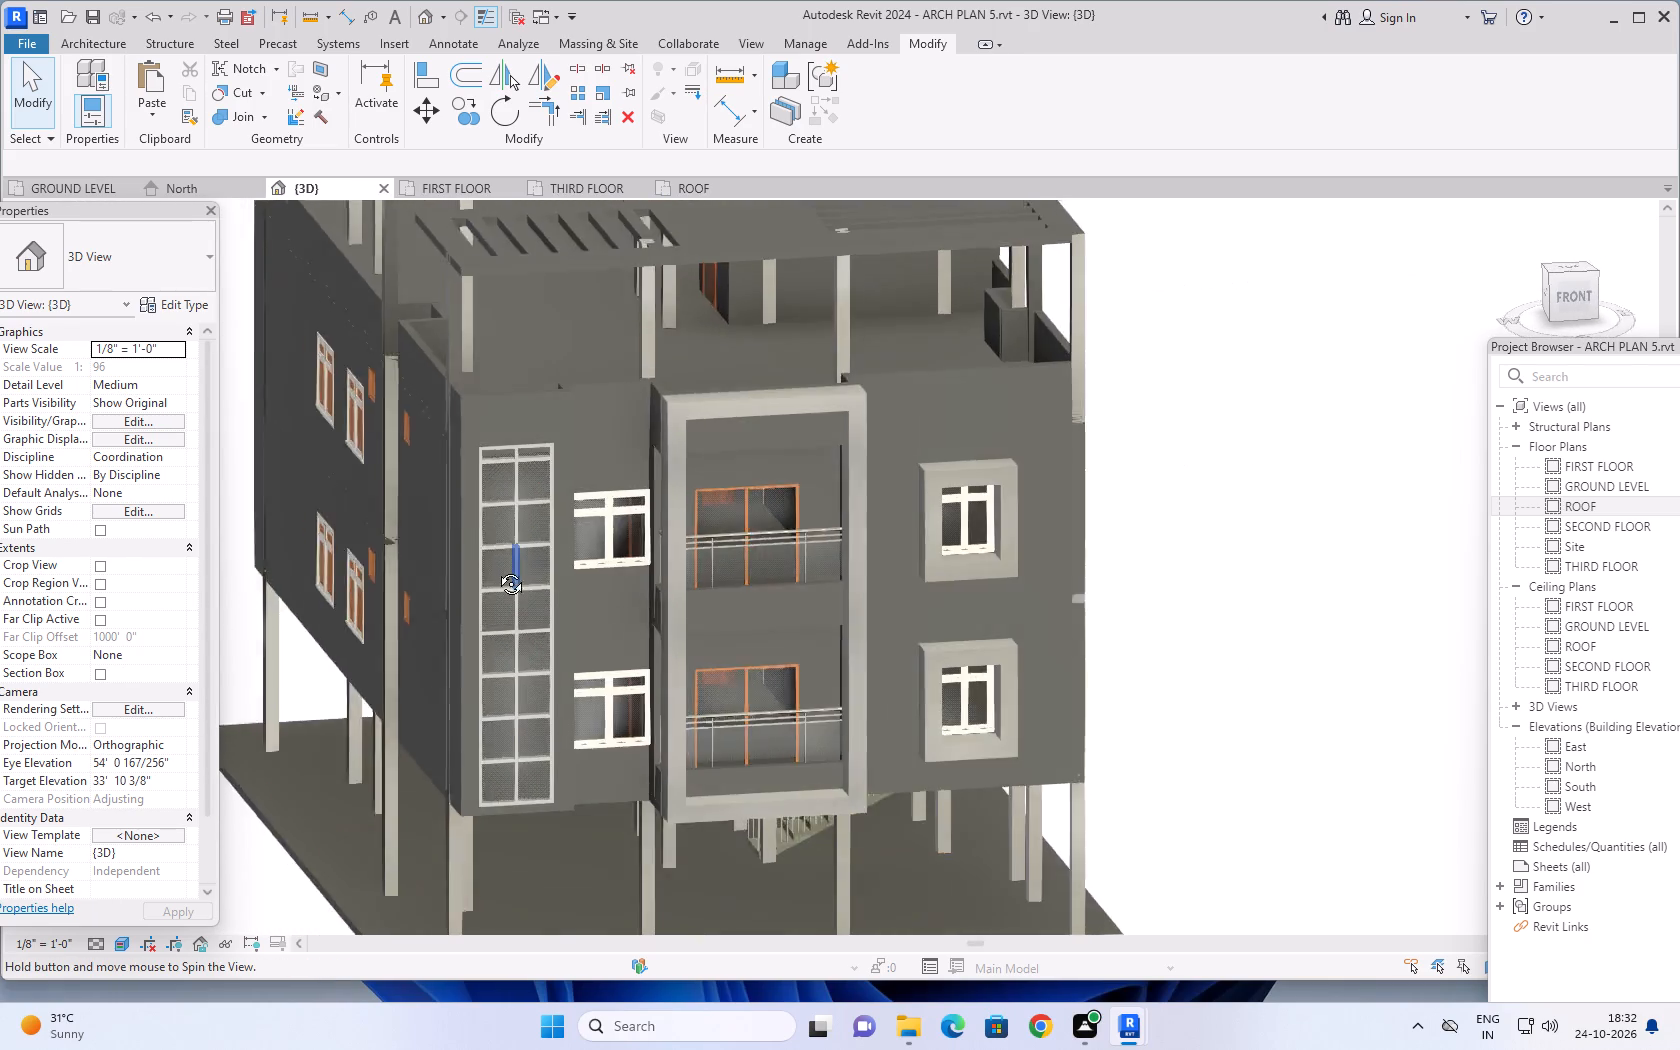
Set both the vertical and horizontal grid spacing of the Storefront 2 curtain wall type to 3' 6".
{"action": "middle_click_drag", "start_coordinate": [496, 569], "coordinate": [492, 532], "text": "shift"}
{"action": "key", "text": "Escape"}
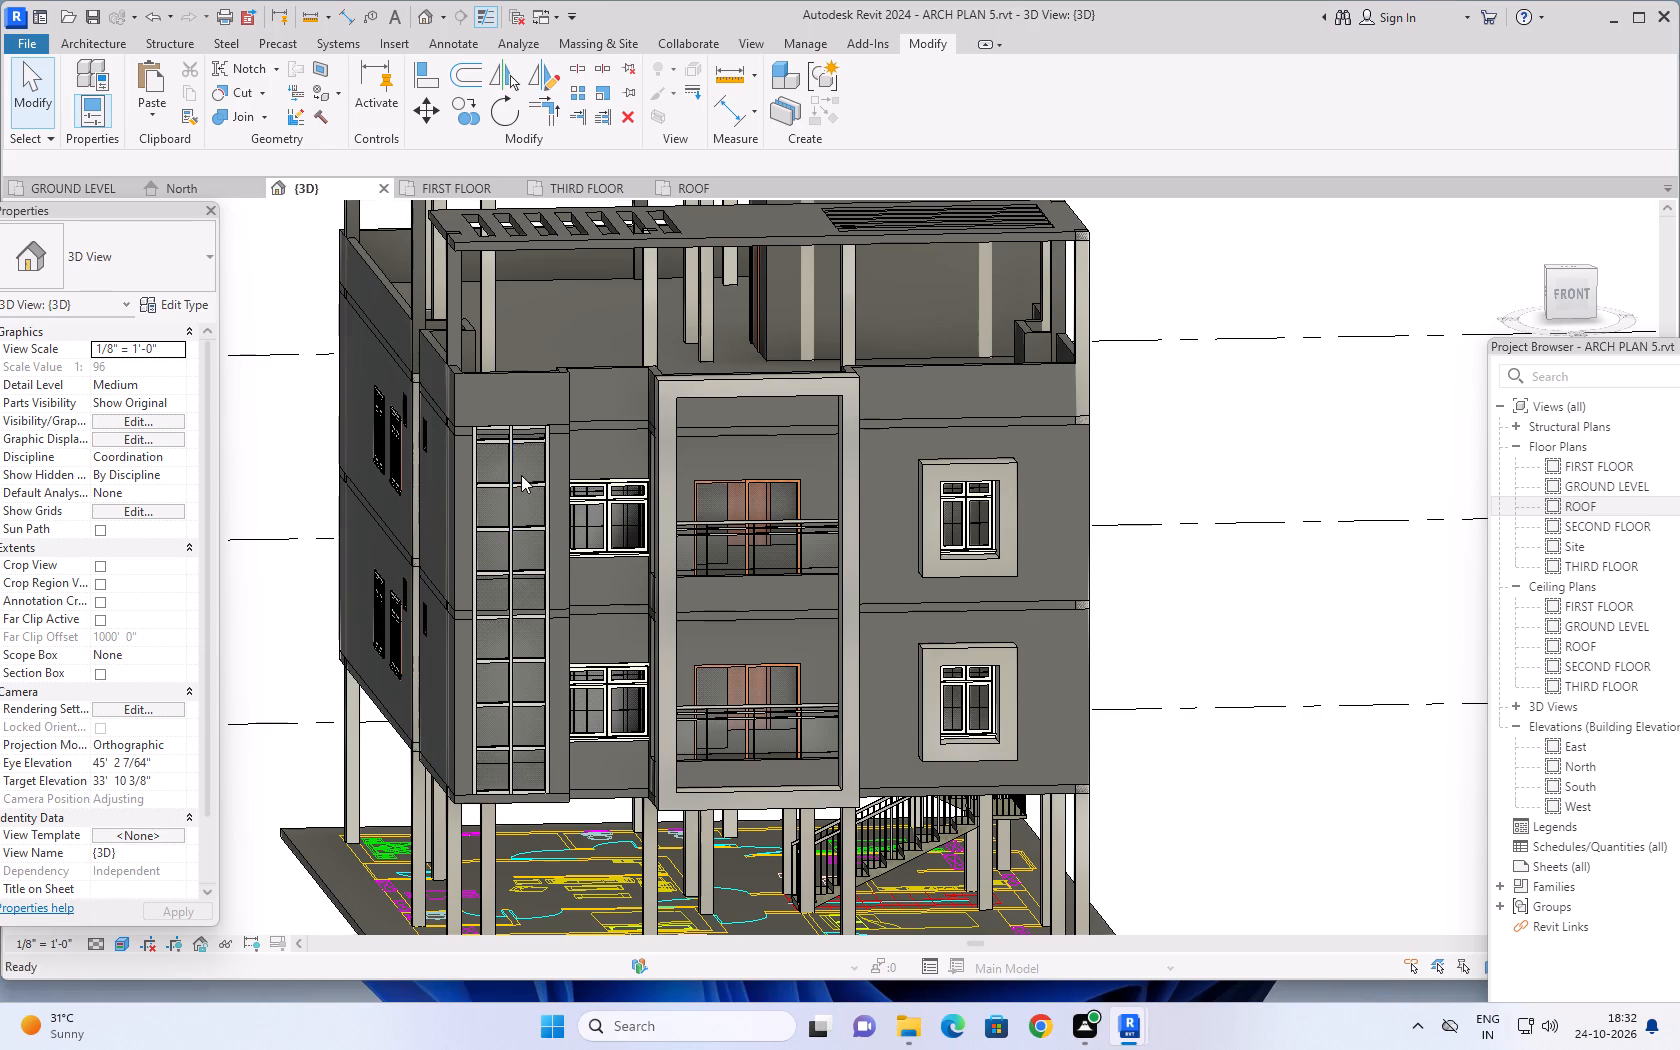
{"action": "left_click", "coordinate": [530, 458]}
{"action": "left_click", "coordinate": [178, 305]}
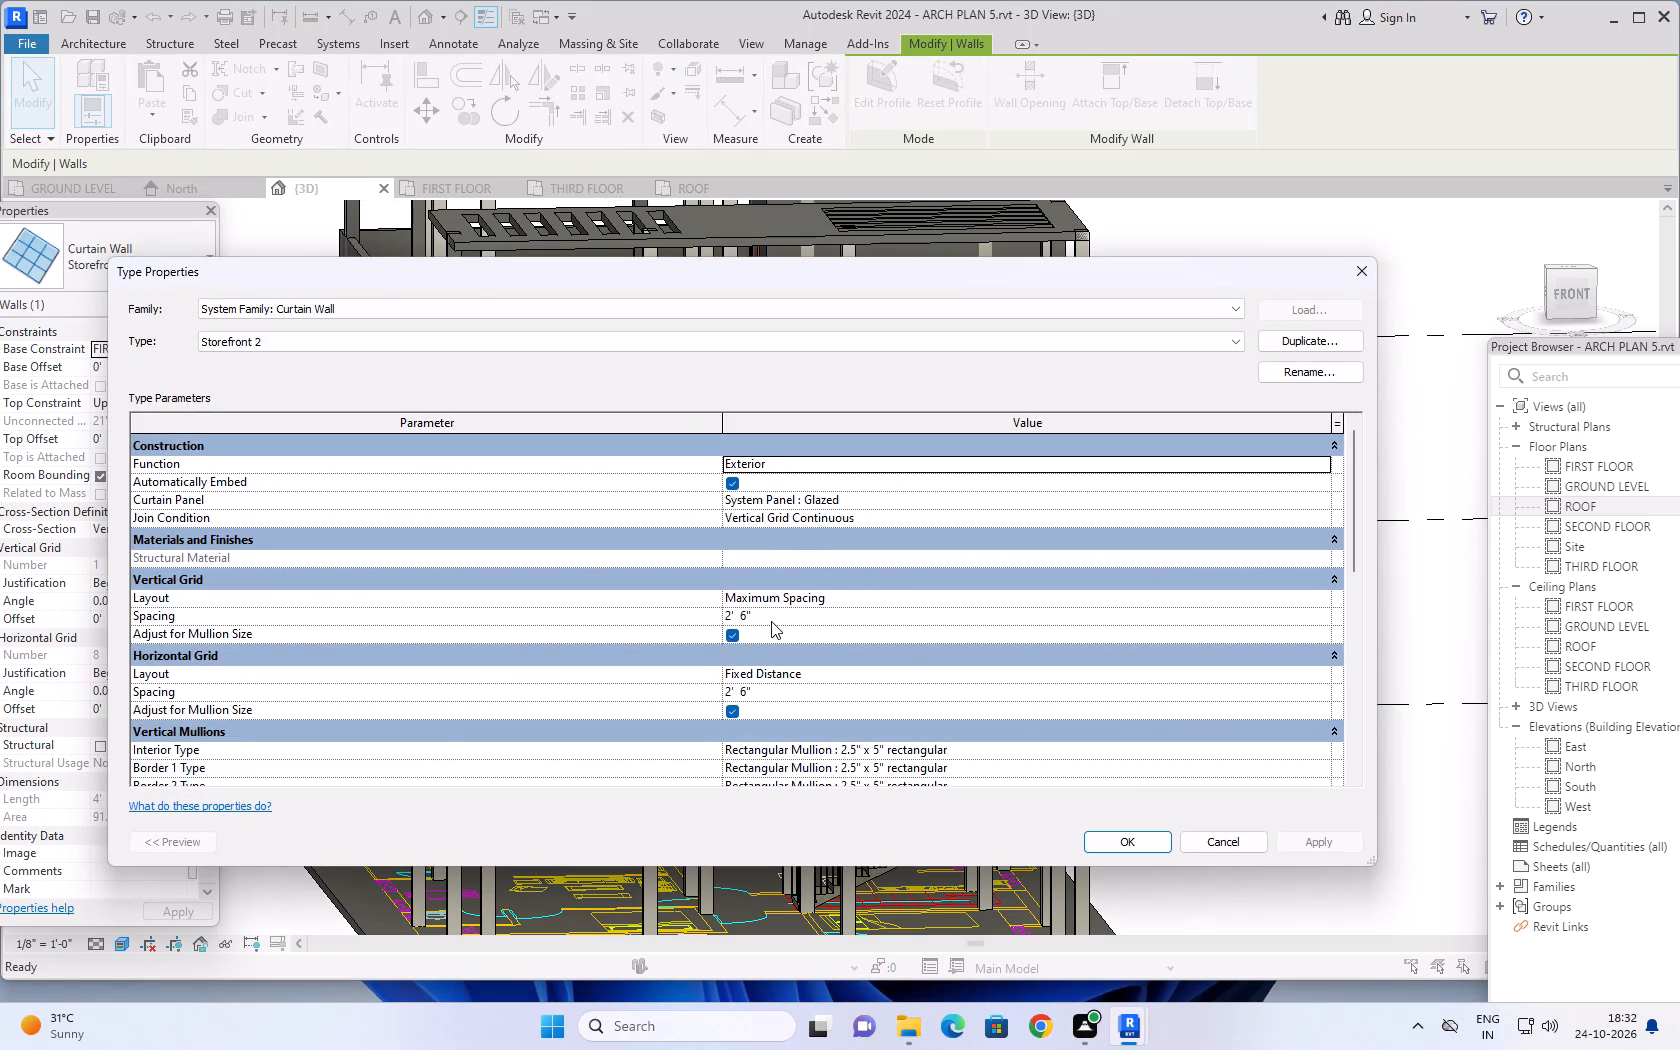
{"action": "scroll", "coordinate": [771, 621], "scroll_direction": "up", "scroll_amount": 1}
{"action": "scroll", "coordinate": [769, 621], "scroll_direction": "down", "scroll_amount": 1}
{"action": "left_click", "coordinate": [768, 577]}
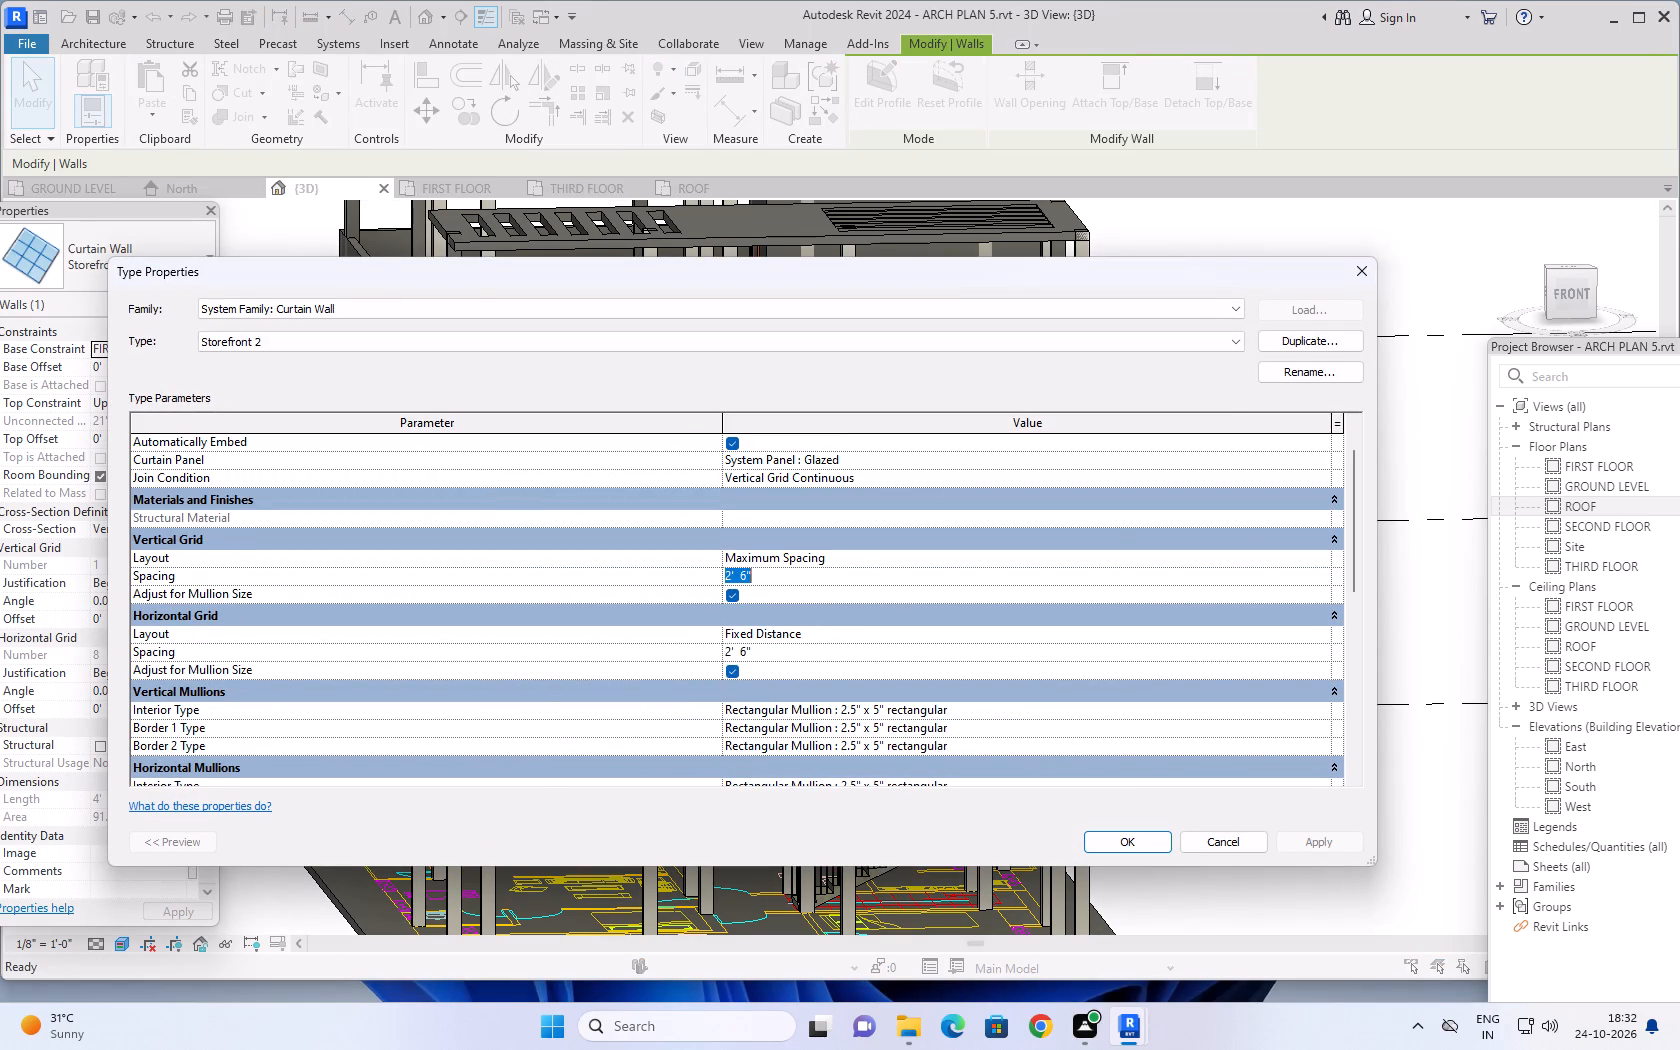
{"action": "key", "text": "3"}
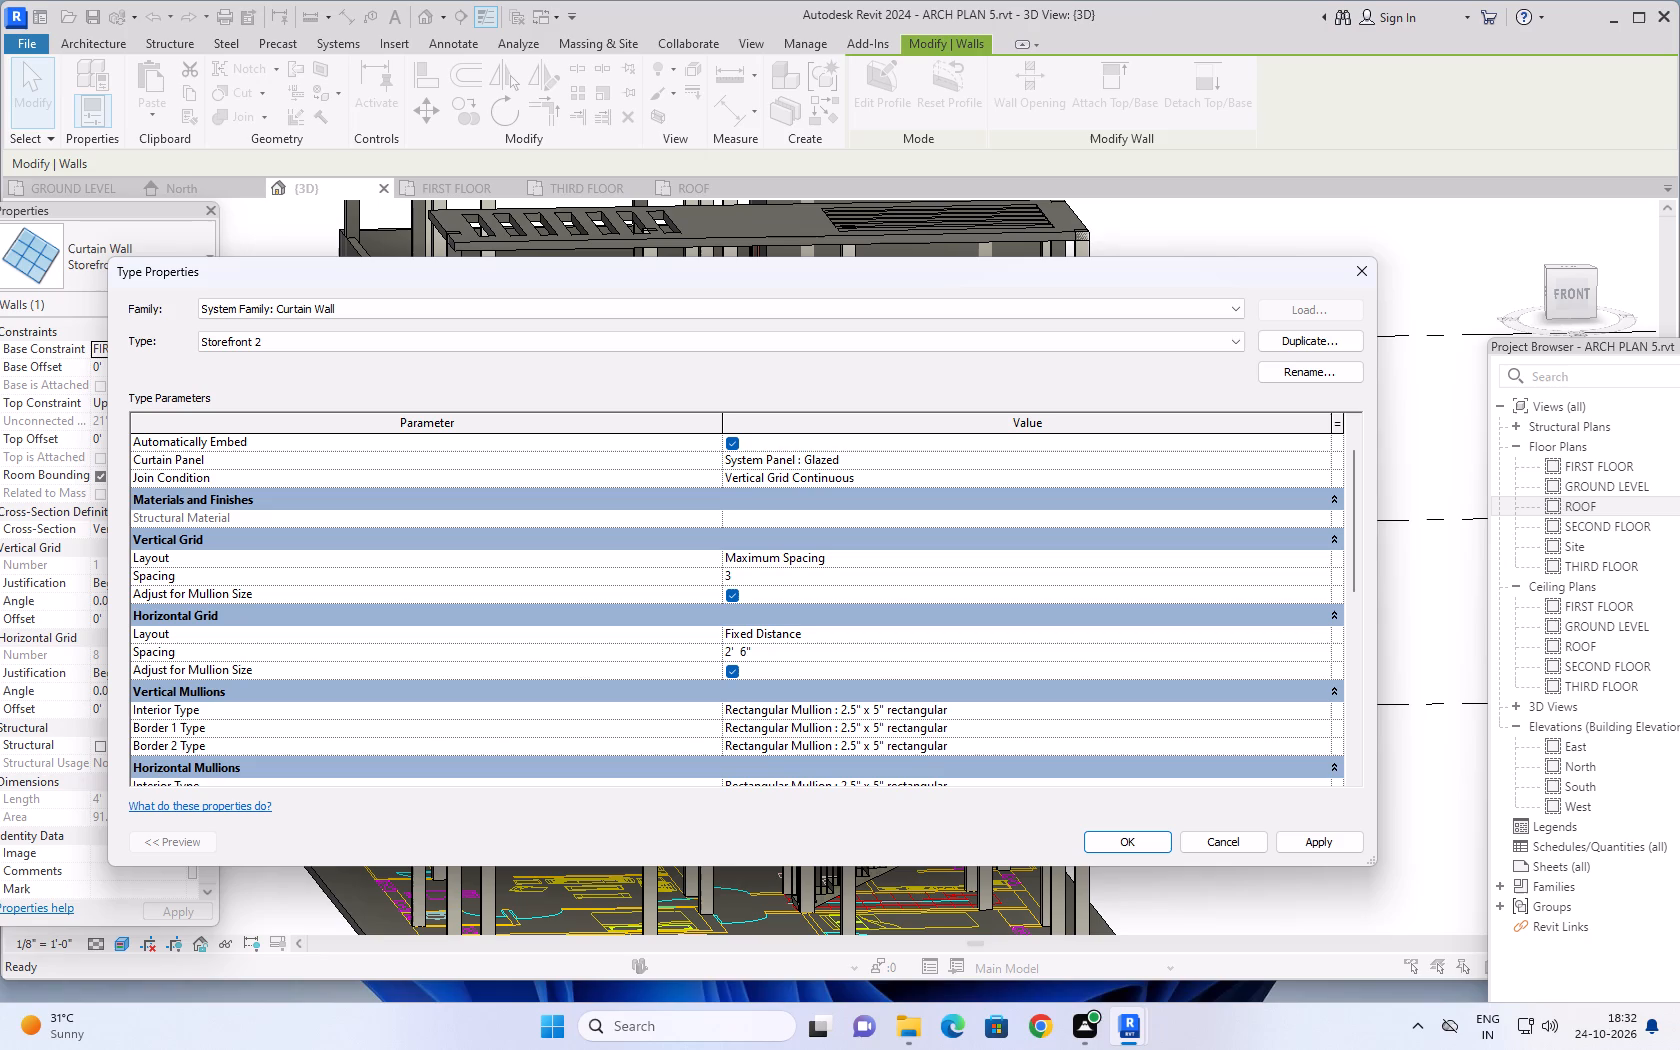
{"action": "type", "text": ".5'"}
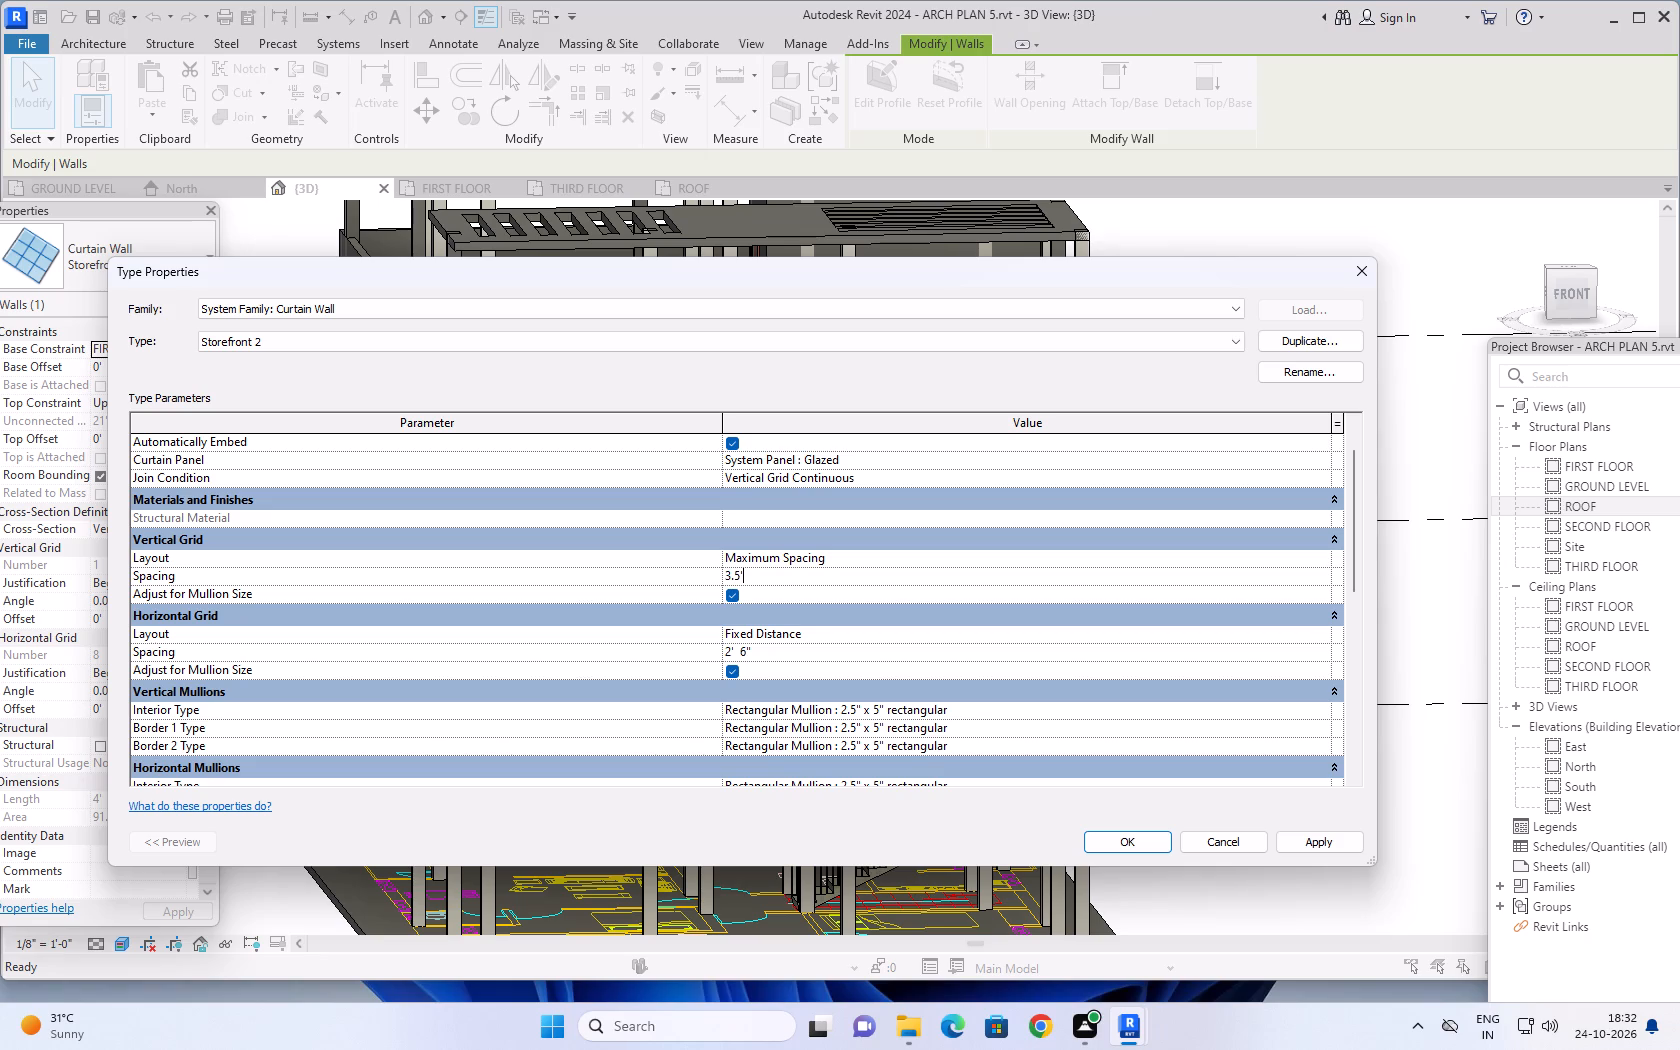
{"action": "left_click", "coordinate": [767, 655]}
{"action": "type", "text": "3.5'"}
{"action": "key", "text": "Return"}
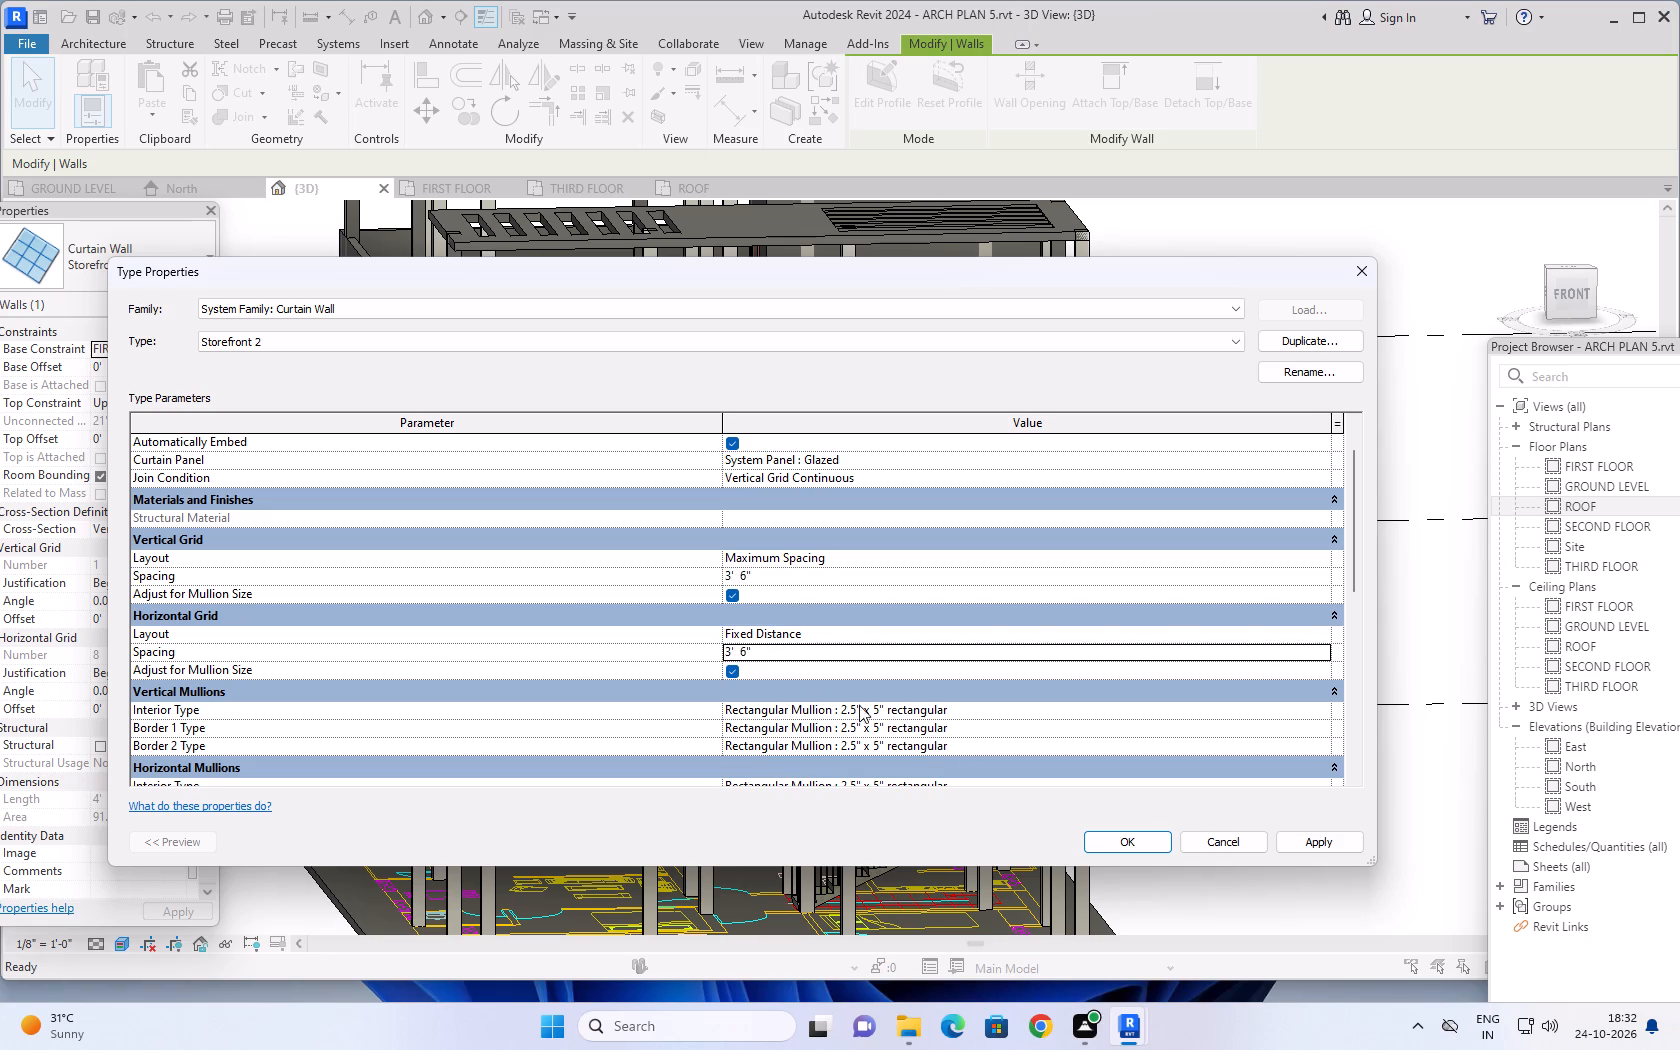
{"action": "left_click", "coordinate": [1311, 842]}
{"action": "left_click", "coordinate": [1146, 845]}
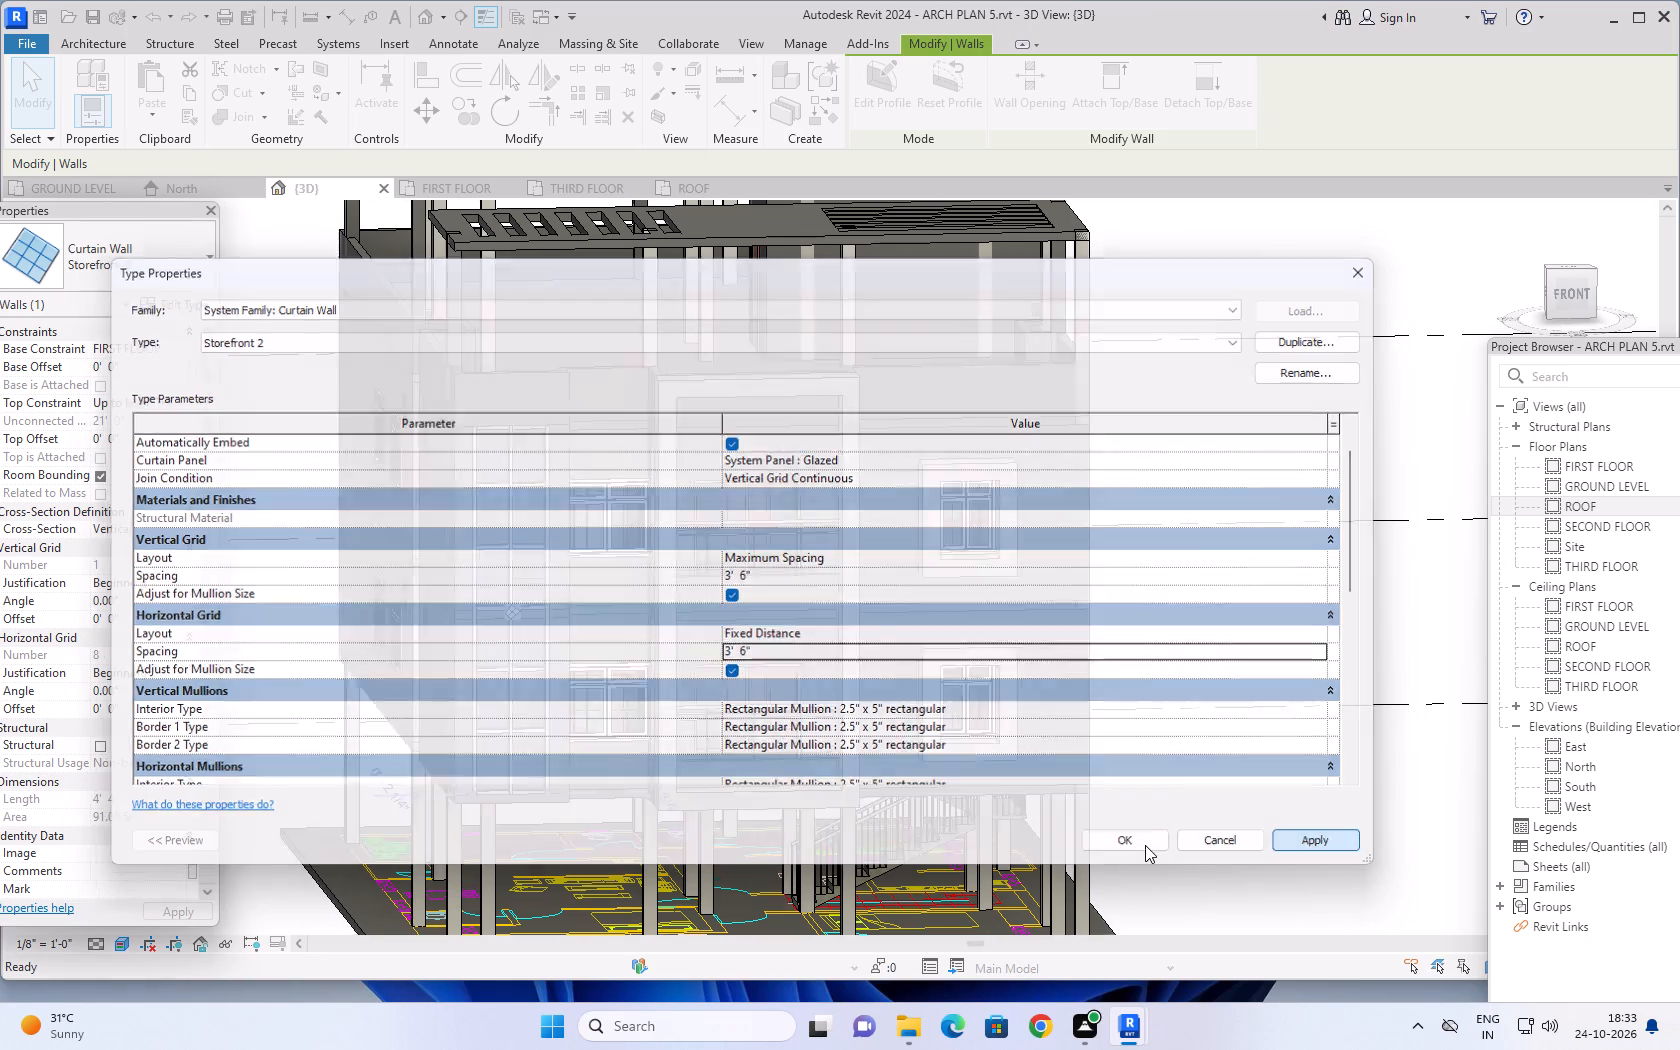
{"action": "key", "text": "Escape"}
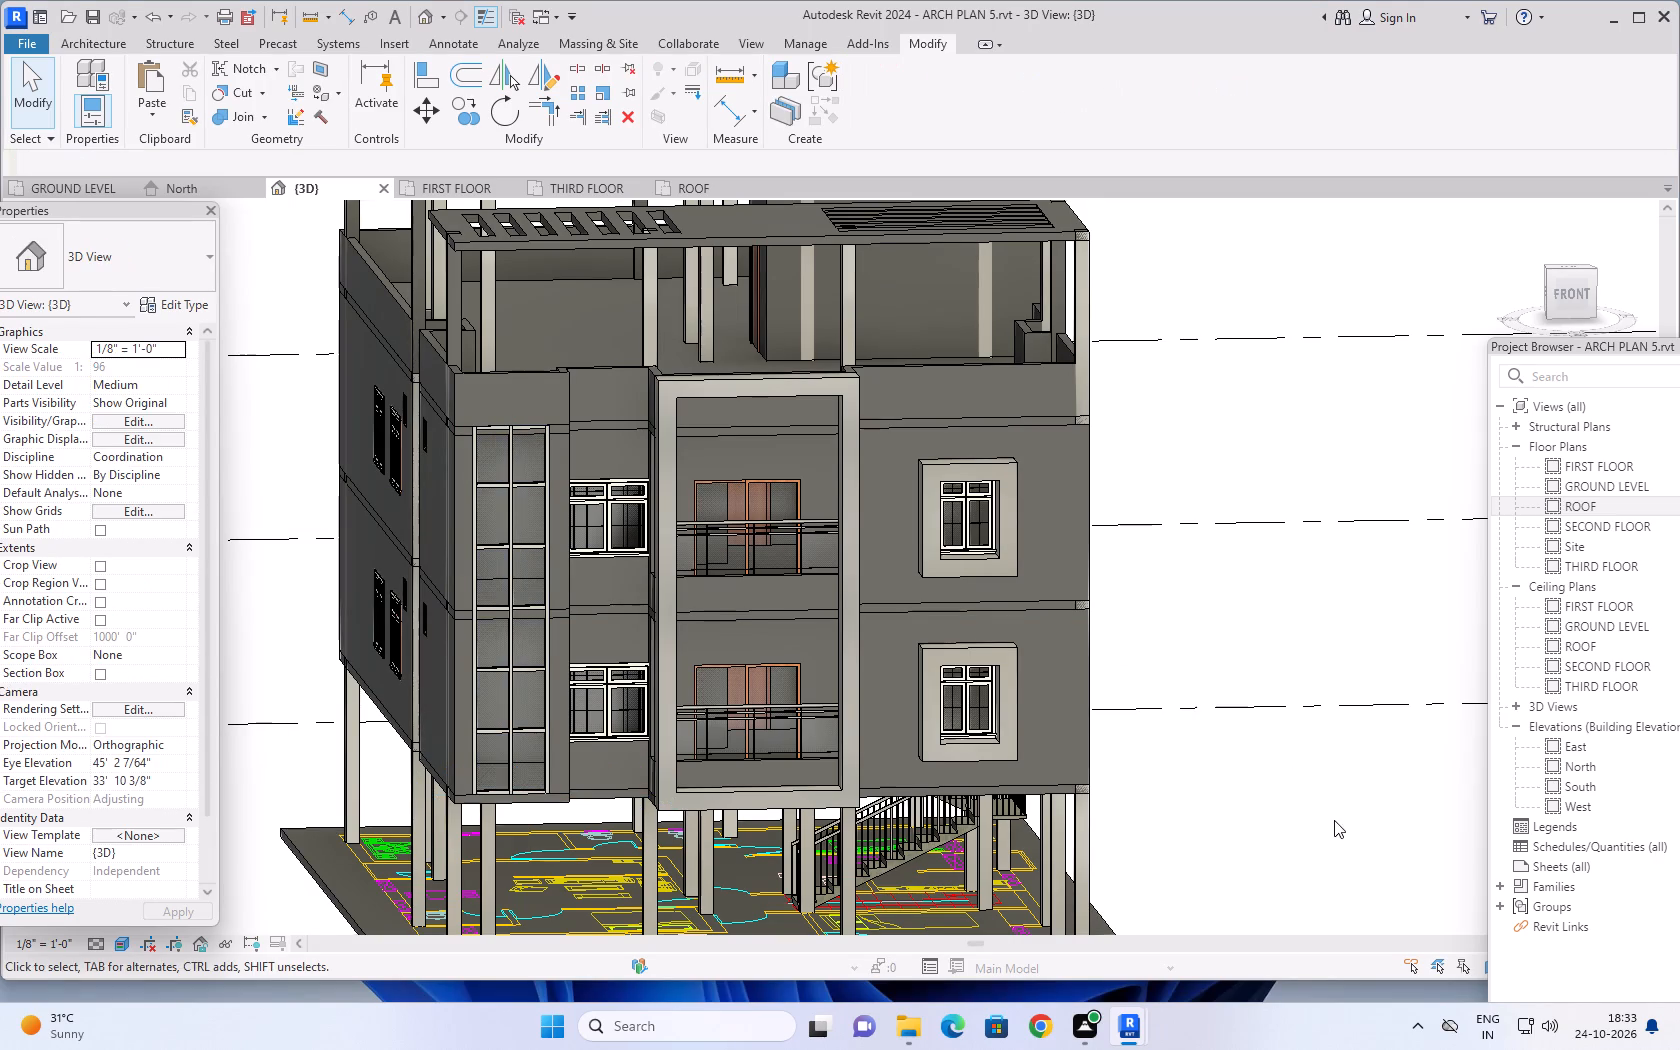
Examine the curtain wall's grid, the window surrounds and the whole building from the front, the side and above.
{"action": "middle_click_drag", "start_coordinate": [1324, 817], "coordinate": [1279, 770]}
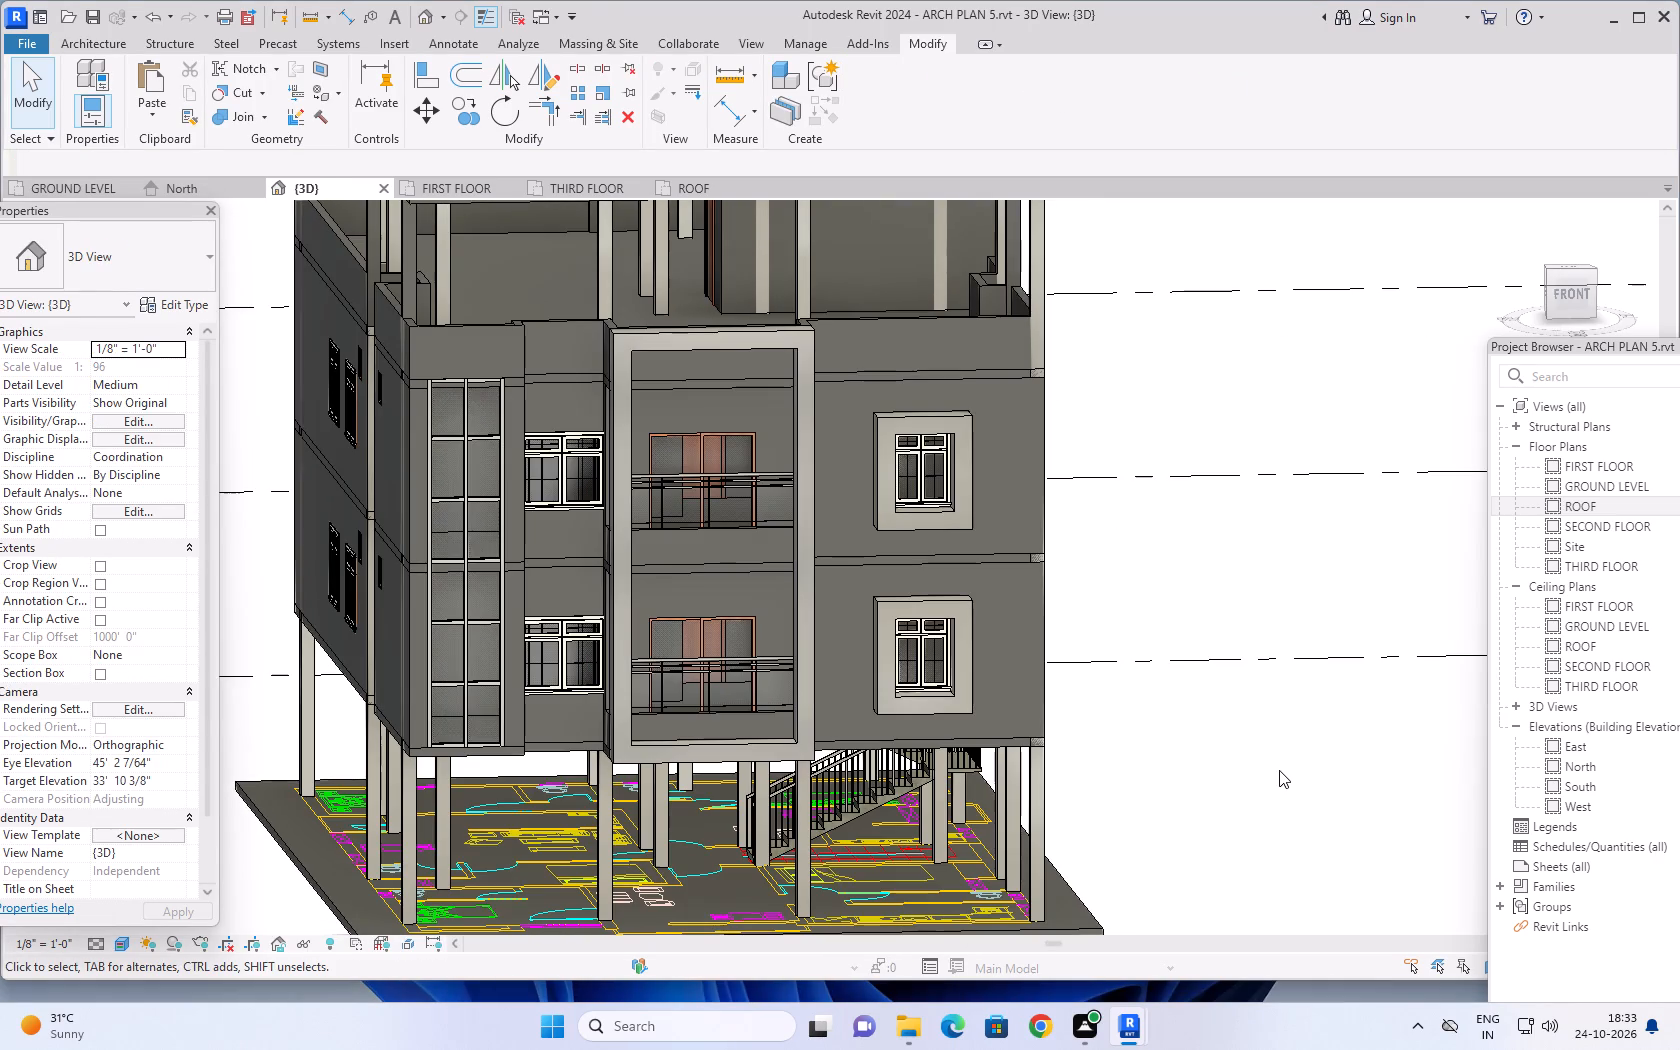
{"action": "middle_click_drag", "start_coordinate": [1279, 770], "coordinate": [1250, 705], "text": "shift"}
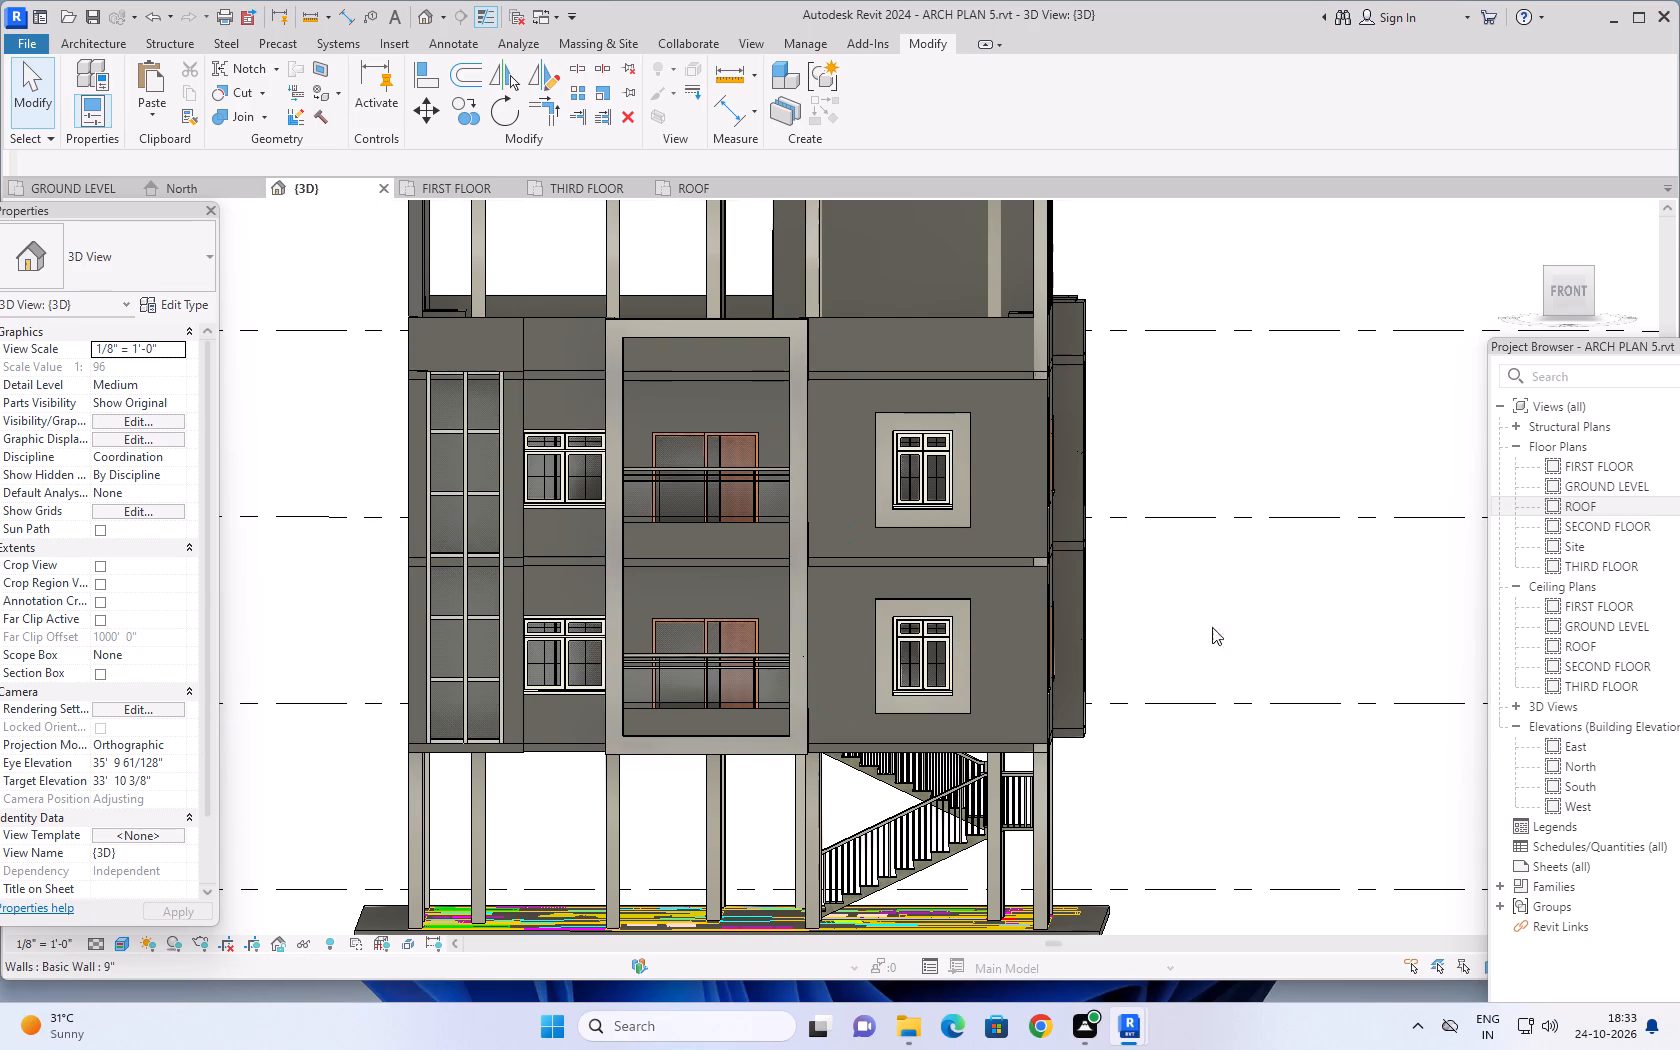
{"action": "middle_click_drag", "start_coordinate": [1219, 612], "coordinate": [1355, 650], "text": "shift"}
{"action": "middle_click_drag", "start_coordinate": [1255, 684], "coordinate": [1203, 669], "text": "shift"}
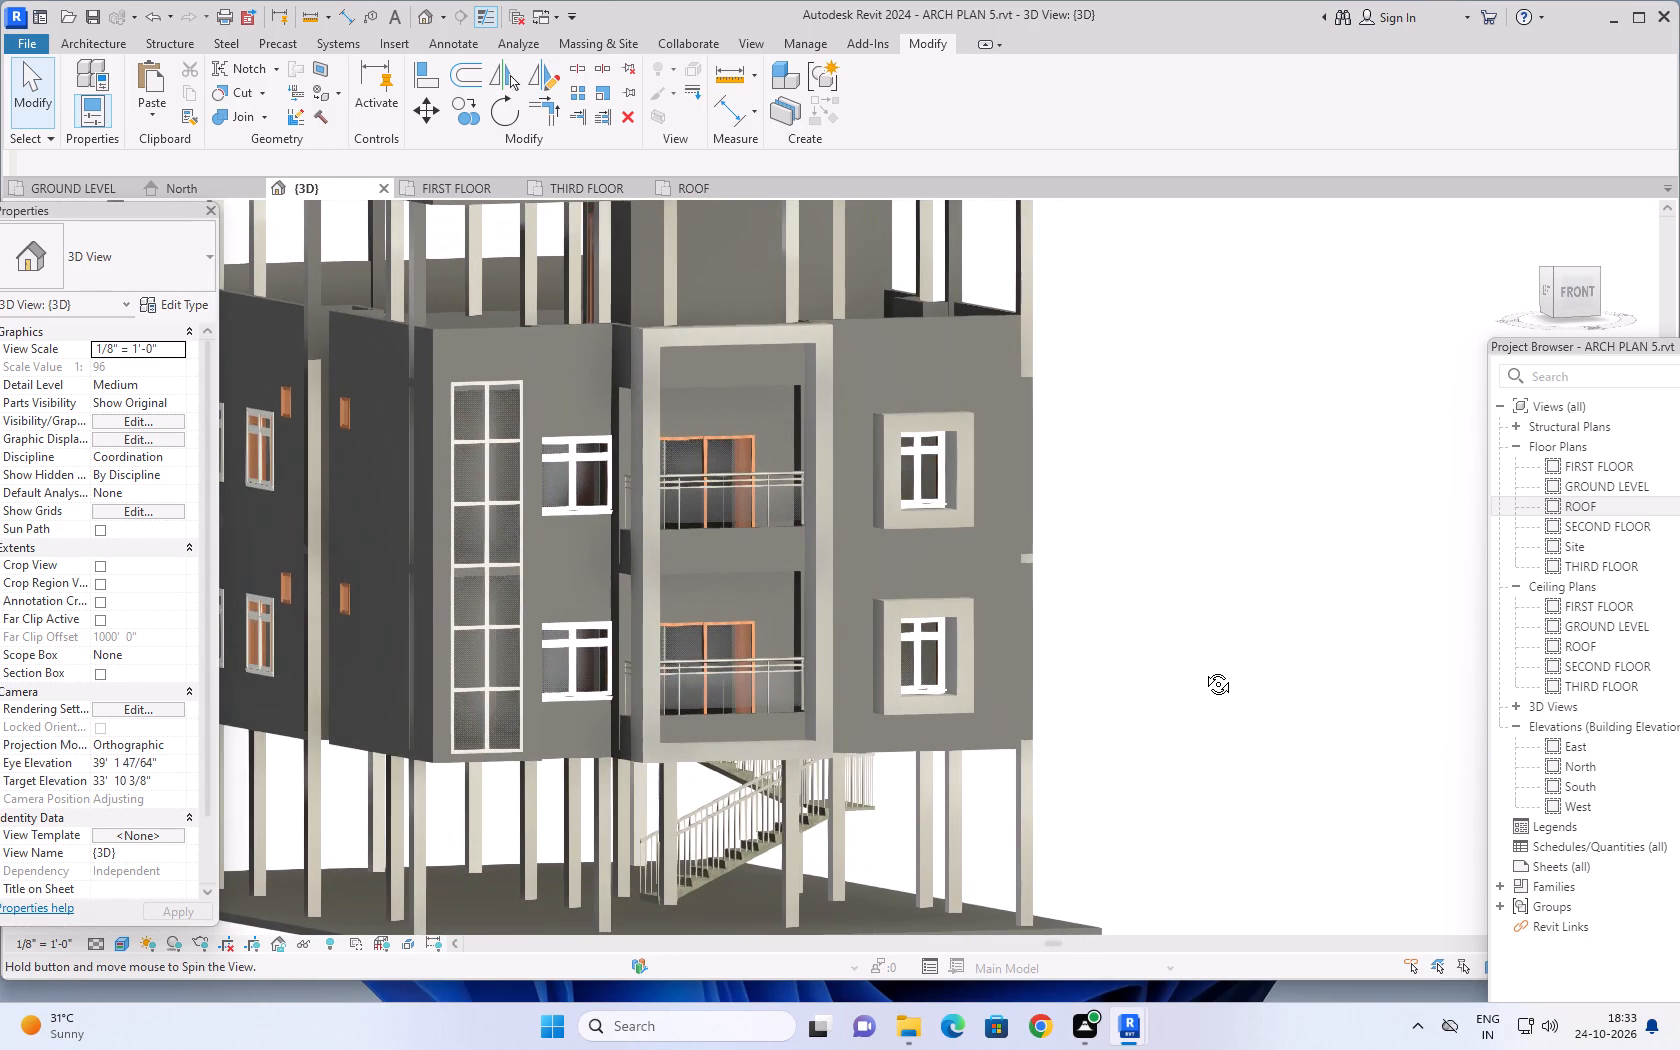
{"action": "middle_click_drag", "start_coordinate": [1203, 669], "coordinate": [1214, 674], "text": "shift"}
{"action": "scroll", "coordinate": [1249, 667], "scroll_direction": "down", "scroll_amount": 2}
{"action": "middle_click_drag", "start_coordinate": [1277, 593], "coordinate": [1272, 633]}
{"action": "scroll", "coordinate": [1277, 594], "scroll_direction": "down", "scroll_amount": 1}
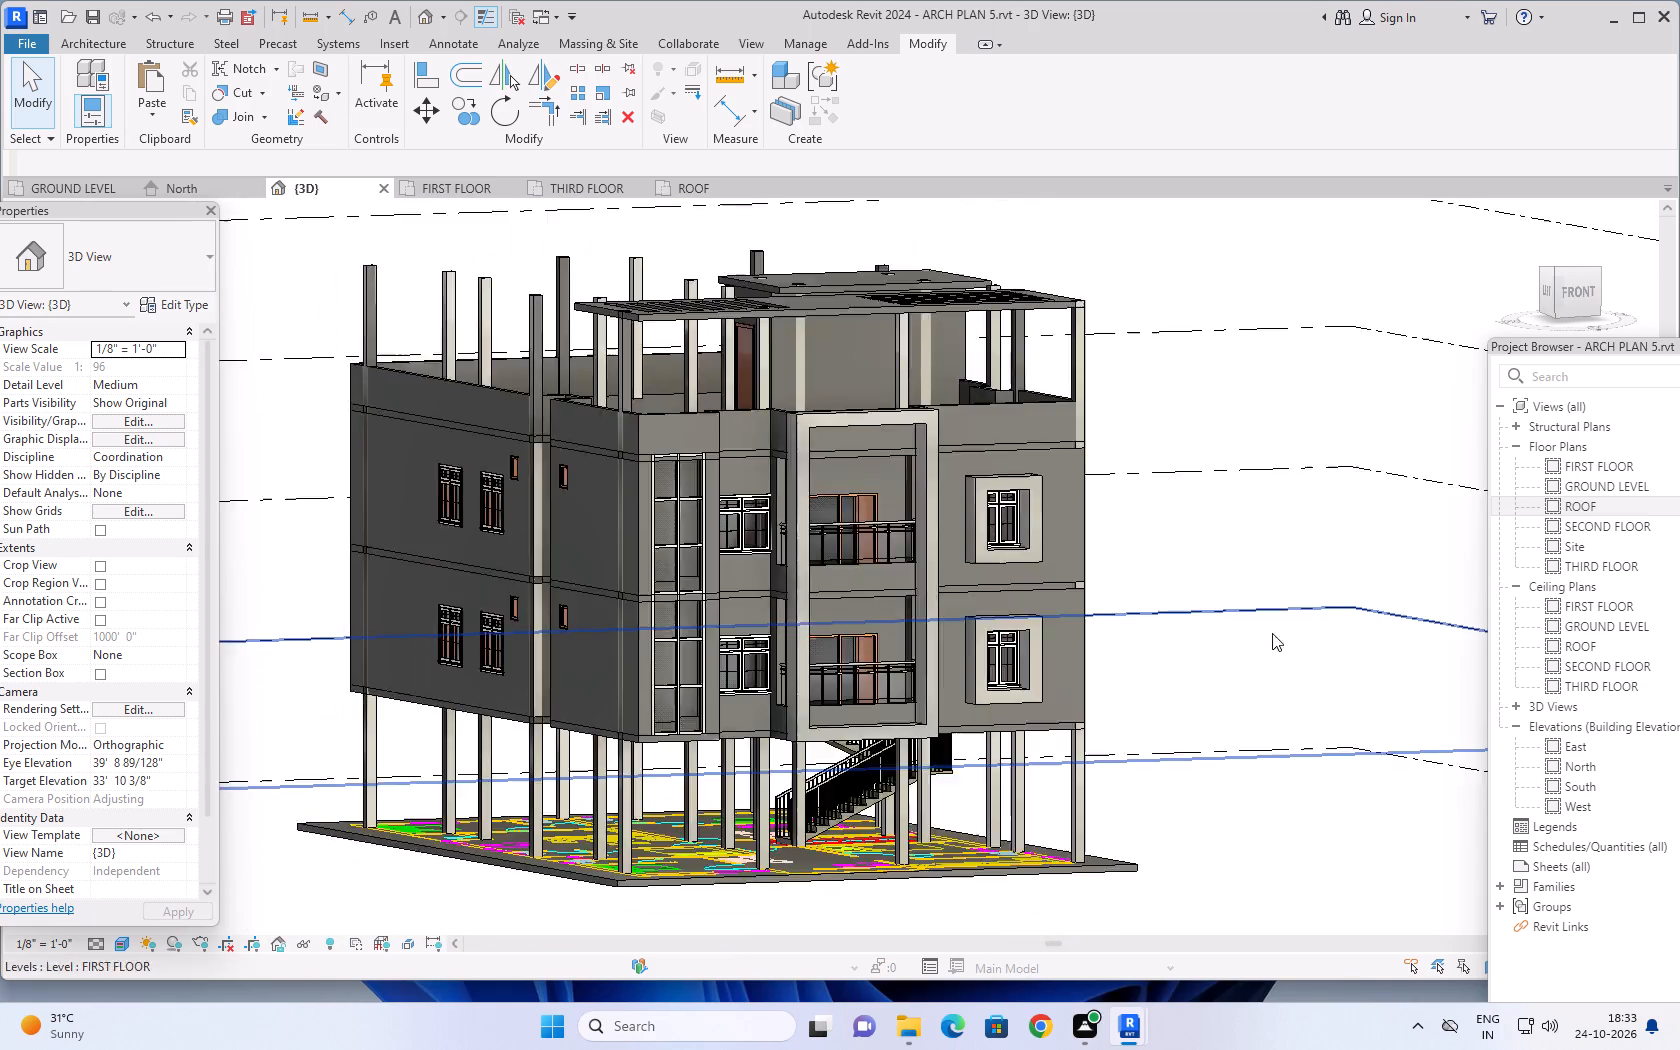
{"action": "middle_click_drag", "start_coordinate": [1272, 633], "coordinate": [1261, 674]}
{"action": "middle_click_drag", "start_coordinate": [1261, 674], "coordinate": [1365, 740], "text": "shift"}
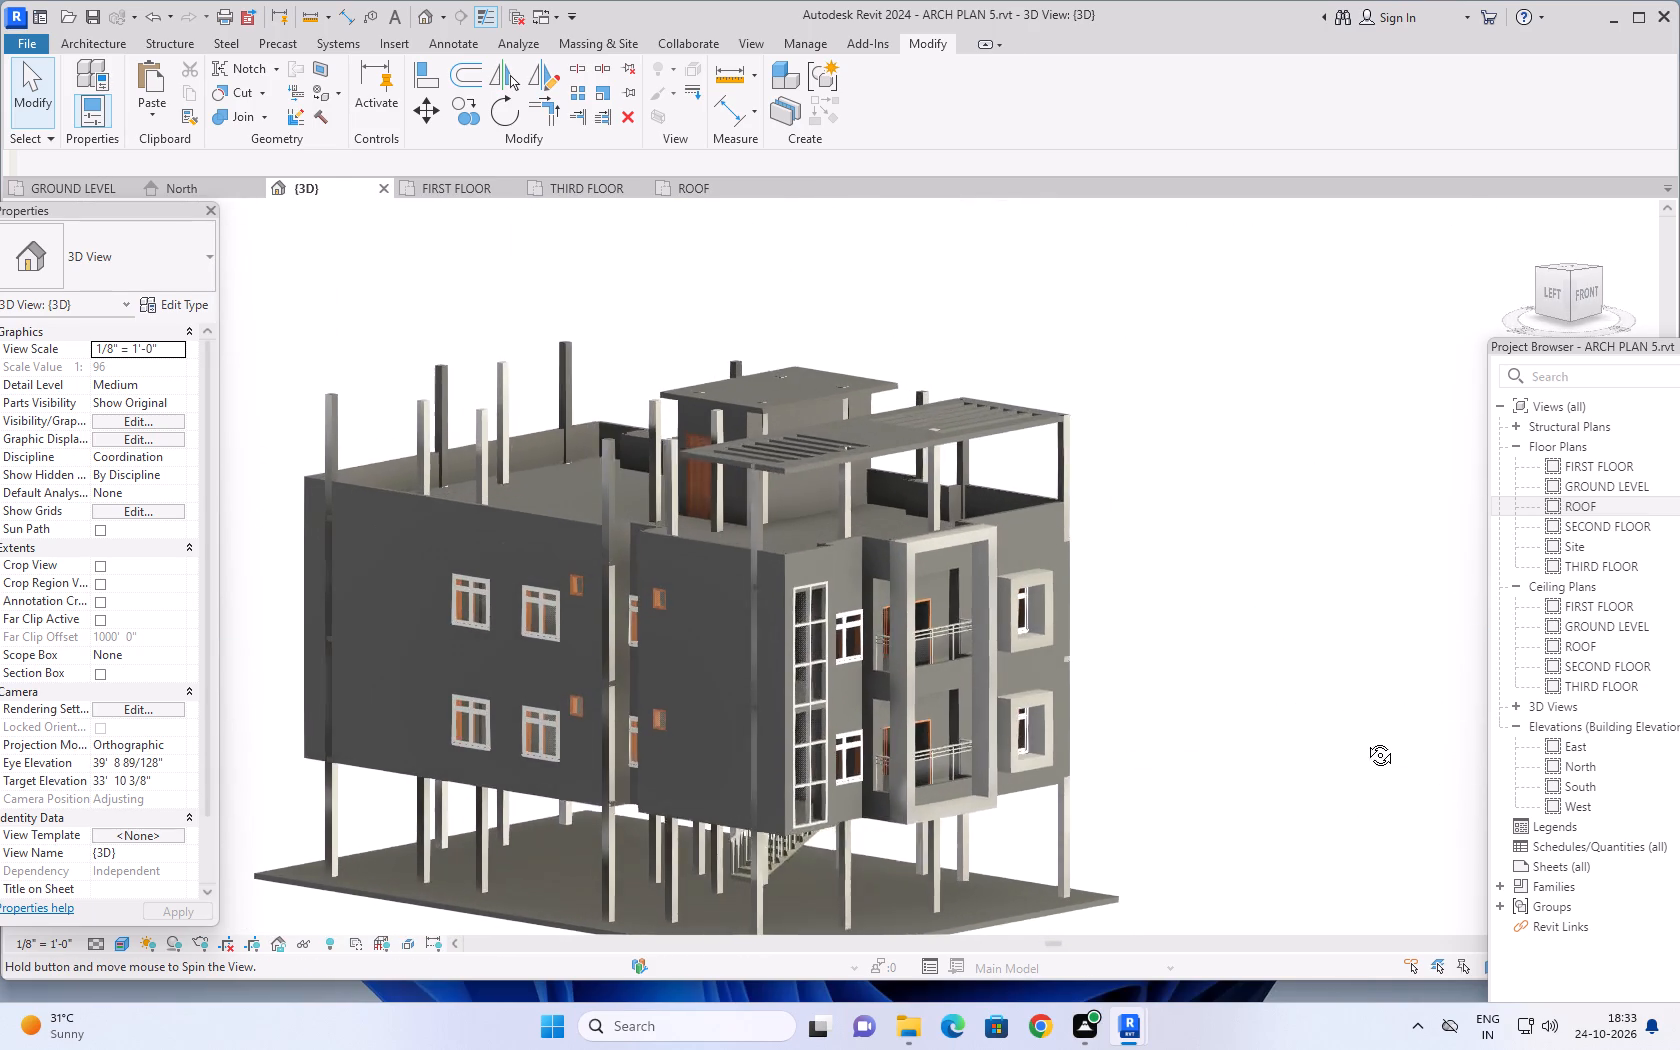
{"action": "middle_click_drag", "start_coordinate": [1365, 740], "coordinate": [1397, 777], "text": "shift"}
{"action": "middle_click_drag", "start_coordinate": [1256, 605], "coordinate": [1247, 642]}
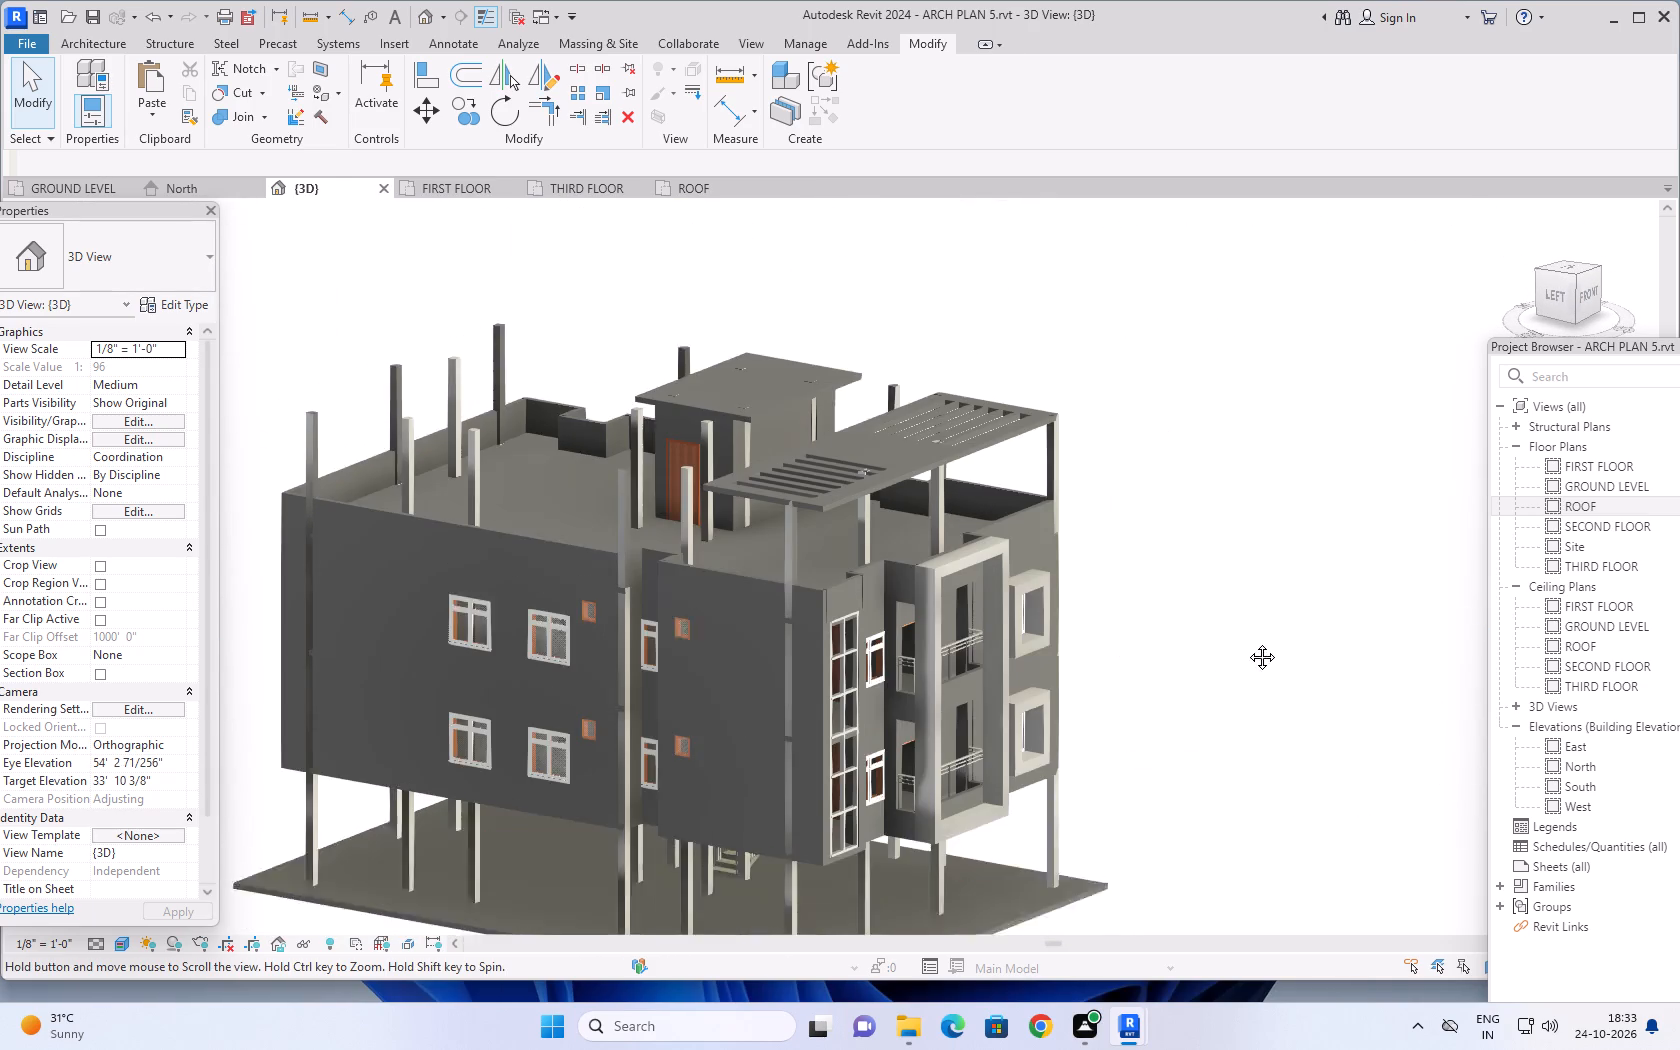
{"action": "middle_click_drag", "start_coordinate": [1247, 642], "coordinate": [1230, 703]}
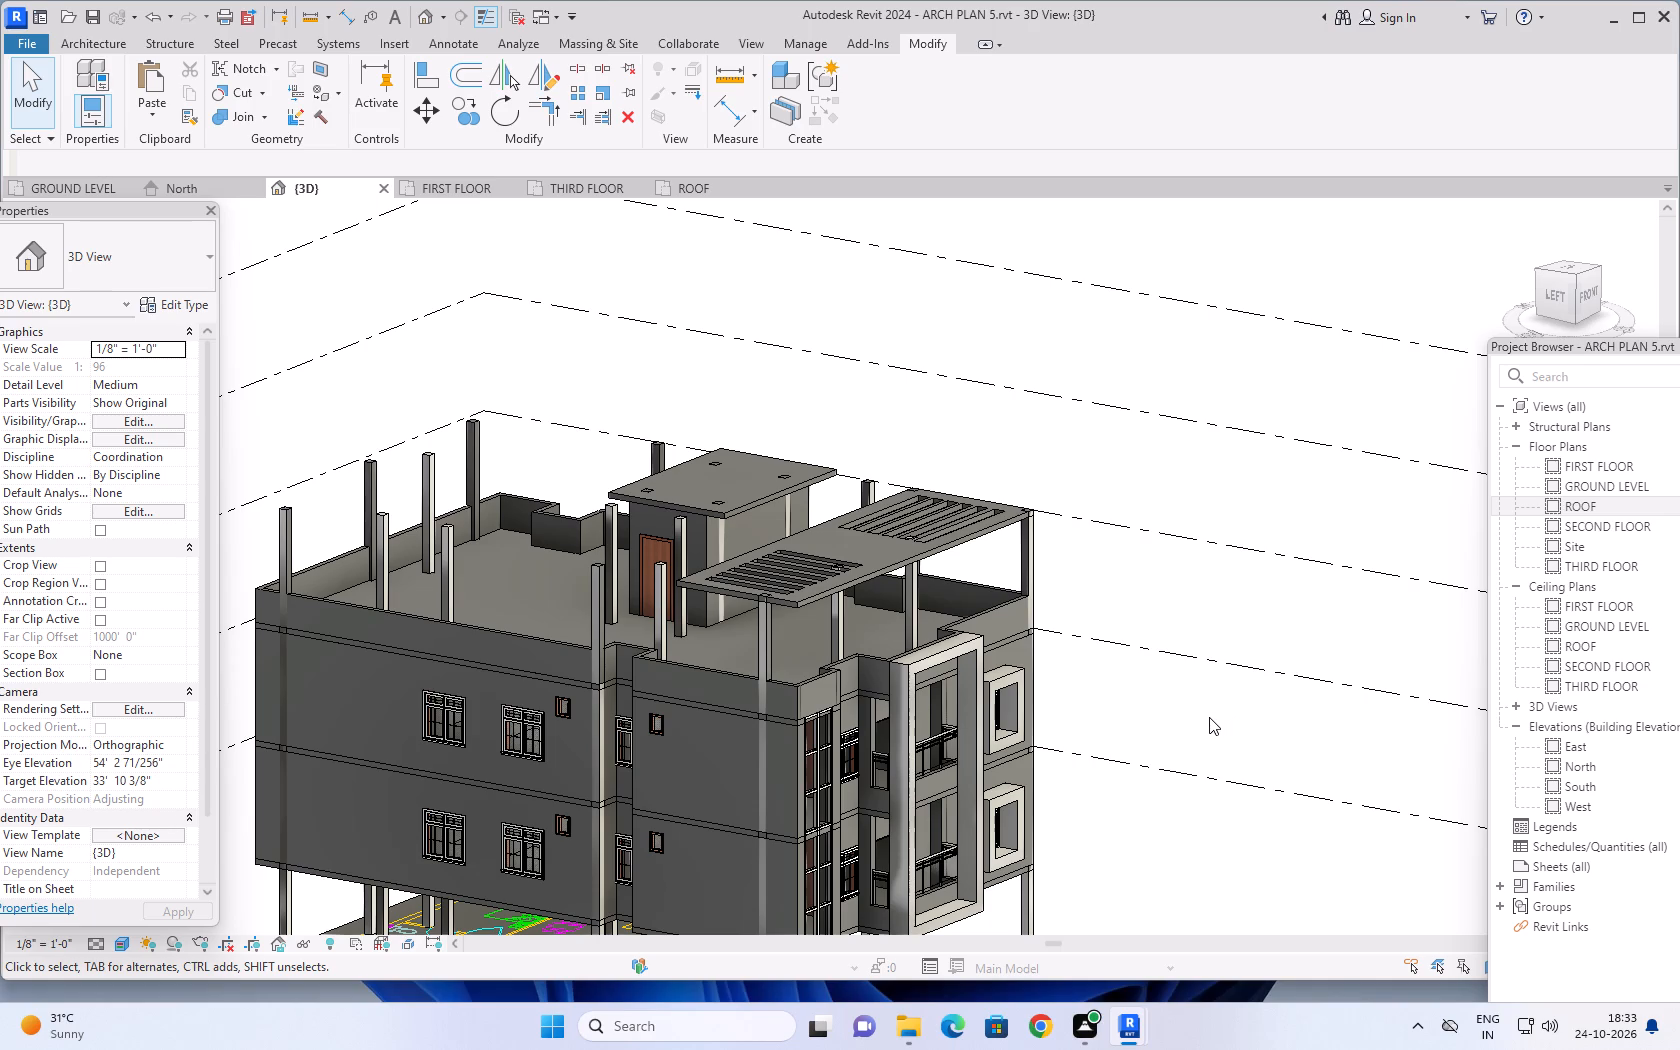
{"action": "middle_click_drag", "start_coordinate": [1152, 731], "coordinate": [1132, 736], "text": "shift"}
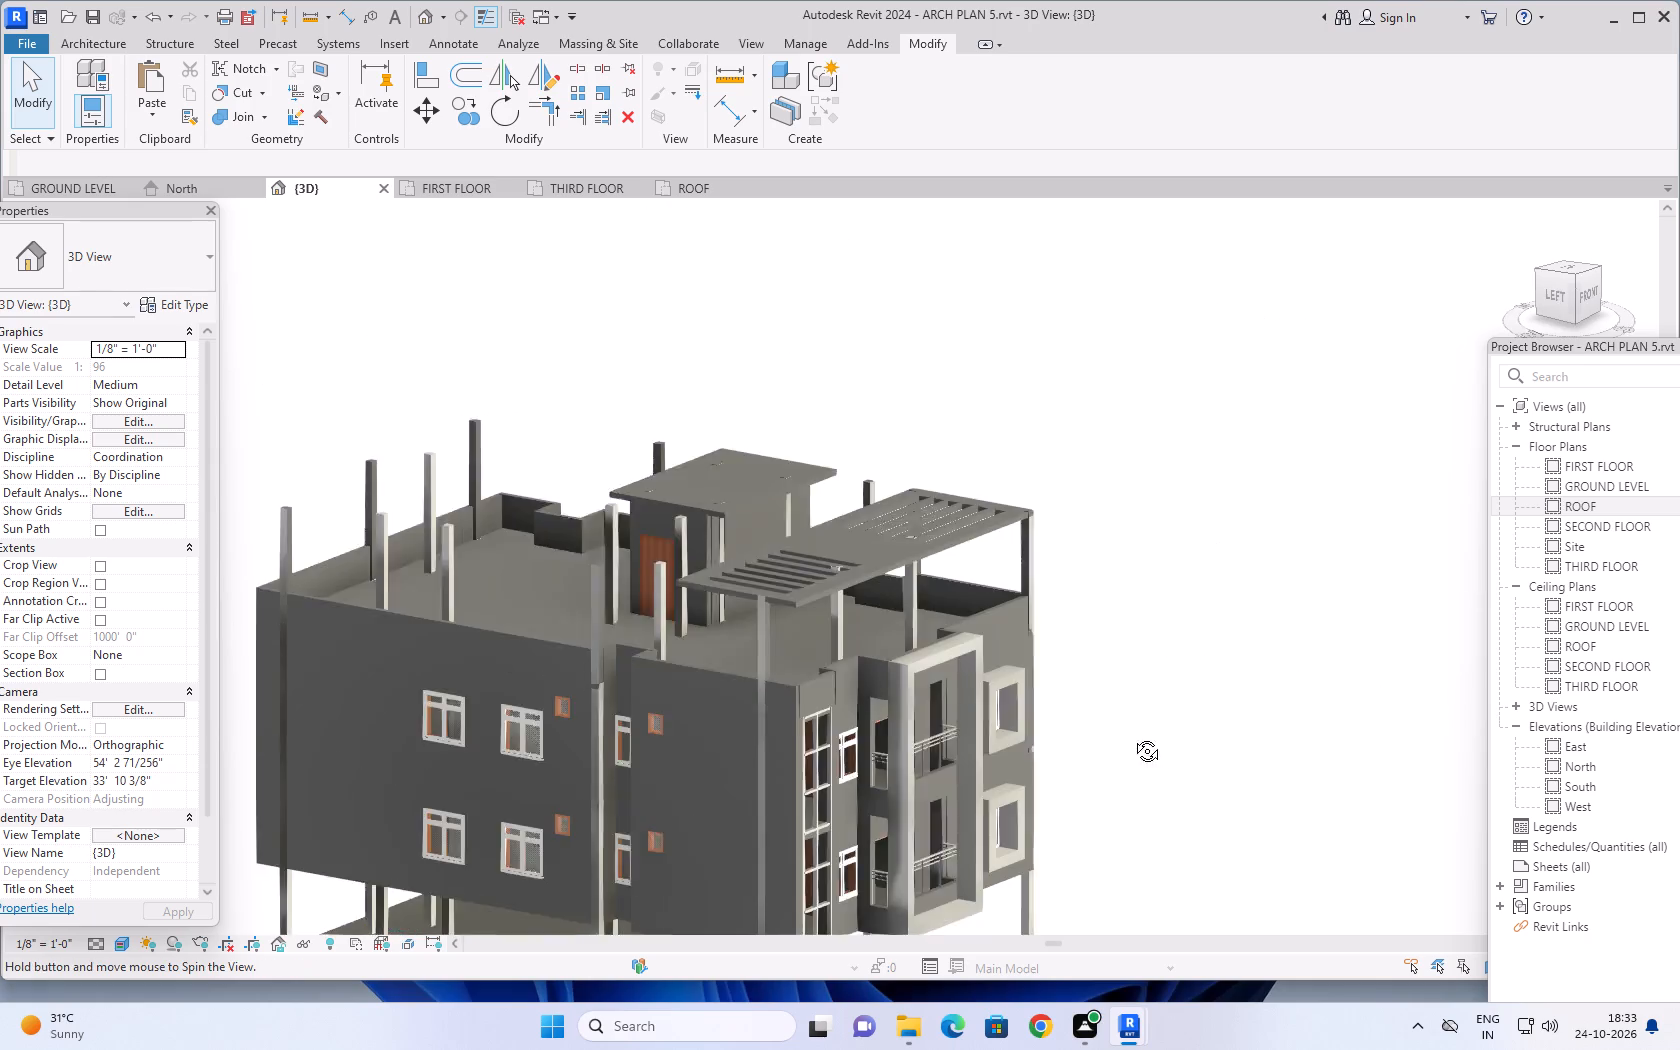
{"action": "middle_click_drag", "start_coordinate": [1132, 736], "coordinate": [1067, 756], "text": "shift"}
{"action": "scroll", "coordinate": [1136, 767], "scroll_direction": "down", "scroll_amount": 2}
{"action": "middle_click_drag", "start_coordinate": [1121, 760], "coordinate": [1089, 587]}
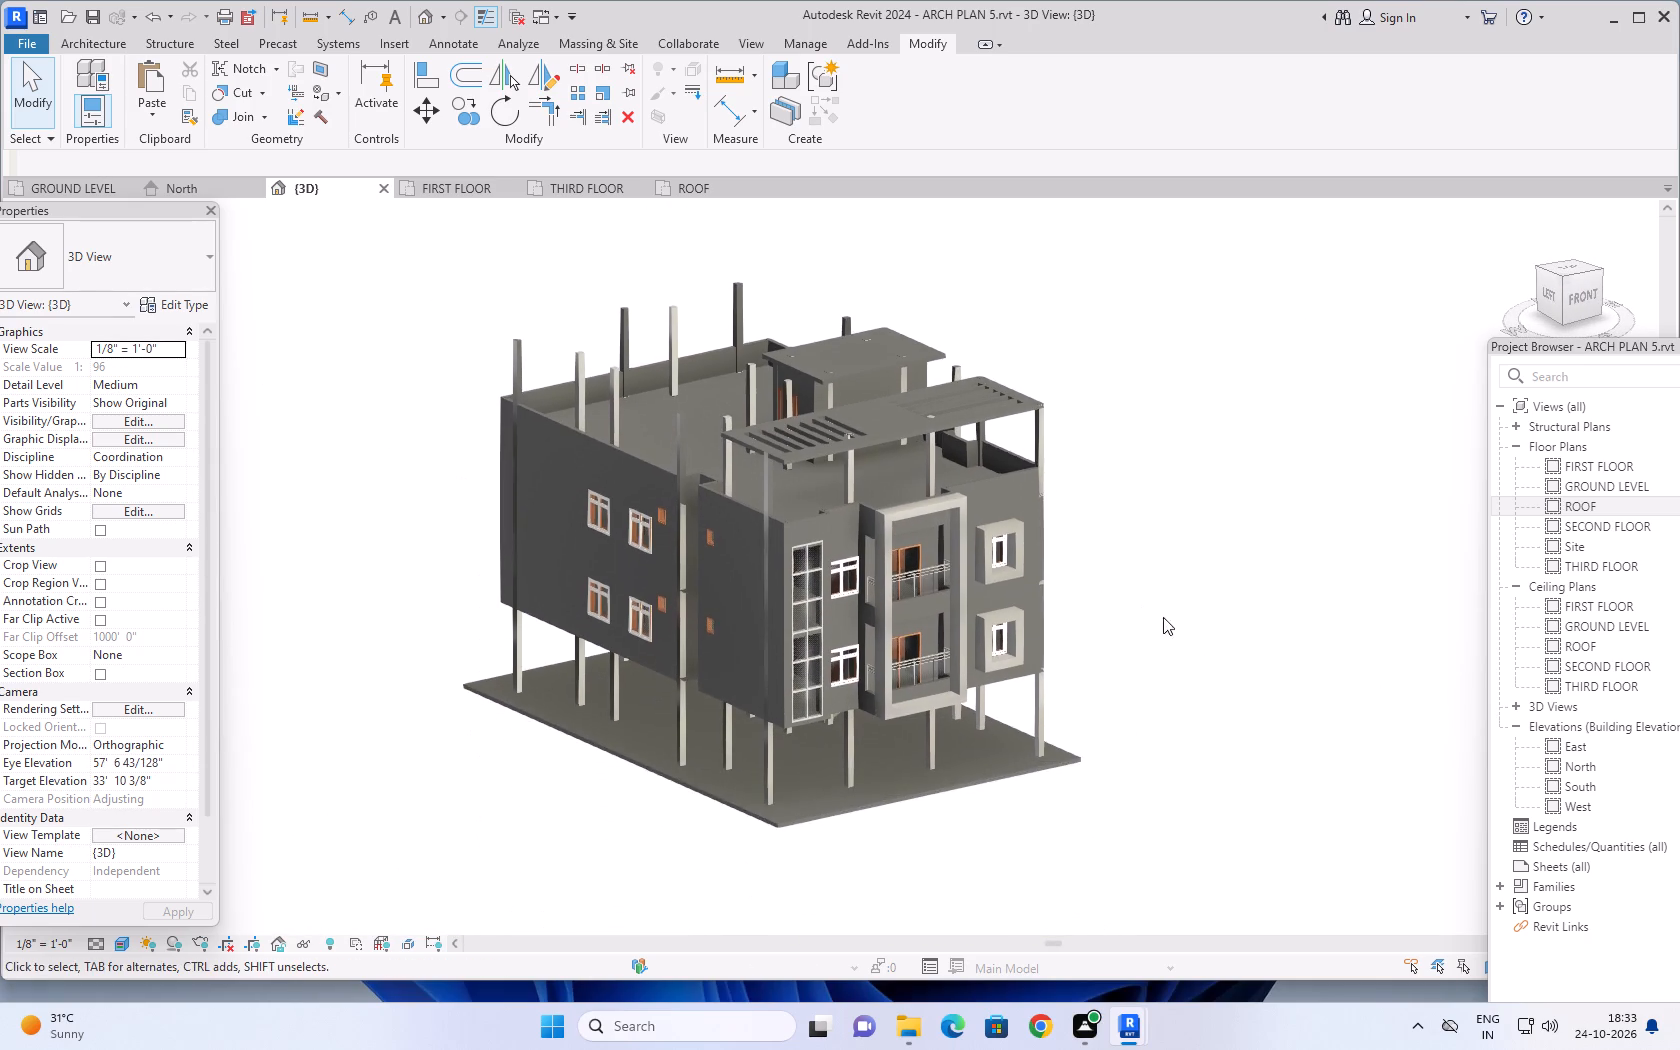
{"action": "middle_click_drag", "start_coordinate": [1163, 621], "coordinate": [1098, 783], "text": "shift"}
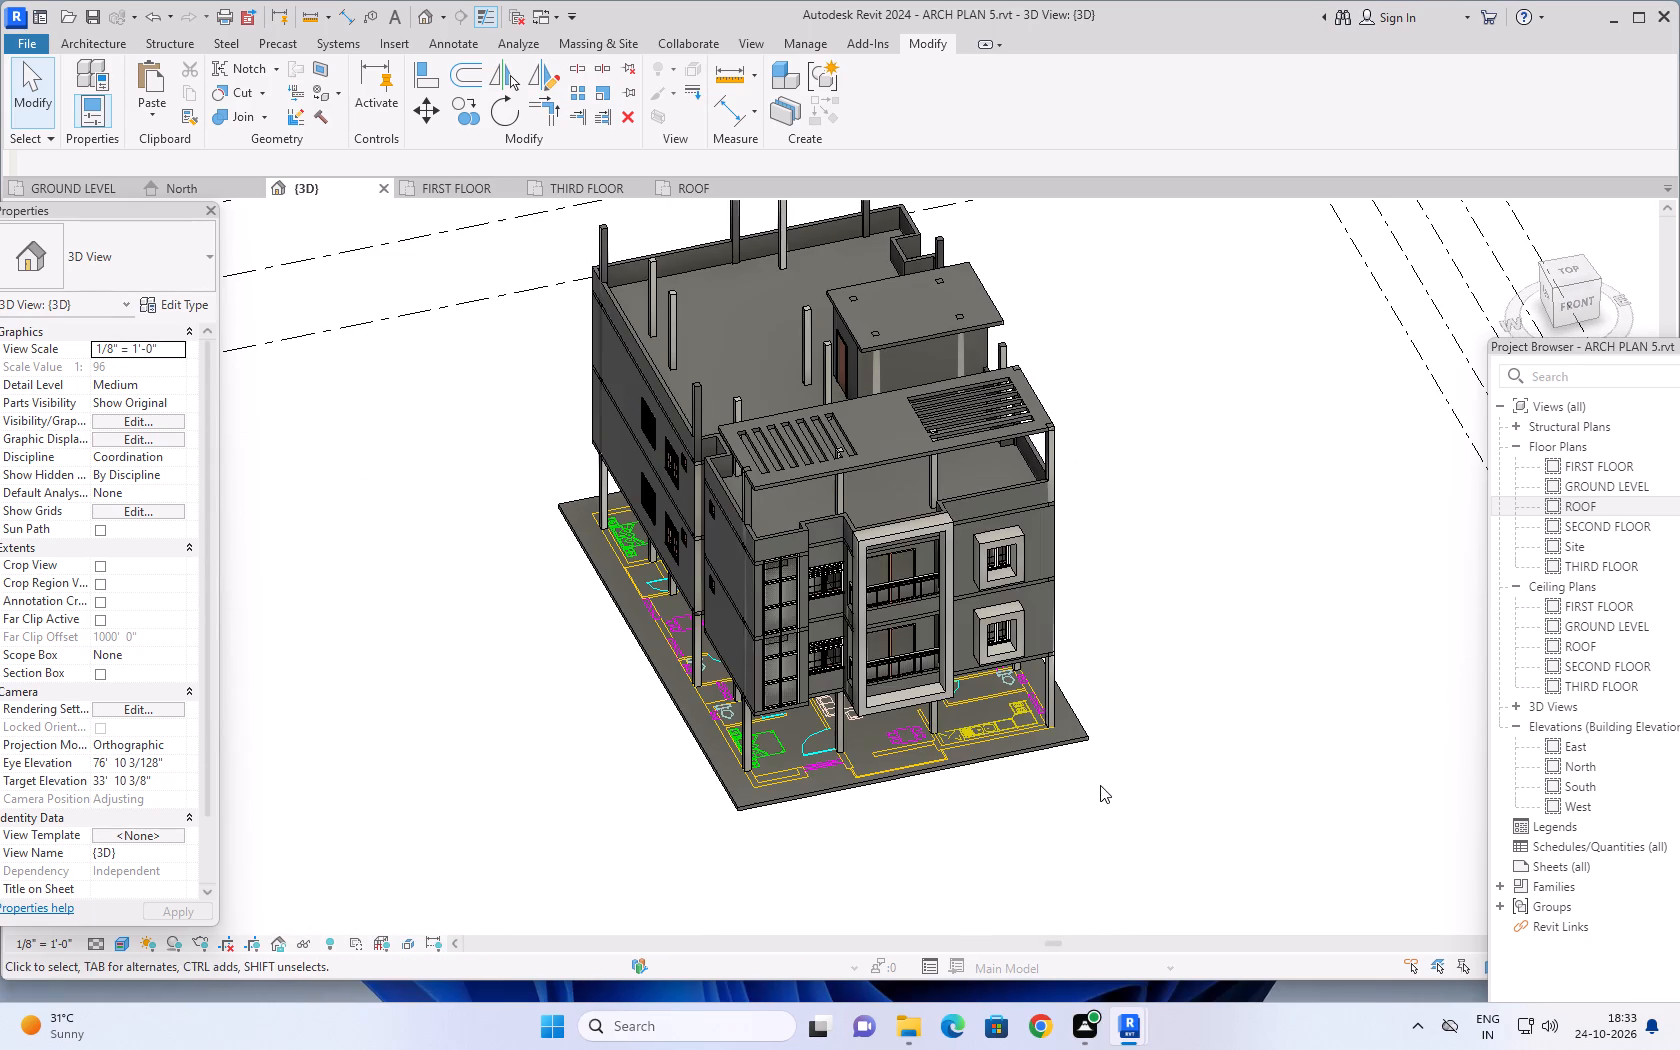
Select the ground slab and look for its outline around the imported drawing in the GROUND LEVEL floor plan.
{"action": "left_click", "coordinate": [1079, 737]}
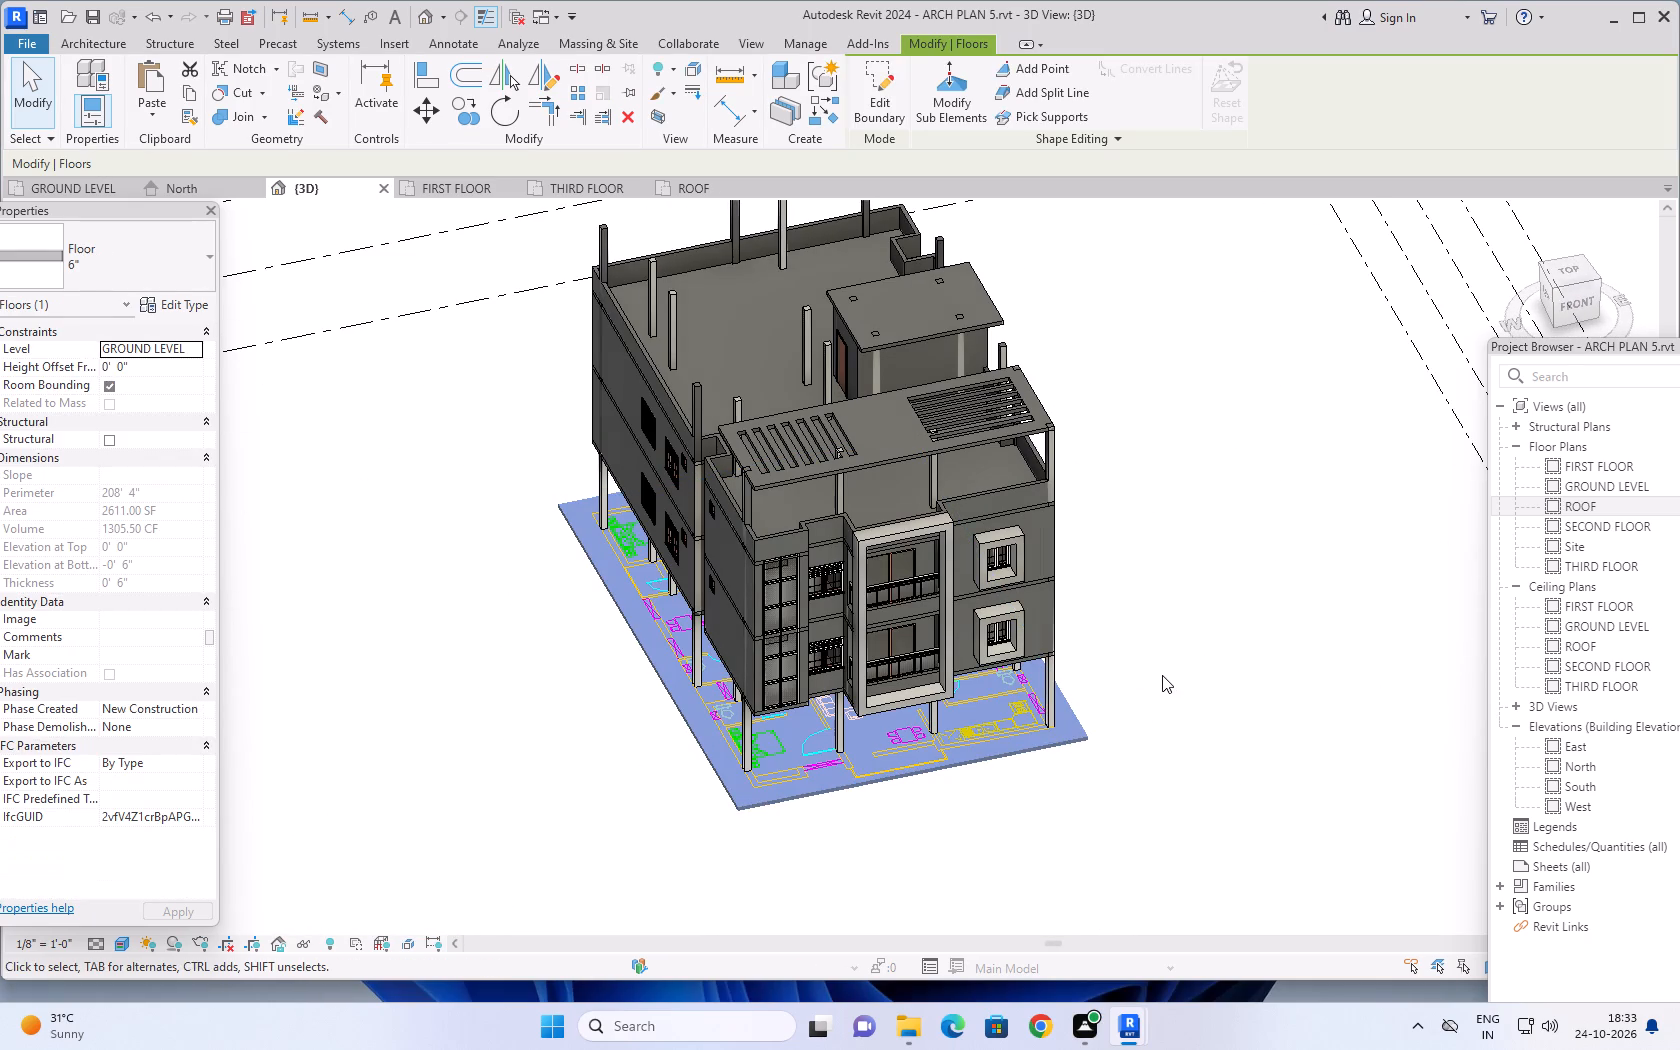
{"action": "left_click", "coordinate": [69, 187]}
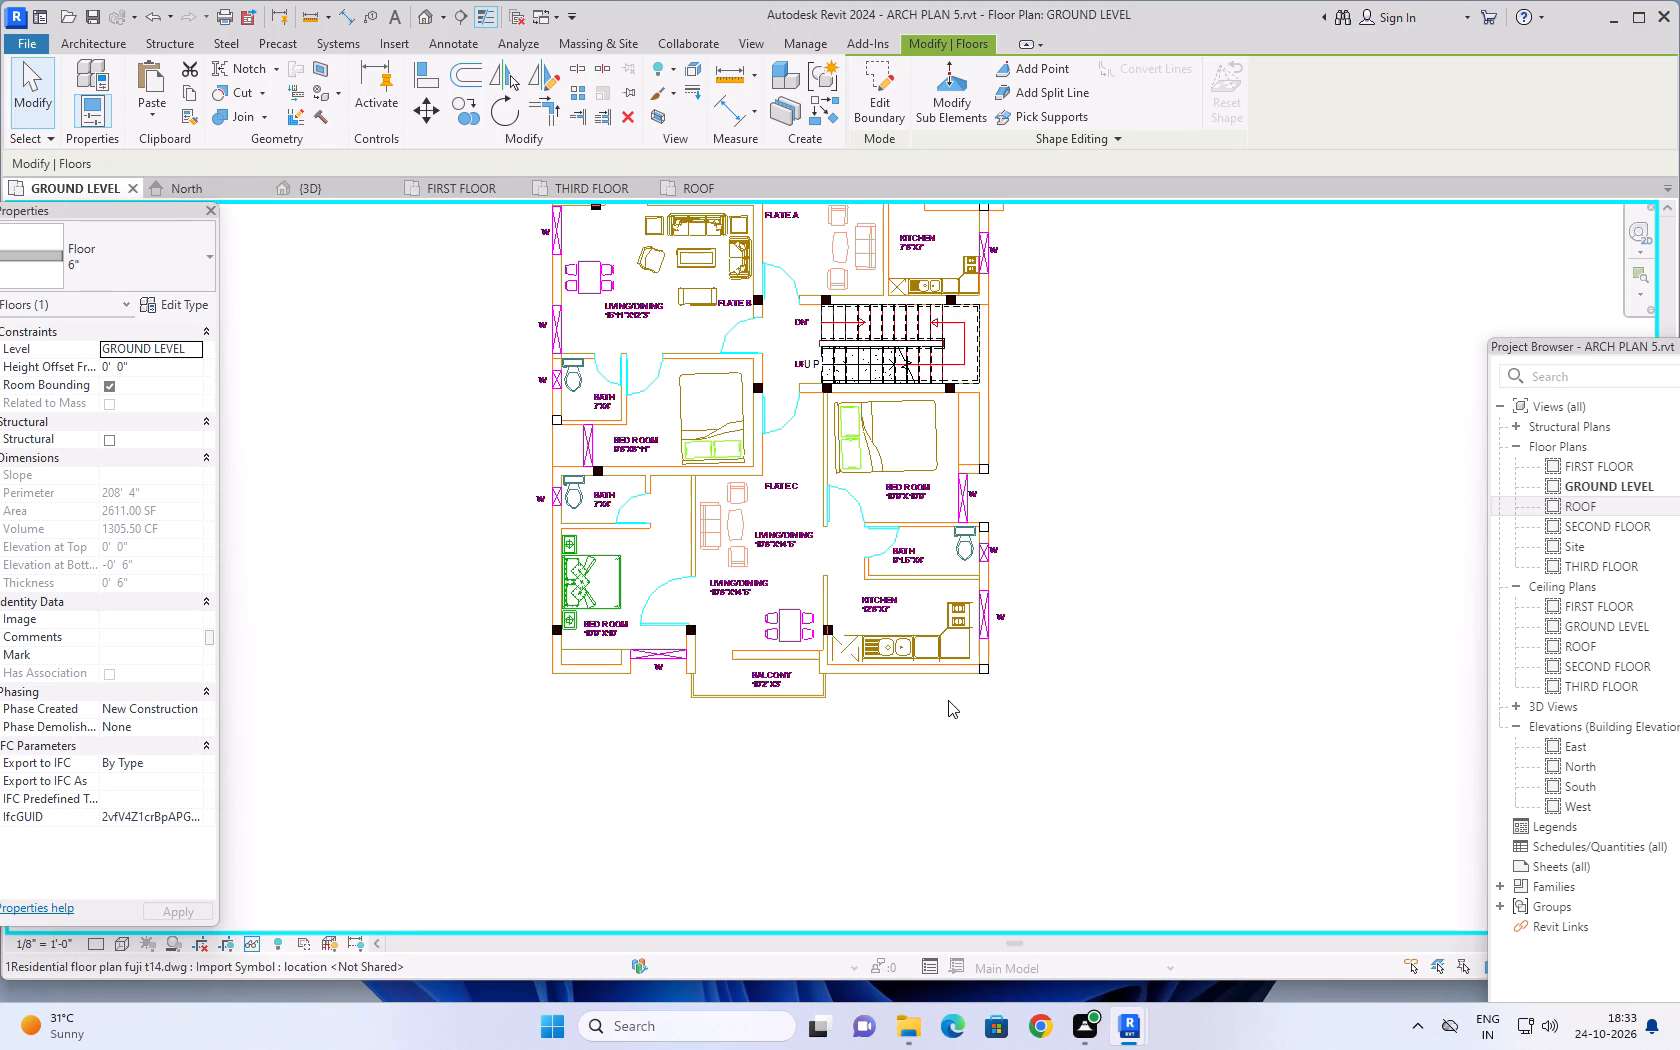
{"action": "scroll", "coordinate": [1033, 478], "scroll_direction": "down", "scroll_amount": 1}
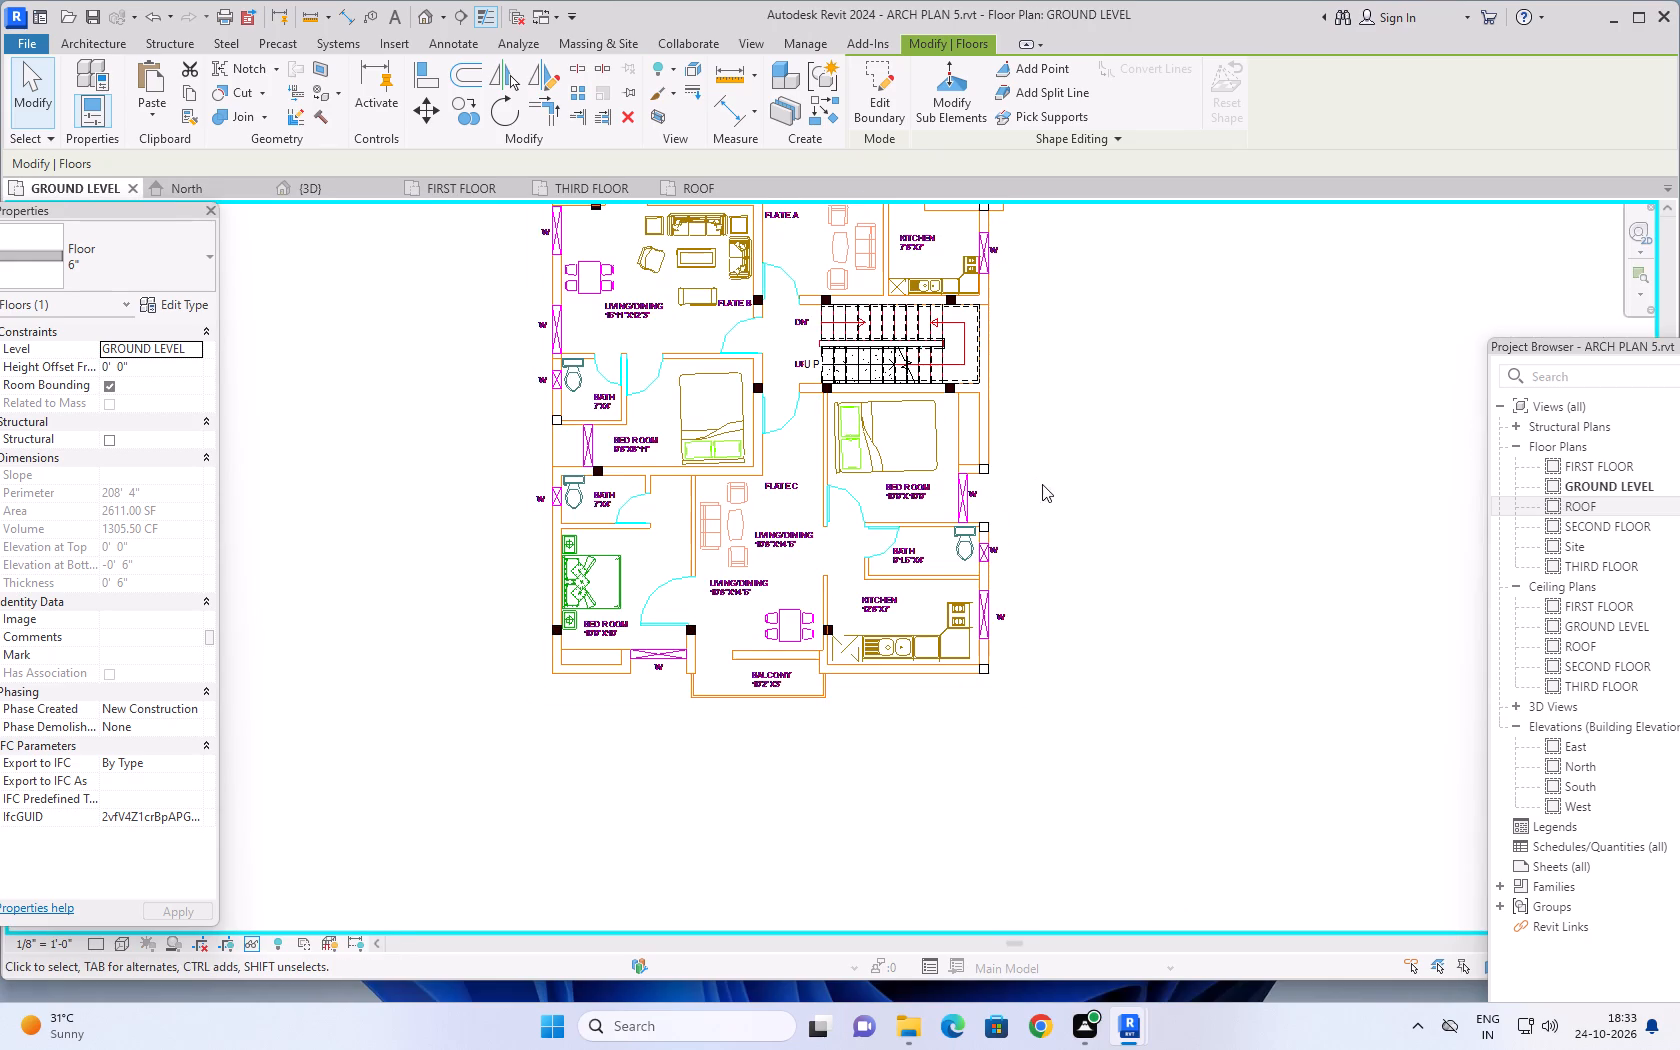
{"action": "scroll", "coordinate": [1042, 484], "scroll_direction": "down", "scroll_amount": 1}
{"action": "middle_click_drag", "start_coordinate": [1086, 467], "coordinate": [1041, 646]}
{"action": "key", "text": "h"}
{"action": "key", "text": "h"}
{"action": "key", "text": "h"}
{"action": "key", "text": "h"}
{"action": "key", "text": "h"}
{"action": "key", "text": "h"}
{"action": "key", "text": "h"}
{"action": "key", "text": "h"}
{"action": "key", "text": "h"}
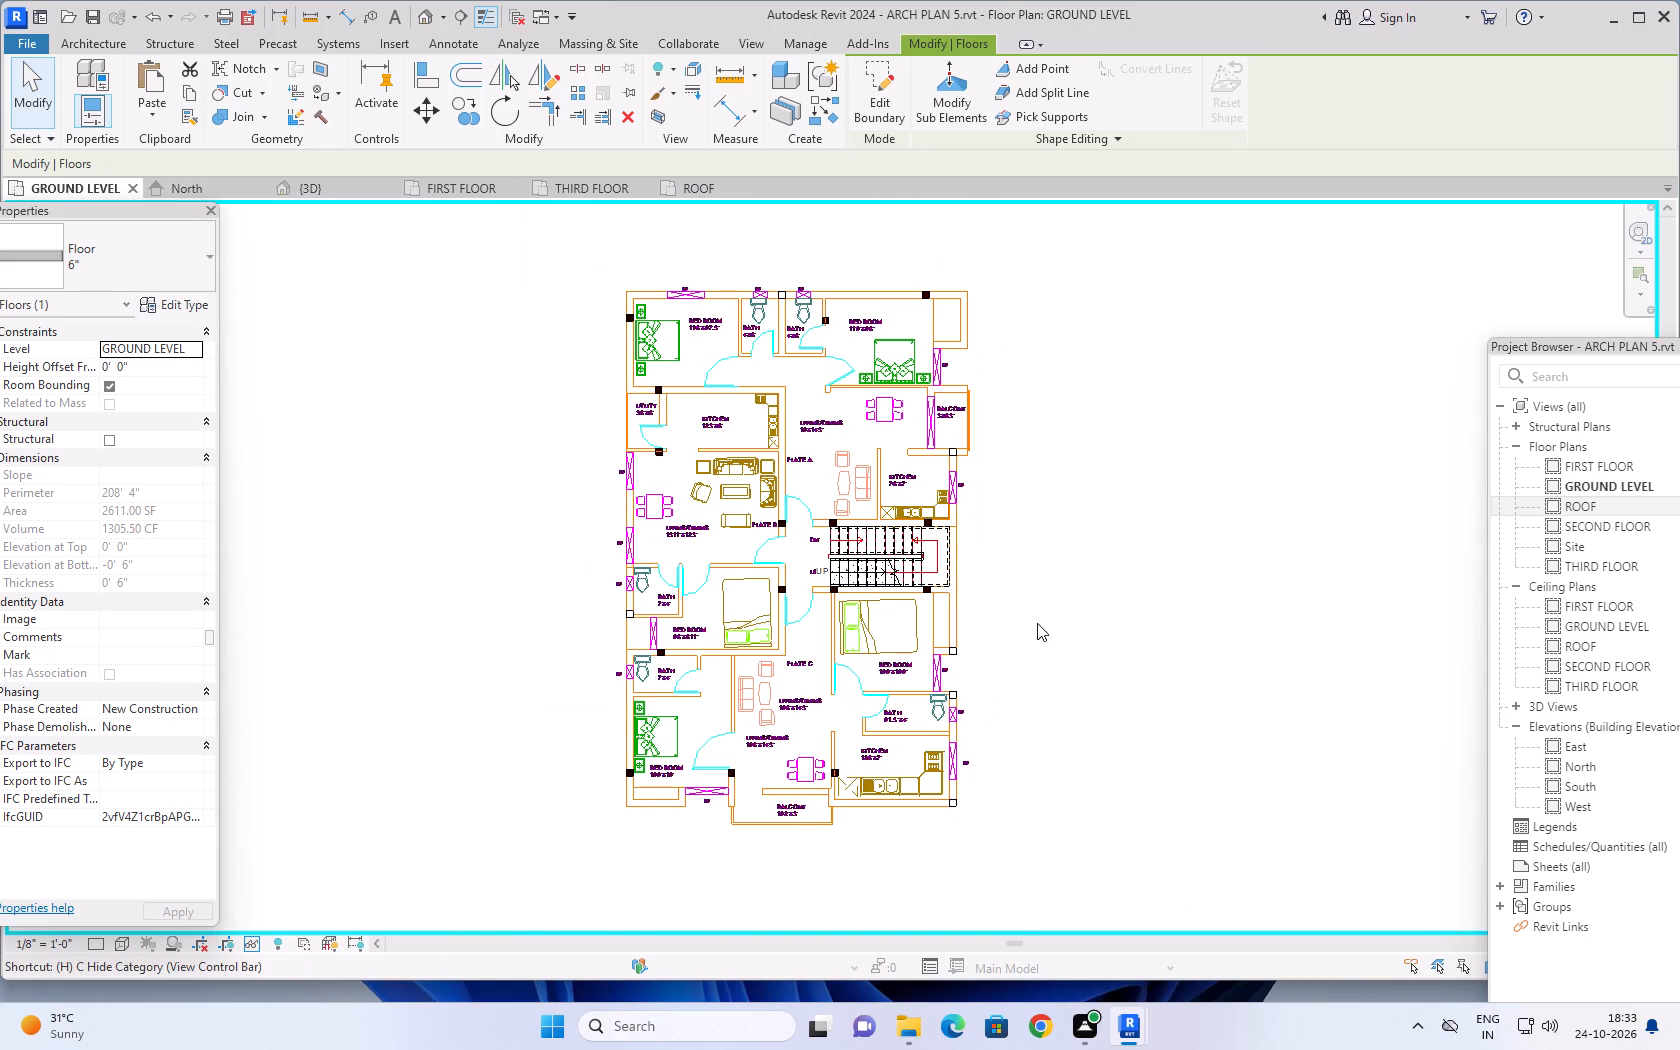
{"action": "key", "text": "r"}
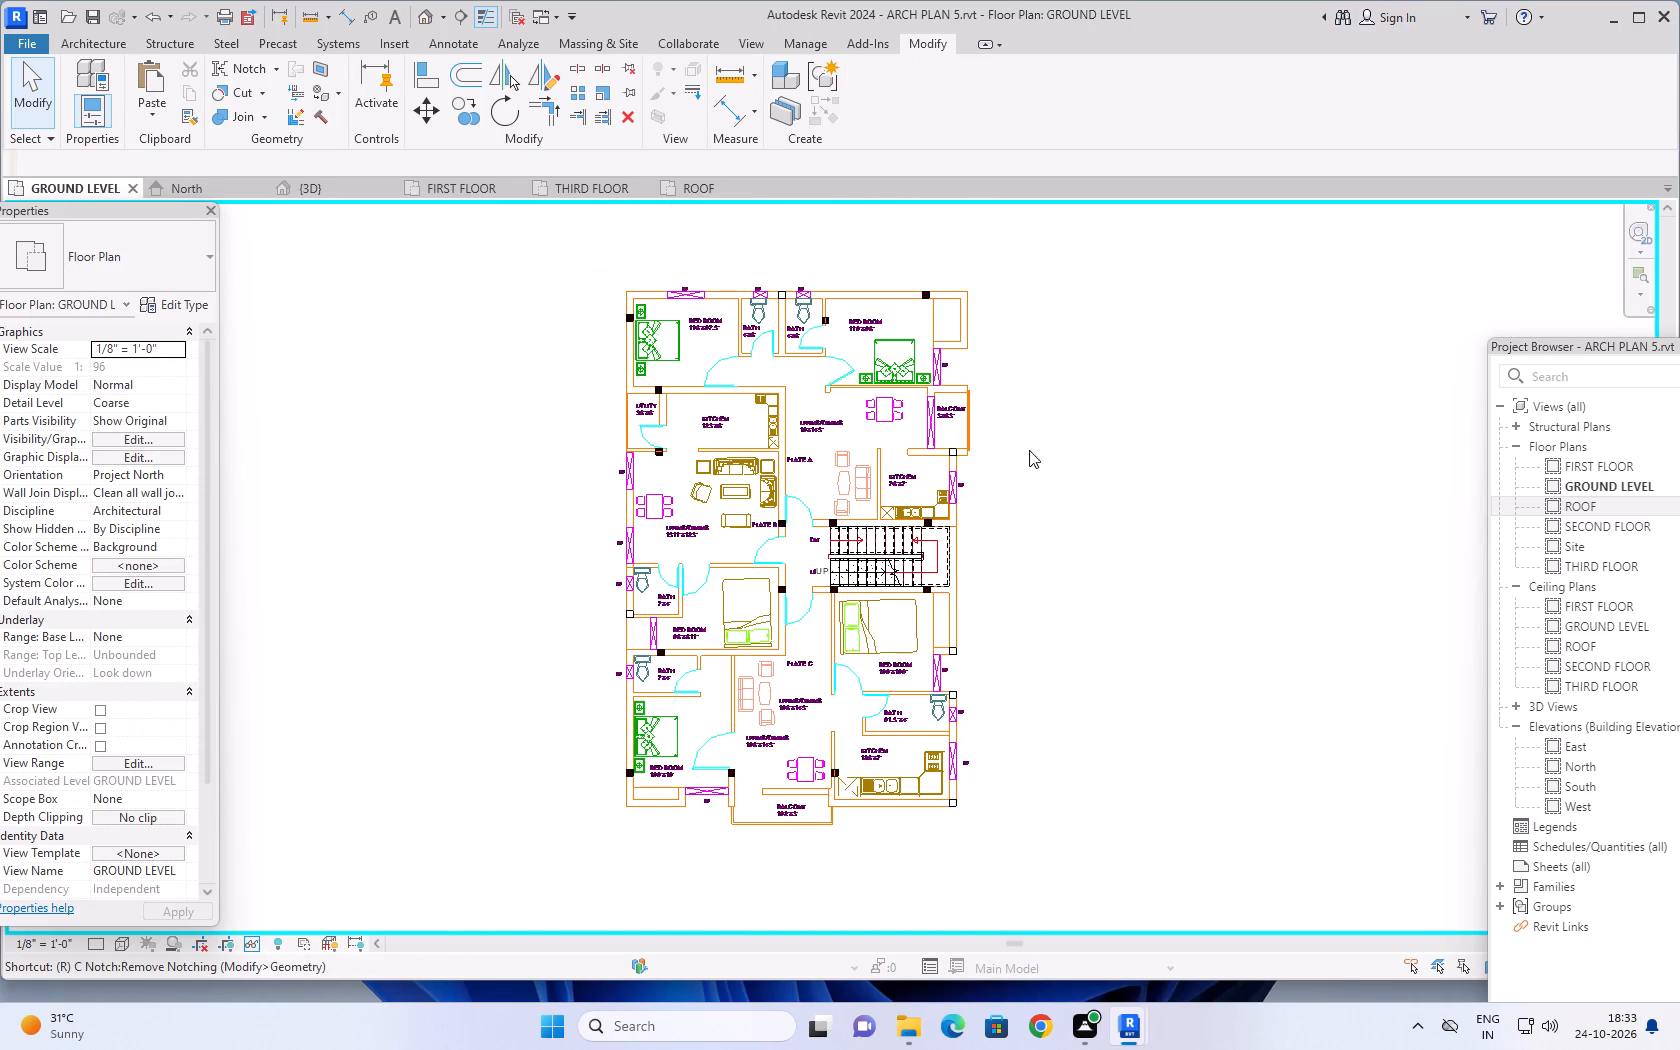
{"action": "scroll", "coordinate": [737, 276], "scroll_direction": "down", "scroll_amount": 2}
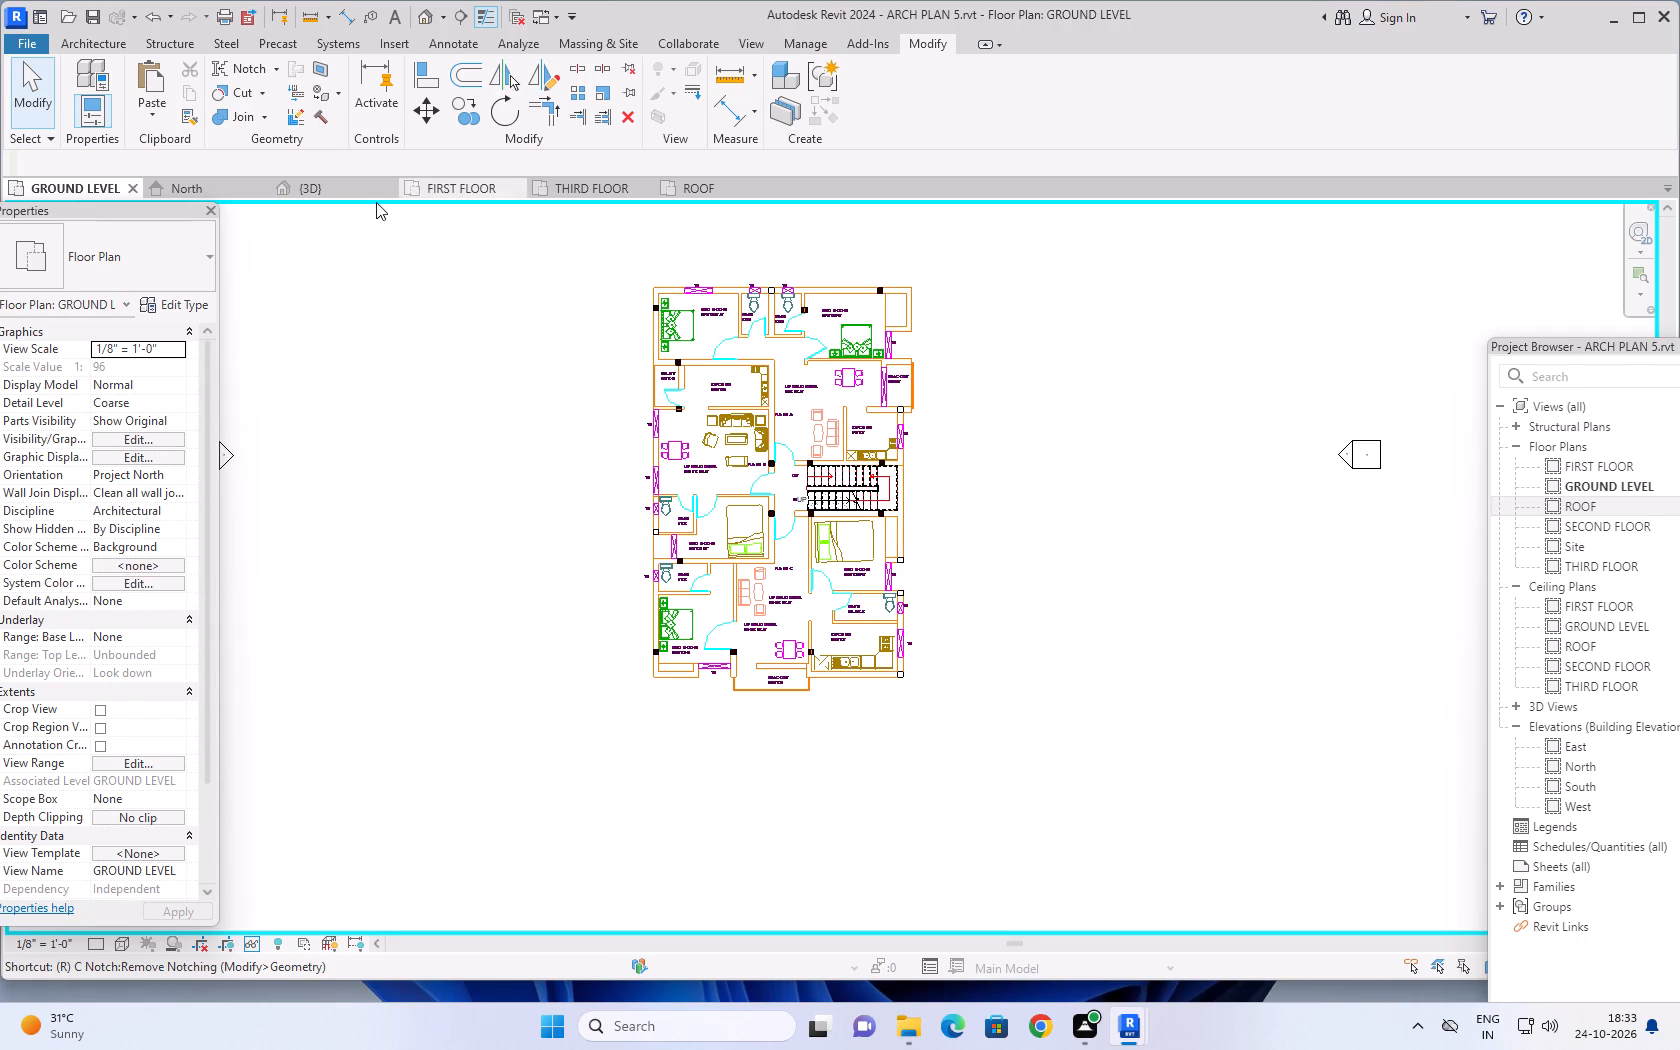
{"action": "left_click", "coordinate": [673, 282]}
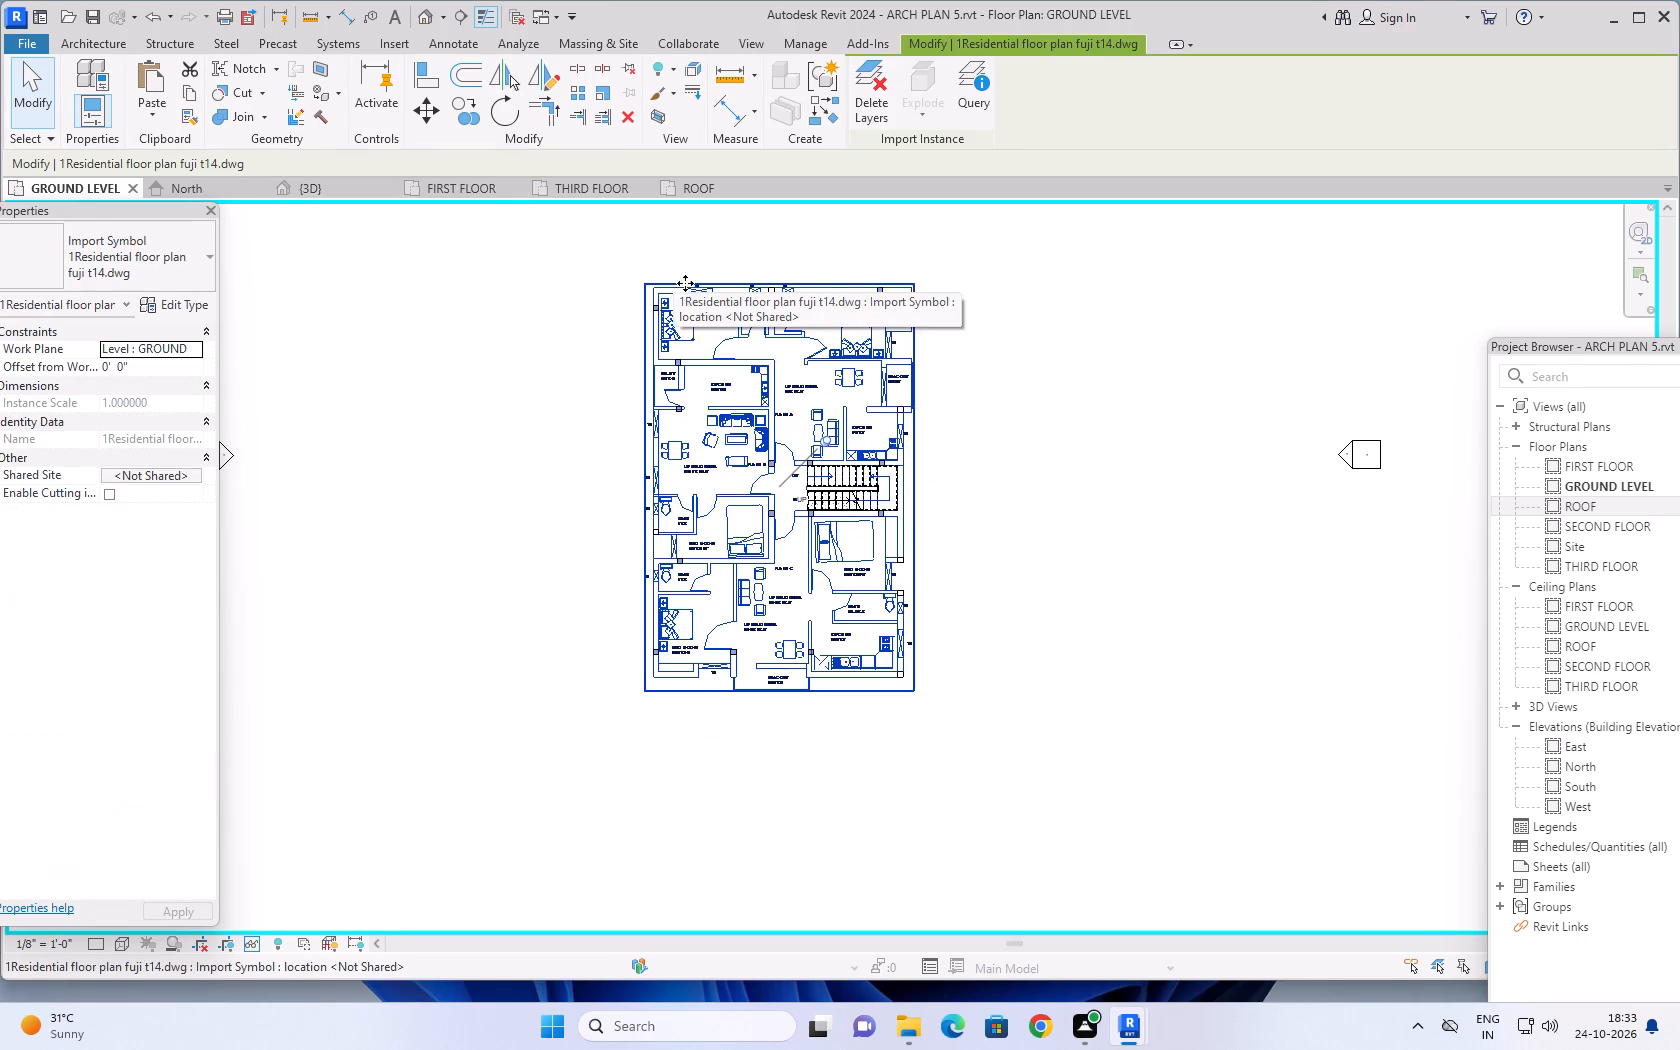
{"action": "key", "text": "Escape"}
{"action": "key", "text": "Escape"}
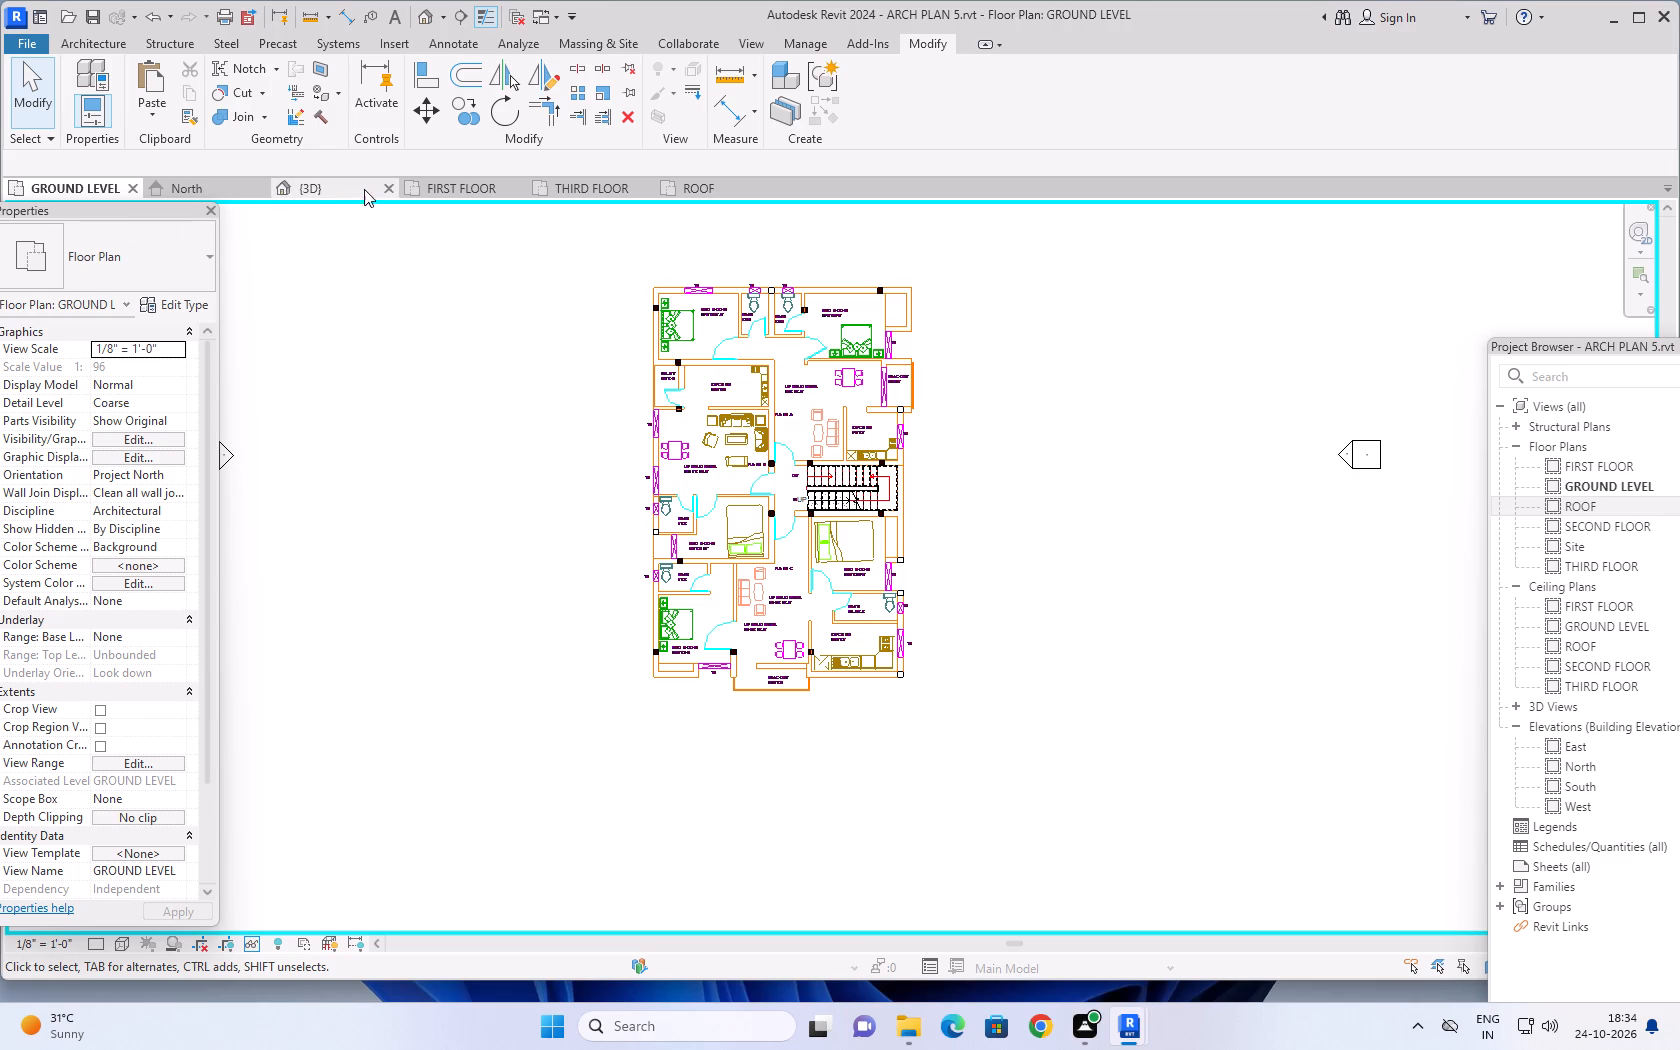
Check the ground slab's extent around the building in the FIRST FLOOR plan, leaving it deselected.
{"action": "left_click", "coordinate": [461, 191]}
{"action": "scroll", "coordinate": [820, 405], "scroll_direction": "down", "scroll_amount": 9}
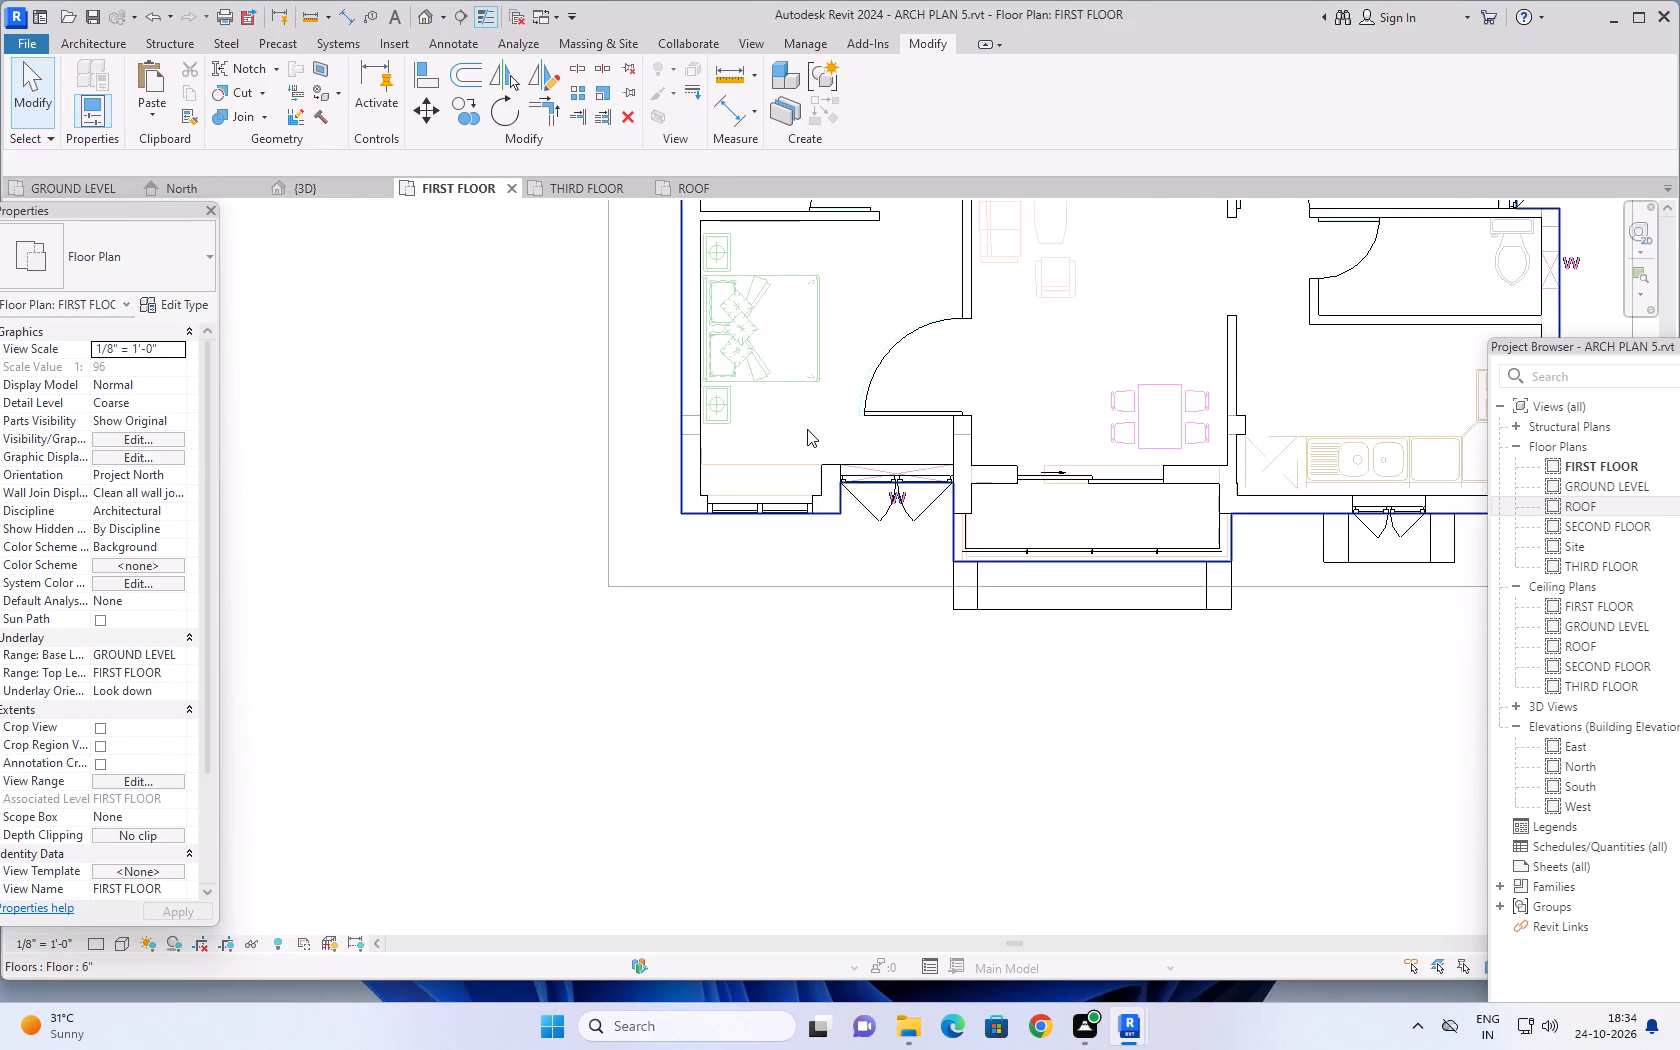
{"action": "scroll", "coordinate": [807, 429], "scroll_direction": "down", "scroll_amount": 6}
{"action": "middle_click_drag", "start_coordinate": [1116, 569], "coordinate": [1016, 810]}
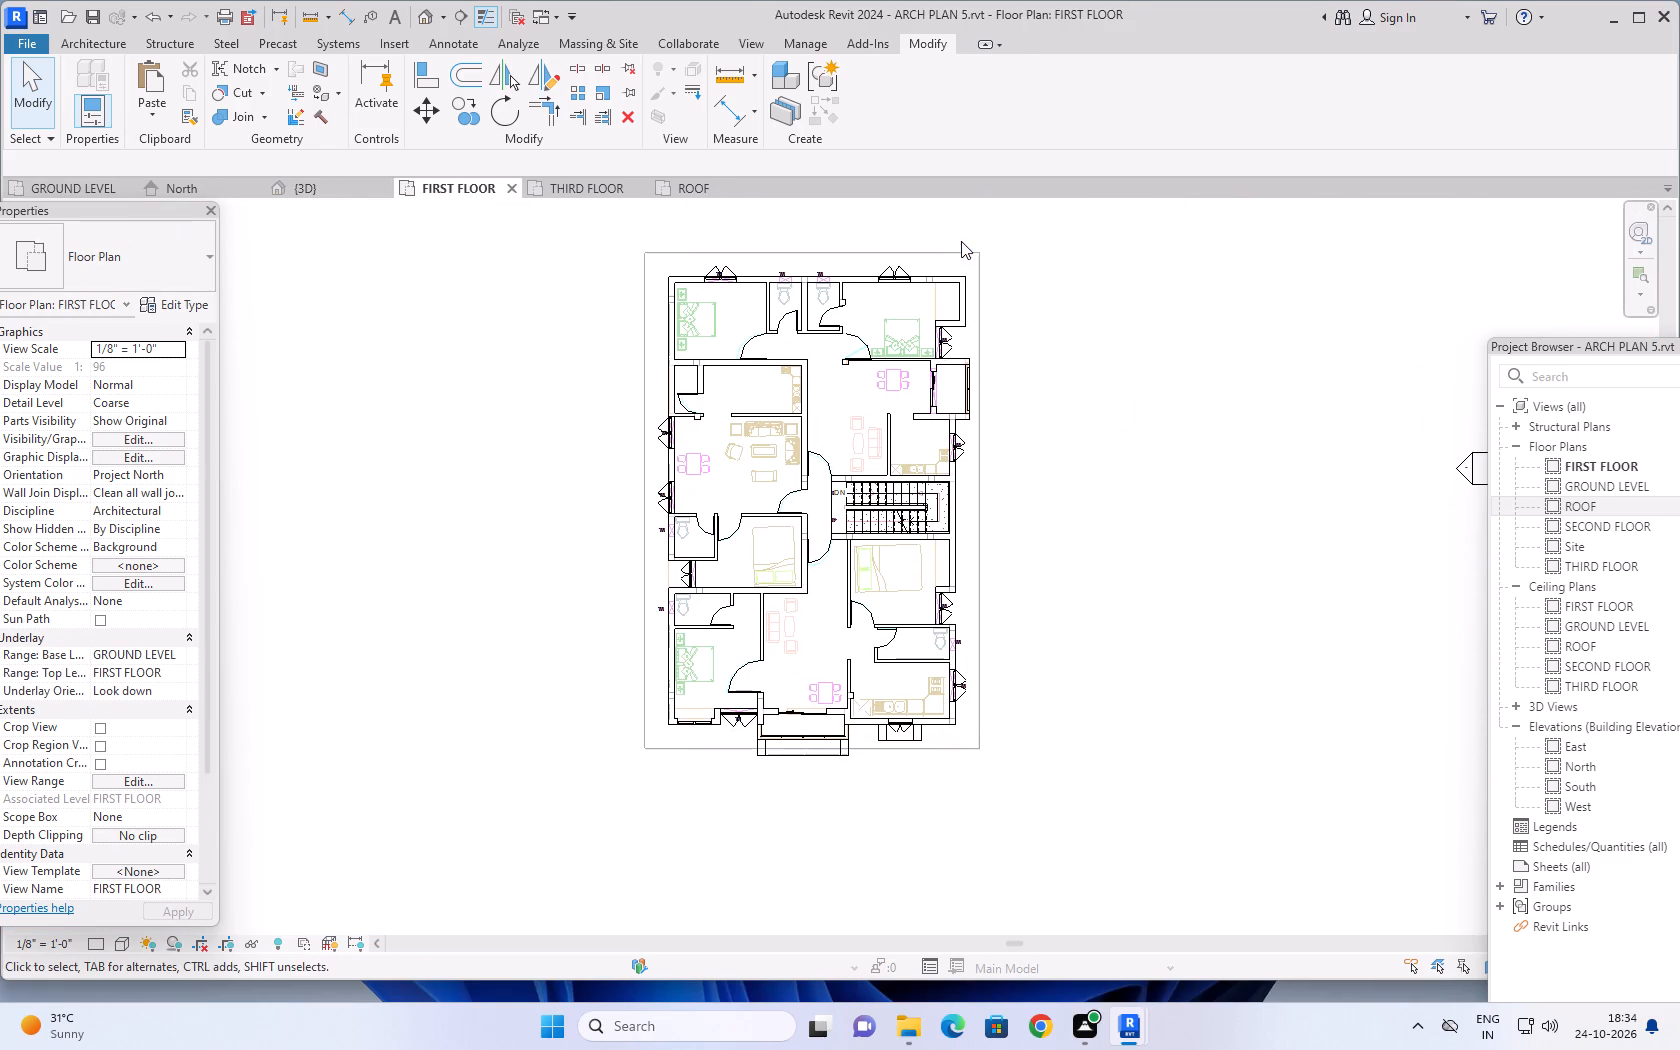
{"action": "left_click", "coordinate": [951, 251]}
{"action": "scroll", "coordinate": [1062, 349], "scroll_direction": "up", "scroll_amount": 3}
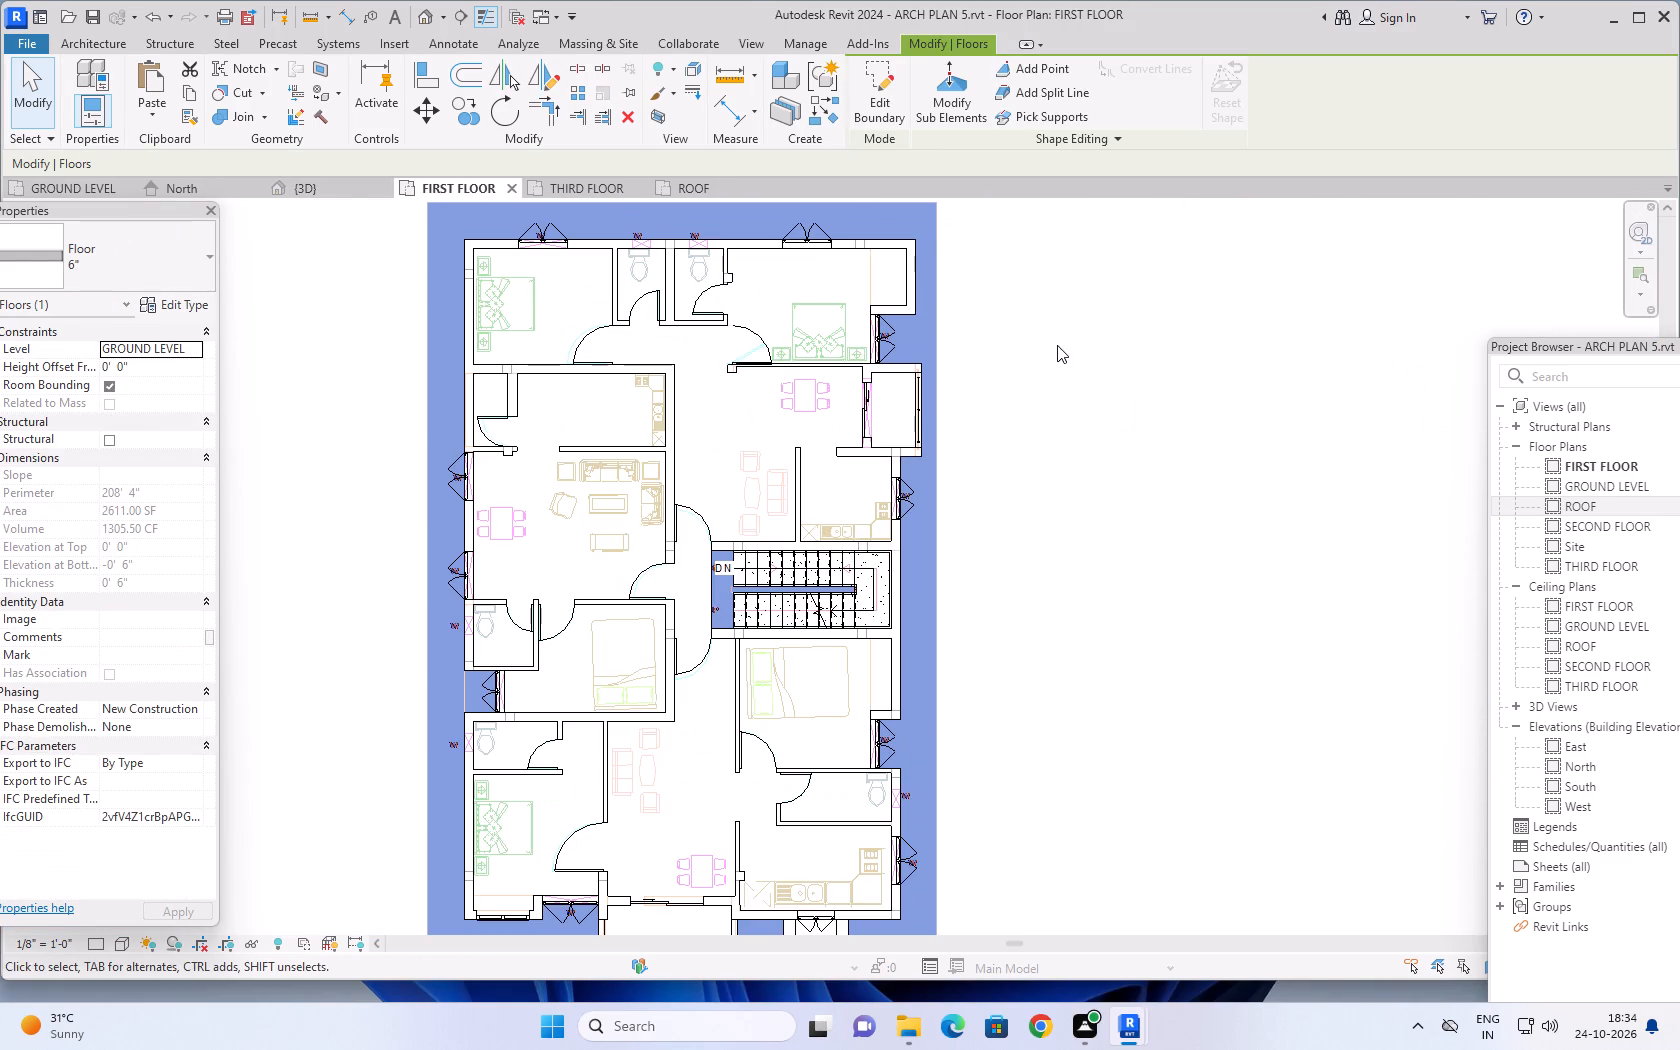
{"action": "scroll", "coordinate": [1032, 352], "scroll_direction": "down", "scroll_amount": 2}
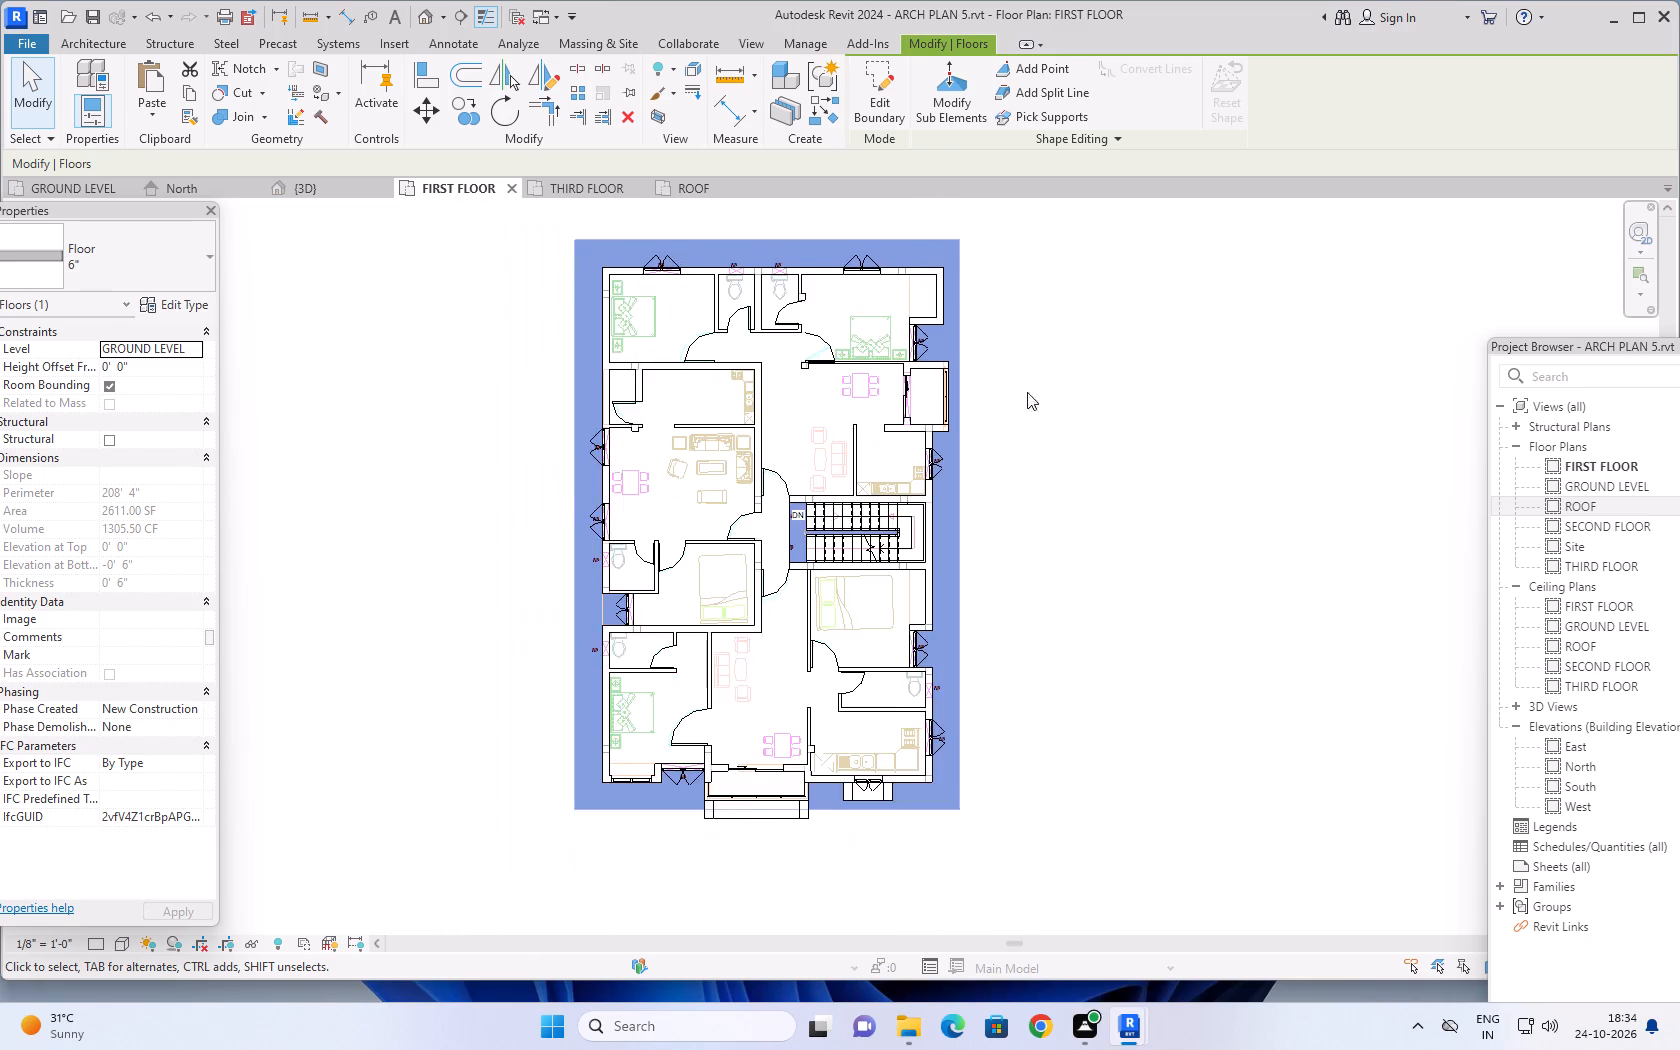
{"action": "scroll", "coordinate": [1027, 397], "scroll_direction": "down", "scroll_amount": 1}
{"action": "middle_click_drag", "start_coordinate": [1027, 406], "coordinate": [1015, 460]}
{"action": "key", "text": "Escape"}
{"action": "key", "text": "Escape"}
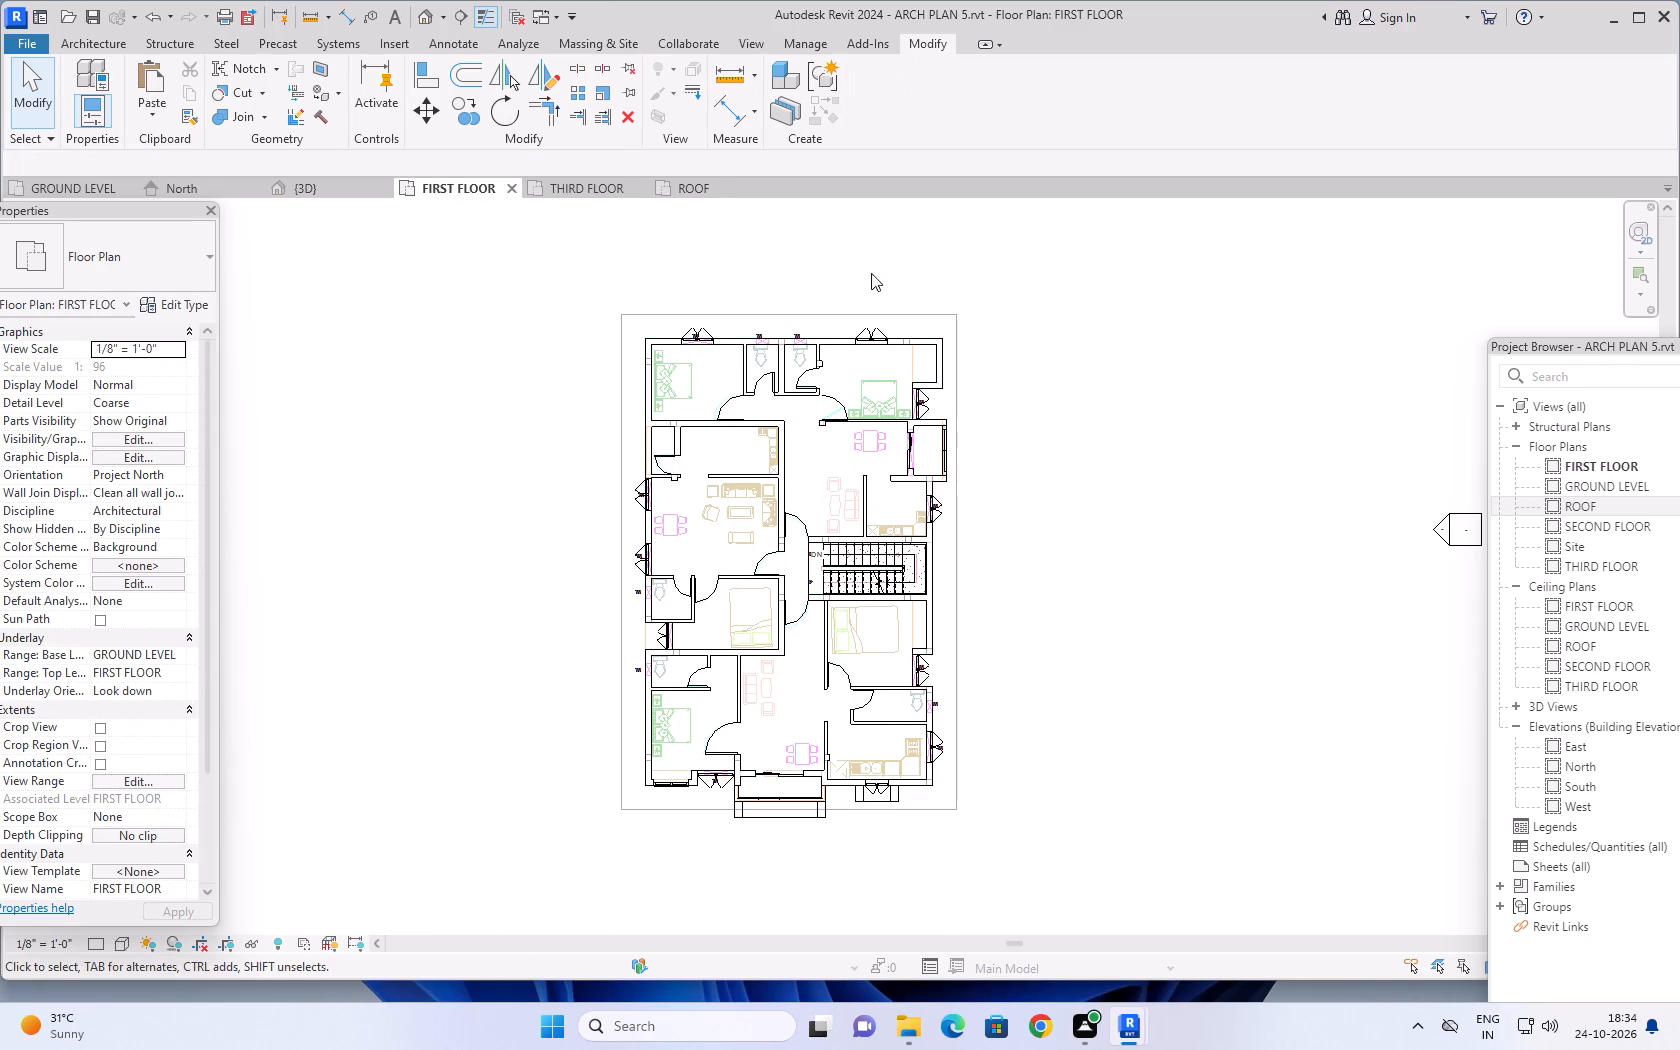
Examine the ground slab and the open ground storey from above and the front in 3D, and check the GROUND LEVEL plan.
{"action": "left_click", "coordinate": [311, 186]}
{"action": "scroll", "coordinate": [710, 549], "scroll_direction": "down", "scroll_amount": 2}
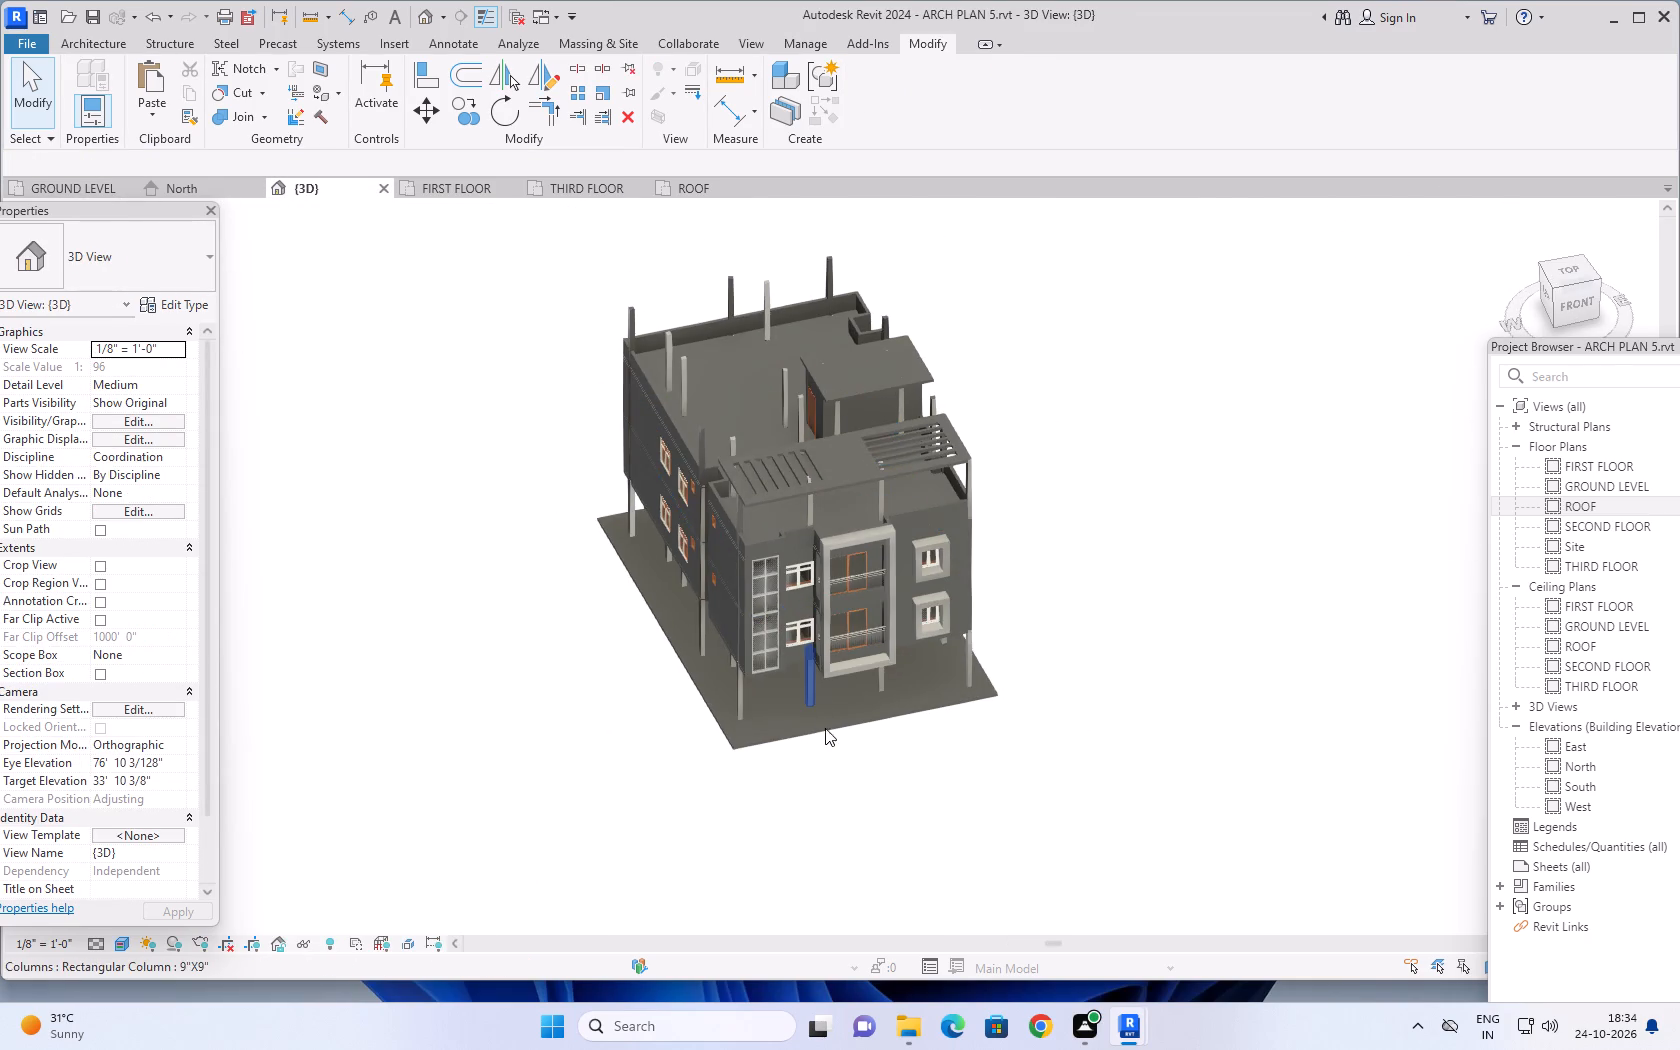
{"action": "middle_click_drag", "start_coordinate": [839, 758], "coordinate": [811, 654], "text": "shift"}
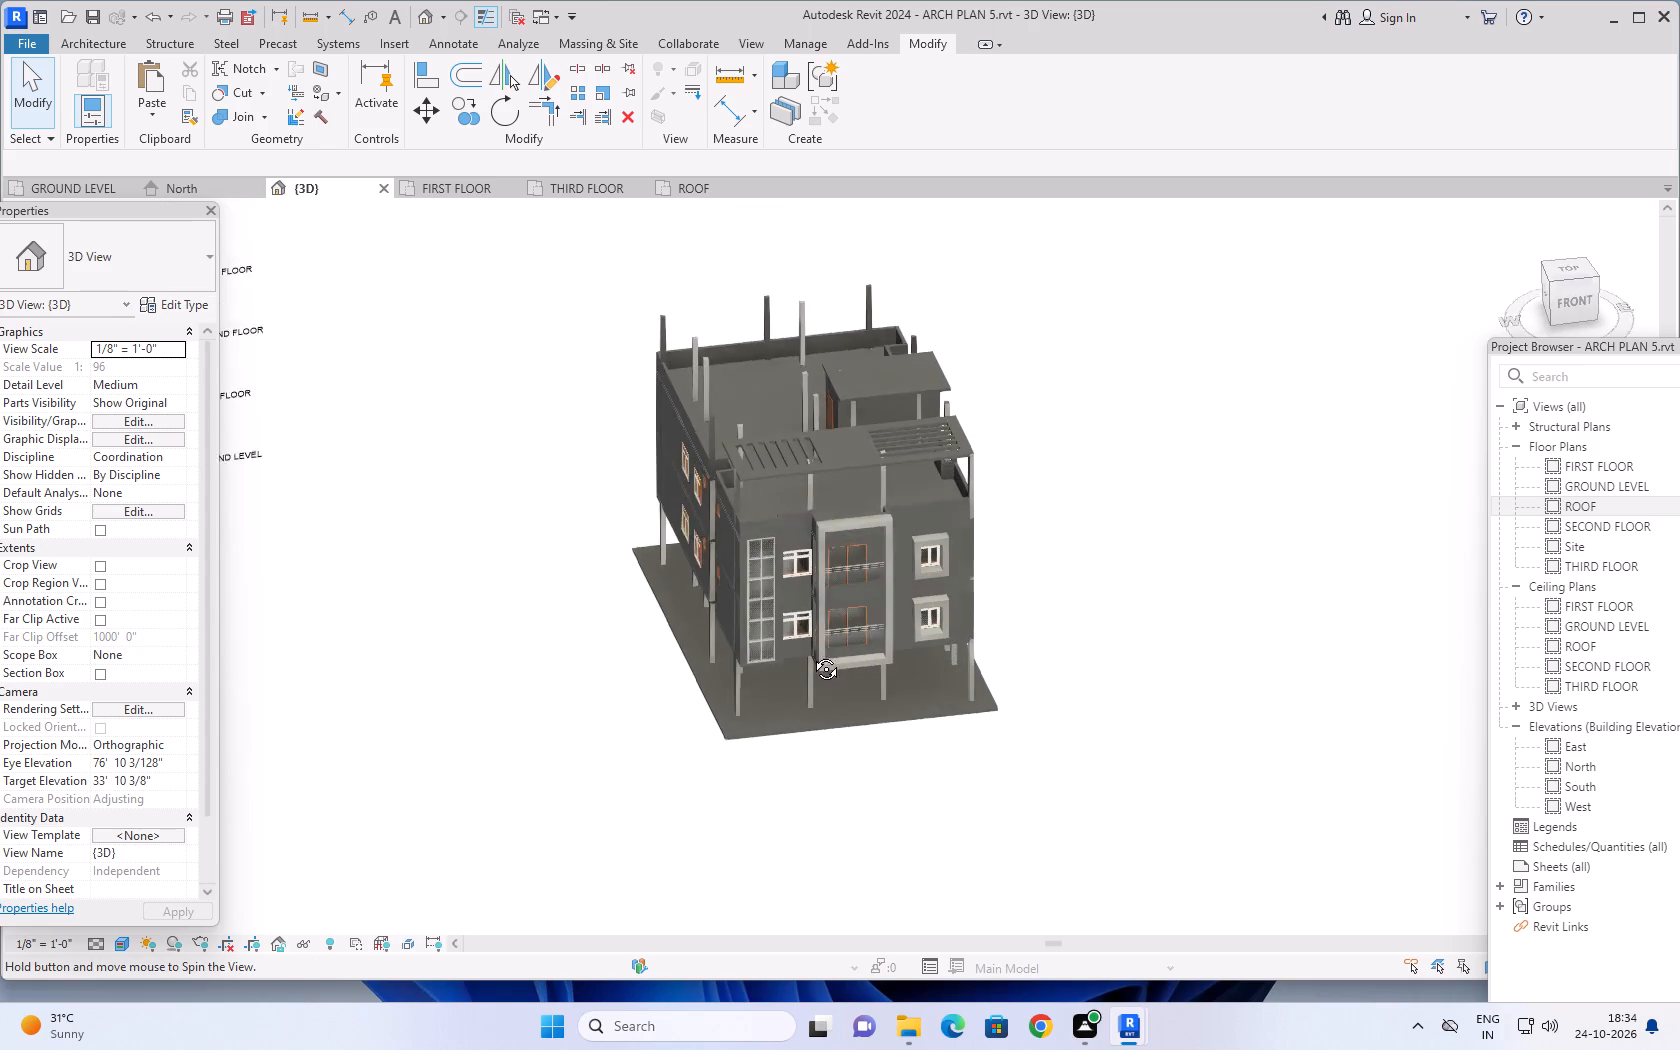
{"action": "middle_click_drag", "start_coordinate": [811, 654], "coordinate": [771, 547], "text": "shift"}
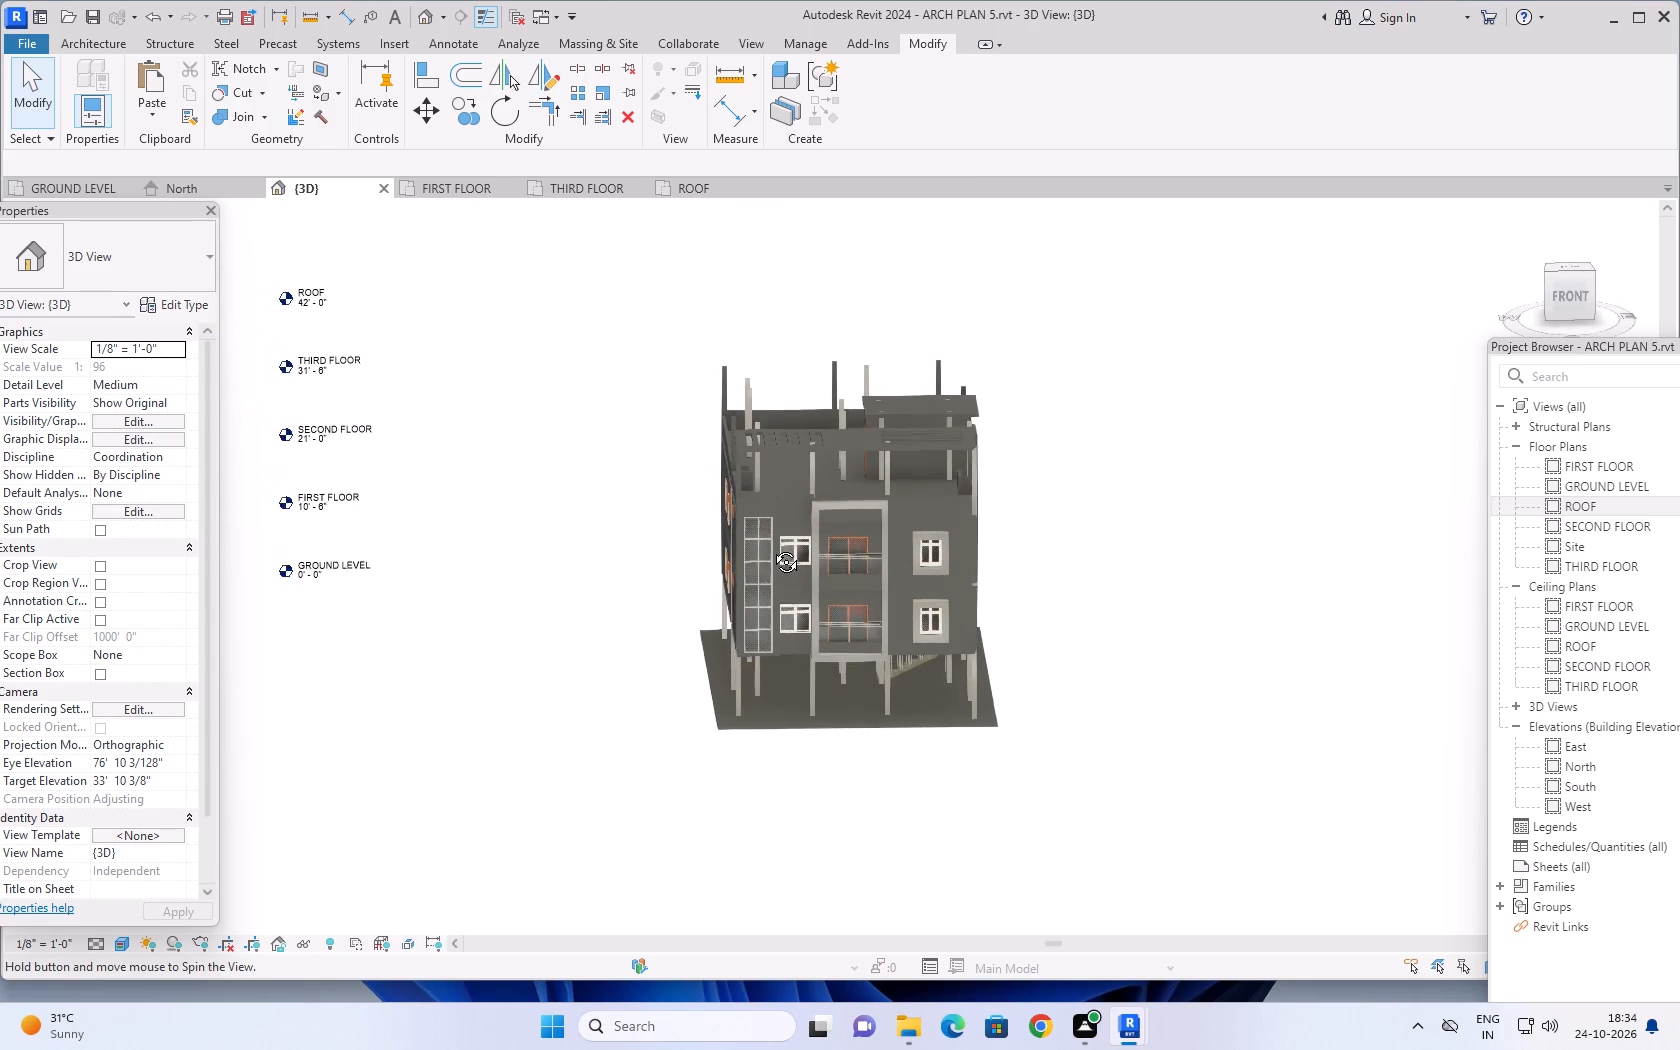
{"action": "middle_click_drag", "start_coordinate": [771, 547], "coordinate": [770, 540], "text": "shift"}
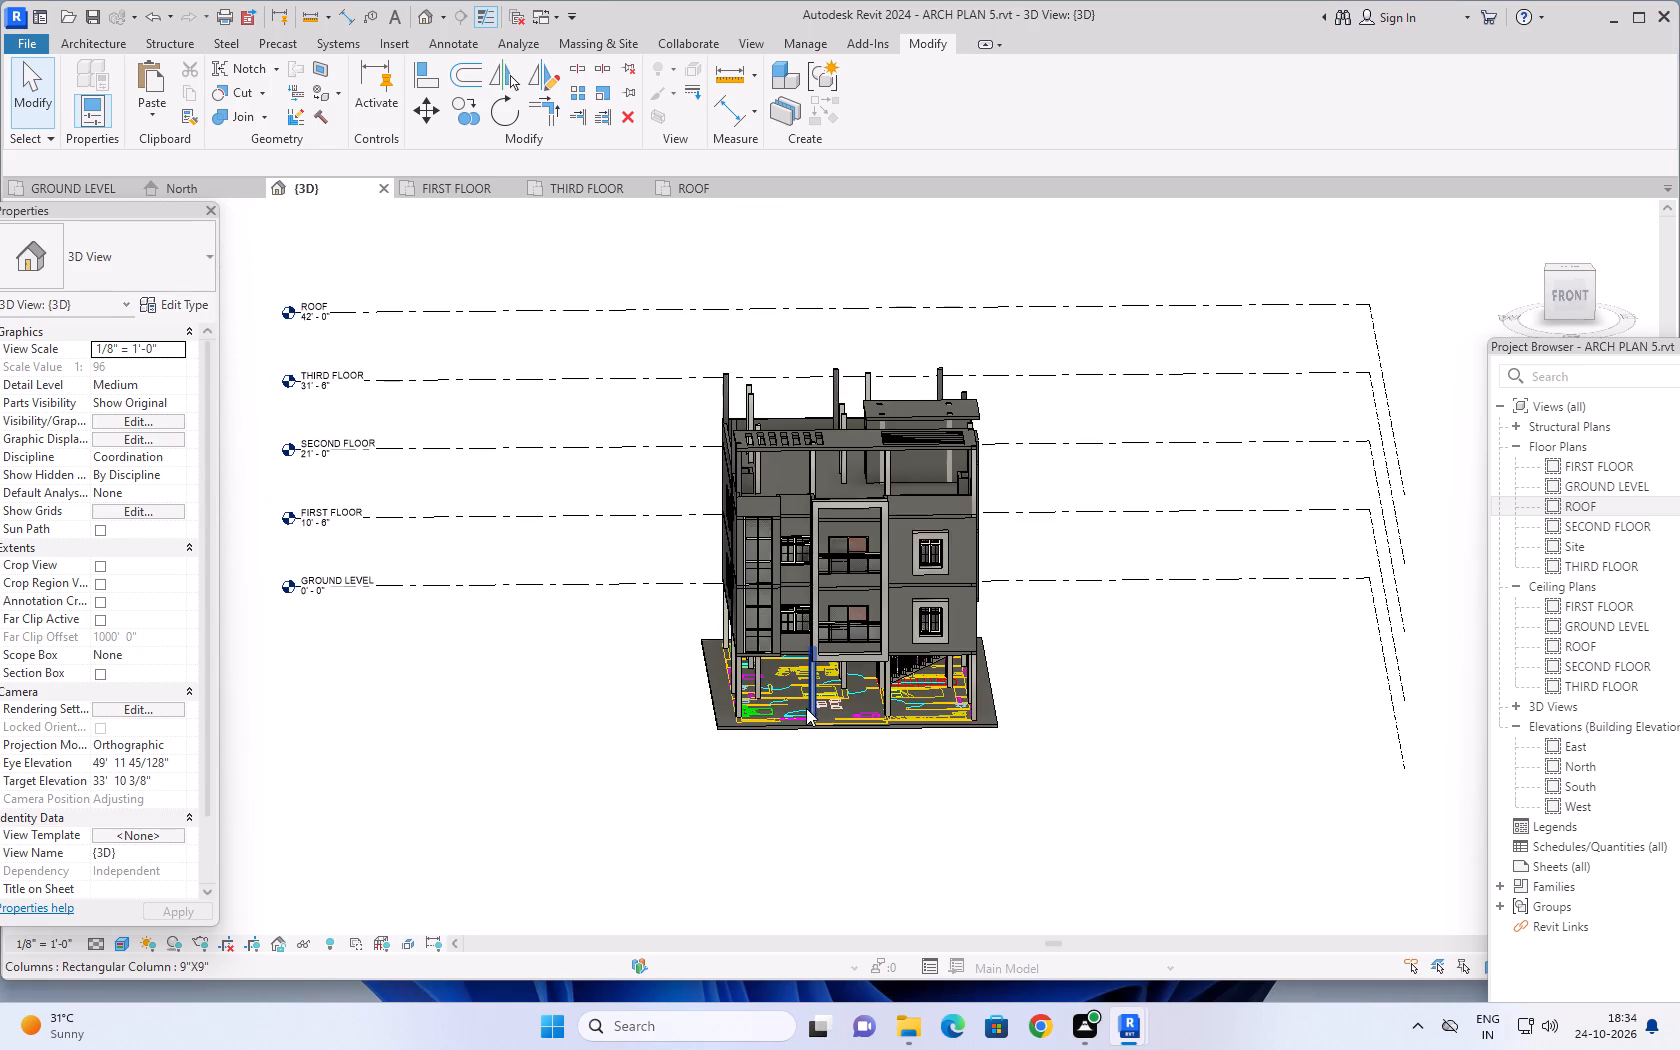
{"action": "scroll", "coordinate": [806, 708], "scroll_direction": "up", "scroll_amount": 3}
{"action": "middle_click_drag", "start_coordinate": [838, 723], "coordinate": [836, 609], "text": "shift"}
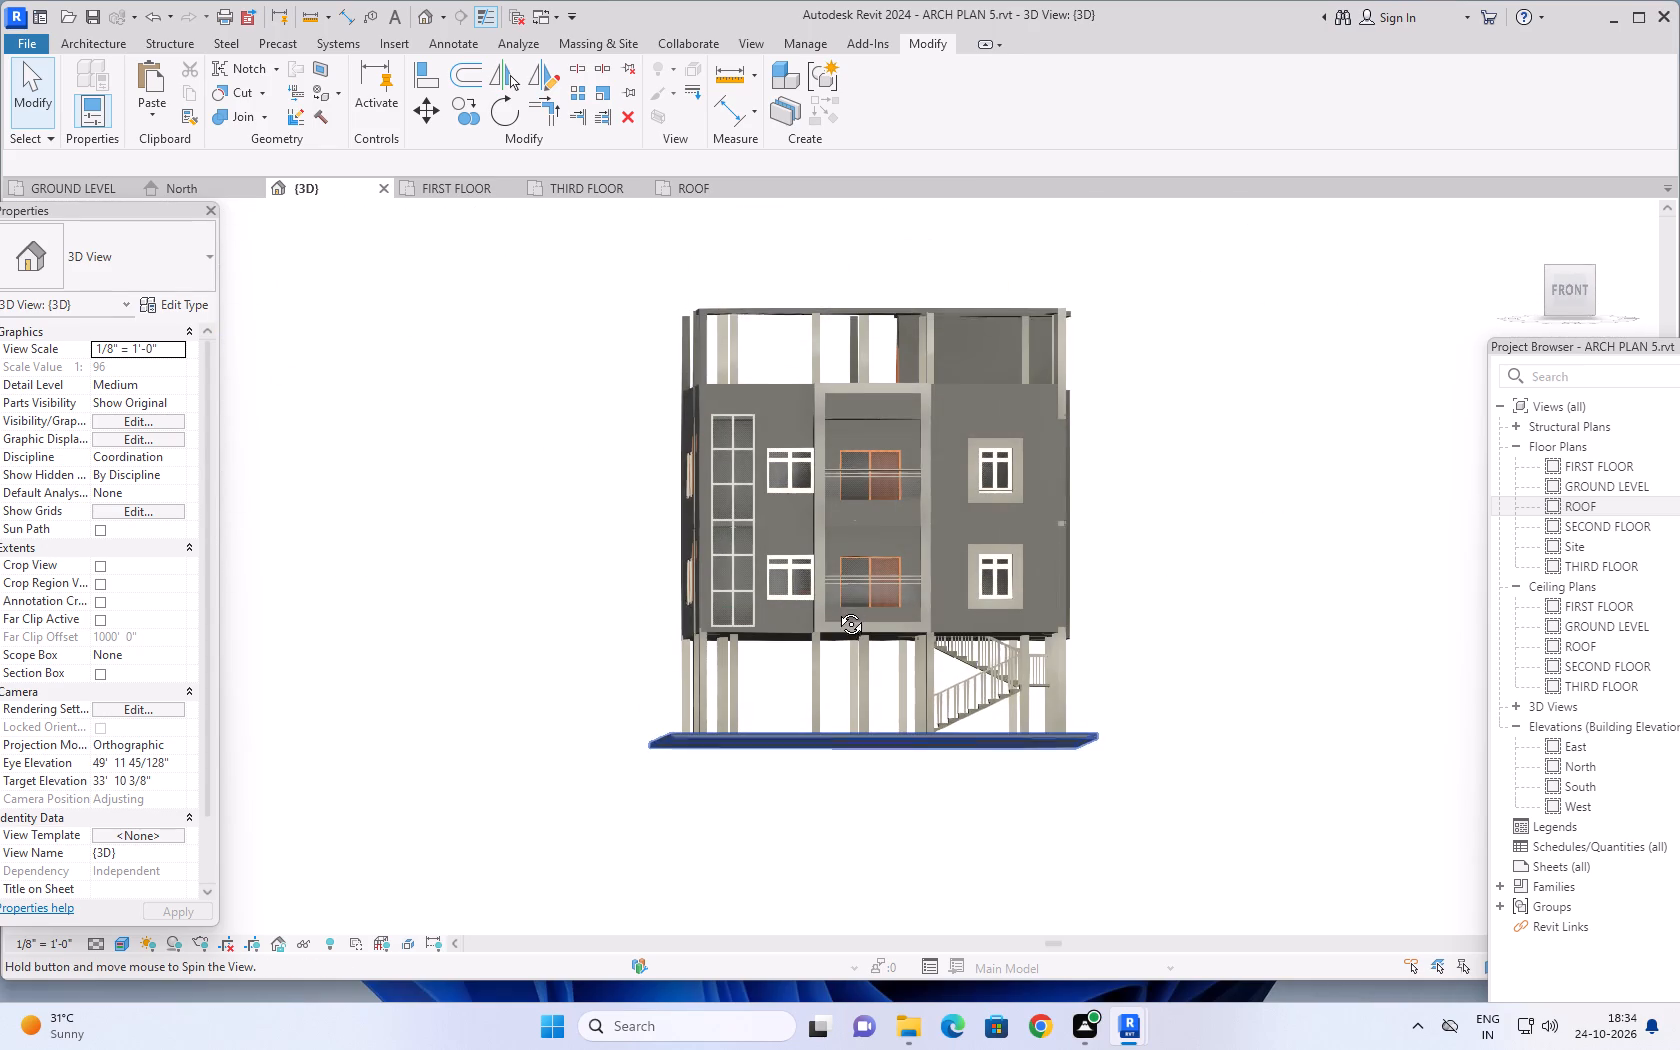
{"action": "middle_click_drag", "start_coordinate": [836, 609], "coordinate": [911, 679], "text": "shift"}
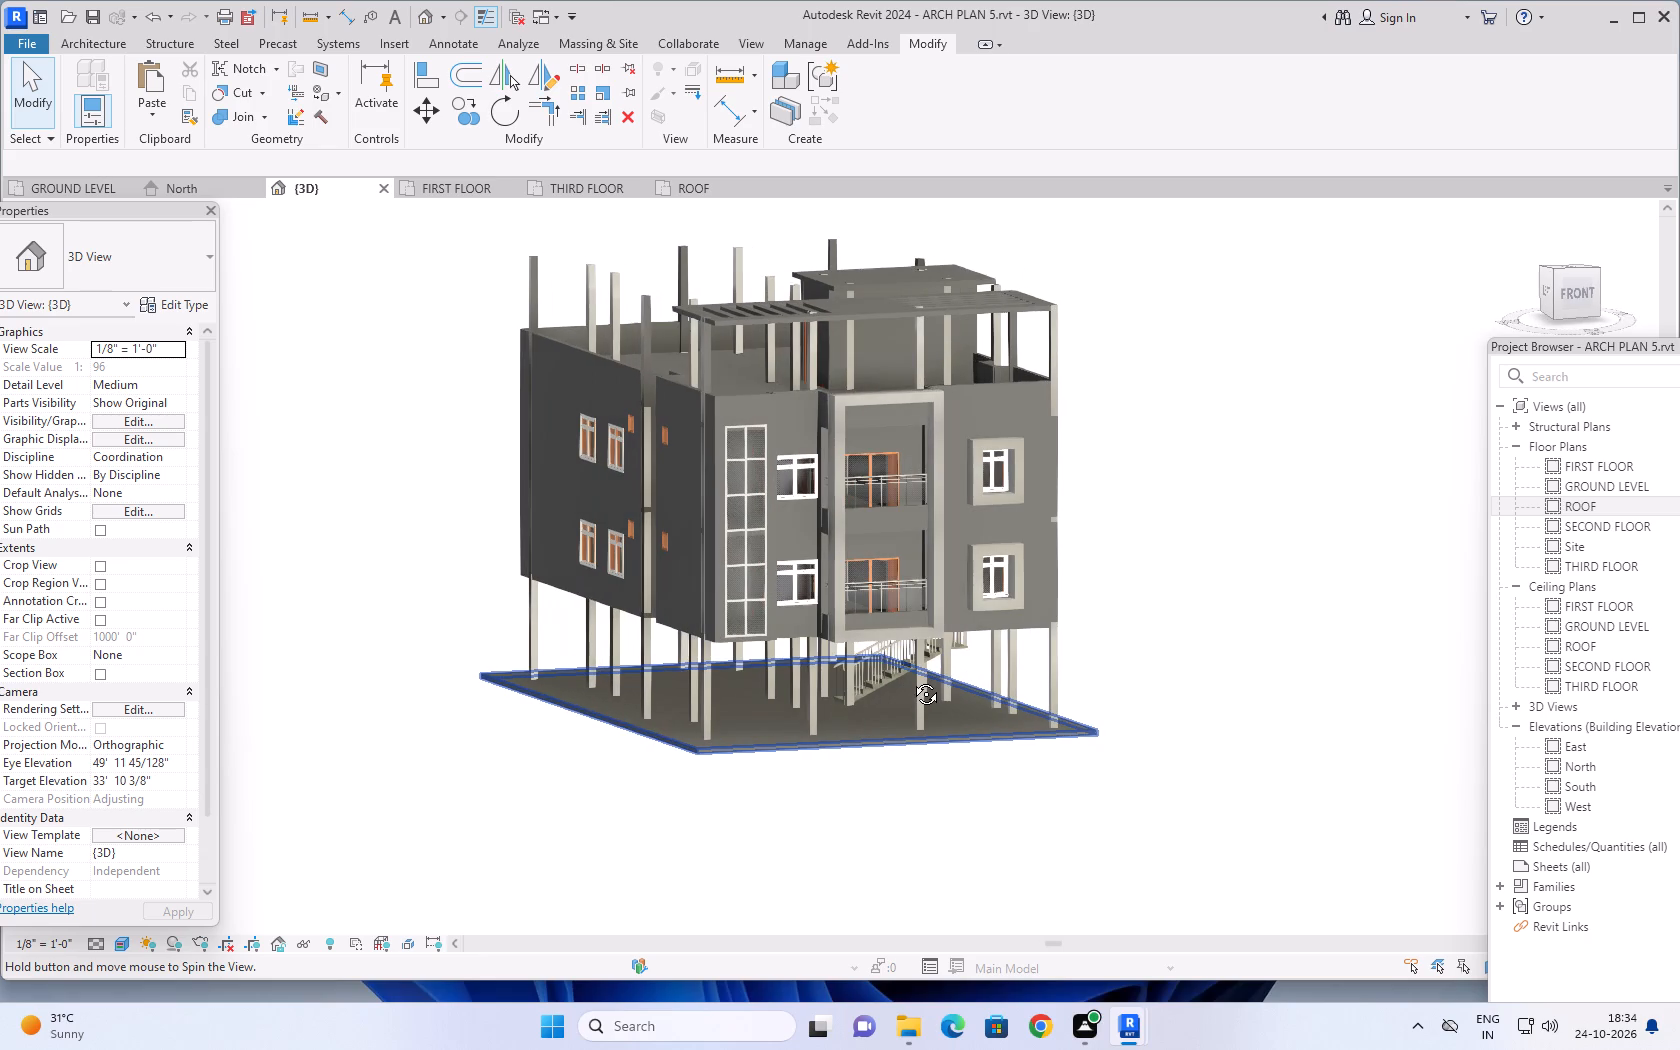
{"action": "middle_click_drag", "start_coordinate": [911, 679], "coordinate": [912, 684], "text": "shift"}
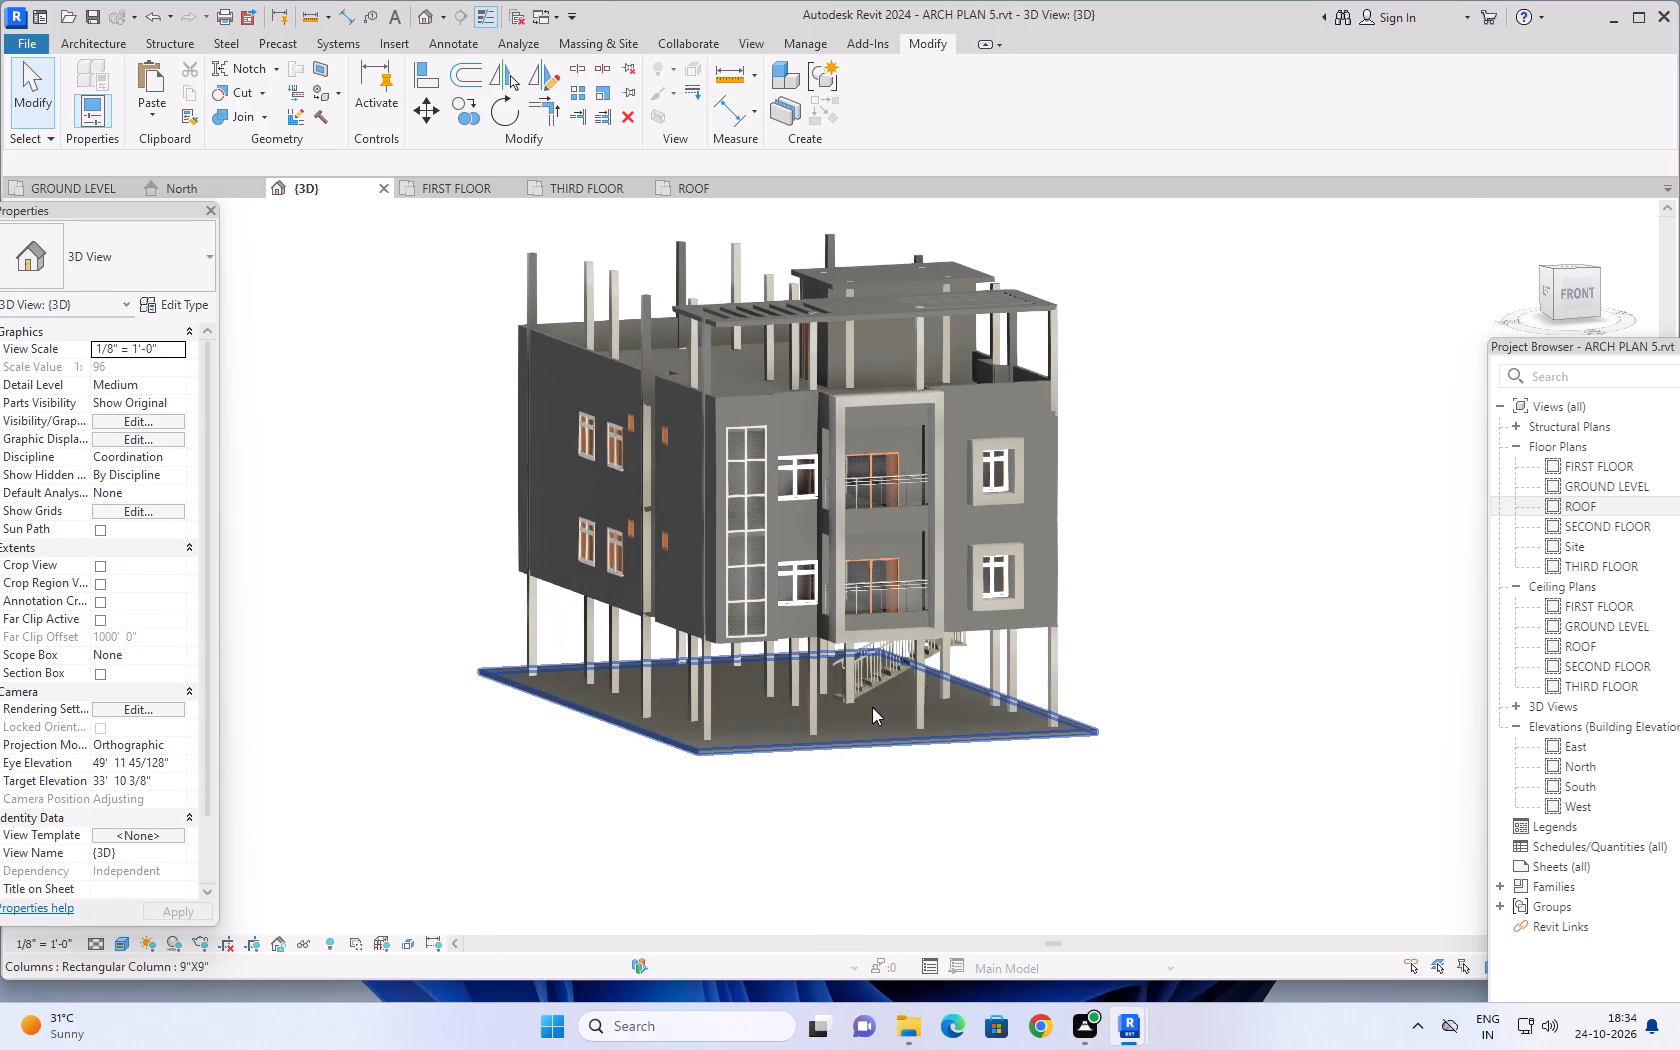
{"action": "left_click", "coordinate": [64, 189]}
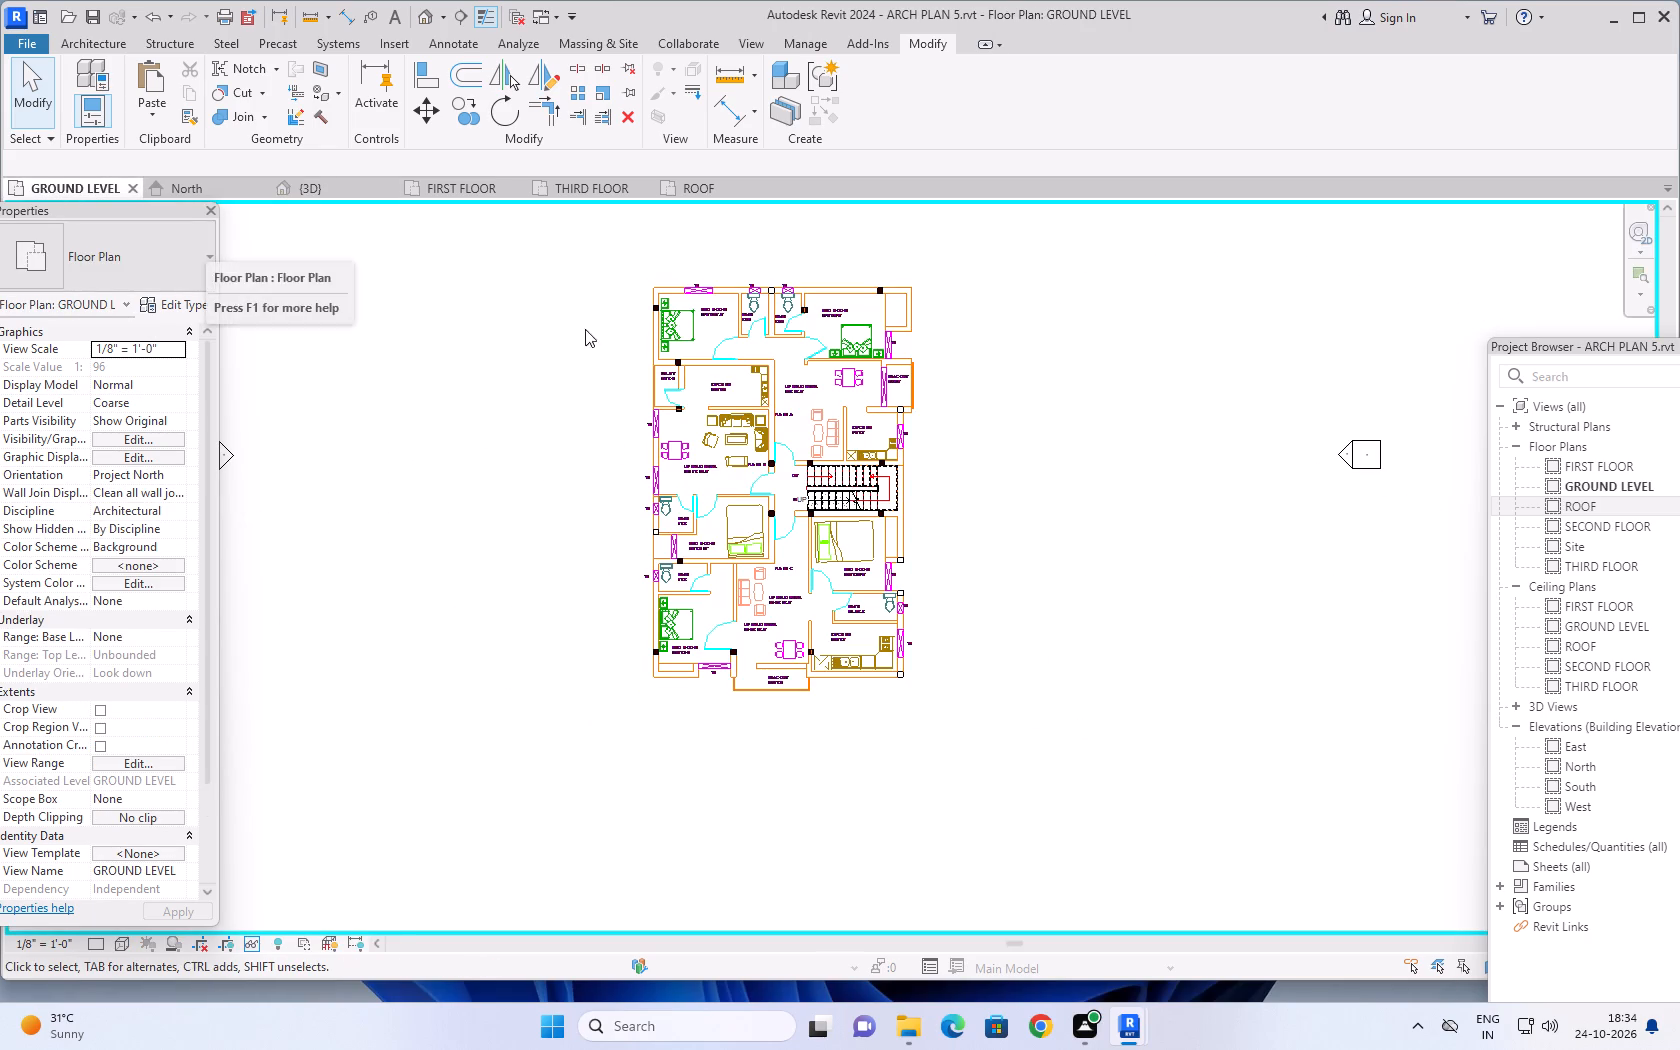
Set up a new 6" basic wall in the FIRST FLOOR plan with its top unconnected and a height of 6'.
{"action": "left_click", "coordinate": [461, 180]}
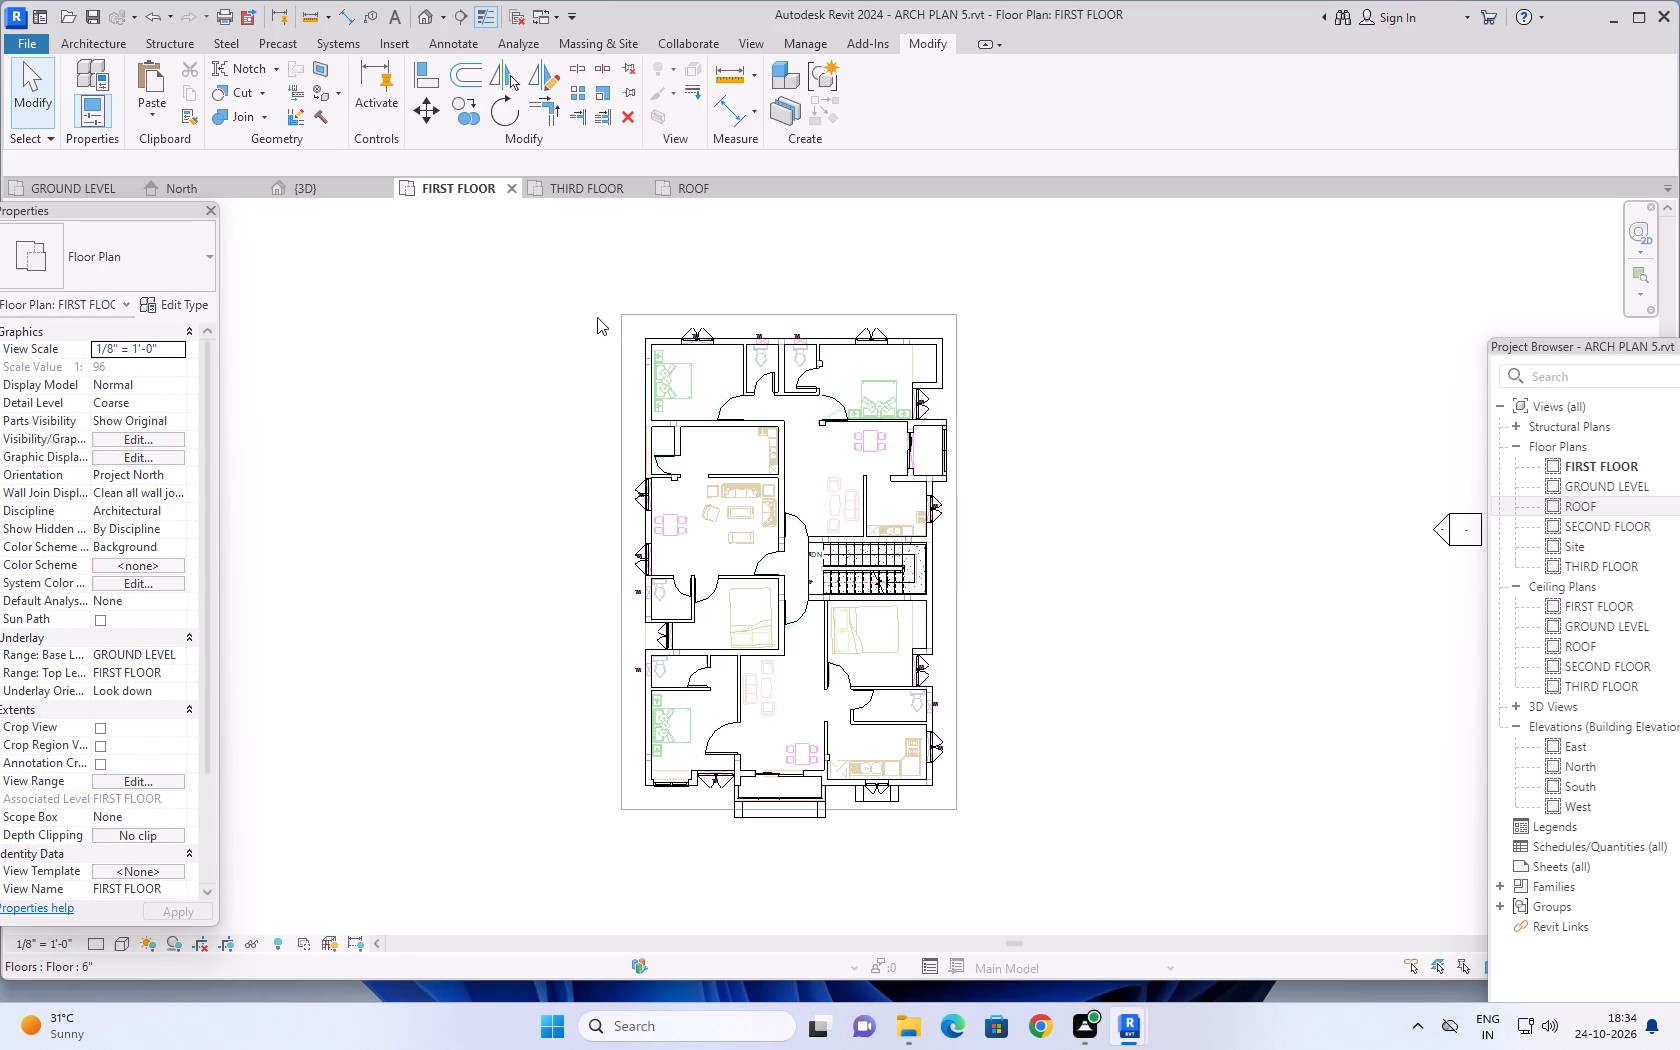
{"action": "scroll", "coordinate": [629, 307], "scroll_direction": "up", "scroll_amount": 1}
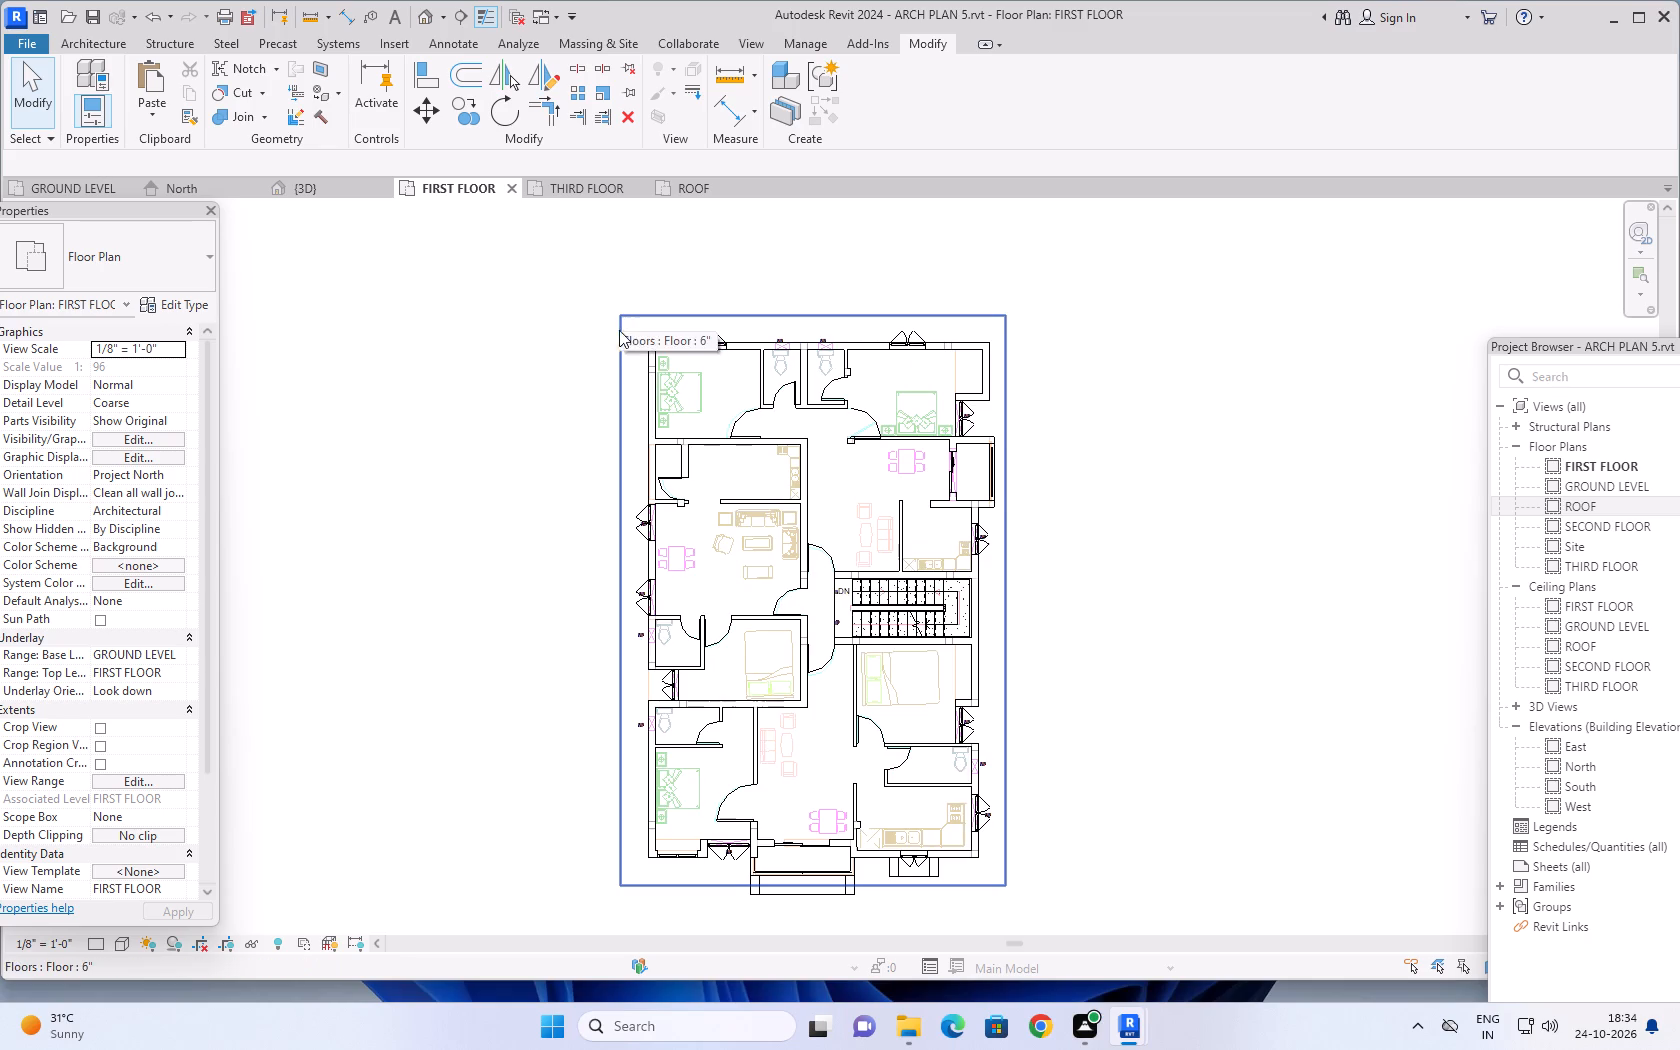
{"action": "left_click", "coordinate": [80, 40]}
{"action": "left_click", "coordinate": [91, 76]}
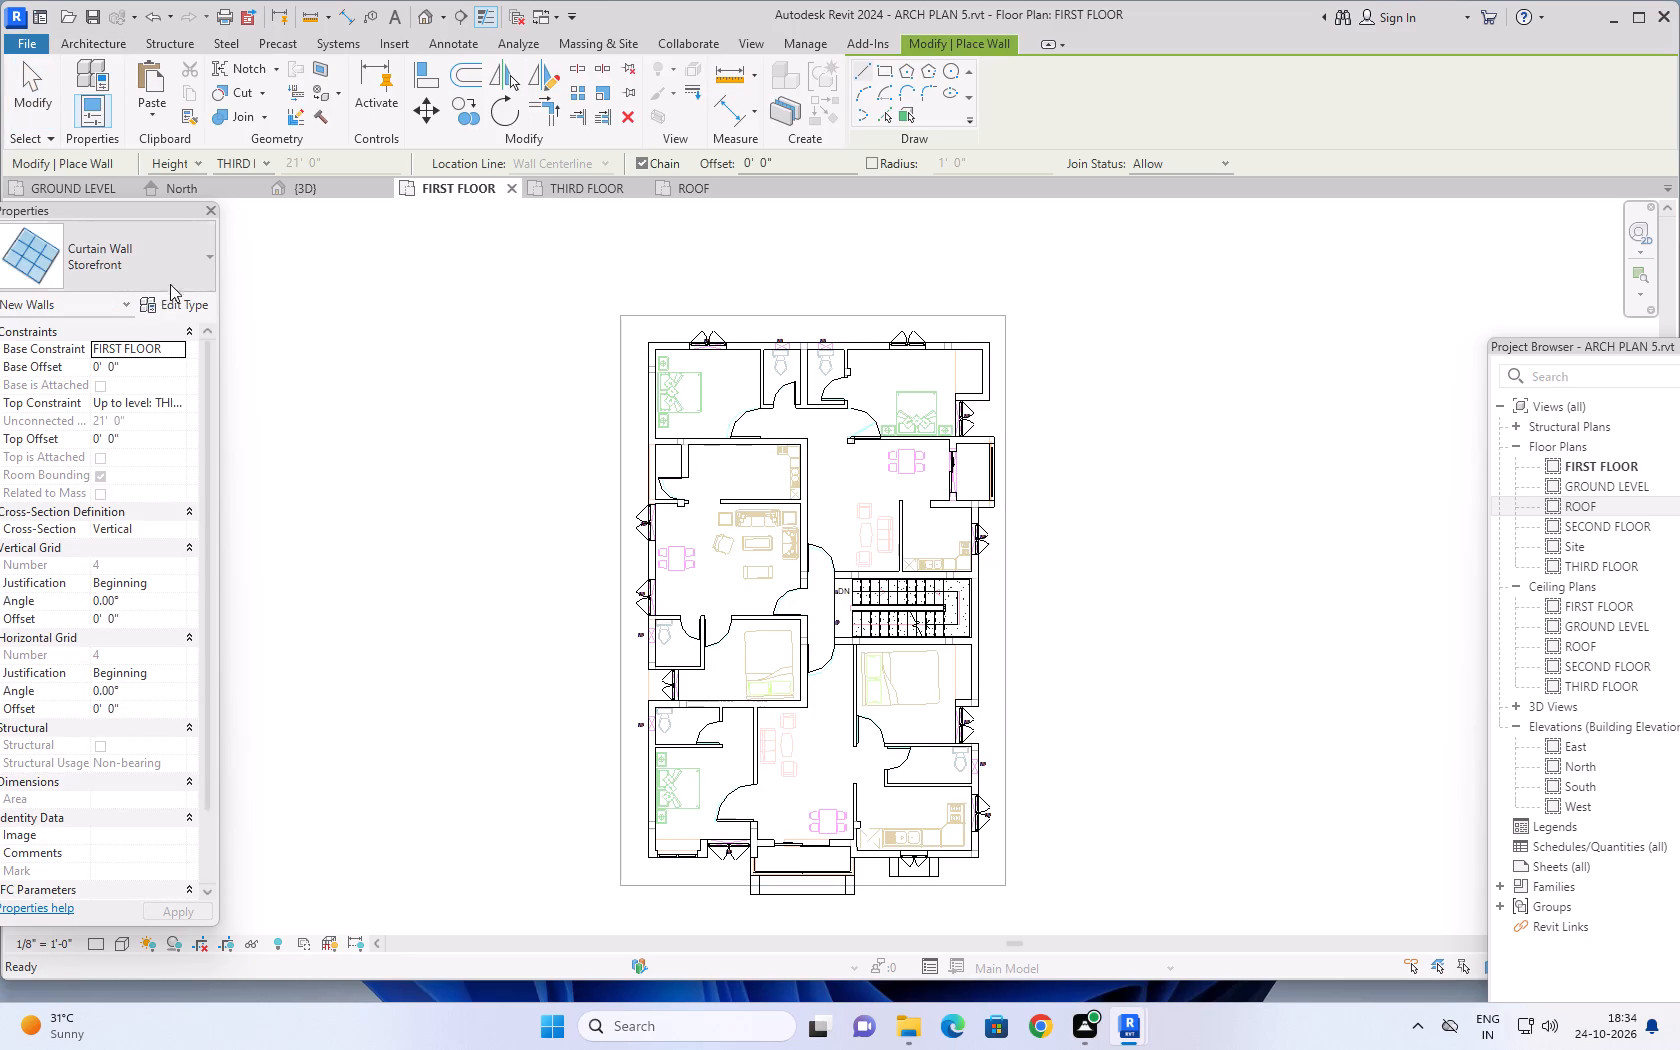
{"action": "left_click", "coordinate": [183, 263]}
{"action": "scroll", "coordinate": [136, 425], "scroll_direction": "up", "scroll_amount": 15}
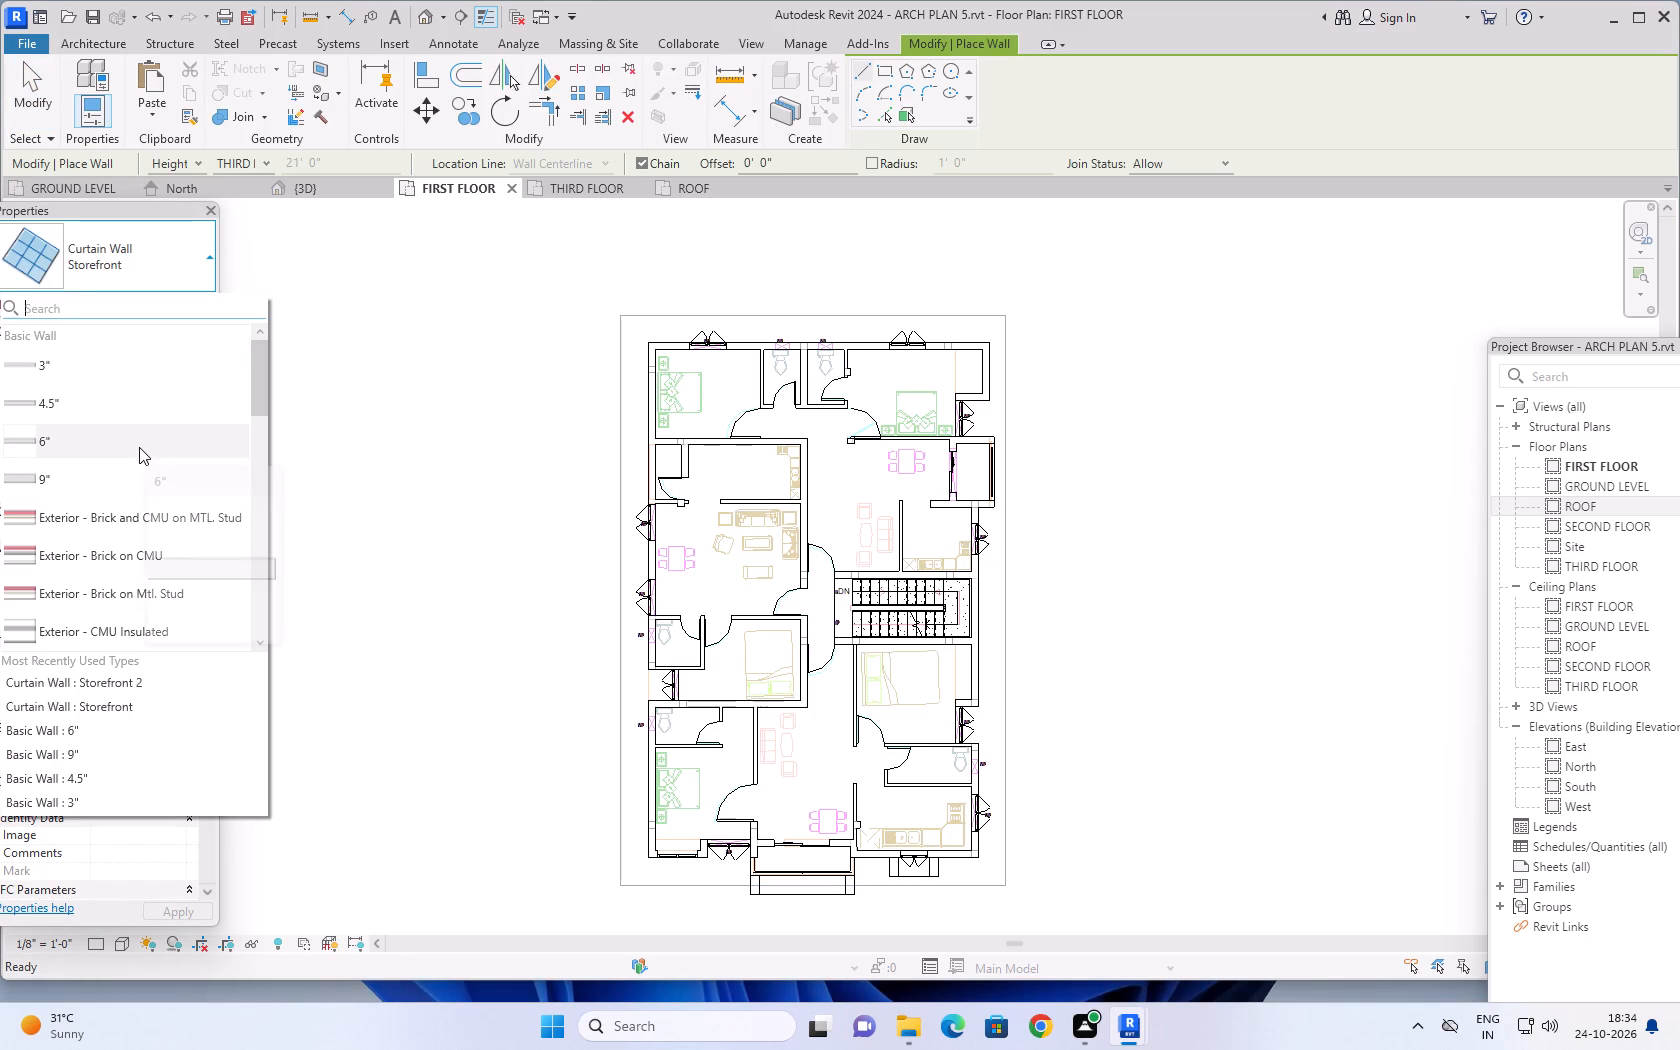
{"action": "left_click", "coordinate": [127, 444]}
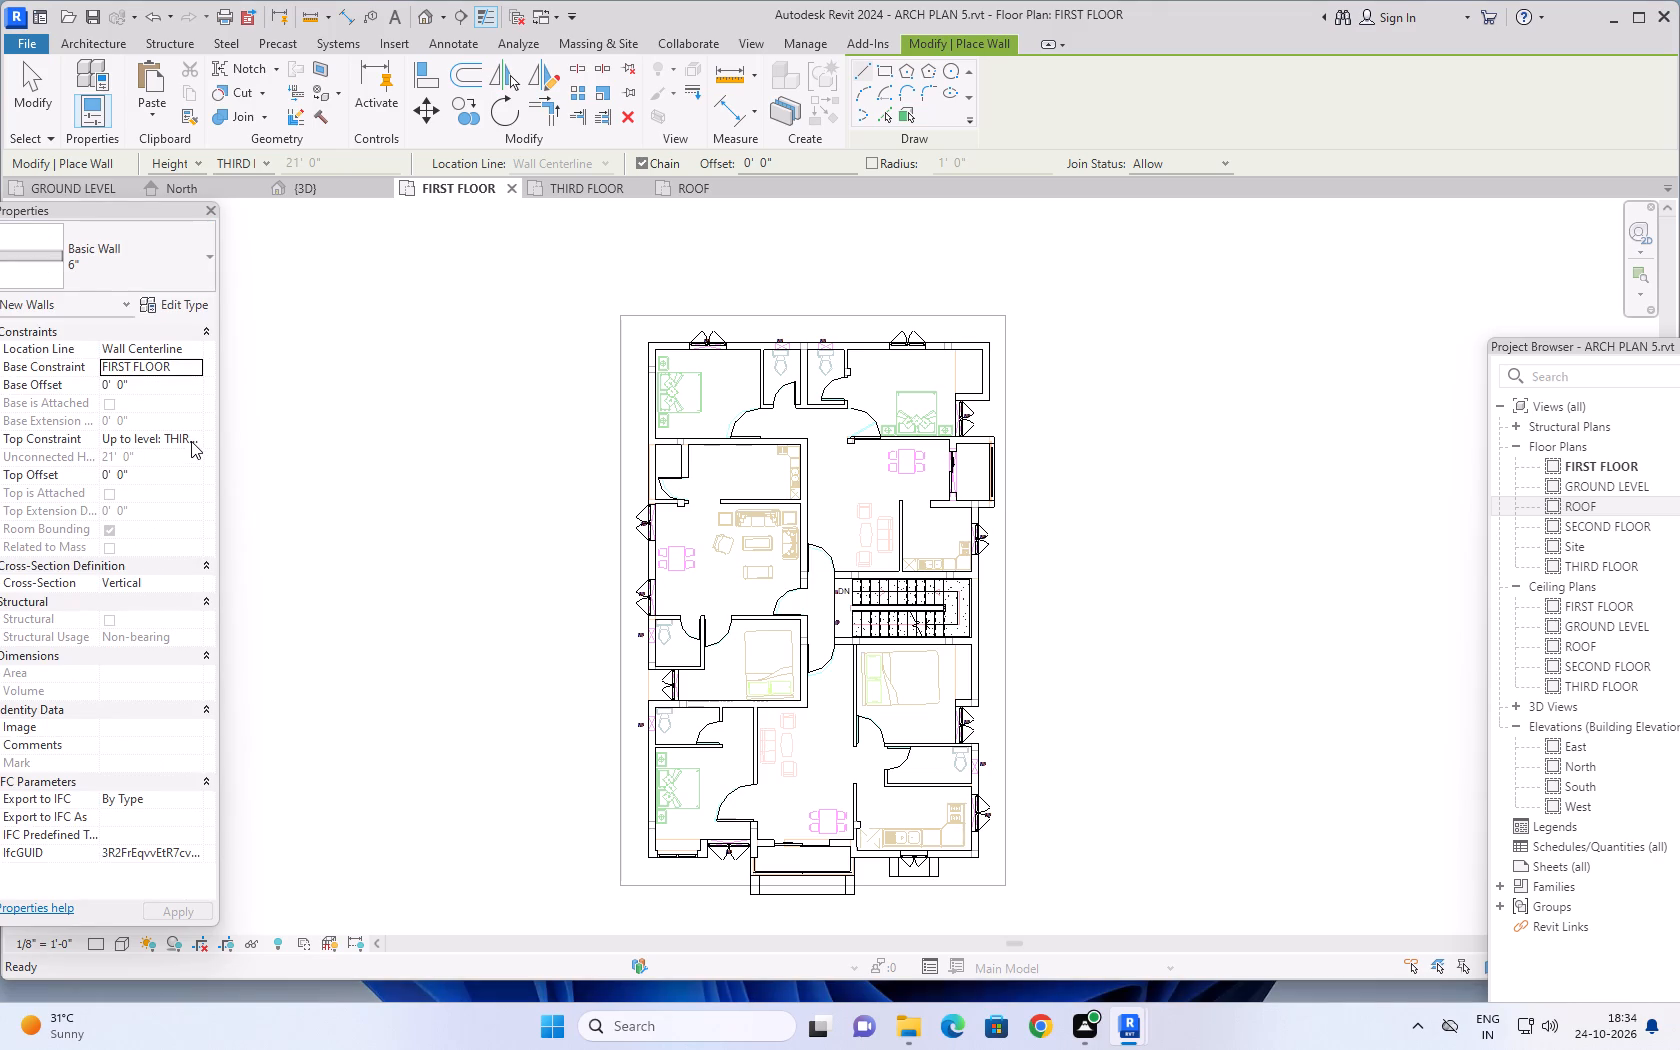
{"action": "left_click", "coordinate": [191, 441]}
{"action": "left_click", "coordinate": [184, 455]}
{"action": "left_click", "coordinate": [171, 459]}
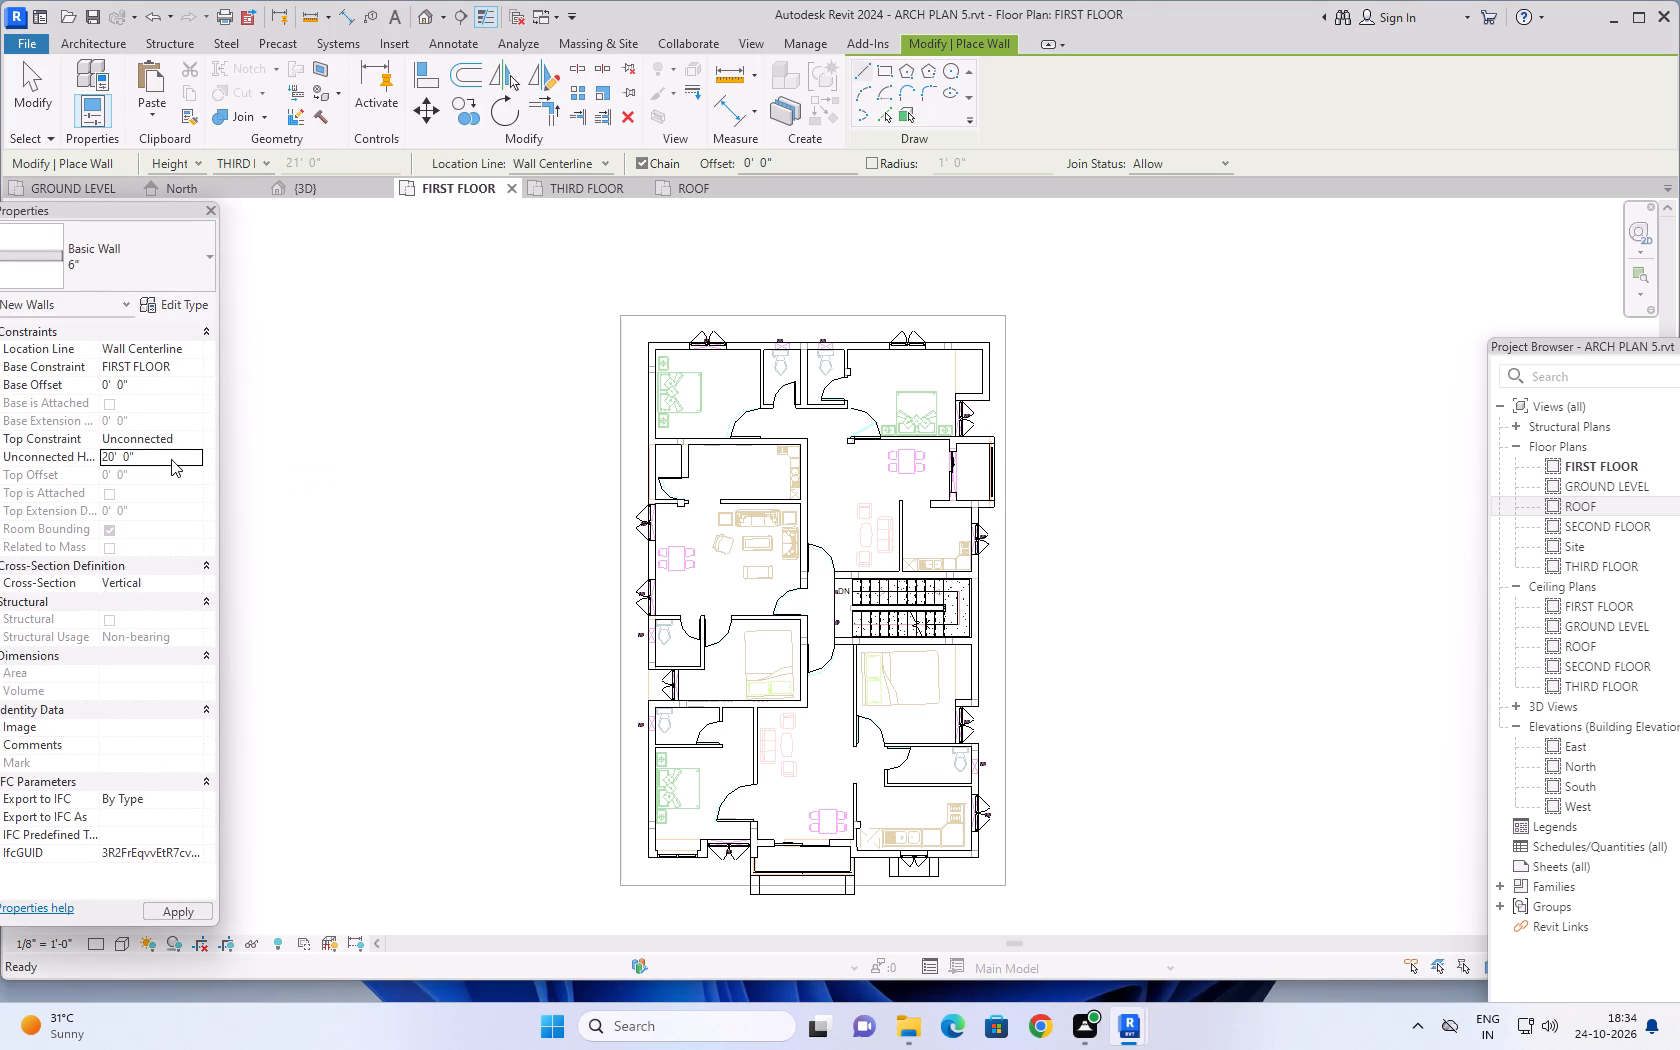
{"action": "type", "text": "6'"}
{"action": "key", "text": "Return"}
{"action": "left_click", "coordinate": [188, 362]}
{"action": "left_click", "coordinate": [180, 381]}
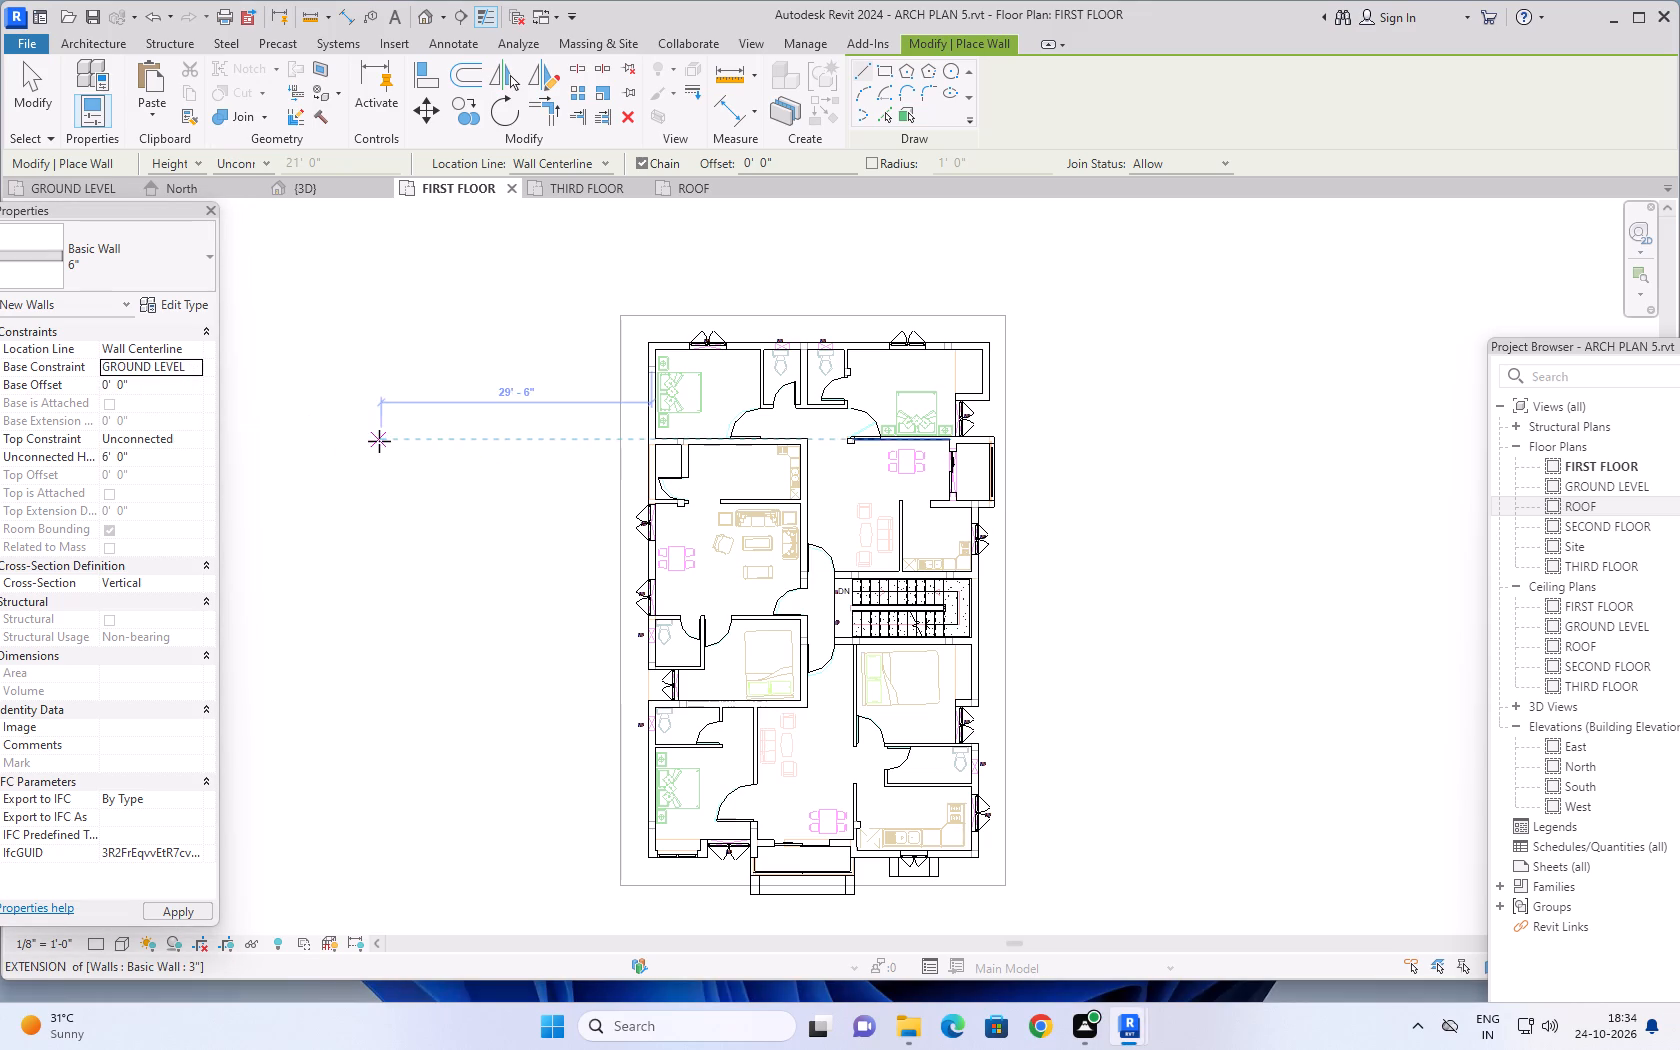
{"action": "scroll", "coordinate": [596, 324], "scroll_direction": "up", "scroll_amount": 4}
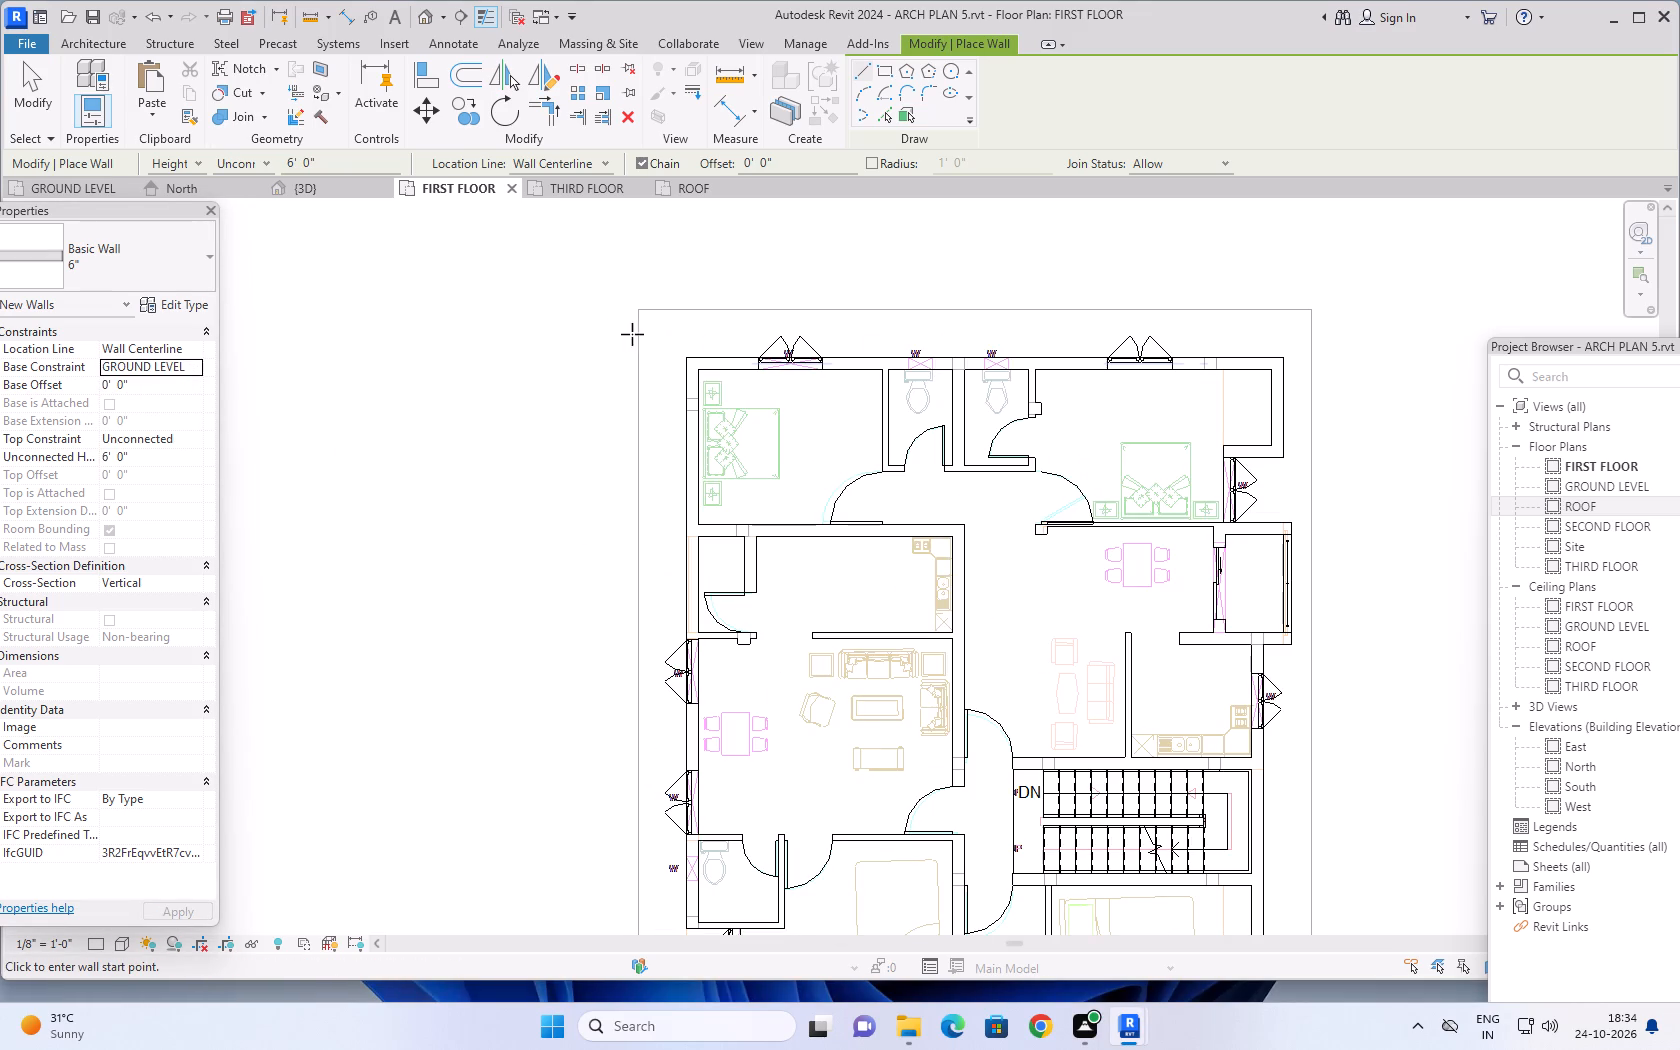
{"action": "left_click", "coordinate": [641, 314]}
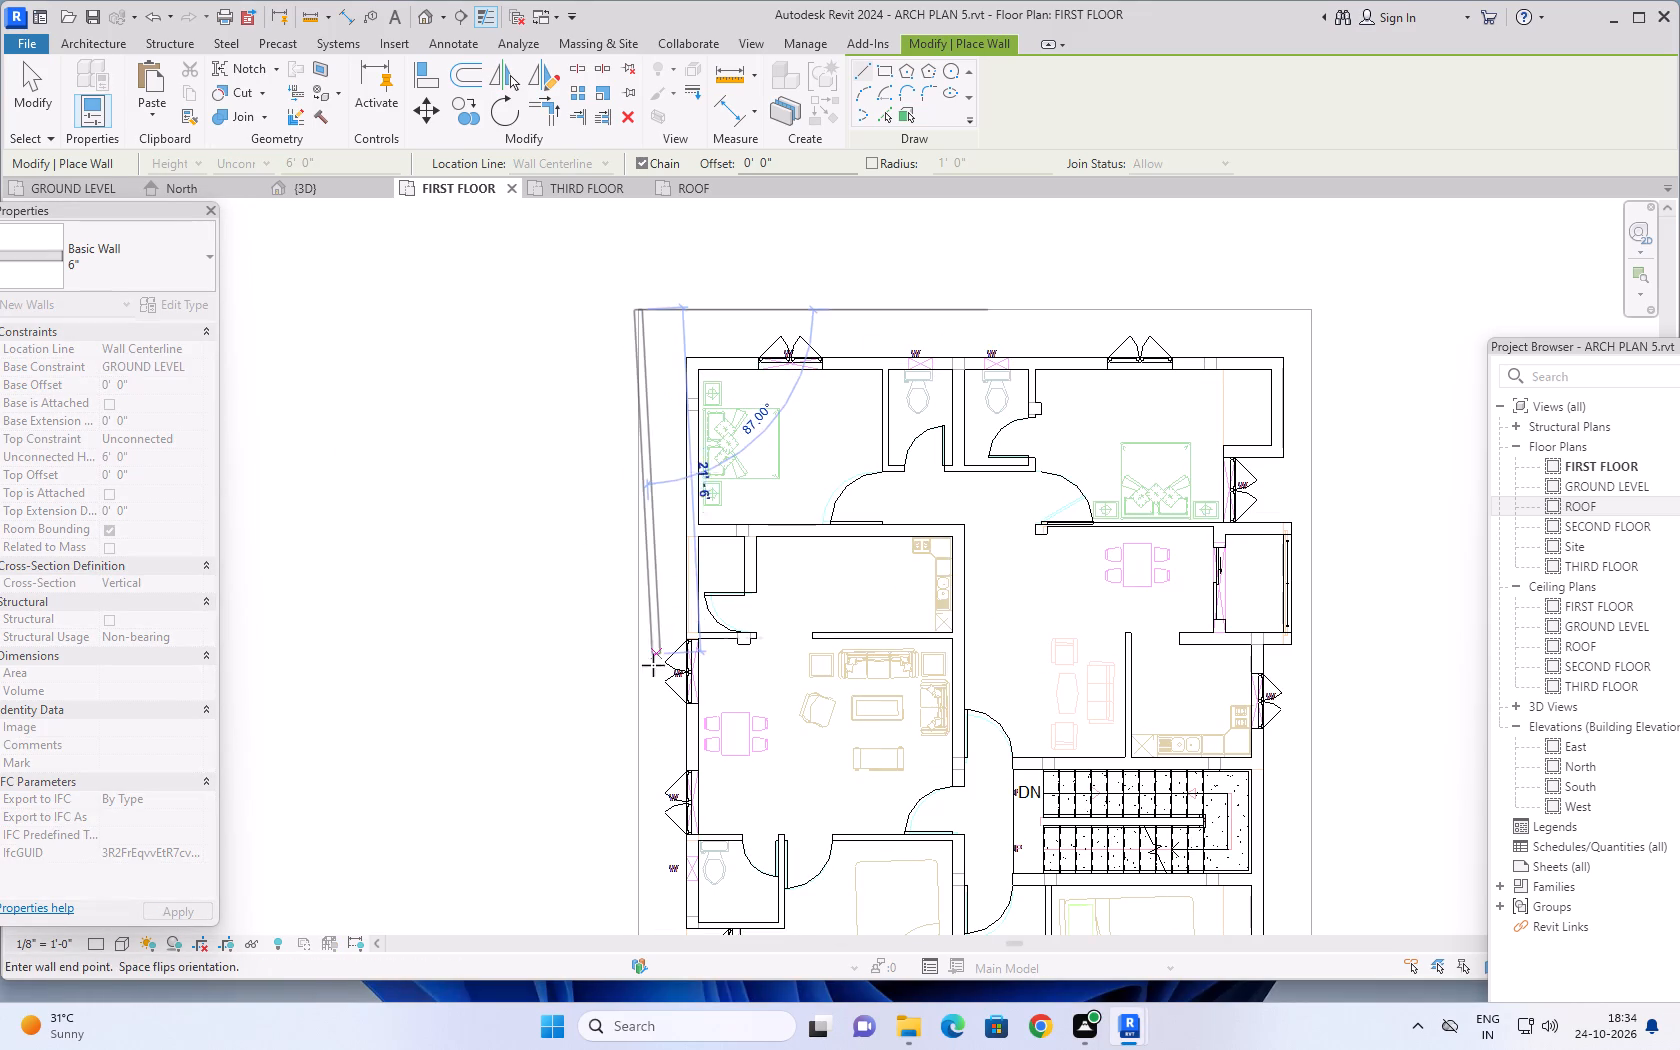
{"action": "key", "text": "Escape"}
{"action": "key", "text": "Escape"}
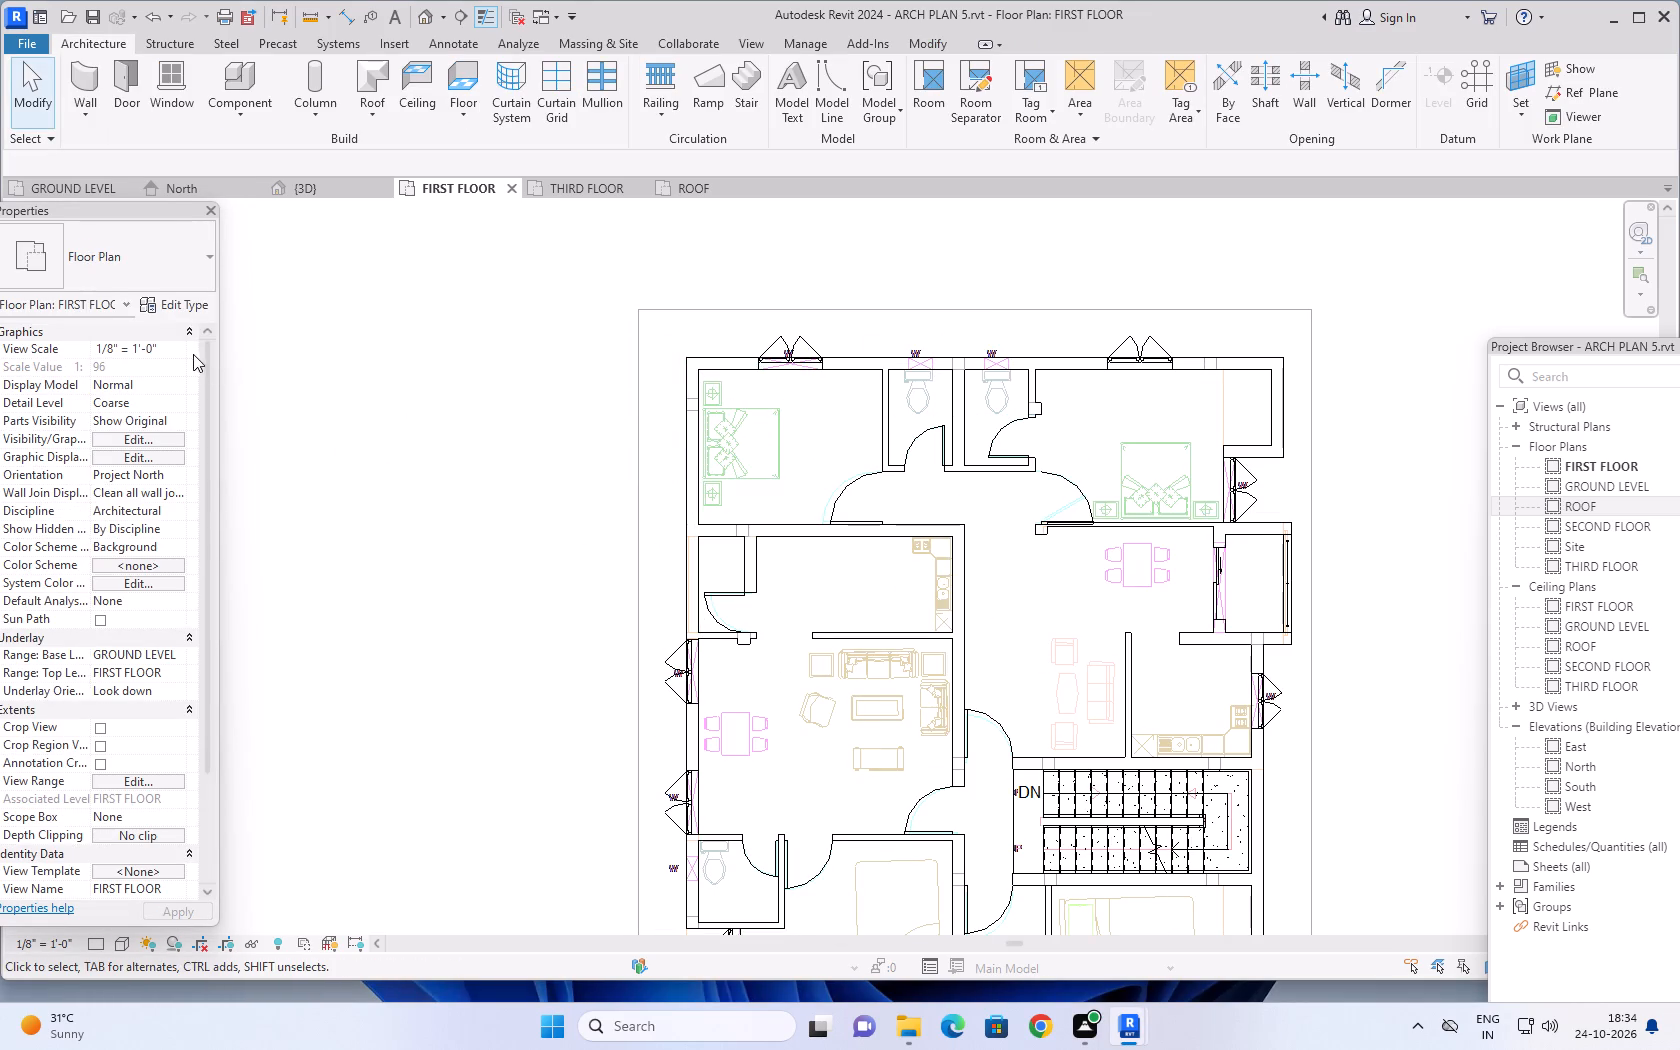
Draw a wall inside the ground slab's west edge, back corner to front corner, with location line Finish Face: Exterior and base constraint GROUND LEVEL.
{"action": "left_click", "coordinate": [89, 83]}
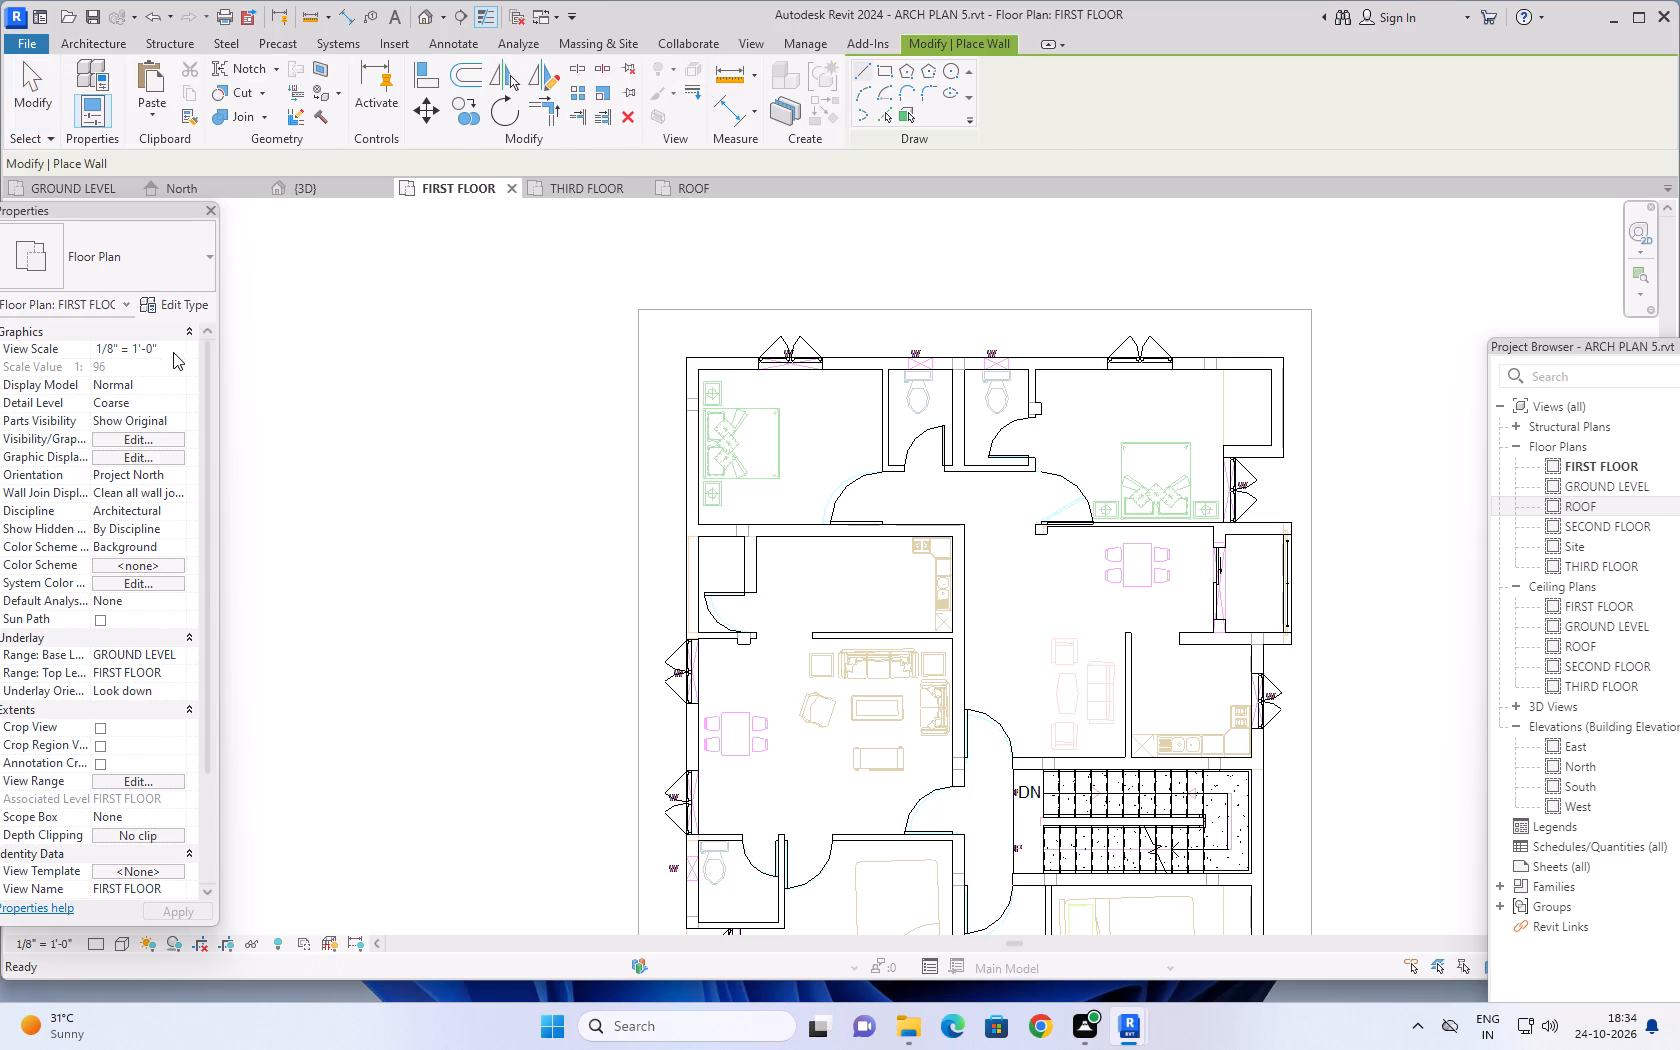
{"action": "left_click", "coordinate": [193, 347]}
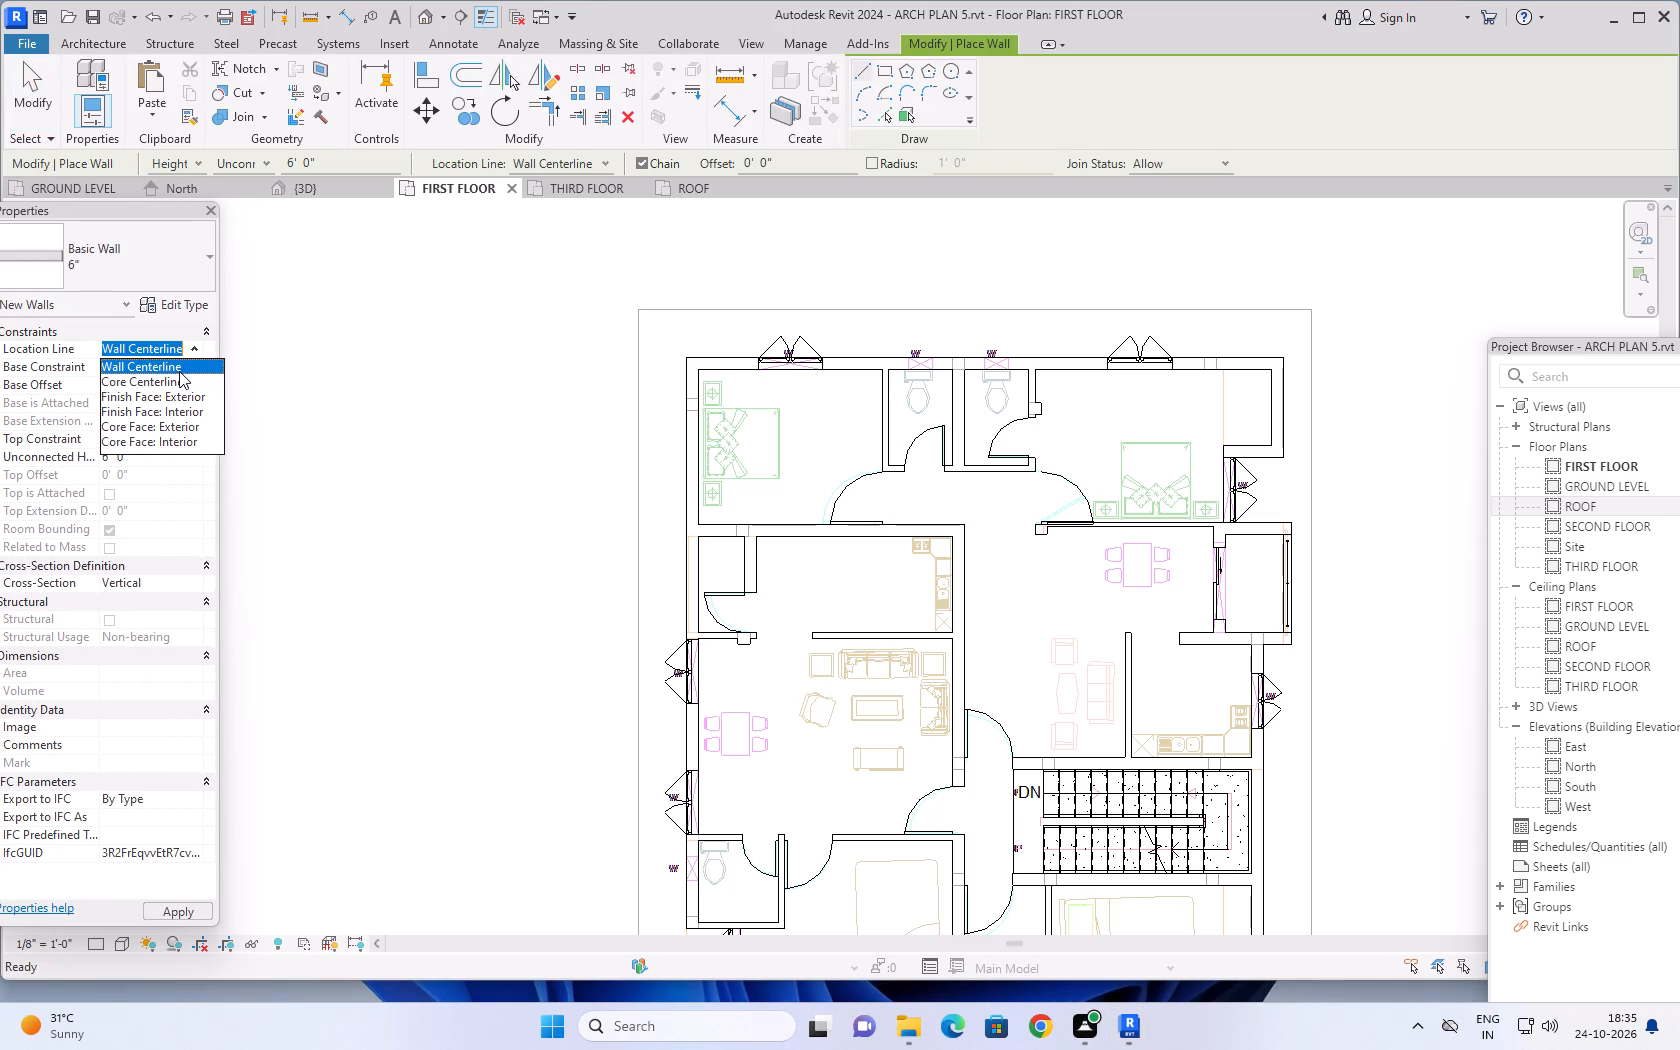
{"action": "left_click", "coordinate": [182, 400]}
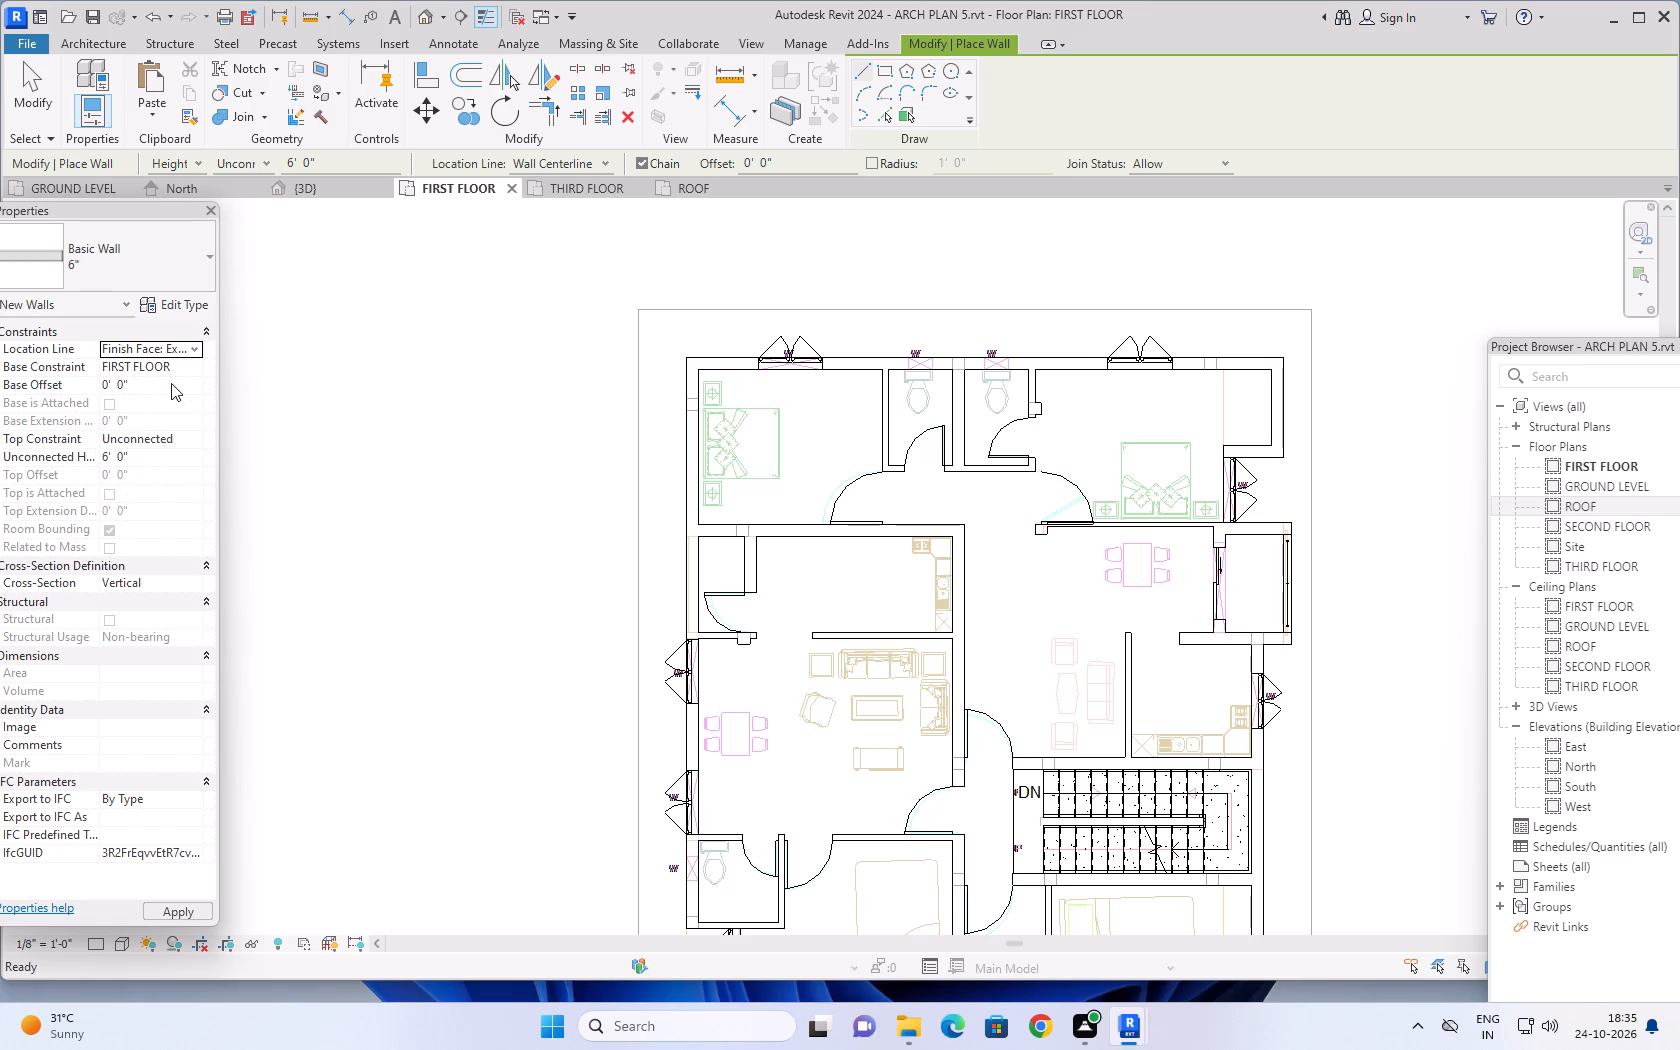
{"action": "left_click", "coordinate": [181, 368]}
{"action": "left_click", "coordinate": [195, 368]}
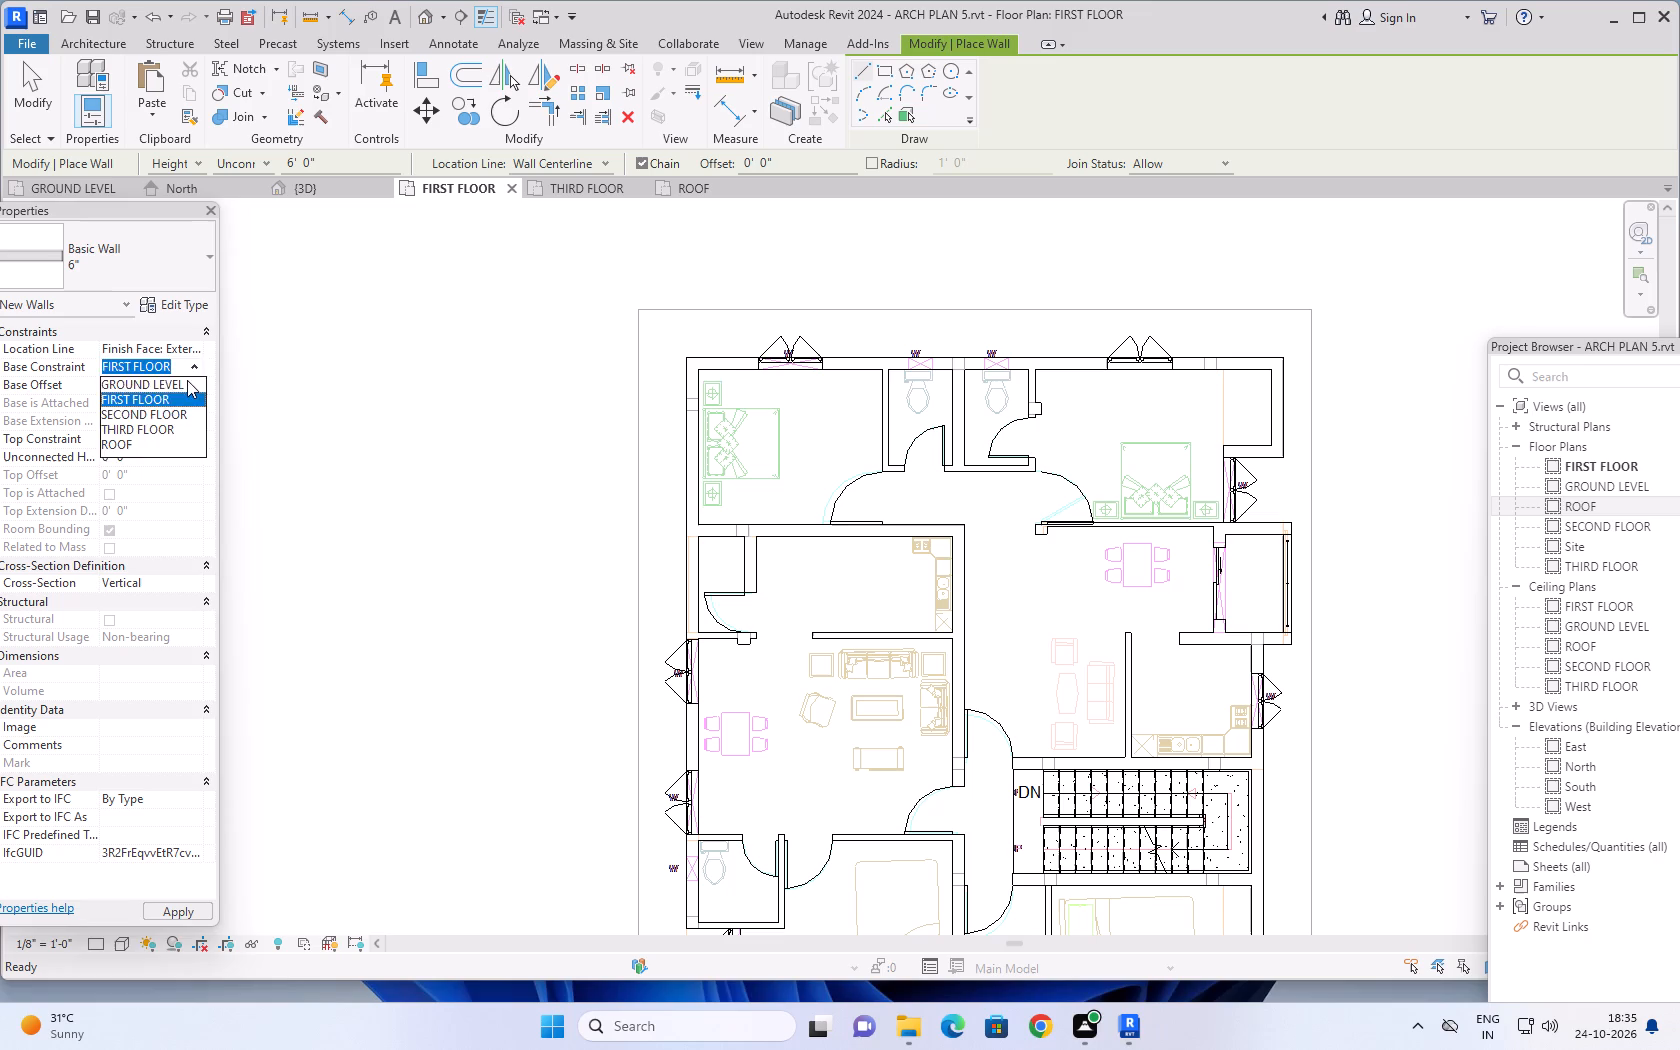
{"action": "left_click", "coordinate": [187, 380]}
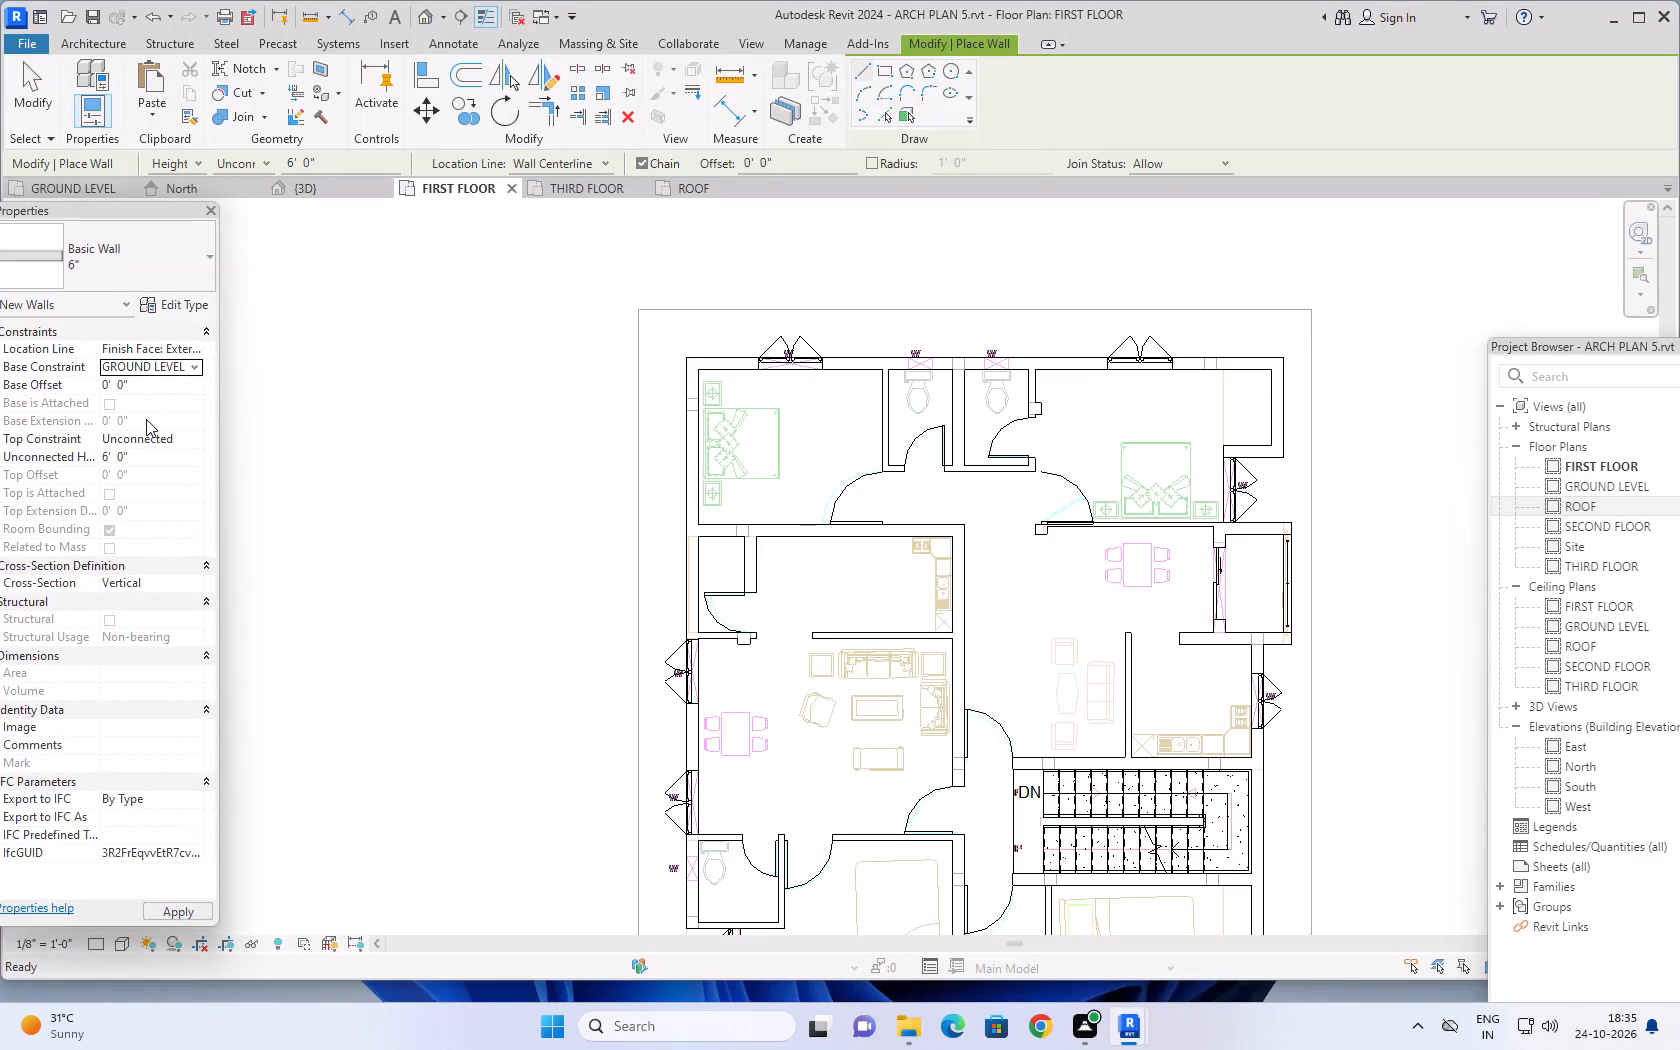
{"action": "scroll", "coordinate": [643, 313], "scroll_direction": "up", "scroll_amount": 4}
{"action": "left_click", "coordinate": [631, 306]}
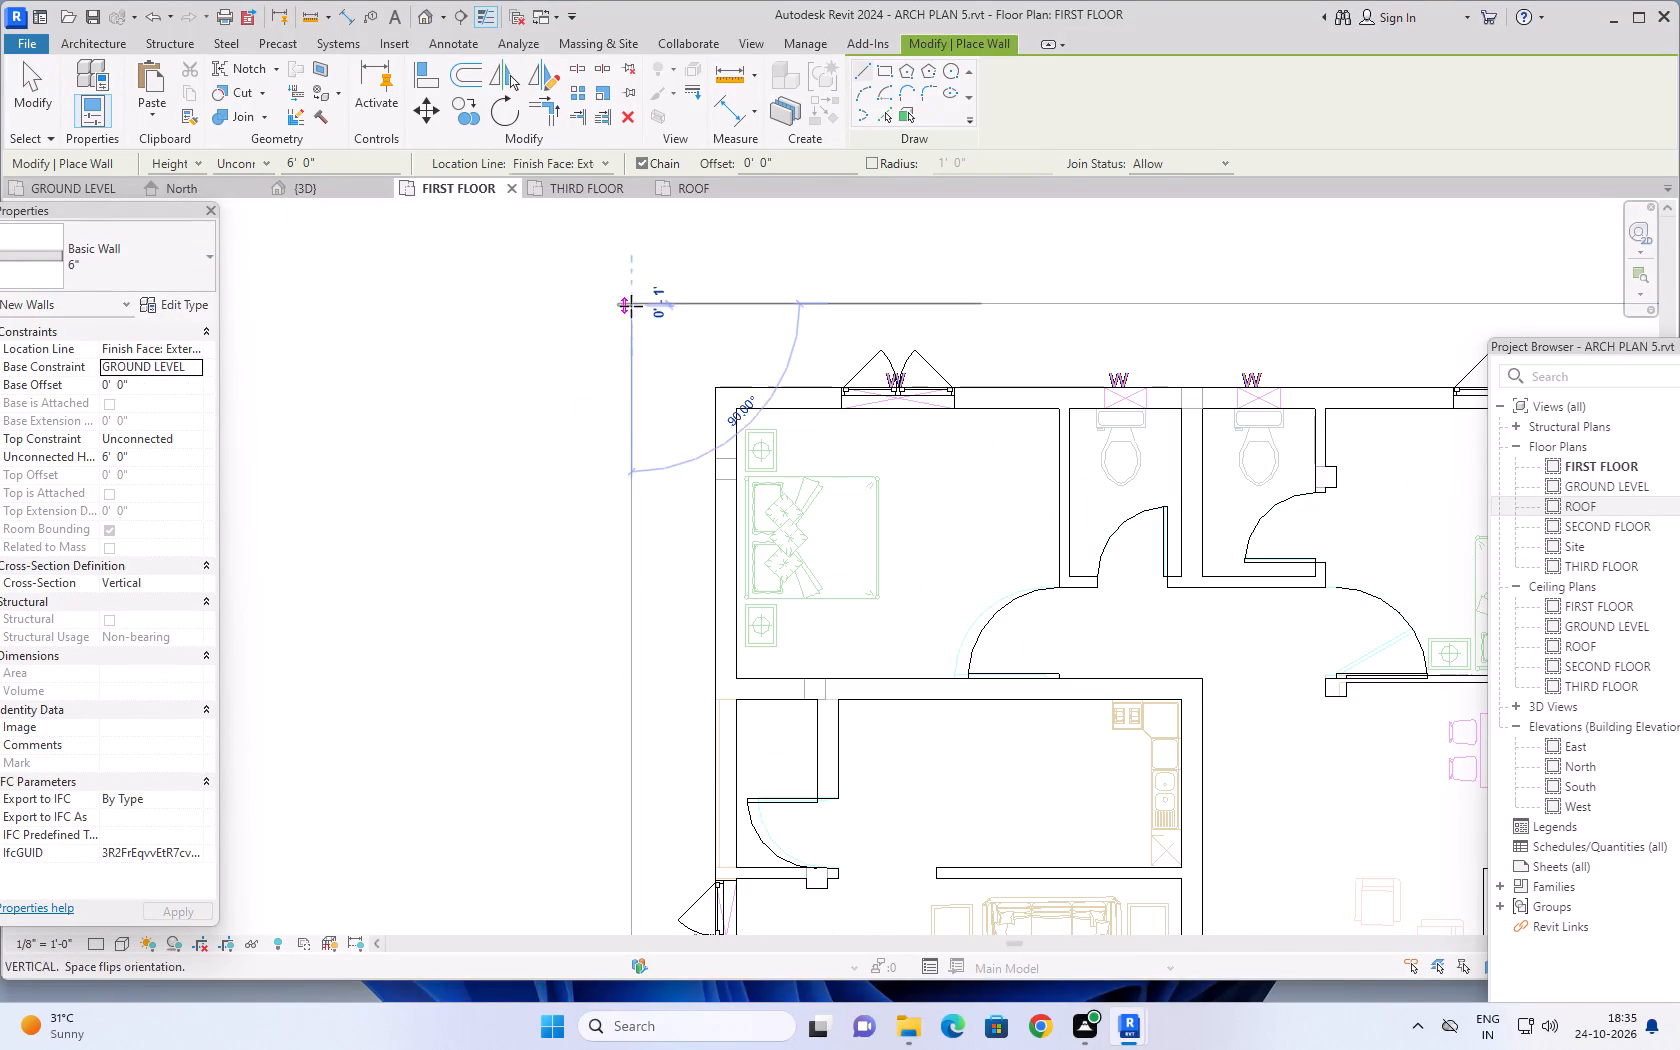
{"action": "key", "text": "space"}
{"action": "scroll", "coordinate": [617, 579], "scroll_direction": "down", "scroll_amount": 6}
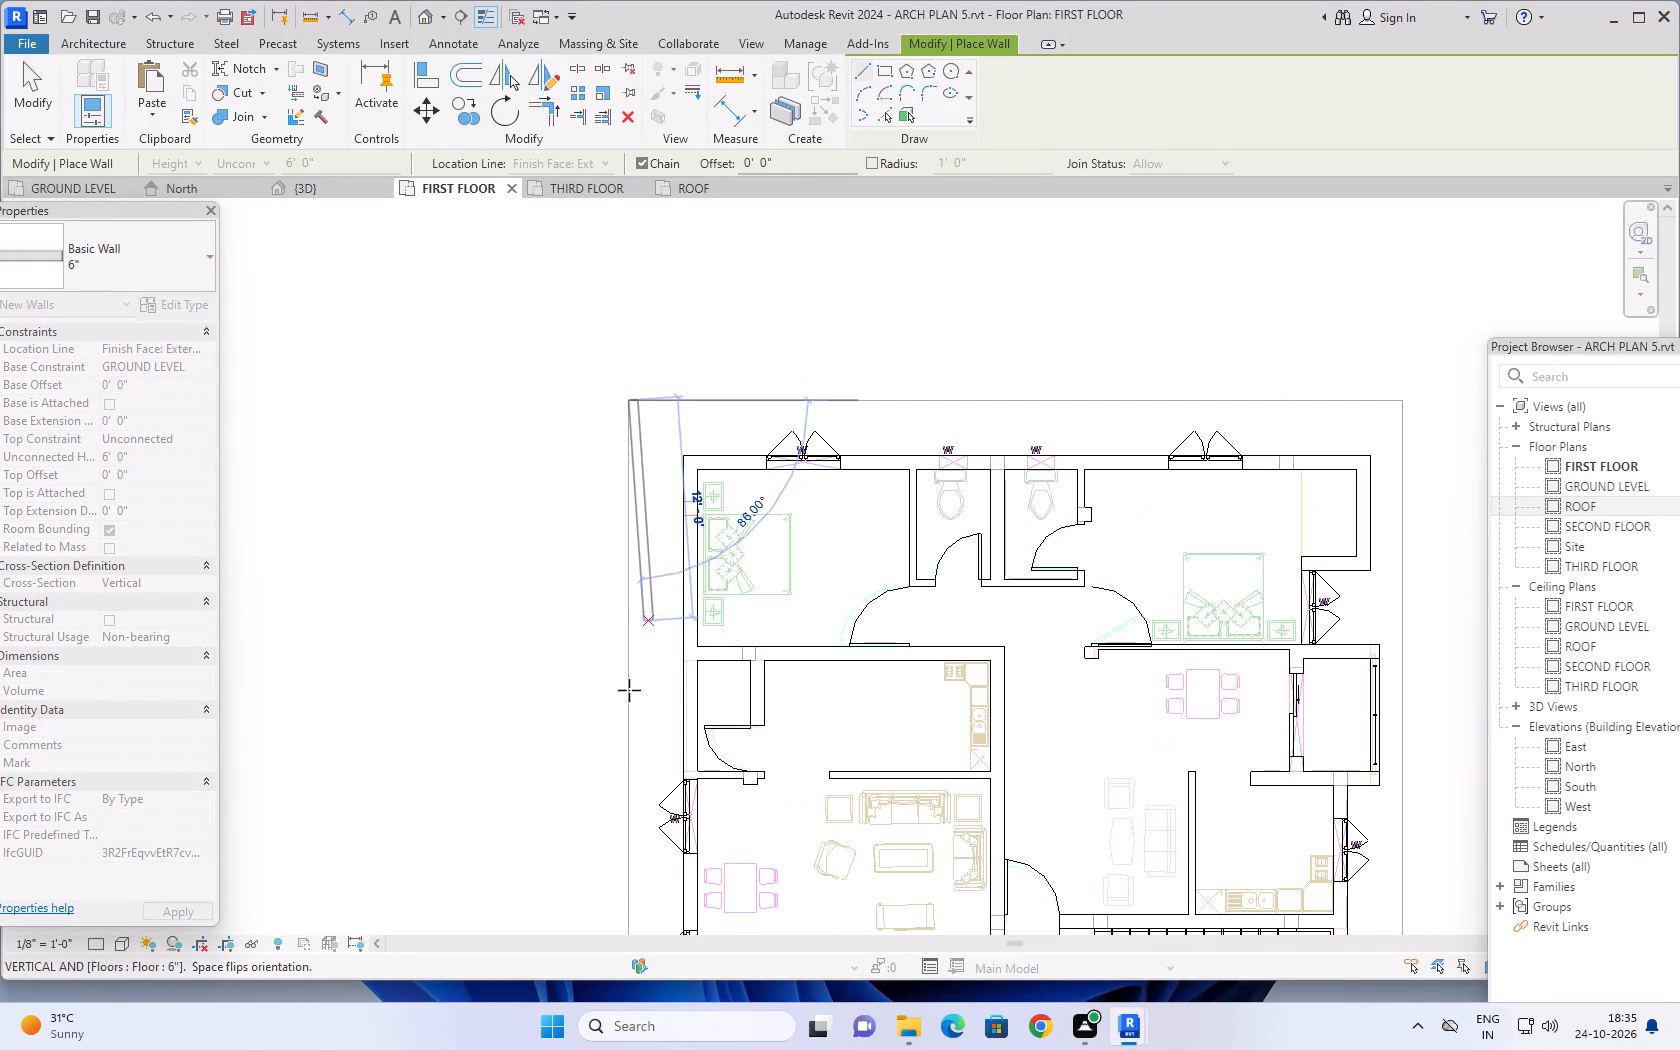
{"action": "middle_click_drag", "start_coordinate": [631, 728], "coordinate": [696, 214]}
{"action": "scroll", "coordinate": [712, 719], "scroll_direction": "up", "scroll_amount": 9}
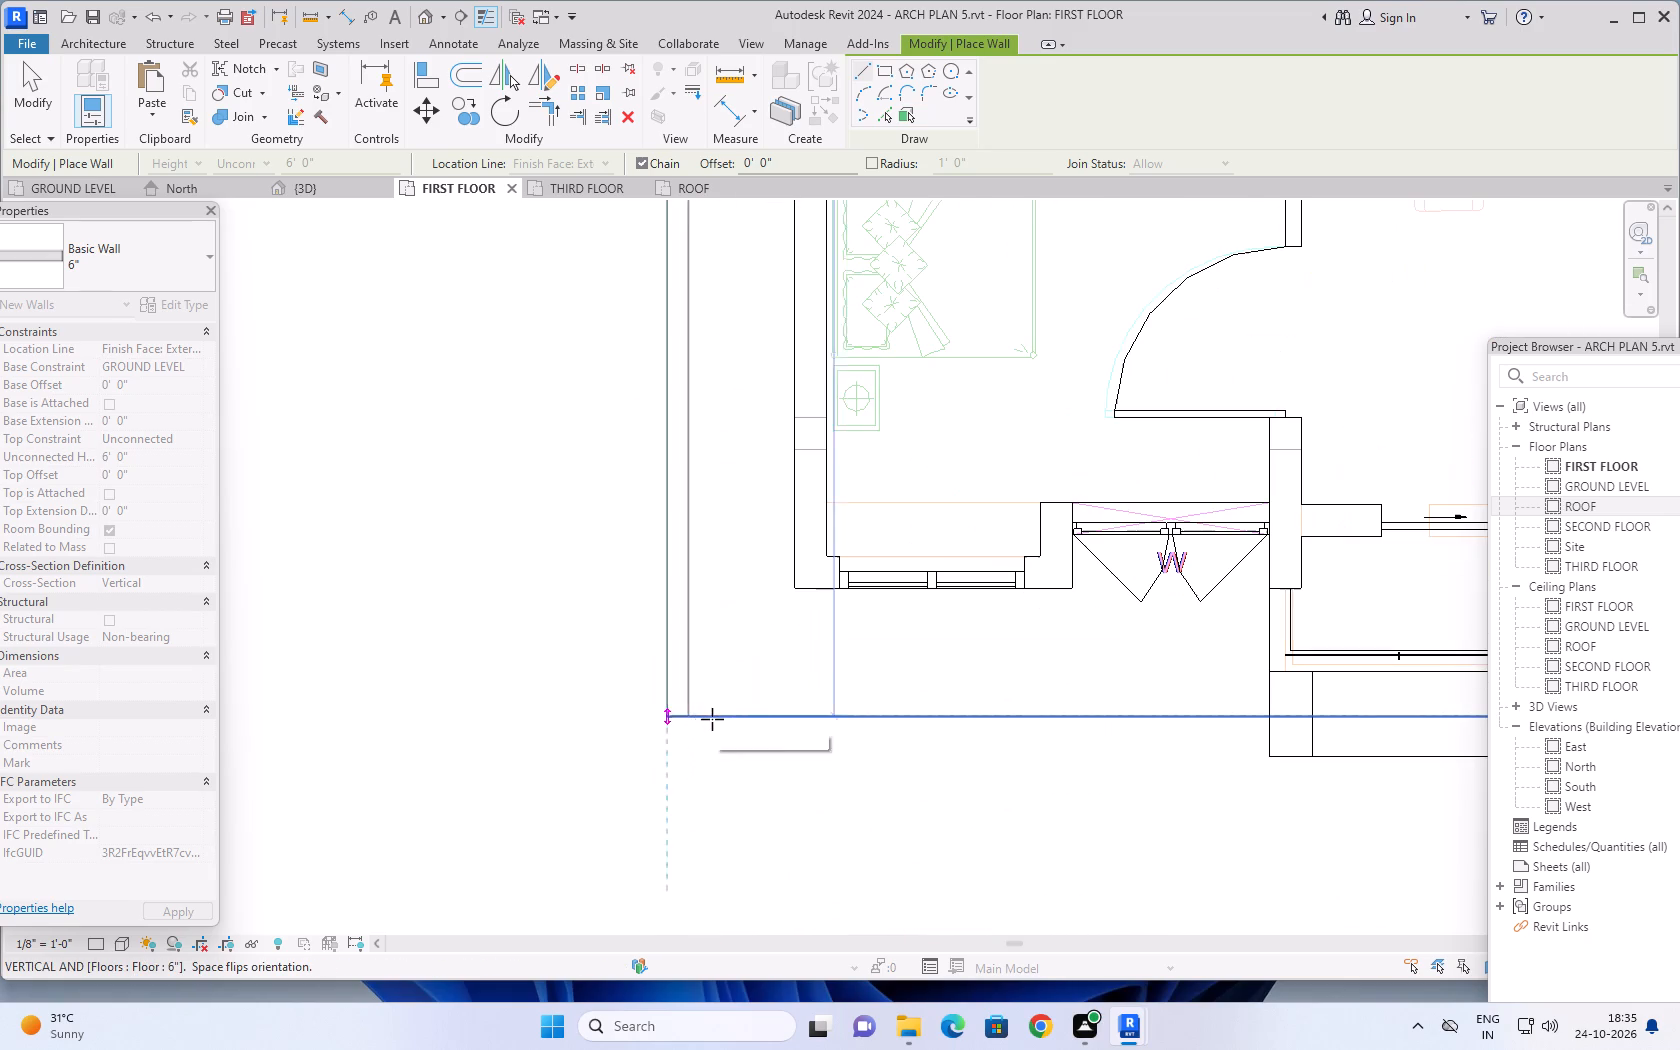
{"action": "left_click", "coordinate": [673, 716]}
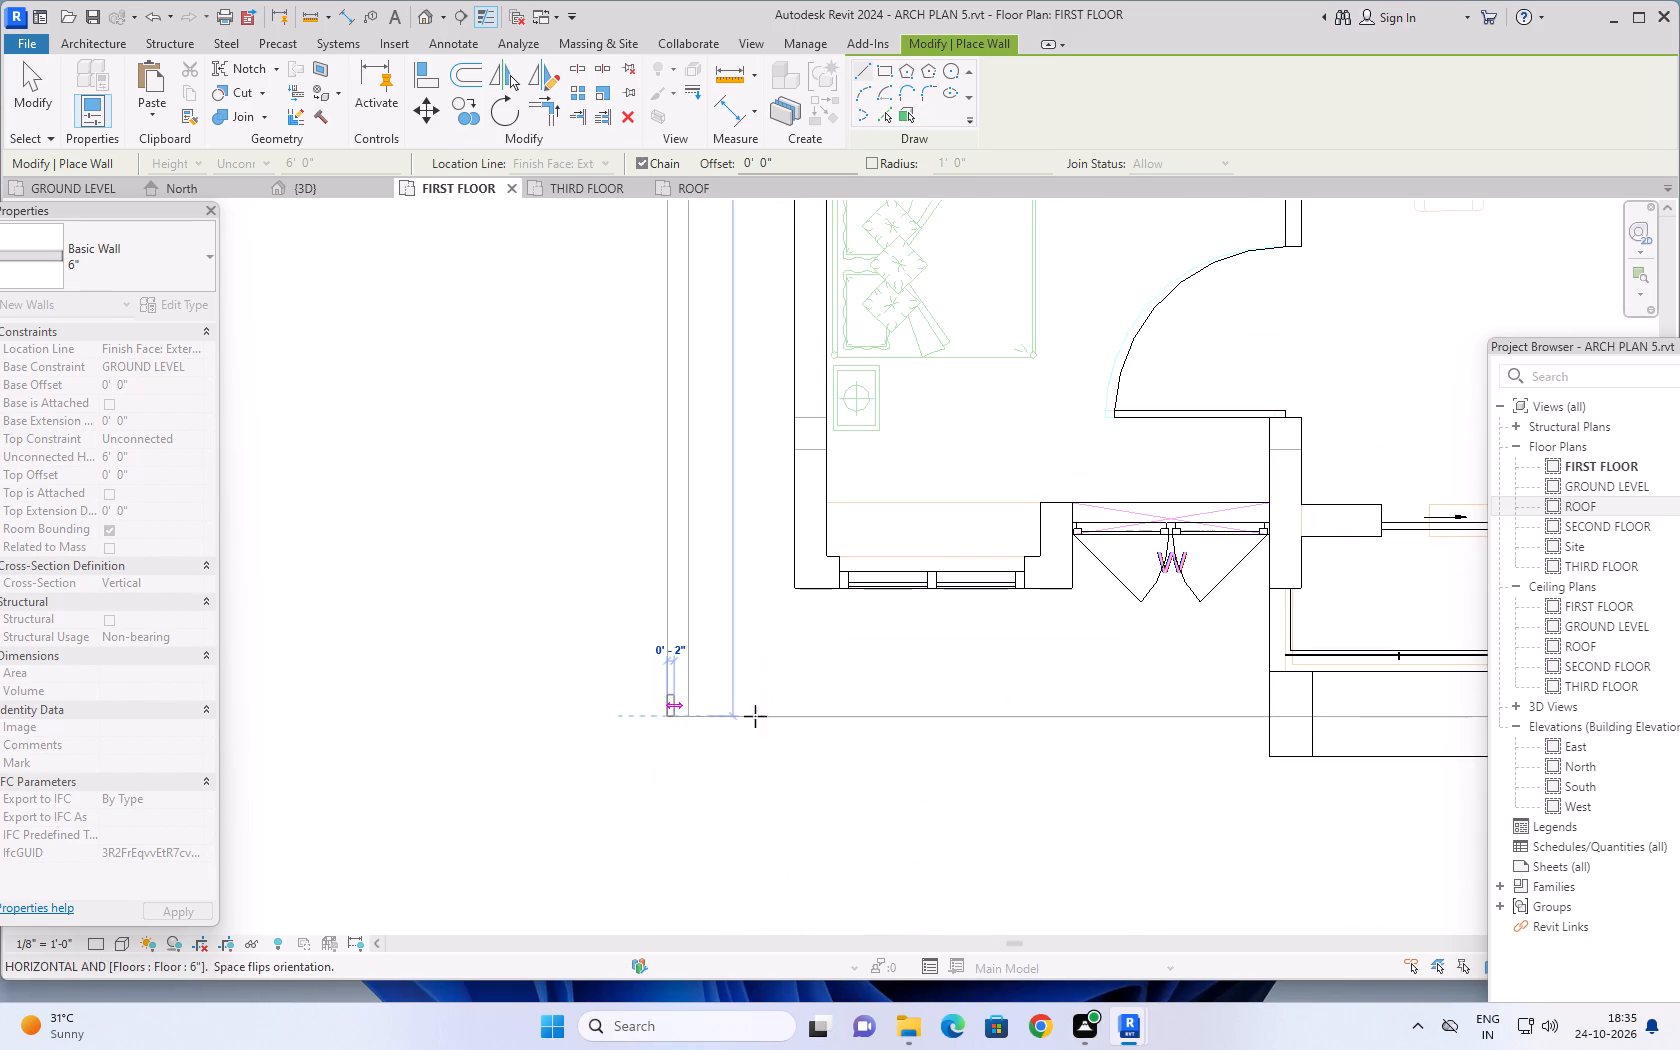
Continue the wall with a short return along the slab's front edge from the southwest corner, and end the chain there.
{"action": "left_click", "coordinate": [798, 714]}
{"action": "scroll", "coordinate": [874, 820], "scroll_direction": "down", "scroll_amount": 4}
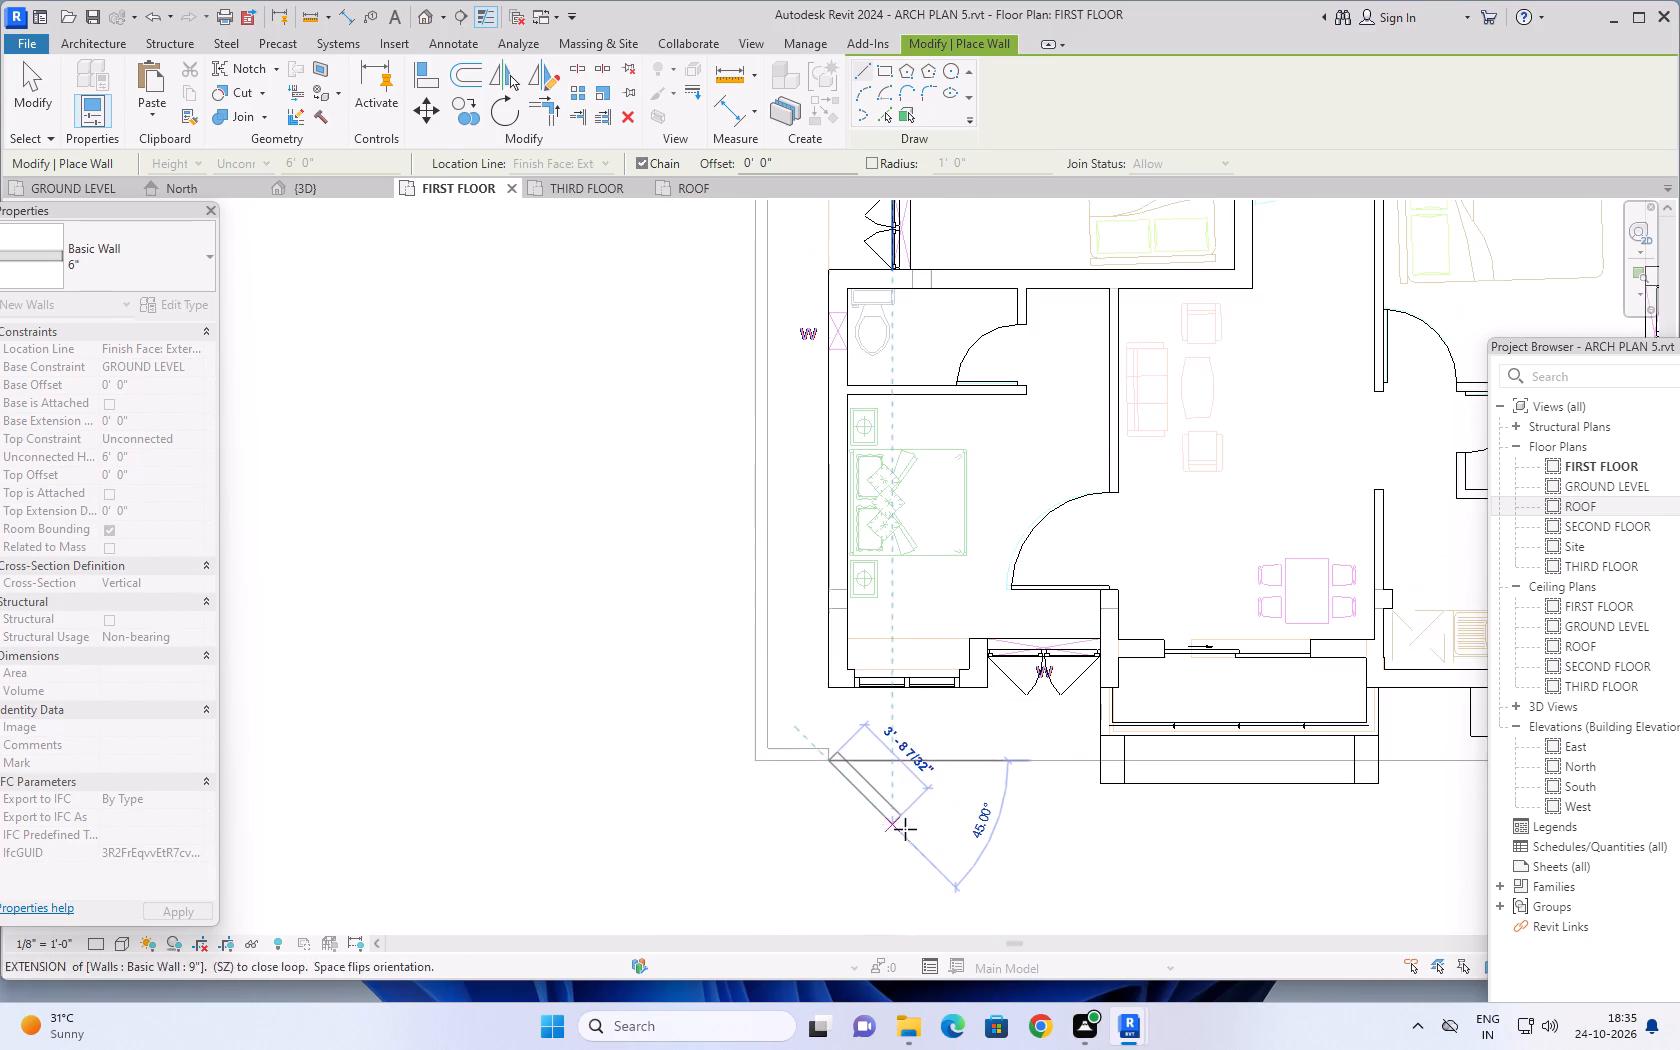
{"action": "middle_click_drag", "start_coordinate": [891, 833], "coordinate": [576, 754]}
{"action": "key", "text": "Escape"}
Draw a 6" wall, 6' high, inside the ground slab's east edge from the back corner to the front corner.
{"action": "scroll", "coordinate": [818, 823], "scroll_direction": "down", "scroll_amount": 2}
{"action": "middle_click_drag", "start_coordinate": [887, 820], "coordinate": [741, 818]}
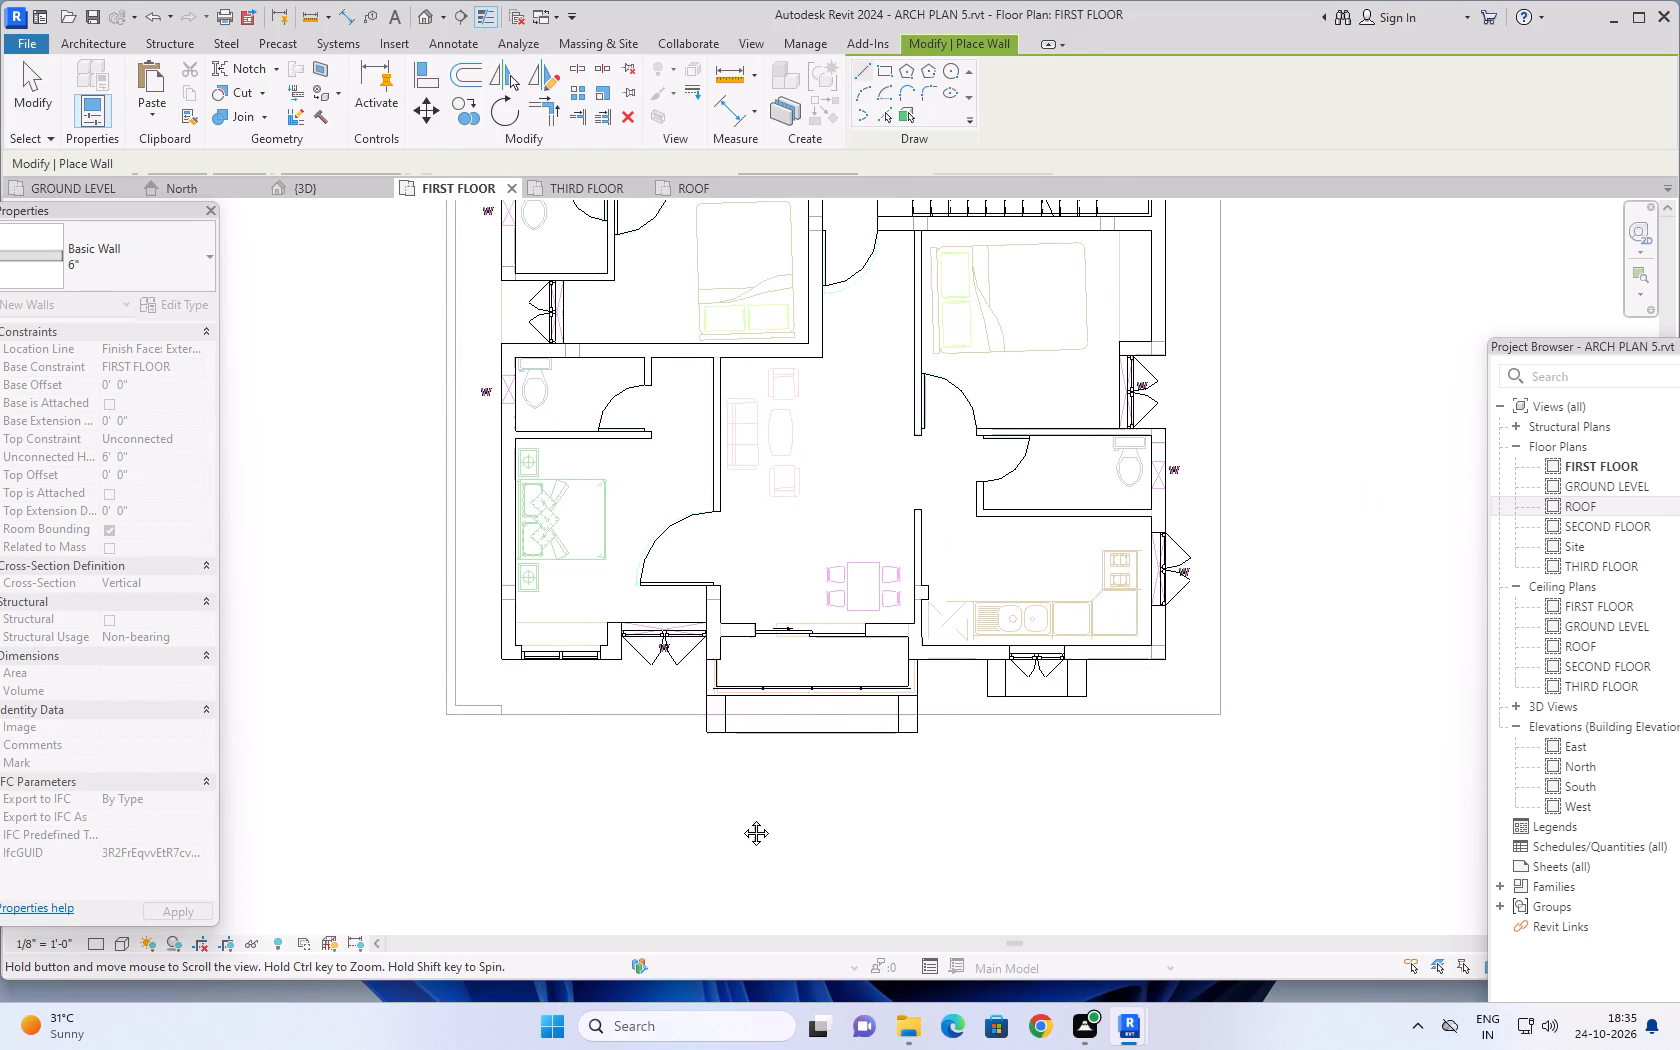
{"action": "middle_click_drag", "start_coordinate": [741, 818], "coordinate": [553, 839]}
{"action": "middle_click_drag", "start_coordinate": [1032, 508], "coordinate": [1016, 850]}
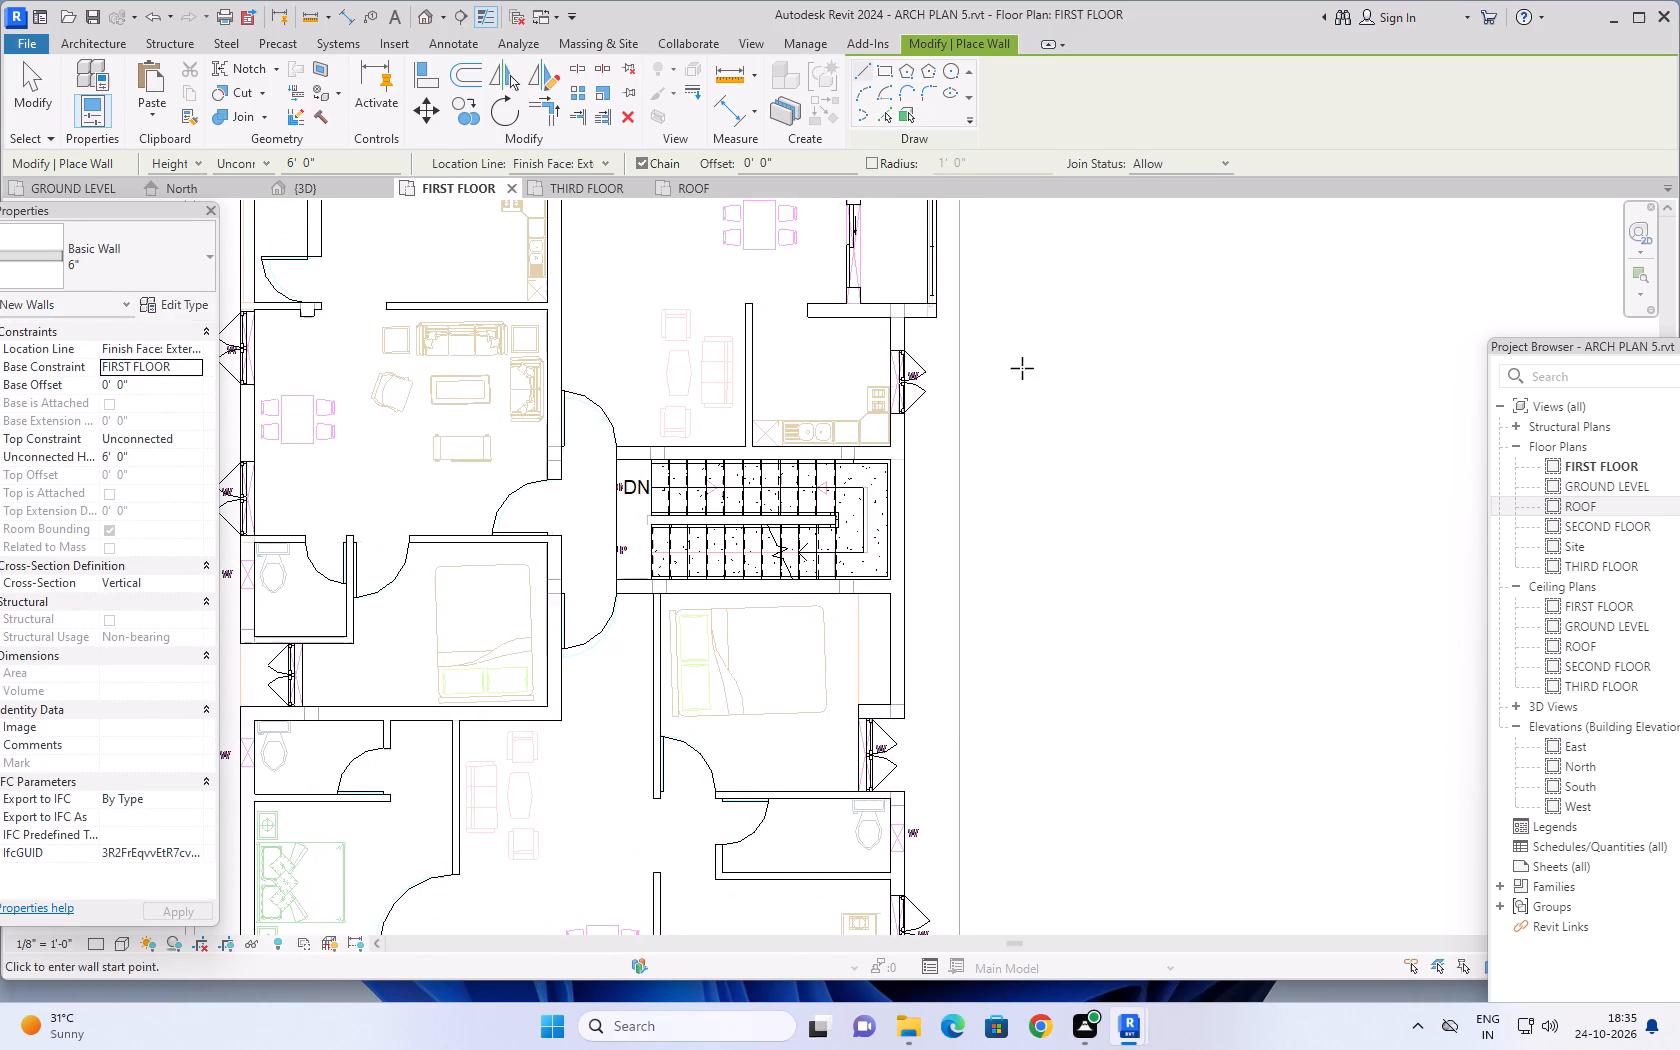
{"action": "middle_click_drag", "start_coordinate": [1022, 368], "coordinate": [1013, 807]}
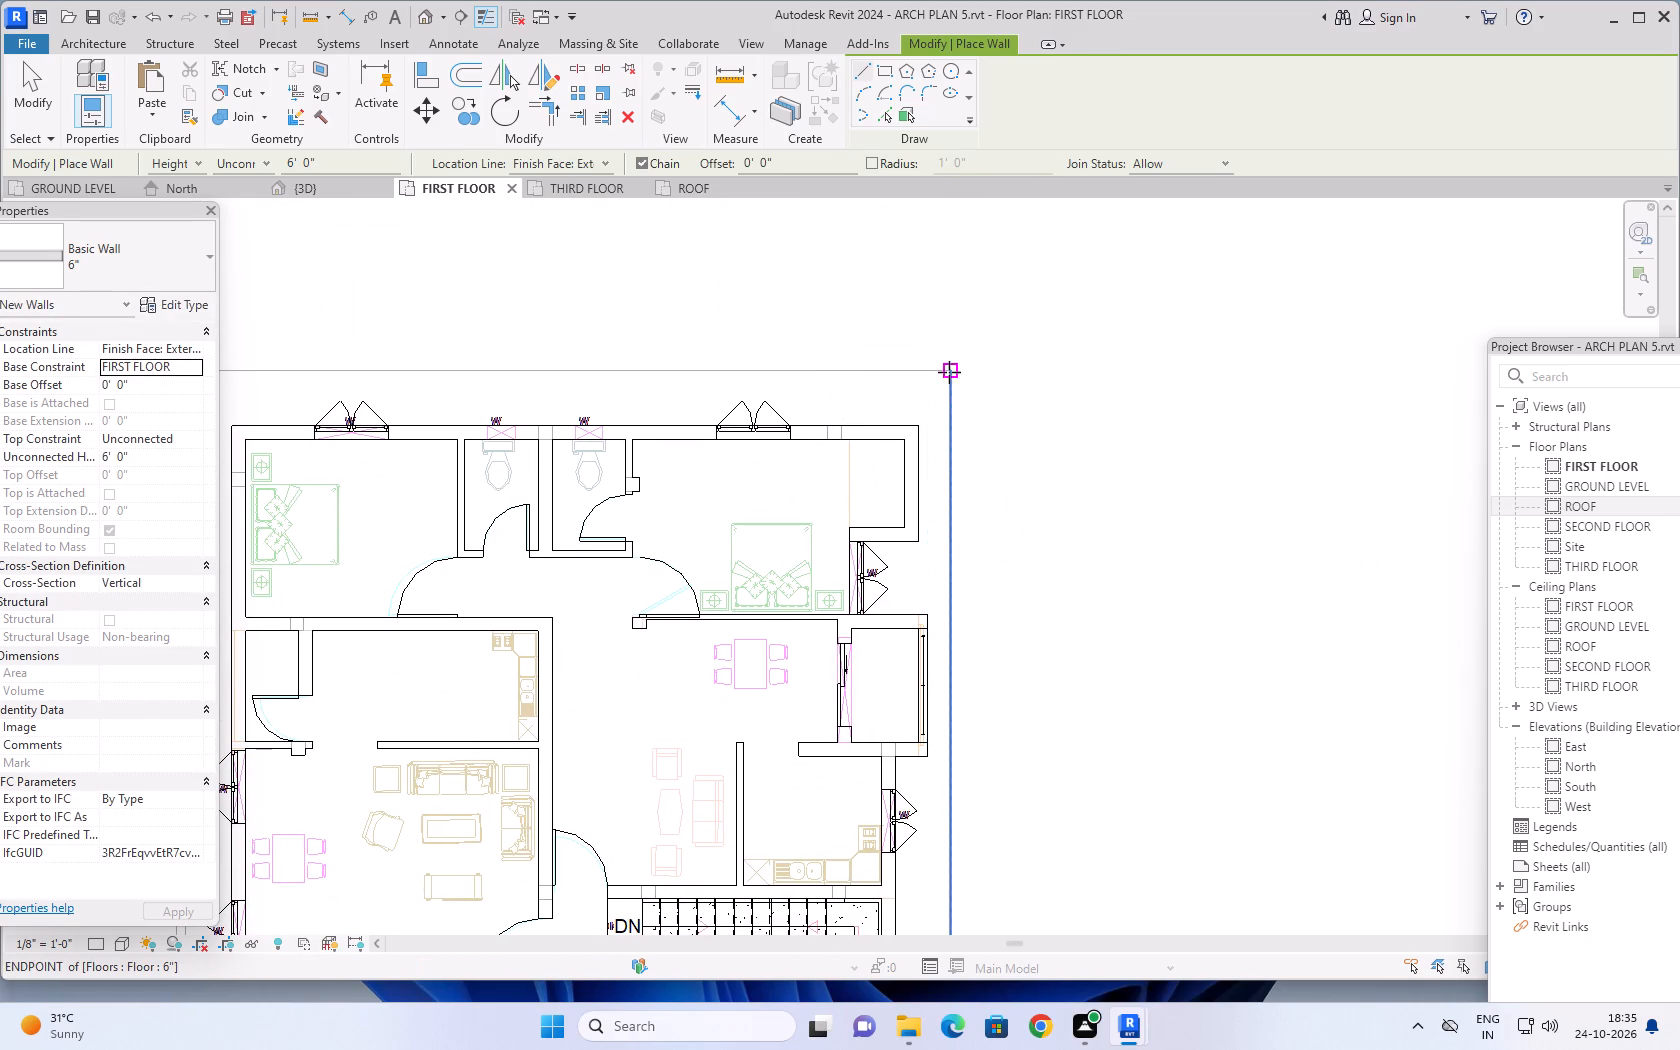
{"action": "left_click", "coordinate": [949, 372]}
{"action": "scroll", "coordinate": [954, 683], "scroll_direction": "down", "scroll_amount": 4}
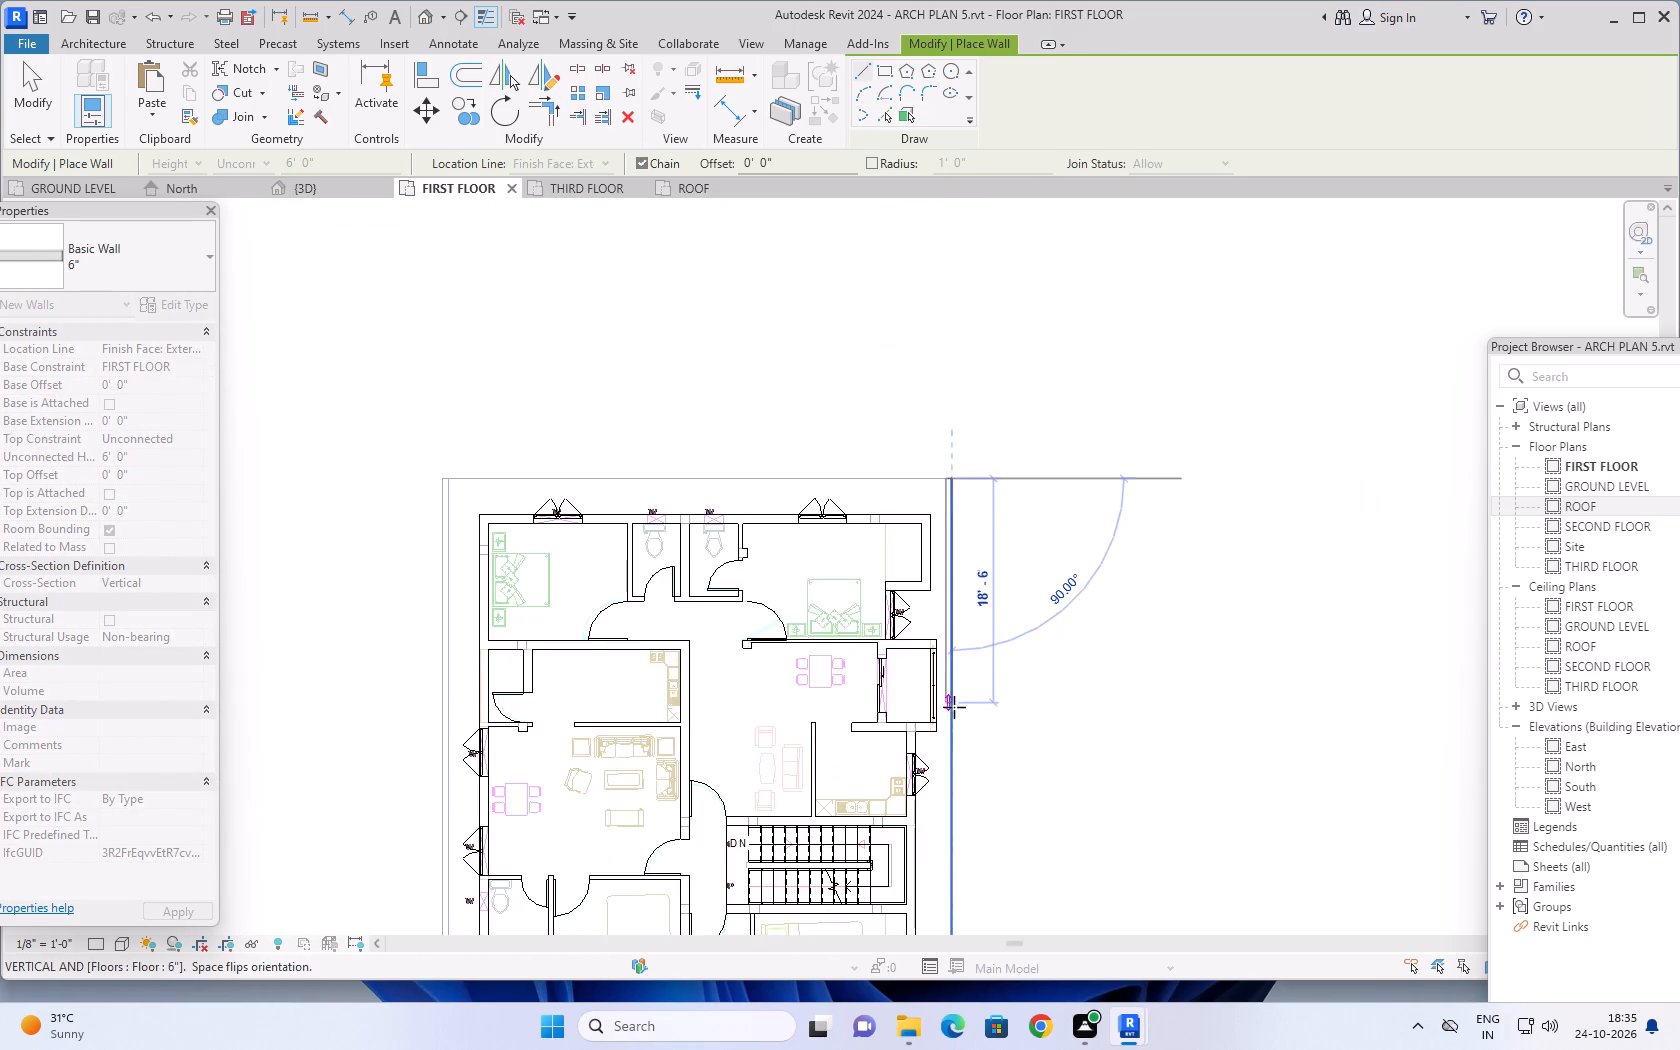
{"action": "scroll", "coordinate": [954, 707], "scroll_direction": "down", "scroll_amount": 1}
{"action": "middle_click_drag", "start_coordinate": [952, 711], "coordinate": [888, 273]}
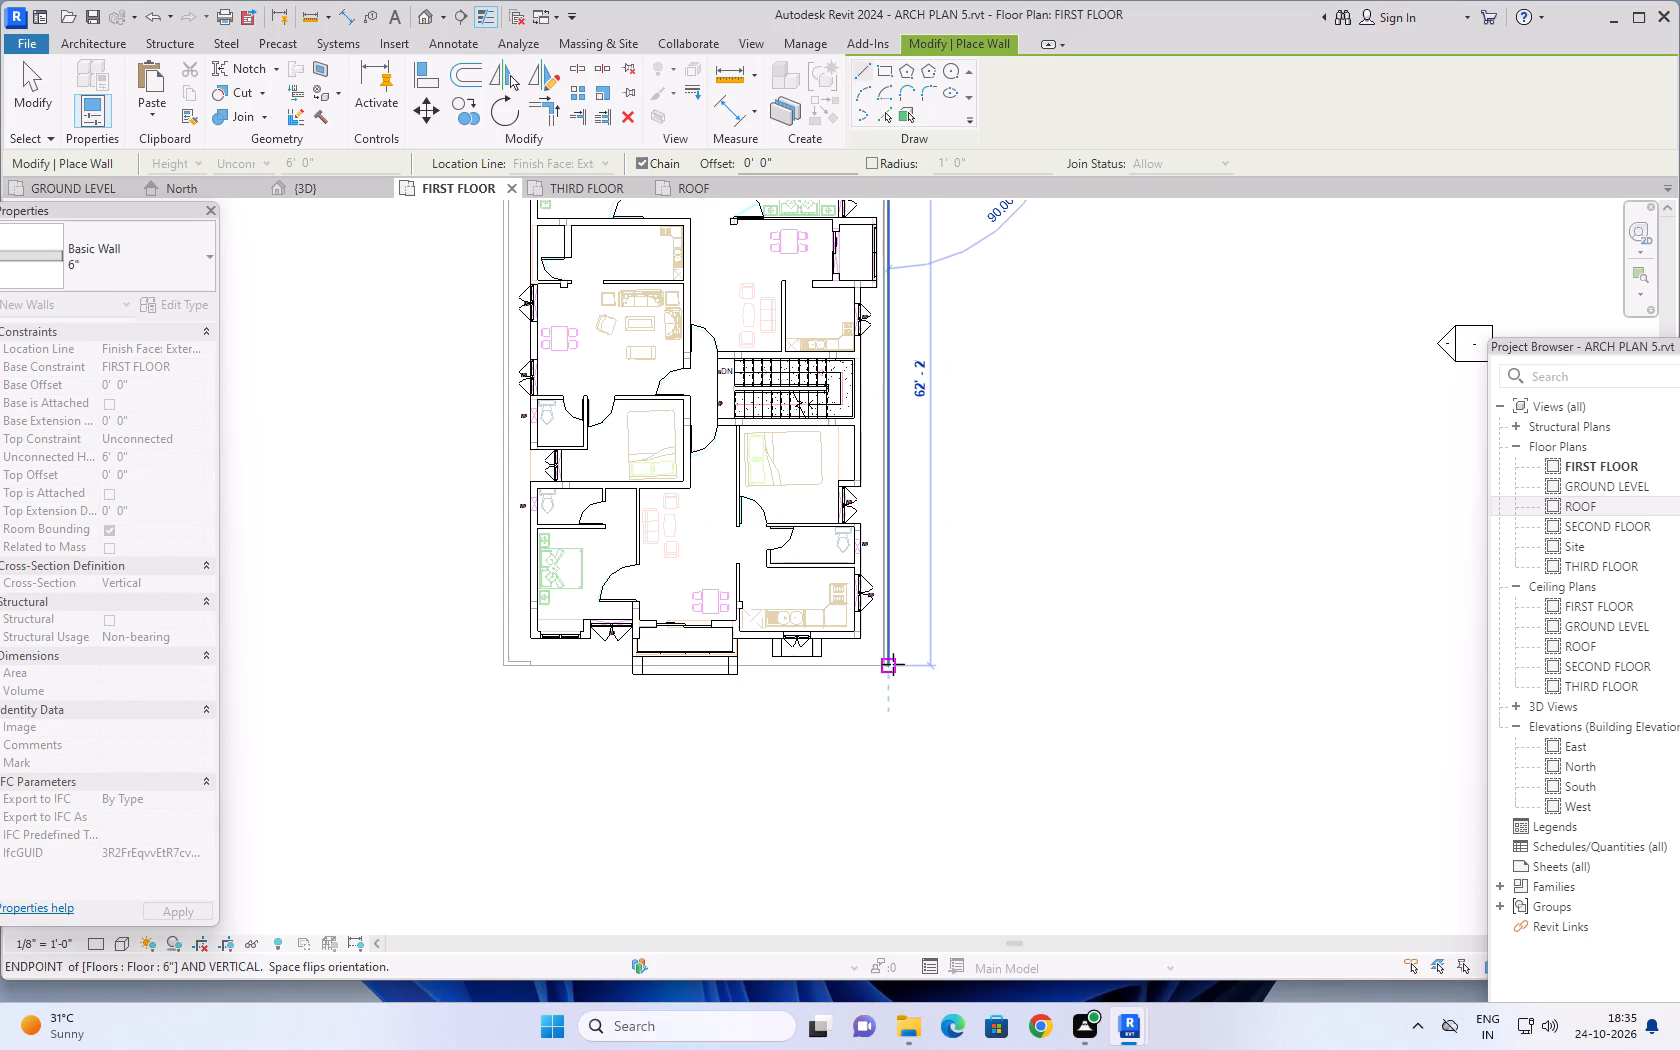
{"action": "scroll", "coordinate": [888, 669], "scroll_direction": "up", "scroll_amount": 8}
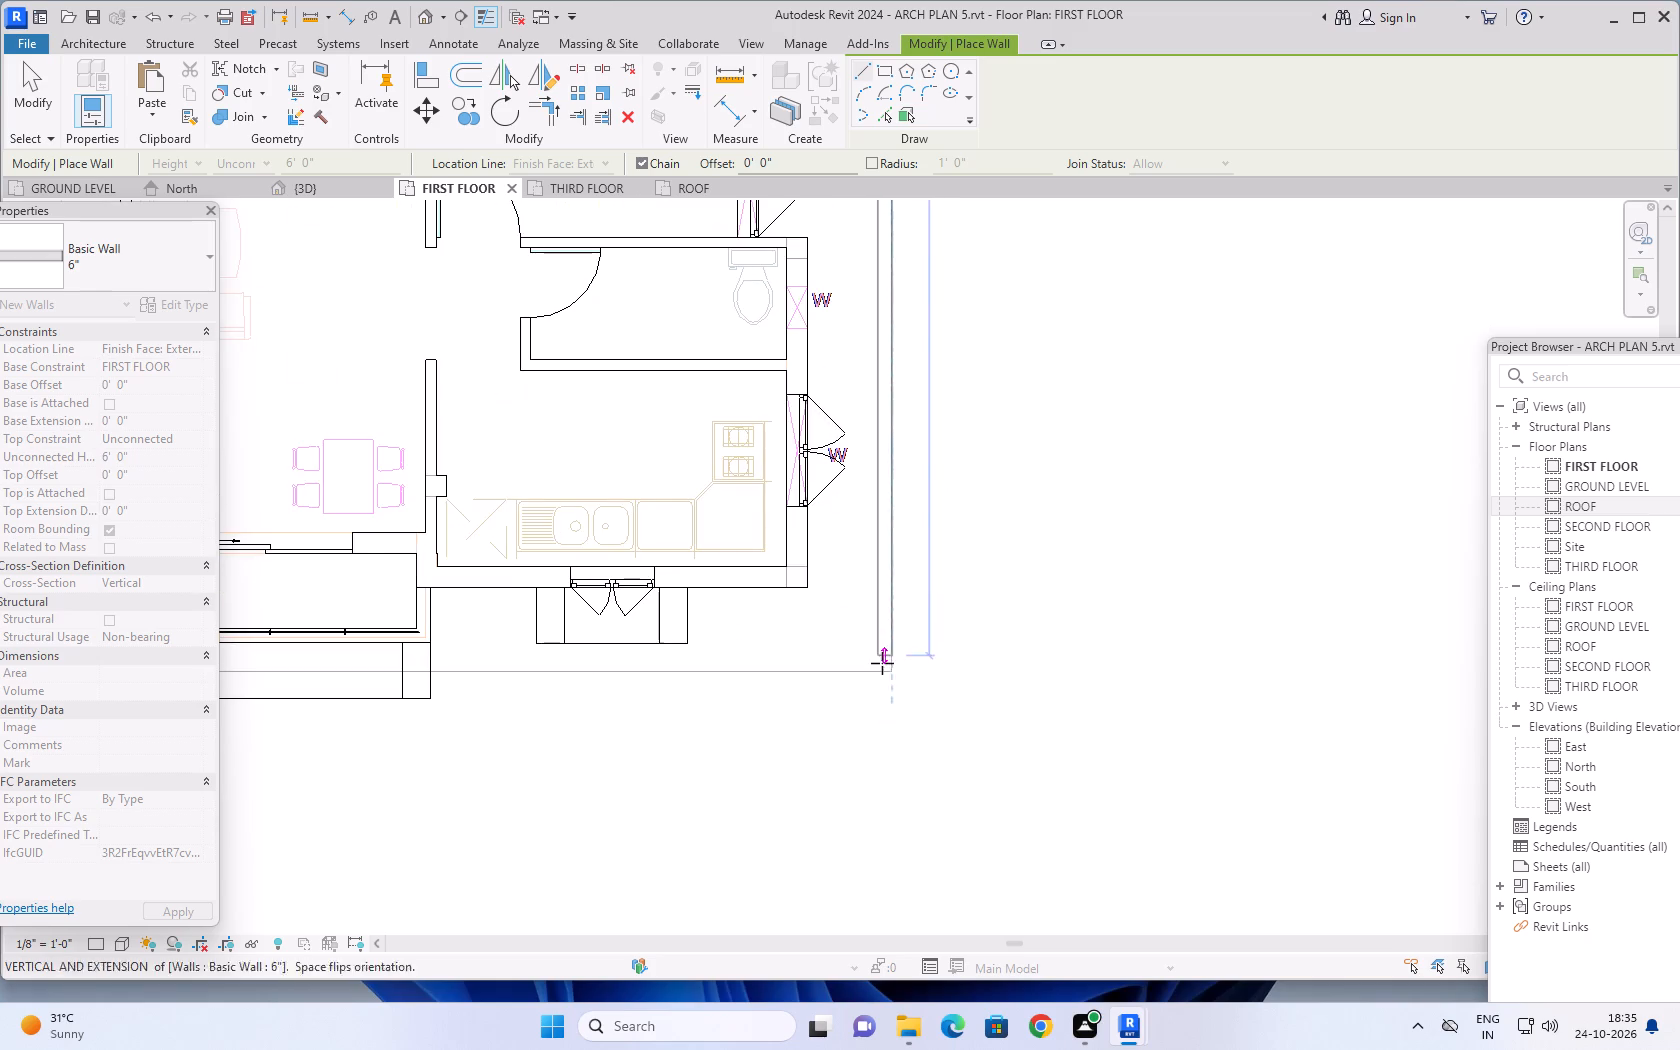
{"action": "scroll", "coordinate": [882, 663], "scroll_direction": "up", "scroll_amount": 3}
{"action": "left_click", "coordinate": [895, 678]}
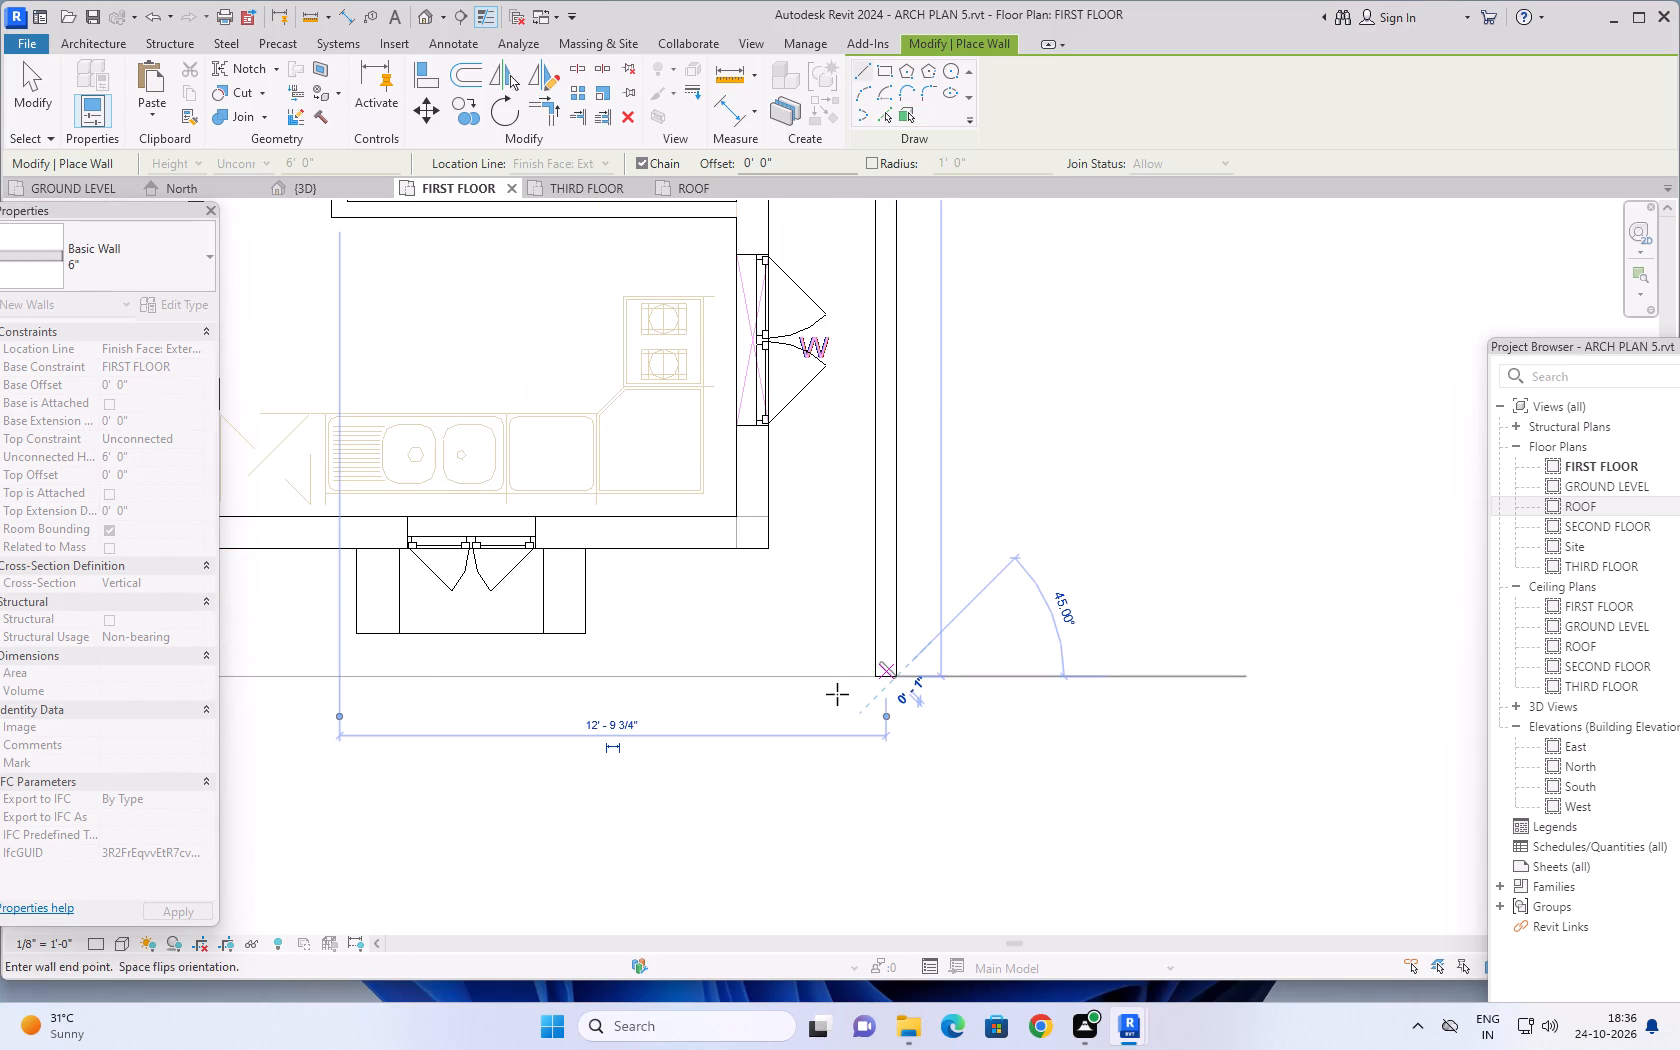
Continue the wall with a 3' return along the slab's front edge from the southeast corner, and end the chain there.
{"action": "scroll", "coordinate": [472, 672], "scroll_direction": "down", "scroll_amount": 5}
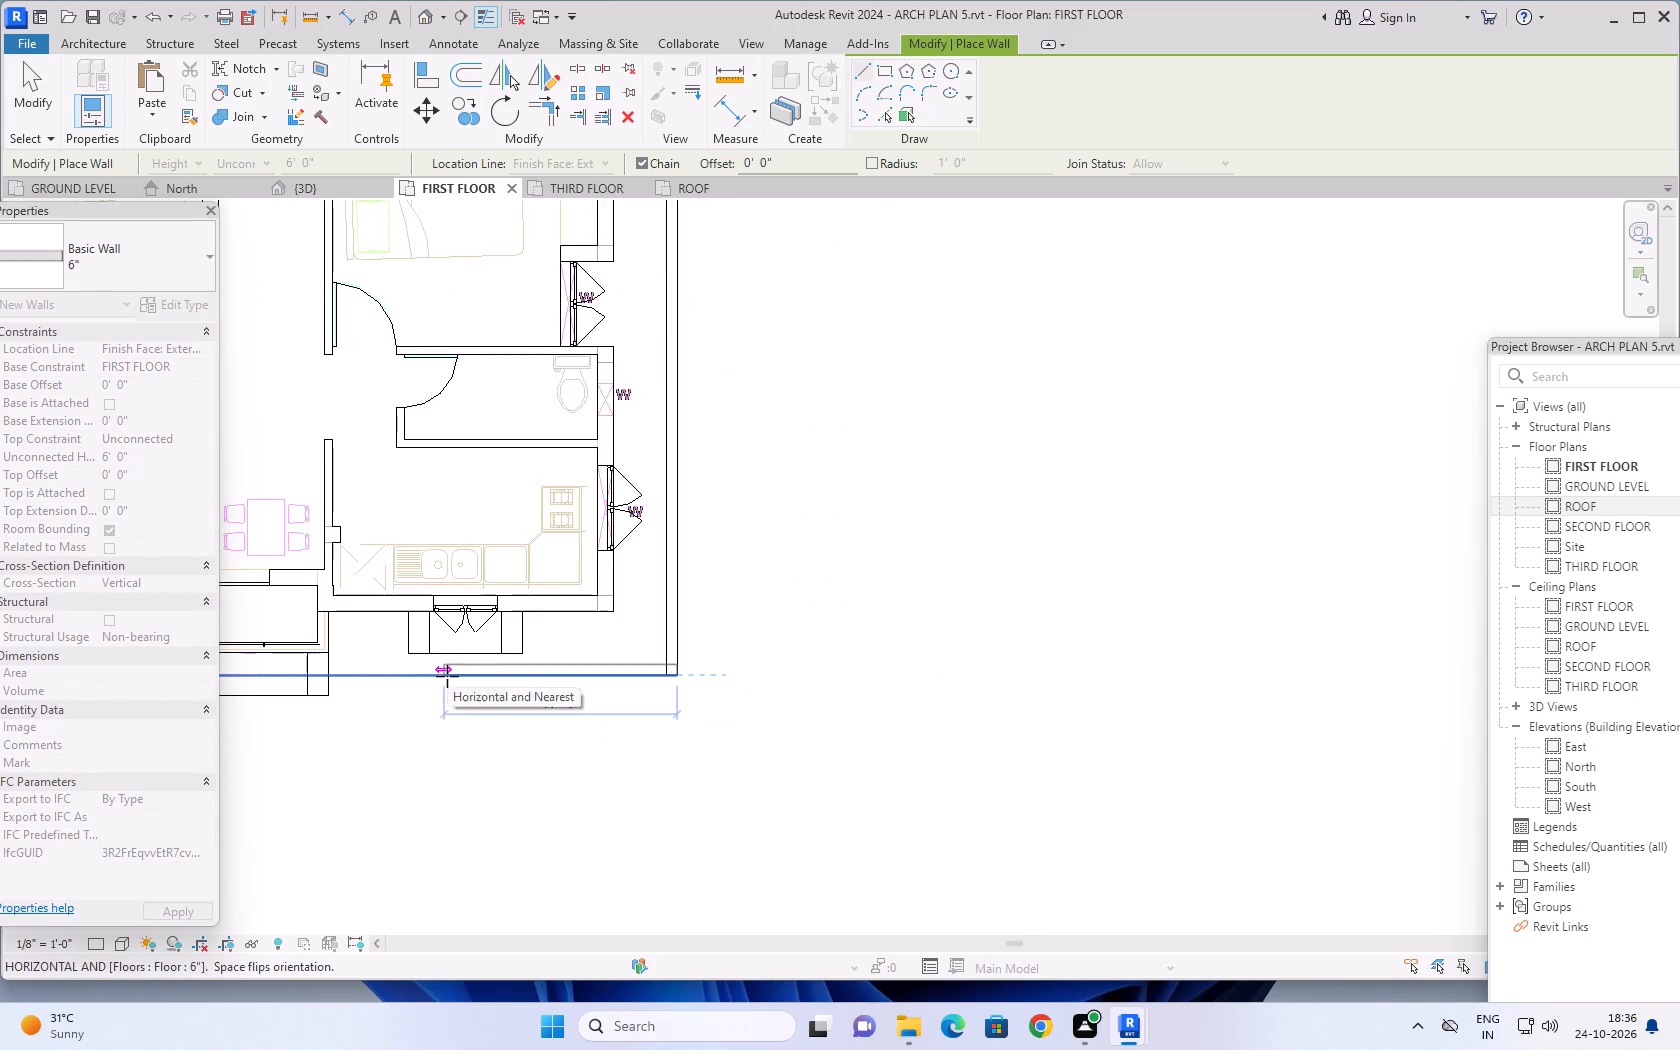
{"action": "middle_click_drag", "start_coordinate": [447, 676], "coordinate": [900, 642]}
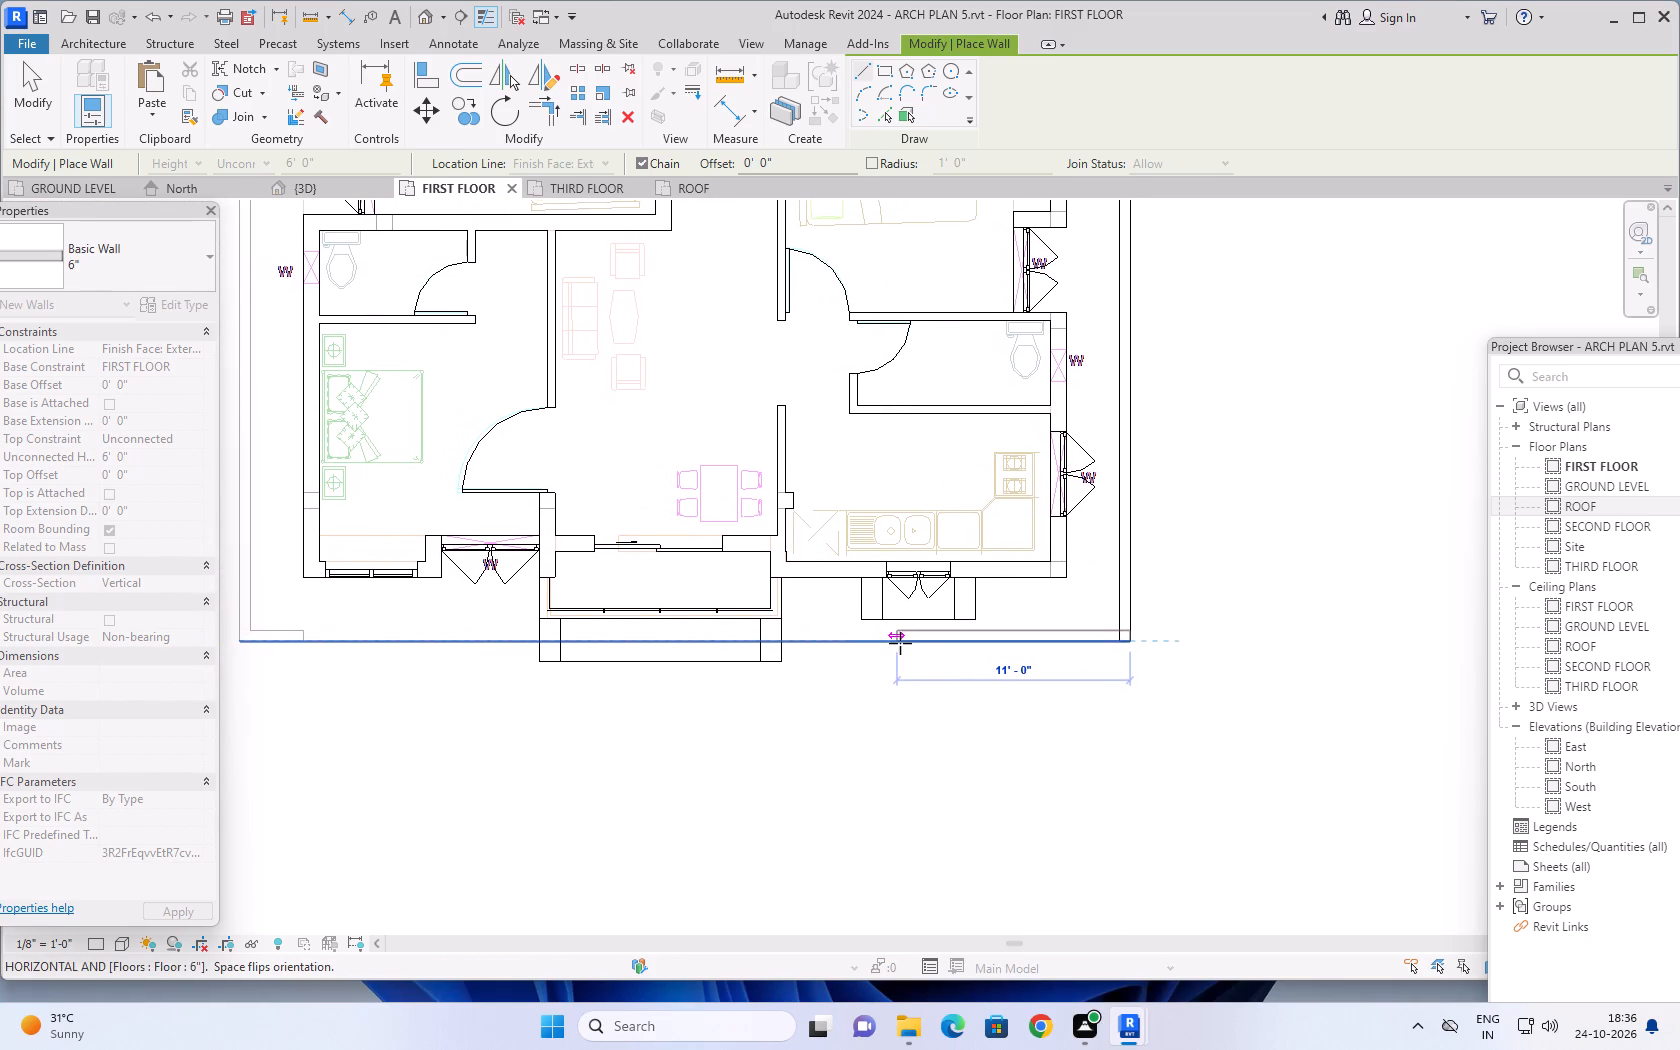
{"action": "left_click", "coordinate": [1071, 639]}
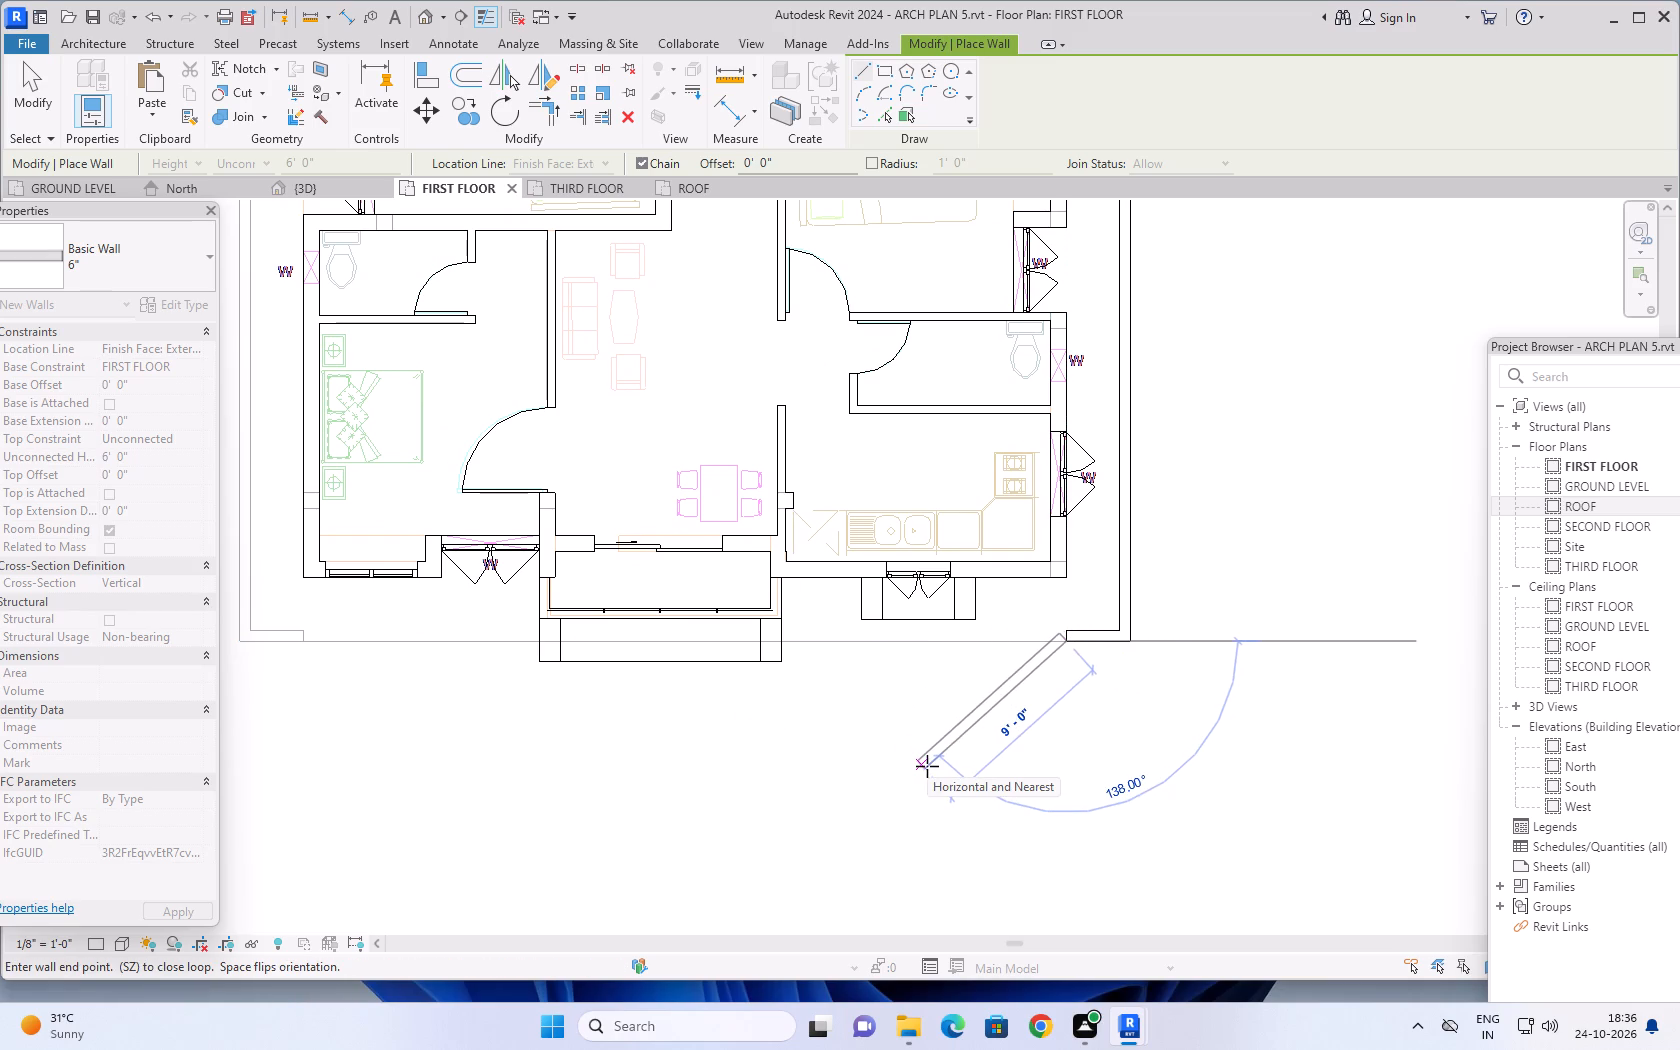
{"action": "key", "text": "Escape"}
Draw a separate 6" wall segment on the slab's front edge across the full width of the central projecting balcony, and end the chain.
{"action": "scroll", "coordinate": [816, 695], "scroll_direction": "up", "scroll_amount": 4}
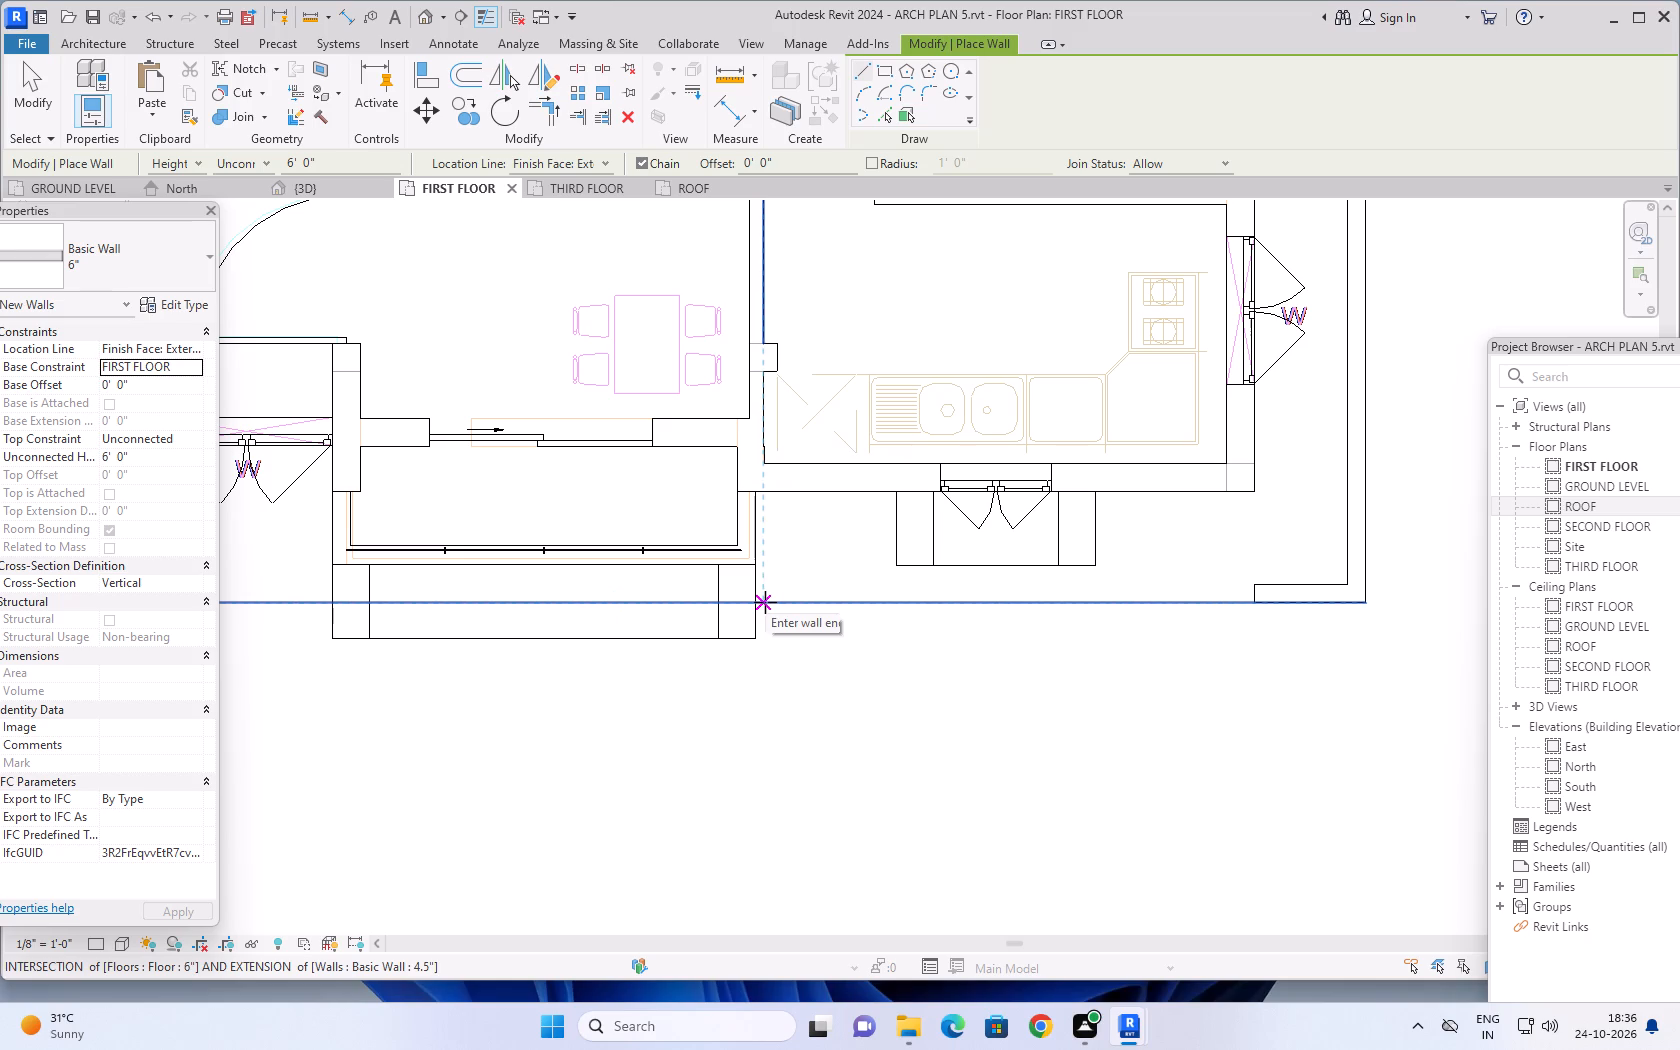
{"action": "left_click", "coordinate": [765, 602]}
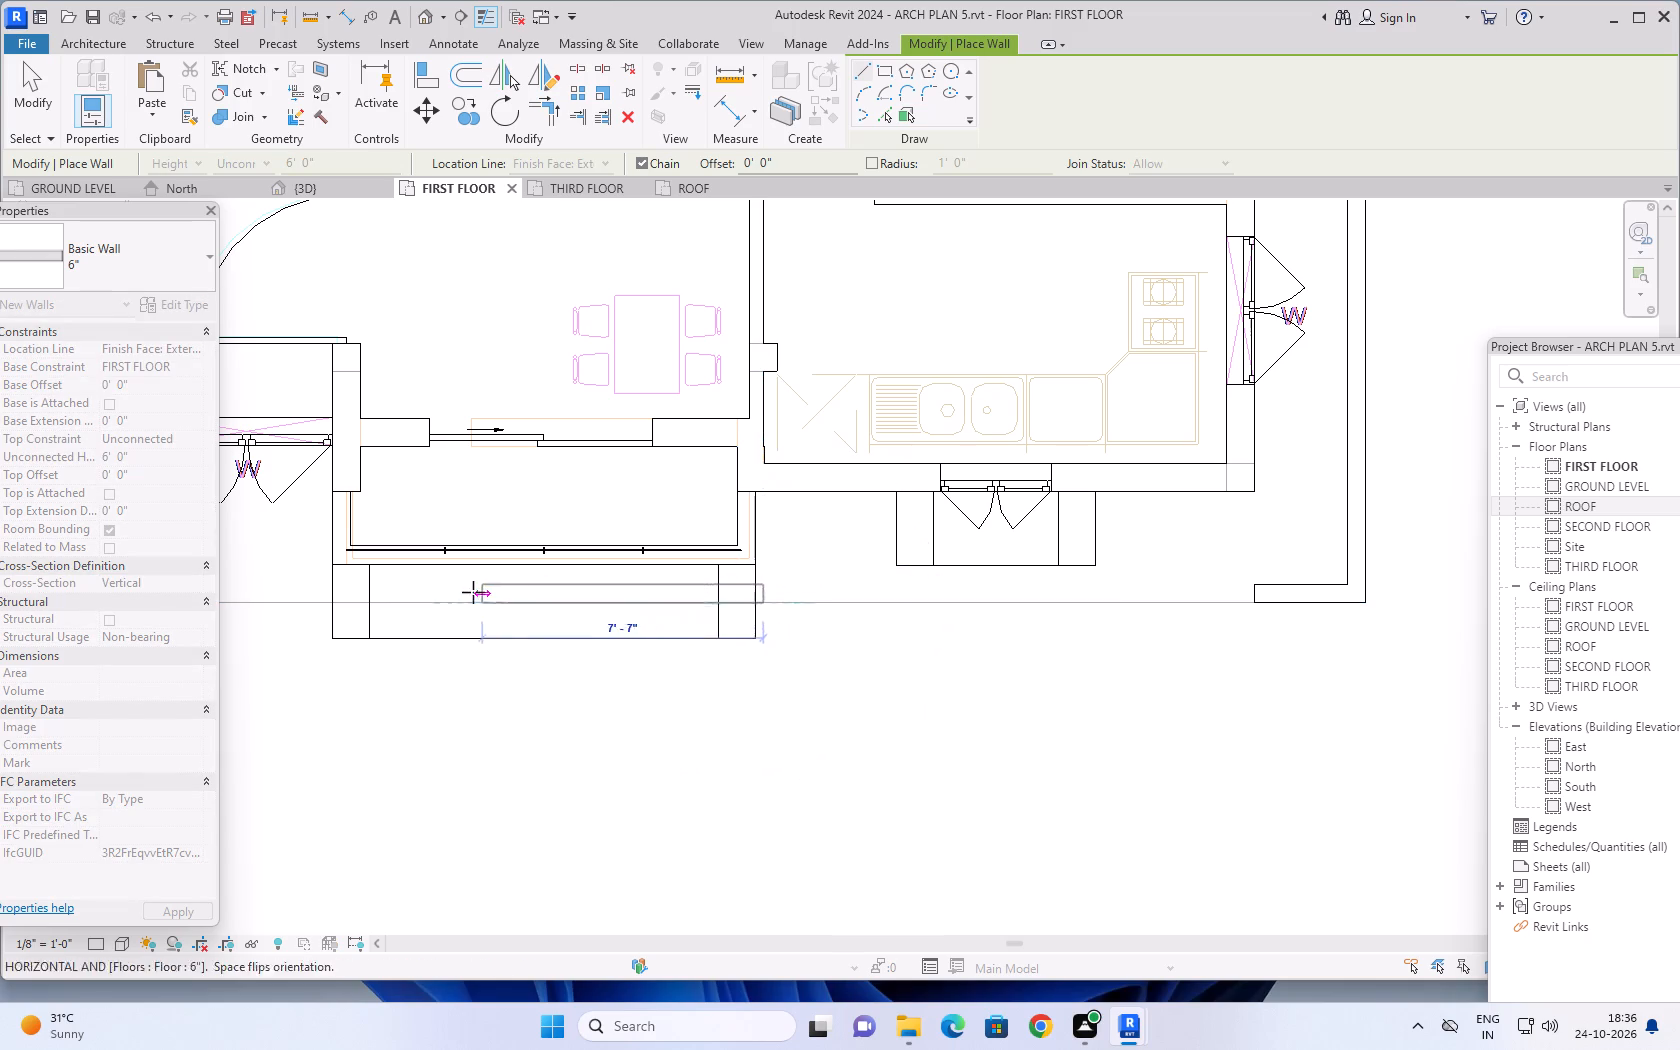
{"action": "scroll", "coordinate": [460, 588], "scroll_direction": "down", "scroll_amount": 5}
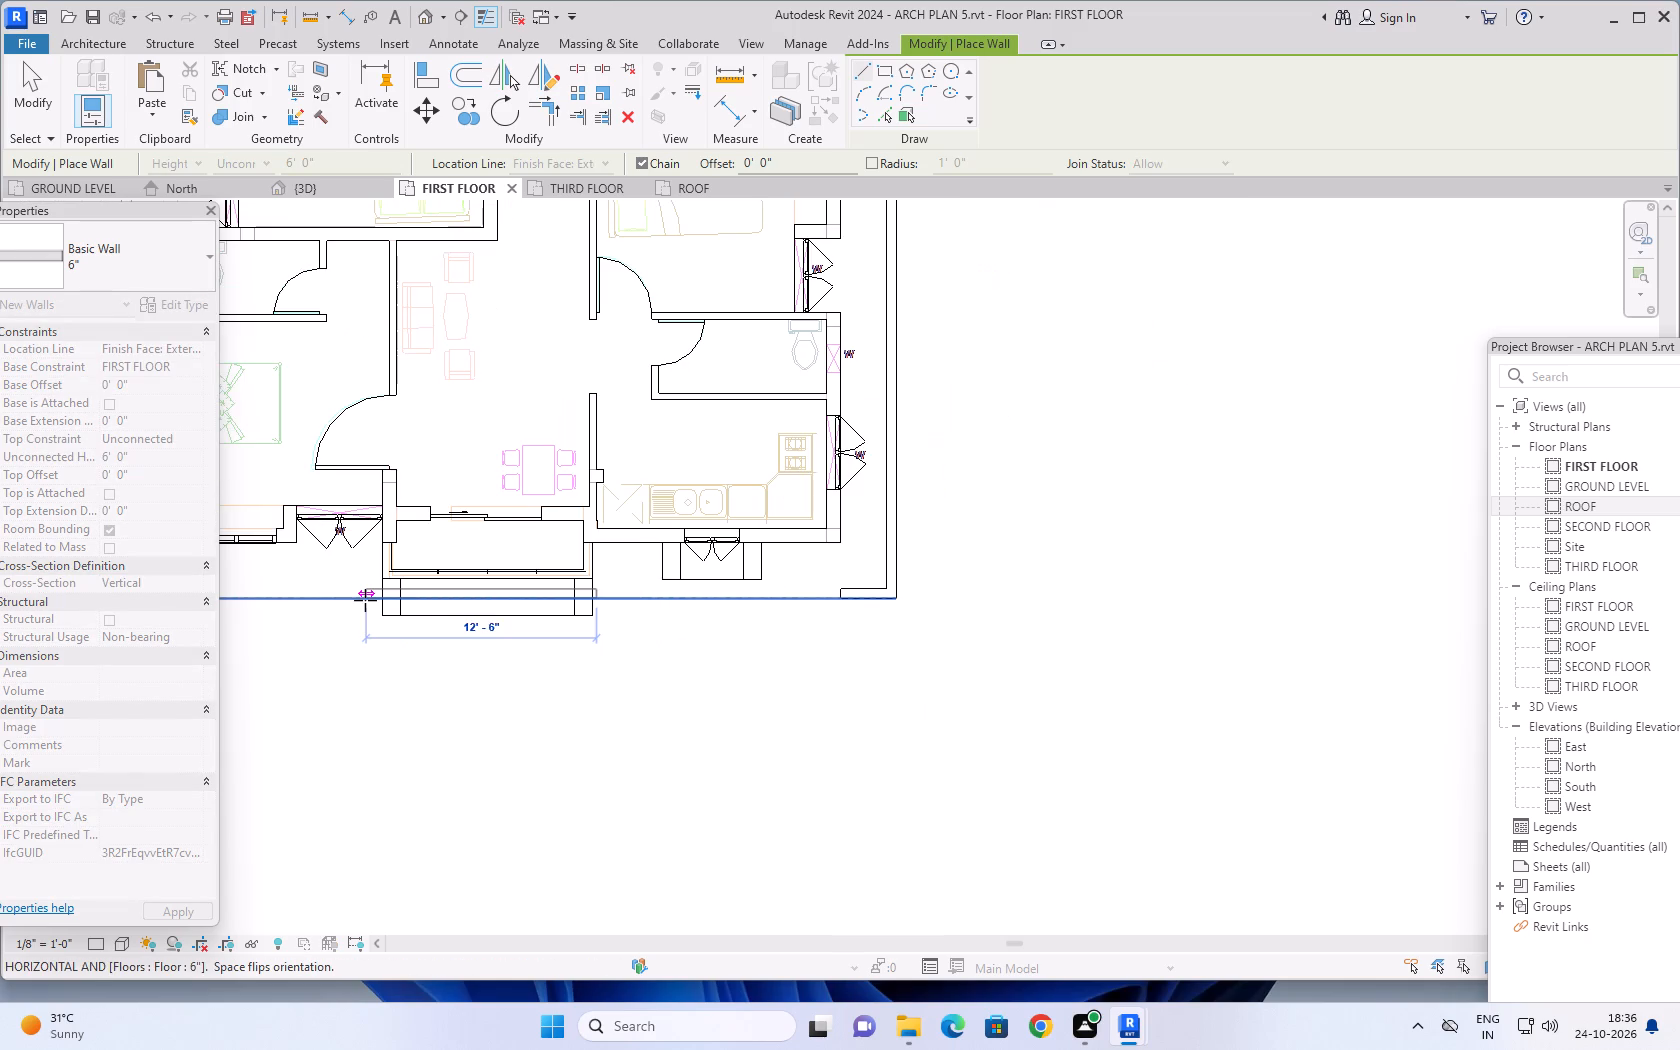
{"action": "scroll", "coordinate": [365, 600], "scroll_direction": "down", "scroll_amount": 1}
{"action": "middle_click_drag", "start_coordinate": [365, 600], "coordinate": [636, 624]}
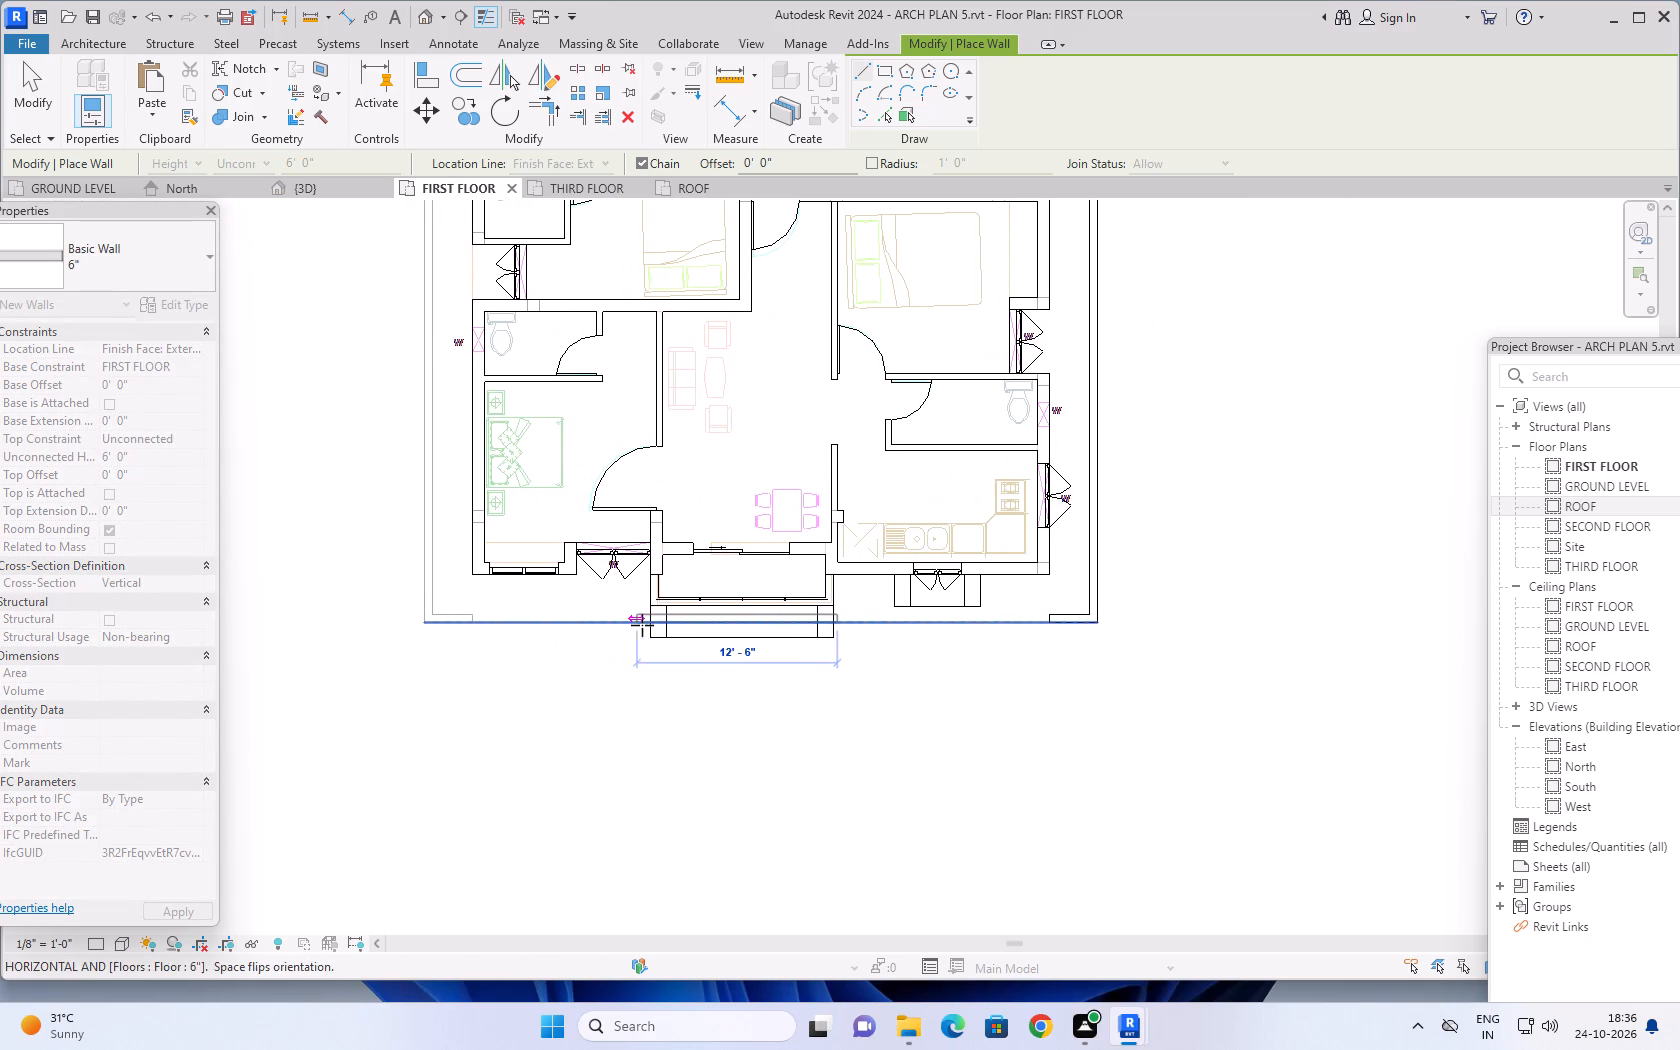
{"action": "scroll", "coordinate": [648, 626], "scroll_direction": "up", "scroll_amount": 5}
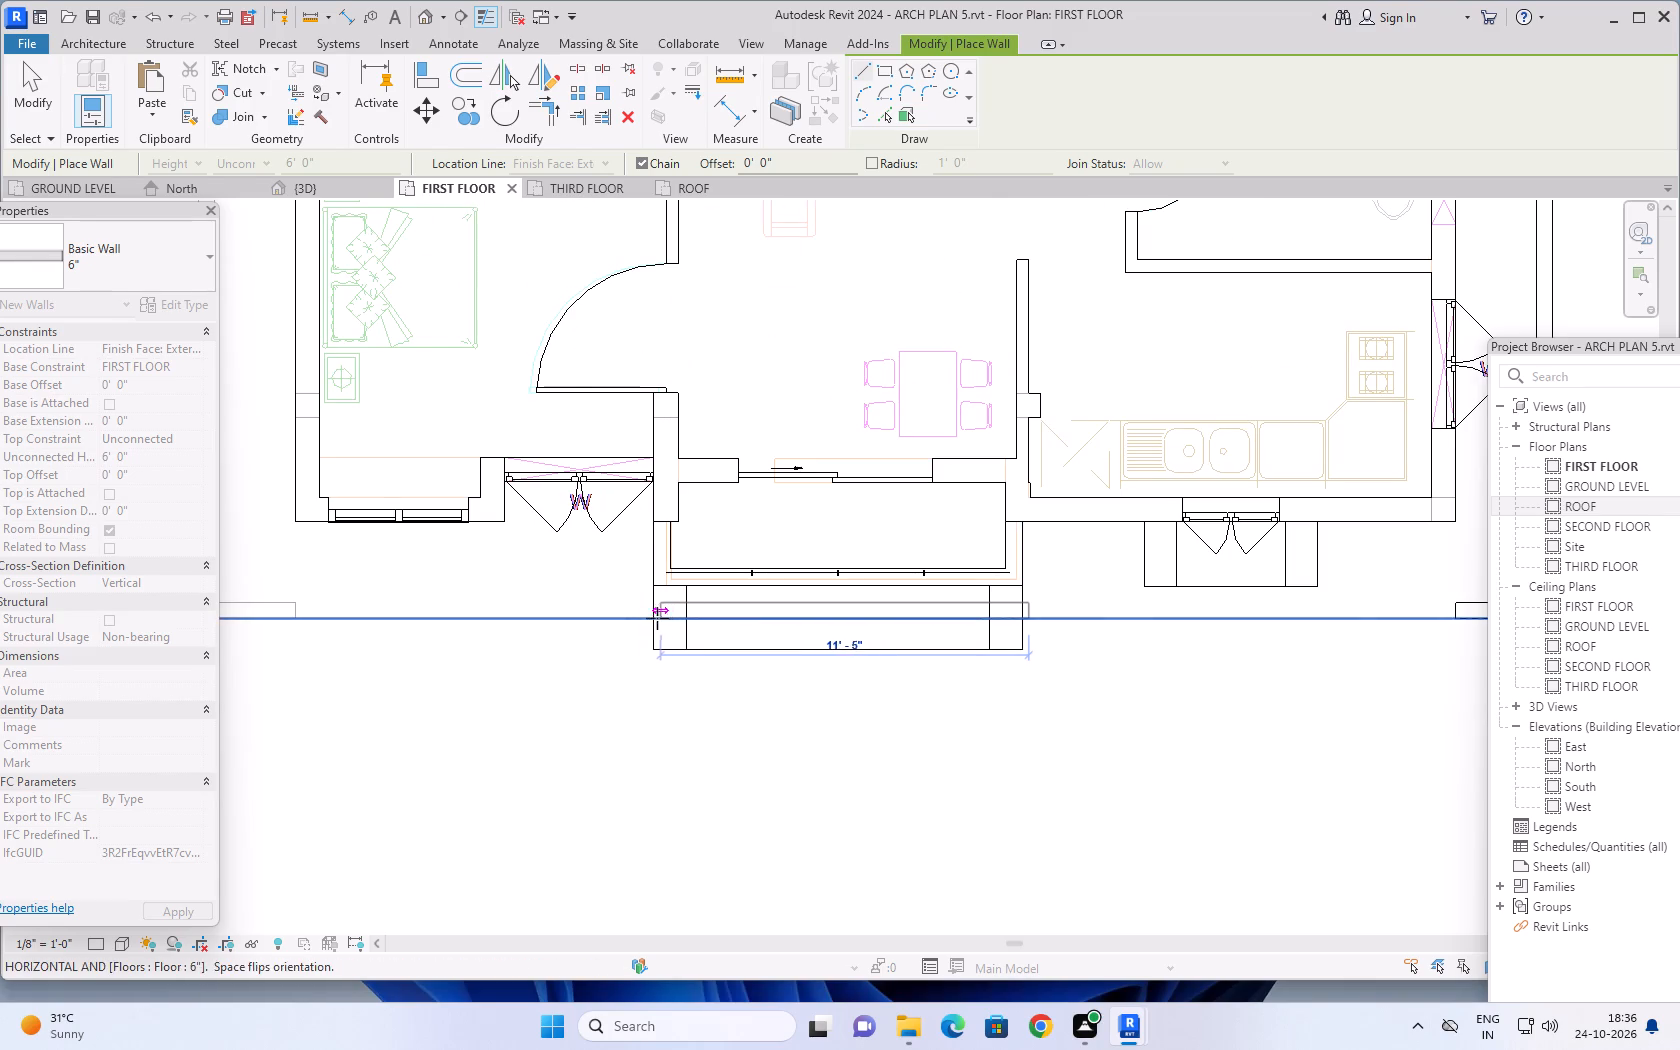
{"action": "left_click", "coordinate": [652, 620]}
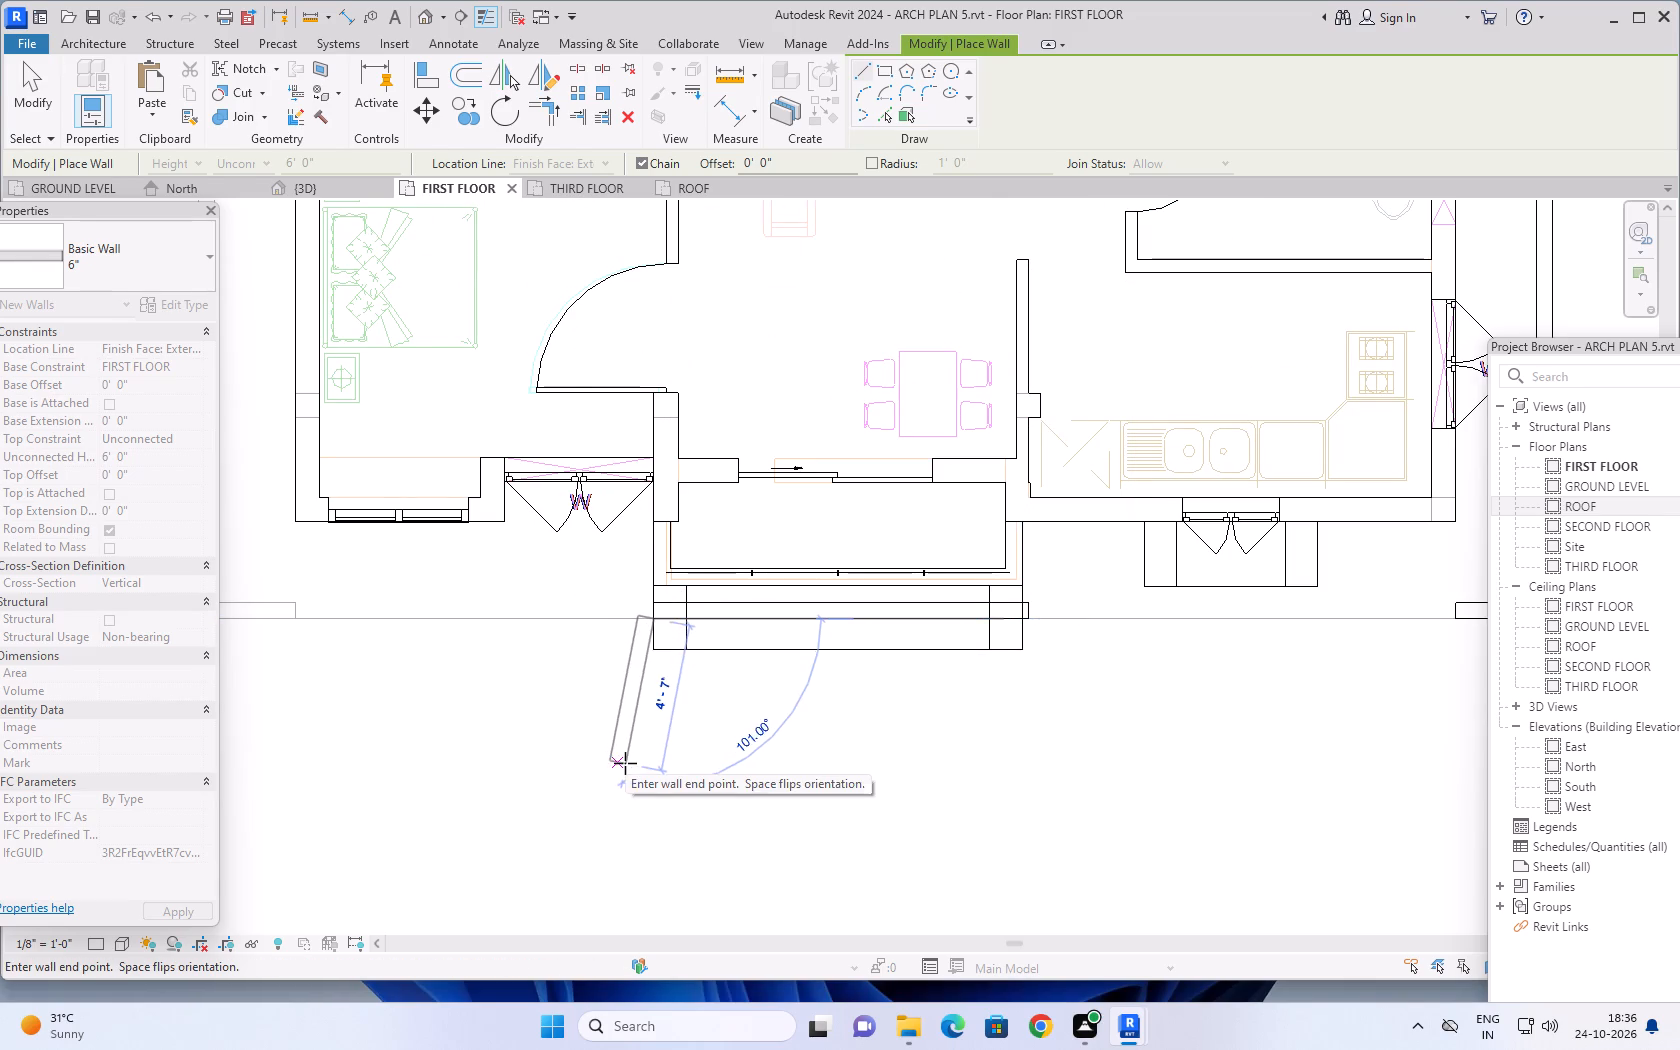
{"action": "key", "text": "Escape"}
Draw a 6" wall along the slab's back edge from the northeast to the northwest corner, flipped to the inside, and end the chain.
{"action": "scroll", "coordinate": [723, 761], "scroll_direction": "down", "scroll_amount": 3}
{"action": "scroll", "coordinate": [881, 749], "scroll_direction": "down", "scroll_amount": 2}
{"action": "middle_click_drag", "start_coordinate": [909, 754], "coordinate": [839, 777]}
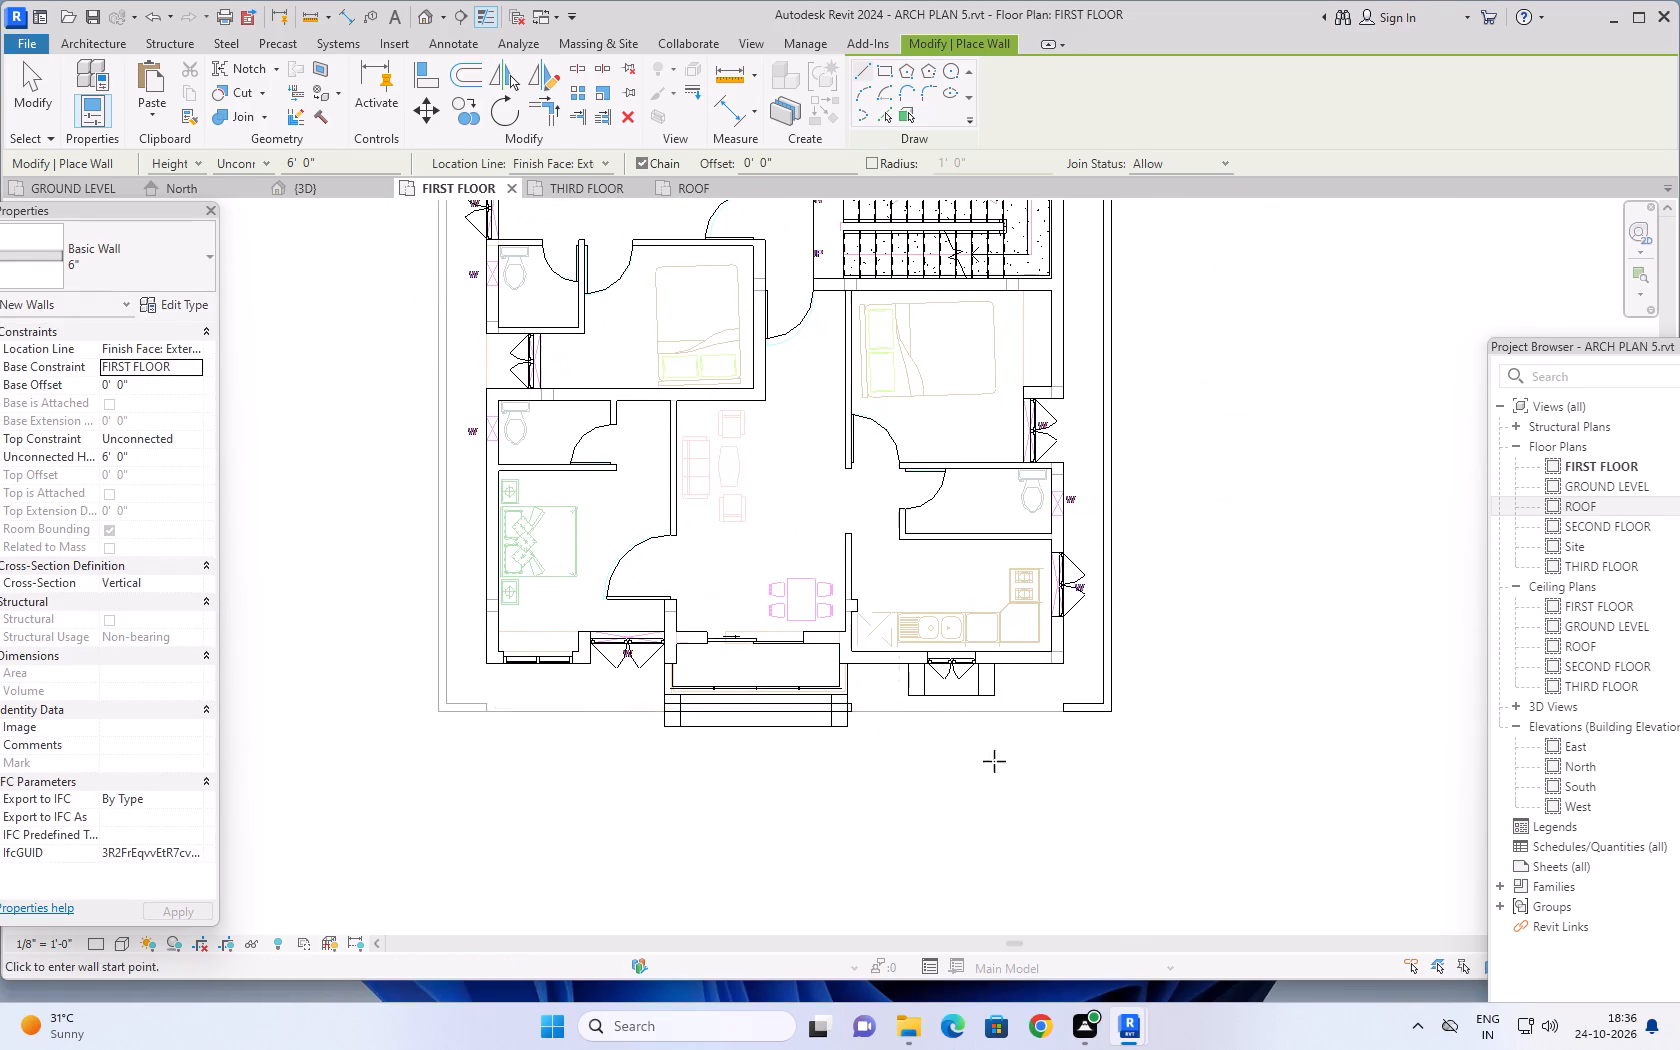
{"action": "scroll", "coordinate": [1235, 637], "scroll_direction": "down", "scroll_amount": 2}
{"action": "scroll", "coordinate": [1275, 553], "scroll_direction": "down", "scroll_amount": 2}
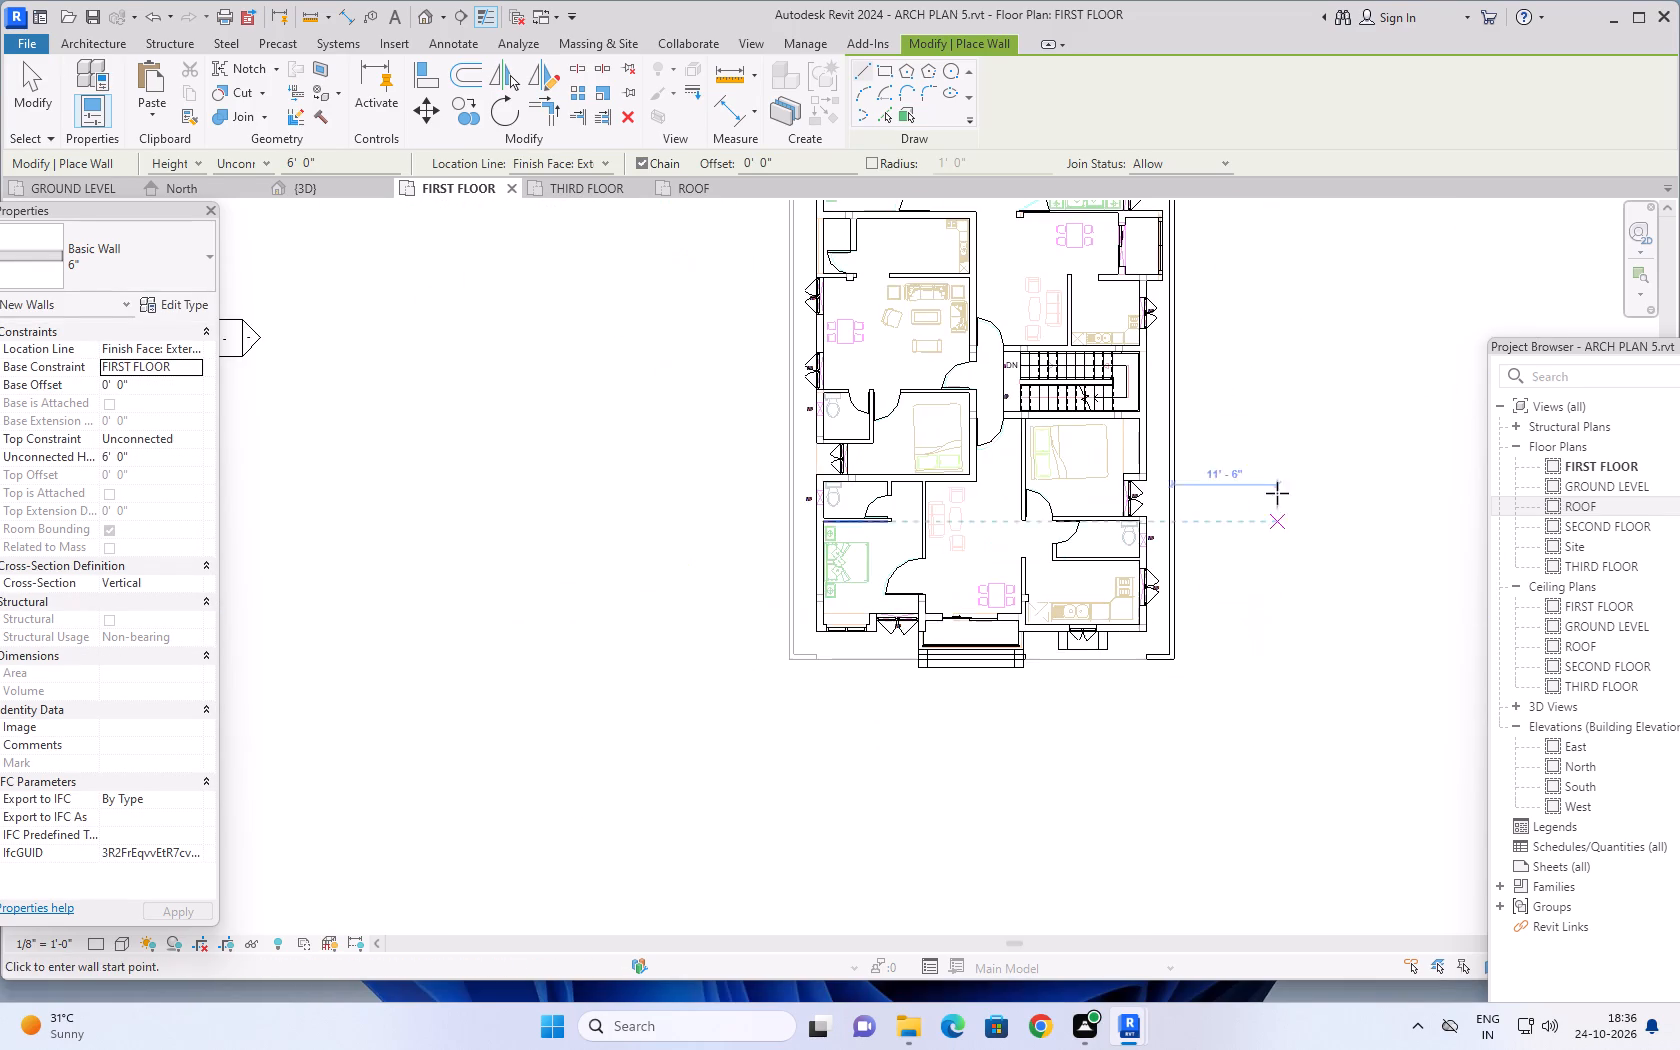
{"action": "middle_click_drag", "start_coordinate": [1277, 481], "coordinate": [1203, 683]}
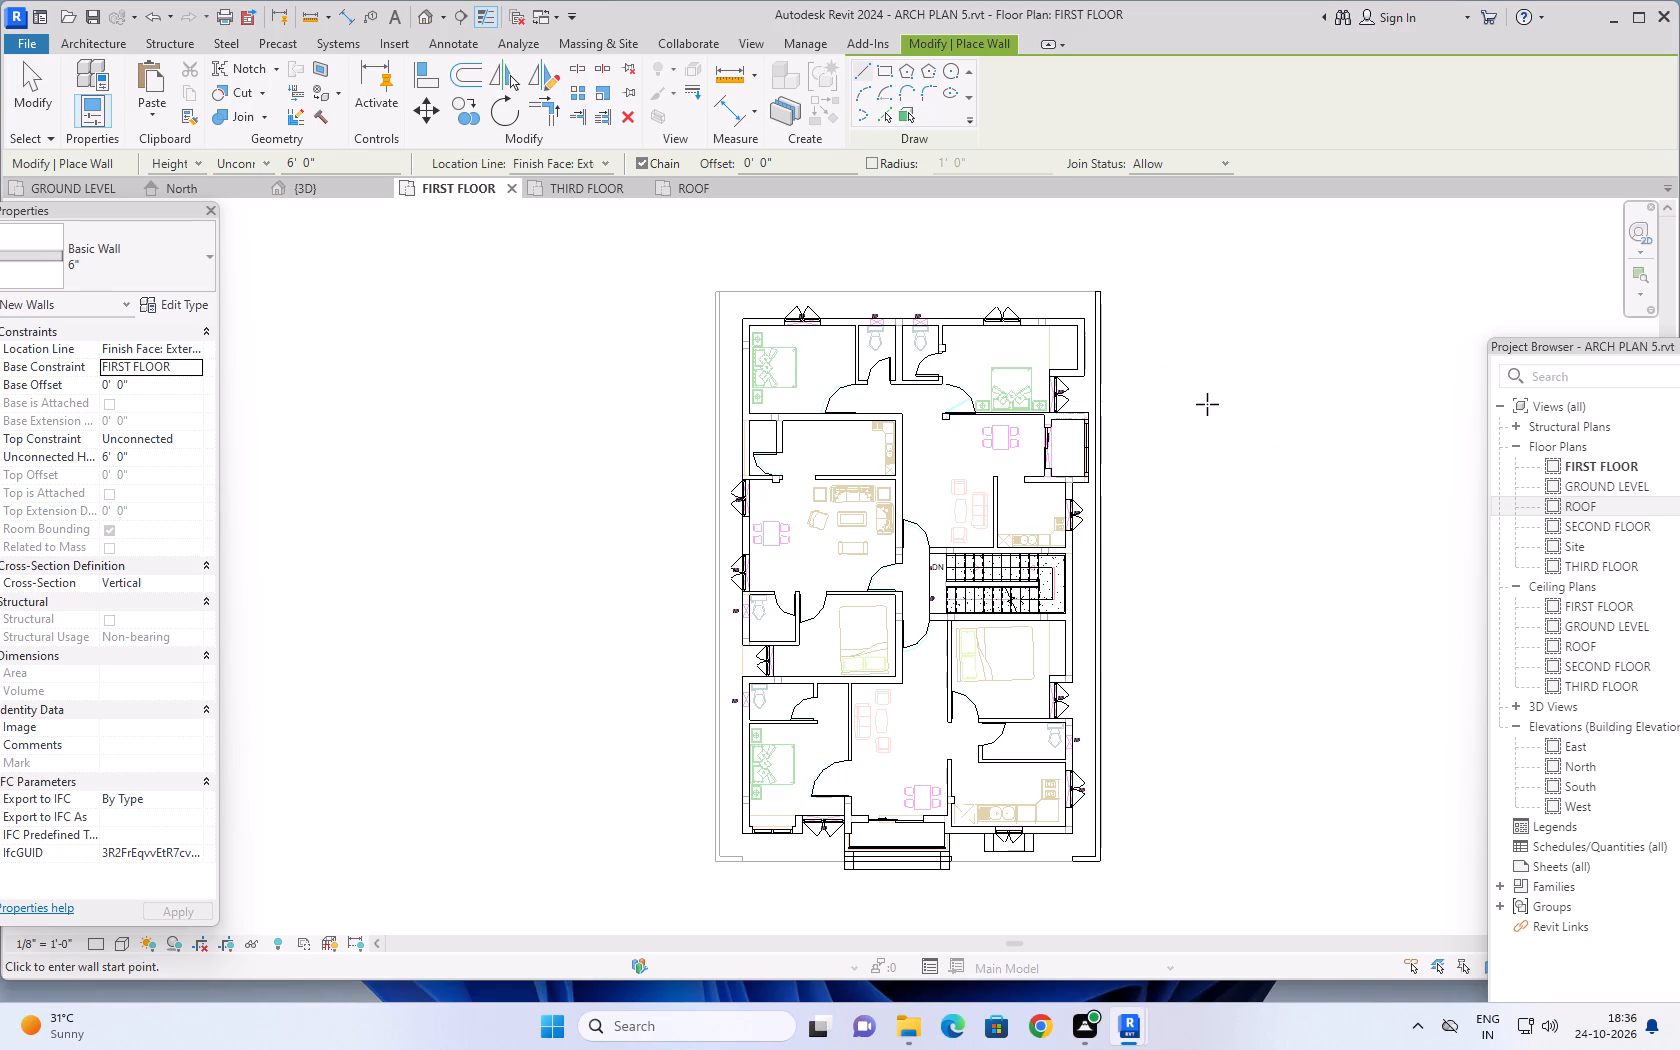
{"action": "scroll", "coordinate": [1075, 292], "scroll_direction": "up", "scroll_amount": 9}
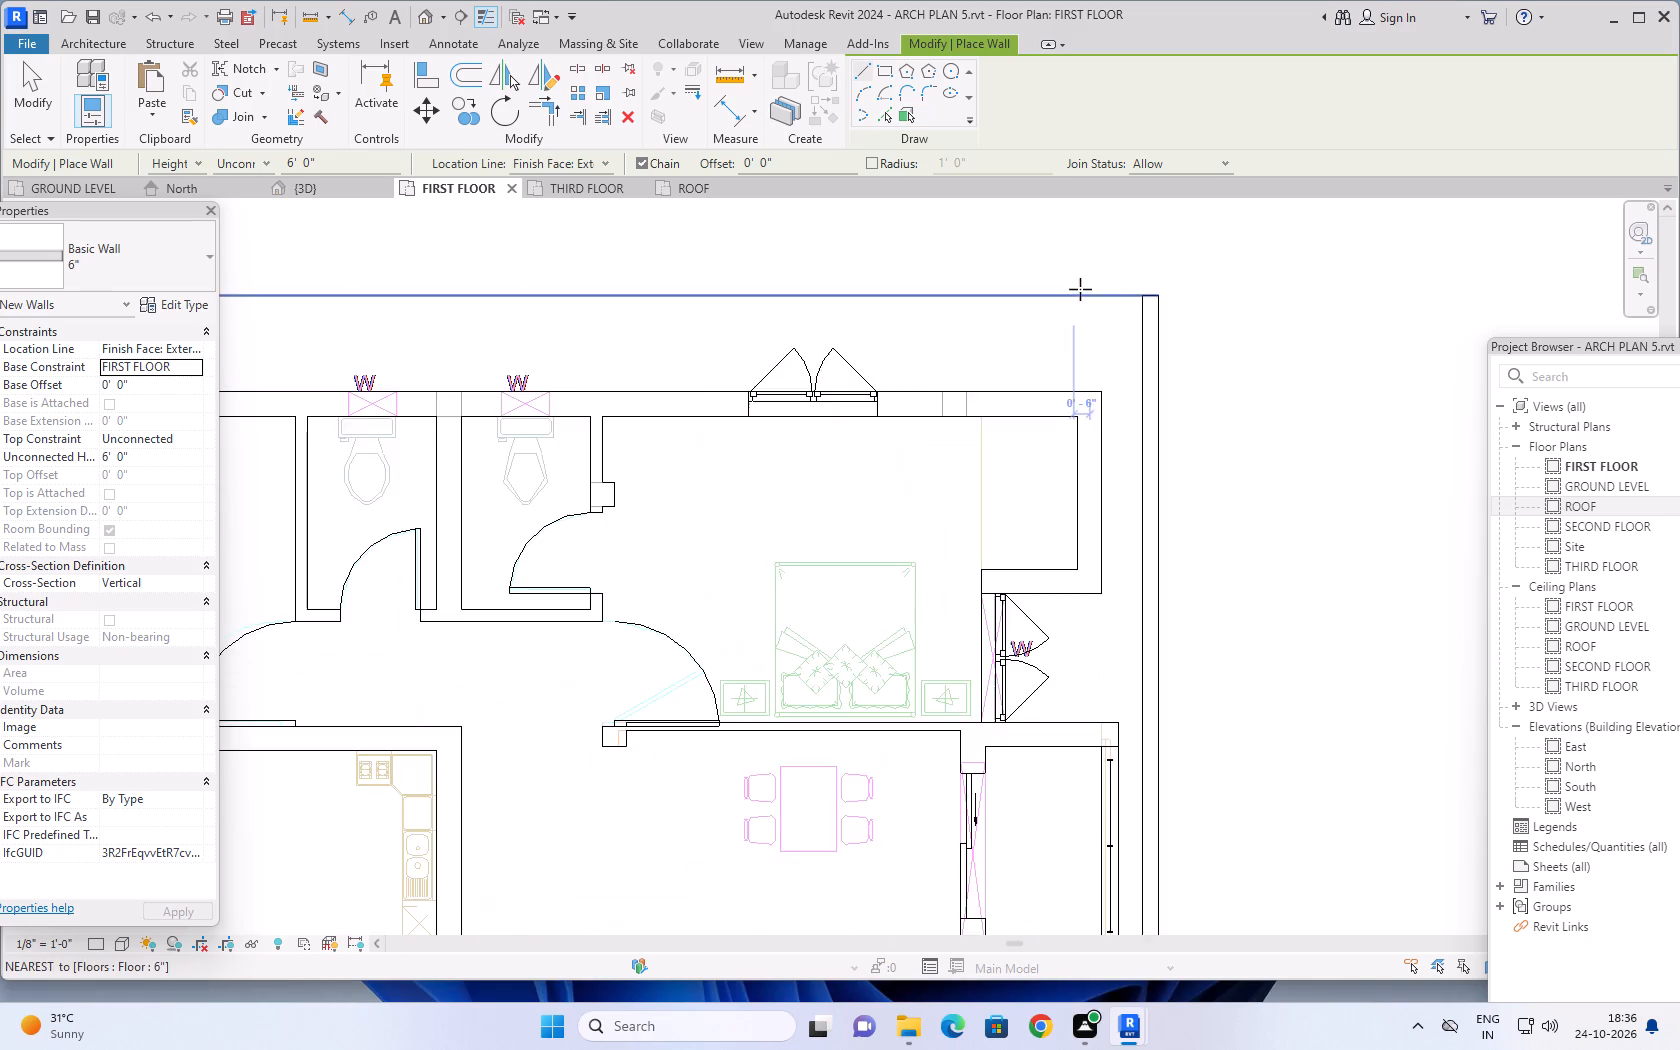
{"action": "scroll", "coordinate": [1080, 289], "scroll_direction": "up", "scroll_amount": 2}
{"action": "left_click", "coordinate": [1185, 298]}
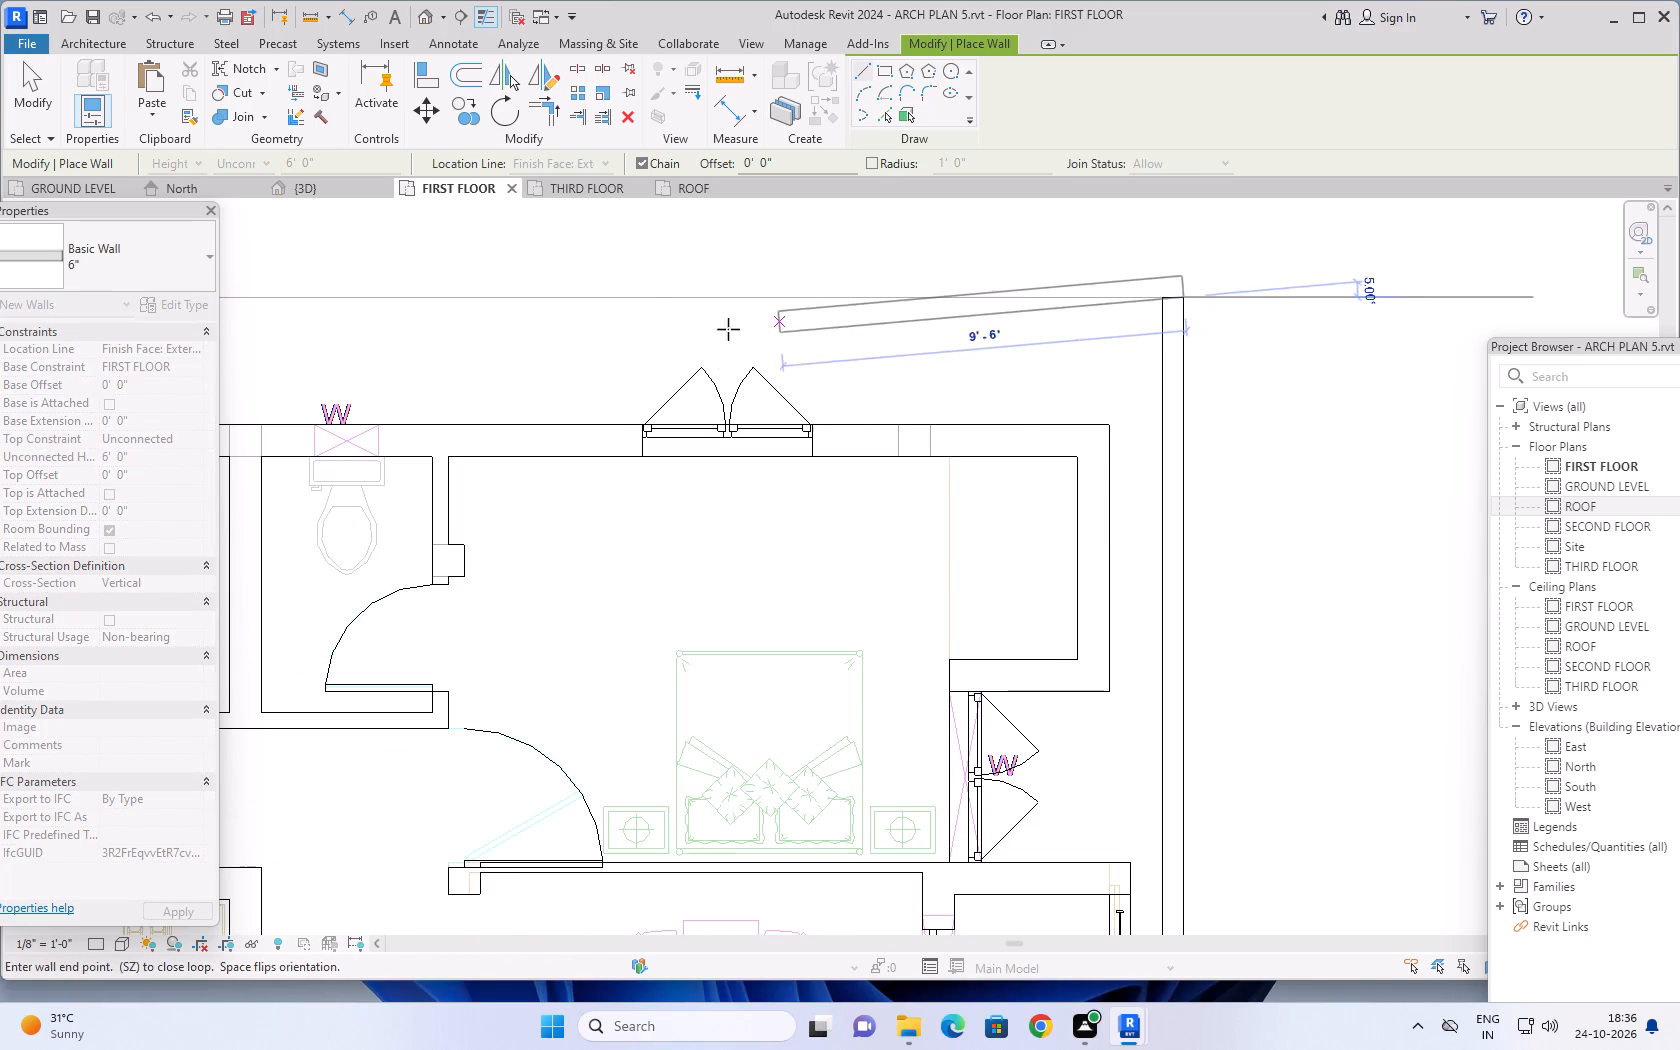
{"action": "key", "text": "space"}
{"action": "scroll", "coordinate": [638, 305], "scroll_direction": "down", "scroll_amount": 3}
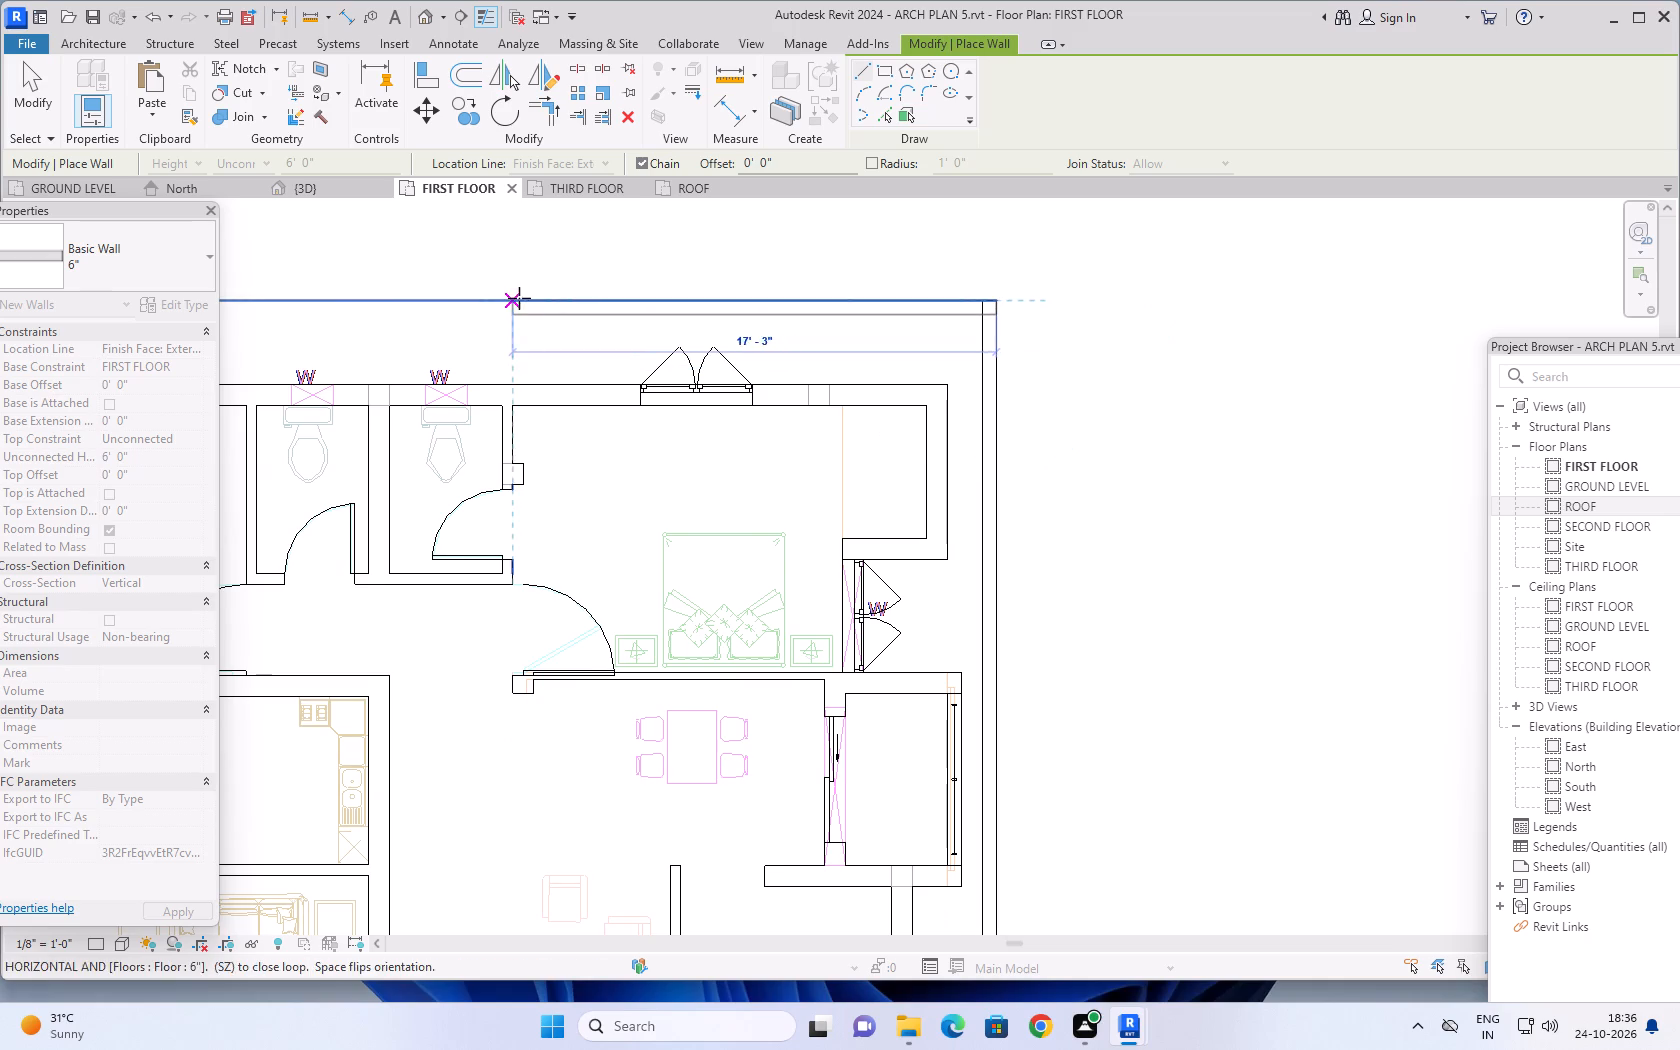
{"action": "middle_click_drag", "start_coordinate": [519, 298], "coordinate": [1172, 370]}
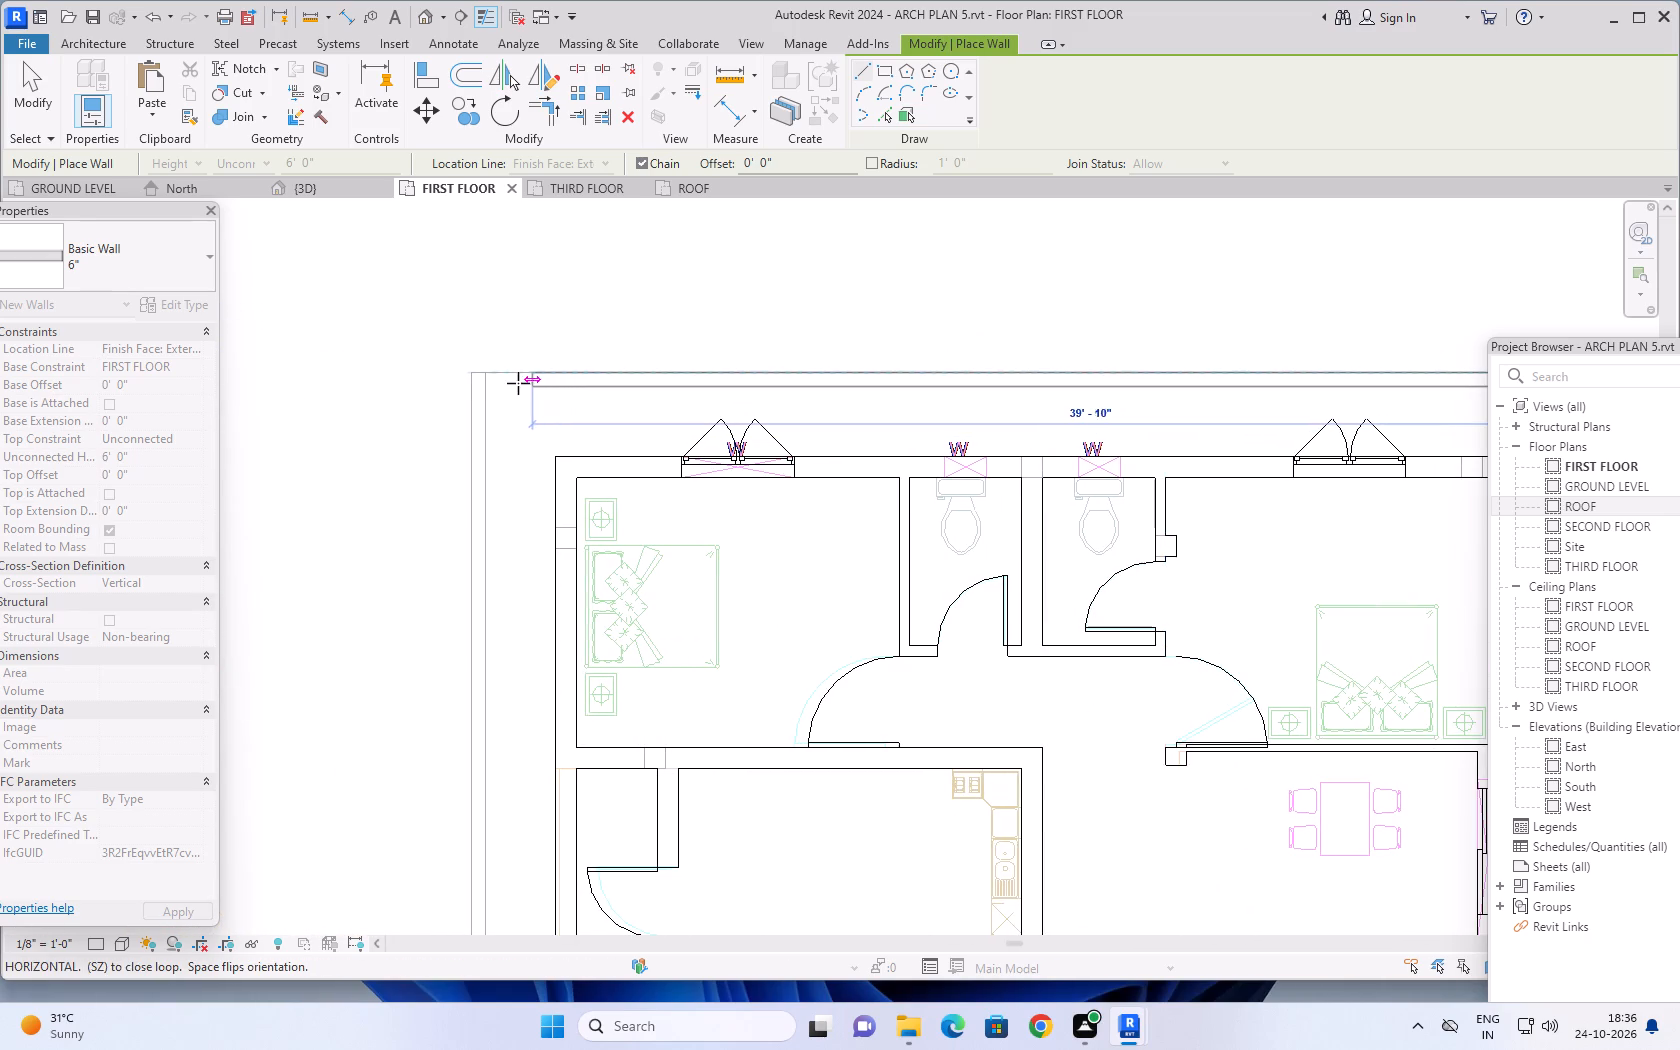
{"action": "scroll", "coordinate": [490, 383], "scroll_direction": "up", "scroll_amount": 6}
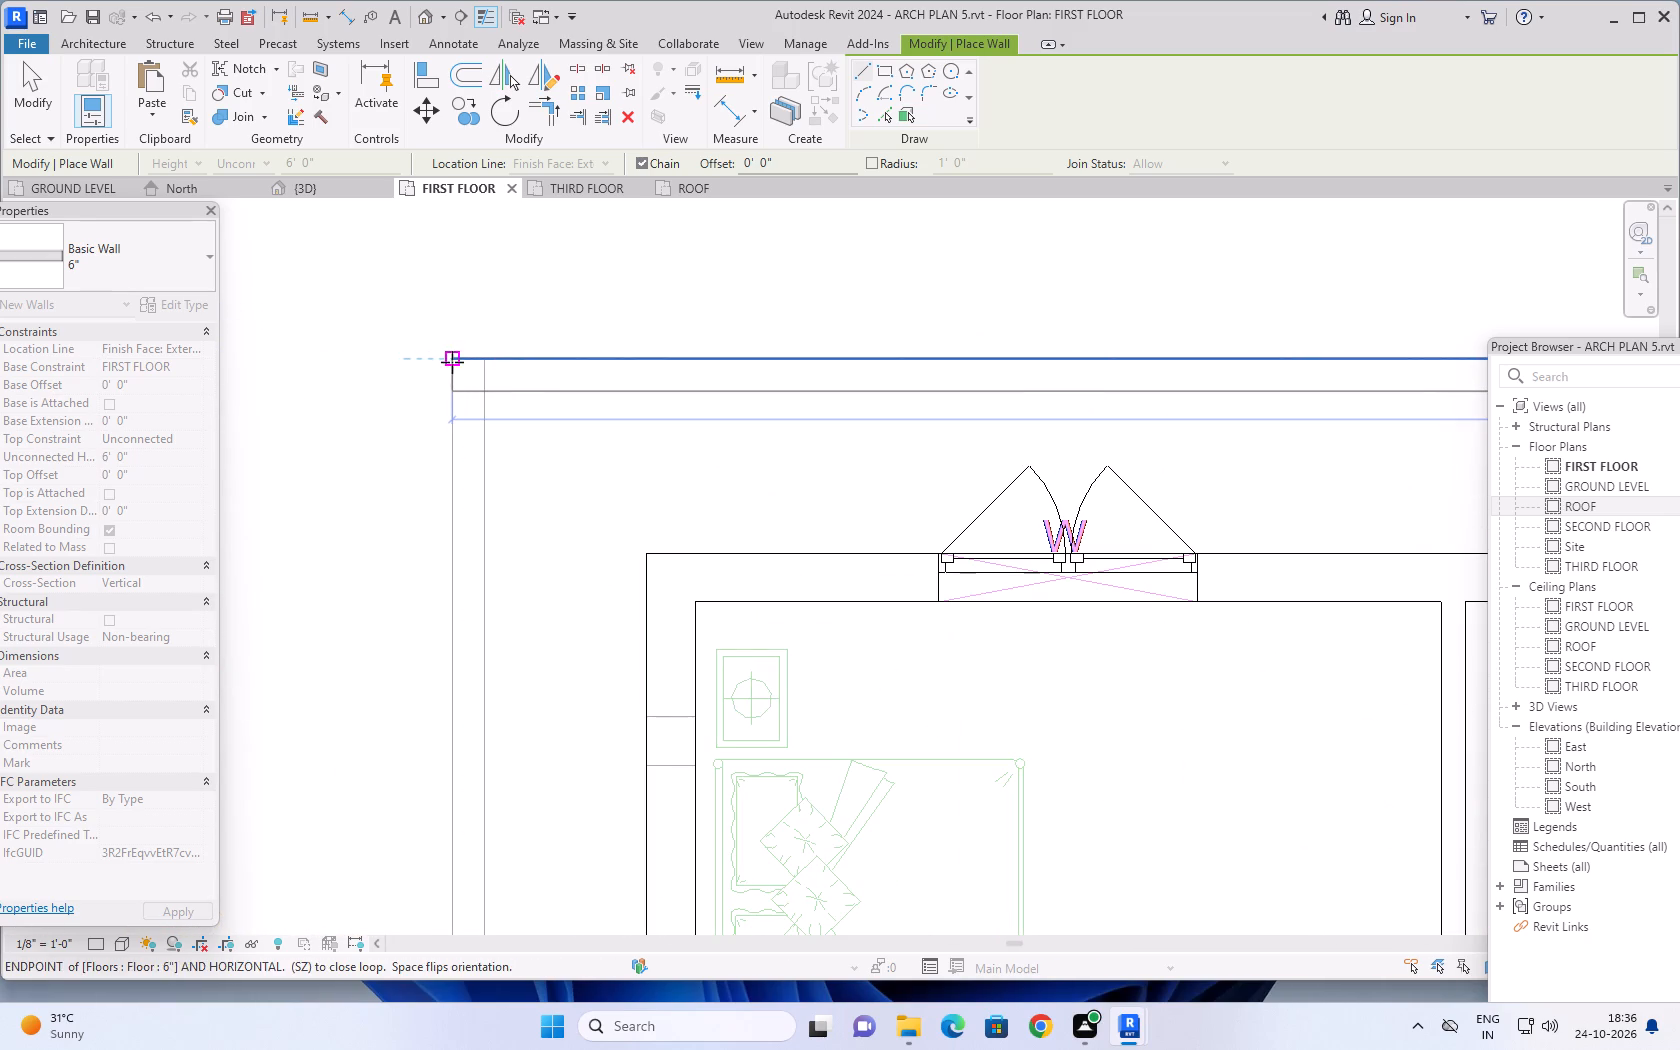
{"action": "left_click", "coordinate": [452, 362]}
{"action": "key", "text": "Escape"}
Switch to the 3D view, end the Wall command and examine the height at which the new boundary walls sit.
{"action": "scroll", "coordinate": [554, 272], "scroll_direction": "down", "scroll_amount": 12}
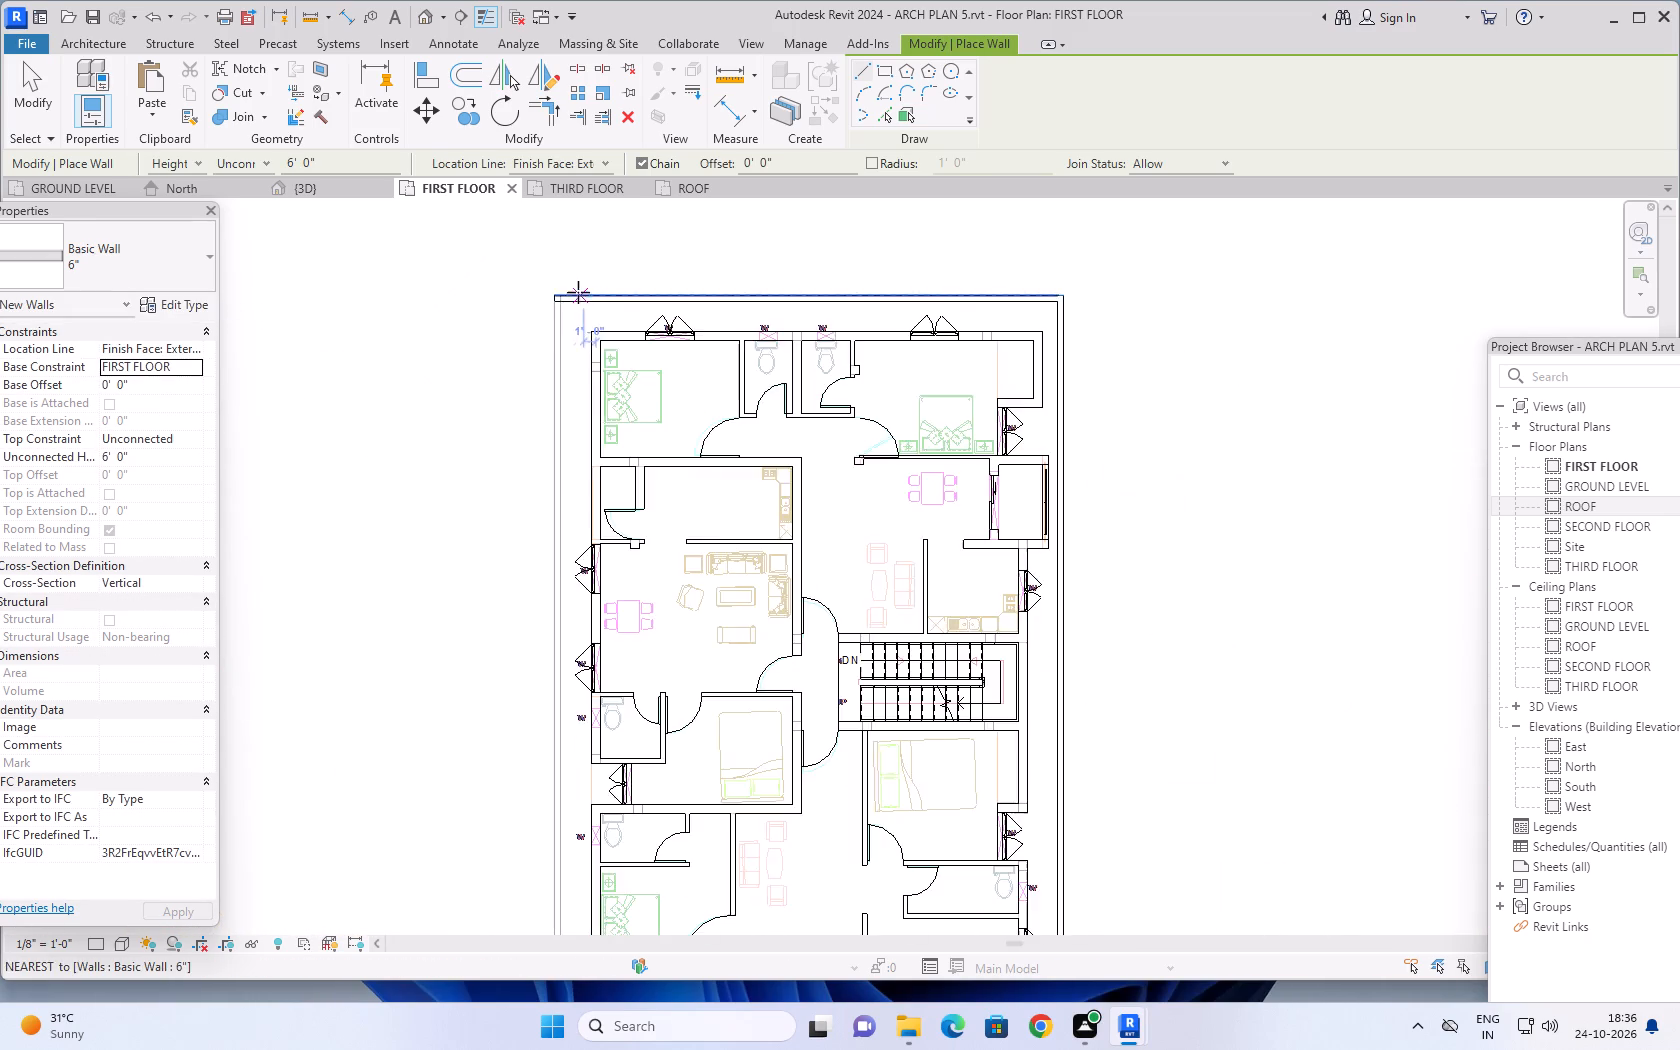
{"action": "scroll", "coordinate": [578, 292], "scroll_direction": "down", "scroll_amount": 5}
{"action": "scroll", "coordinate": [923, 418], "scroll_direction": "down", "scroll_amount": 1}
{"action": "middle_click_drag", "start_coordinate": [921, 423], "coordinate": [904, 474]}
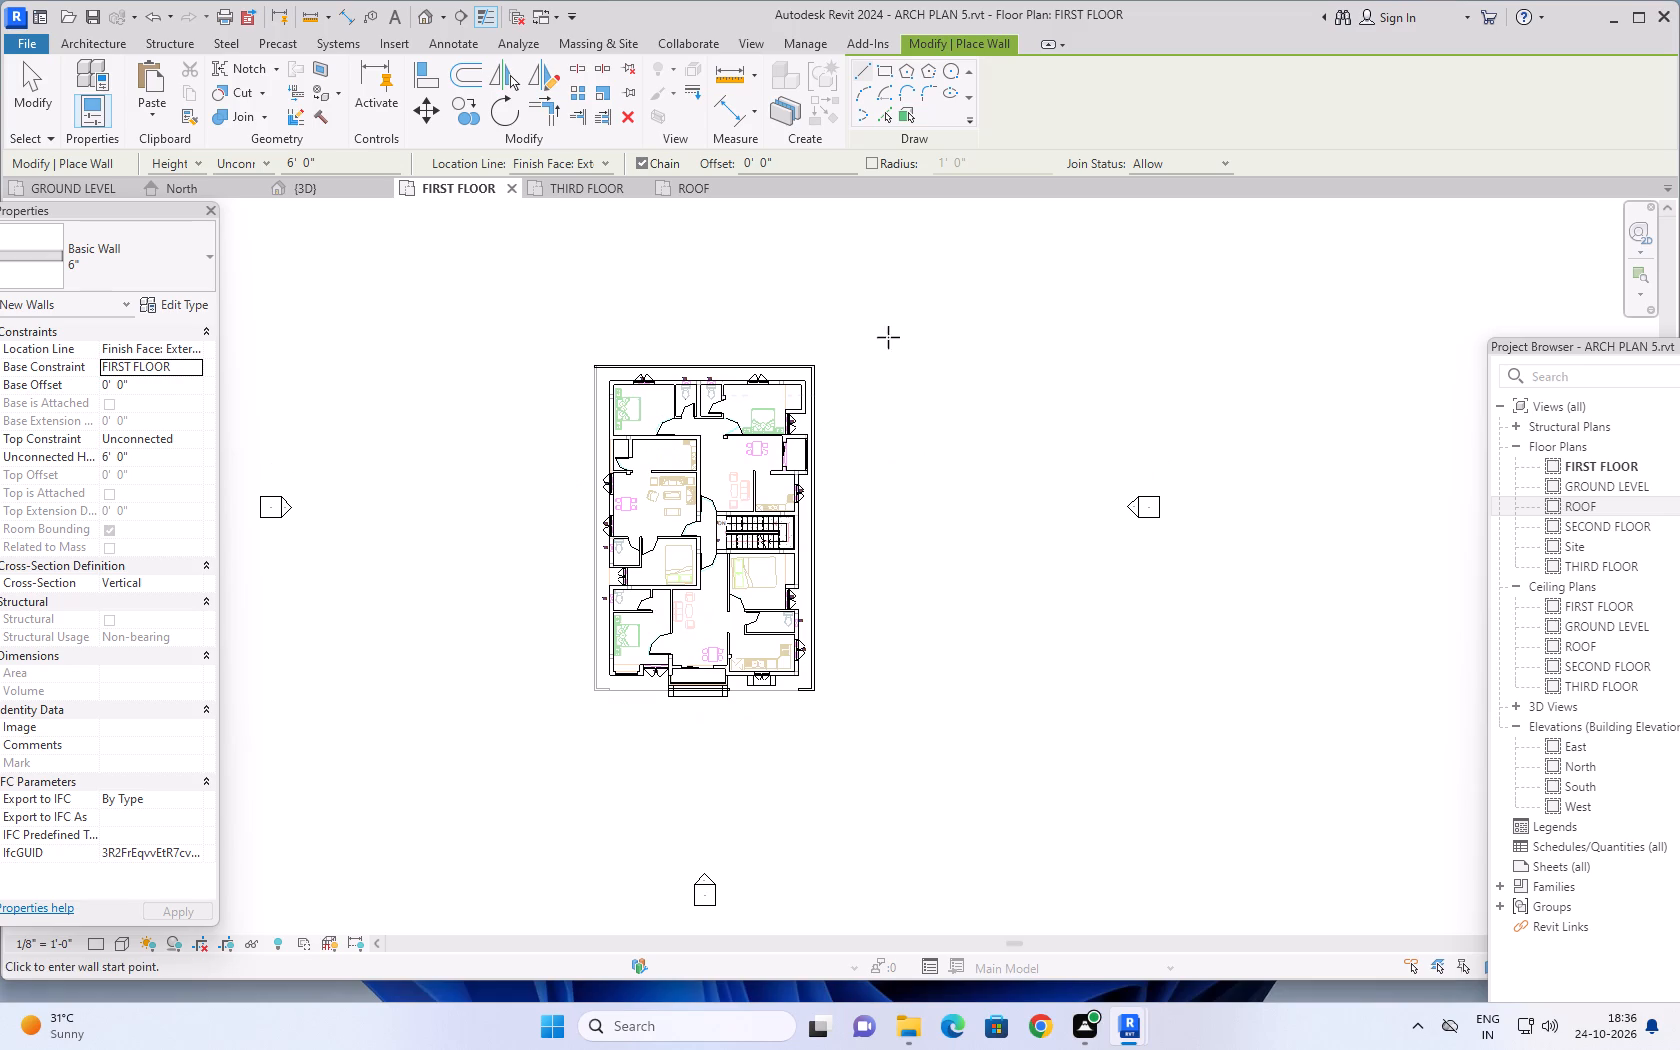
{"action": "left_click", "coordinate": [315, 191]}
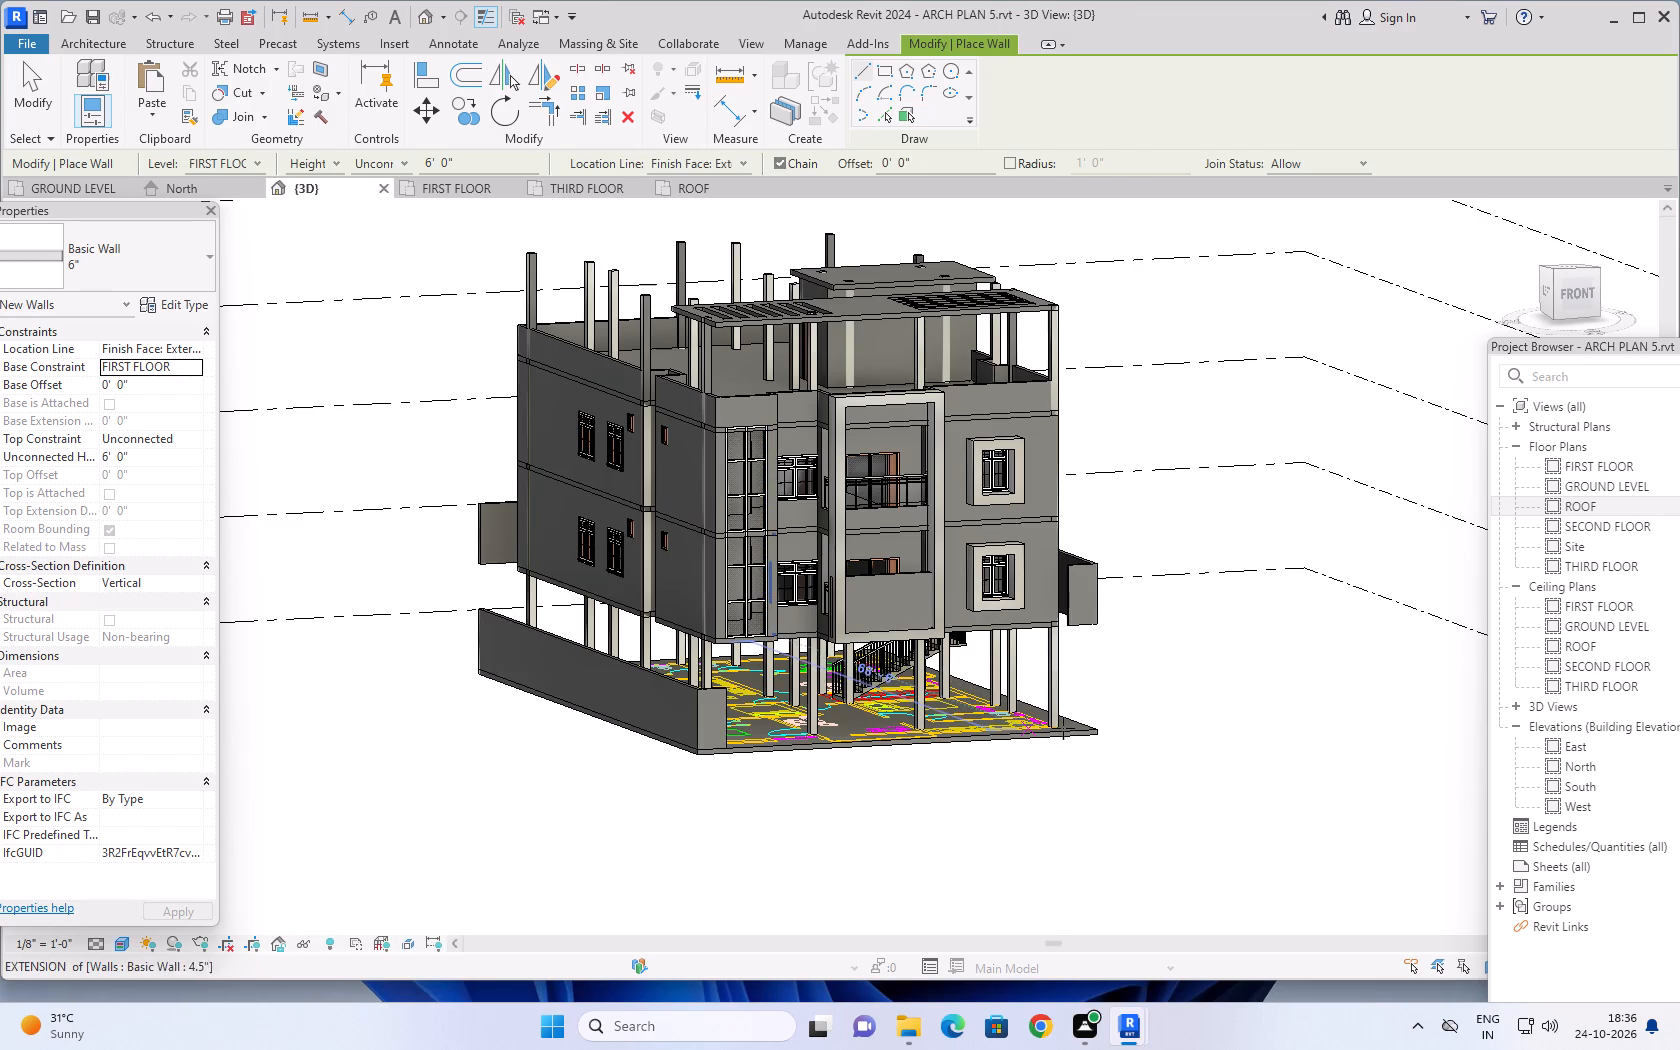
{"action": "key", "text": "Escape"}
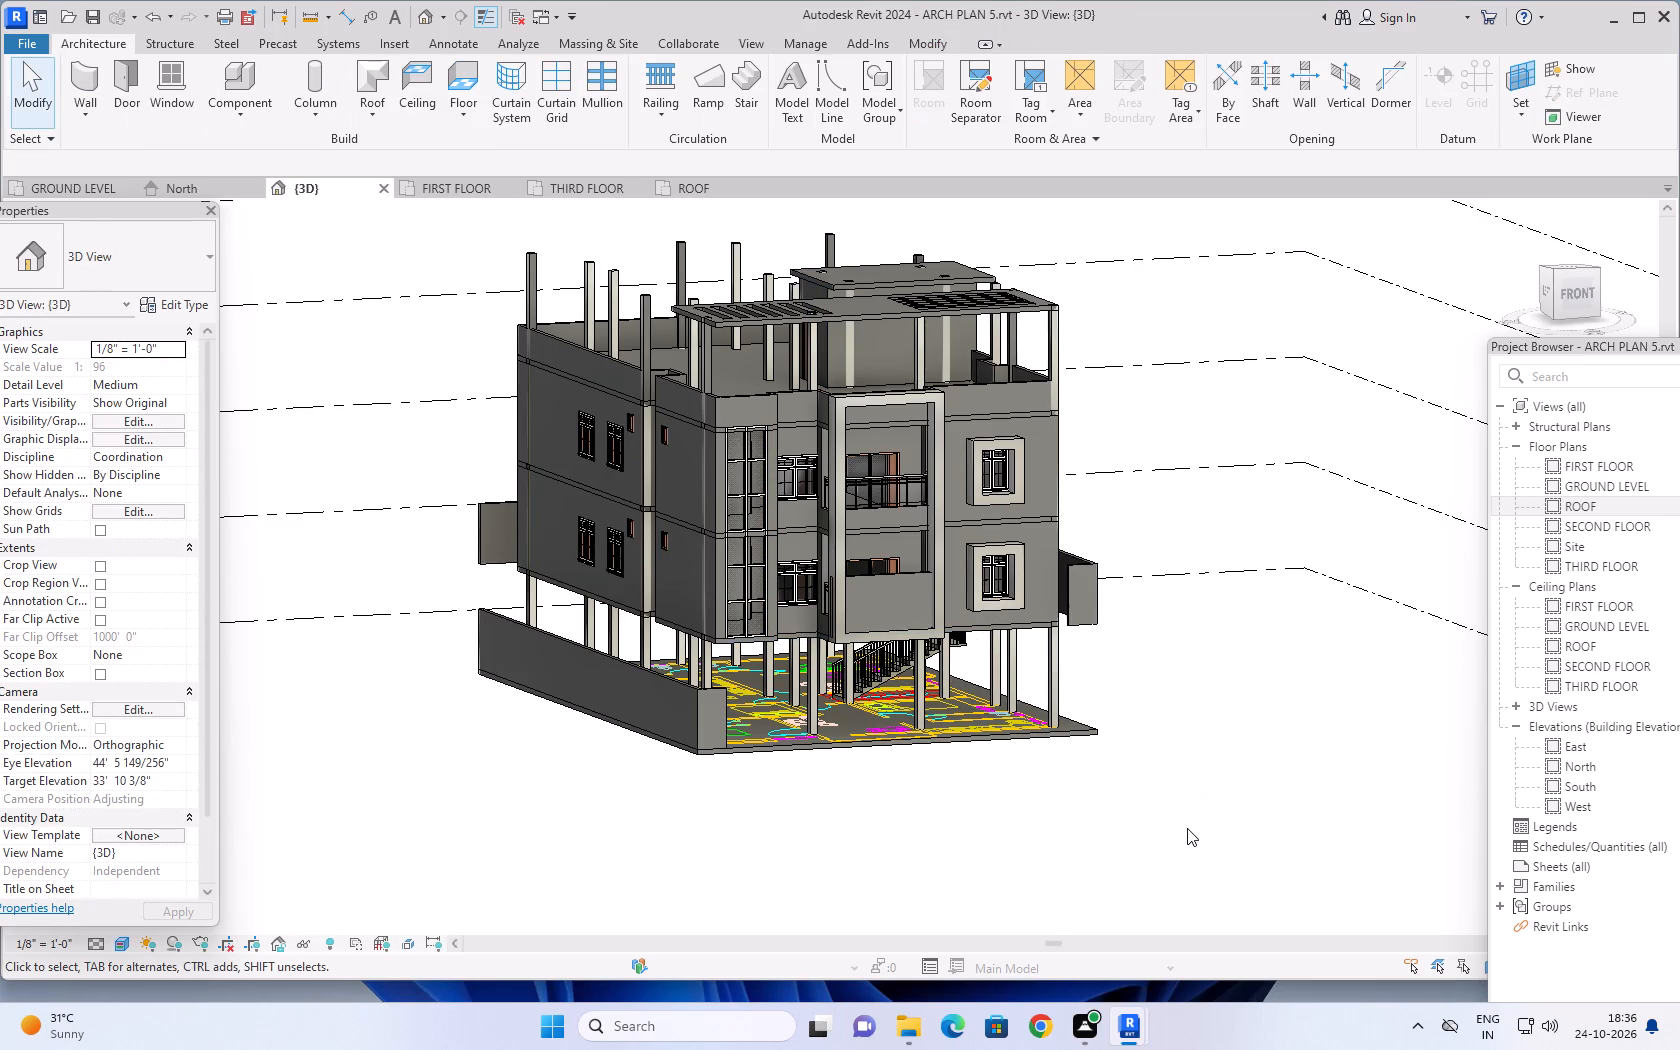
{"action": "middle_click_drag", "start_coordinate": [1152, 842], "coordinate": [1024, 834], "text": "shift"}
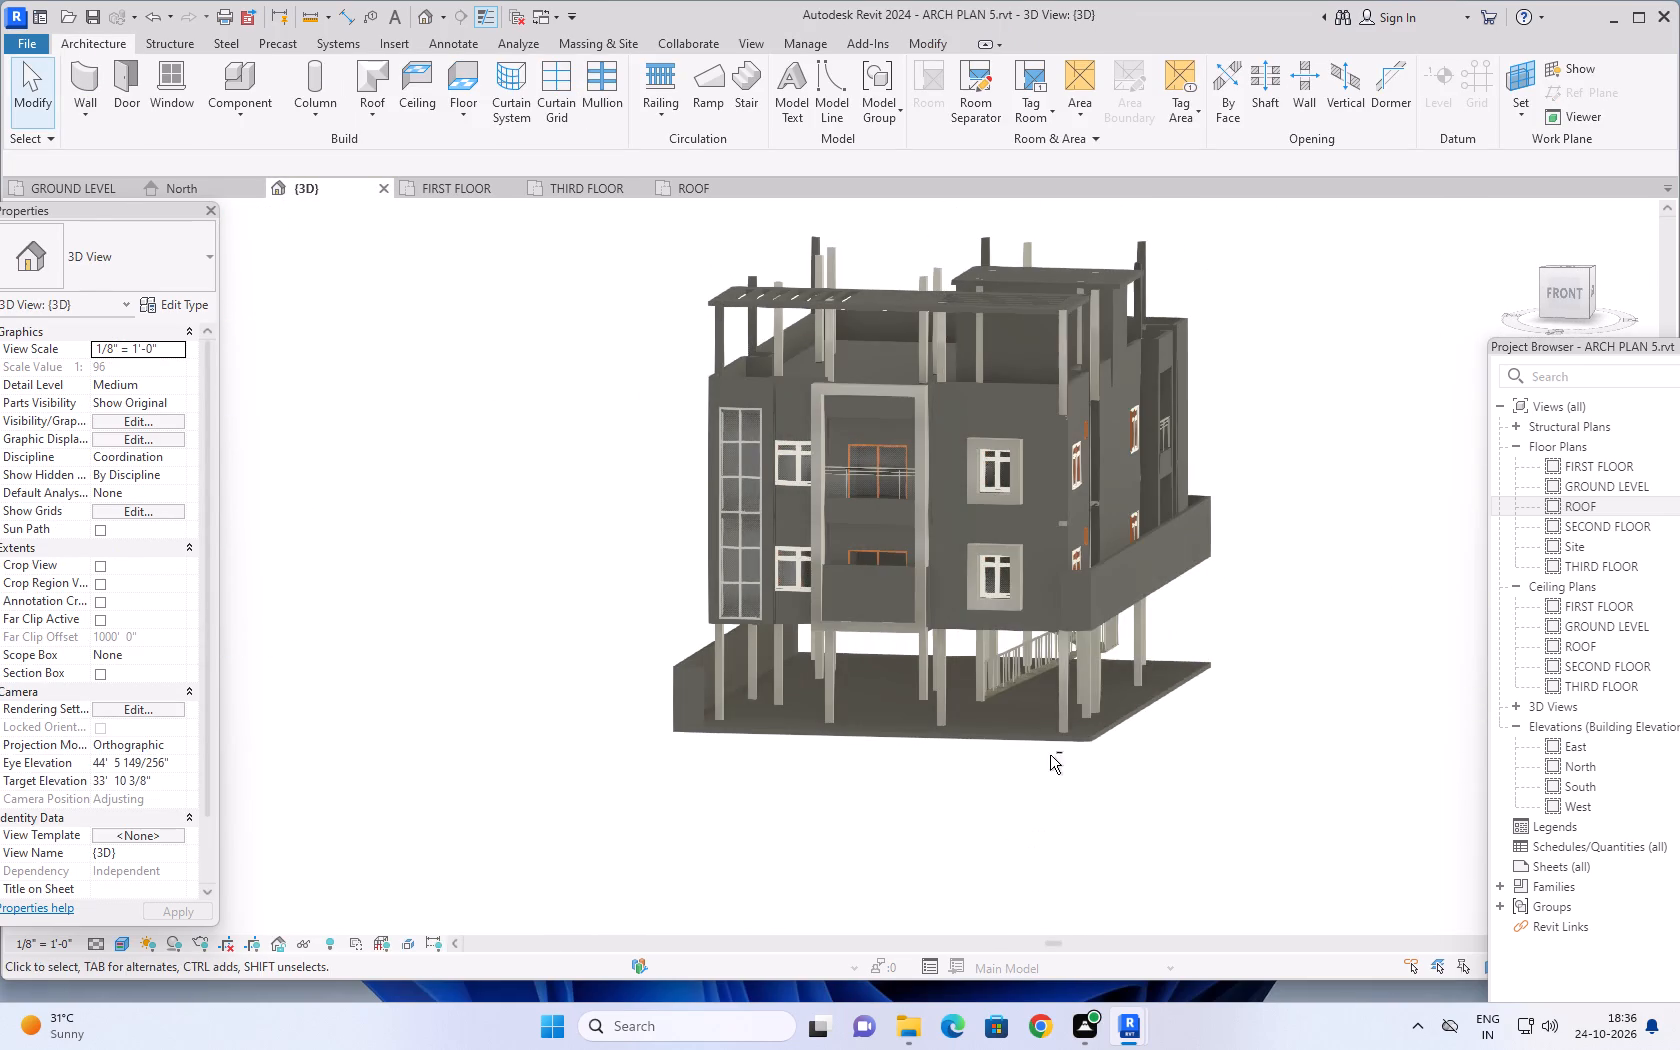
Set the base constraint of the east wall, its southeast front return and the back wall to GROUND LEVEL, and deselect them.
{"action": "left_click", "coordinate": [1096, 597]}
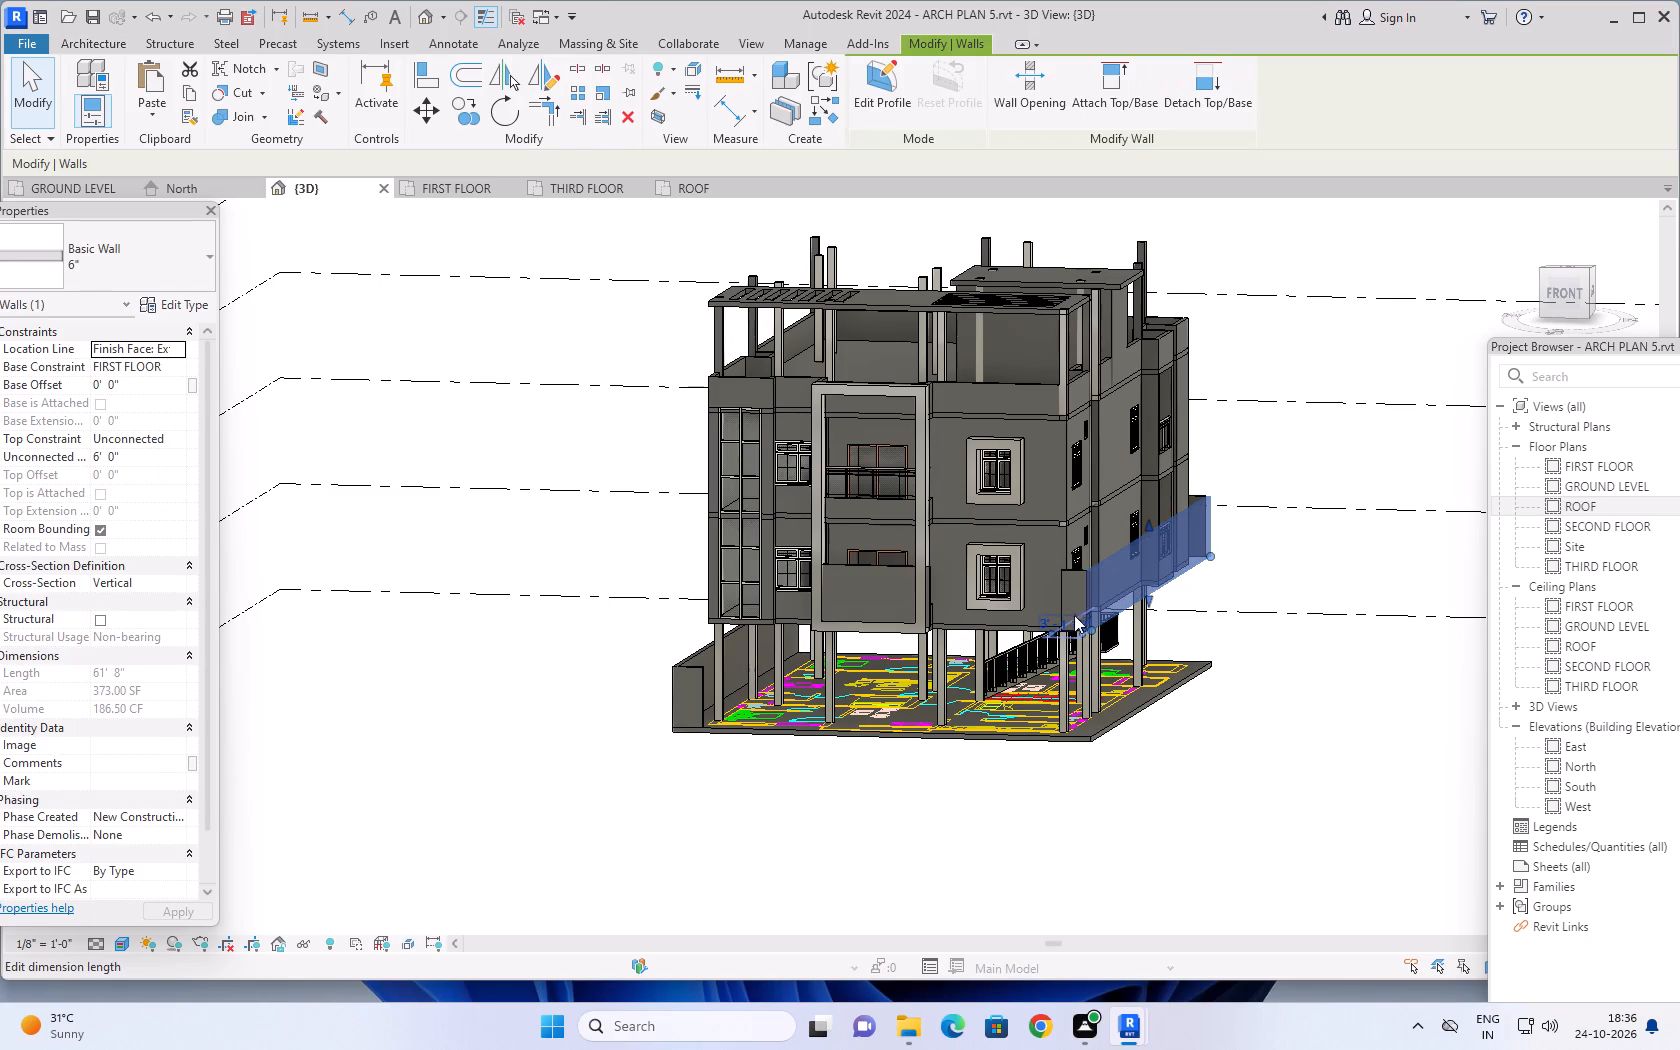
{"action": "left_click", "coordinate": [1063, 601], "text": "ctrl"}
{"action": "scroll", "coordinate": [1196, 654], "scroll_direction": "down", "scroll_amount": 3}
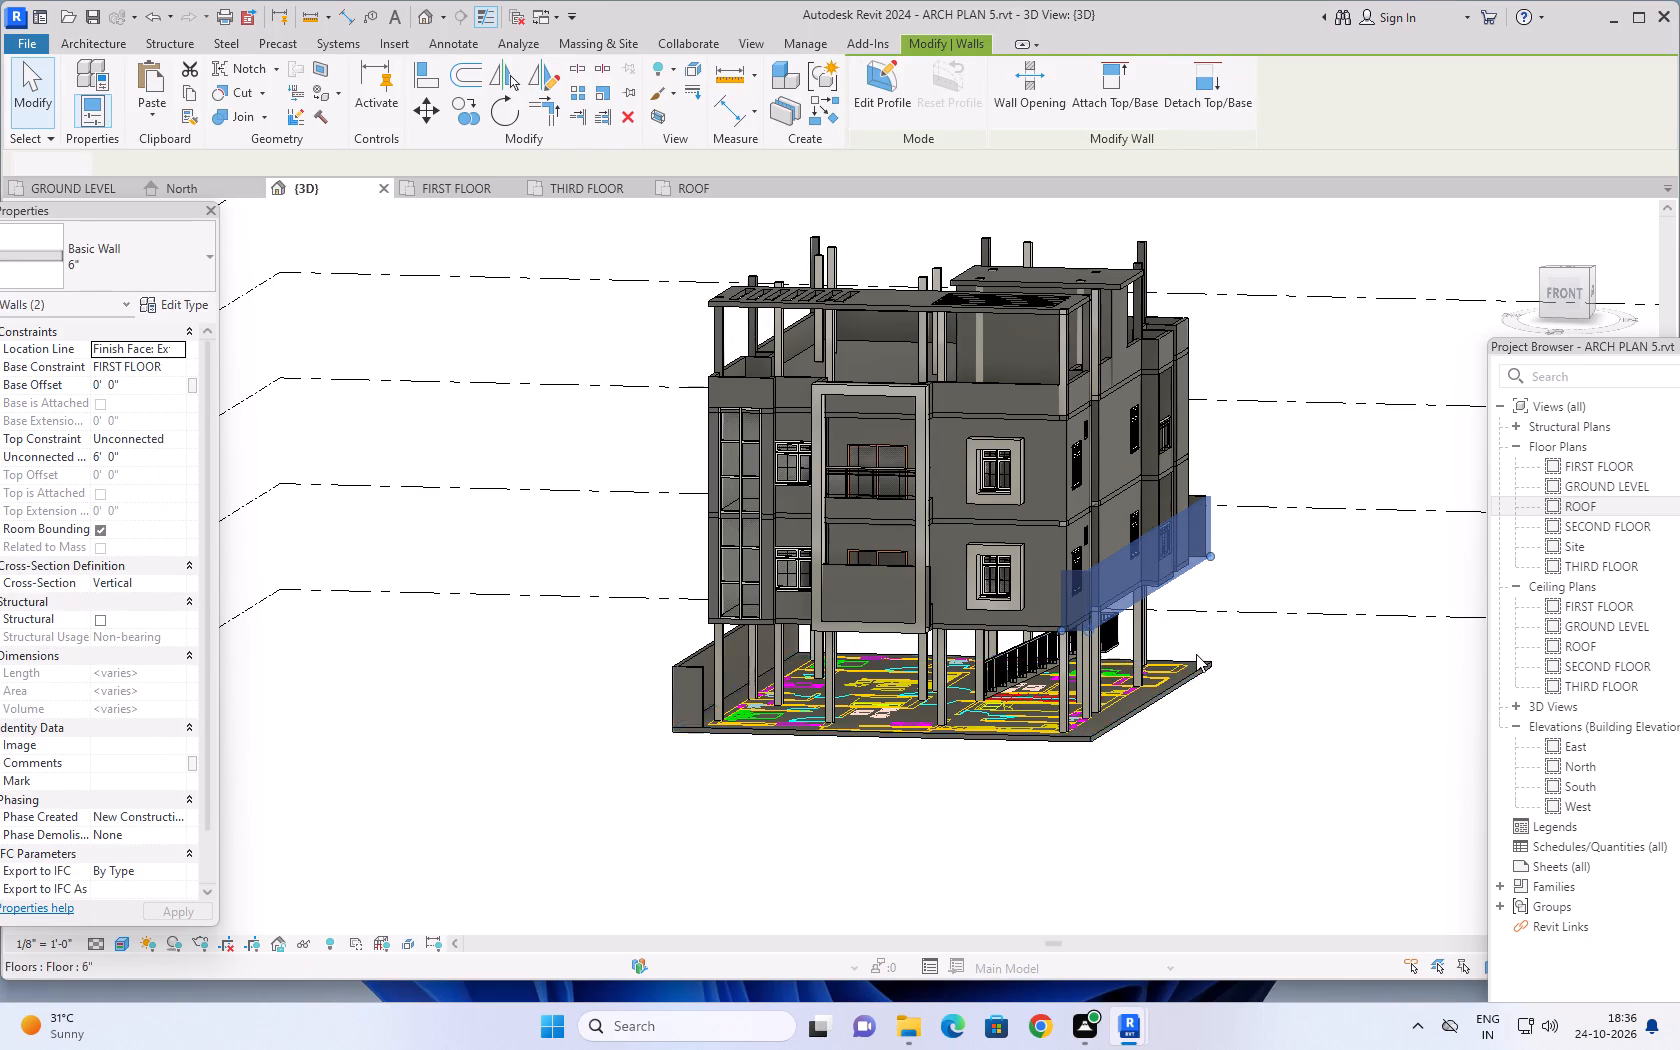
{"action": "middle_click_drag", "start_coordinate": [1278, 636], "coordinate": [948, 769], "text": "shift"}
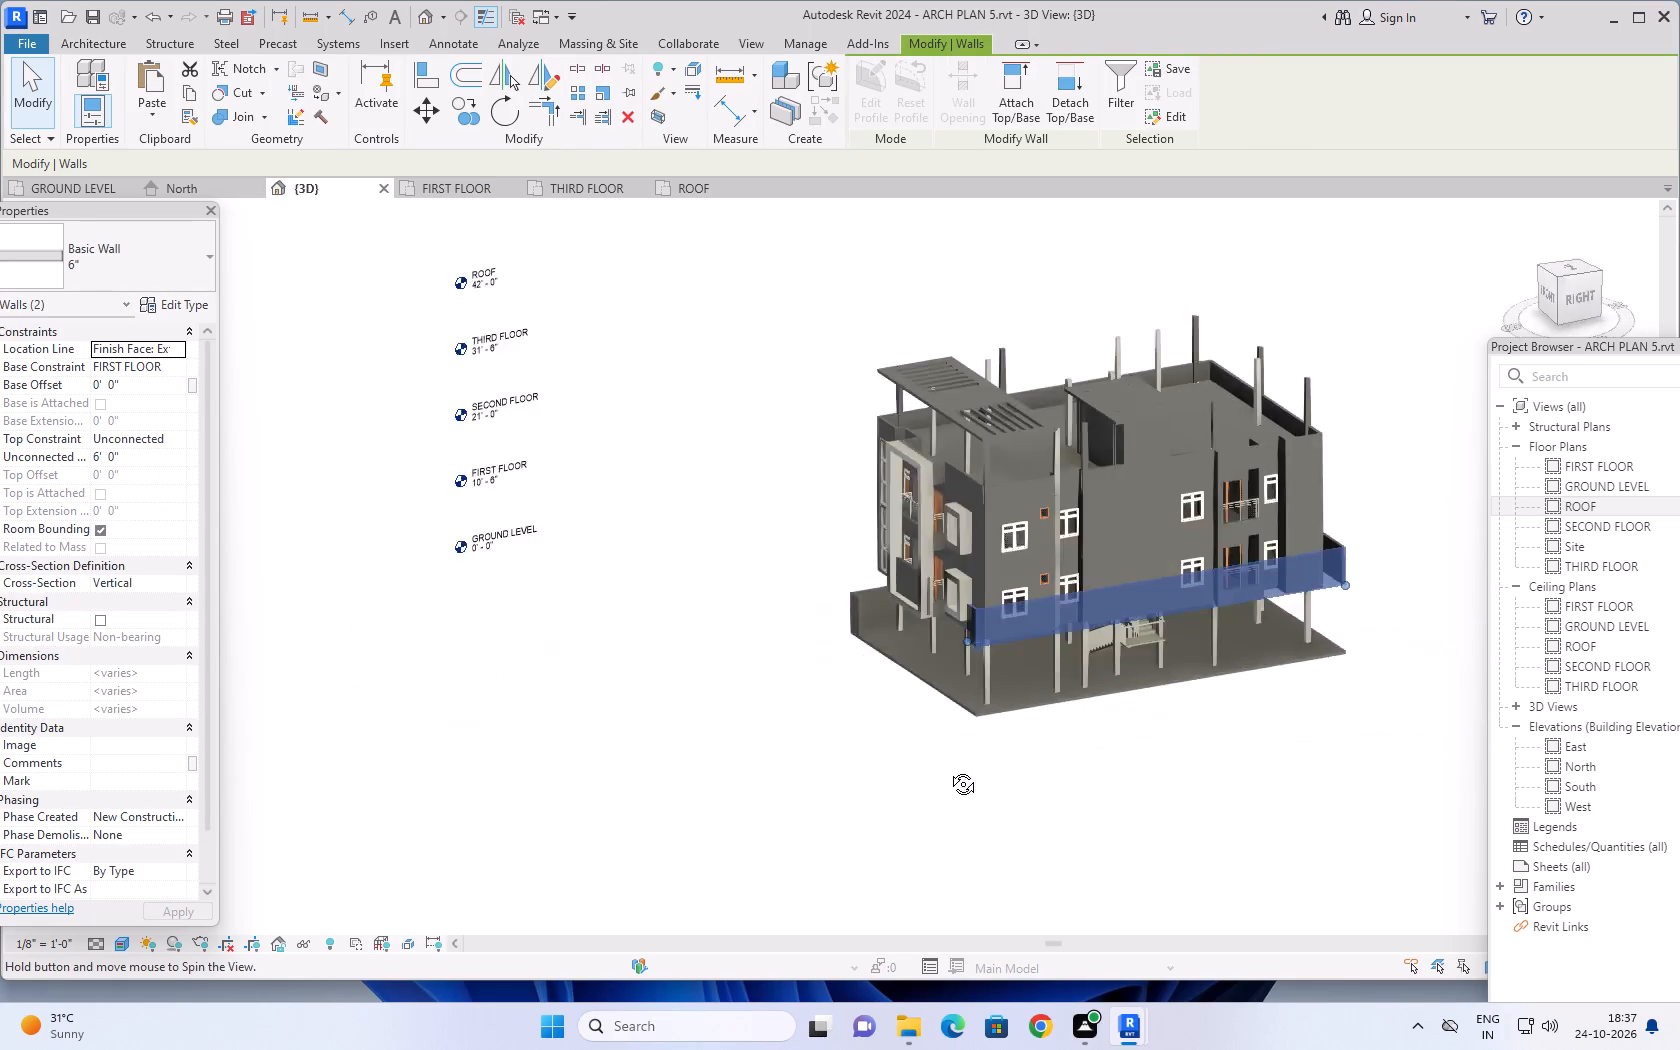
{"action": "middle_click_drag", "start_coordinate": [948, 769], "coordinate": [736, 703], "text": "shift"}
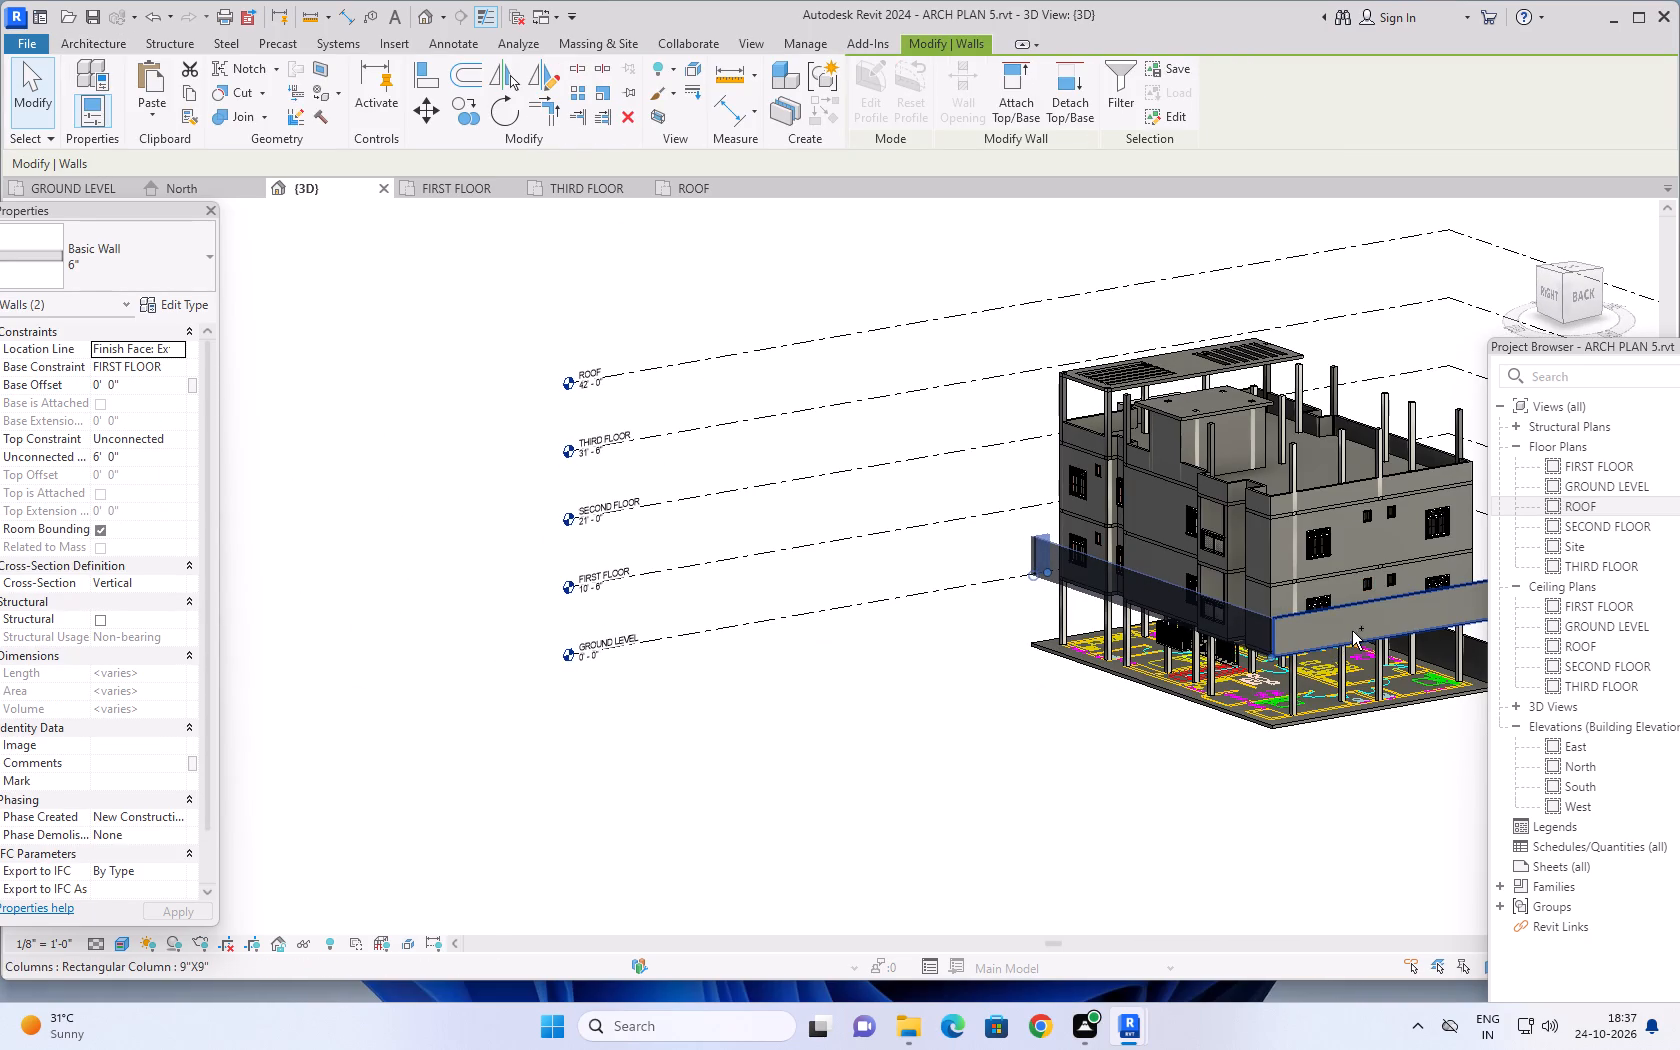
{"action": "left_click", "coordinate": [1352, 631], "text": "ctrl"}
{"action": "scroll", "coordinate": [1383, 740], "scroll_direction": "down", "scroll_amount": 4}
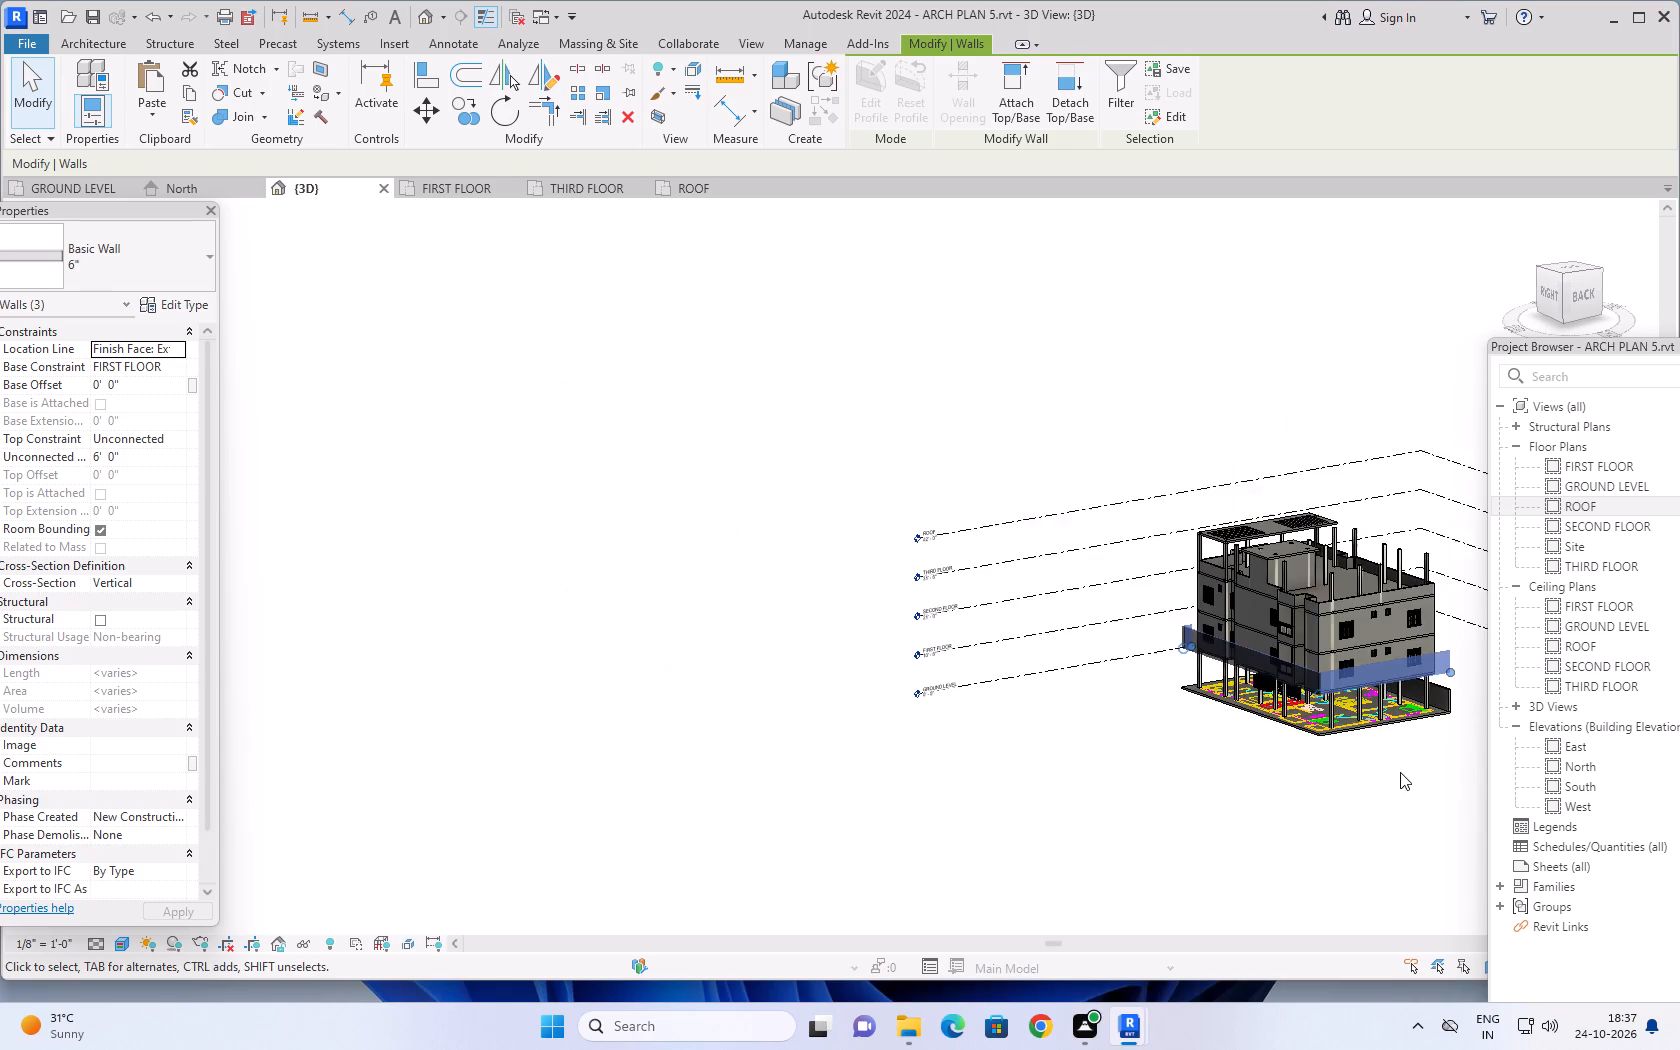
{"action": "middle_click_drag", "start_coordinate": [1388, 774], "coordinate": [1461, 797]}
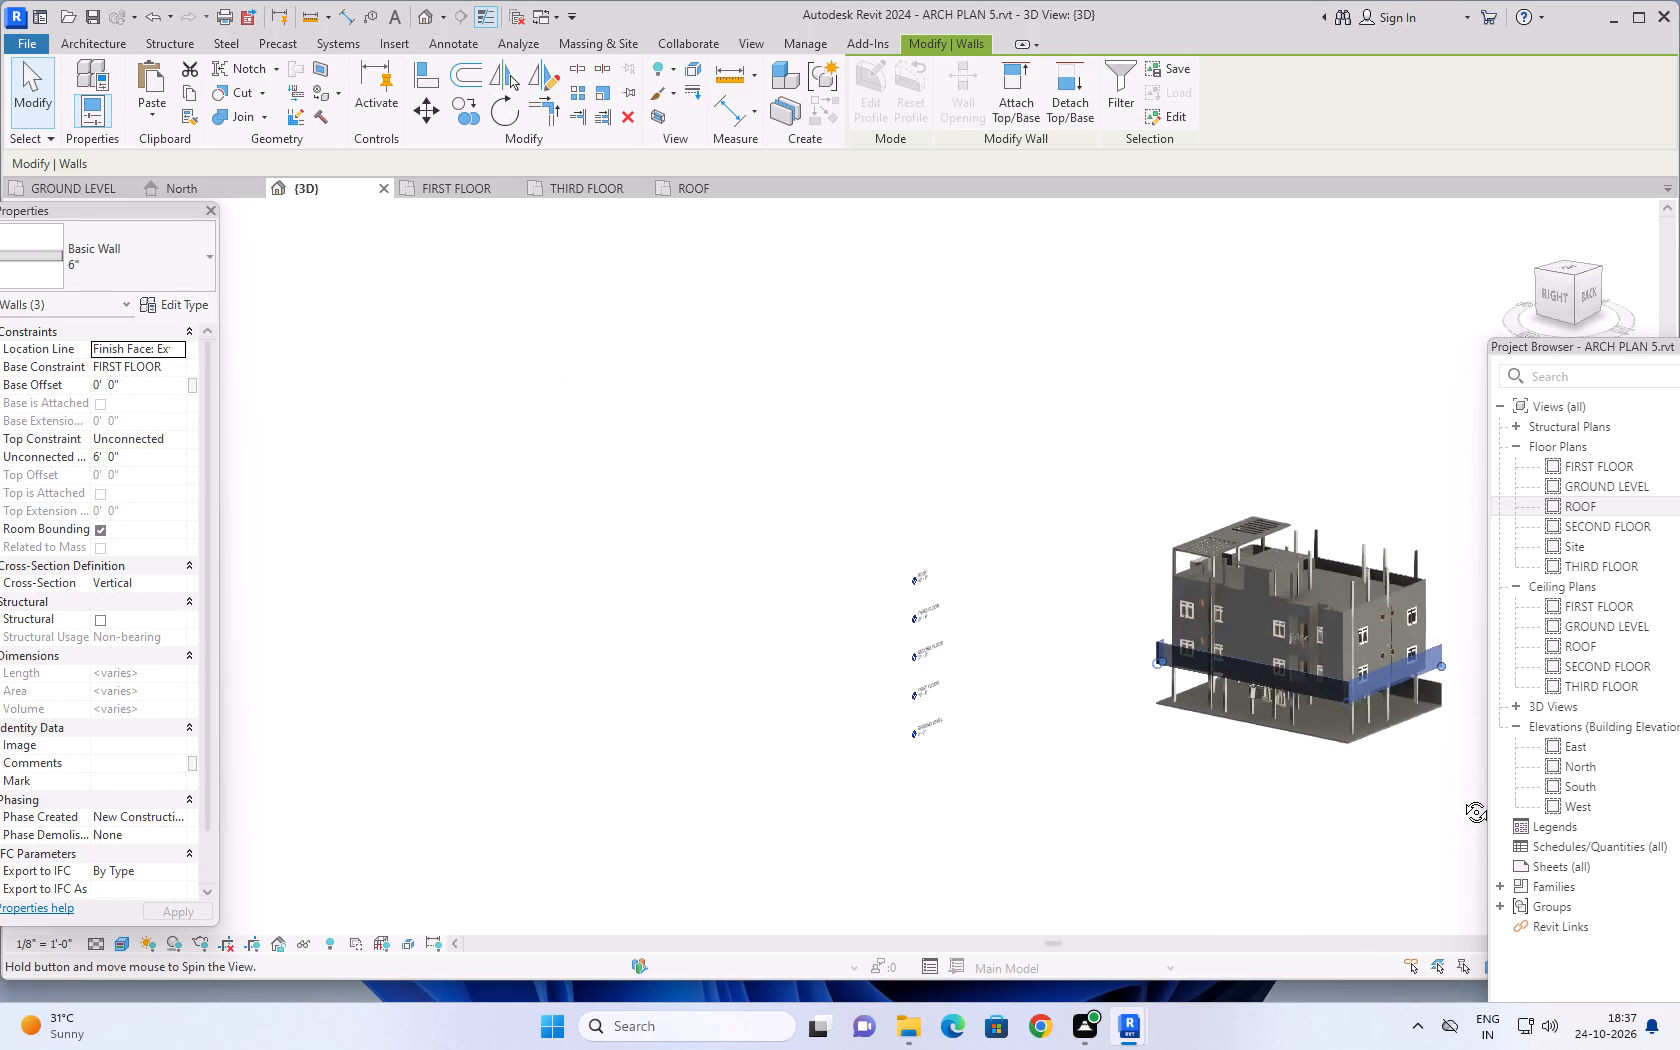
{"action": "middle_click_drag", "start_coordinate": [1461, 797], "coordinate": [1462, 796]}
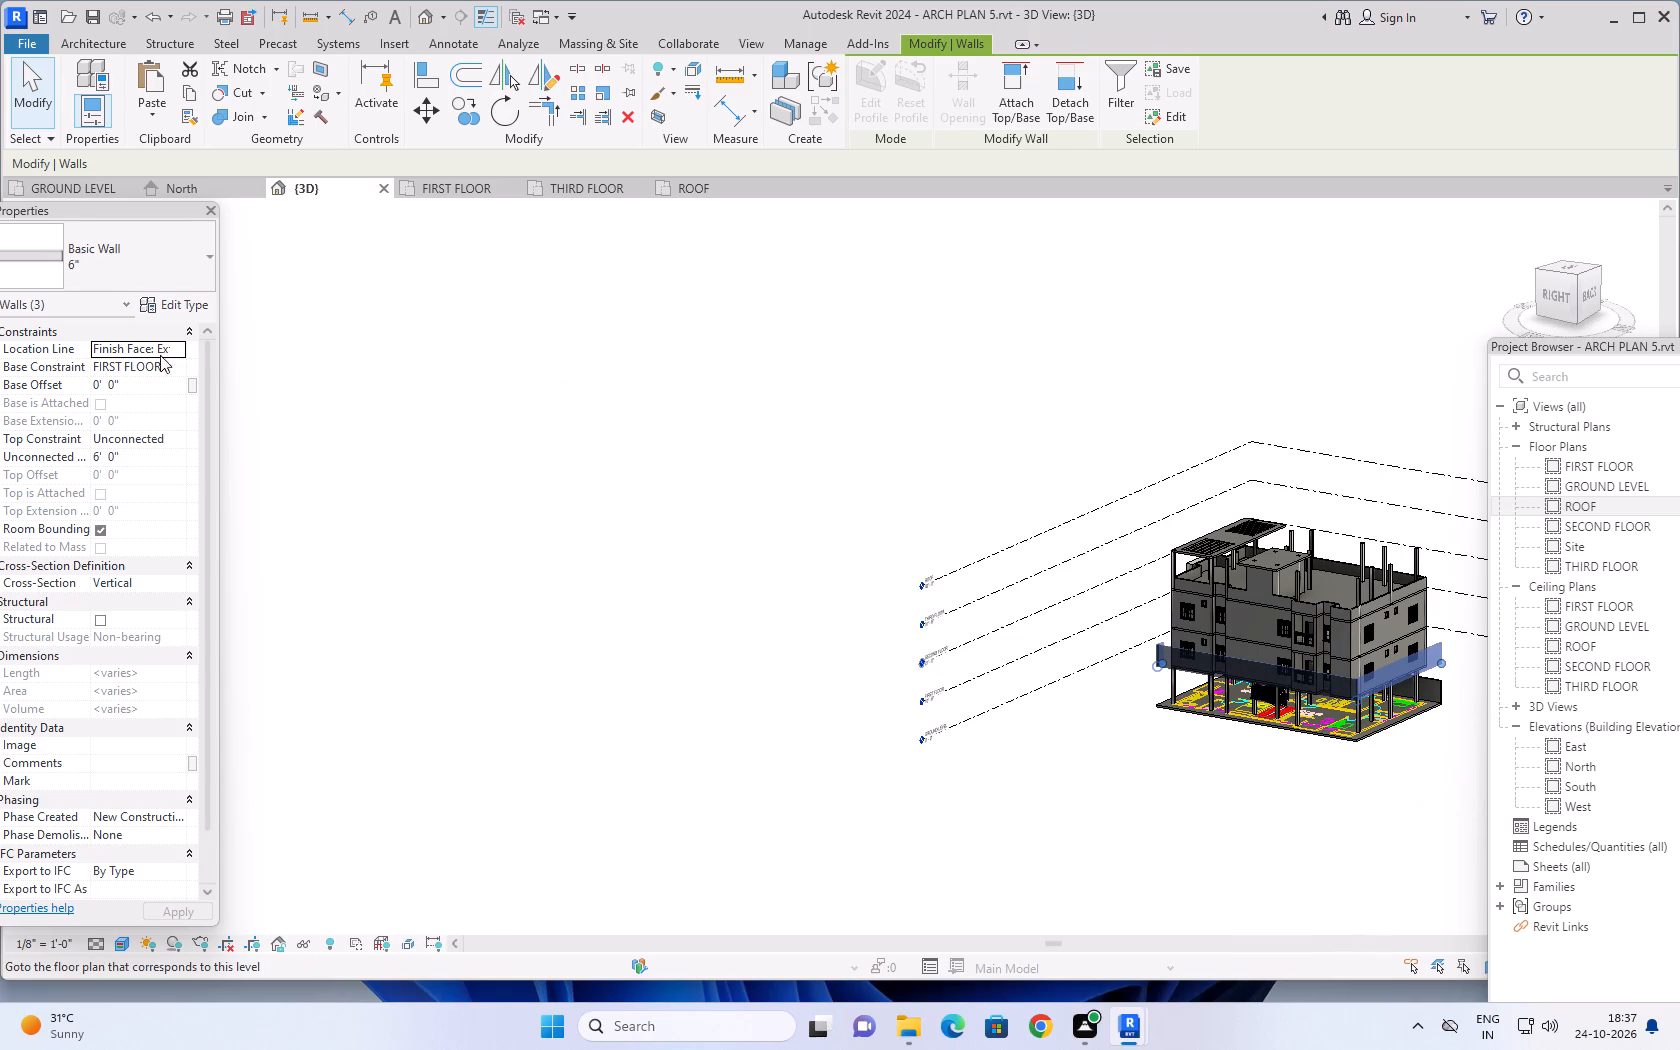
{"action": "left_click", "coordinate": [168, 365]}
{"action": "left_click", "coordinate": [175, 367]}
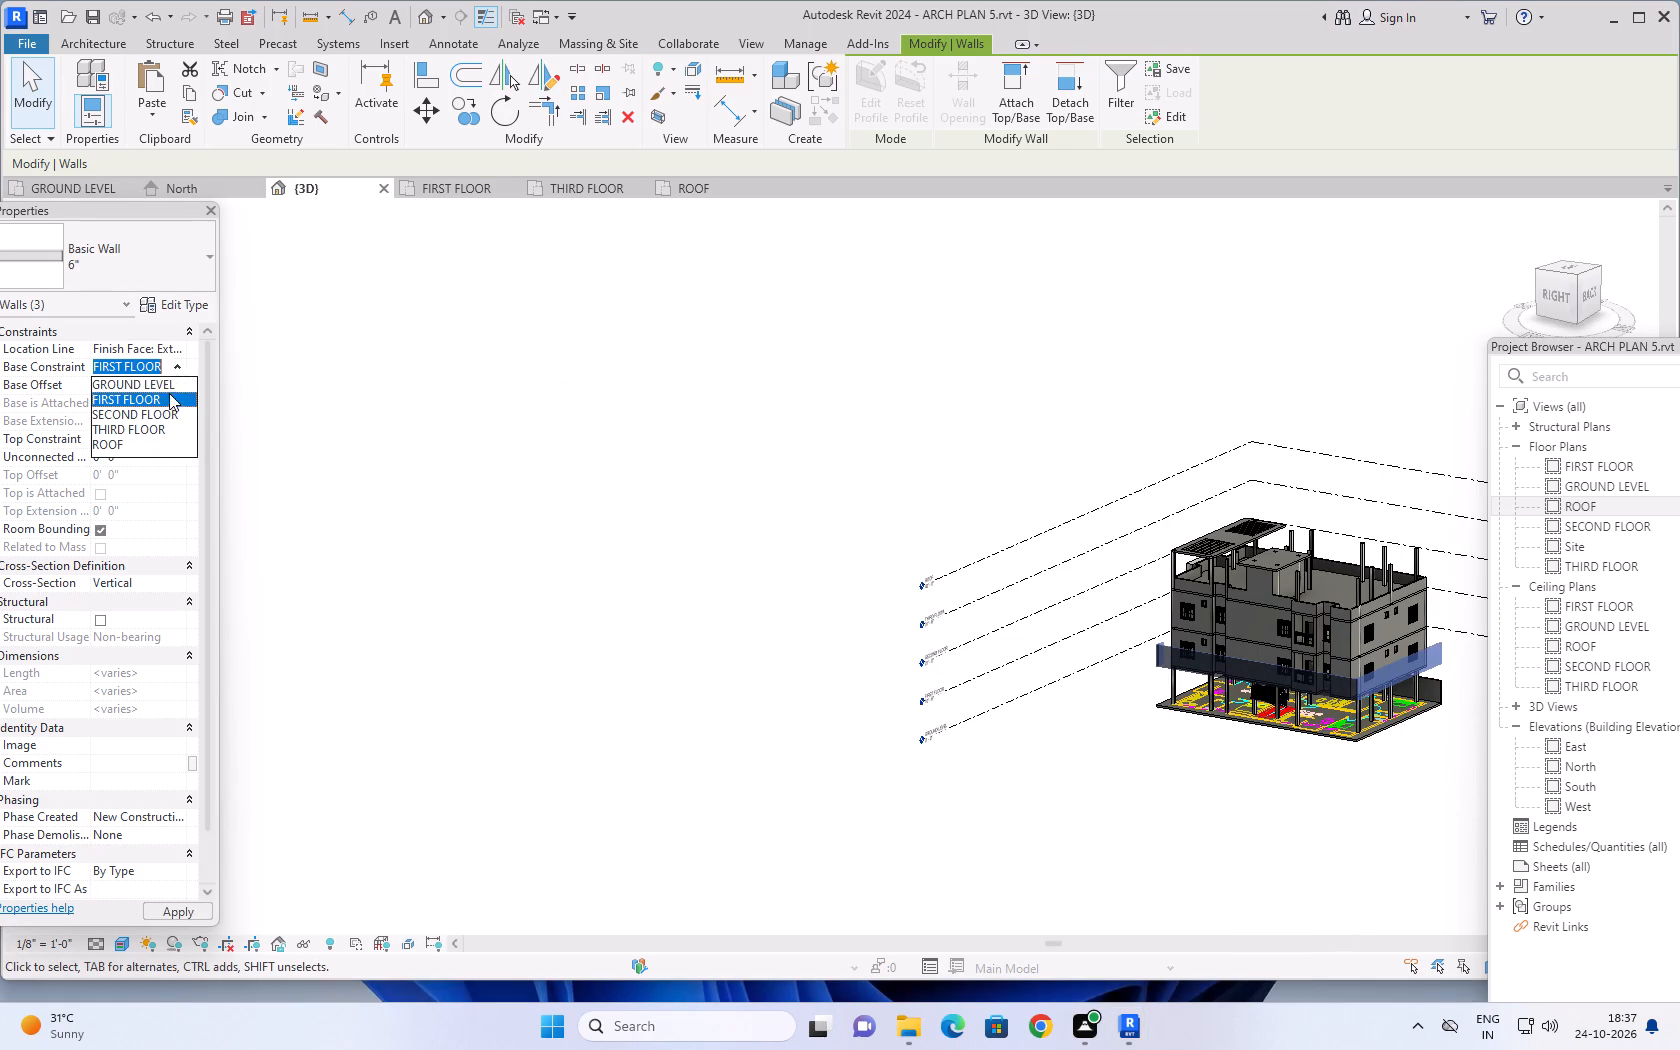
{"action": "left_click", "coordinate": [163, 387]}
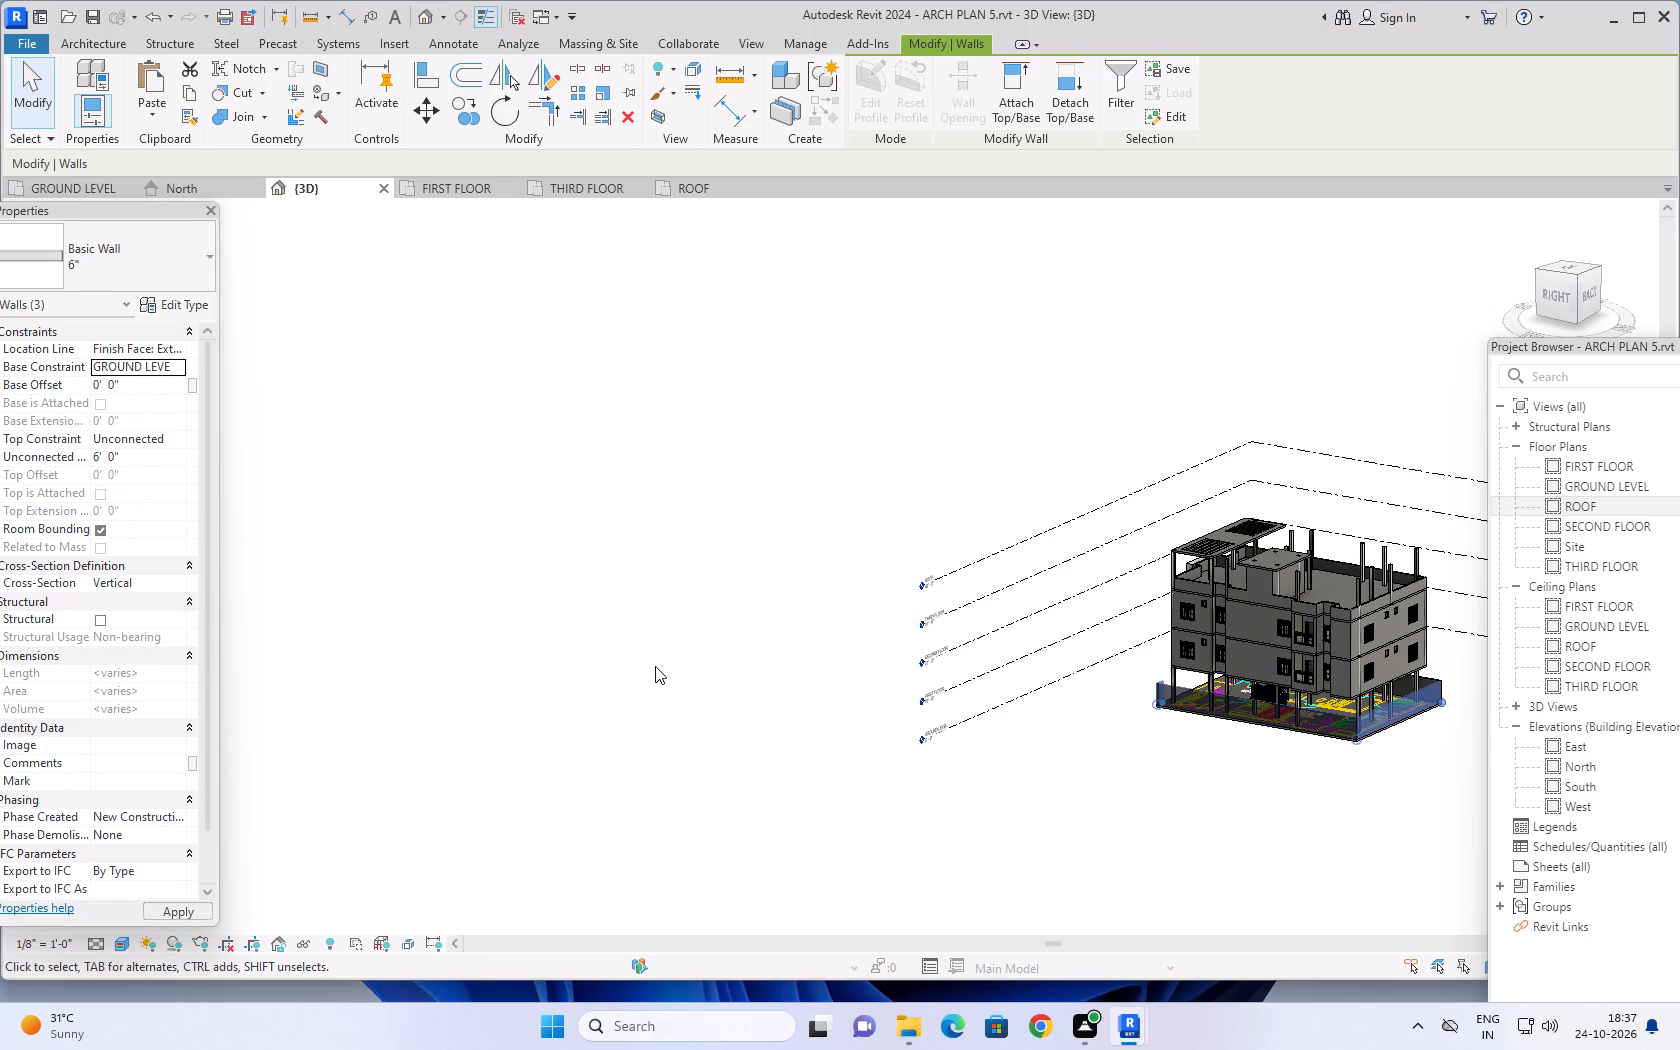
{"action": "middle_click_drag", "start_coordinate": [571, 712], "coordinate": [1153, 783], "text": "shift"}
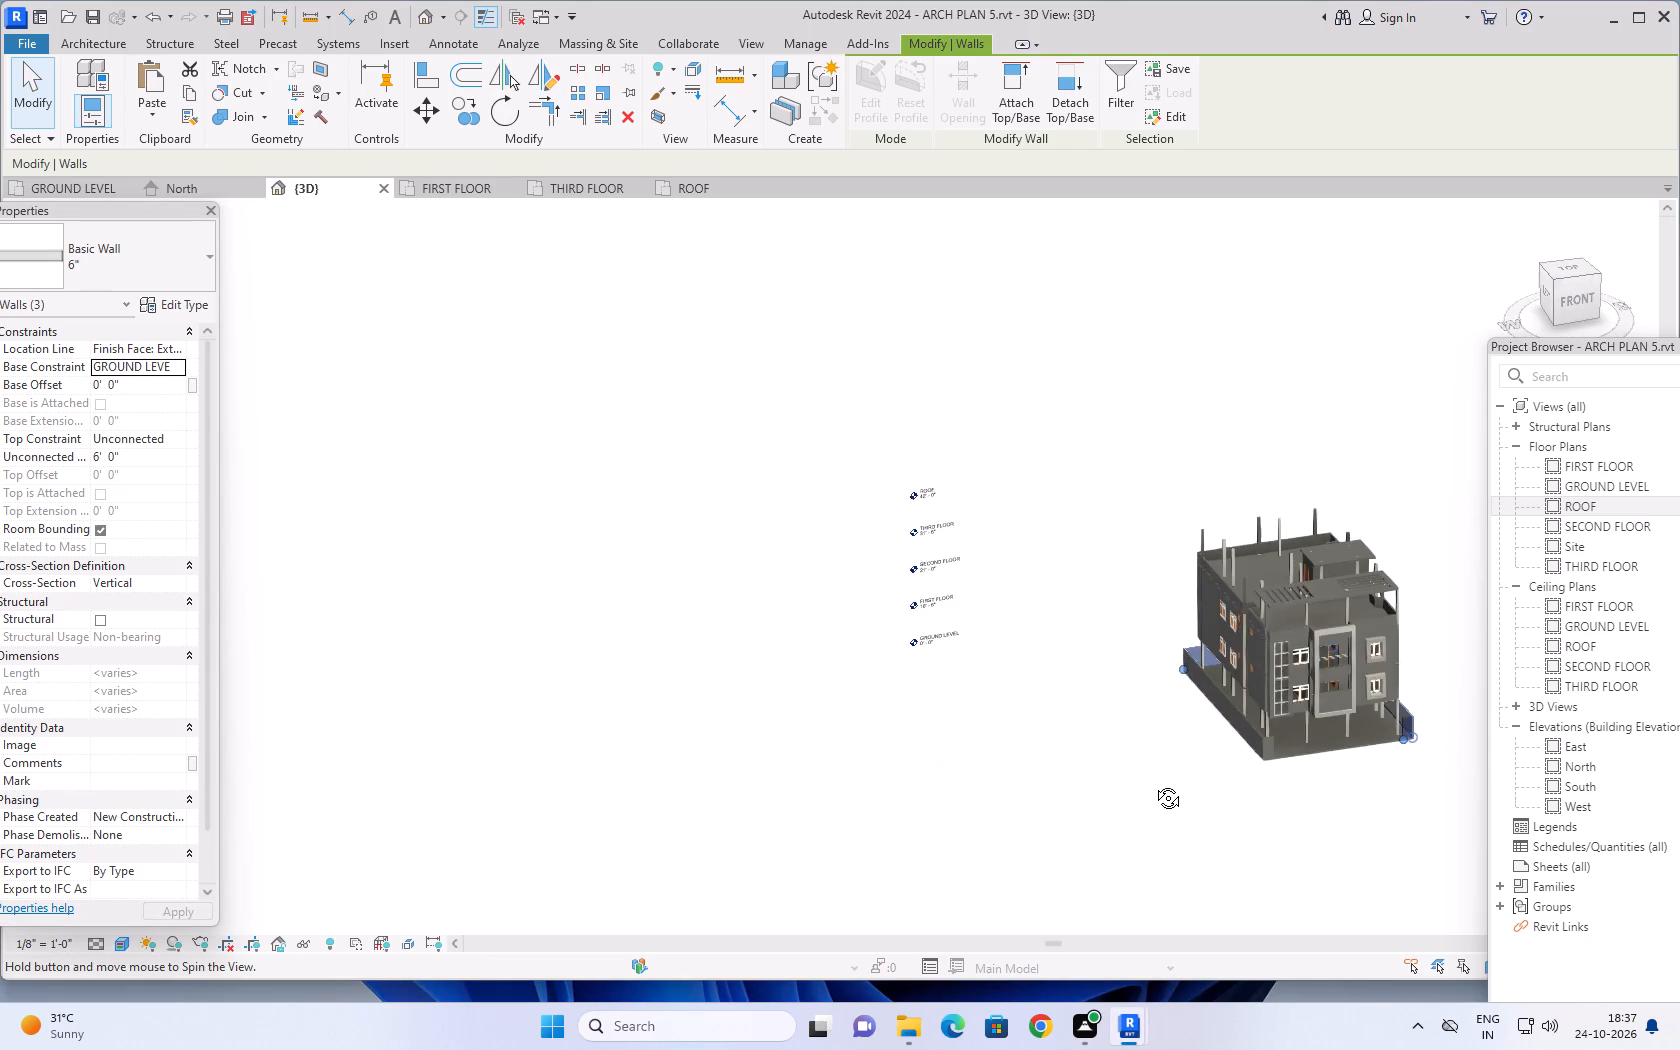
{"action": "middle_click_drag", "start_coordinate": [1153, 783], "coordinate": [1140, 758], "text": "shift"}
{"action": "middle_click_drag", "start_coordinate": [1116, 754], "coordinate": [964, 857]}
{"action": "key", "text": "Escape"}
{"action": "key", "text": "Escape"}
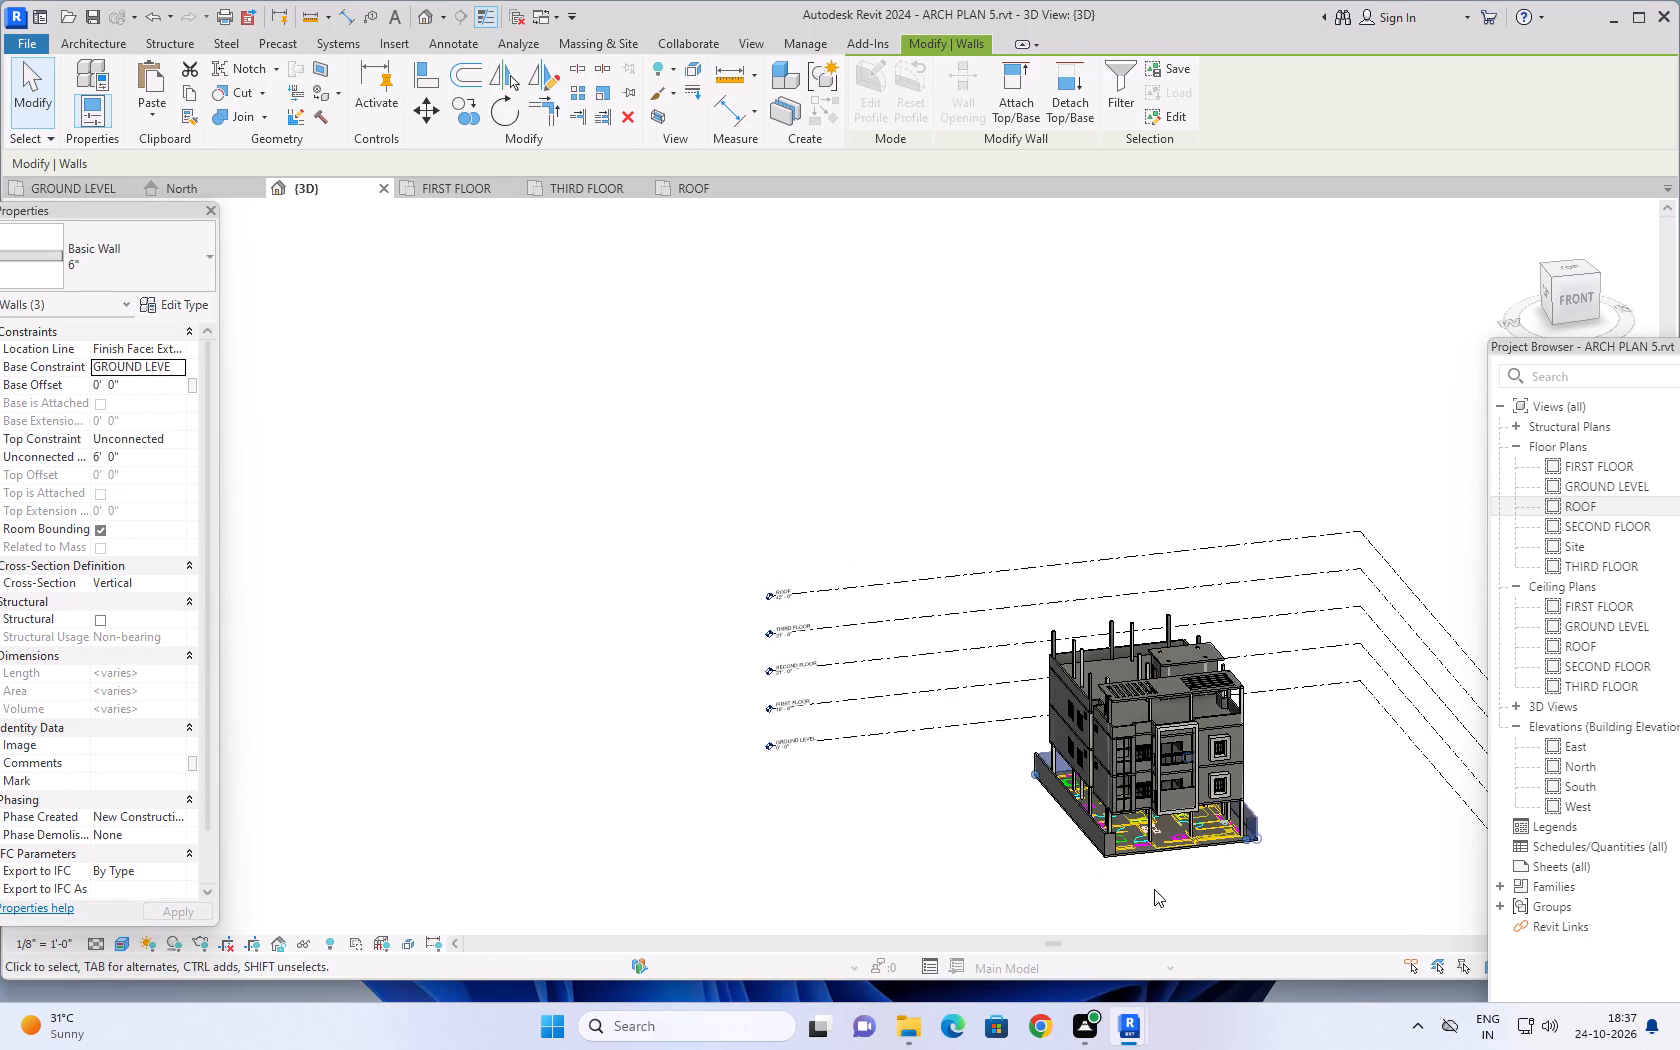
Set the base constraint of the separate front wall segment at the central balcony to GROUND LEVEL, and deselect it.
{"action": "middle_click_drag", "start_coordinate": [1140, 887], "coordinate": [1046, 848]}
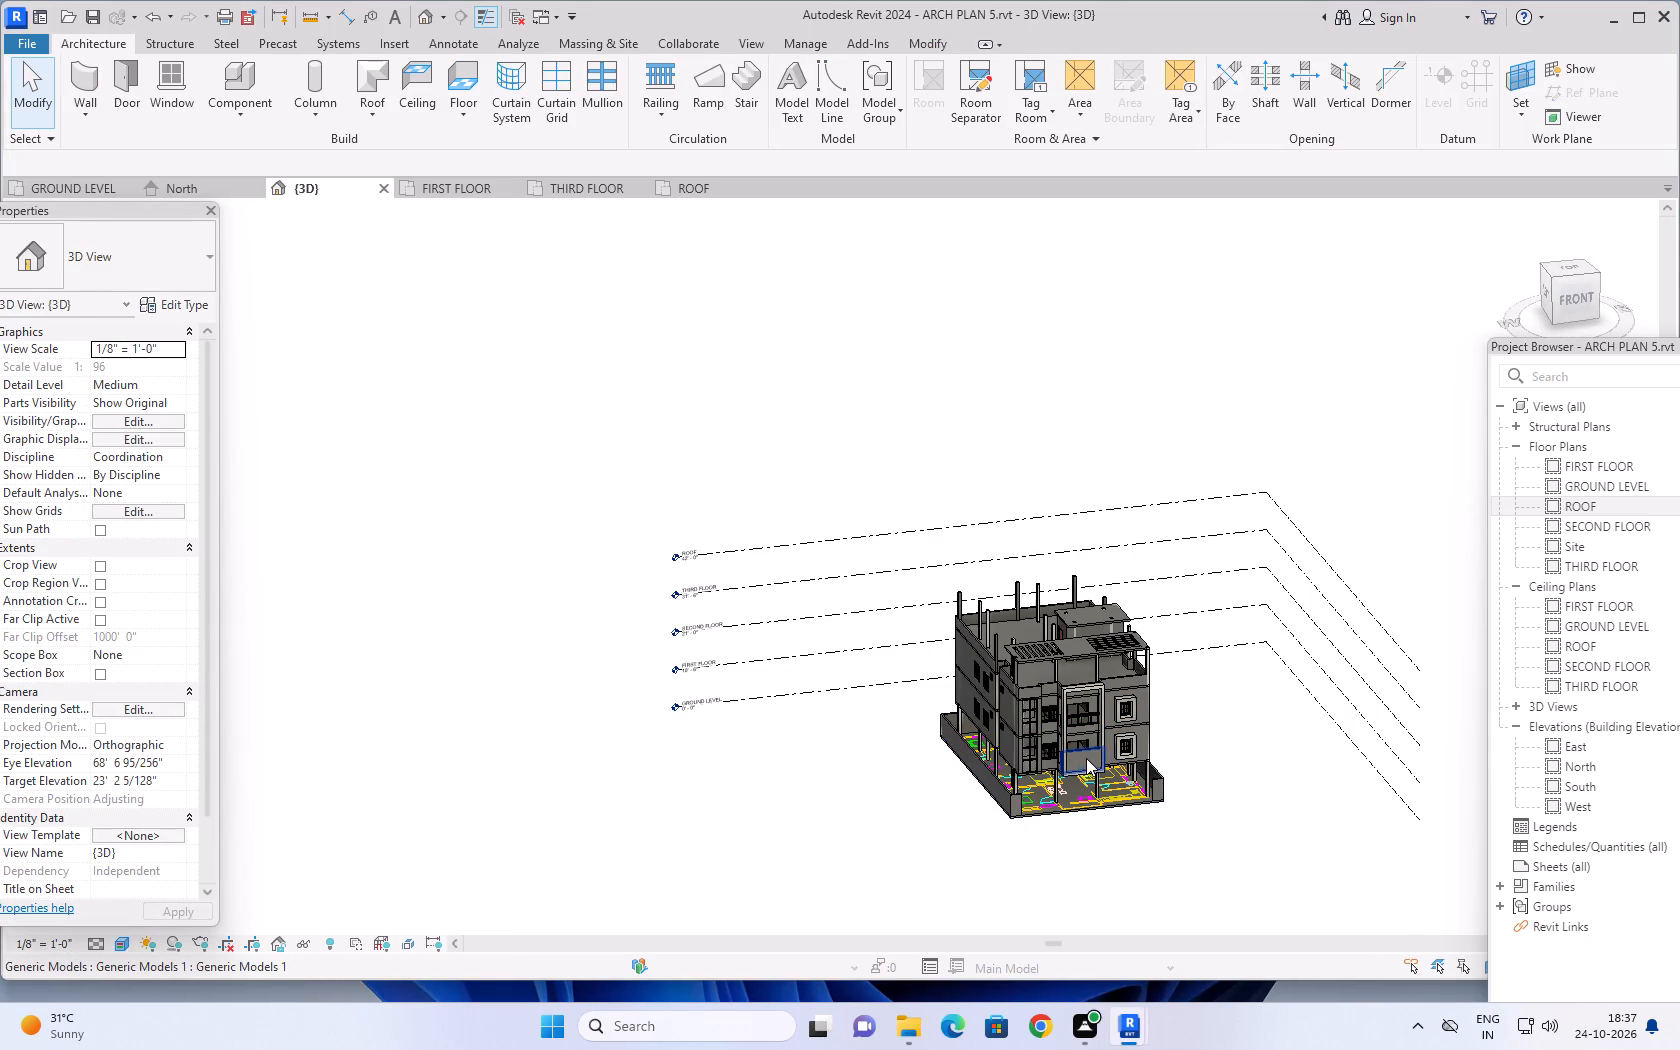
{"action": "left_click", "coordinate": [1086, 758]}
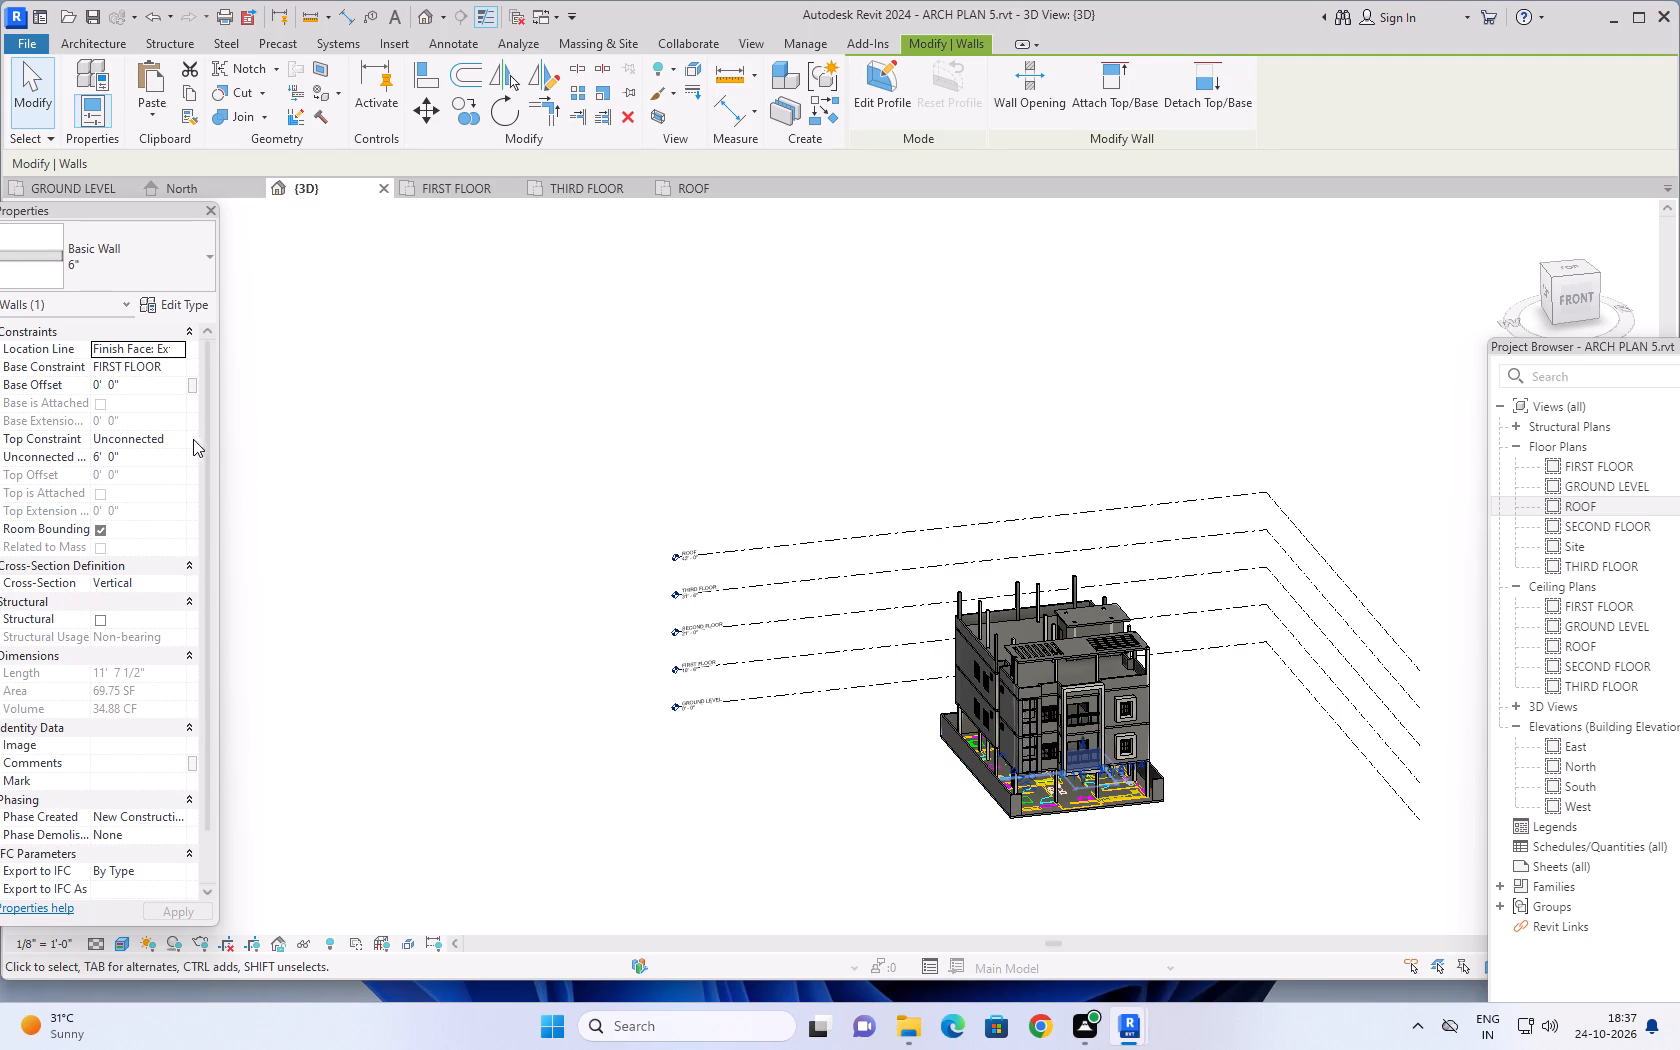
{"action": "left_click", "coordinate": [167, 367]}
{"action": "left_click", "coordinate": [172, 366]}
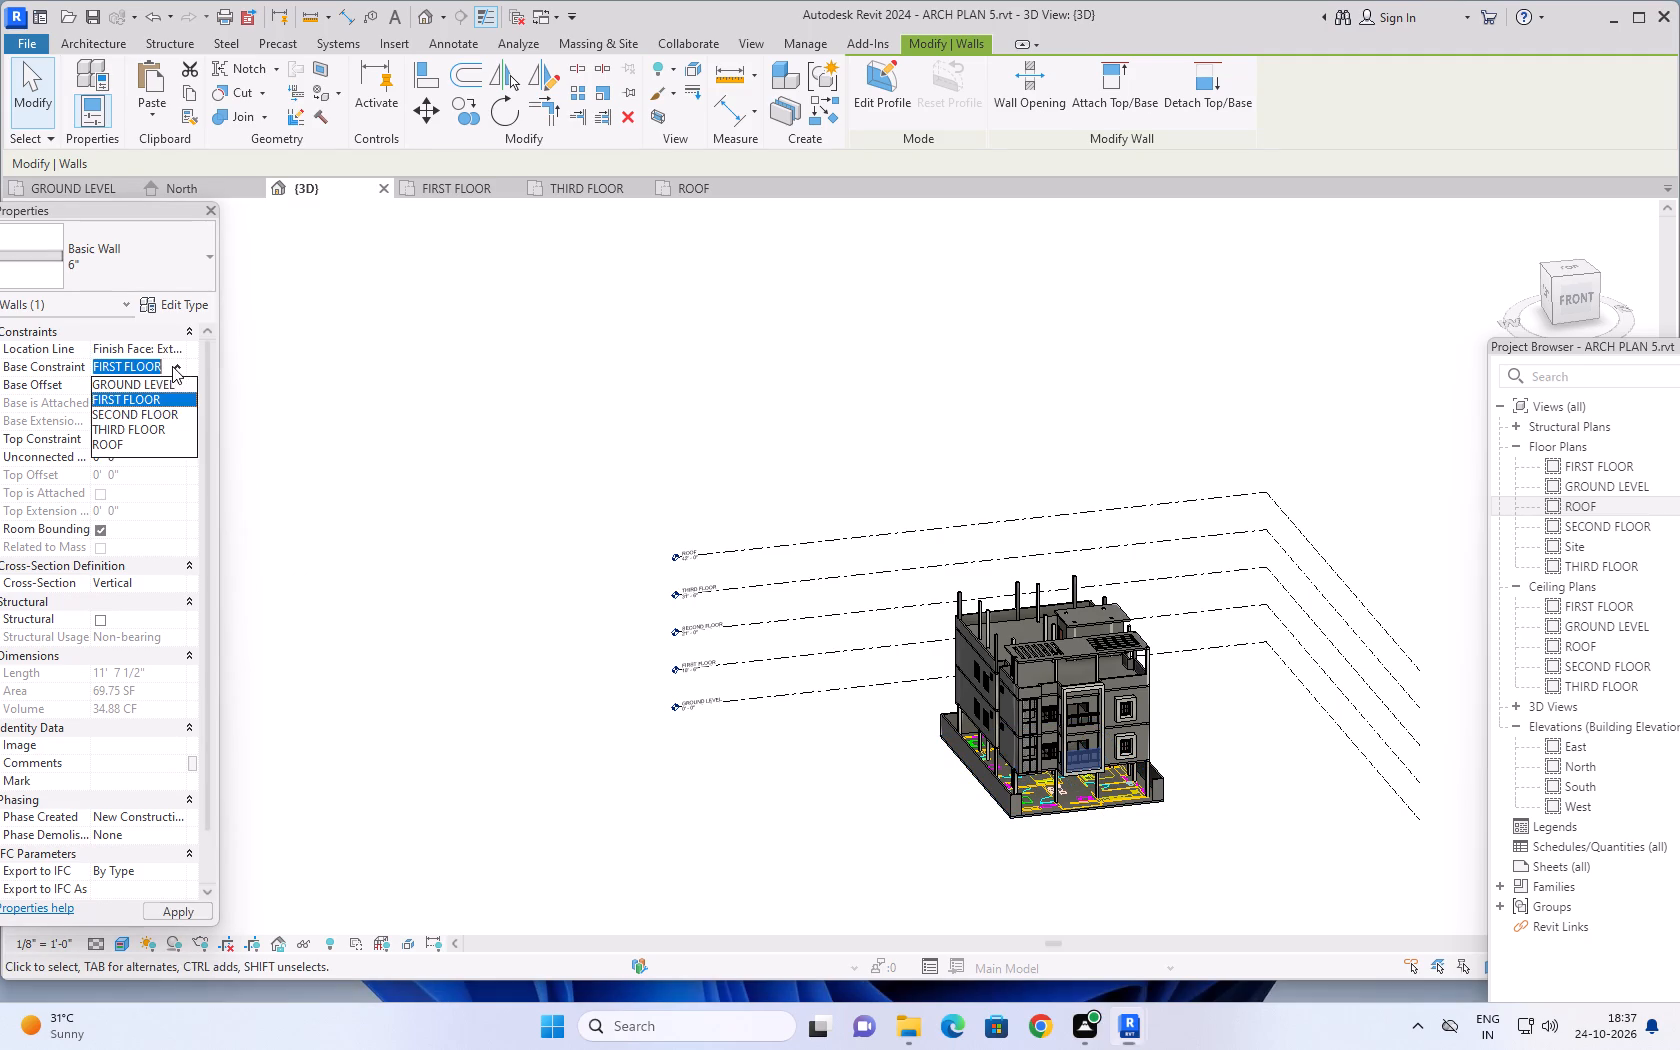
{"action": "left_click", "coordinate": [162, 386]}
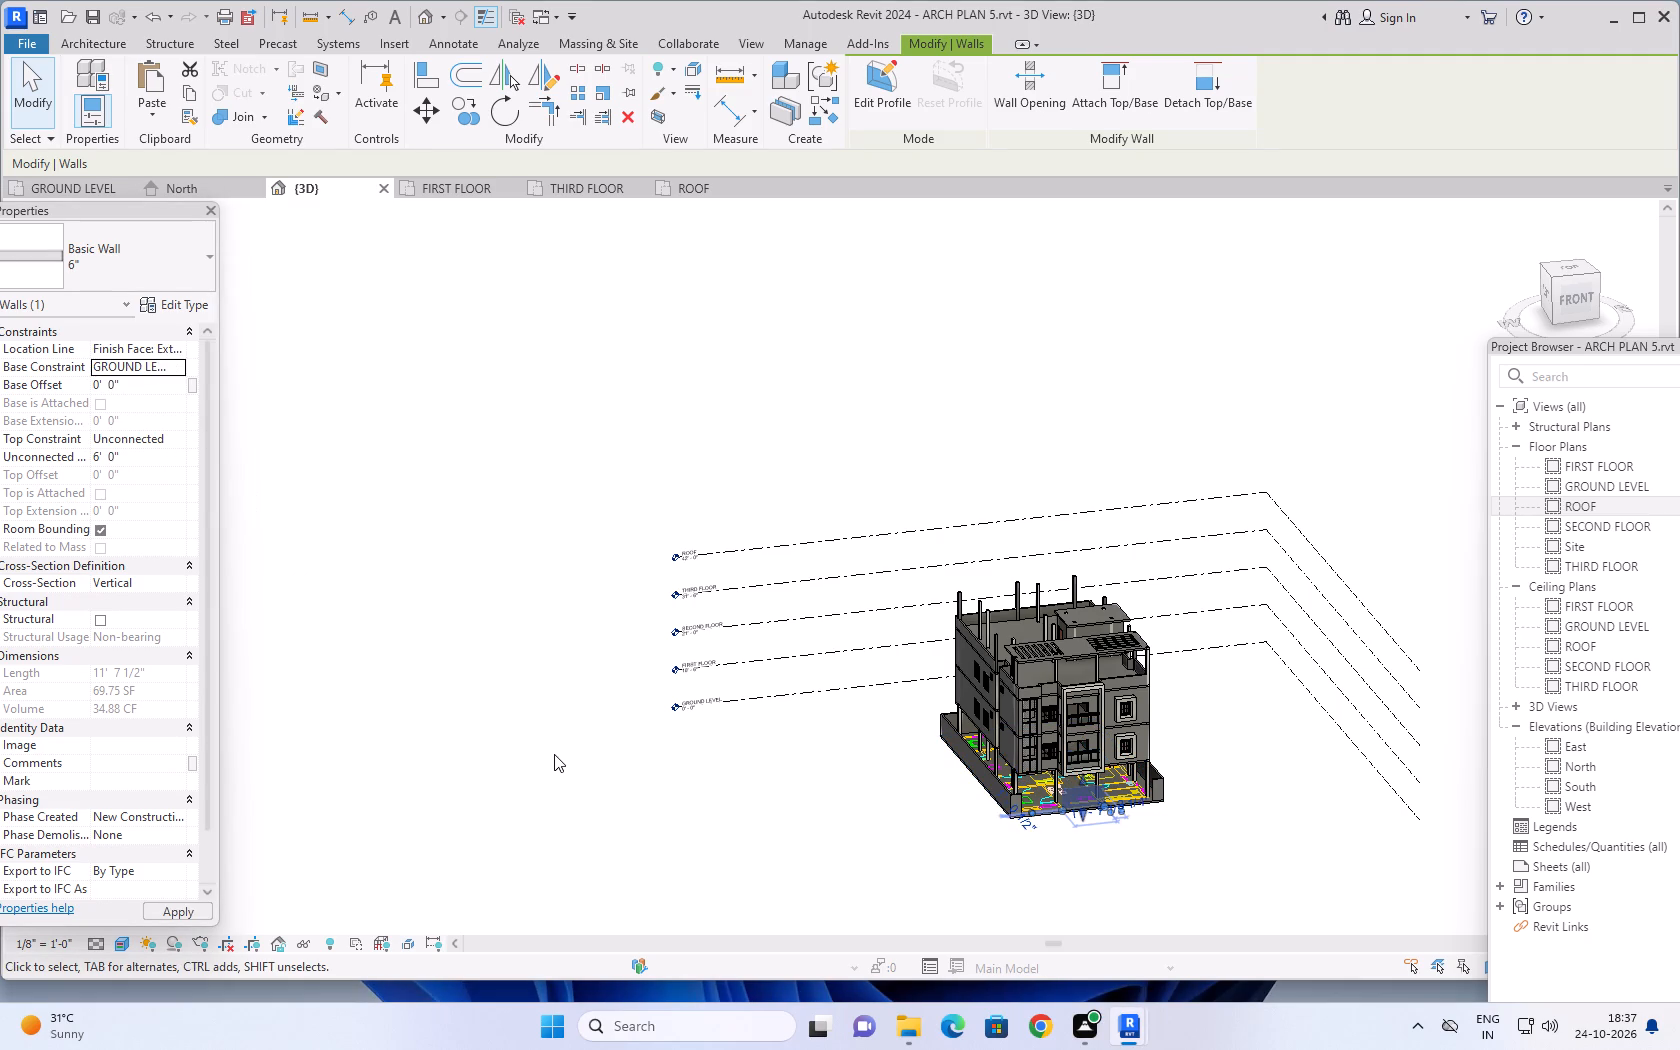
{"action": "key", "text": "Escape"}
Examine the boundary walls around the ground slab from the front and both front corners in 3D.
{"action": "middle_click_drag", "start_coordinate": [859, 863], "coordinate": [807, 865]}
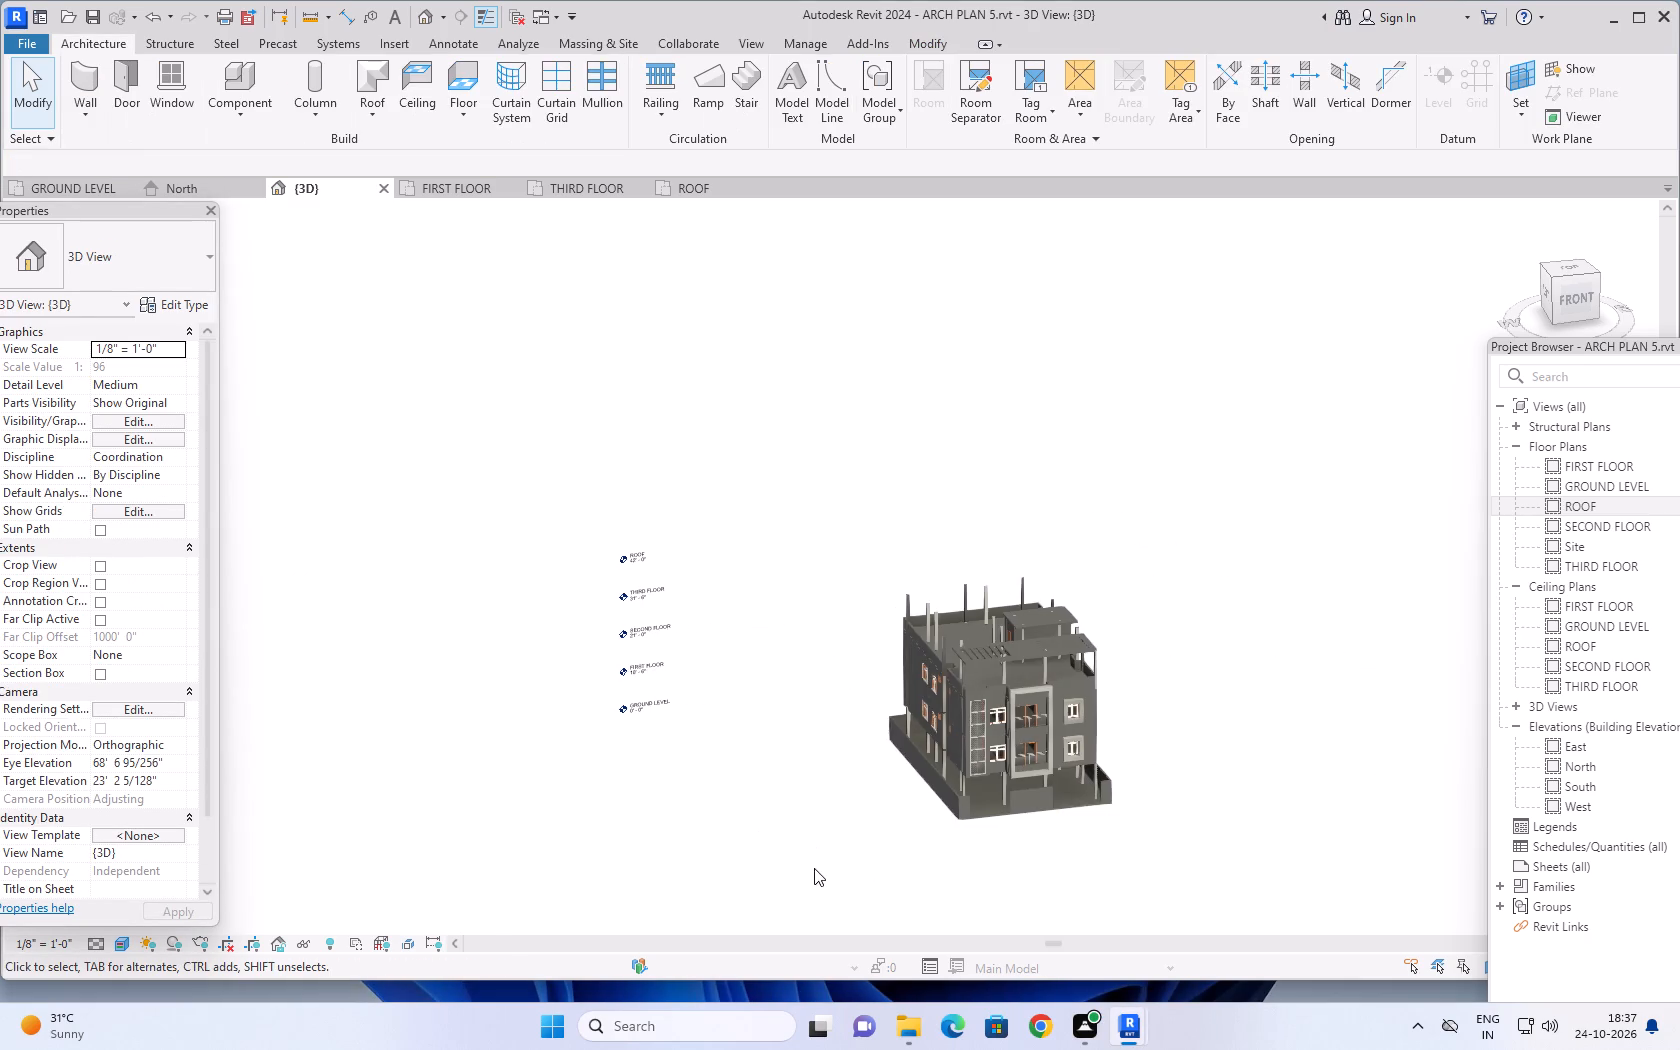
{"action": "middle_click_drag", "start_coordinate": [895, 893], "coordinate": [775, 834]}
{"action": "scroll", "coordinate": [927, 828], "scroll_direction": "up", "scroll_amount": 5}
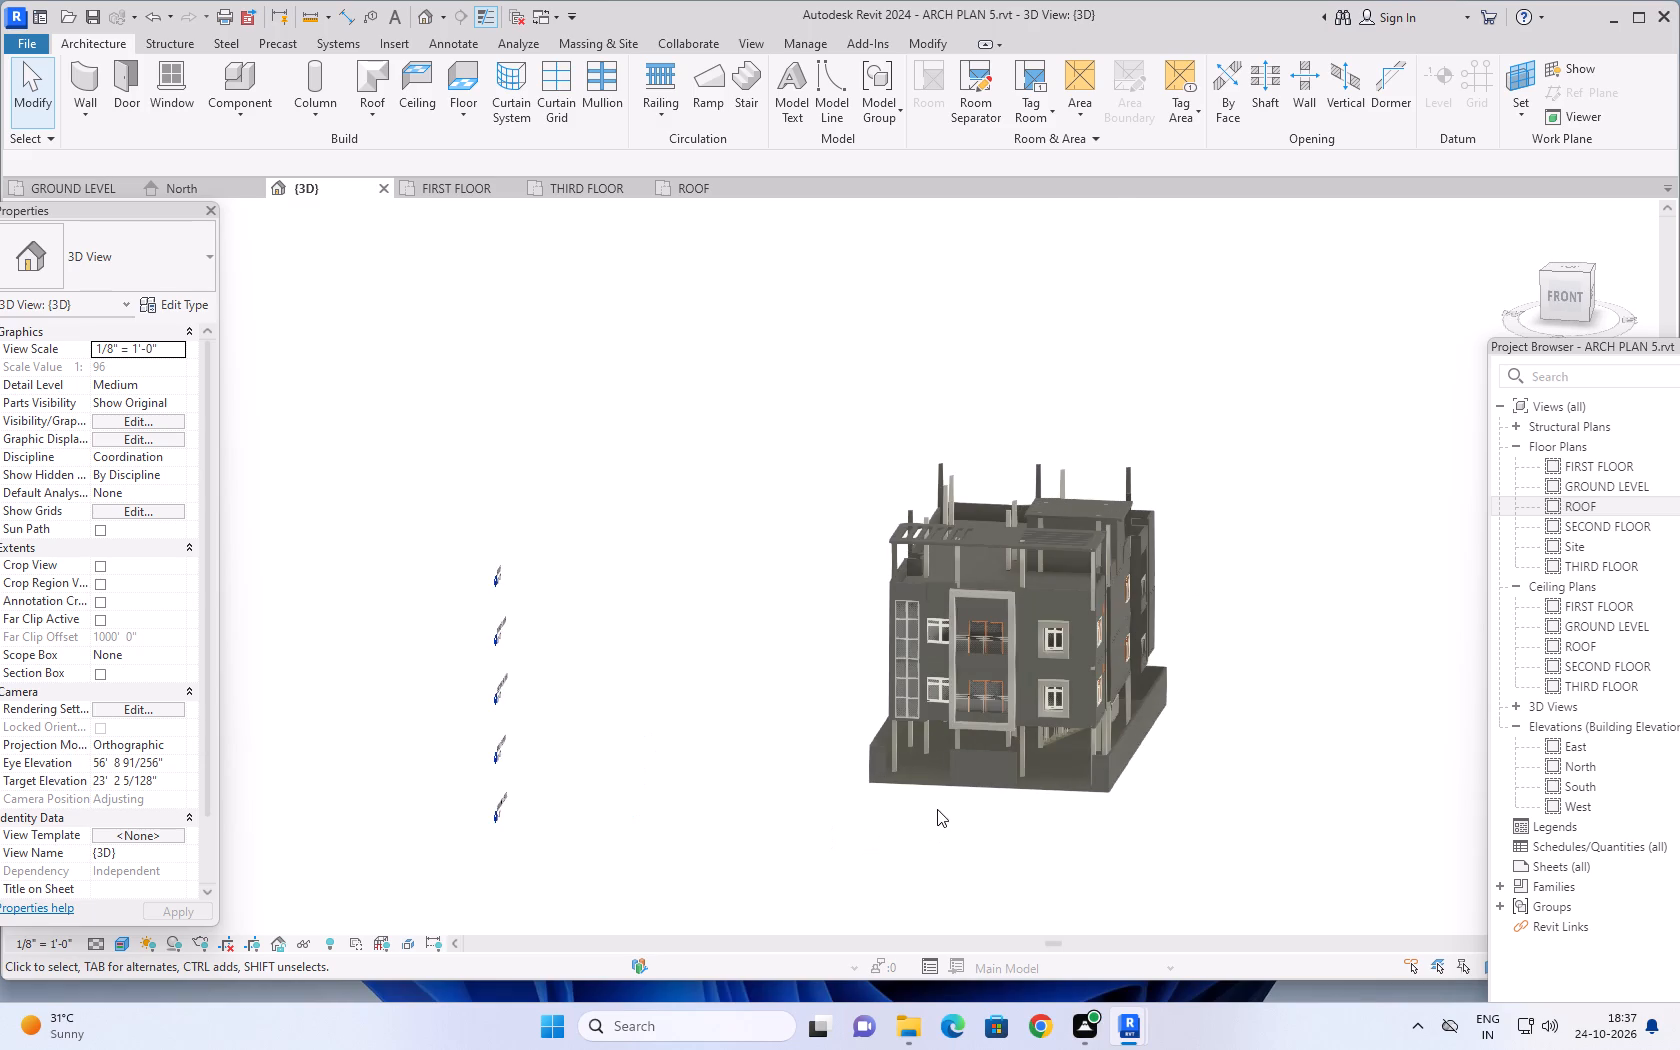
{"action": "scroll", "coordinate": [937, 809], "scroll_direction": "up", "scroll_amount": 3}
{"action": "middle_click_drag", "start_coordinate": [909, 812], "coordinate": [972, 811], "text": "shift"}
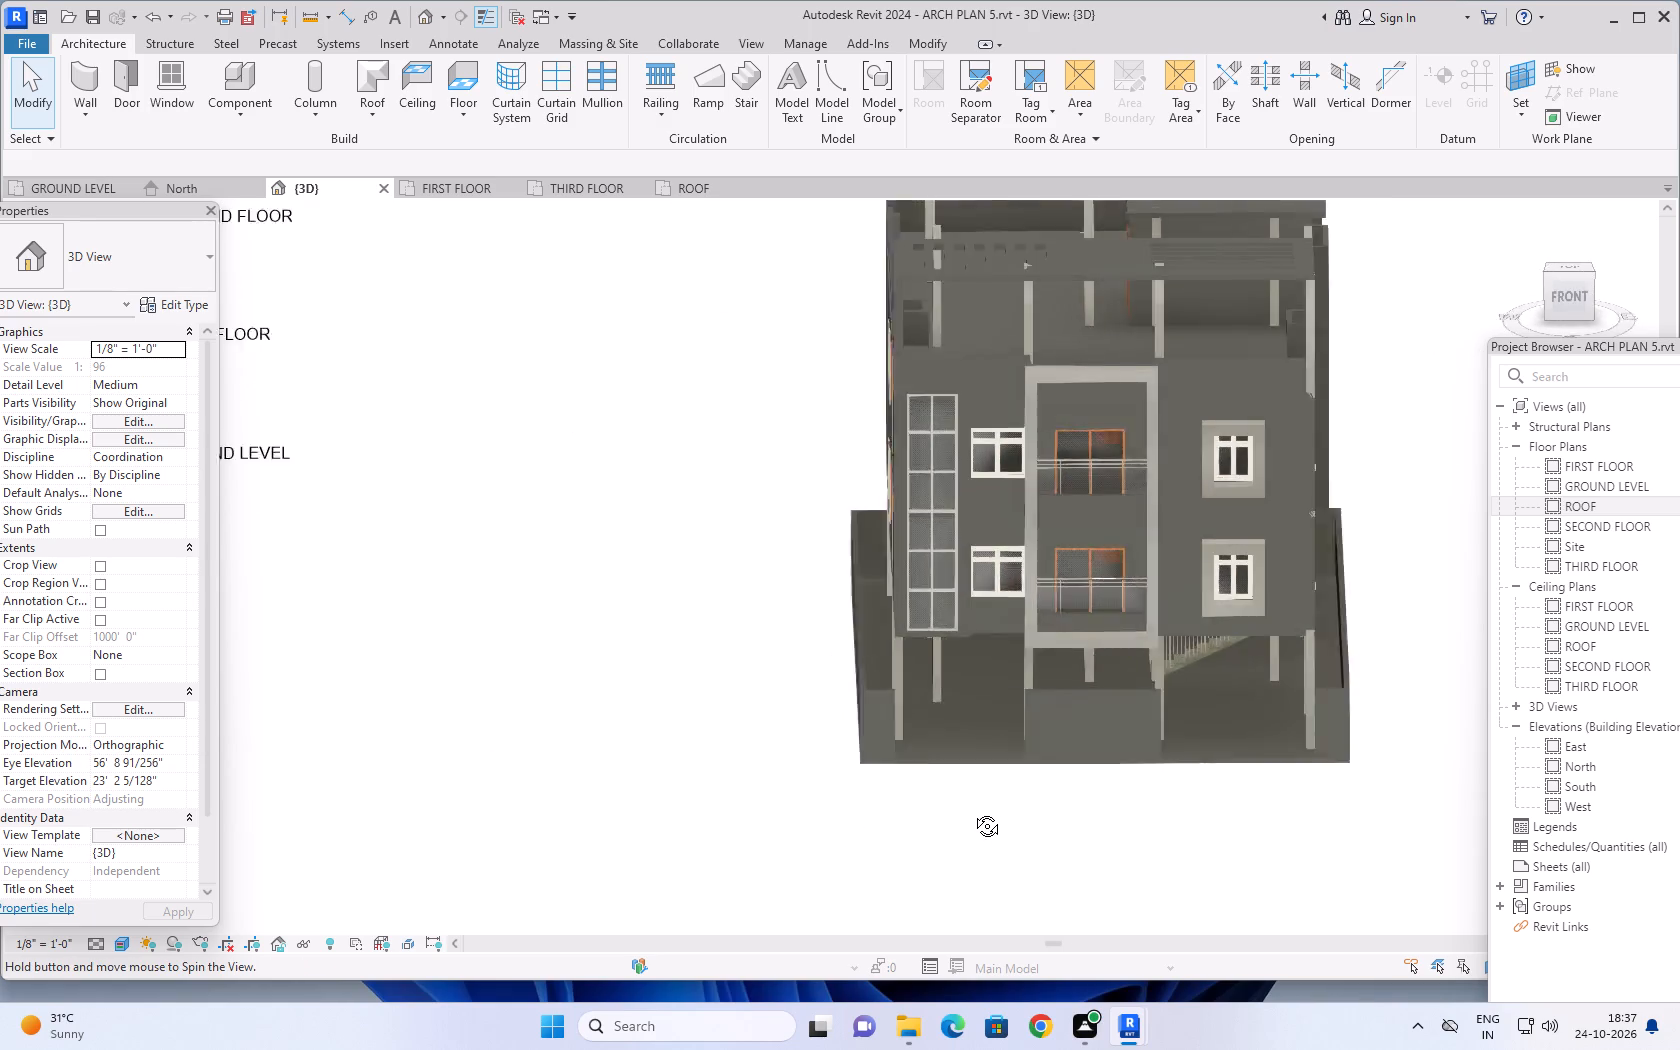
{"action": "middle_click_drag", "start_coordinate": [972, 811], "coordinate": [984, 784], "text": "shift"}
{"action": "middle_click_drag", "start_coordinate": [979, 795], "coordinate": [926, 832]}
{"action": "middle_click_drag", "start_coordinate": [930, 831], "coordinate": [932, 828], "text": "shift"}
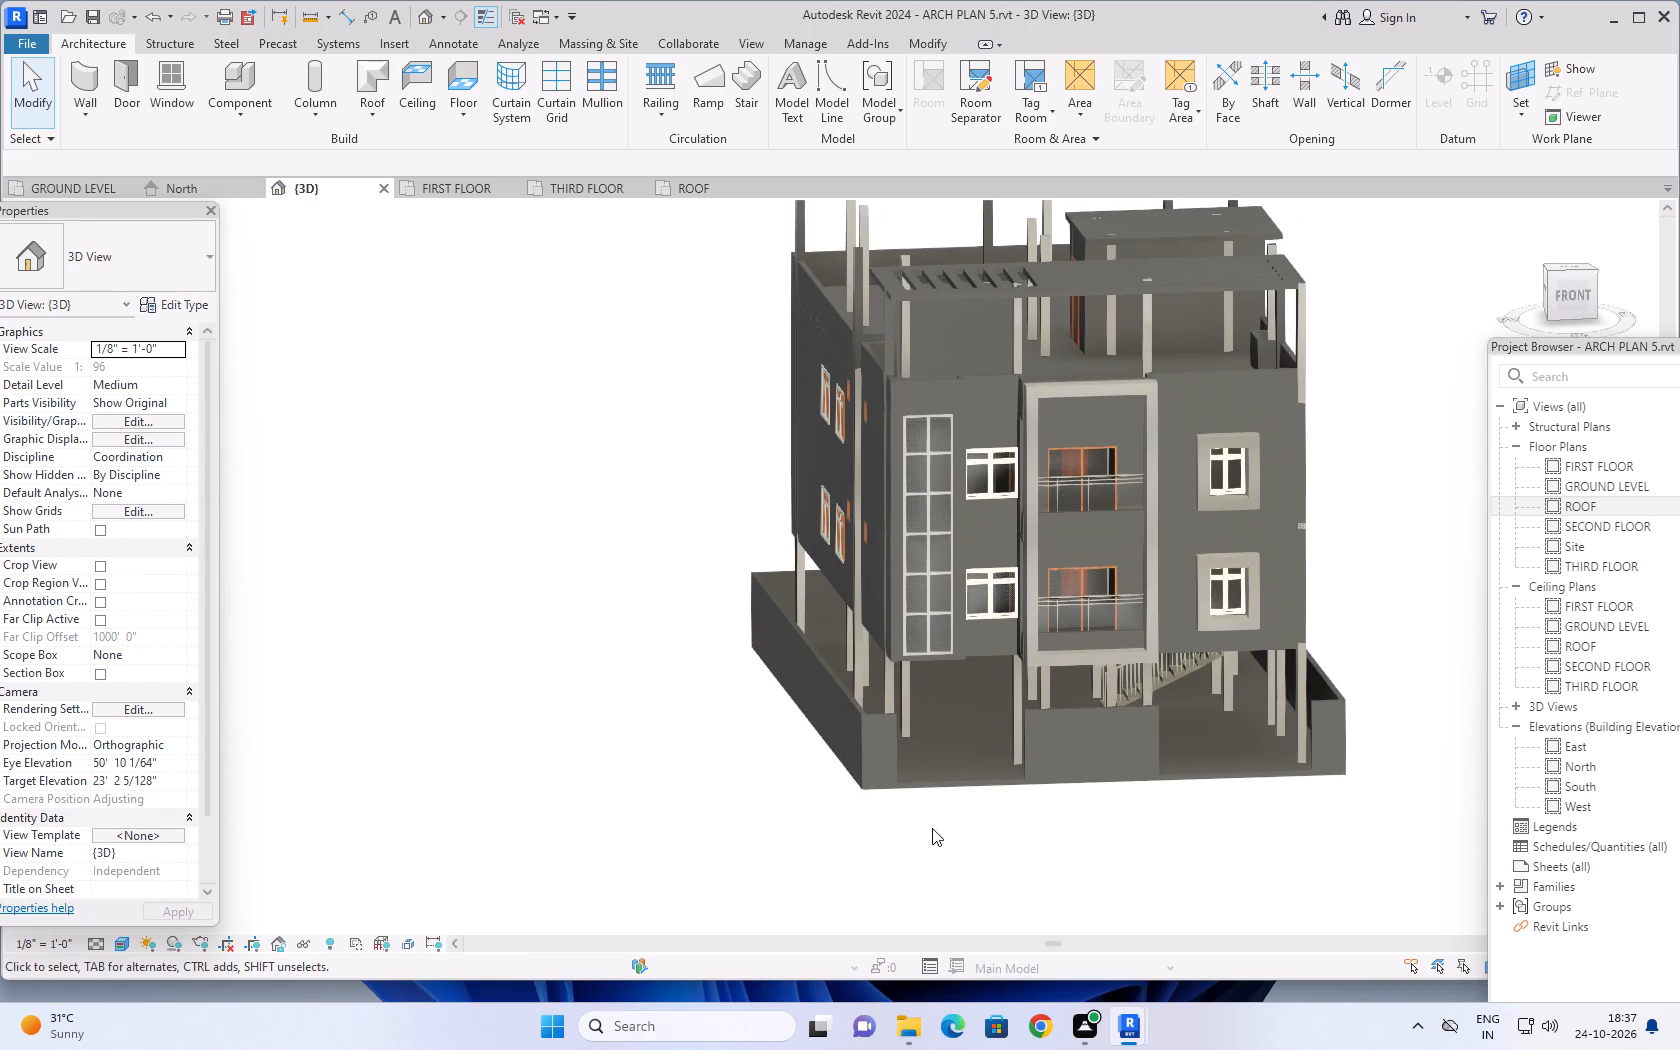
{"action": "middle_click_drag", "start_coordinate": [932, 828], "coordinate": [975, 771], "text": "shift"}
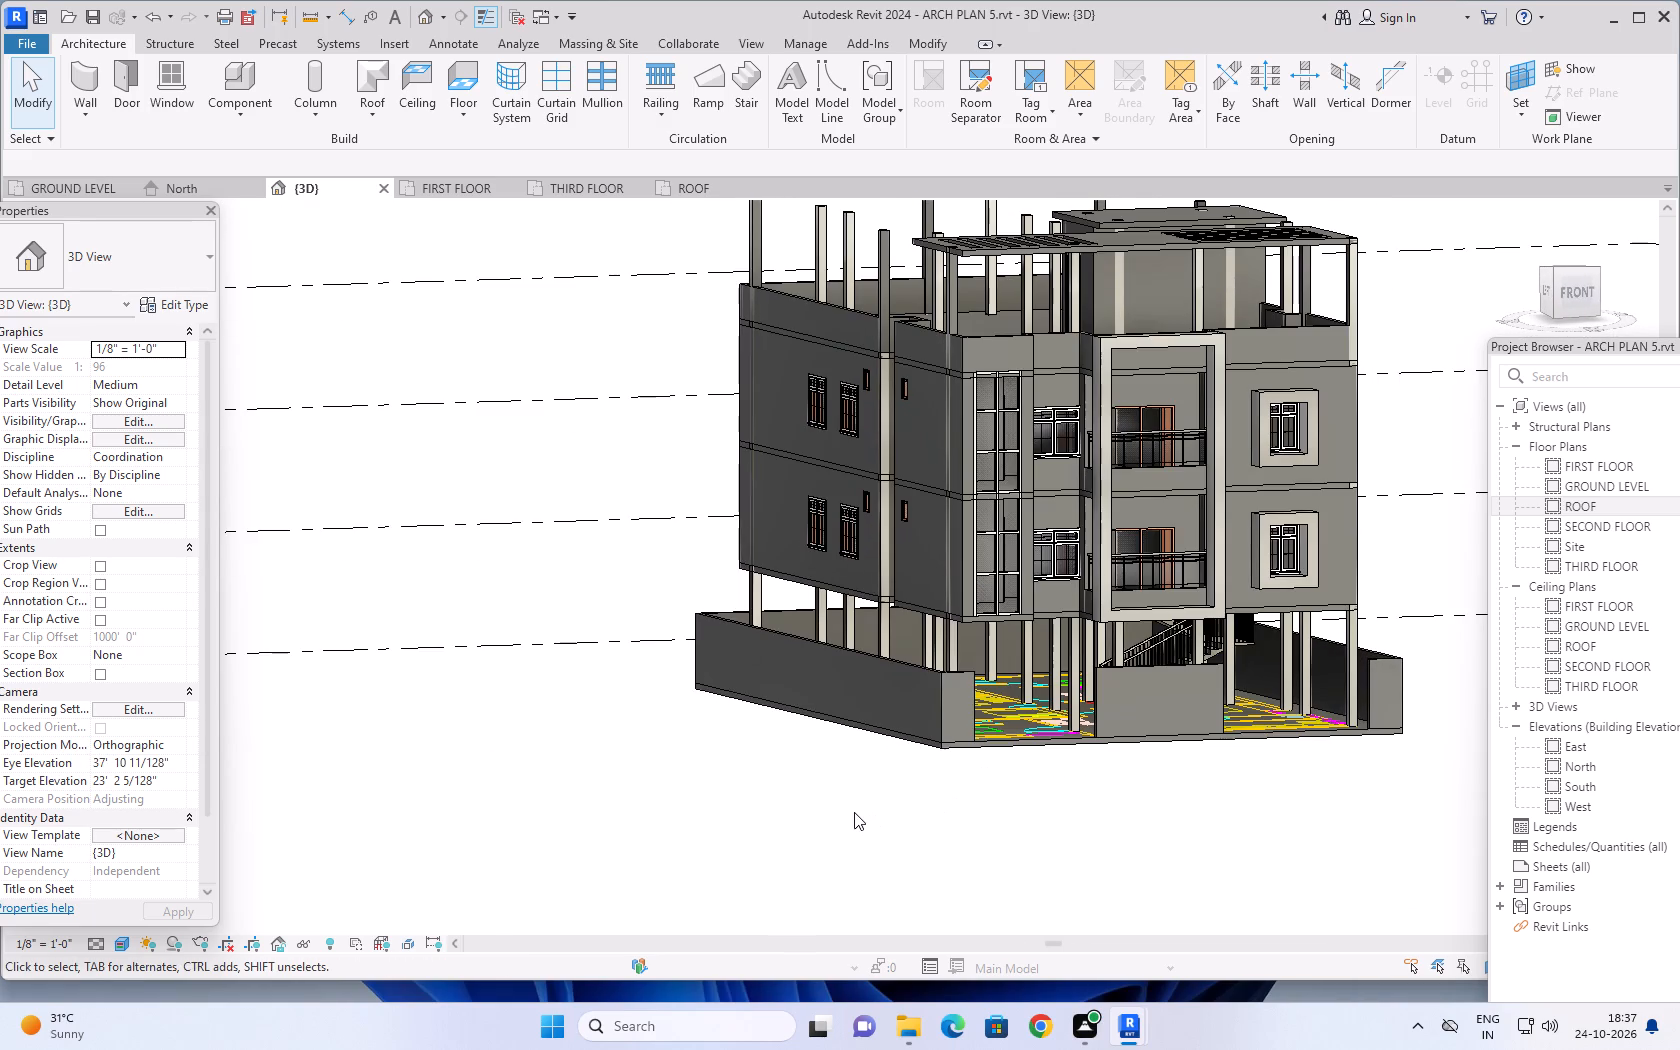
{"action": "middle_click_drag", "start_coordinate": [881, 806], "coordinate": [768, 826]}
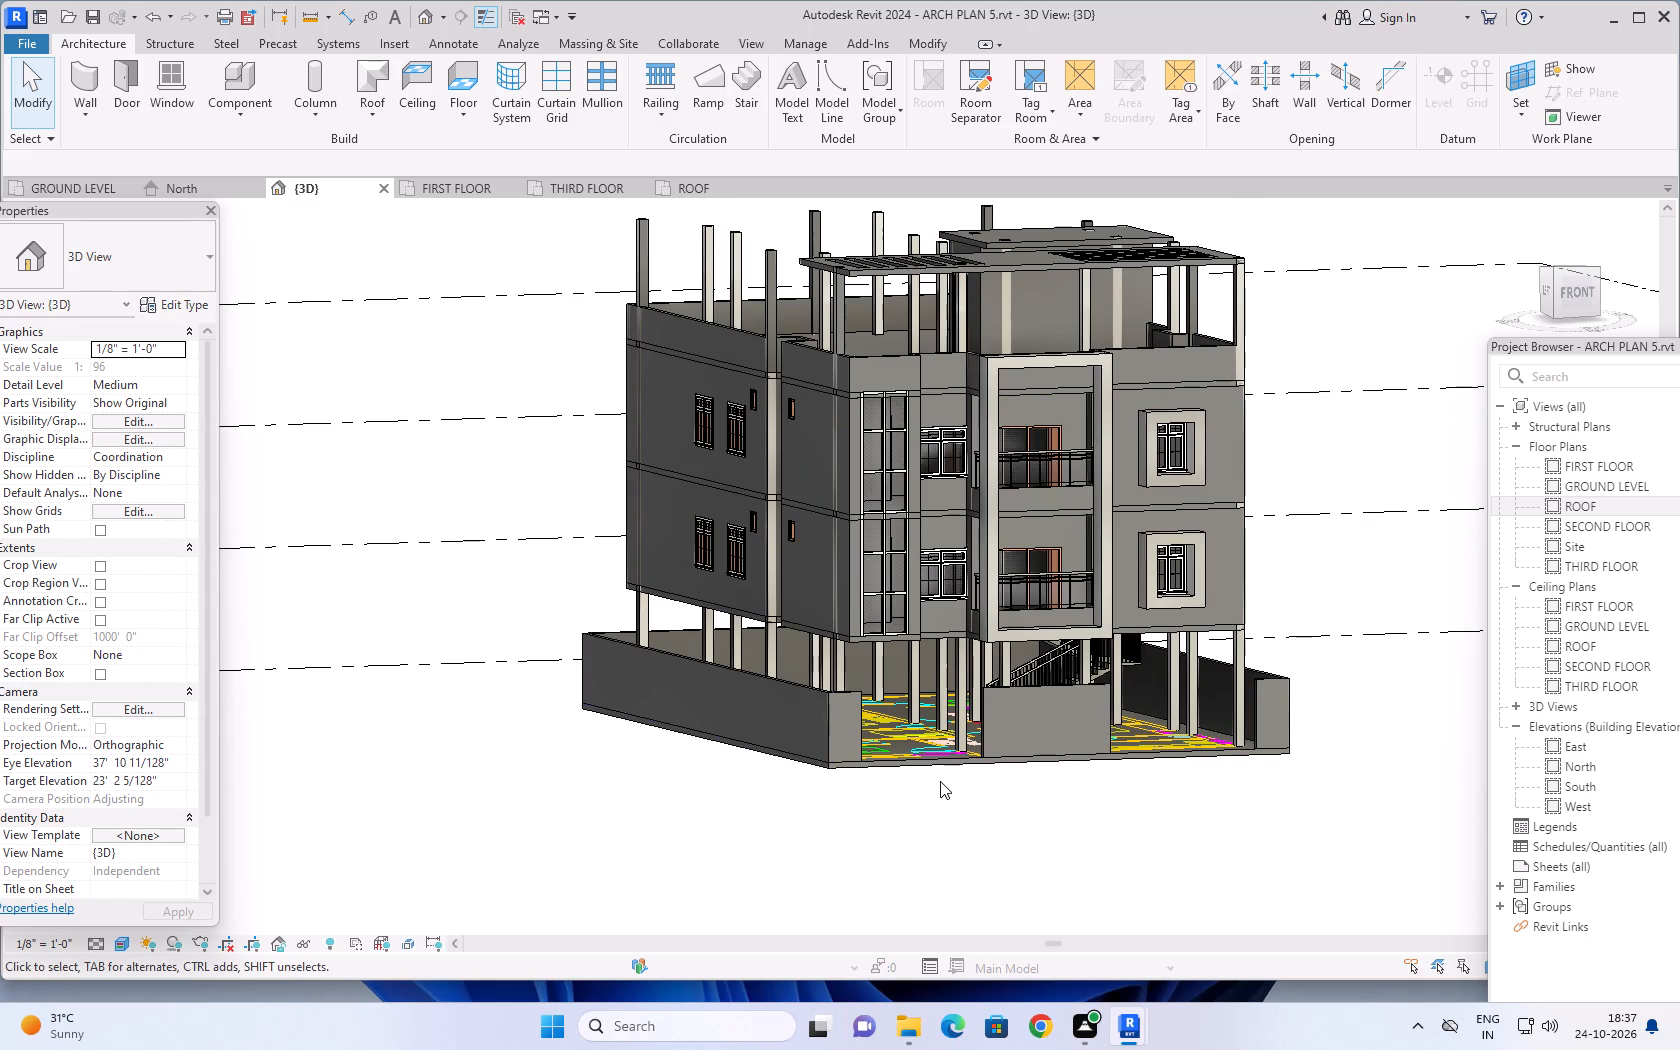
{"action": "middle_click_drag", "start_coordinate": [923, 779], "coordinate": [860, 834], "text": "shift"}
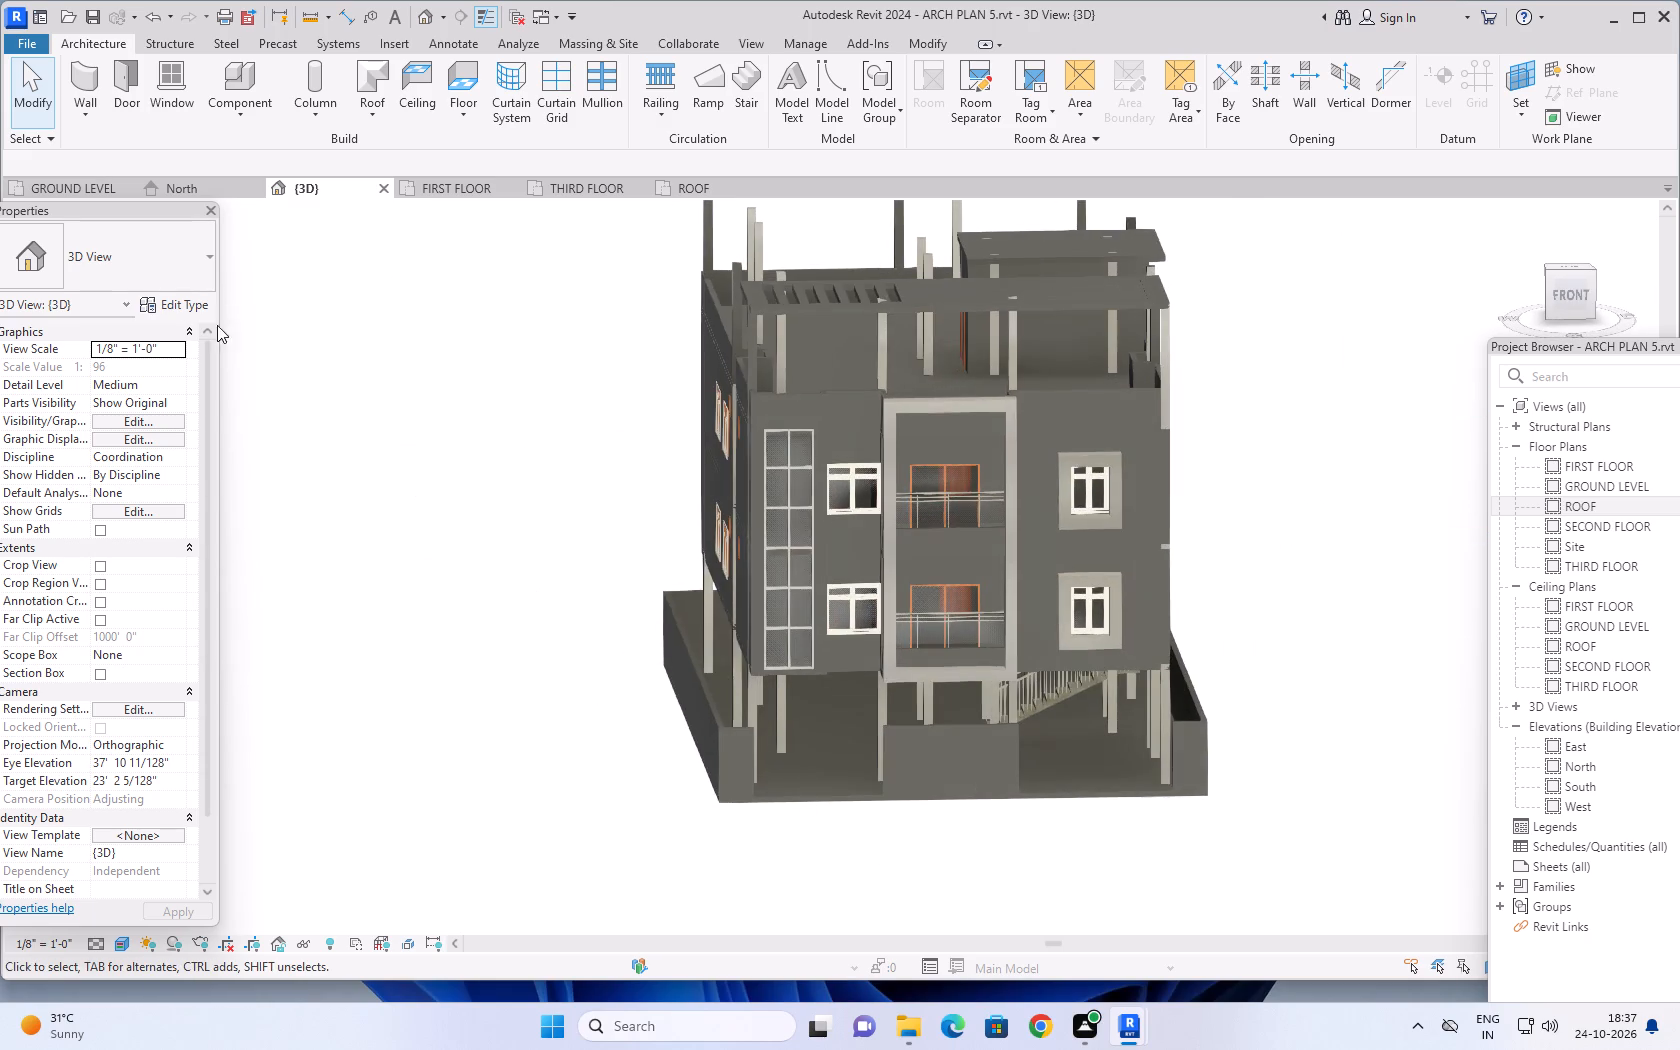
In the GROUND LEVEL plan, check the gap between the southwest return and the central front wall with an aligned dimension, leaving it unplaced.
{"action": "left_click", "coordinate": [75, 187]}
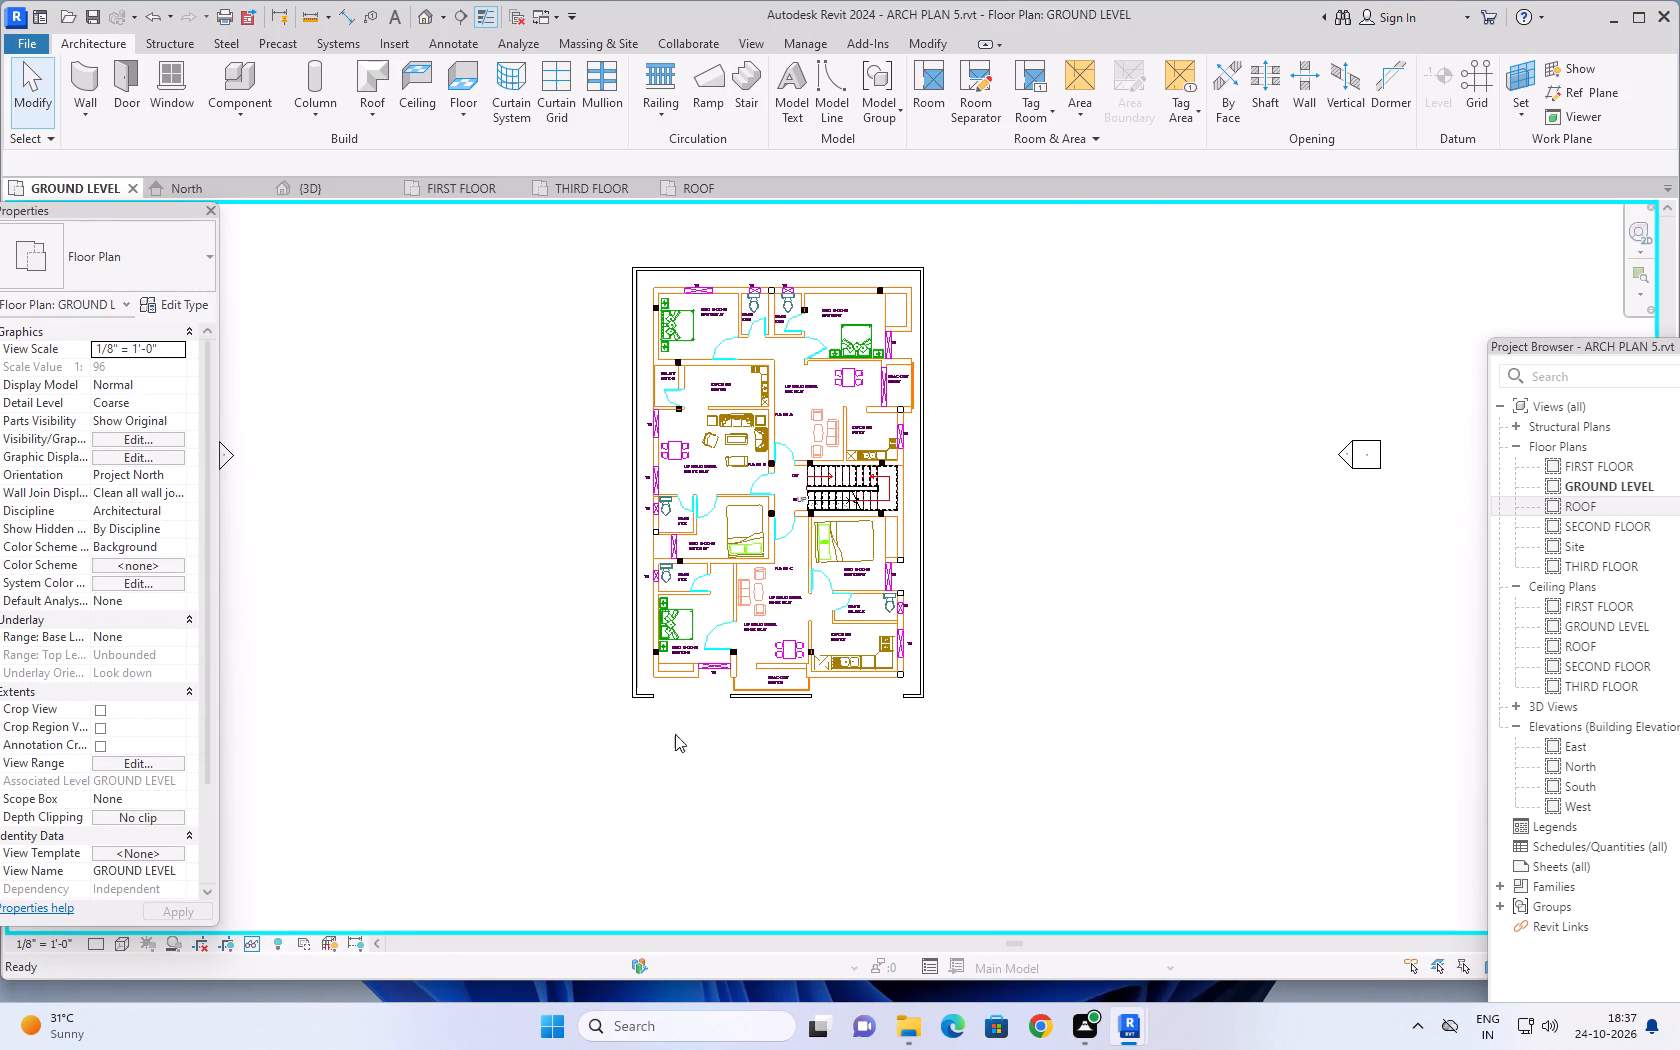
{"action": "scroll", "coordinate": [668, 703], "scroll_direction": "up", "scroll_amount": 5}
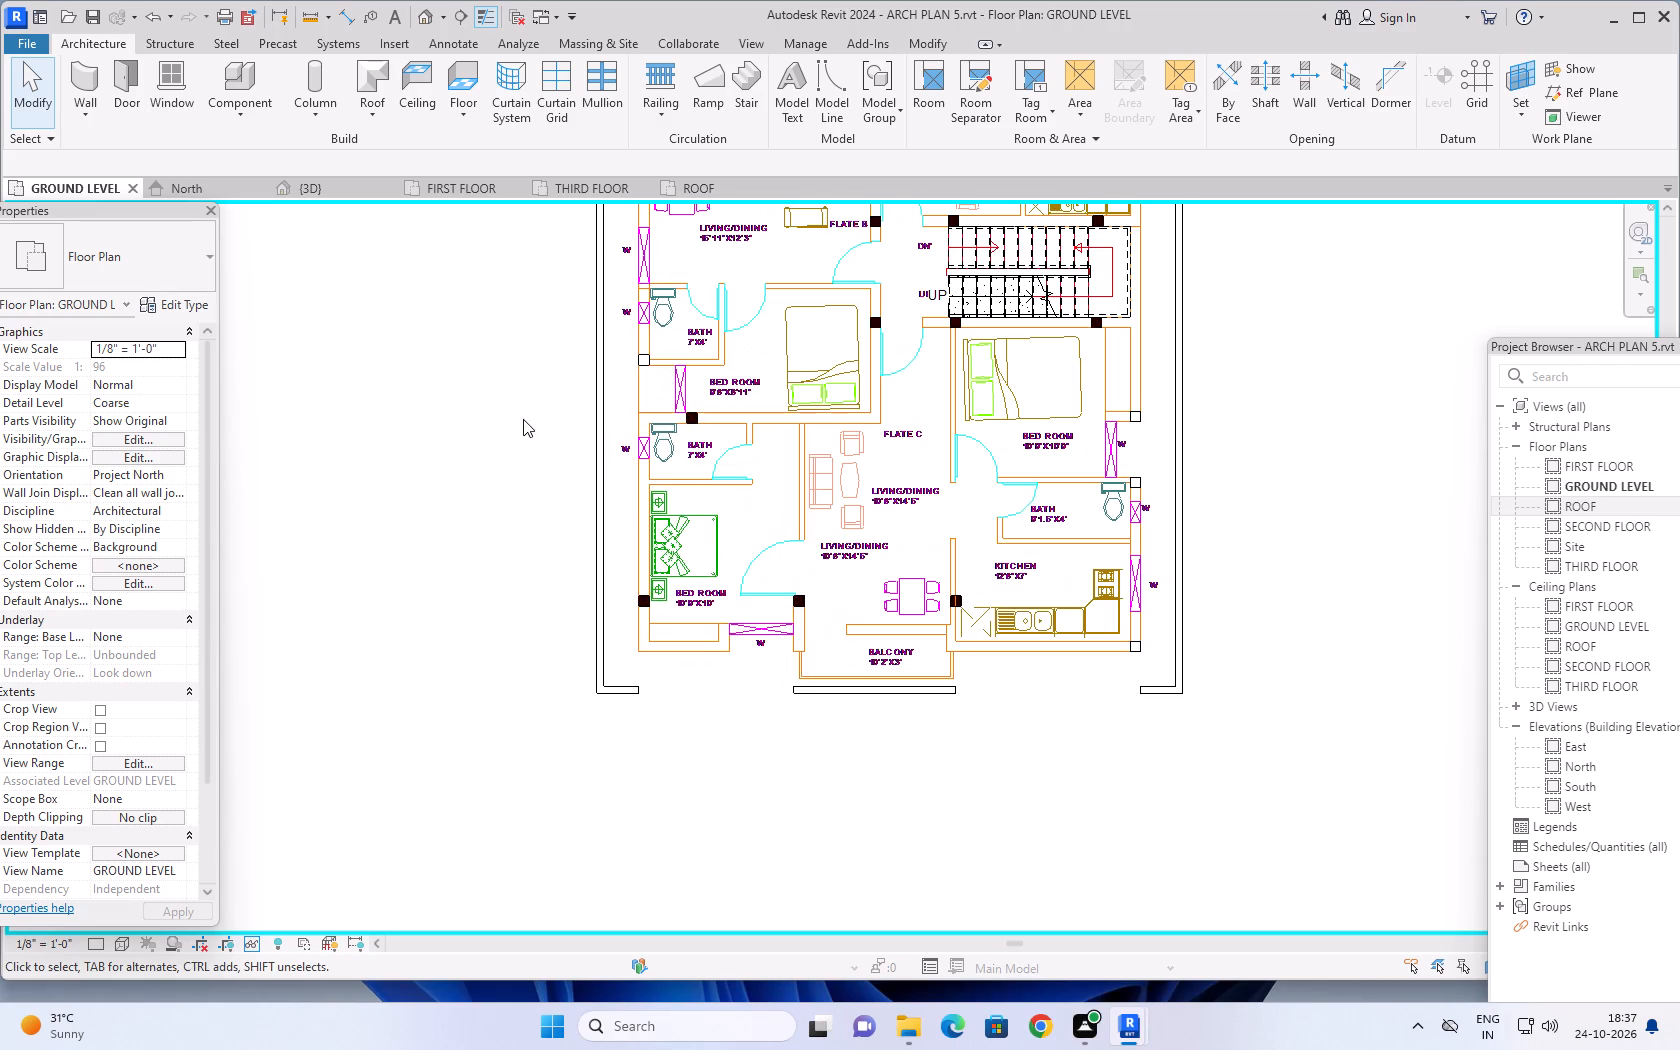
{"action": "left_click", "coordinate": [345, 13]}
{"action": "scroll", "coordinate": [697, 635], "scroll_direction": "up", "scroll_amount": 3}
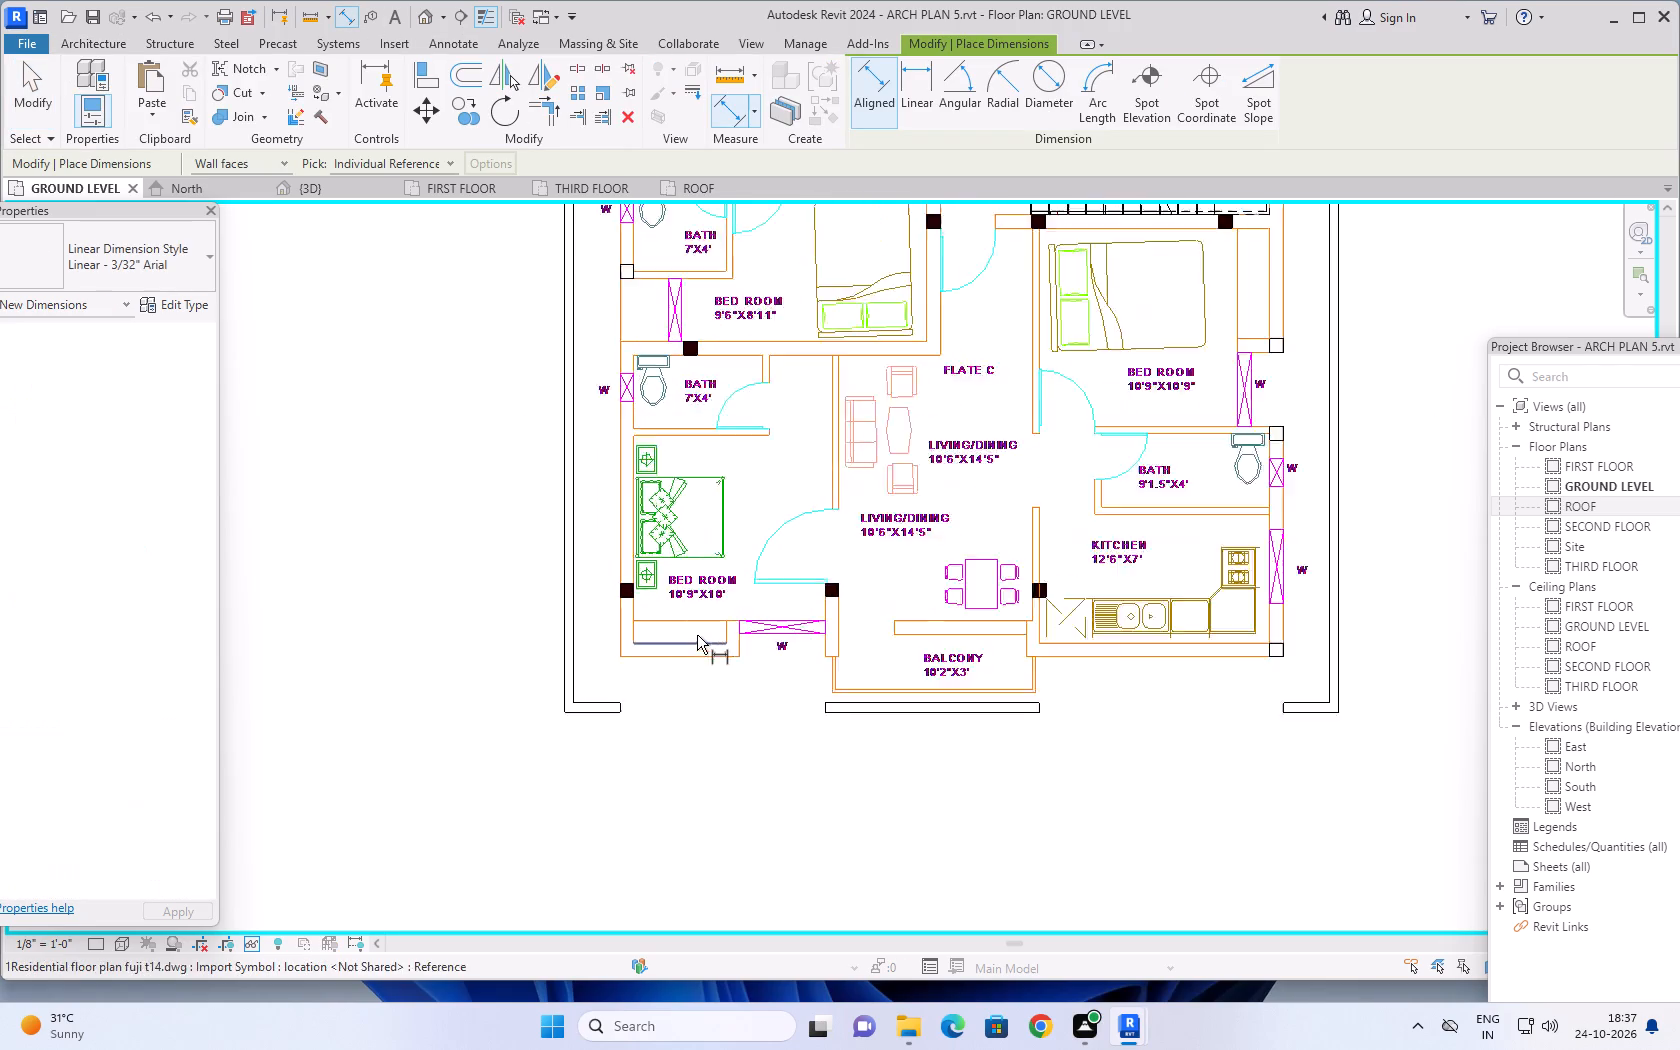
{"action": "scroll", "coordinate": [697, 635], "scroll_direction": "up", "scroll_amount": 1}
{"action": "scroll", "coordinate": [728, 740], "scroll_direction": "up", "scroll_amount": 3}
{"action": "left_click", "coordinate": [530, 727]}
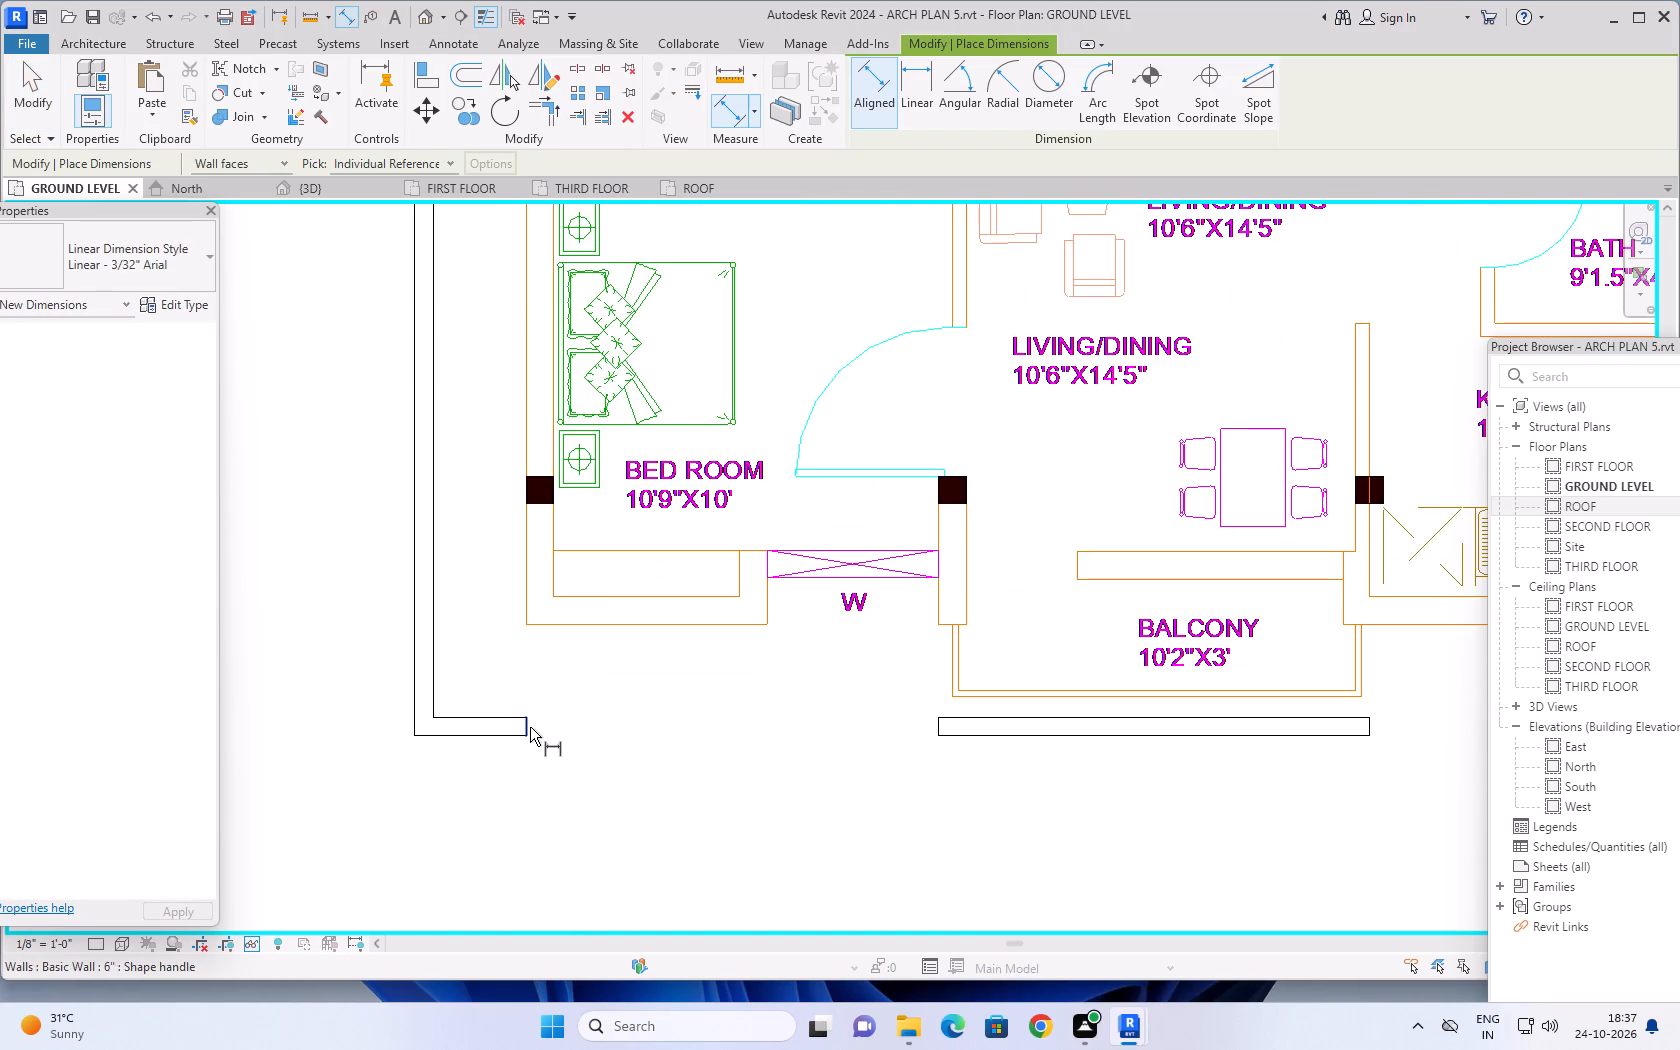
{"action": "left_click", "coordinate": [937, 728]}
{"action": "key", "text": "Escape"}
Check the gap between the central front wall and the southeast return with an aligned dimension, leaving it unplaced.
{"action": "scroll", "coordinate": [911, 772], "scroll_direction": "down", "scroll_amount": 1}
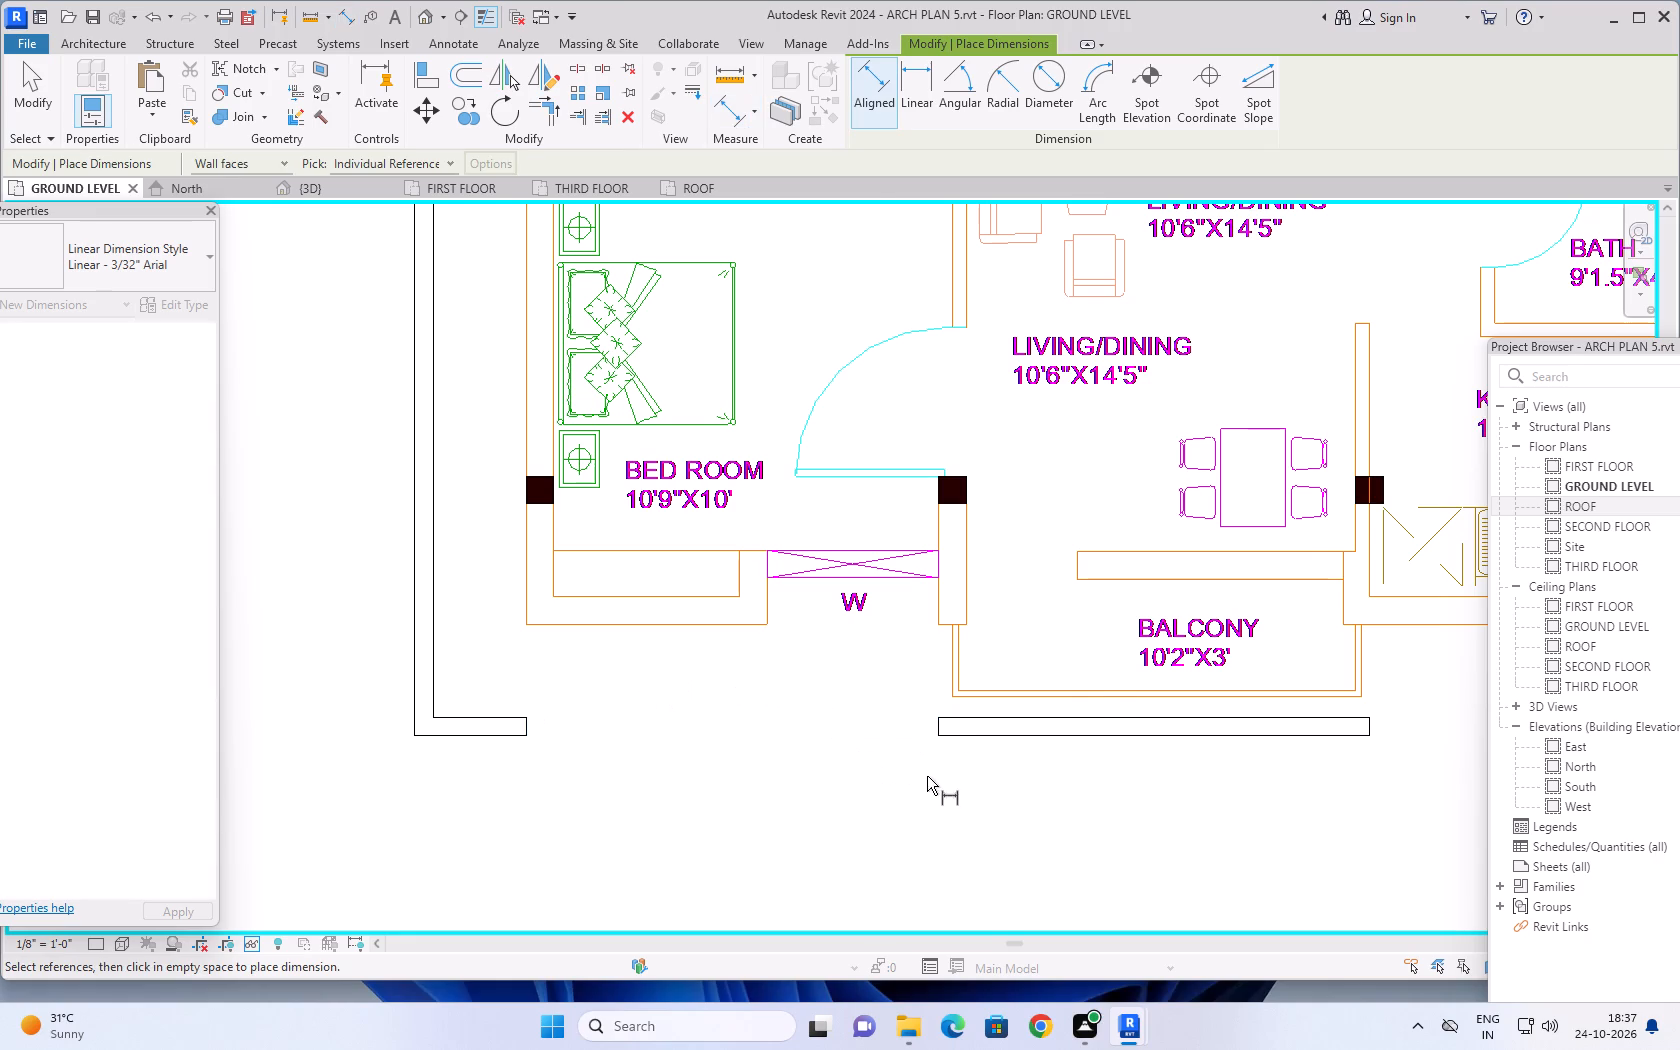
{"action": "scroll", "coordinate": [927, 776], "scroll_direction": "down", "scroll_amount": 7}
{"action": "middle_click_drag", "start_coordinate": [1068, 799], "coordinate": [662, 784]}
{"action": "key", "text": "space"}
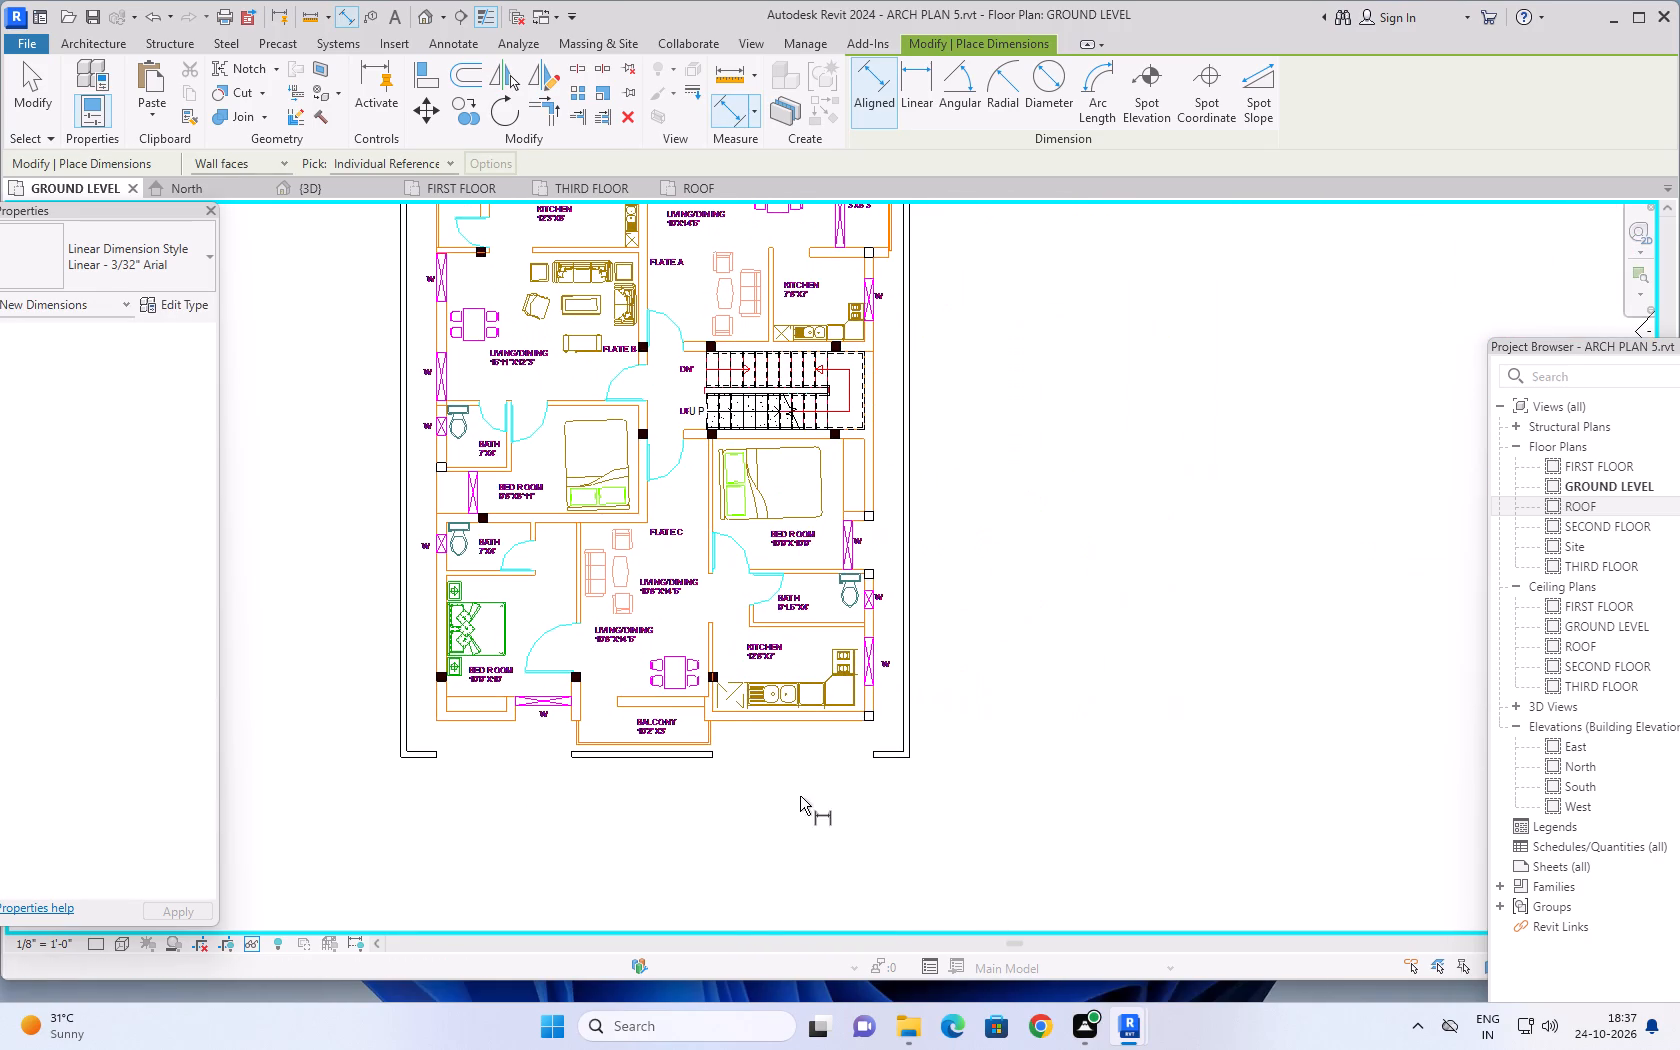
{"action": "scroll", "coordinate": [742, 764], "scroll_direction": "up", "scroll_amount": 13}
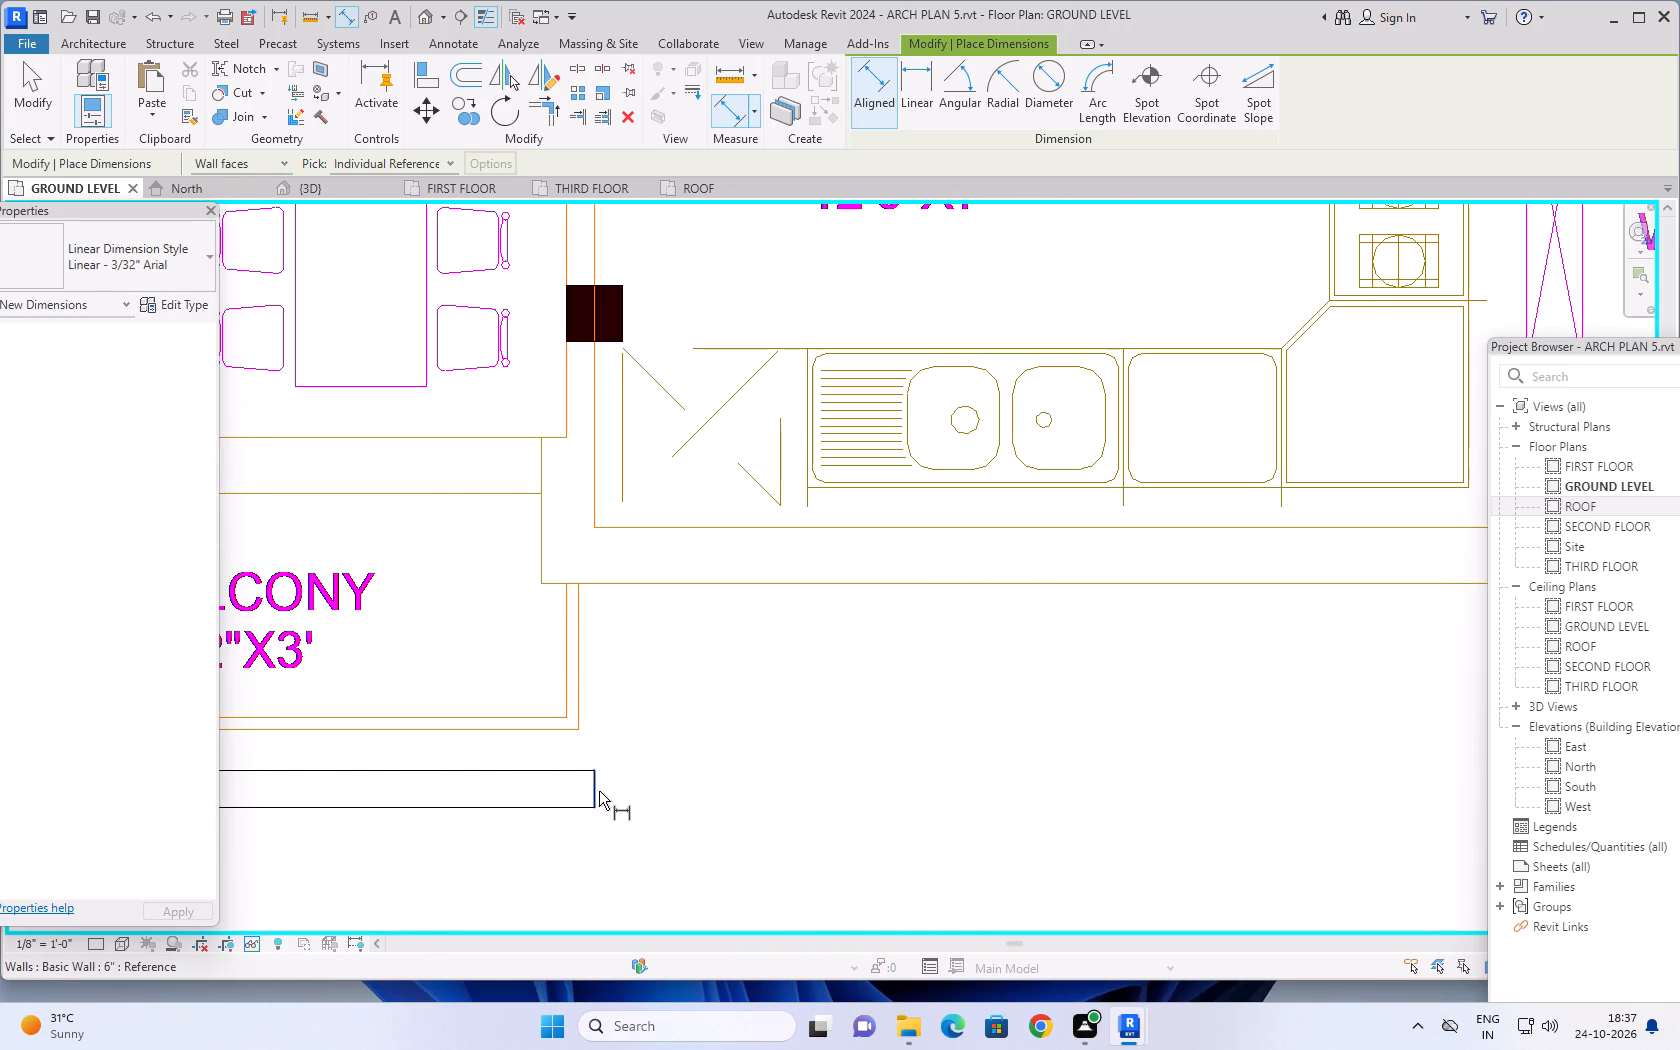
{"action": "left_click", "coordinate": [599, 791]}
{"action": "scroll", "coordinate": [957, 788], "scroll_direction": "down", "scroll_amount": 7}
{"action": "middle_click_drag", "start_coordinate": [1045, 801], "coordinate": [784, 767]}
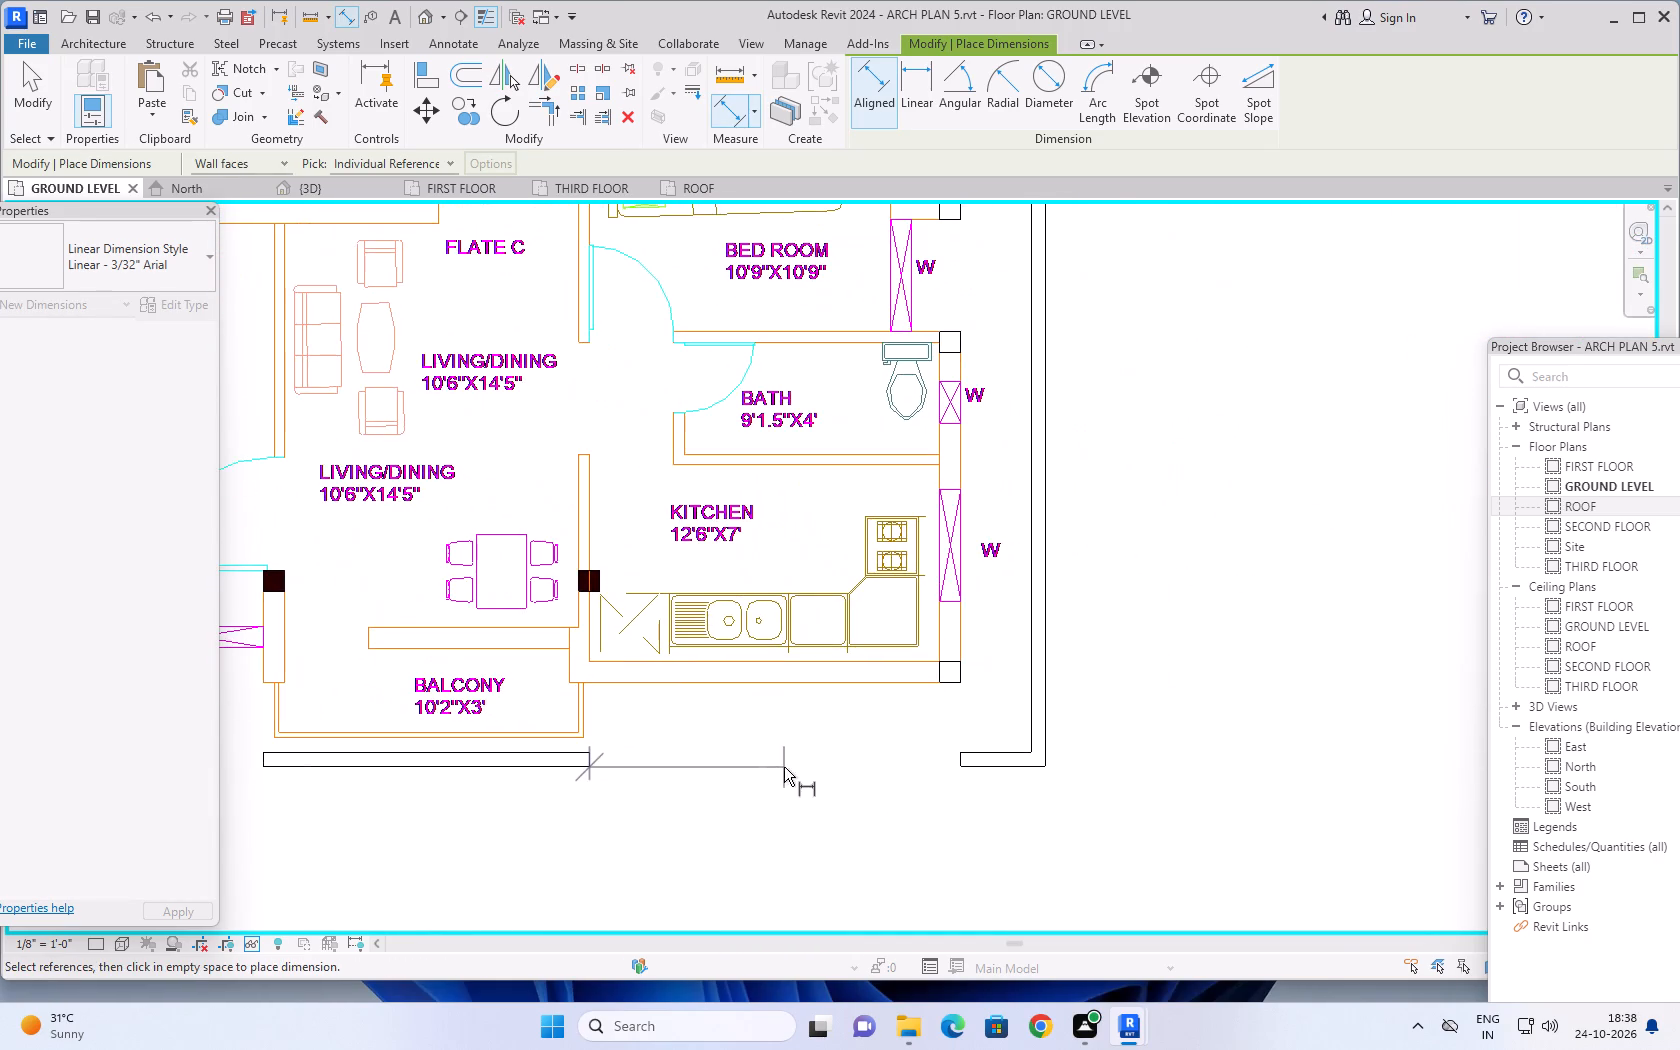
{"action": "scroll", "coordinate": [912, 767], "scroll_direction": "up", "scroll_amount": 7}
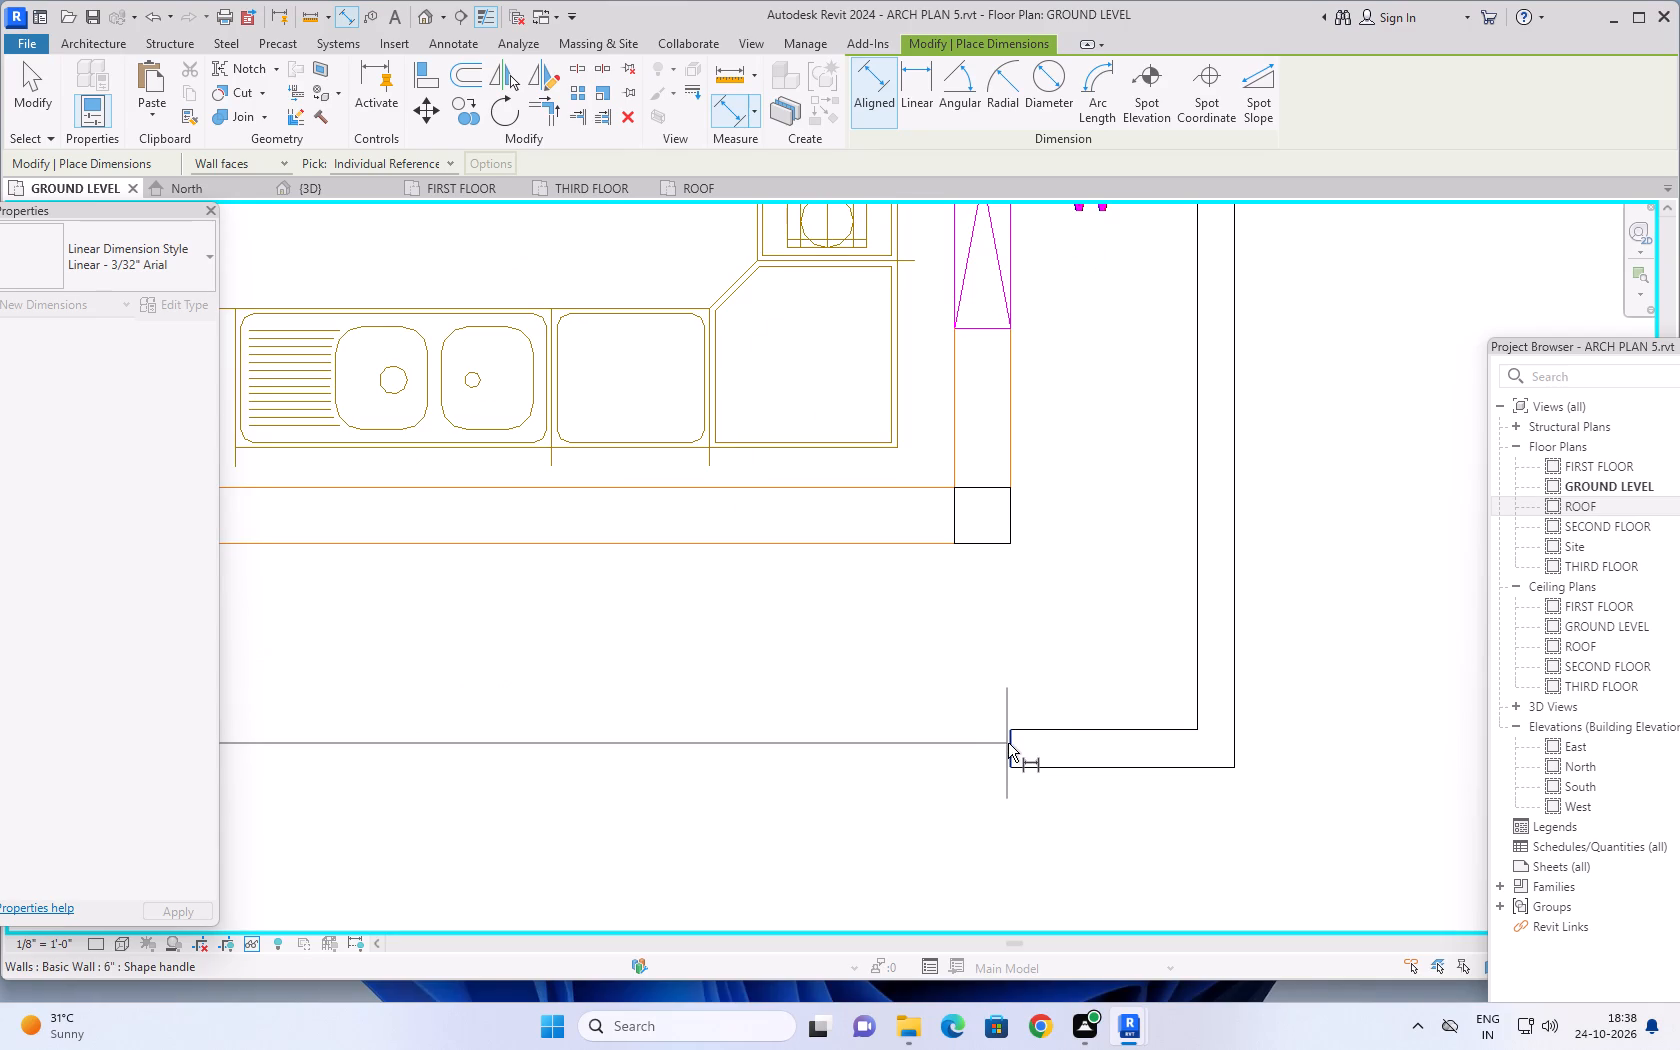
{"action": "left_click", "coordinate": [1008, 742]}
{"action": "scroll", "coordinate": [864, 753], "scroll_direction": "down", "scroll_amount": 9}
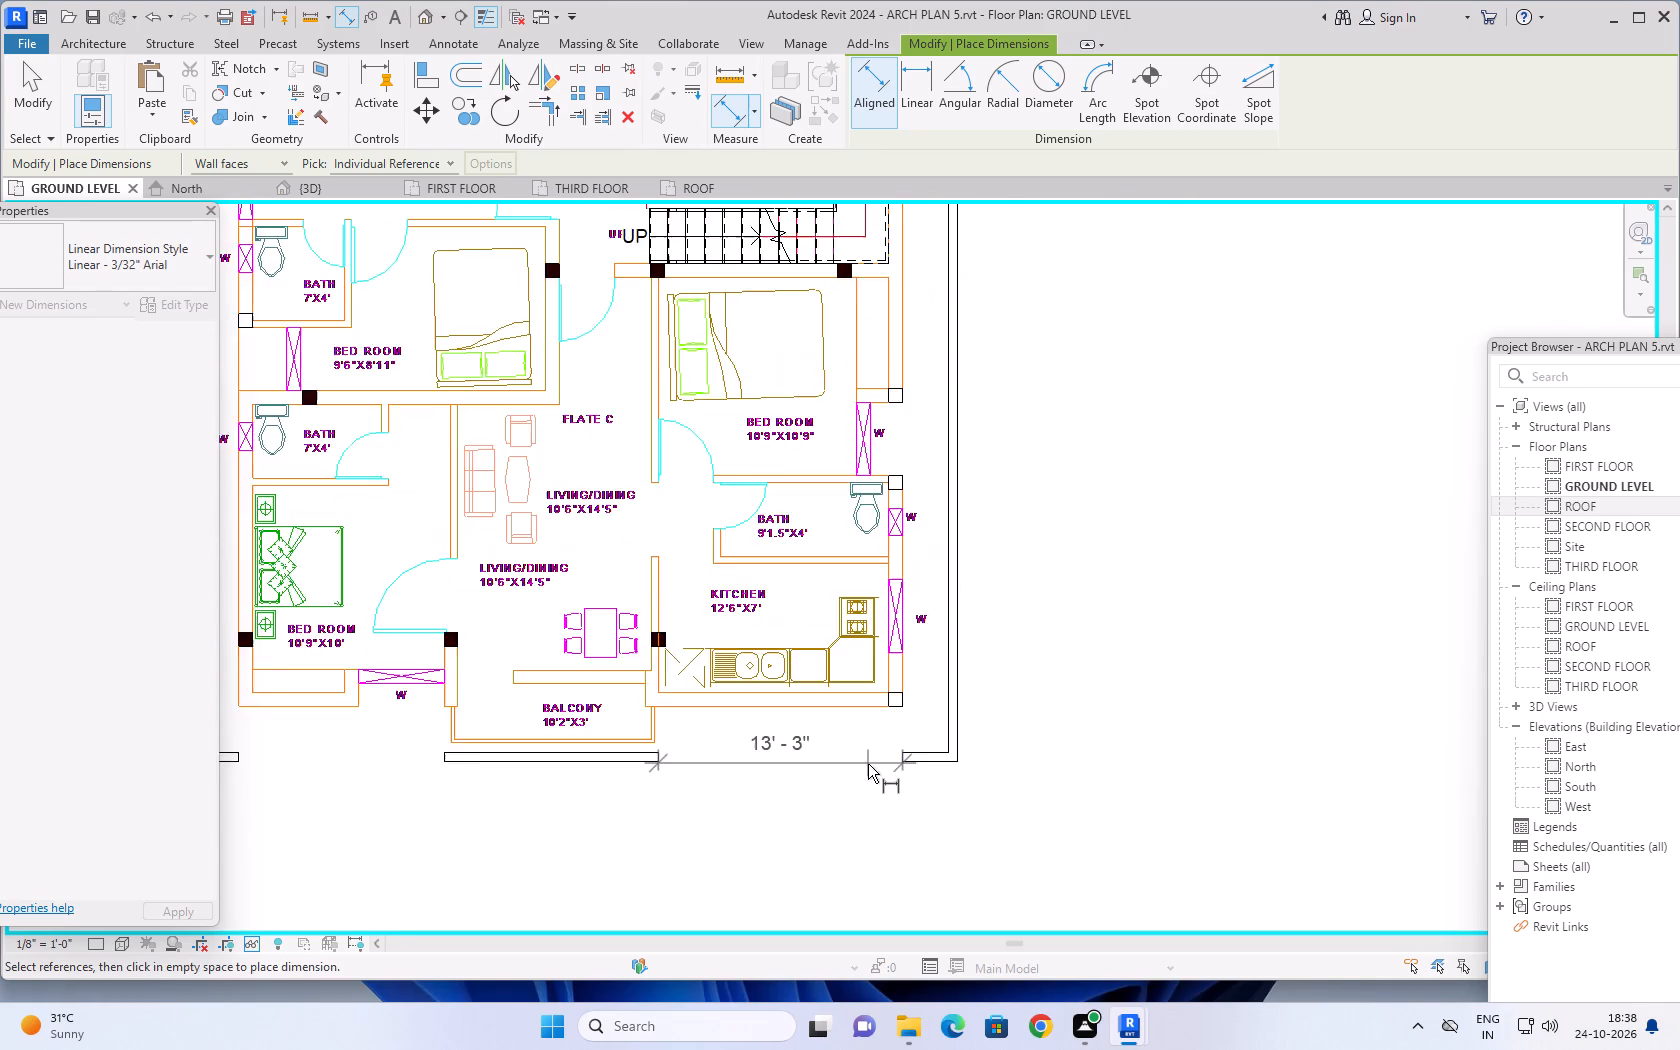
{"action": "scroll", "coordinate": [868, 764], "scroll_direction": "down", "scroll_amount": 5}
{"action": "key", "text": "Escape"}
{"action": "scroll", "coordinate": [855, 782], "scroll_direction": "down", "scroll_amount": 9}
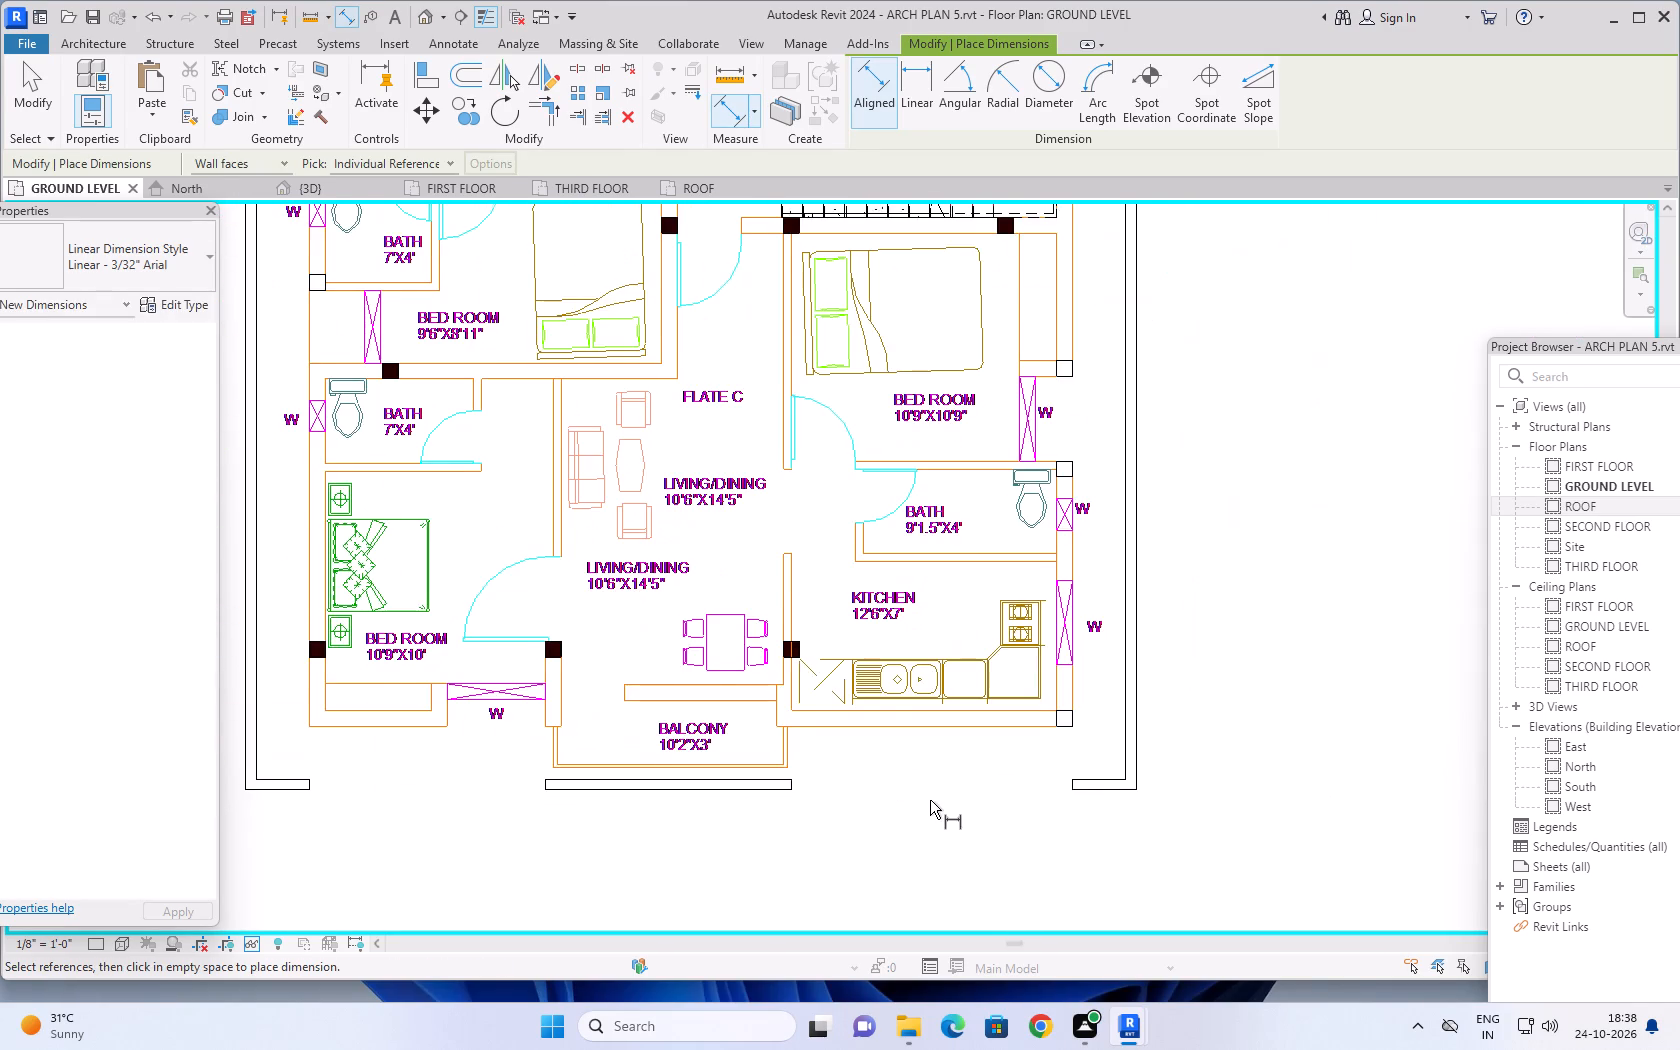
Examine the building, its boundary walls and the columns above the roof slab in 3D from the front, both sides and rear.
{"action": "middle_click_drag", "start_coordinate": [926, 800], "coordinate": [888, 722]}
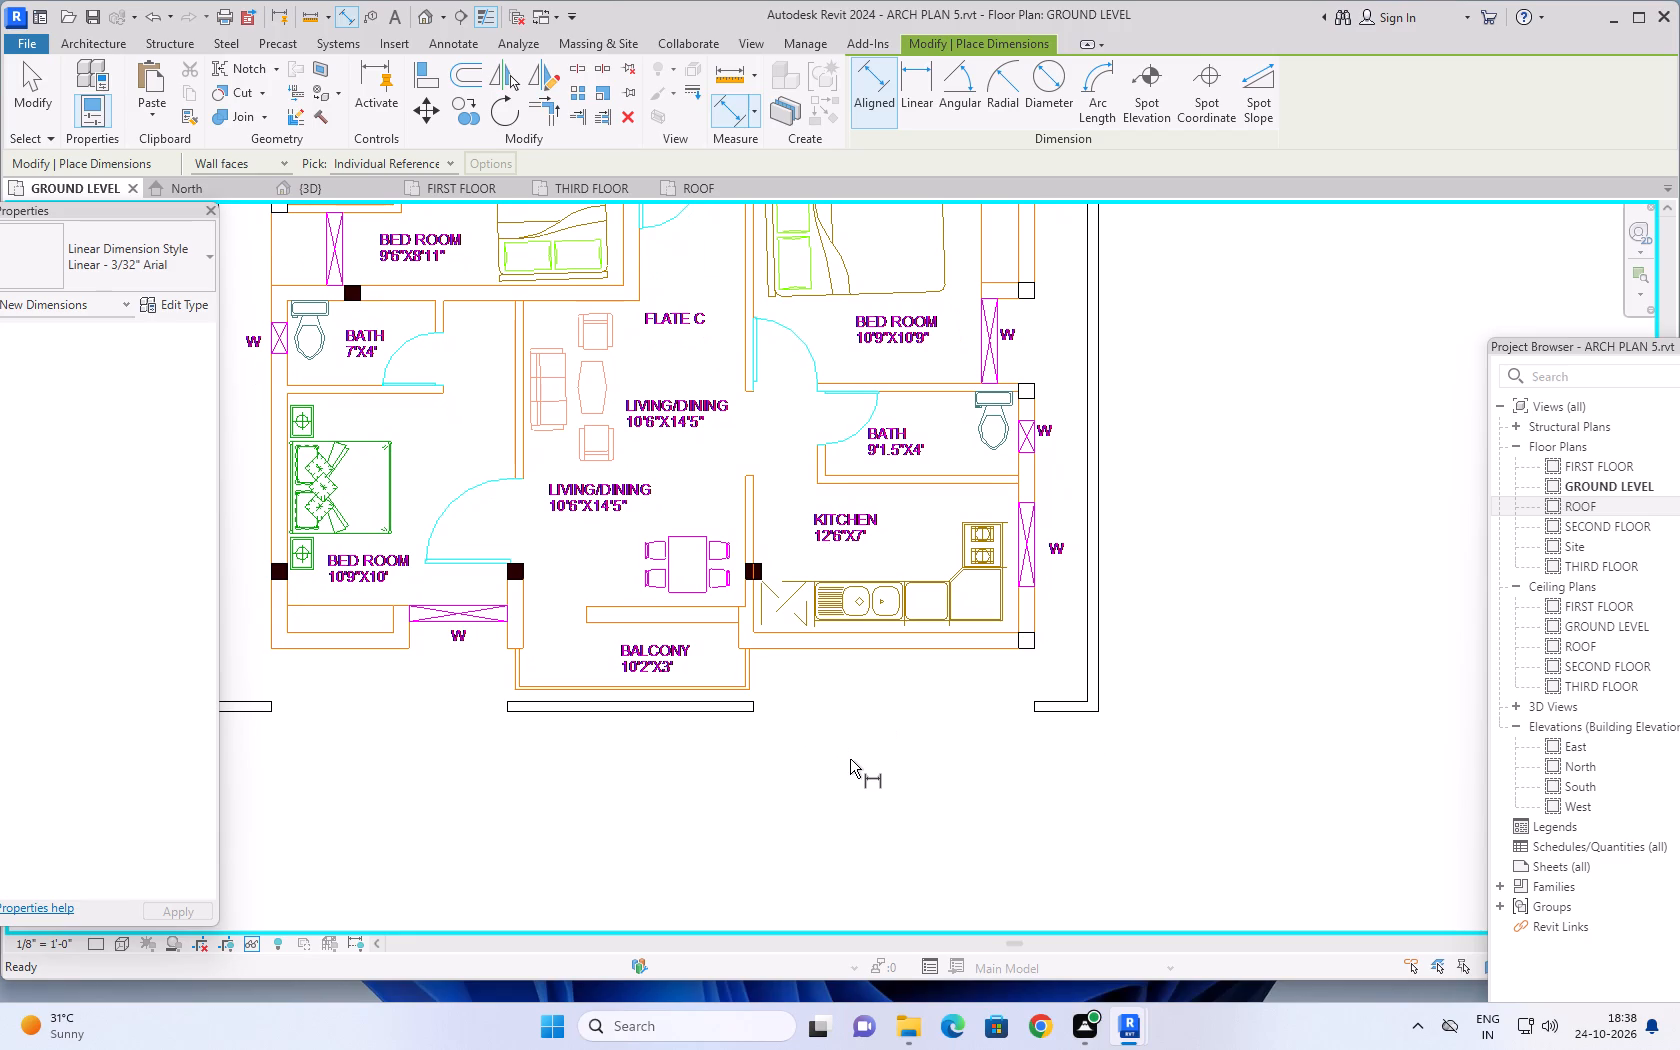
{"action": "scroll", "coordinate": [850, 759], "scroll_direction": "down", "scroll_amount": 4}
{"action": "middle_click_drag", "start_coordinate": [854, 767], "coordinate": [851, 816]}
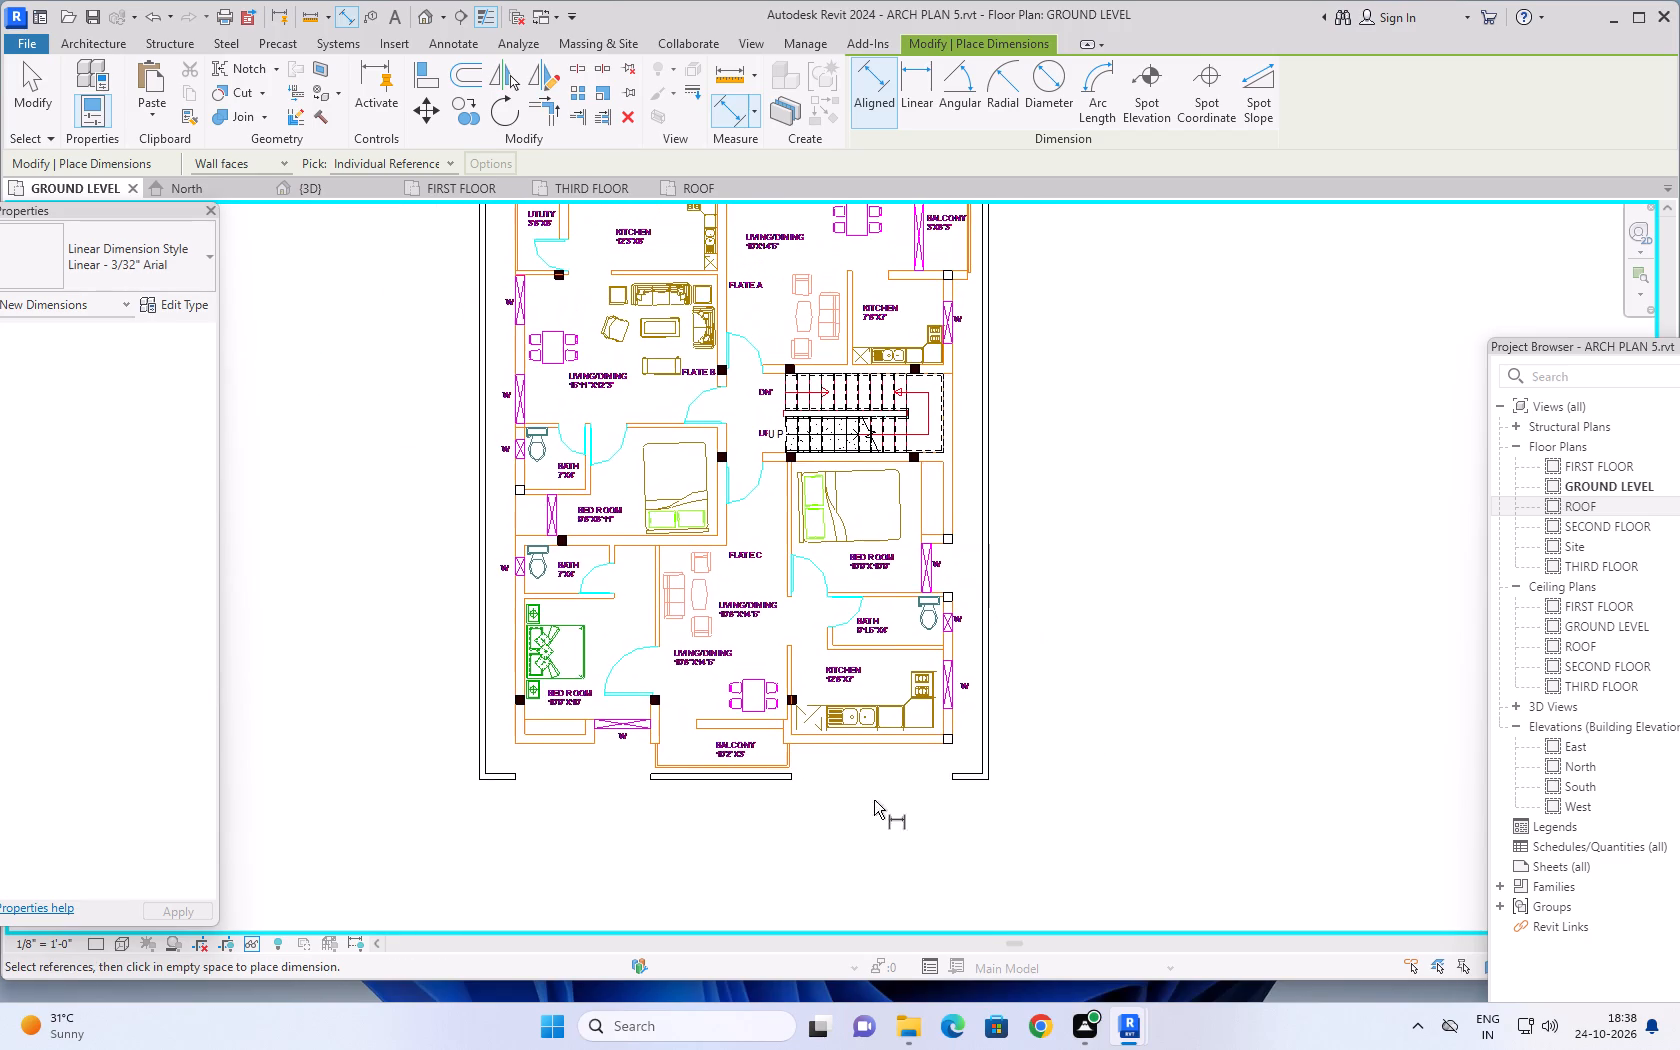
{"action": "scroll", "coordinate": [1161, 636], "scroll_direction": "down", "scroll_amount": 2}
{"action": "middle_click_drag", "start_coordinate": [1150, 558], "coordinate": [1147, 620]}
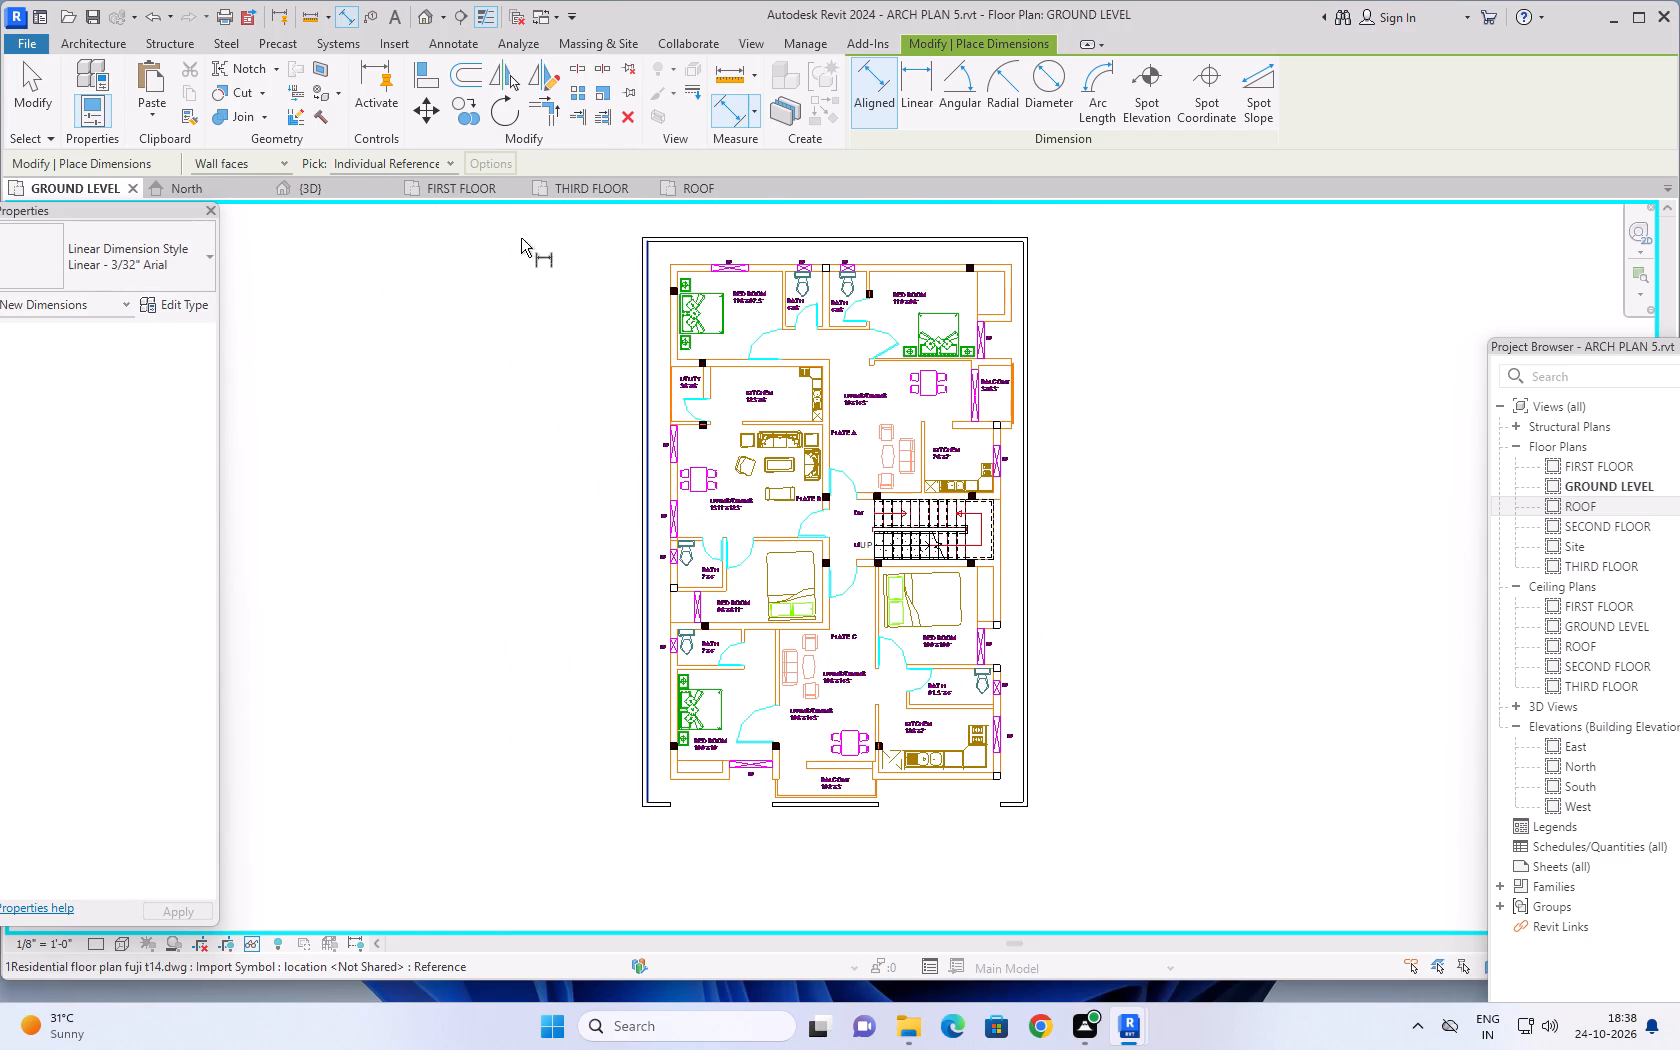
{"action": "left_click", "coordinate": [332, 185]}
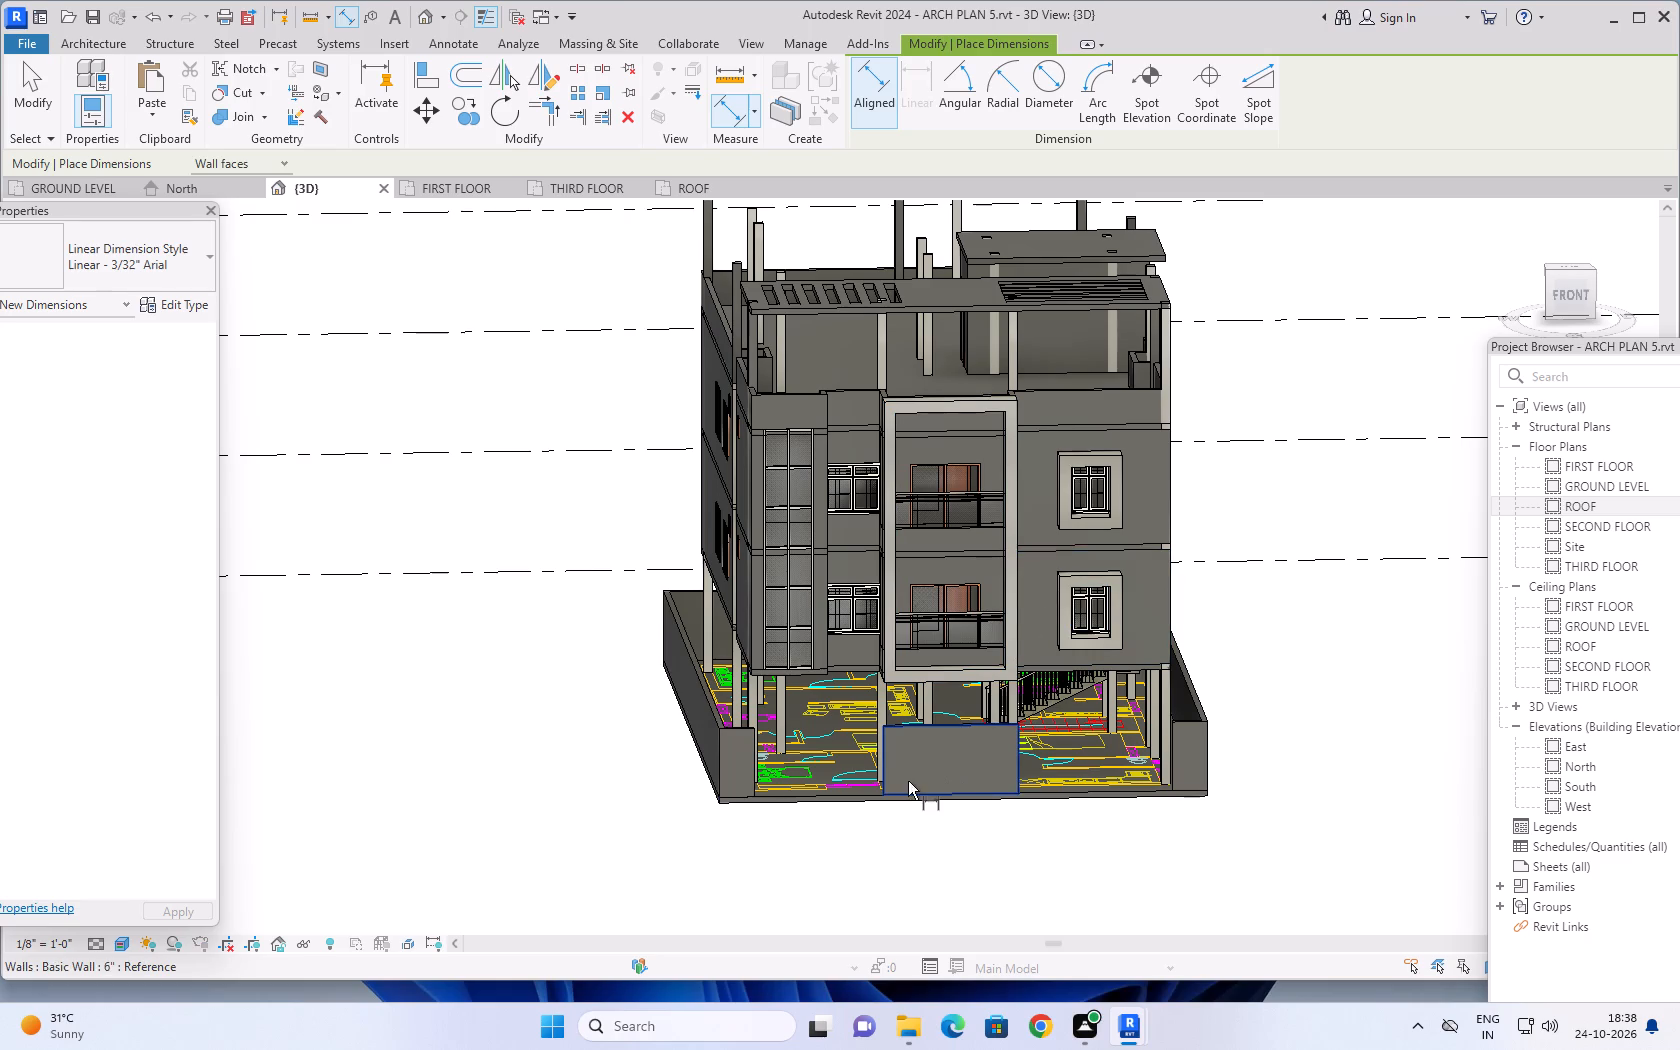
{"action": "middle_click_drag", "start_coordinate": [947, 828], "coordinate": [1168, 799], "text": "shift"}
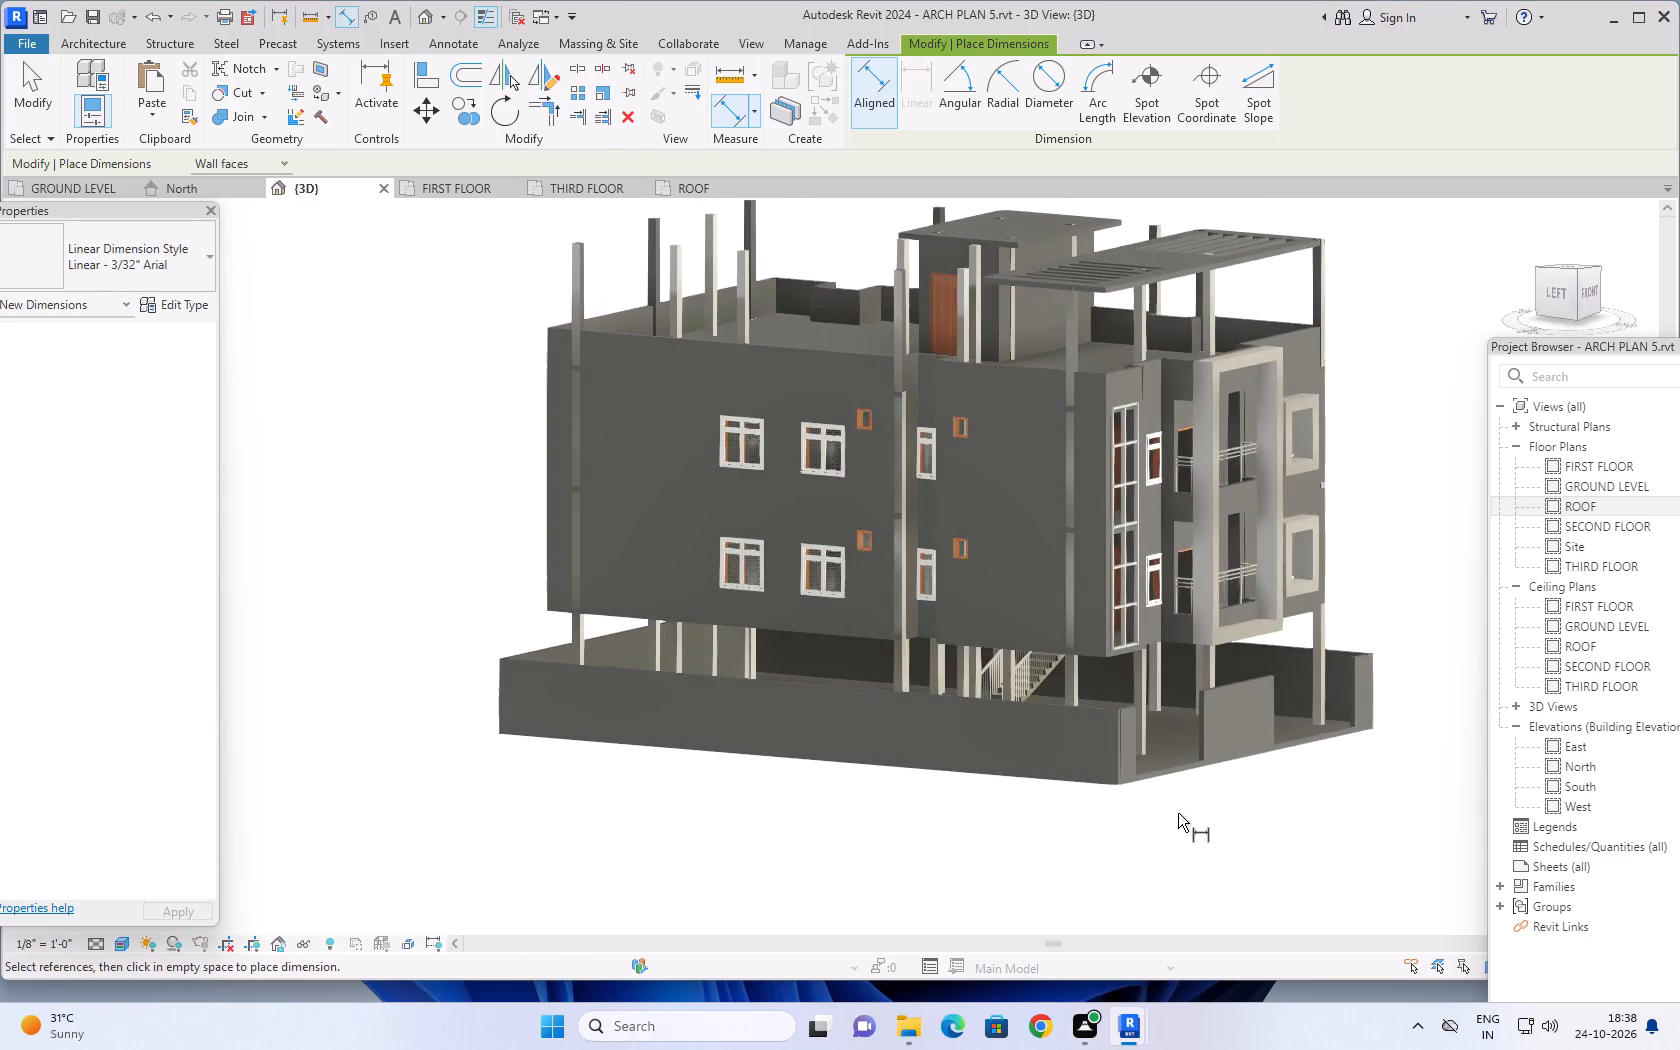
{"action": "middle_click_drag", "start_coordinate": [1161, 816], "coordinate": [914, 856]}
{"action": "middle_click_drag", "start_coordinate": [1146, 819], "coordinate": [1115, 858], "text": "shift"}
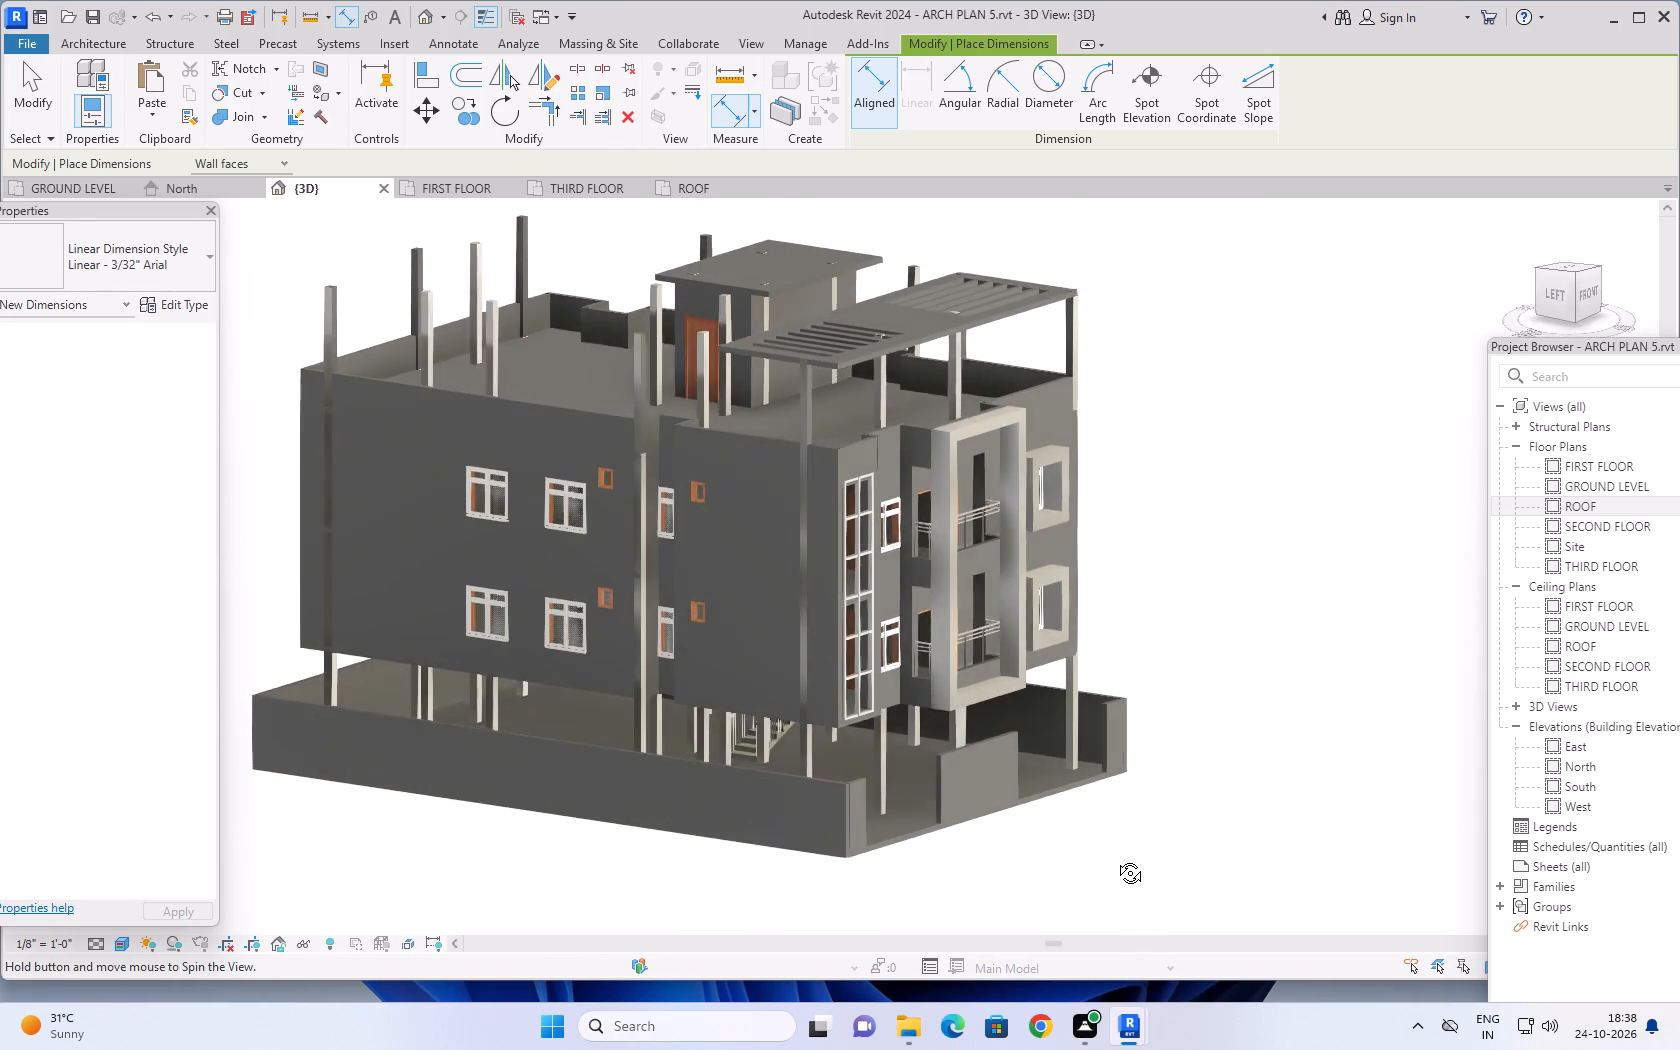
{"action": "middle_click_drag", "start_coordinate": [1115, 858], "coordinate": [1200, 850], "text": "shift"}
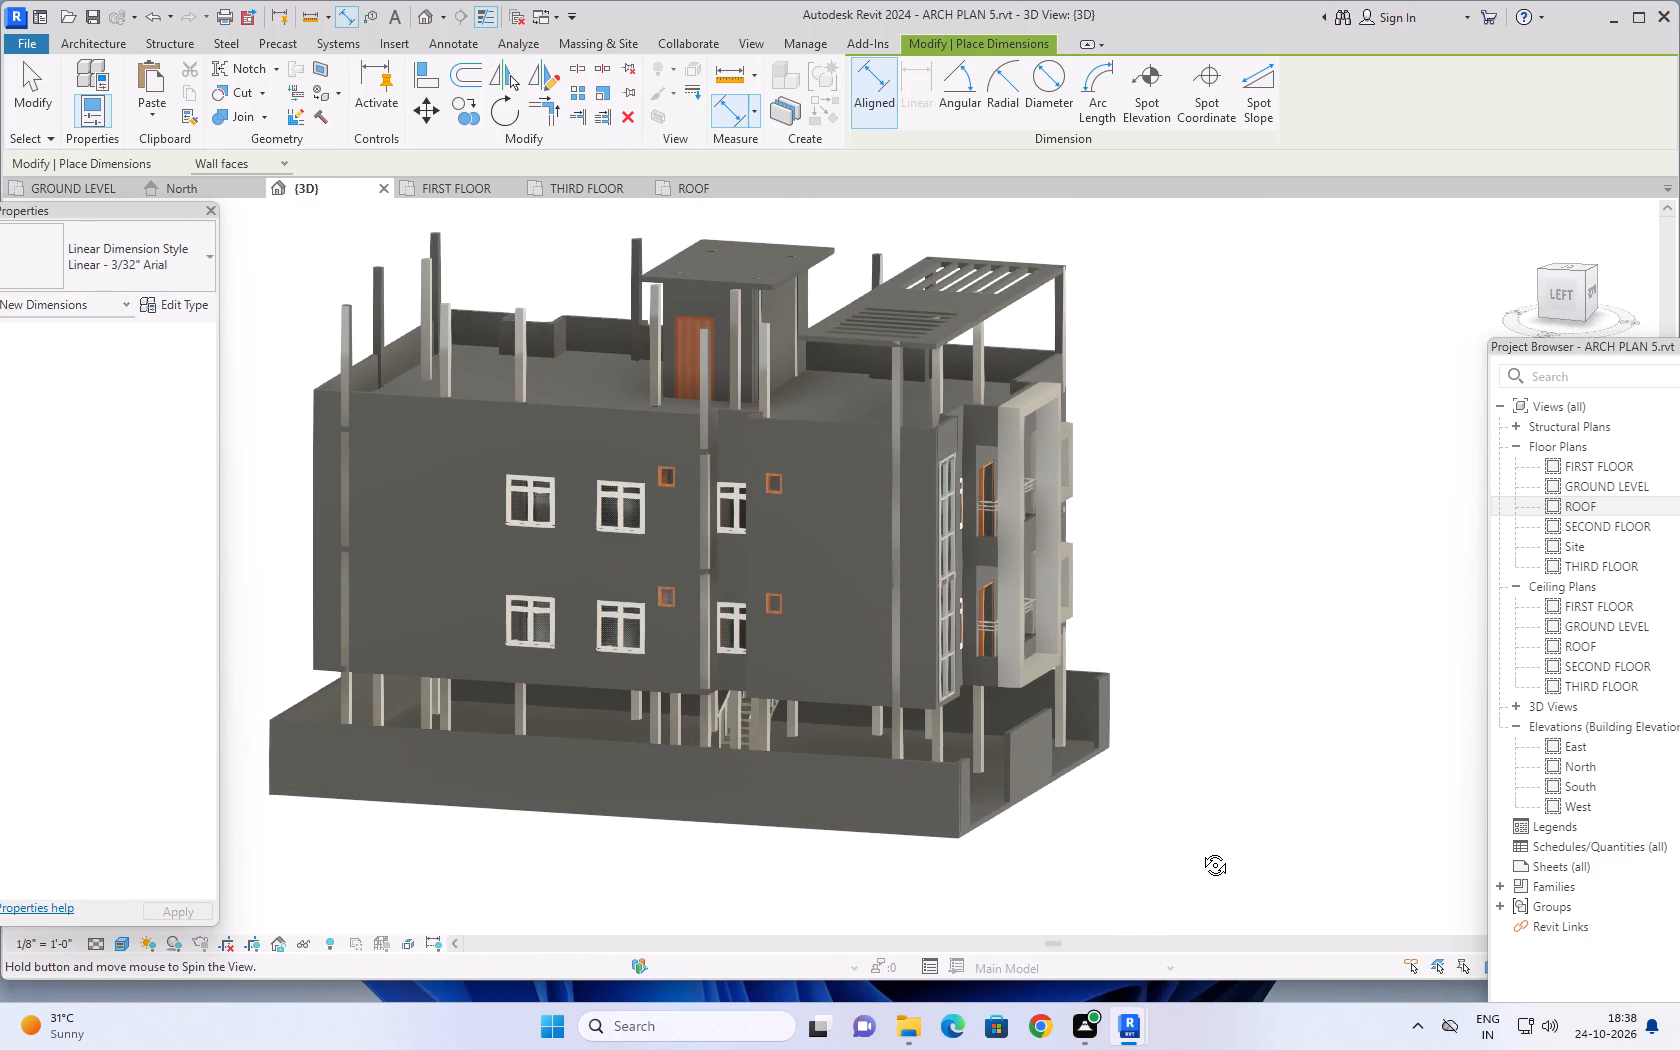
{"action": "middle_click_drag", "start_coordinate": [1200, 850], "coordinate": [606, 863], "text": "shift"}
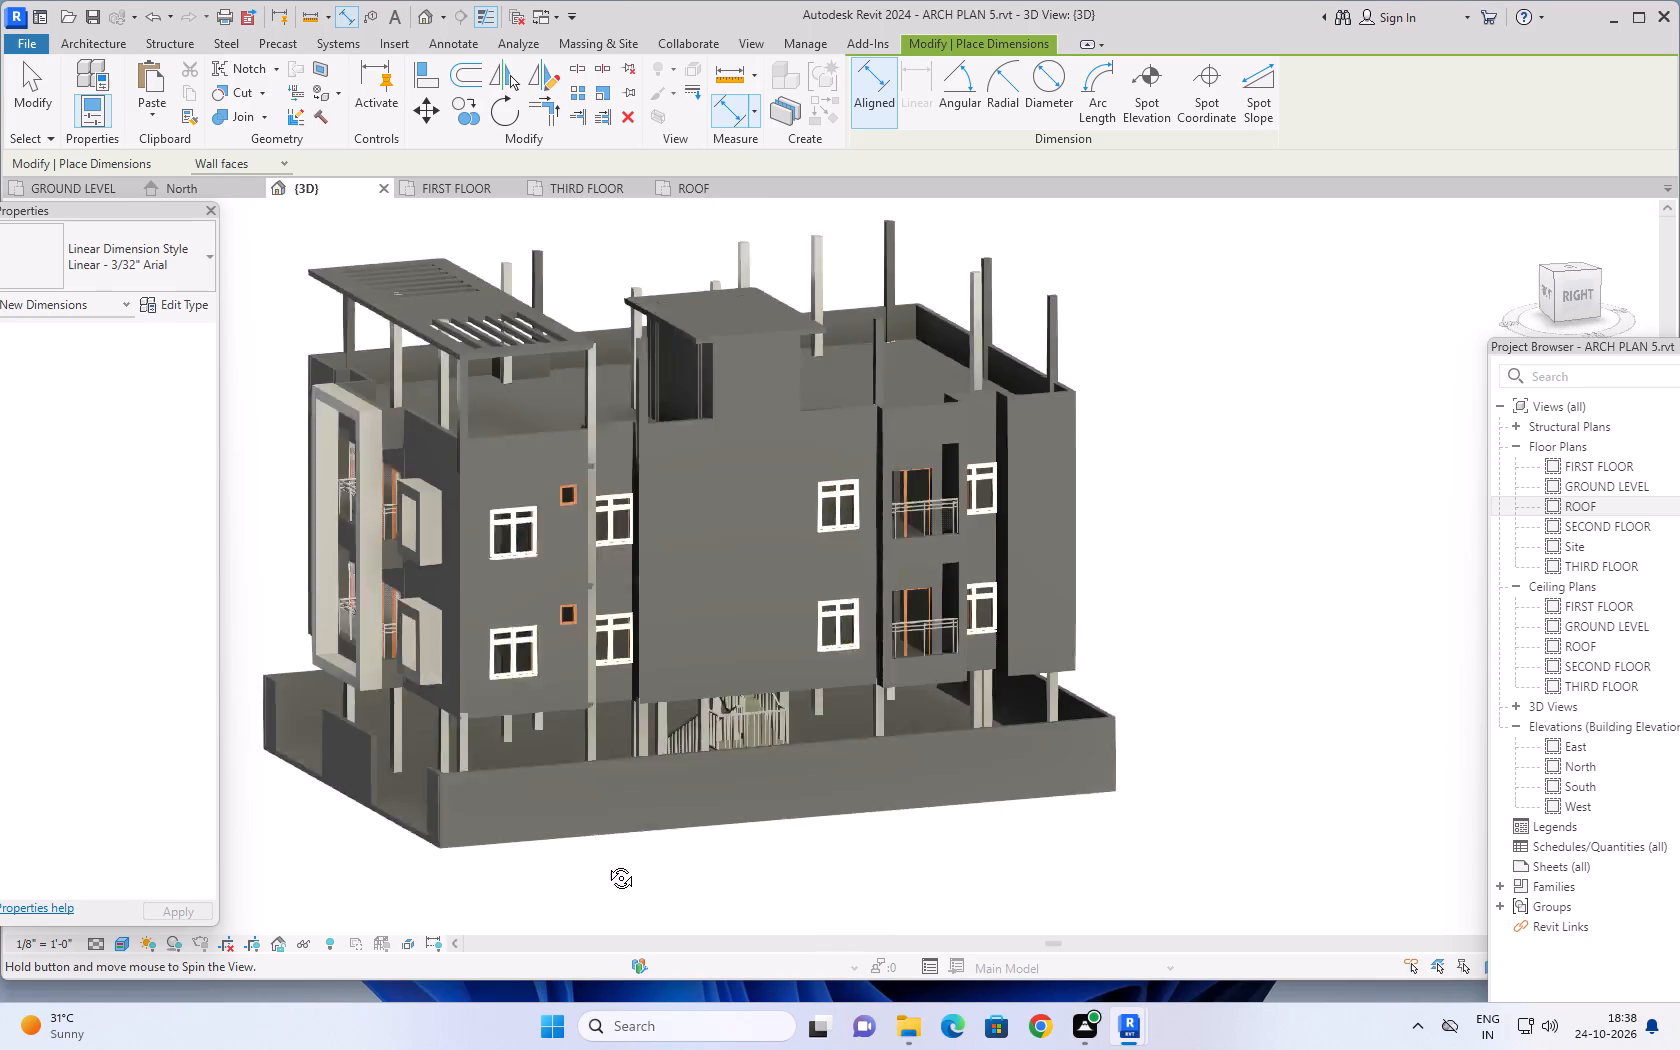
{"action": "middle_click_drag", "start_coordinate": [606, 863], "coordinate": [592, 863], "text": "shift"}
{"action": "middle_click_drag", "start_coordinate": [891, 844], "coordinate": [765, 902]}
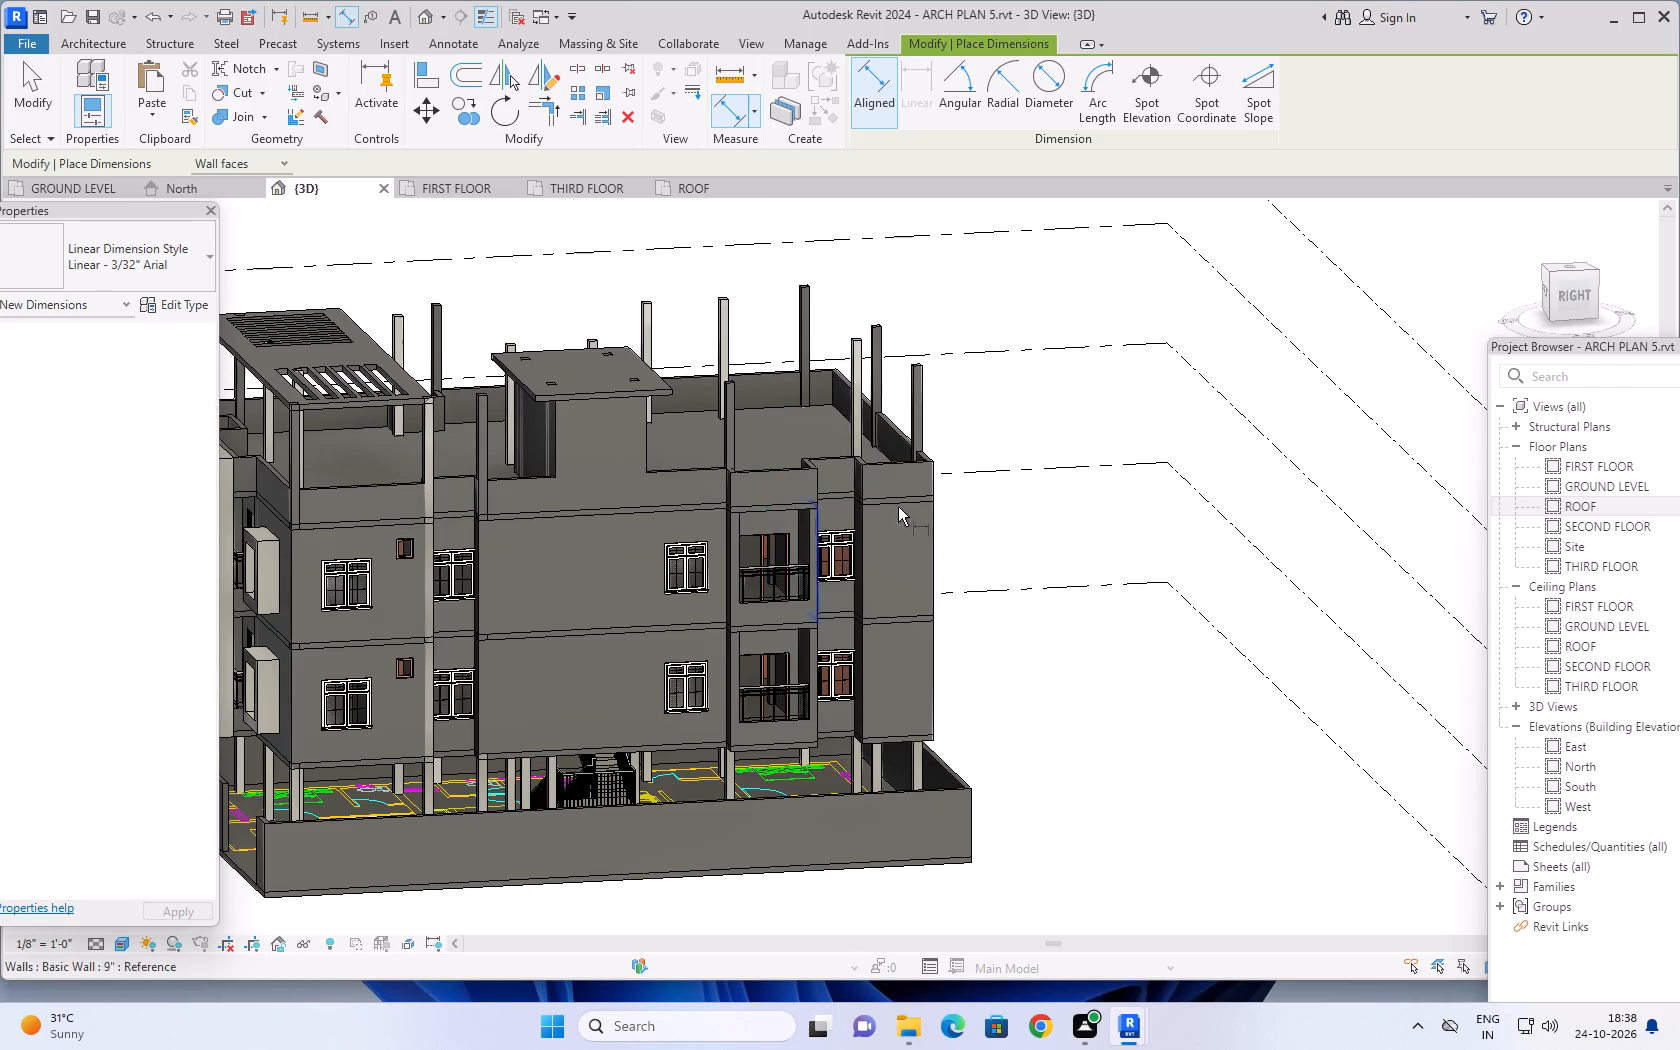
{"action": "middle_click_drag", "start_coordinate": [1007, 592], "coordinate": [1126, 406]}
{"action": "middle_click_drag", "start_coordinate": [1128, 411], "coordinate": [937, 836], "text": "shift"}
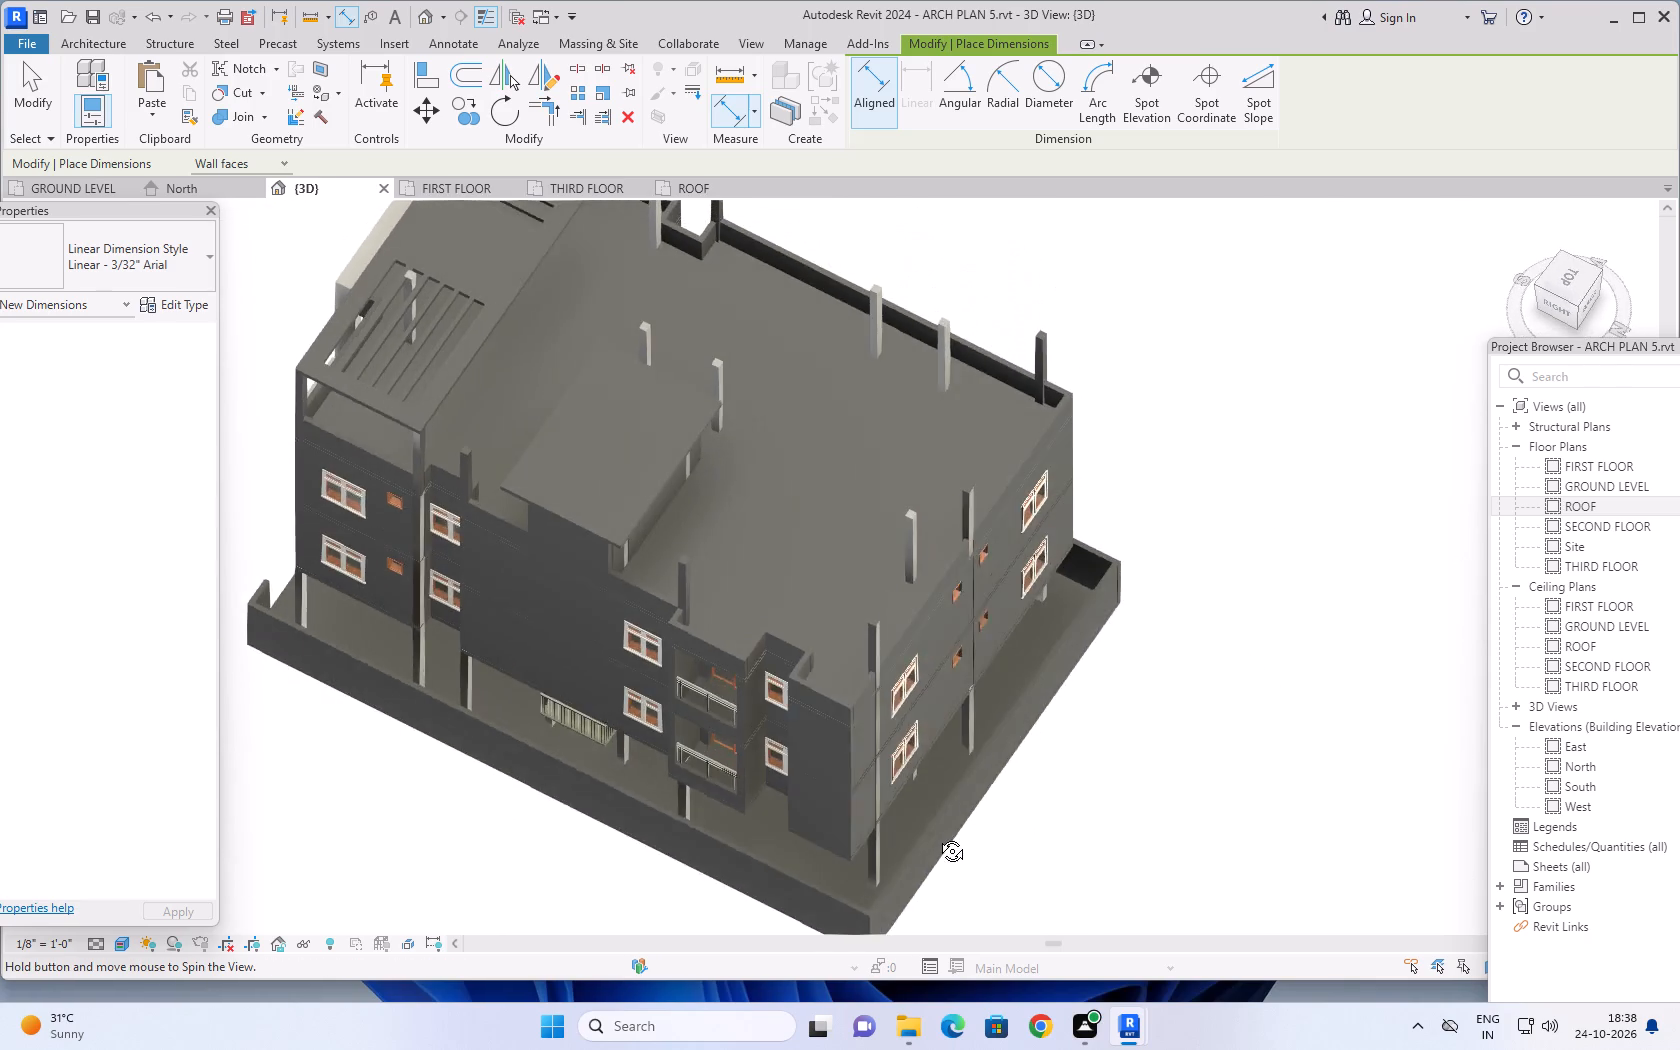
{"action": "middle_click_drag", "start_coordinate": [937, 836], "coordinate": [935, 838], "text": "shift"}
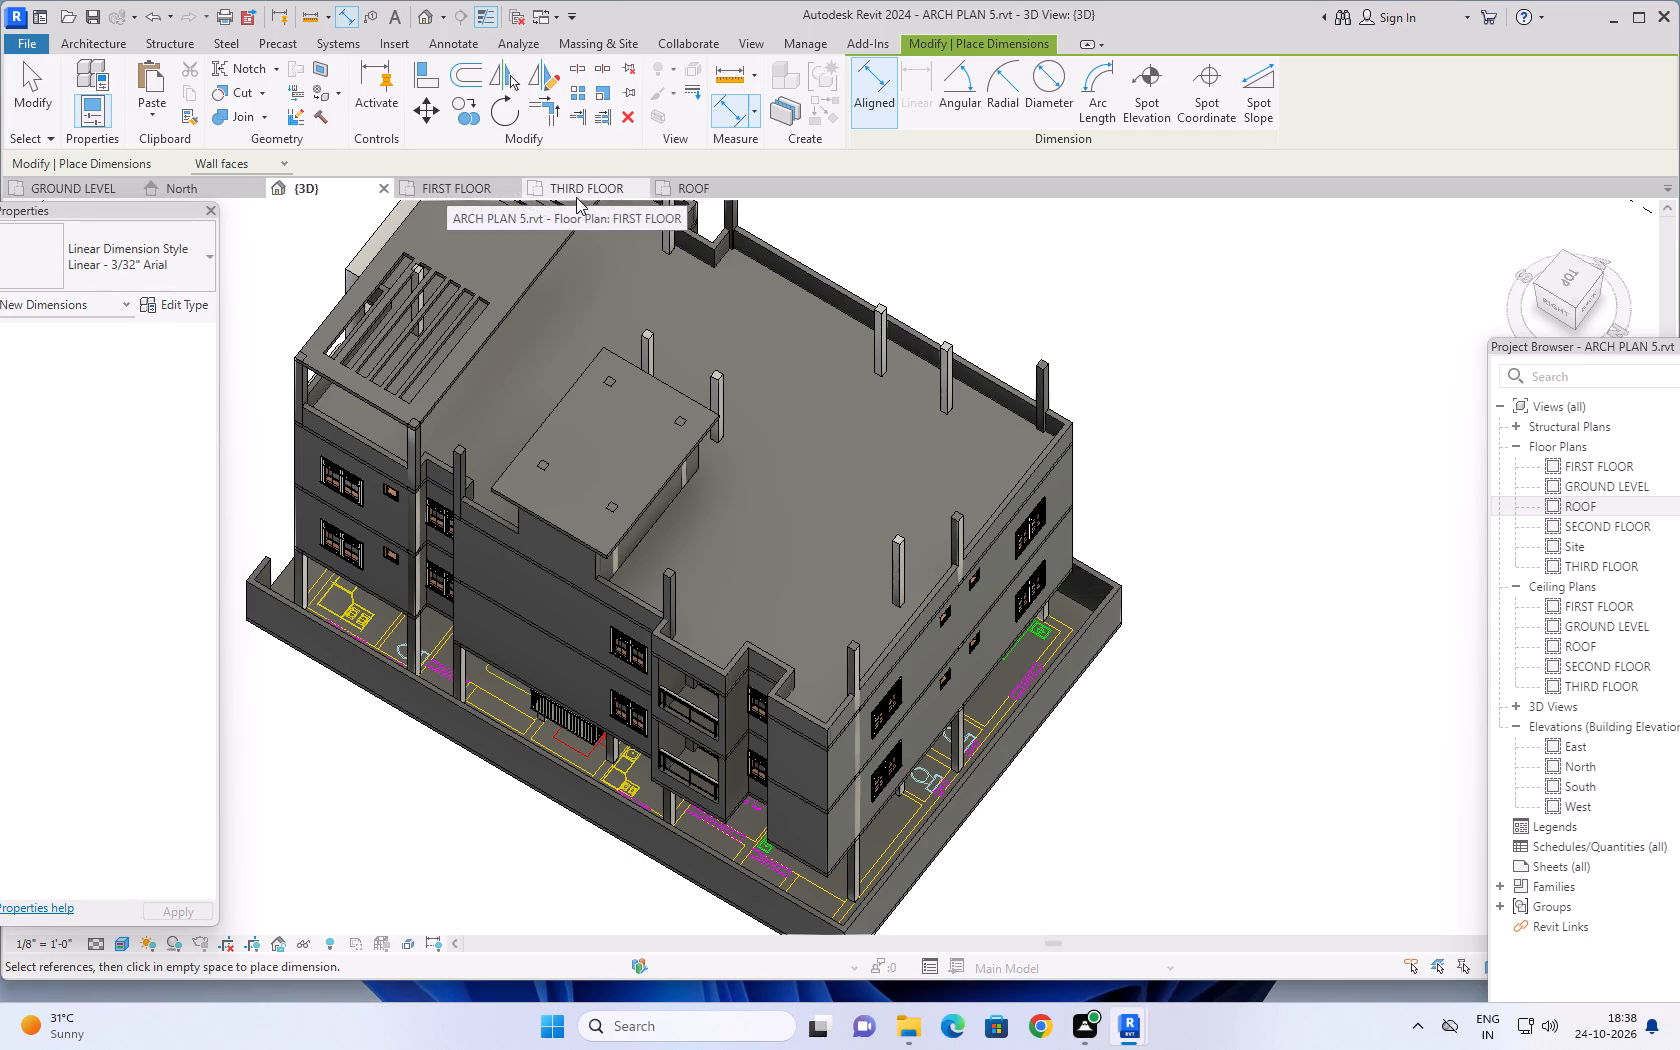
Open the THIRD FLOOR plan and exit the Aligned Dimension command.
{"action": "left_click", "coordinate": [583, 190]}
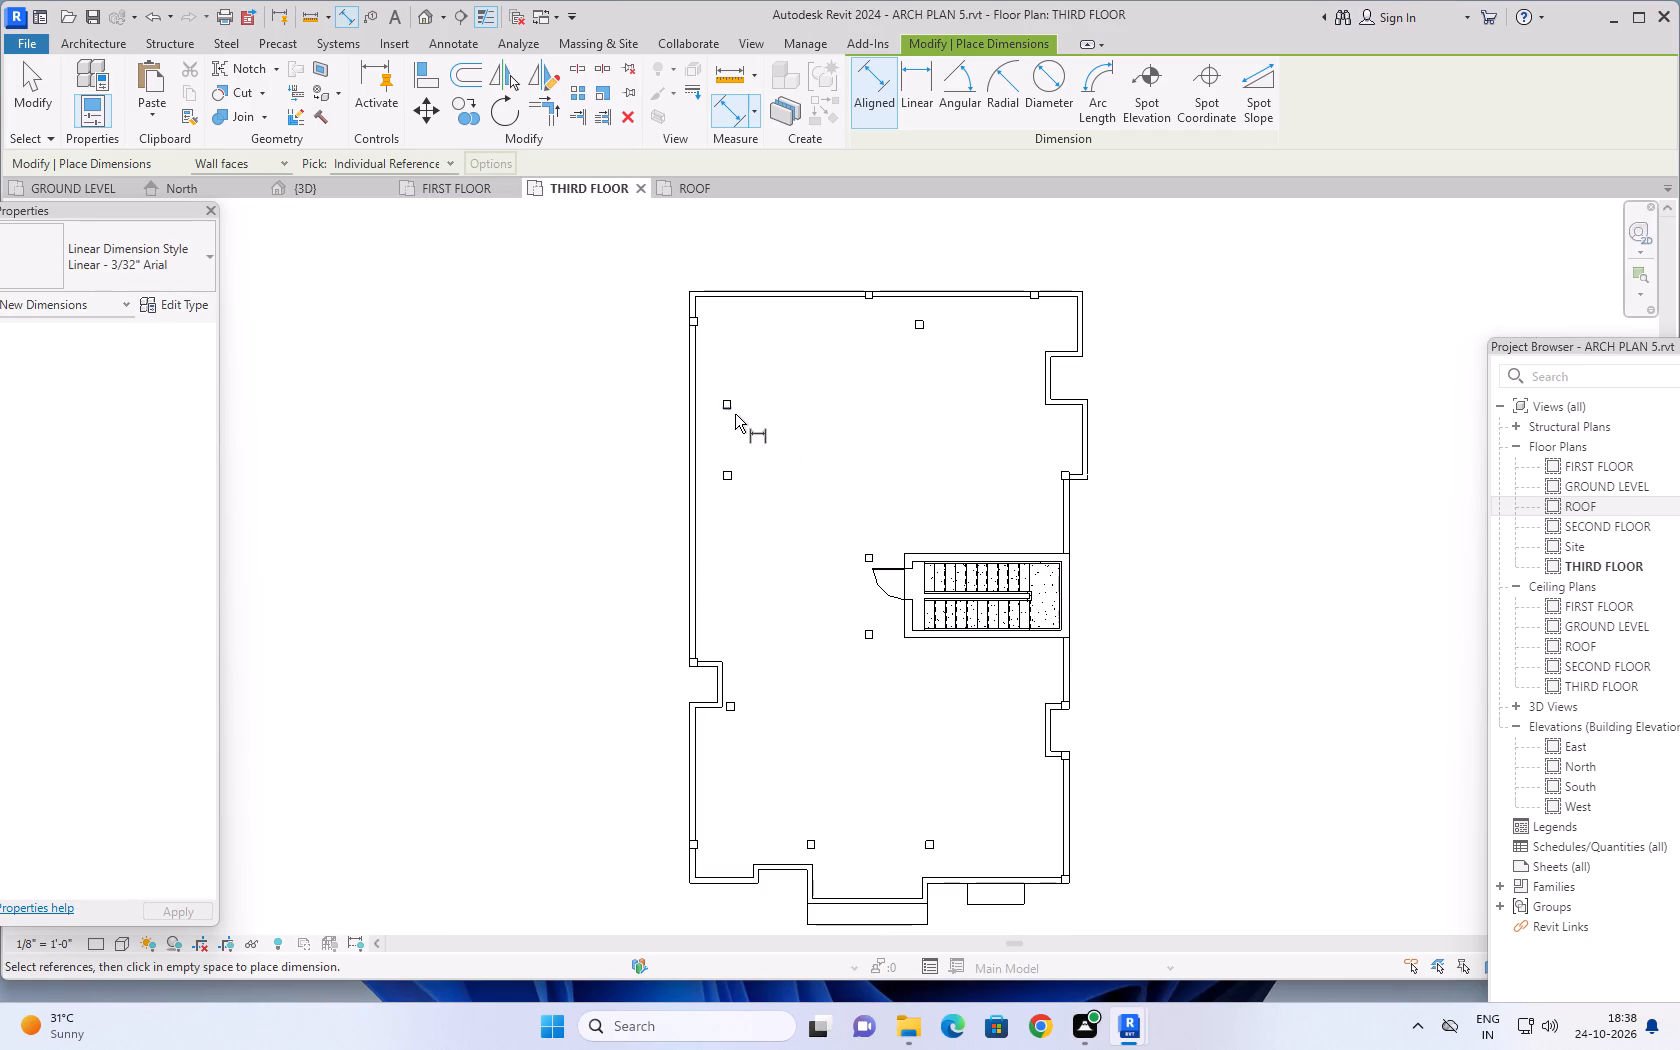
{"action": "left_click", "coordinate": [959, 315]}
{"action": "left_click_drag", "start_coordinate": [943, 317], "coordinate": [899, 341]}
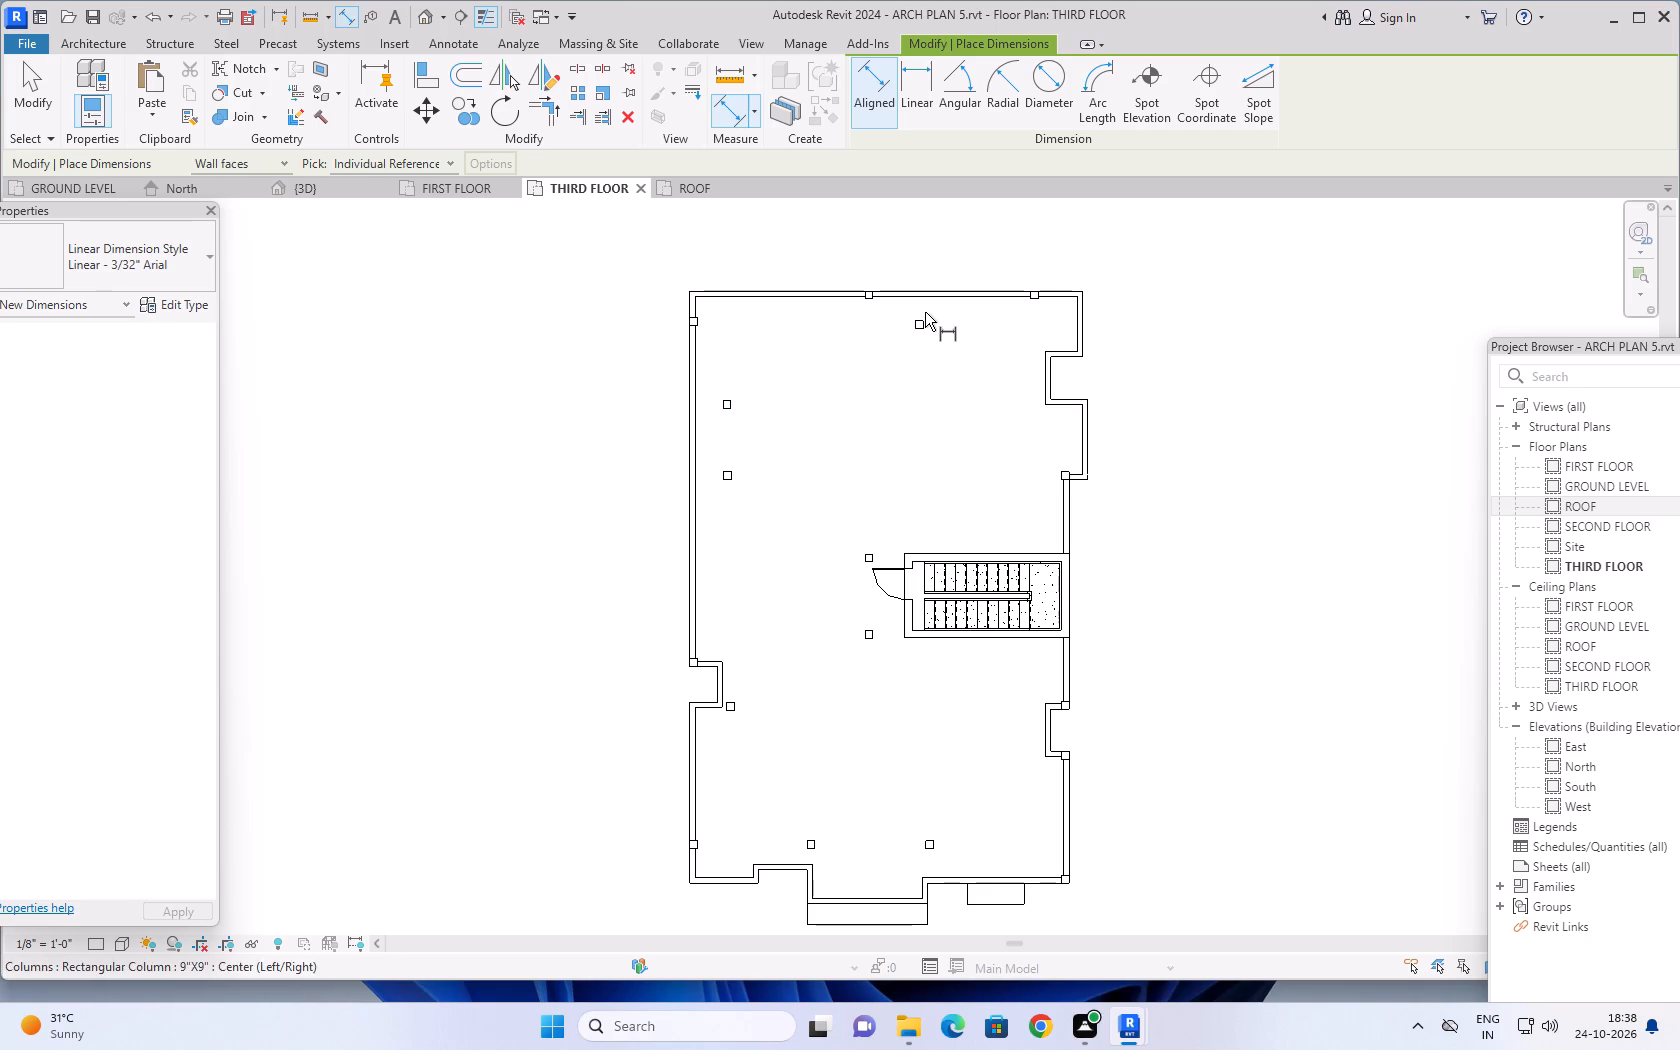
{"action": "left_click_drag", "start_coordinate": [929, 311], "coordinate": [916, 339]}
{"action": "key", "text": "Escape"}
{"action": "key", "text": "Escape"}
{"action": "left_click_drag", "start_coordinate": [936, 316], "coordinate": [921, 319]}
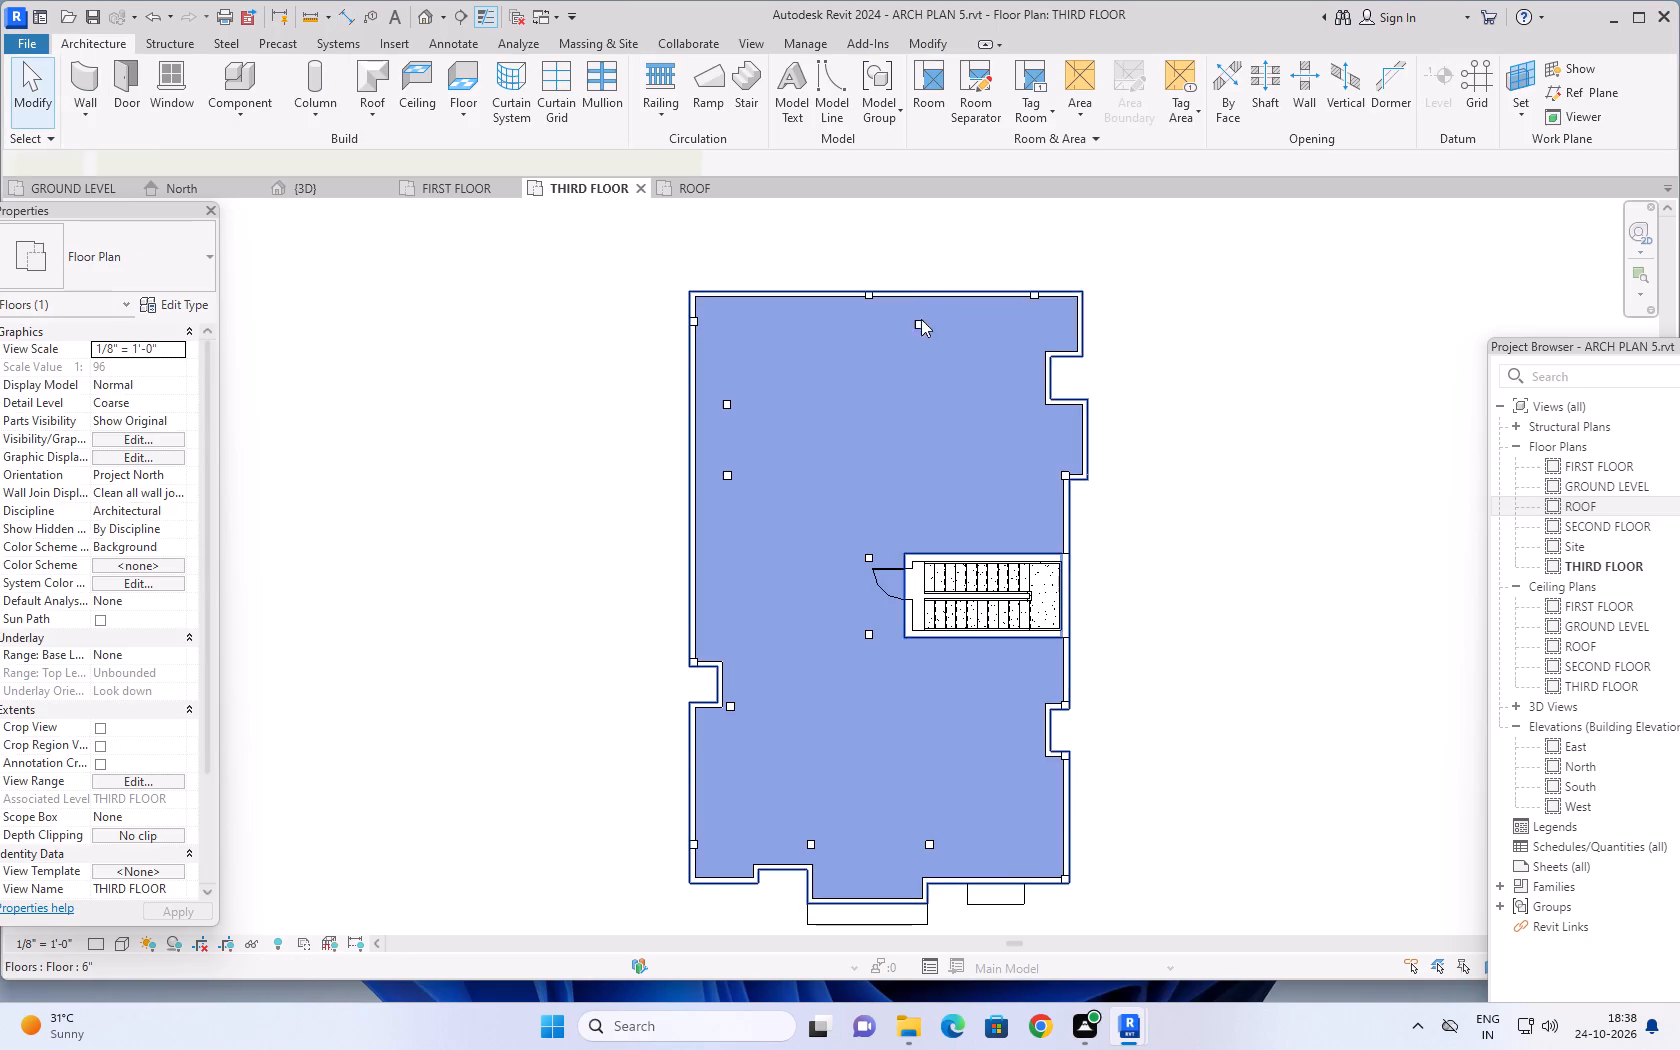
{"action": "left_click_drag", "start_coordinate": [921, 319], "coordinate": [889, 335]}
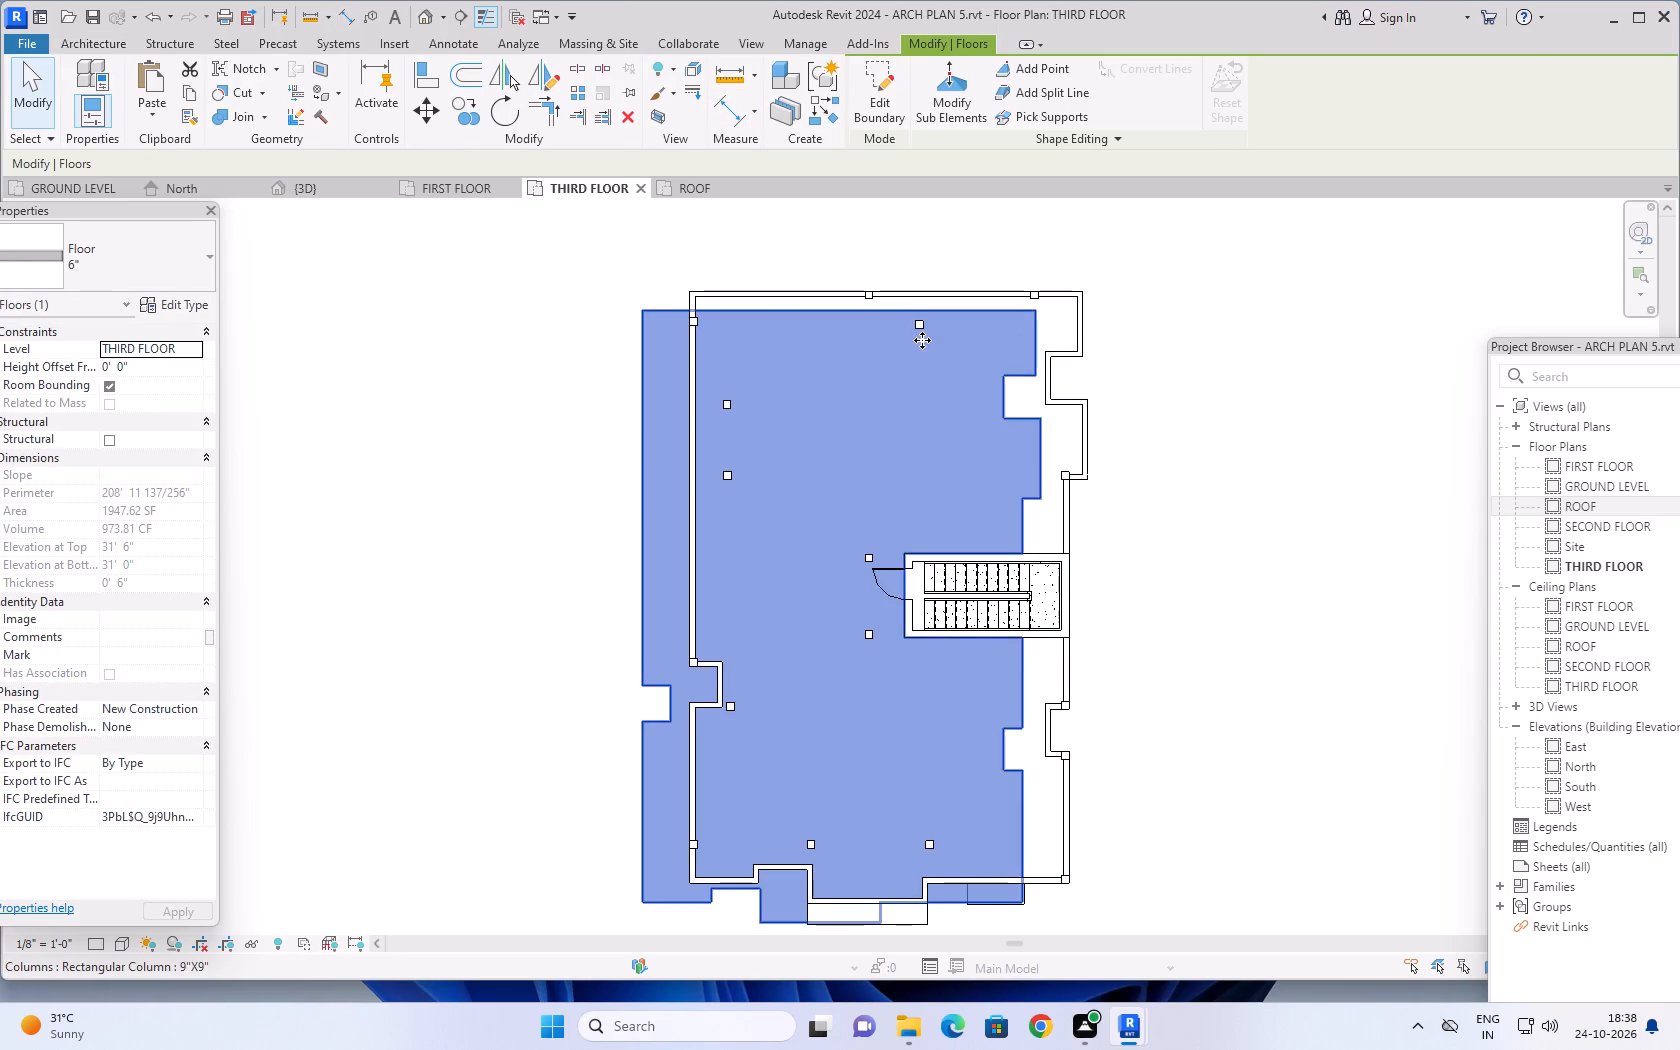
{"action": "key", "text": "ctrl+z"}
Set the base level of six interior 9"X9" columns, from the back wall to the southwest recess, to SECOND FLOOR, and deselect them.
{"action": "scroll", "coordinate": [917, 320], "scroll_direction": "up", "scroll_amount": 3}
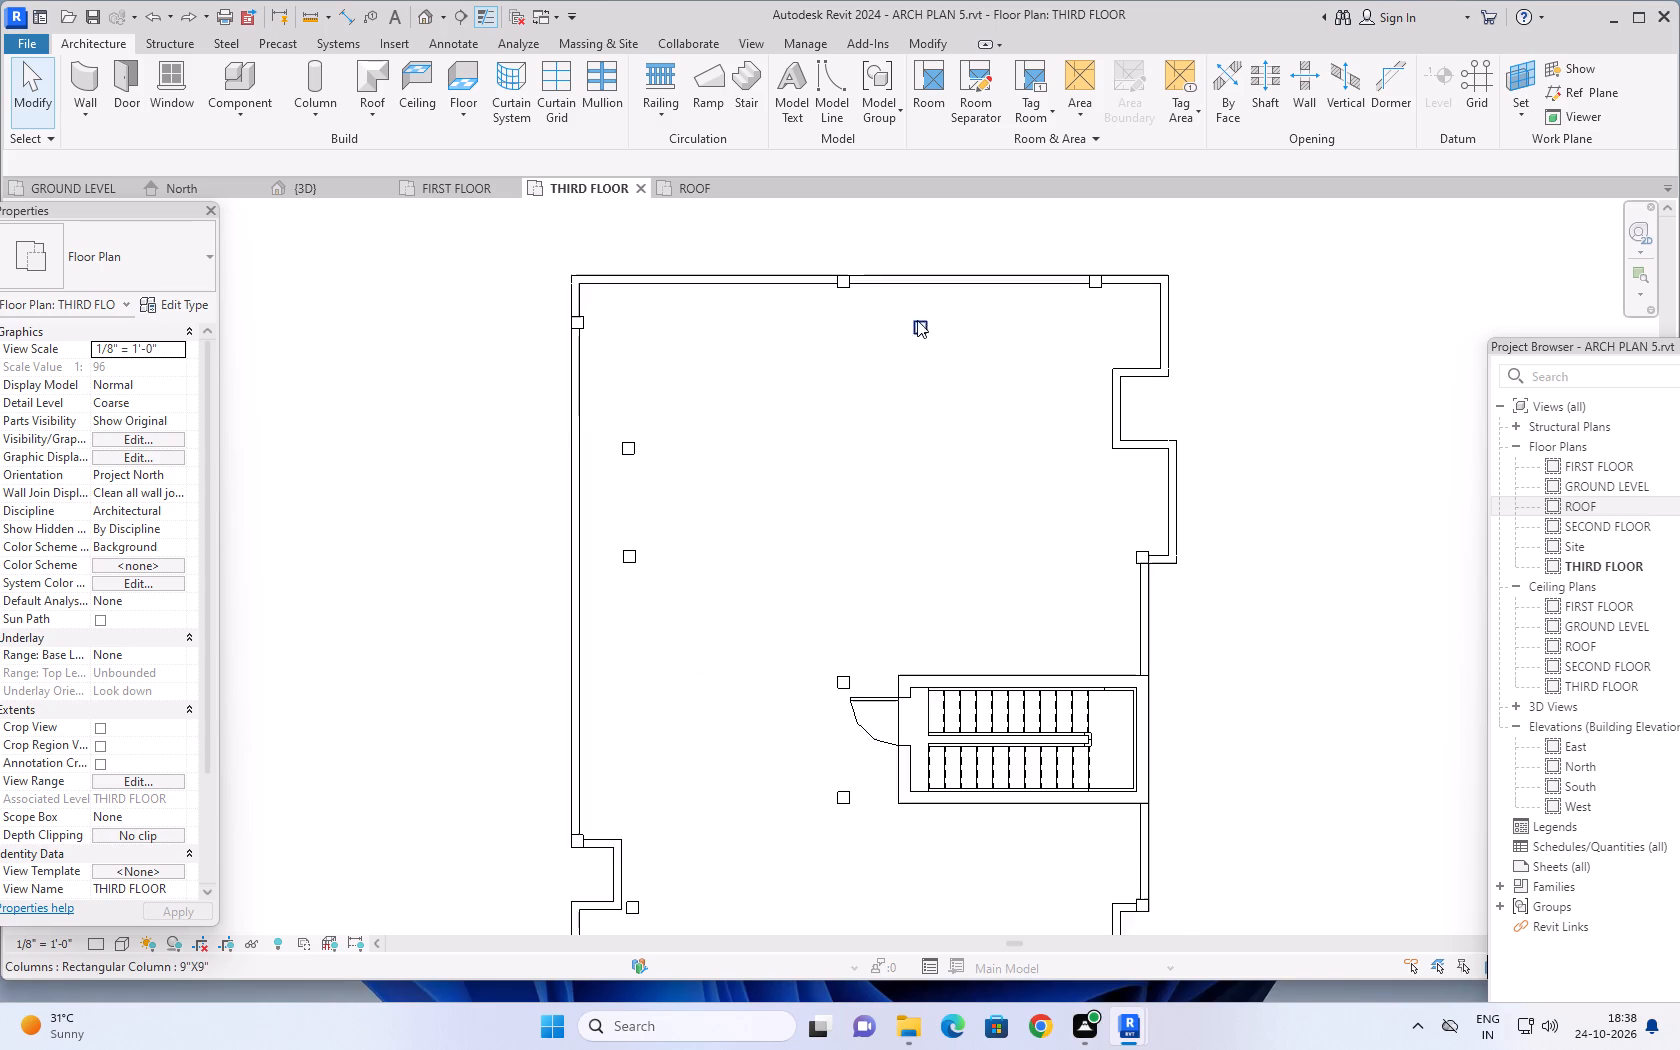
{"action": "scroll", "coordinate": [917, 320], "scroll_direction": "up", "scroll_amount": 1}
{"action": "left_click", "coordinate": [924, 334]}
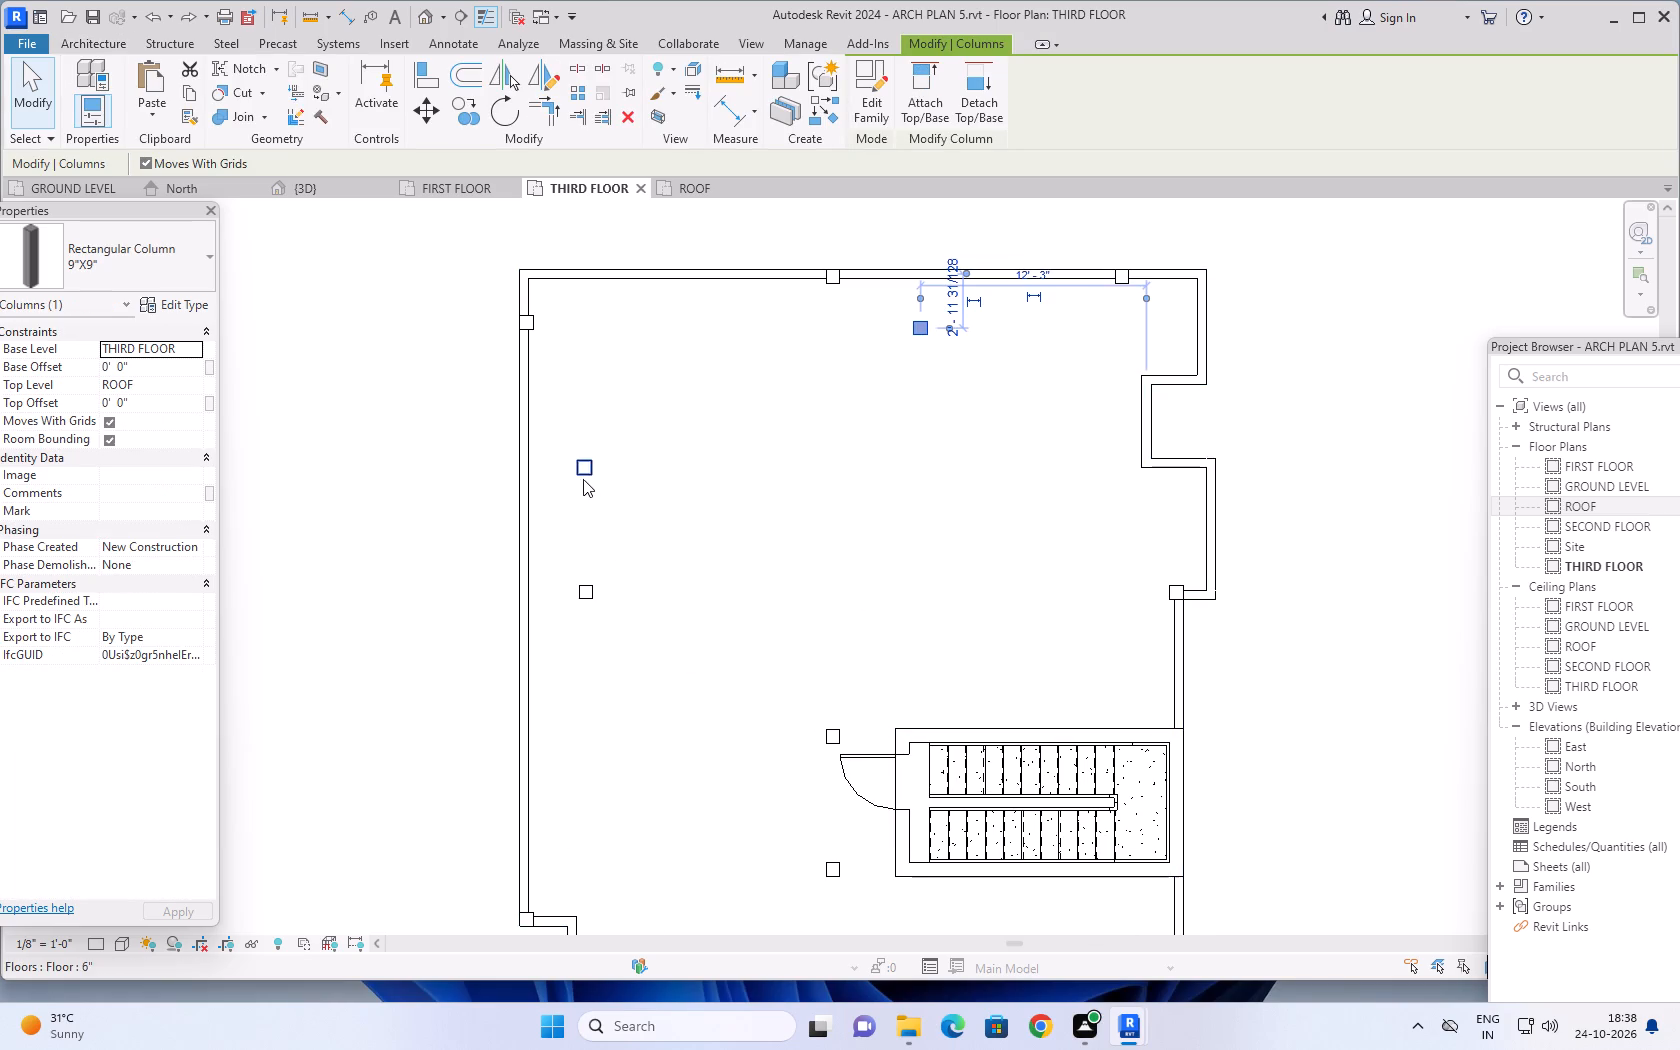
{"action": "left_click", "coordinate": [583, 475], "text": "ctrl"}
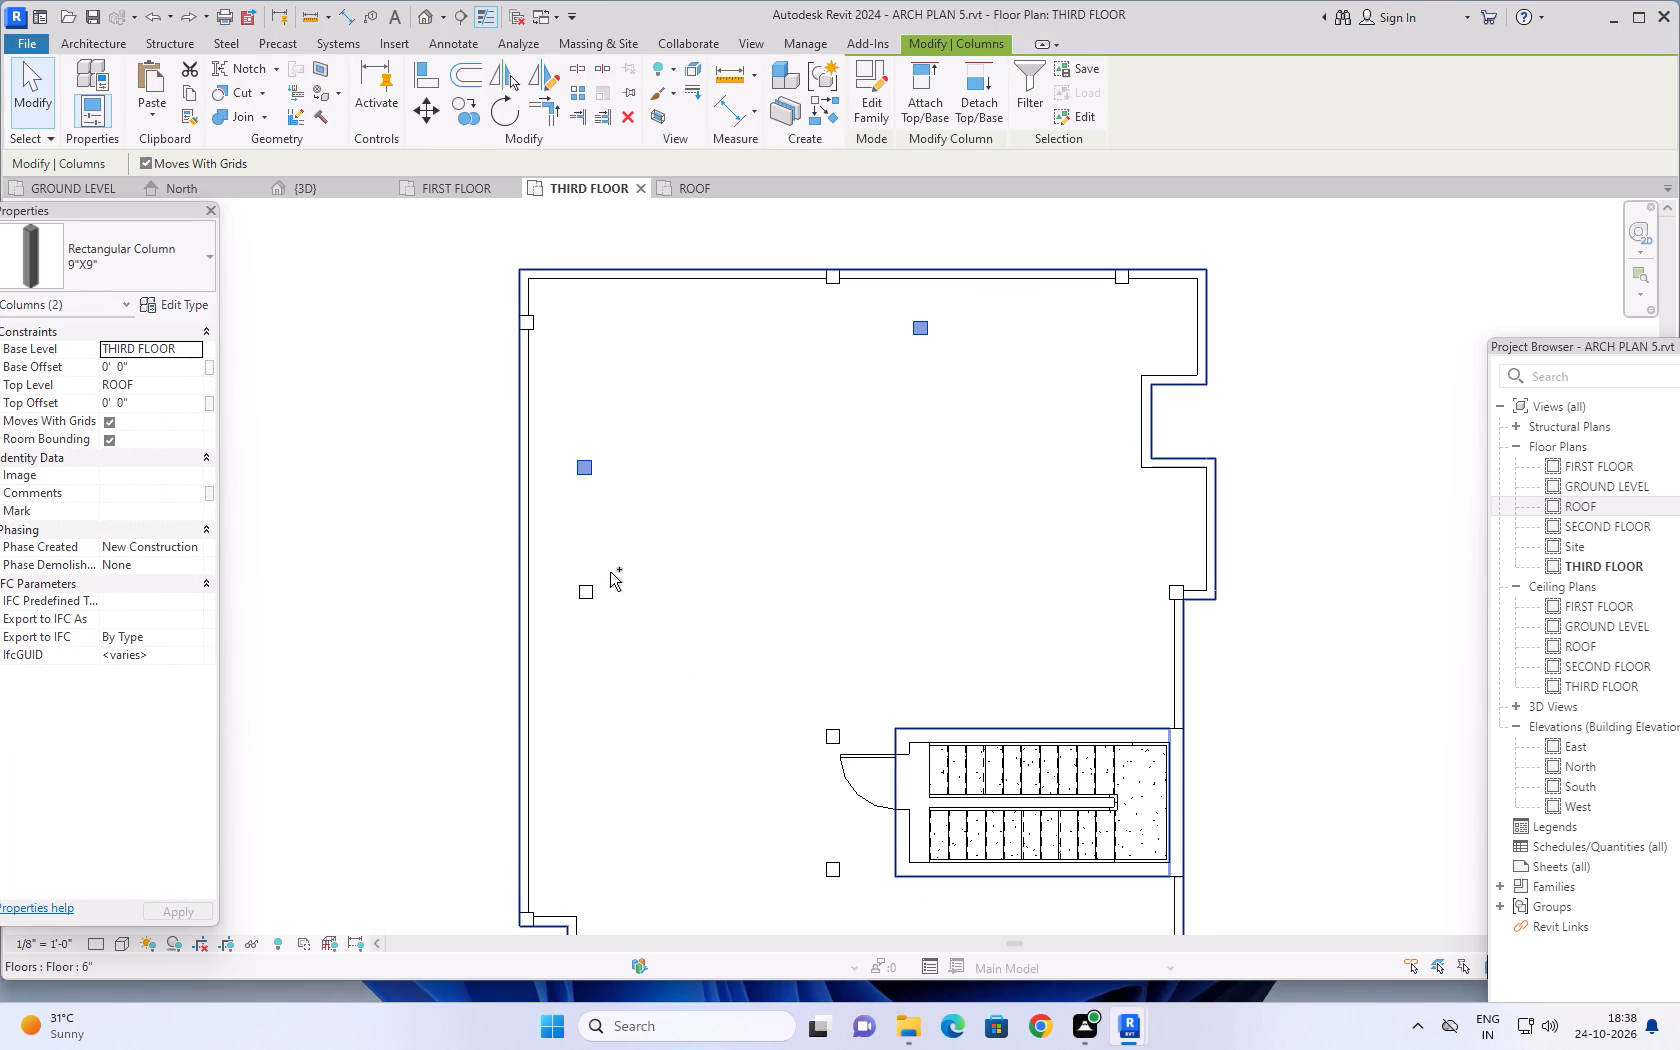
{"action": "left_click", "coordinate": [590, 599], "text": "ctrl"}
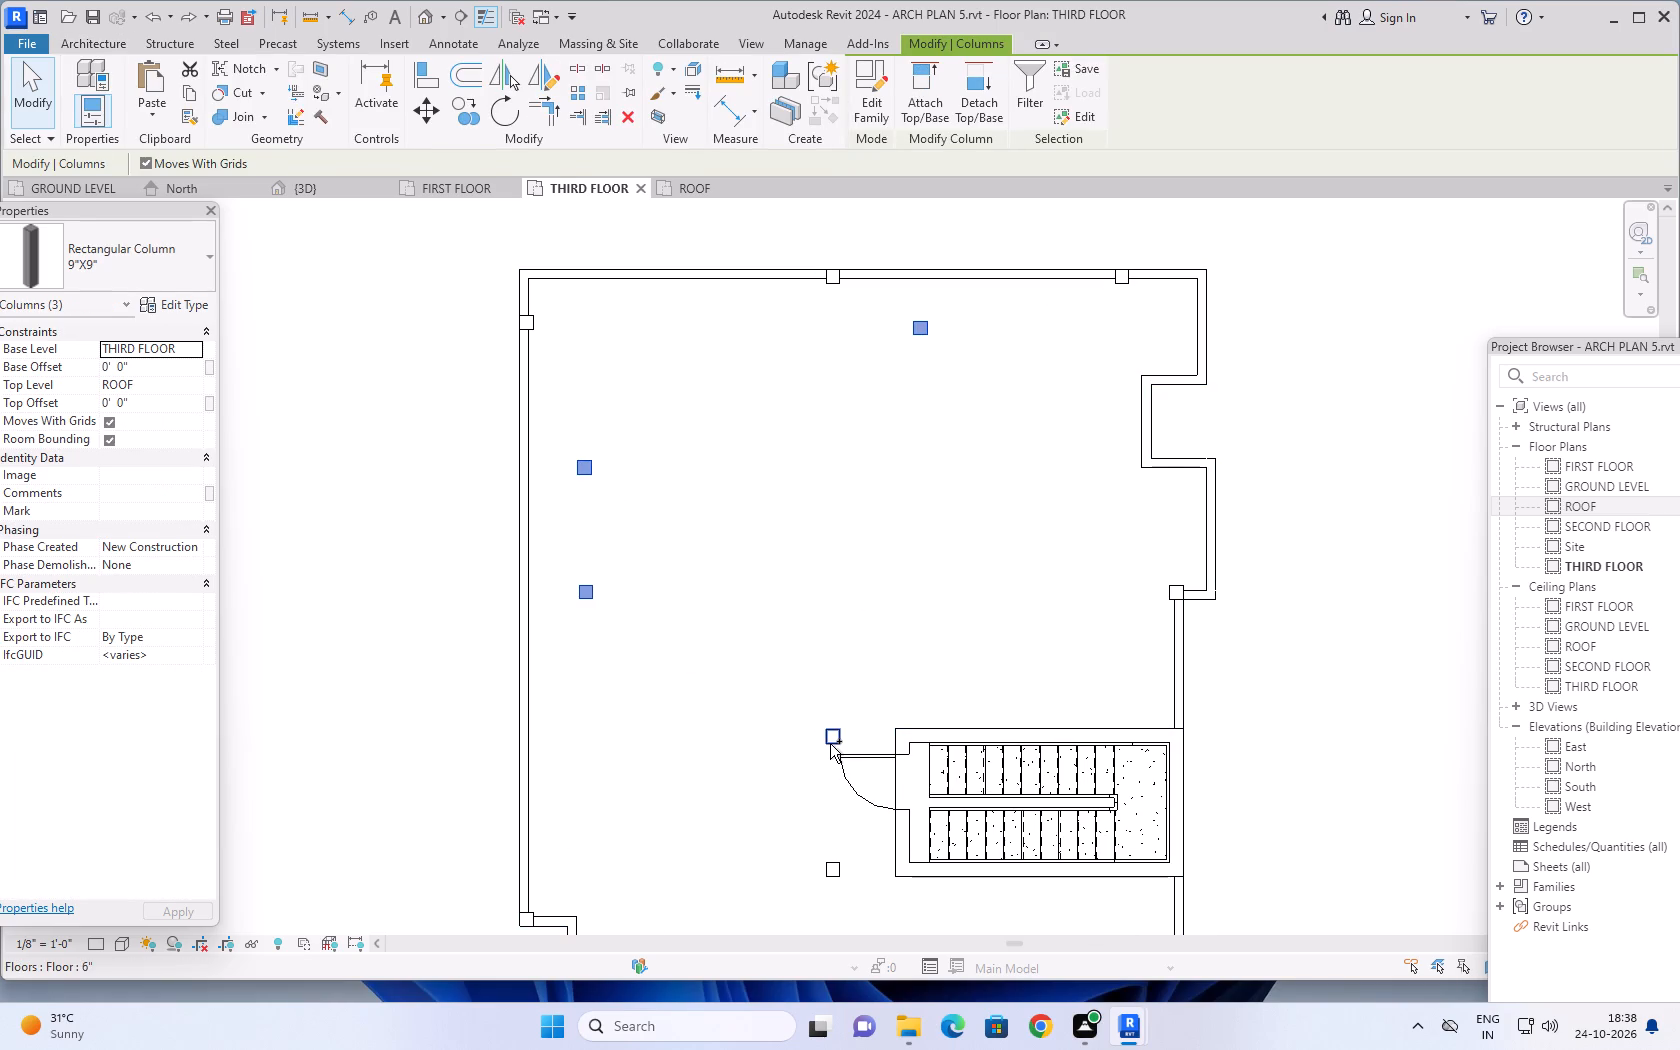
{"action": "left_click", "coordinate": [830, 744], "text": "ctrl"}
{"action": "left_click", "coordinate": [832, 863], "text": "ctrl"}
{"action": "scroll", "coordinate": [745, 762], "scroll_direction": "down", "scroll_amount": 2}
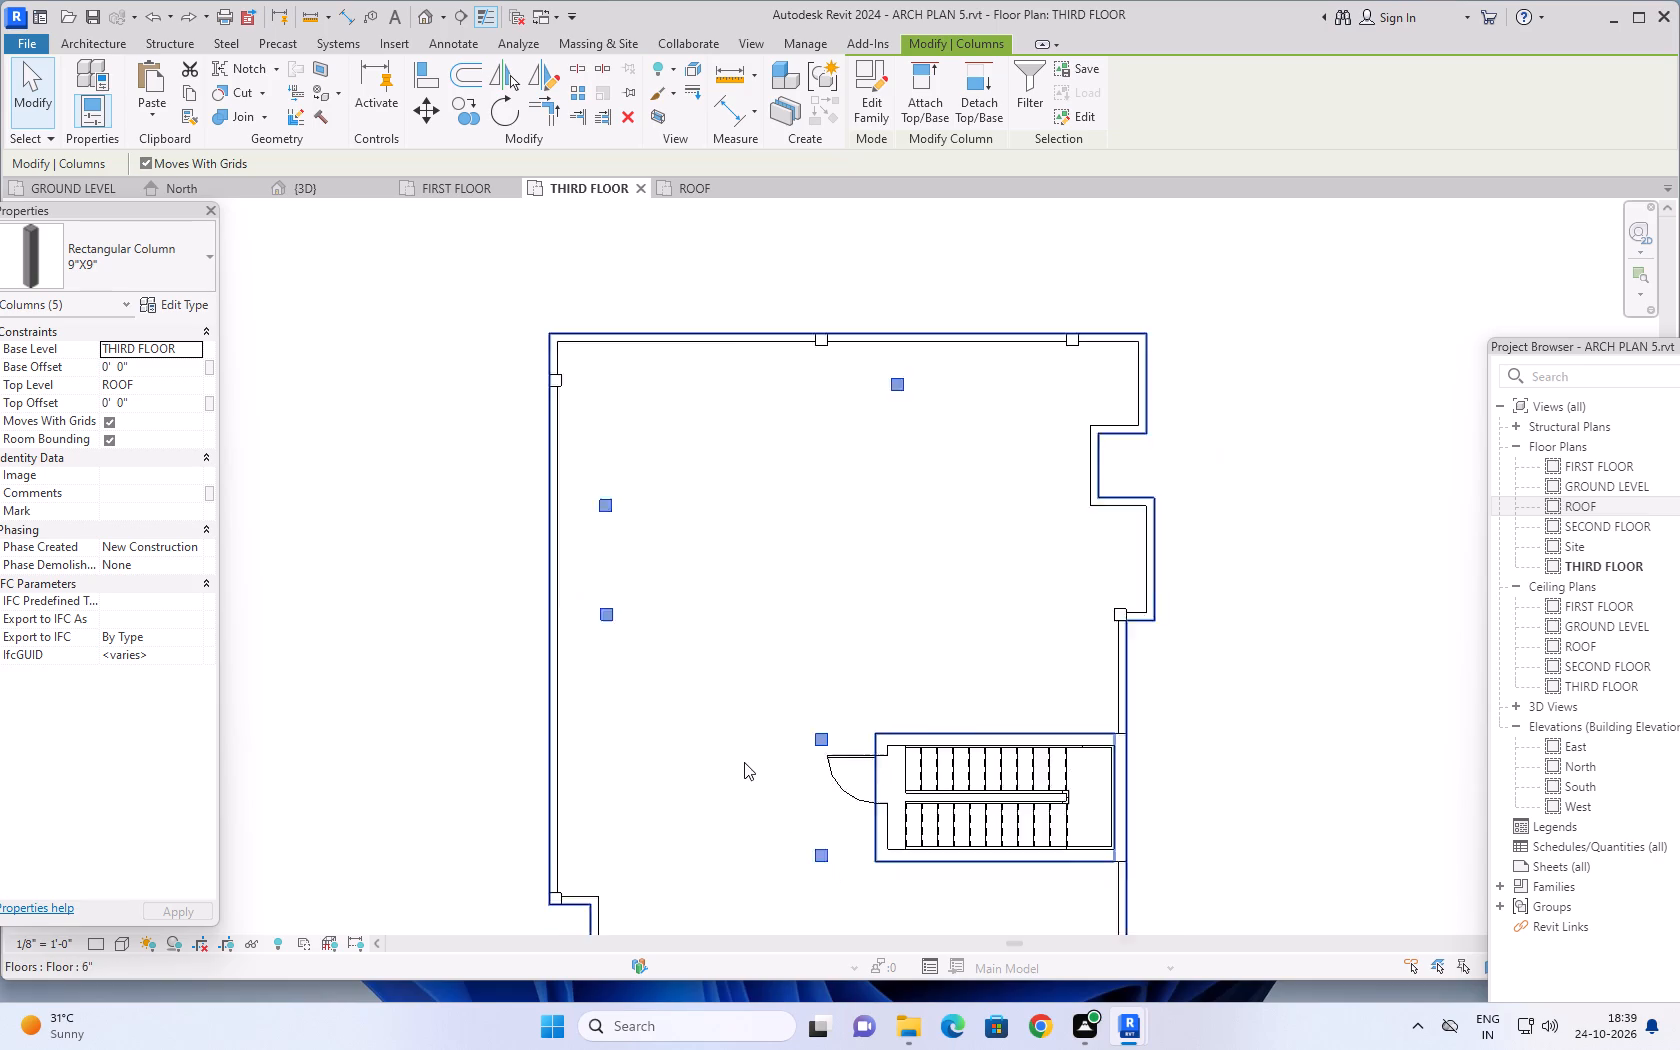
{"action": "scroll", "coordinate": [744, 762], "scroll_direction": "down", "scroll_amount": 1}
{"action": "middle_click_drag", "start_coordinate": [731, 787], "coordinate": [704, 468]}
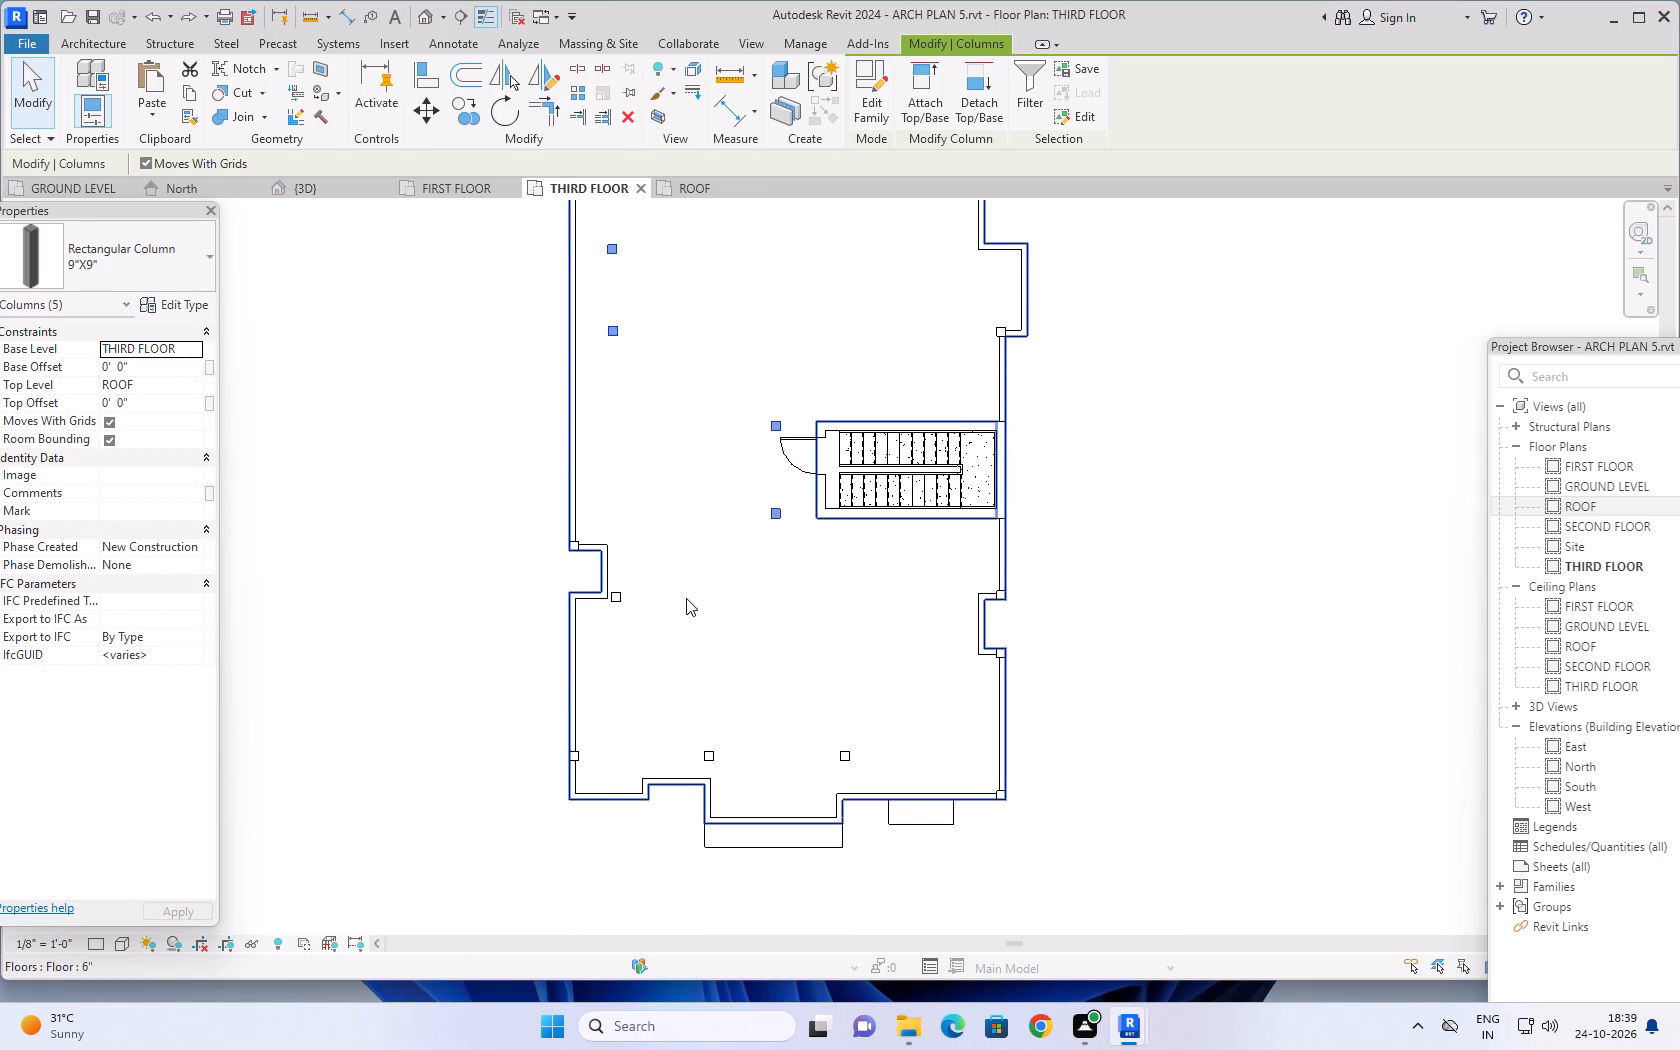
{"action": "left_click", "coordinate": [617, 602], "text": "ctrl"}
{"action": "scroll", "coordinate": [822, 615], "scroll_direction": "down", "scroll_amount": 2}
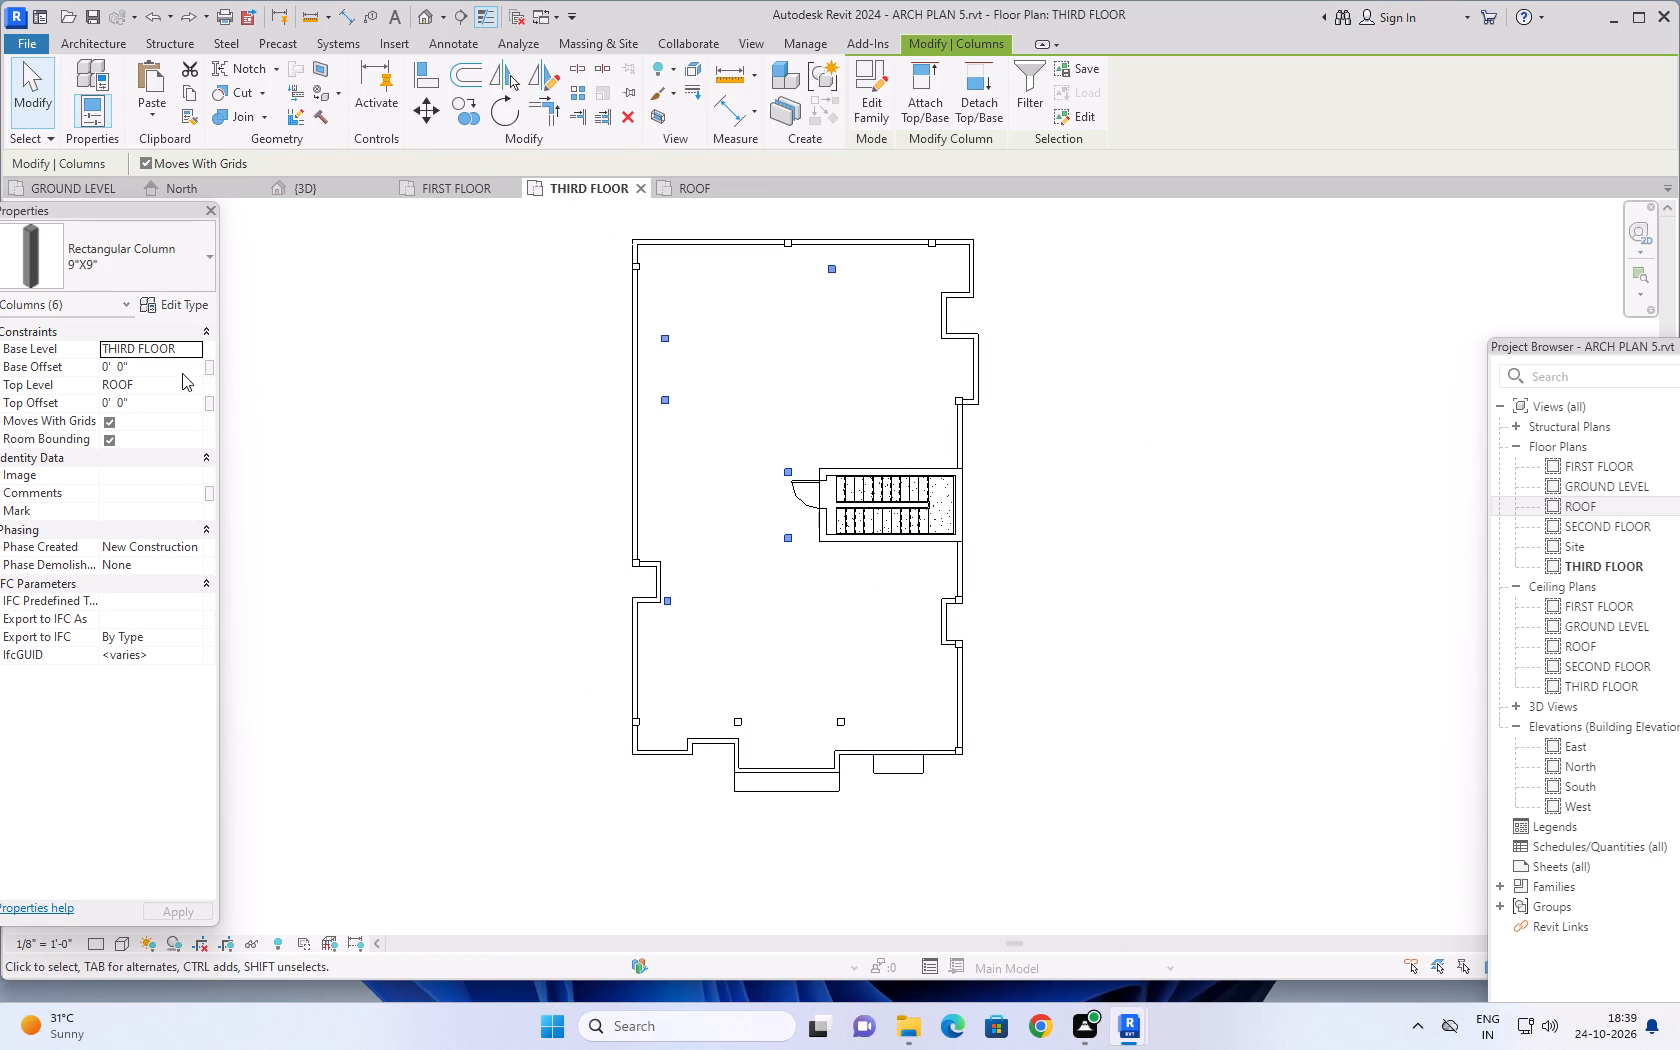
{"action": "left_click", "coordinate": [192, 346]}
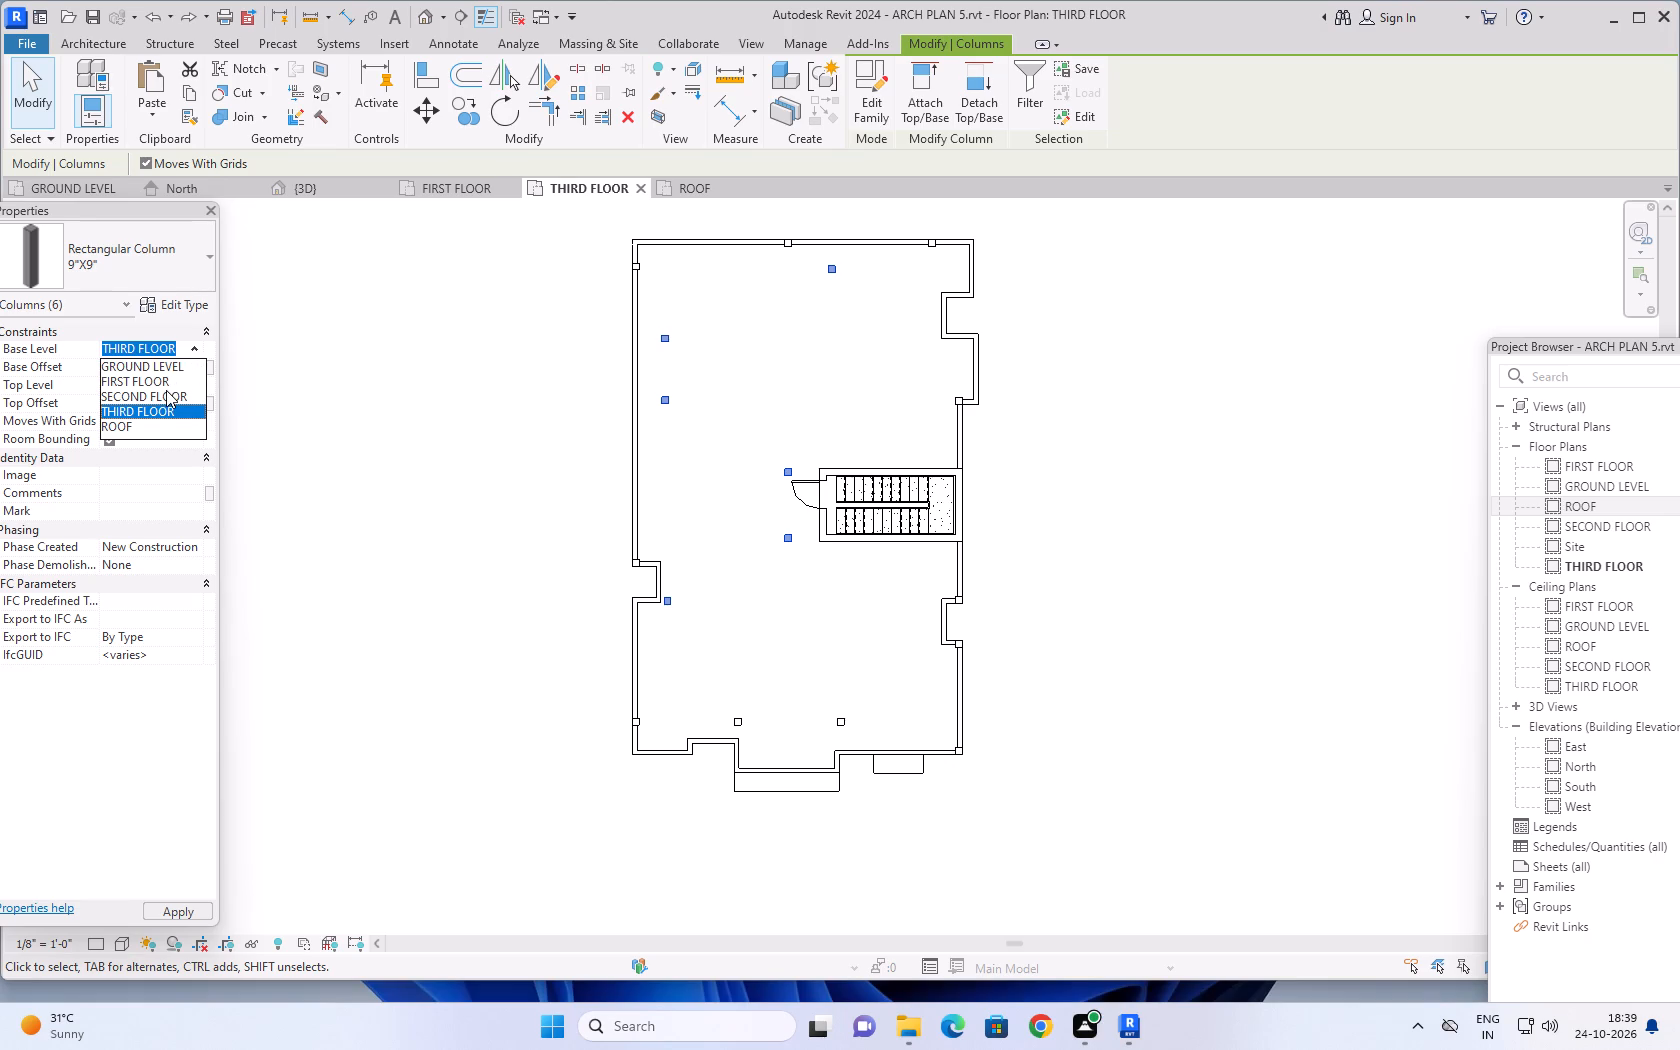
{"action": "left_click", "coordinate": [166, 390]}
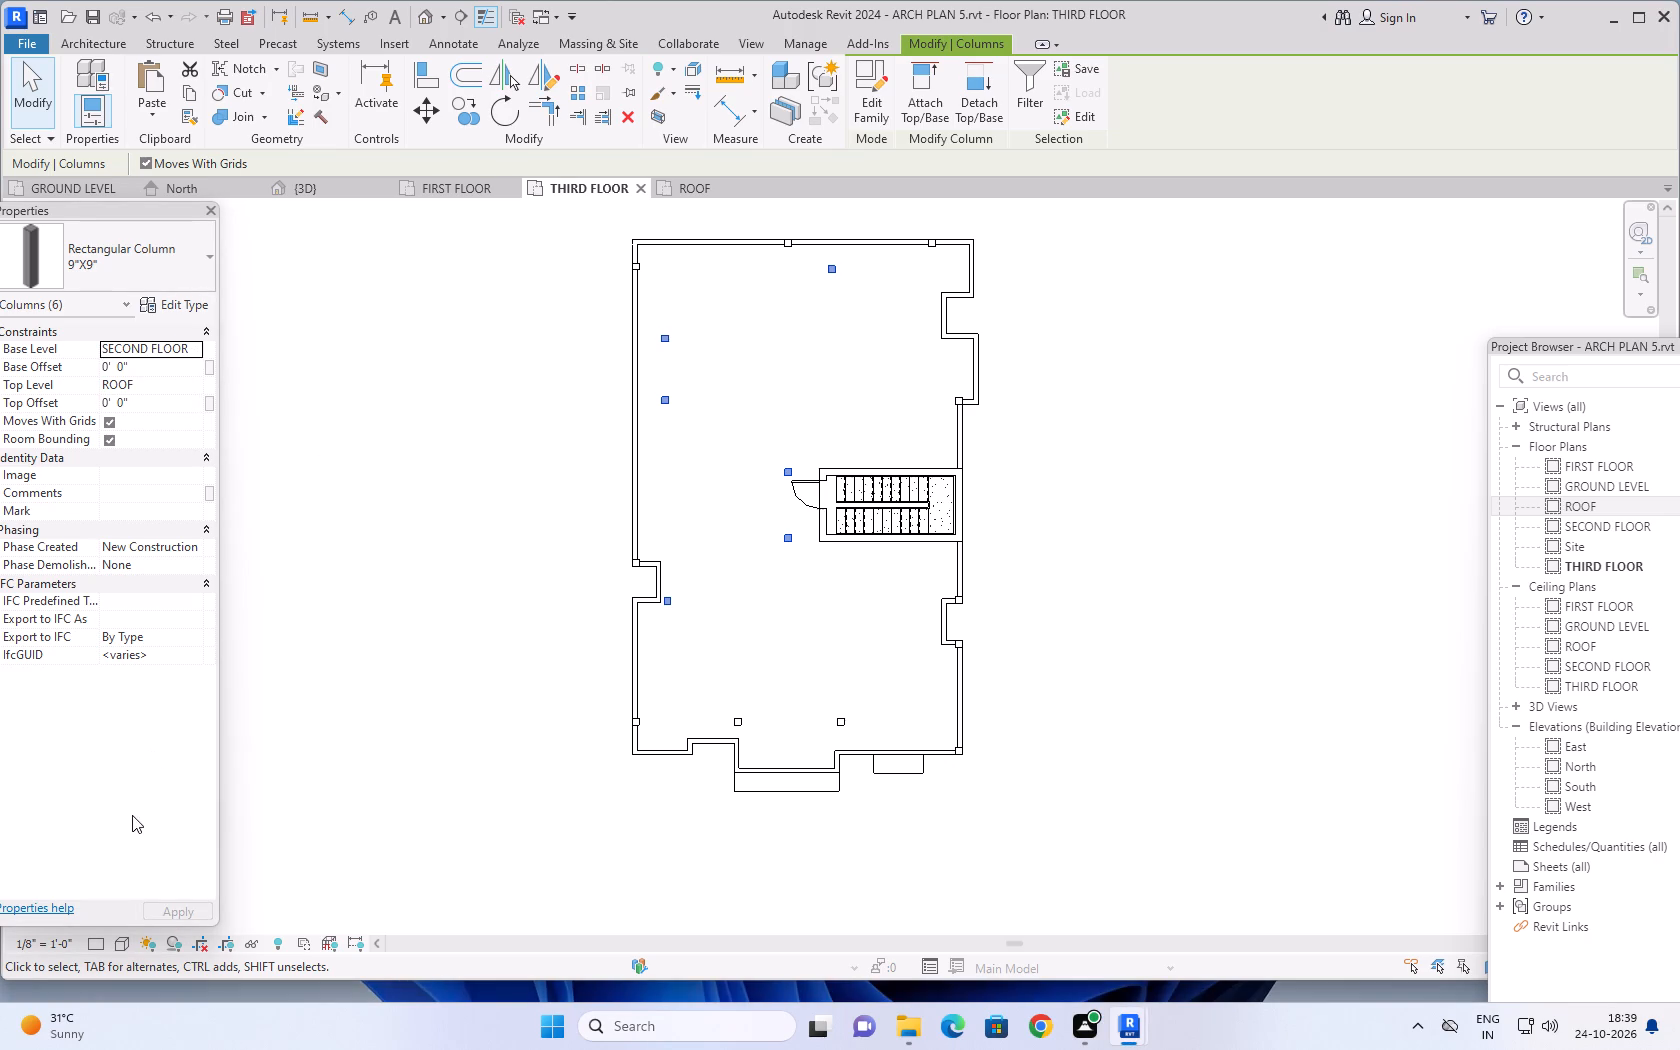
{"action": "left_click", "coordinate": [198, 345]}
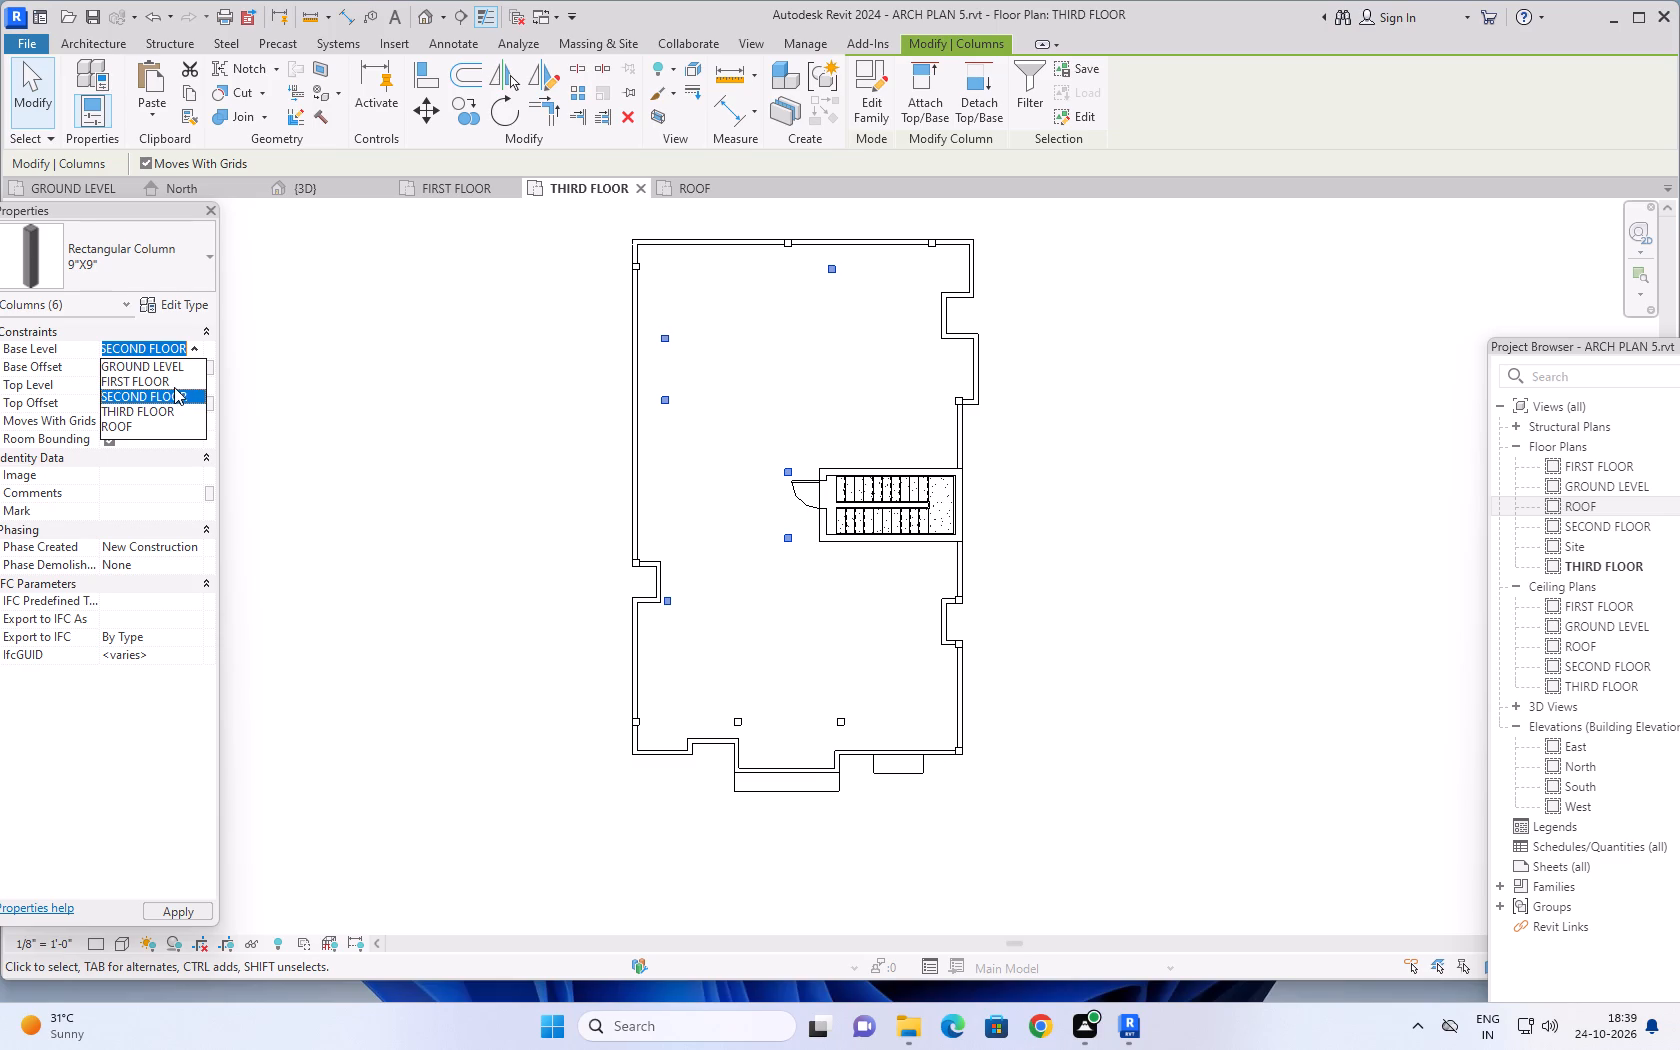
{"action": "key", "text": "Escape"}
{"action": "key", "text": "Escape"}
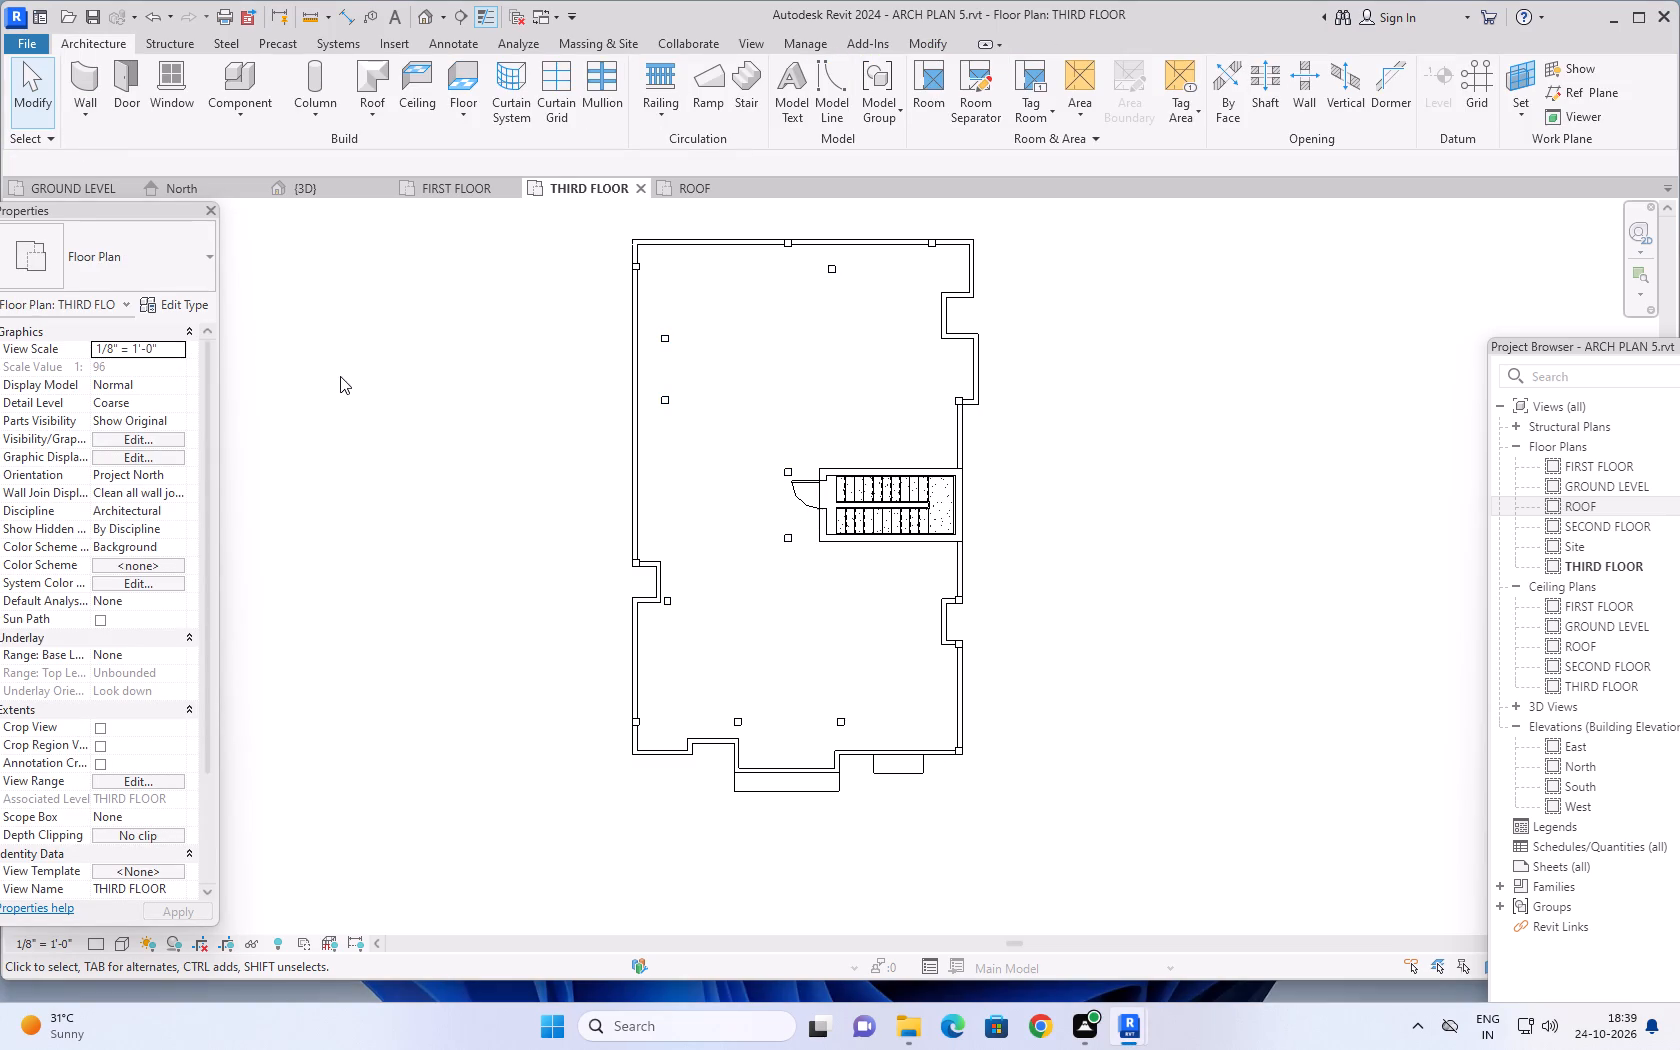
Check the base and top level settings of the interior 9"X9" column nearest the back wall, and deselect it.
{"action": "left_click", "coordinate": [833, 268]}
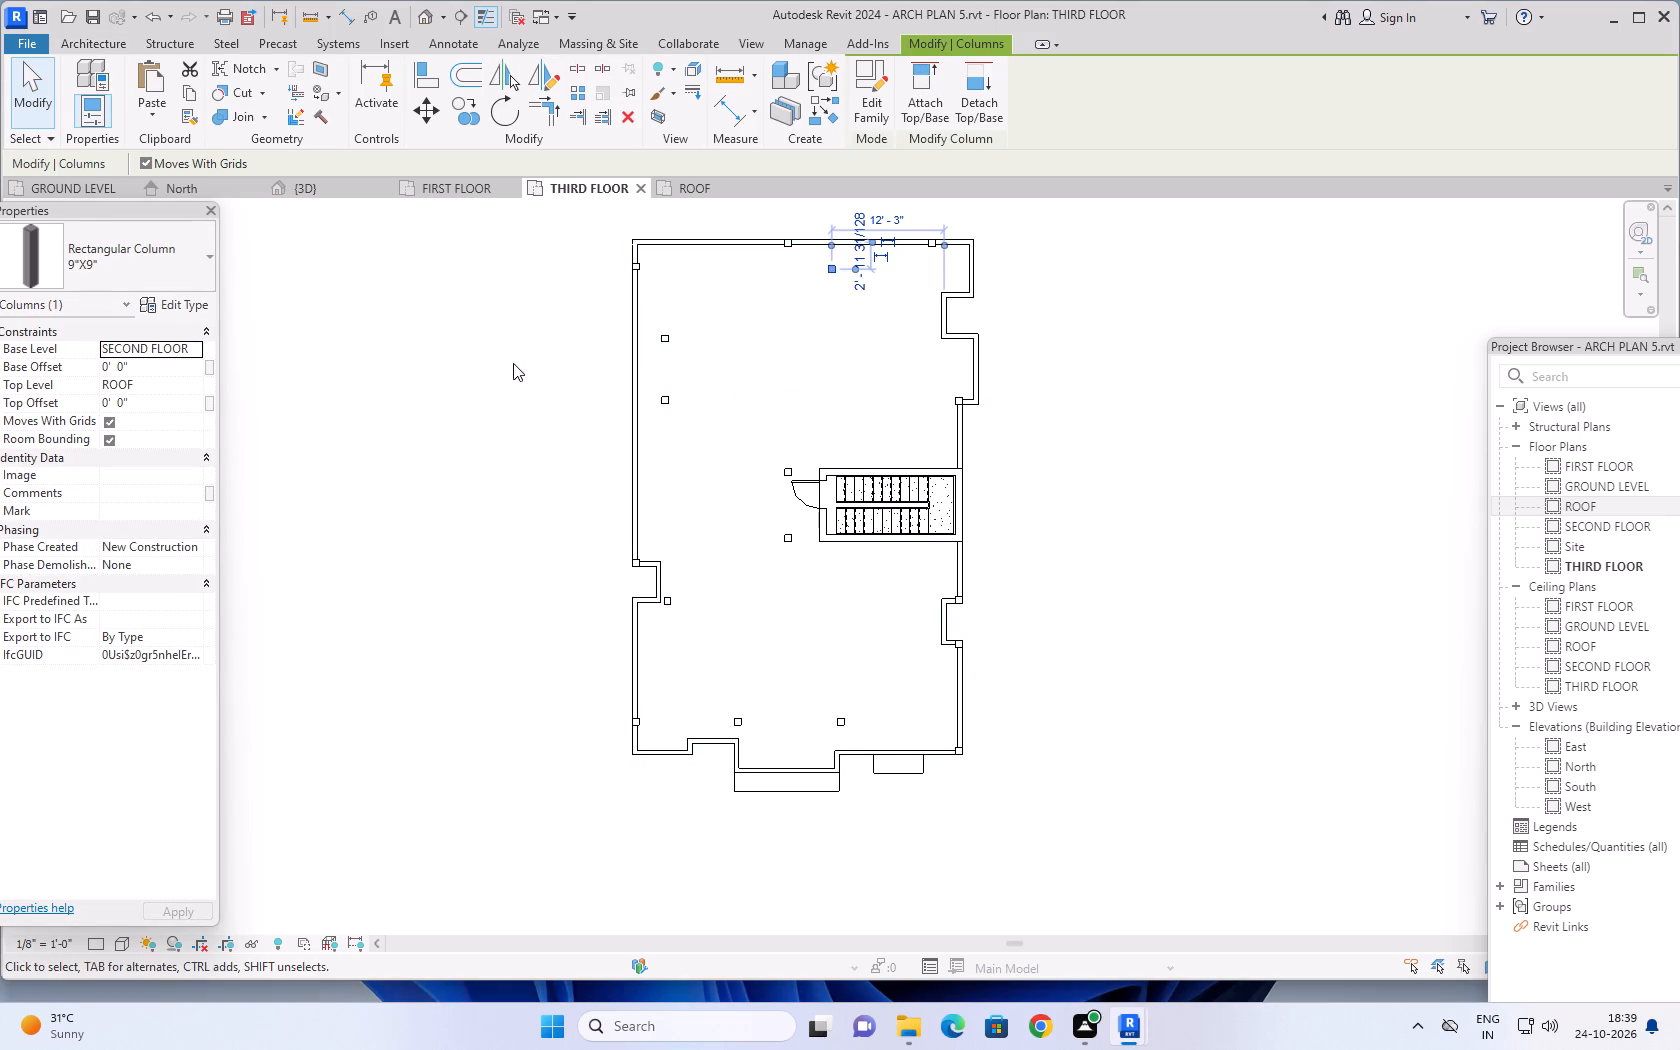
{"action": "key", "text": "Escape"}
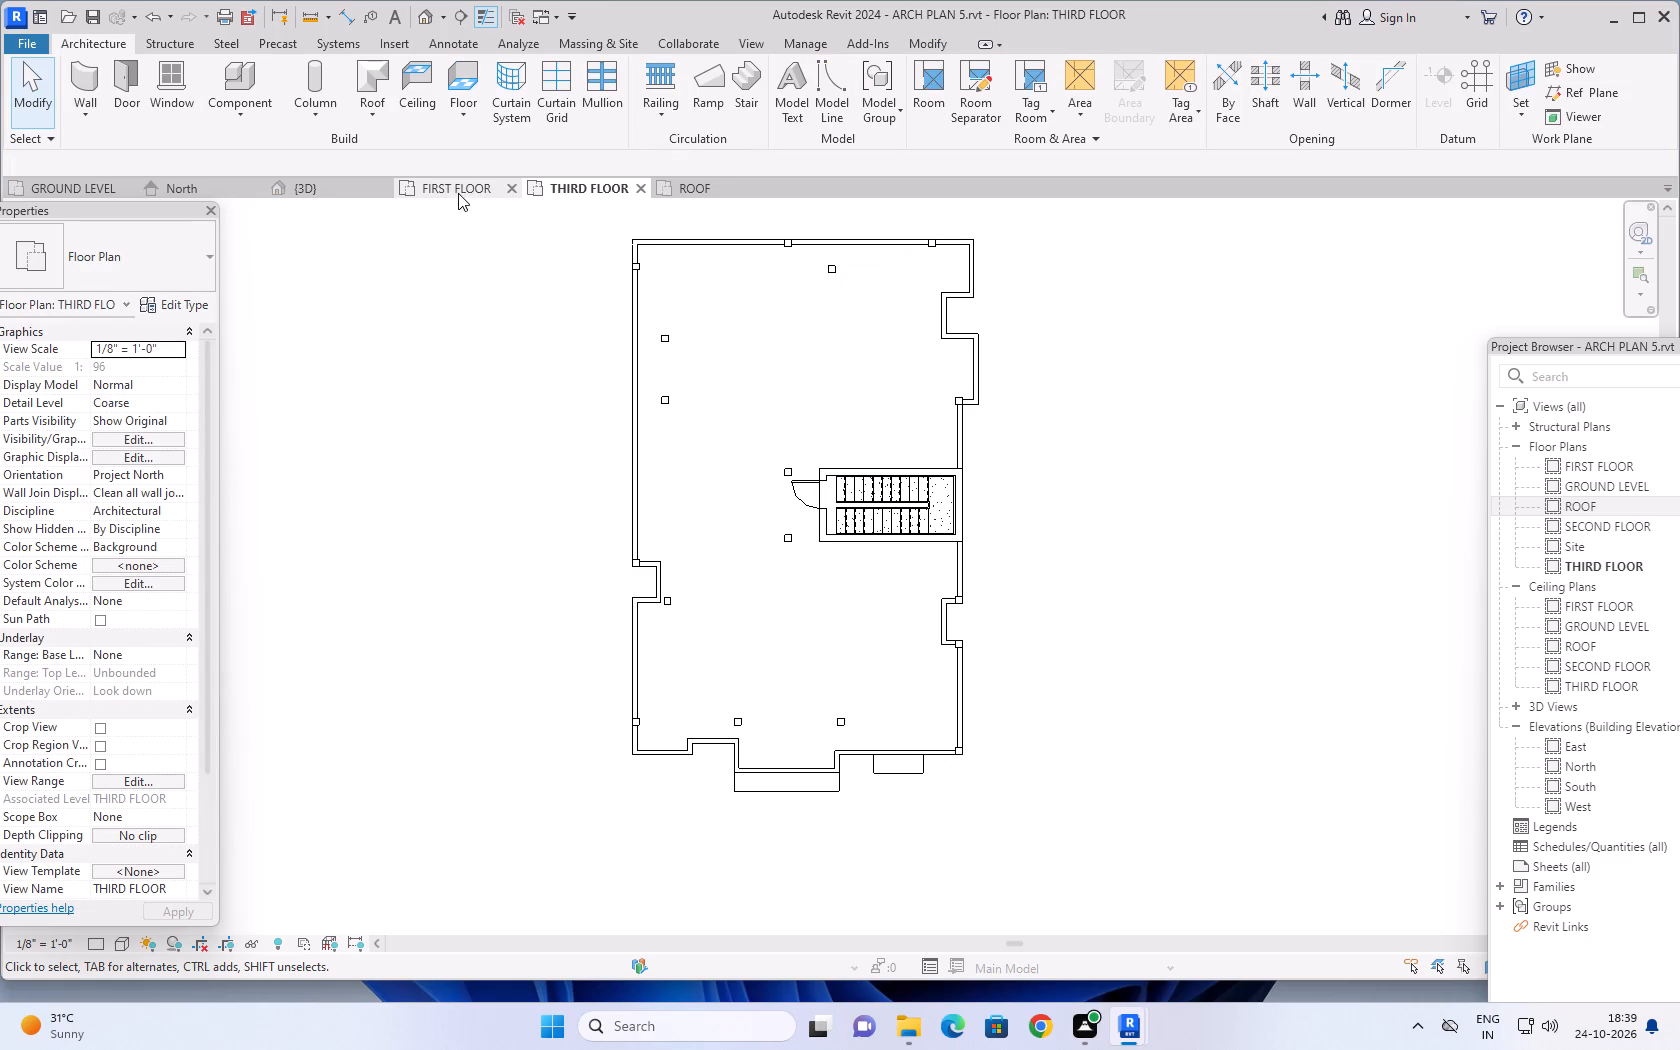
Examine the columns rising above the THIRD FLOOR slab in the 3D view from the right side, rear and front.
{"action": "left_click", "coordinate": [339, 194]}
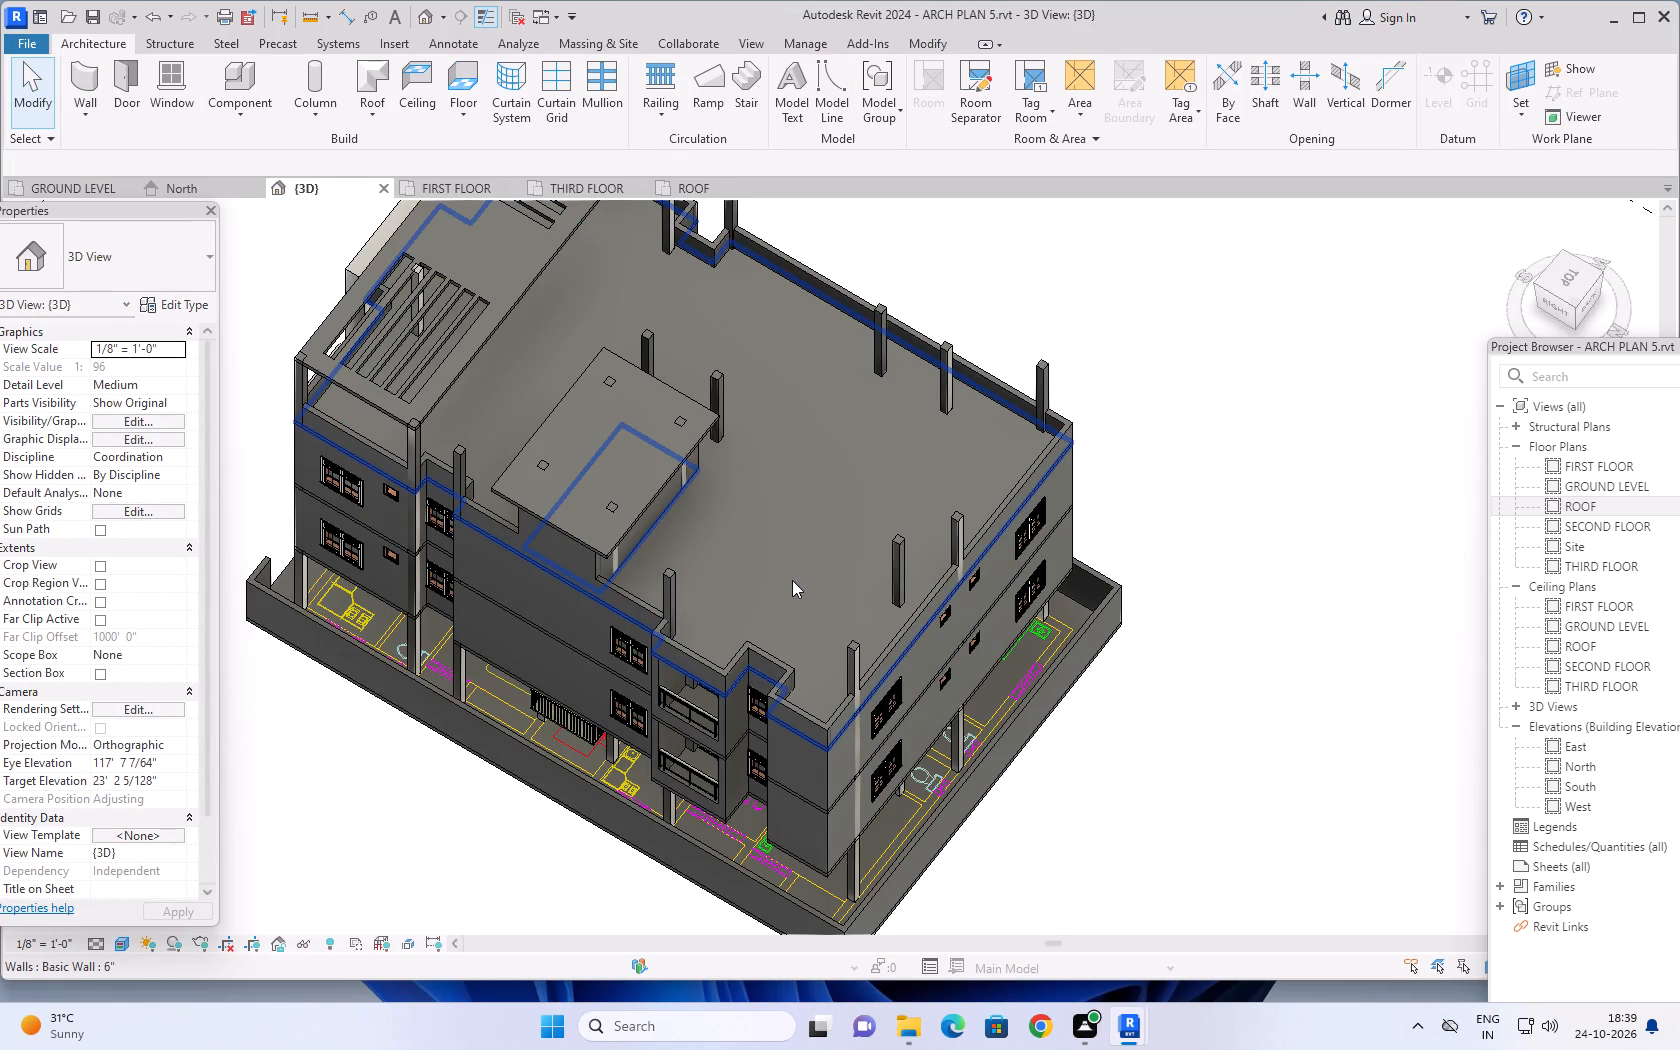
{"action": "middle_click_drag", "start_coordinate": [759, 571], "coordinate": [956, 264], "text": "shift"}
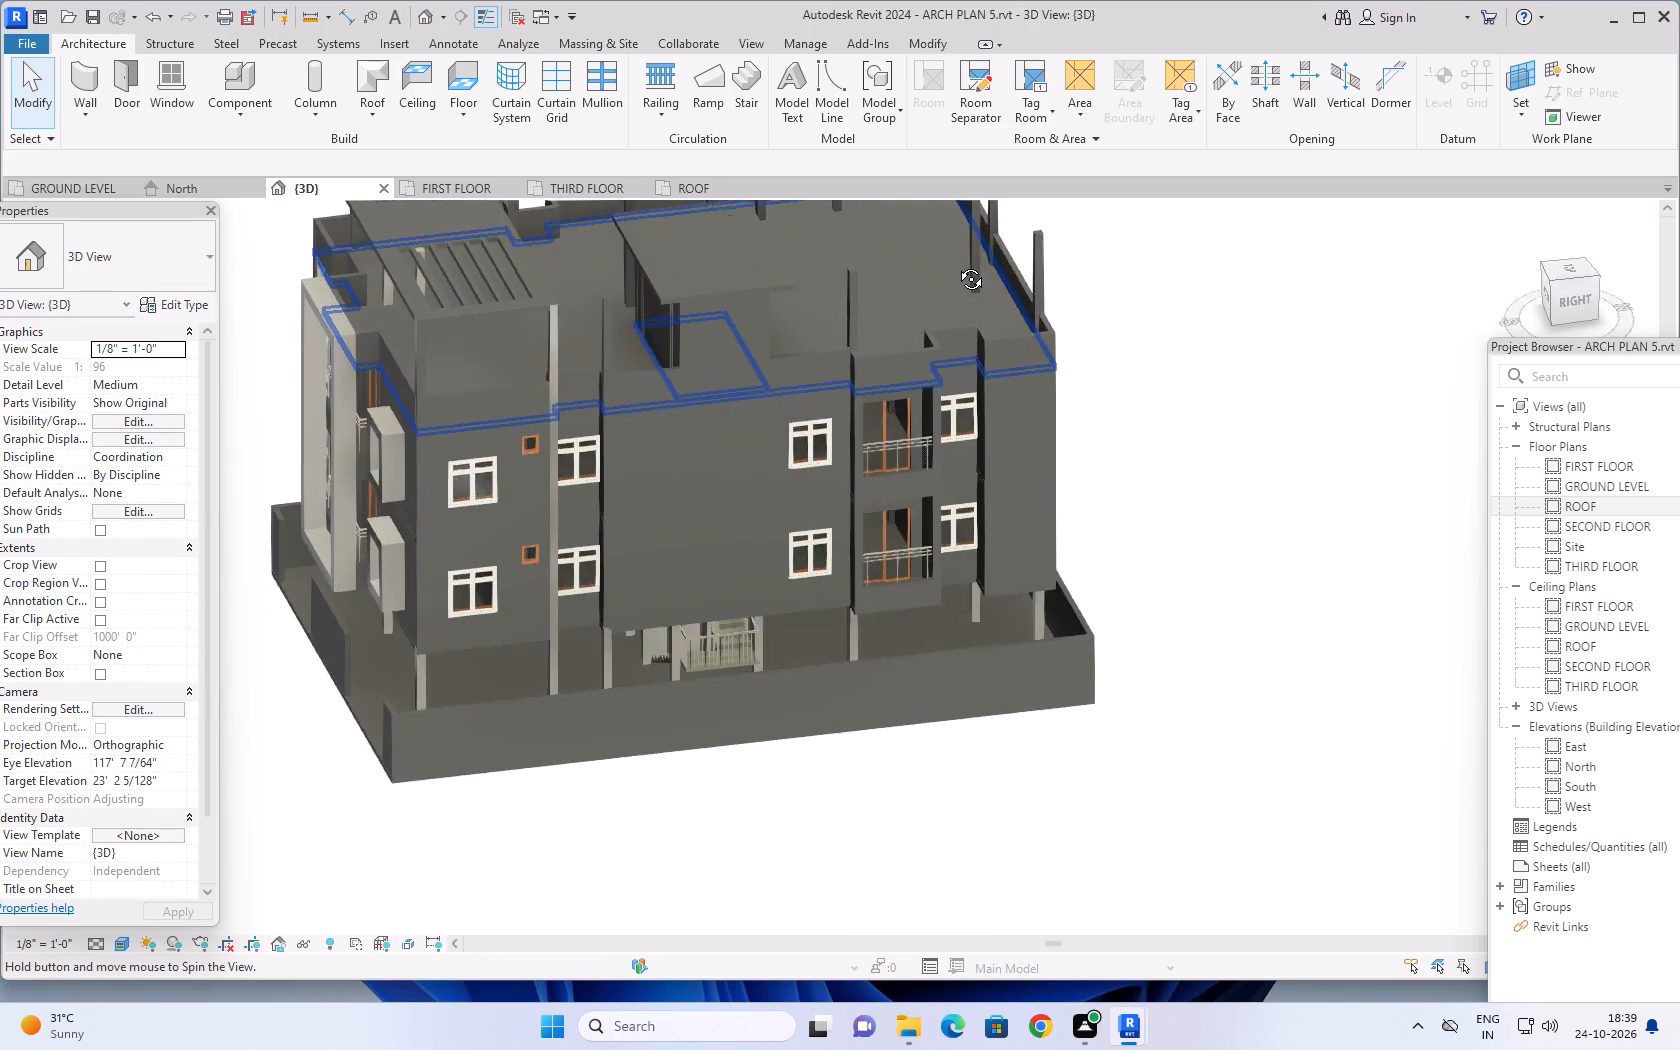
{"action": "middle_click_drag", "start_coordinate": [956, 264], "coordinate": [389, 607], "text": "shift"}
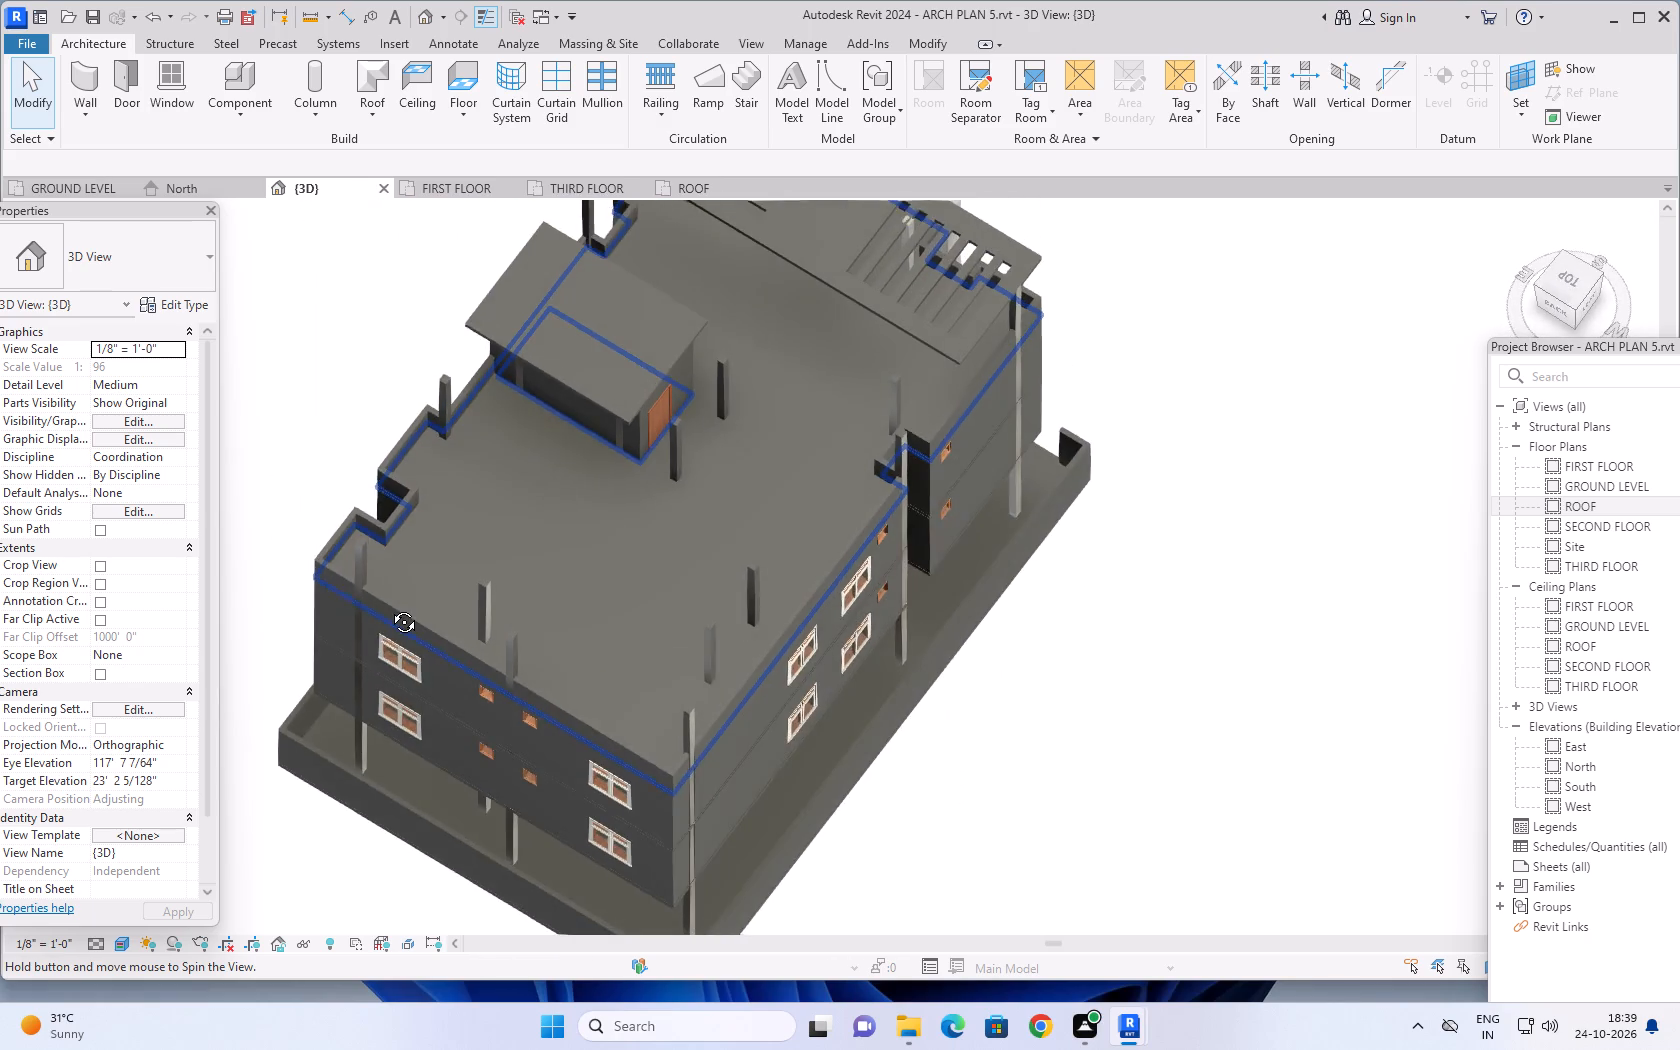
{"action": "middle_click_drag", "start_coordinate": [389, 607], "coordinate": [1062, 386], "text": "shift"}
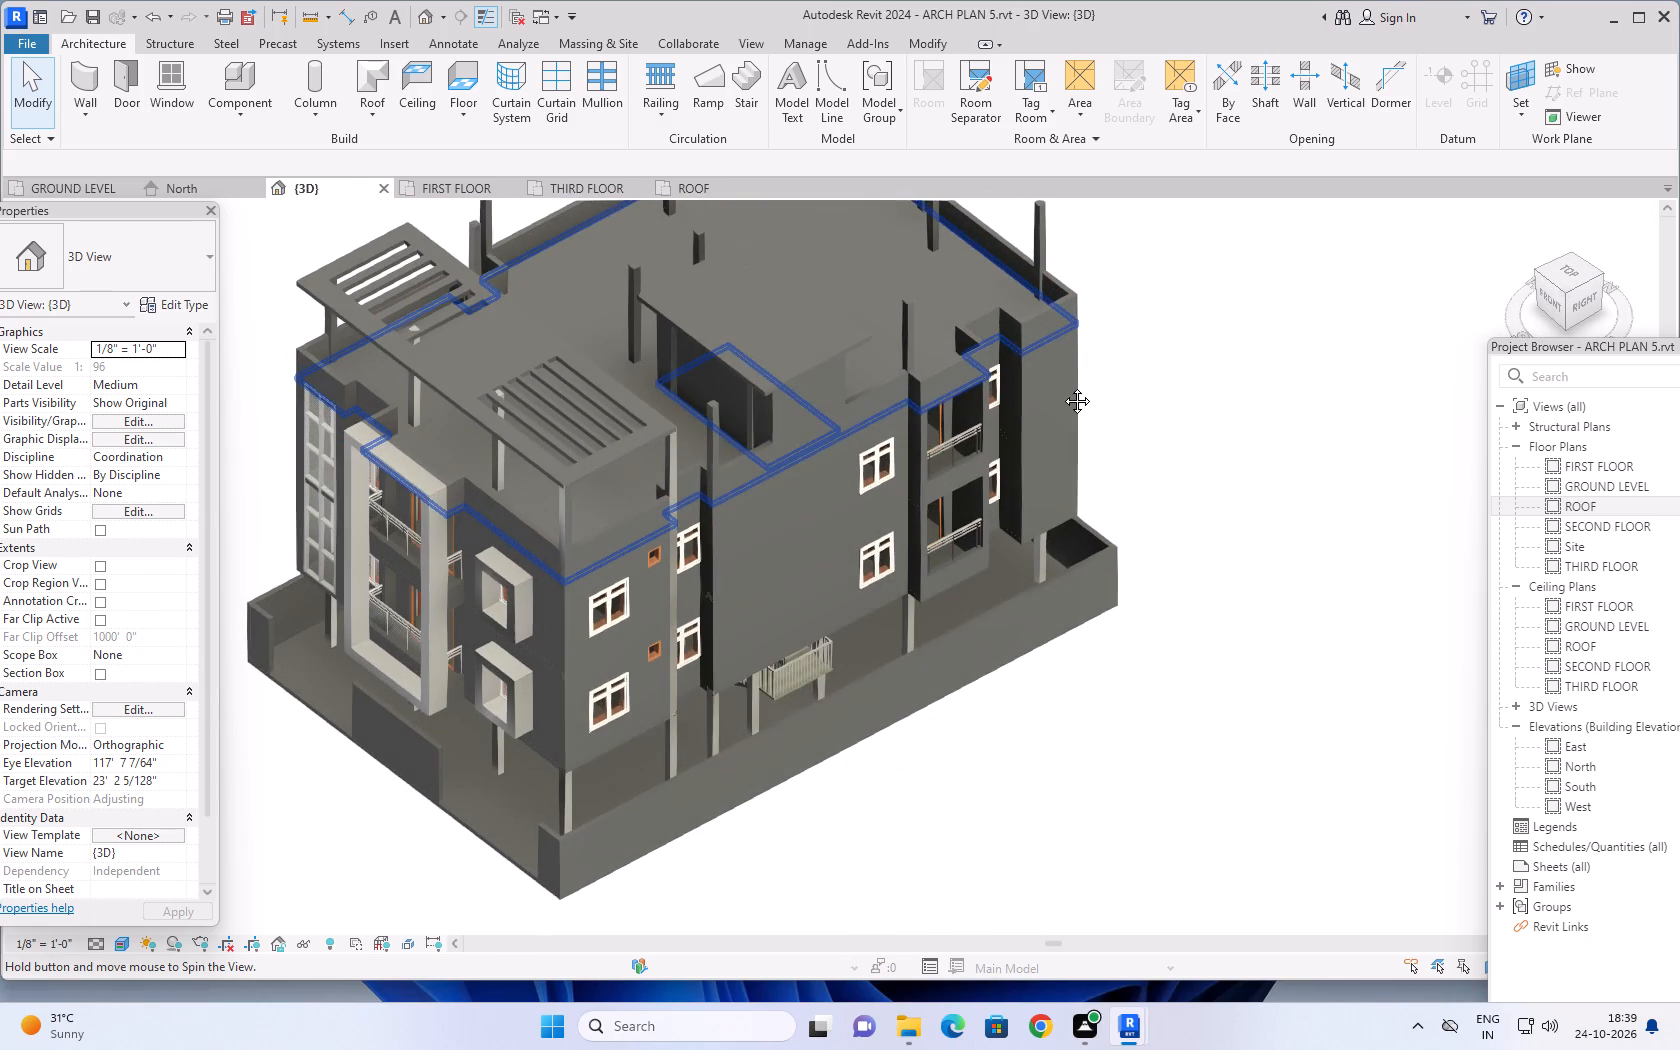
{"action": "middle_click_drag", "start_coordinate": [1062, 386], "coordinate": [1016, 531], "text": "shift"}
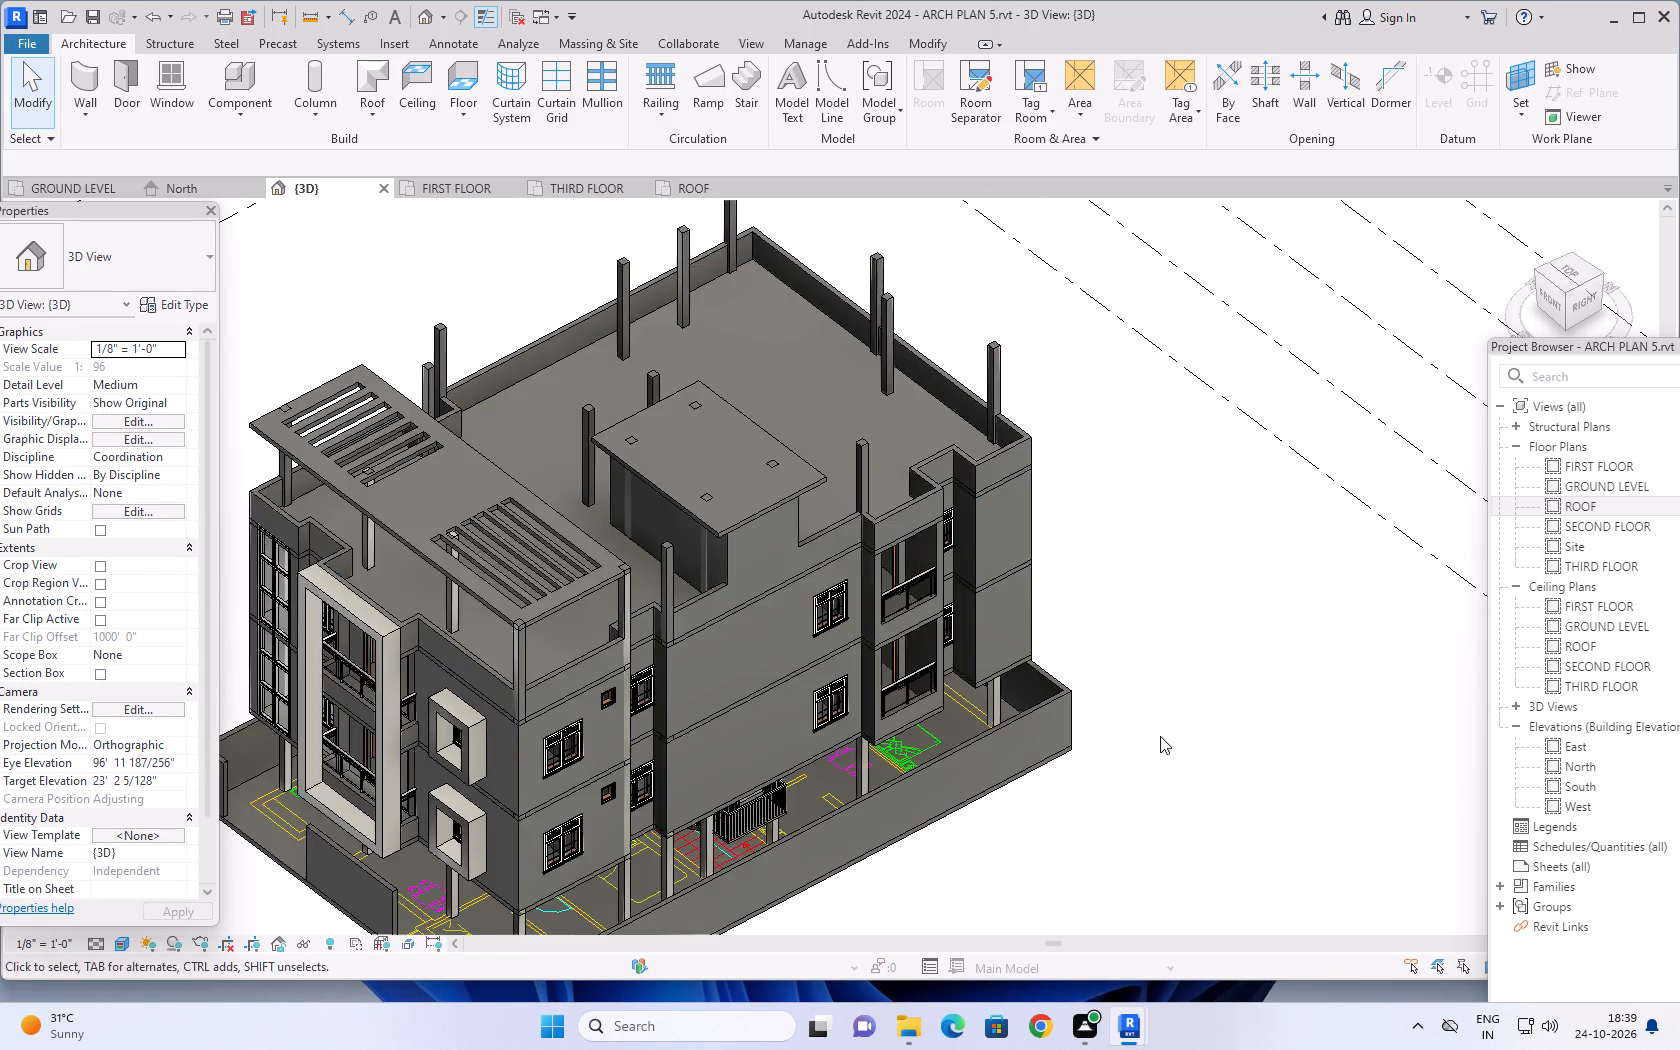
{"action": "middle_click_drag", "start_coordinate": [1157, 737], "coordinate": [538, 789], "text": "shift"}
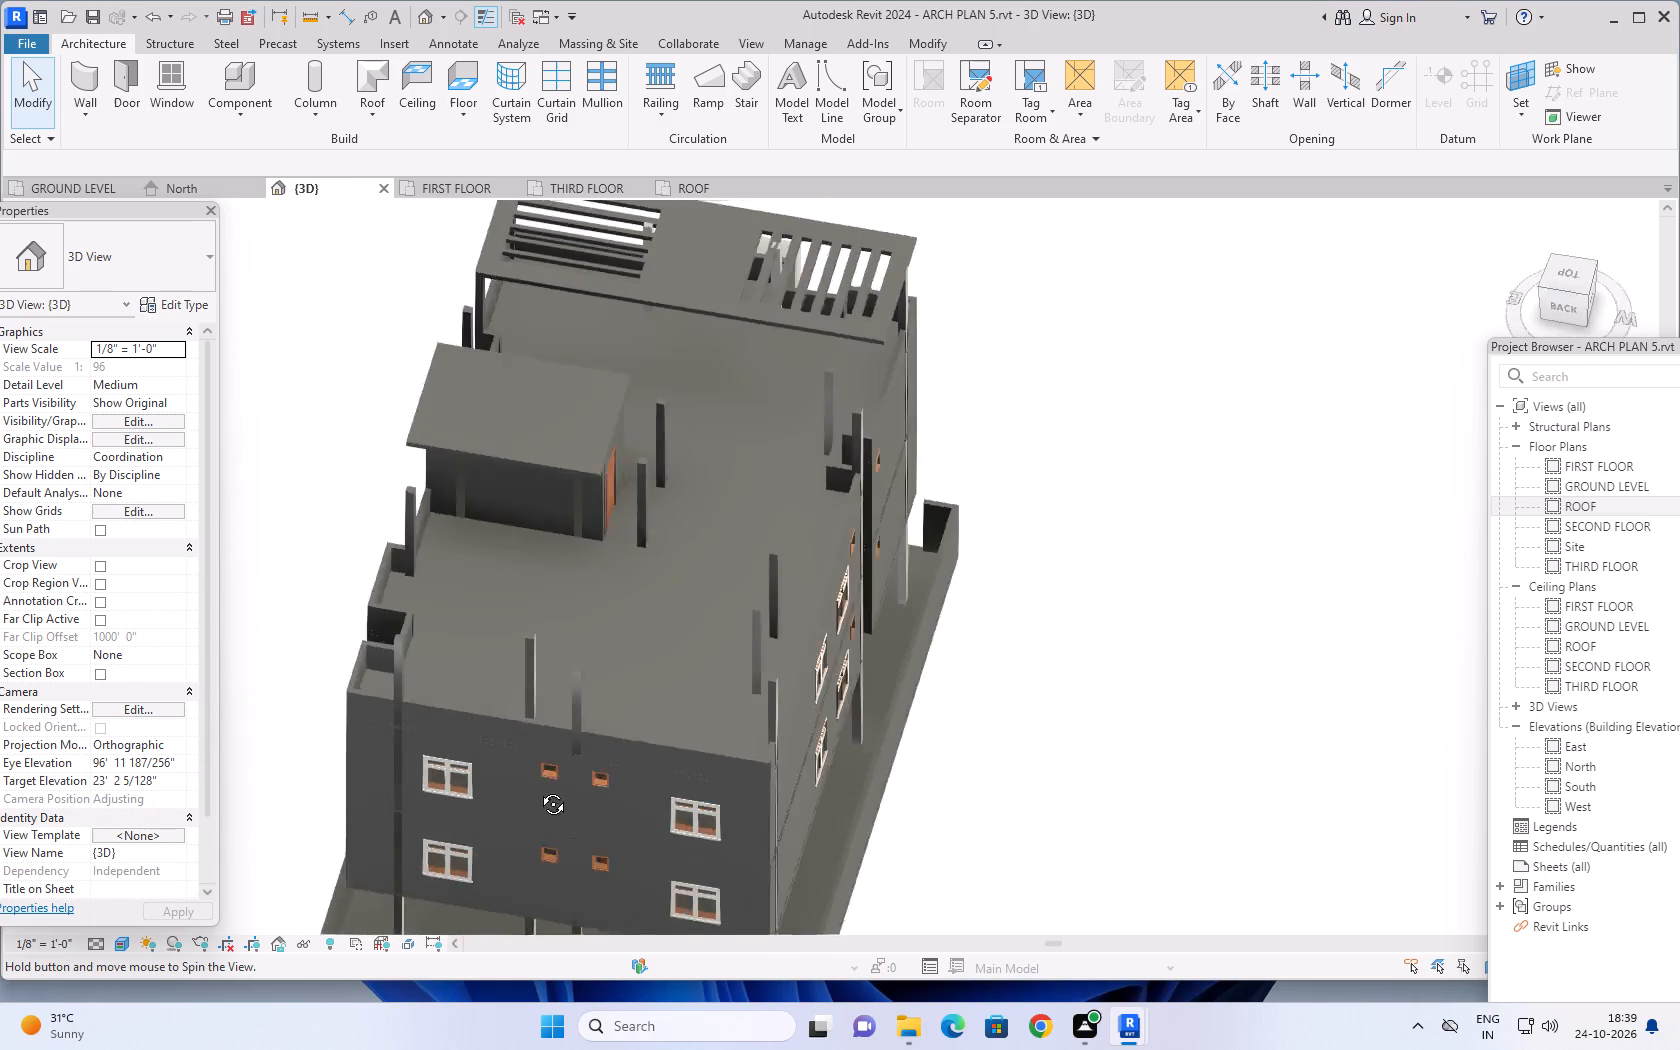
{"action": "middle_click_drag", "start_coordinate": [538, 789], "coordinate": [1114, 729], "text": "shift"}
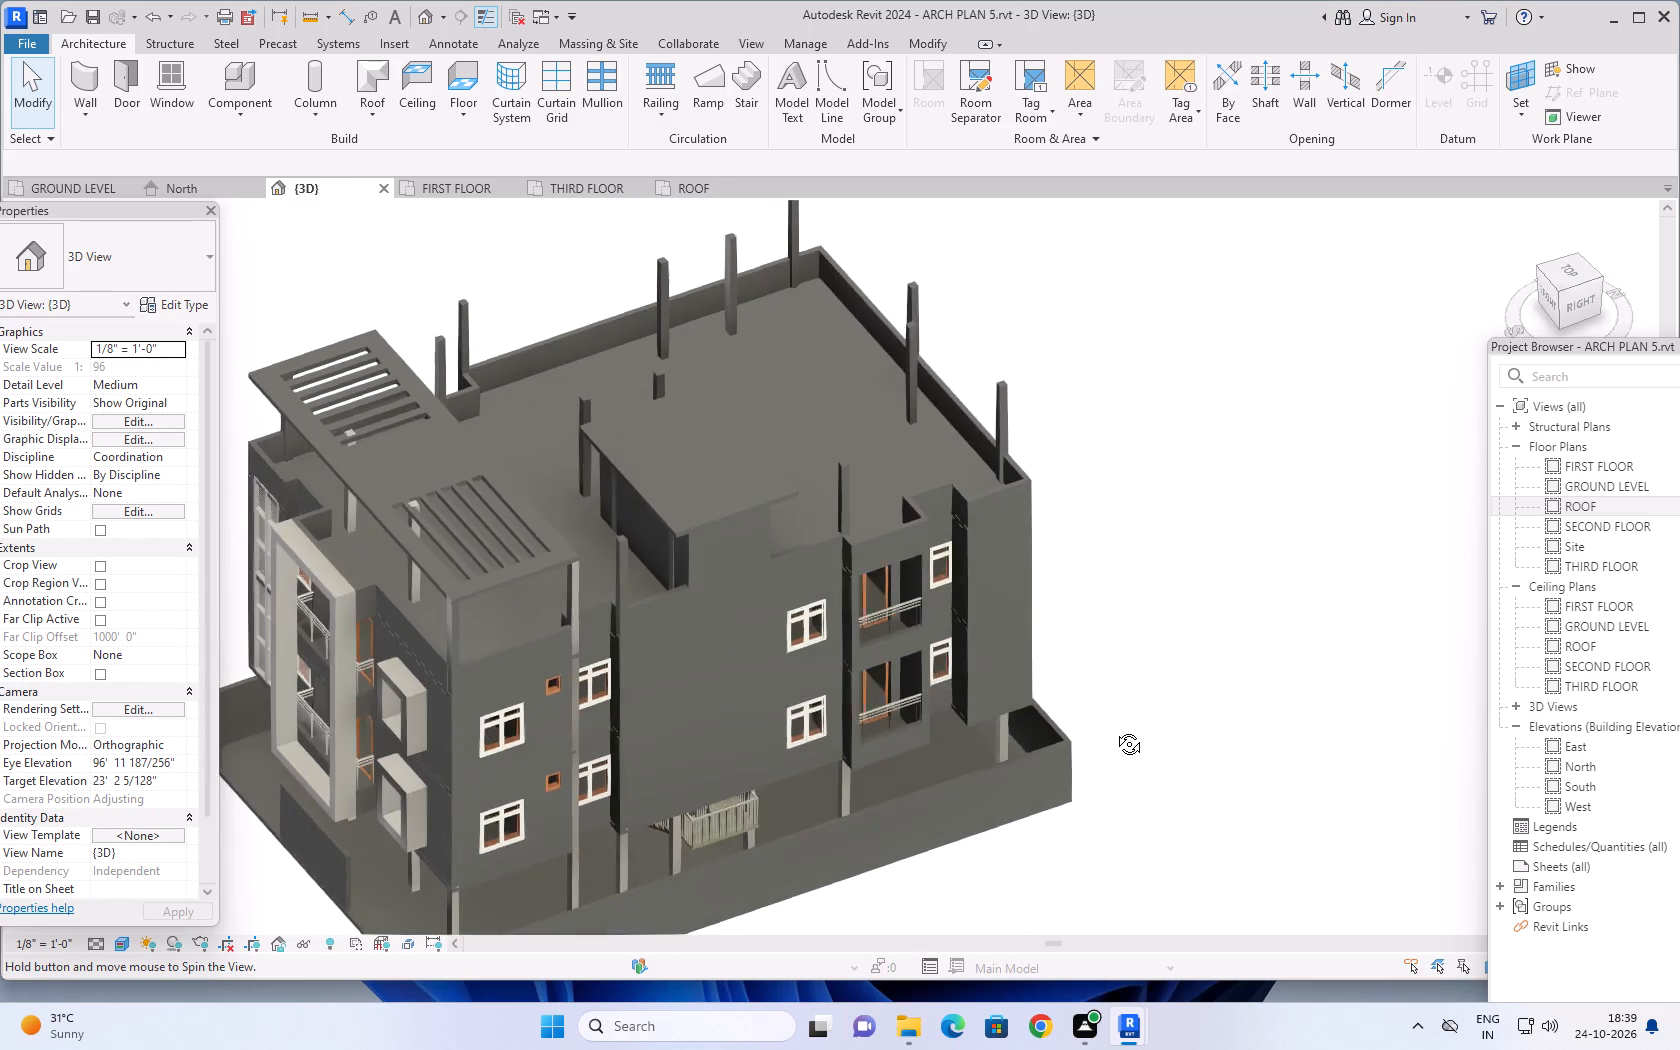
{"action": "middle_click_drag", "start_coordinate": [1114, 729], "coordinate": [1124, 722], "text": "shift"}
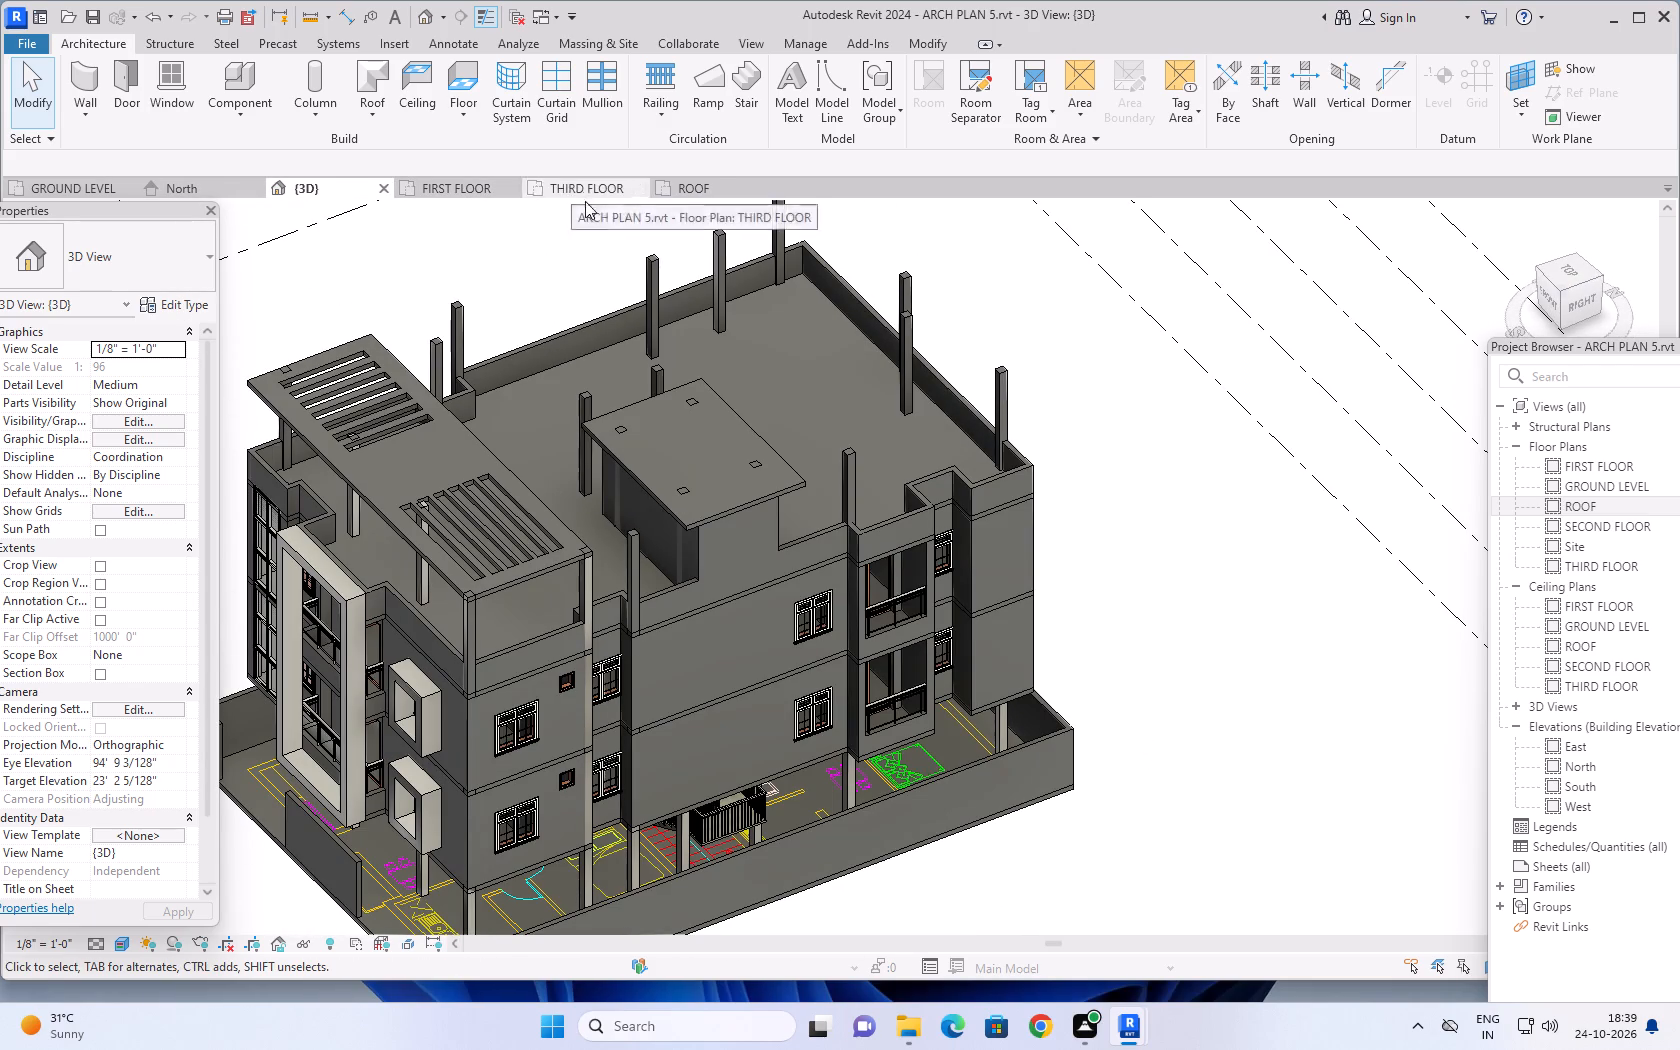
{"action": "middle_click_drag", "start_coordinate": [1069, 536], "coordinate": [1051, 263], "text": "shift"}
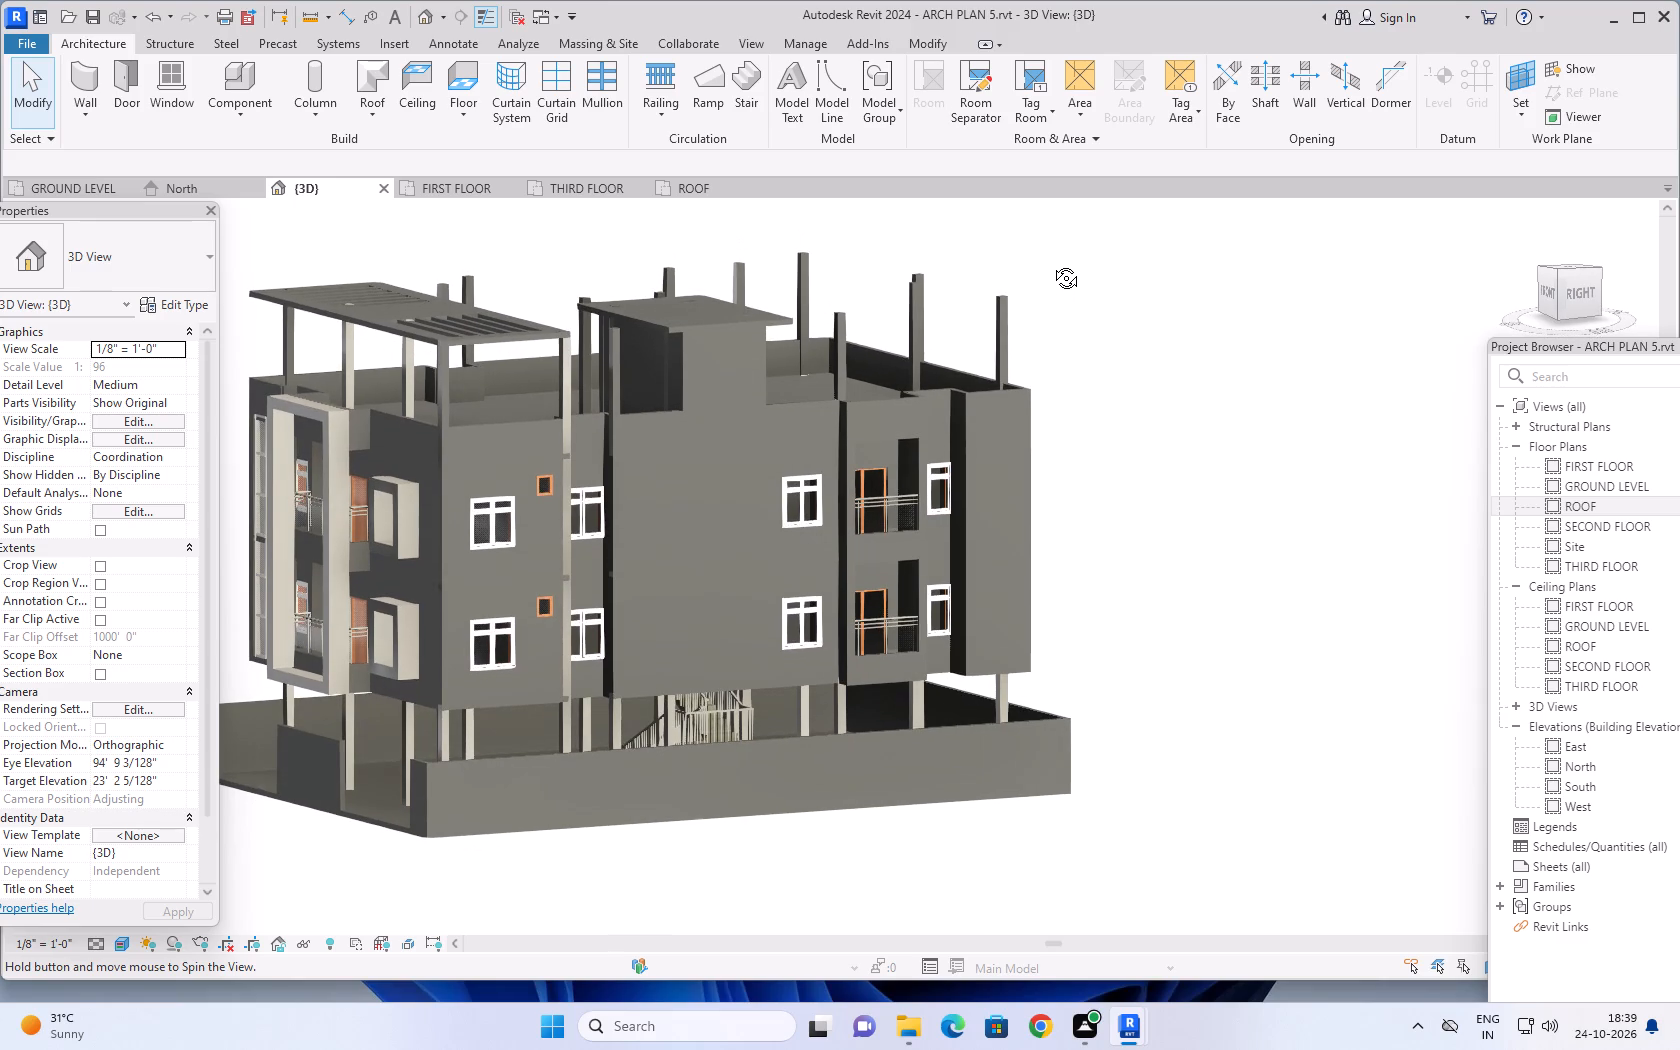
{"action": "middle_click_drag", "start_coordinate": [1051, 263], "coordinate": [1053, 236], "text": "shift"}
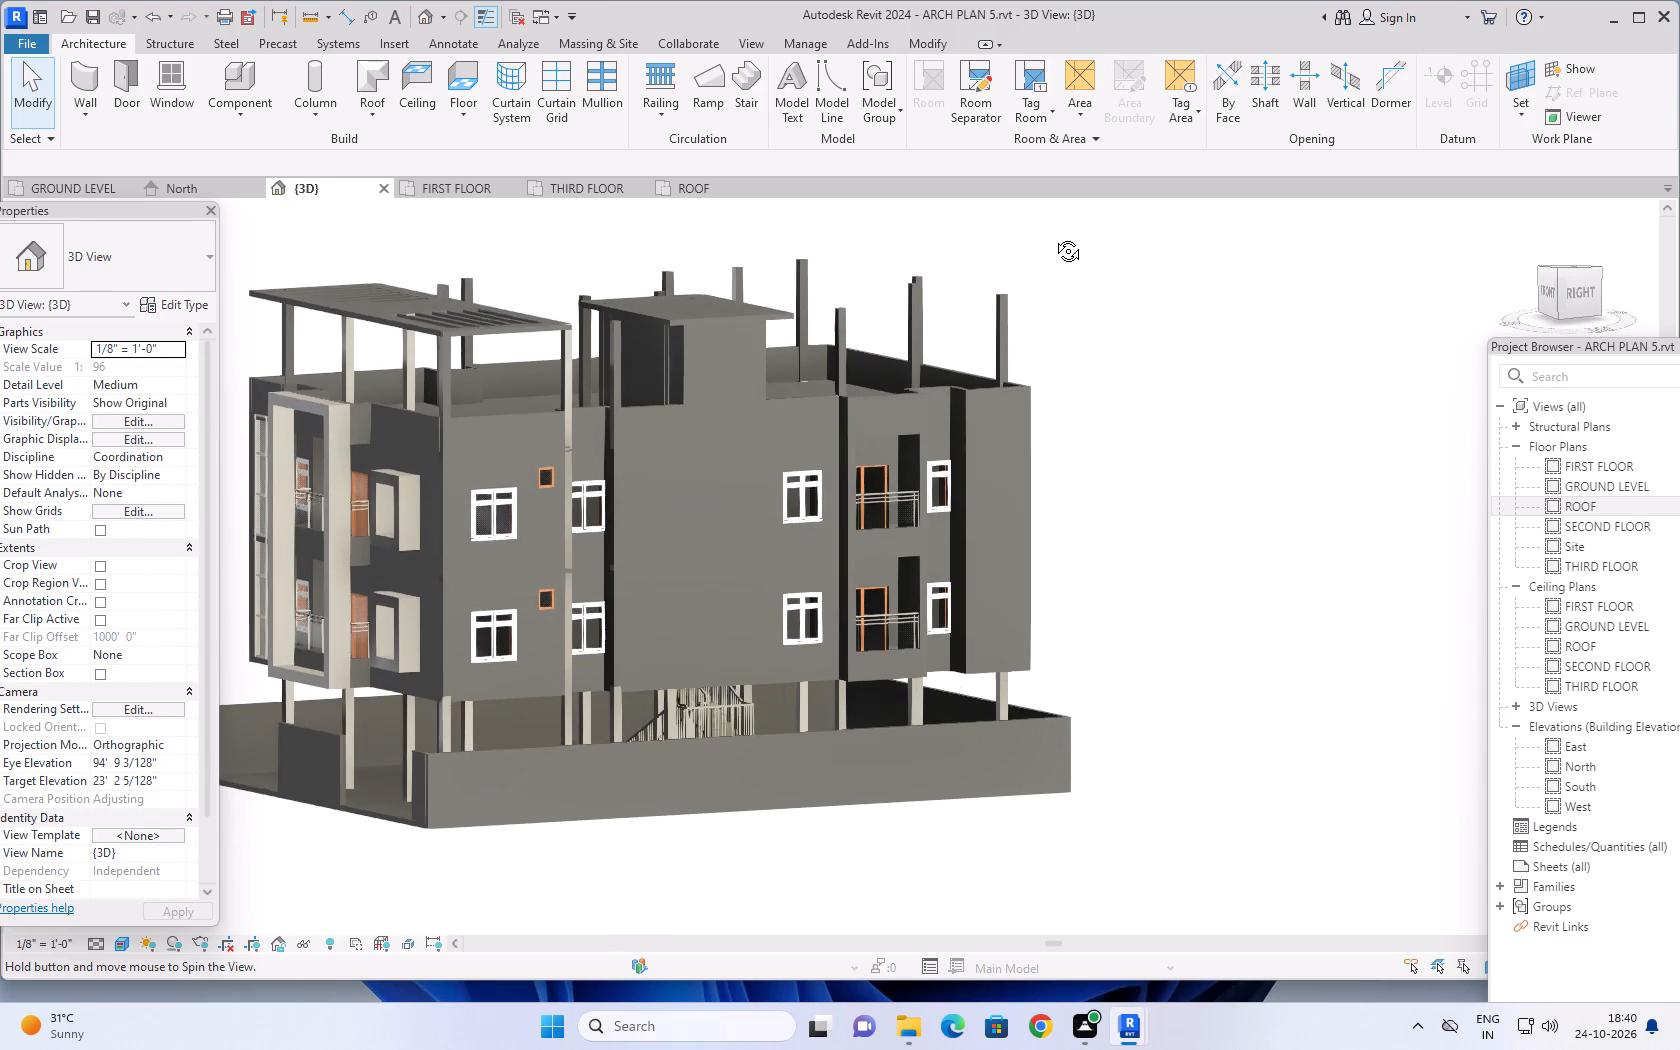
{"action": "middle_click_drag", "start_coordinate": [1053, 236], "coordinate": [1075, 236], "text": "shift"}
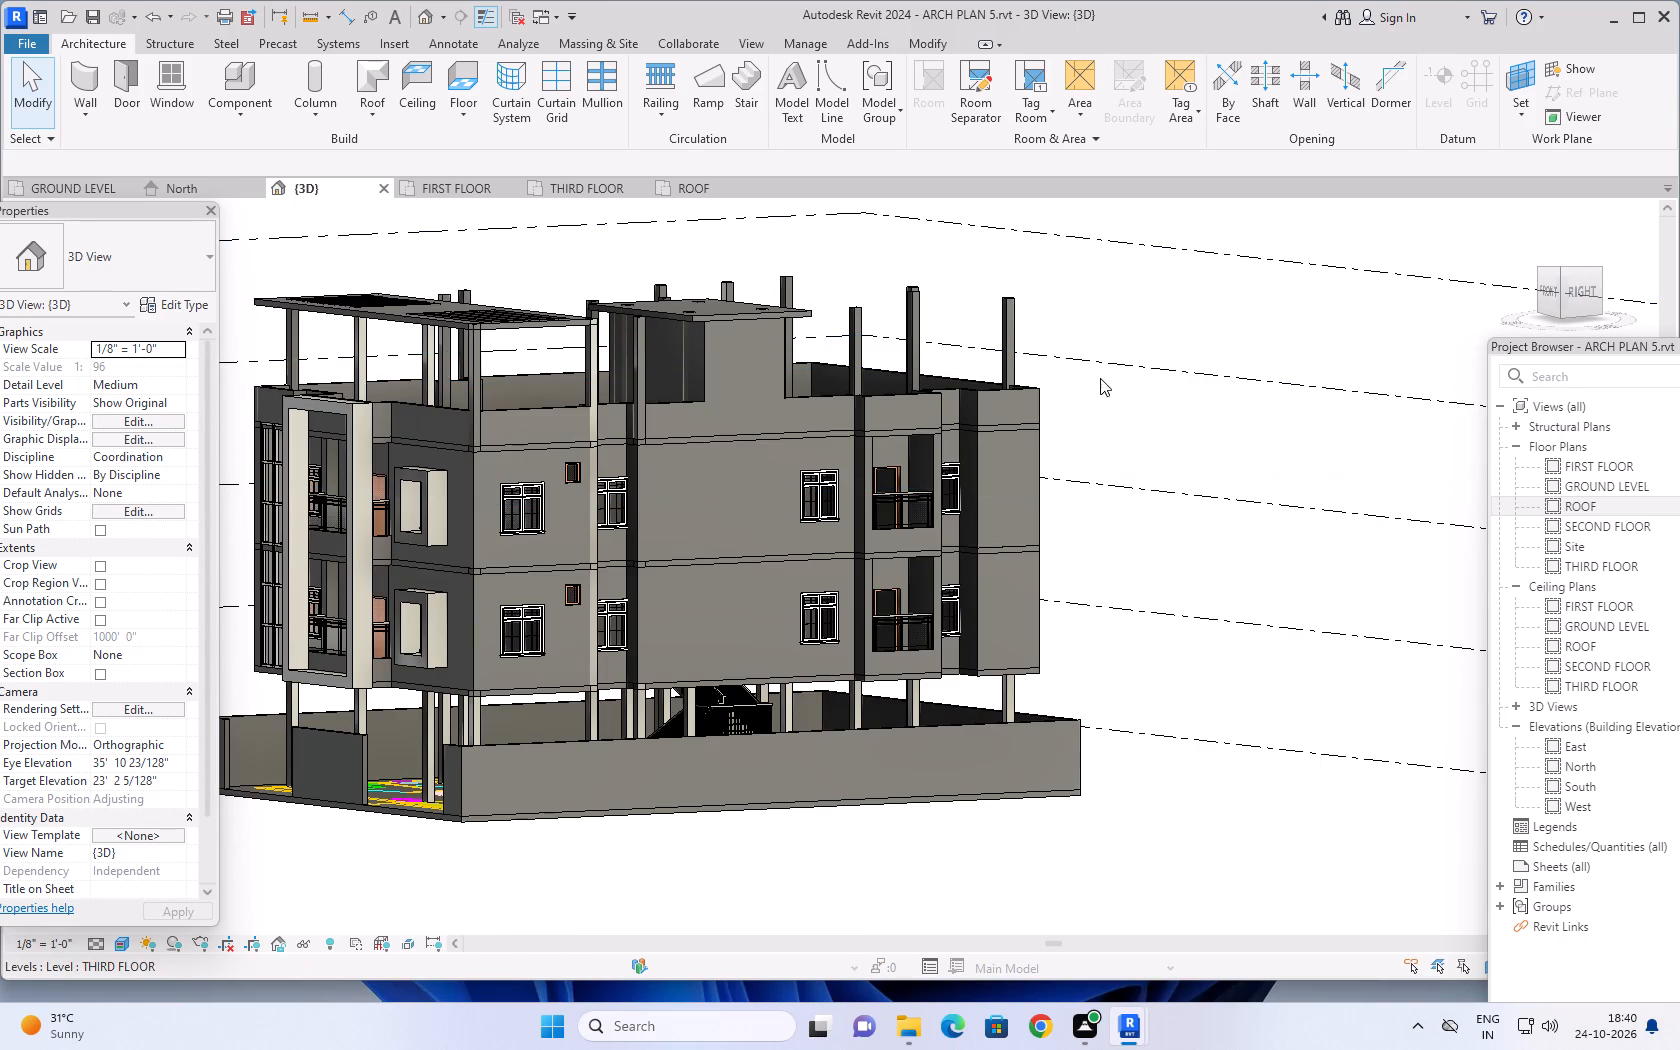
{"action": "middle_click_drag", "start_coordinate": [1050, 299], "coordinate": [1129, 520]}
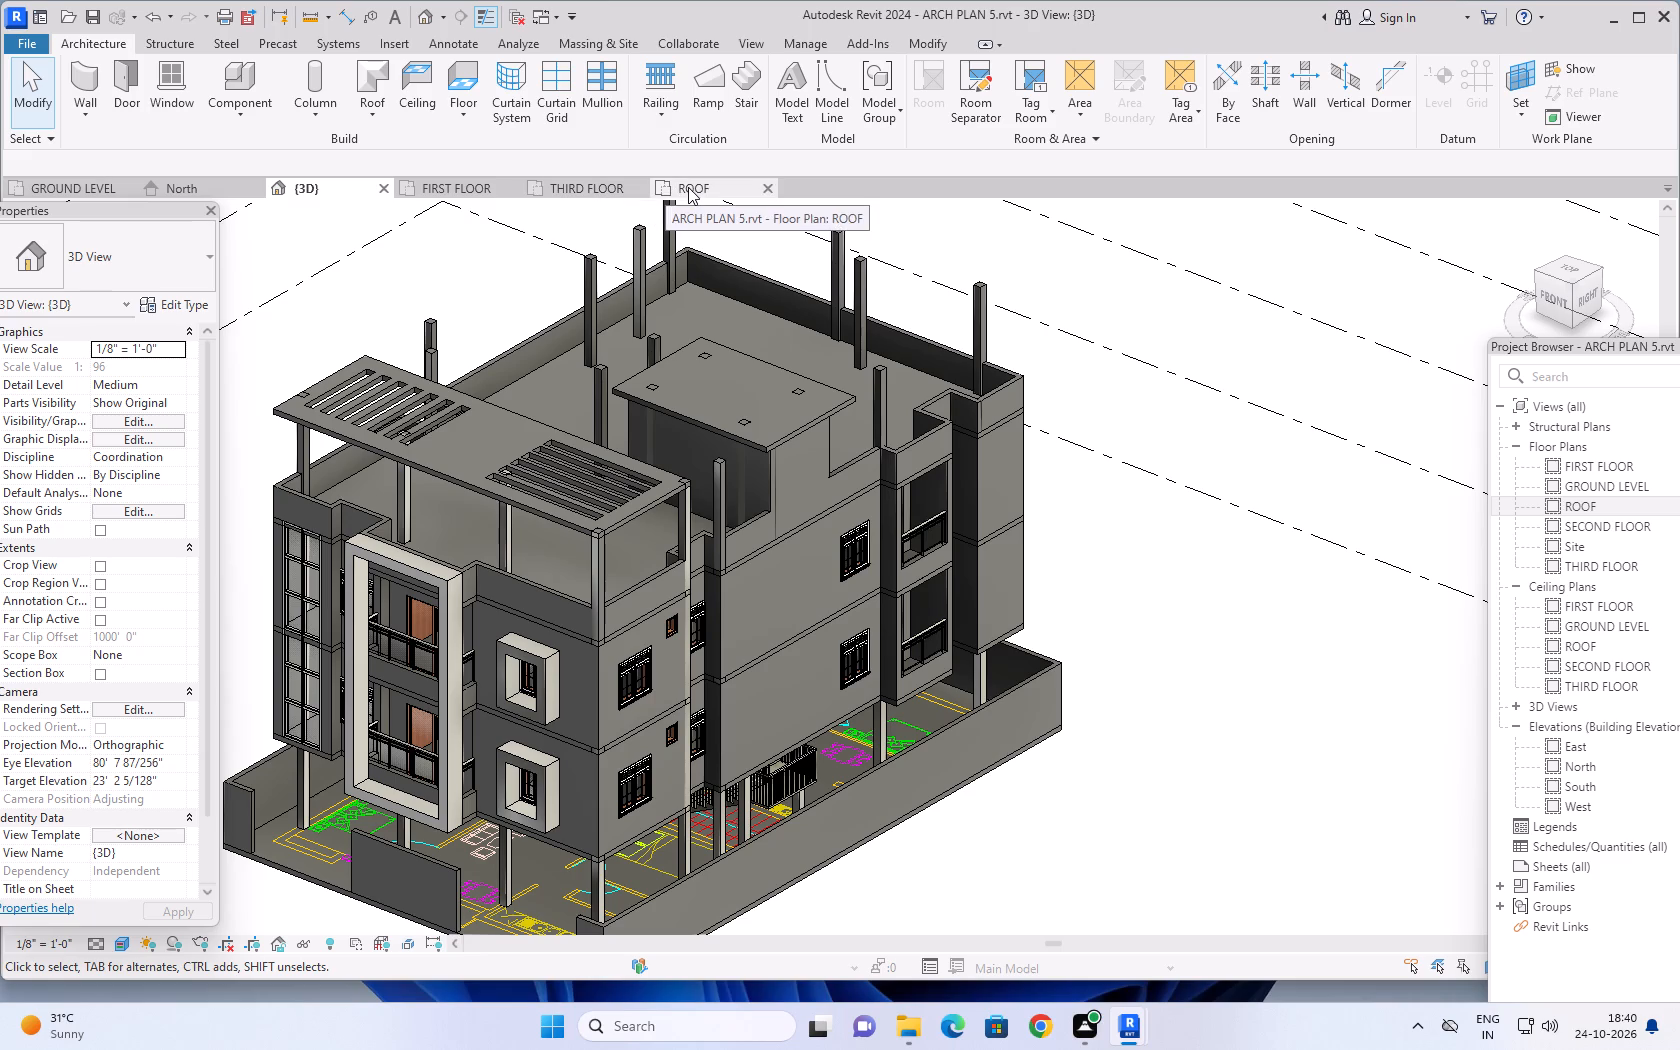
Delete the 9"X9" column above the THIRD FLOOR slab at the east end of the back parapet.
{"action": "left_click", "coordinate": [982, 314]}
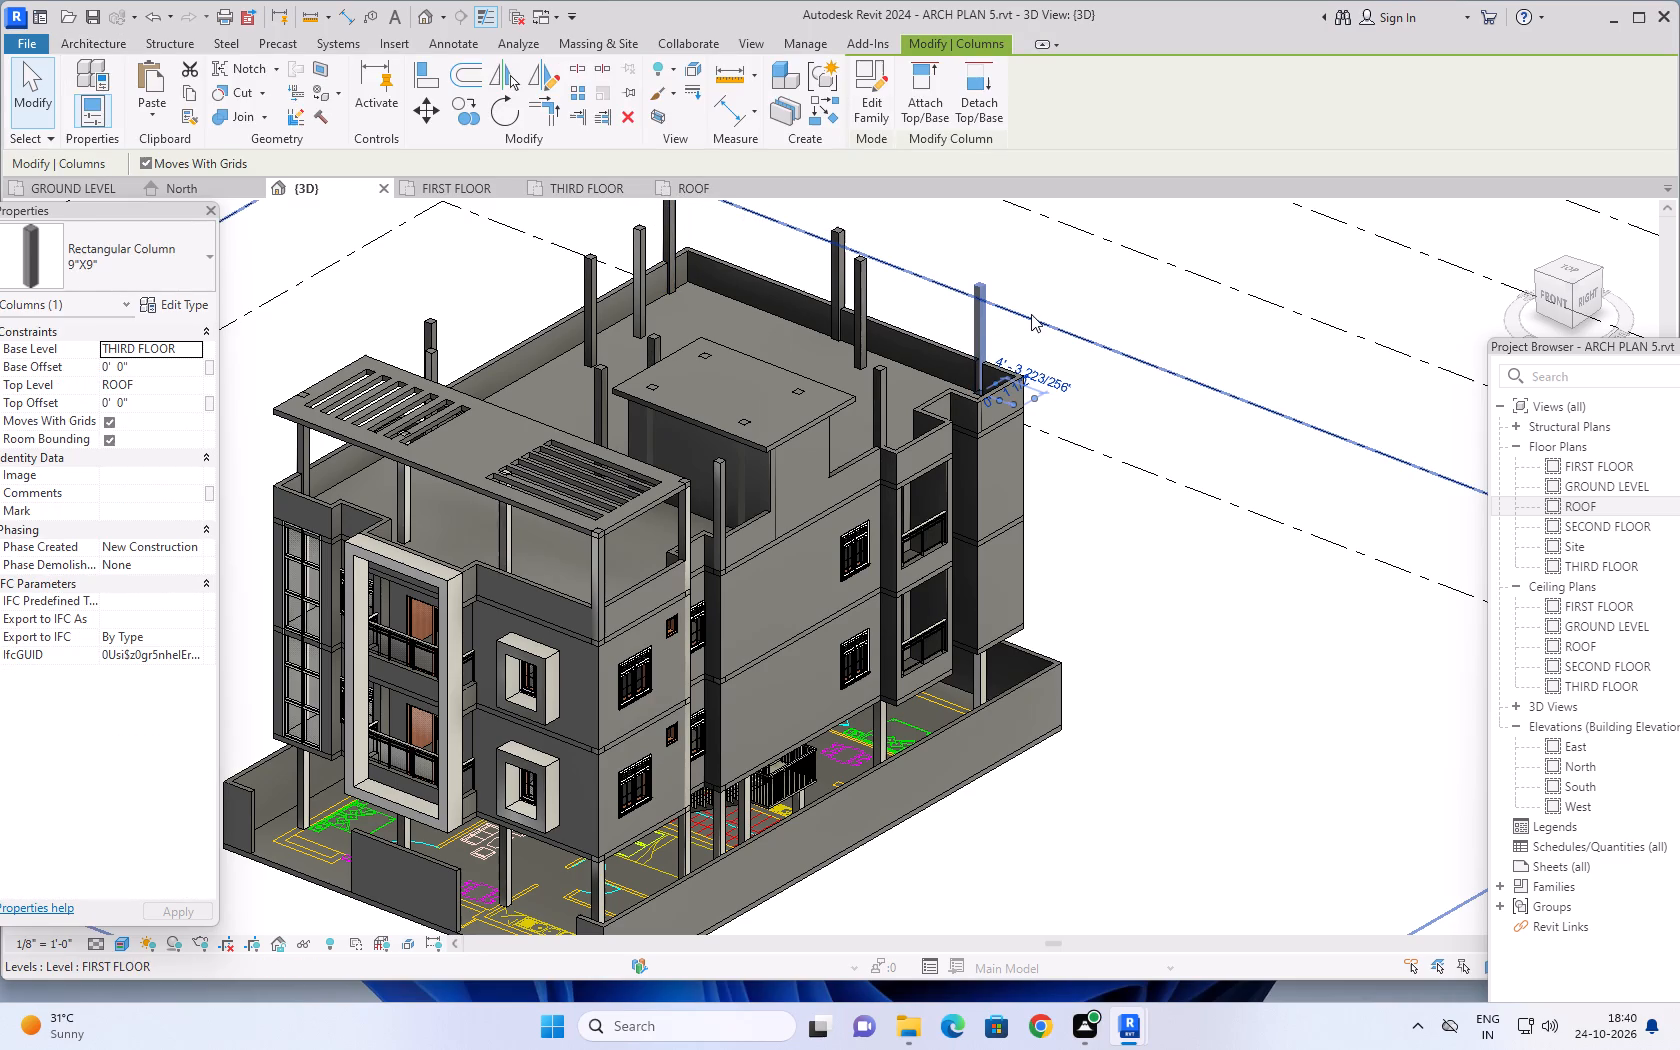
{"action": "key", "text": "Delete"}
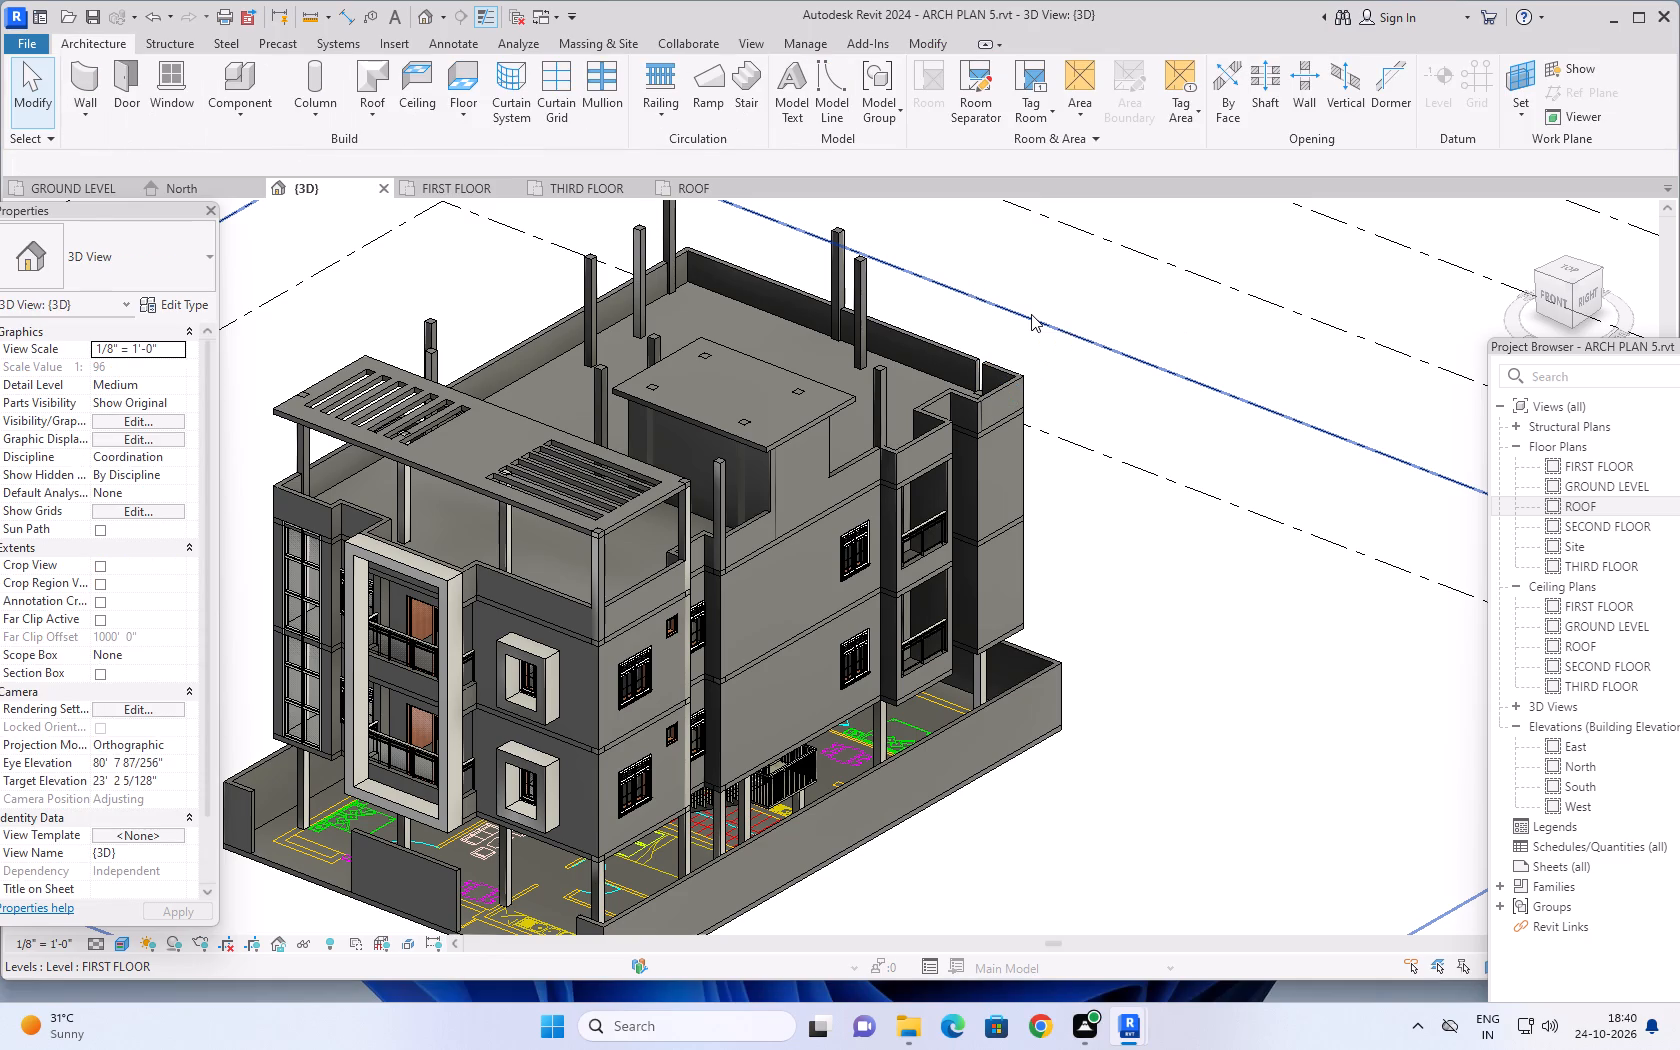
Delete the eleven remaining freestanding 9"X9" columns above the THIRD FLOOR slab, keeping those supporting the pergola and stair room roof.
{"action": "middle_click_drag", "start_coordinate": [1066, 378], "coordinate": [837, 652], "text": "shift"}
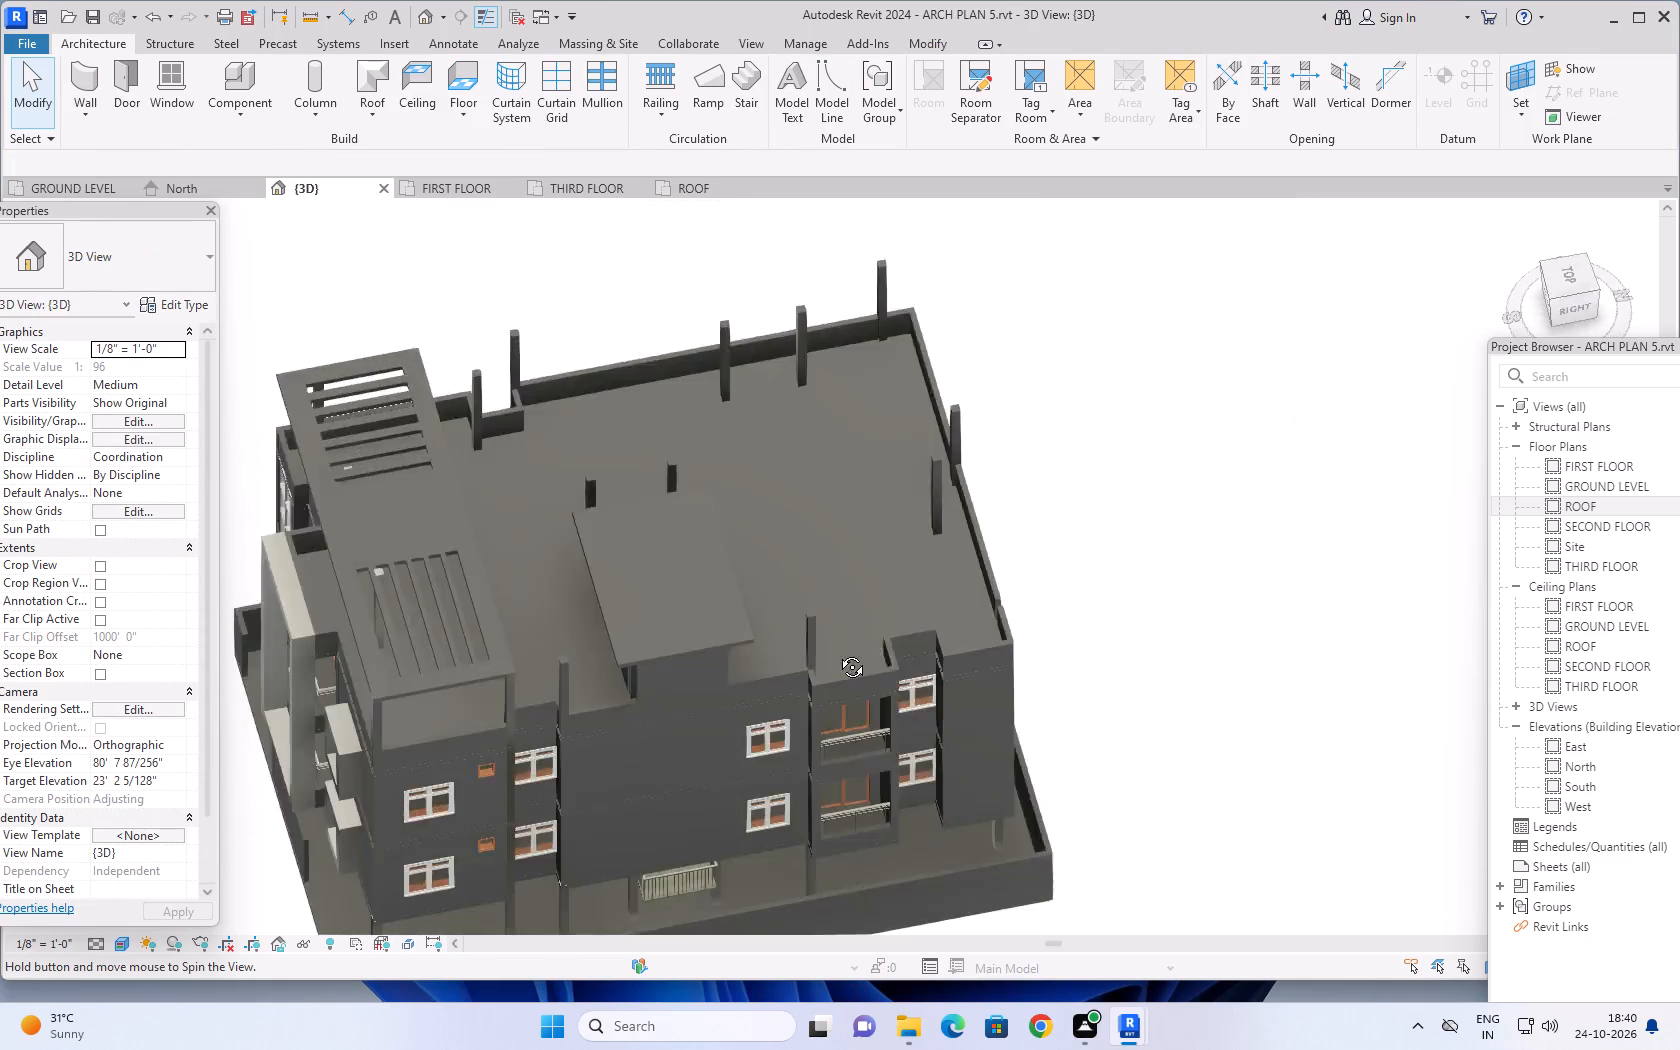
{"action": "middle_click_drag", "start_coordinate": [837, 652], "coordinate": [608, 438], "text": "shift"}
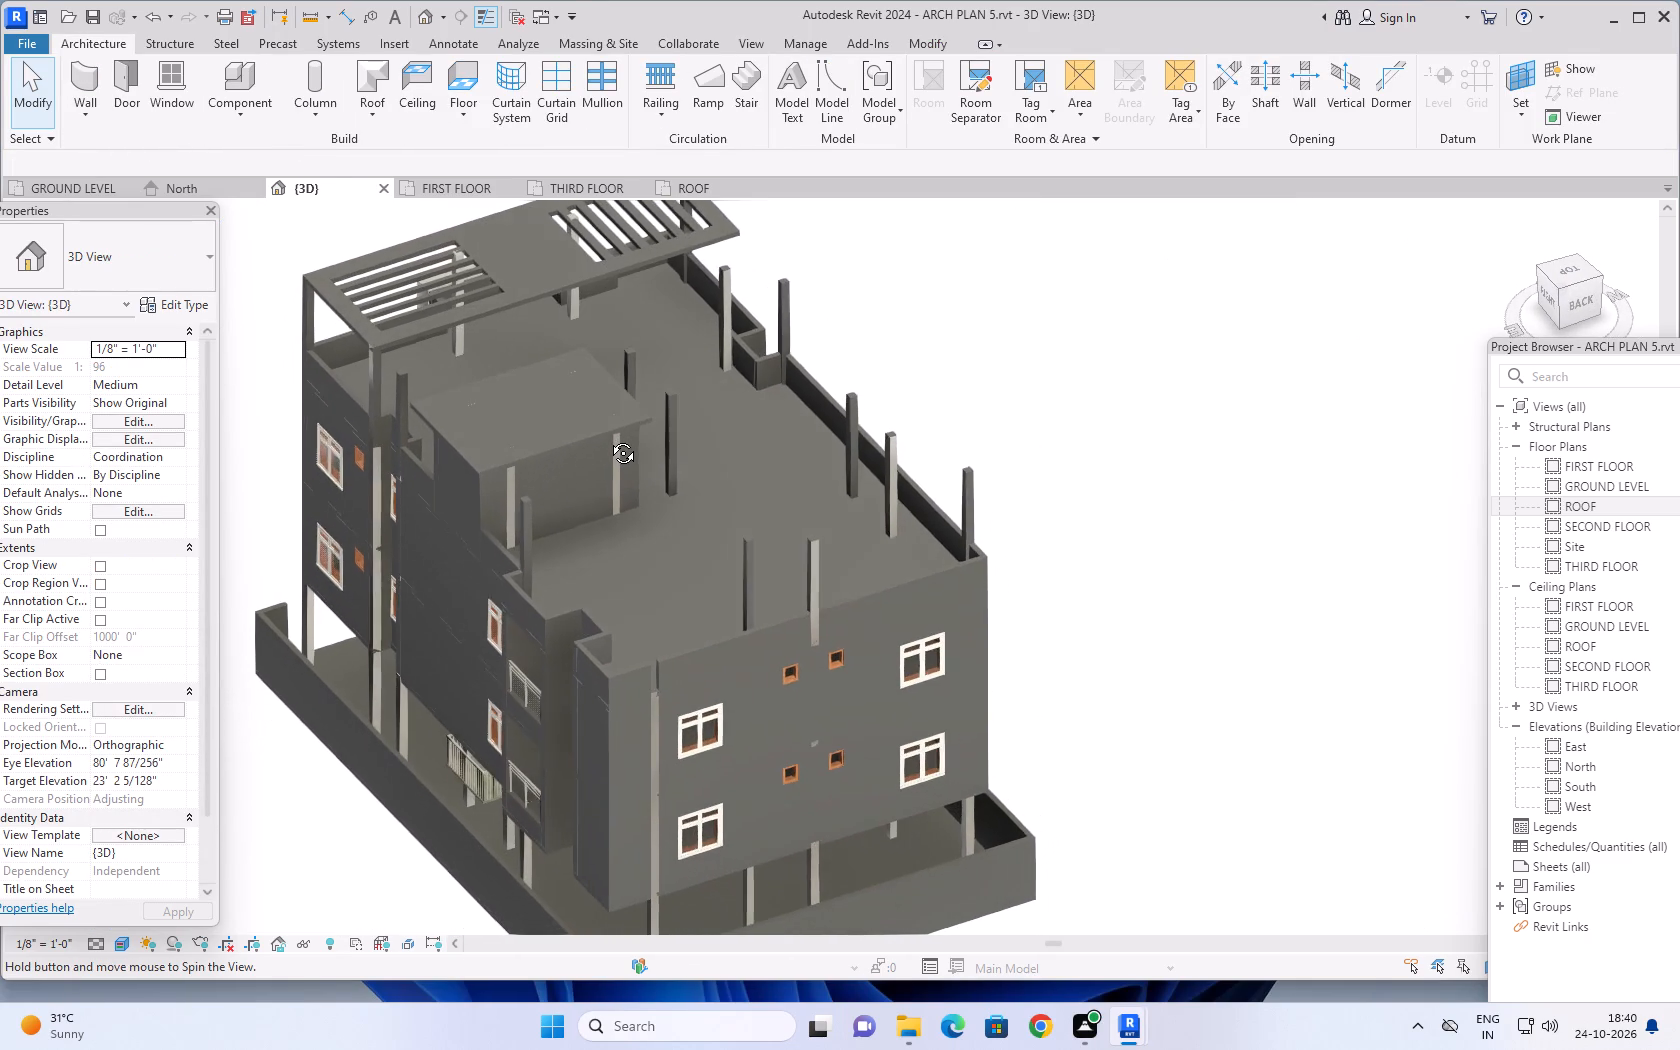
{"action": "middle_click_drag", "start_coordinate": [608, 438], "coordinate": [615, 487], "text": "shift"}
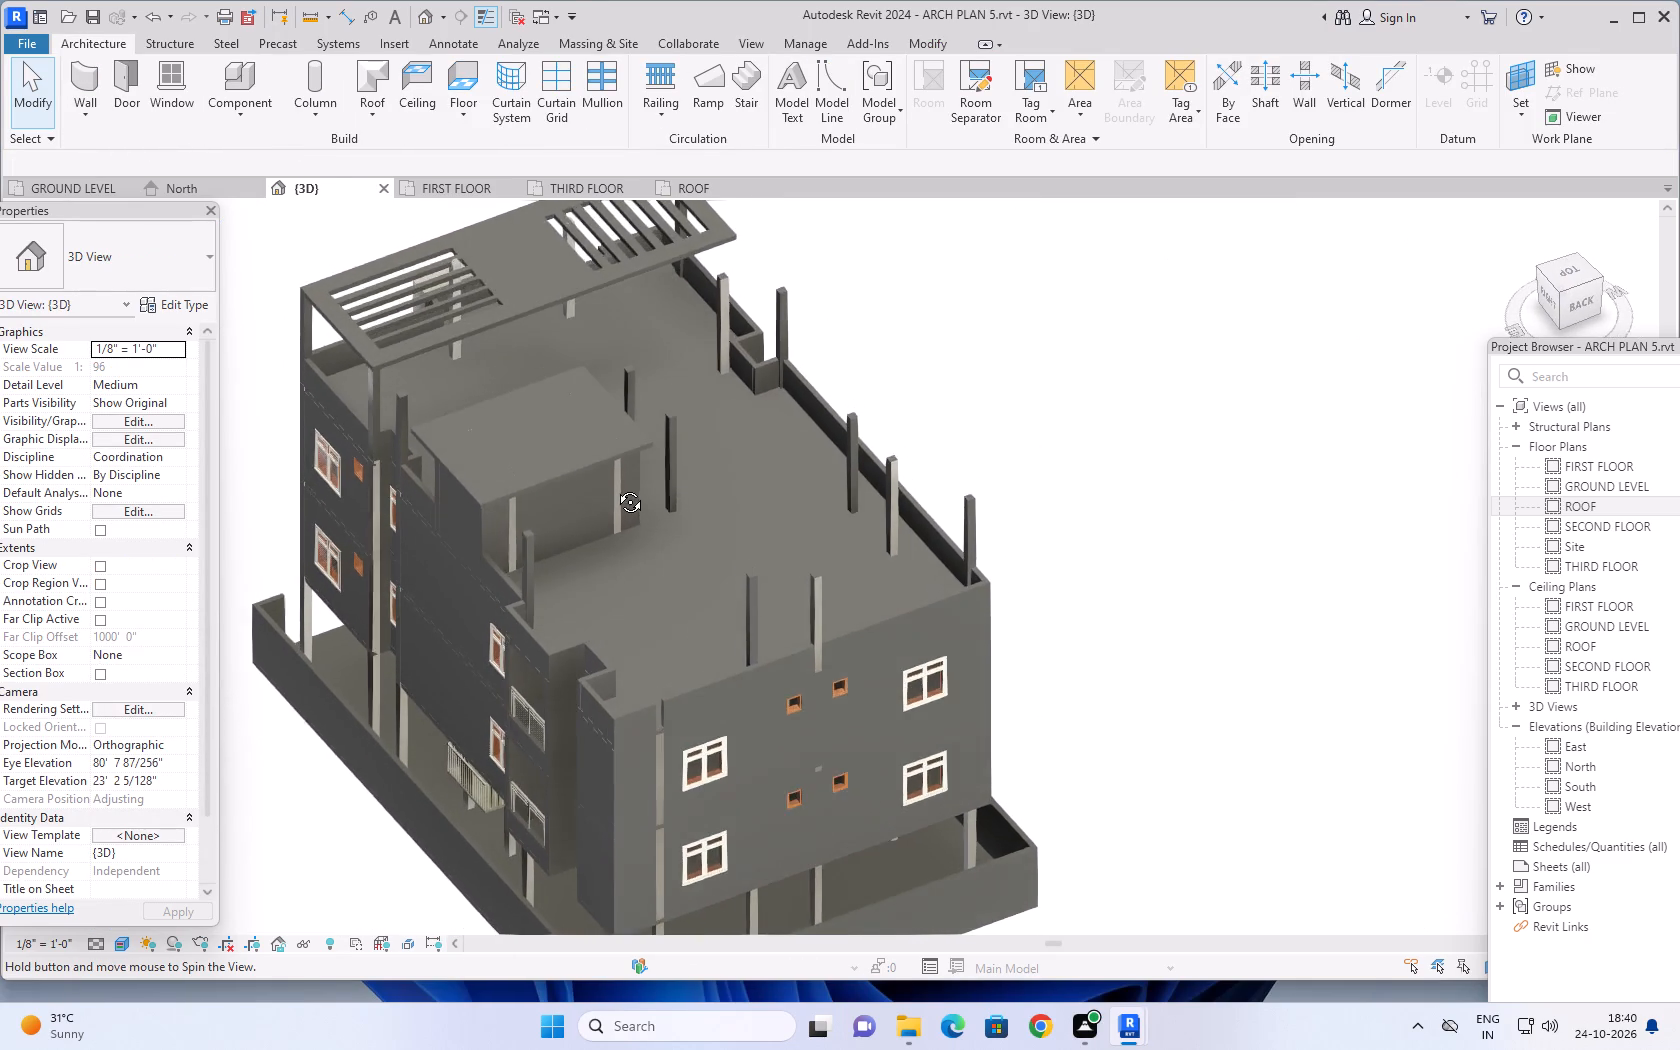
{"action": "middle_click_drag", "start_coordinate": [615, 487], "coordinate": [1092, 471], "text": "shift"}
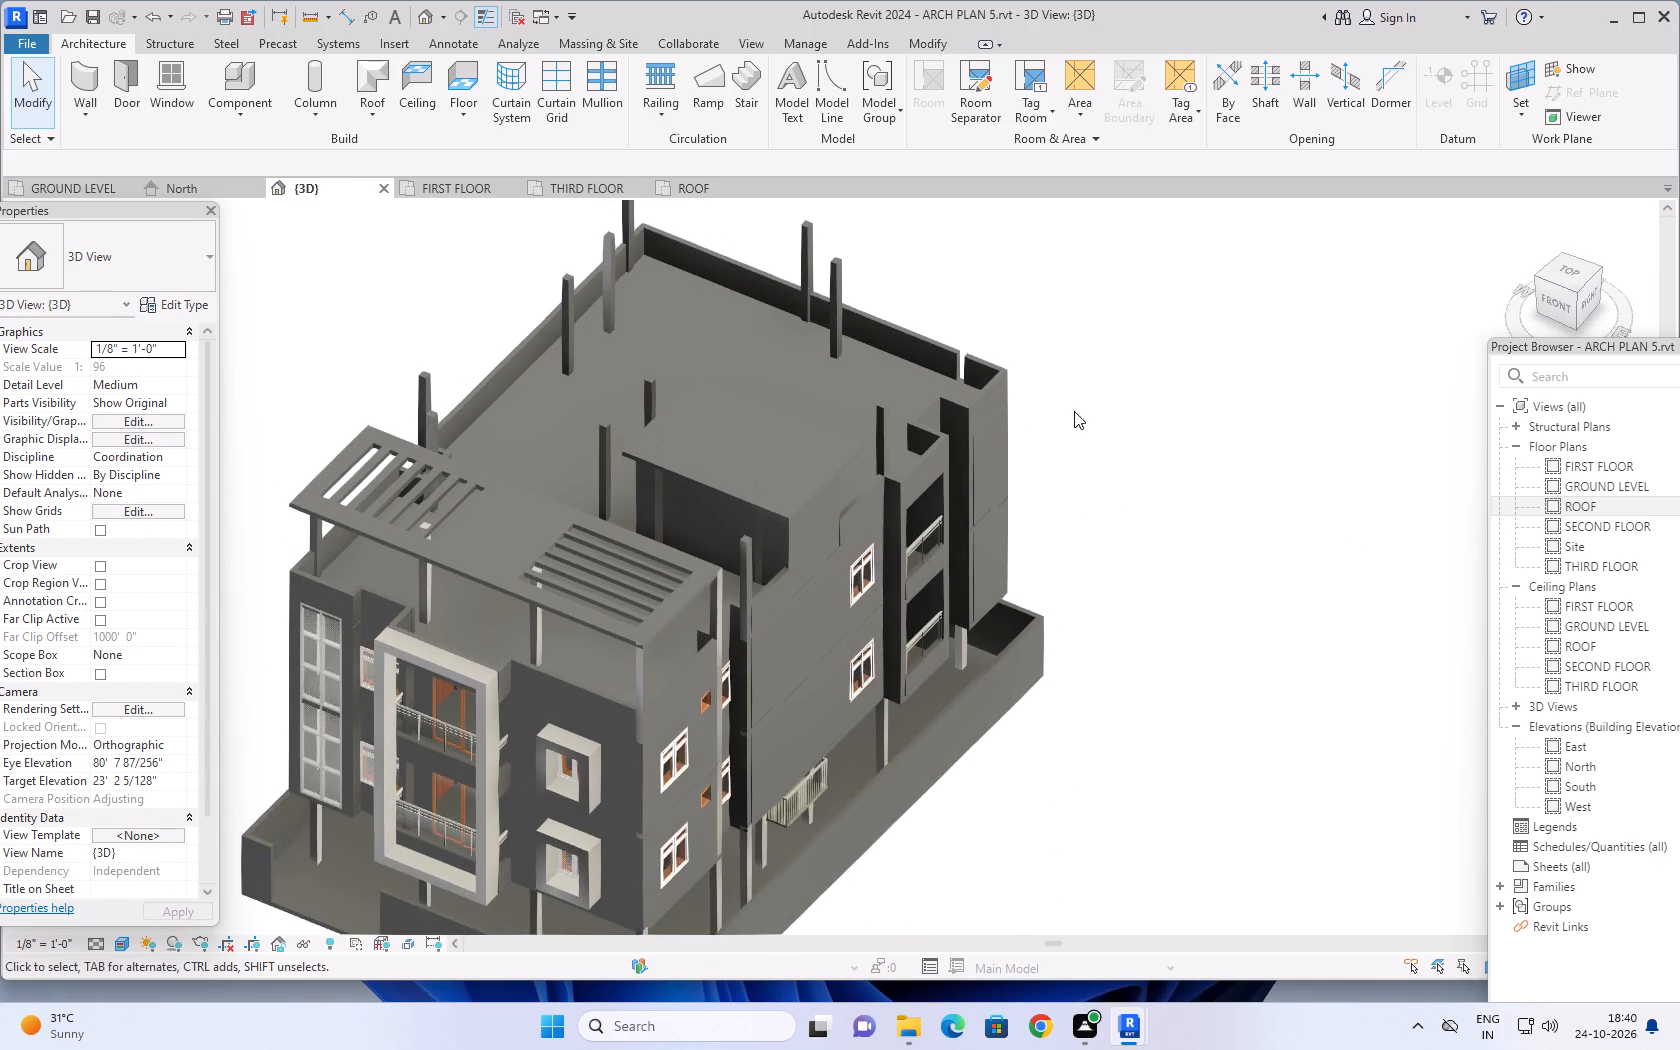
{"action": "scroll", "coordinate": [1056, 347], "scroll_direction": "up", "scroll_amount": 2}
{"action": "middle_click_drag", "start_coordinate": [1011, 345], "coordinate": [1156, 458]}
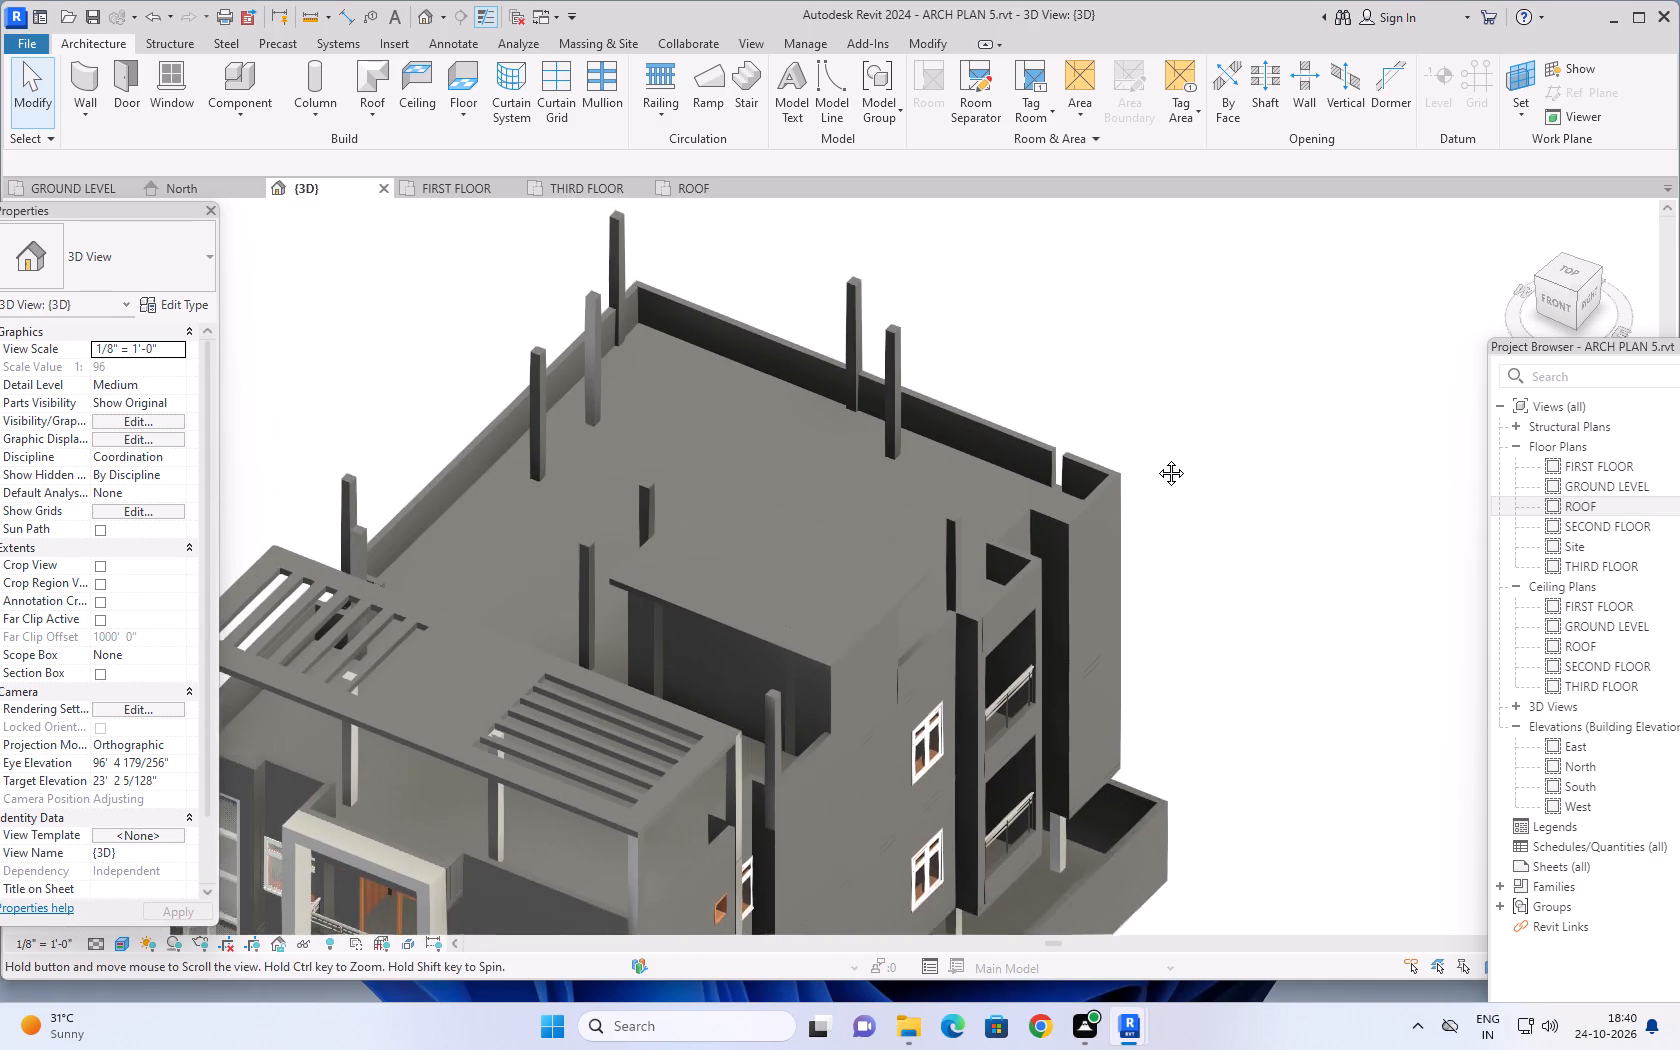
{"action": "middle_click_drag", "start_coordinate": [1156, 458], "coordinate": [1157, 460]}
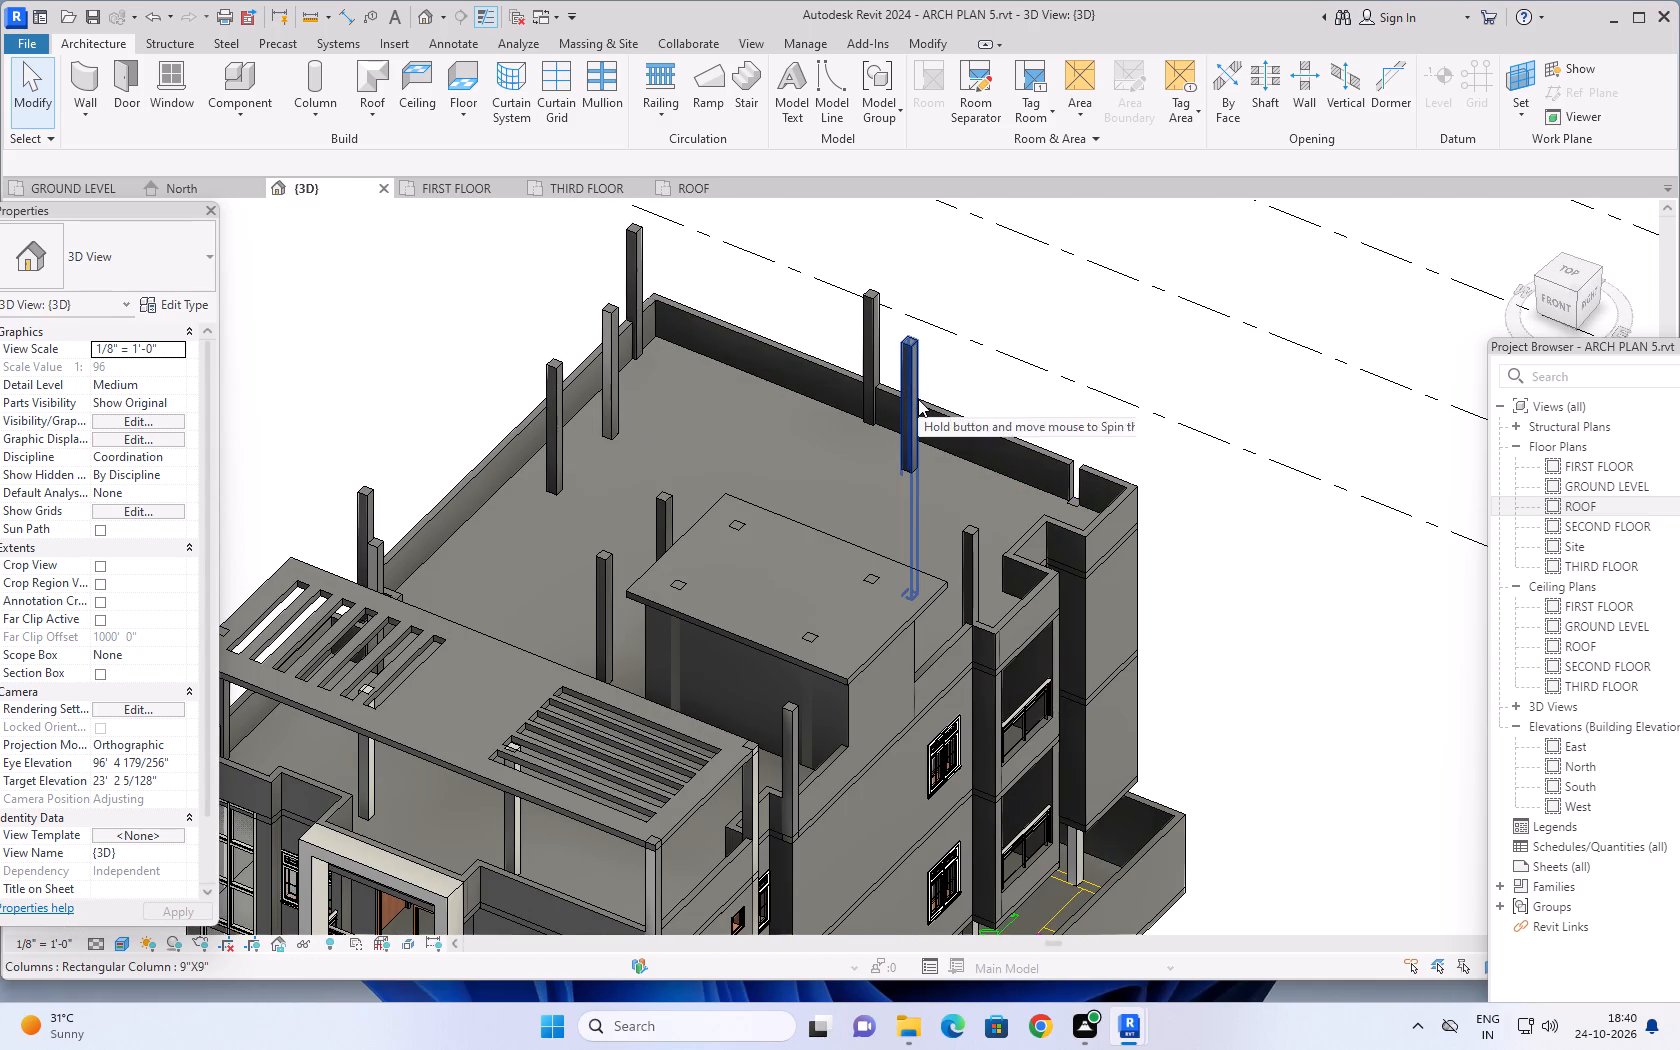
{"action": "left_click", "coordinate": [918, 399]}
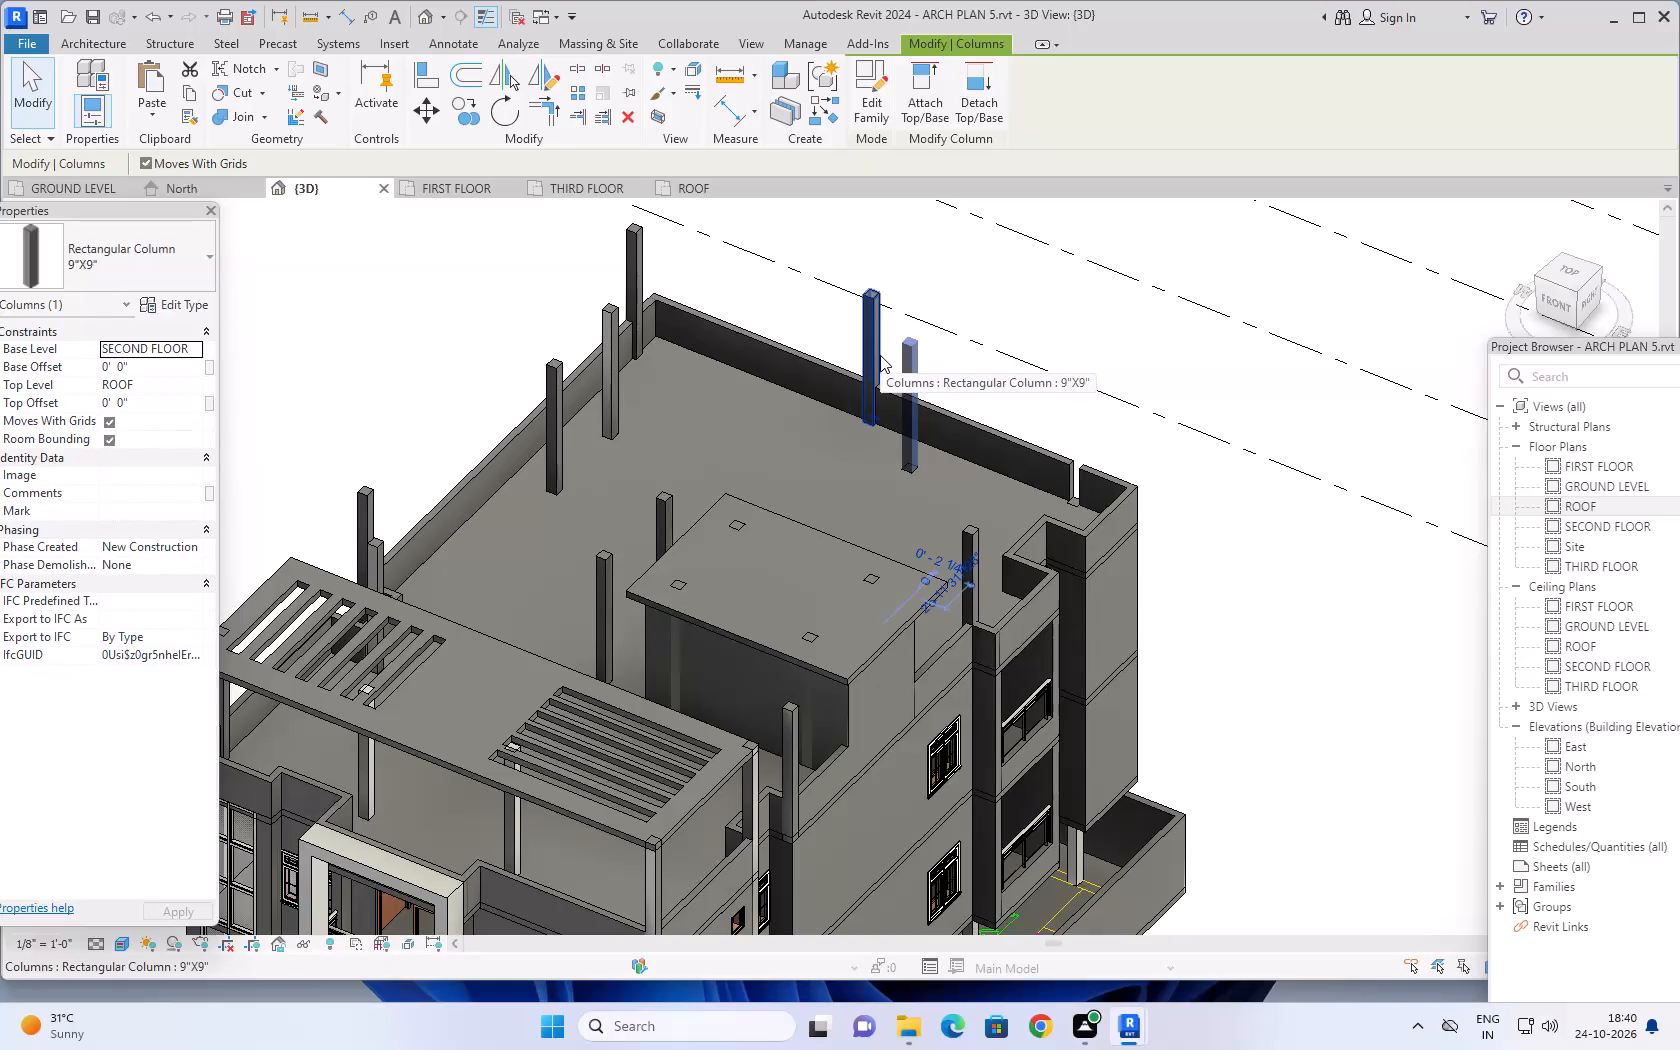
{"action": "left_click", "coordinate": [880, 355]}
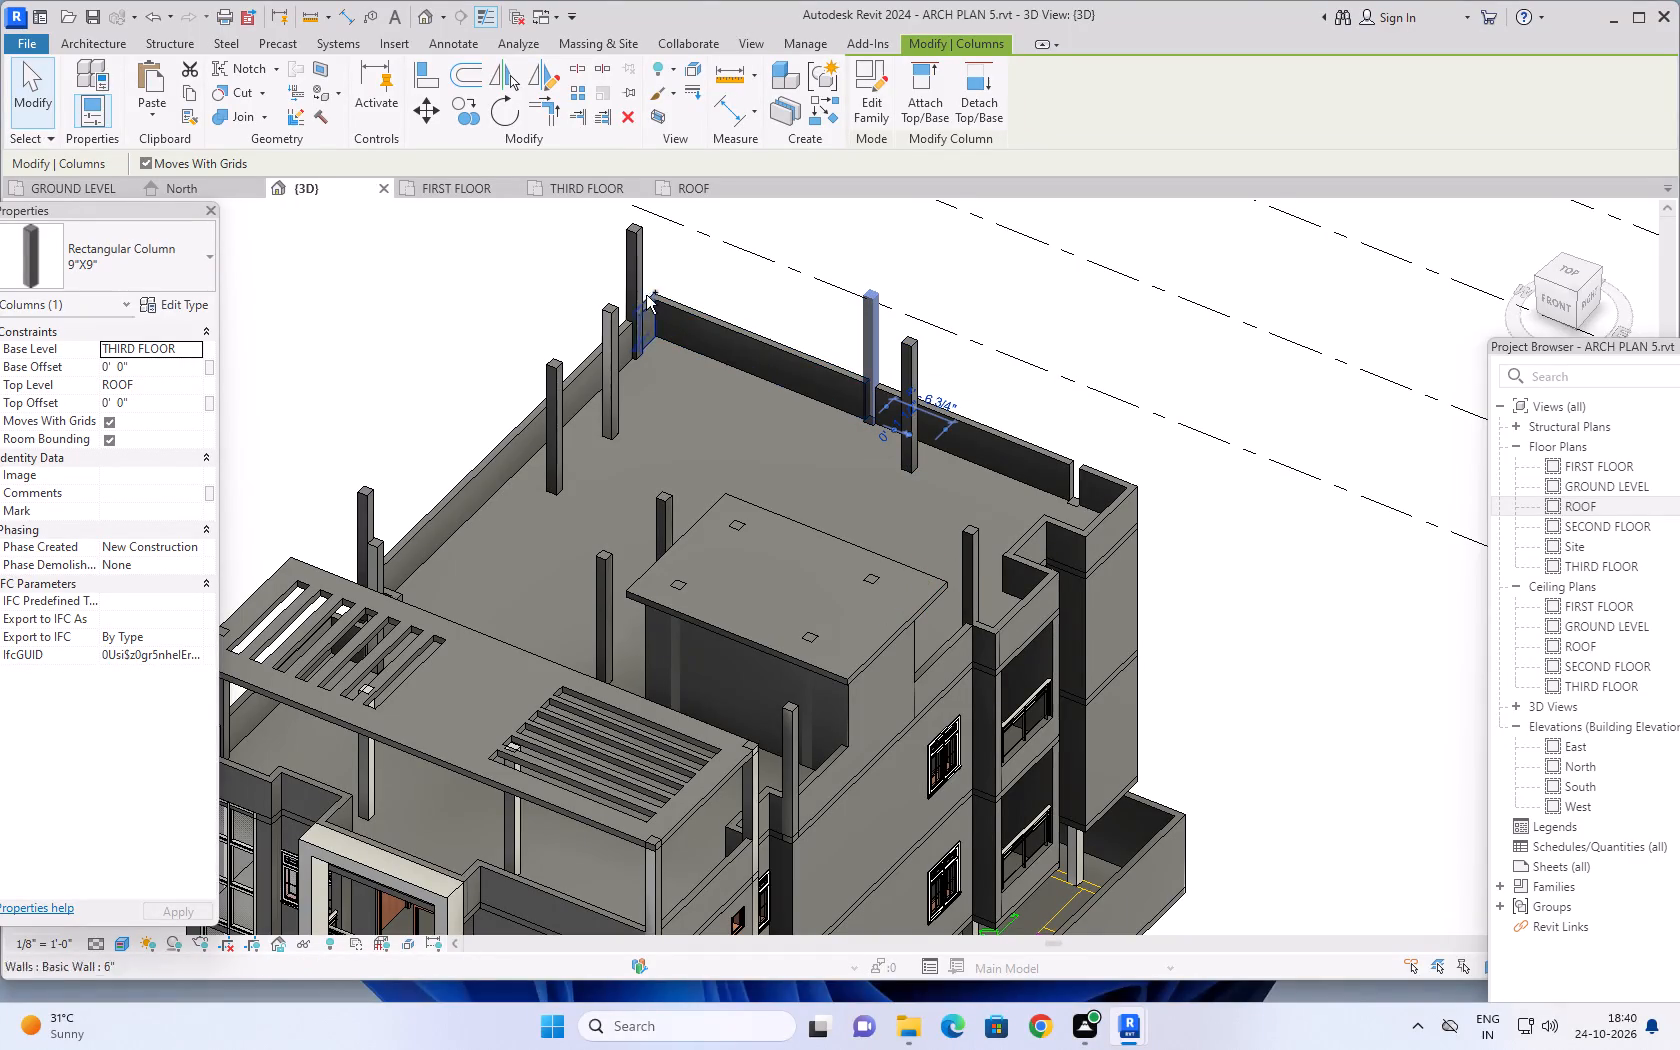
{"action": "left_click", "coordinate": [635, 284], "text": "ctrl"}
{"action": "left_click", "coordinate": [616, 349], "text": "ctrl"}
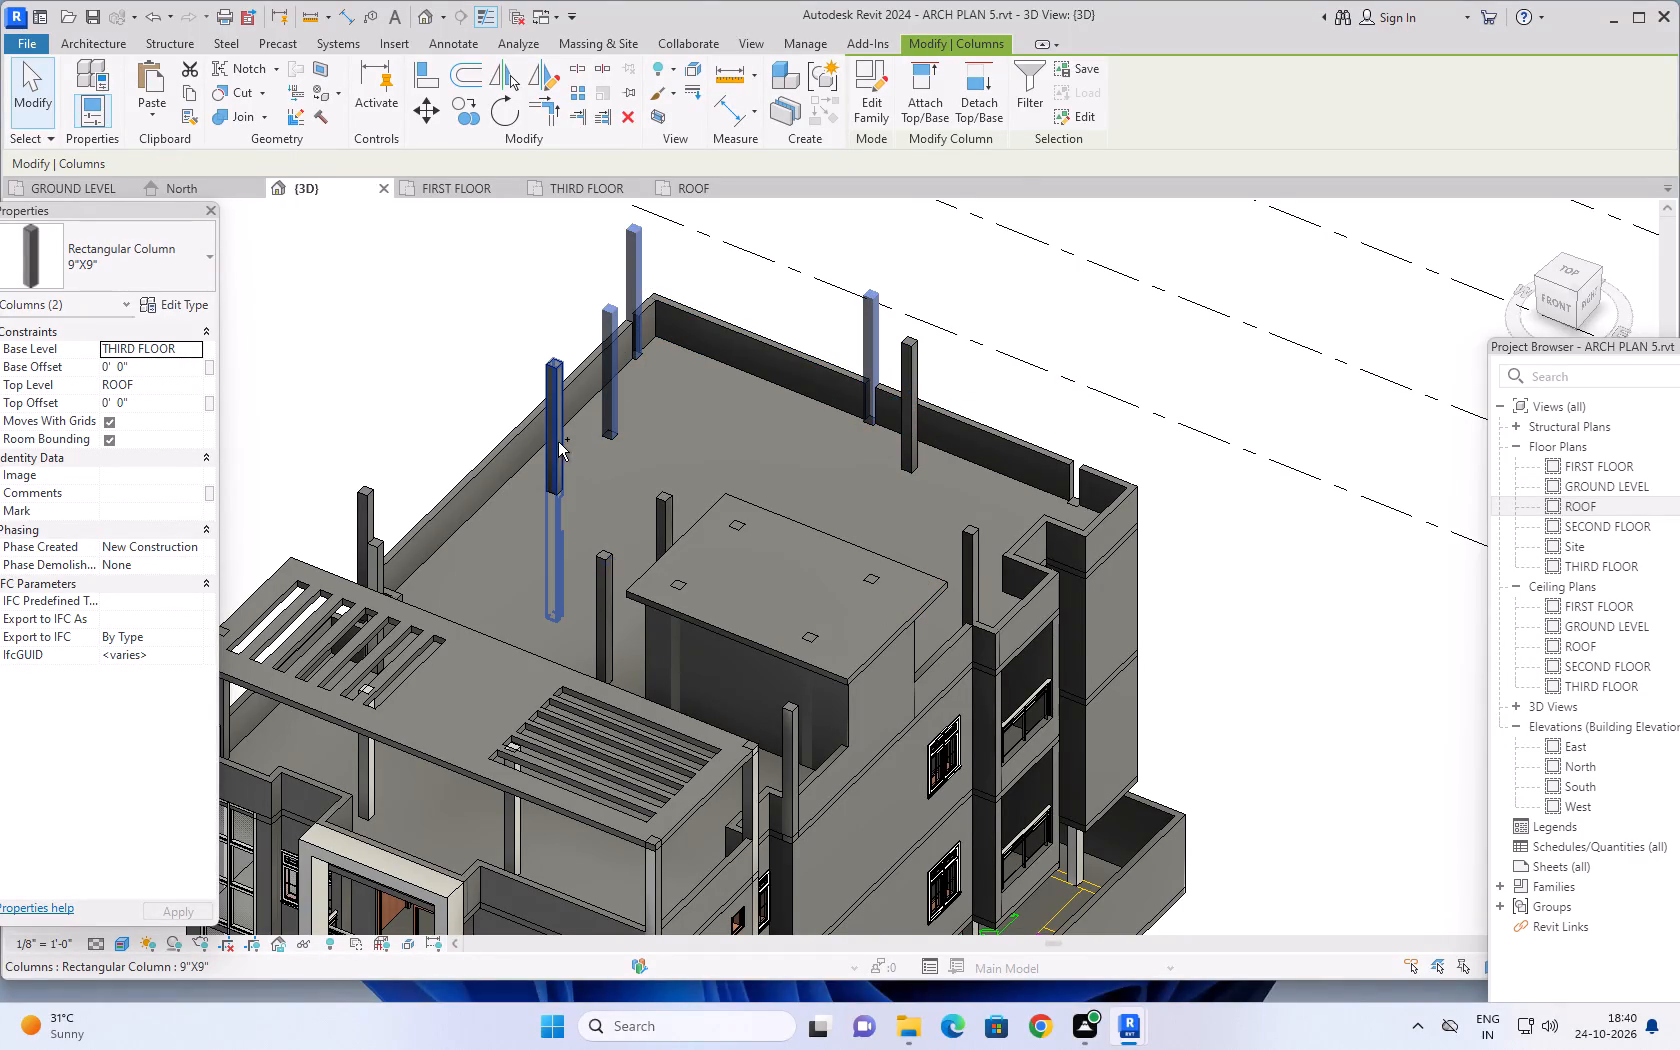
{"action": "left_click", "coordinate": [557, 436], "text": "ctrl"}
{"action": "left_click", "coordinate": [378, 551], "text": "ctrl"}
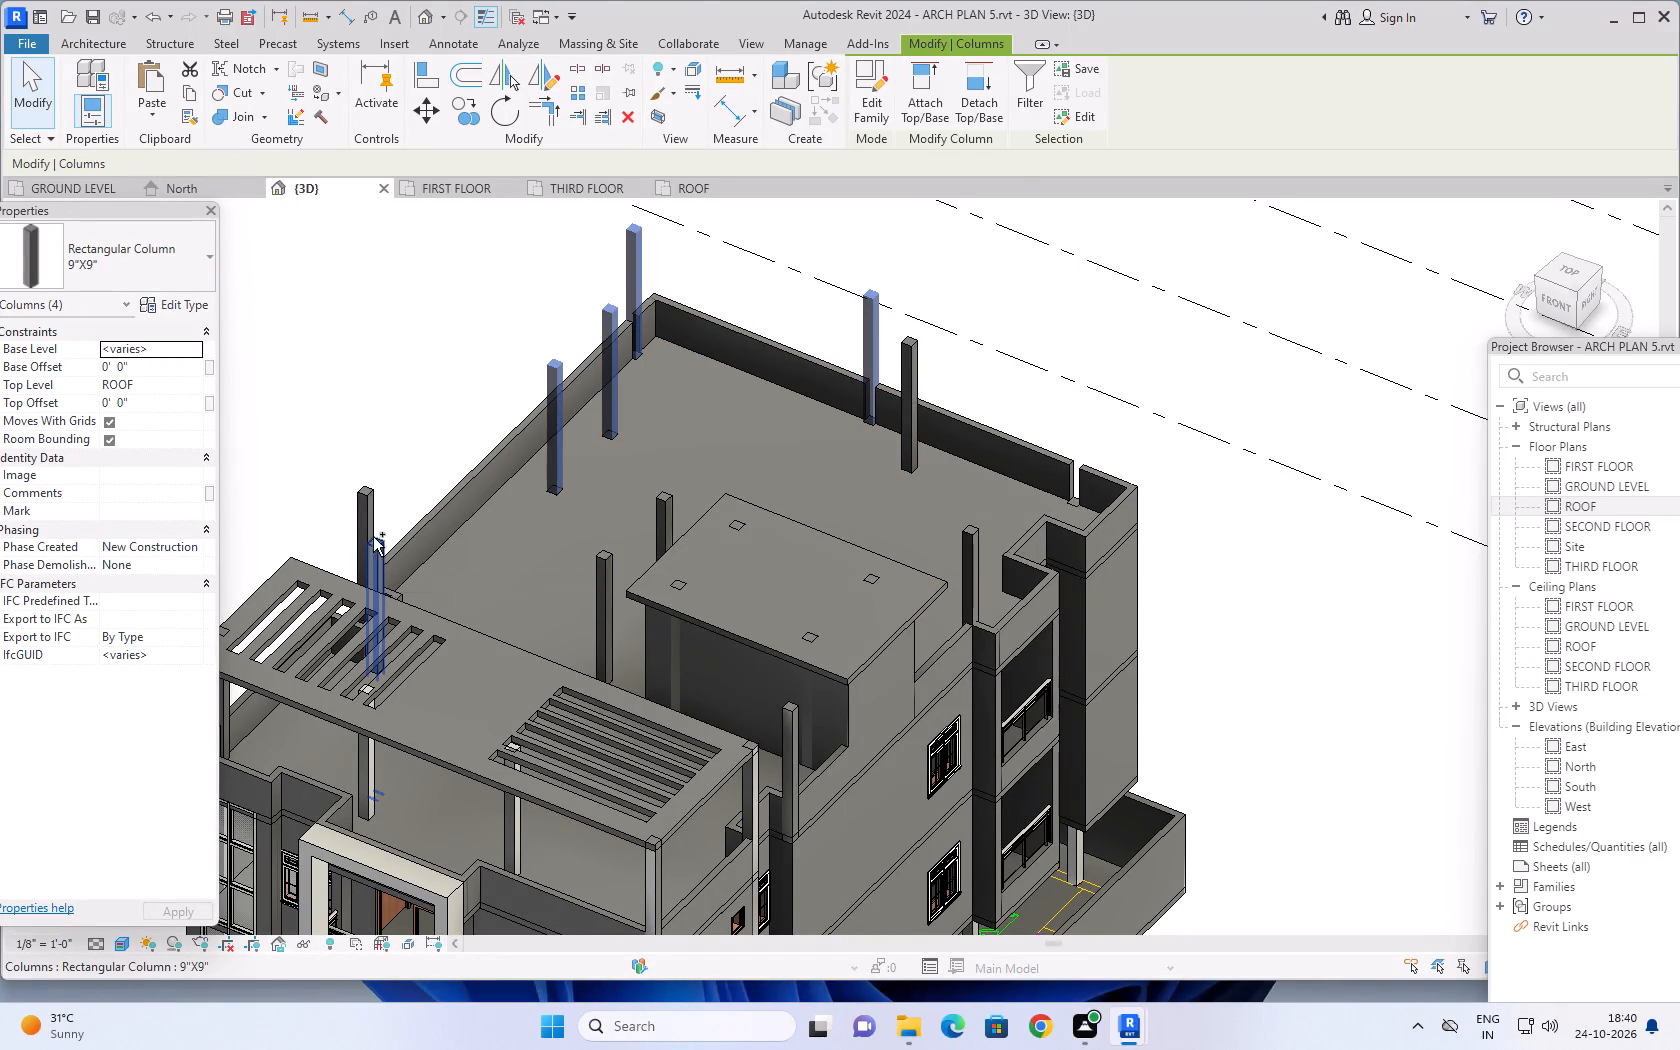
{"action": "left_click", "coordinate": [368, 507], "text": "ctrl"}
{"action": "left_click", "coordinate": [605, 558], "text": "ctrl"}
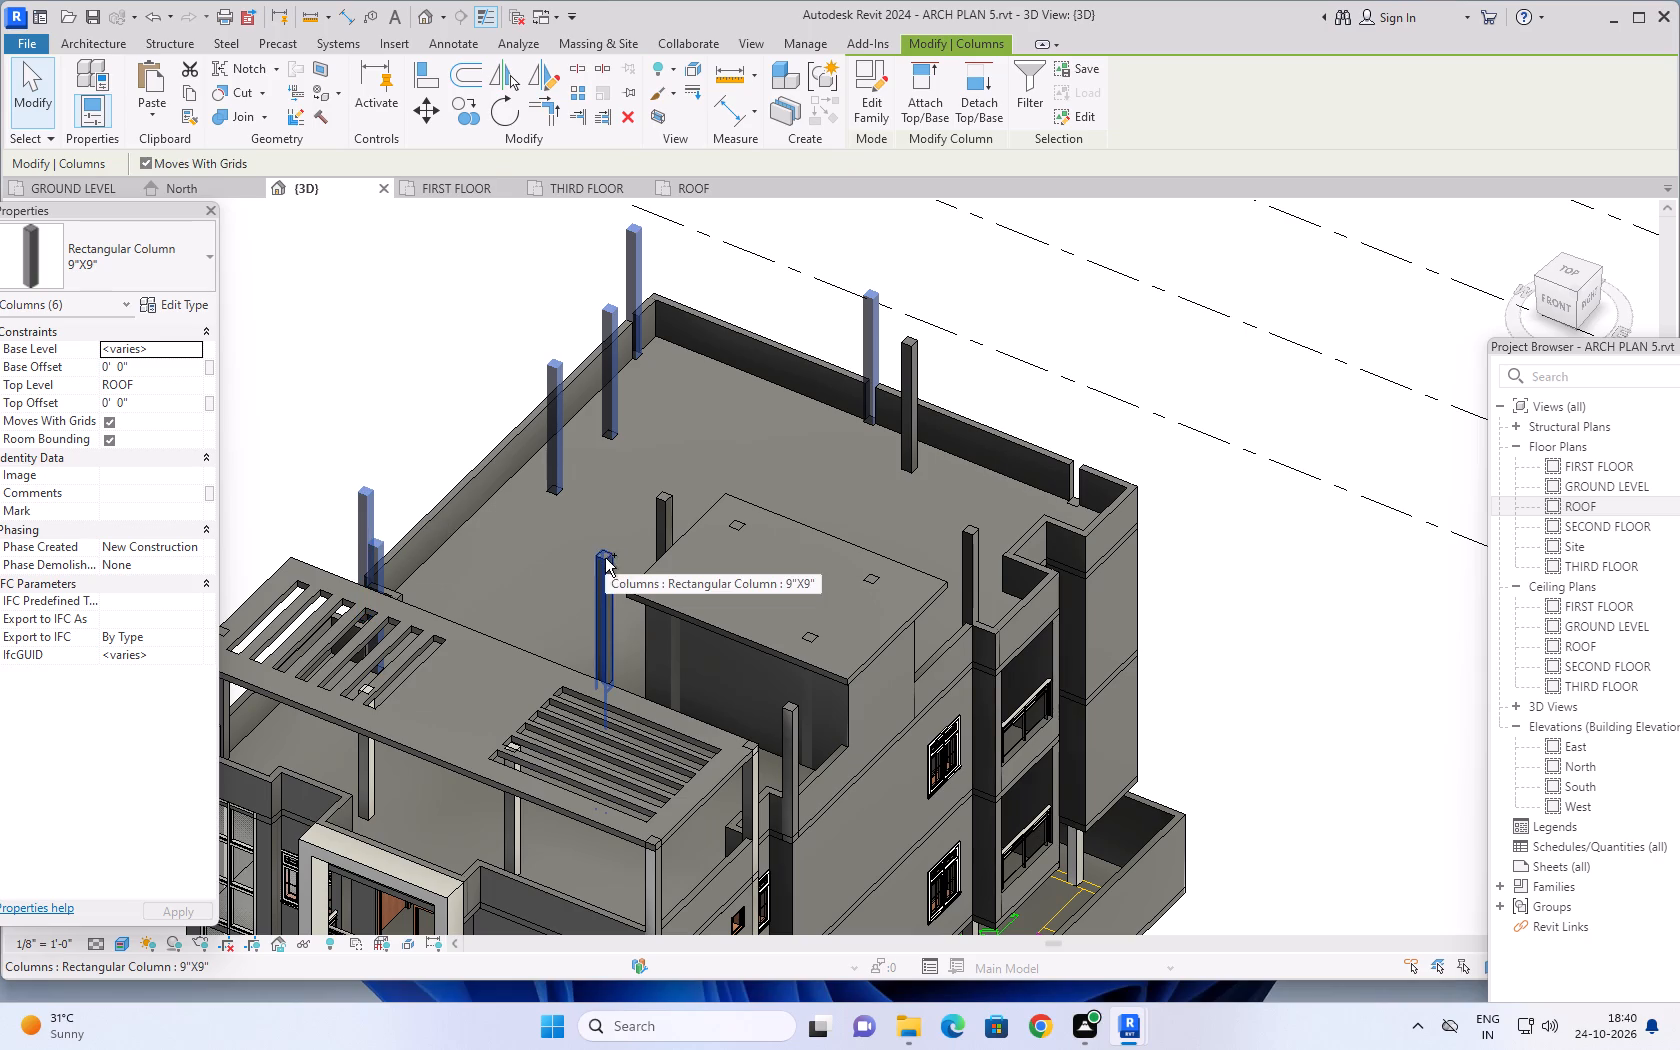
{"action": "left_click", "coordinate": [663, 505], "text": "ctrl"}
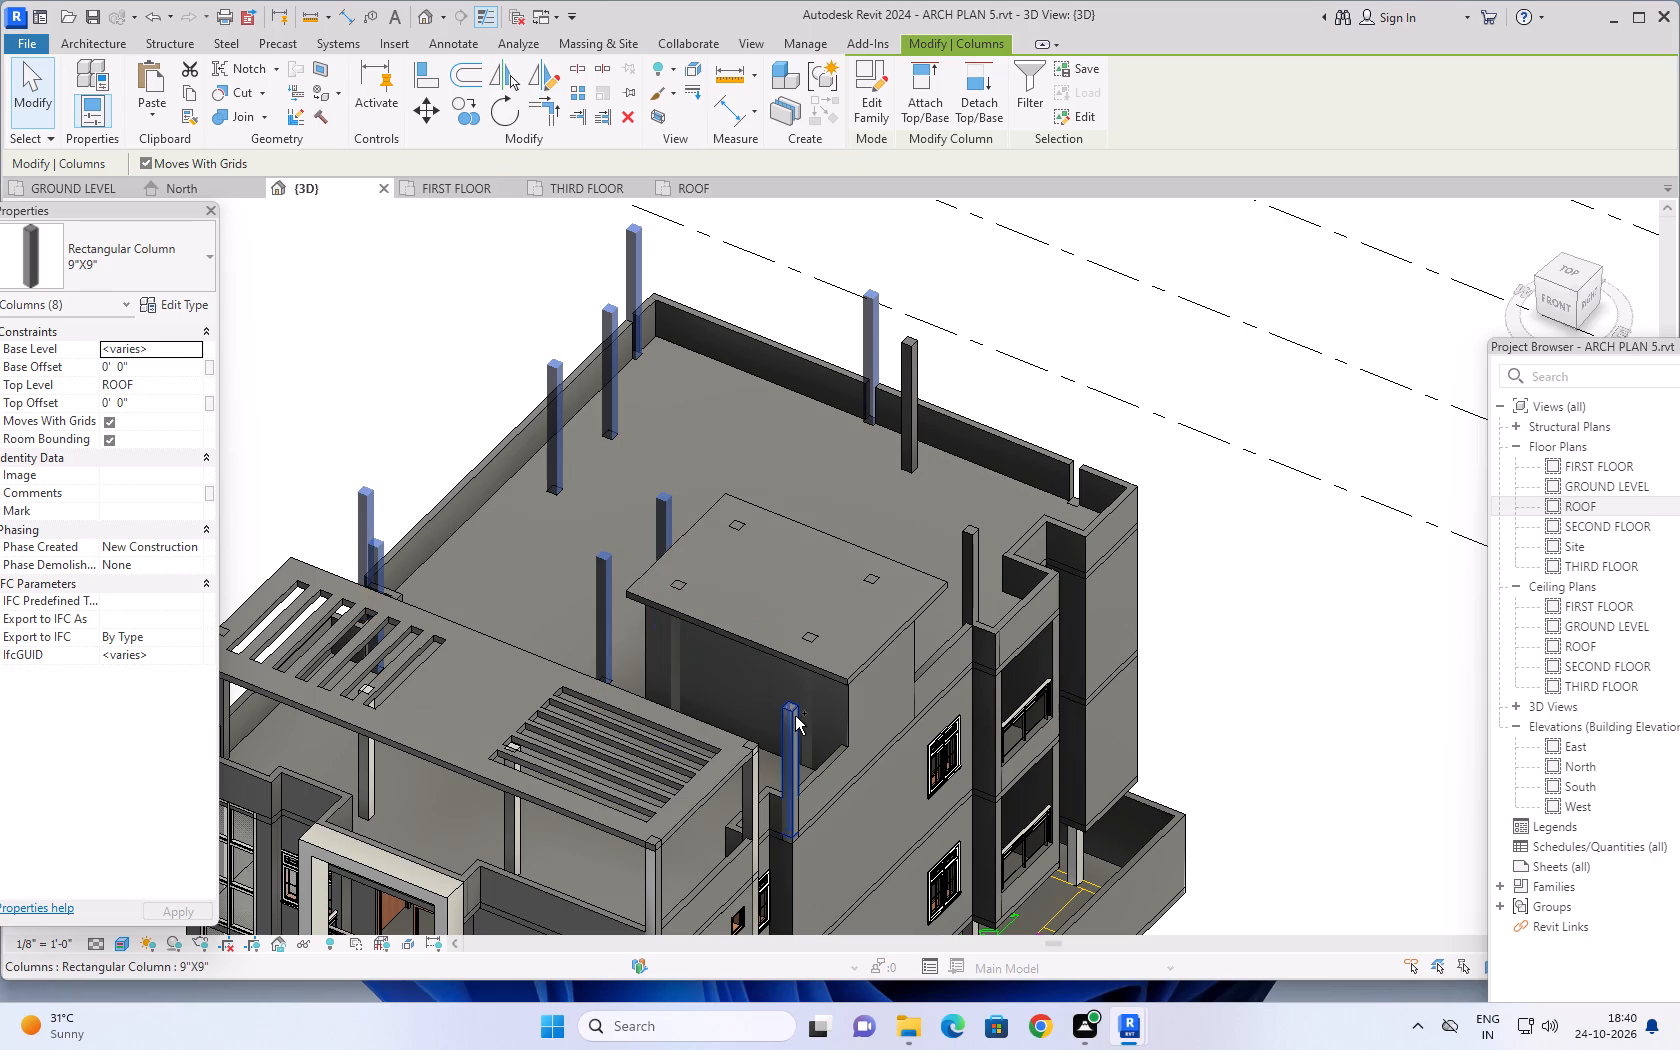
{"action": "left_click", "coordinate": [795, 716], "text": "ctrl"}
{"action": "left_click", "coordinate": [974, 553], "text": "ctrl"}
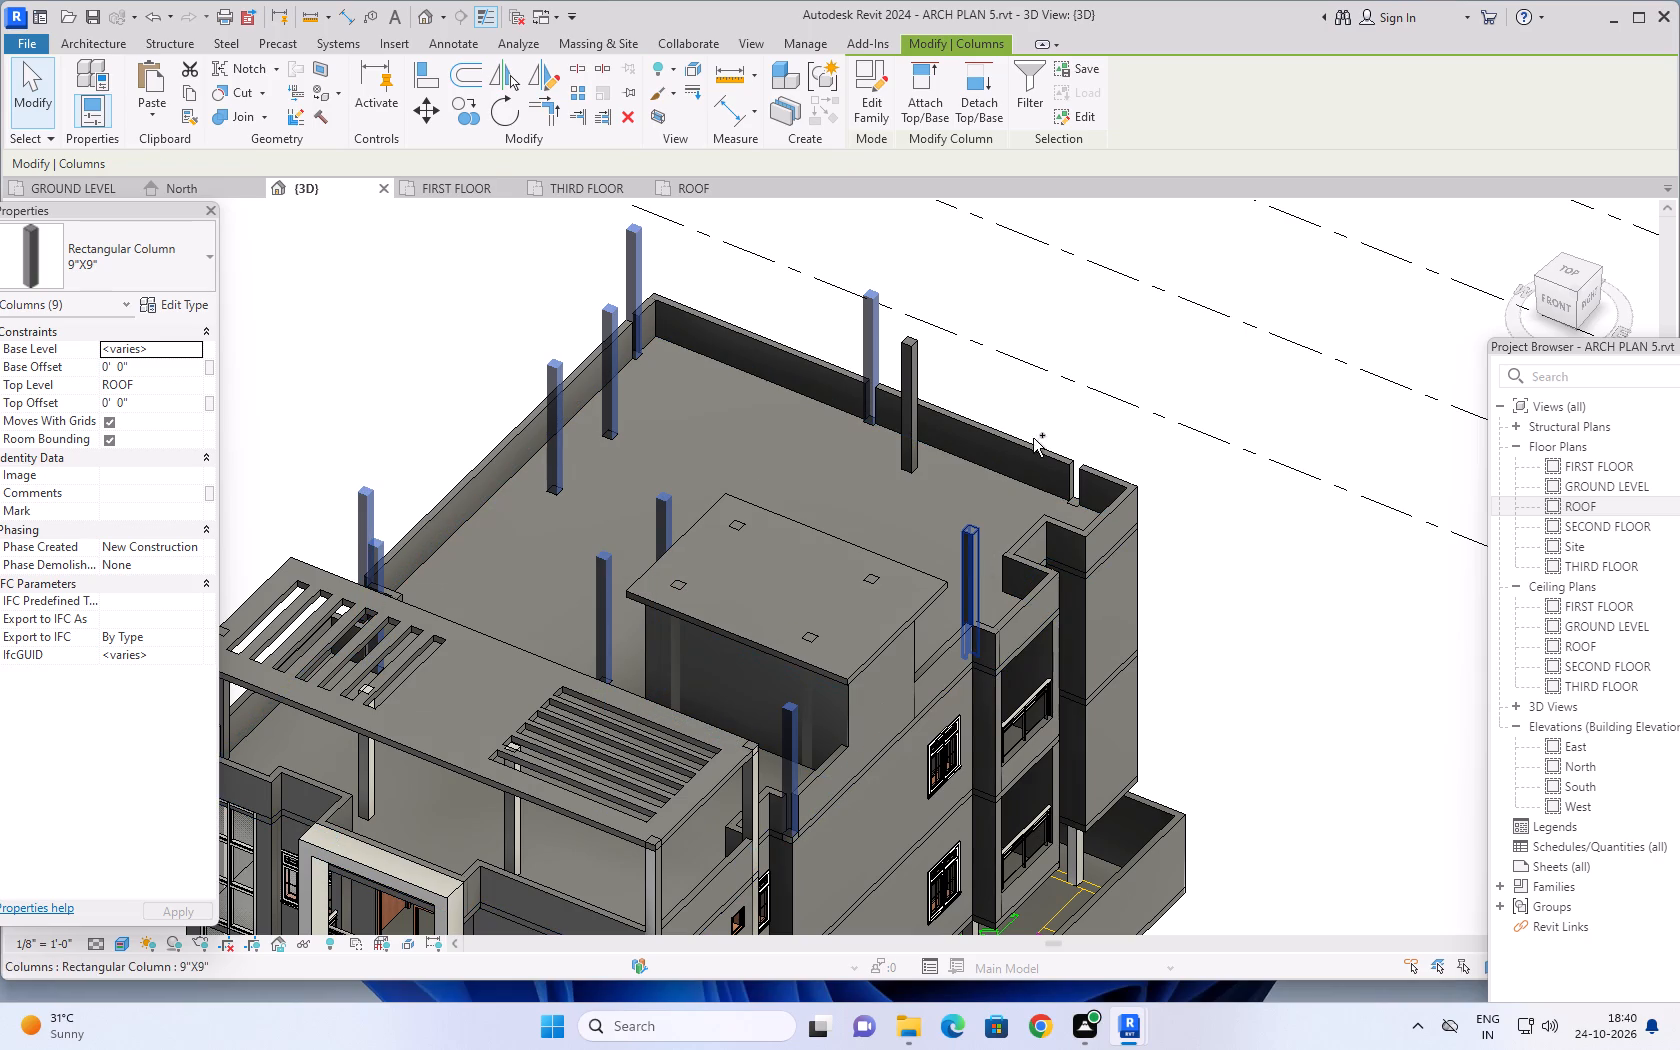
{"action": "left_click", "coordinate": [918, 380], "text": "ctrl"}
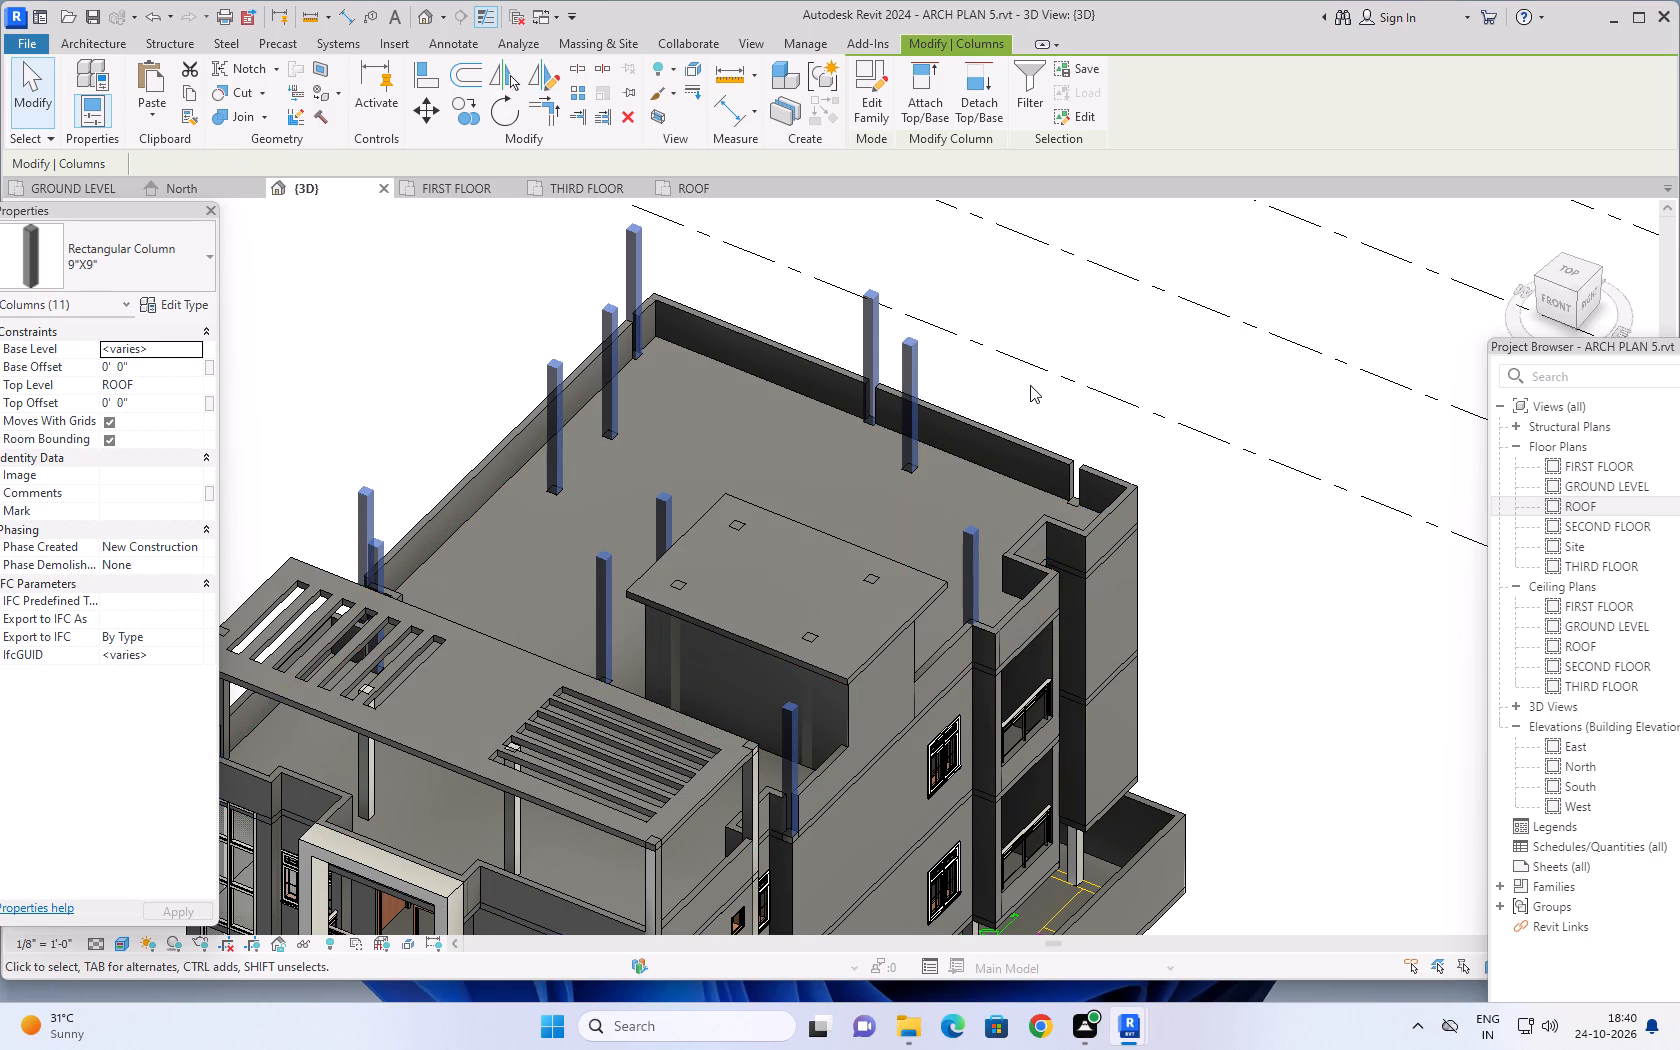
{"action": "key", "text": "Delete"}
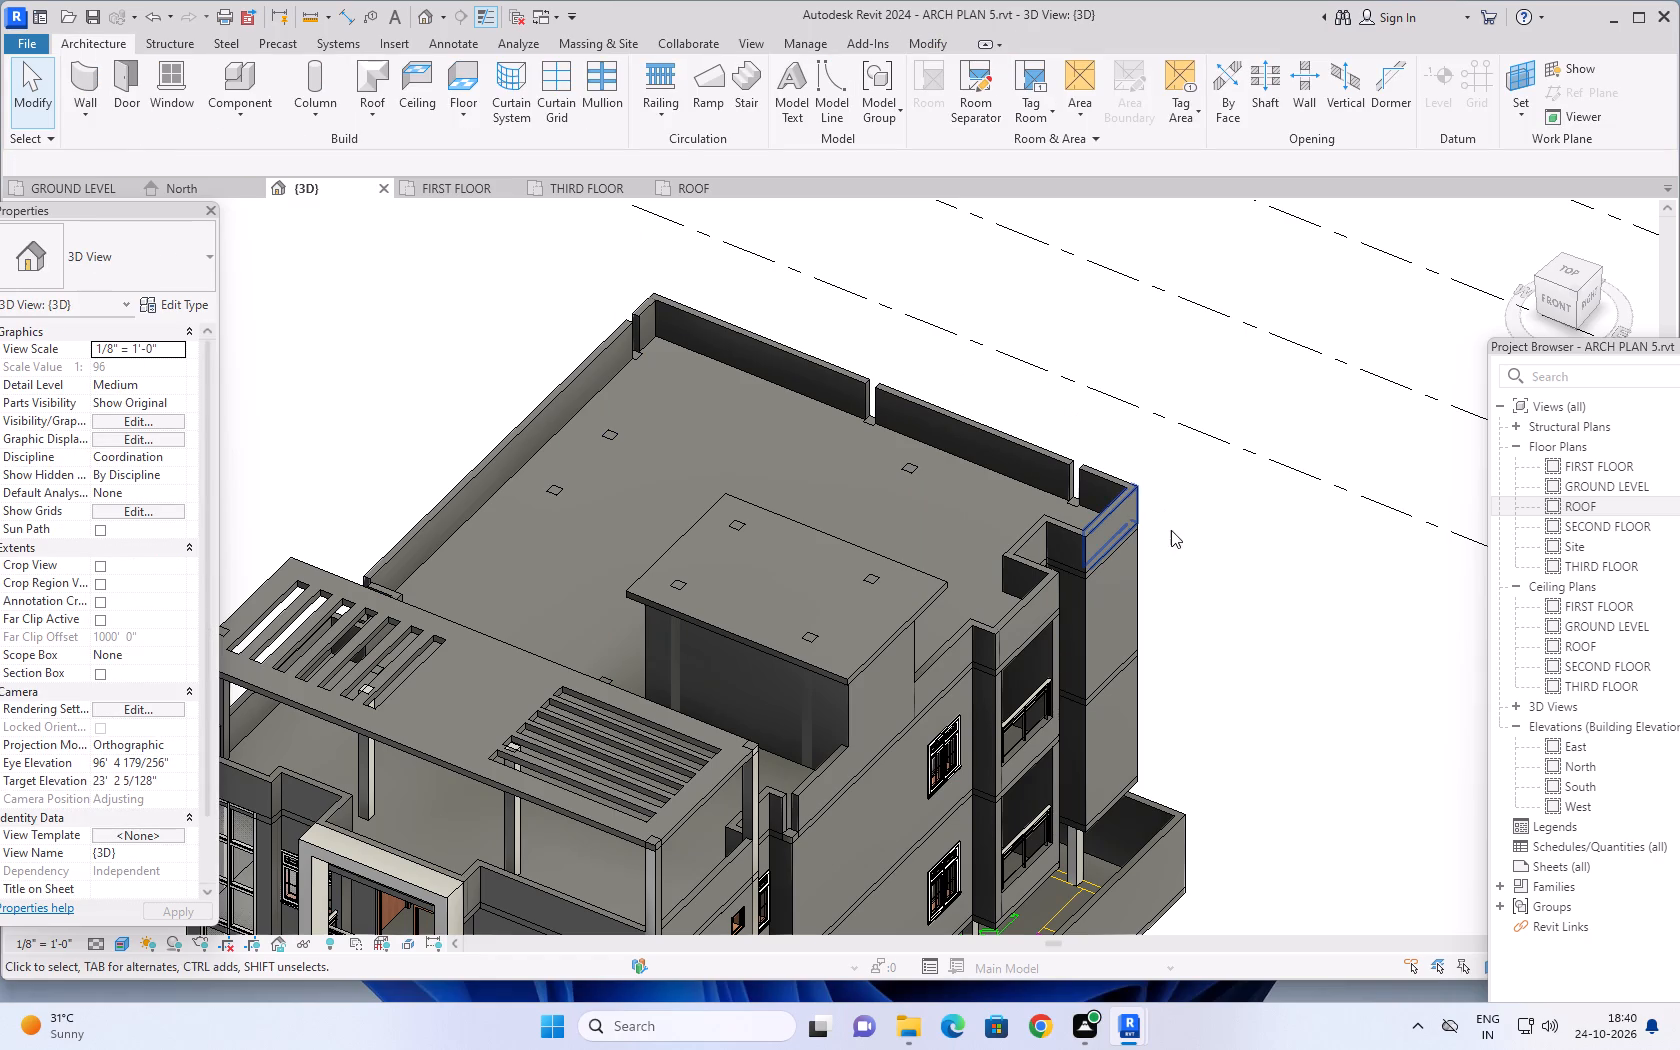
Examine the THIRD FLOOR slab and its parapet walls in 3D from the rear and the left side.
{"action": "middle_click_drag", "start_coordinate": [1214, 594], "coordinate": [809, 701]}
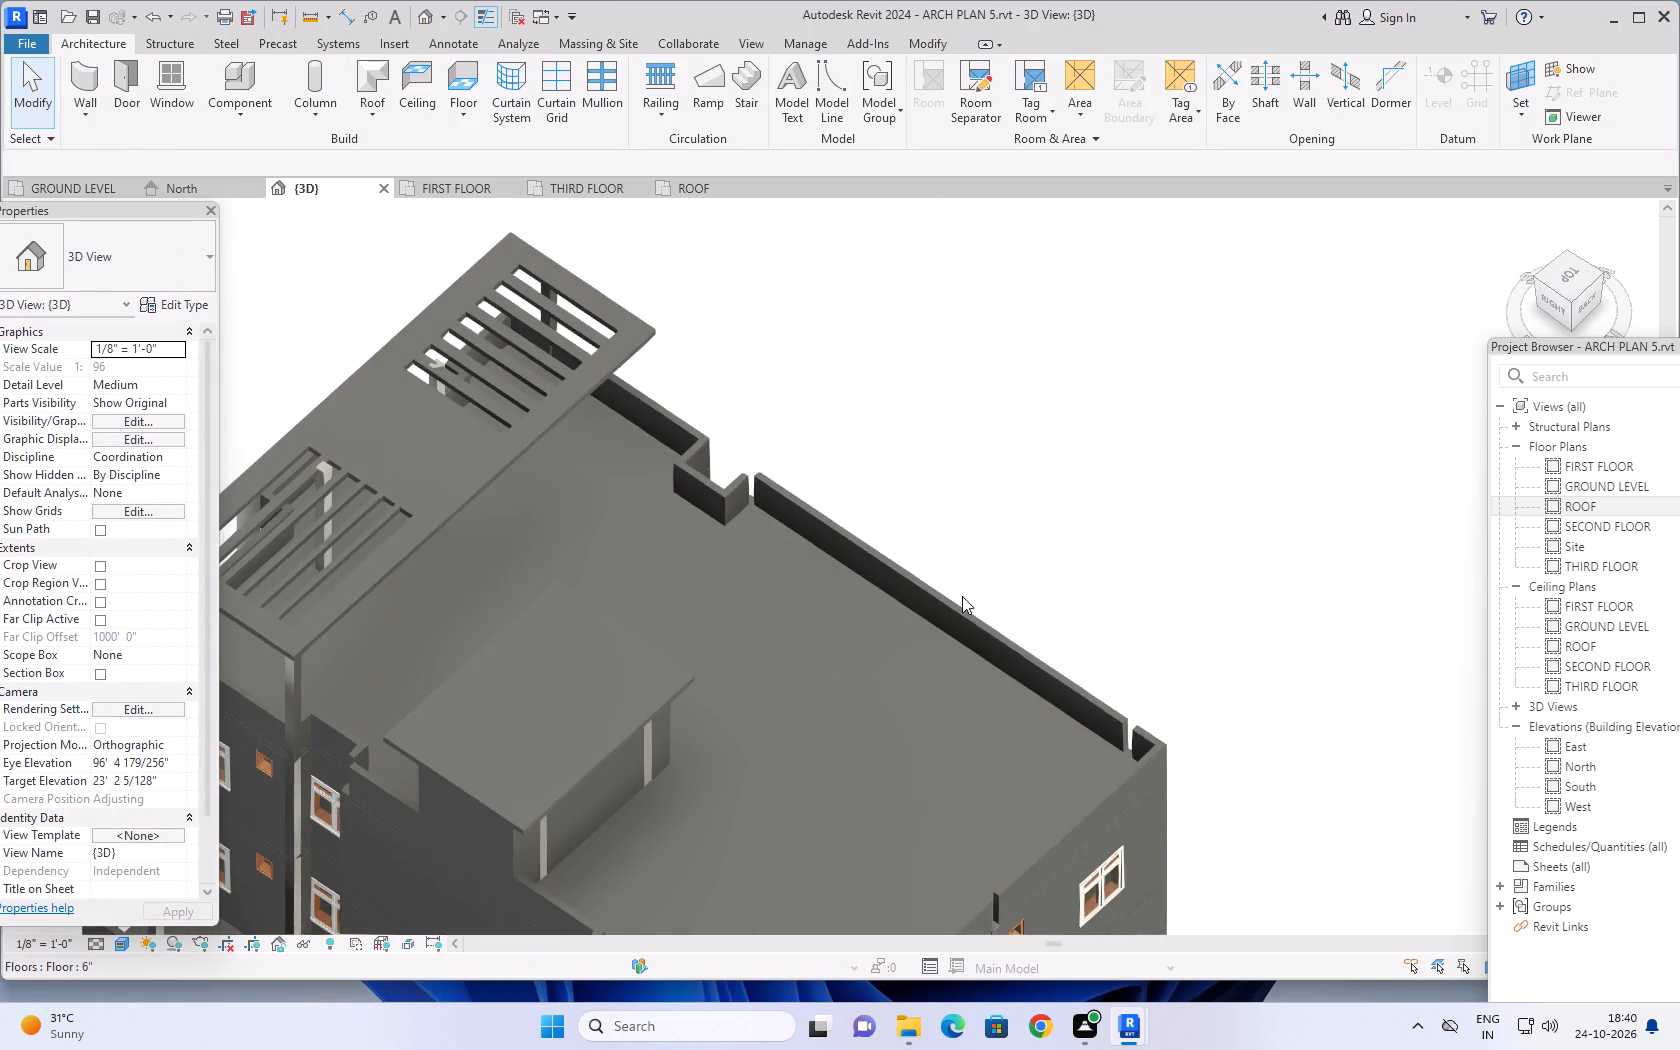
{"action": "scroll", "coordinate": [979, 594], "scroll_direction": "down", "scroll_amount": 3}
{"action": "middle_click_drag", "start_coordinate": [1000, 585], "coordinate": [1068, 431]}
{"action": "middle_click_drag", "start_coordinate": [1175, 447], "coordinate": [1176, 408], "text": "shift"}
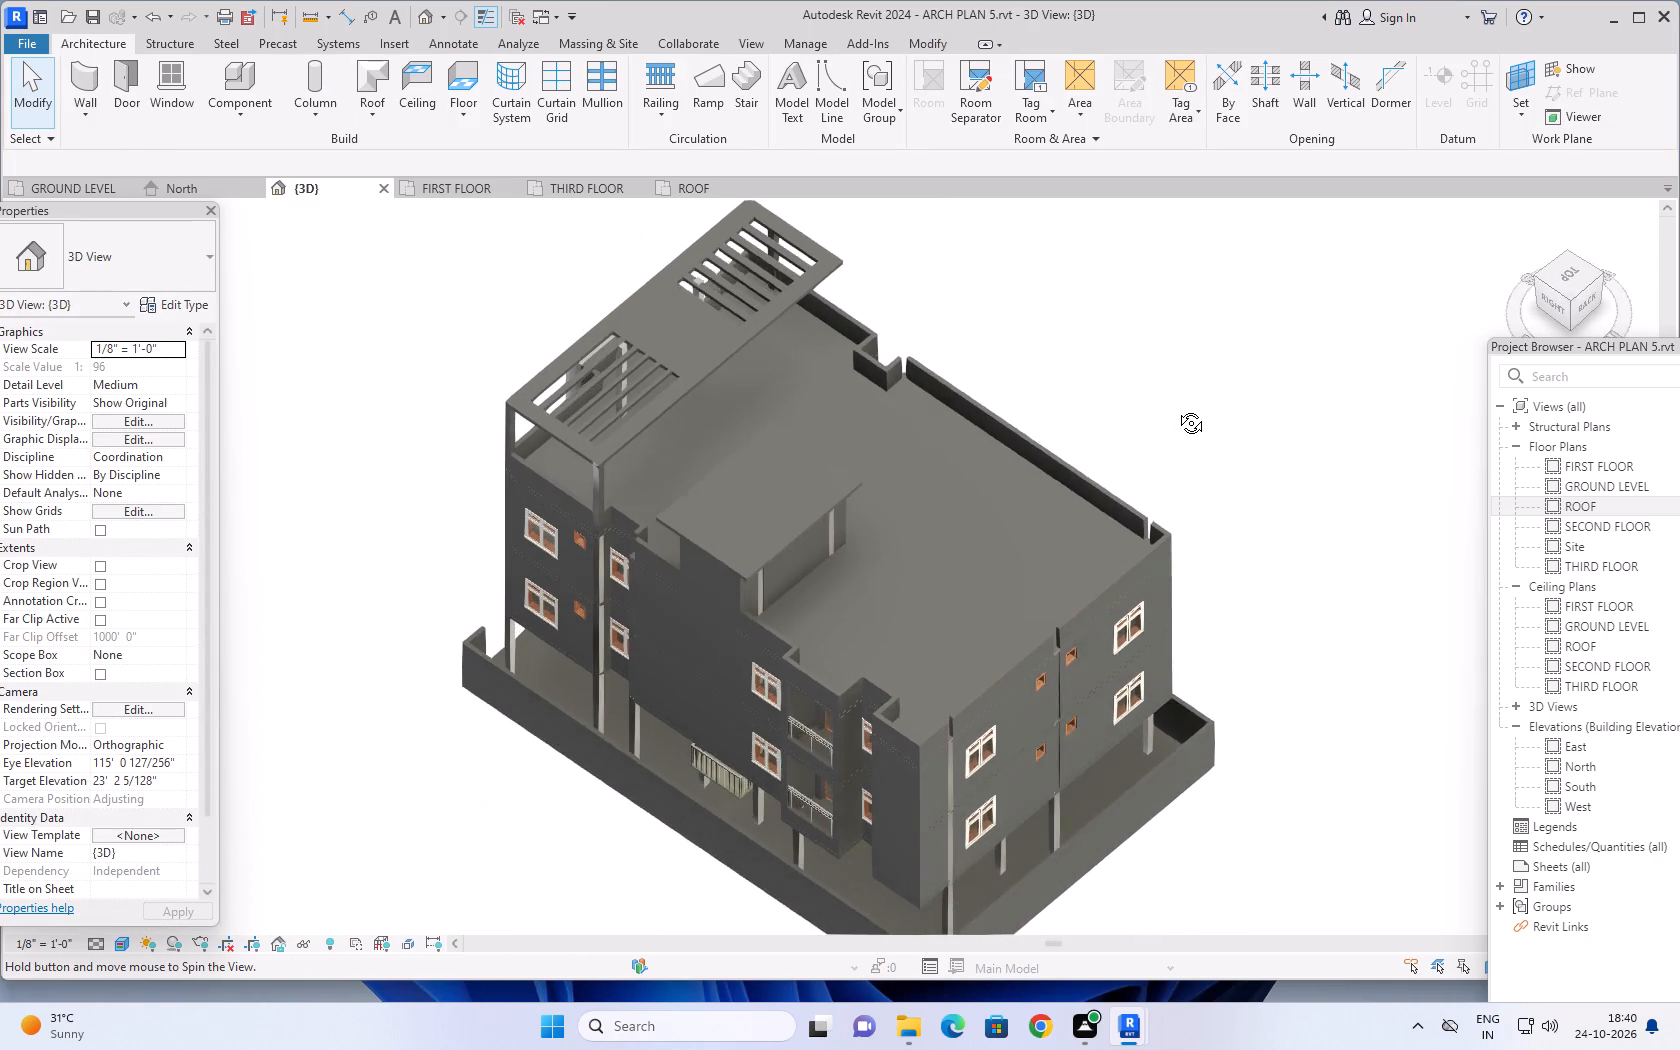
{"action": "middle_click_drag", "start_coordinate": [1176, 408], "coordinate": [1082, 546], "text": "shift"}
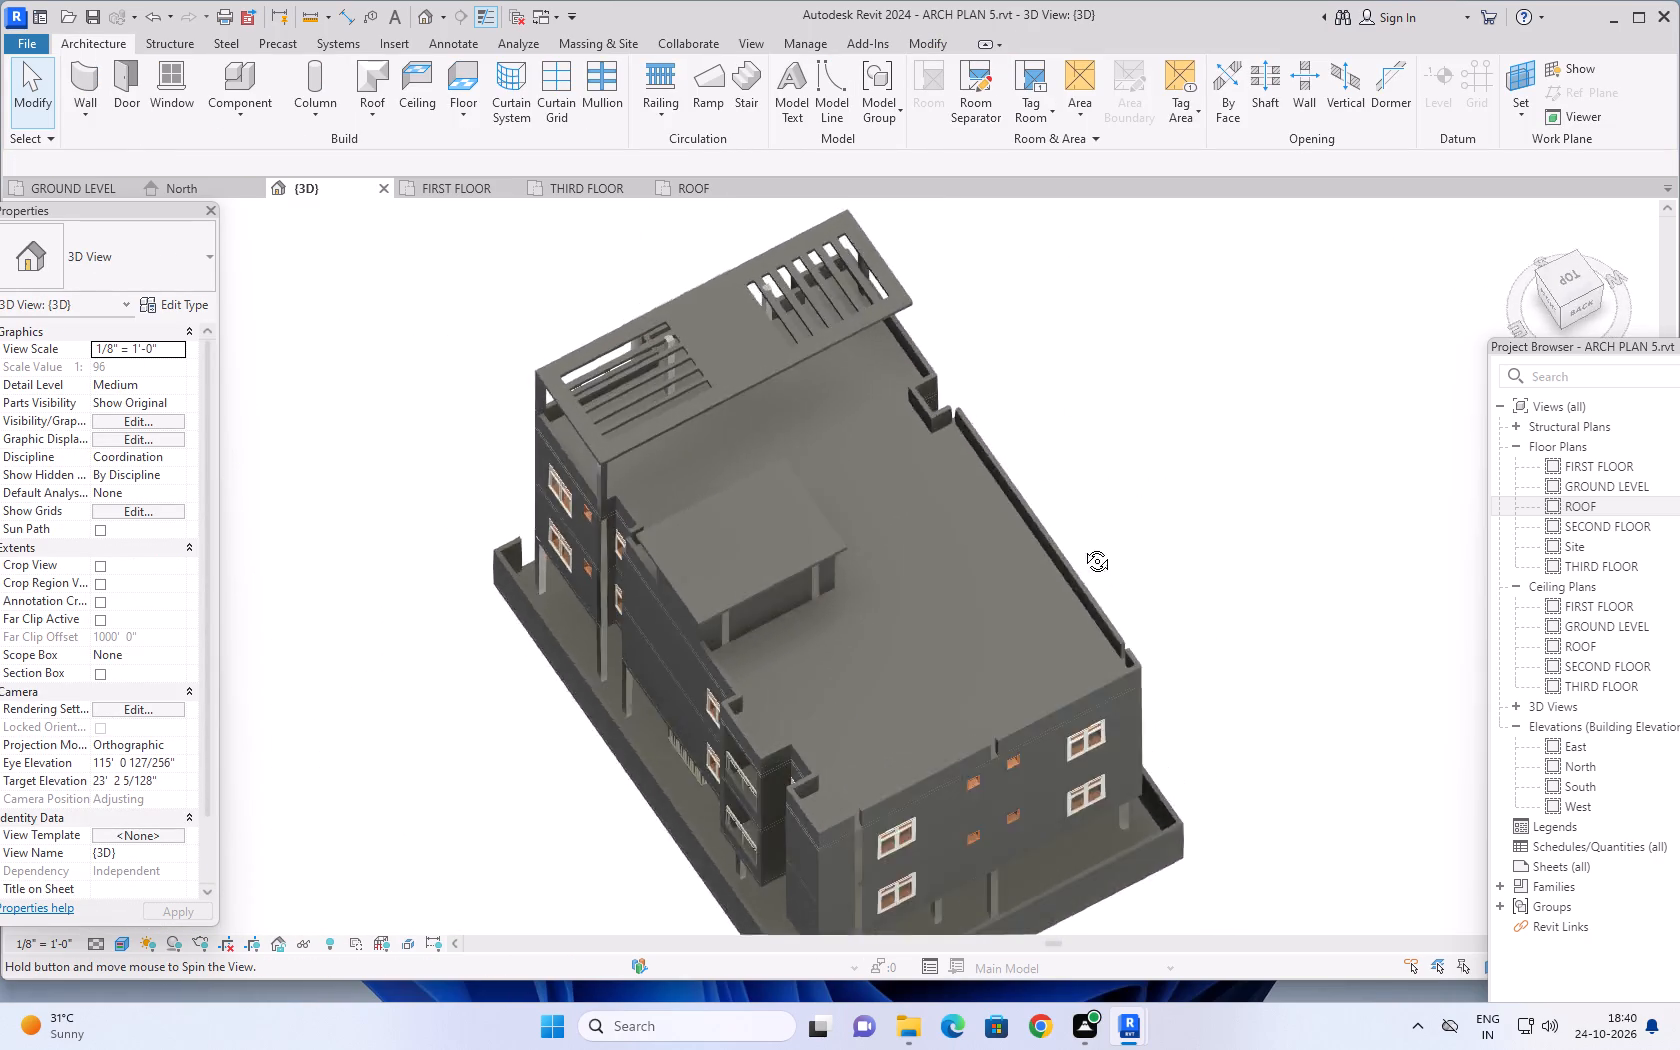
{"action": "middle_click_drag", "start_coordinate": [1082, 546], "coordinate": [664, 372], "text": "shift"}
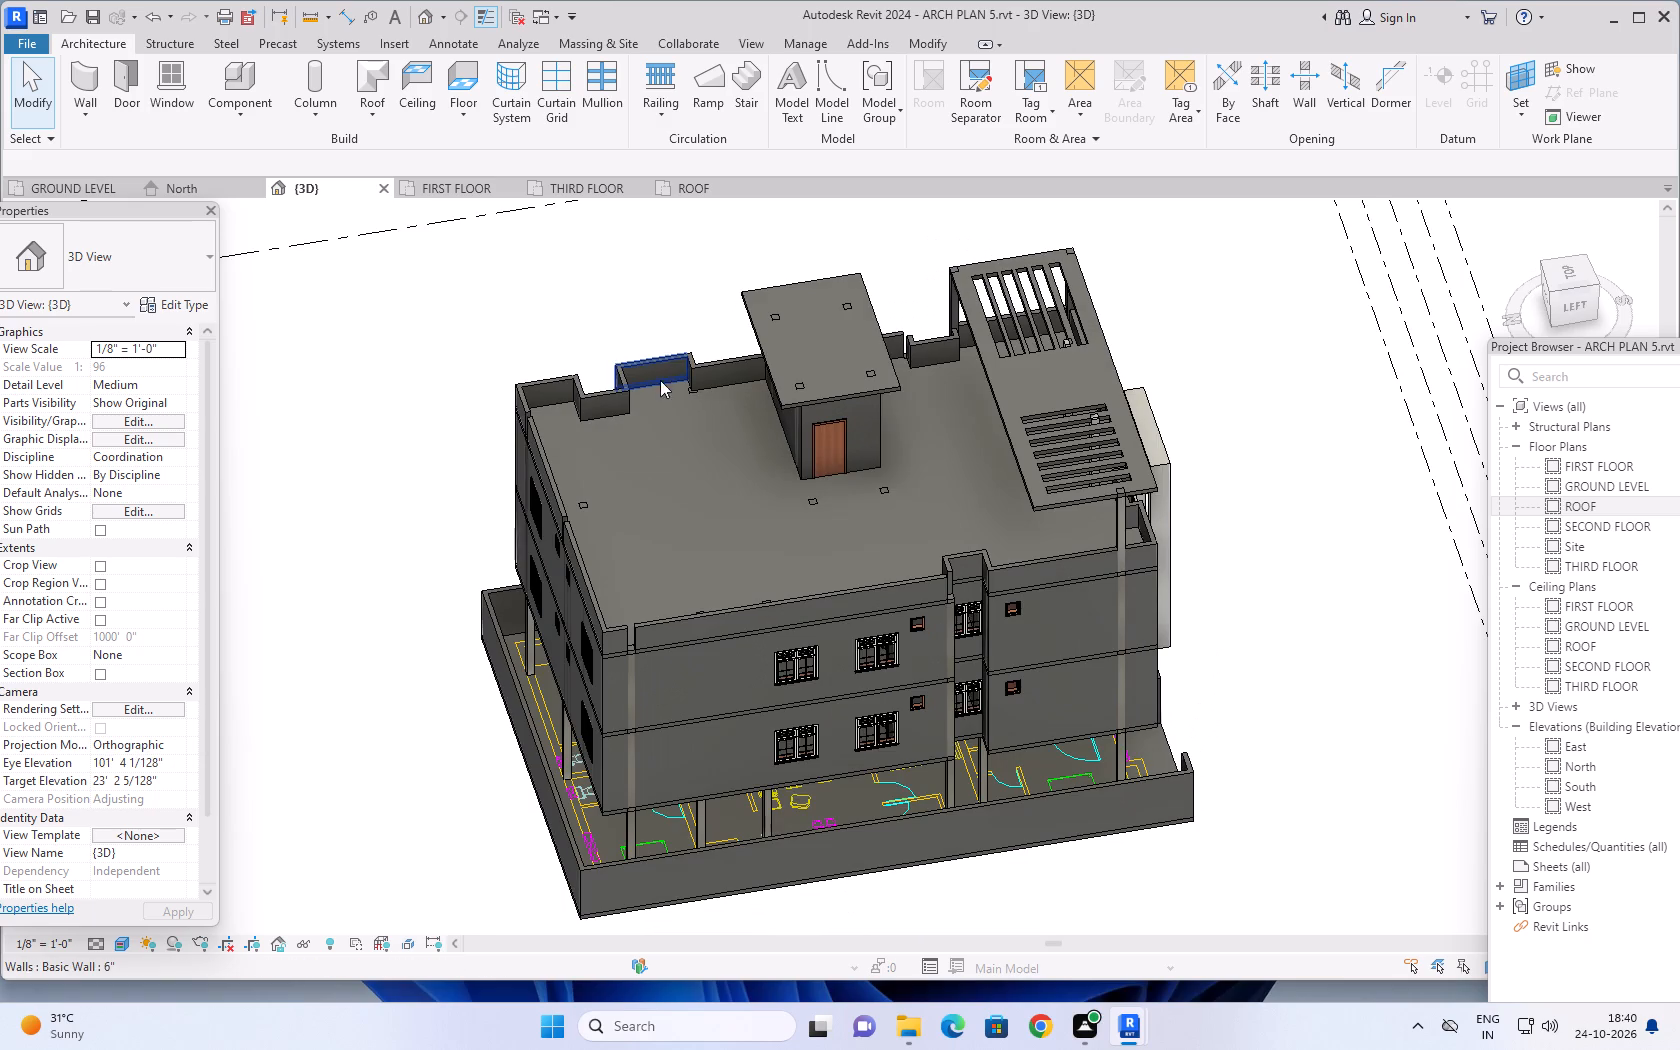
In the THIRD FLOOR plan, extend the short 6" parapet wall at the back west corner to close the column gap in the west parapet.
{"action": "left_click", "coordinate": [90, 185]}
{"action": "left_click", "coordinate": [581, 189]}
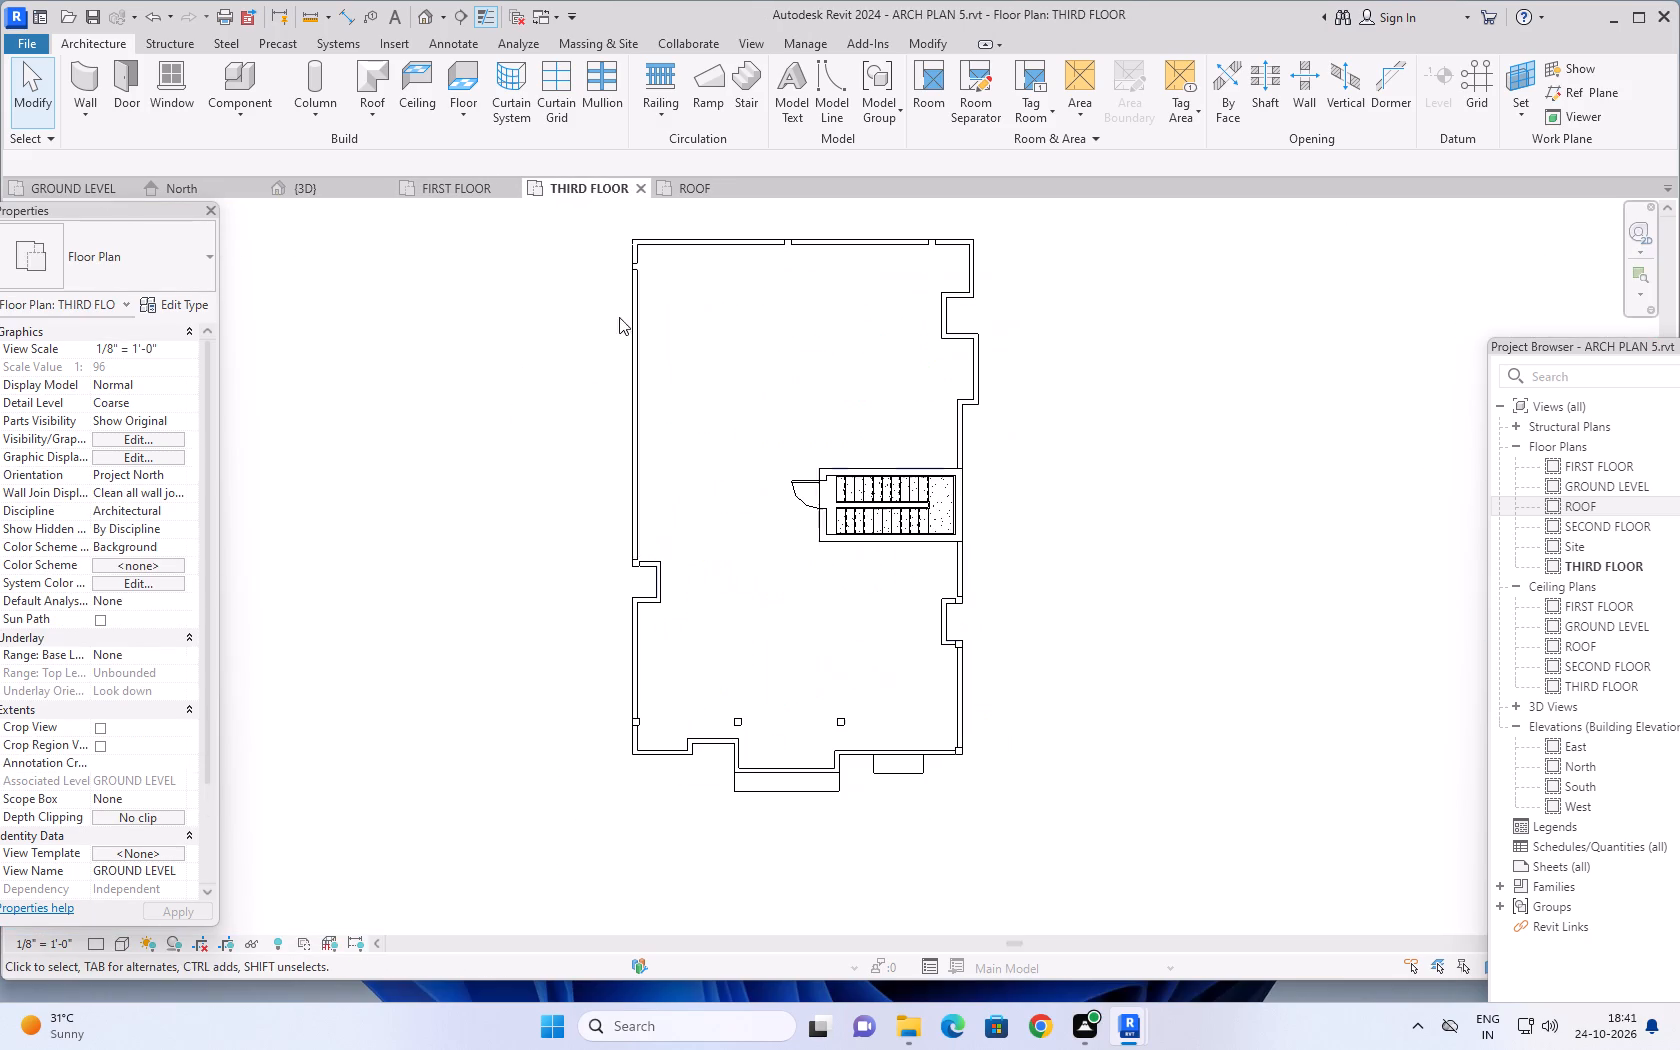
{"action": "middle_click_drag", "start_coordinate": [728, 363], "coordinate": [694, 556]}
{"action": "scroll", "coordinate": [635, 444], "scroll_direction": "up", "scroll_amount": 9}
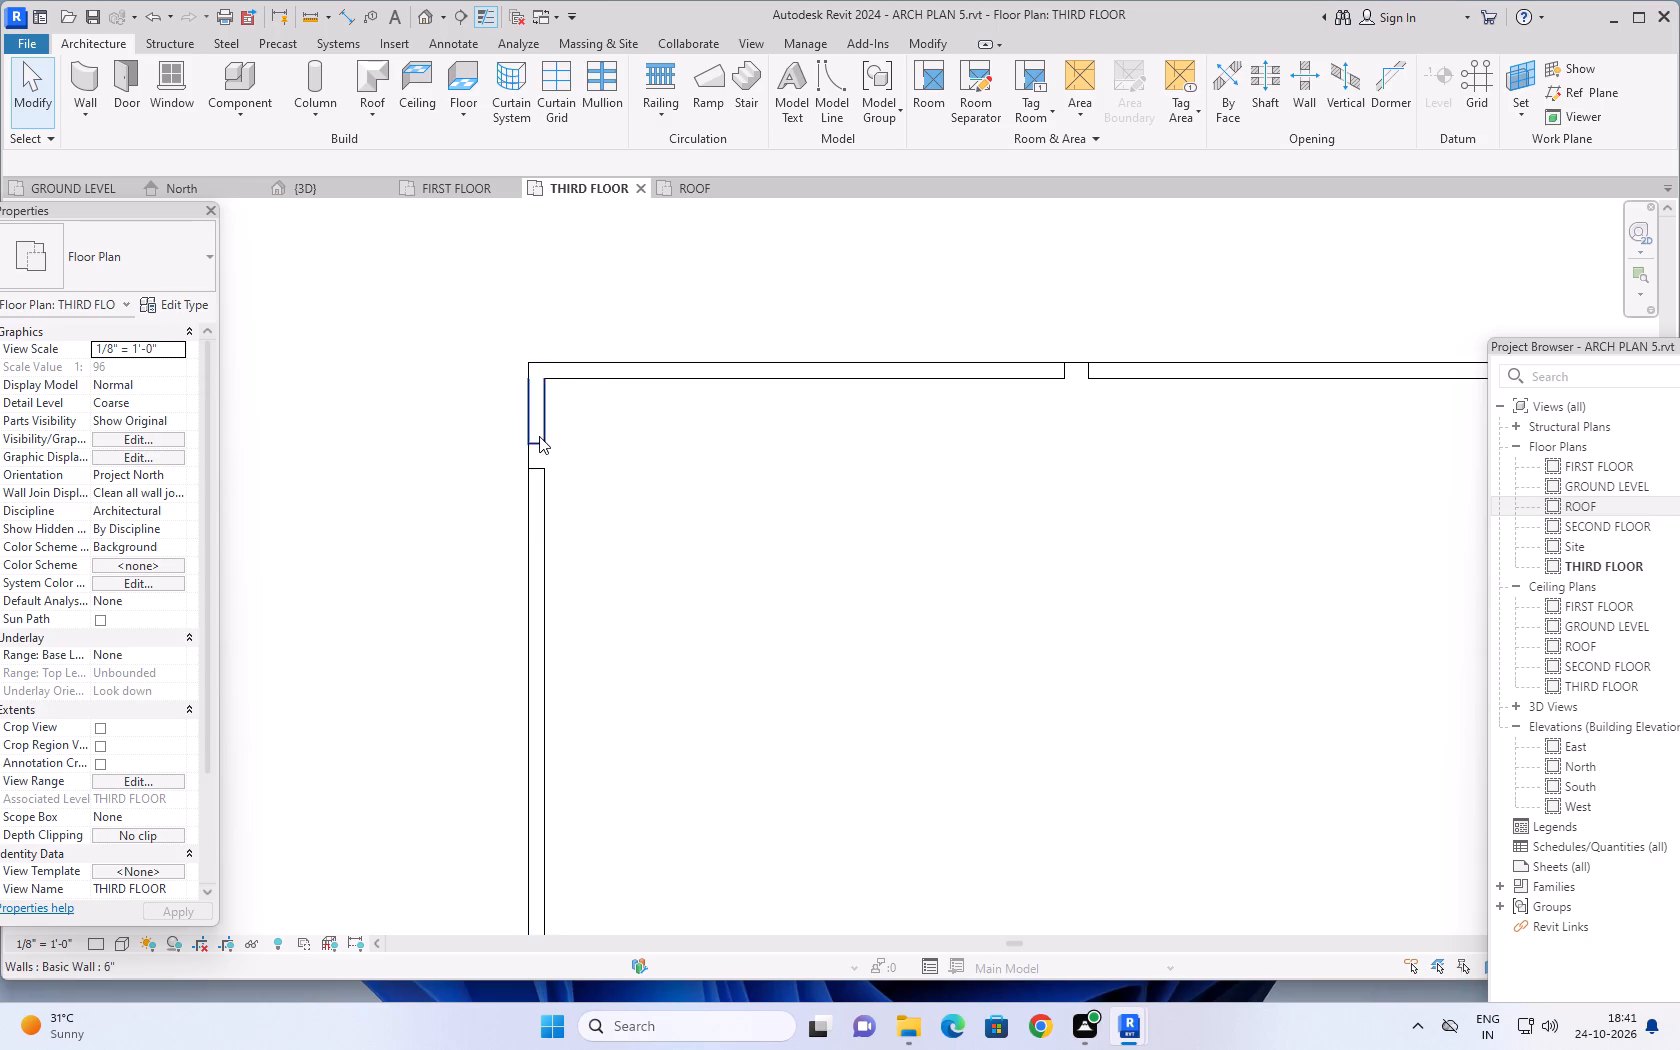
{"action": "left_click", "coordinate": [539, 436]}
{"action": "scroll", "coordinate": [545, 448], "scroll_direction": "up", "scroll_amount": 7}
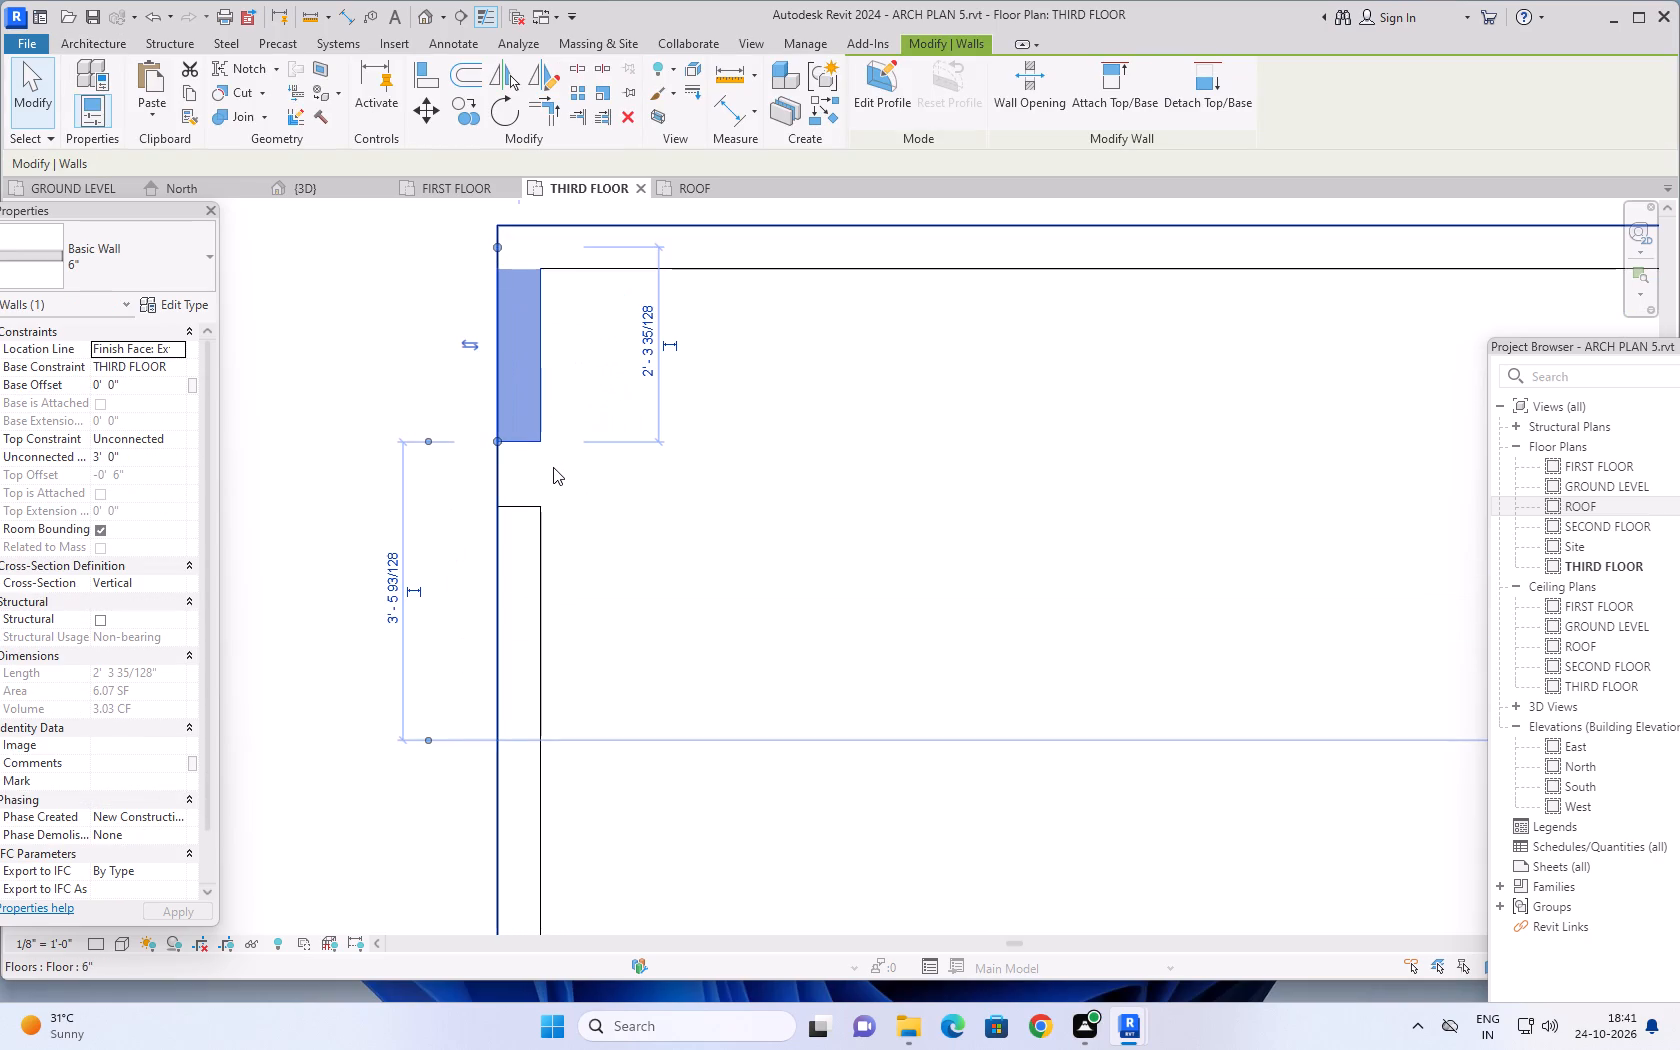
{"action": "scroll", "coordinate": [659, 488], "scroll_direction": "down", "scroll_amount": 13}
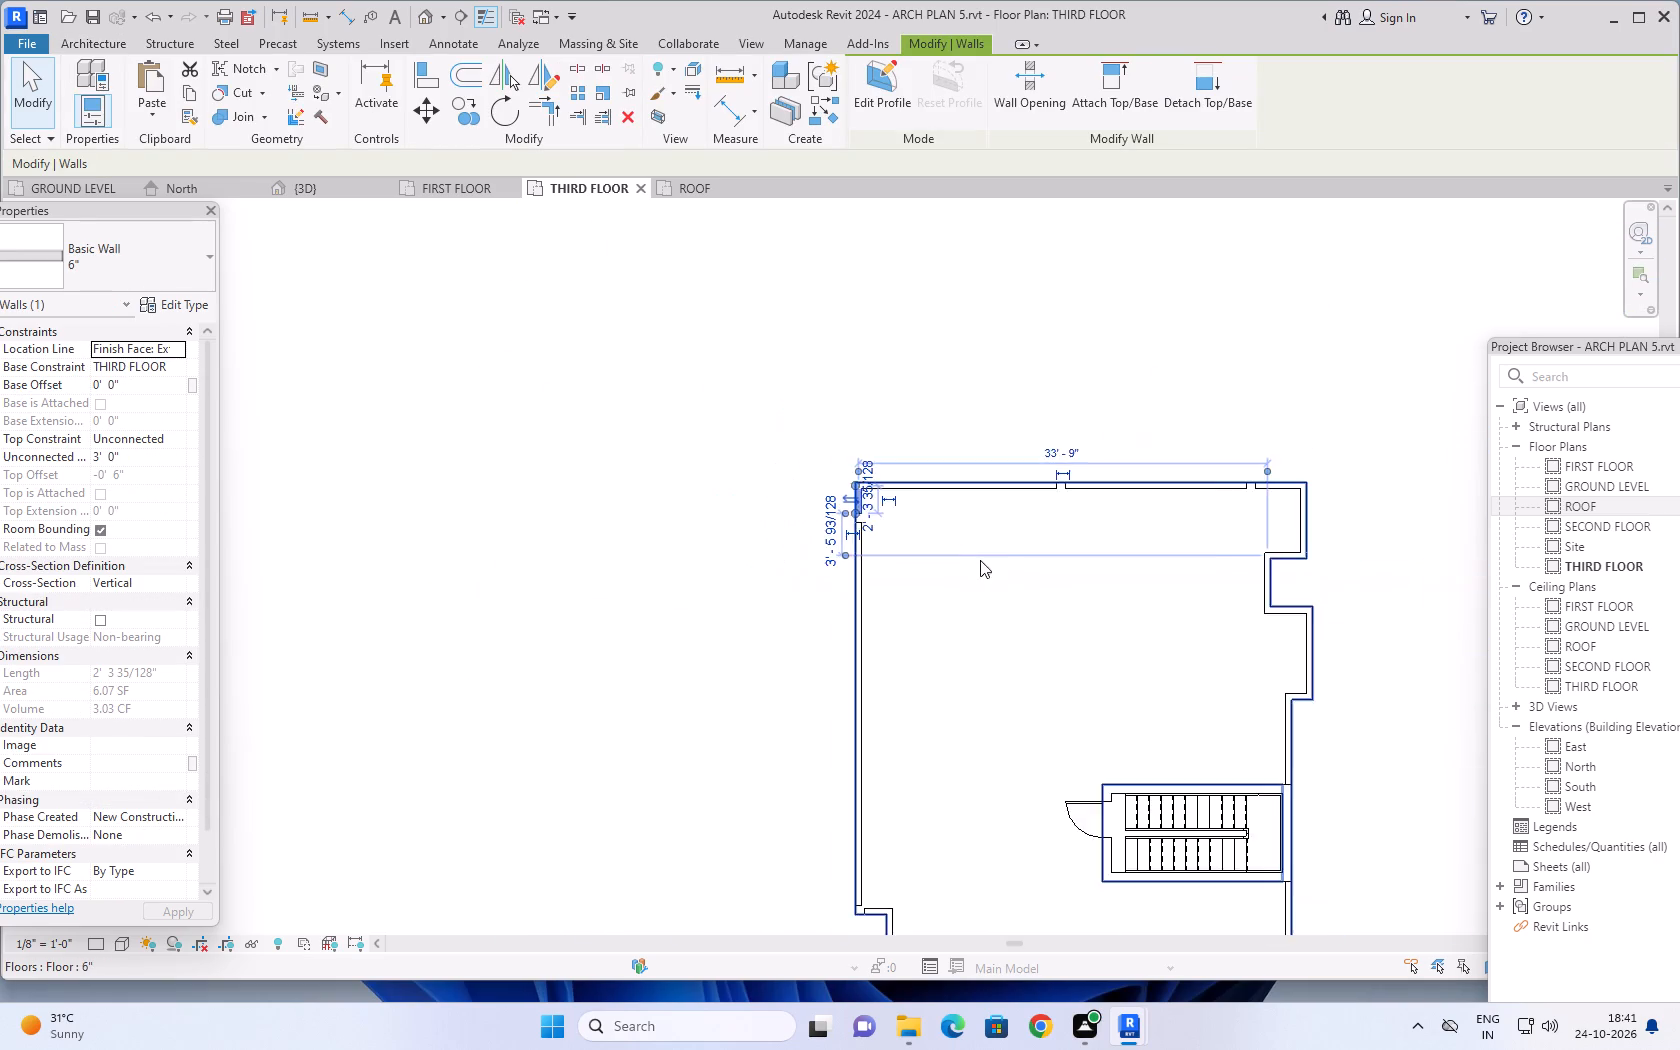
{"action": "scroll", "coordinate": [980, 560], "scroll_direction": "down", "scroll_amount": 3}
{"action": "scroll", "coordinate": [929, 539], "scroll_direction": "up", "scroll_amount": 14}
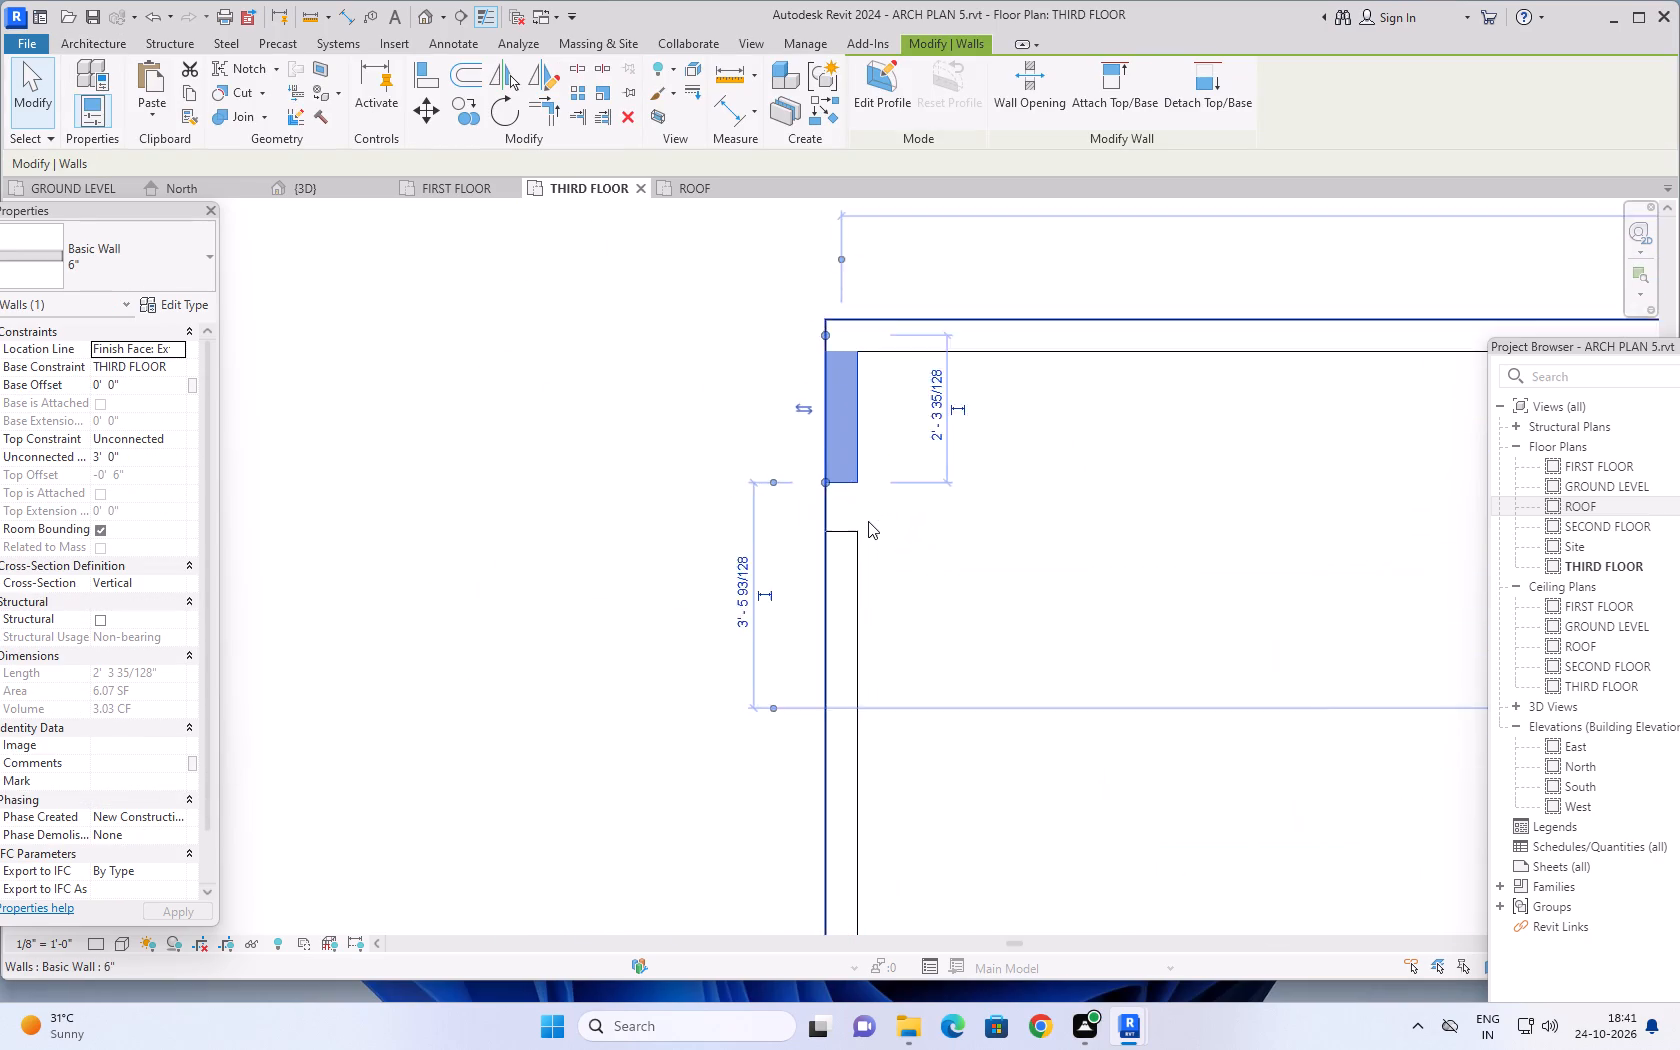
{"action": "scroll", "coordinate": [868, 521], "scroll_direction": "up", "scroll_amount": 4}
{"action": "left_click_drag", "start_coordinate": [793, 451], "coordinate": [794, 510]}
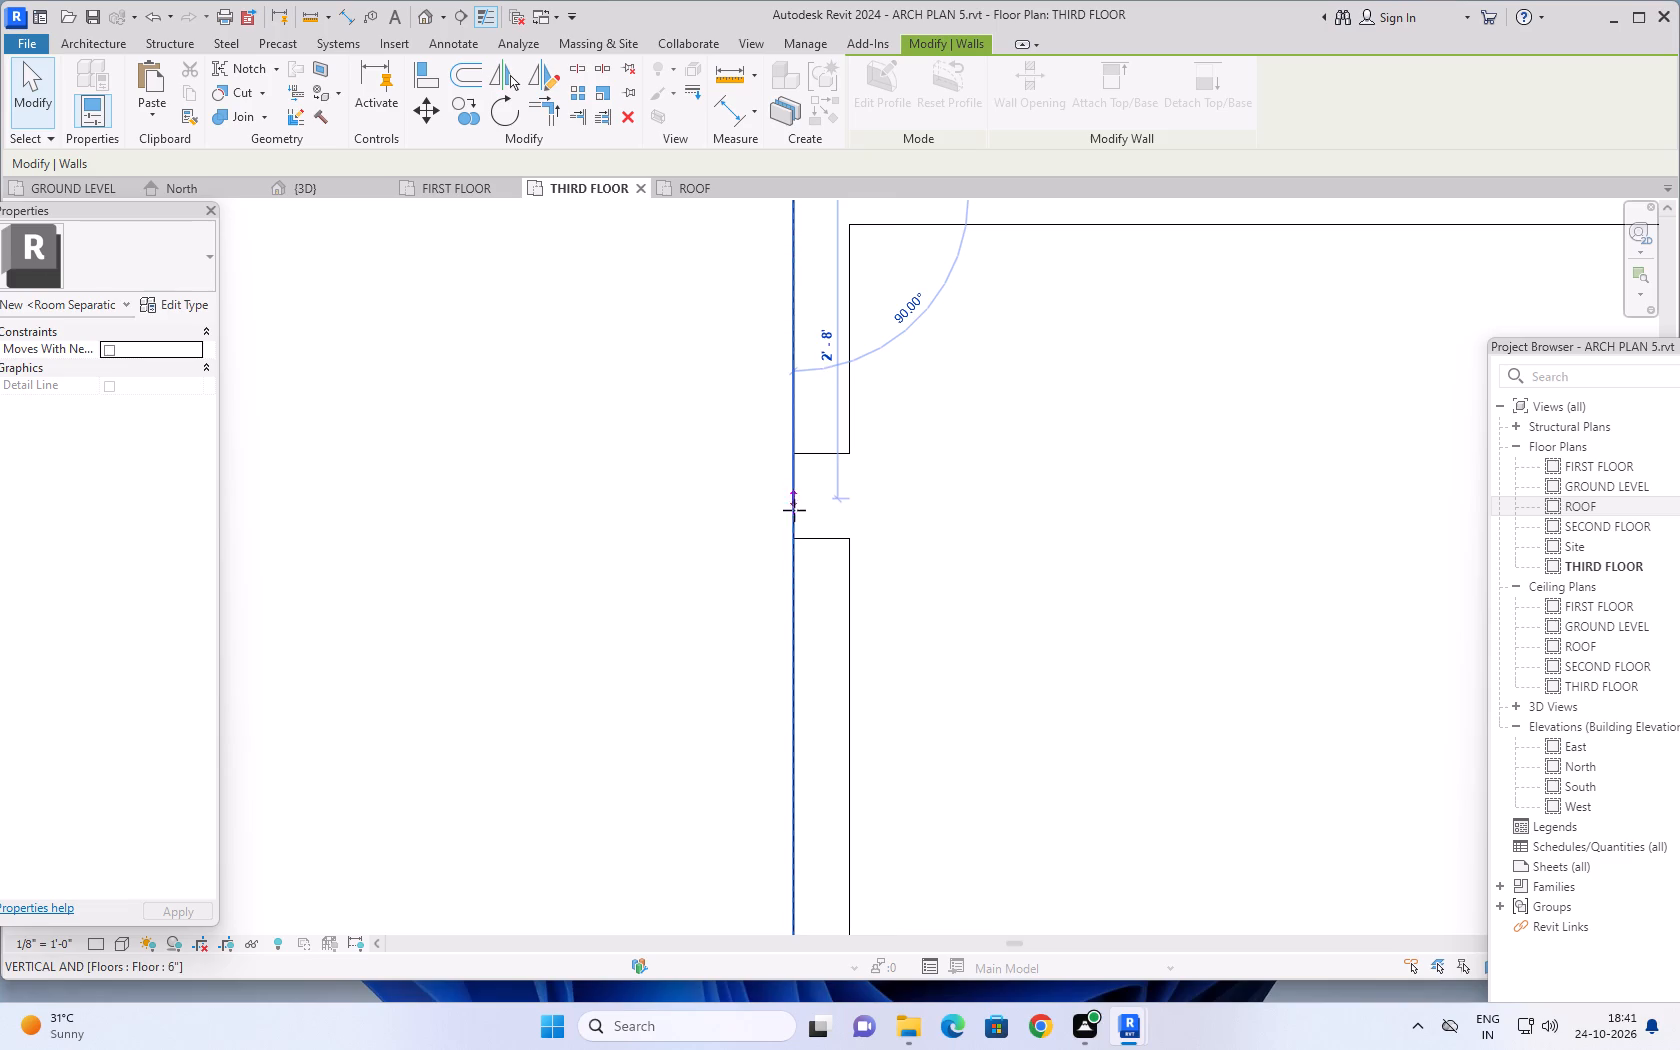
{"action": "left_click_drag", "start_coordinate": [794, 510], "coordinate": [794, 538]}
{"action": "scroll", "coordinate": [1130, 485], "scroll_direction": "down", "scroll_amount": 7}
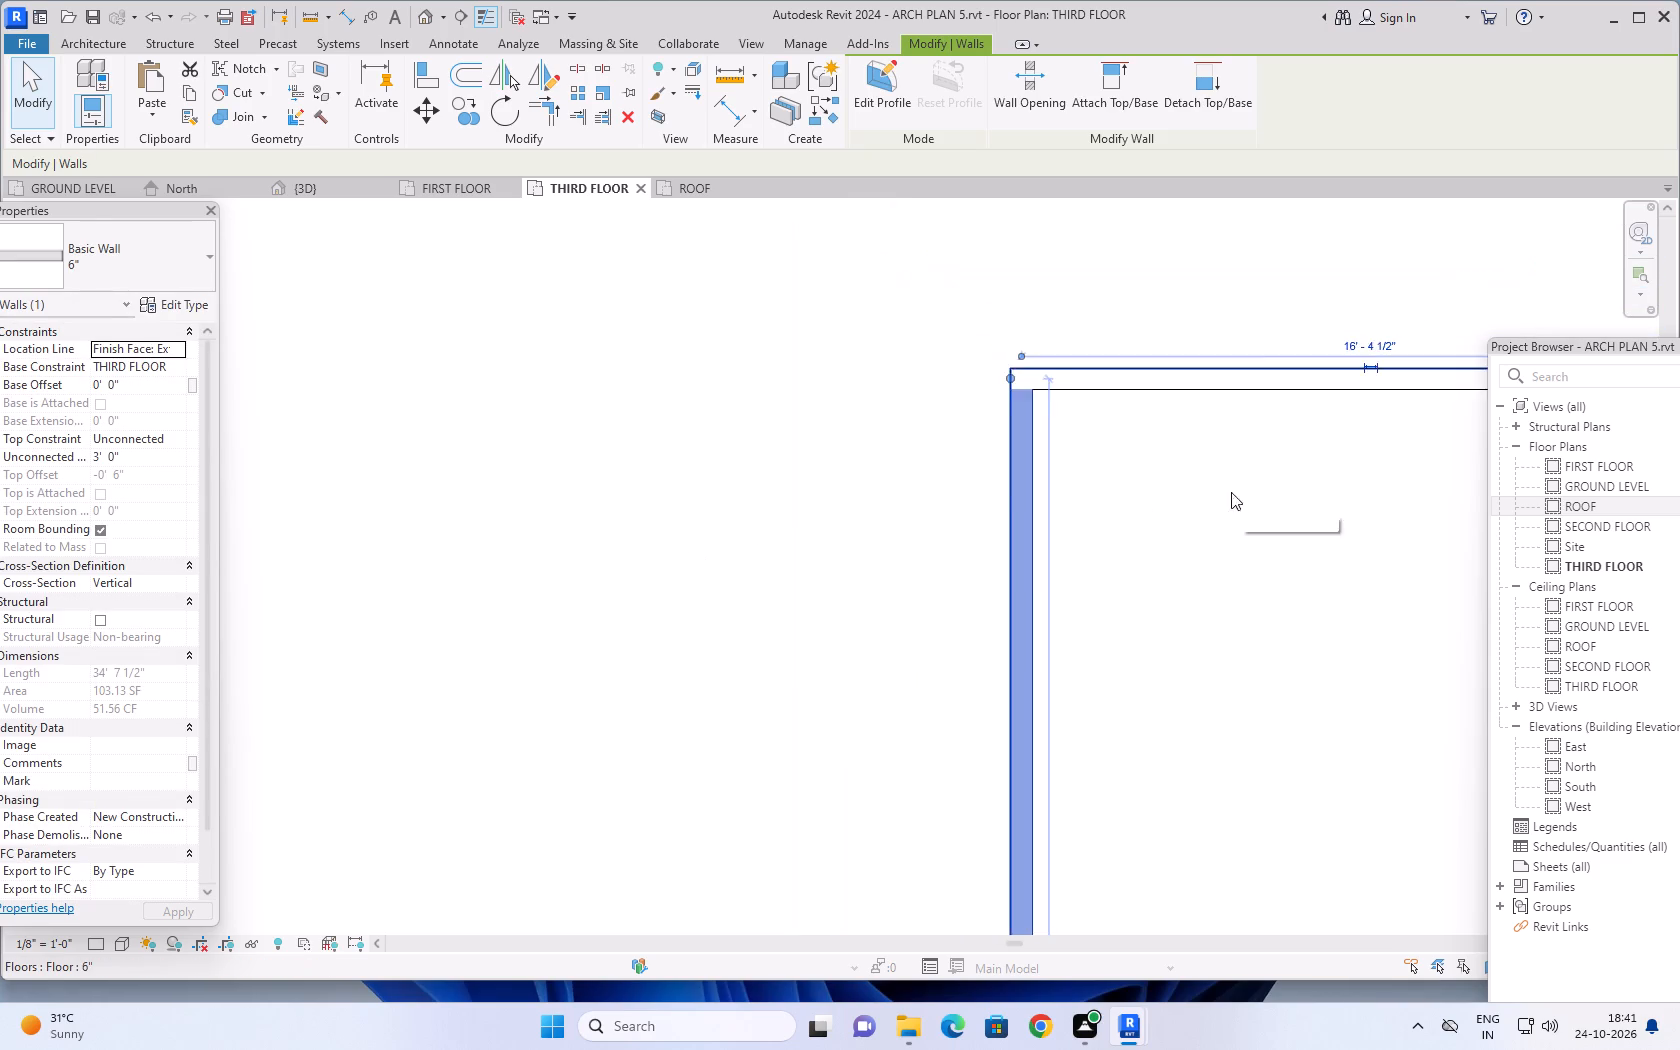
Extend the 6" back parapet wall eastward across both column gaps to make one continuous wall to the east corner.
{"action": "middle_click_drag", "start_coordinate": [1225, 492], "coordinate": [356, 666]}
{"action": "scroll", "coordinate": [817, 628], "scroll_direction": "down", "scroll_amount": 2}
{"action": "left_click", "coordinate": [829, 577]}
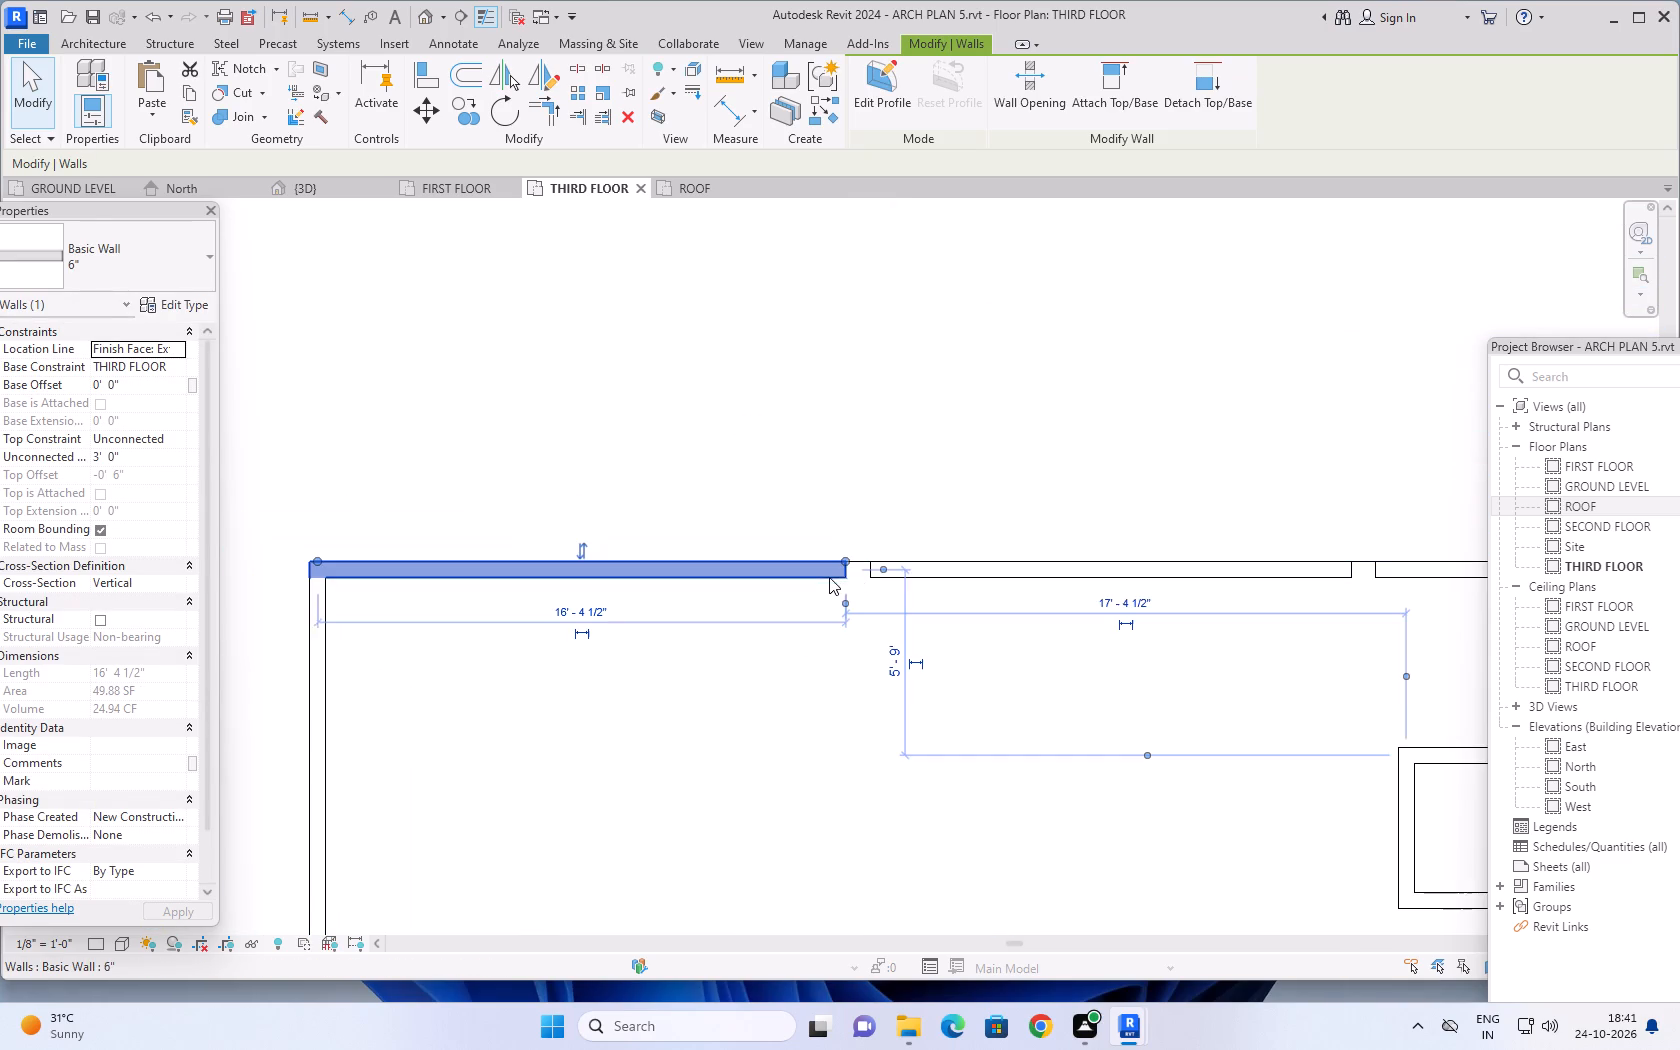
{"action": "scroll", "coordinate": [858, 575], "scroll_direction": "up", "scroll_amount": 9}
{"action": "left_click_drag", "start_coordinate": [809, 535], "coordinate": [897, 539]}
{"action": "scroll", "coordinate": [991, 421], "scroll_direction": "down", "scroll_amount": 5}
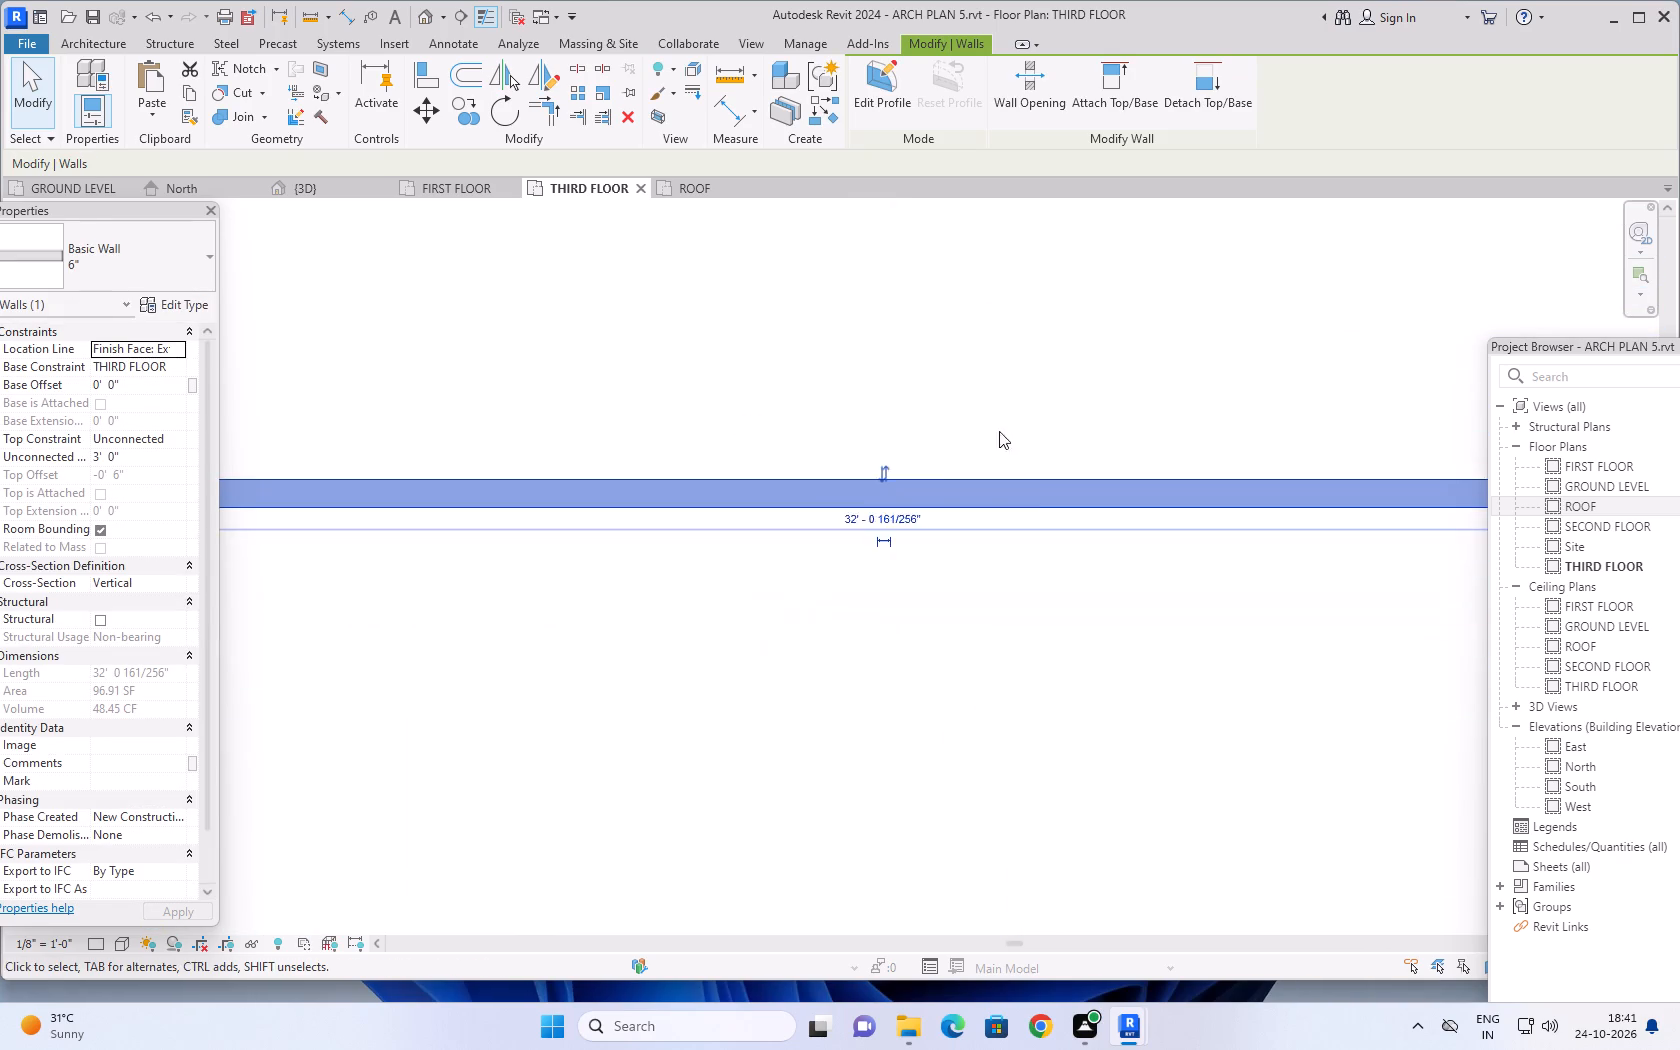
{"action": "scroll", "coordinate": [999, 431], "scroll_direction": "down", "scroll_amount": 8}
{"action": "middle_click_drag", "start_coordinate": [1111, 581], "coordinate": [715, 648]}
{"action": "scroll", "coordinate": [874, 569], "scroll_direction": "up", "scroll_amount": 6}
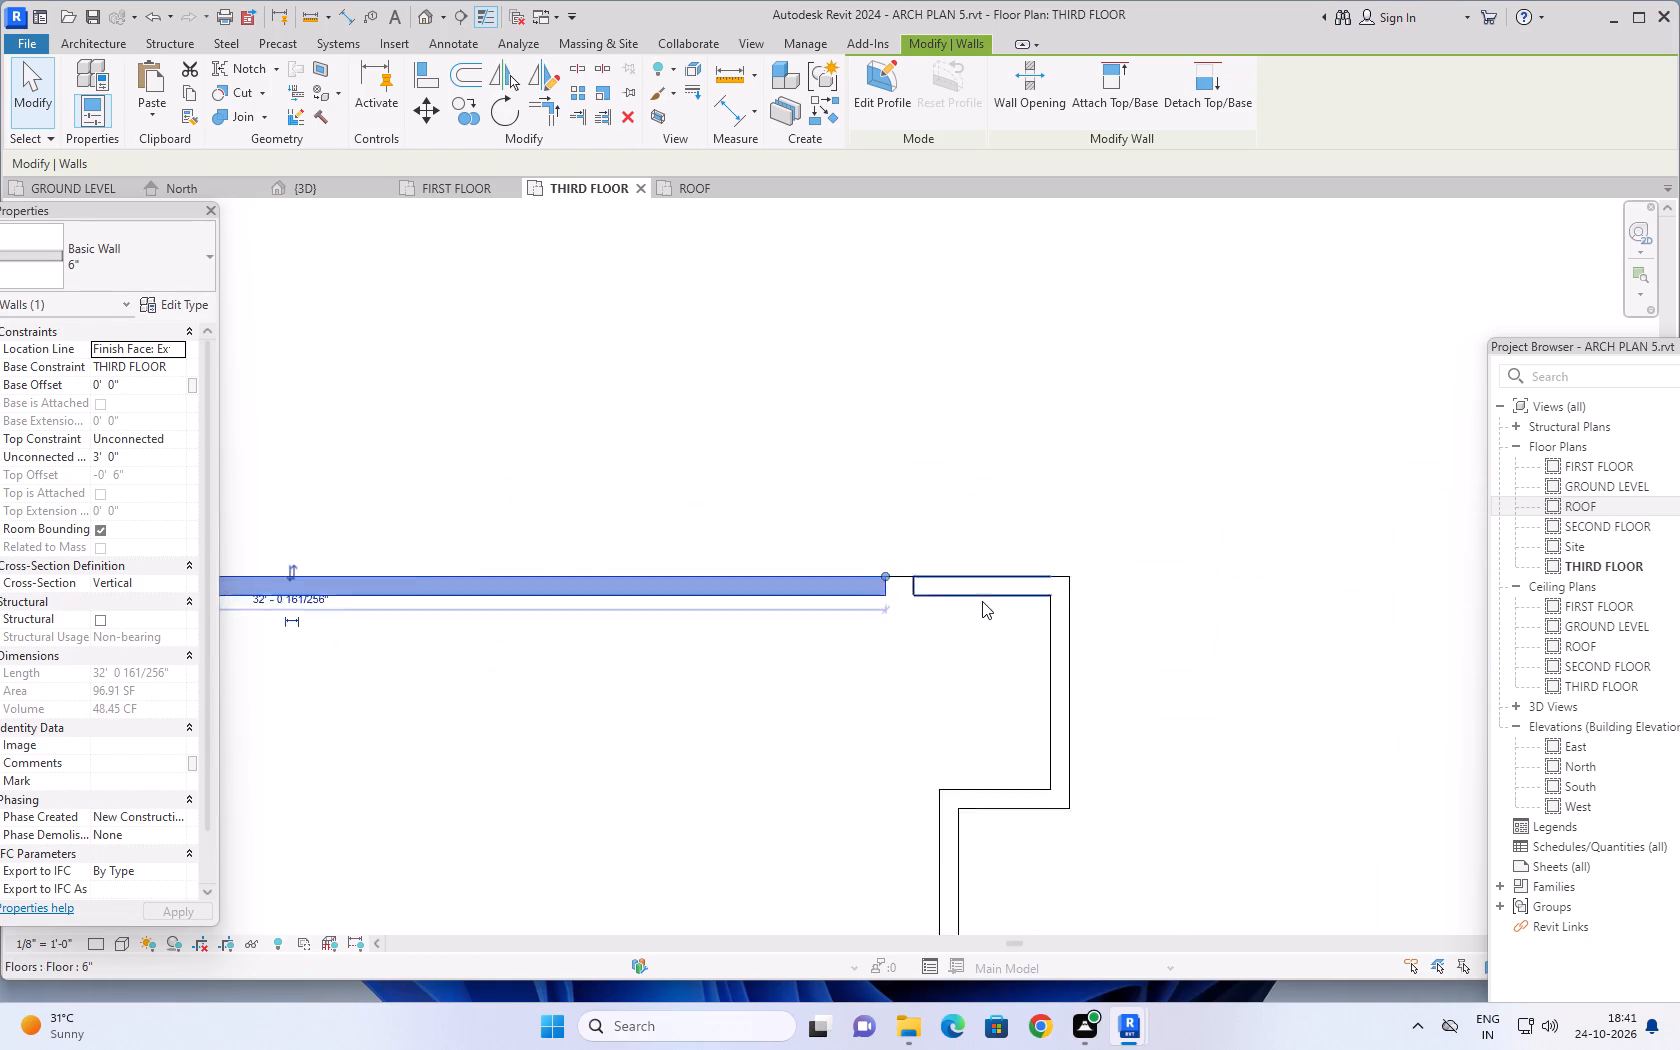
{"action": "scroll", "coordinate": [982, 601], "scroll_direction": "up", "scroll_amount": 6}
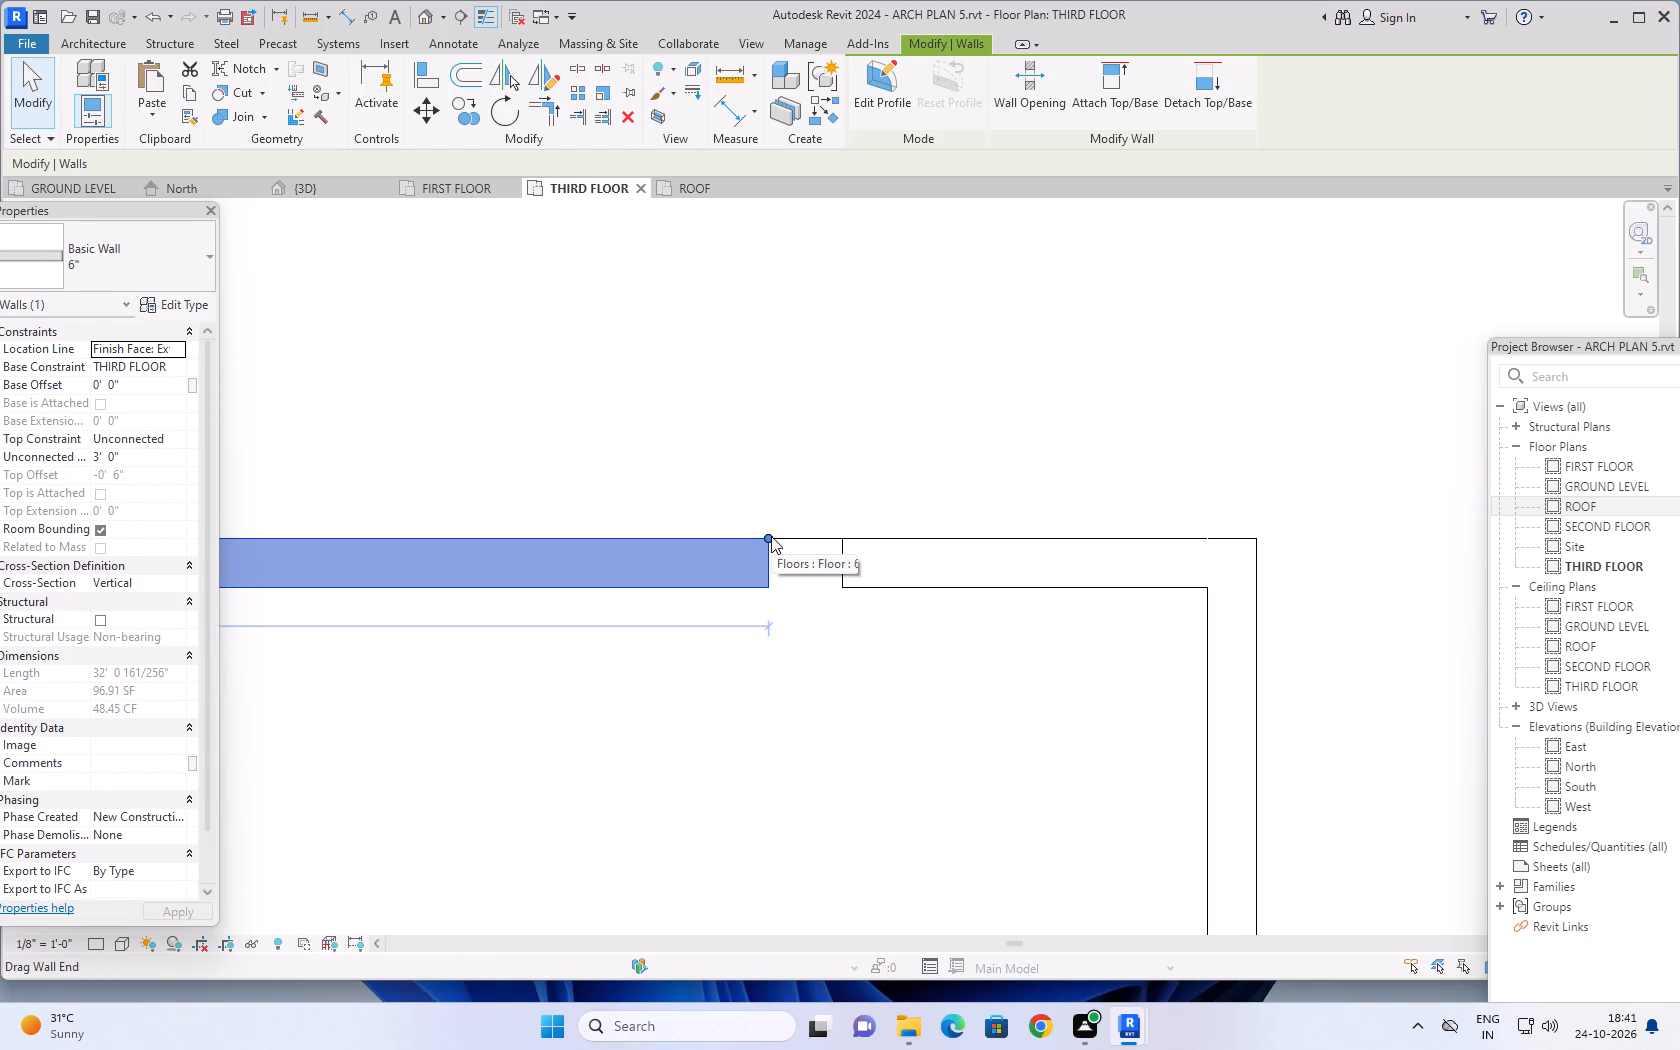
{"action": "left_click_drag", "start_coordinate": [768, 536], "coordinate": [842, 545]}
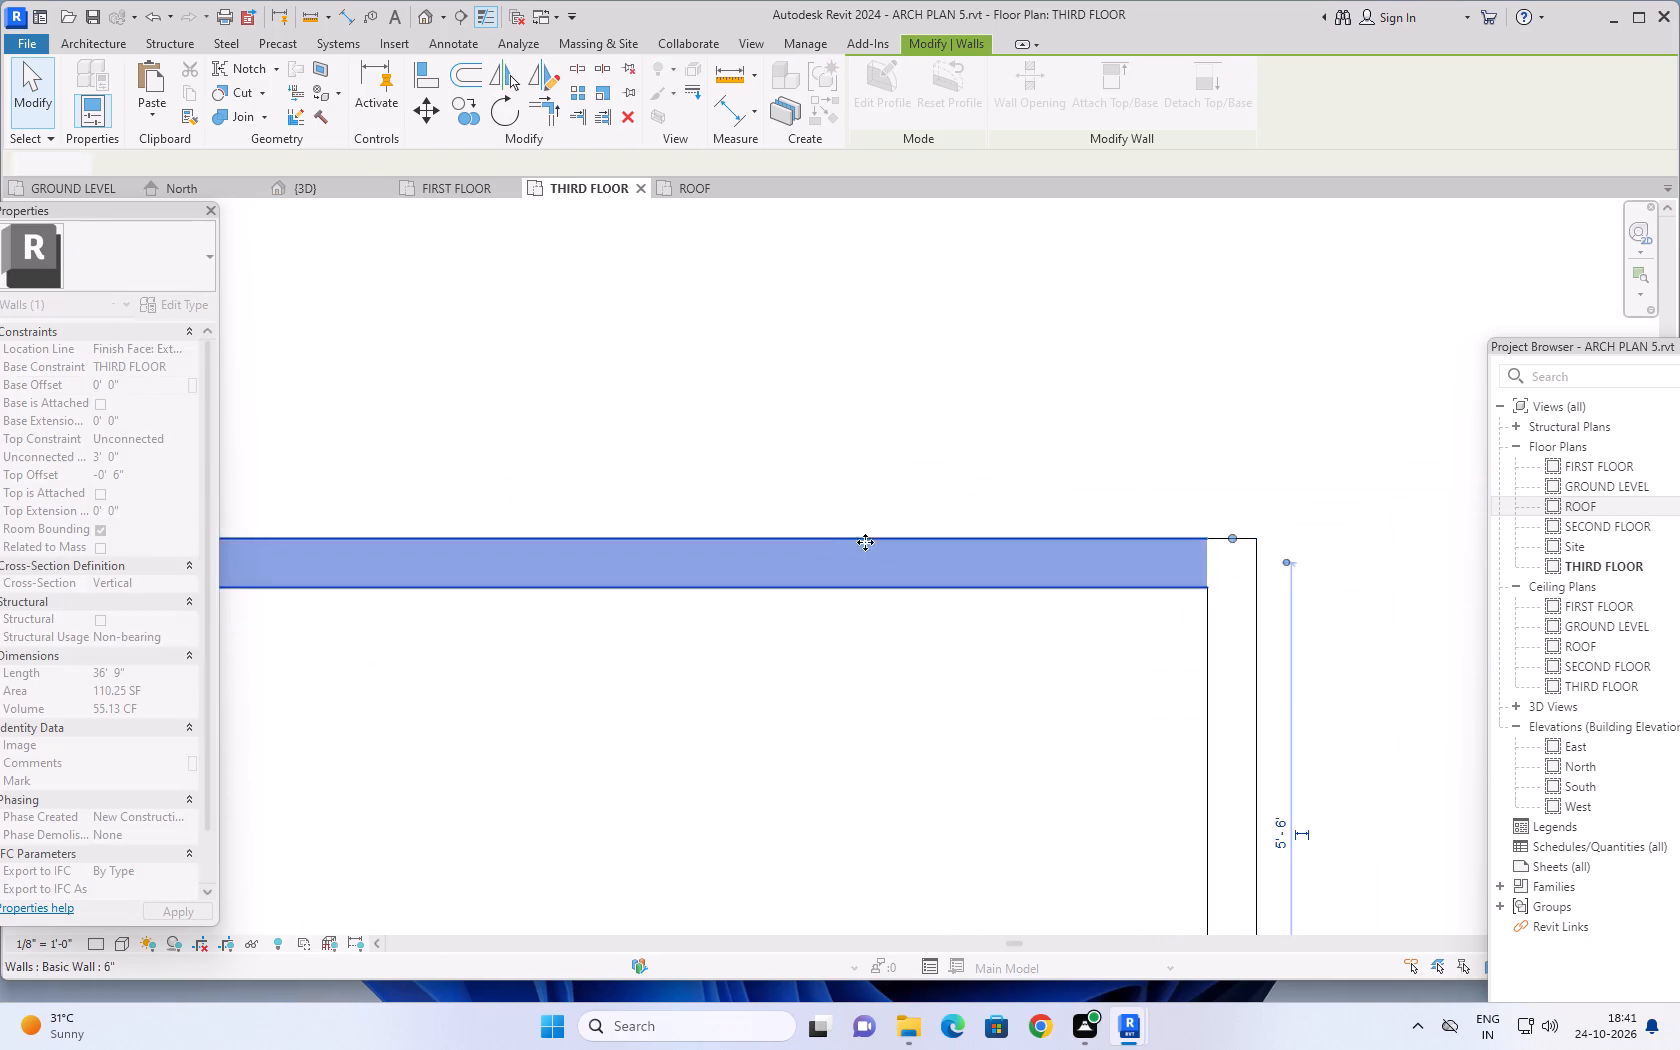
Extend the west parapet wall and the adjoining recess wall to meet at the back corner of the west recess.
{"action": "scroll", "coordinate": [937, 424], "scroll_direction": "down", "scroll_amount": 13}
{"action": "middle_click_drag", "start_coordinate": [825, 618], "coordinate": [868, 395]}
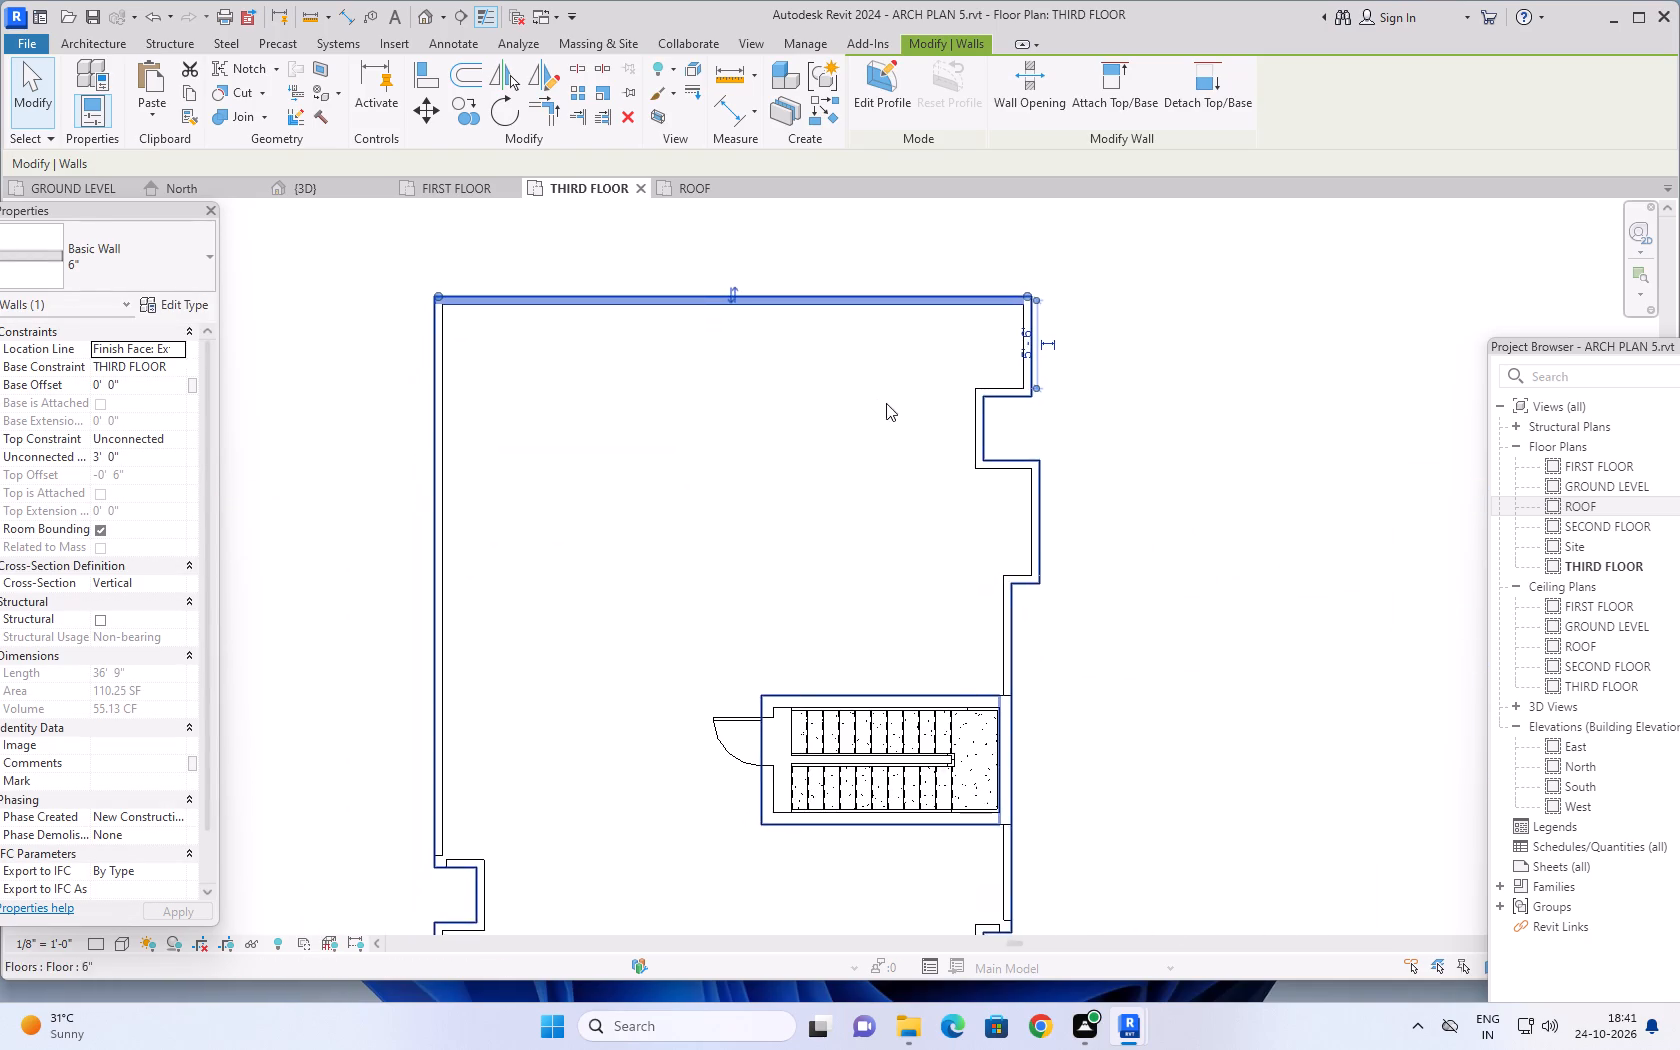
{"action": "scroll", "coordinate": [1114, 628], "scroll_direction": "down", "scroll_amount": 2}
{"action": "middle_click_drag", "start_coordinate": [1131, 655], "coordinate": [1146, 488]}
{"action": "scroll", "coordinate": [553, 681], "scroll_direction": "up", "scroll_amount": 4}
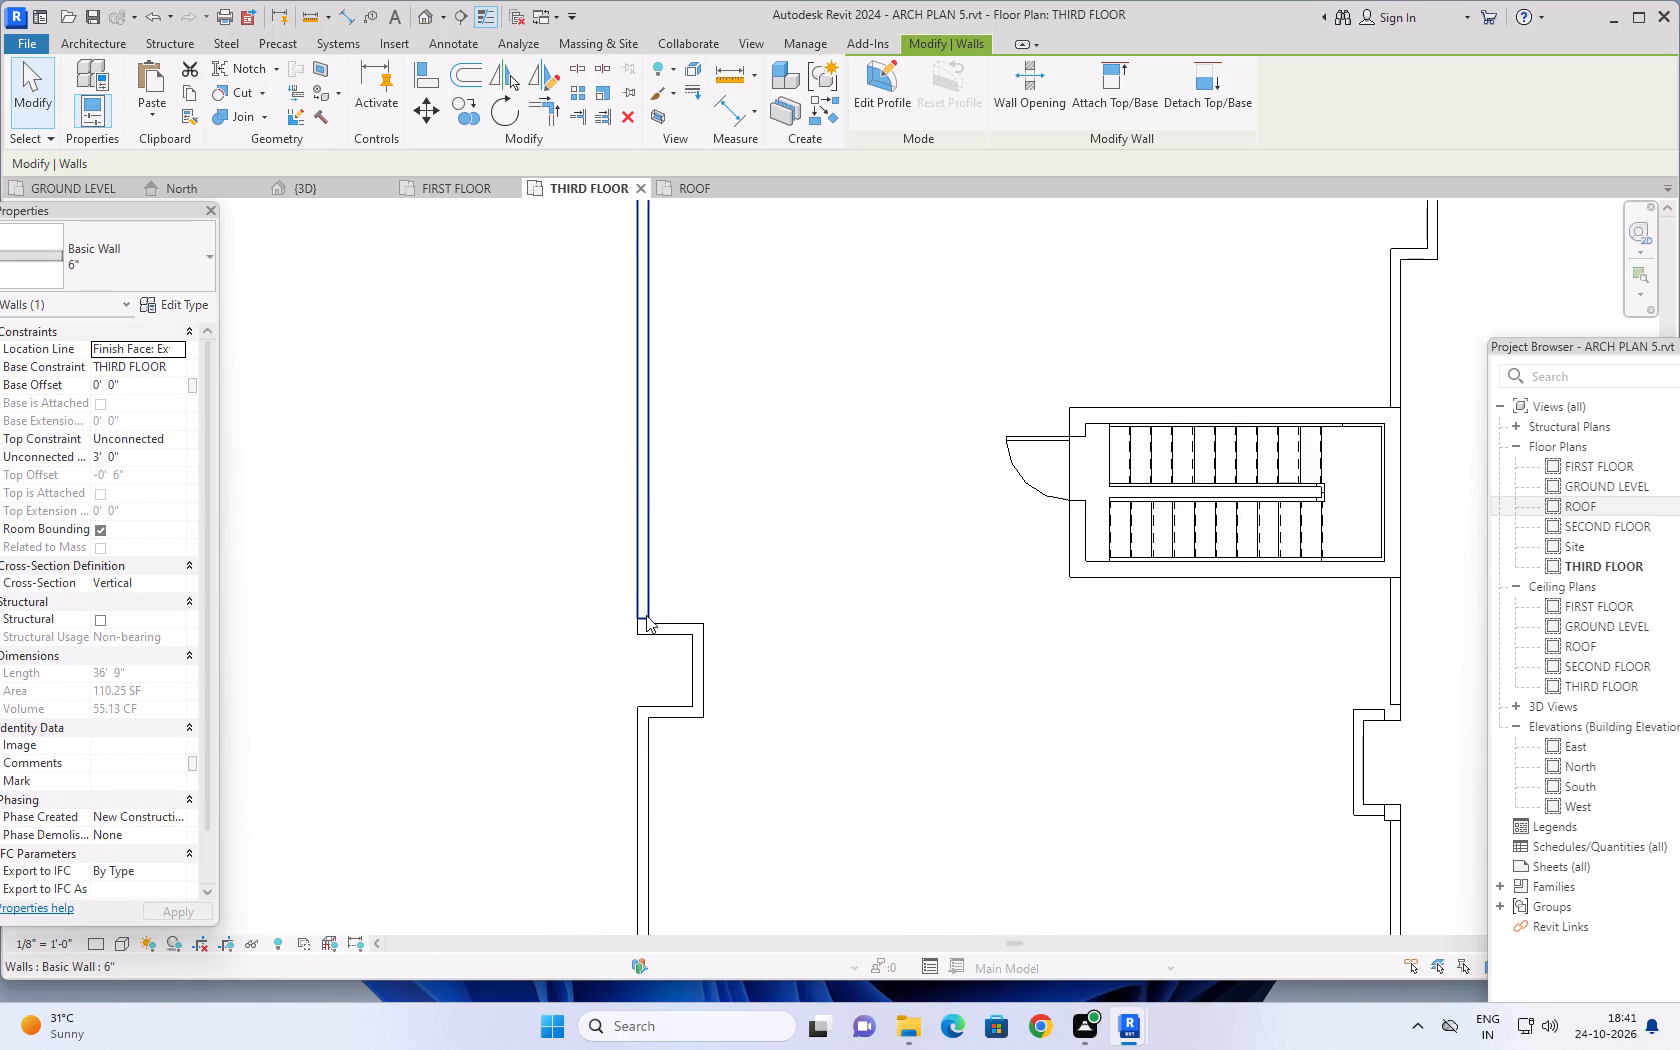
{"action": "scroll", "coordinate": [646, 615], "scroll_direction": "up", "scroll_amount": 5}
{"action": "left_click", "coordinate": [646, 616]}
{"action": "left_click_drag", "start_coordinate": [629, 622], "coordinate": [628, 634]}
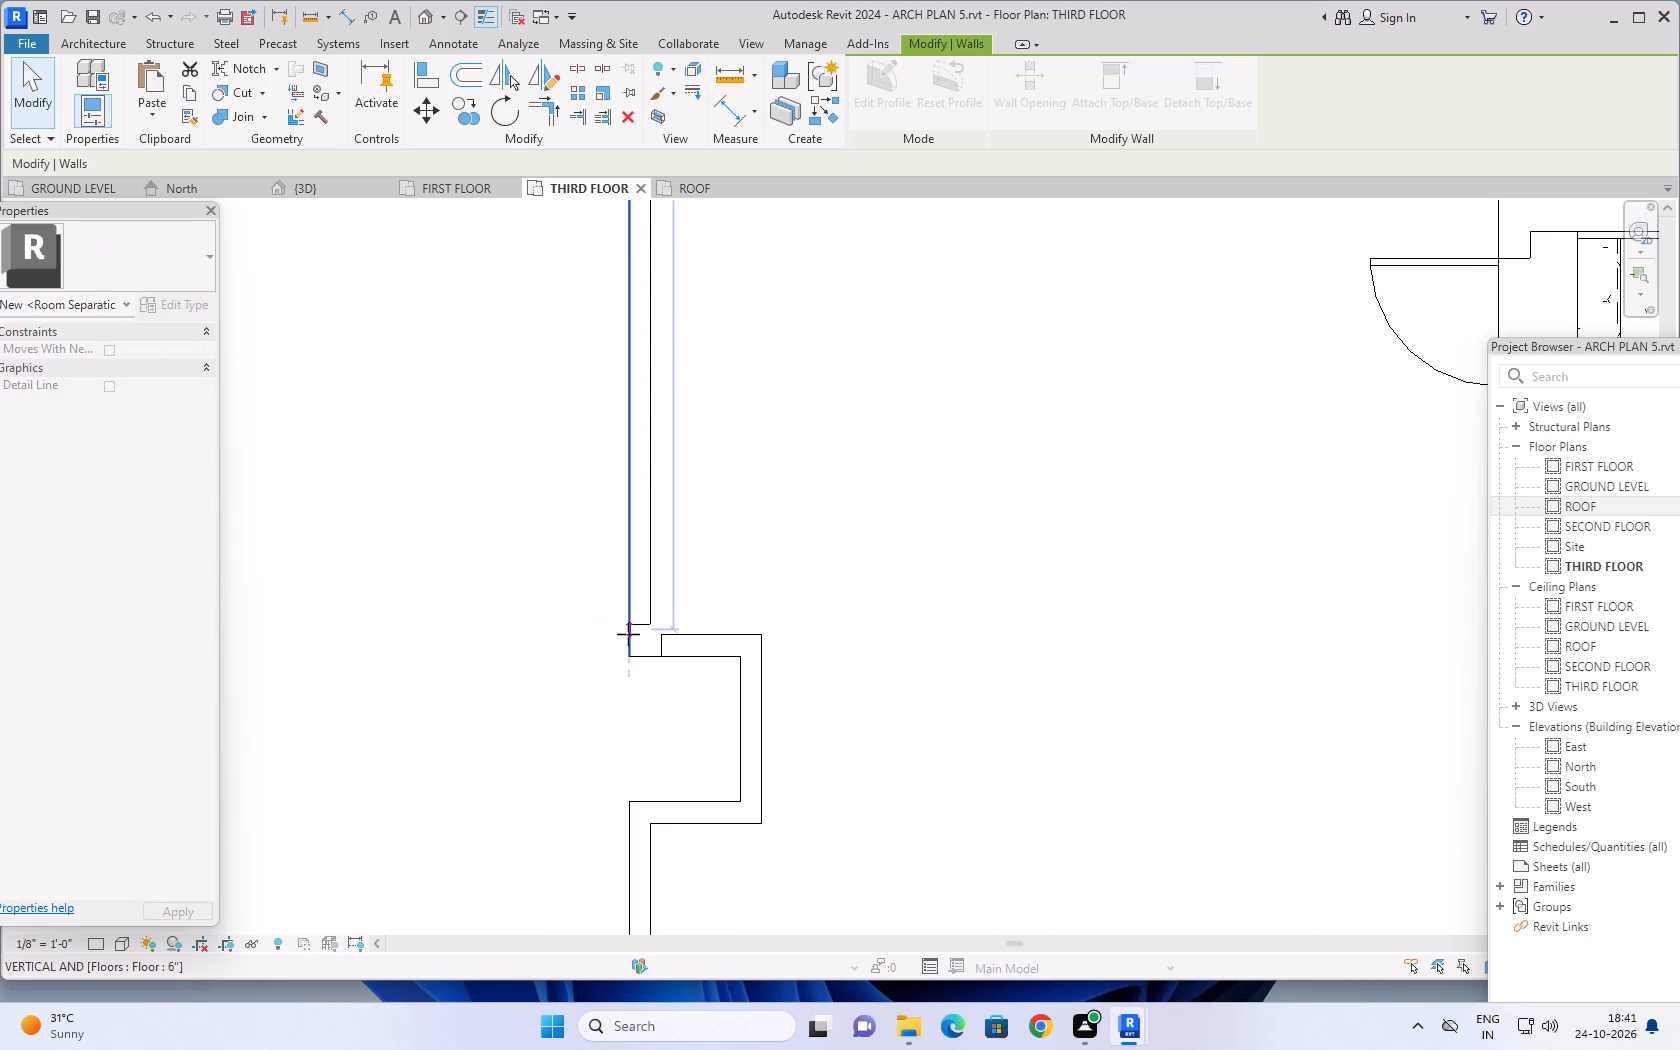
{"action": "left_click_drag", "start_coordinate": [628, 634], "coordinate": [630, 653]}
{"action": "left_click", "coordinate": [674, 628]}
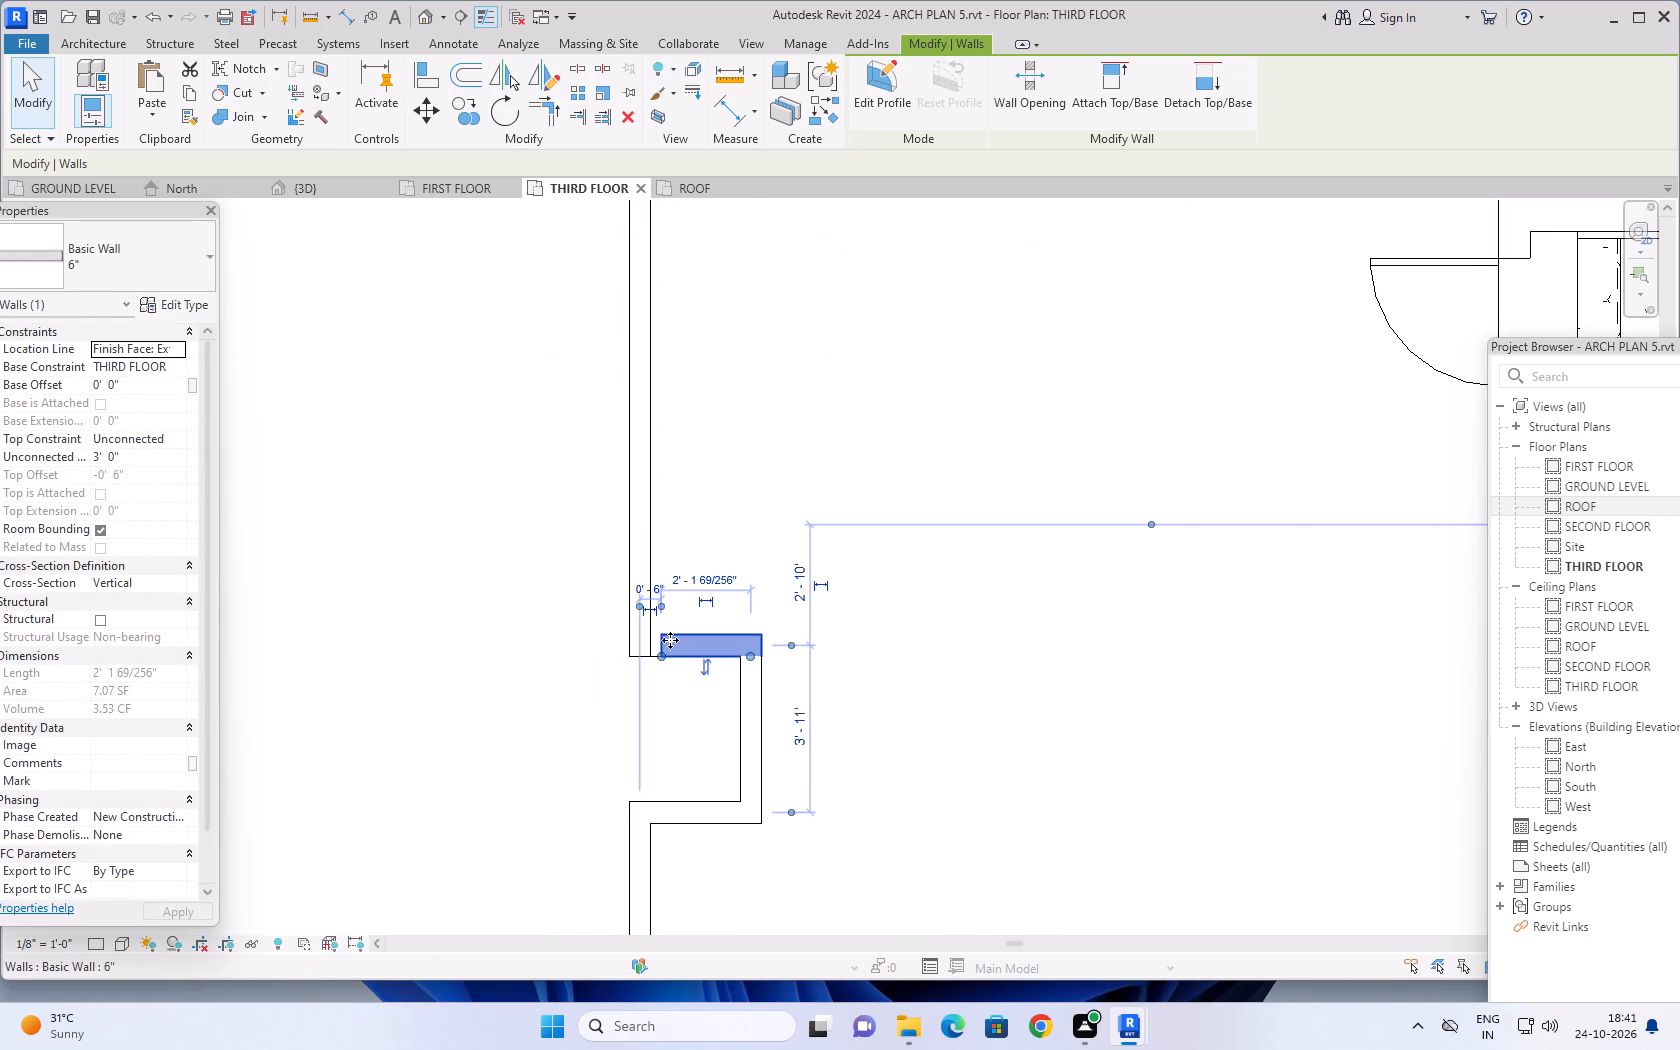
{"action": "left_click", "coordinate": [661, 653]}
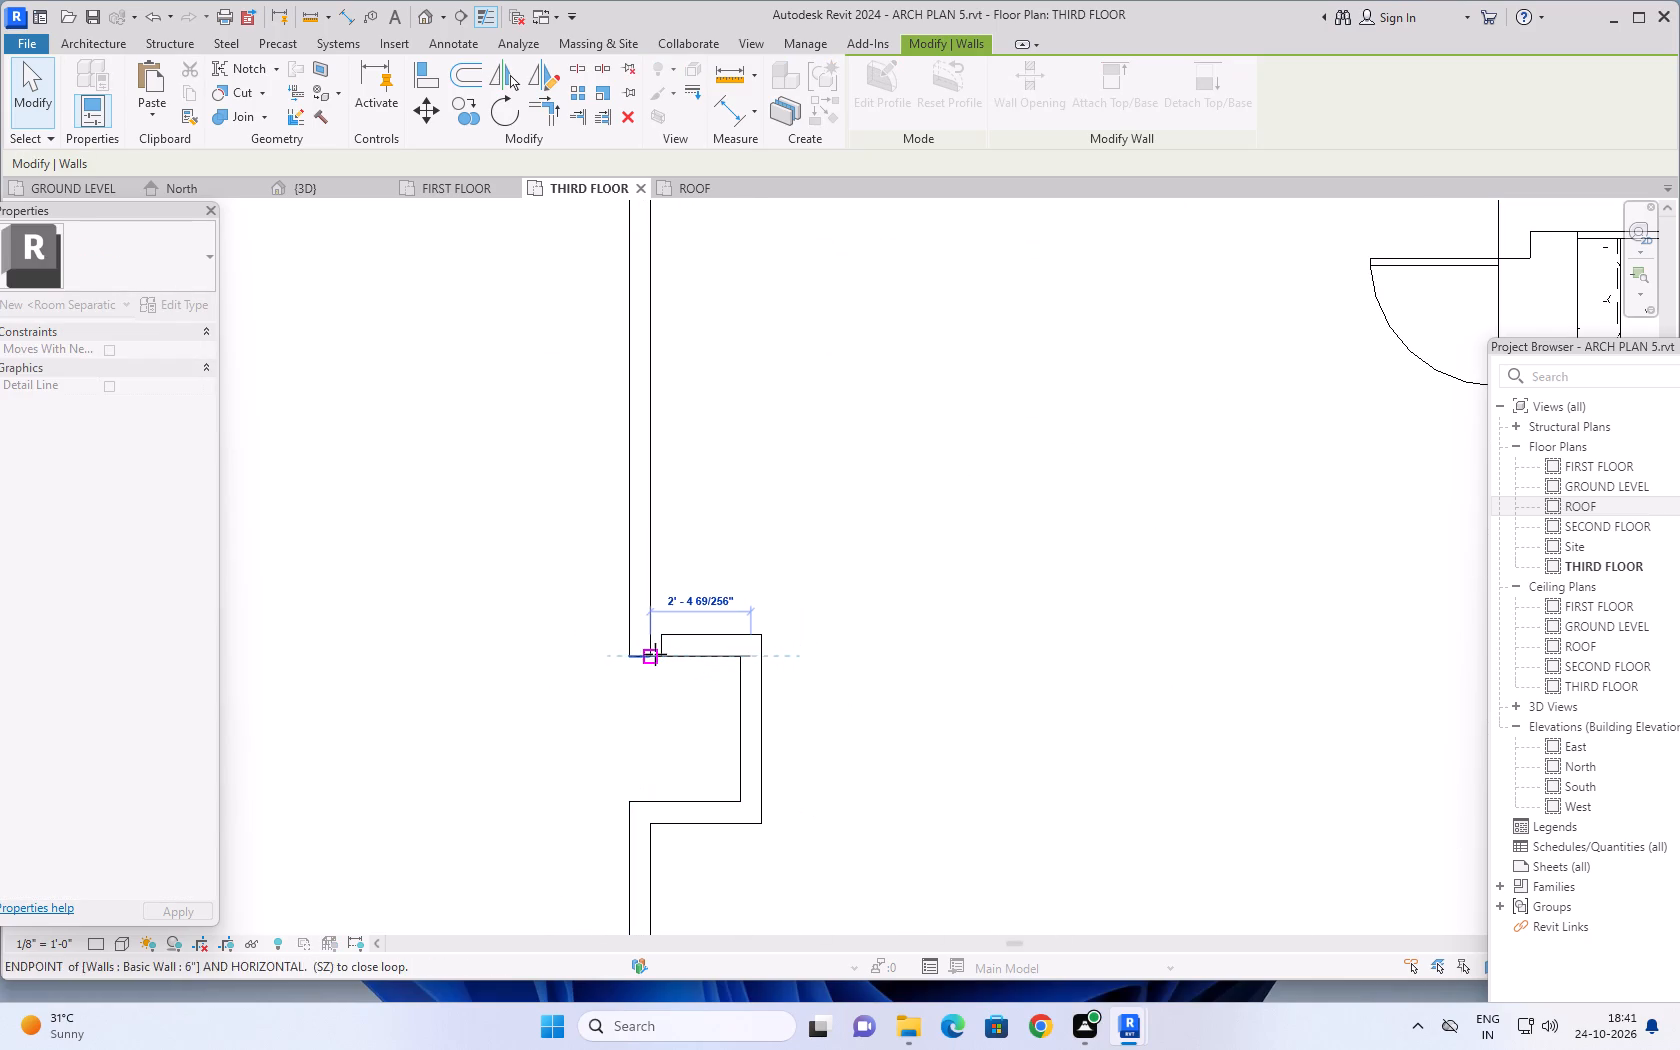
Extend the east parapet wall and the adjoining recess wall to meet at the corner of the recess just south of the stair room.
{"action": "scroll", "coordinate": [686, 689], "scroll_direction": "down", "scroll_amount": 9}
{"action": "middle_click_drag", "start_coordinate": [816, 740], "coordinate": [674, 453]}
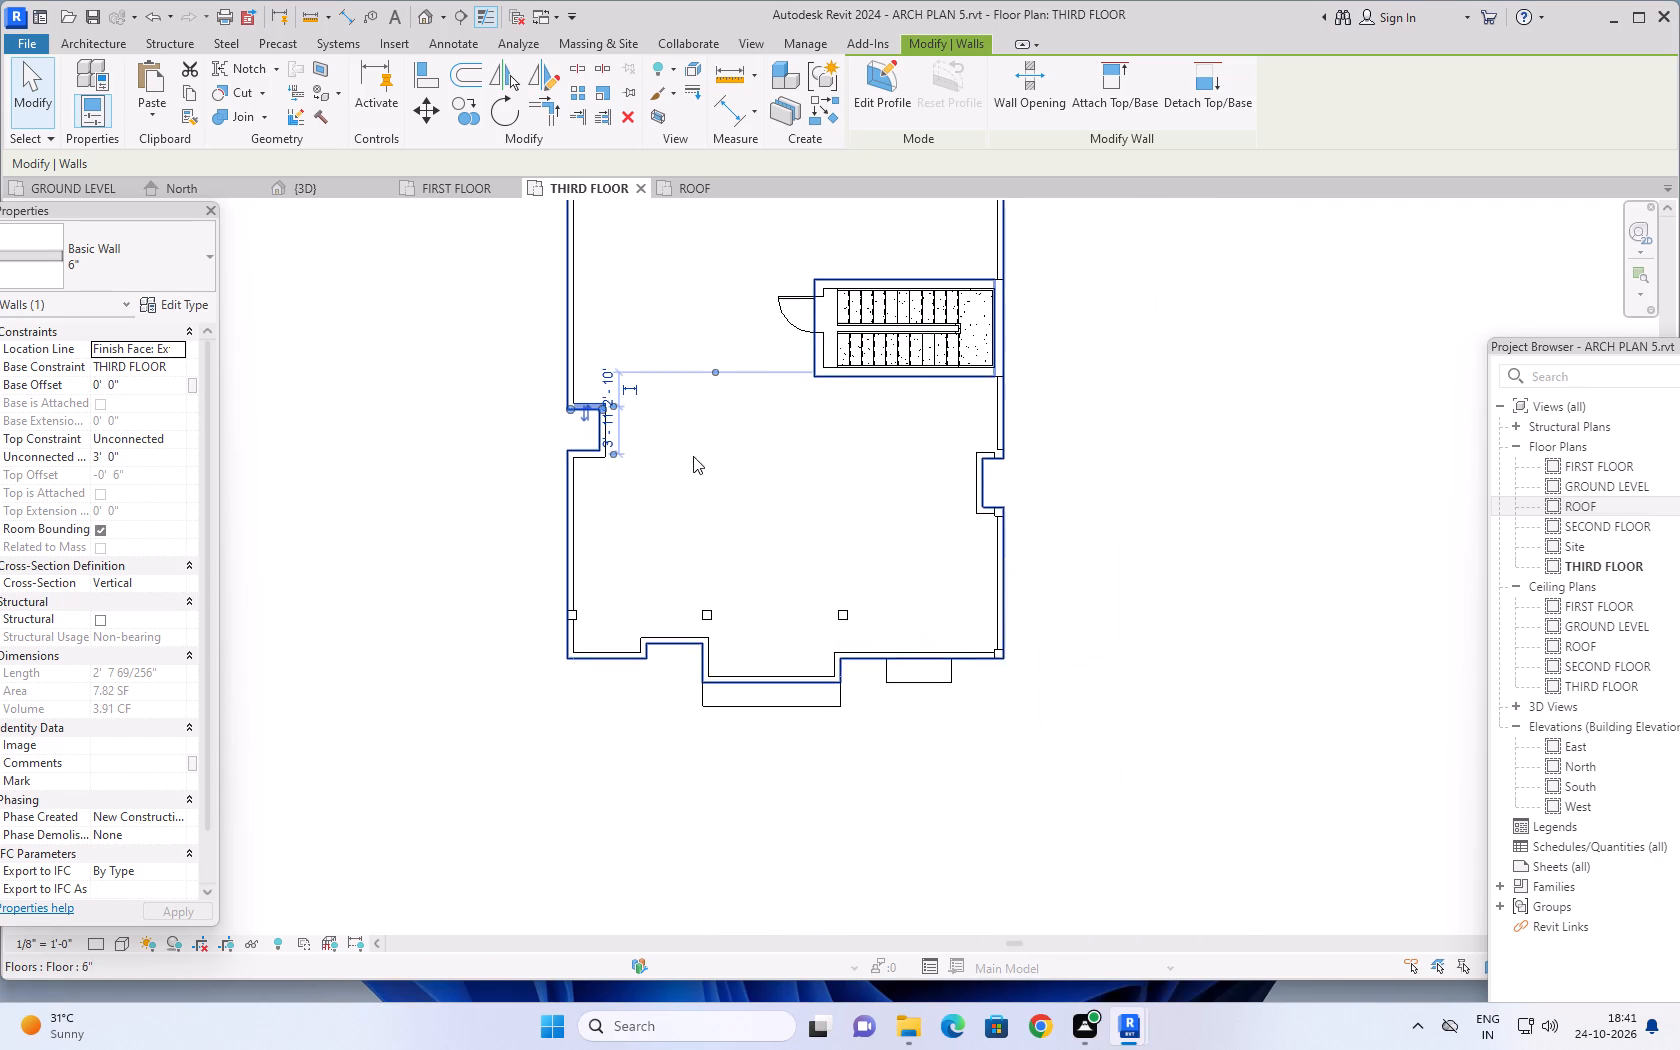
{"action": "scroll", "coordinate": [977, 416], "scroll_direction": "up", "scroll_amount": 3}
{"action": "scroll", "coordinate": [1082, 489], "scroll_direction": "up", "scroll_amount": 5}
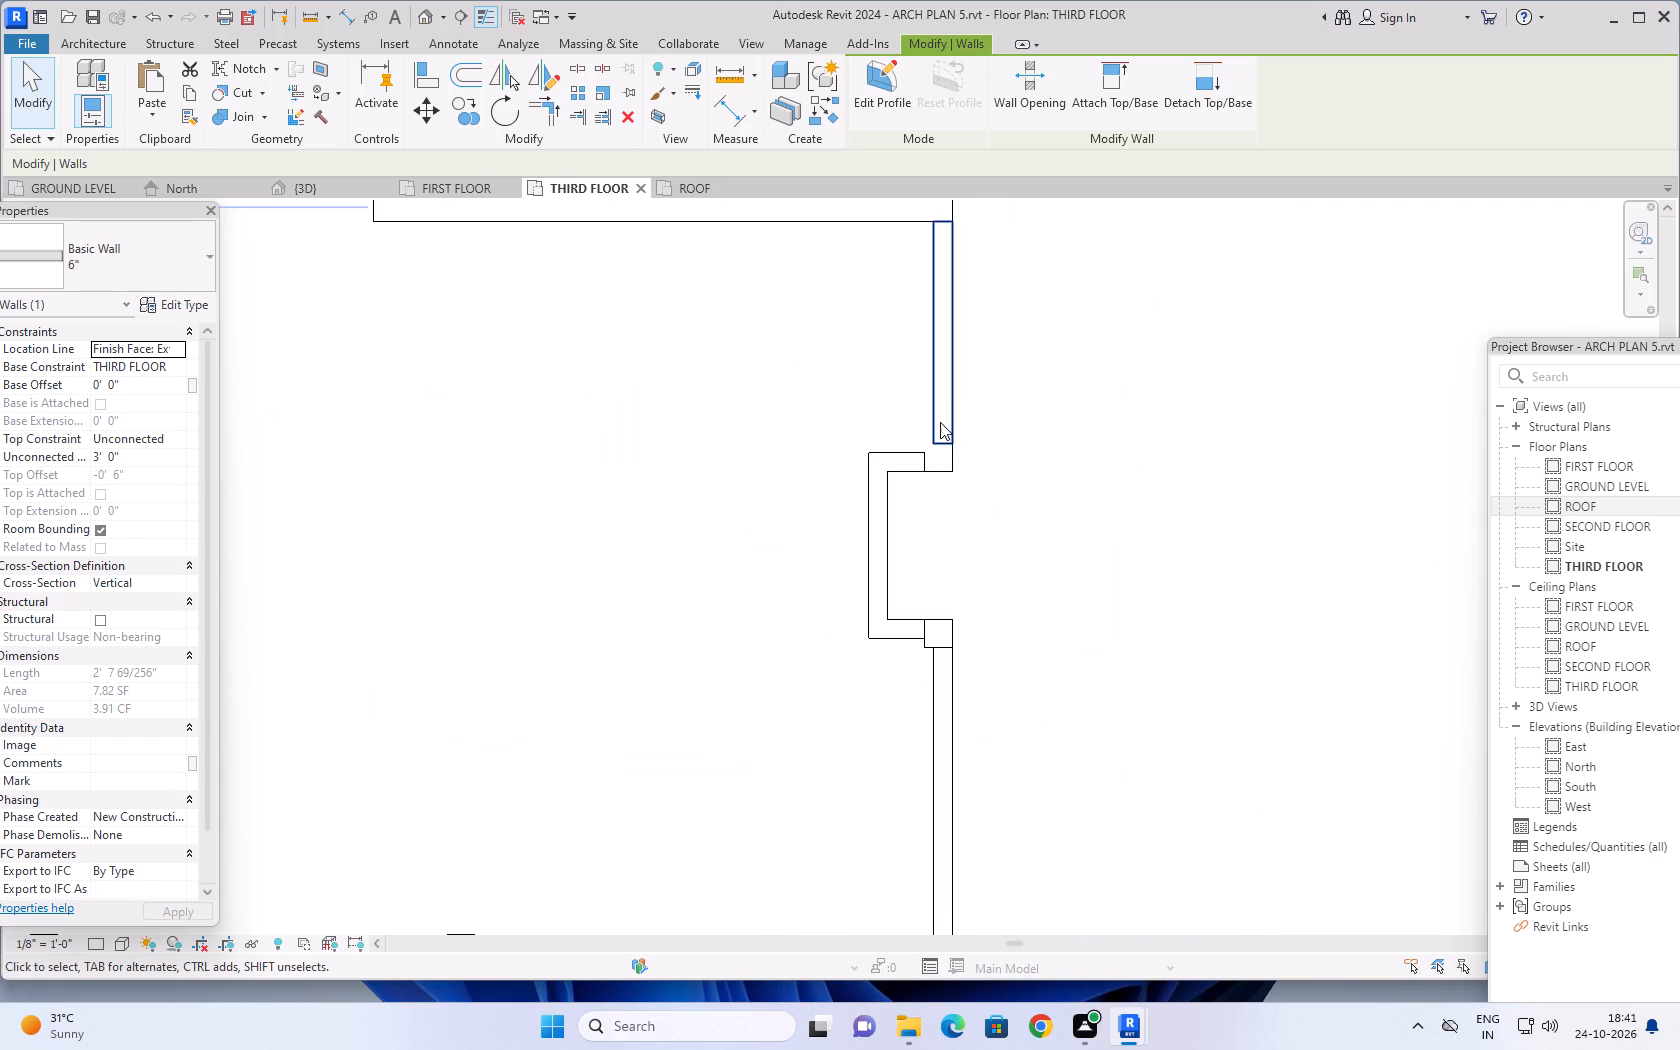
{"action": "left_click", "coordinate": [937, 422]}
{"action": "left_click_drag", "start_coordinate": [951, 442], "coordinate": [954, 468]}
{"action": "left_click", "coordinate": [899, 452]}
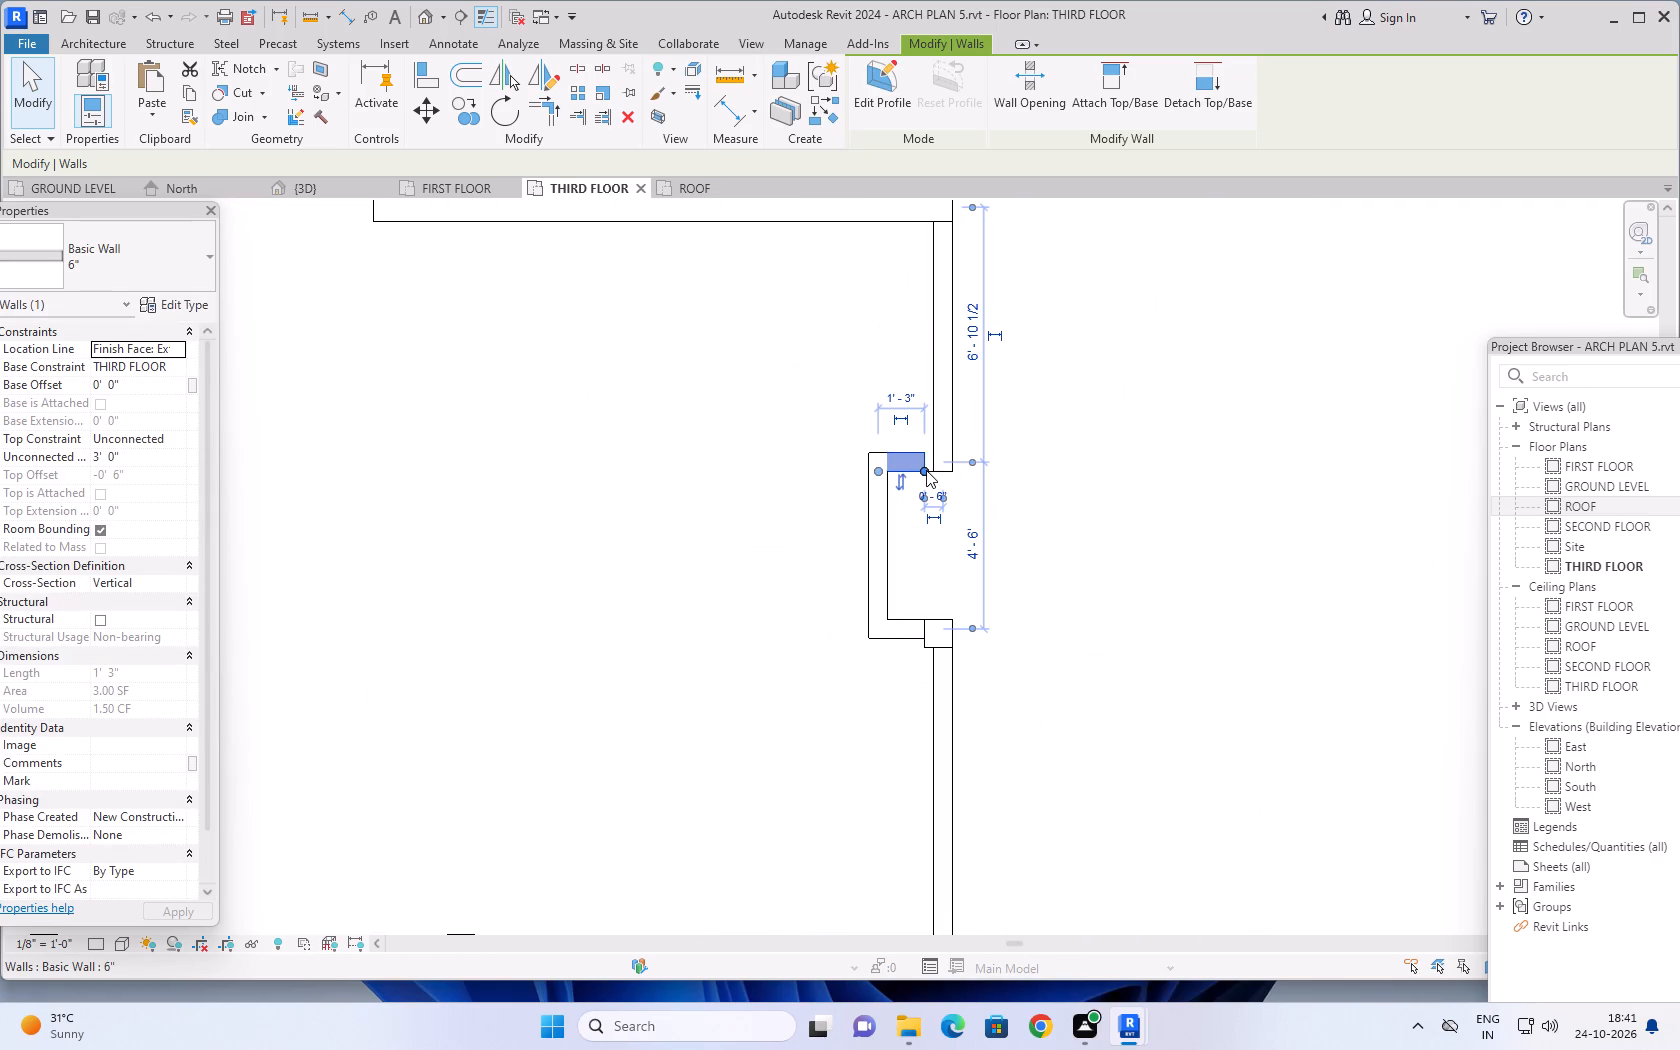
{"action": "left_click", "coordinate": [926, 470]}
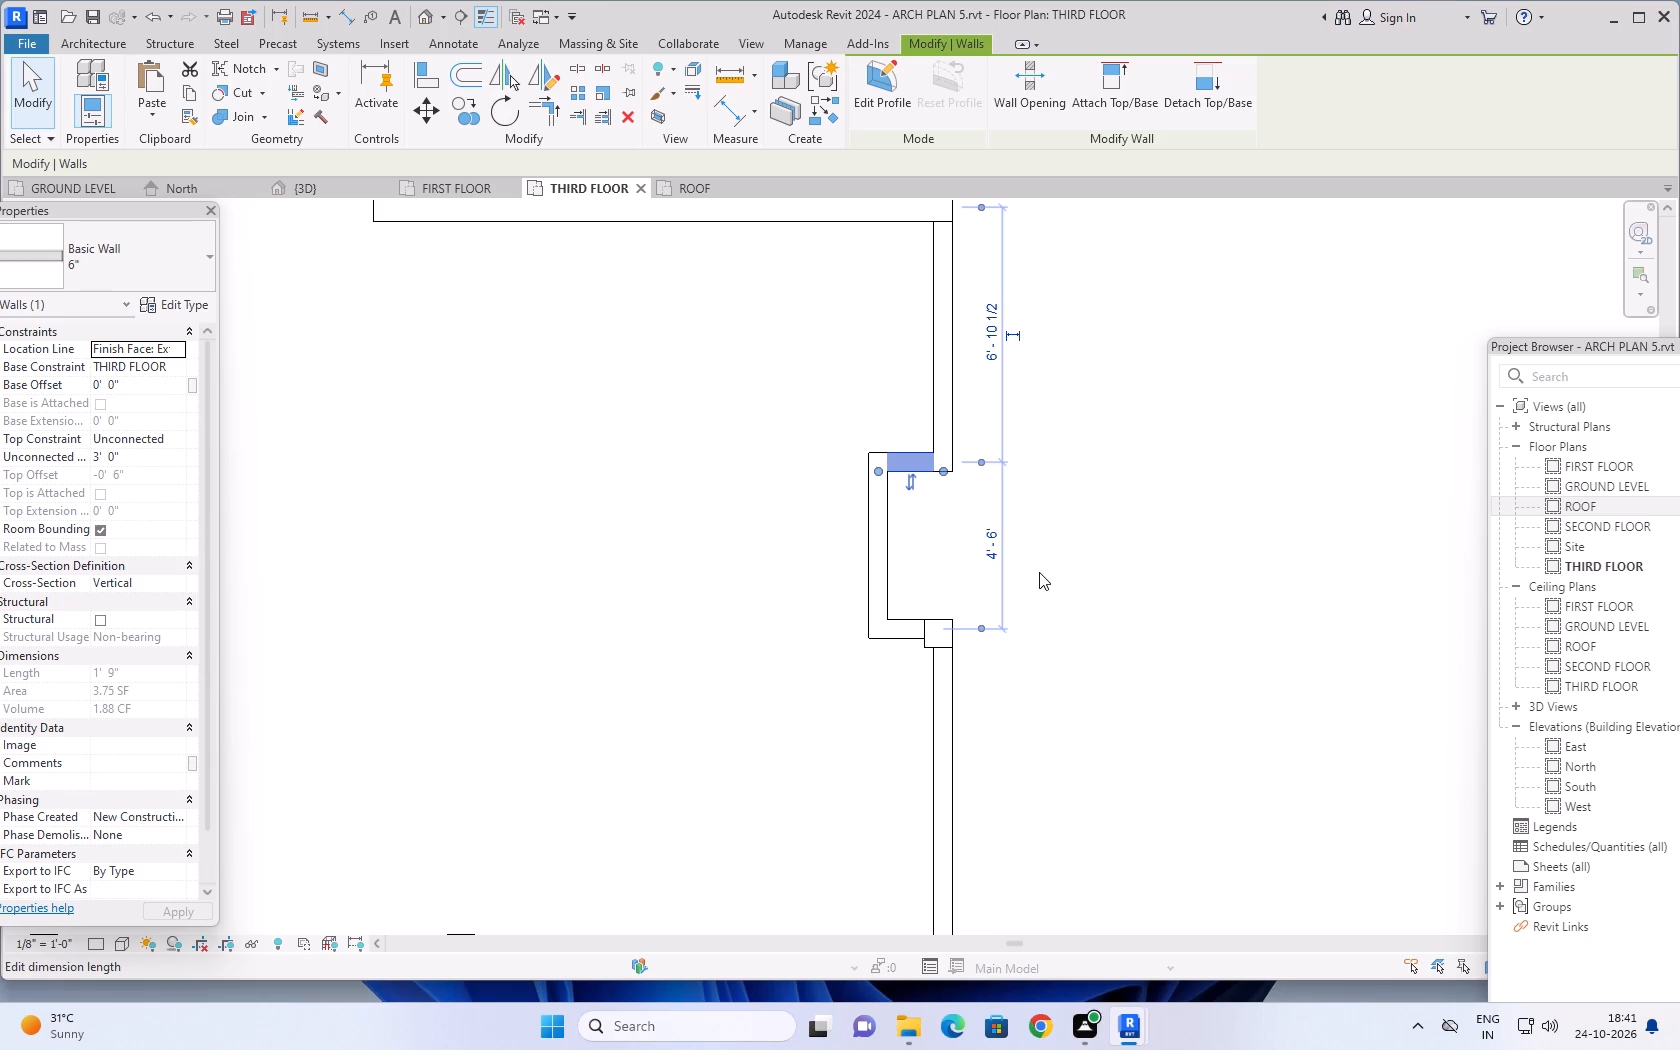
Examine the remaining parapet walls and columns around the front of the THIRD FLOOR plan.
{"action": "scroll", "coordinate": [1043, 583], "scroll_direction": "down", "scroll_amount": 2}
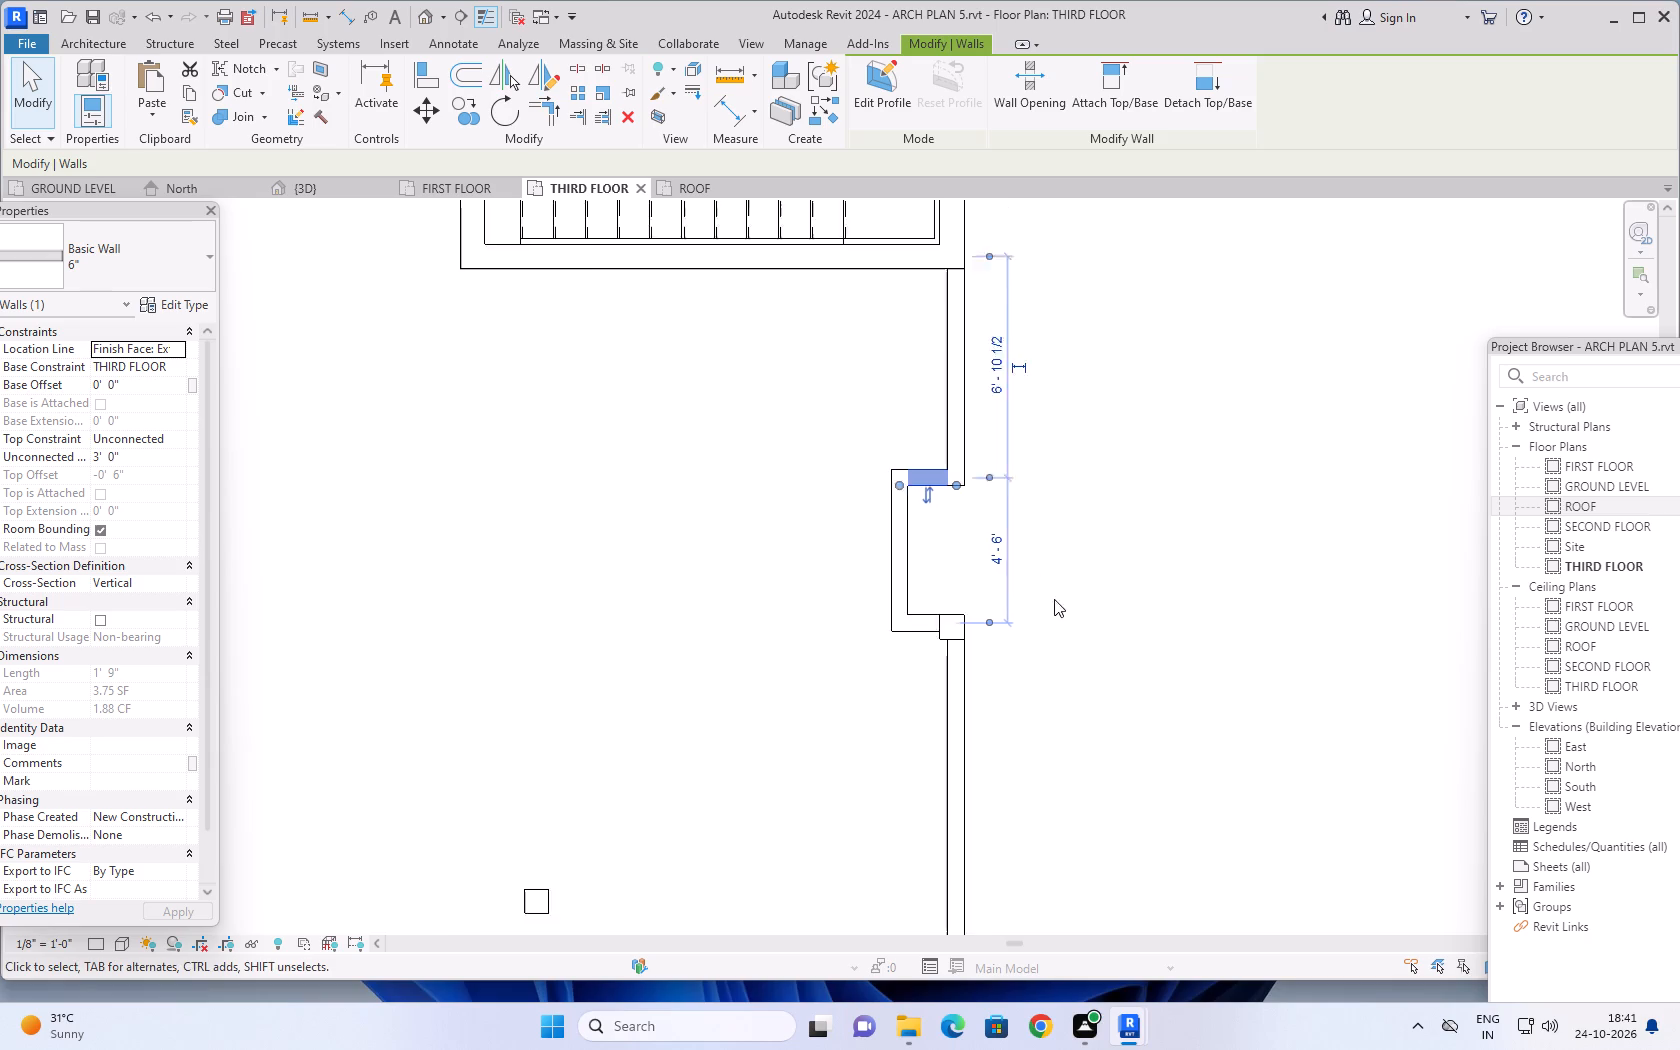
{"action": "scroll", "coordinate": [1086, 656], "scroll_direction": "down", "scroll_amount": 2}
{"action": "middle_click_drag", "start_coordinate": [1098, 733], "coordinate": [1135, 497]}
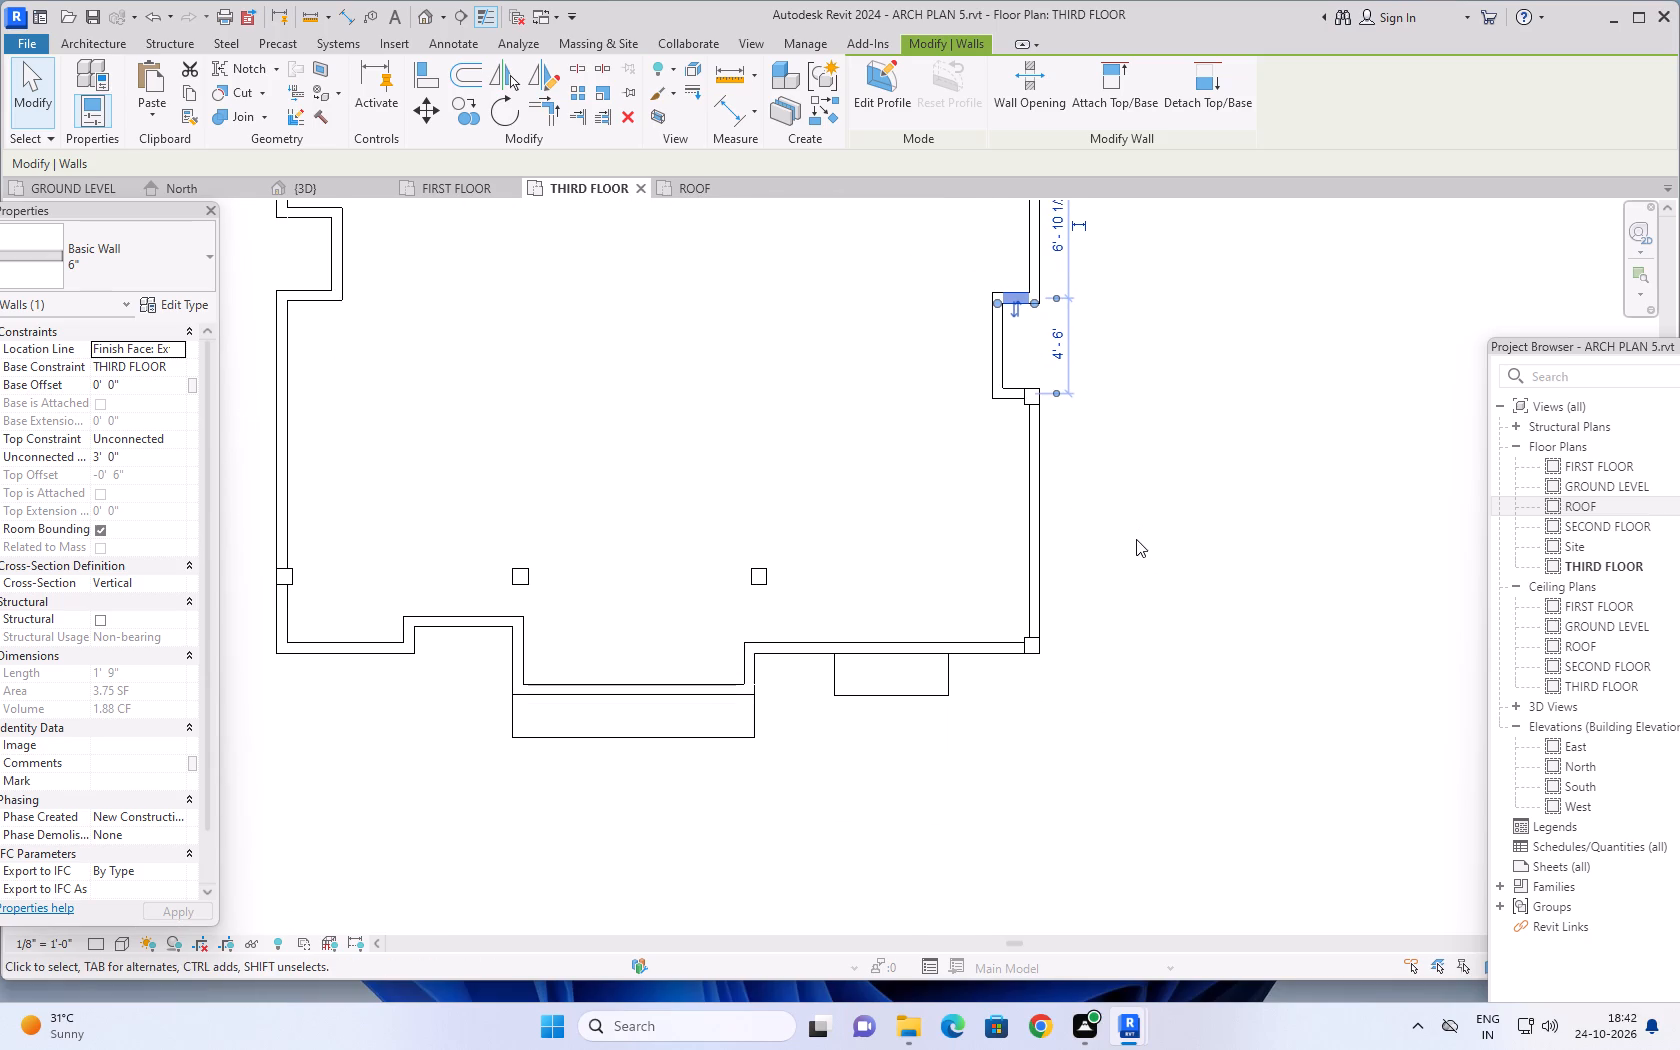
{"action": "scroll", "coordinate": [1133, 543], "scroll_direction": "down", "scroll_amount": 2}
{"action": "middle_click_drag", "start_coordinate": [1153, 529], "coordinate": [1224, 667]}
{"action": "scroll", "coordinate": [1234, 659], "scroll_direction": "down", "scroll_amount": 5}
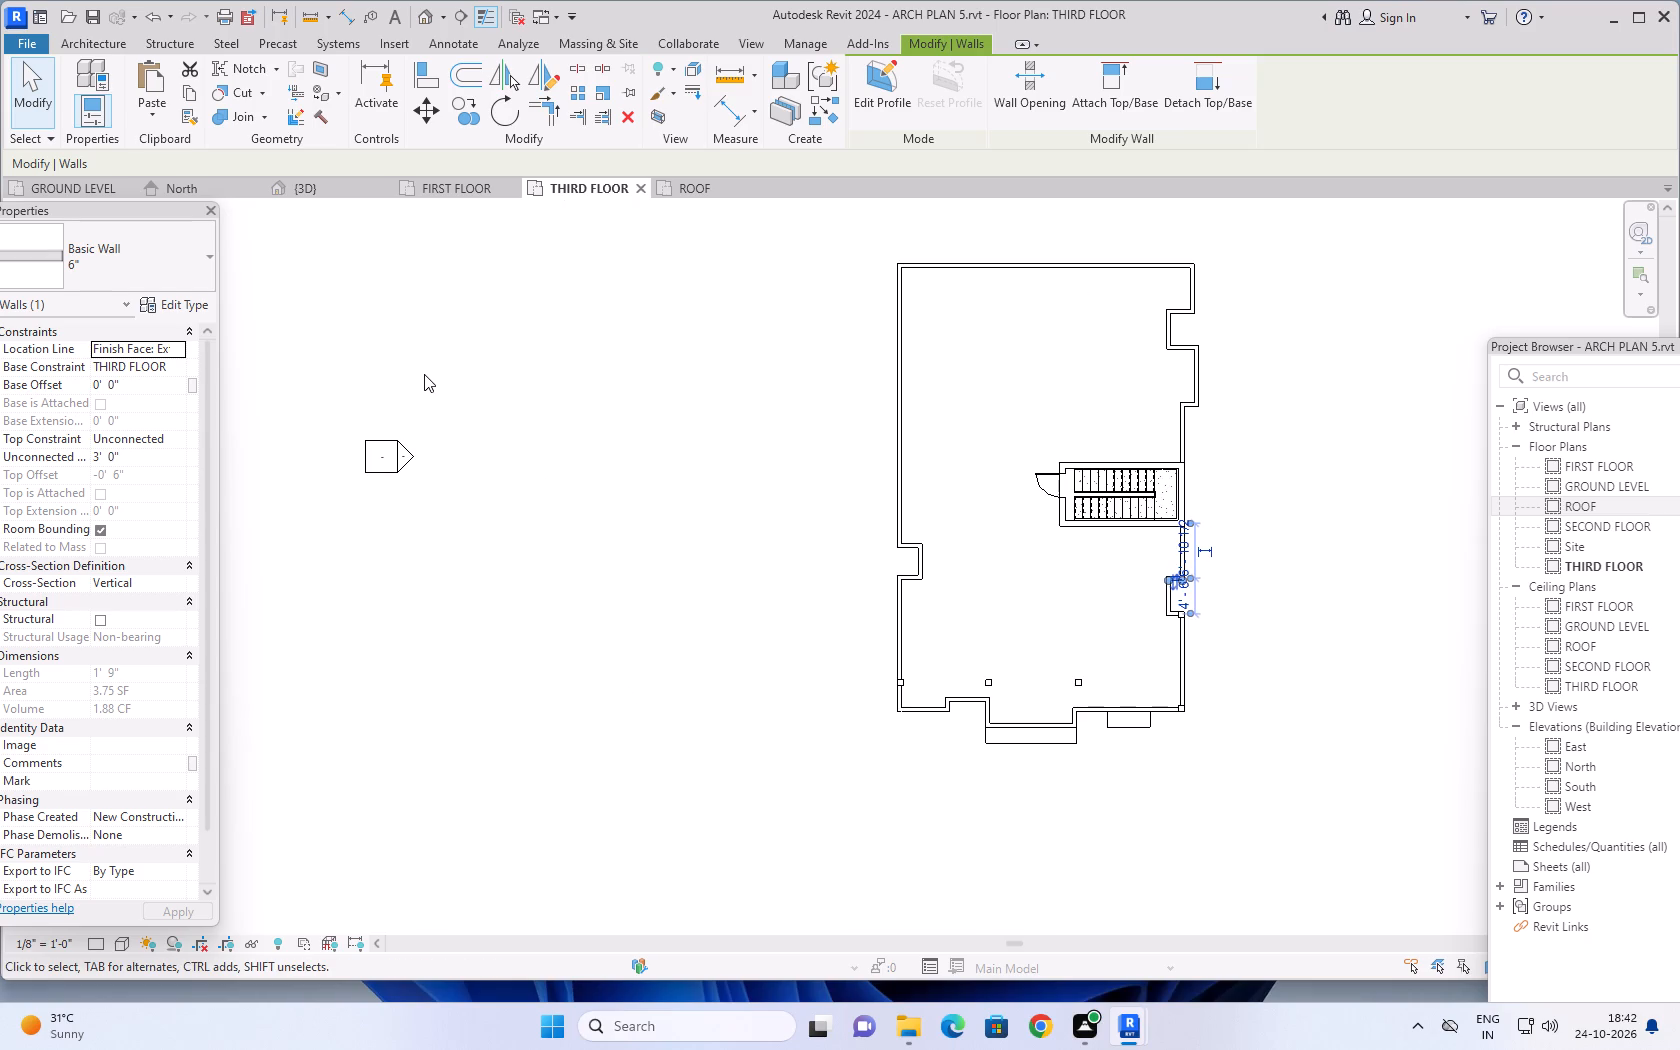
Examine the building in the 3D view from the front and front-left, including the parapets, pergola and stair room.
{"action": "left_click", "coordinate": [310, 183]}
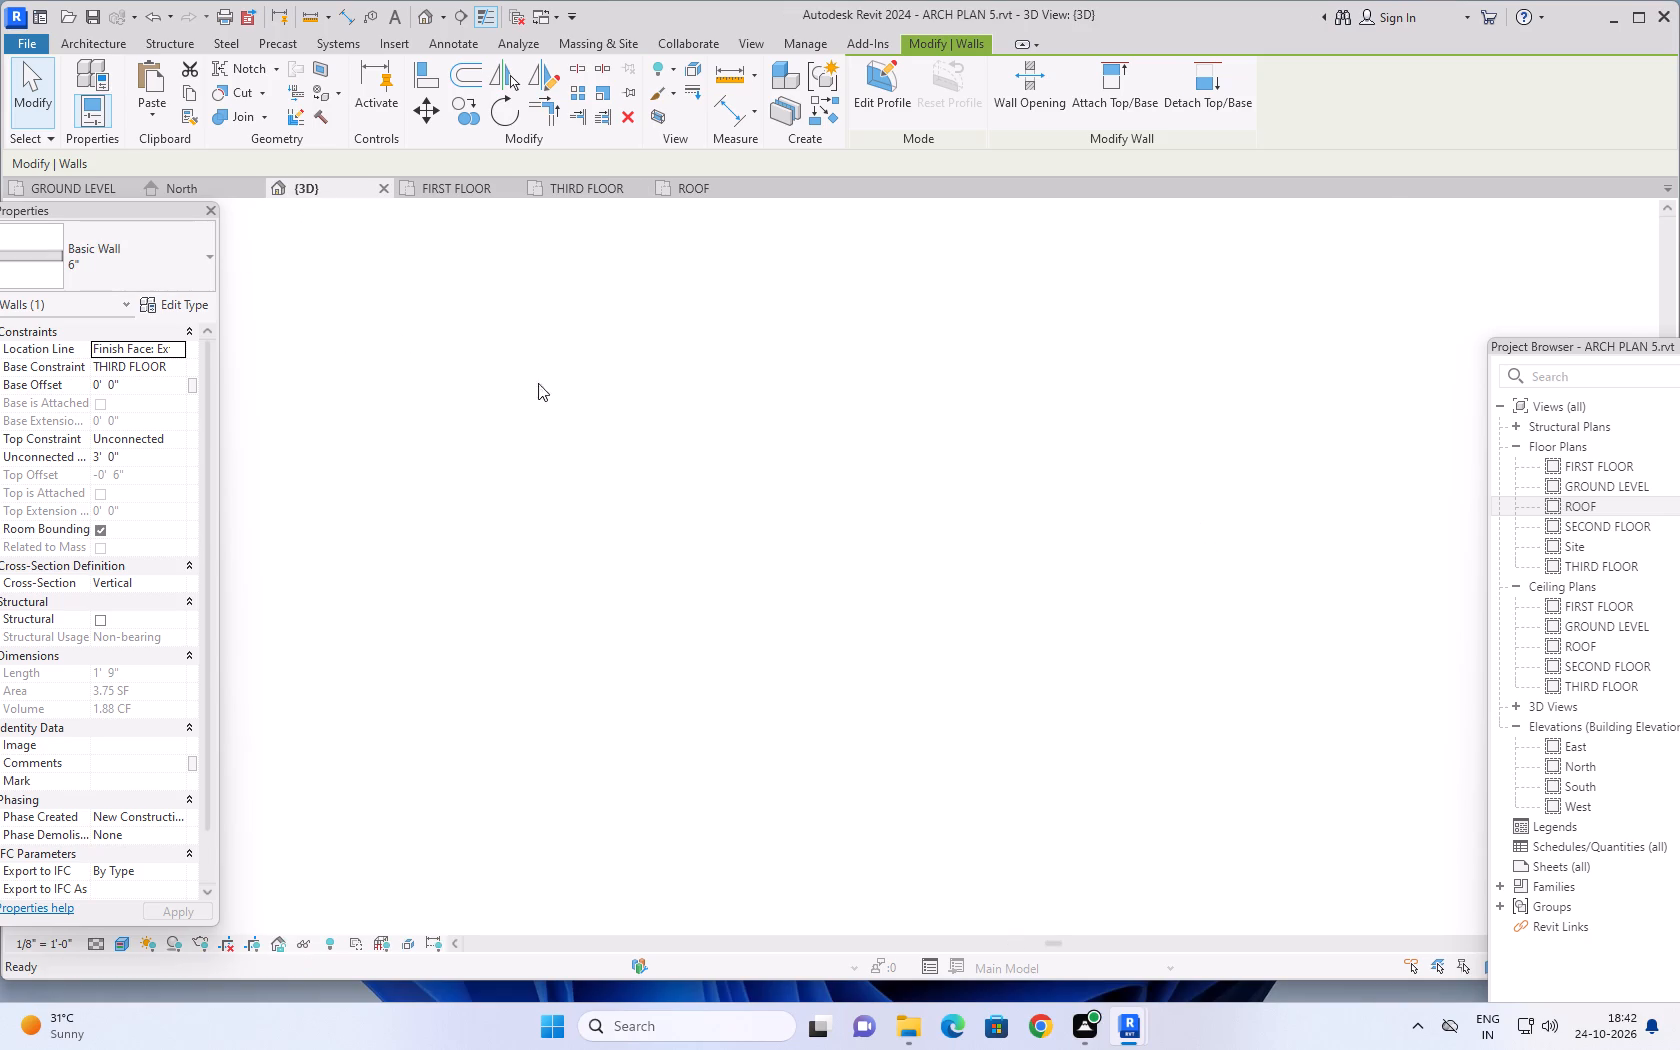
{"action": "key", "text": "Escape"}
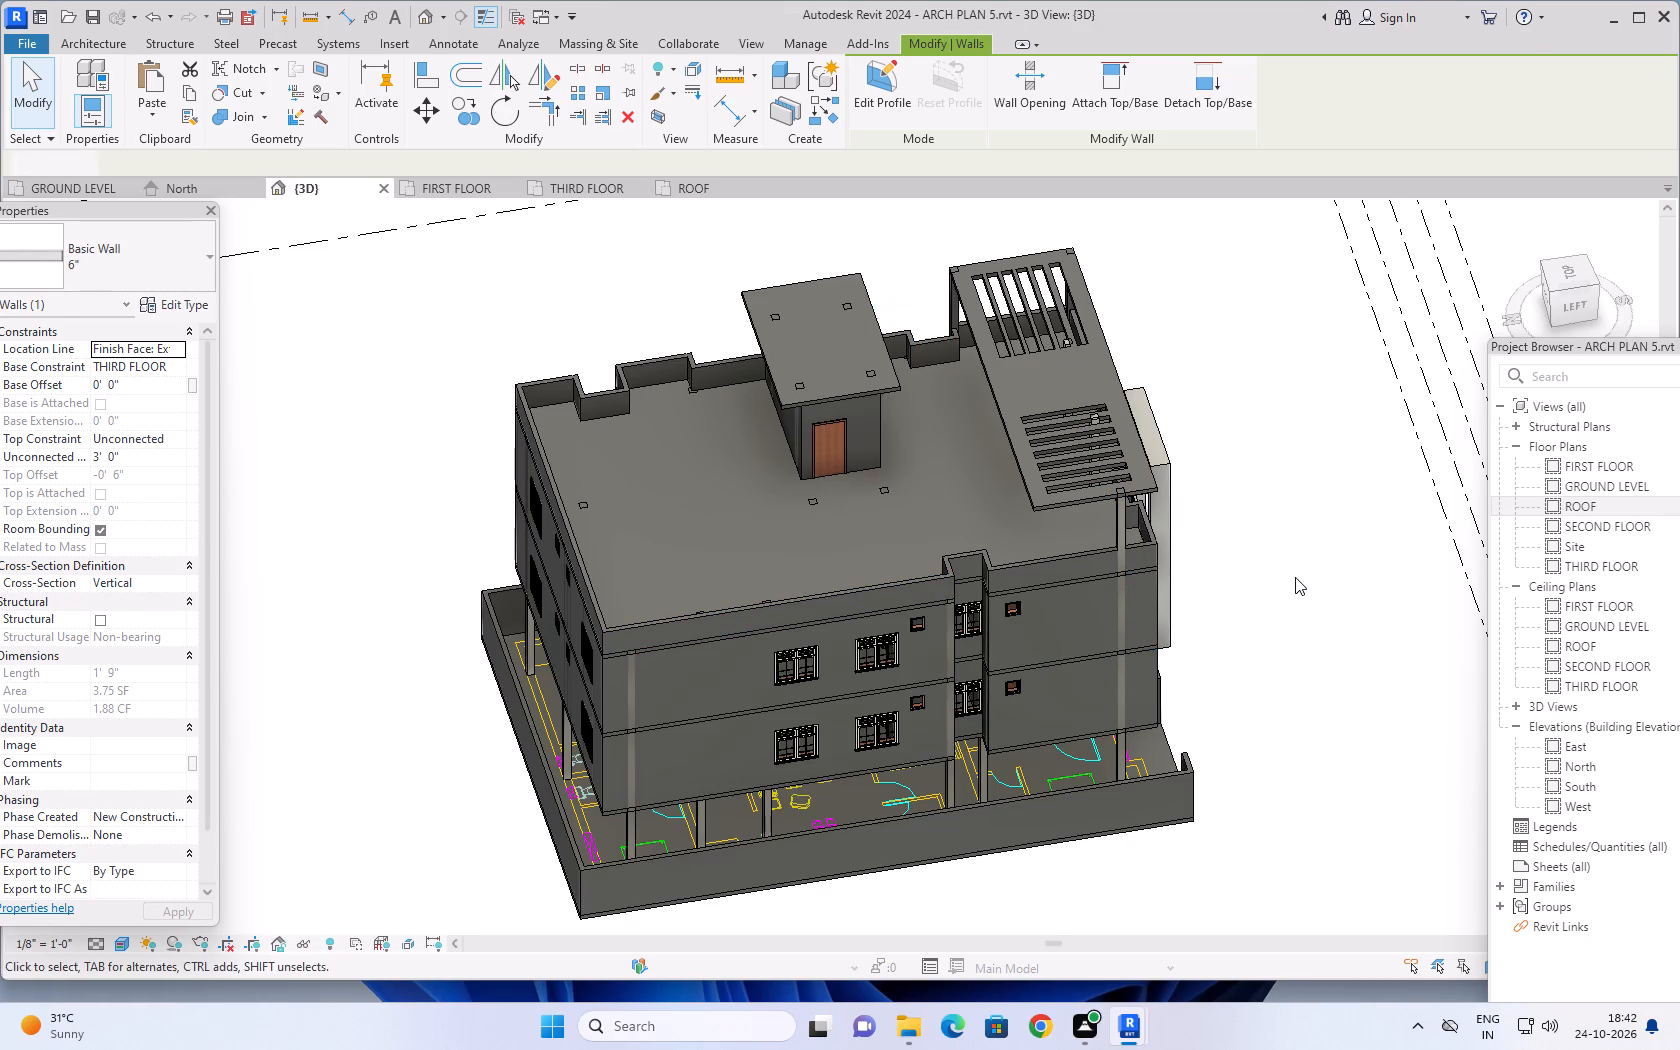
{"action": "key", "text": "Escape"}
{"action": "middle_click_drag", "start_coordinate": [1319, 579], "coordinate": [1093, 307], "text": "shift"}
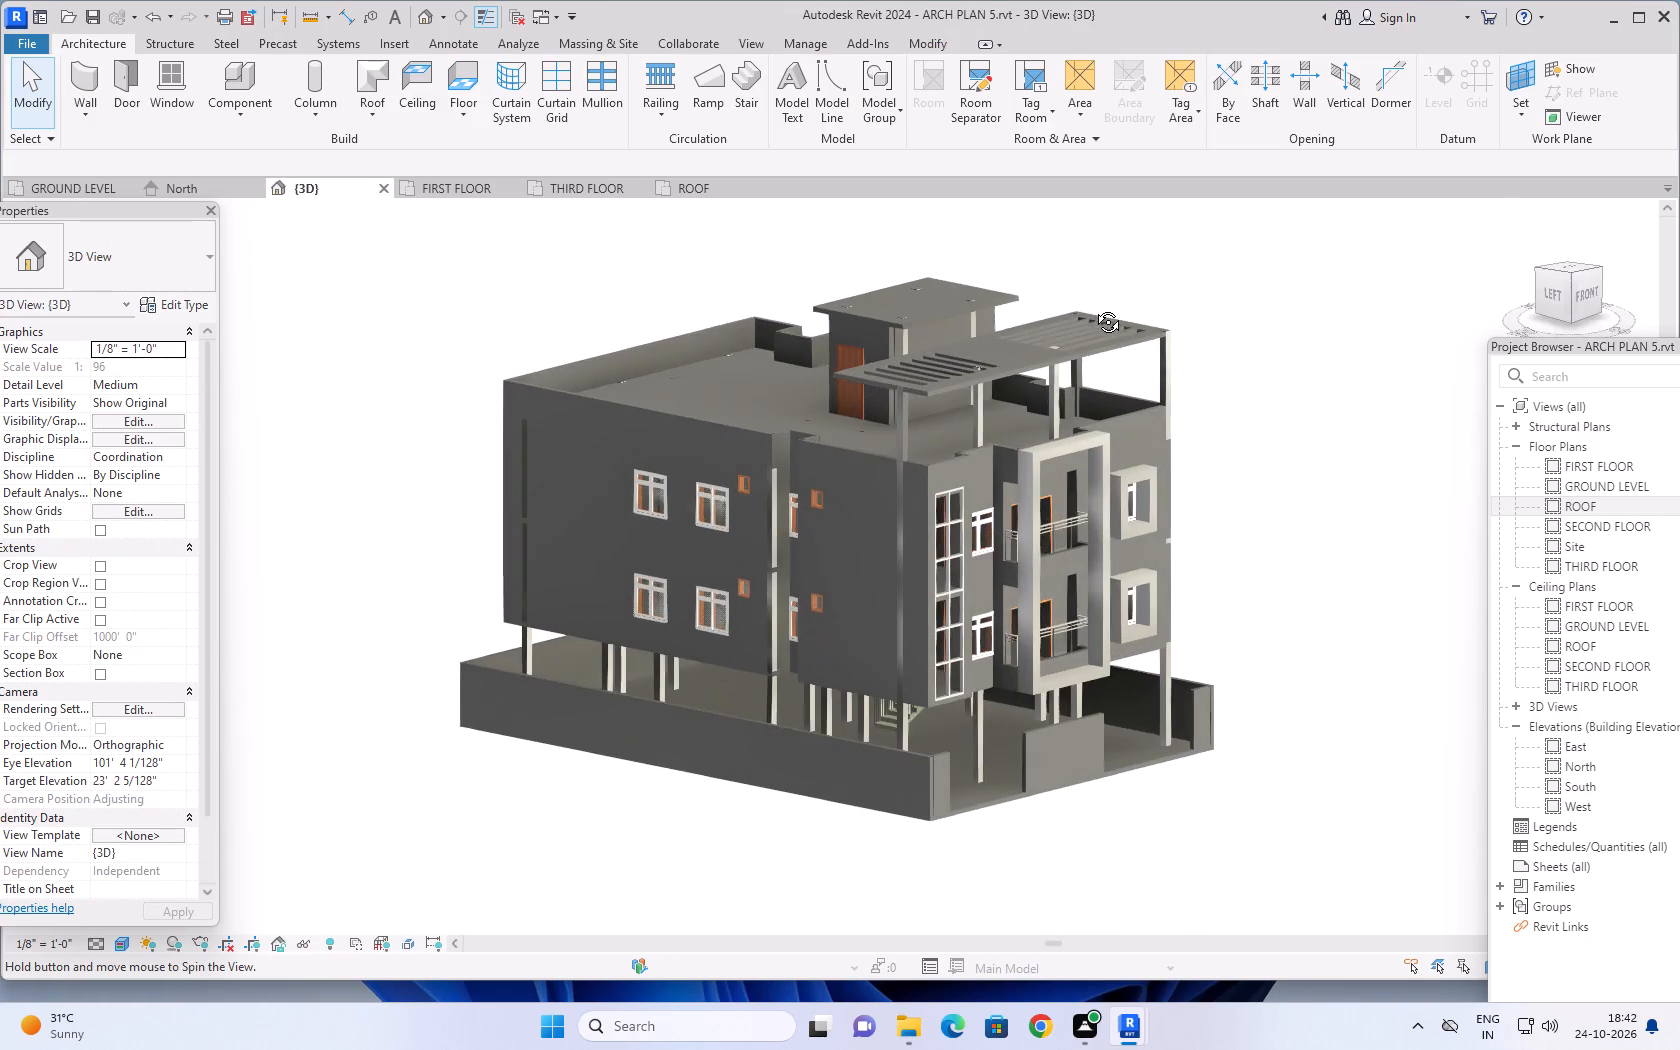
{"action": "middle_click_drag", "start_coordinate": [1093, 307], "coordinate": [1092, 305], "text": "shift"}
{"action": "middle_click_drag", "start_coordinate": [1320, 512], "coordinate": [1170, 448], "text": "shift"}
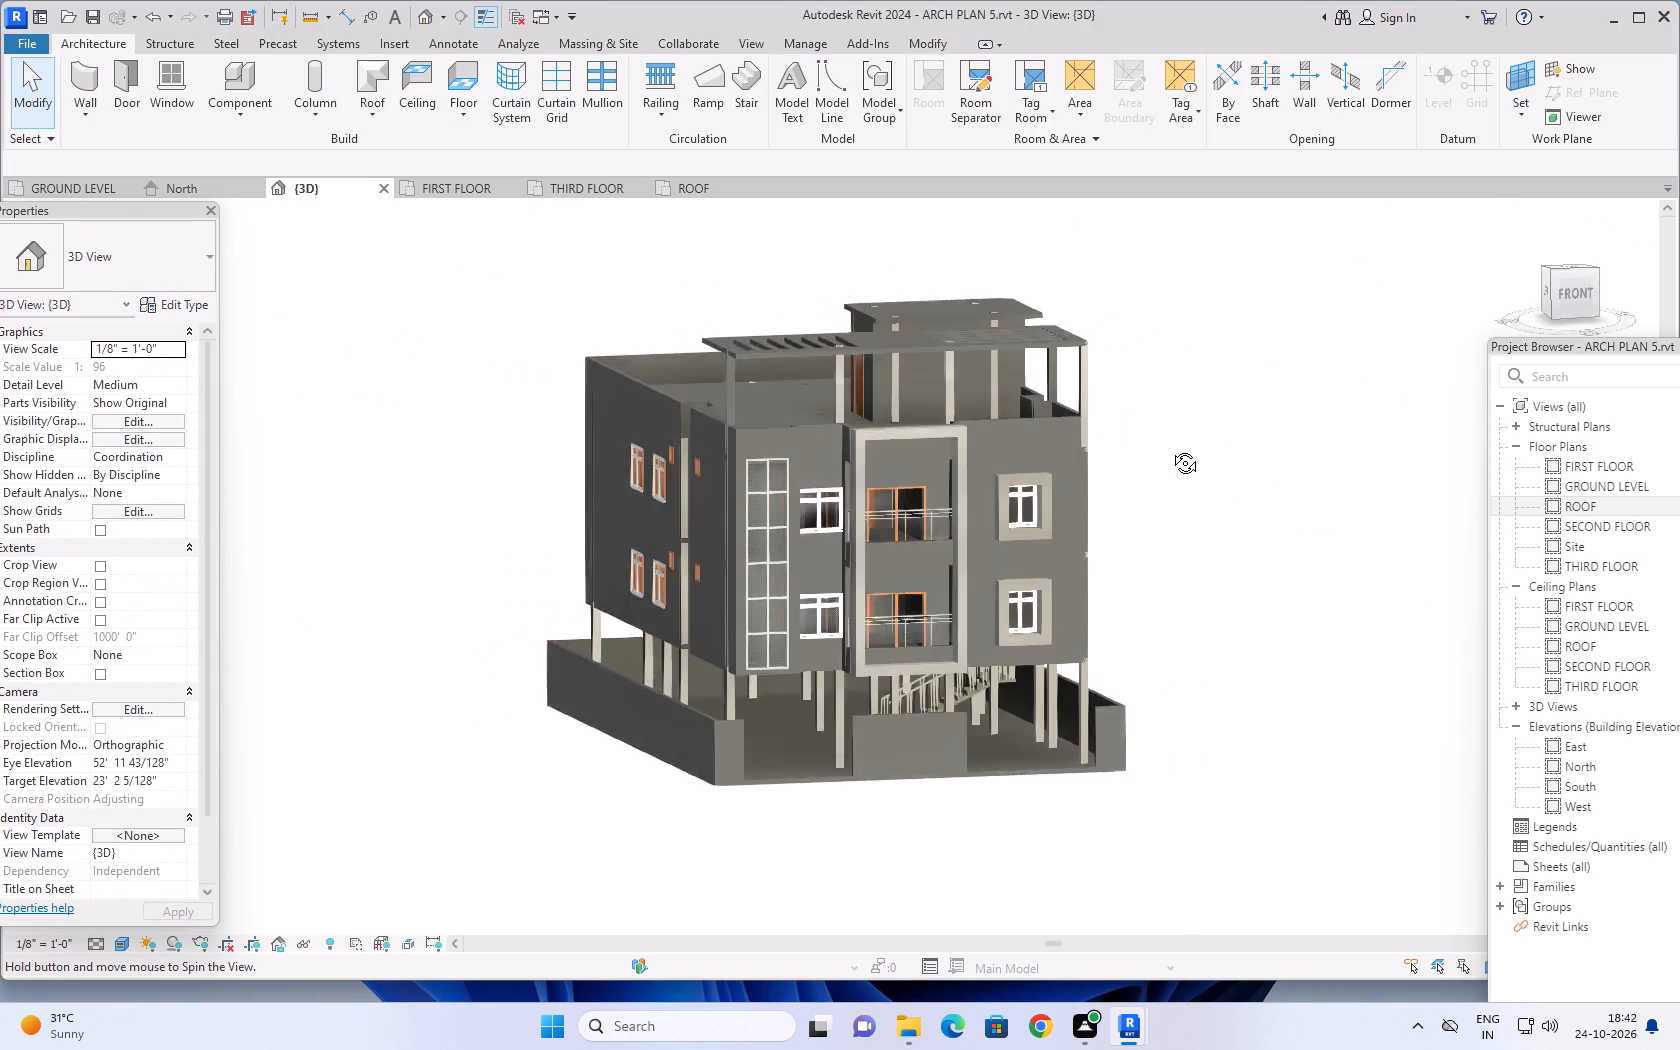
{"action": "middle_click_drag", "start_coordinate": [1170, 448], "coordinate": [1161, 444], "text": "shift"}
{"action": "middle_click_drag", "start_coordinate": [1152, 444], "coordinate": [1245, 638]}
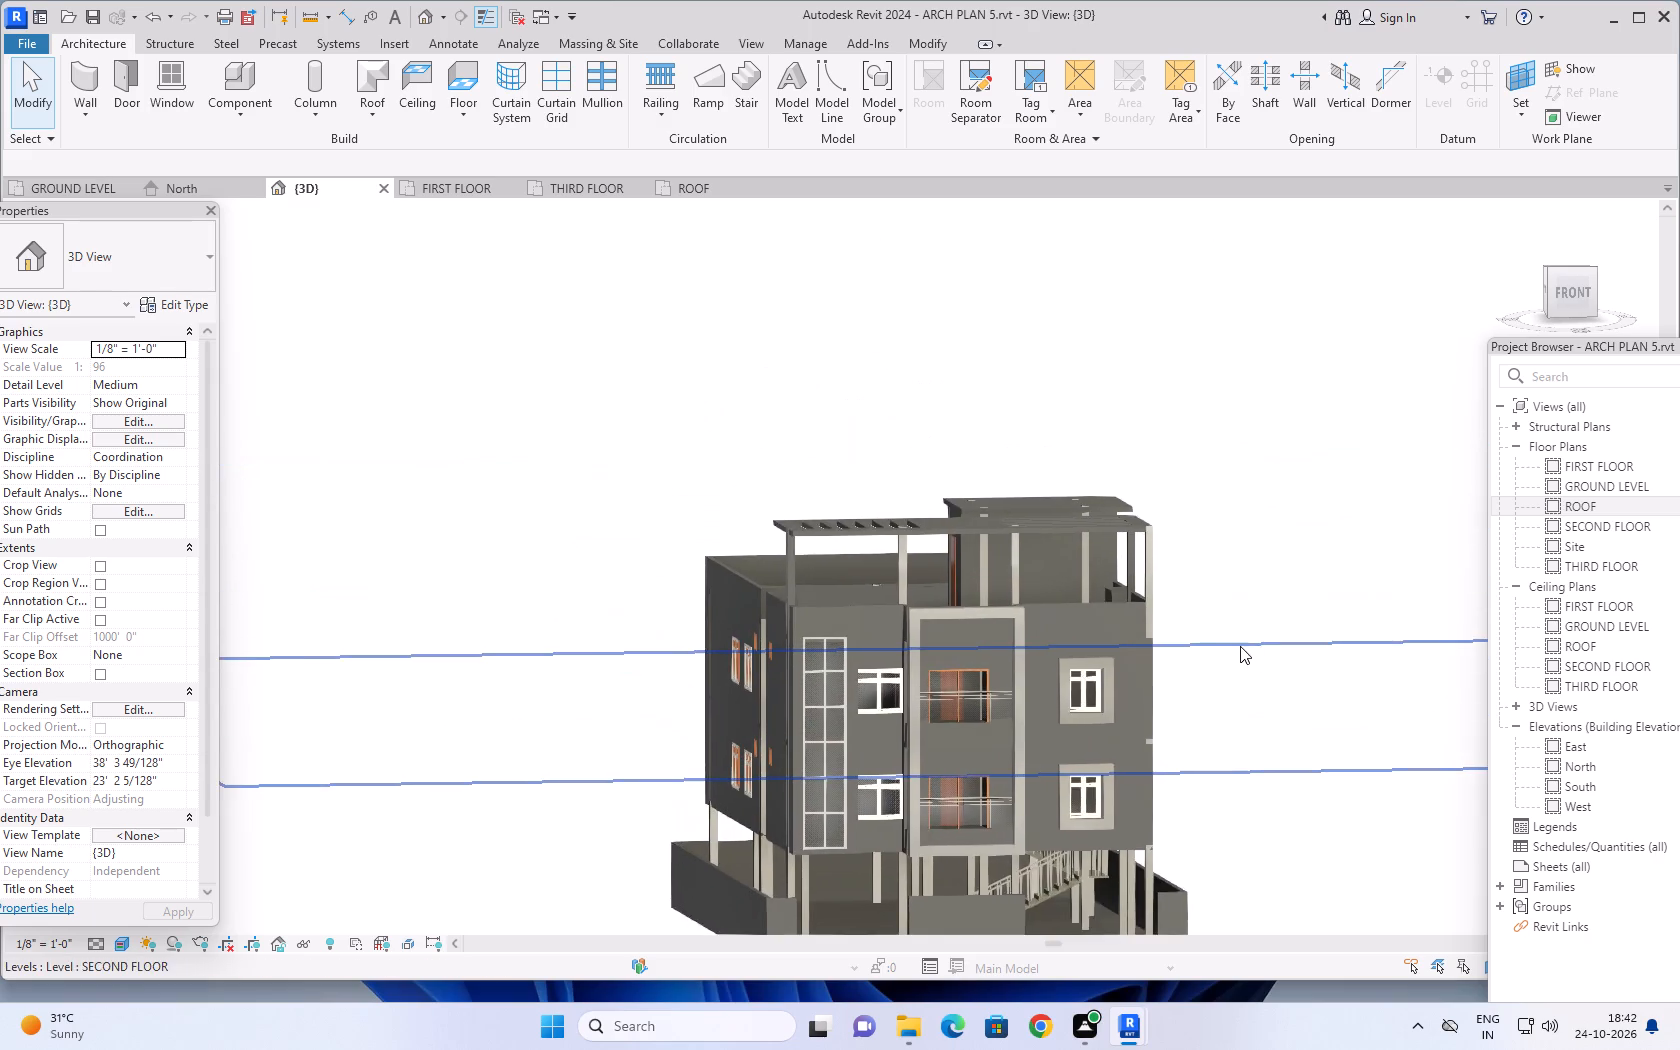
{"action": "middle_click_drag", "start_coordinate": [1234, 646], "coordinate": [1295, 611], "text": "shift"}
{"action": "scroll", "coordinate": [1276, 659], "scroll_direction": "up", "scroll_amount": 1}
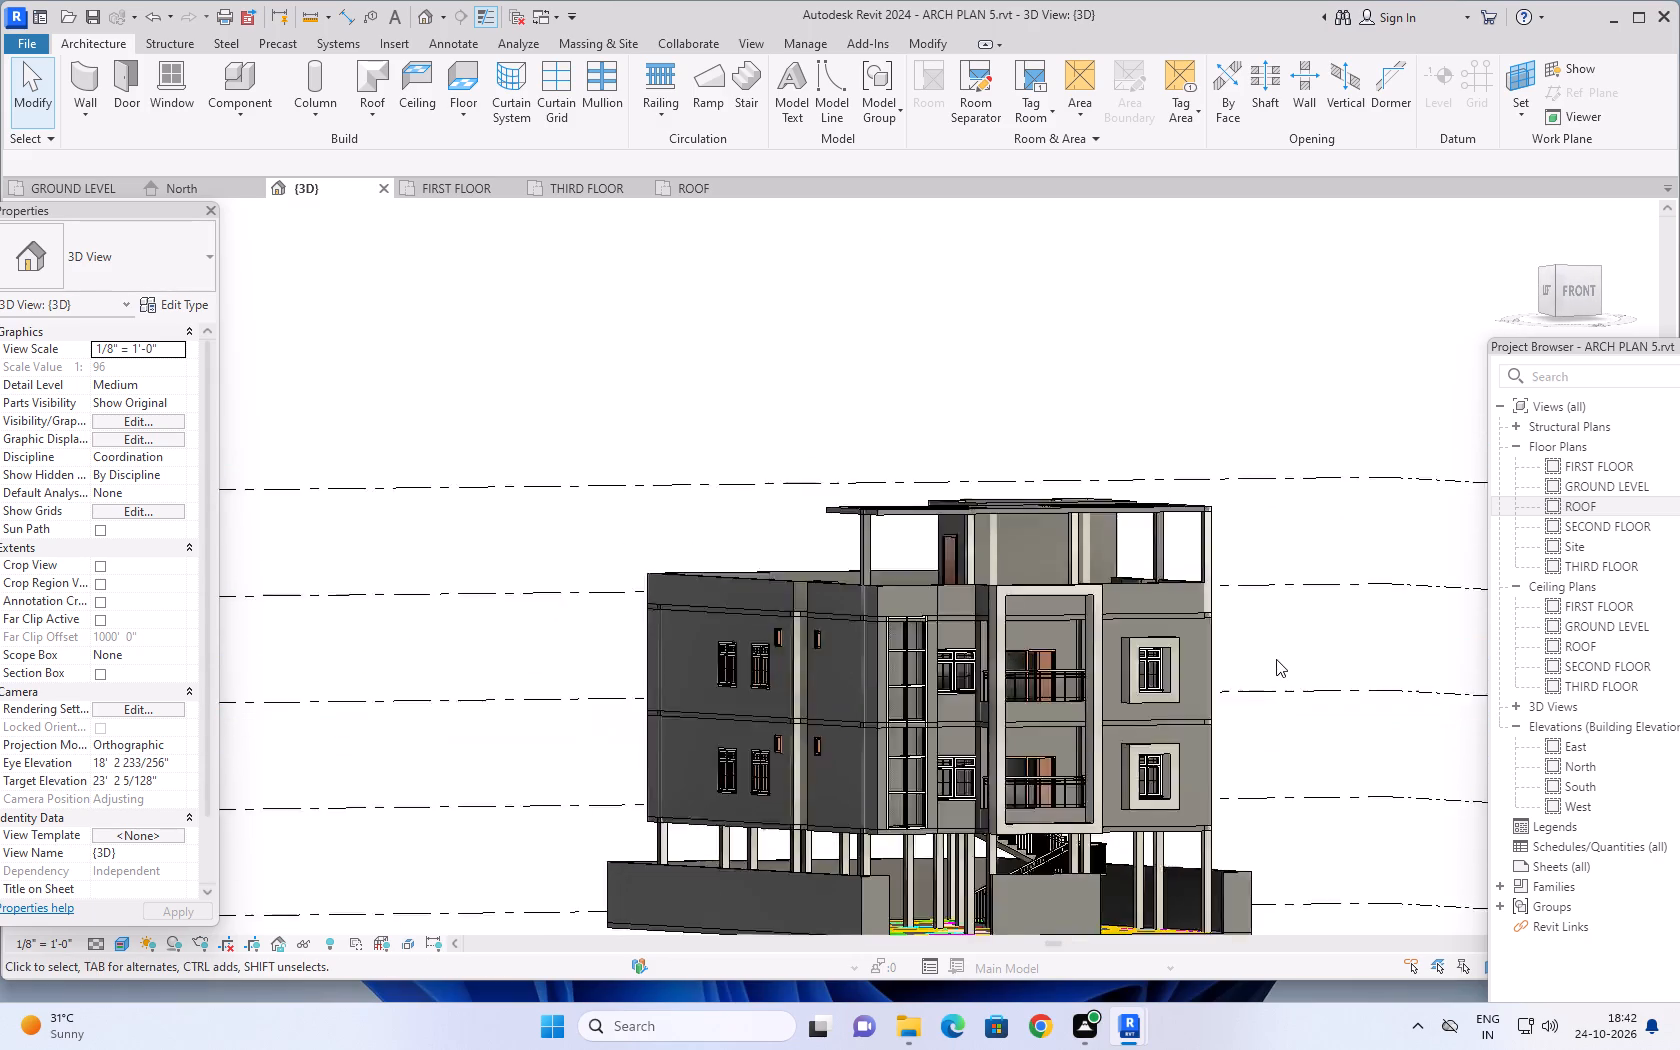
{"action": "scroll", "coordinate": [1276, 659], "scroll_direction": "up", "scroll_amount": 1}
{"action": "middle_click_drag", "start_coordinate": [1266, 684], "coordinate": [1328, 702]}
{"action": "scroll", "coordinate": [1330, 702], "scroll_direction": "down", "scroll_amount": 1}
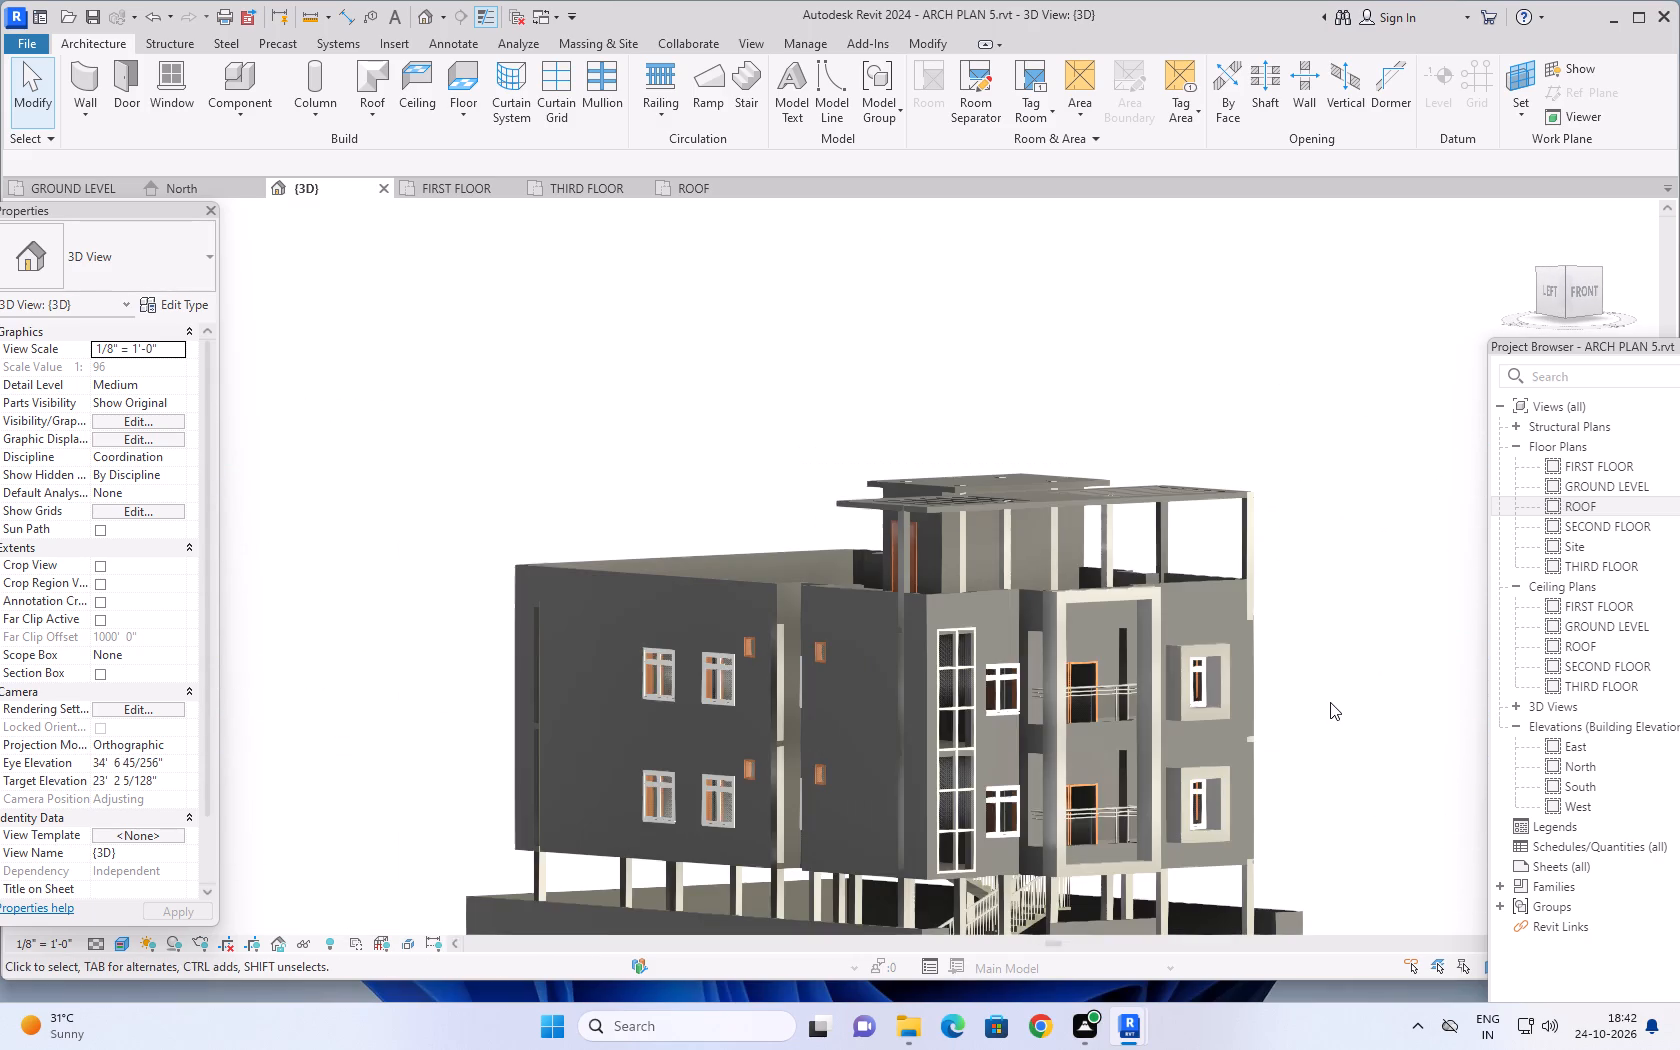
{"action": "middle_click_drag", "start_coordinate": [1330, 706], "coordinate": [1281, 620]}
{"action": "middle_click_drag", "start_coordinate": [1295, 633], "coordinate": [1295, 674], "text": "shift"}
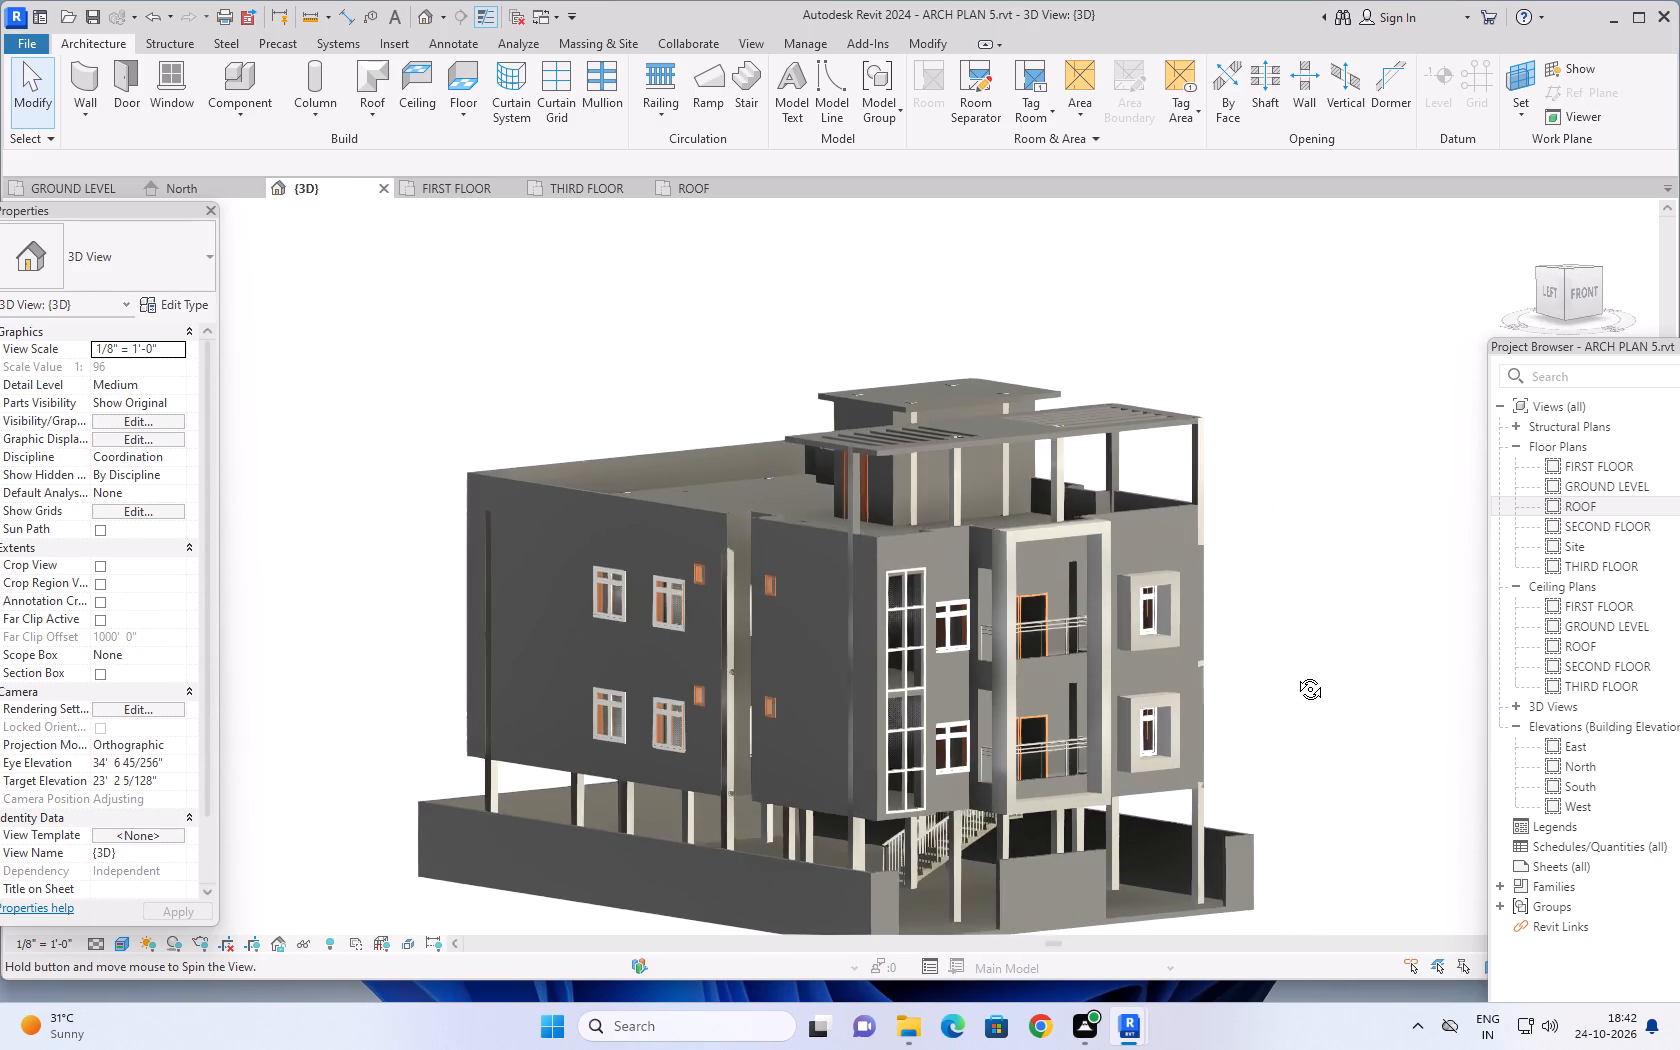
{"action": "middle_click_drag", "start_coordinate": [1295, 674], "coordinate": [1323, 697], "text": "shift"}
{"action": "scroll", "coordinate": [1275, 608], "scroll_direction": "up", "scroll_amount": 1}
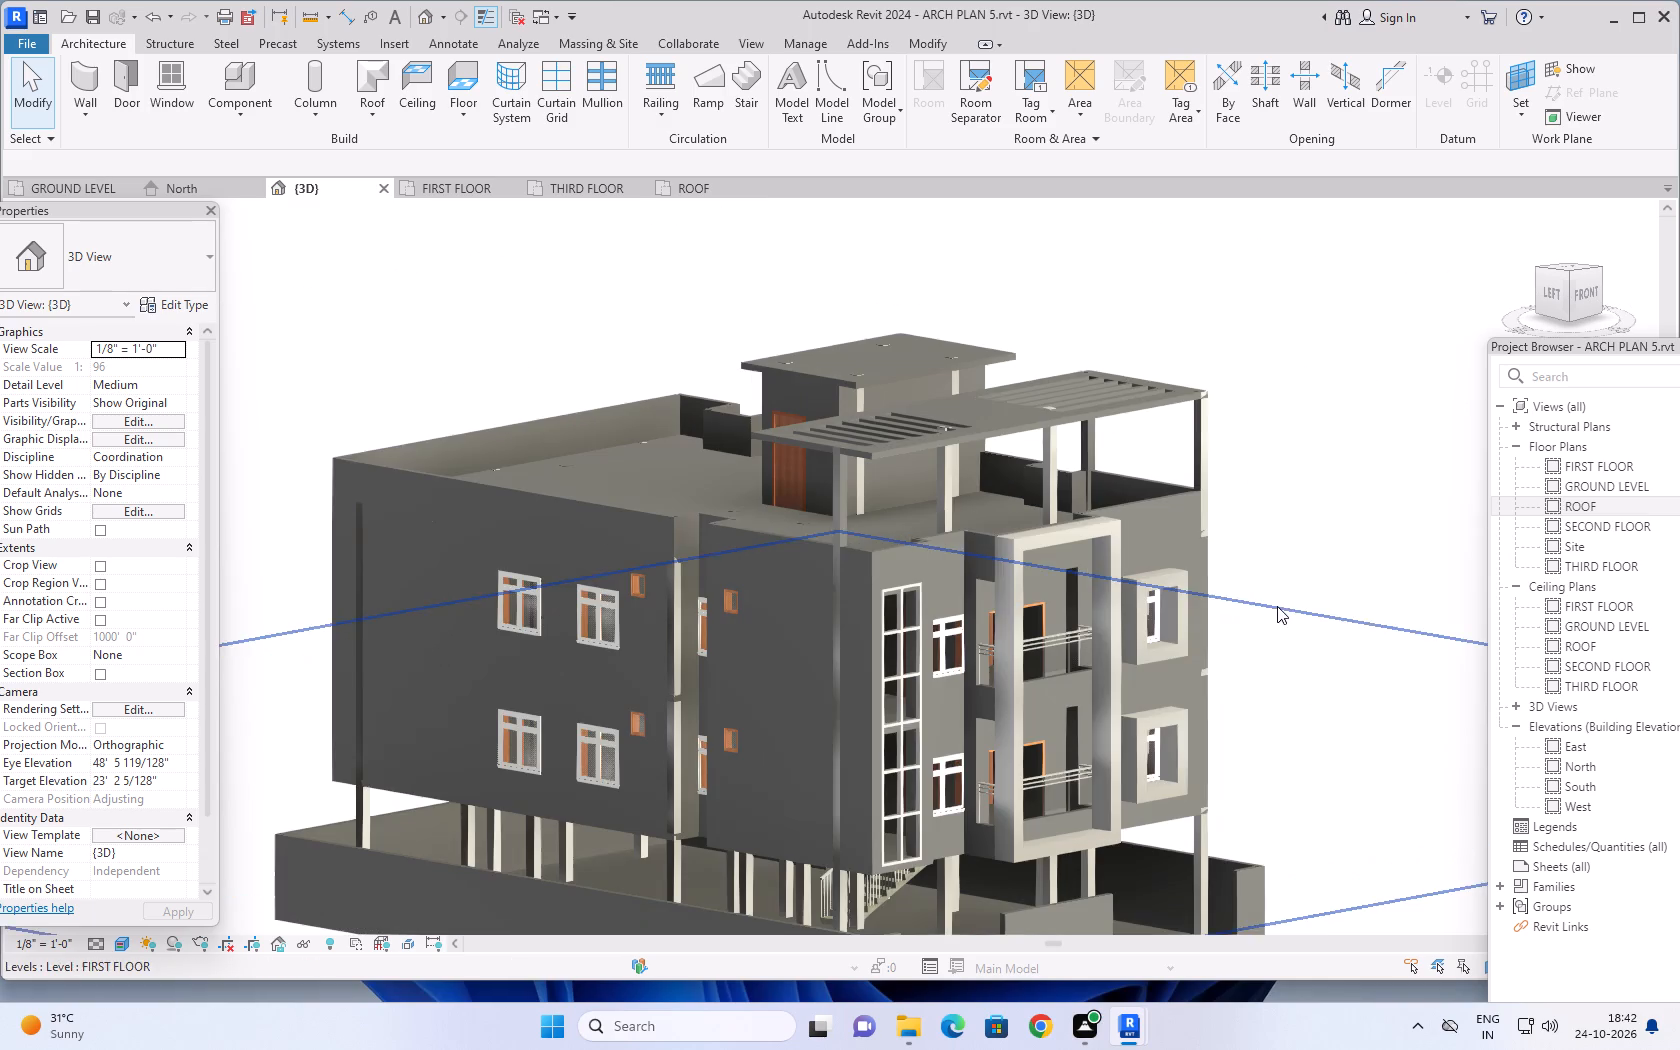
{"action": "scroll", "coordinate": [1342, 684], "scroll_direction": "down", "scroll_amount": 3}
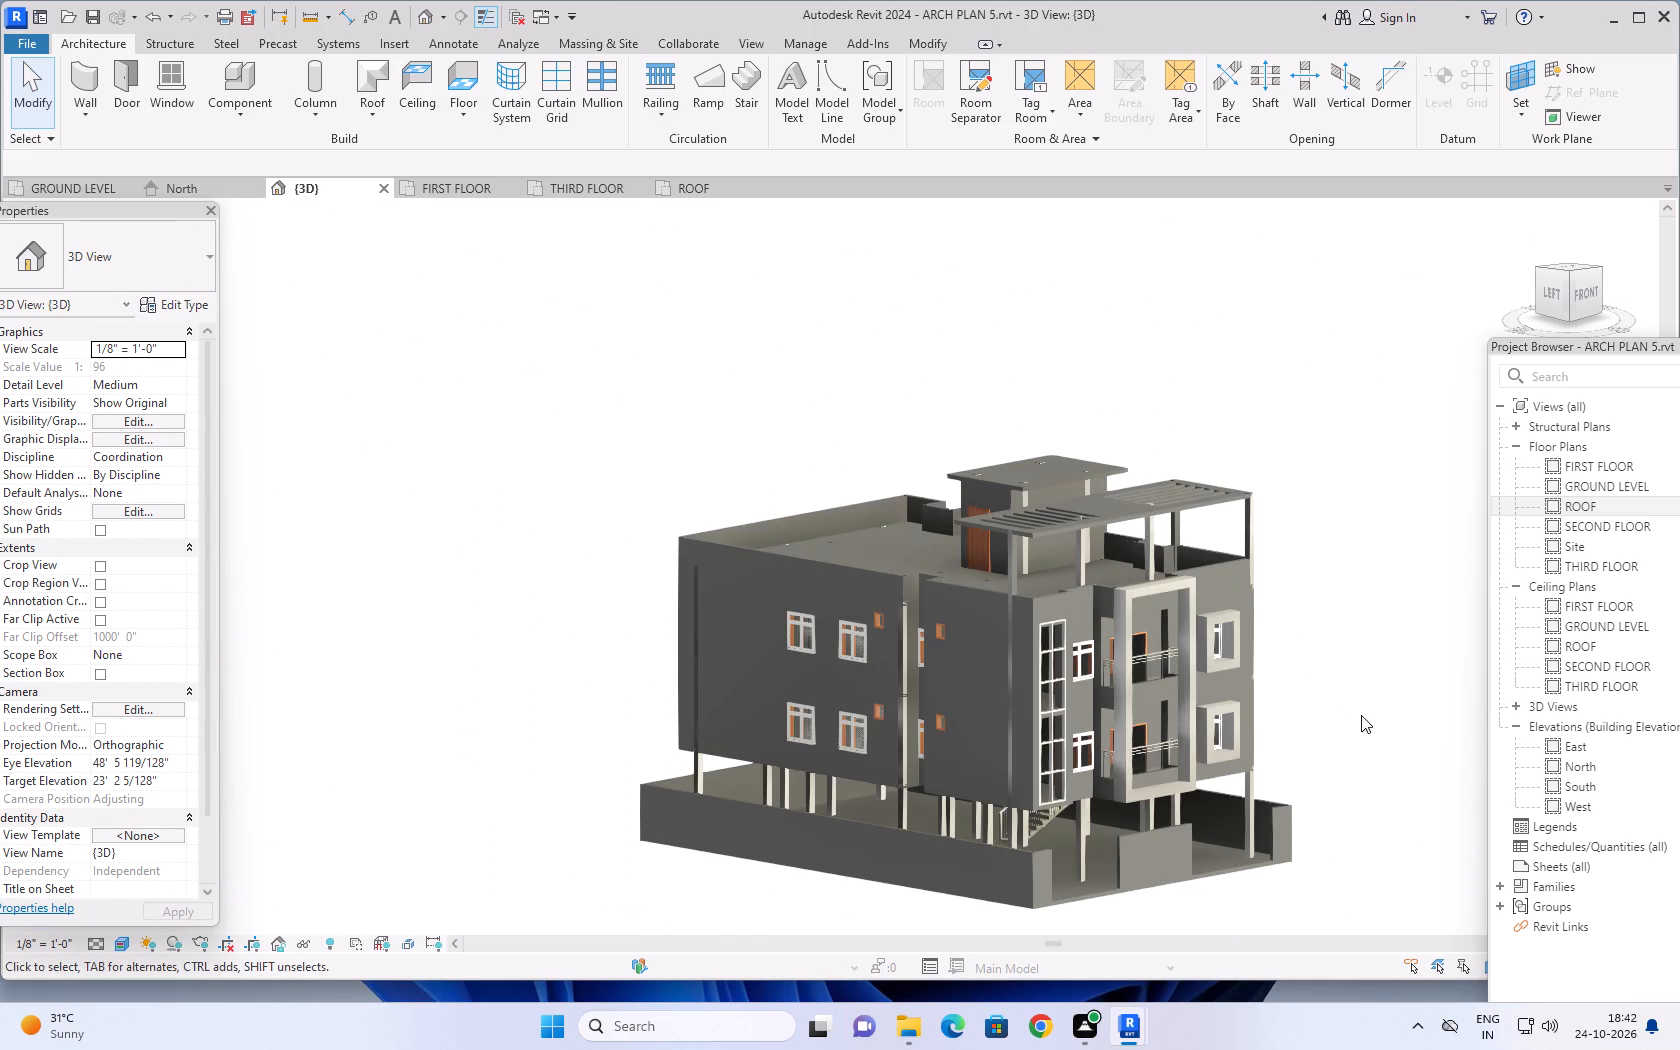
{"action": "middle_click_drag", "start_coordinate": [1360, 715], "coordinate": [1375, 736], "text": "shift"}
{"action": "scroll", "coordinate": [1340, 688], "scroll_direction": "up", "scroll_amount": 1}
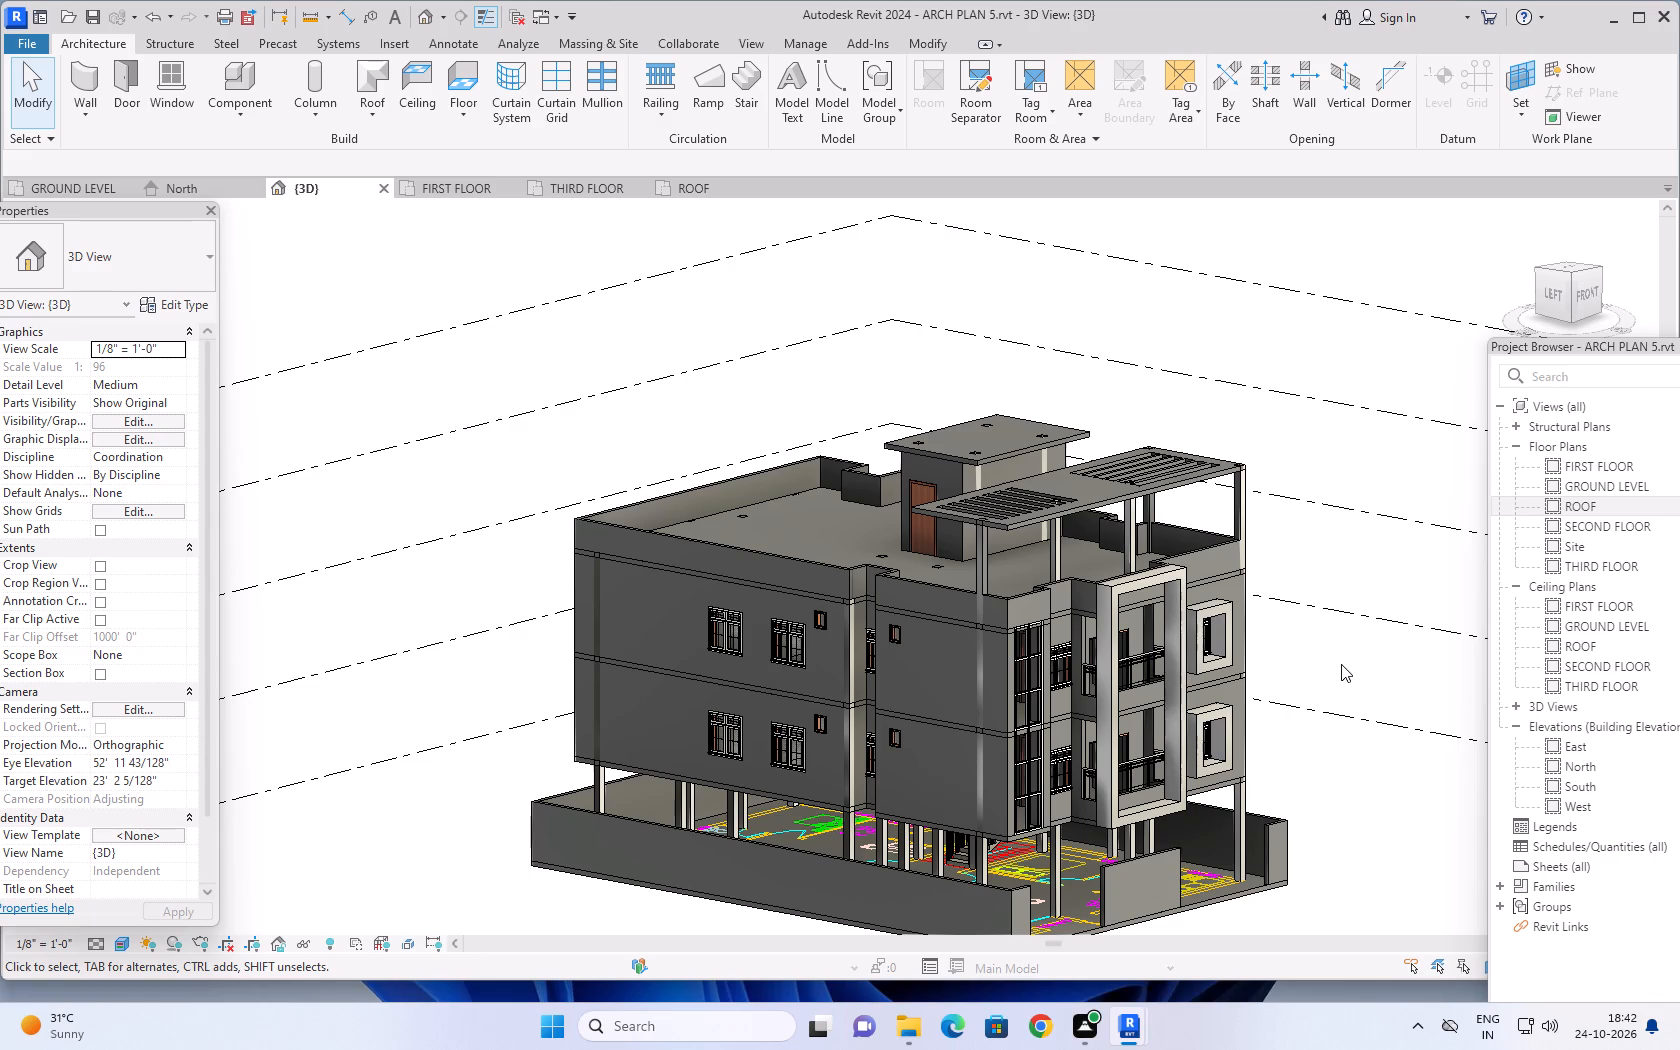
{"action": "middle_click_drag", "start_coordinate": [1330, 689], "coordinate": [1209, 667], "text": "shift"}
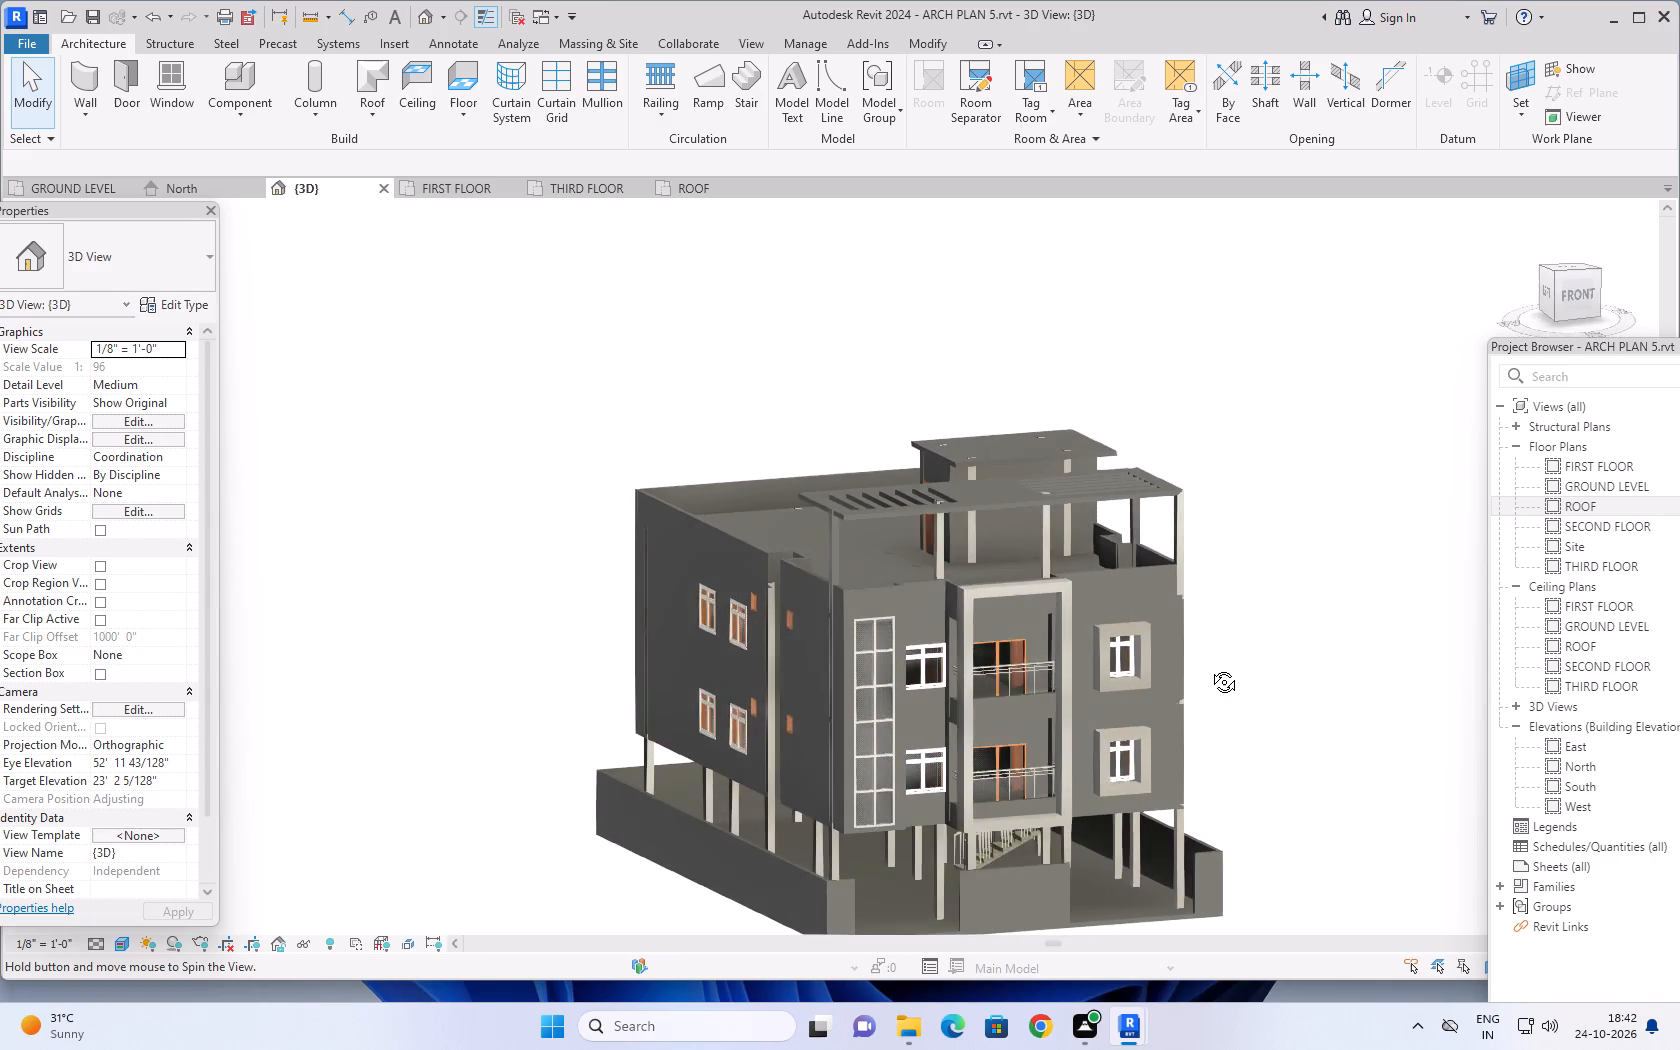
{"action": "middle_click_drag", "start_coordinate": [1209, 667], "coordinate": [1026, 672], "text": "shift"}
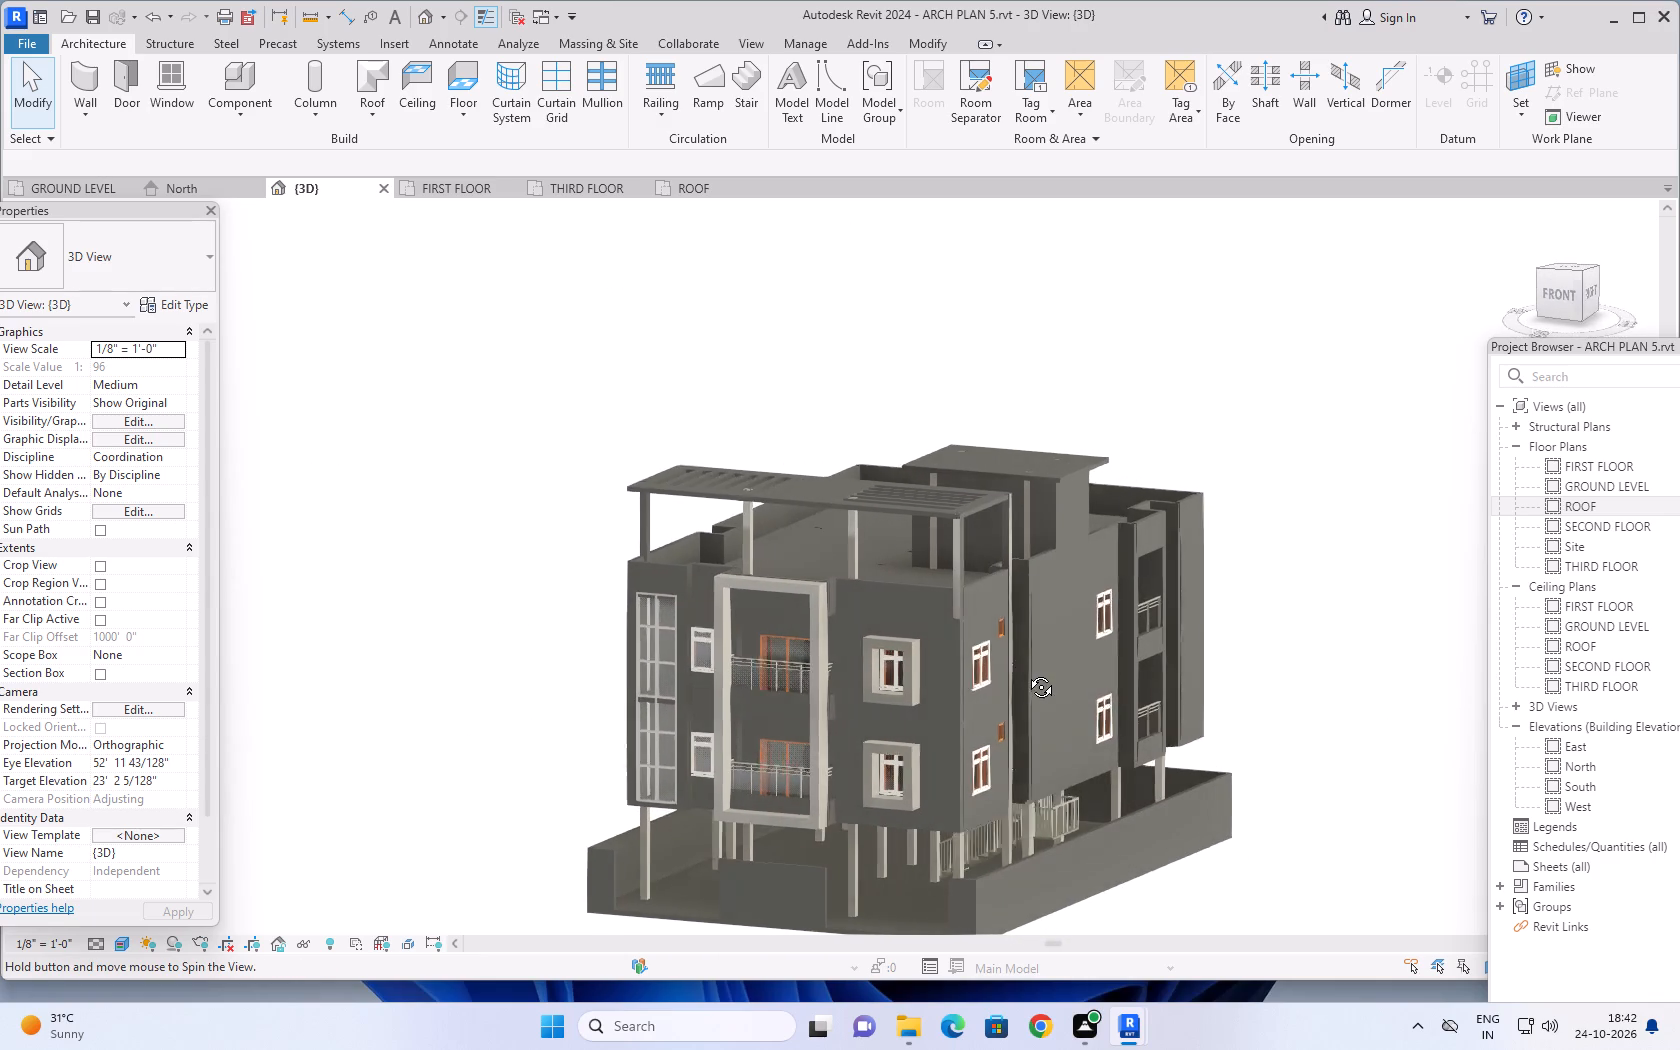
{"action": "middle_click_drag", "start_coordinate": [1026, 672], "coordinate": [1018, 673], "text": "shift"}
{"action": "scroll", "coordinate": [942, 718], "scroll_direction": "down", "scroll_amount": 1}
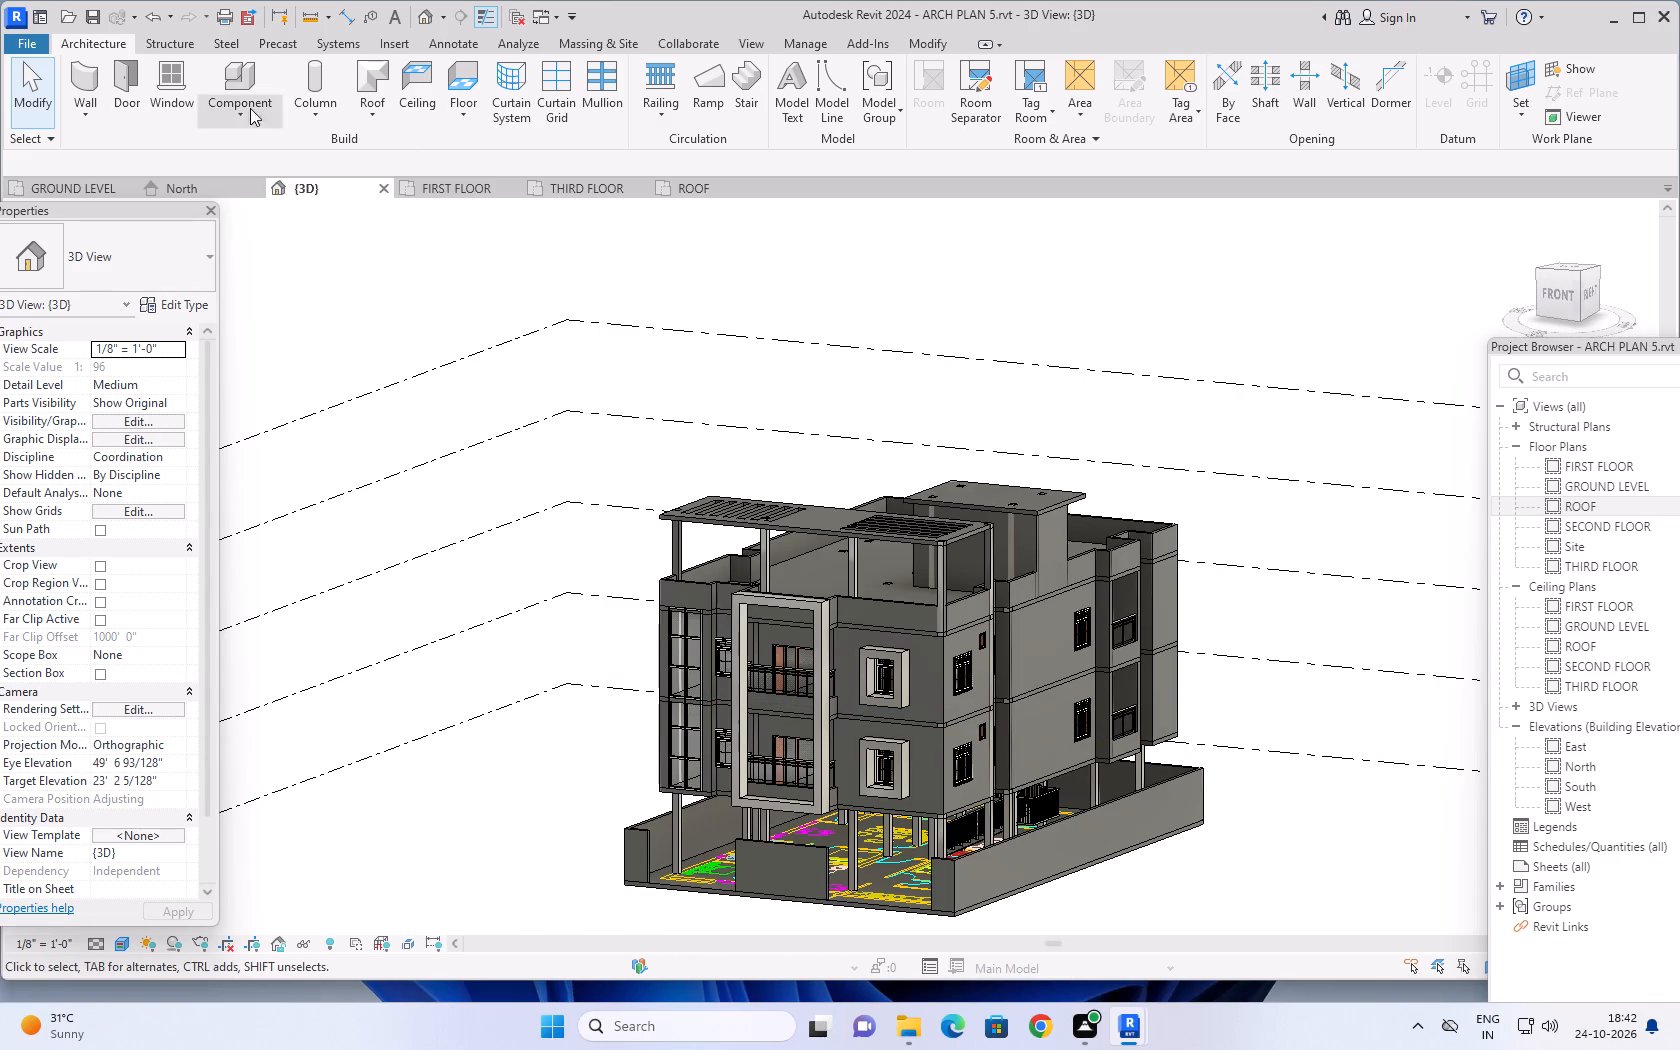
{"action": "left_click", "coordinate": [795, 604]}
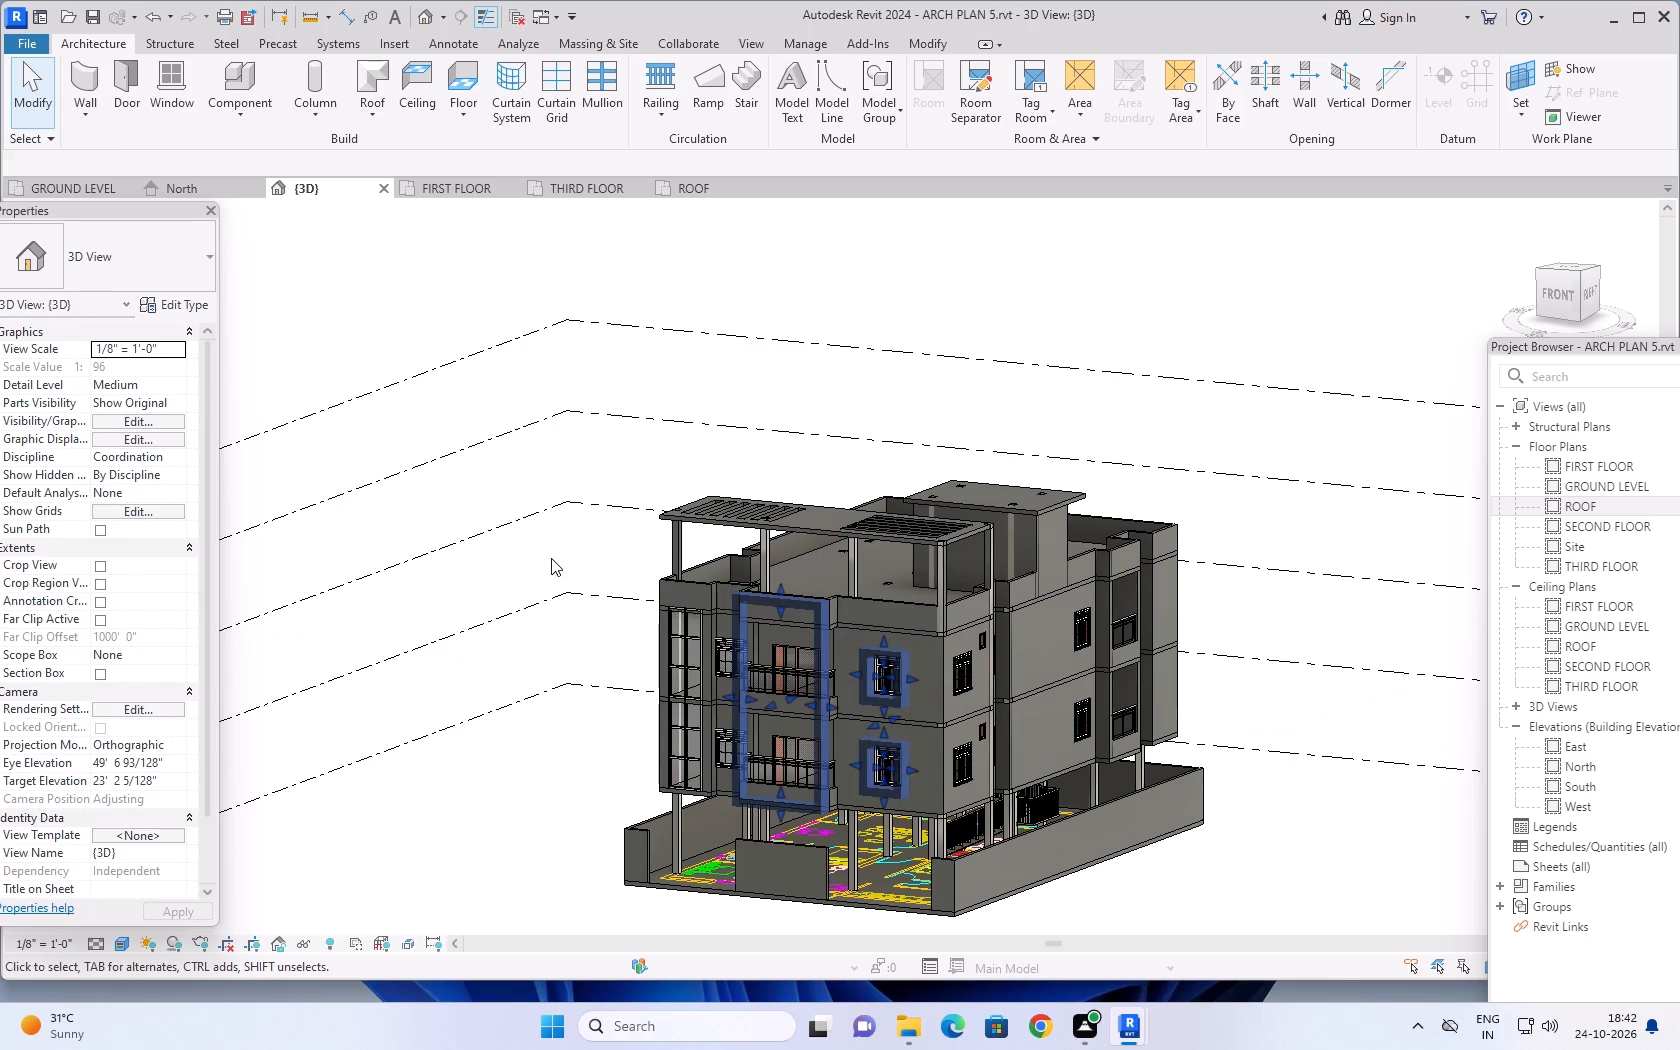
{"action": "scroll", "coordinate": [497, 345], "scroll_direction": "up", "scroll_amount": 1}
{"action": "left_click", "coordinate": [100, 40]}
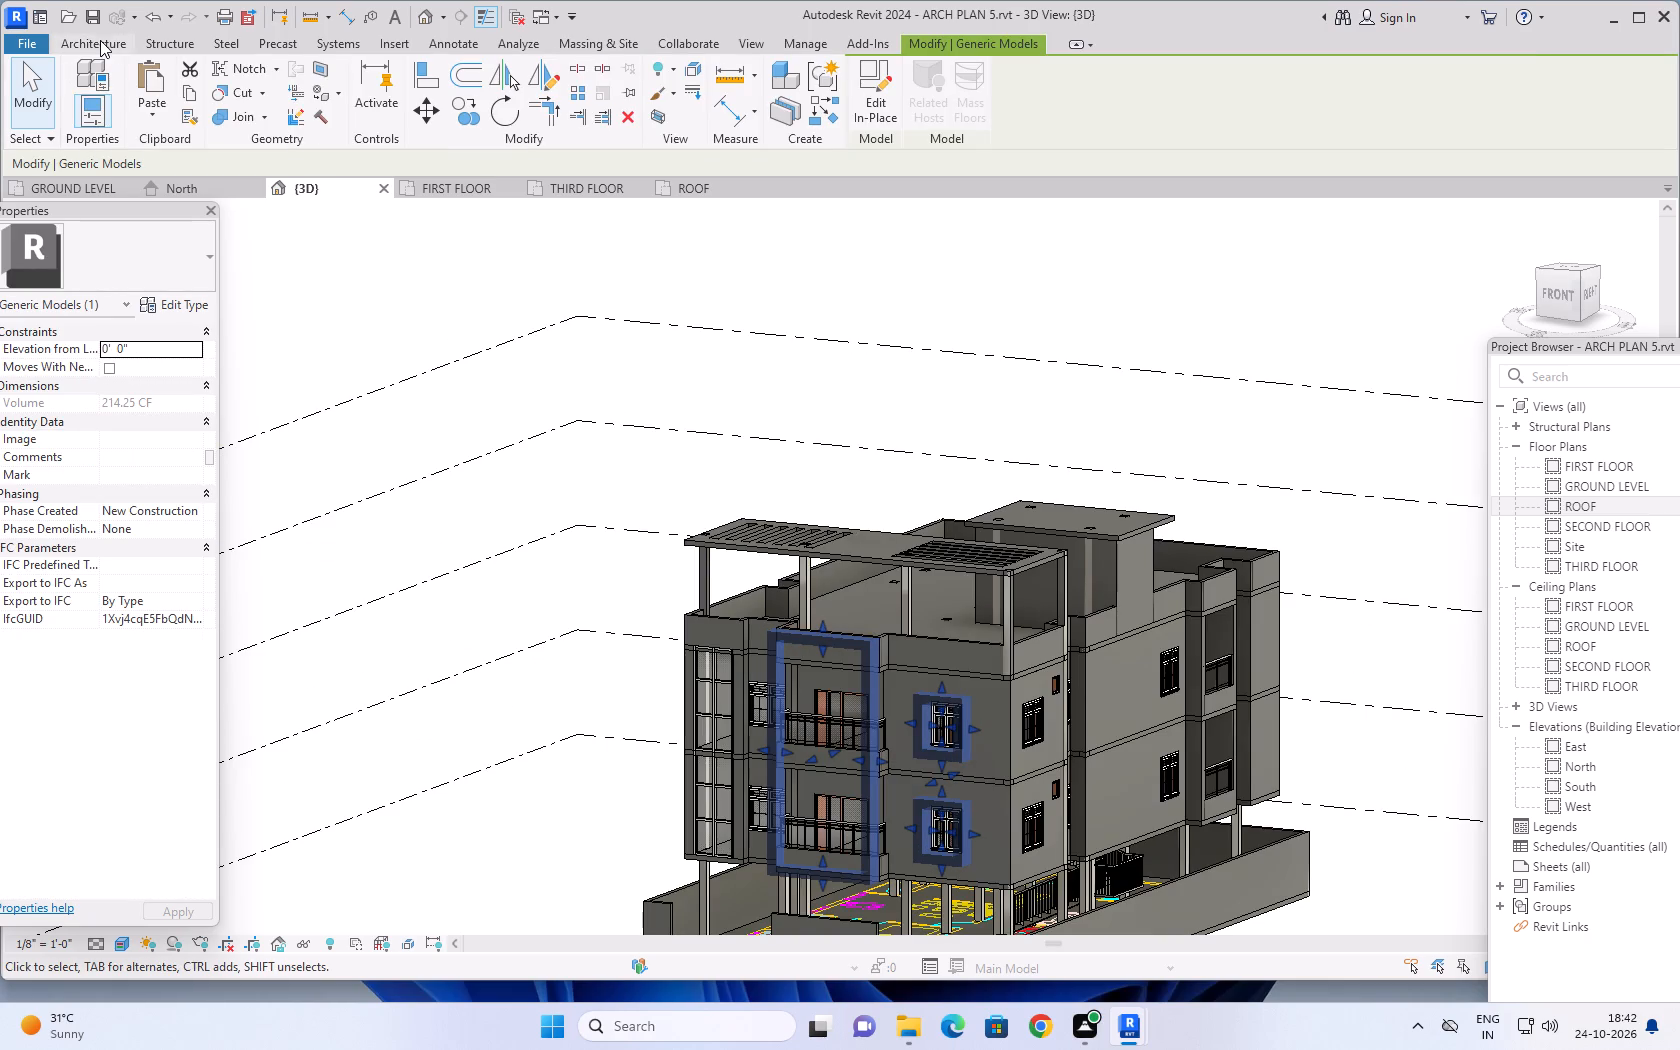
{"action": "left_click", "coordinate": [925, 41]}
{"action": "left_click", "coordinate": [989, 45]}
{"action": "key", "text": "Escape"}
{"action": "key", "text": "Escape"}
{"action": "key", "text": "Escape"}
Open the generic model of the front balcony and window frames for in-place editing.
{"action": "left_click", "coordinate": [828, 638]}
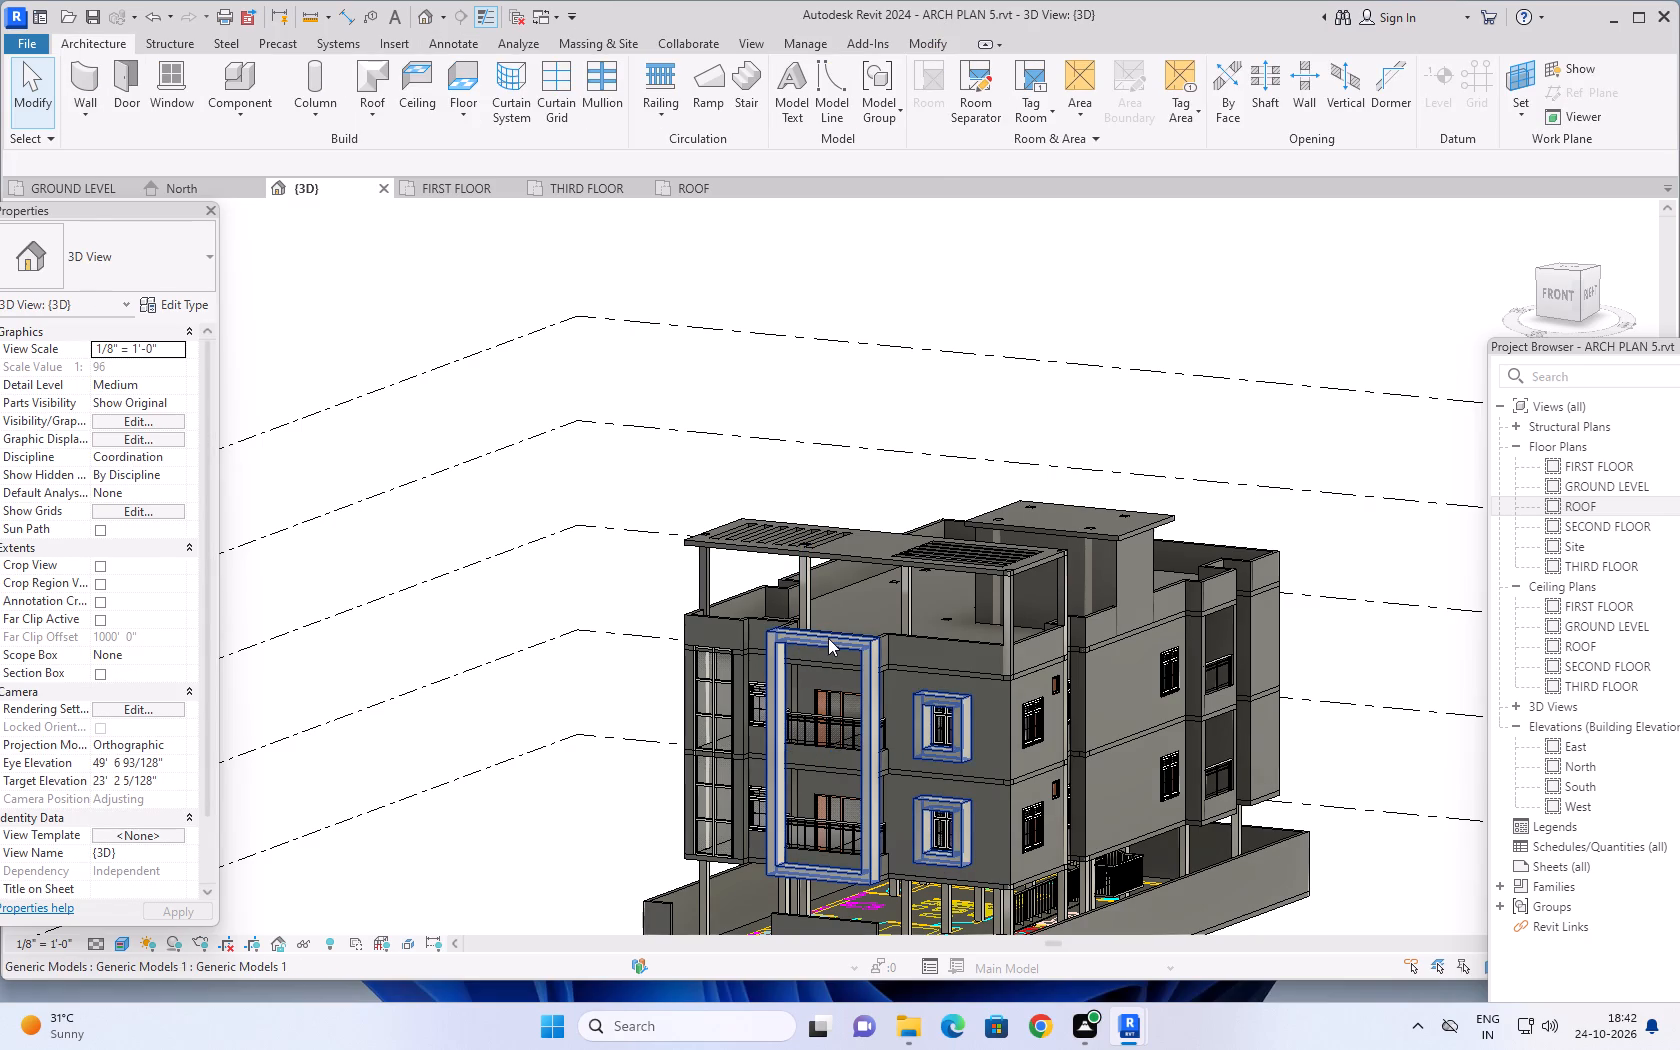
{"action": "left_click", "coordinate": [879, 67]}
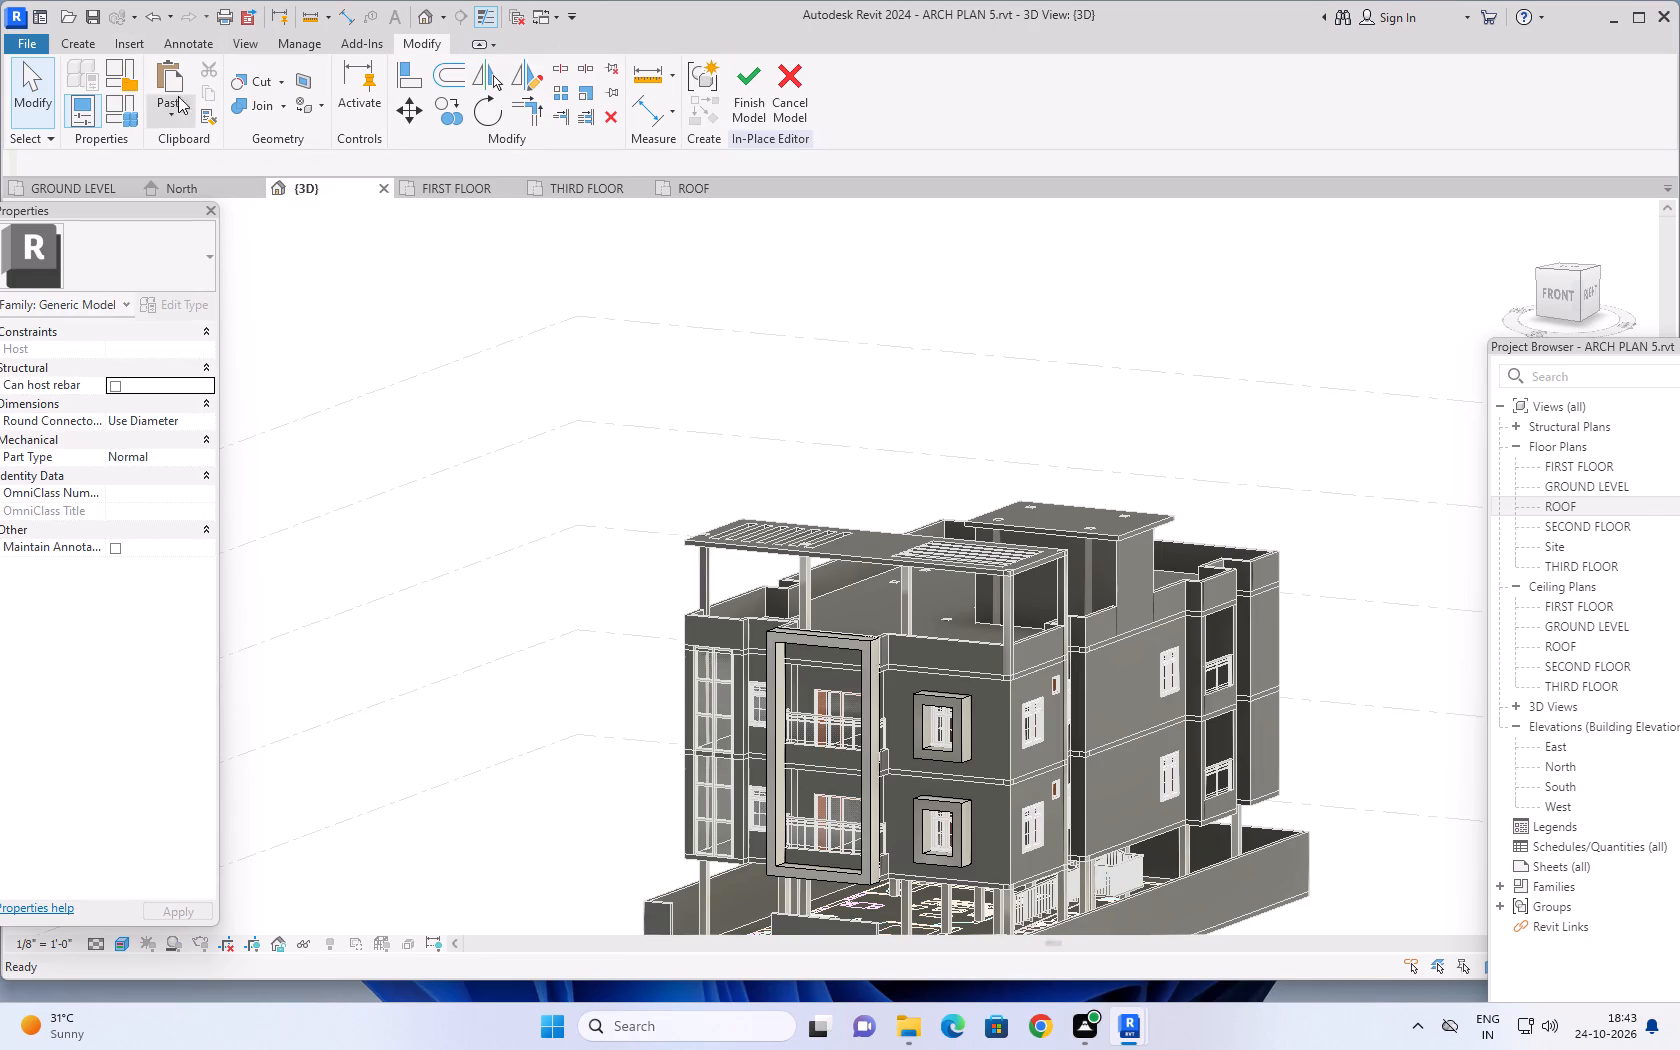
{"action": "left_click", "coordinate": [78, 47]}
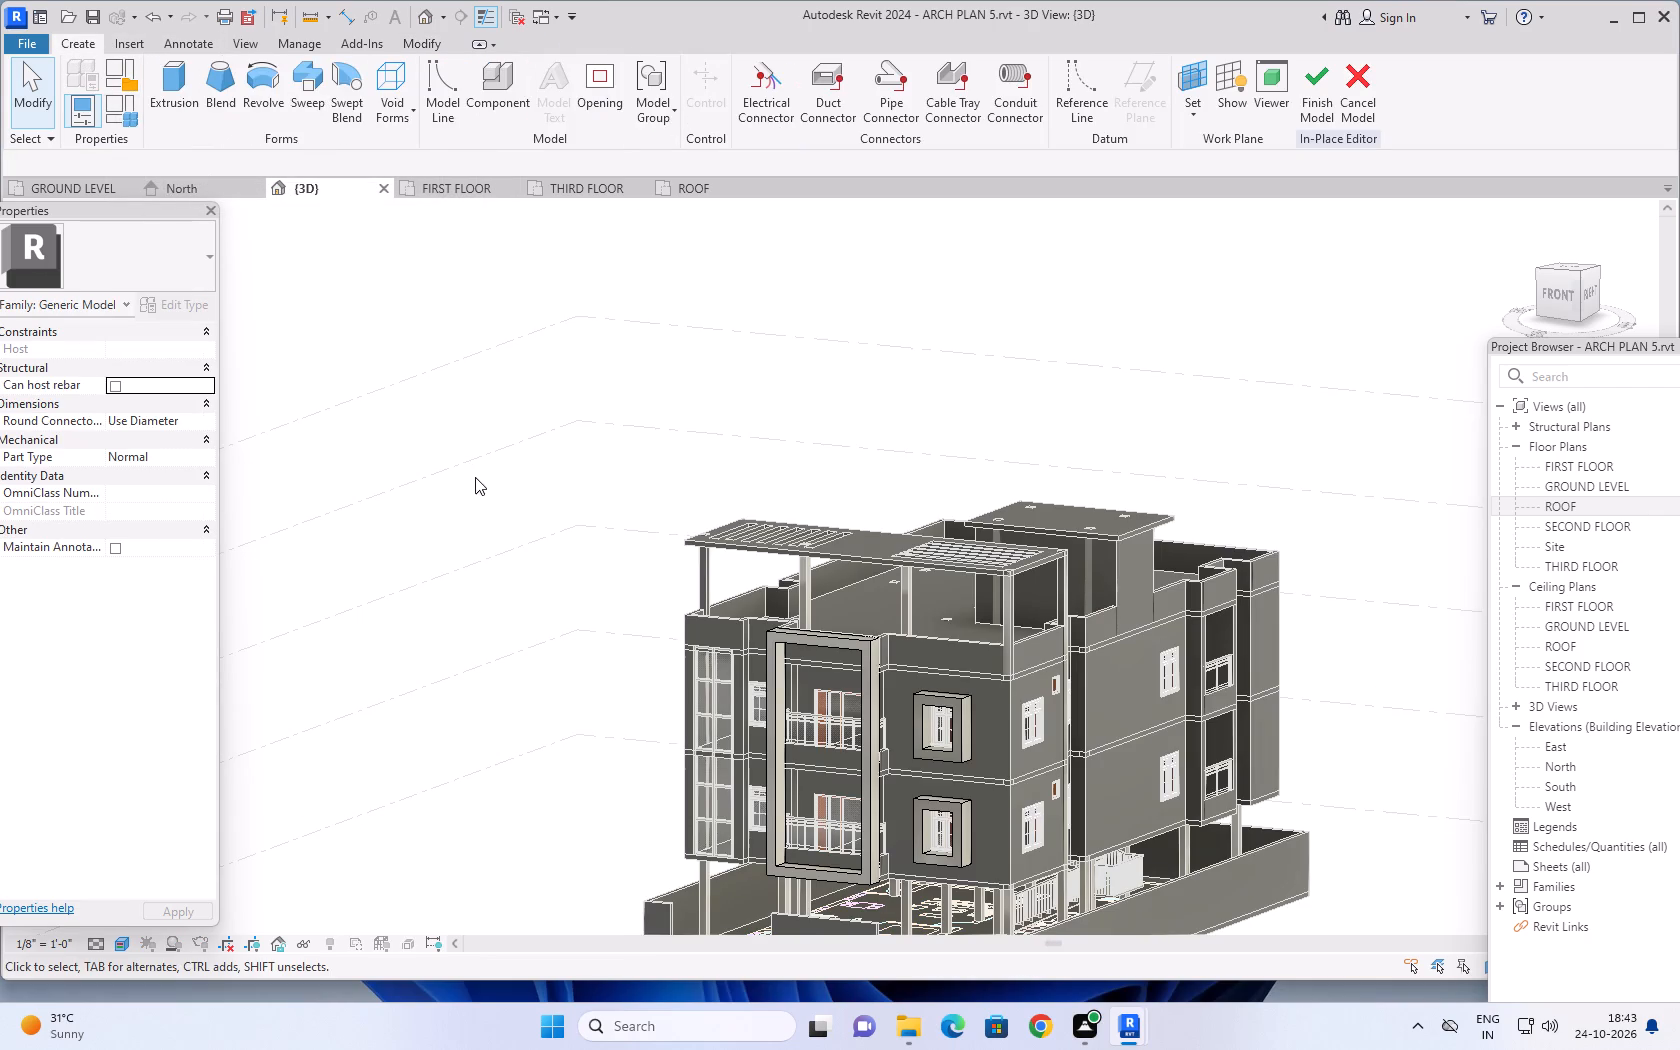
Start a solid extrusion and pick the gate-side end face of the short west piece of the front compound wall as work plane.
{"action": "left_click", "coordinate": [176, 79]}
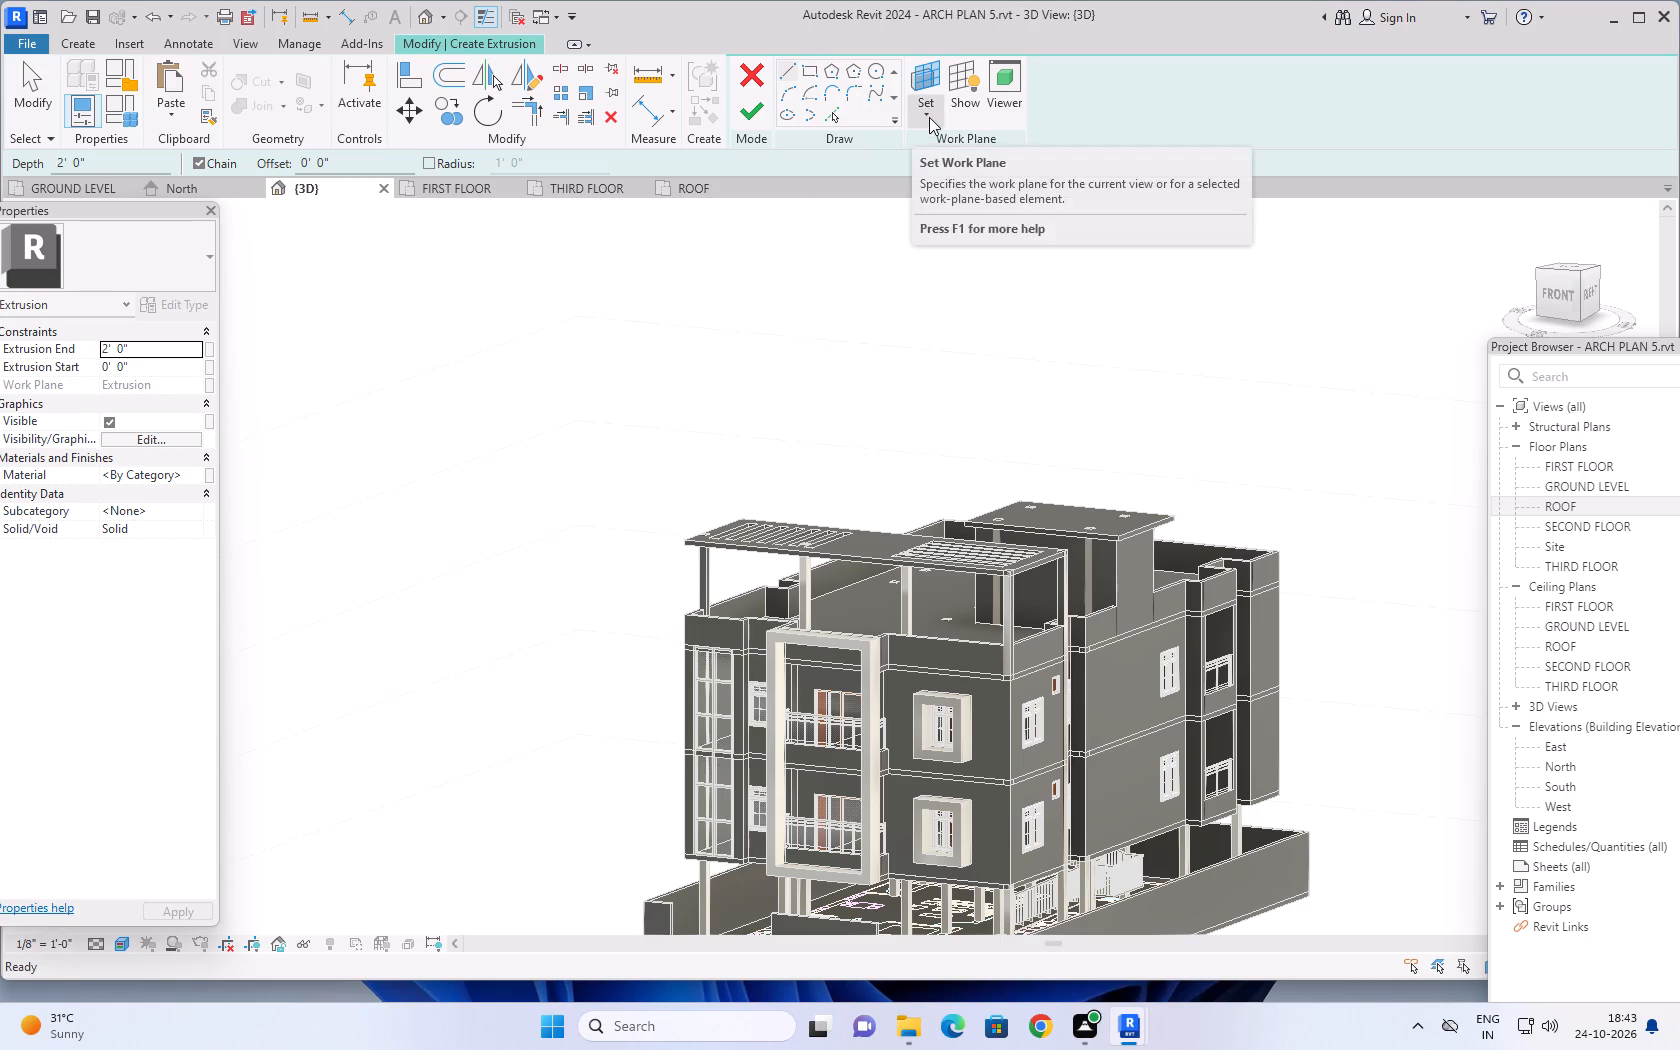
{"action": "left_click", "coordinate": [929, 117]}
{"action": "left_click", "coordinate": [956, 184]}
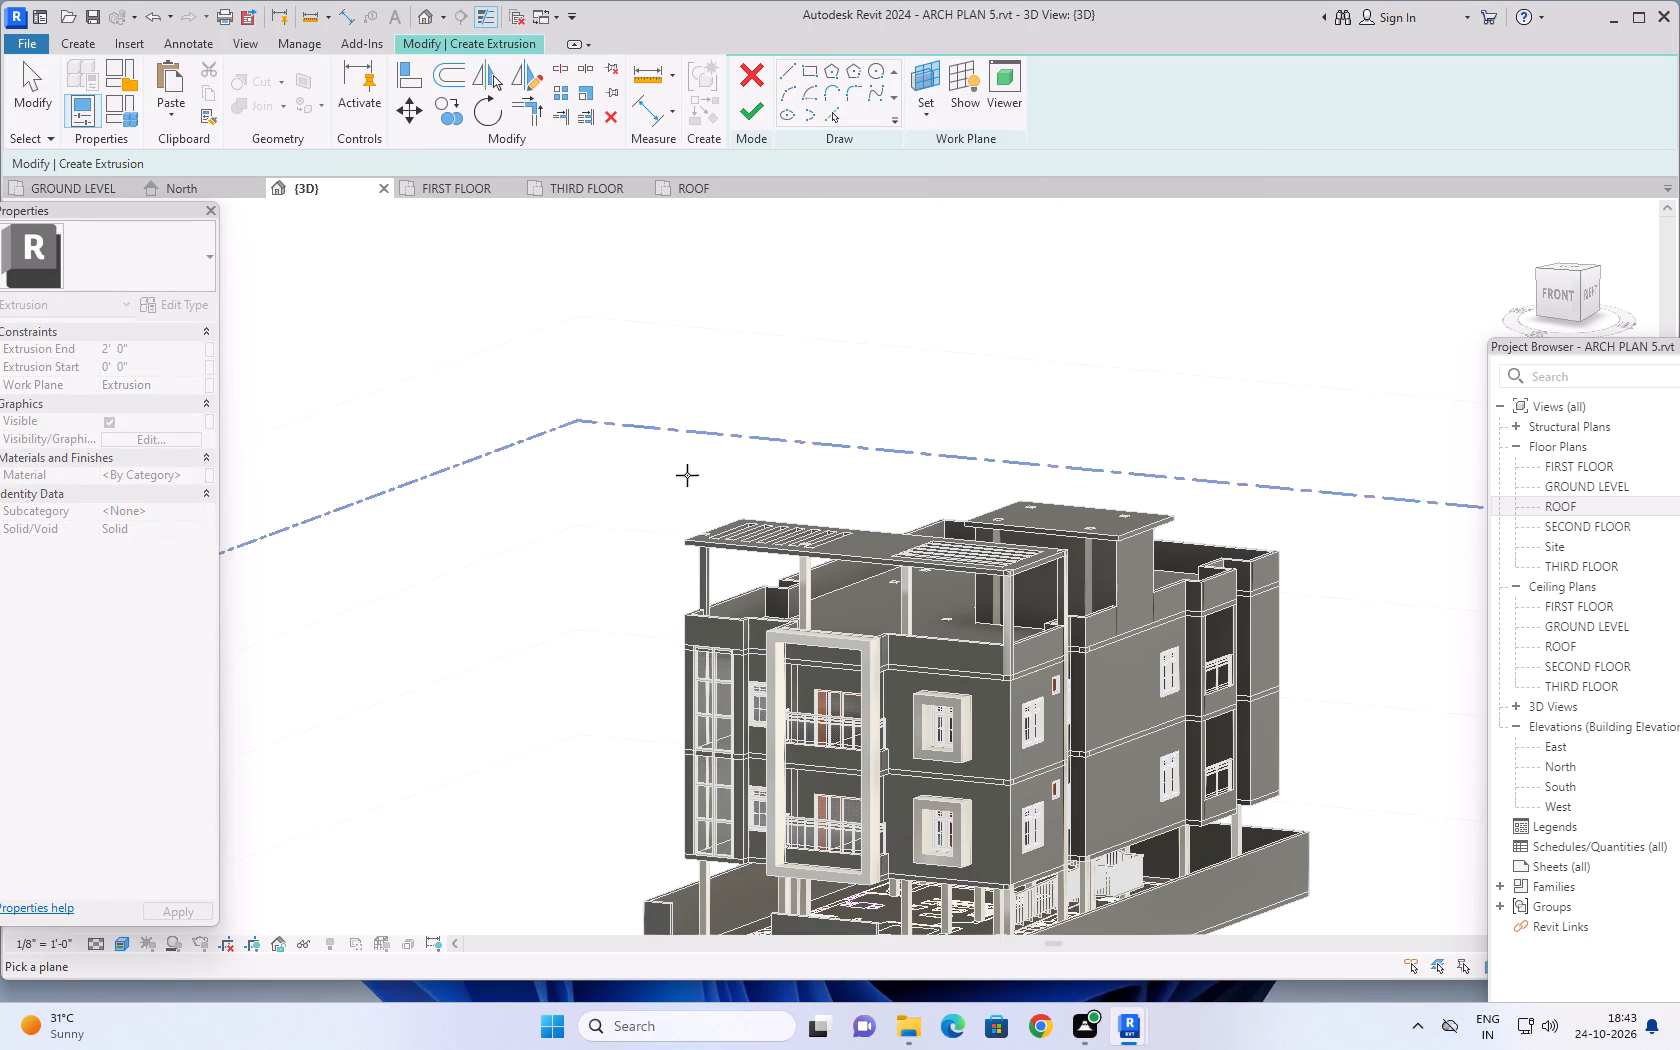
{"action": "middle_click_drag", "start_coordinate": [561, 570], "coordinate": [522, 449]}
{"action": "middle_click_drag", "start_coordinate": [549, 597], "coordinate": [546, 596]}
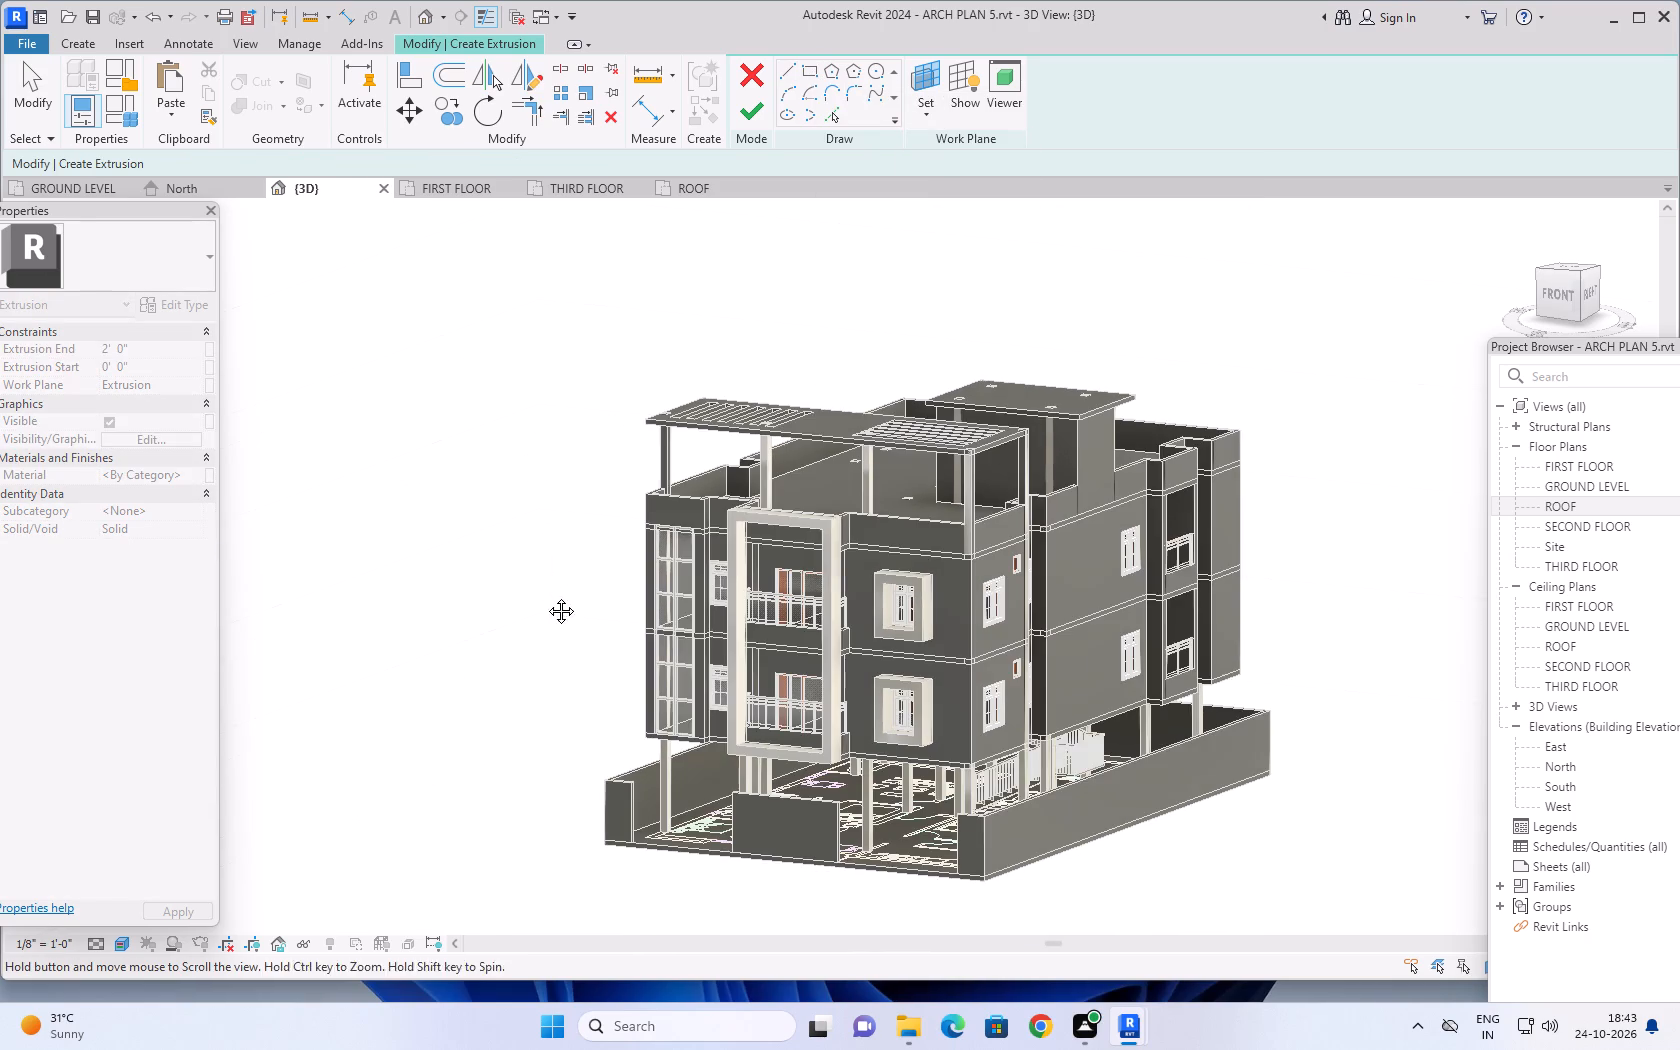
{"action": "middle_click_drag", "start_coordinate": [546, 596], "coordinate": [443, 584]}
{"action": "scroll", "coordinate": [577, 792], "scroll_direction": "up", "scroll_amount": 8}
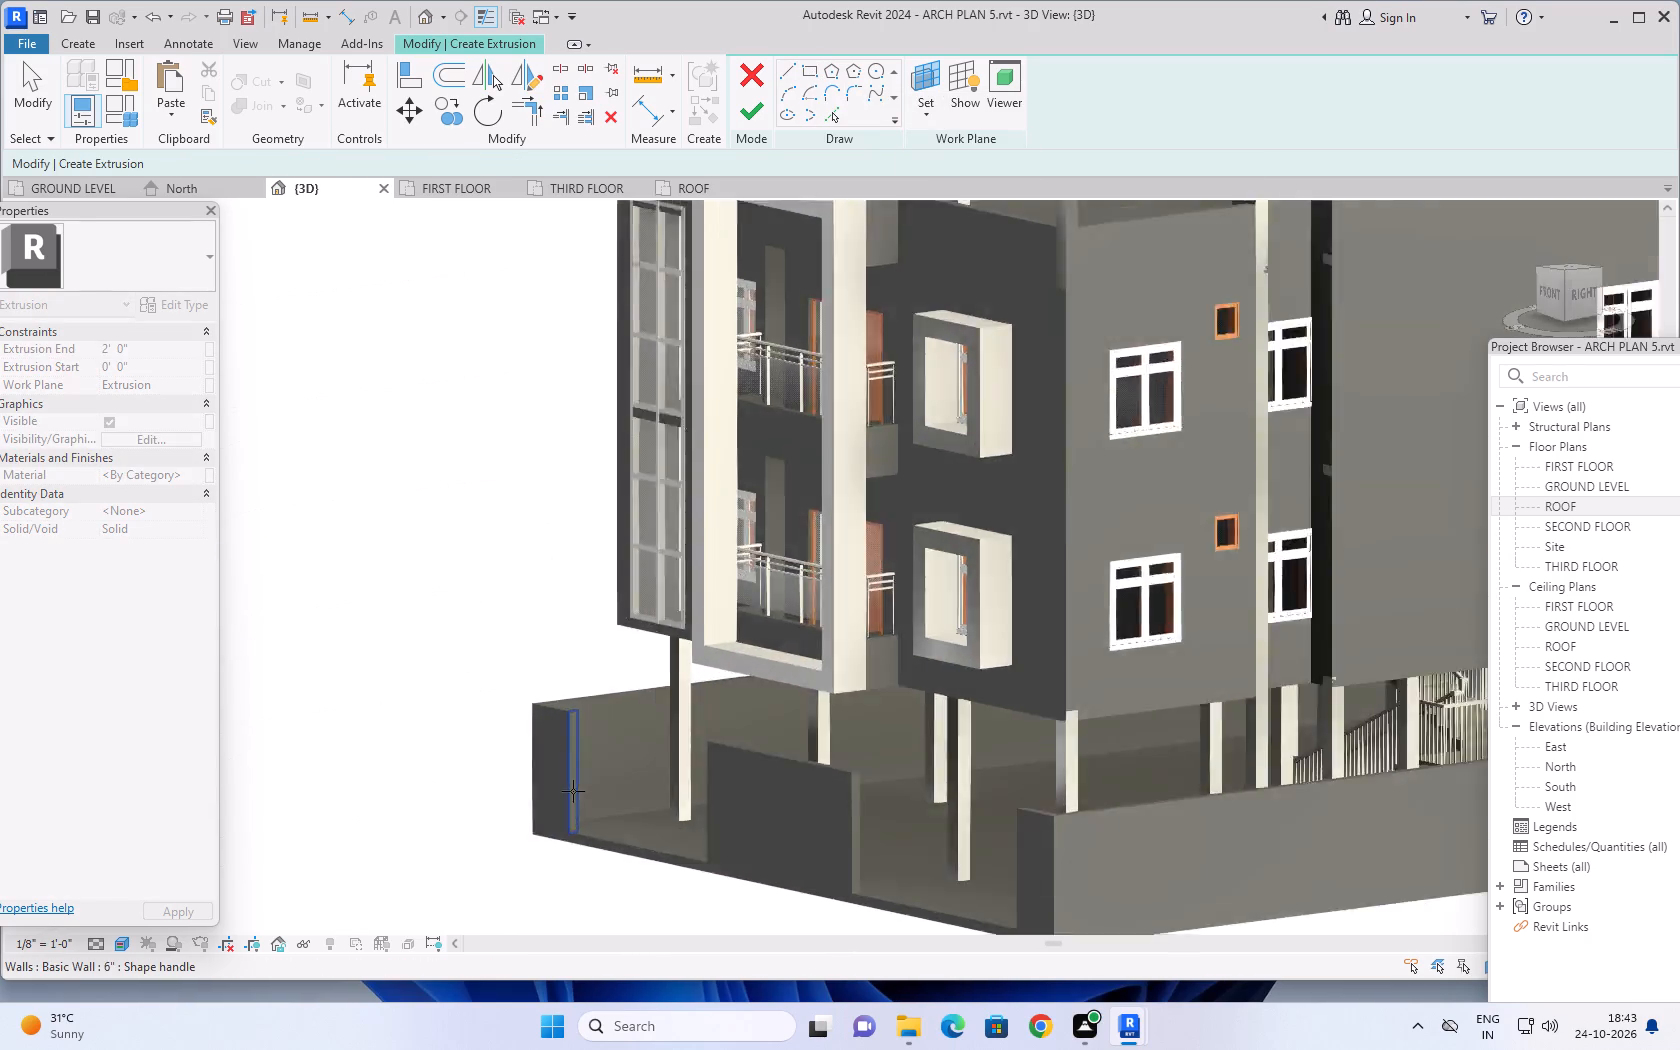
{"action": "scroll", "coordinate": [573, 791], "scroll_direction": "up", "scroll_amount": 7}
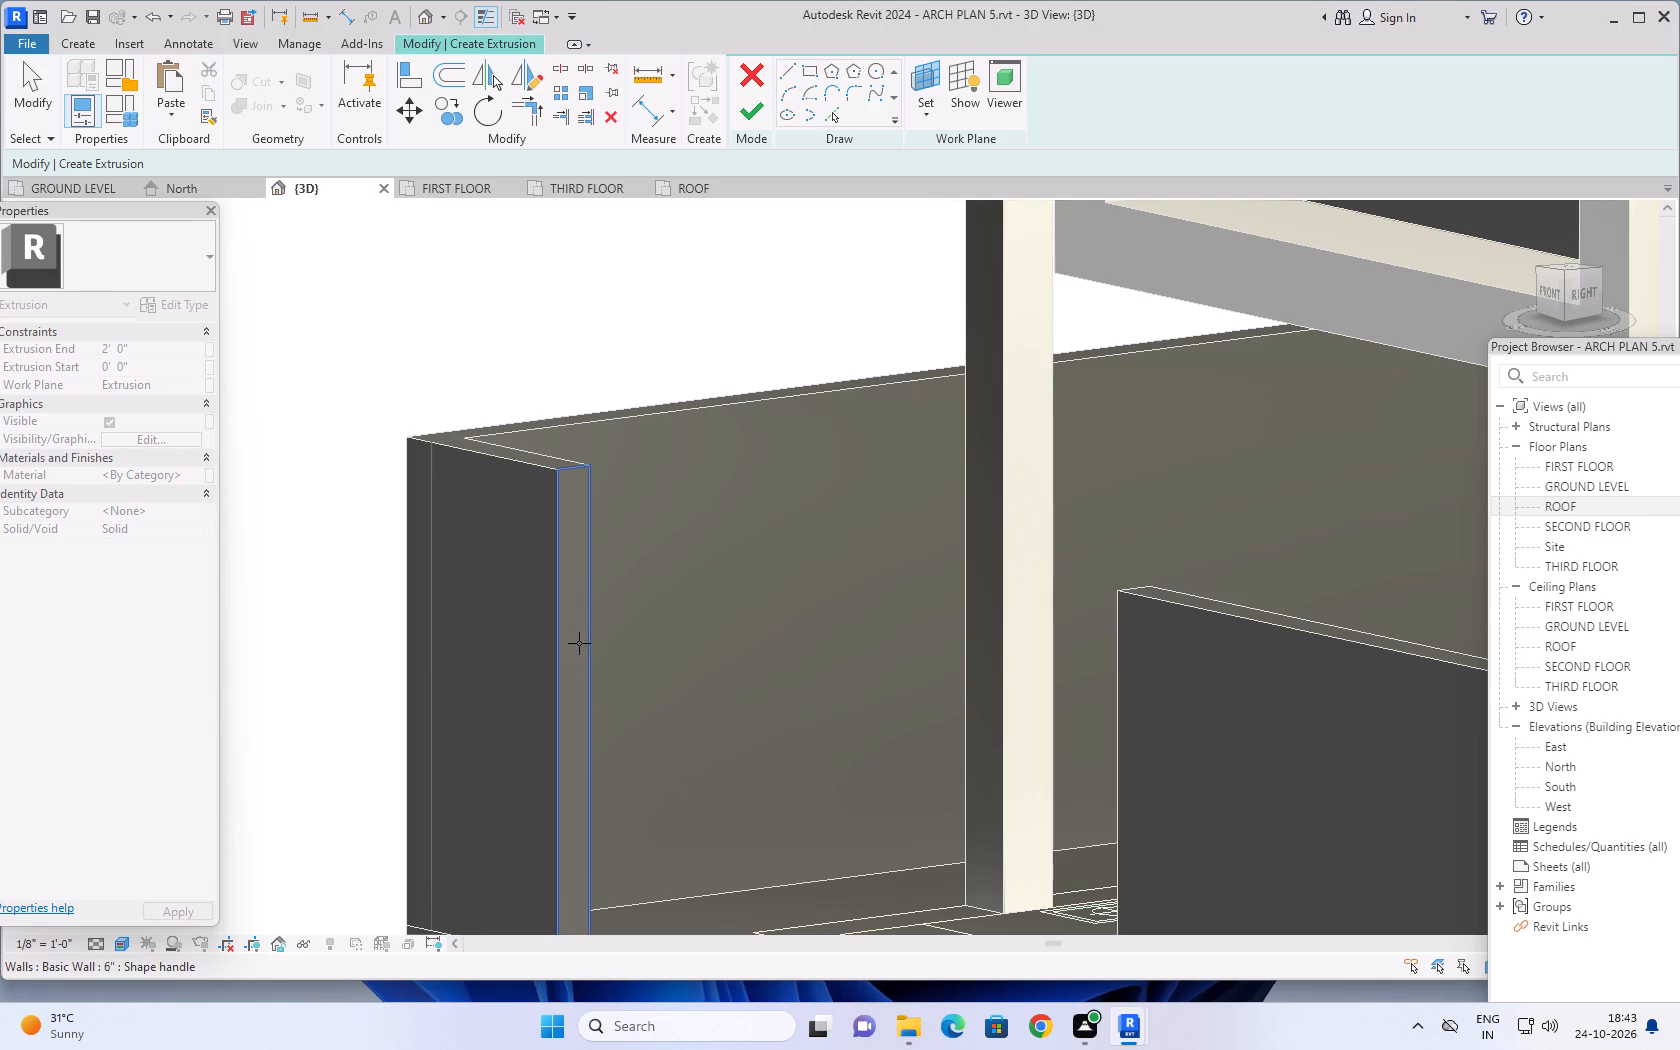
{"action": "left_click", "coordinate": [579, 633]}
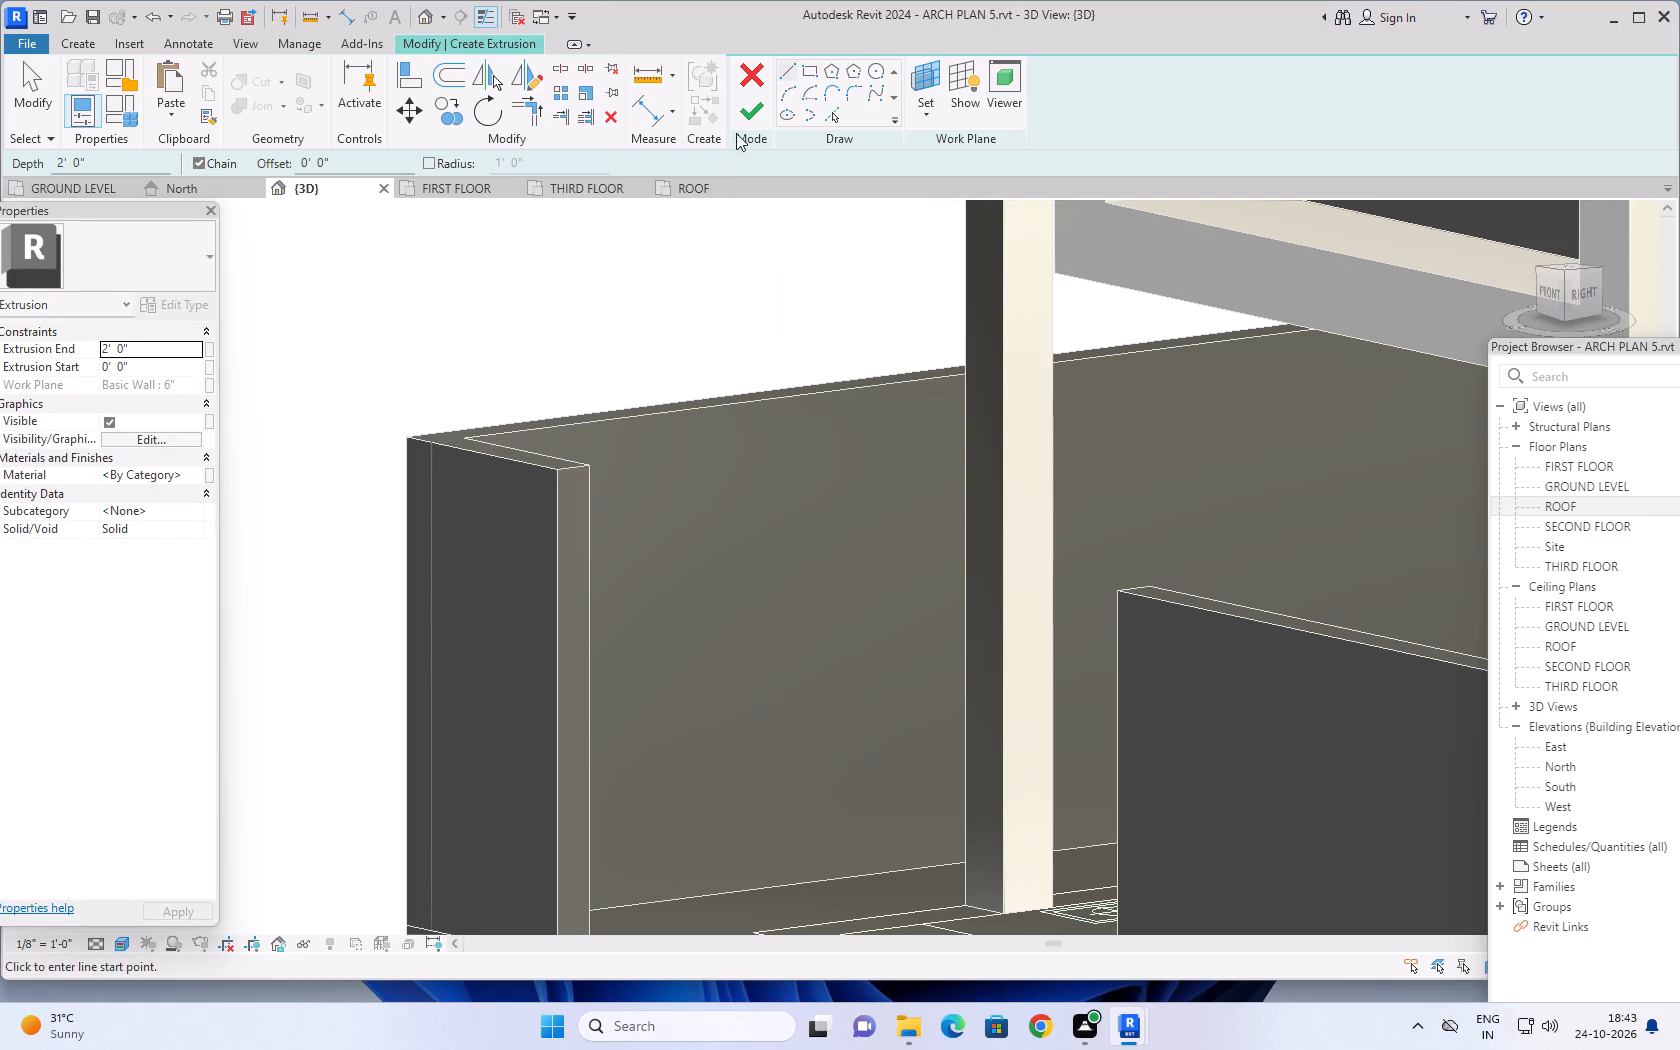
Sketch a rectangle over the wall's end face, from its top outer corner to its bottom inner corner.
{"action": "left_click", "coordinate": [813, 70]}
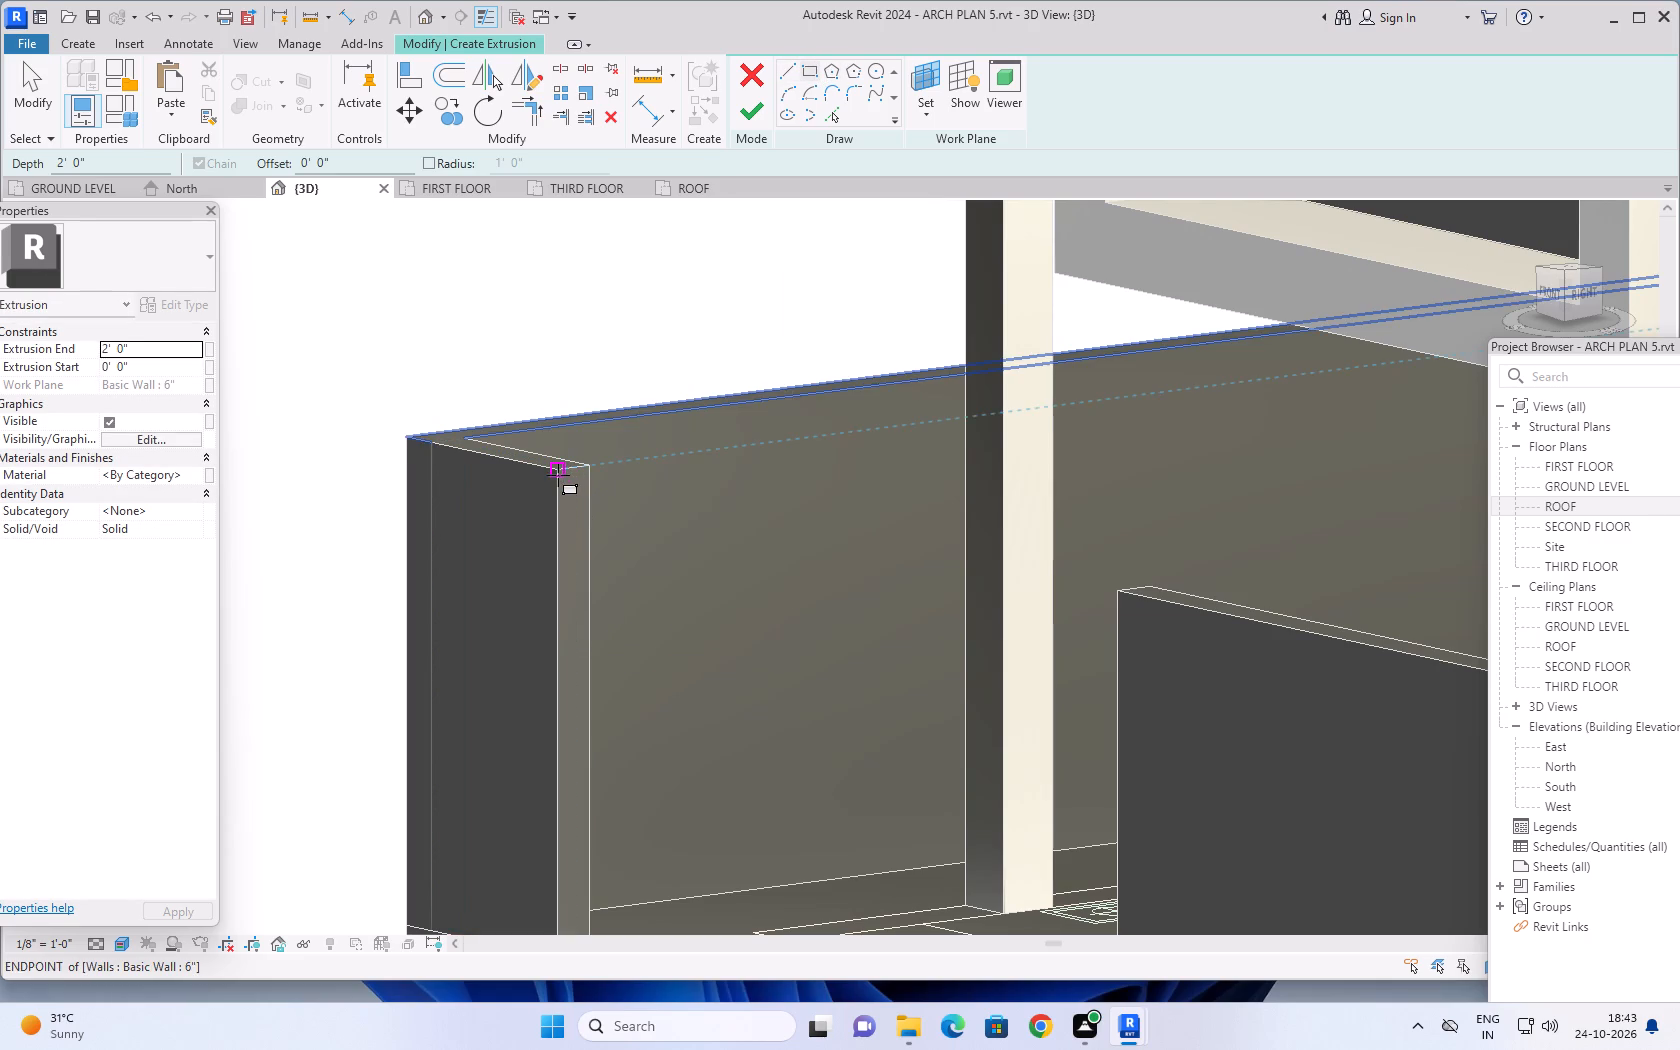
{"action": "left_click", "coordinate": [558, 475]}
{"action": "scroll", "coordinate": [594, 693], "scroll_direction": "down", "scroll_amount": 3}
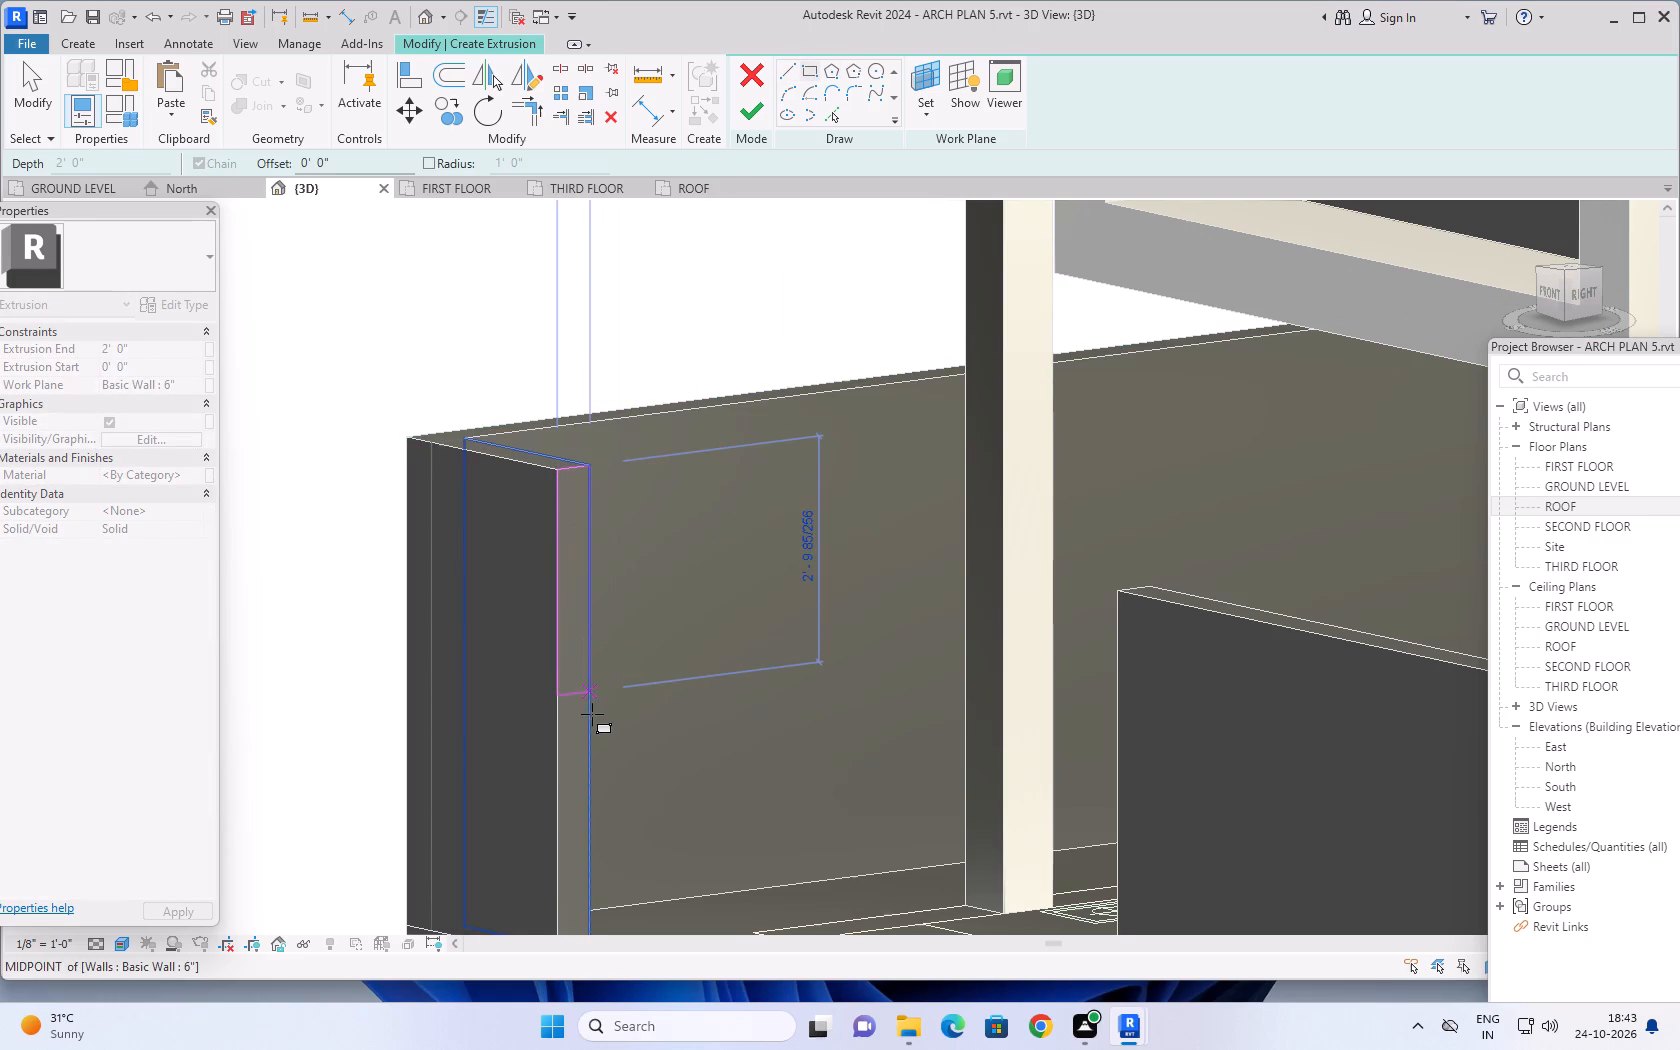
{"action": "middle_click_drag", "start_coordinate": [589, 712], "coordinate": [541, 474]}
{"action": "scroll", "coordinate": [549, 594], "scroll_direction": "up", "scroll_amount": 6}
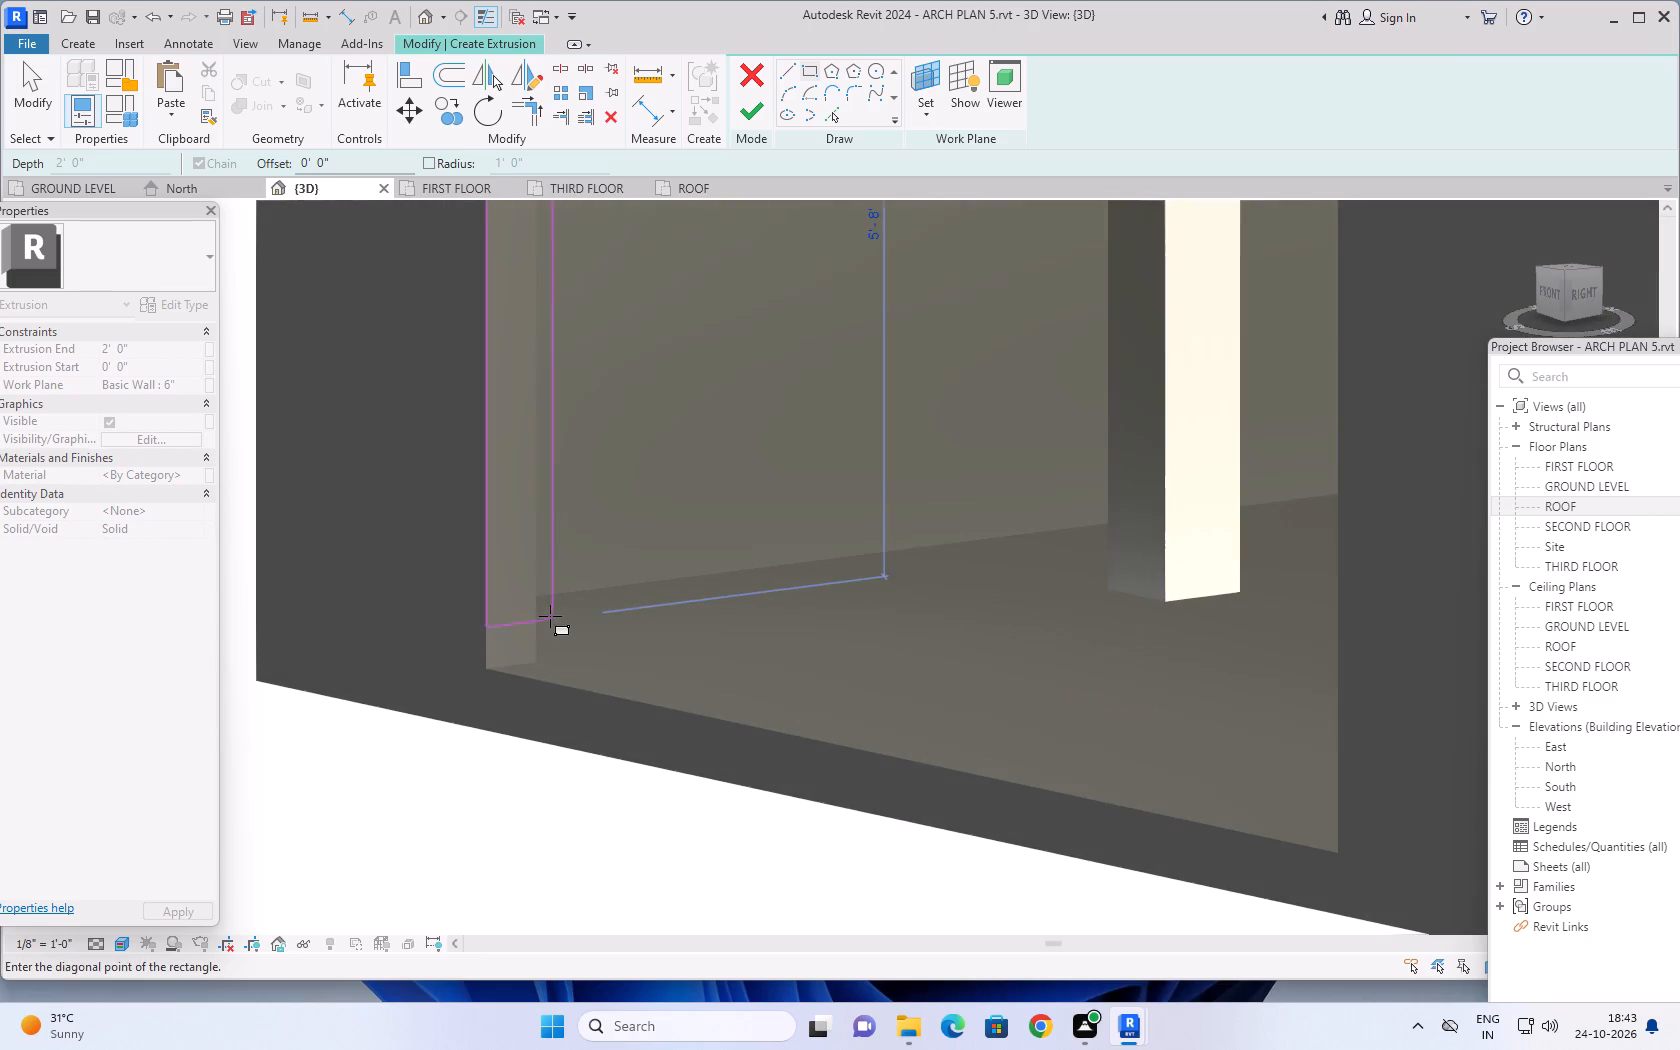
{"action": "left_click", "coordinate": [541, 659]}
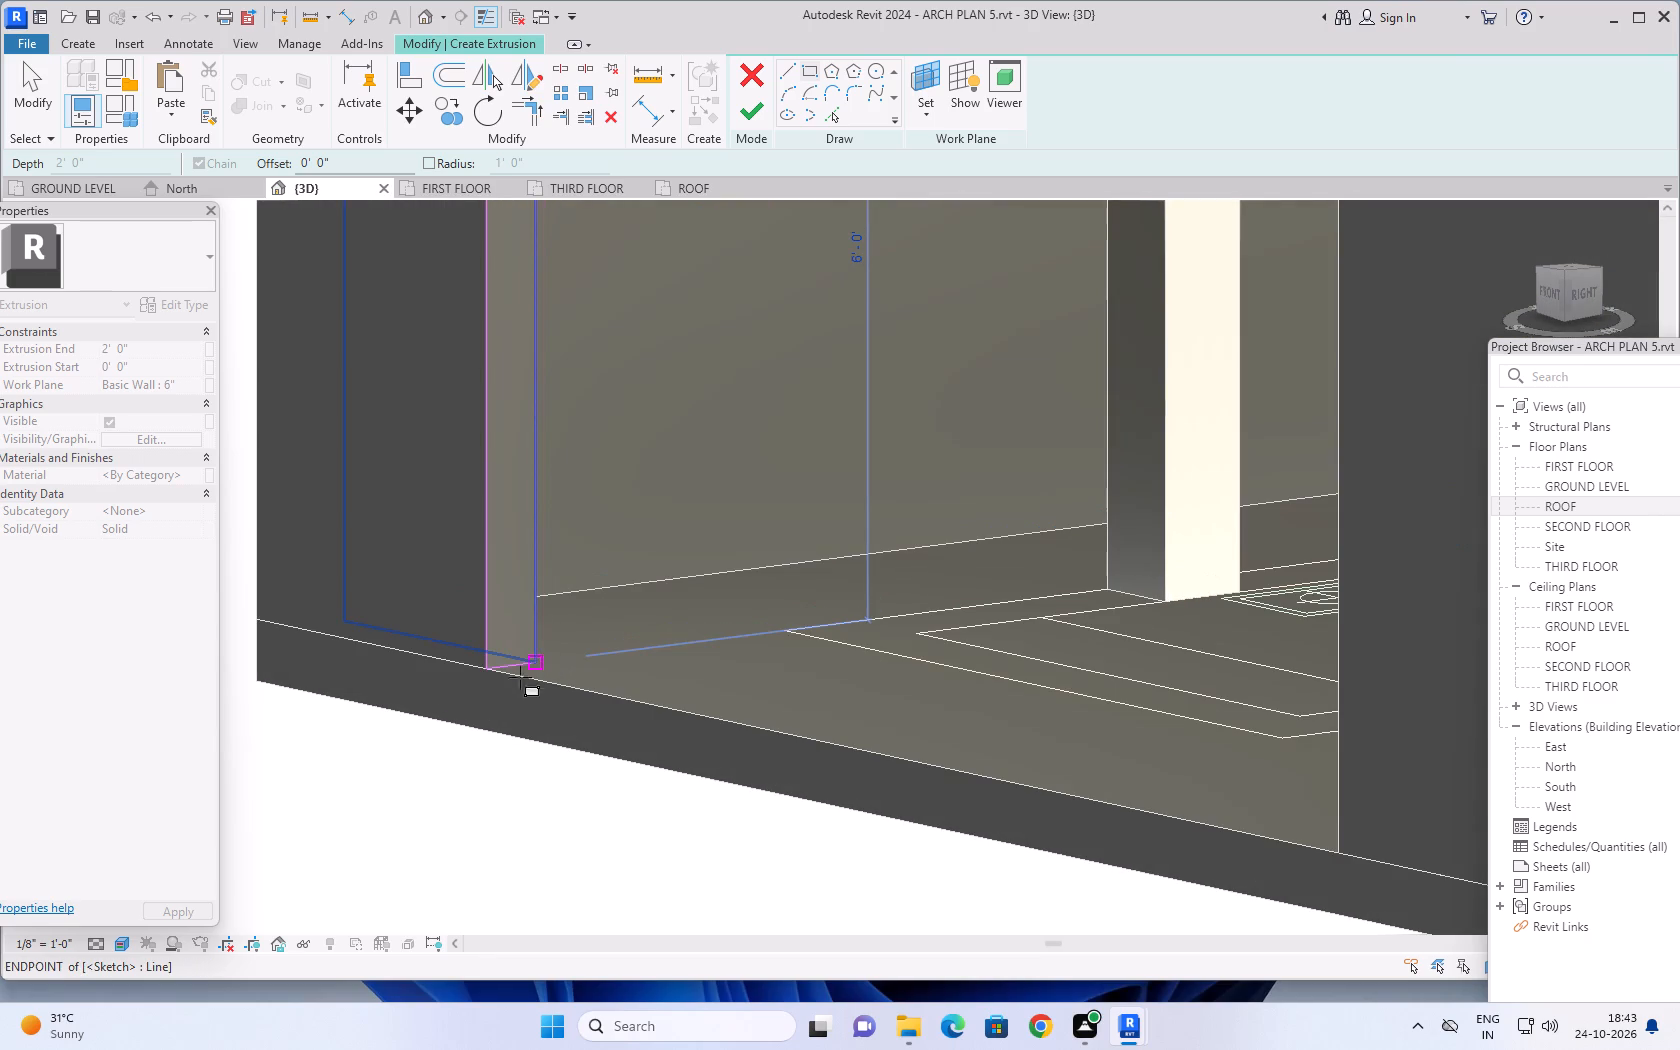
Set the extrusion end to 10.5' and finish the extrusion across the west opening of the front compound wall.
{"action": "scroll", "coordinate": [460, 714], "scroll_direction": "down", "scroll_amount": 1}
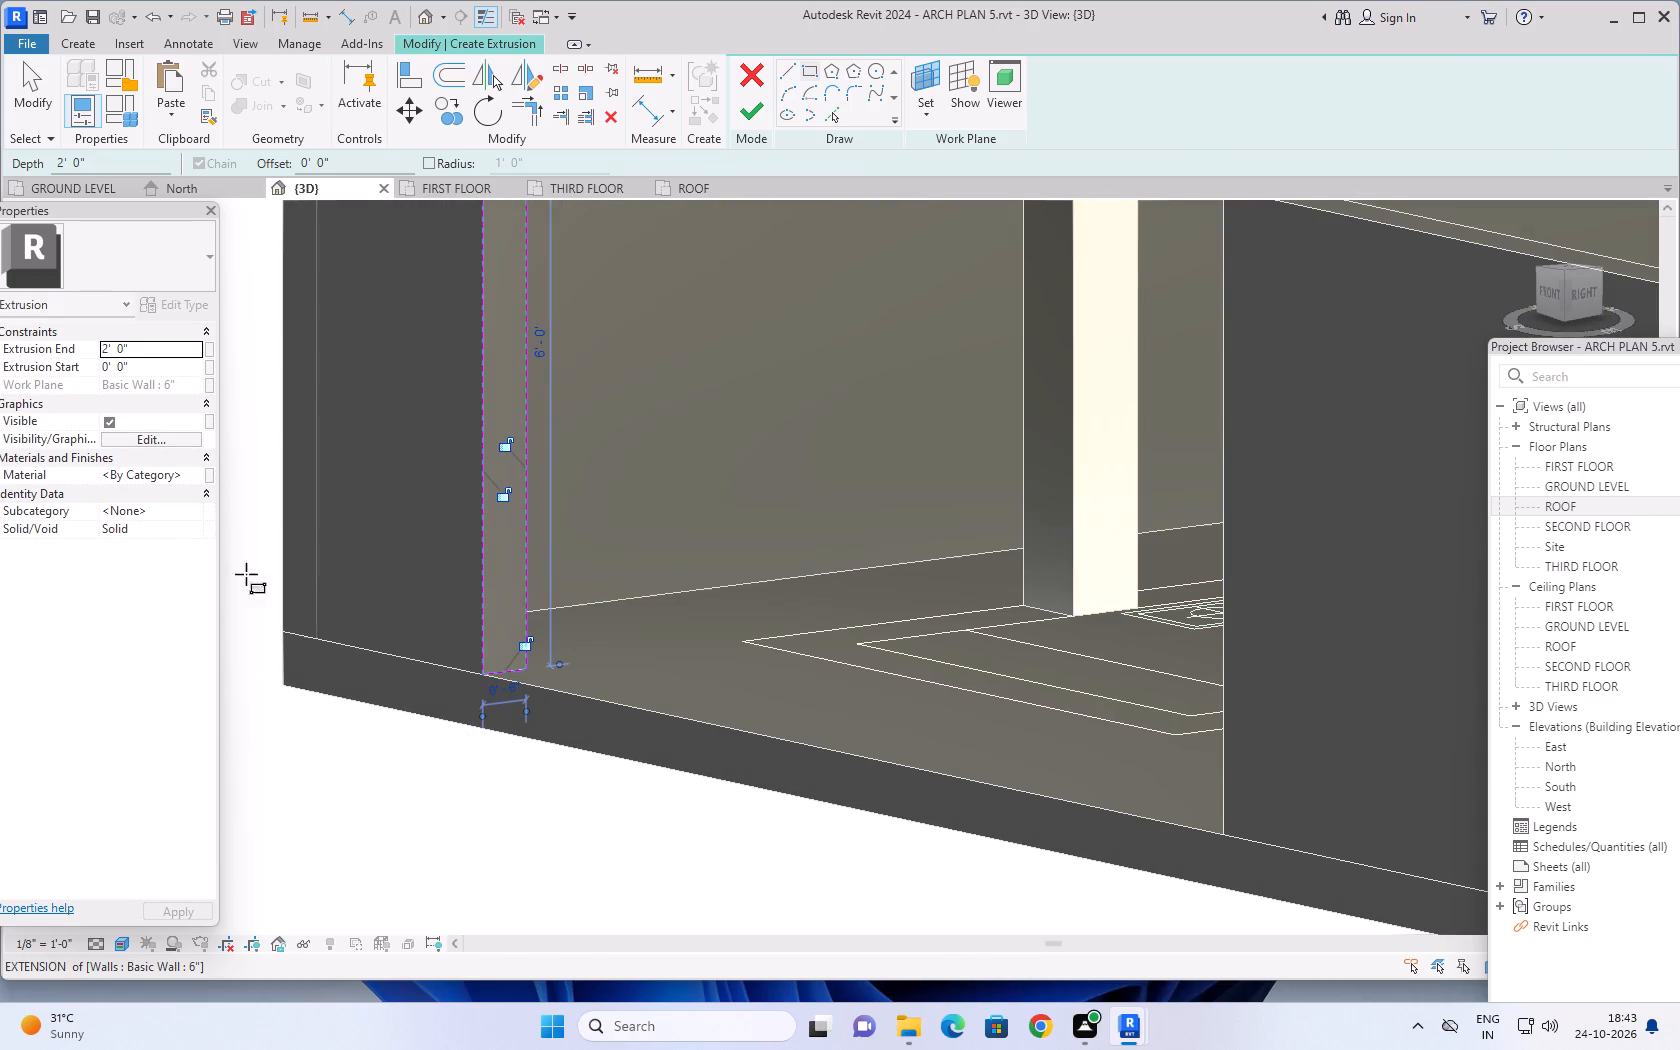
{"action": "left_click", "coordinate": [159, 351]}
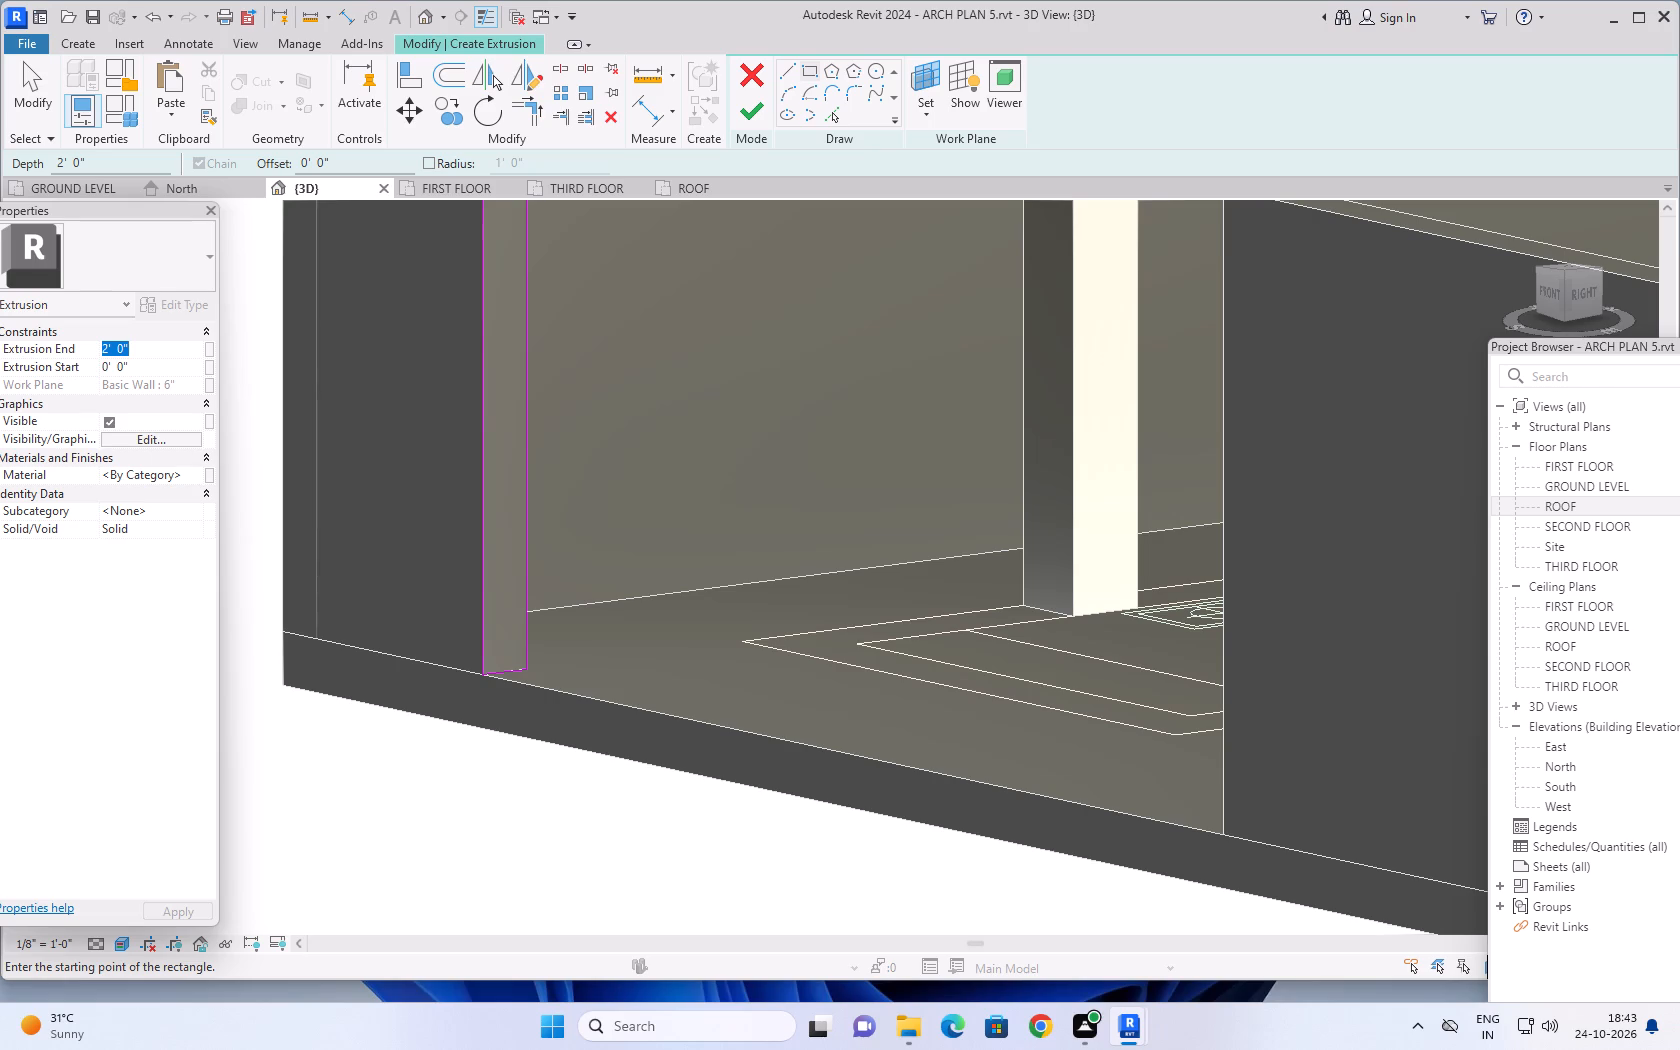
{"action": "type", "text": "10.5'"}
{"action": "key", "text": "Return"}
{"action": "scroll", "coordinate": [572, 824], "scroll_direction": "down", "scroll_amount": 3}
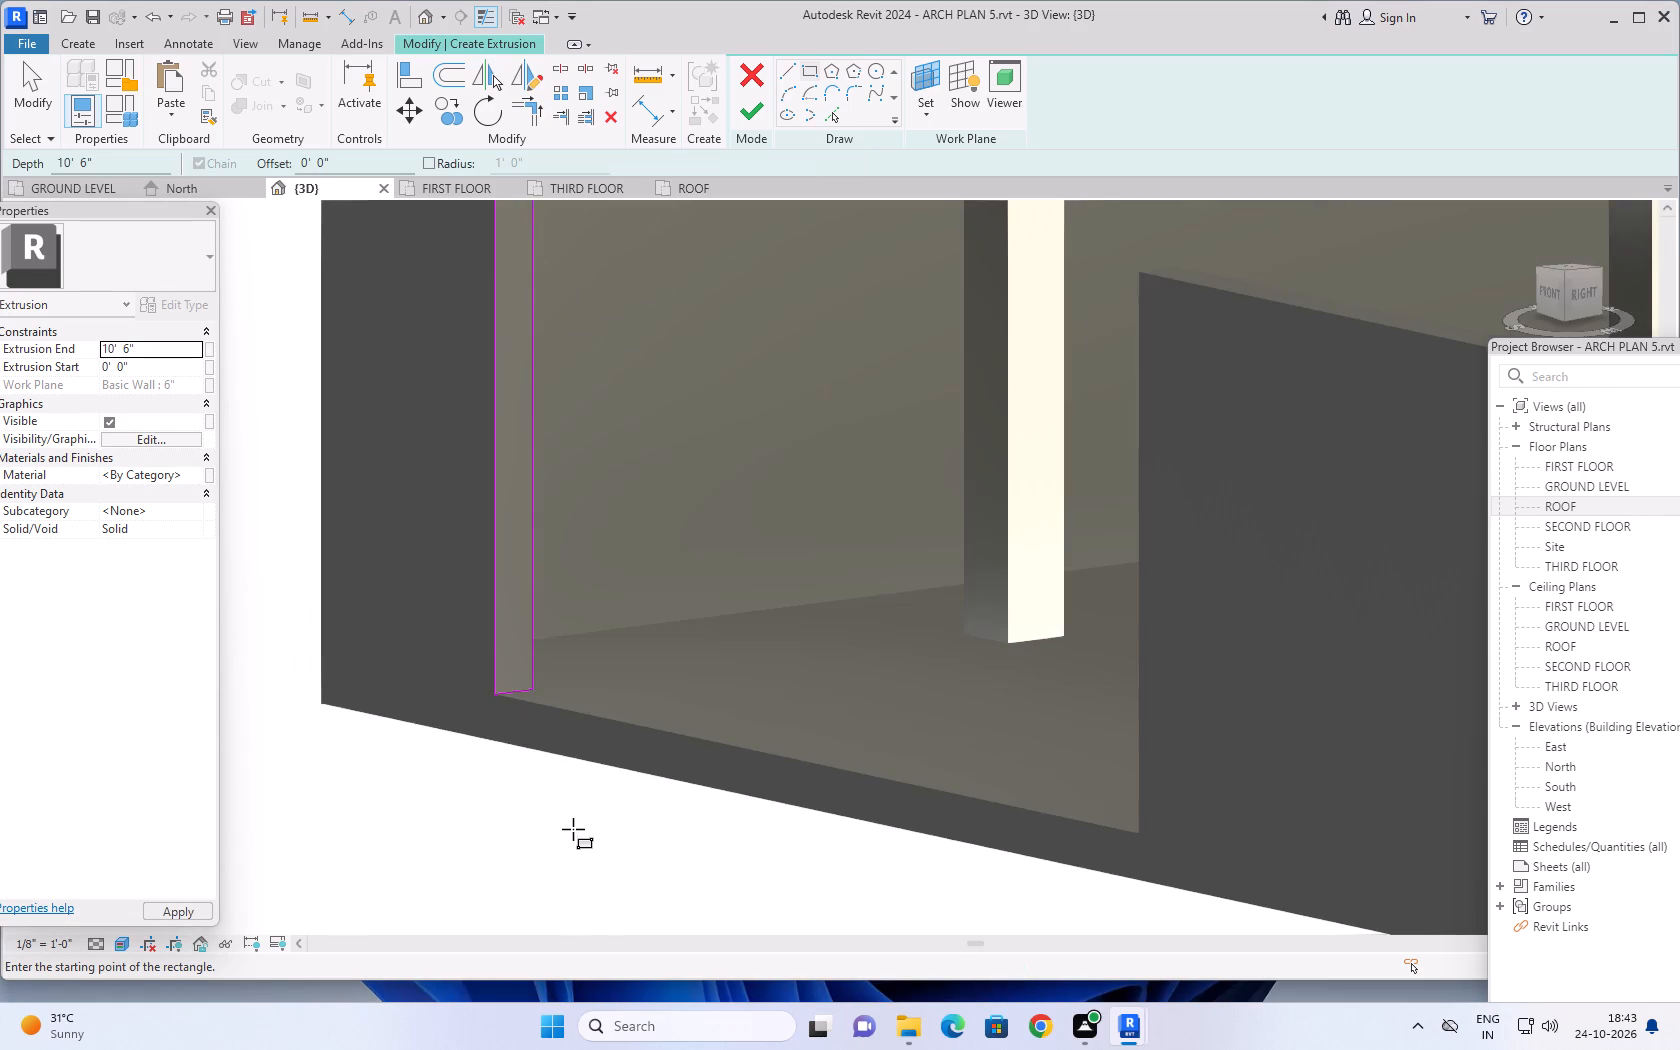
{"action": "middle_click_drag", "start_coordinate": [573, 829], "coordinate": [838, 878], "text": "shift"}
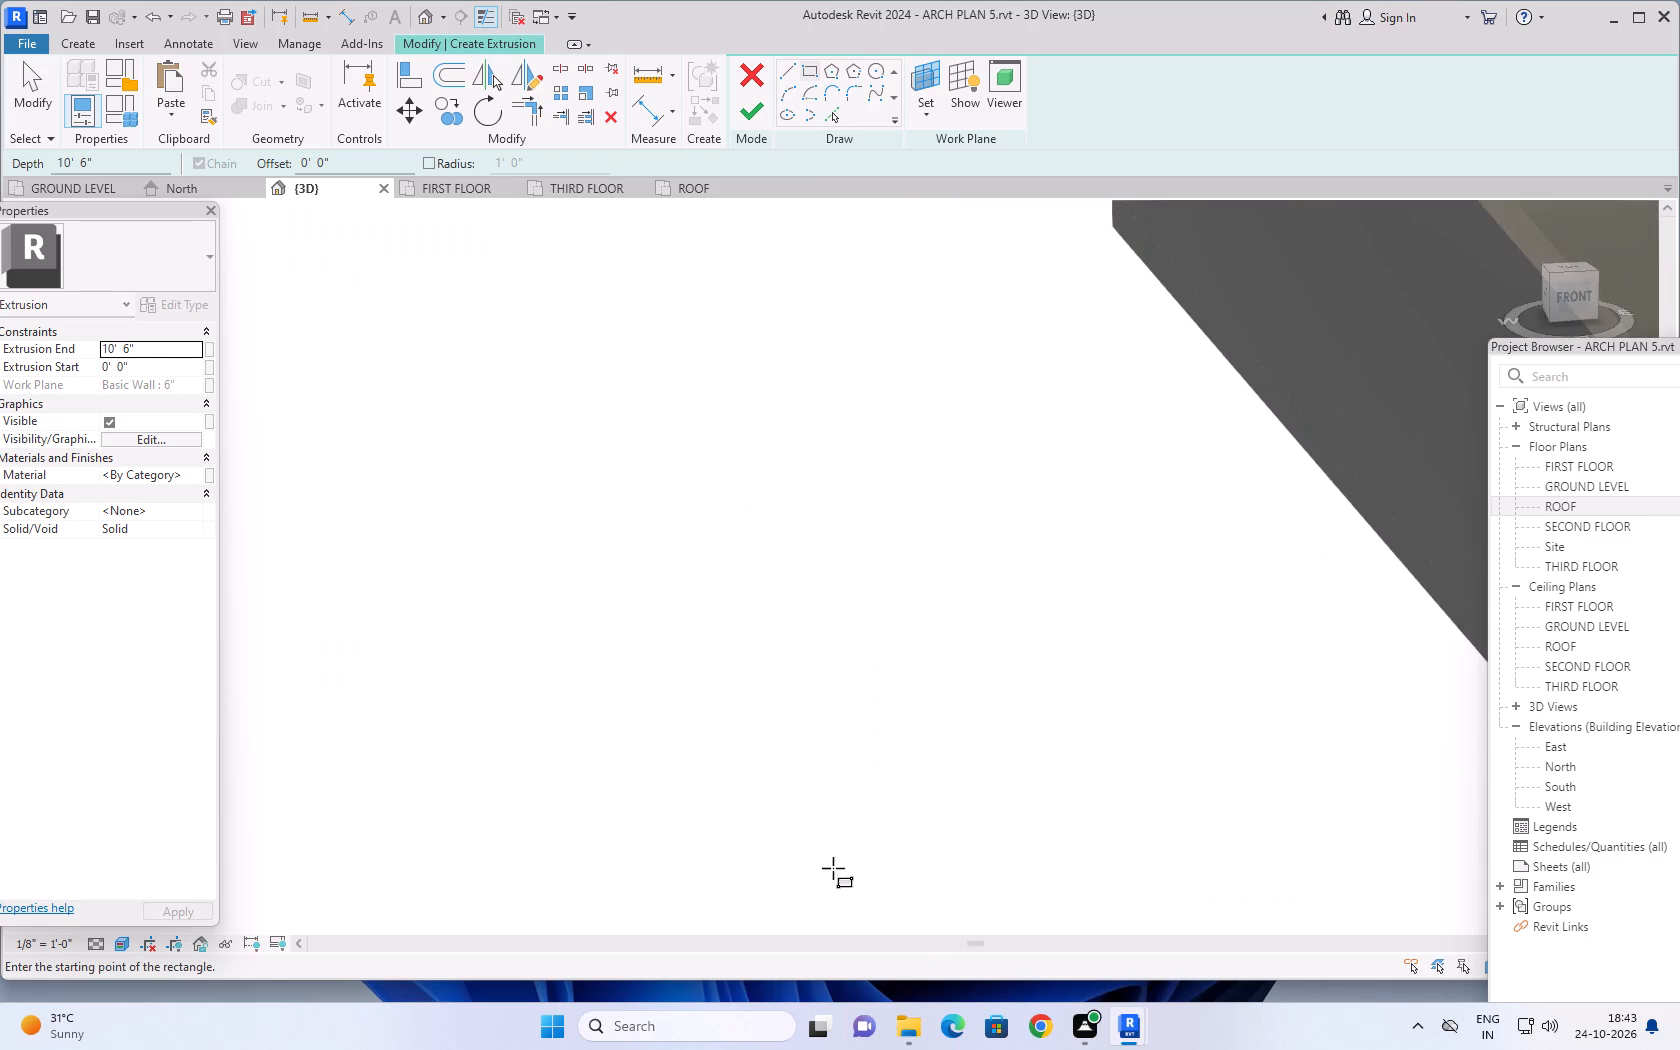
{"action": "scroll", "coordinate": [859, 753], "scroll_direction": "down", "scroll_amount": 3}
{"action": "middle_click_drag", "start_coordinate": [913, 736], "coordinate": [533, 554]}
{"action": "scroll", "coordinate": [581, 611], "scroll_direction": "down", "scroll_amount": 3}
{"action": "middle_click_drag", "start_coordinate": [680, 676], "coordinate": [421, 589]}
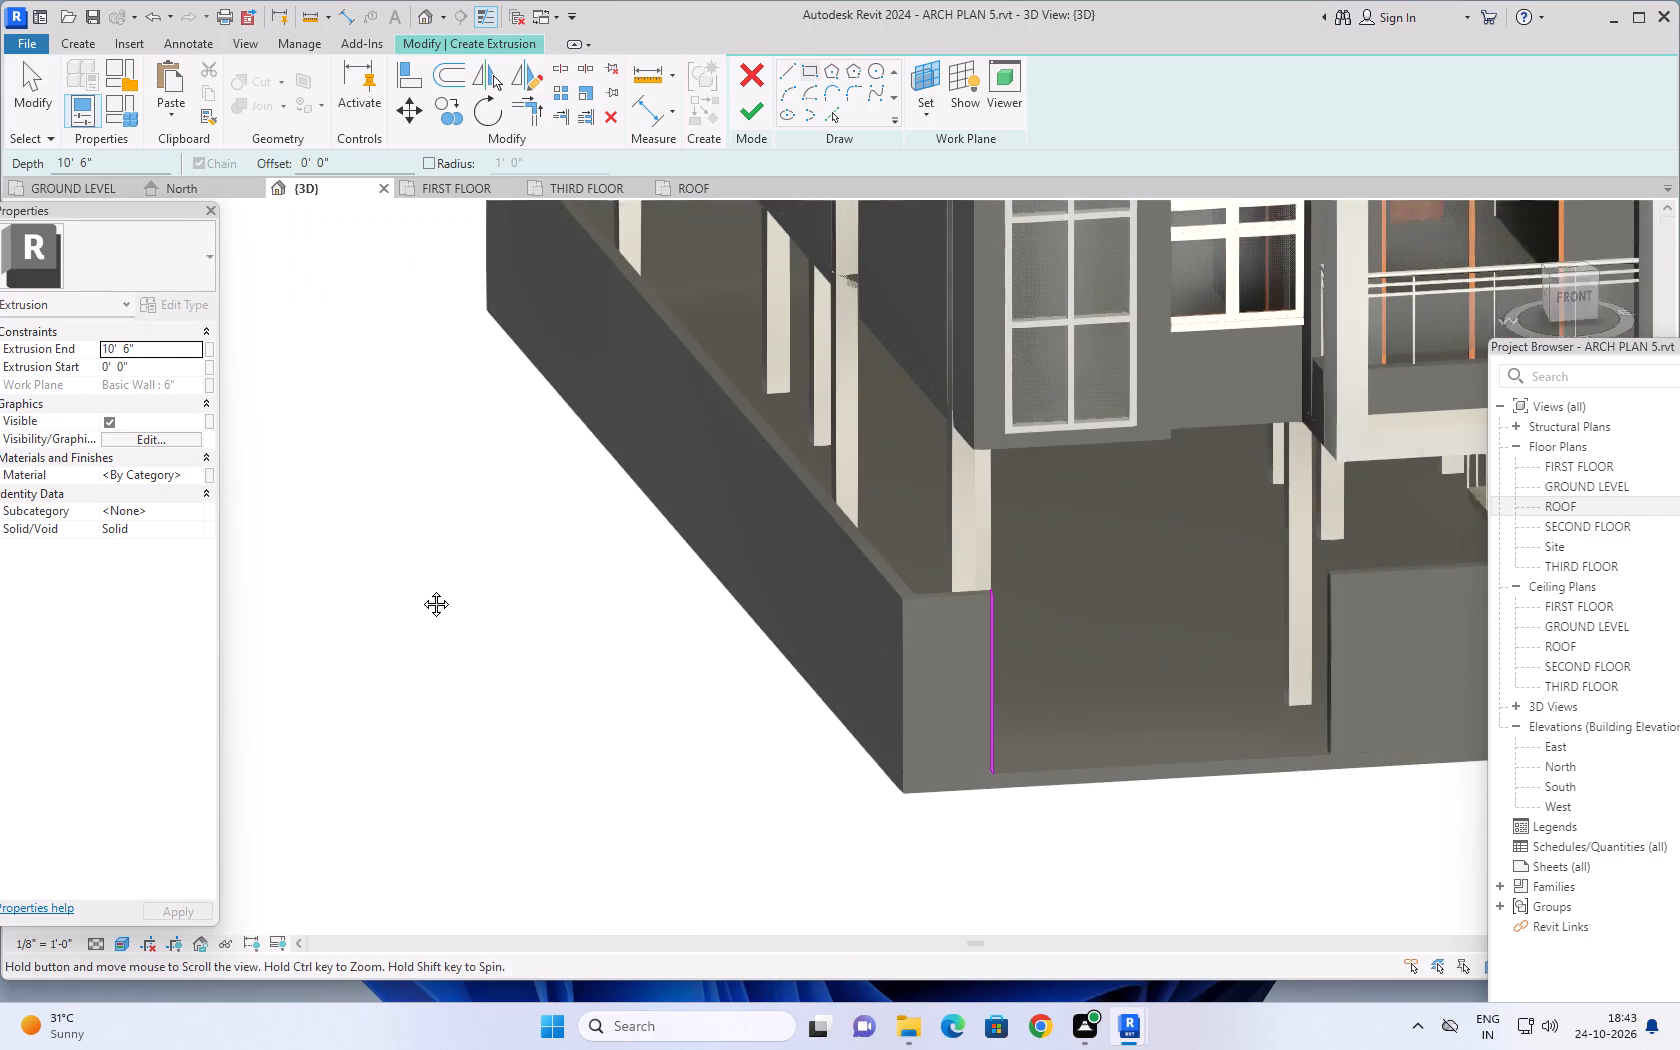
{"action": "middle_click_drag", "start_coordinate": [421, 589], "coordinate": [353, 562]}
{"action": "left_click", "coordinate": [755, 111]}
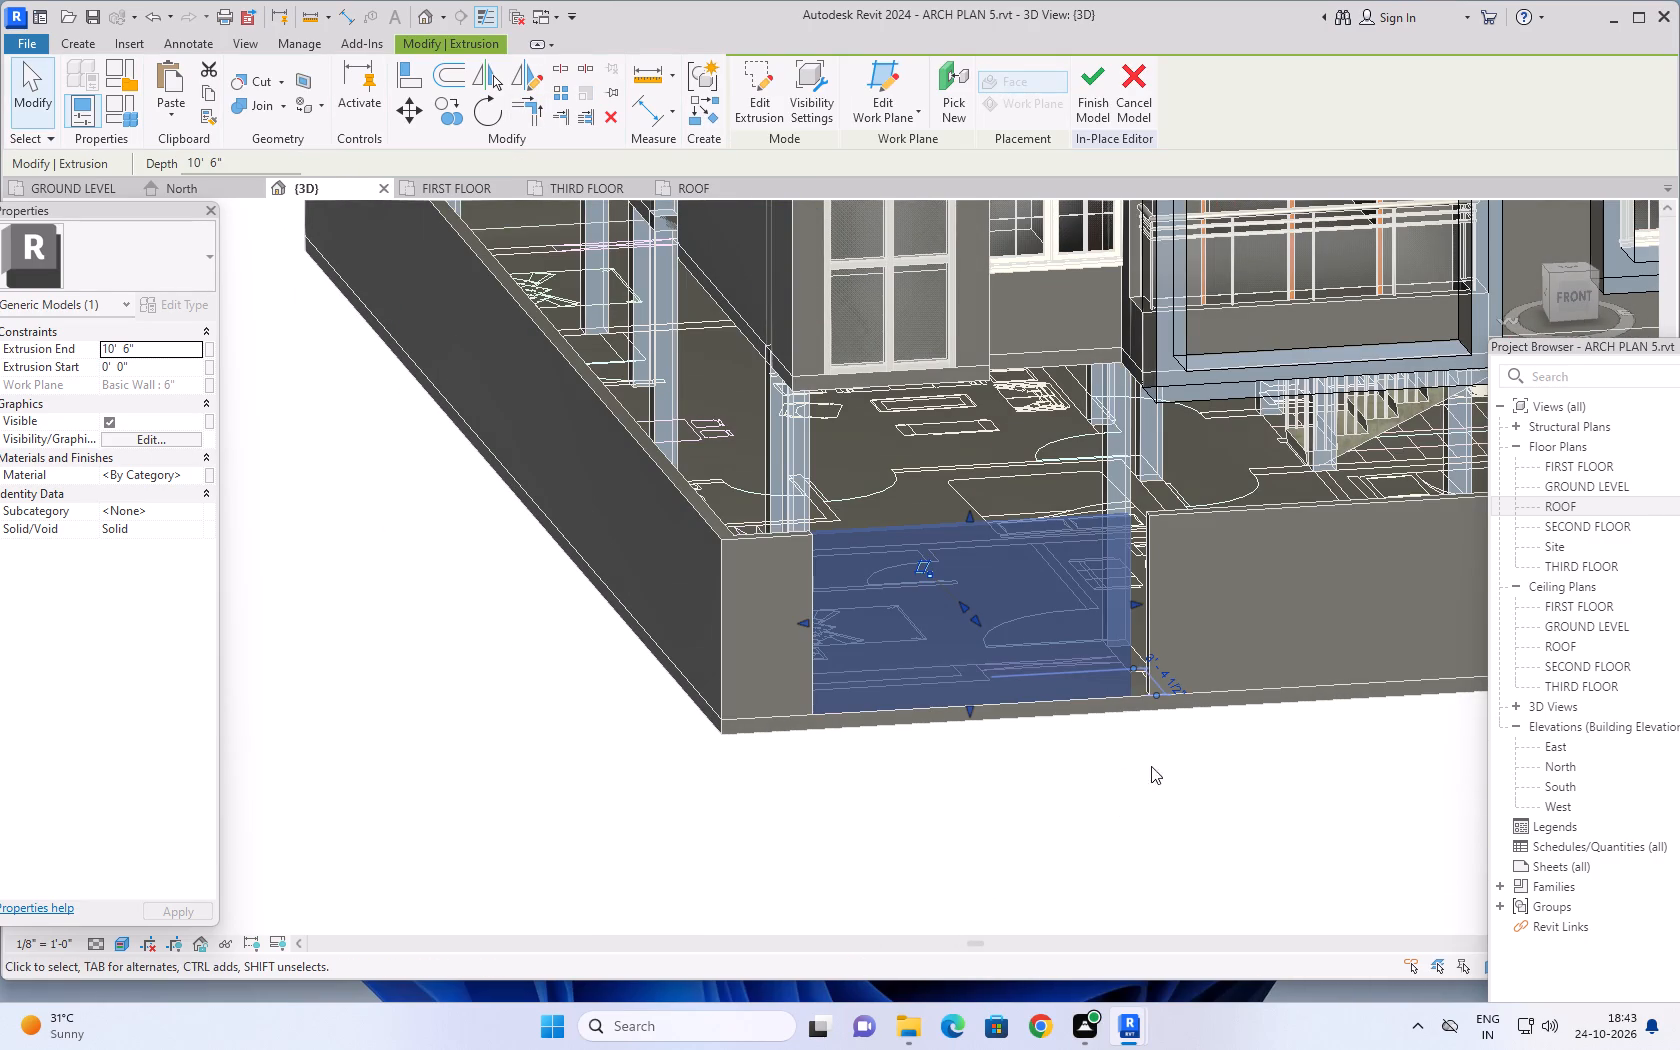
Align the free end of the gate extrusion with the facing end of the middle front compound wall.
{"action": "middle_click_drag", "start_coordinate": [1166, 747], "coordinate": [1077, 876]}
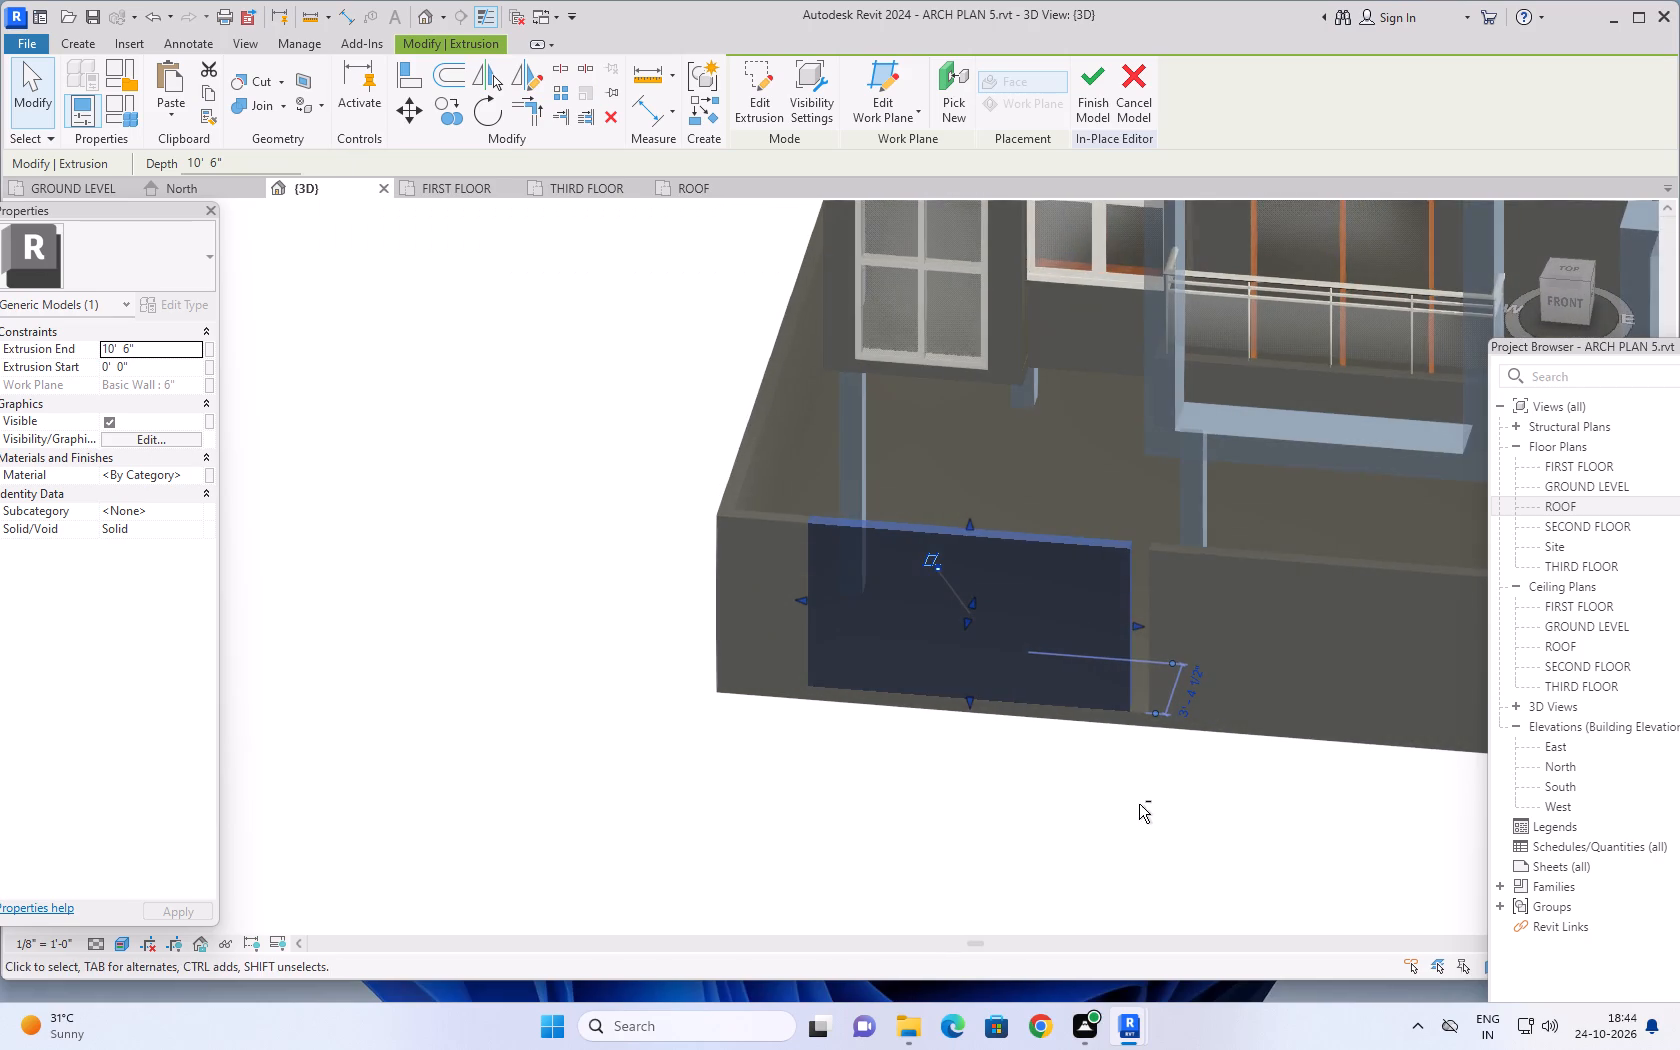
{"action": "middle_click_drag", "start_coordinate": [1139, 804], "coordinate": [1090, 870]}
{"action": "middle_click_drag", "start_coordinate": [1120, 838], "coordinate": [1087, 878]}
{"action": "scroll", "coordinate": [1061, 714], "scroll_direction": "up", "scroll_amount": 5}
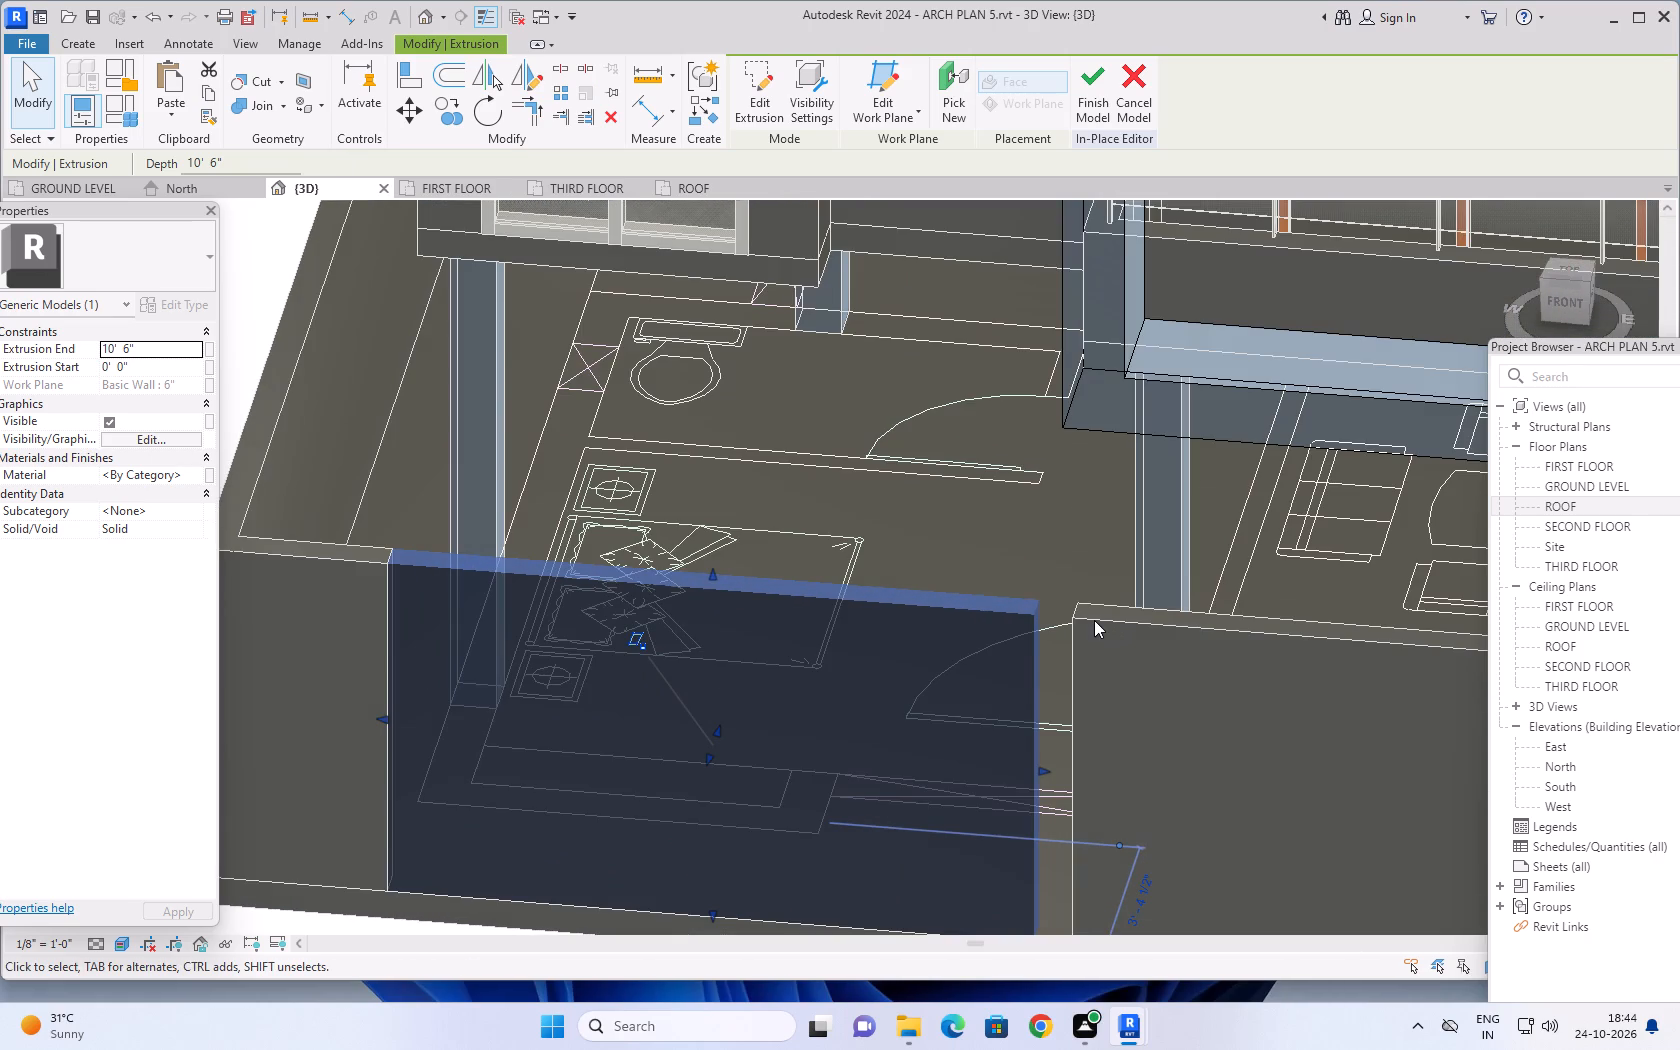
{"action": "middle_click_drag", "start_coordinate": [1052, 672], "coordinate": [1248, 672], "text": "shift"}
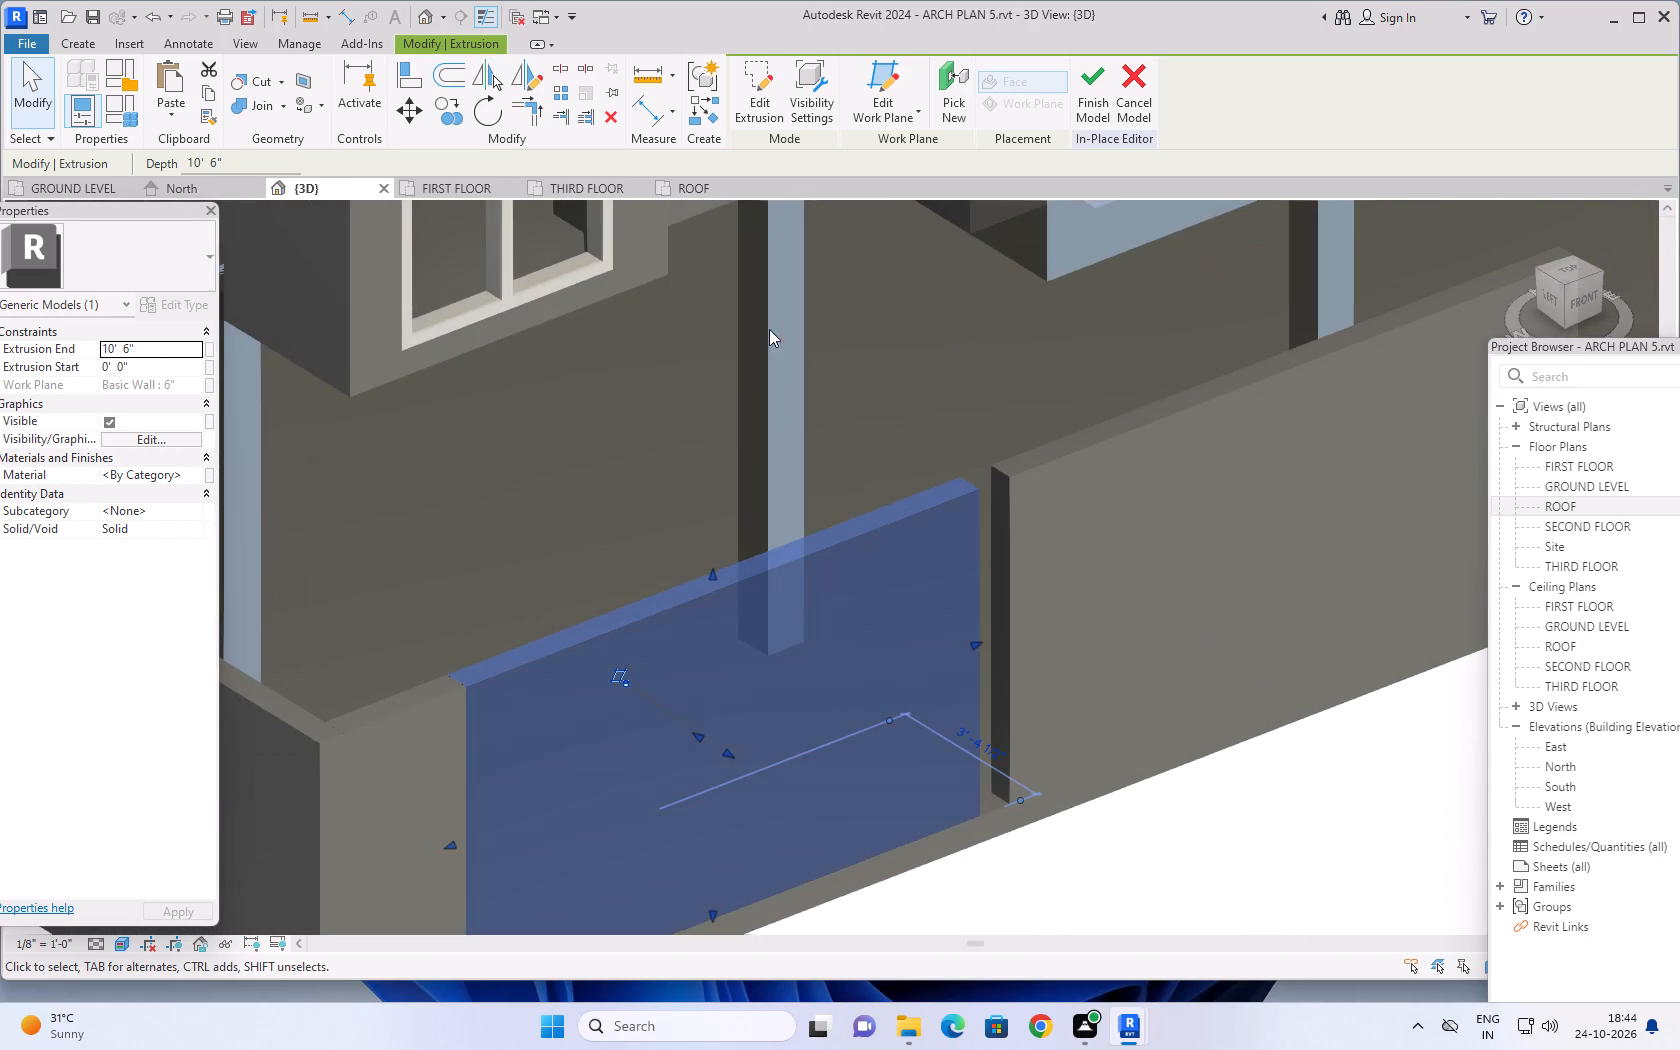
{"action": "left_click", "coordinate": [411, 79]}
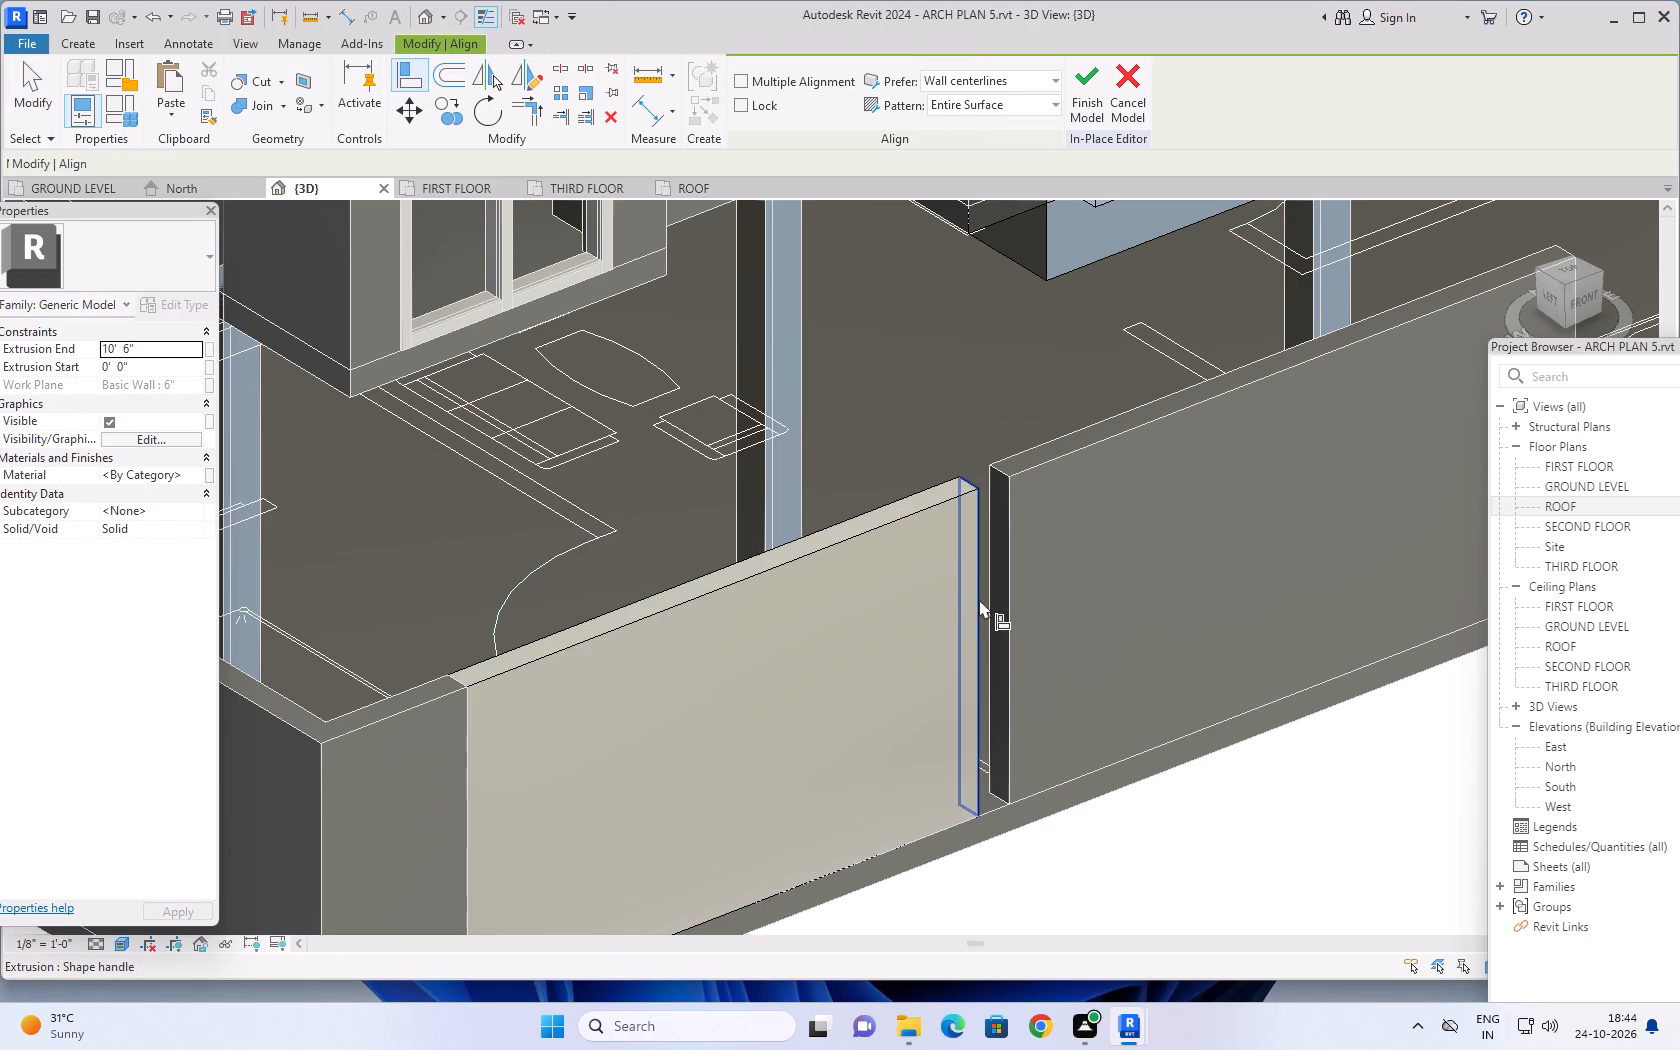
{"action": "scroll", "coordinate": [990, 575], "scroll_direction": "up", "scroll_amount": 3}
{"action": "left_click", "coordinate": [999, 565]}
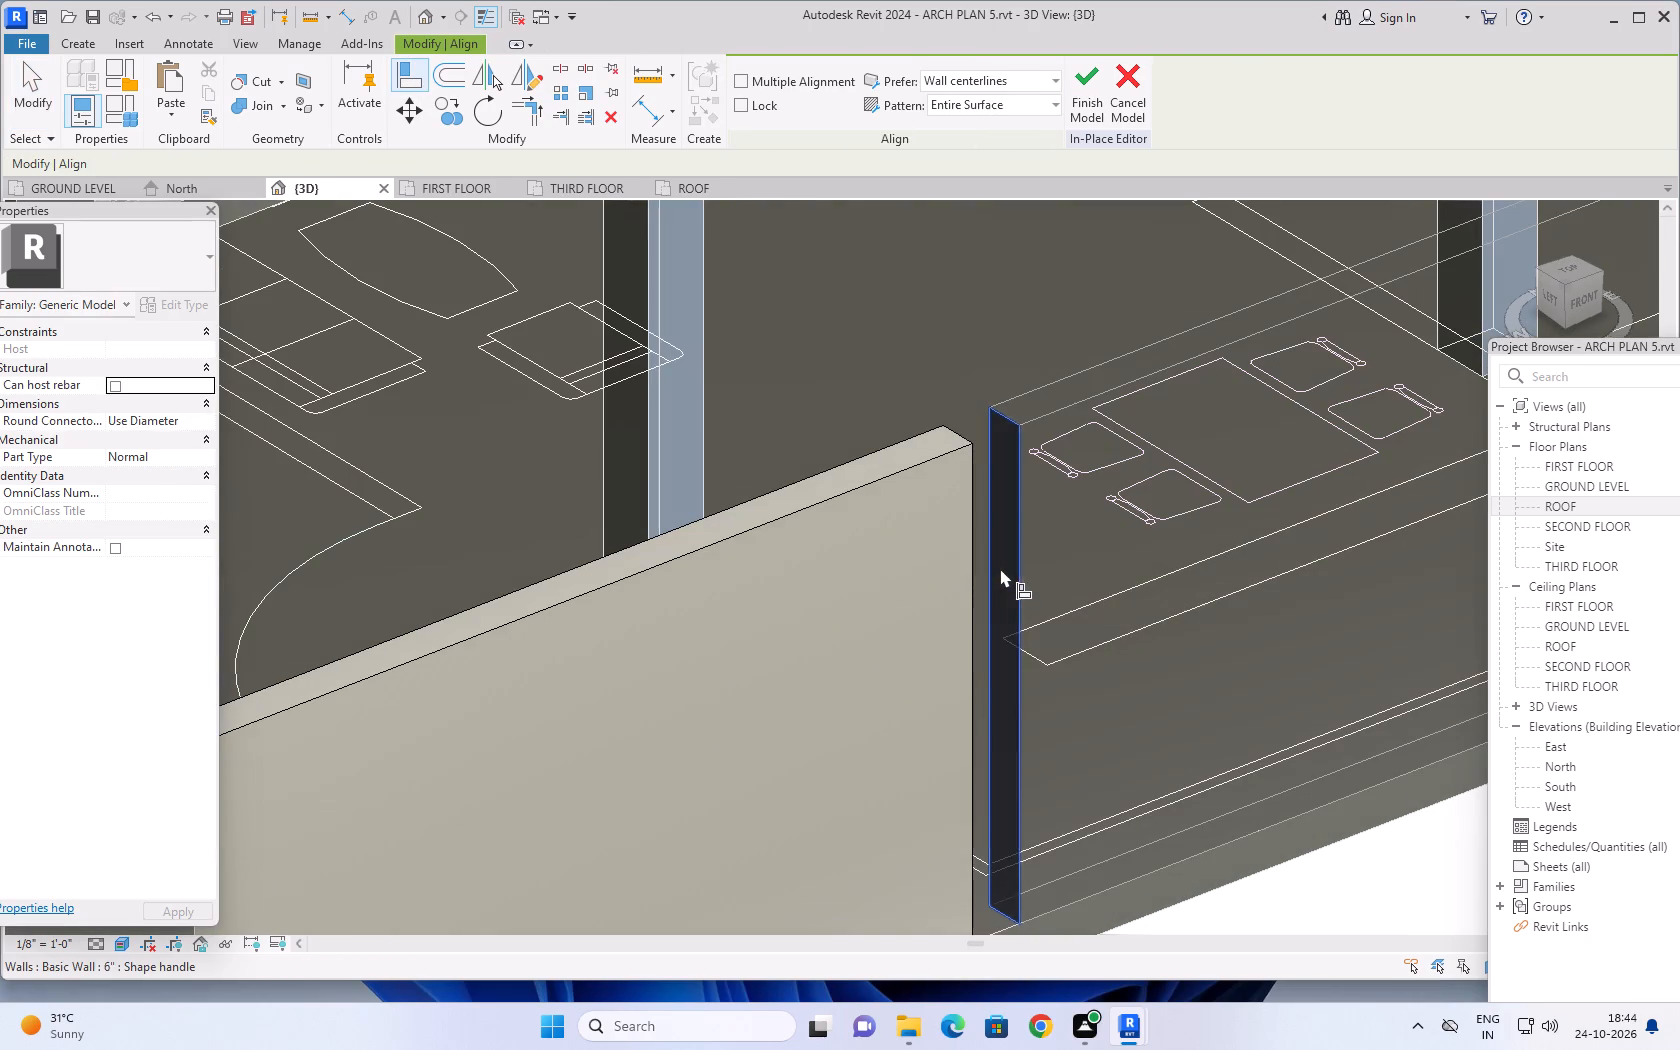
{"action": "middle_click_drag", "start_coordinate": [1028, 725], "coordinate": [829, 765], "text": "shift"}
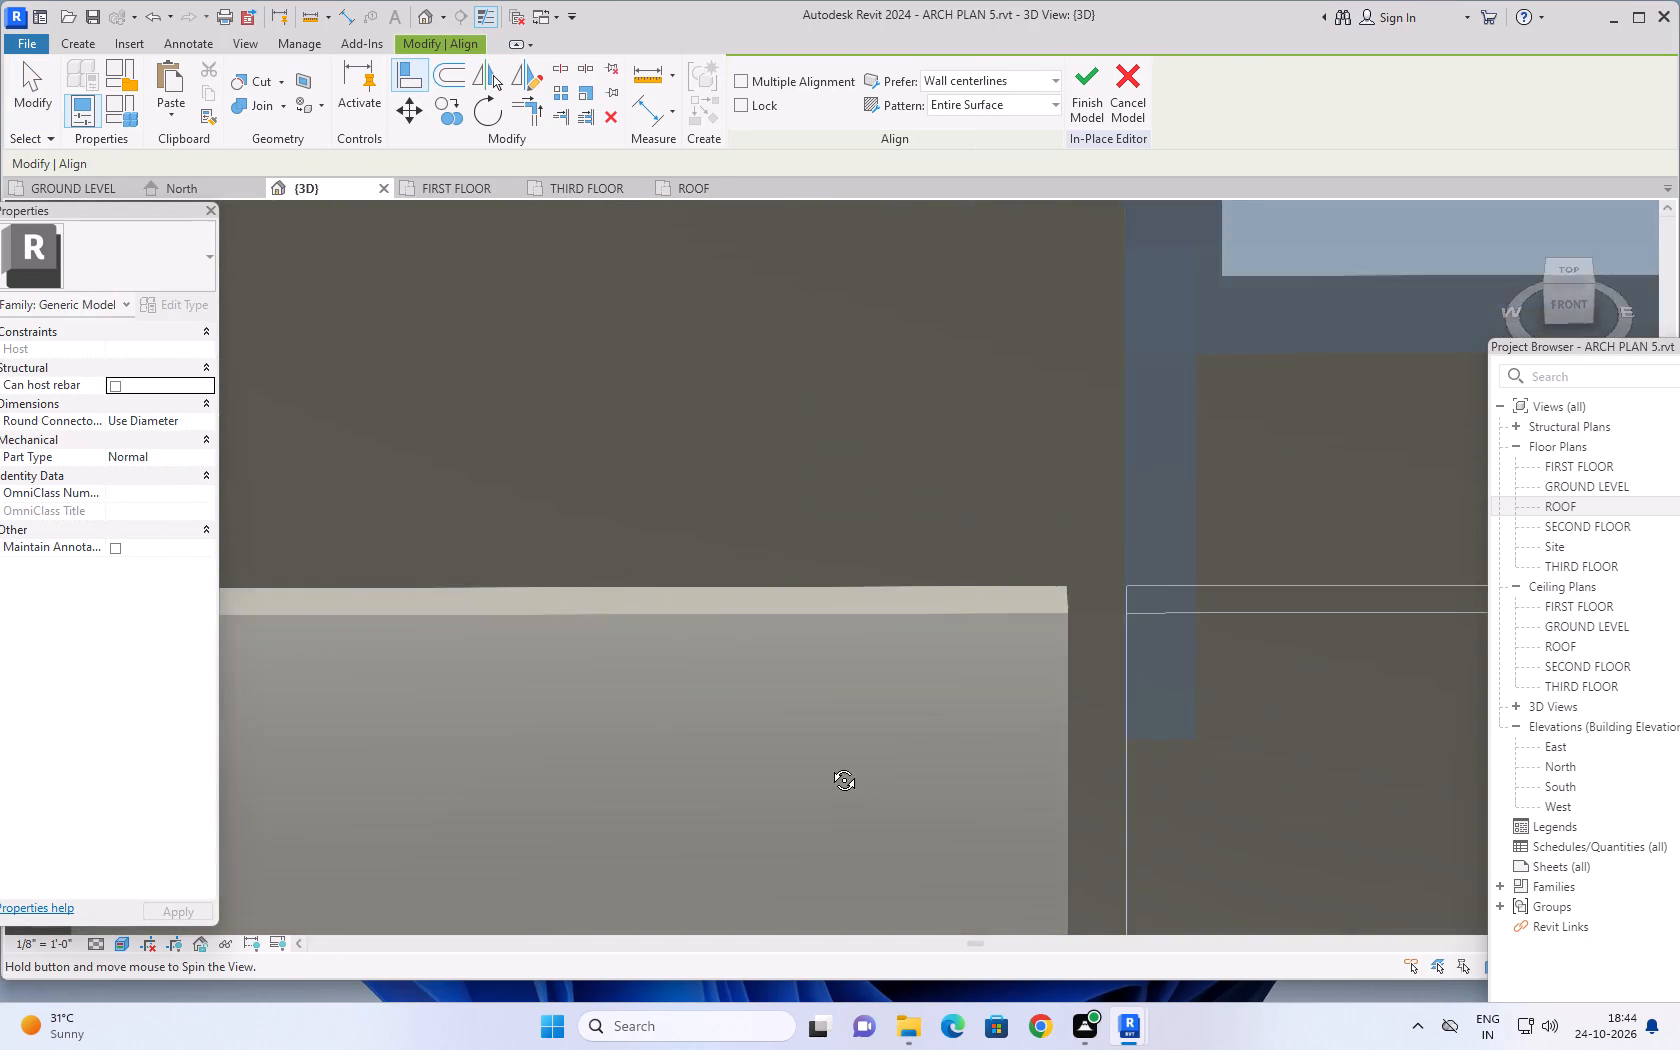
{"action": "middle_click_drag", "start_coordinate": [829, 765], "coordinate": [755, 715], "text": "shift"}
{"action": "left_click", "coordinate": [1004, 763]}
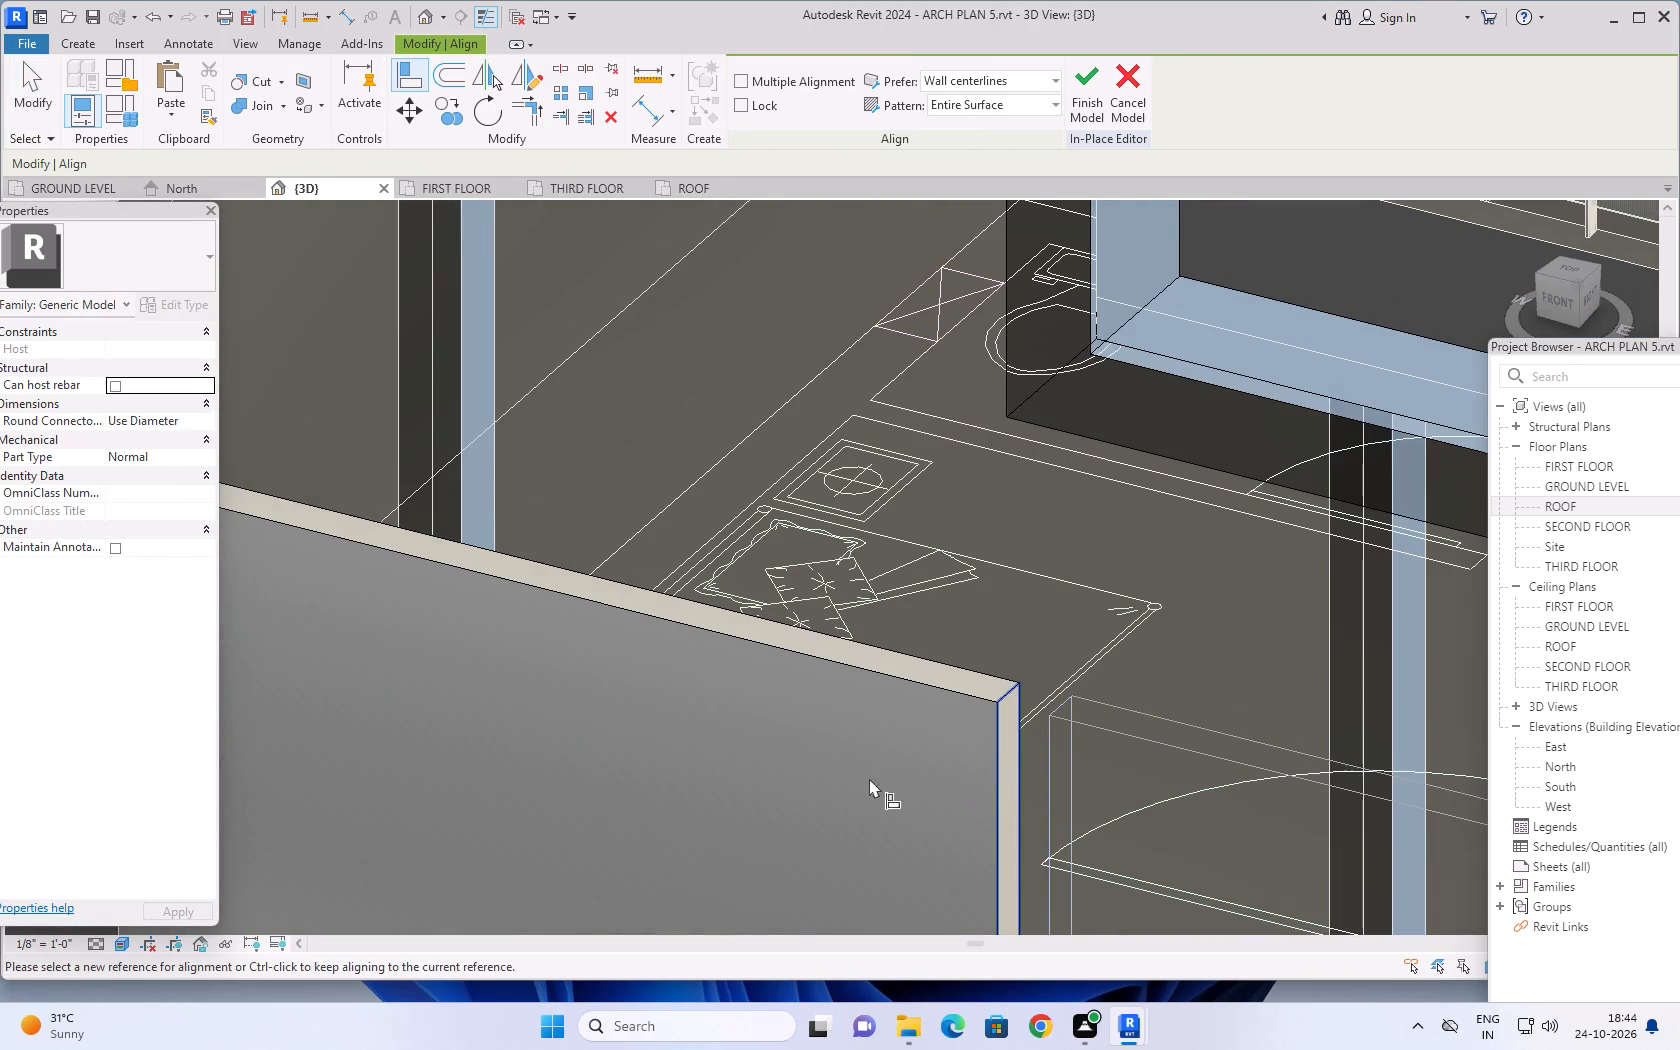
Lower the top edge of the gate extrusion slightly below the top of the adjoining front compound walls.
{"action": "scroll", "coordinate": [843, 740], "scroll_direction": "down", "scroll_amount": 8}
{"action": "key", "text": "Escape"}
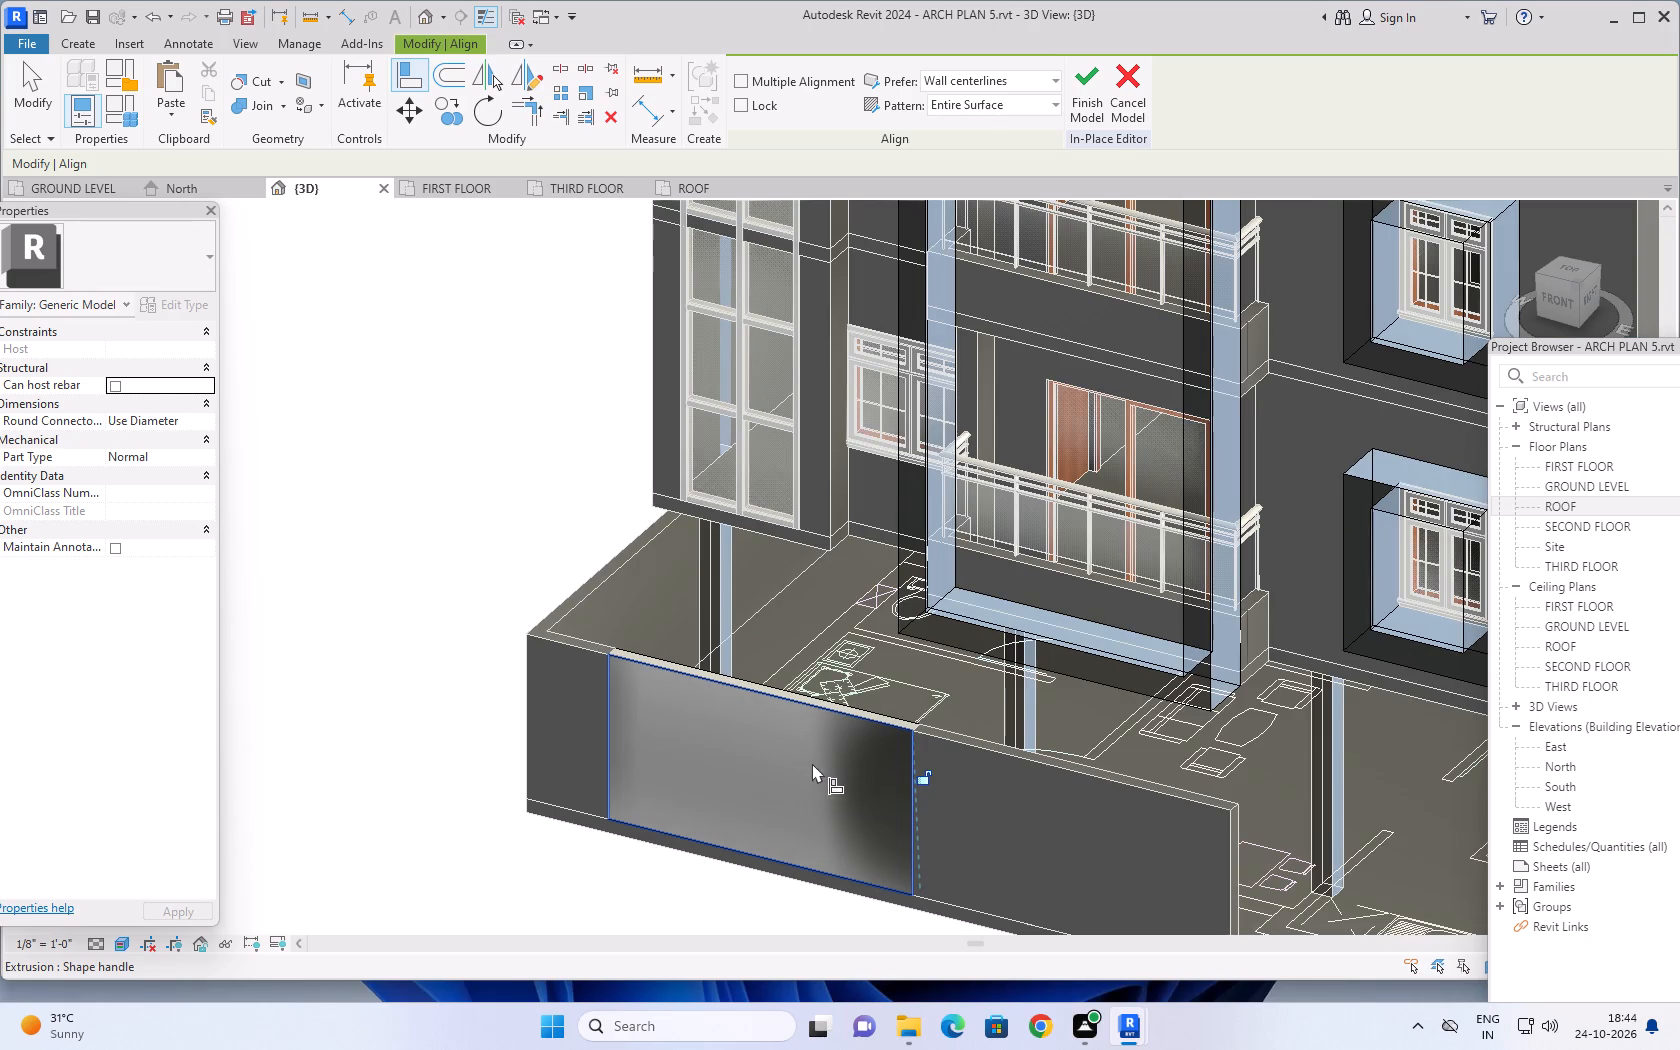
{"action": "key", "text": "Escape"}
{"action": "middle_click_drag", "start_coordinate": [813, 763], "coordinate": [874, 713]}
{"action": "middle_click_drag", "start_coordinate": [862, 740], "coordinate": [927, 657]}
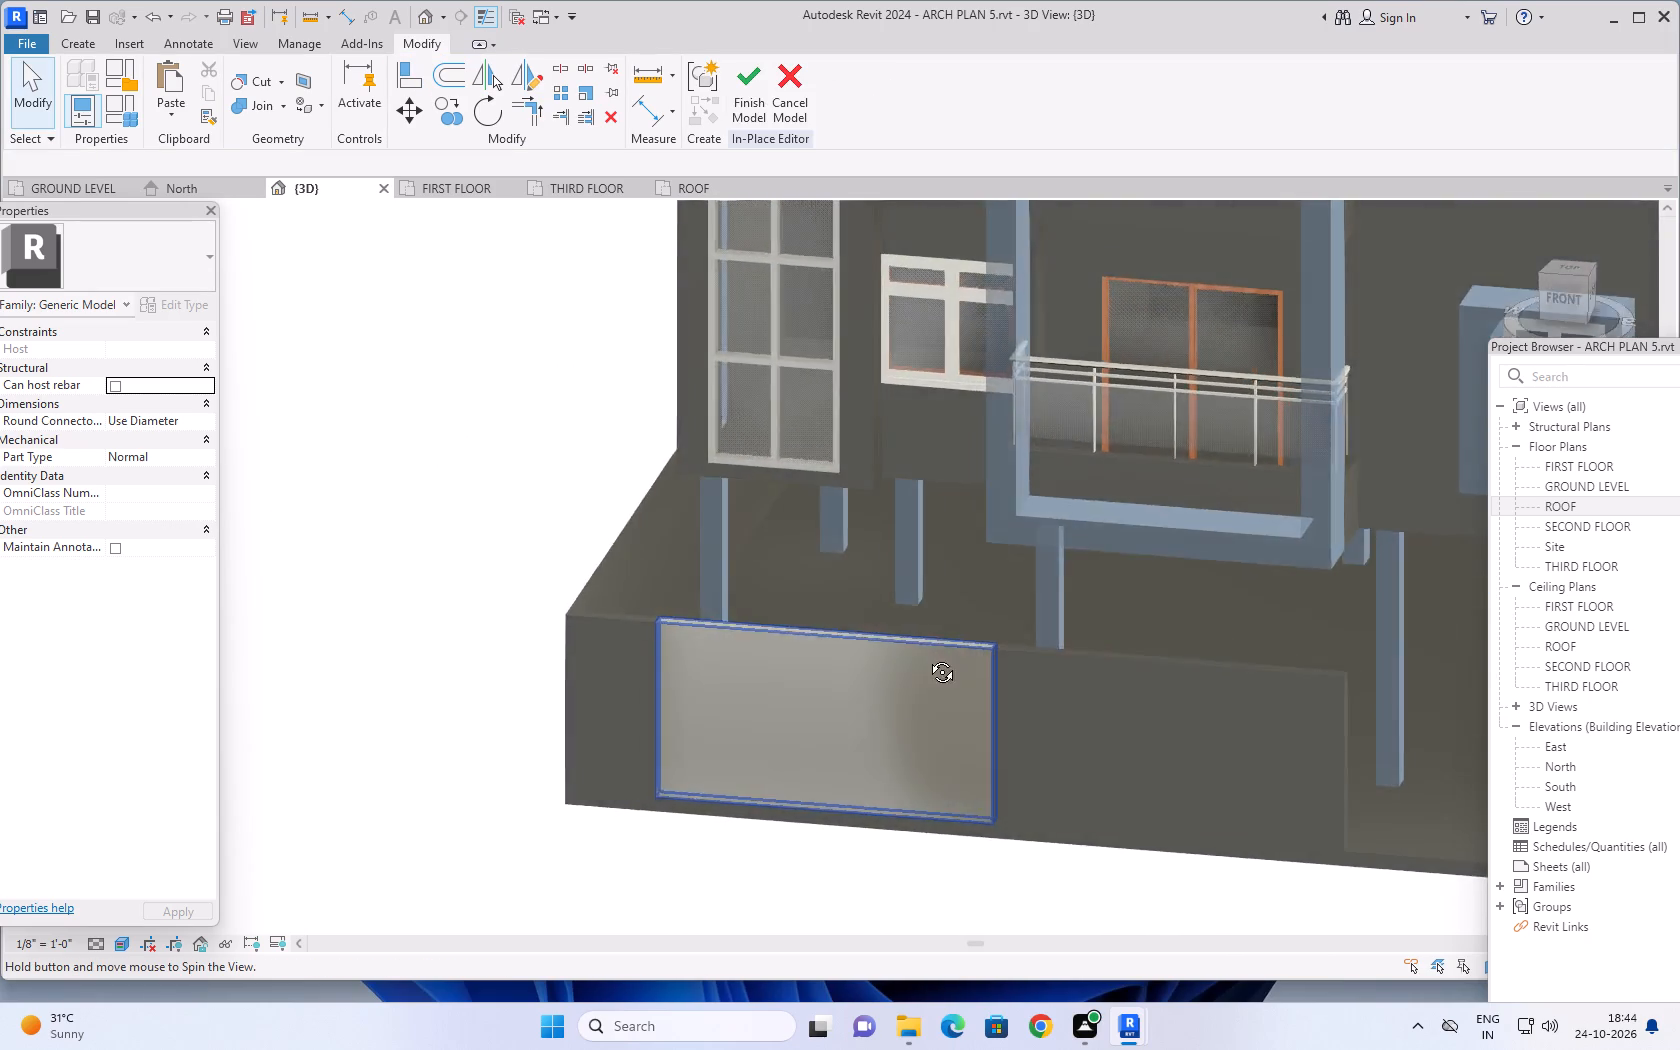
{"action": "middle_click_drag", "start_coordinate": [927, 657], "coordinate": [955, 575]}
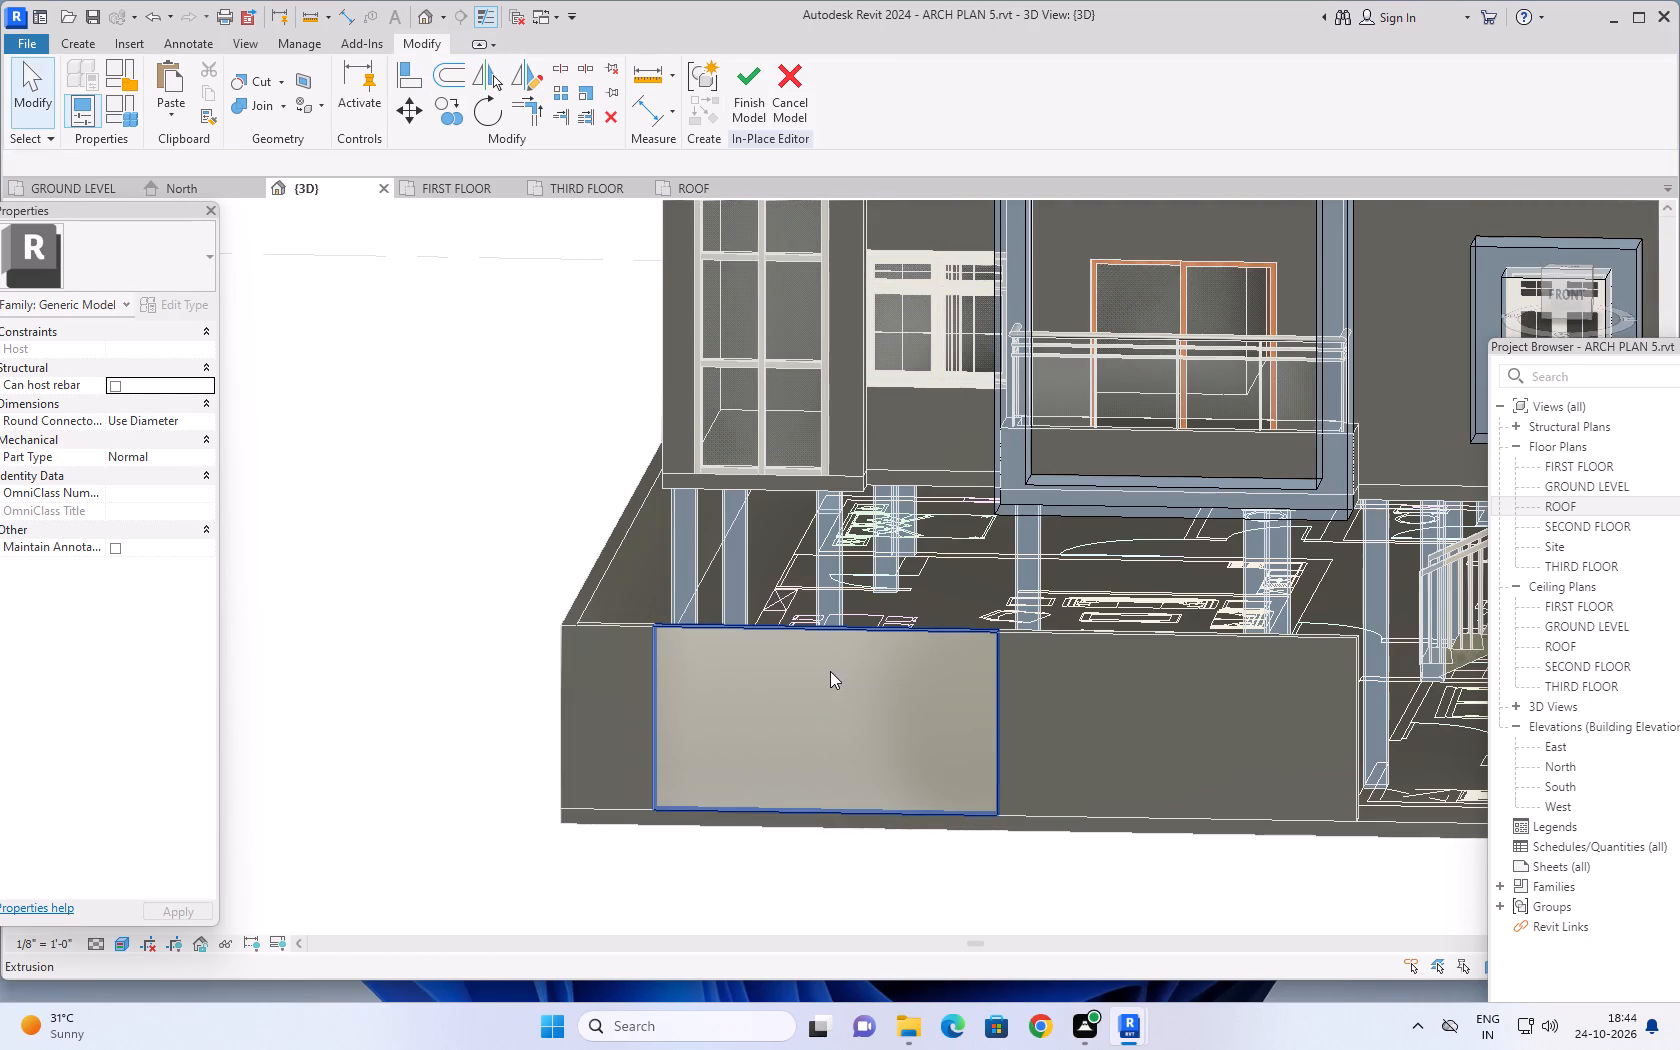
{"action": "middle_click_drag", "start_coordinate": [829, 672], "coordinate": [851, 637], "text": "shift"}
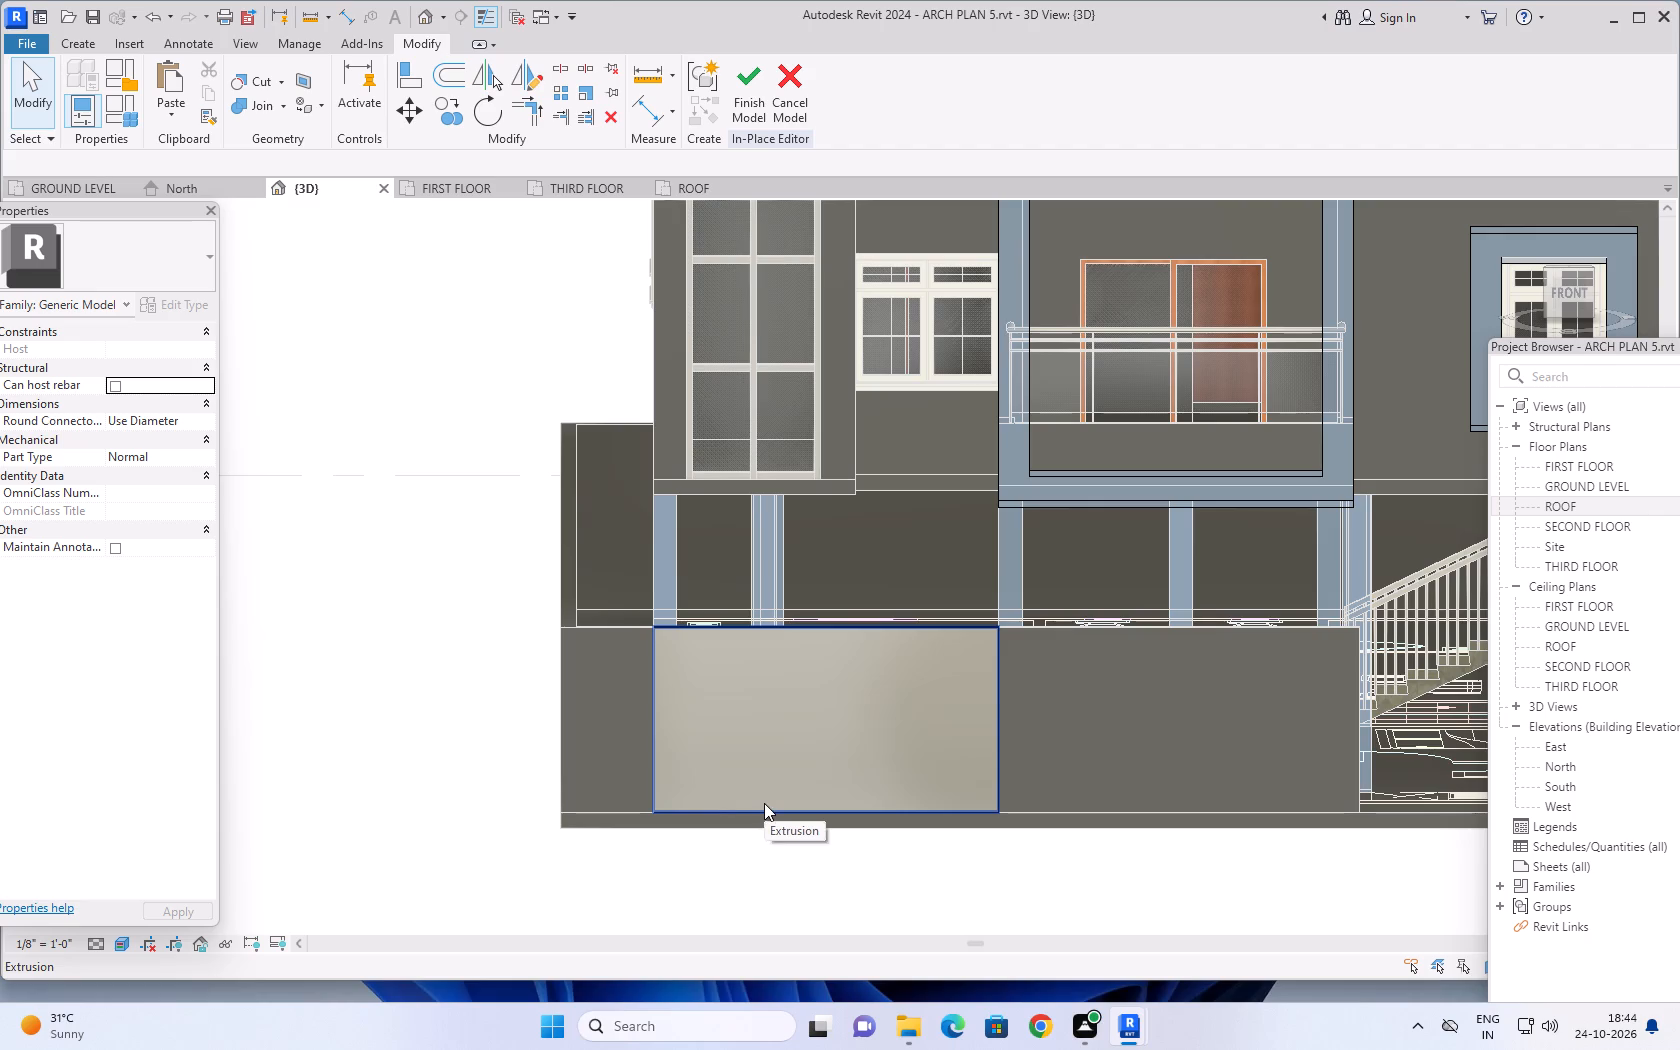
{"action": "middle_click_drag", "start_coordinate": [764, 802], "coordinate": [781, 763], "text": "shift"}
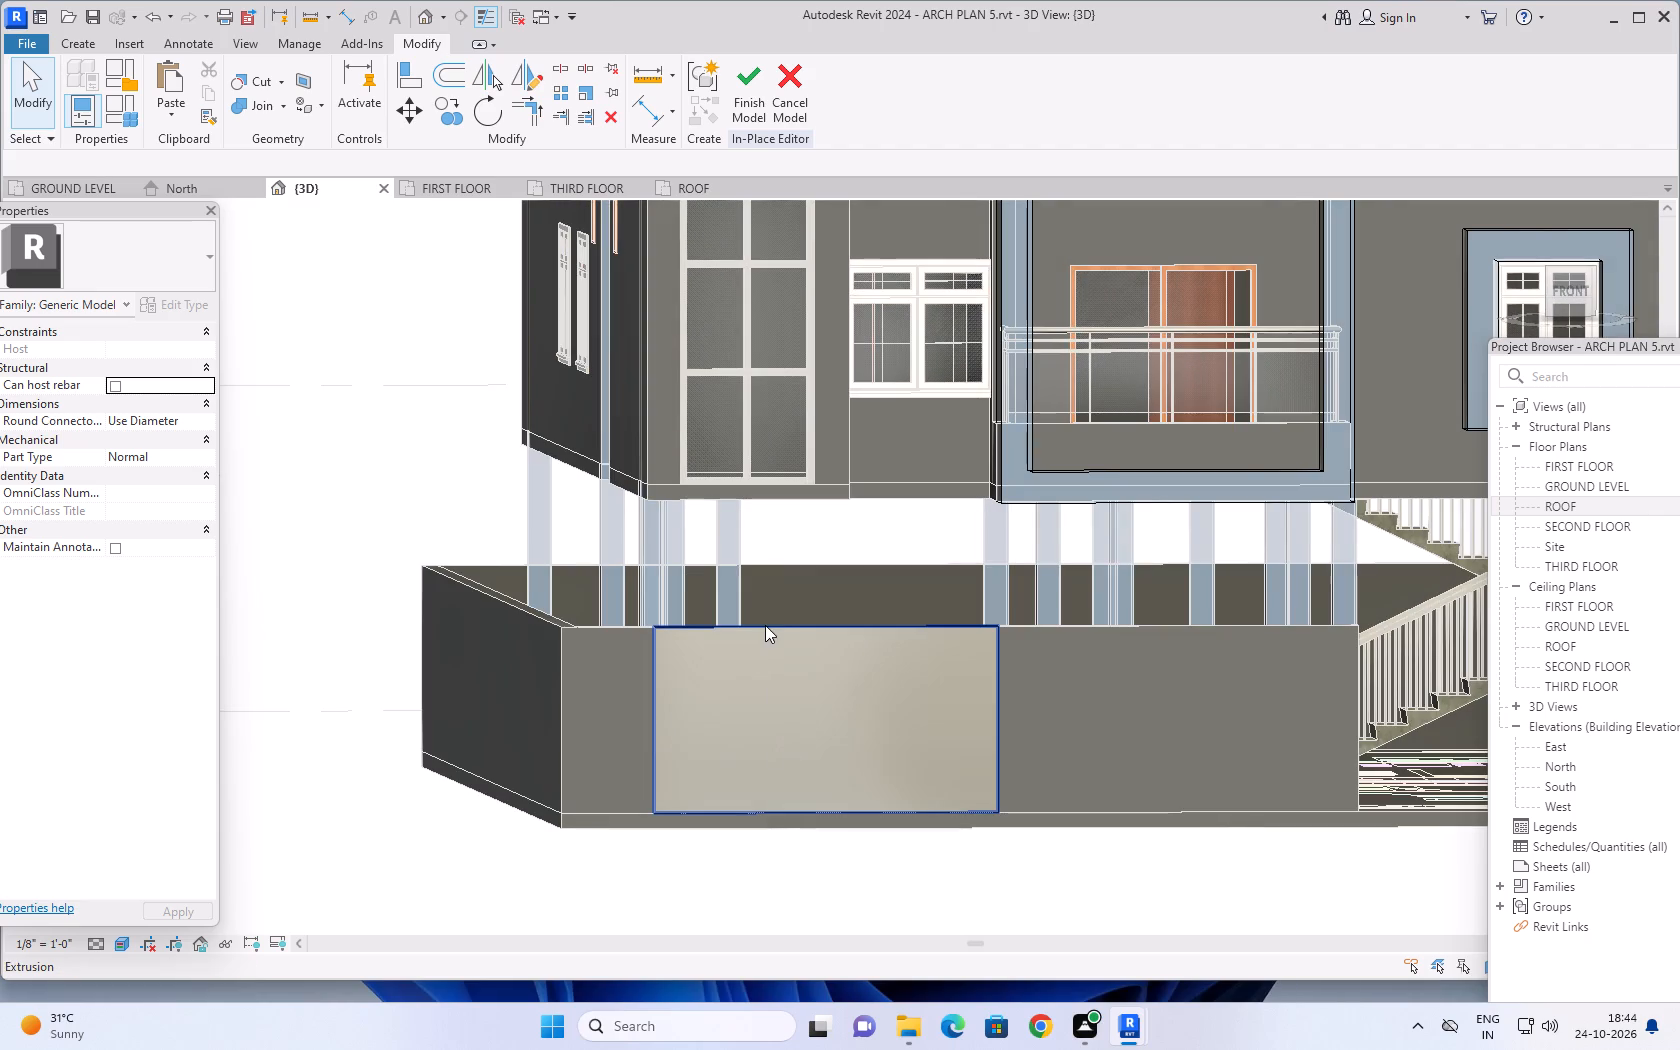
{"action": "left_click", "coordinate": [765, 629]}
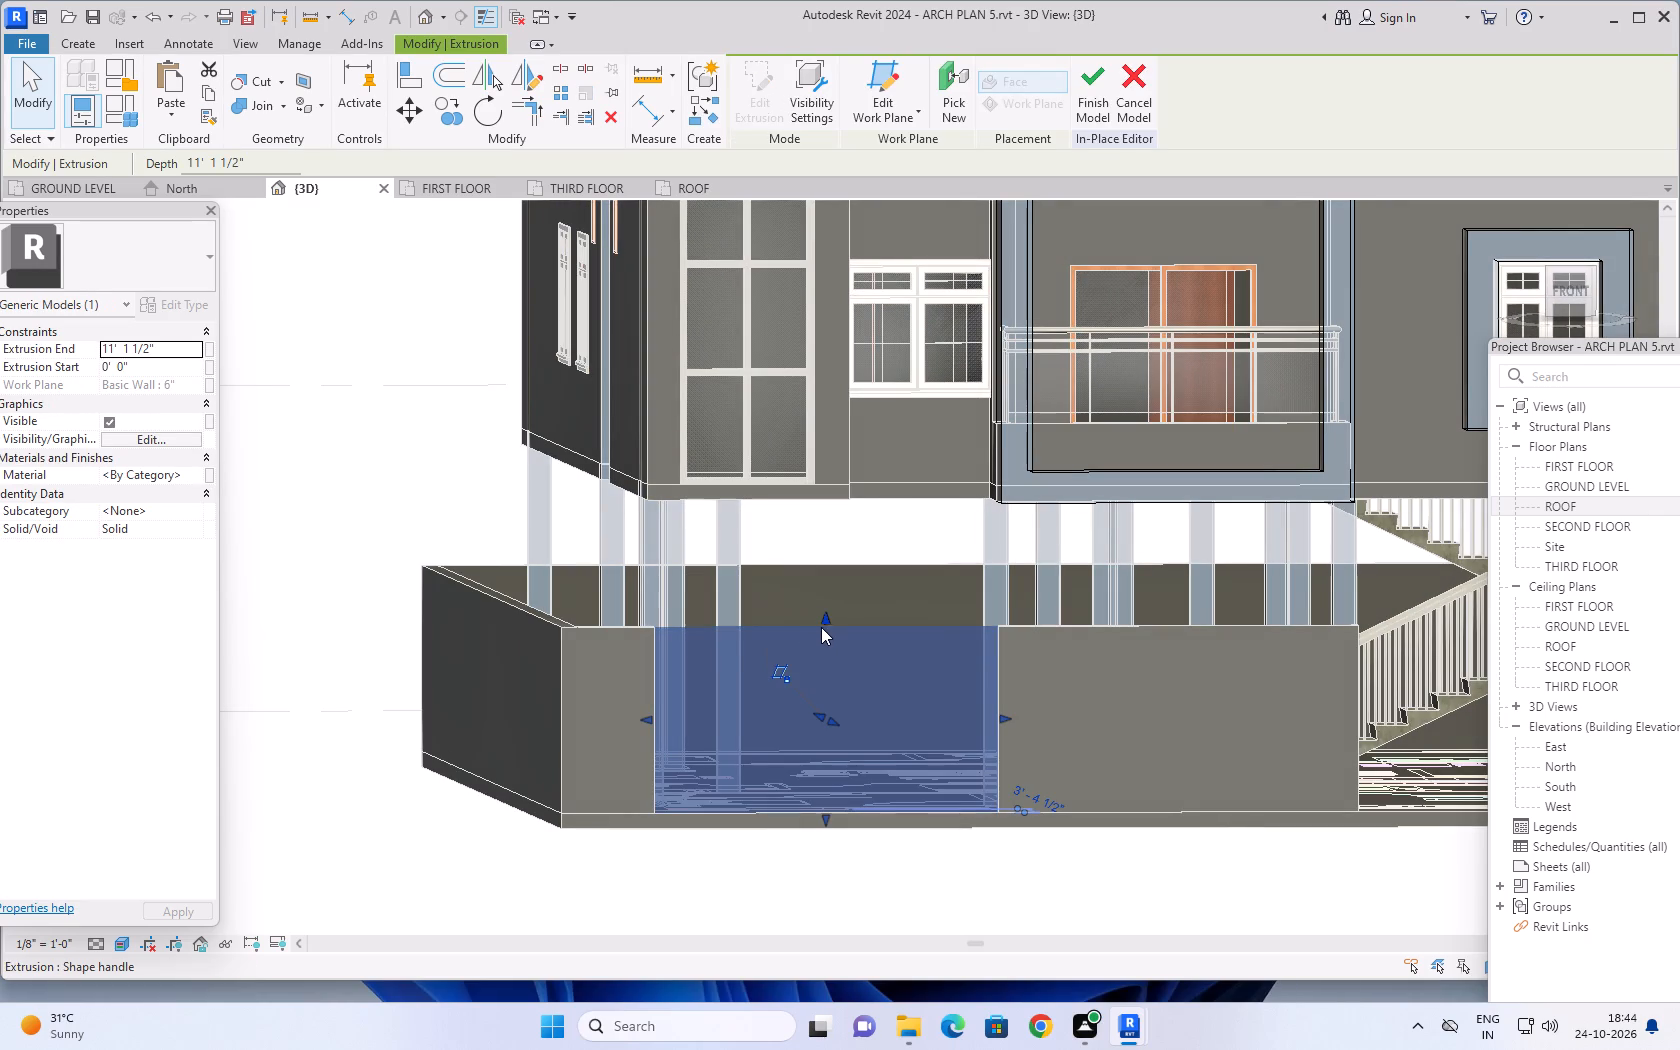
{"action": "left_click_drag", "start_coordinate": [827, 619], "coordinate": [828, 641]}
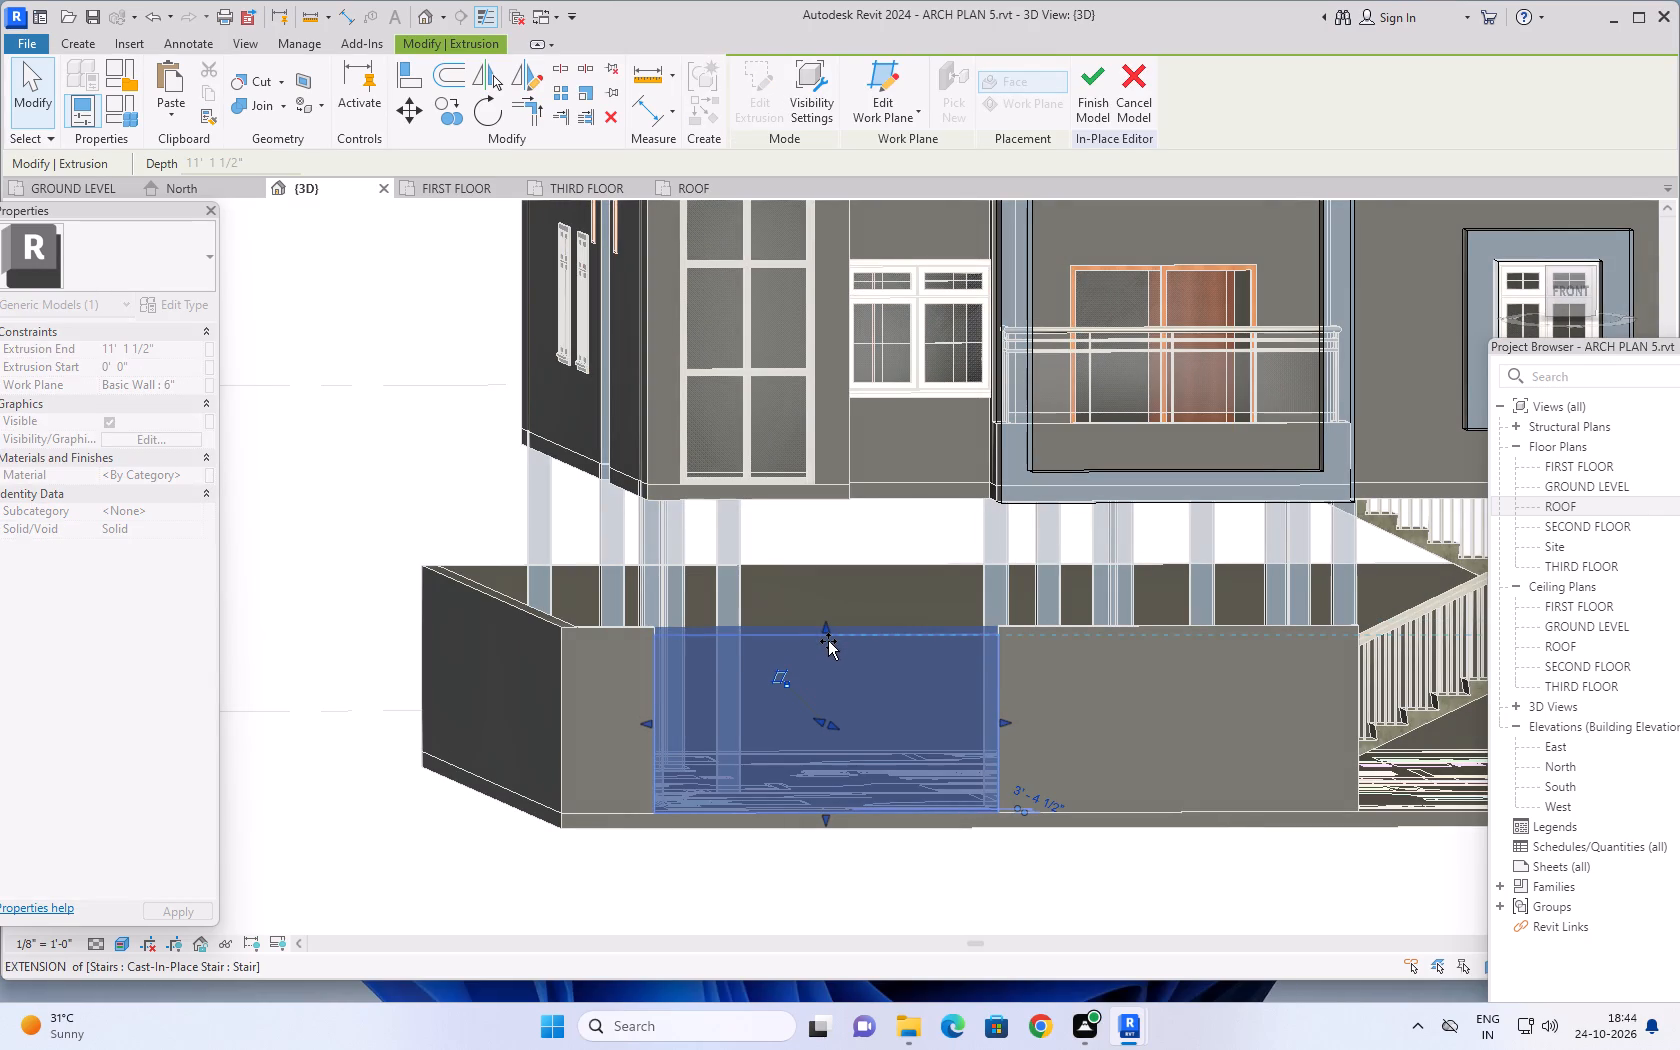
{"action": "left_click_drag", "start_coordinate": [828, 641], "coordinate": [828, 639]}
Raise the bottom edge of the gate extrusion to leave a small gap above the base of the opening.
{"action": "scroll", "coordinate": [841, 715], "scroll_direction": "up", "scroll_amount": 7}
{"action": "scroll", "coordinate": [835, 780], "scroll_direction": "down", "scroll_amount": 2}
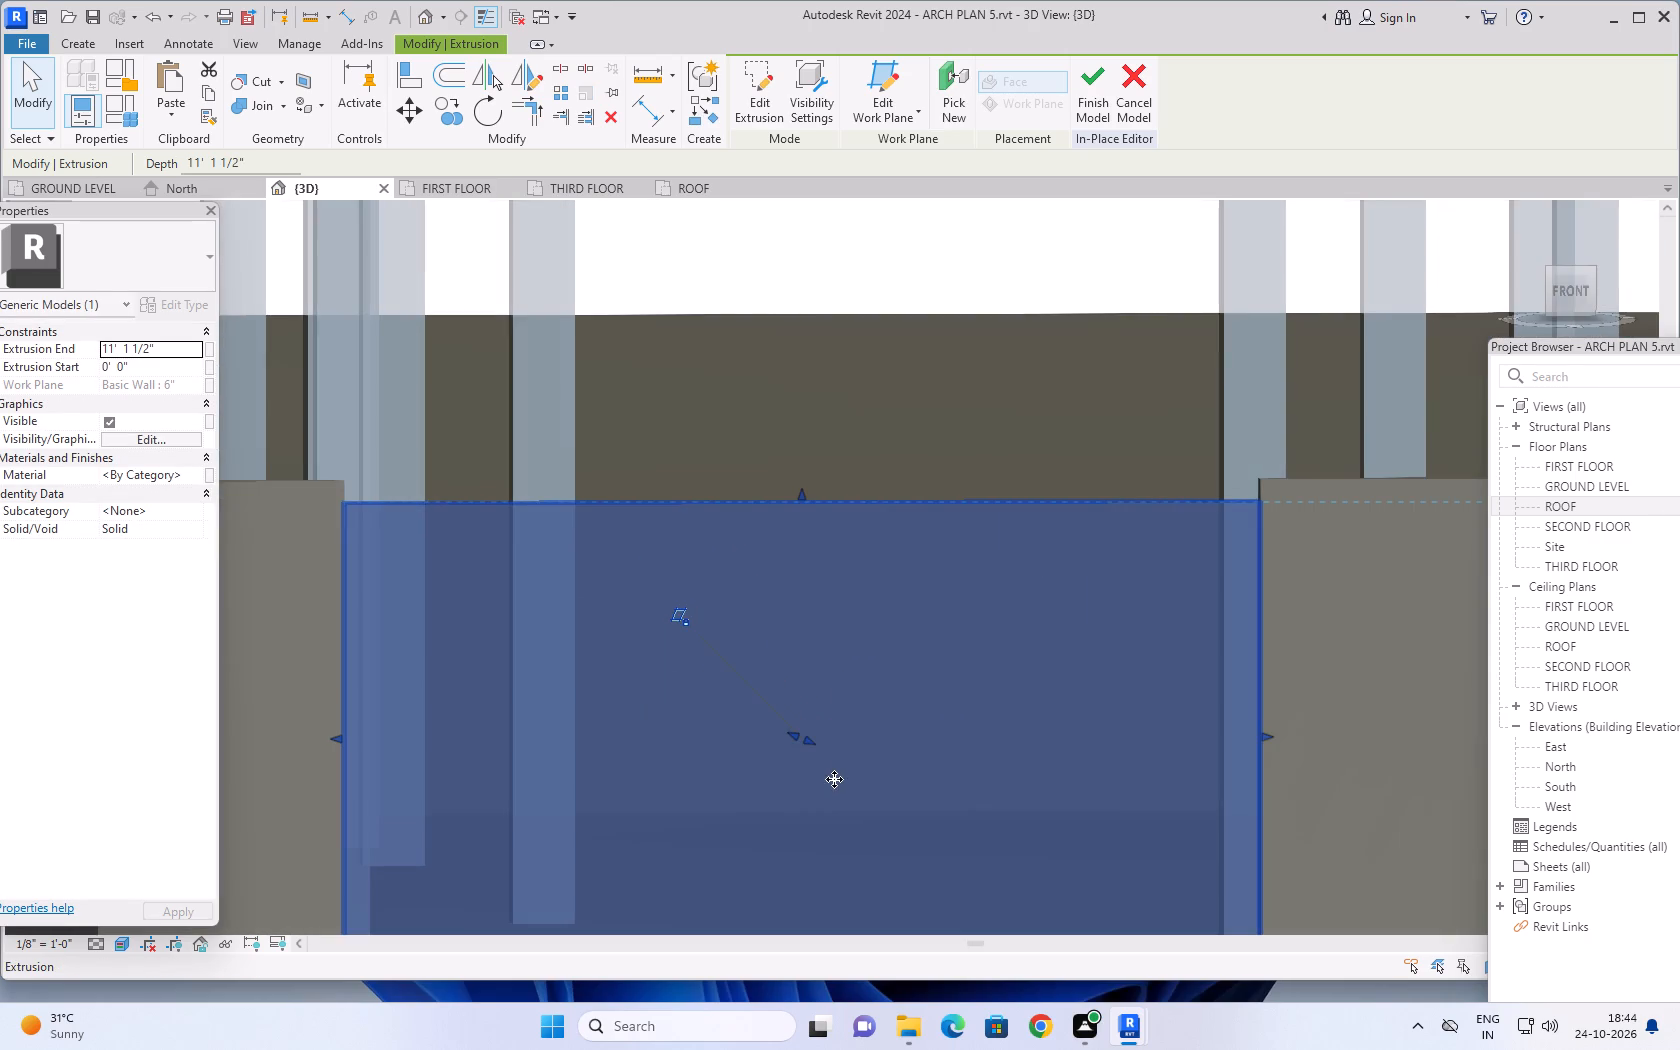
{"action": "scroll", "coordinate": [834, 779], "scroll_direction": "down", "scroll_amount": 1}
{"action": "middle_click_drag", "start_coordinate": [828, 774], "coordinate": [827, 680]}
{"action": "scroll", "coordinate": [810, 804], "scroll_direction": "up", "scroll_amount": 3}
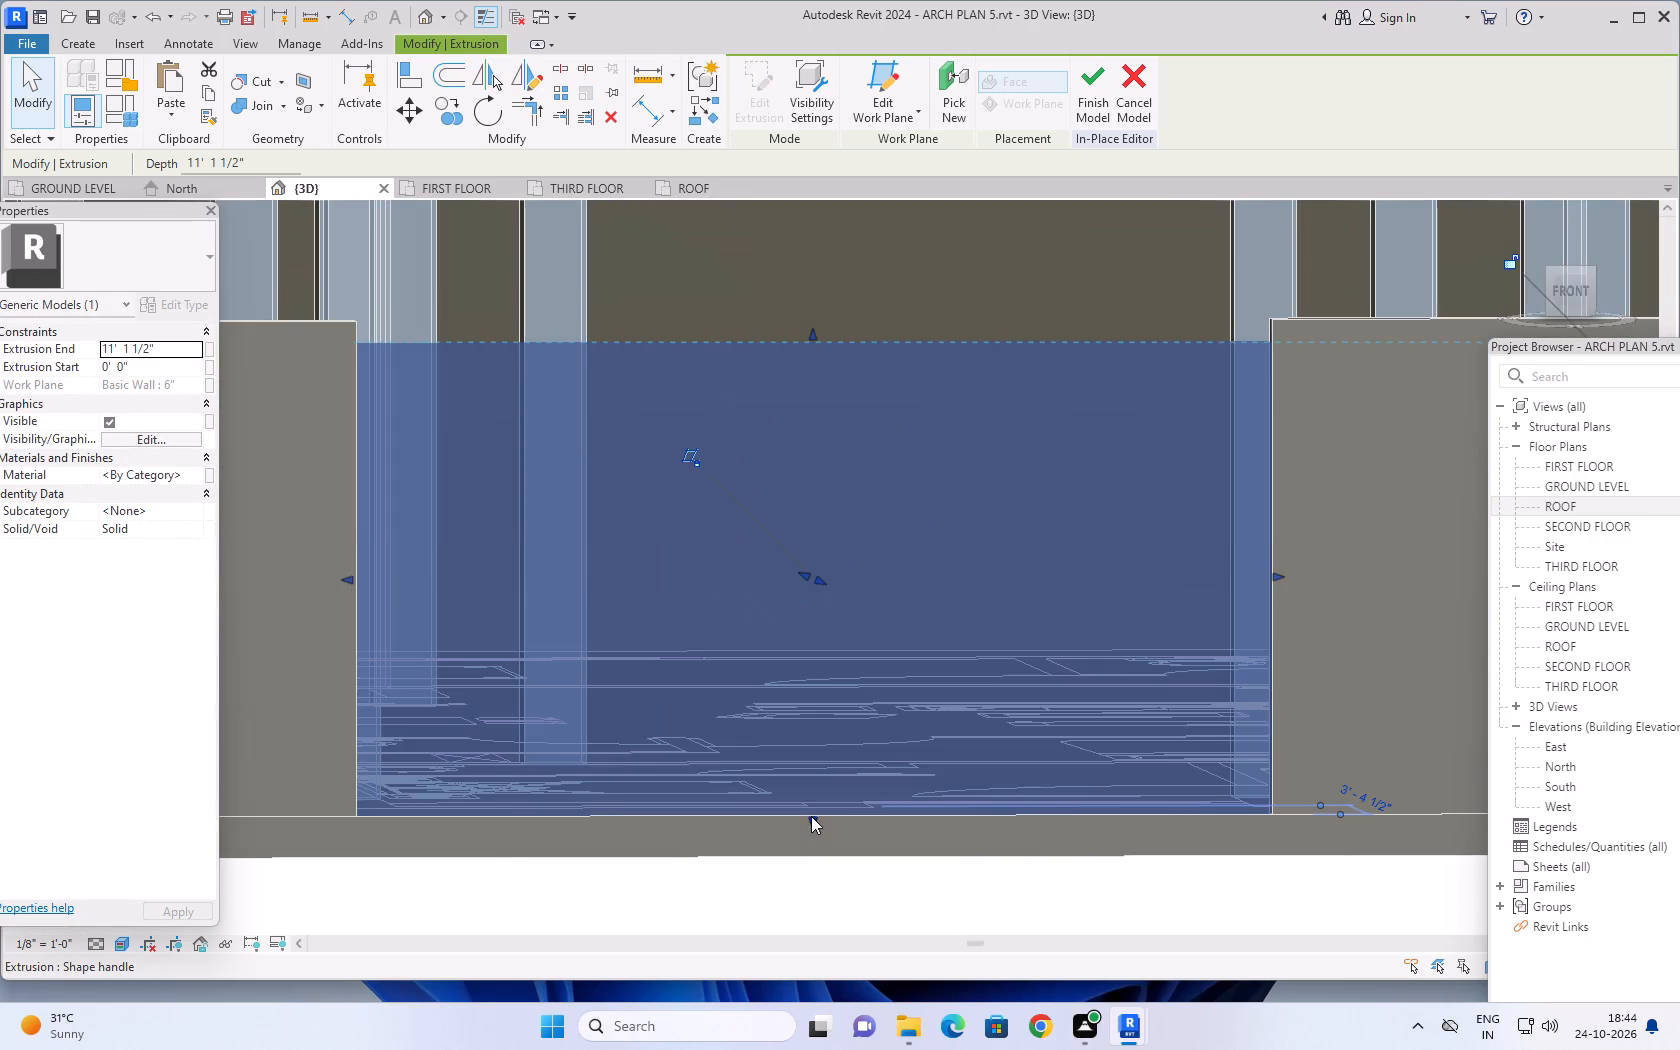
{"action": "left_click_drag", "start_coordinate": [813, 816], "coordinate": [814, 790]}
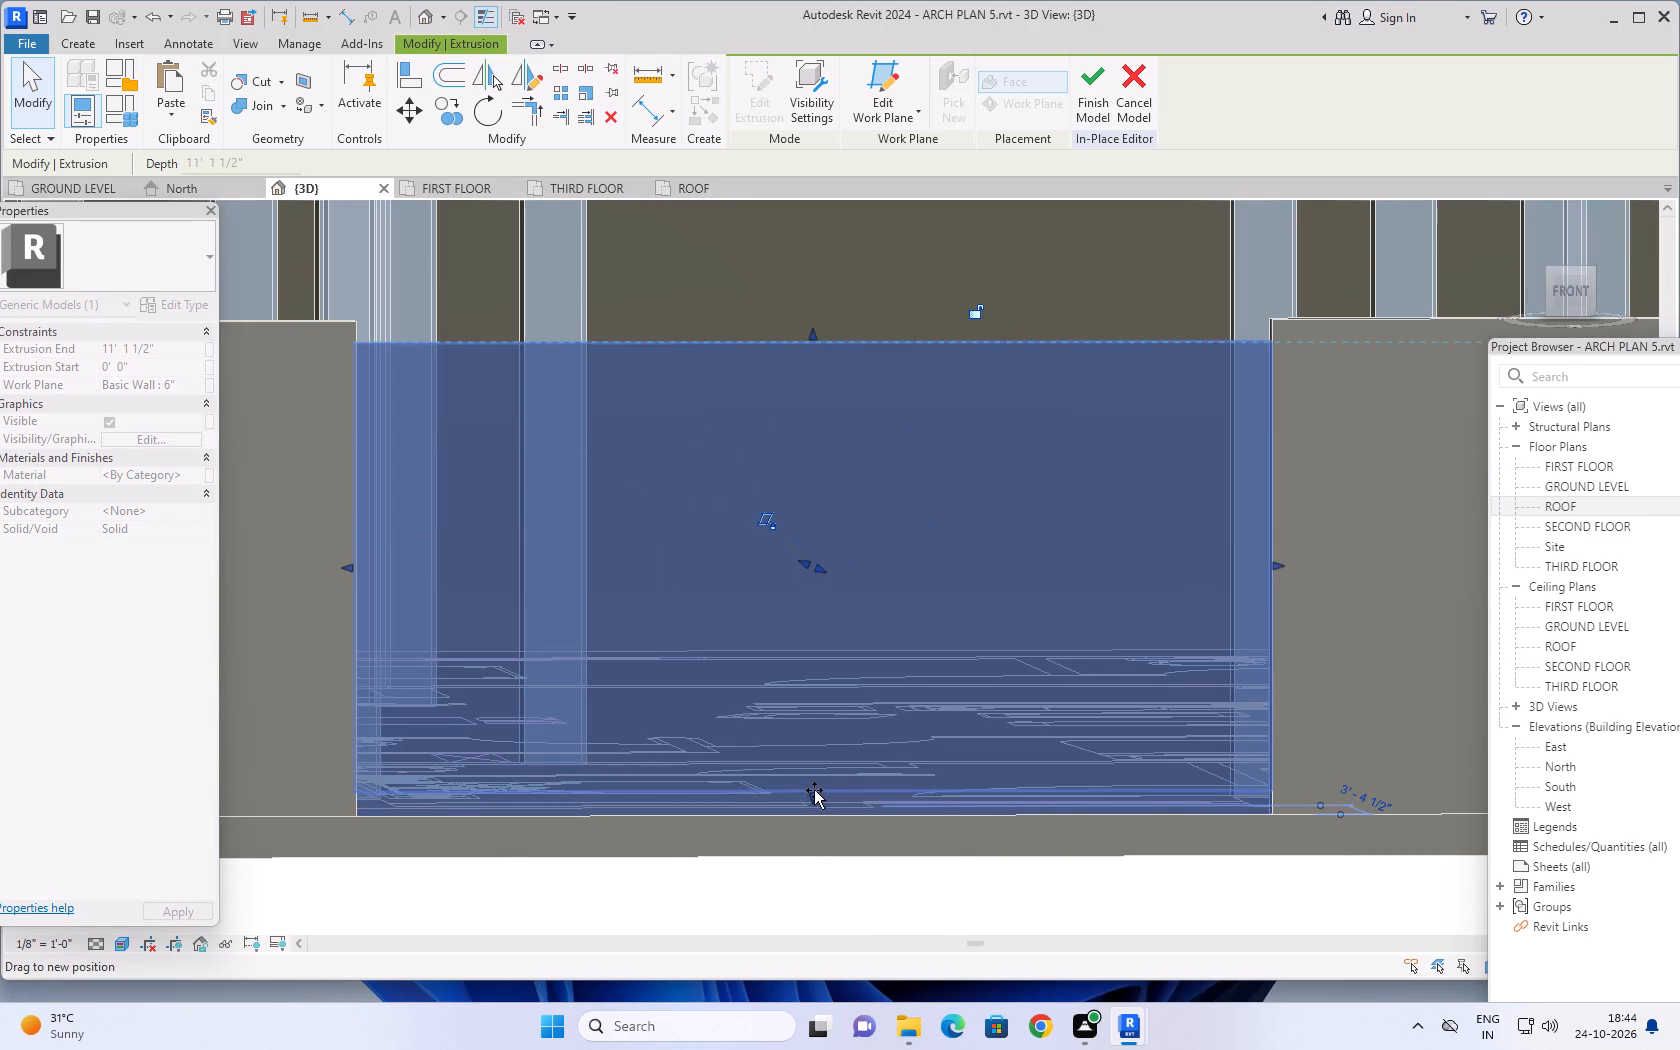
{"action": "left_click_drag", "start_coordinate": [814, 790], "coordinate": [815, 783]}
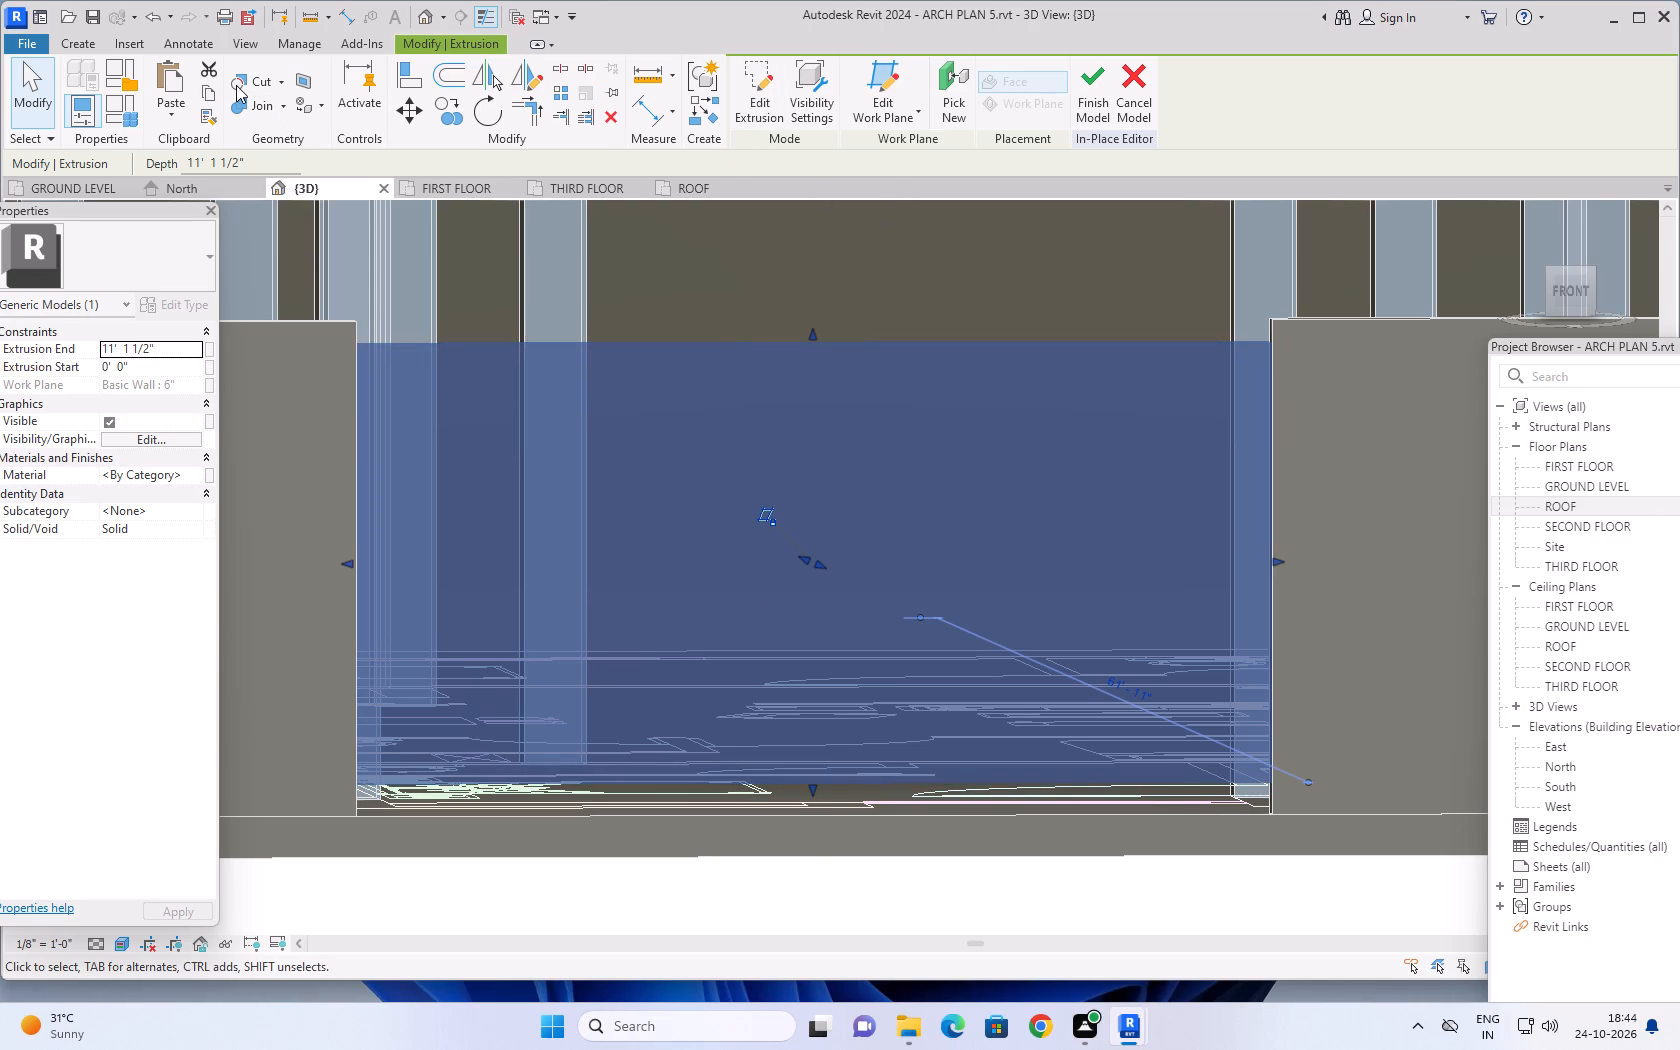
Start a void extrusion and pick the front face of the gate extrusion as its work plane.
{"action": "left_click", "coordinate": [67, 42]}
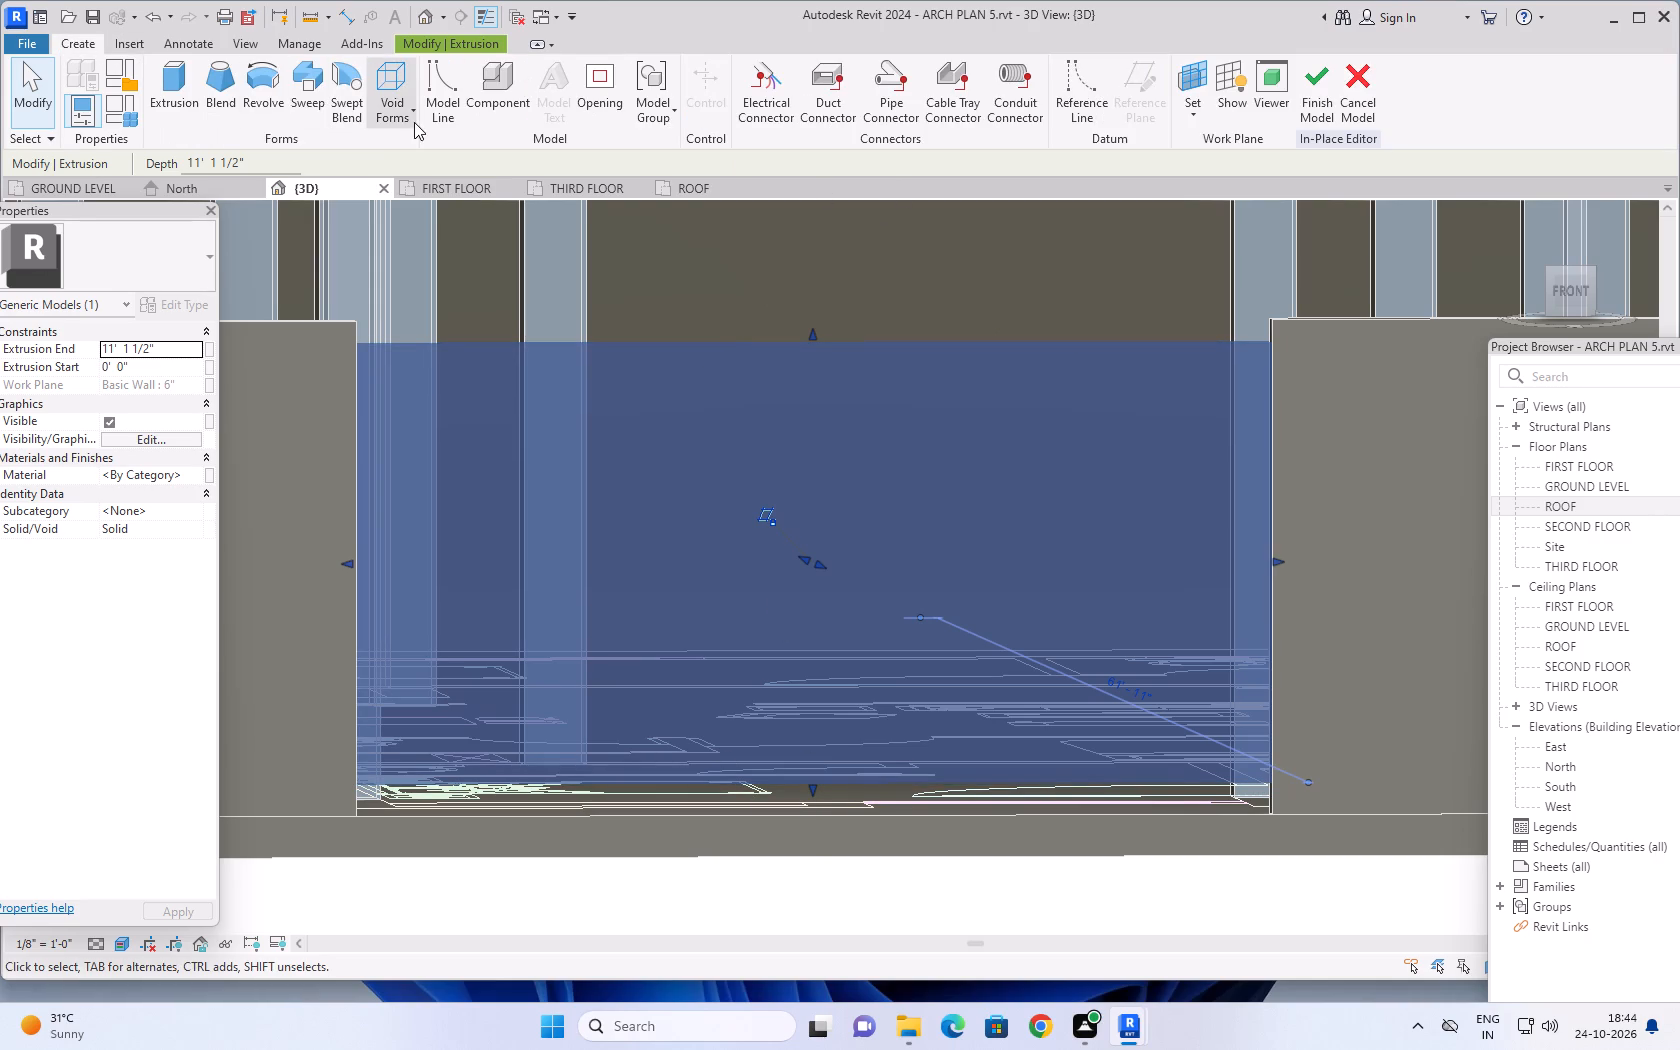
{"action": "left_click", "coordinate": [407, 110]}
{"action": "left_click", "coordinate": [429, 151]}
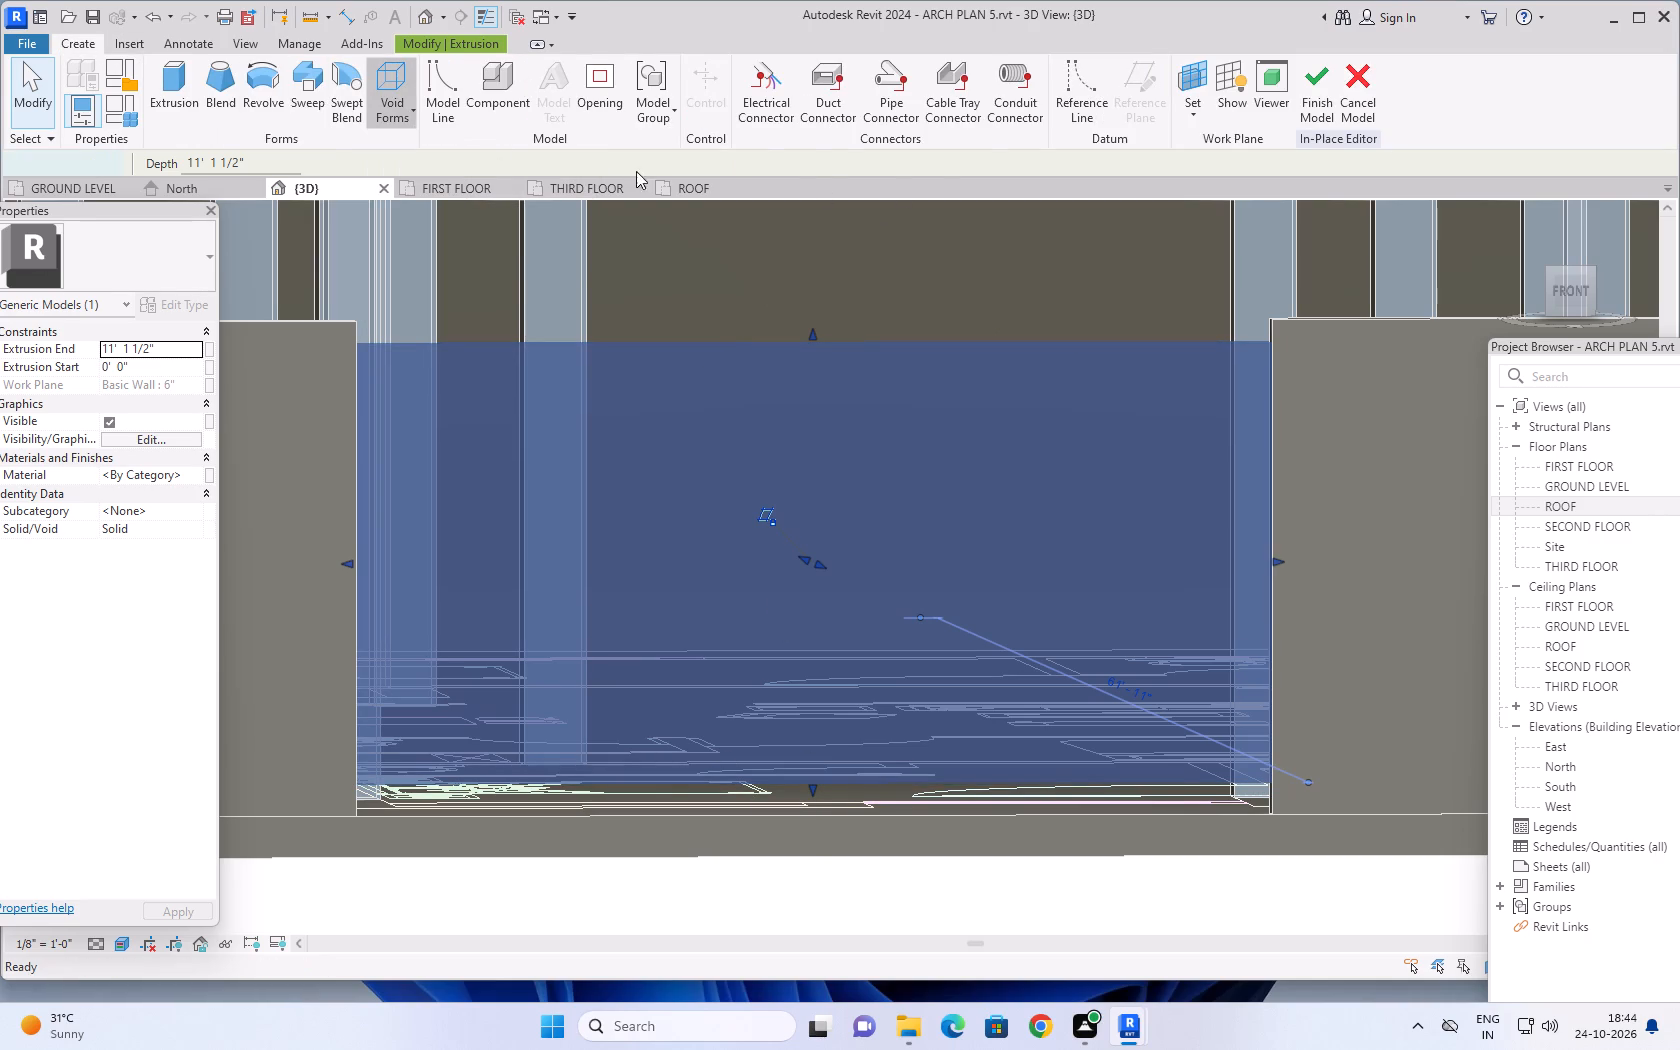
{"action": "left_click", "coordinate": [919, 116]}
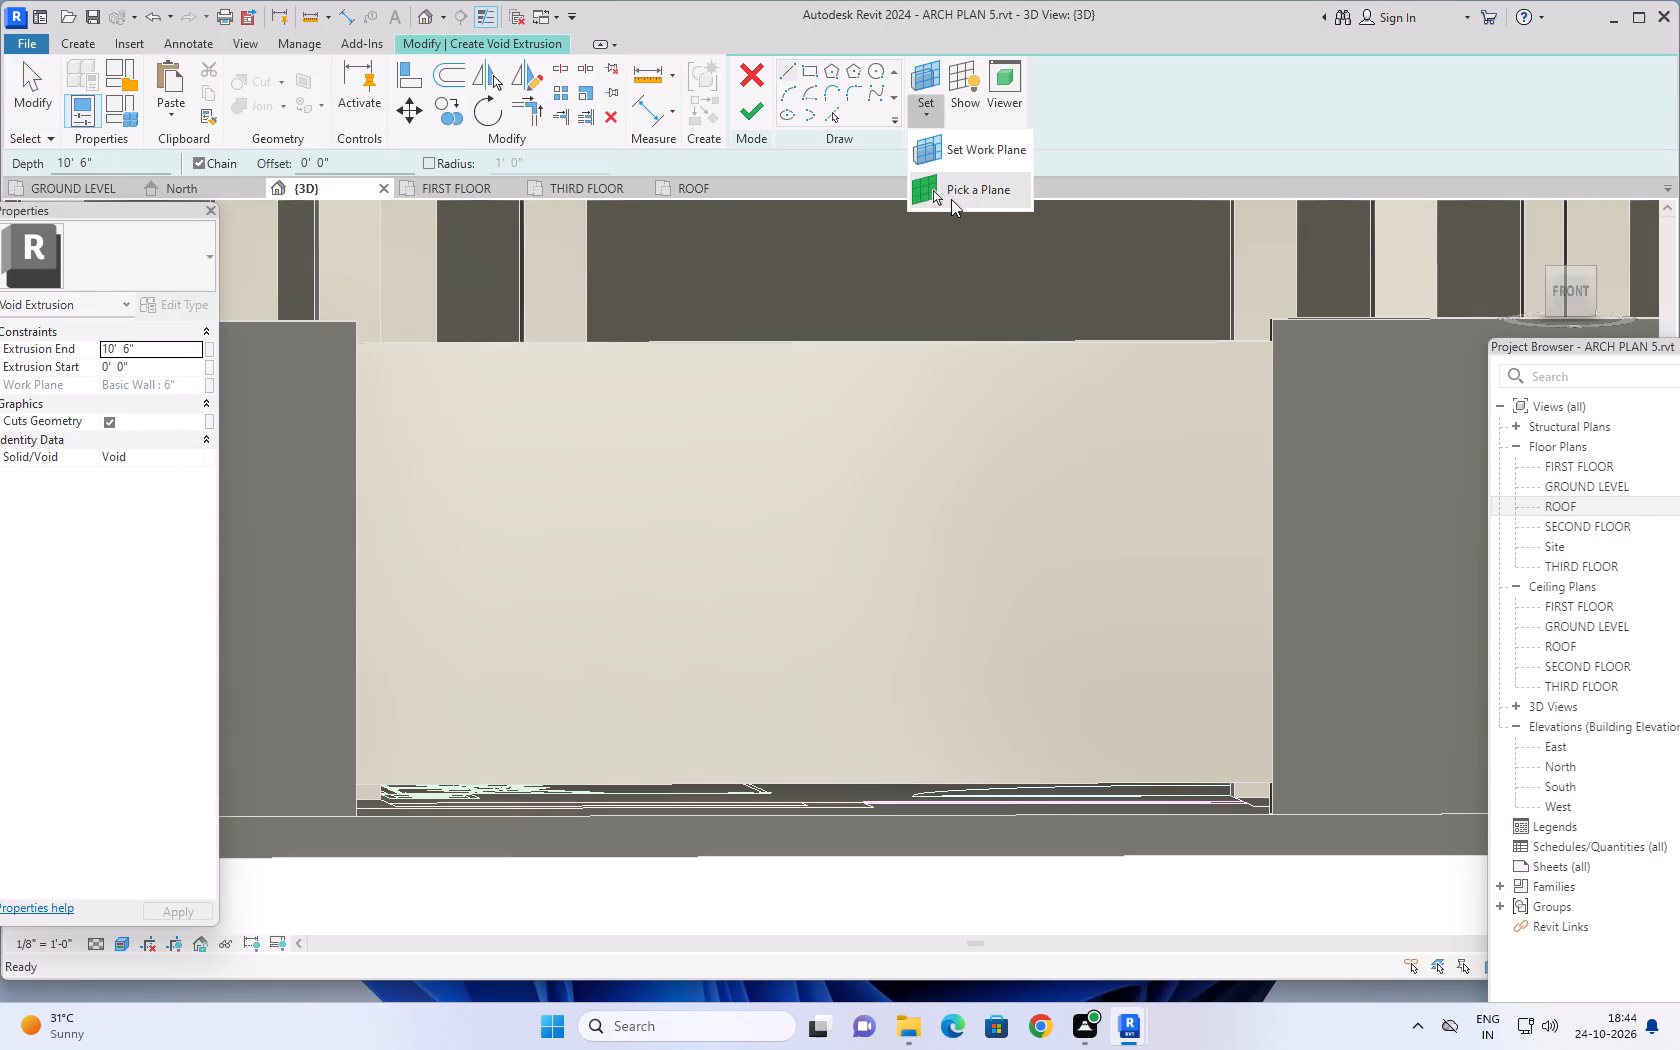
{"action": "left_click", "coordinate": [951, 187]}
{"action": "left_click", "coordinate": [733, 499]}
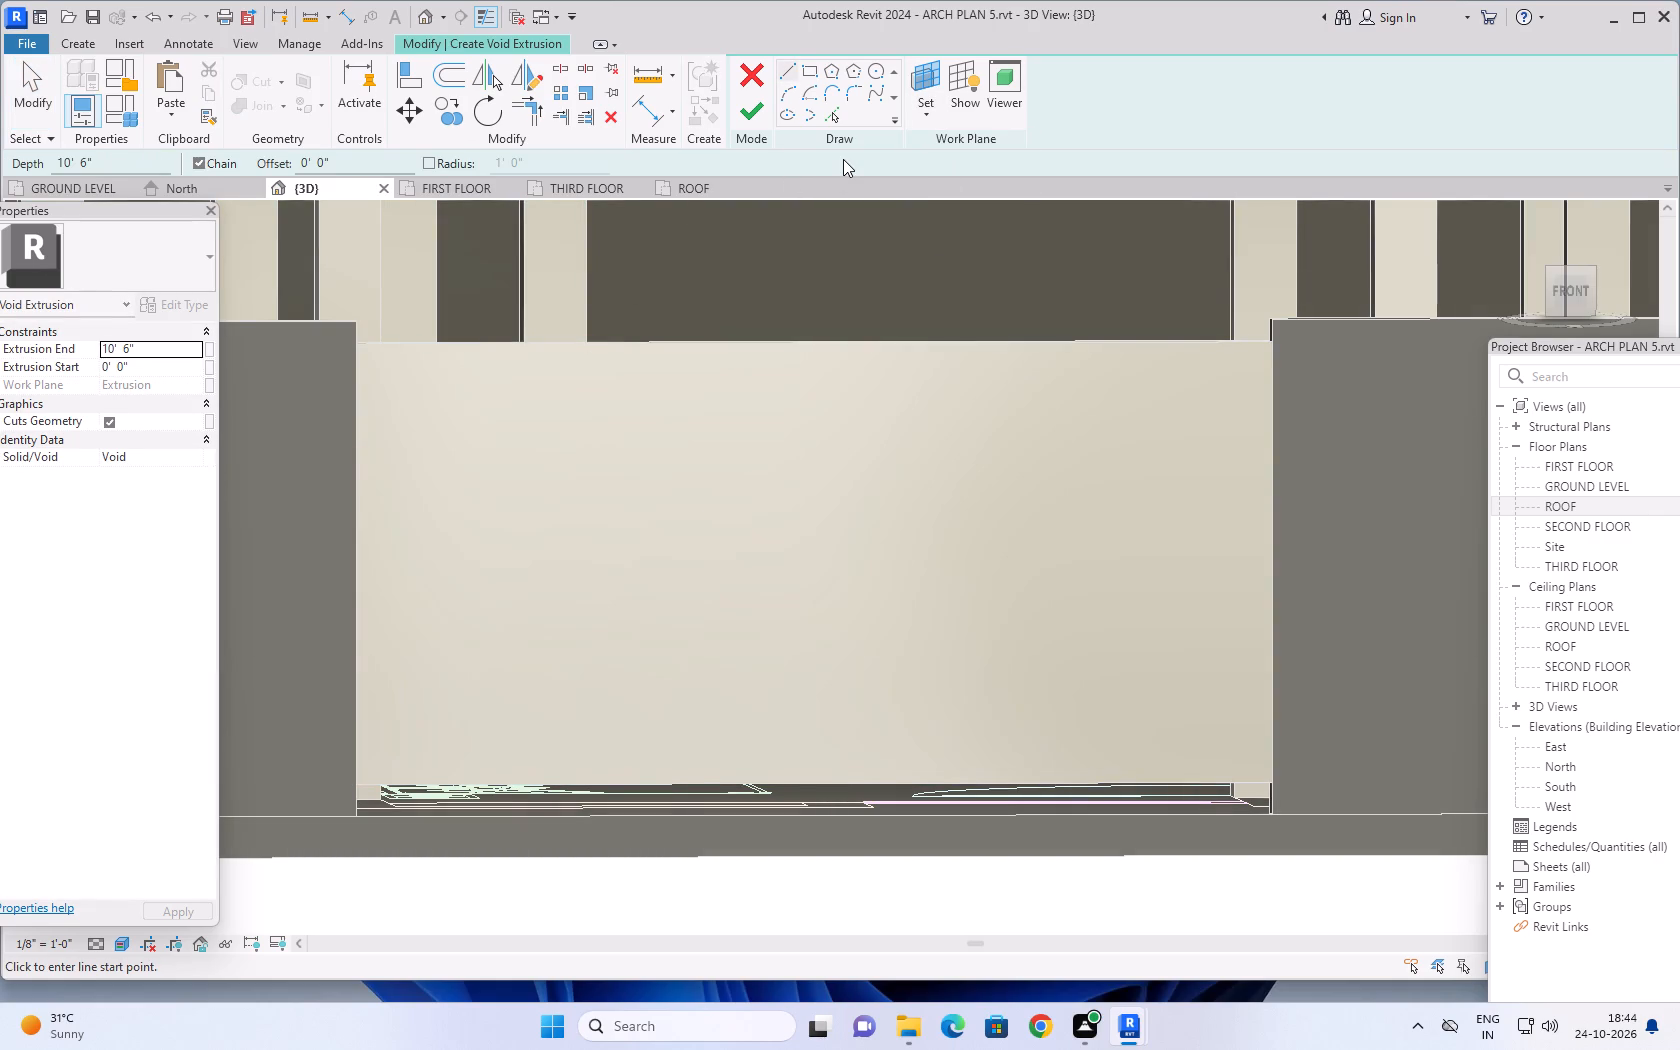
Sketch a narrow vertical rectangle about 4" wide and 4'-3" high near the west end of the gate face.
{"action": "left_click", "coordinate": [809, 75]}
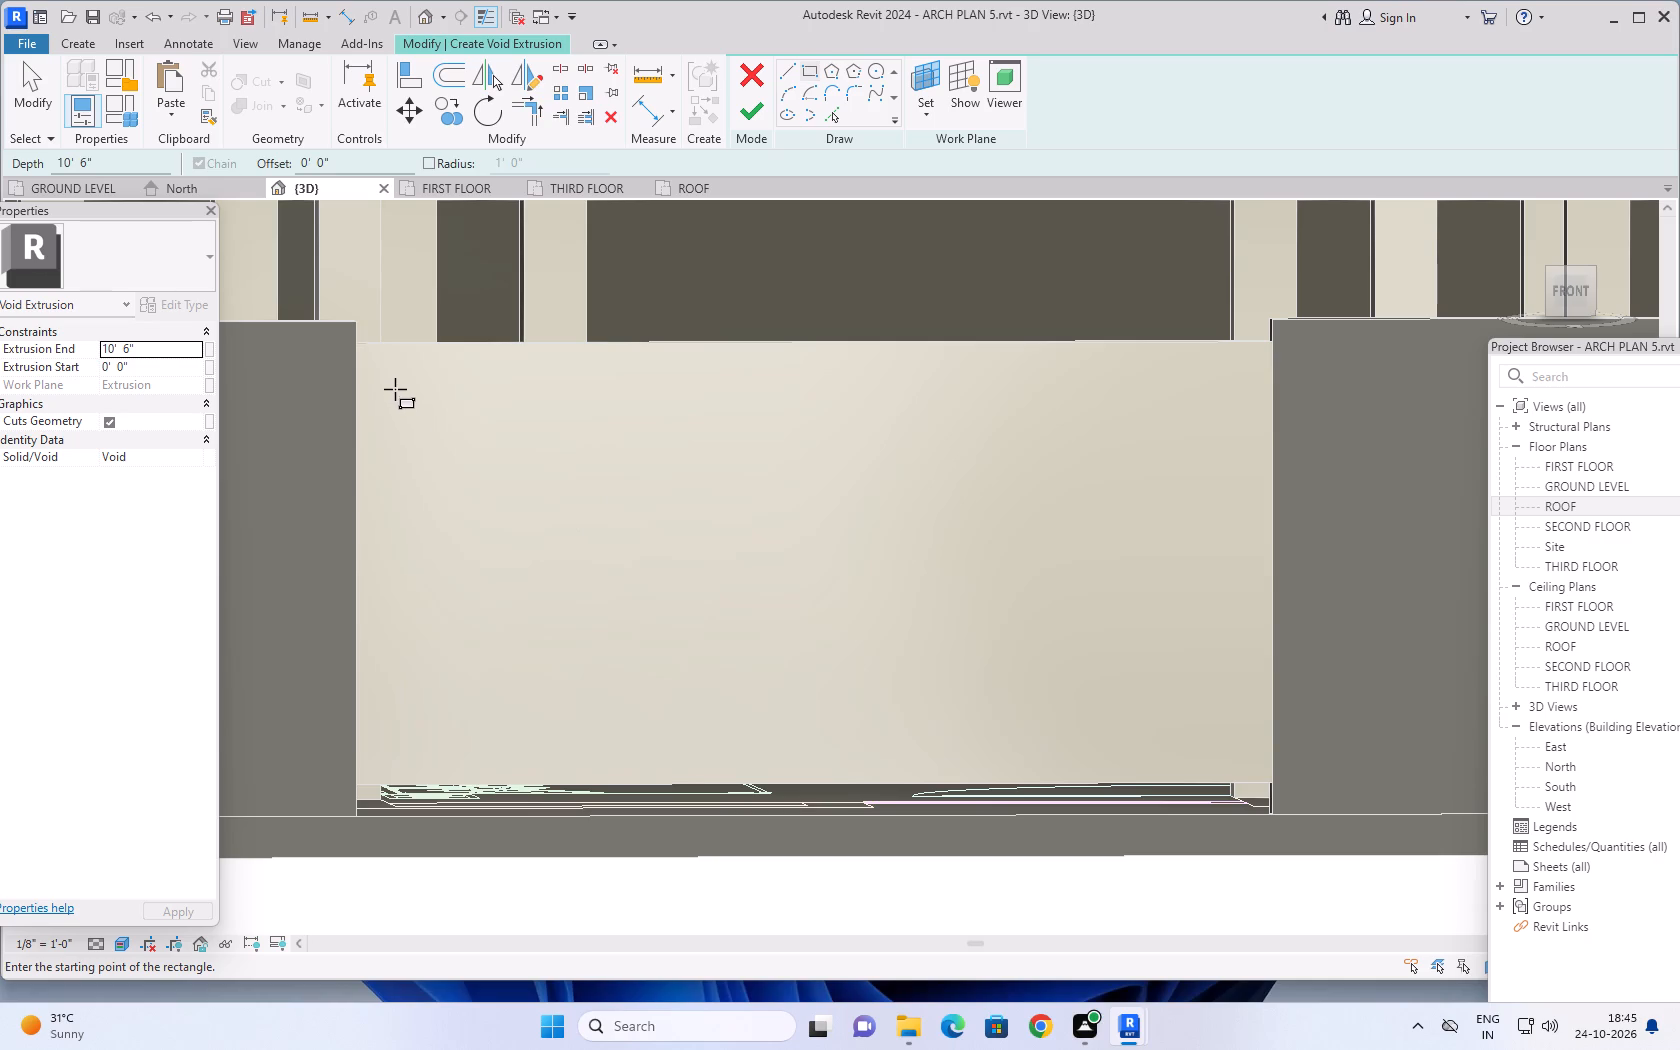
{"action": "left_click", "coordinate": [395, 389]}
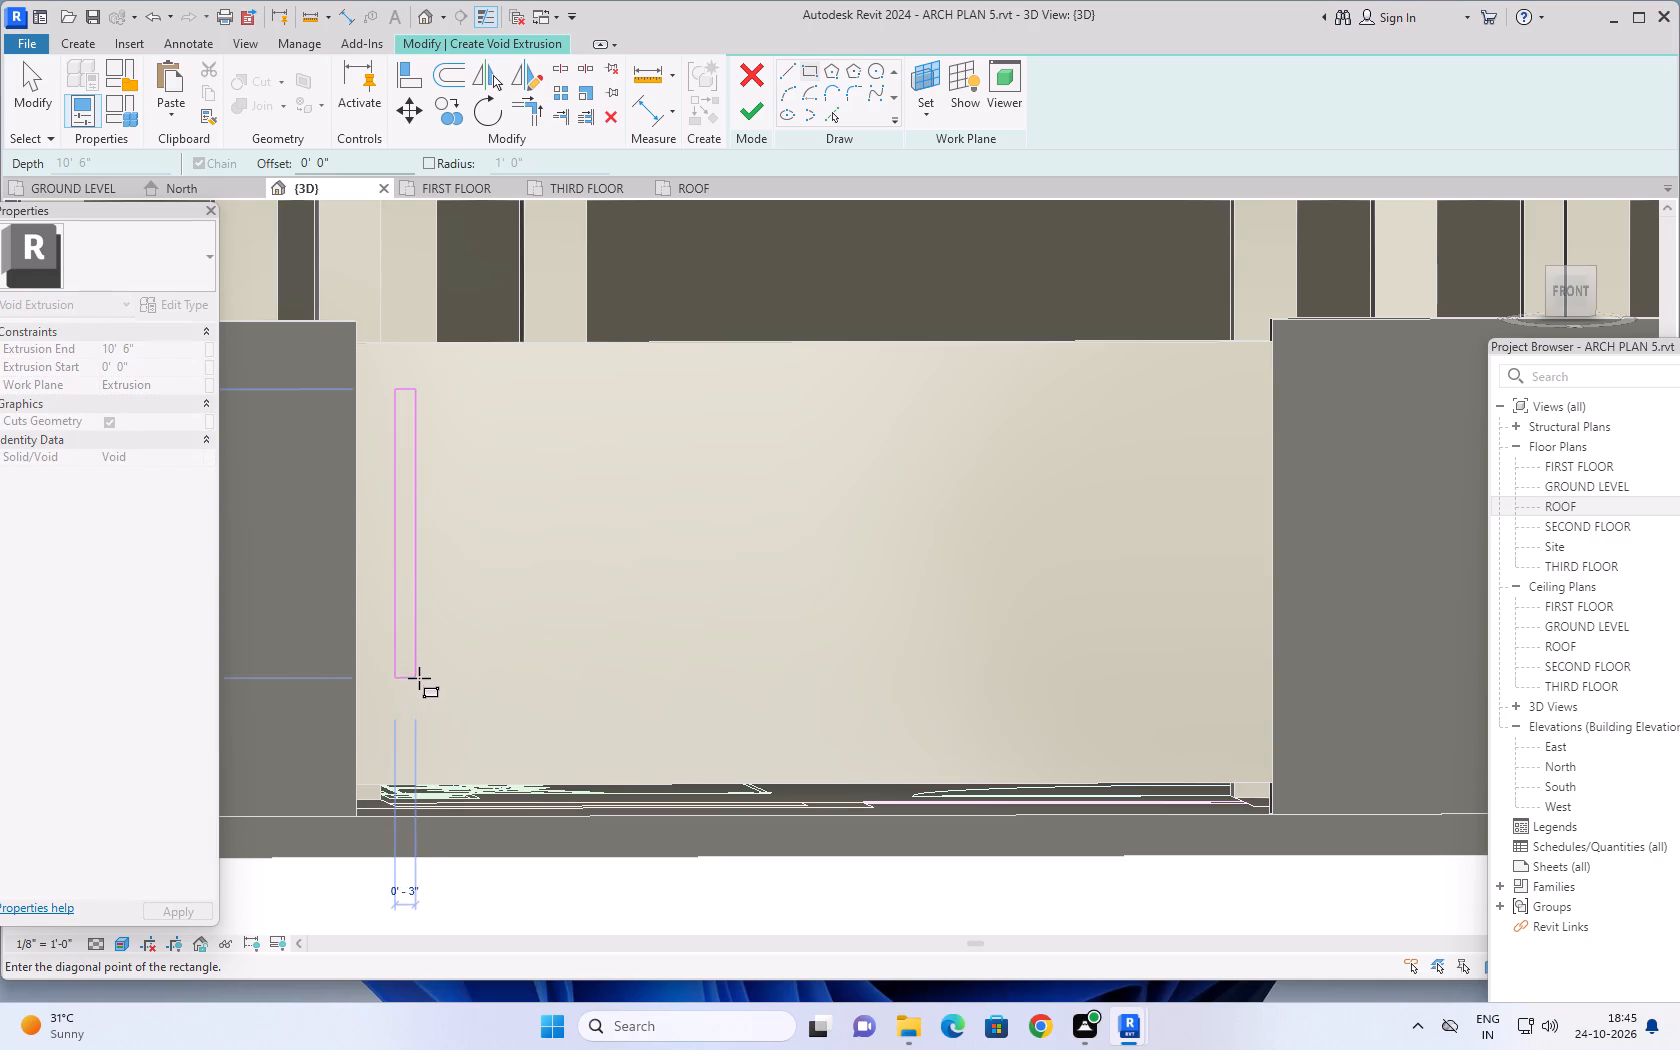
{"action": "left_click", "coordinate": [422, 742]}
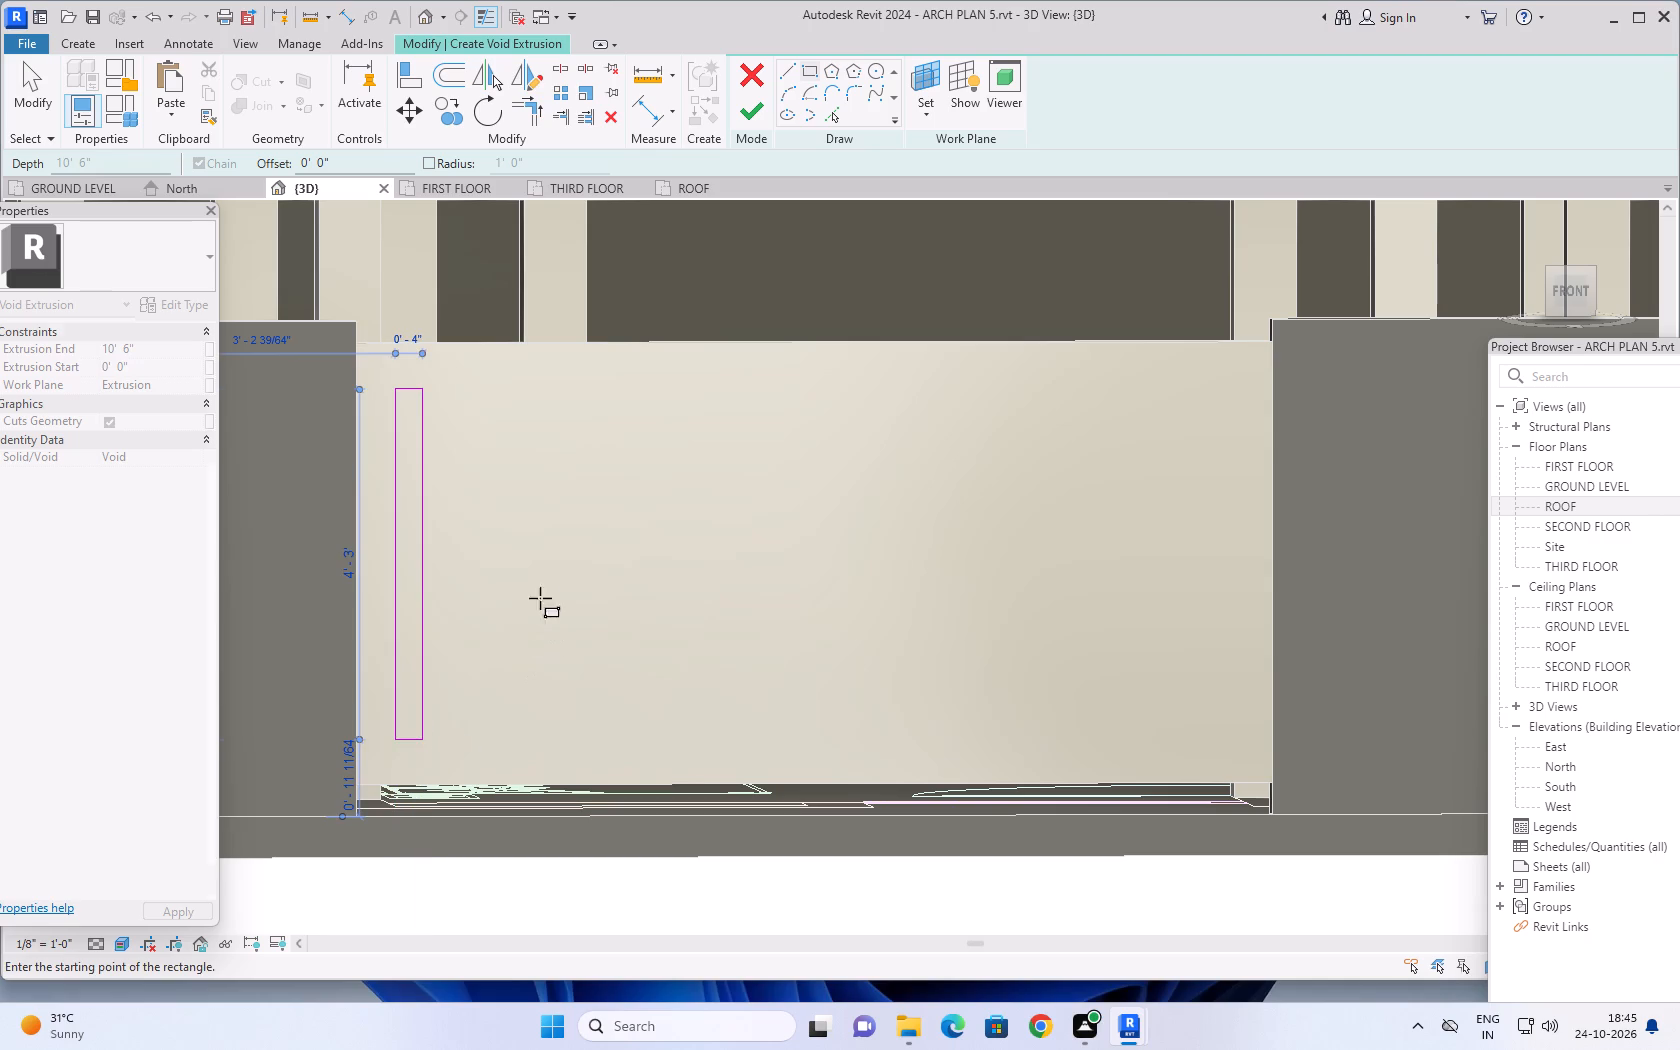
{"action": "key", "text": "Escape"}
{"action": "key", "text": "Escape"}
Copy the whole slot rectangle seven times horizontally along the gate face at 7" spacing.
{"action": "left_click", "coordinate": [448, 363]}
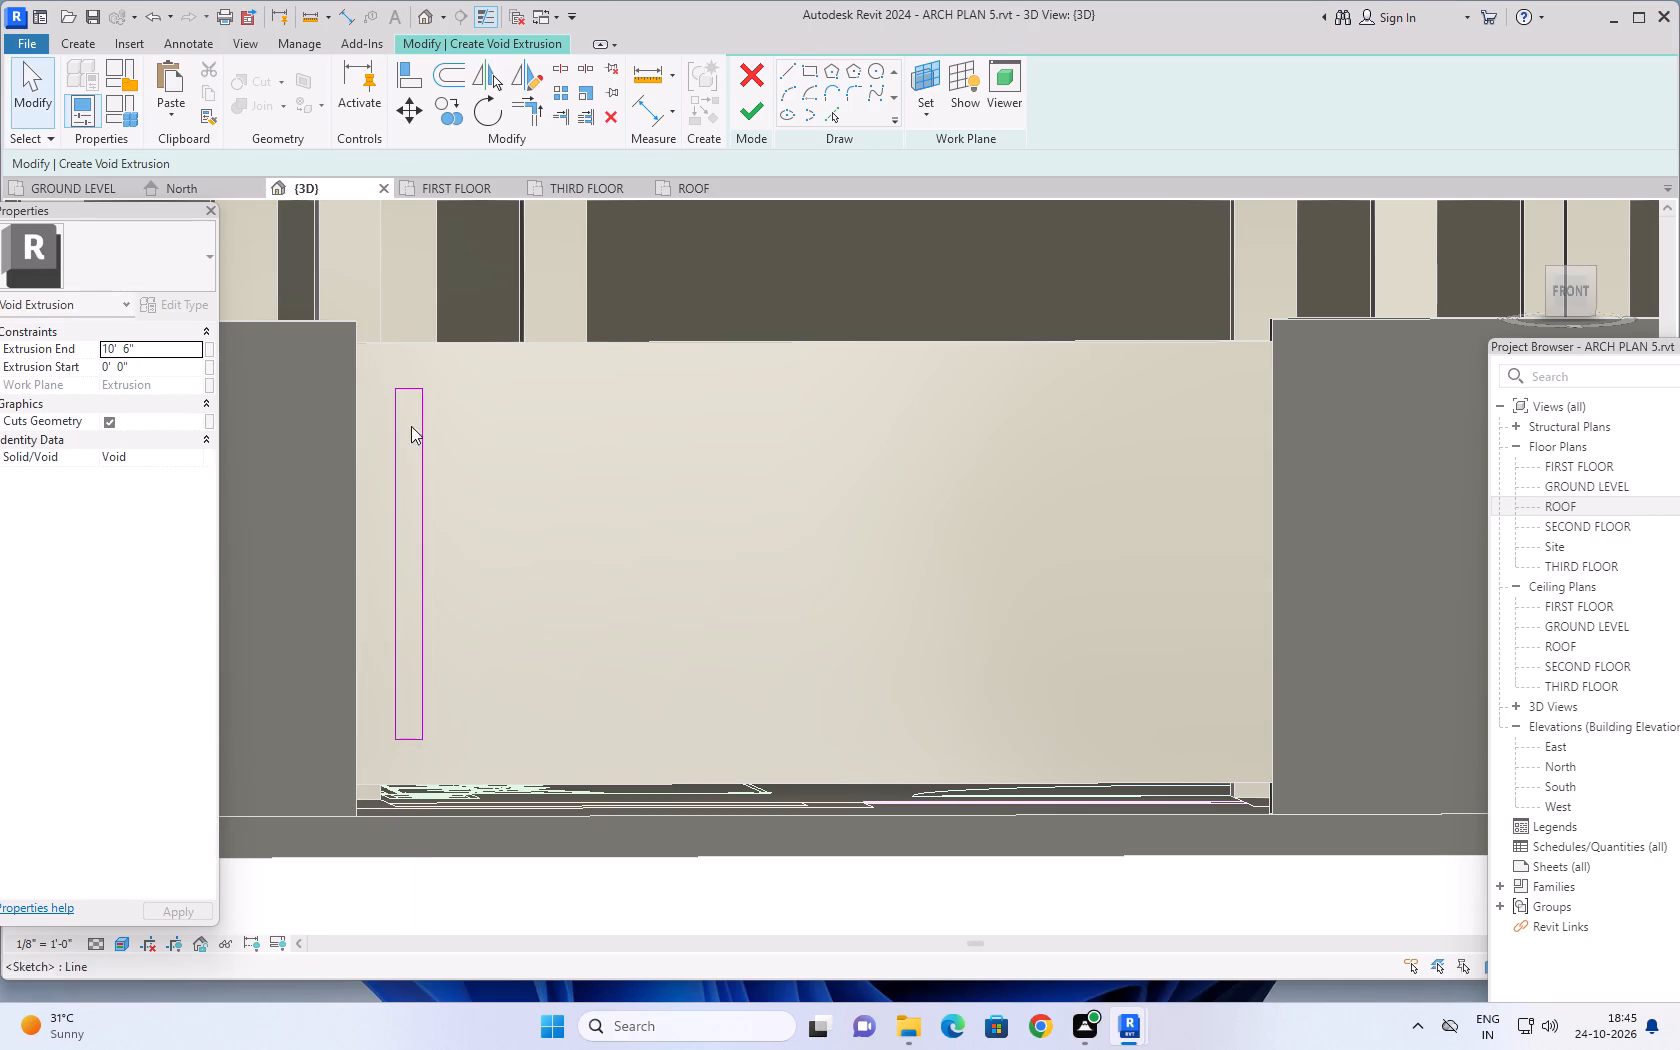
{"action": "key", "text": "Escape"}
{"action": "key", "text": "Escape"}
{"action": "left_click_drag", "start_coordinate": [449, 369], "coordinate": [401, 496]}
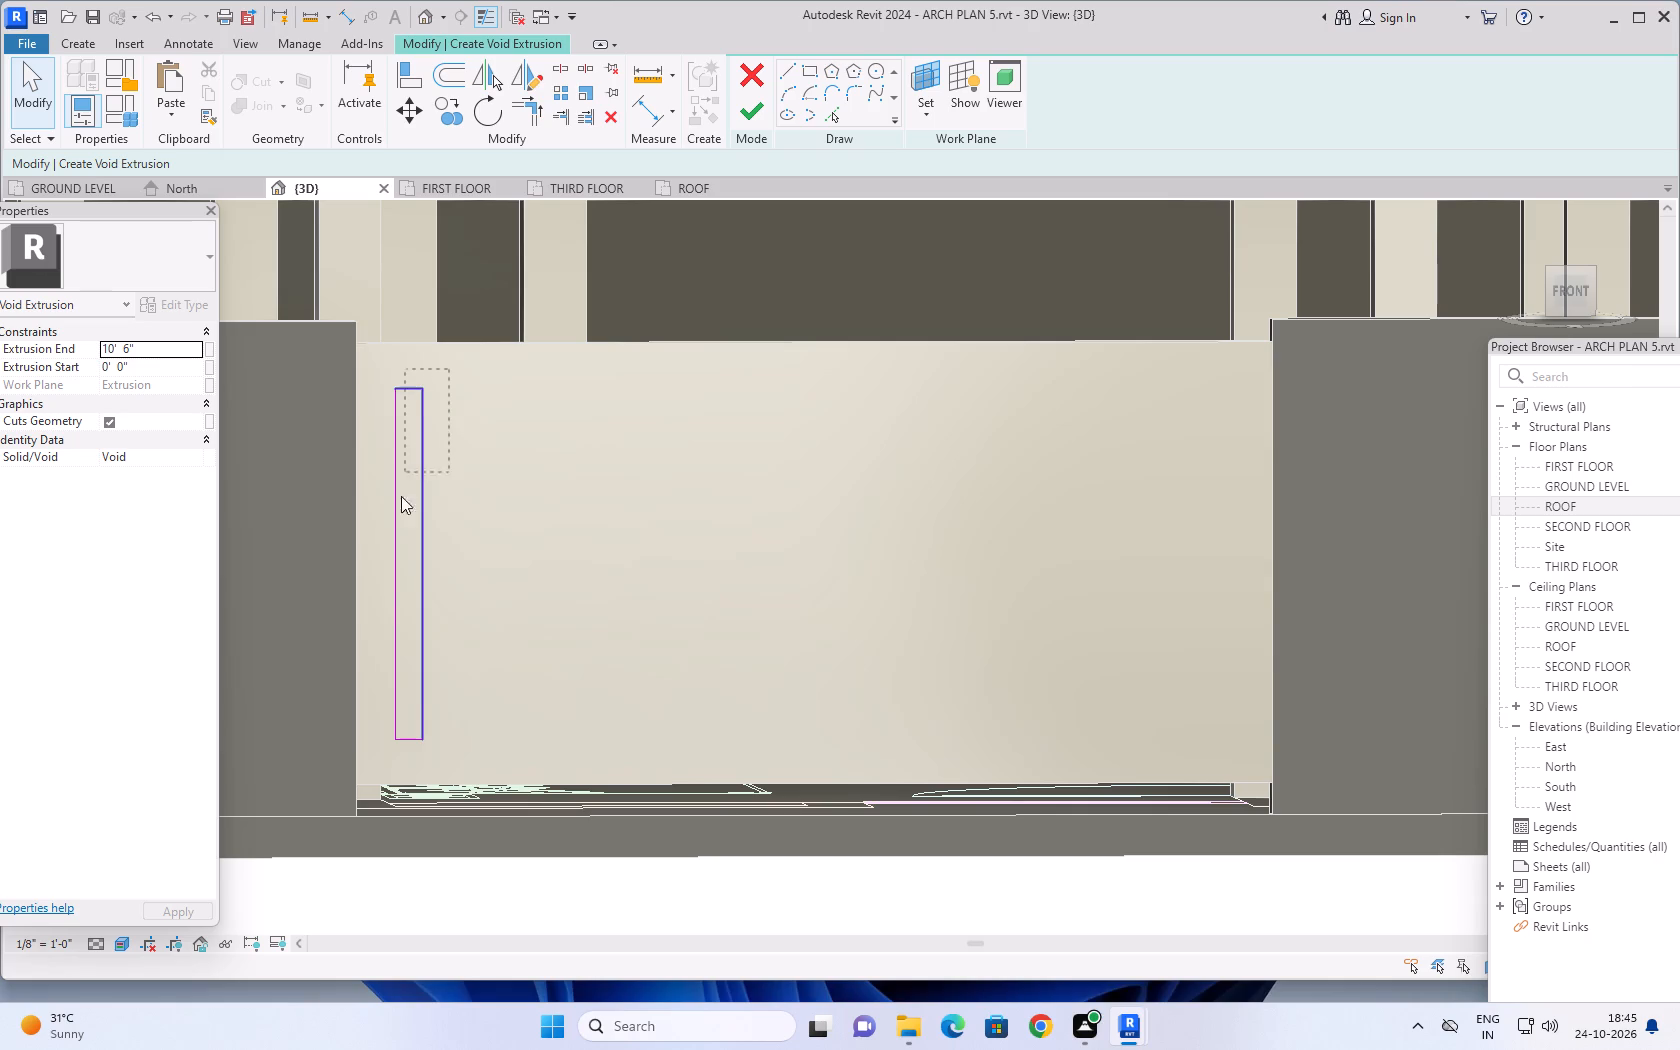
{"action": "left_click_drag", "start_coordinate": [401, 496], "coordinate": [385, 753]}
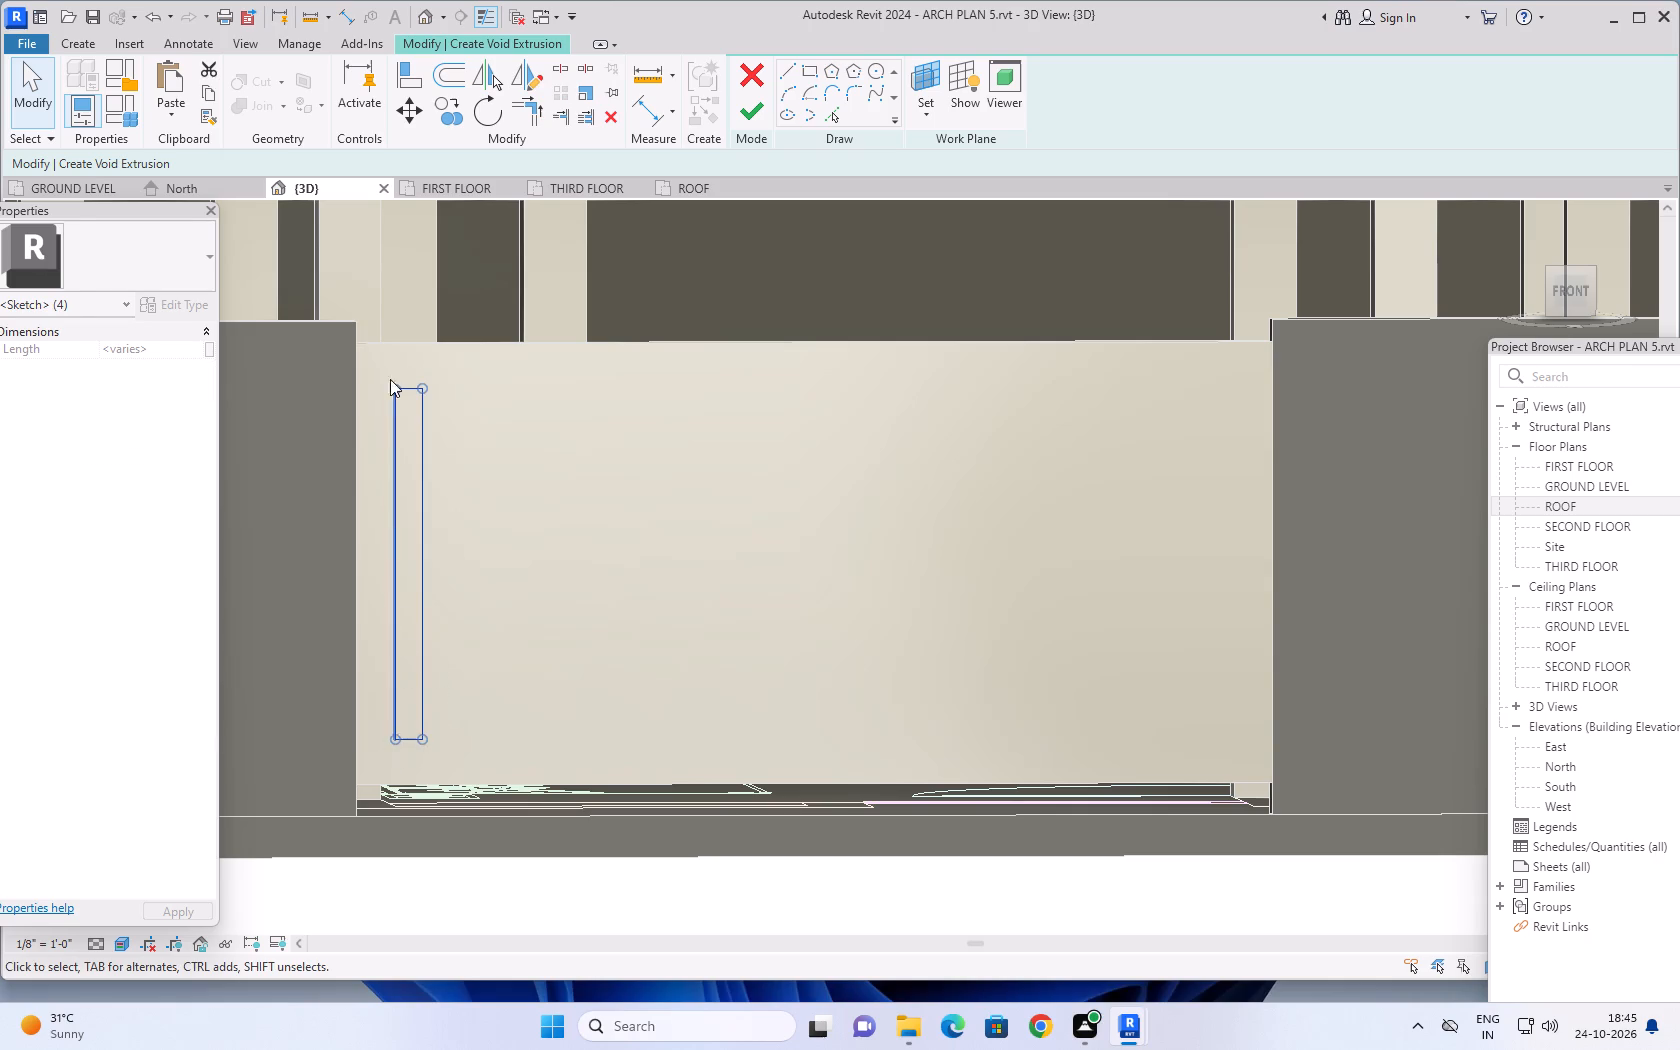
{"action": "left_click", "coordinate": [446, 109]}
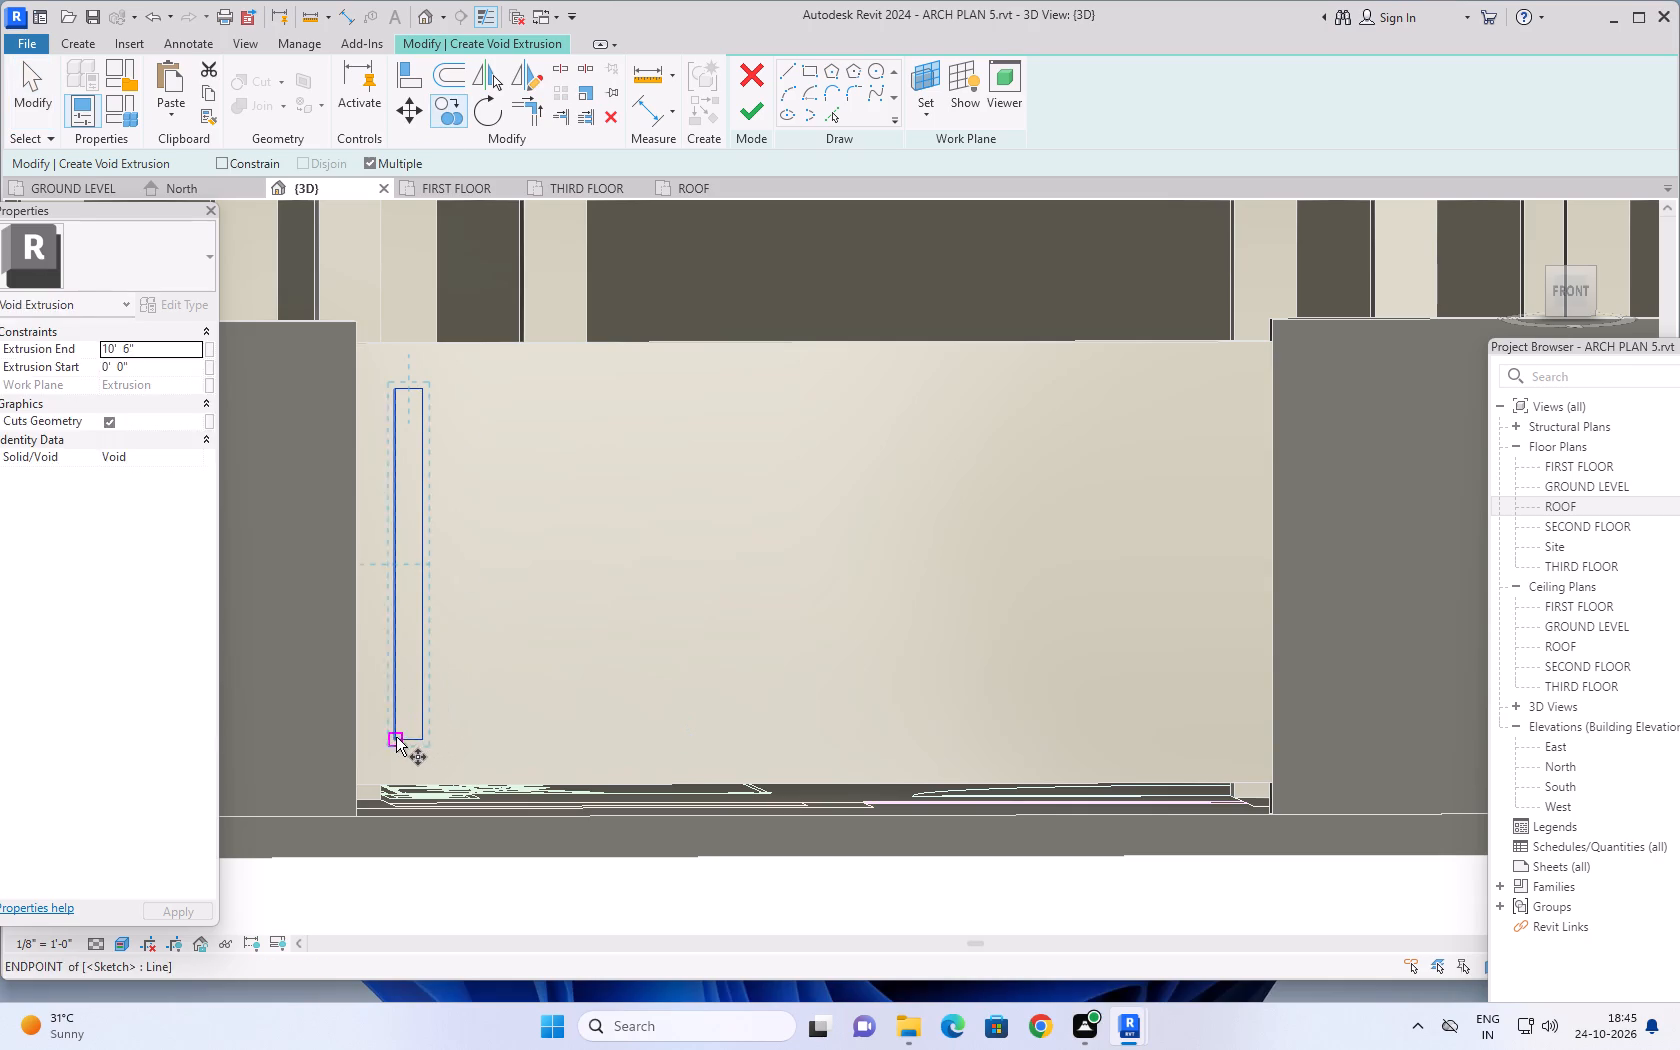
{"action": "left_click", "coordinate": [396, 737]}
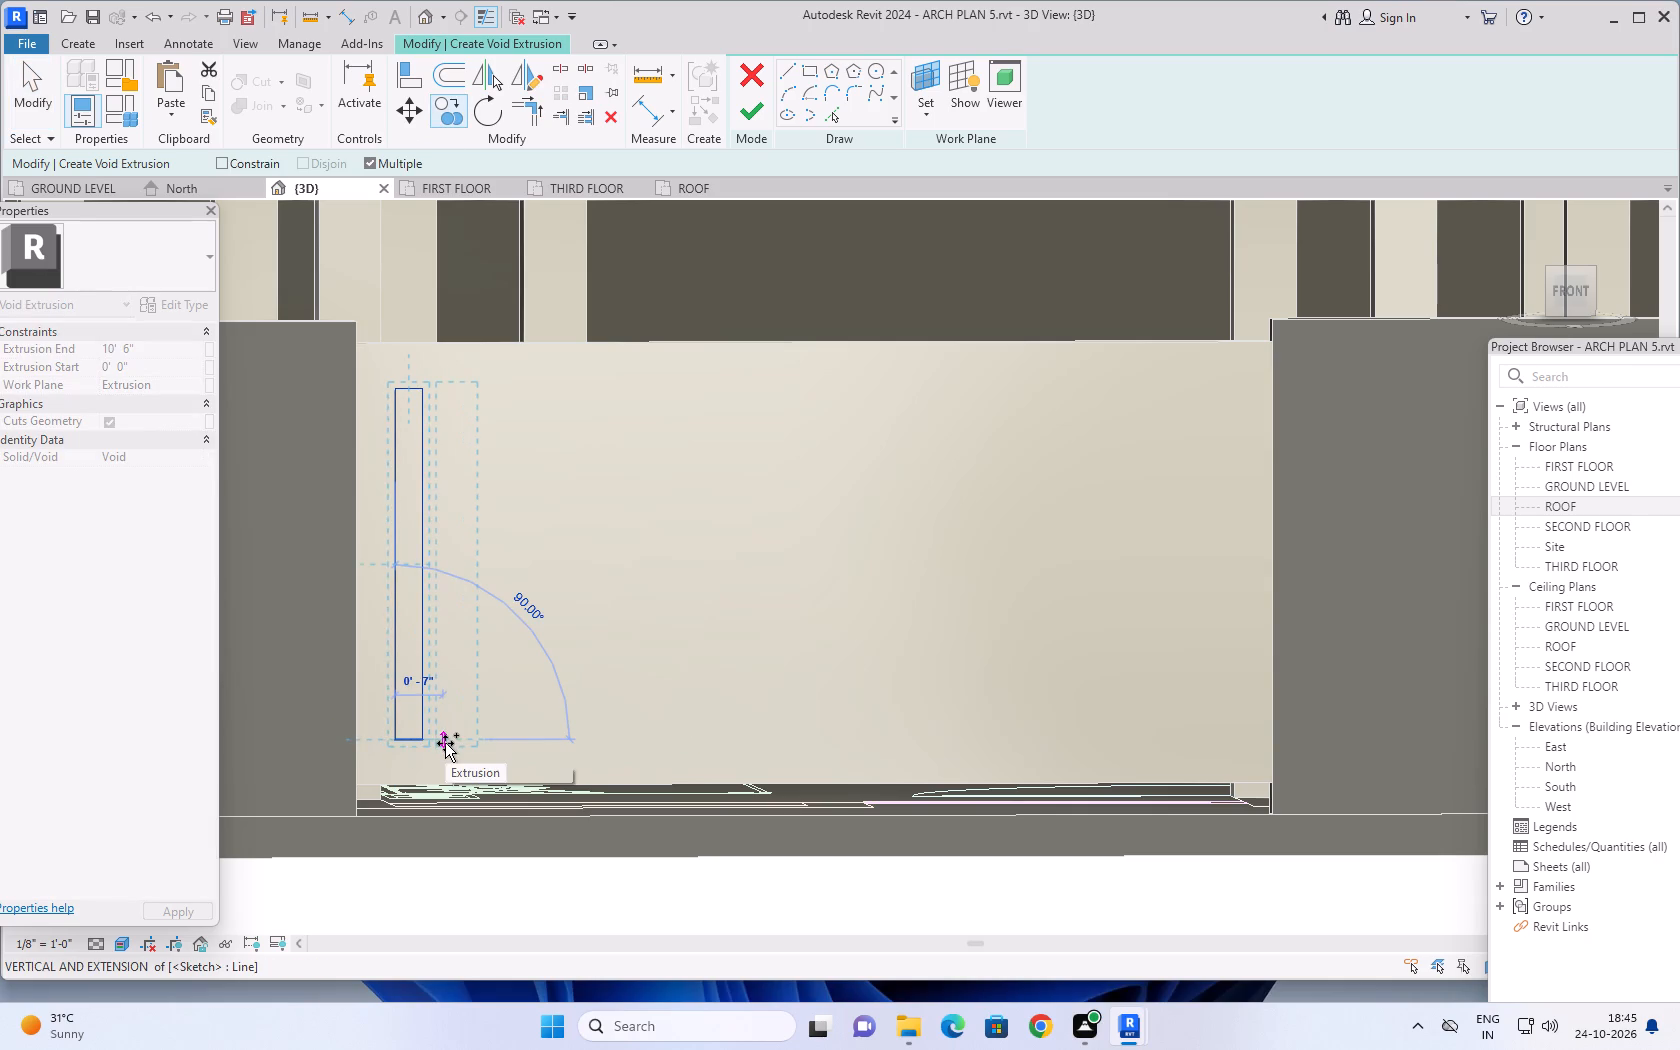
{"action": "left_click", "coordinate": [445, 743]}
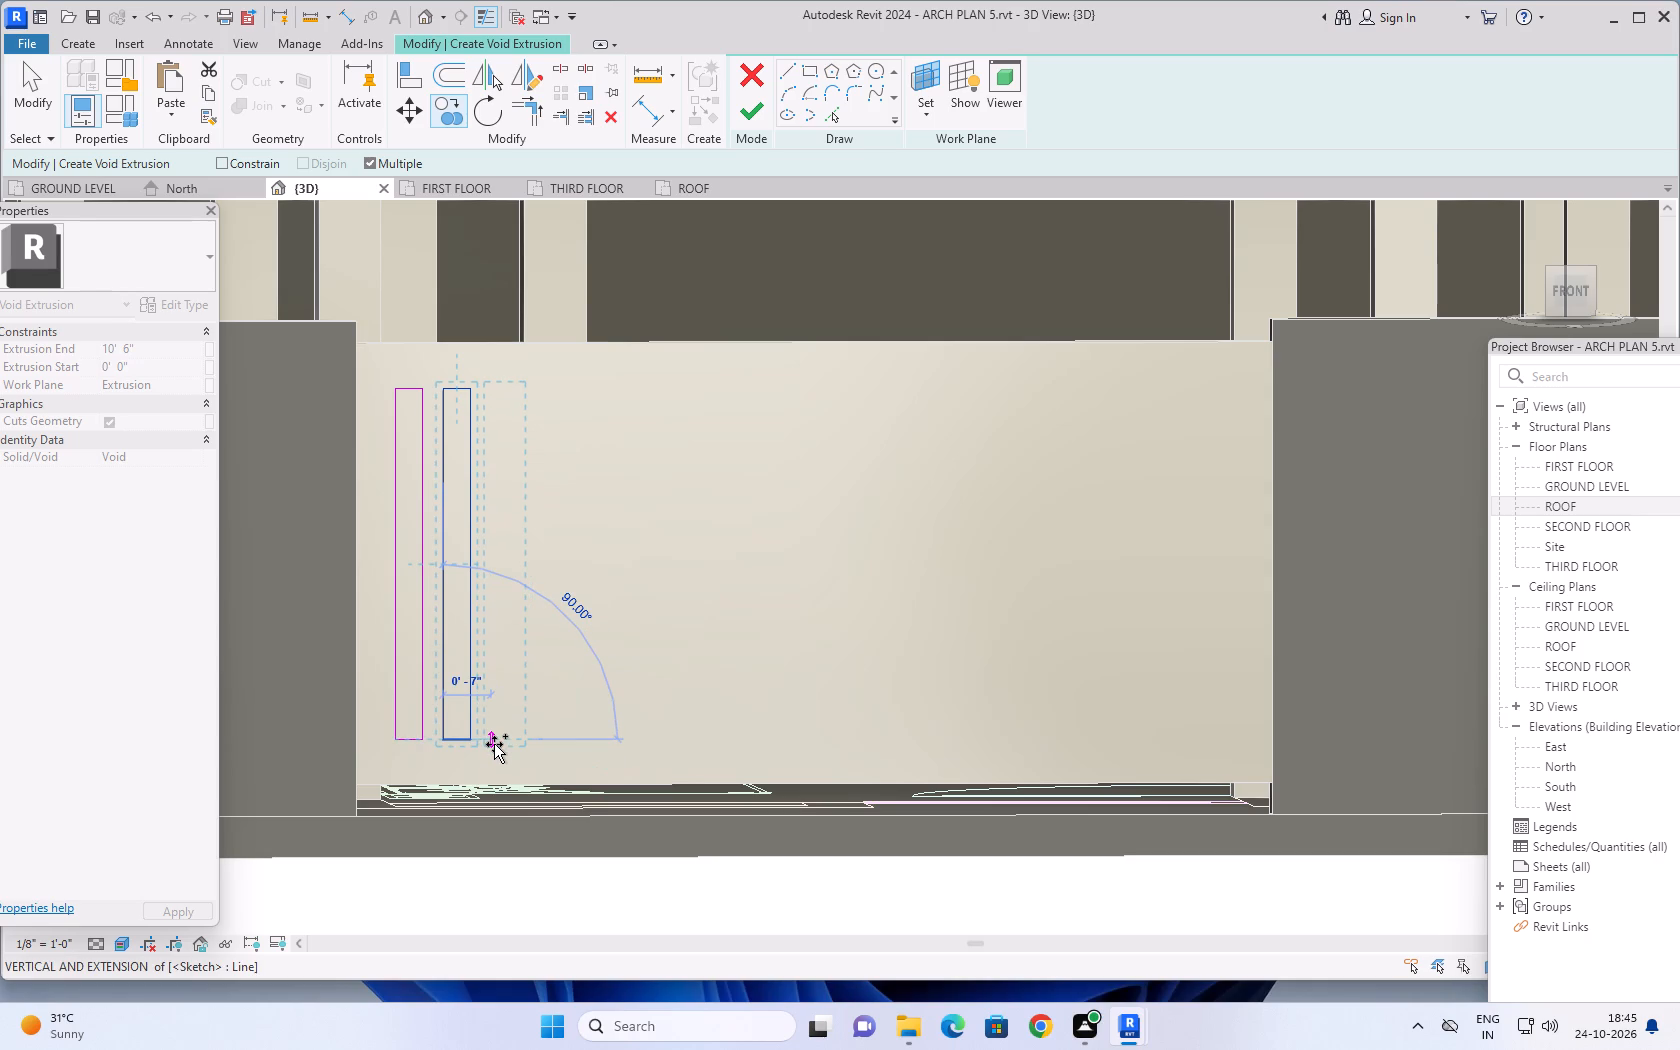
{"action": "left_click", "coordinate": [494, 744]}
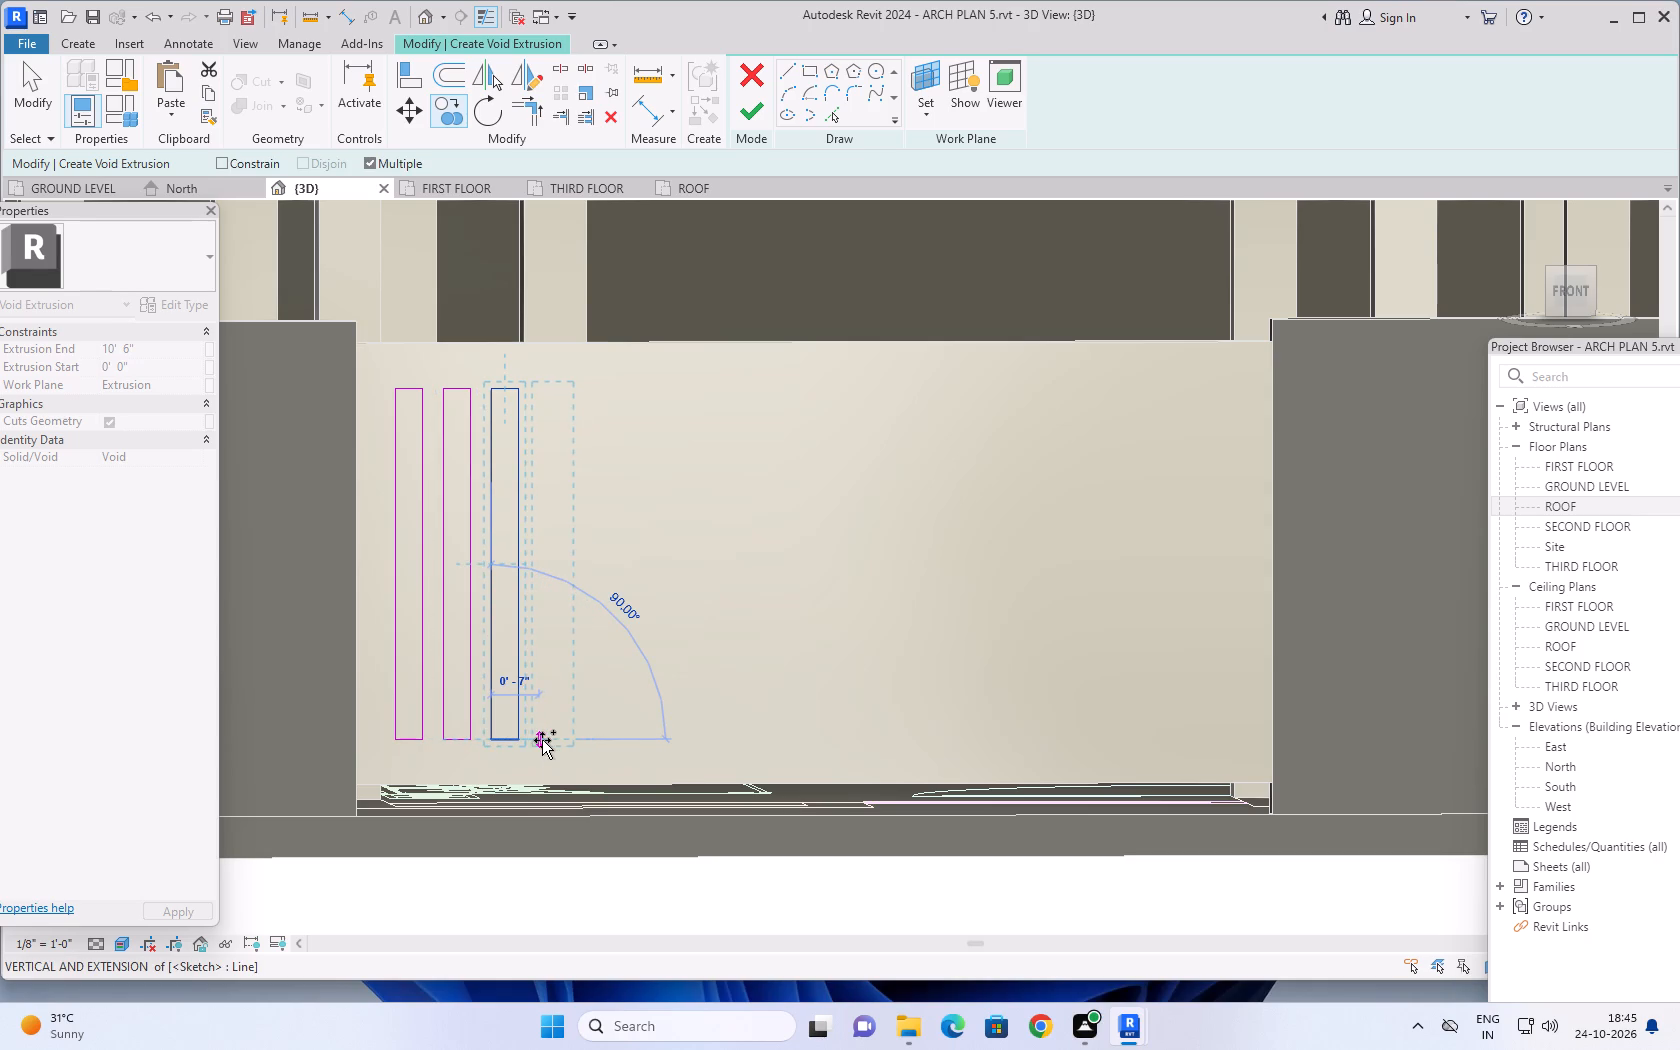
{"action": "left_click", "coordinate": [542, 740]}
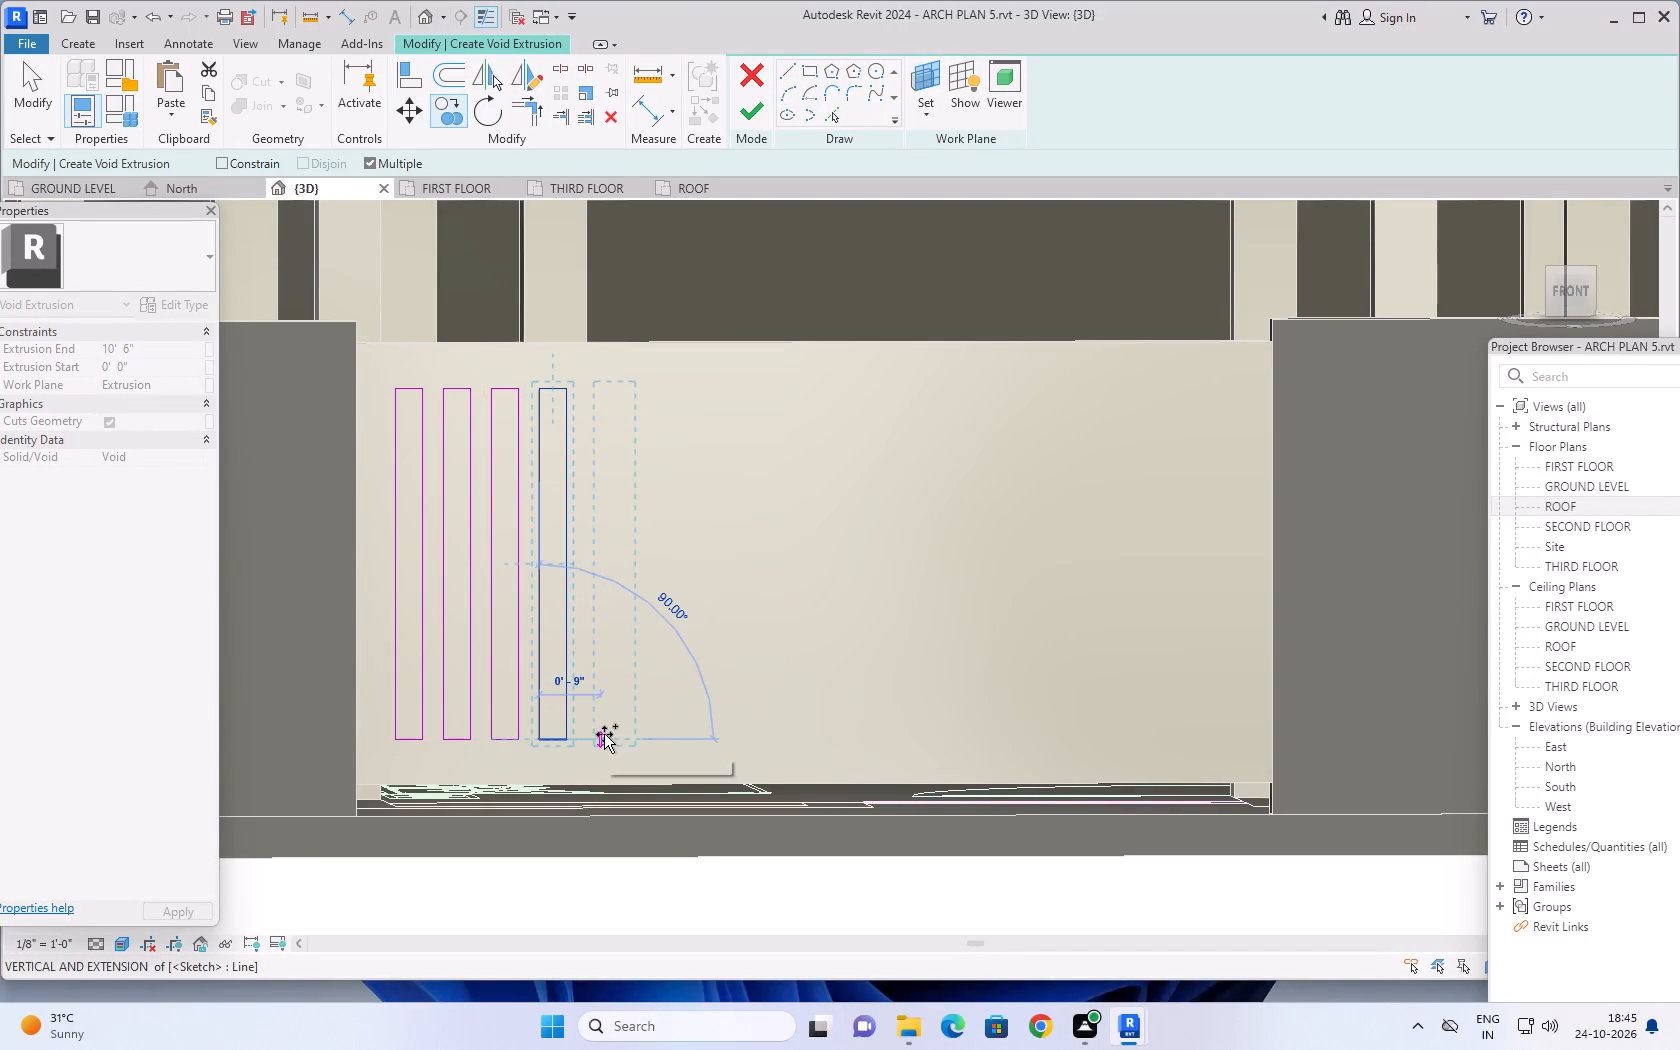
{"action": "left_click", "coordinate": [590, 732]}
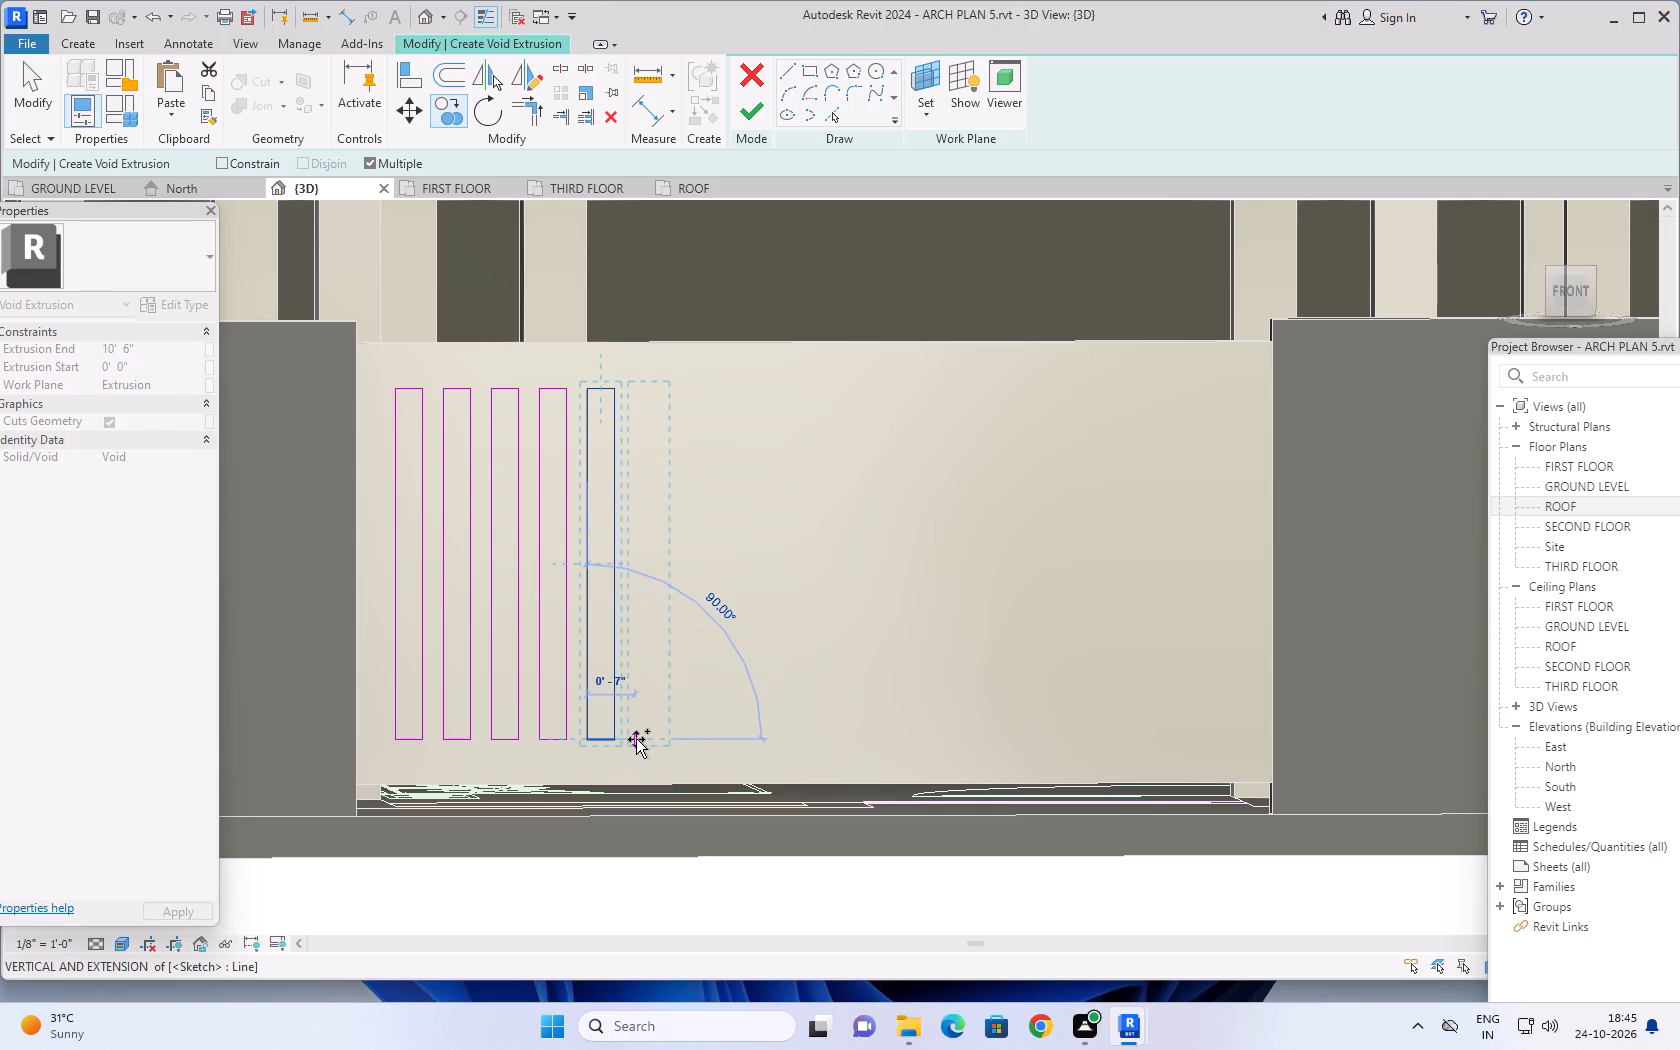
{"action": "left_click", "coordinate": [636, 739]}
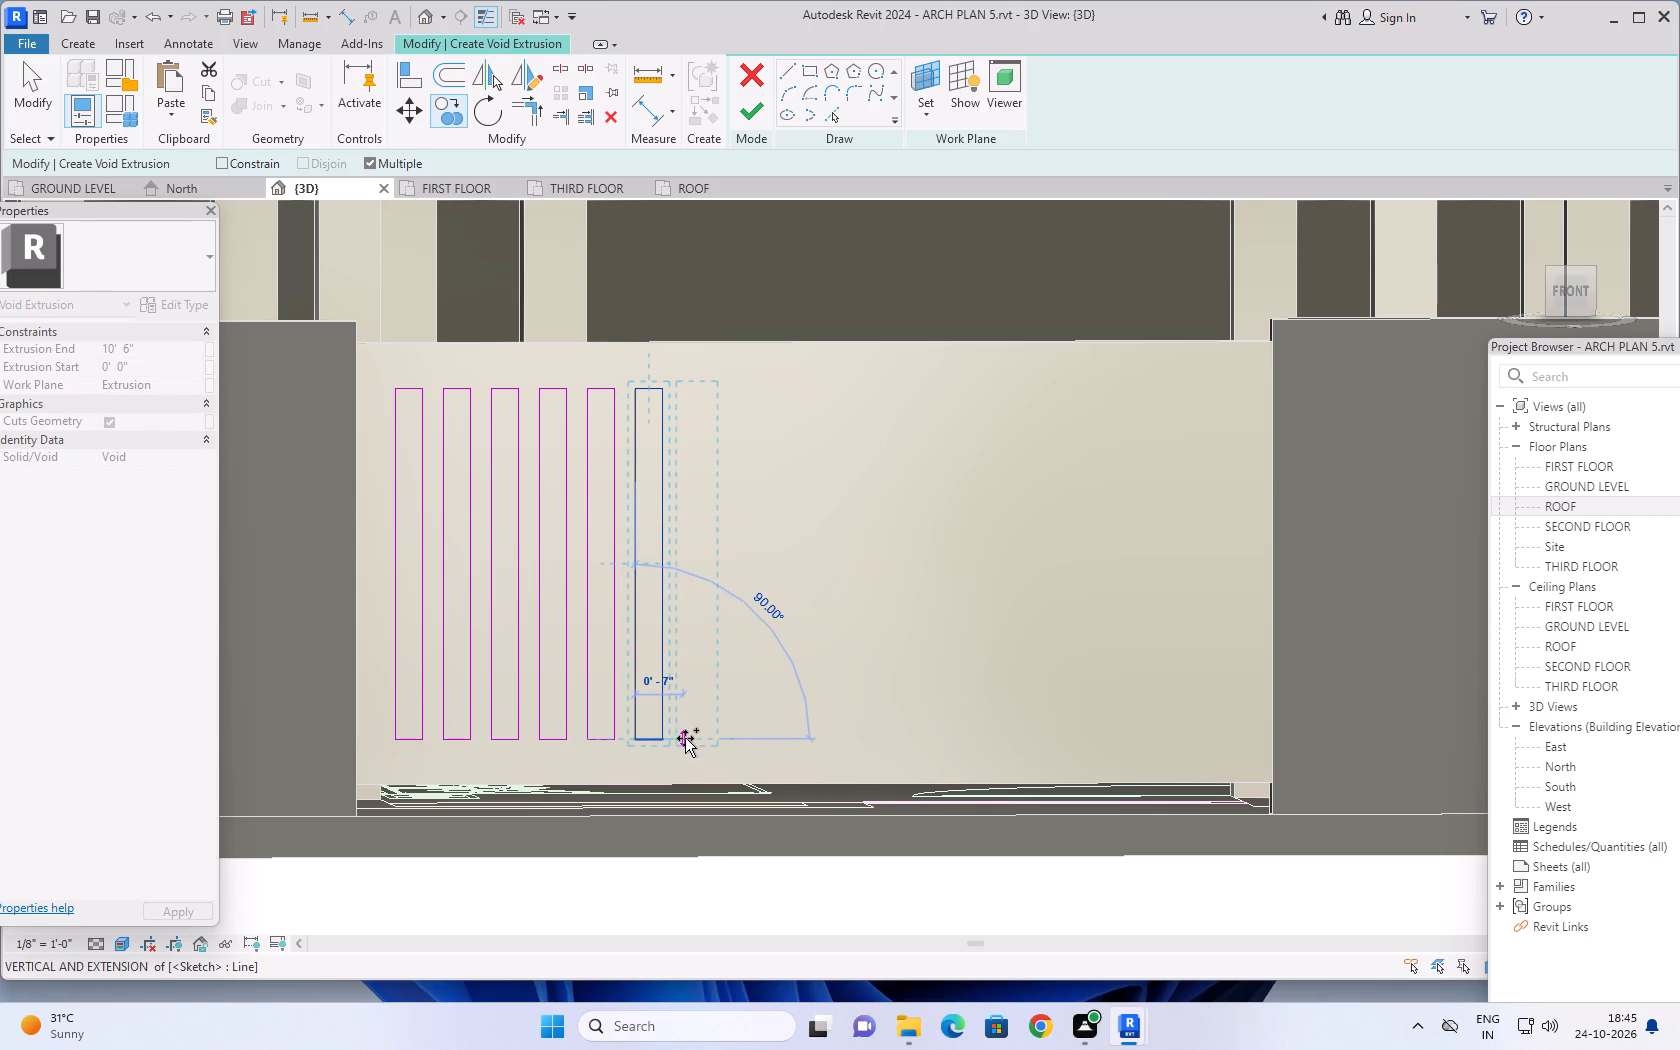
{"action": "left_click", "coordinate": [685, 738]}
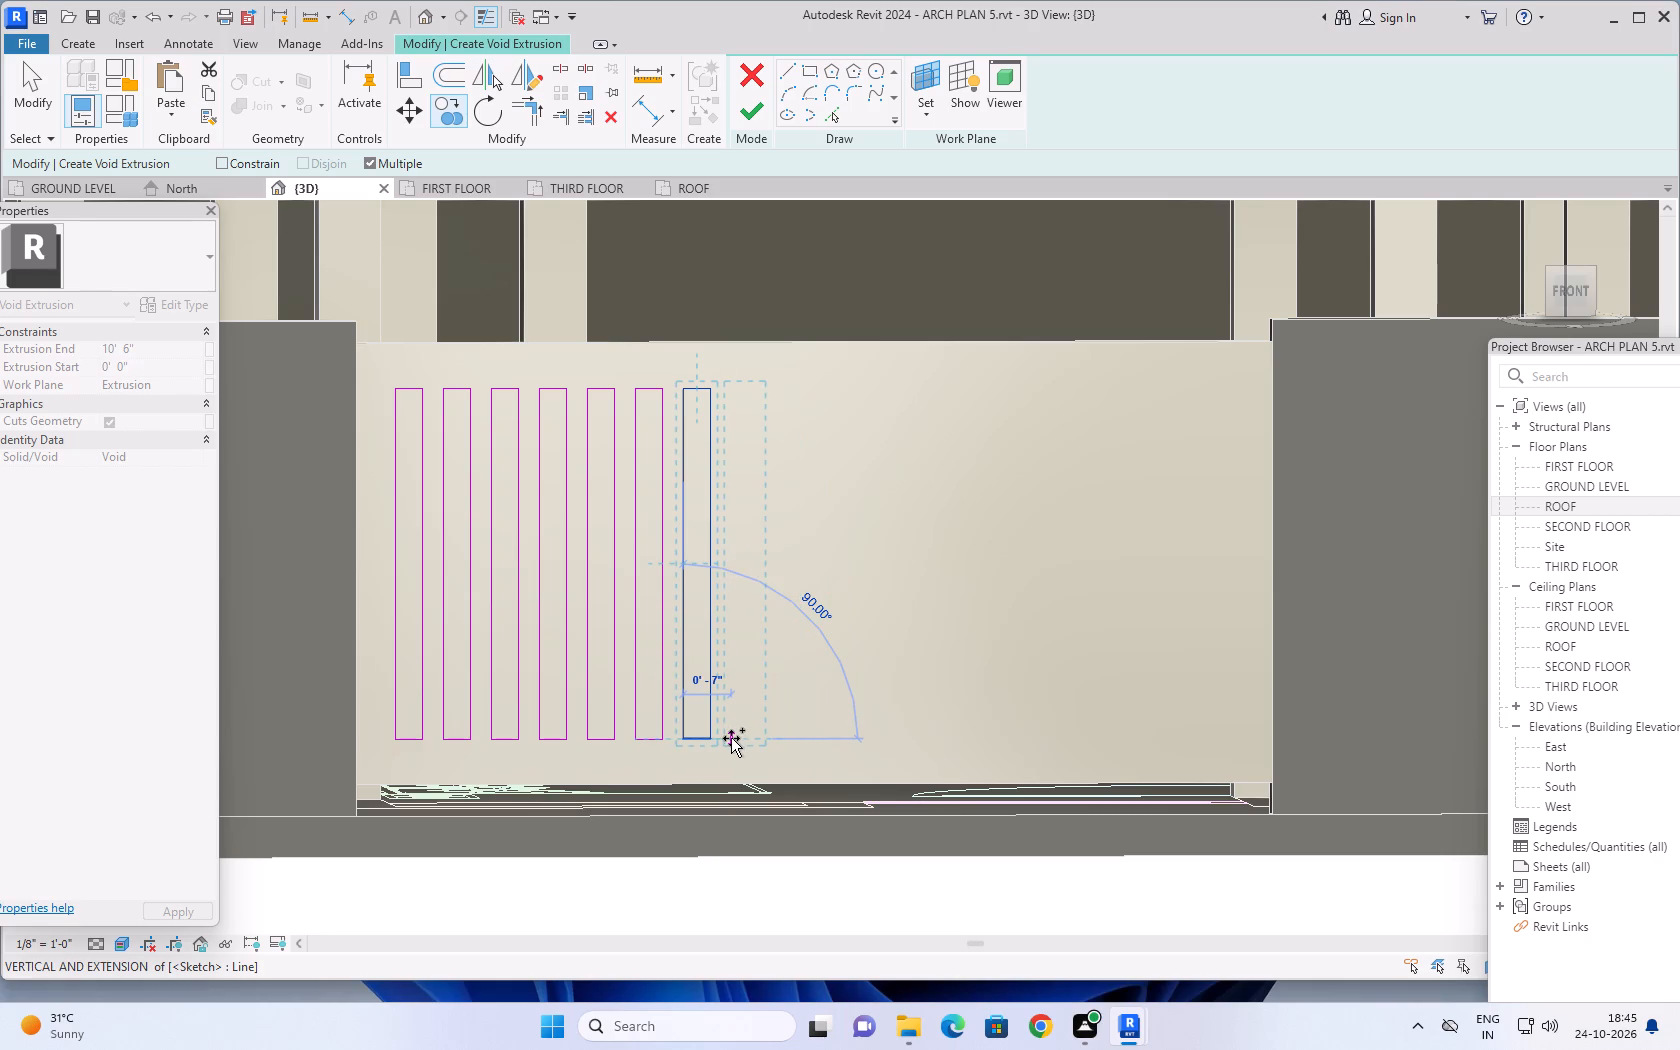
{"action": "left_click", "coordinate": [728, 737]}
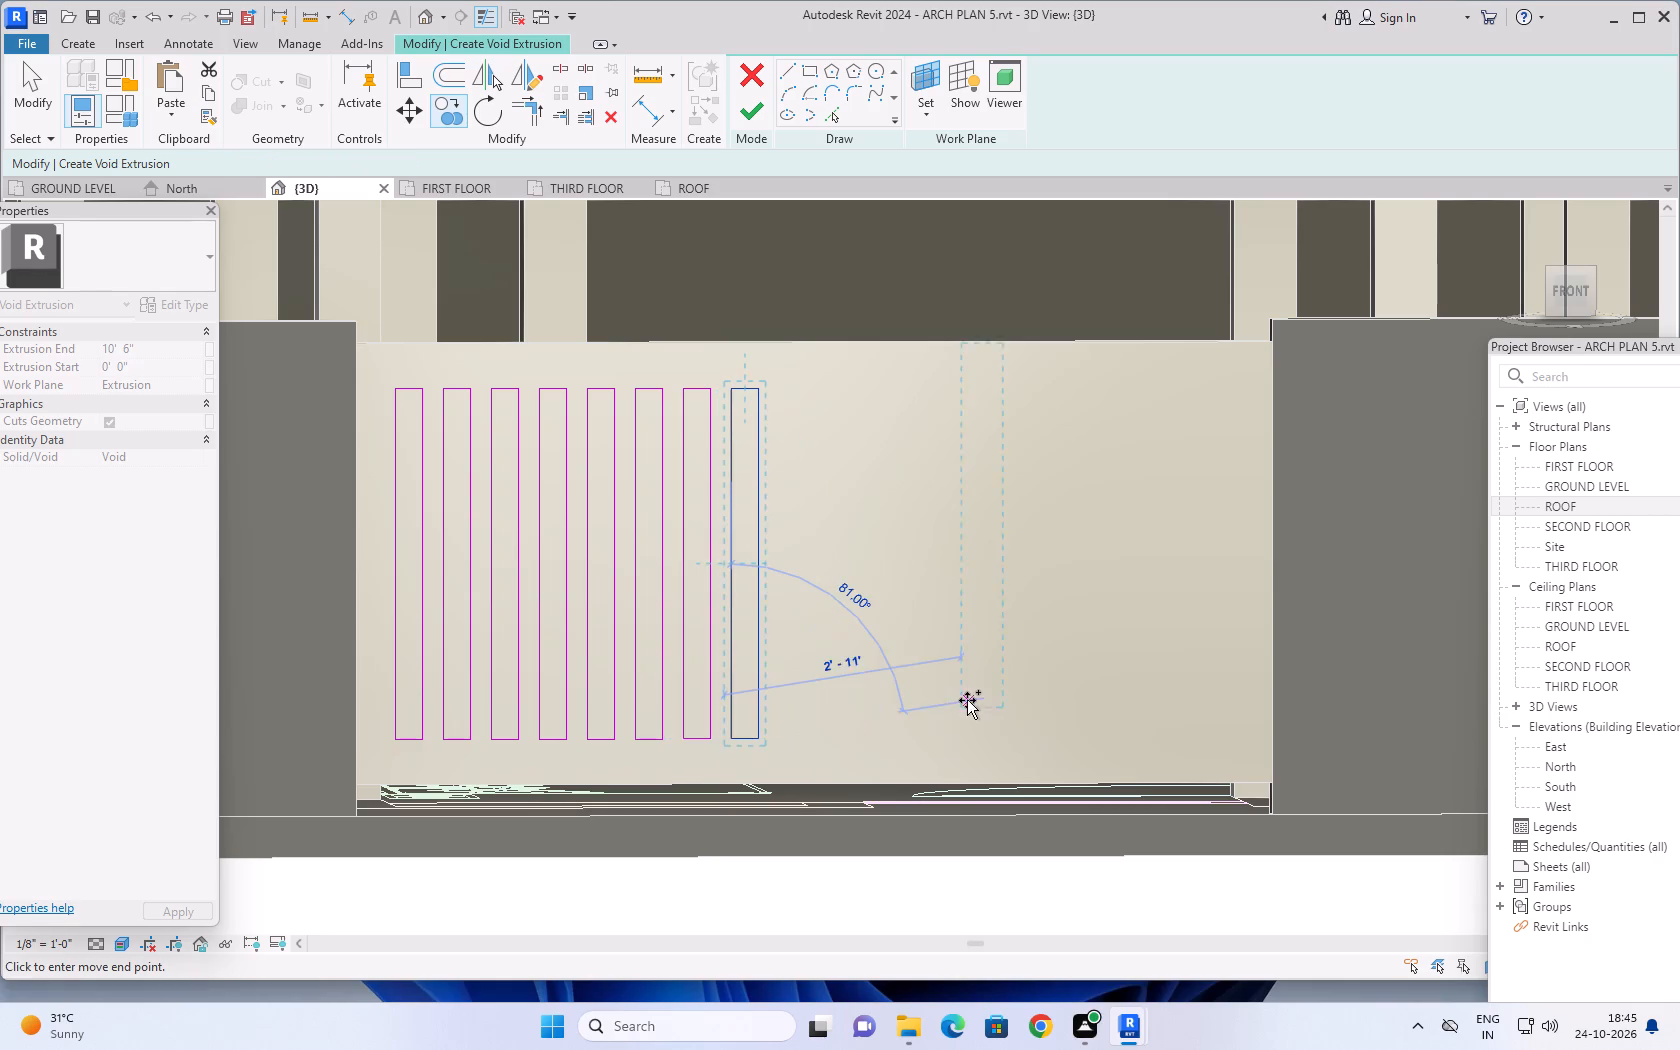
{"action": "scroll", "coordinate": [1012, 695], "scroll_direction": "down", "scroll_amount": 2}
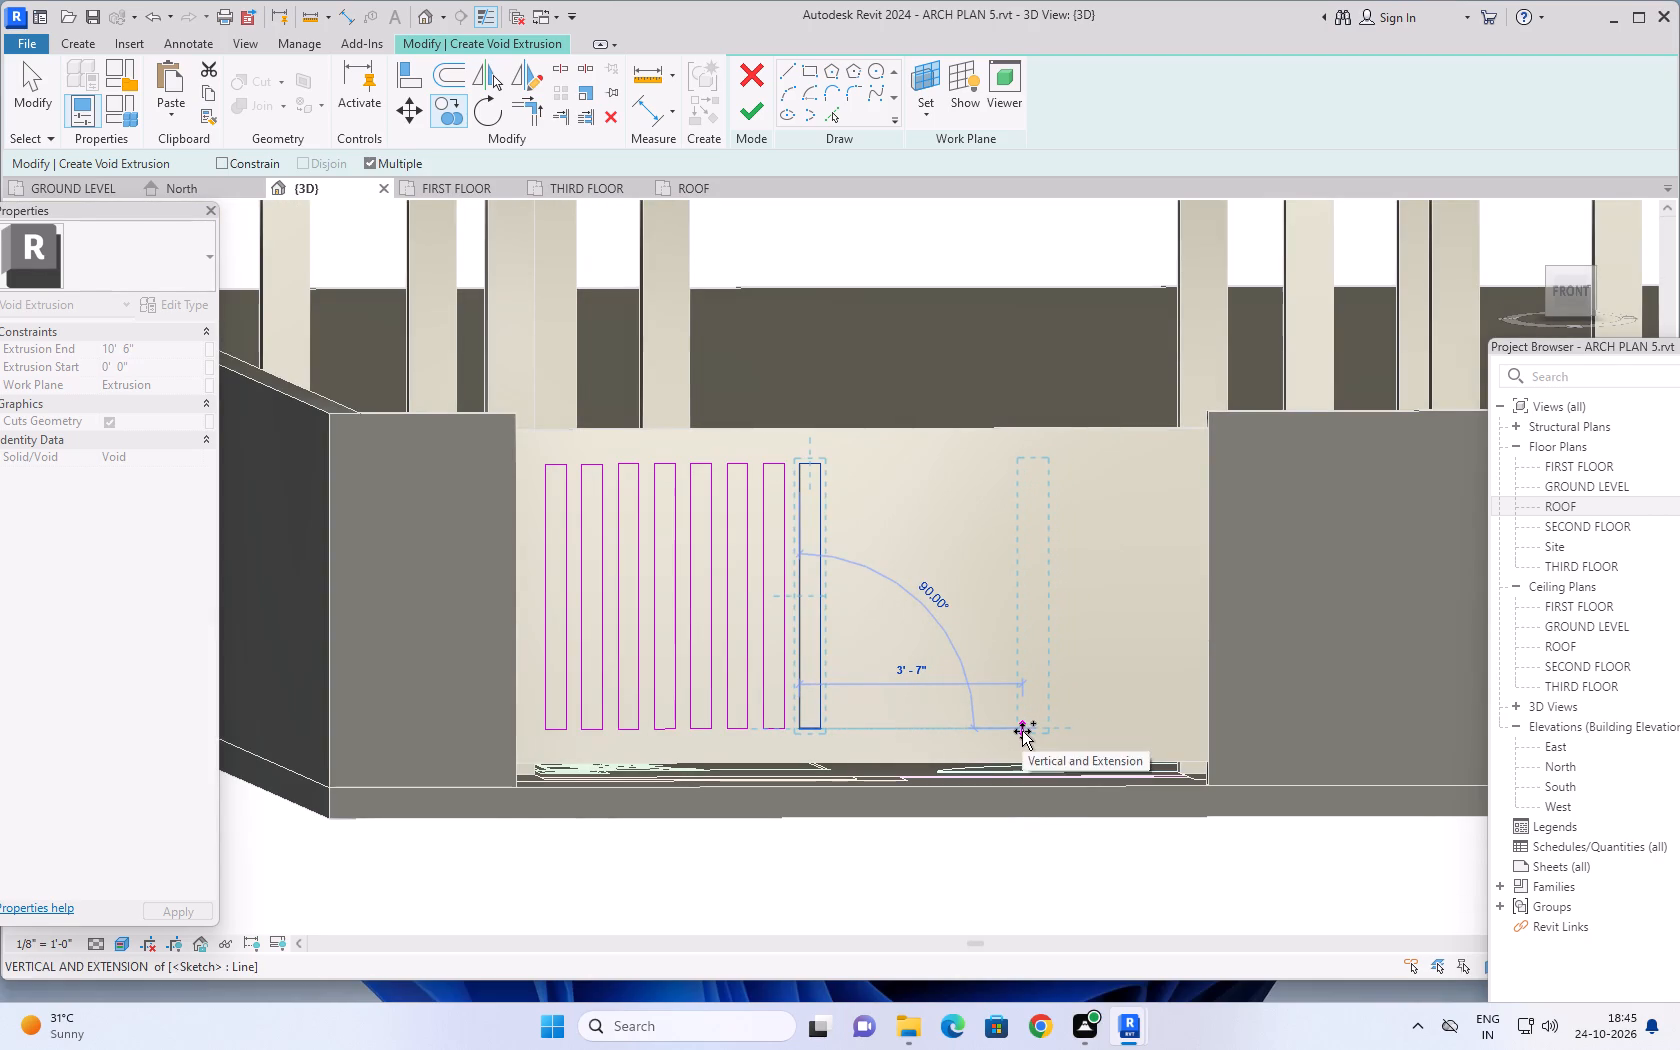
{"action": "middle_click_drag", "start_coordinate": [1022, 731], "coordinate": [998, 742], "text": "shift"}
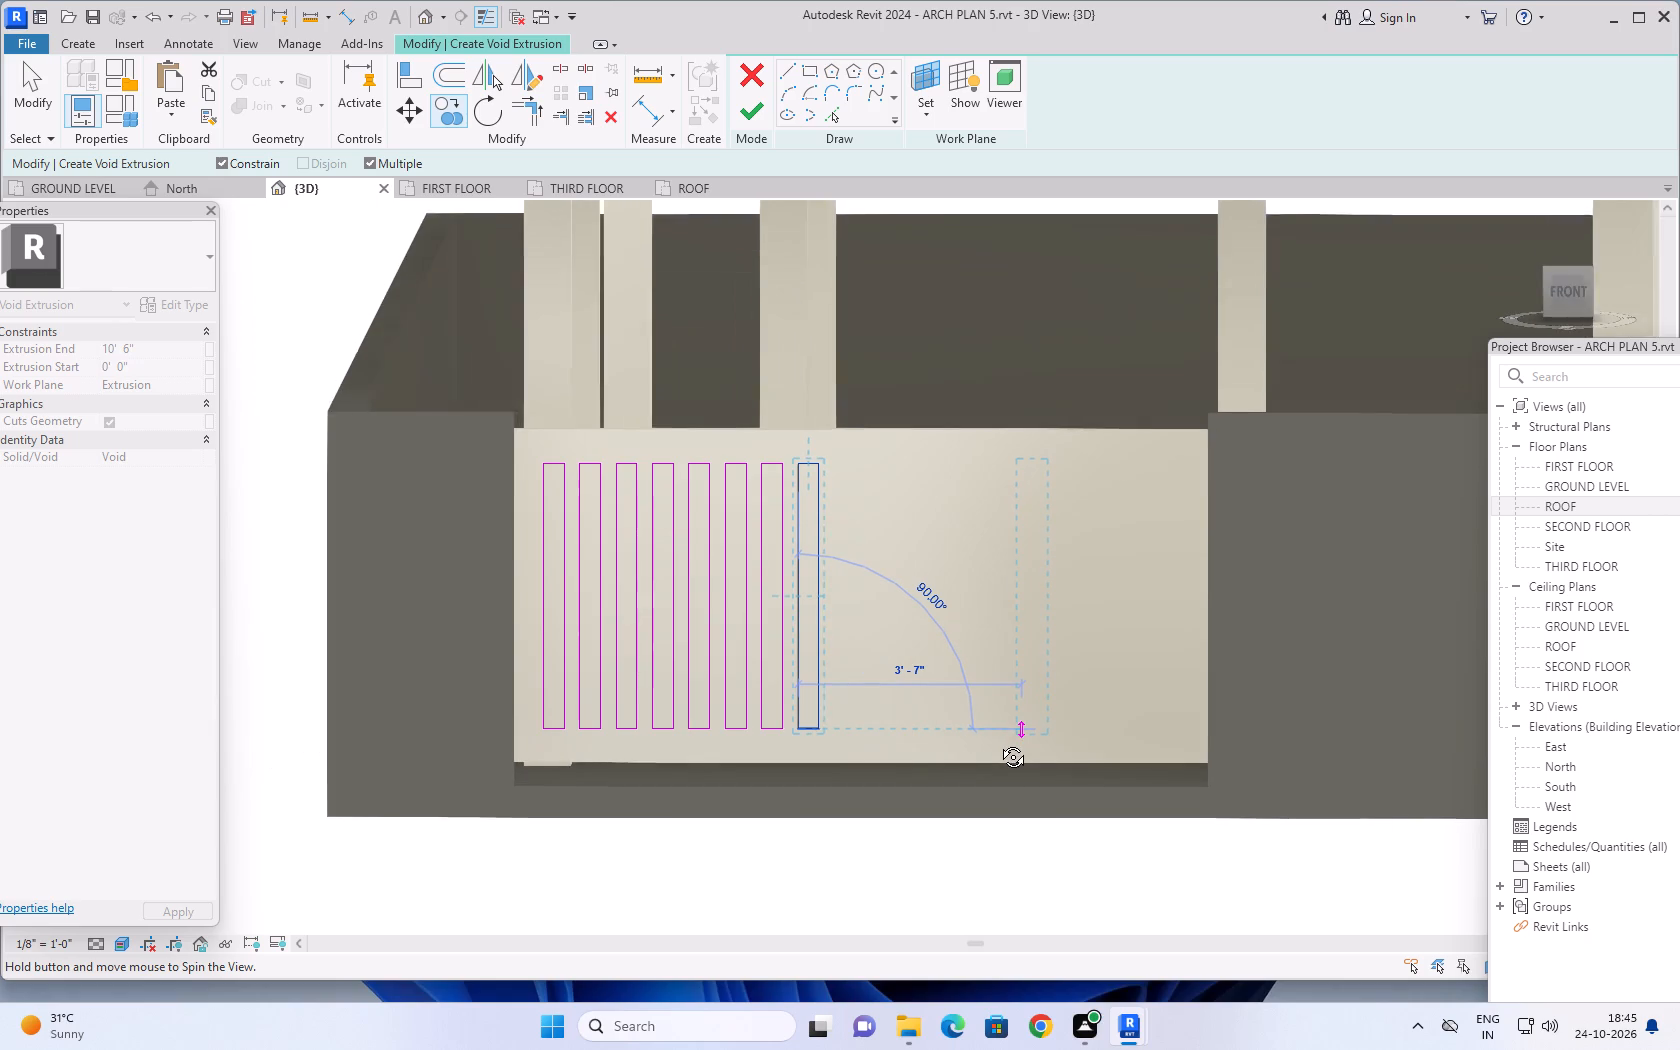
{"action": "middle_click_drag", "start_coordinate": [998, 742], "coordinate": [1008, 740], "text": "shift"}
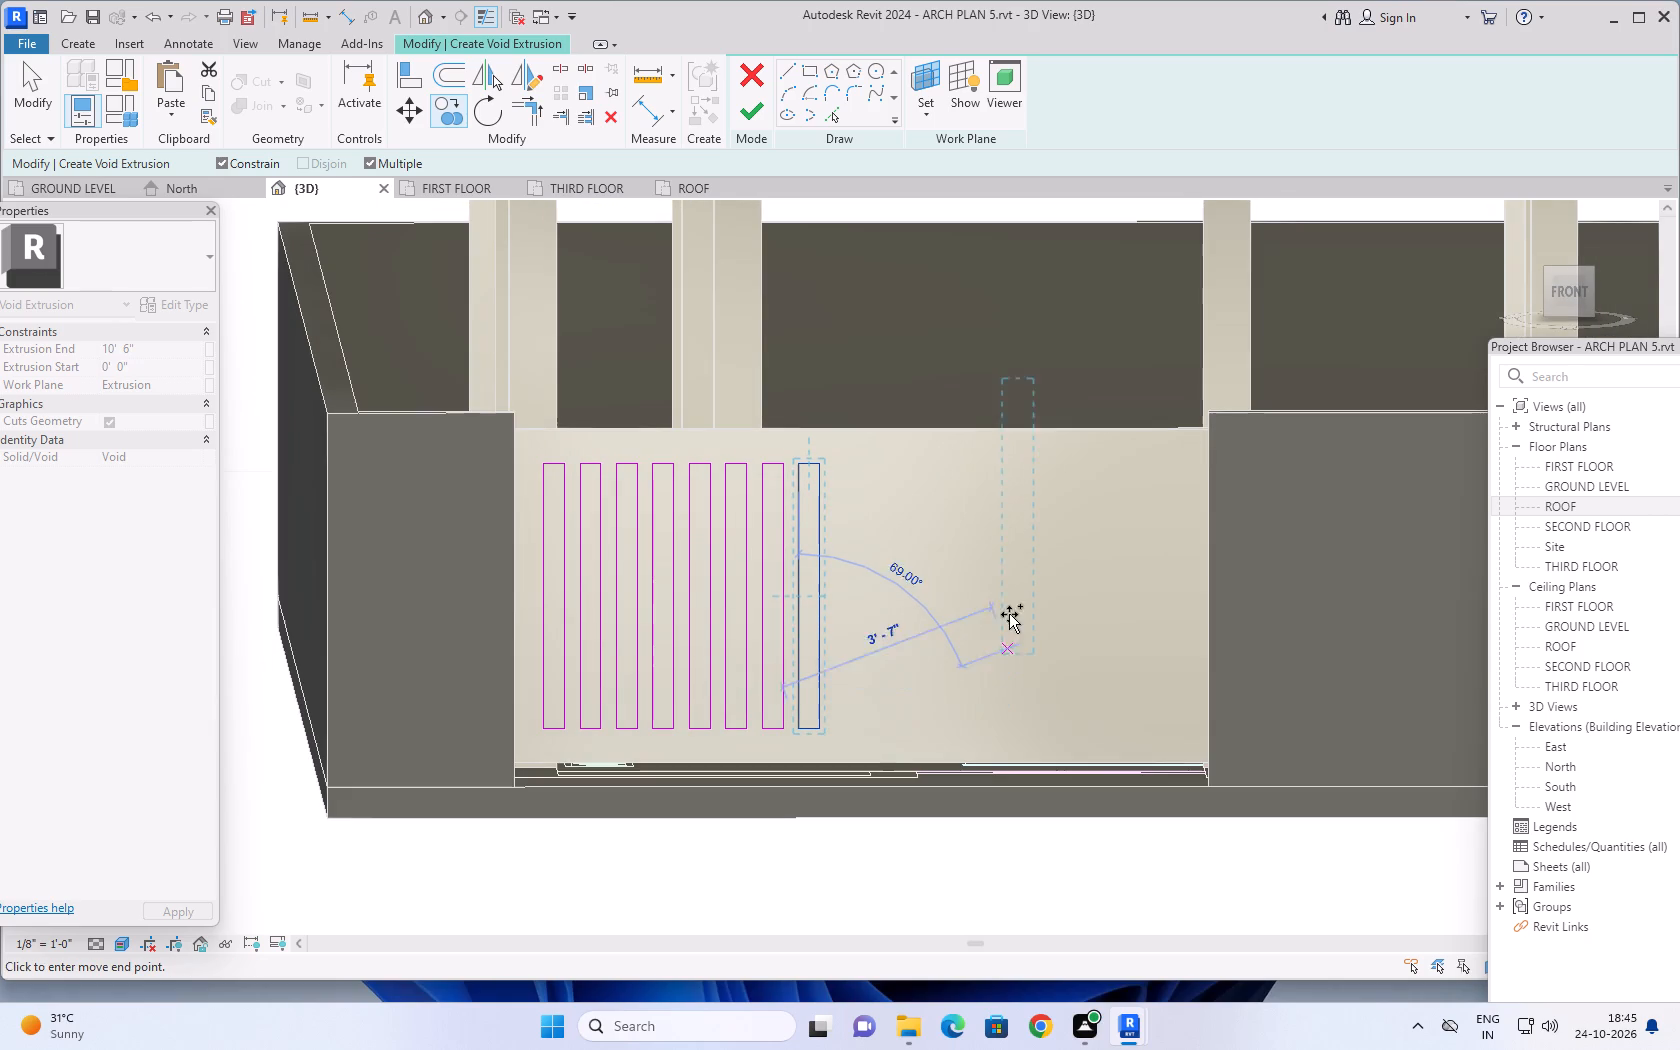
{"action": "key", "text": "Escape"}
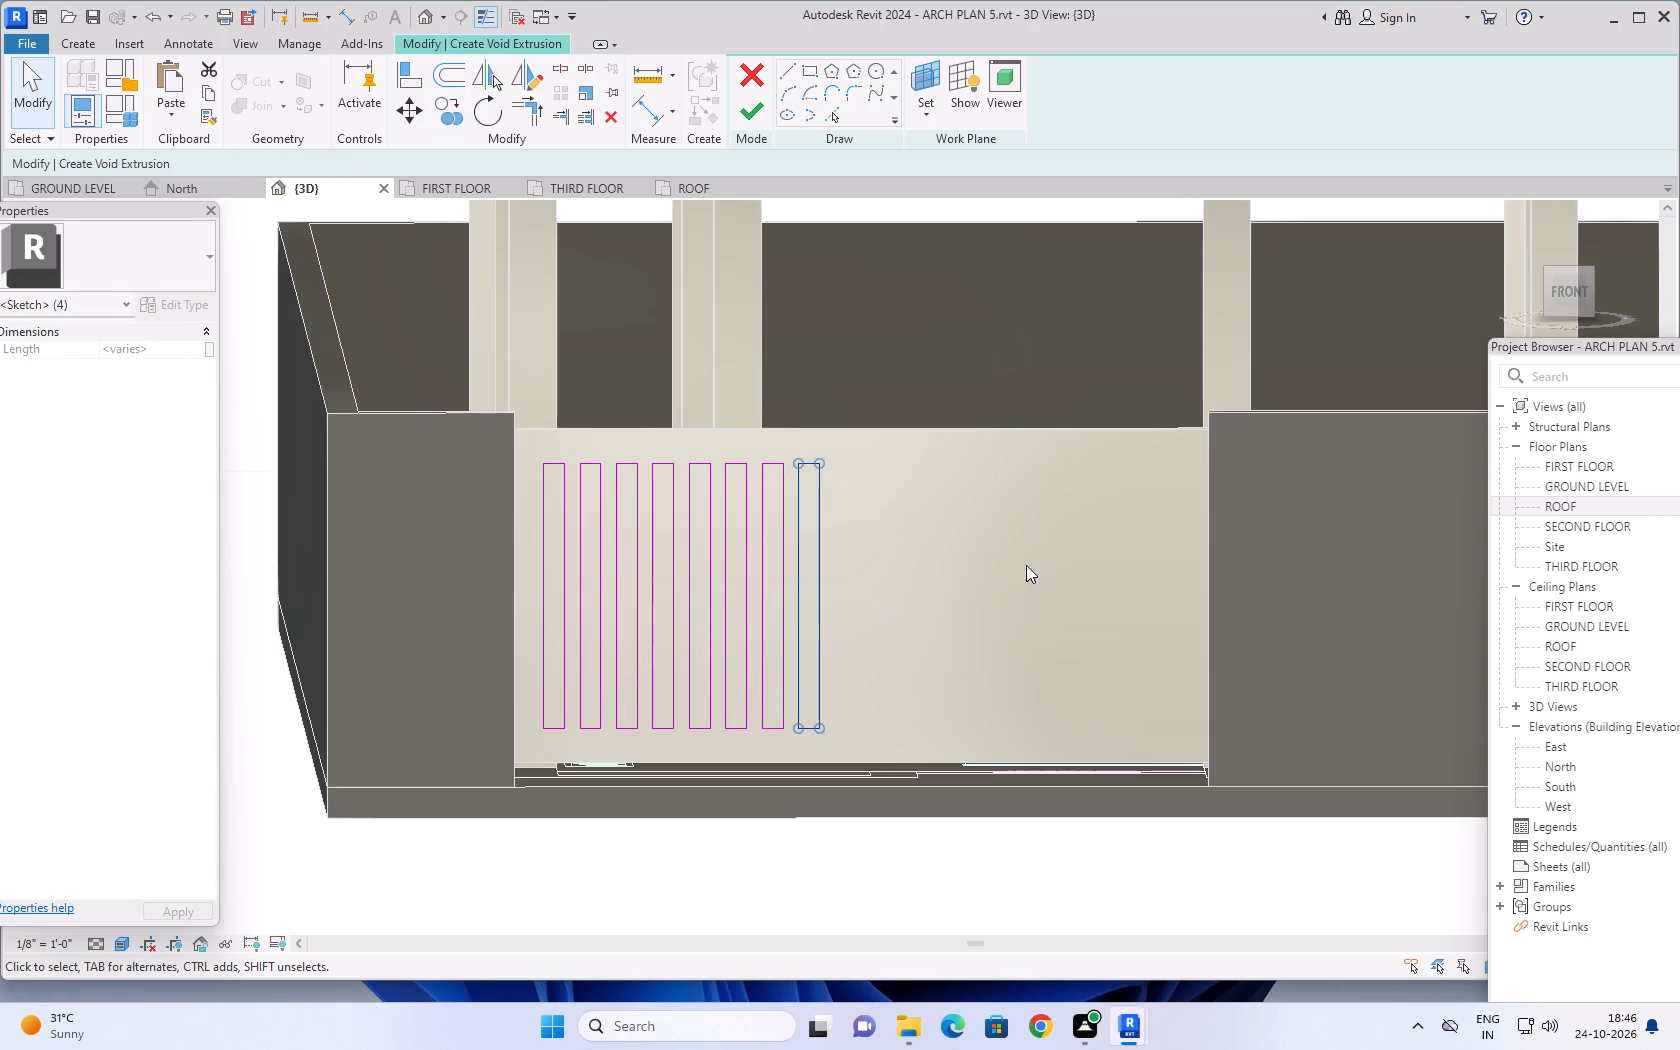
Sketch a horizontal slot rectangle about 4'-11" wide and 4" high near the top of the gate face's east half.
{"action": "left_click", "coordinate": [814, 76]}
{"action": "scroll", "coordinate": [937, 487], "scroll_direction": "up", "scroll_amount": 1}
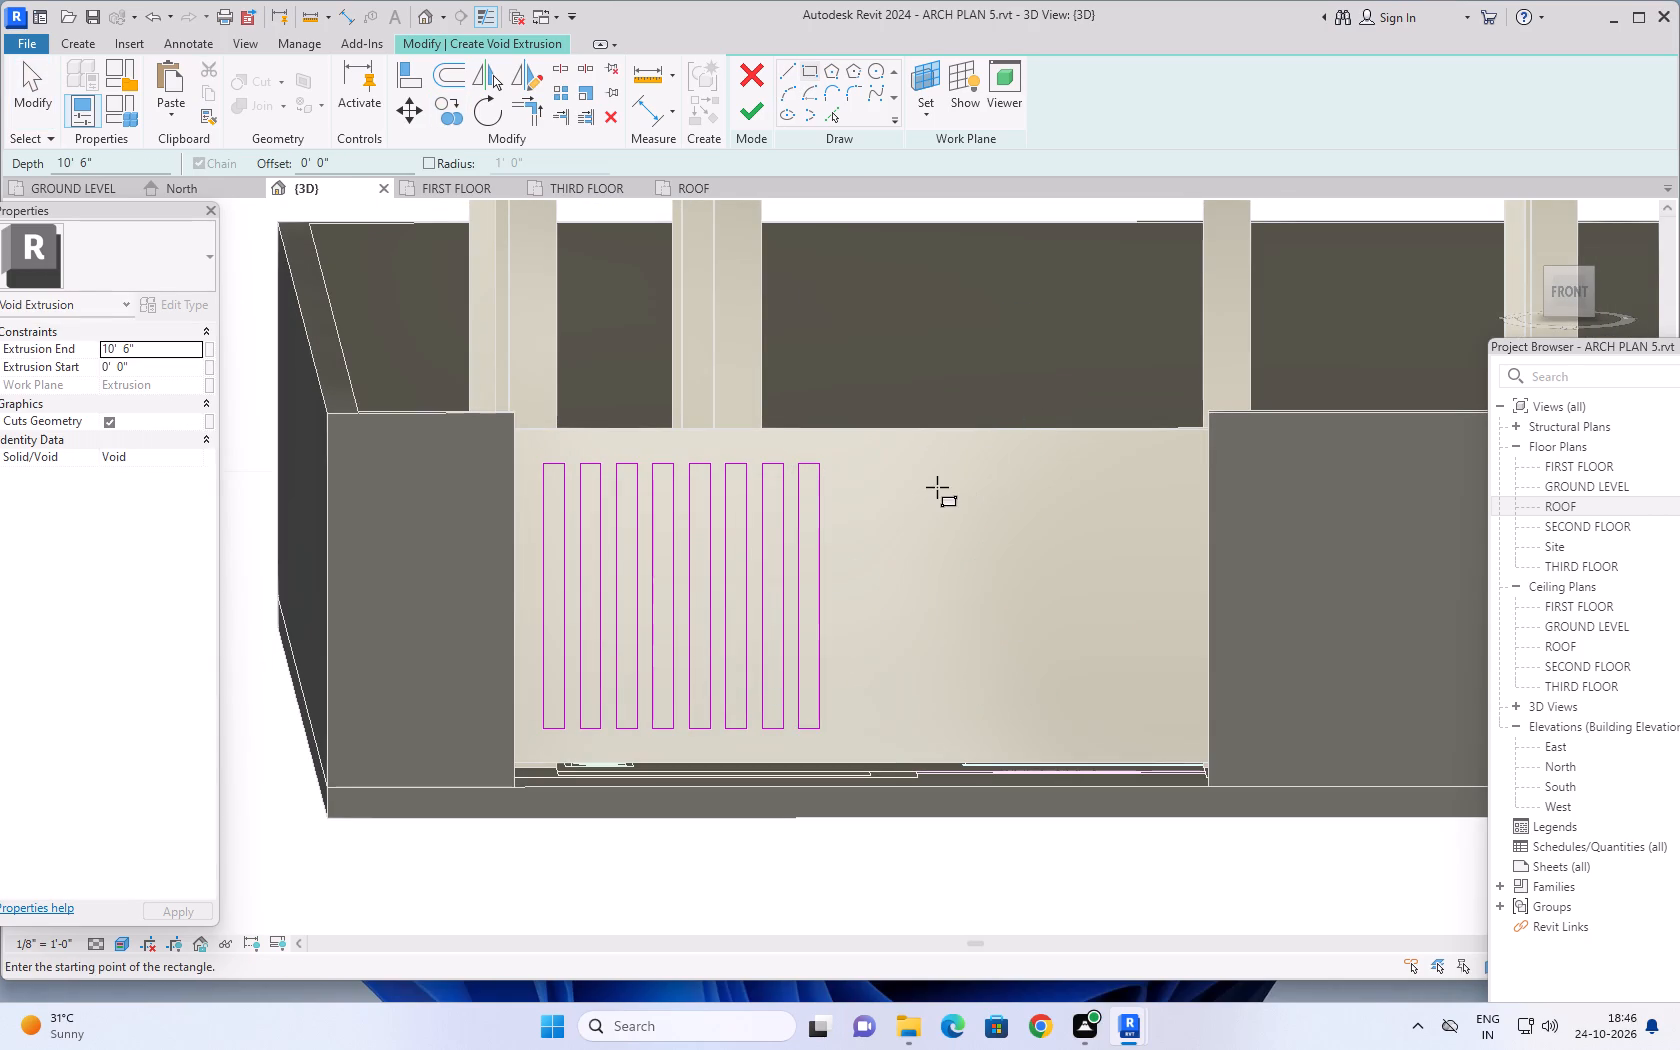
{"action": "scroll", "coordinate": [937, 487], "scroll_direction": "up", "scroll_amount": 1}
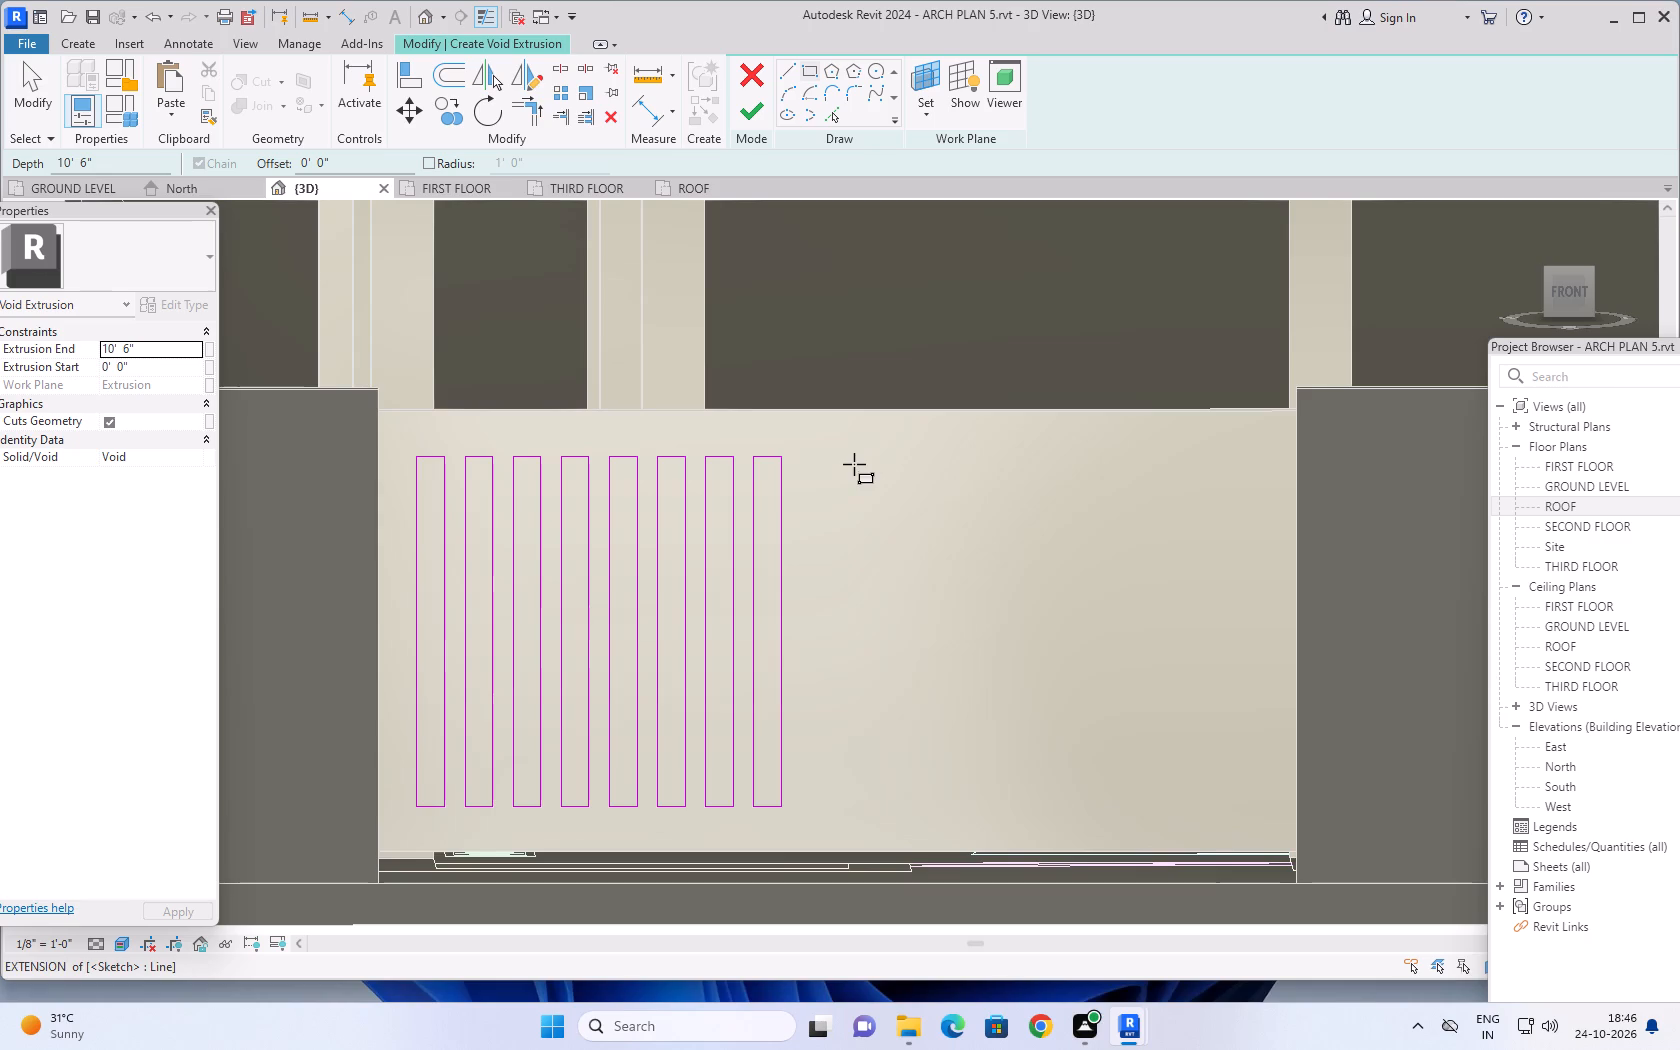
{"action": "left_click", "coordinate": [854, 464]}
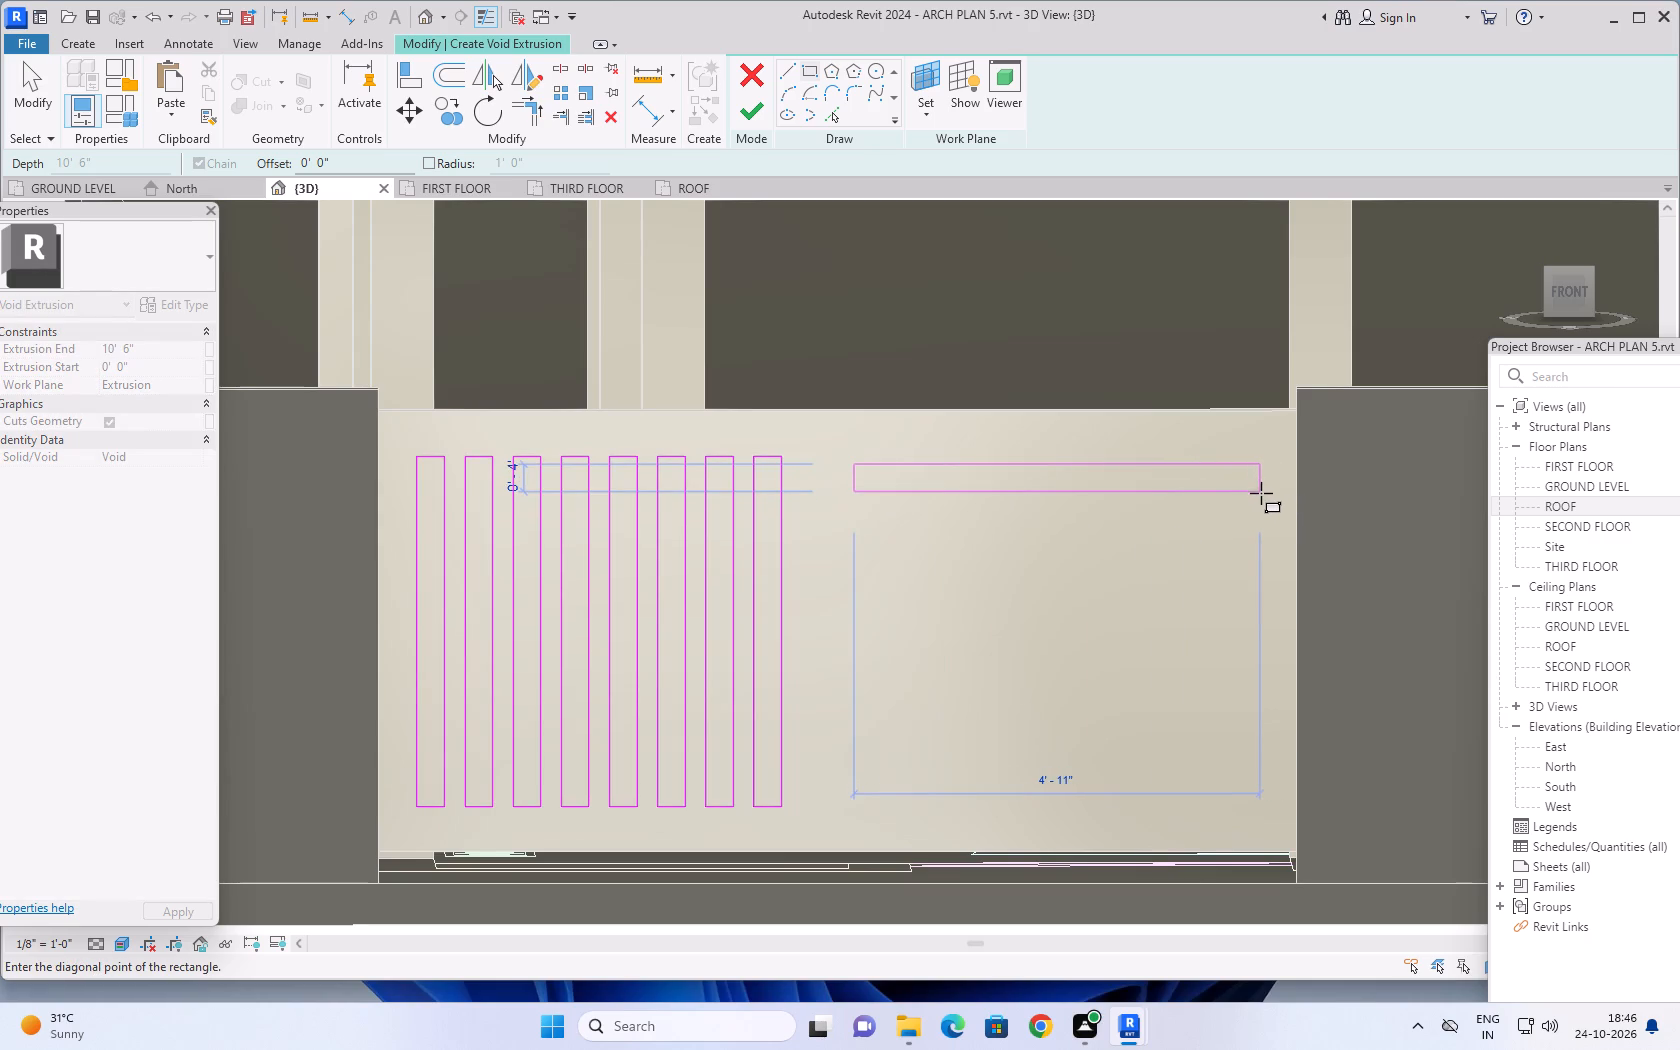
{"action": "left_click", "coordinate": [1261, 493]}
{"action": "key", "text": "Escape"}
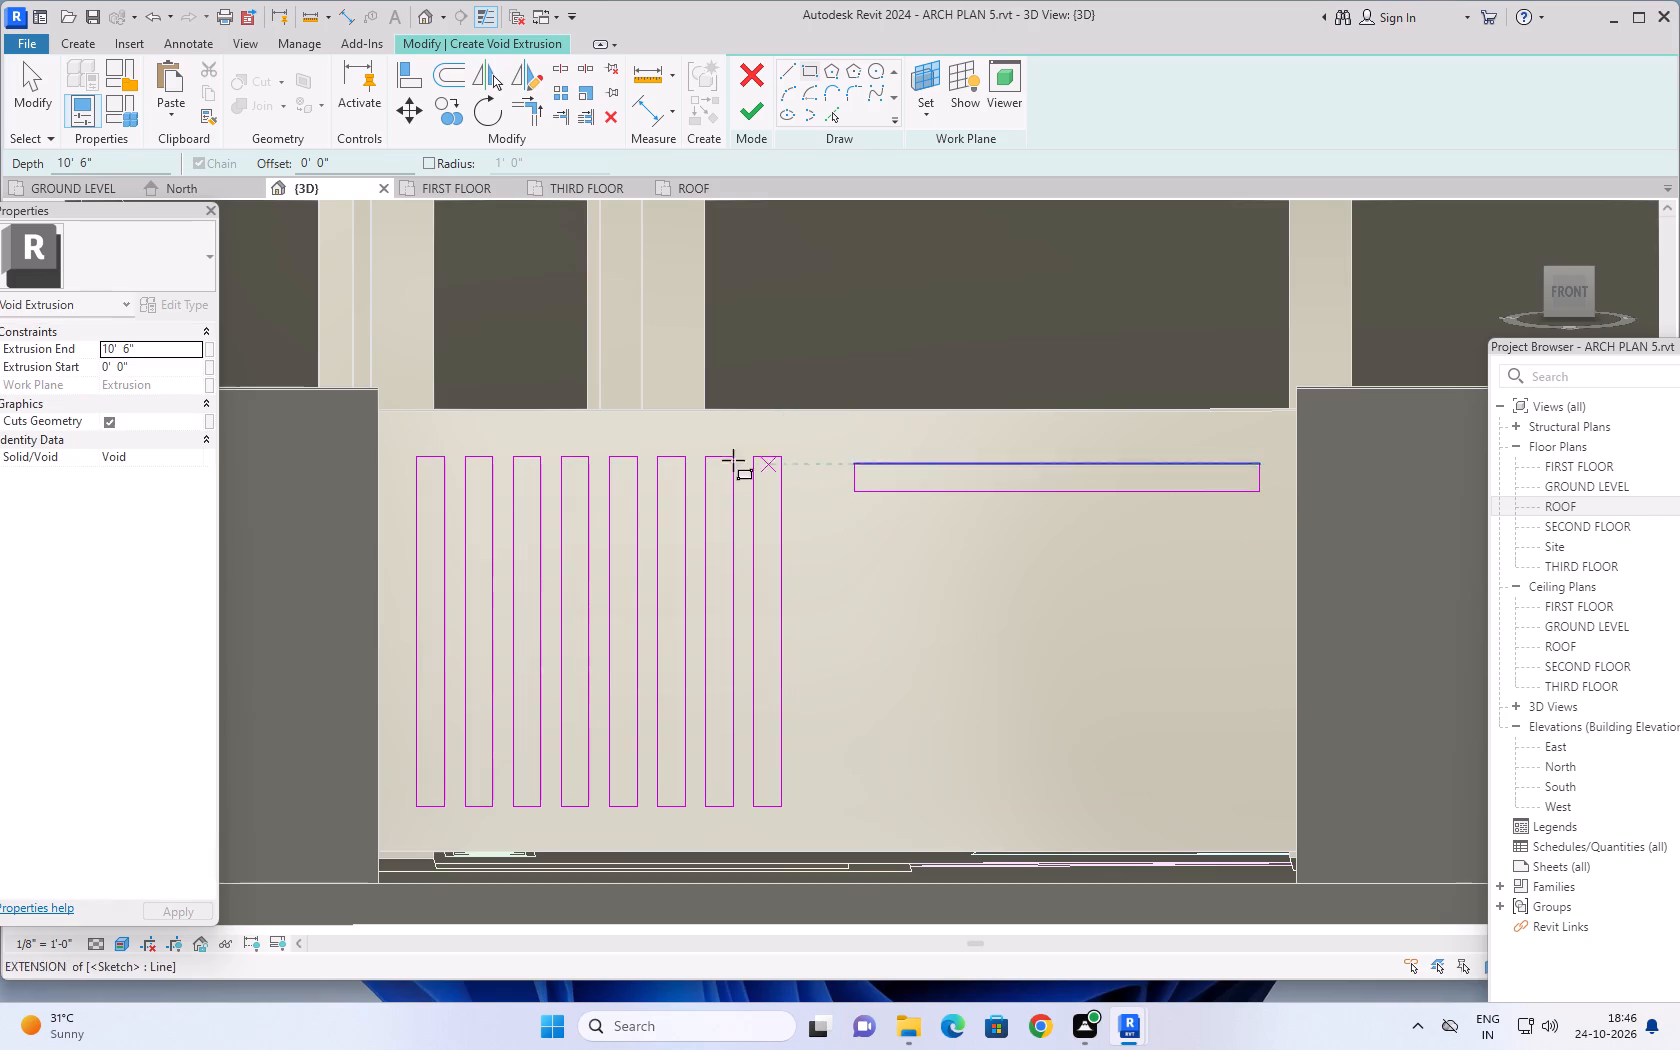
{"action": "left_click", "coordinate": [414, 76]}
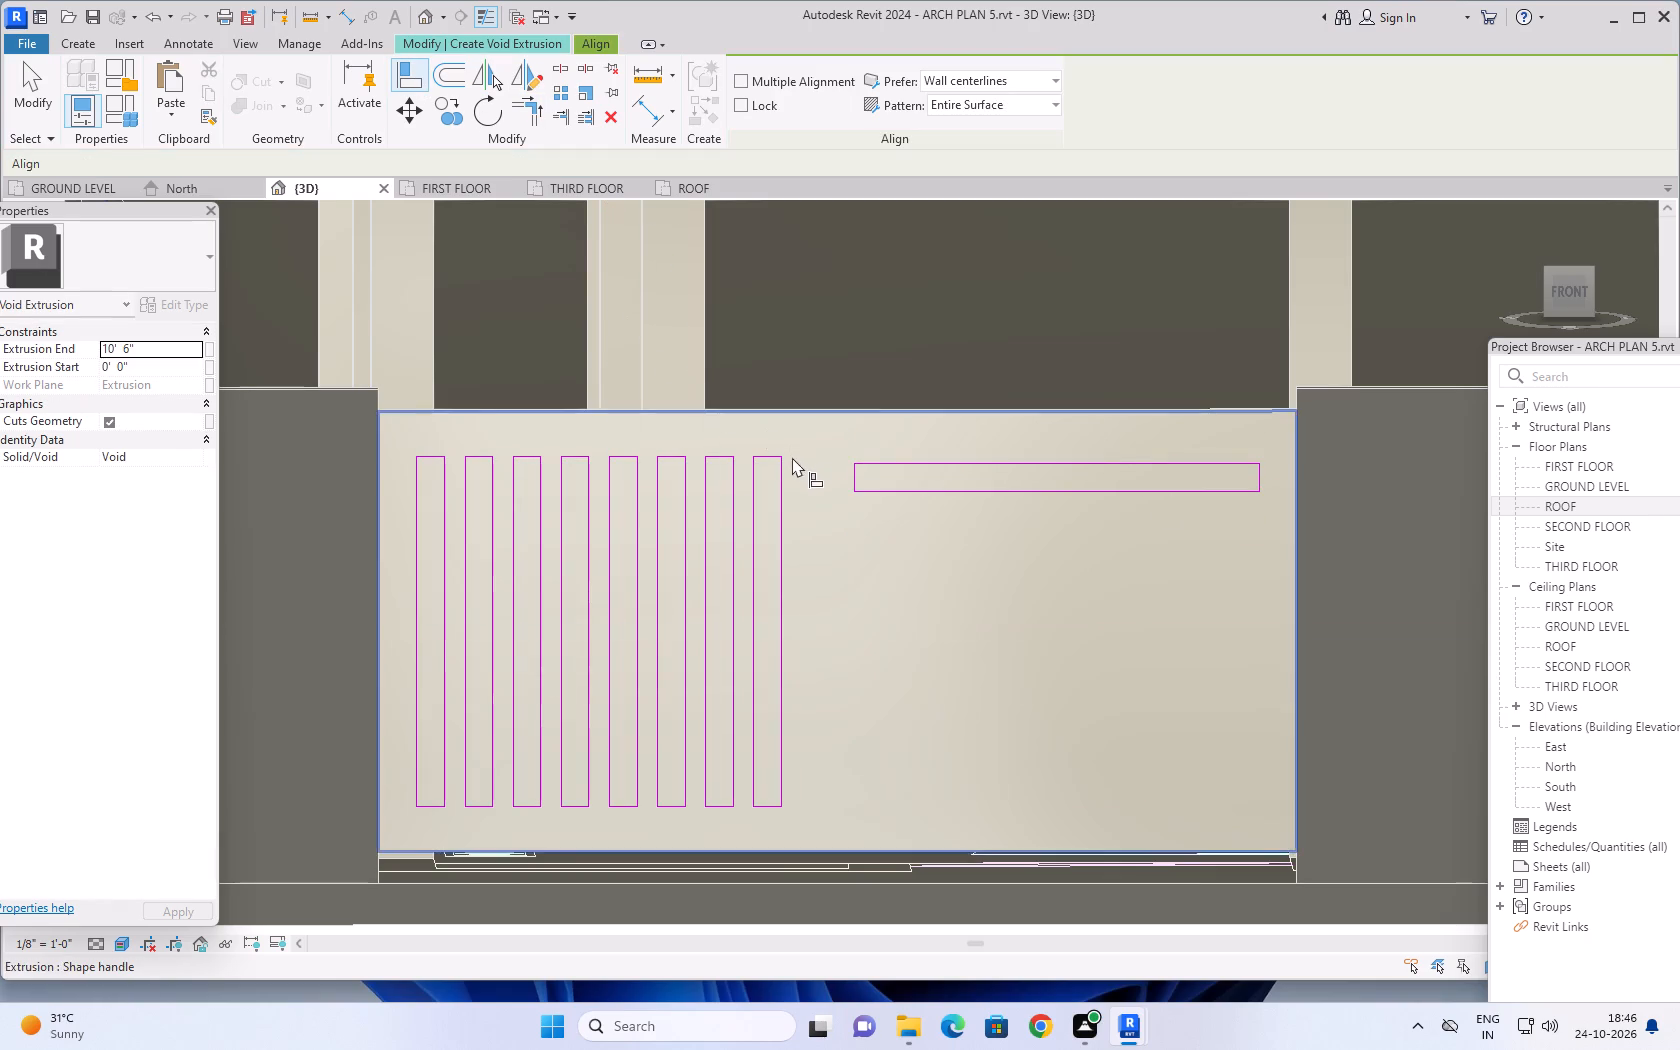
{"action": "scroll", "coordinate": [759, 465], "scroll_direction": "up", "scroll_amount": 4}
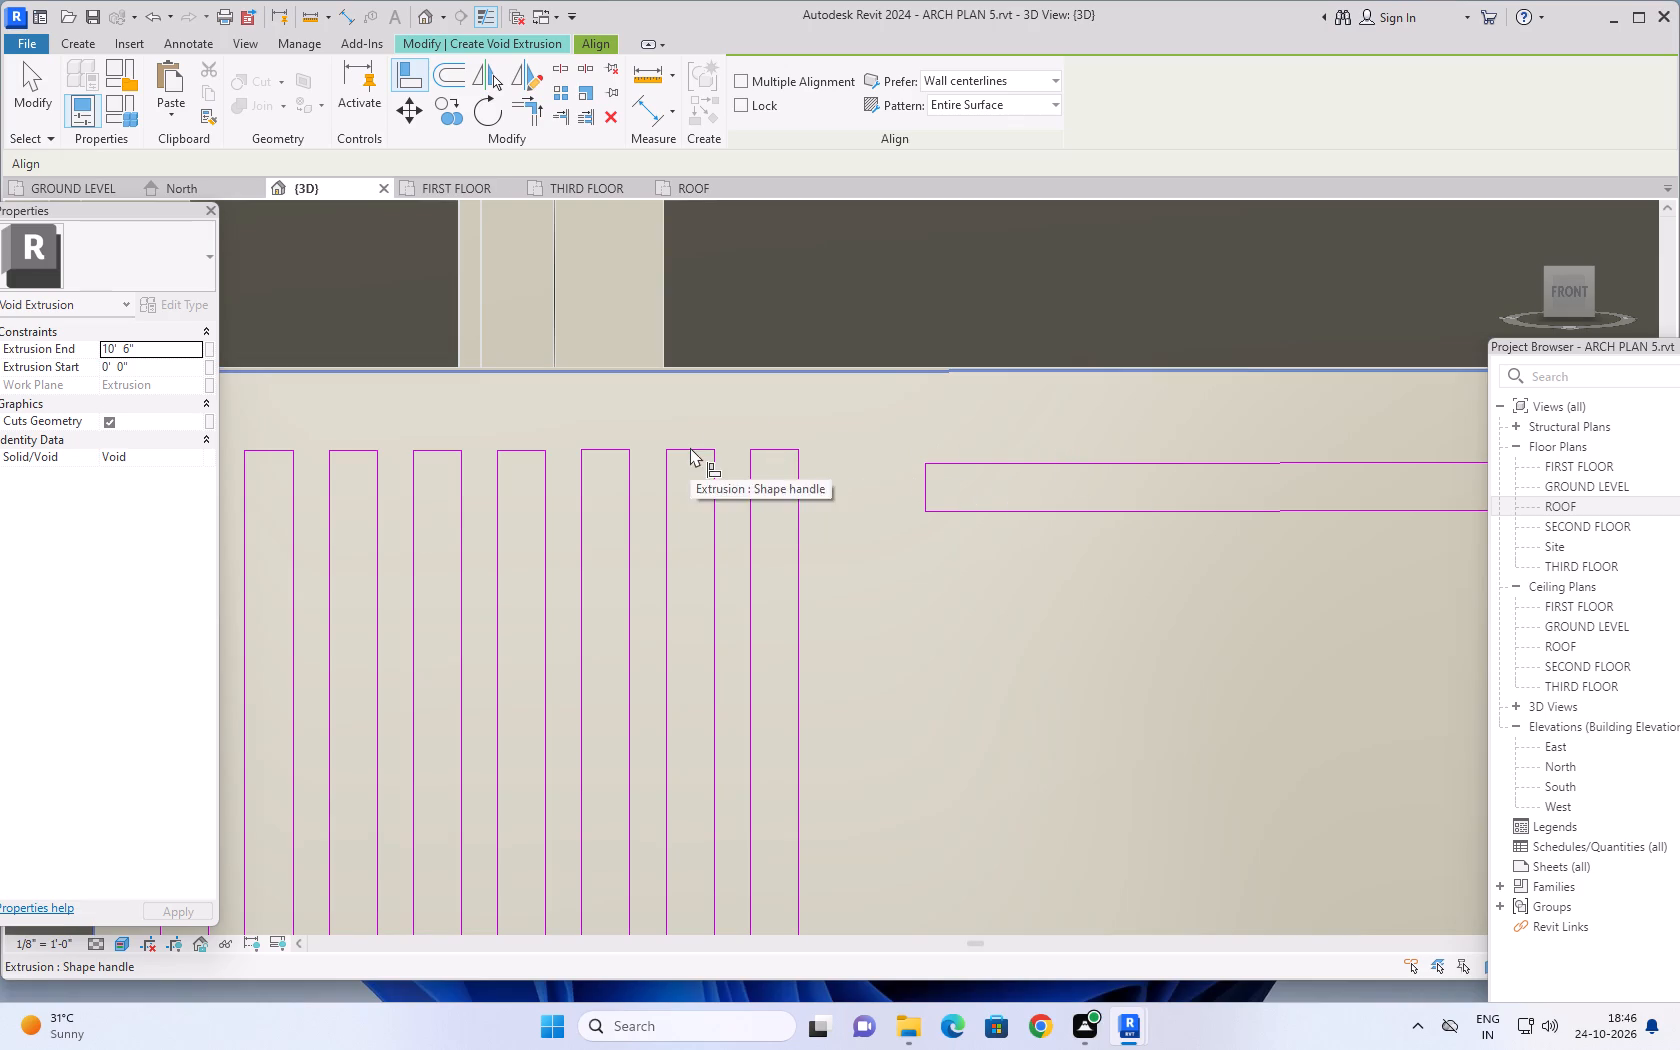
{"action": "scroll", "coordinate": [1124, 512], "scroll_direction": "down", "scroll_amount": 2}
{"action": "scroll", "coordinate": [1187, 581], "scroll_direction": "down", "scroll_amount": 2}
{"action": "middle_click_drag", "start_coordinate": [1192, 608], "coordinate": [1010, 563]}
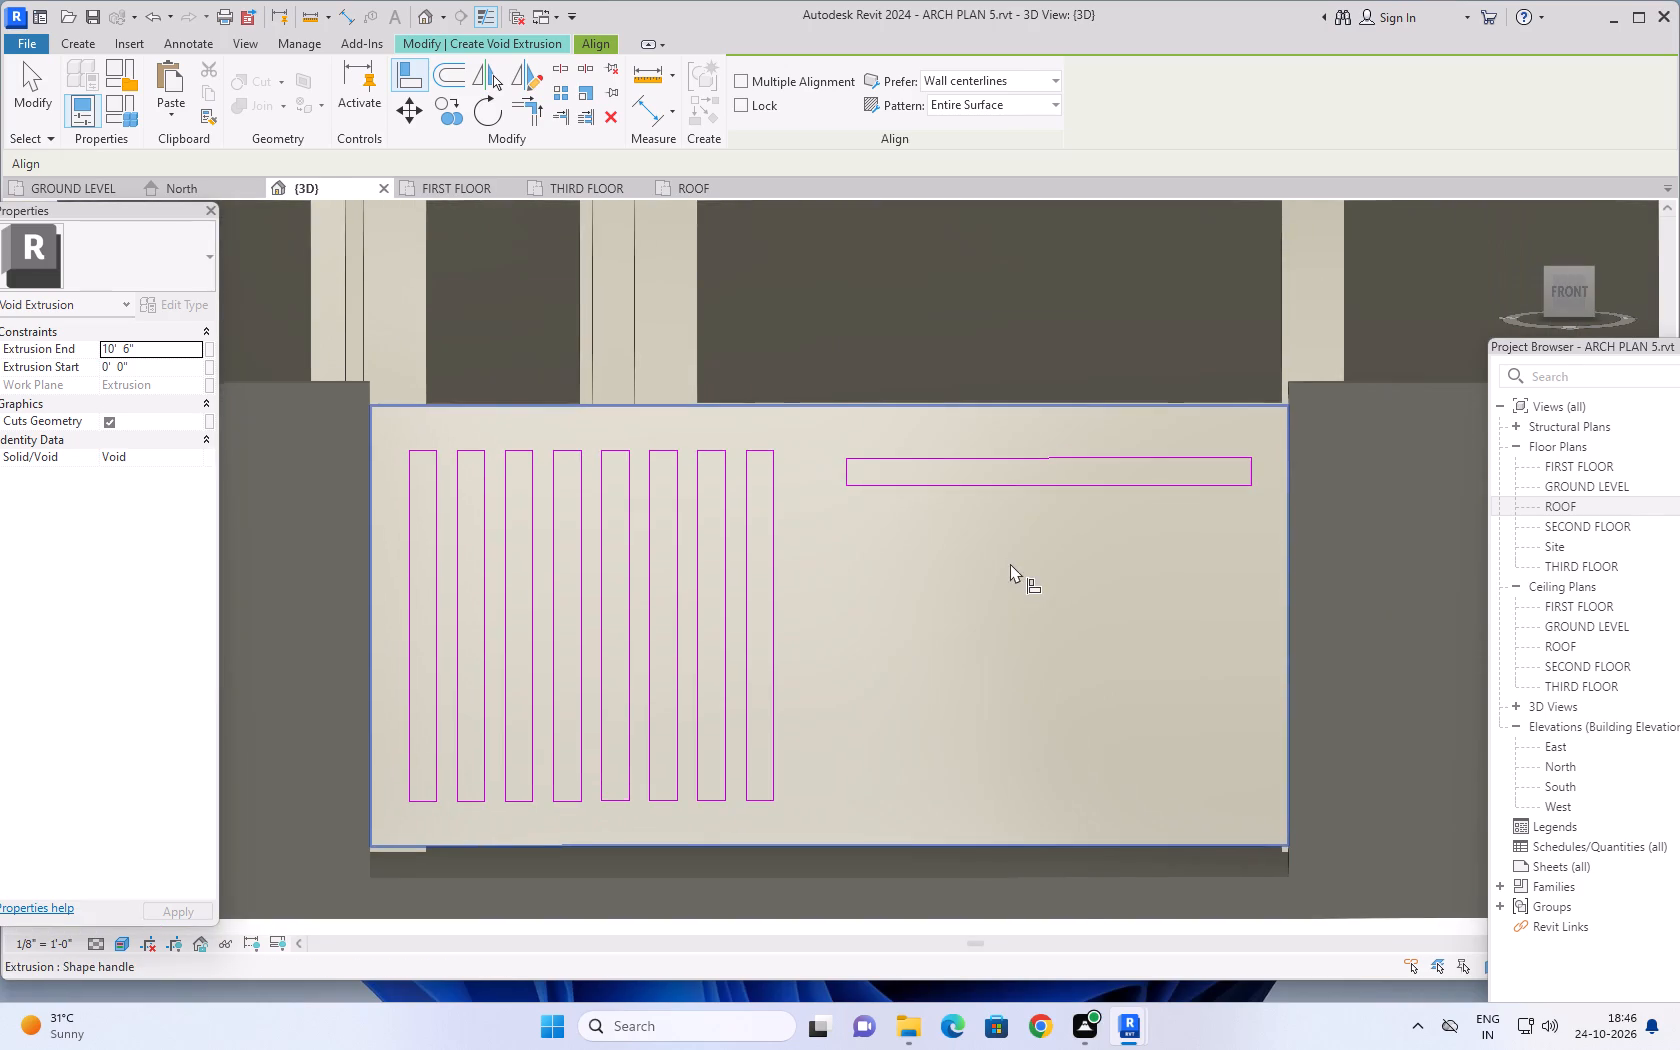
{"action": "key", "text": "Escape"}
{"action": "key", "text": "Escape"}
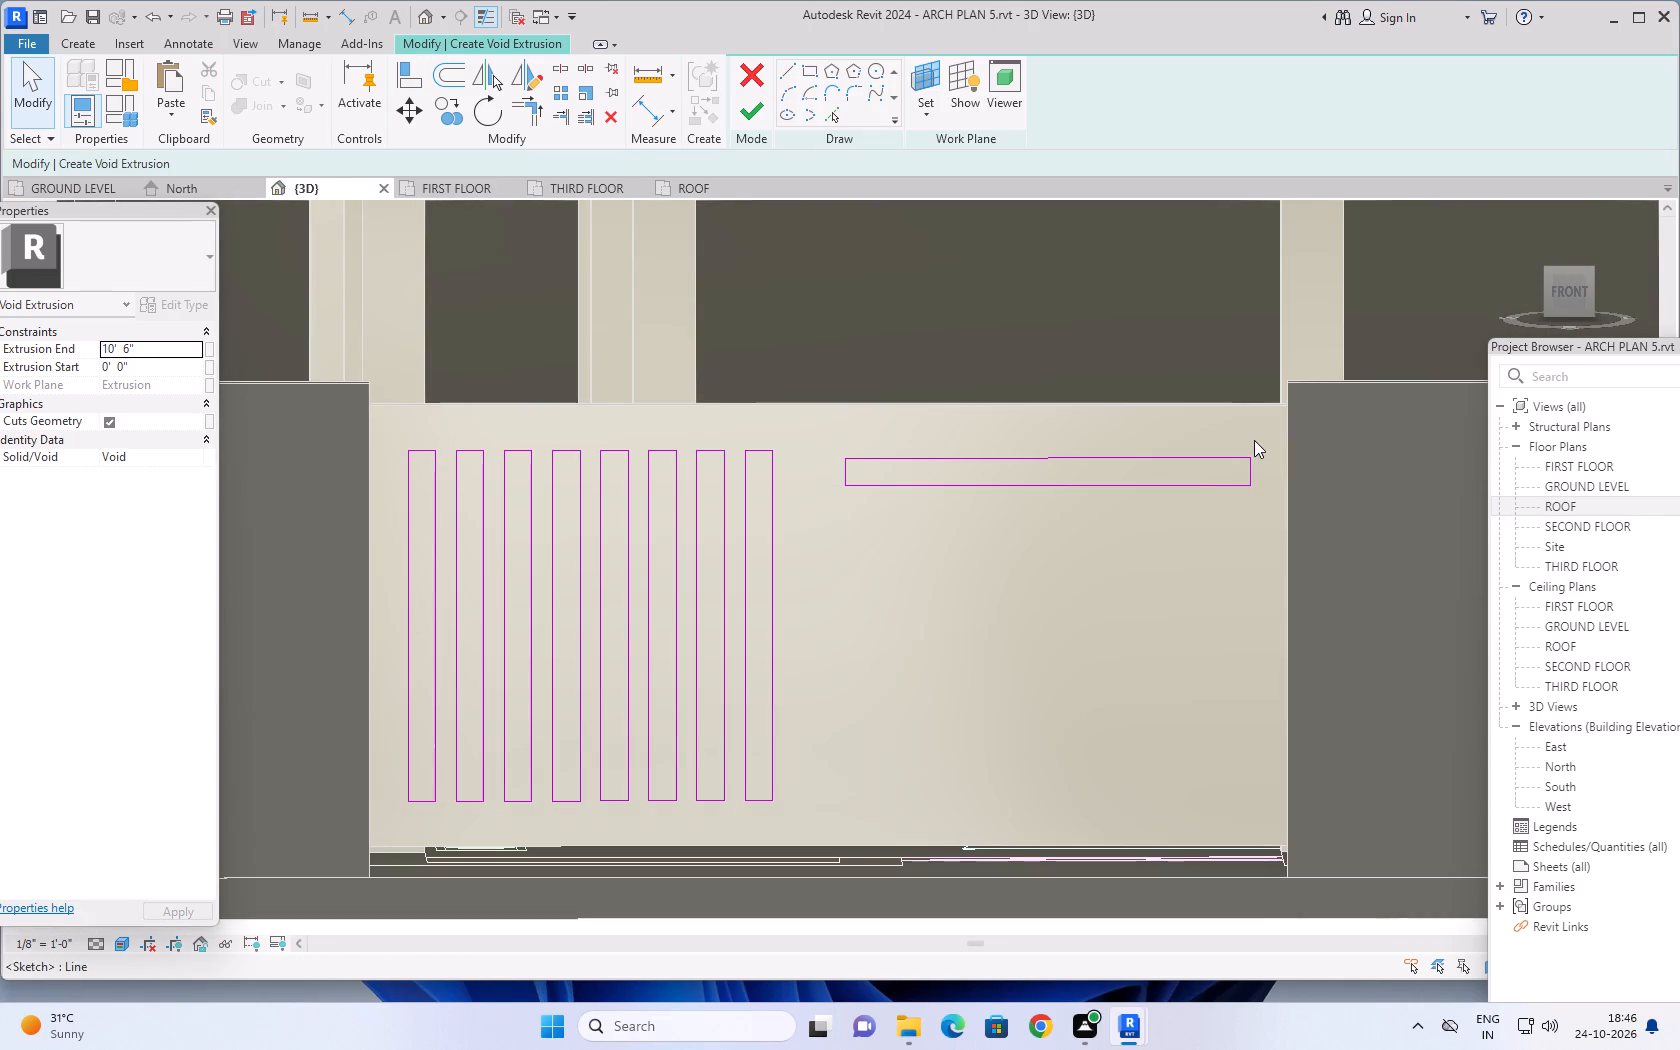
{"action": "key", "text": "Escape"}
Nudge the whole horizontal slot rectangle up in line with the tops of the vertical slots.
{"action": "left_click_drag", "start_coordinate": [1255, 440], "coordinate": [832, 524]}
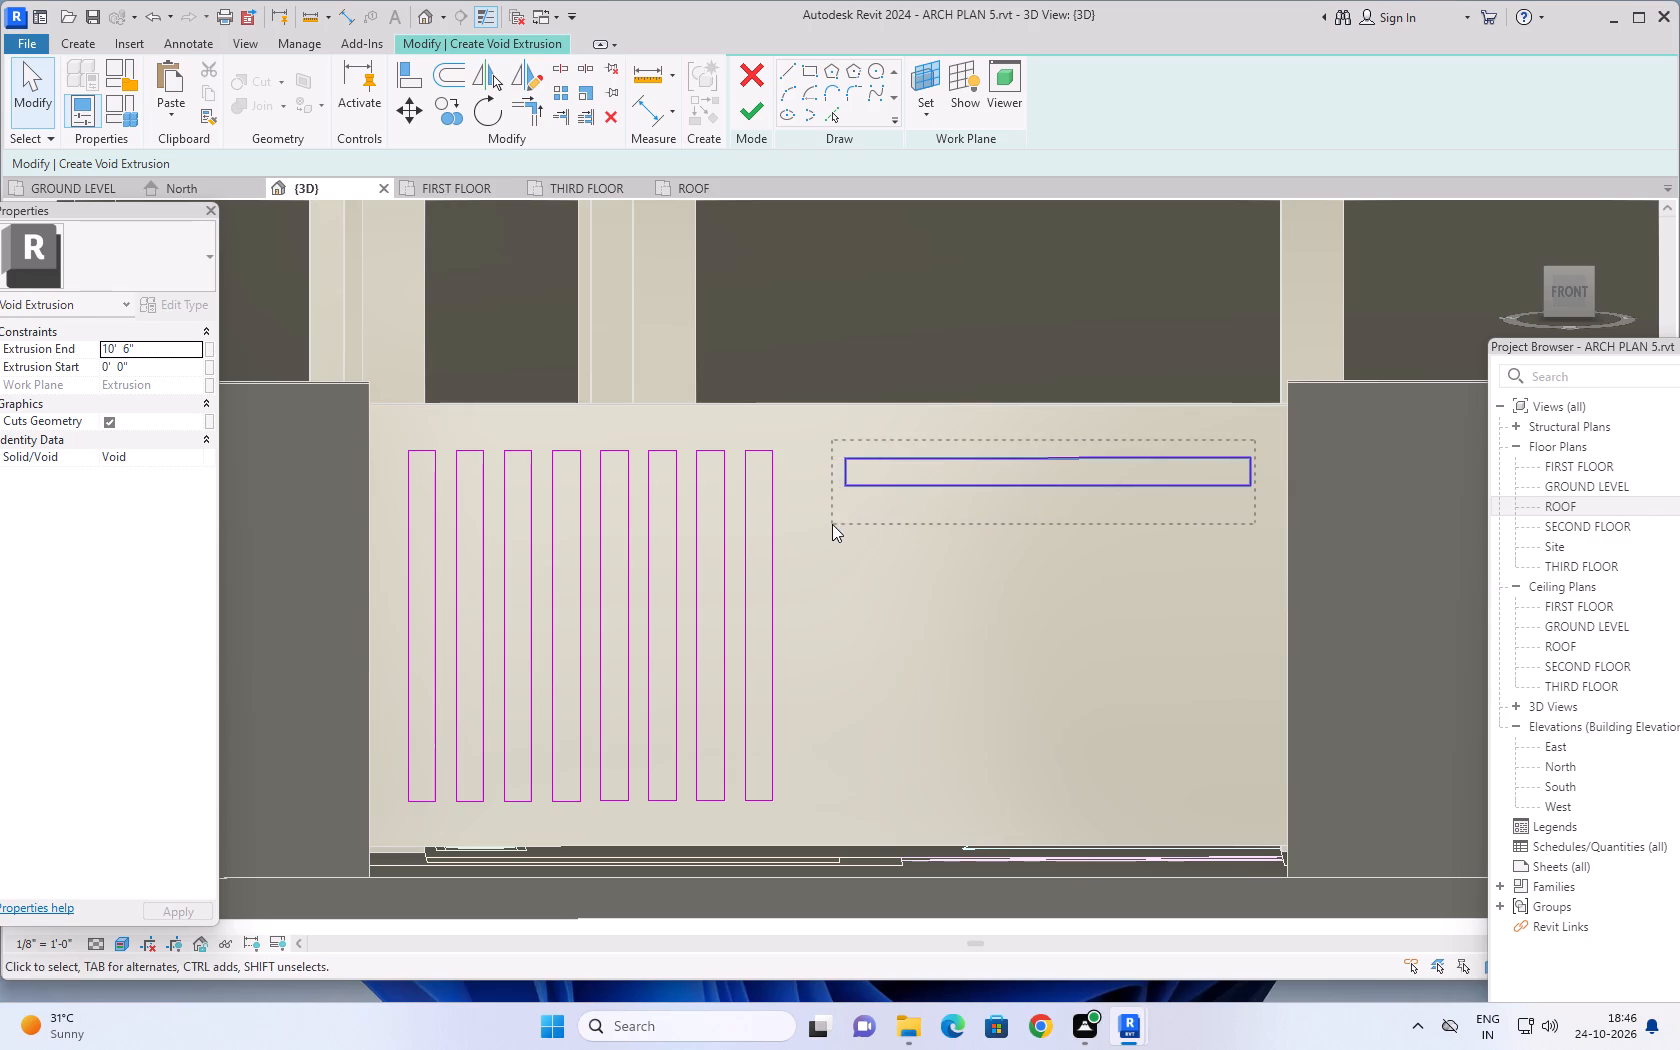
{"action": "key", "text": "Up"}
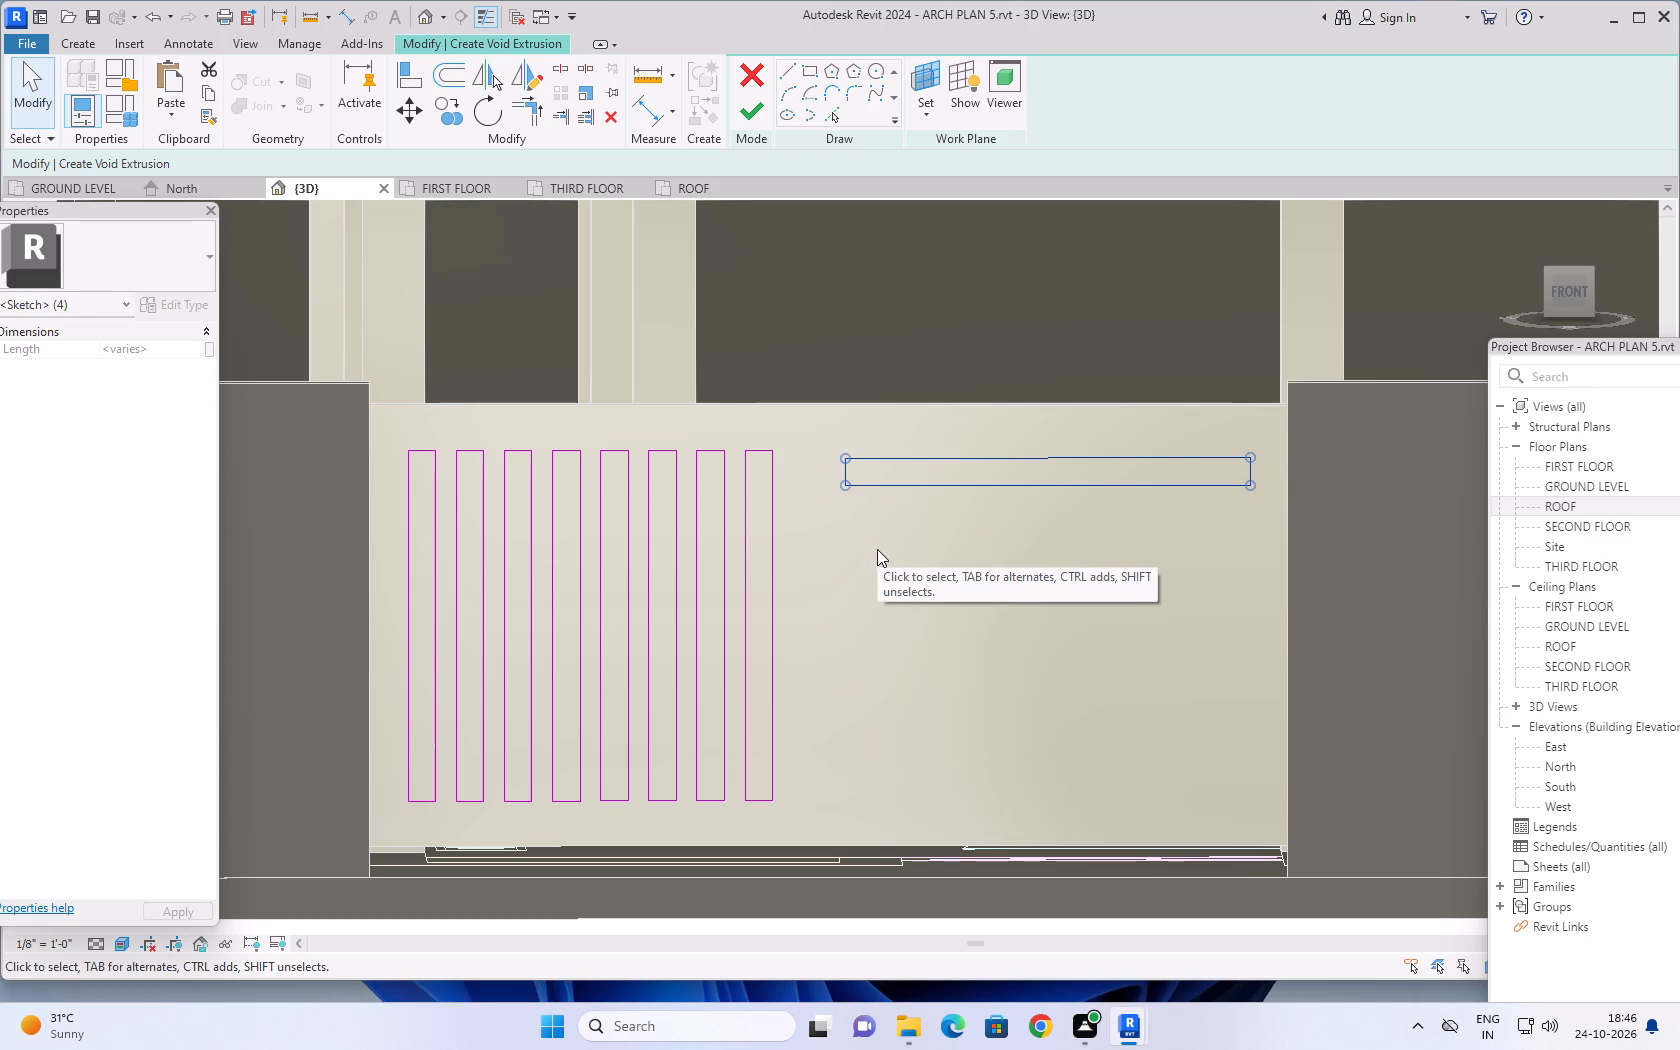
{"action": "key", "text": "Up"}
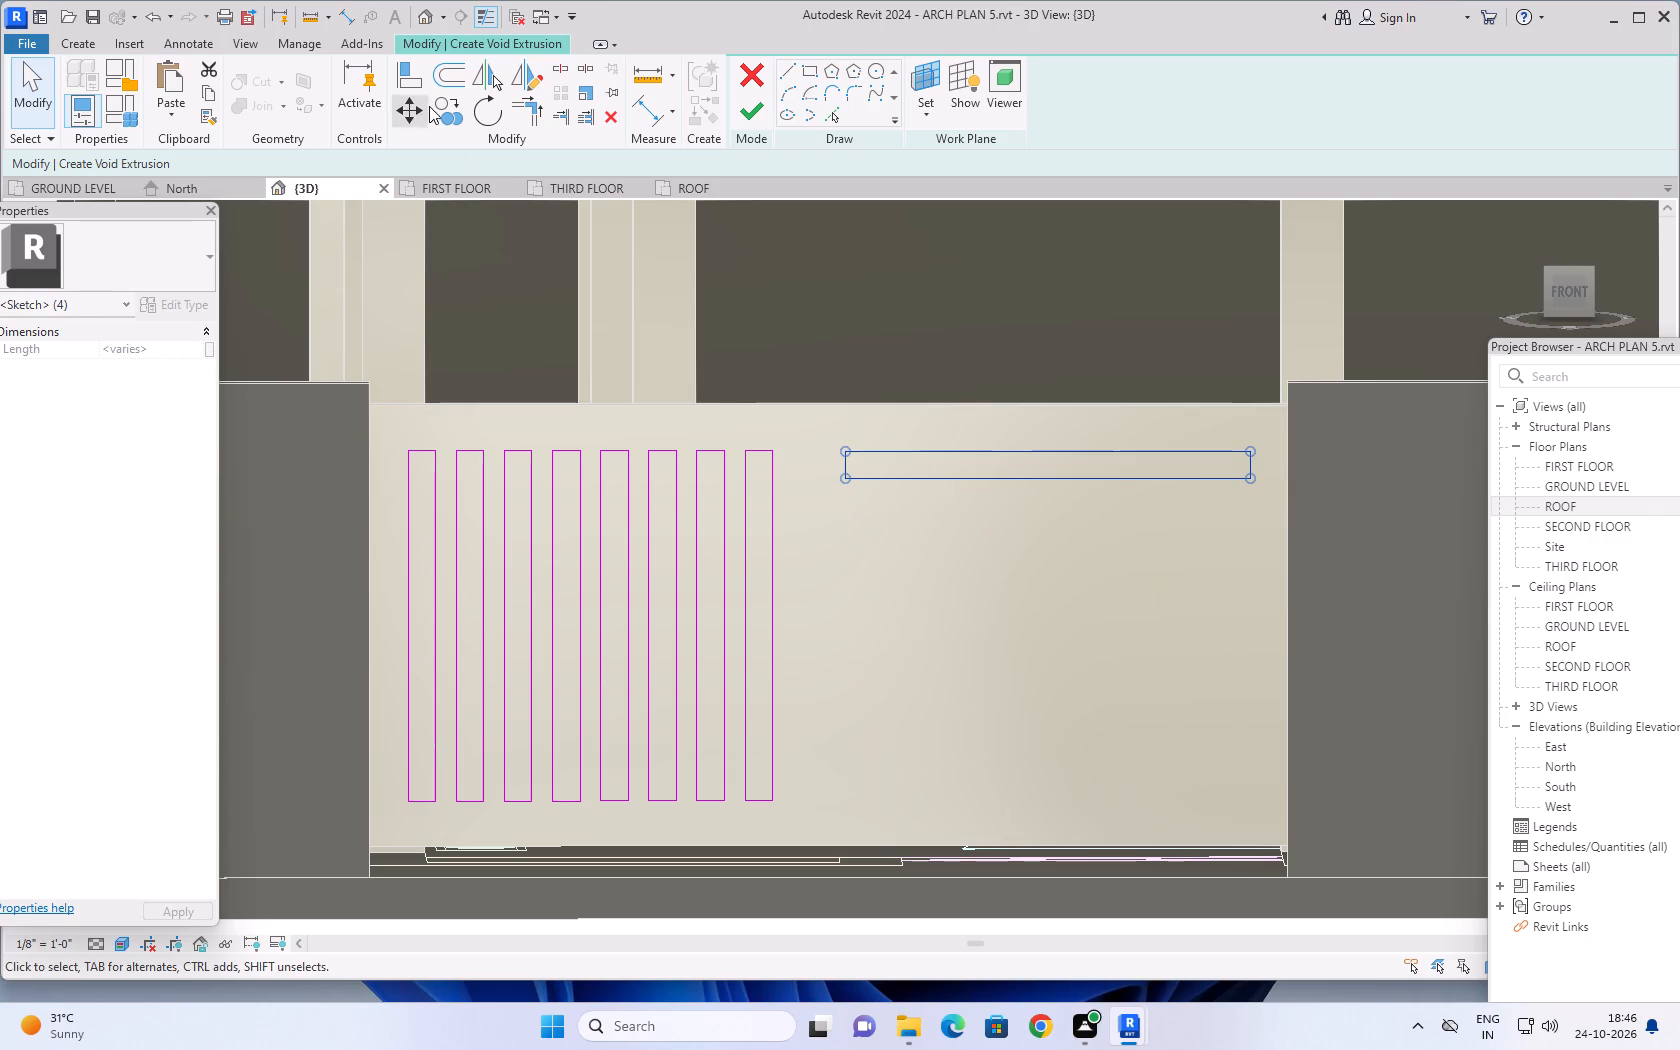
Copy the horizontal slot rectangle straight down seven times, spacing the first six copies about 7" apart and the last one 5".
{"action": "left_click", "coordinate": [455, 109]}
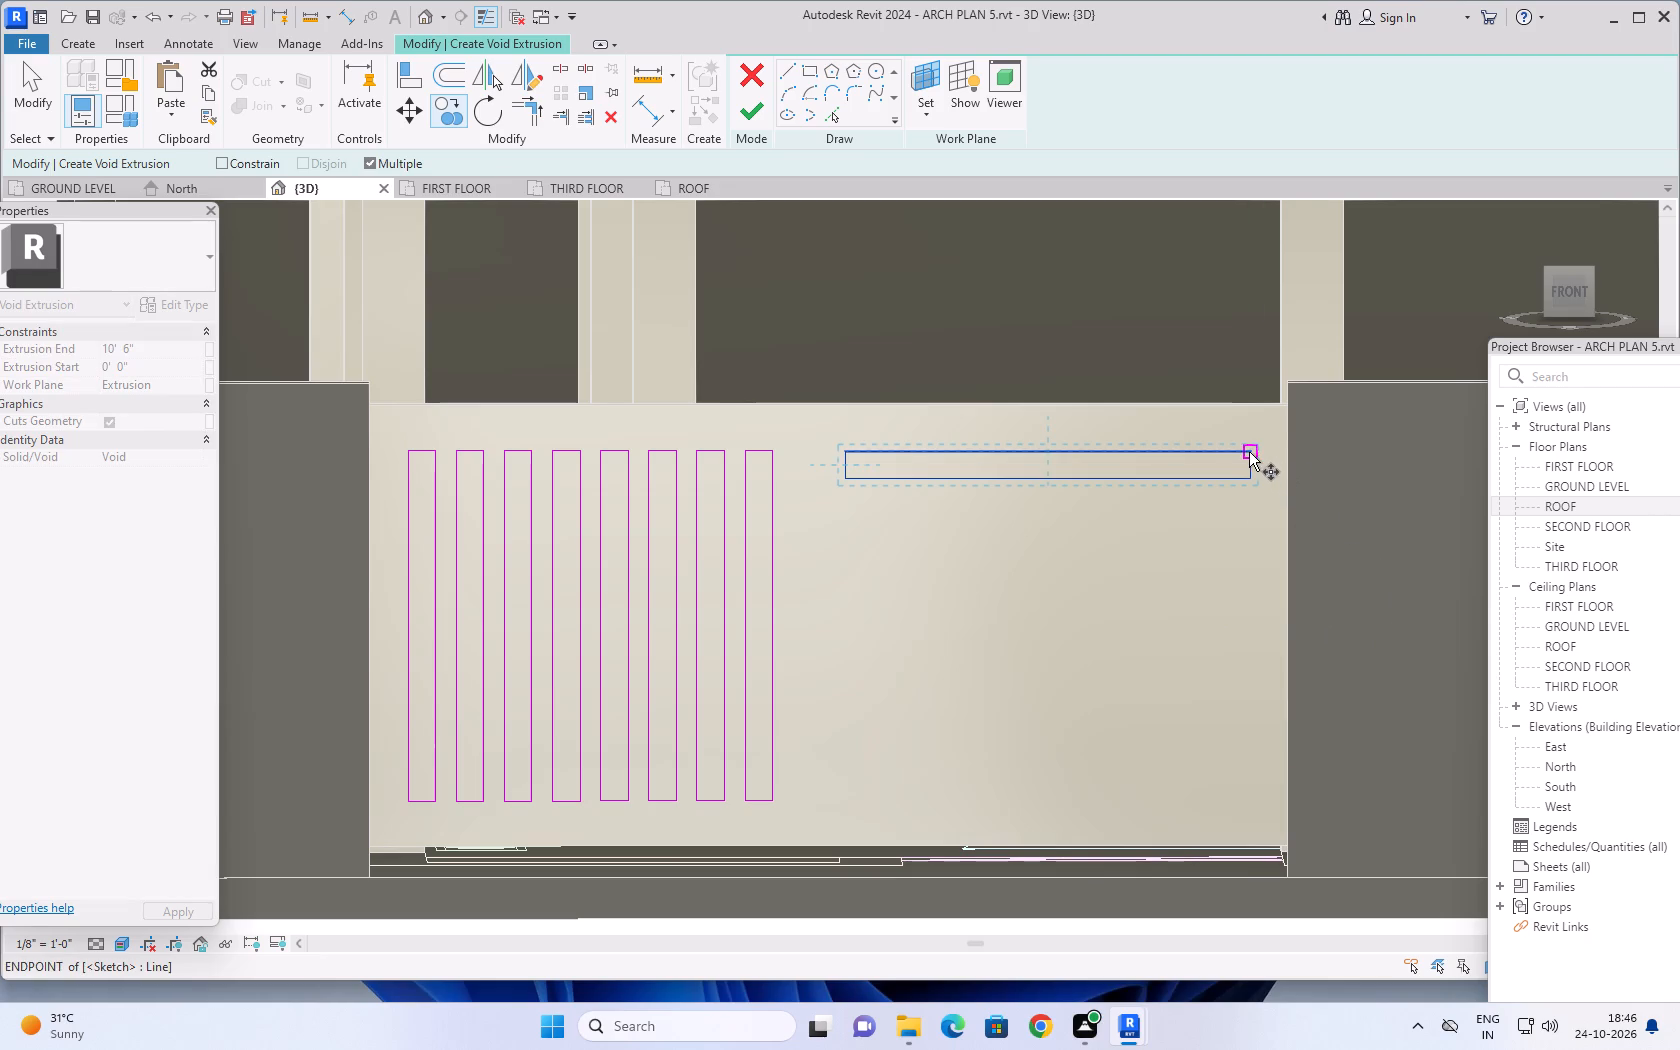
{"action": "left_click", "coordinate": [1249, 452]}
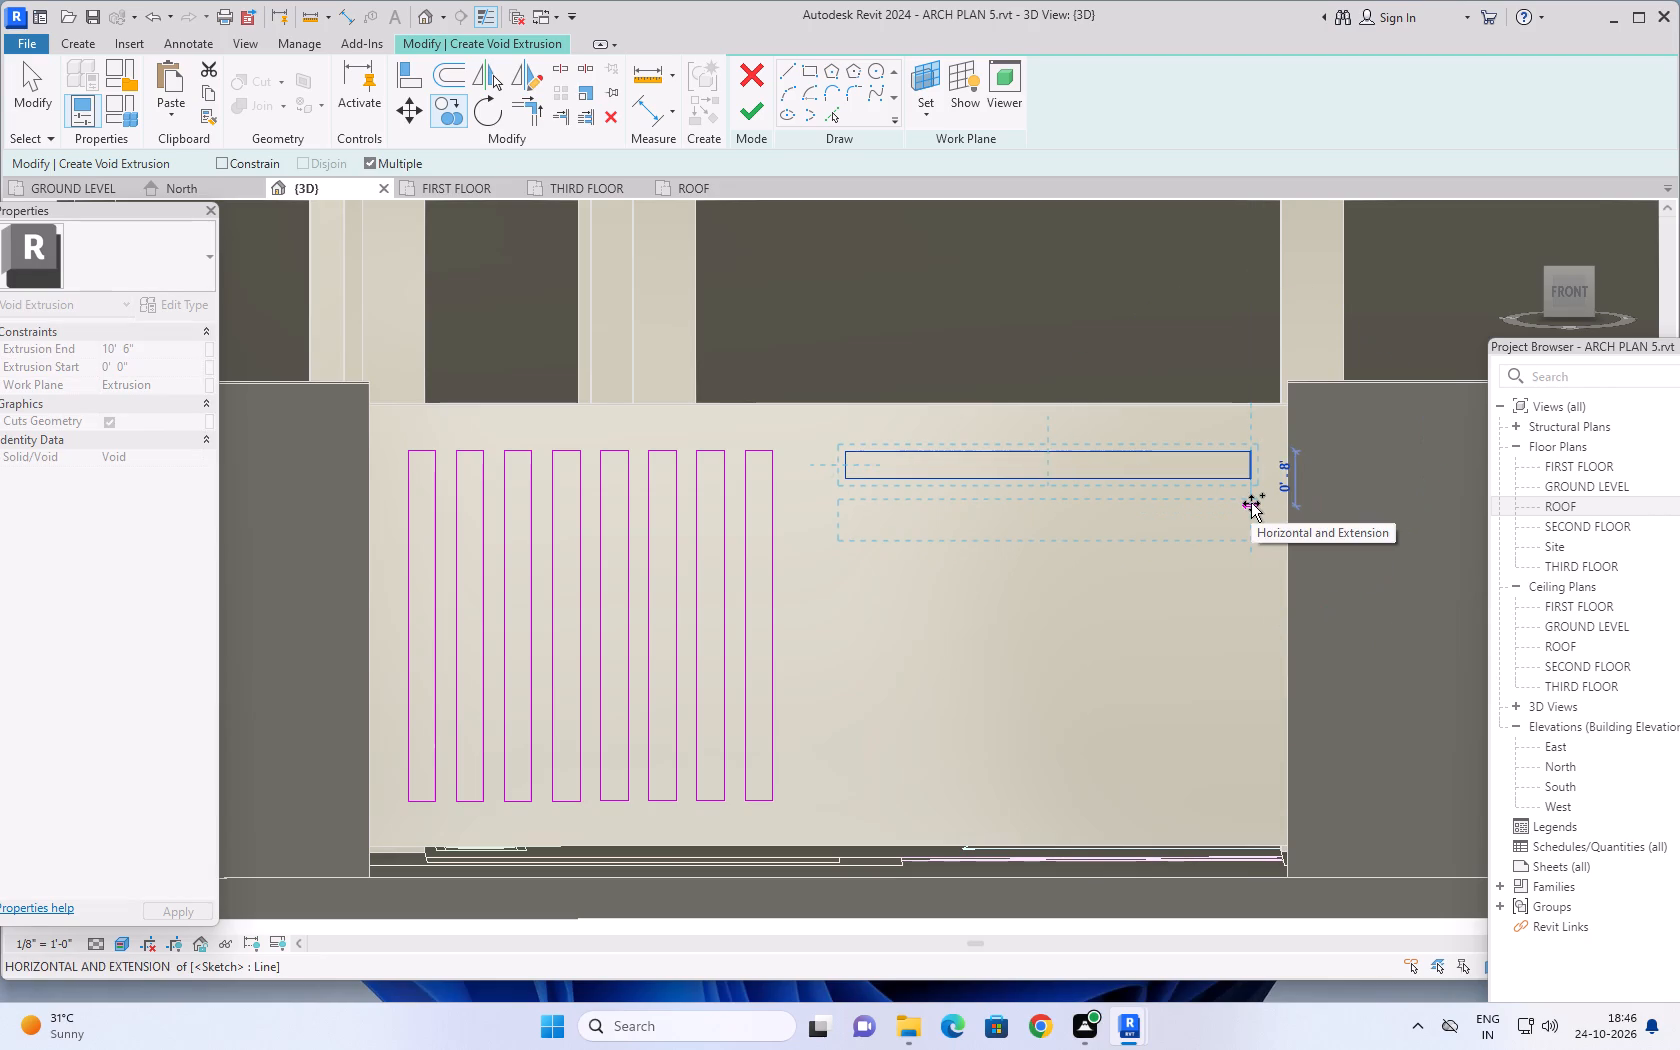
{"action": "left_click", "coordinate": [1251, 501]}
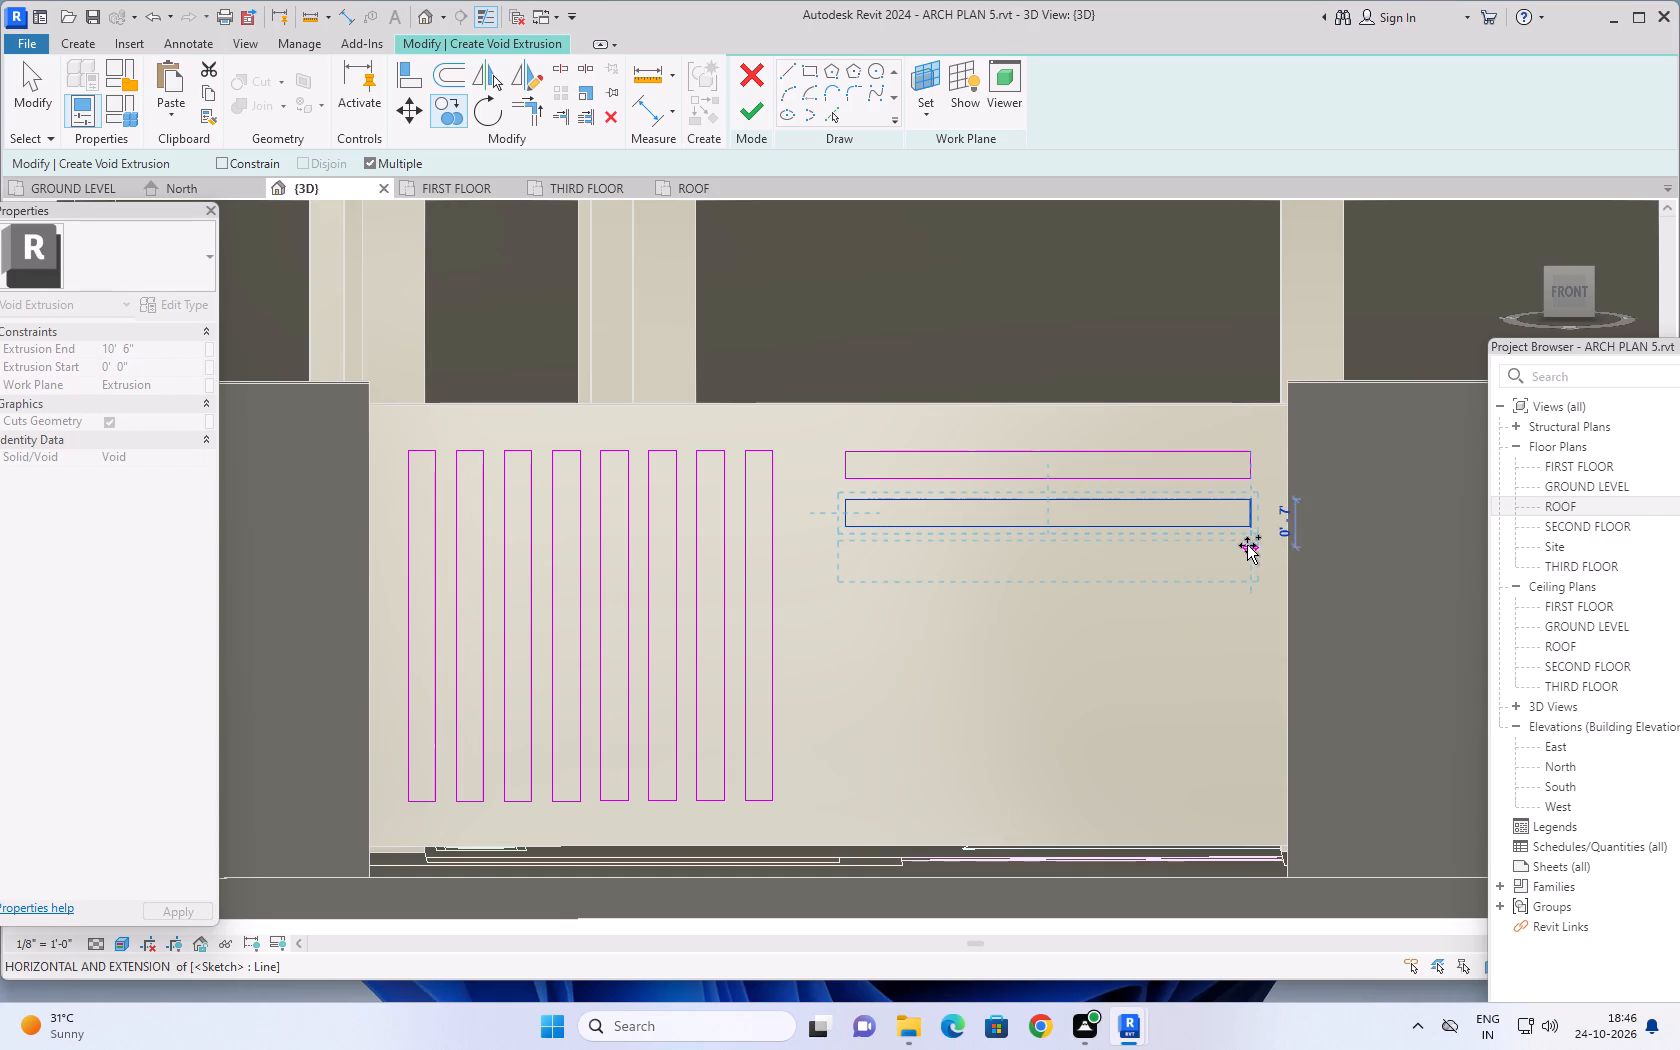
{"action": "left_click", "coordinate": [1246, 547]}
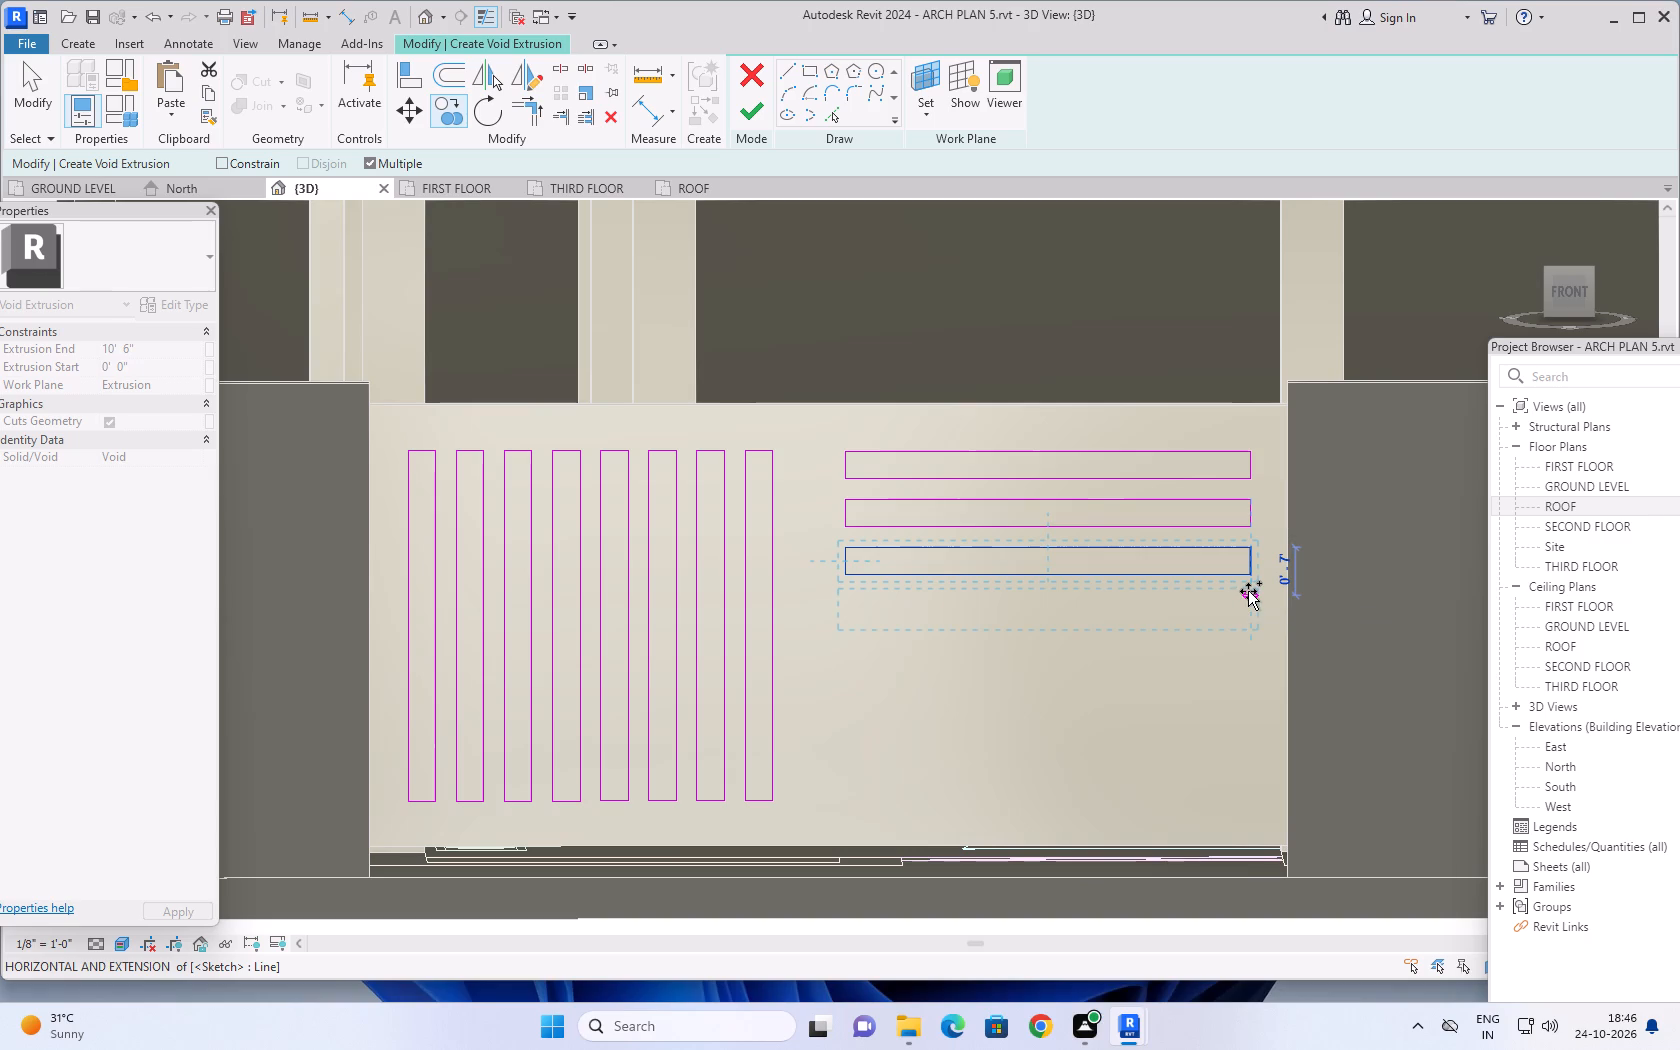
{"action": "left_click", "coordinate": [1248, 595]}
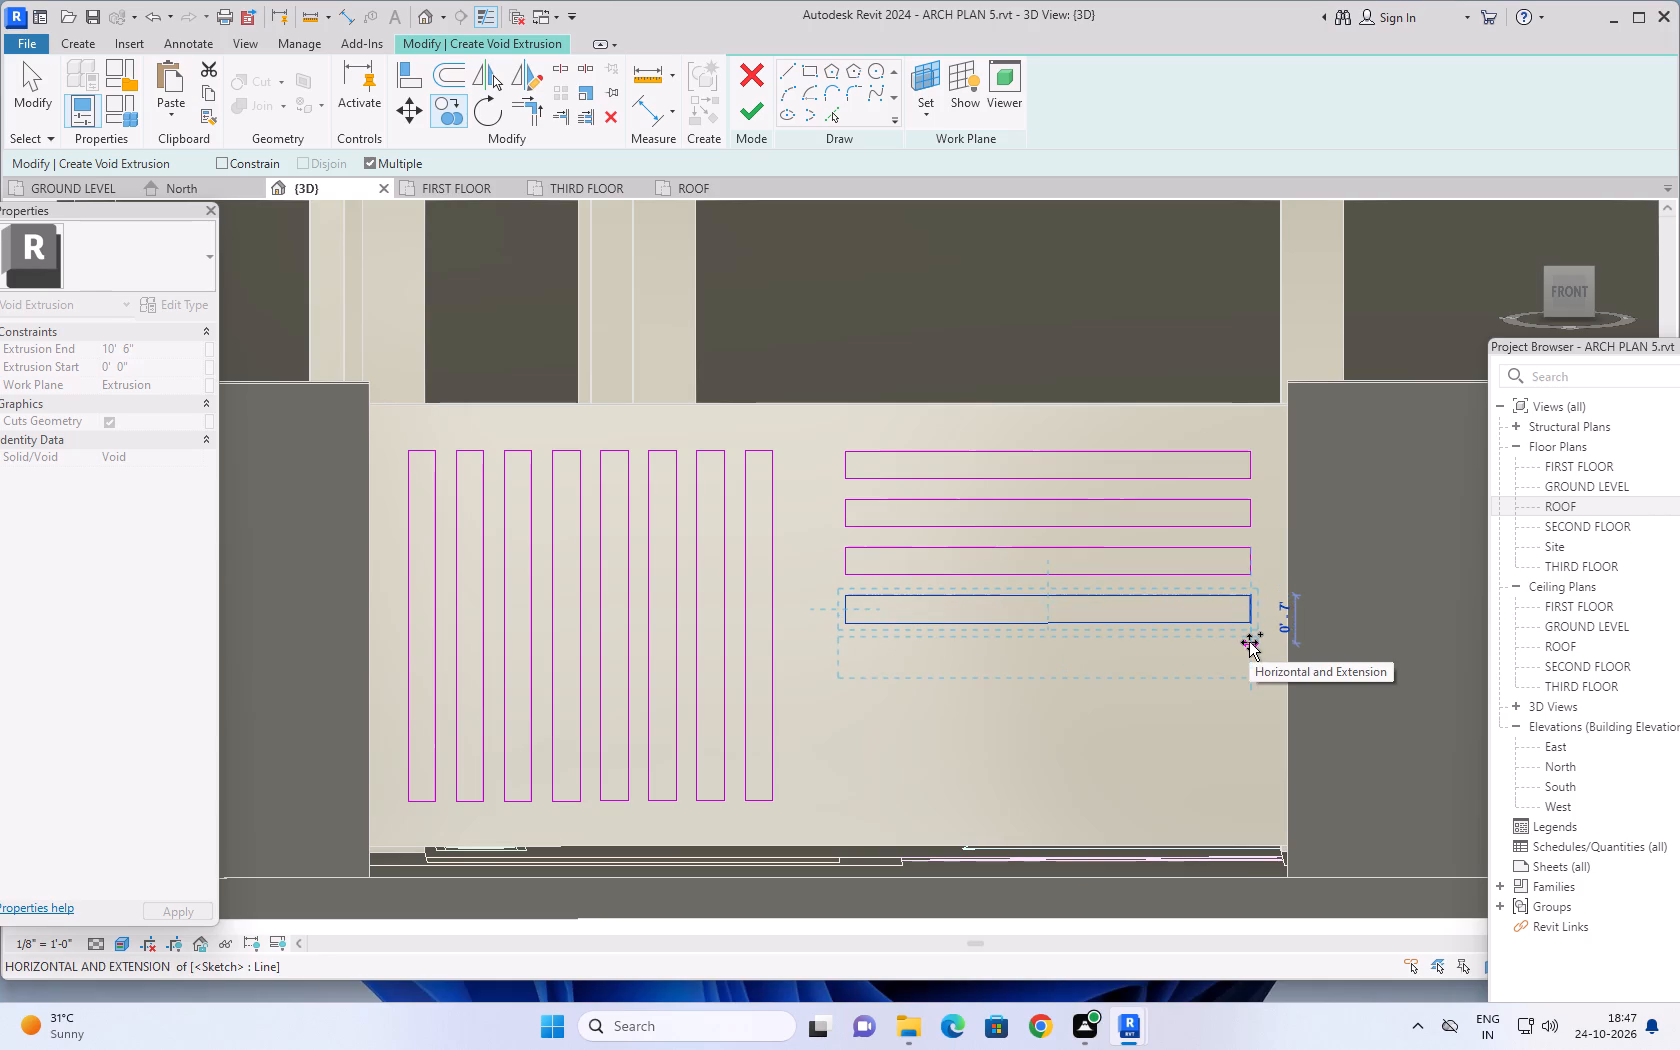
{"action": "left_click", "coordinate": [1249, 642]}
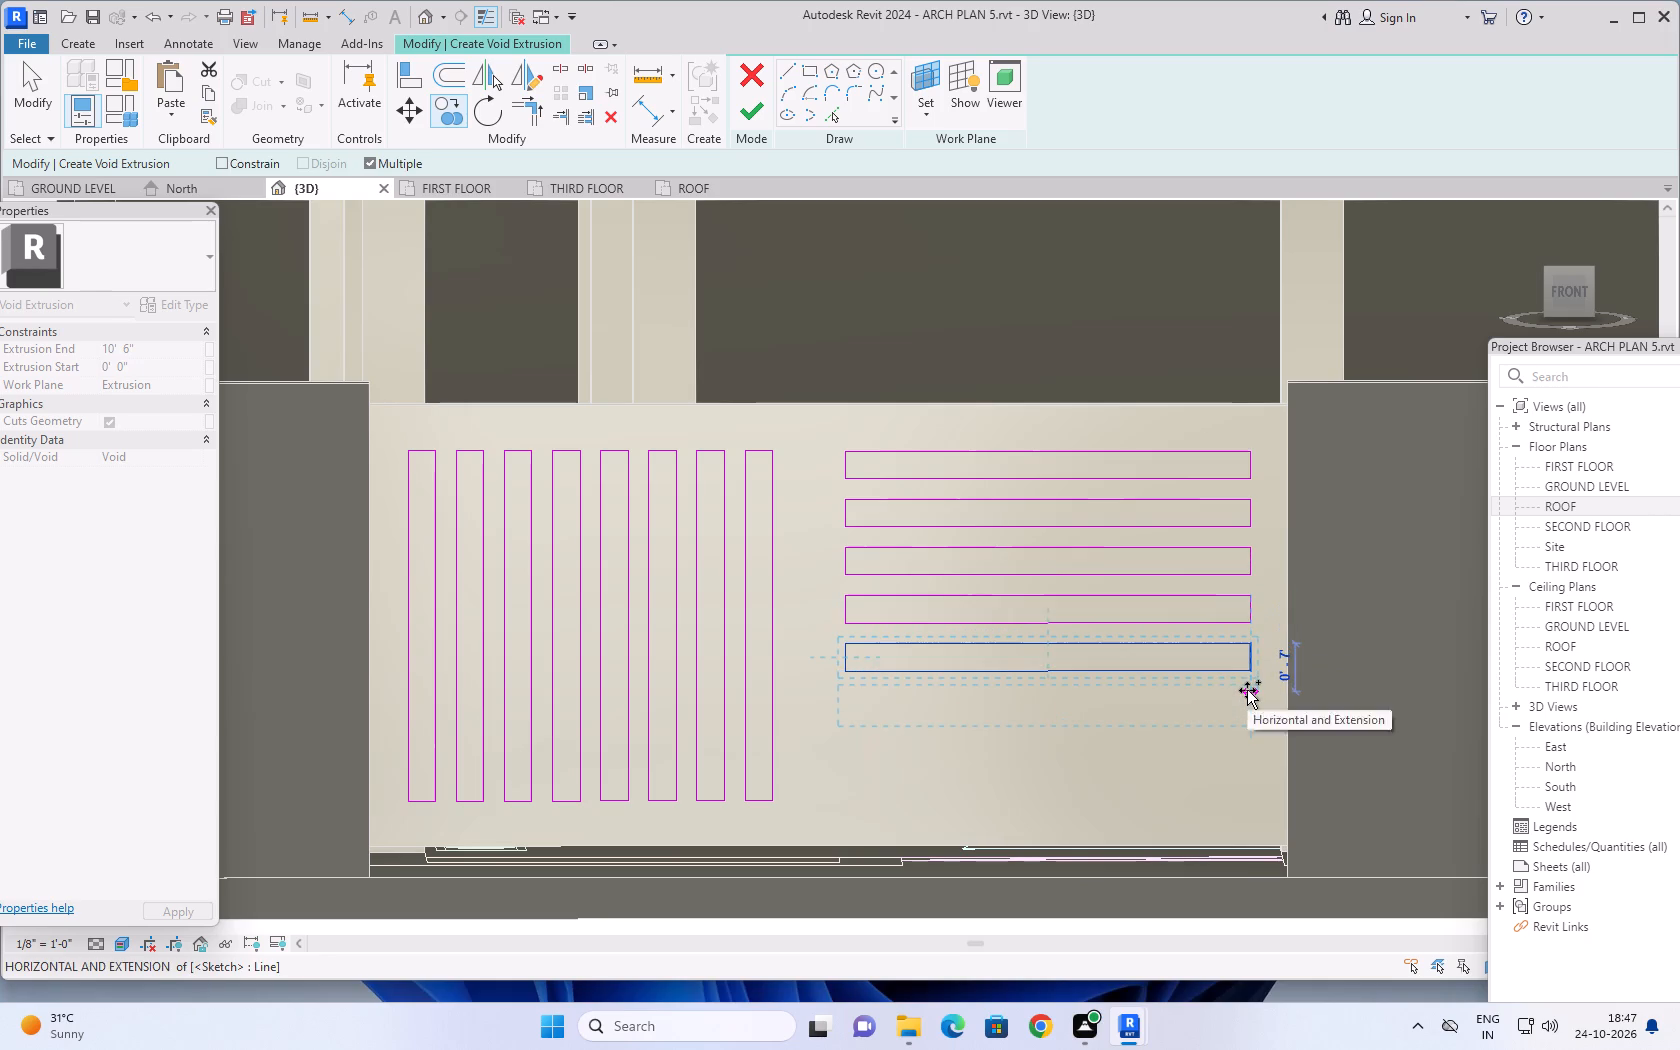
{"action": "left_click", "coordinate": [1247, 692]}
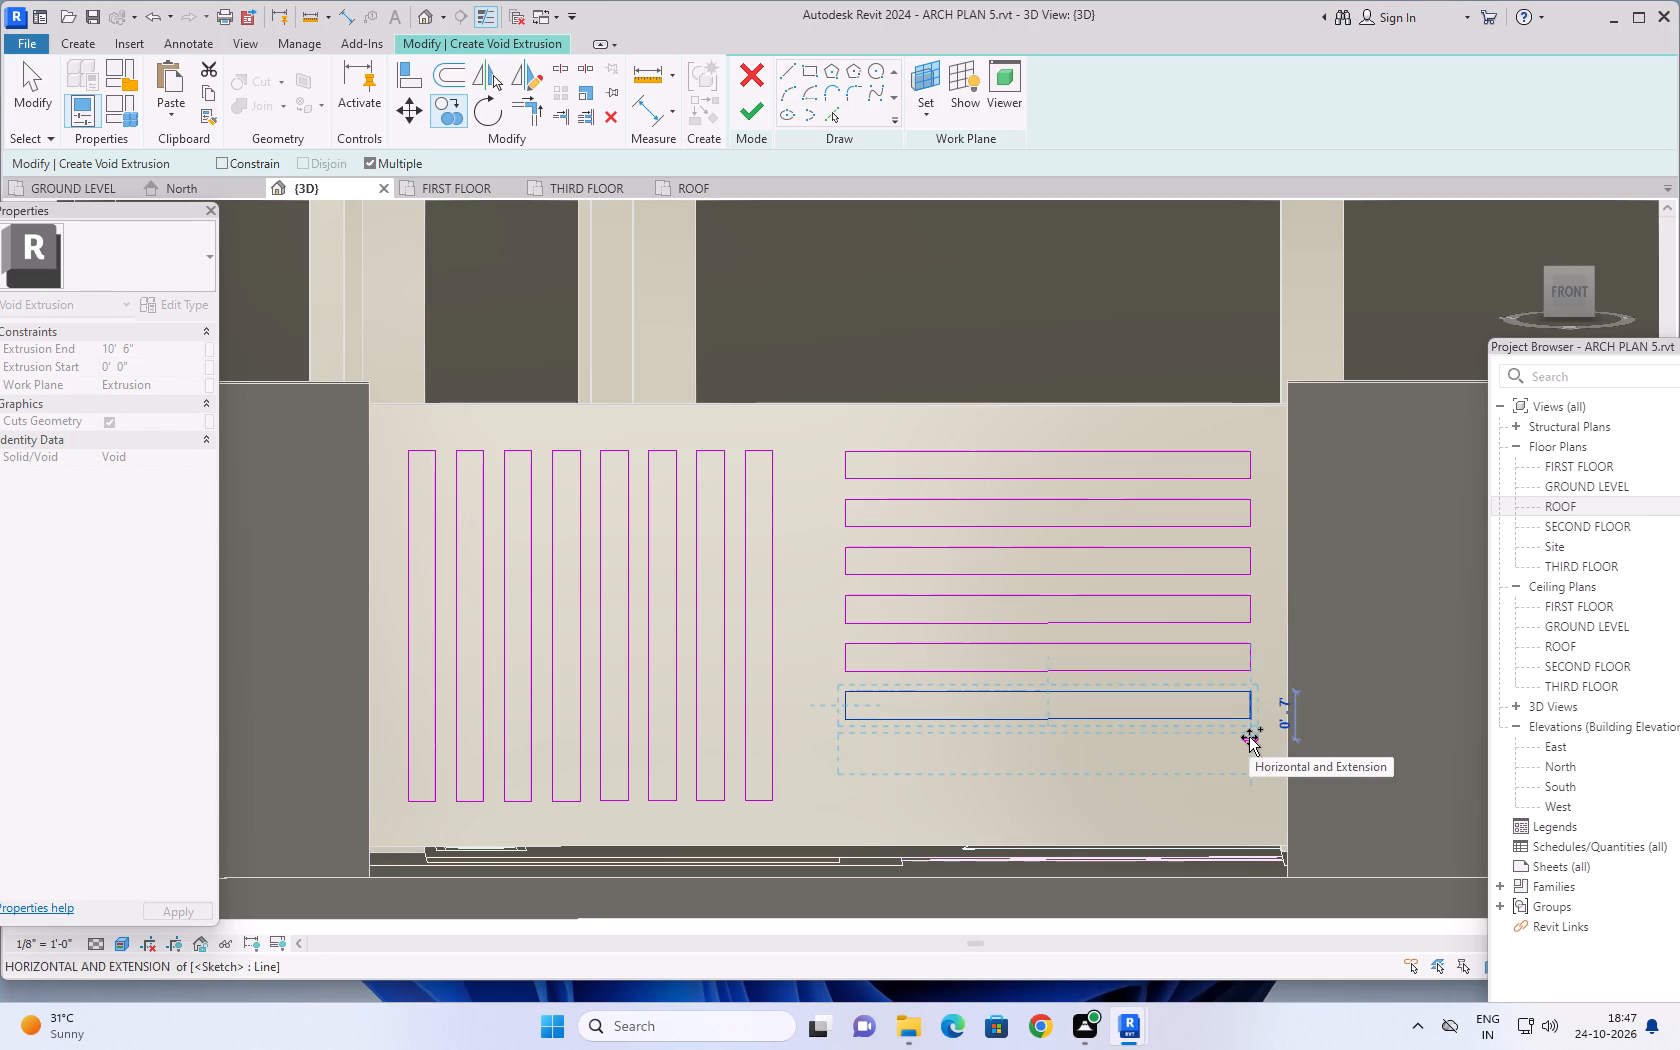
{"action": "left_click", "coordinate": [1249, 737]}
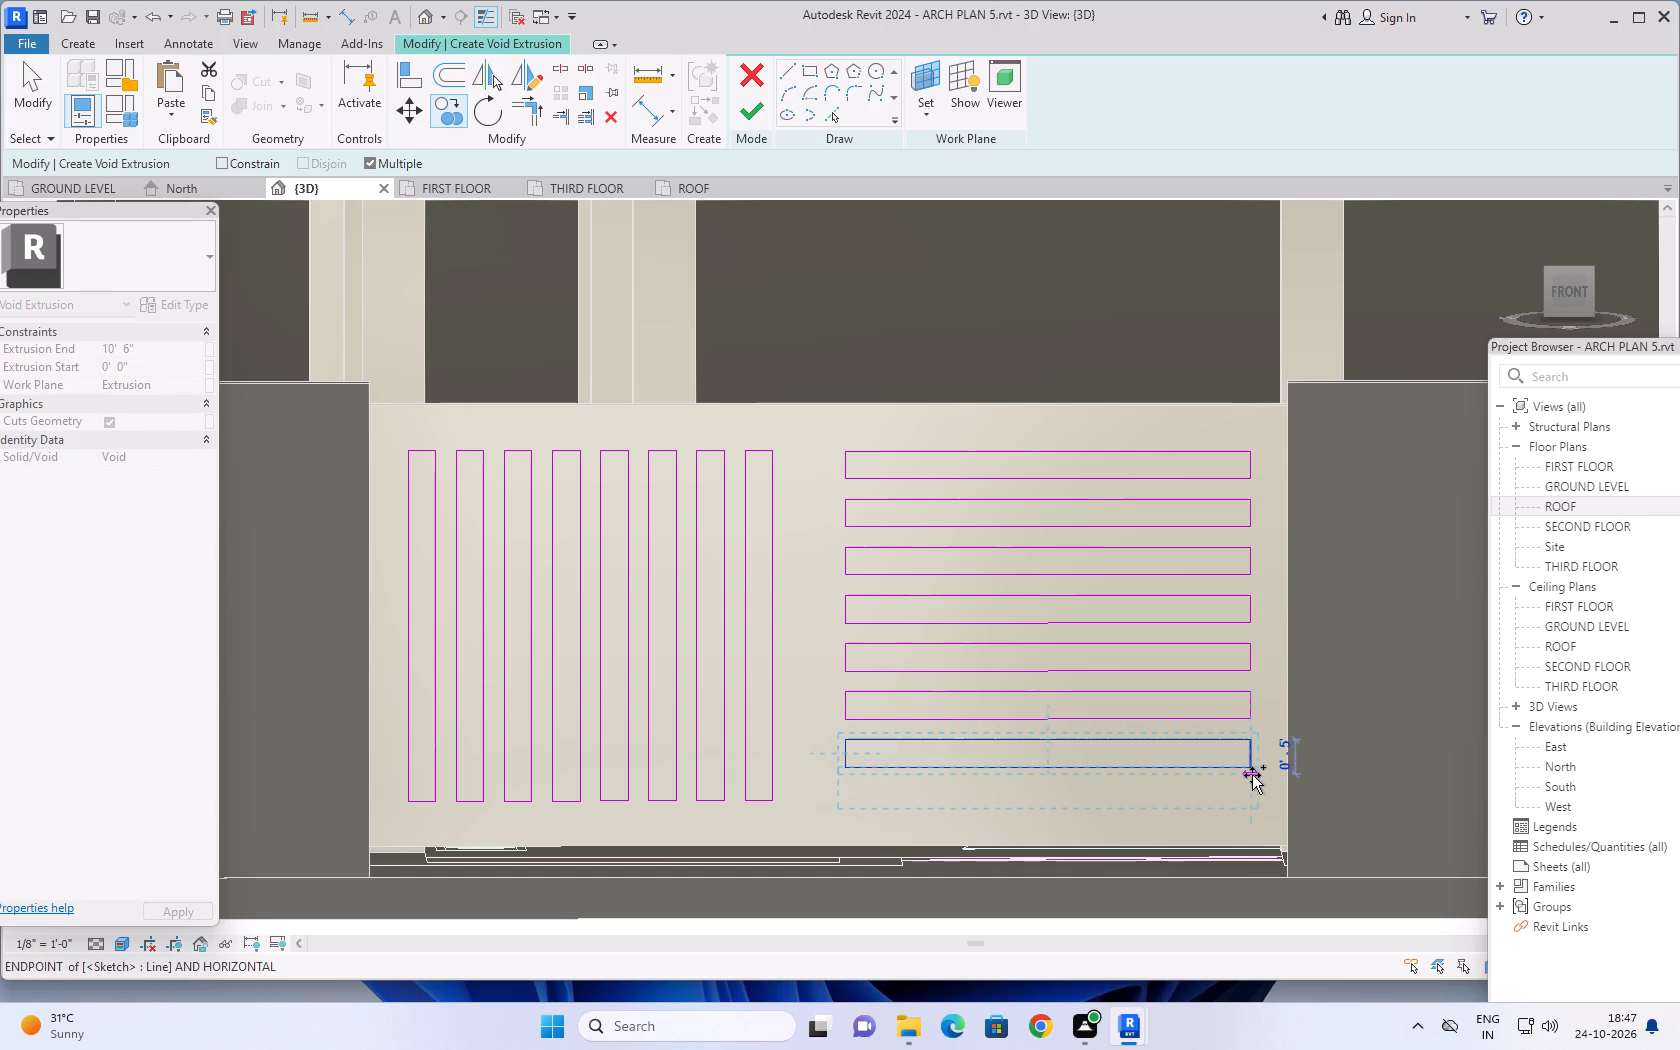
{"action": "left_click", "coordinate": [1252, 775]}
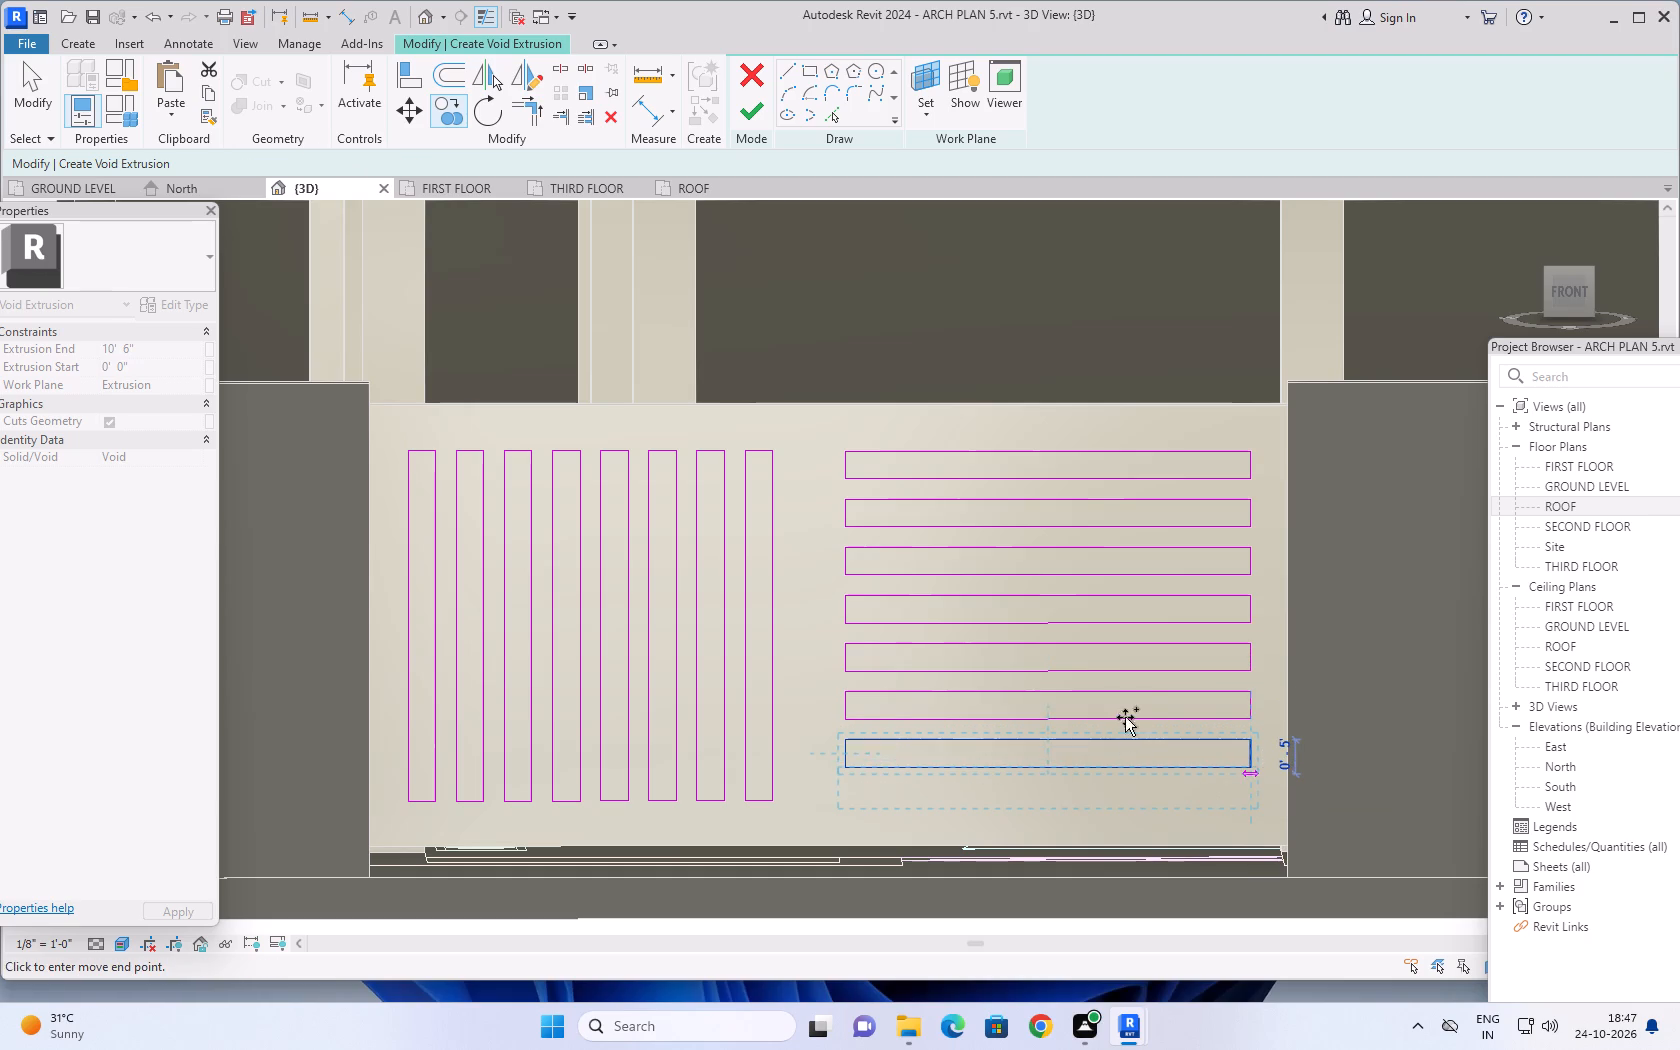
{"action": "key", "text": "Escape"}
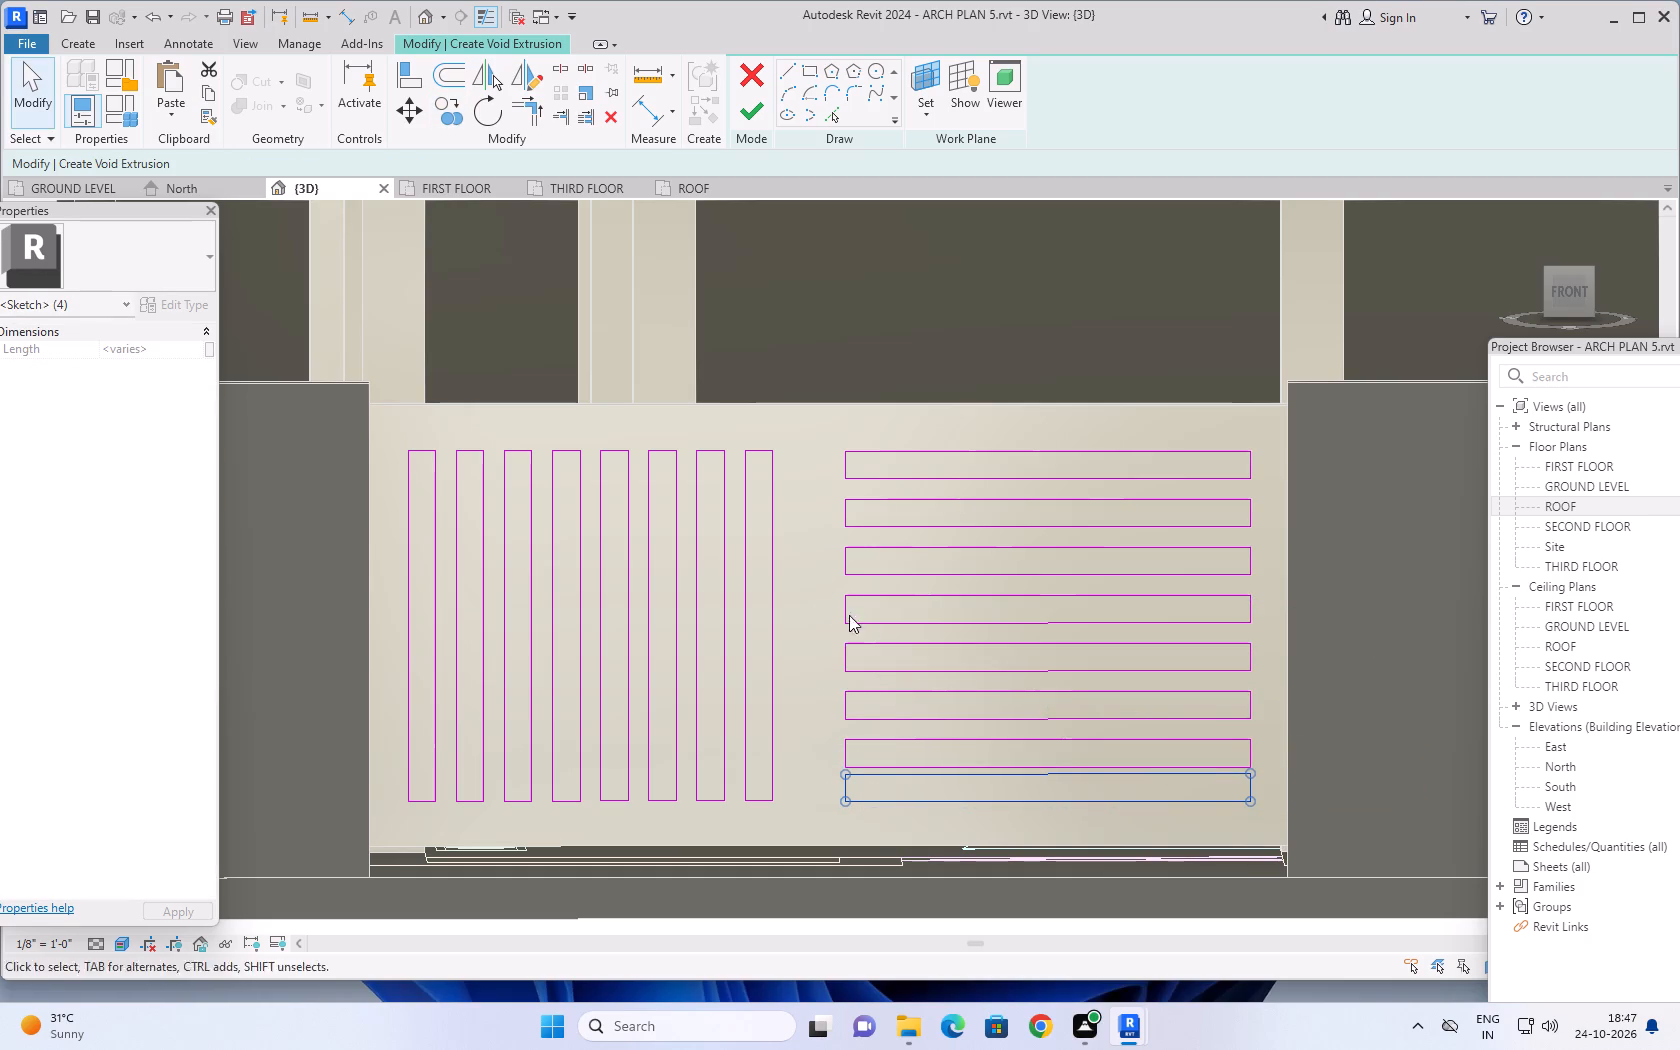
Sketch a very thin vertical rectangle, about 5'-4" high, from the gate's top edge to its bottom edge between the two slot groups.
{"action": "left_click", "coordinate": [813, 70]}
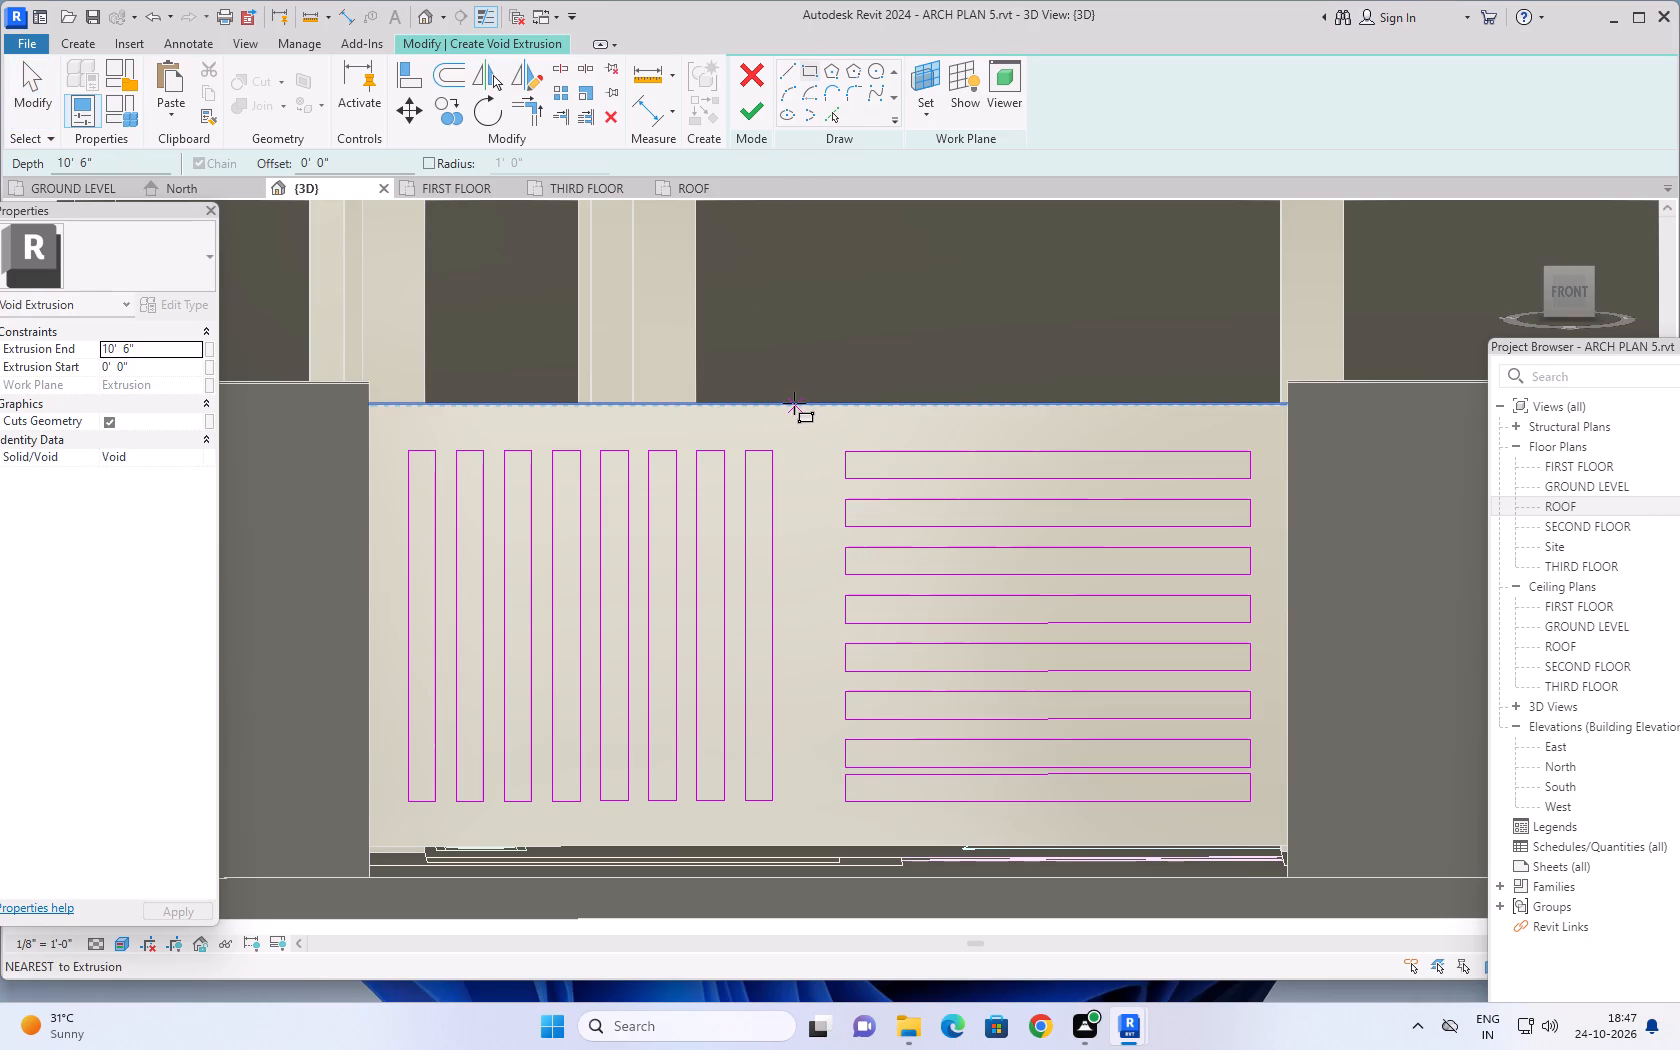
{"action": "left_click", "coordinate": [794, 403]}
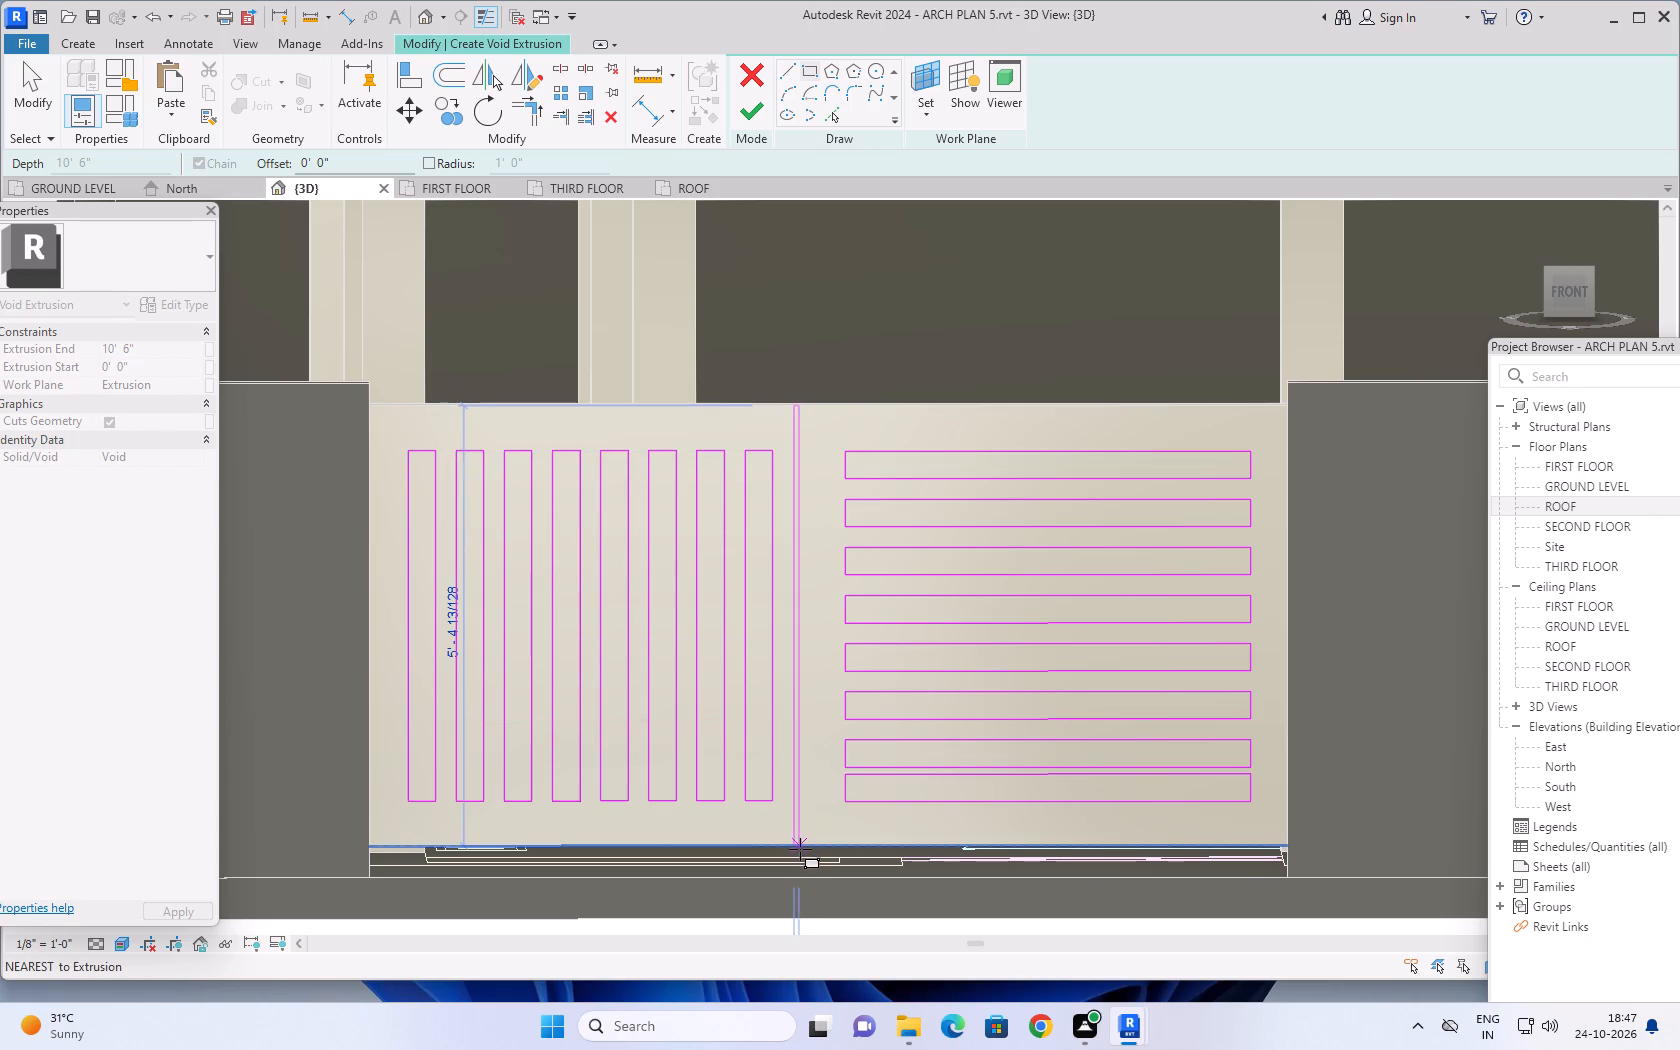
{"action": "scroll", "coordinate": [800, 843], "scroll_direction": "up", "scroll_amount": 7}
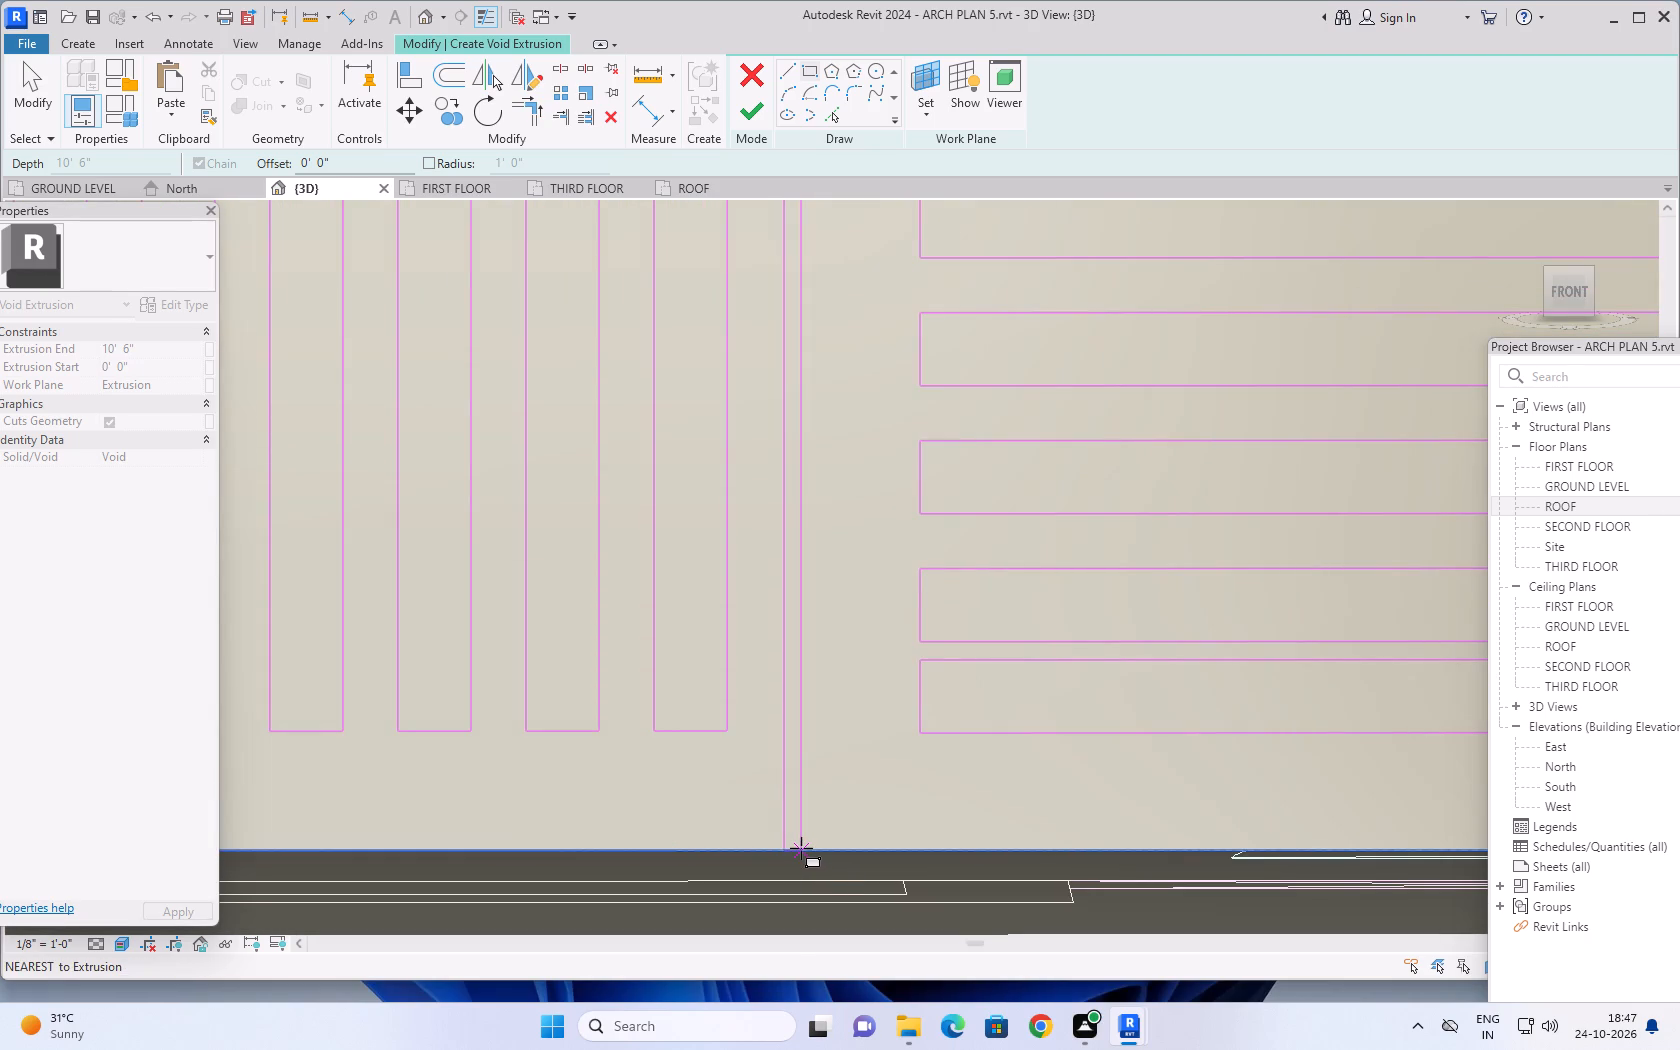
{"action": "left_click", "coordinate": [801, 848]}
{"action": "scroll", "coordinate": [830, 640], "scroll_direction": "down", "scroll_amount": 3}
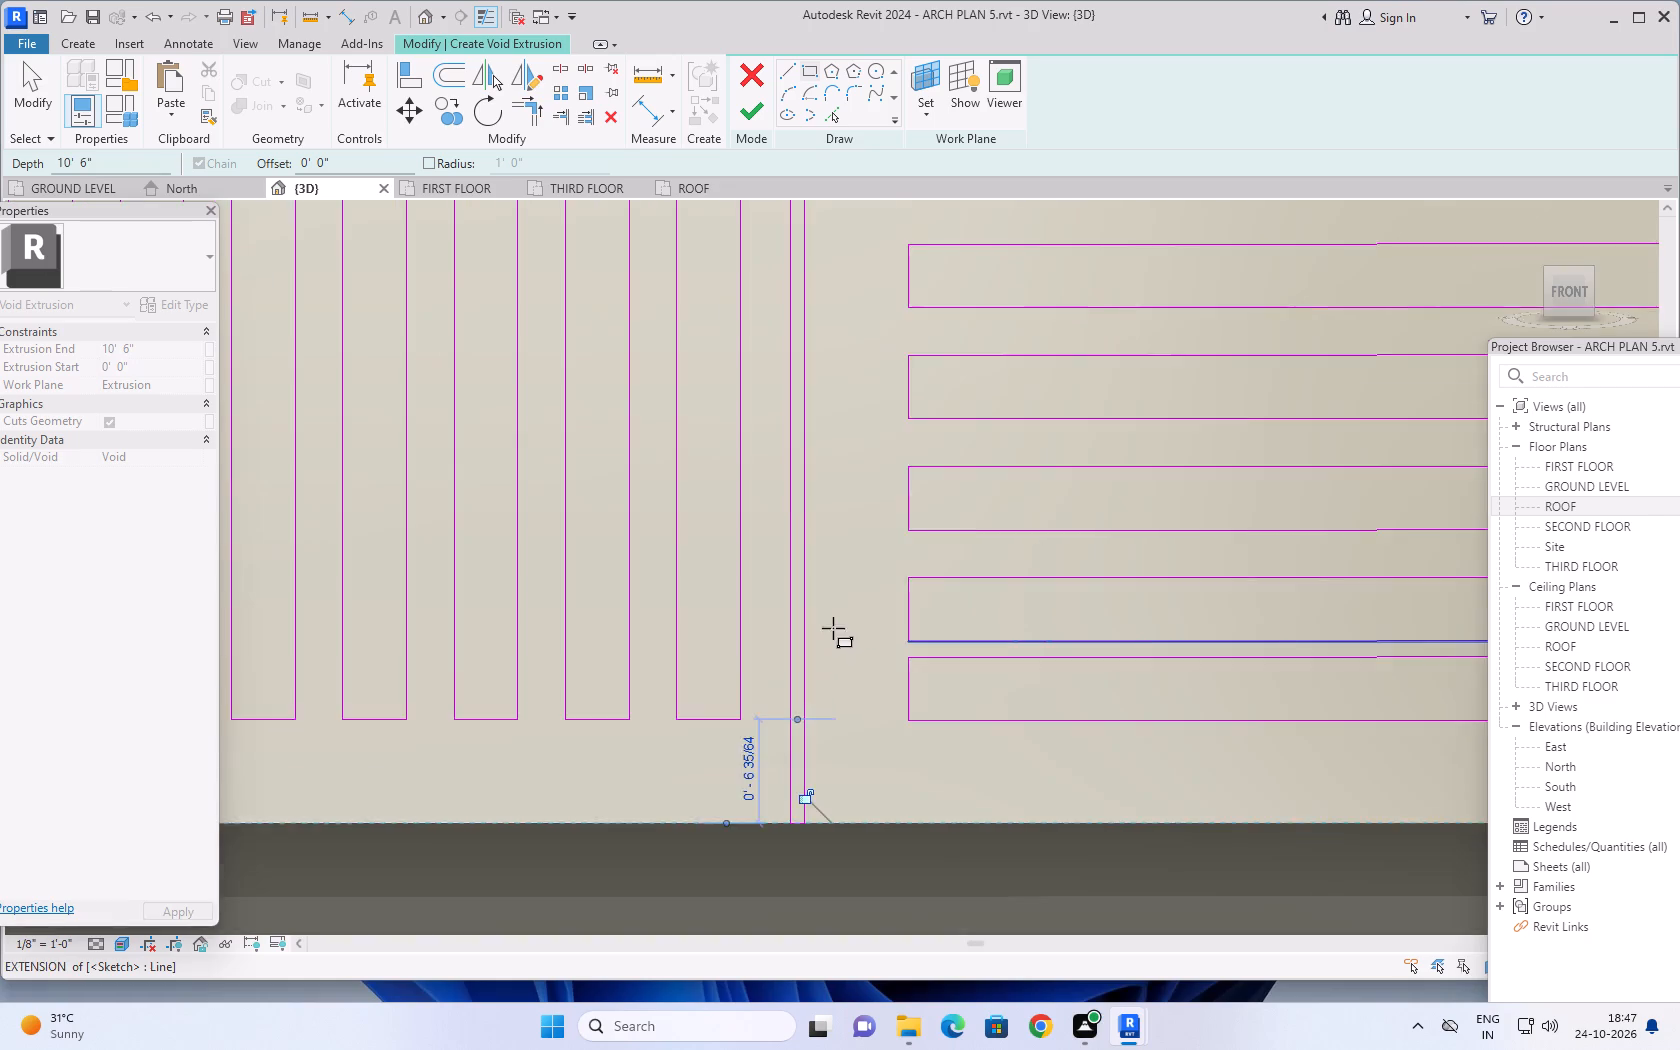
{"action": "scroll", "coordinate": [832, 607], "scroll_direction": "down", "scroll_amount": 5}
{"action": "middle_click_drag", "start_coordinate": [837, 528], "coordinate": [785, 640]}
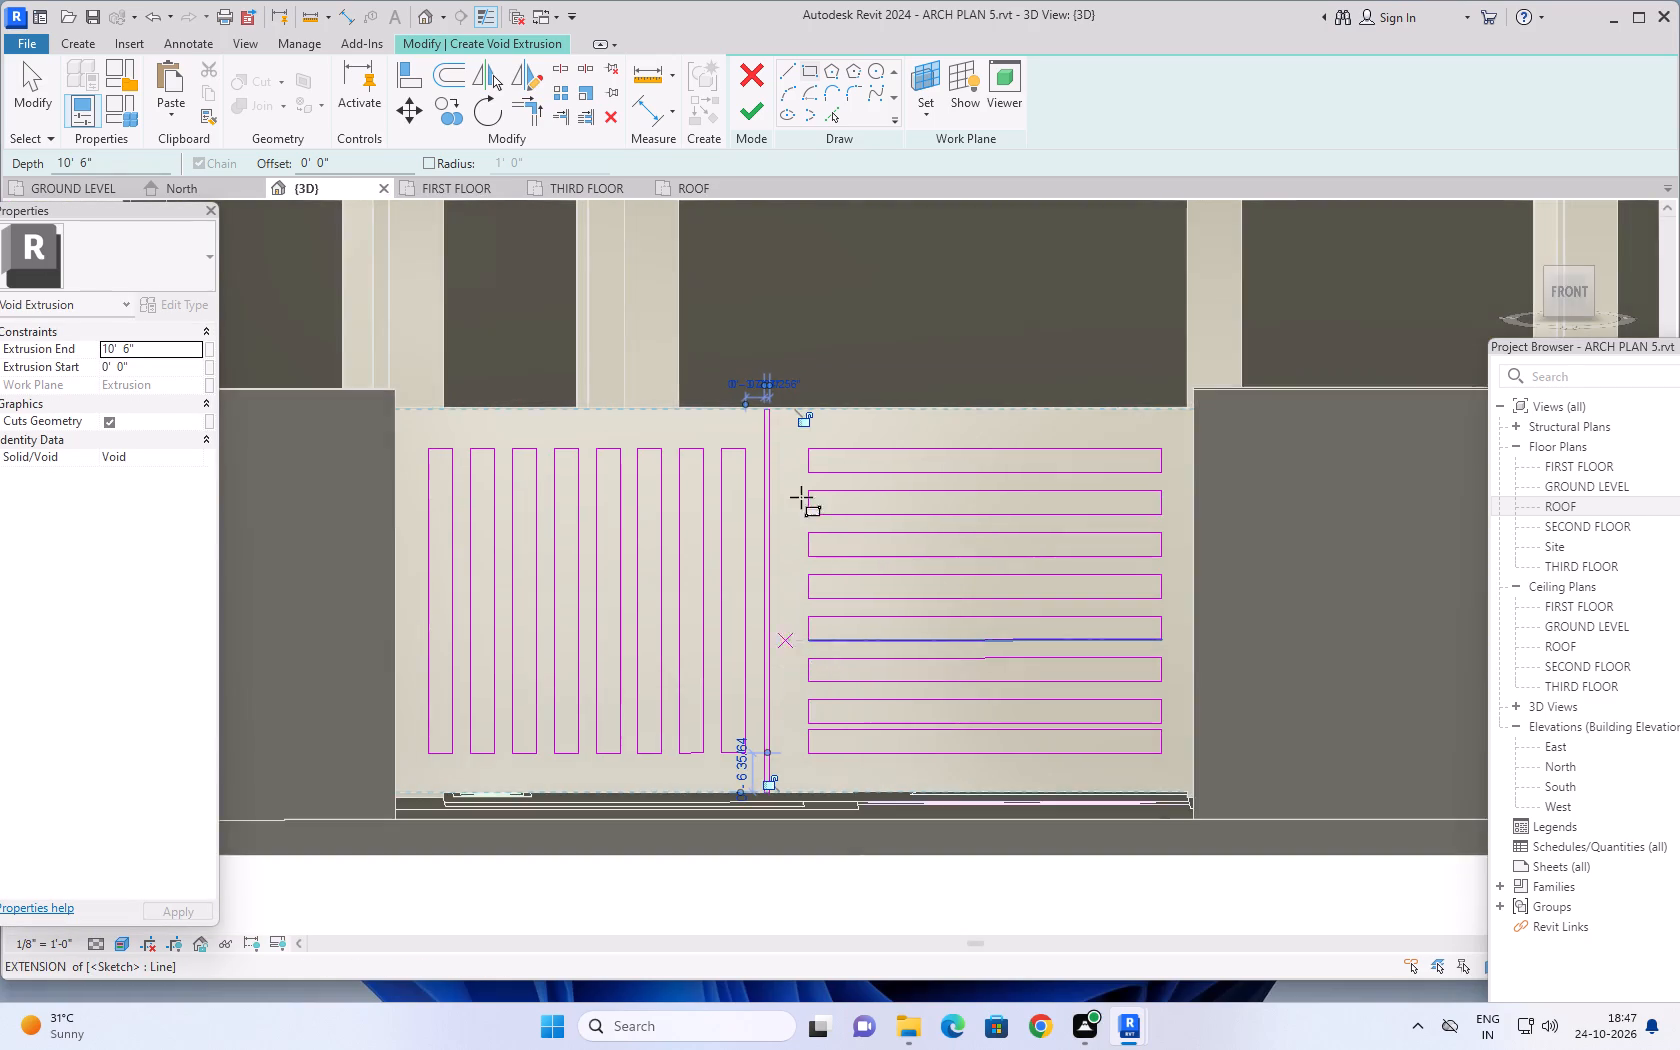
{"action": "scroll", "coordinate": [801, 471], "scroll_direction": "up", "scroll_amount": 2}
{"action": "scroll", "coordinate": [769, 380], "scroll_direction": "up", "scroll_amount": 10}
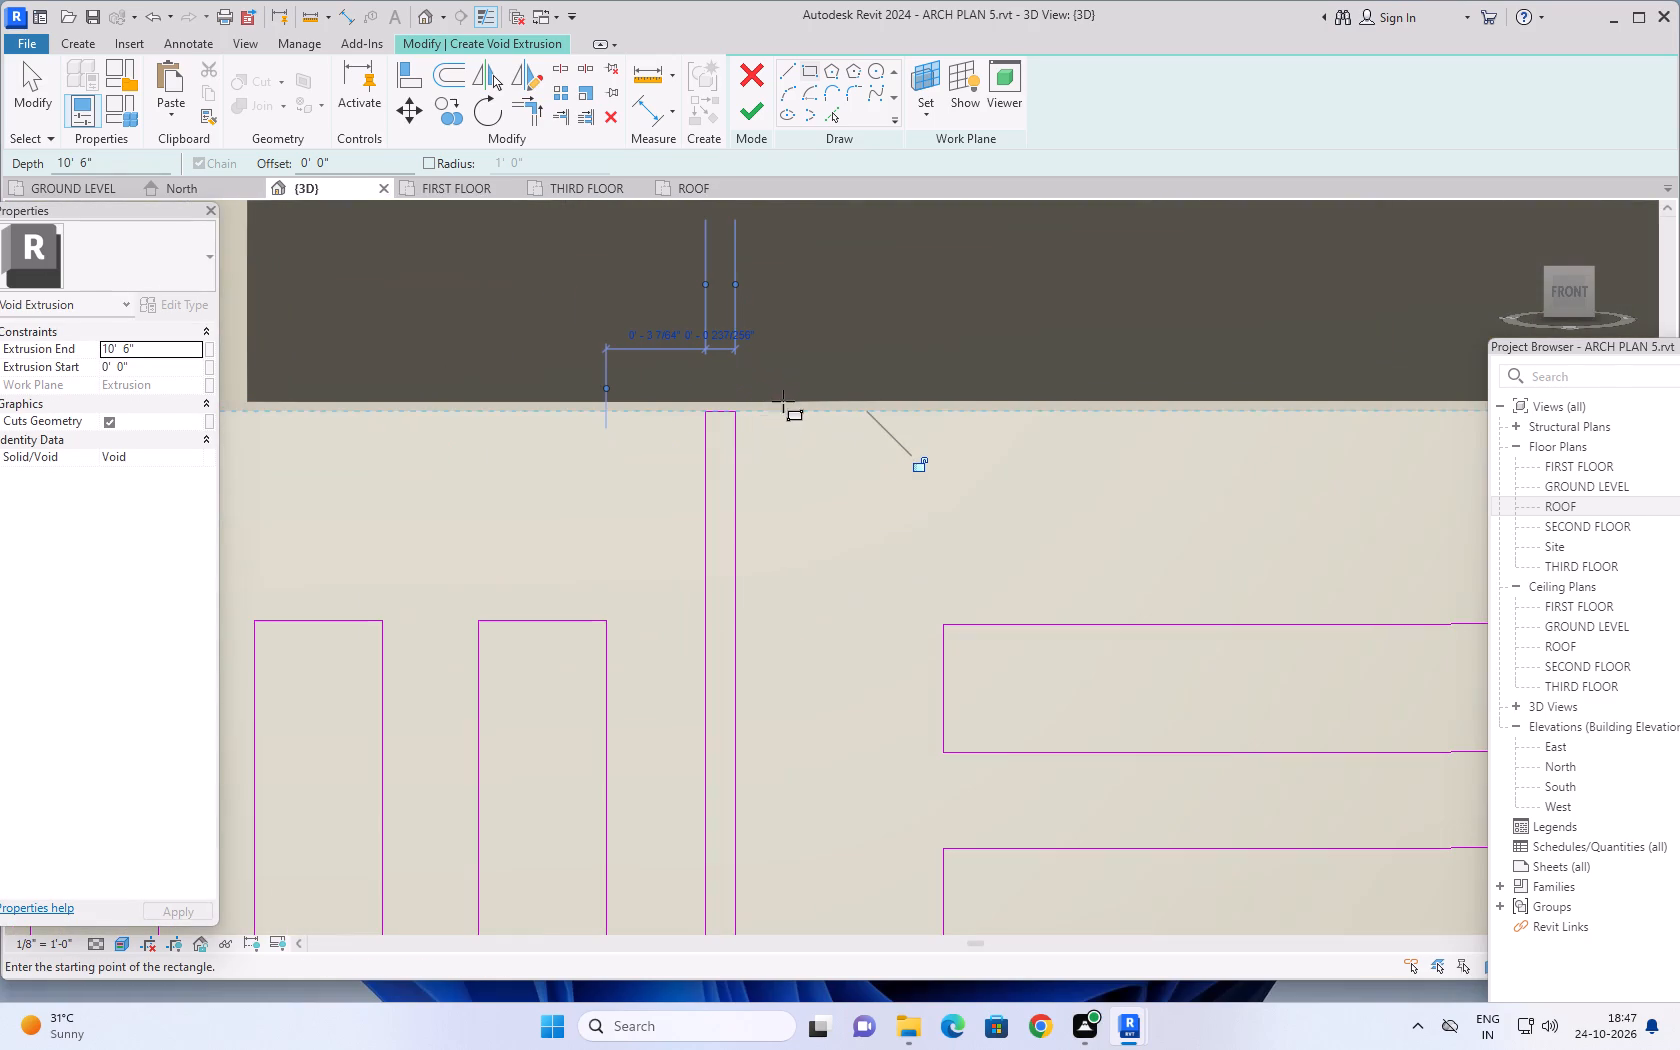
{"action": "scroll", "coordinate": [725, 428], "scroll_direction": "up", "scroll_amount": 3}
{"action": "scroll", "coordinate": [804, 416], "scroll_direction": "down", "scroll_amount": 8}
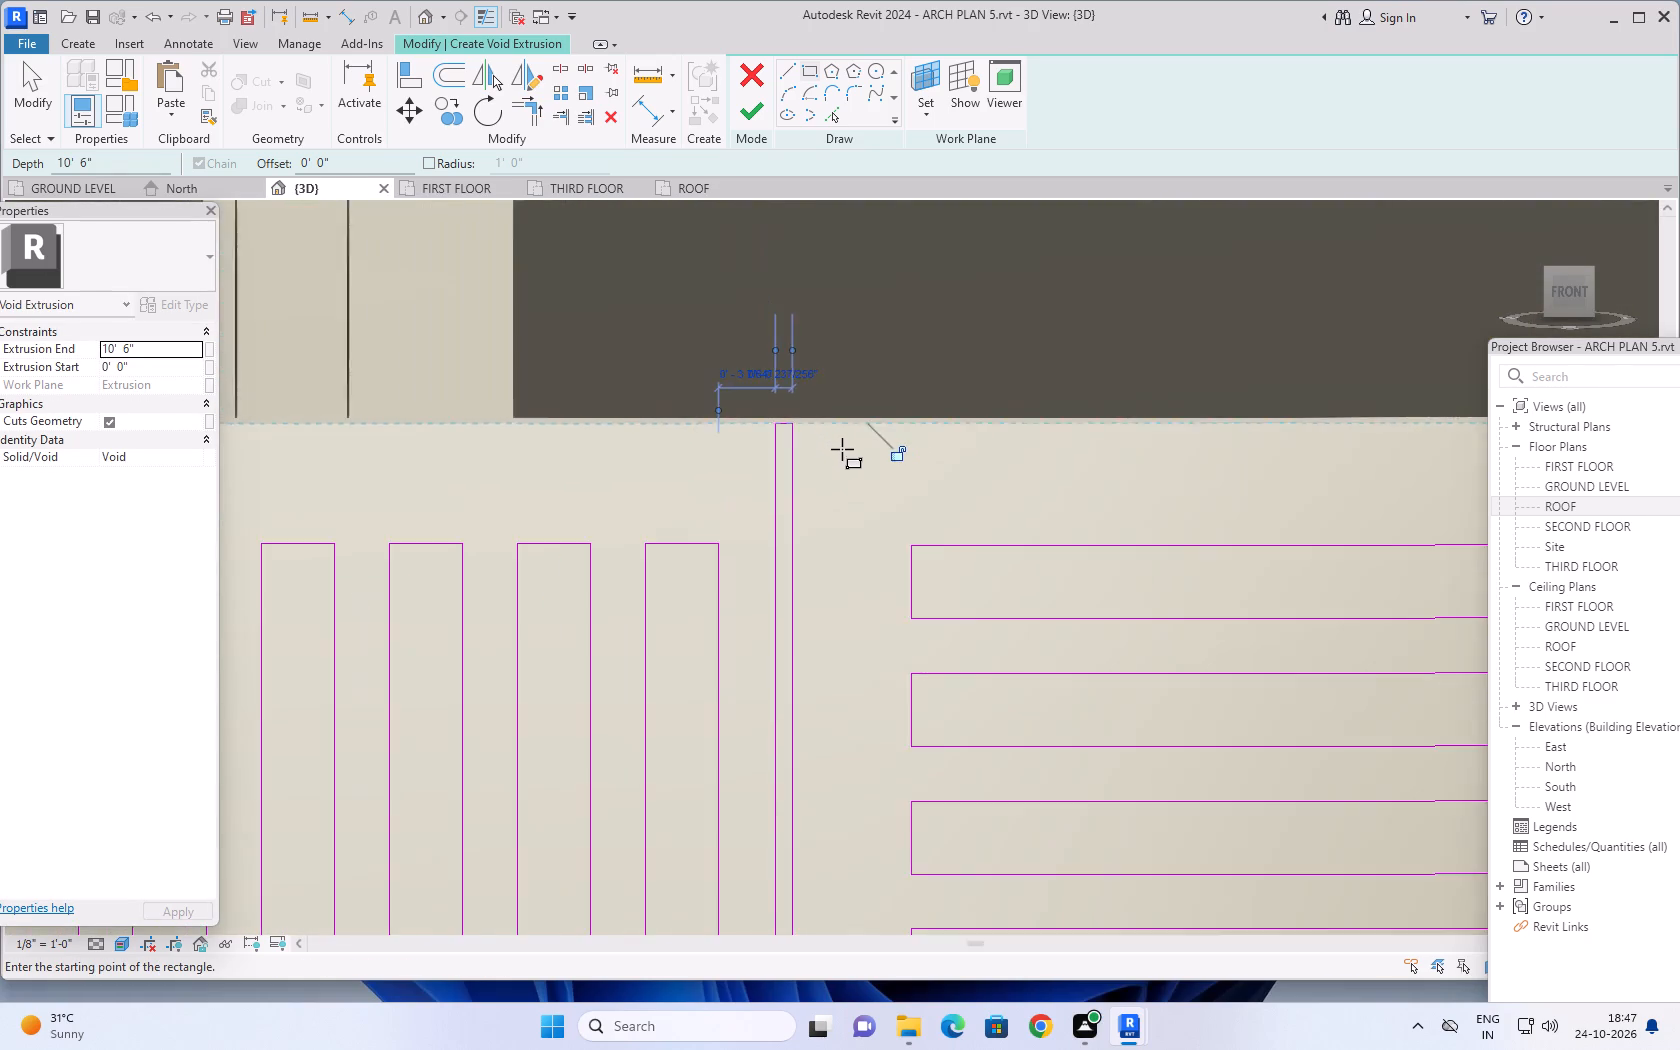
{"action": "scroll", "coordinate": [842, 449], "scroll_direction": "down", "scroll_amount": 4}
{"action": "key", "text": "Escape"}
{"action": "scroll", "coordinate": [850, 448], "scroll_direction": "down", "scroll_amount": 2}
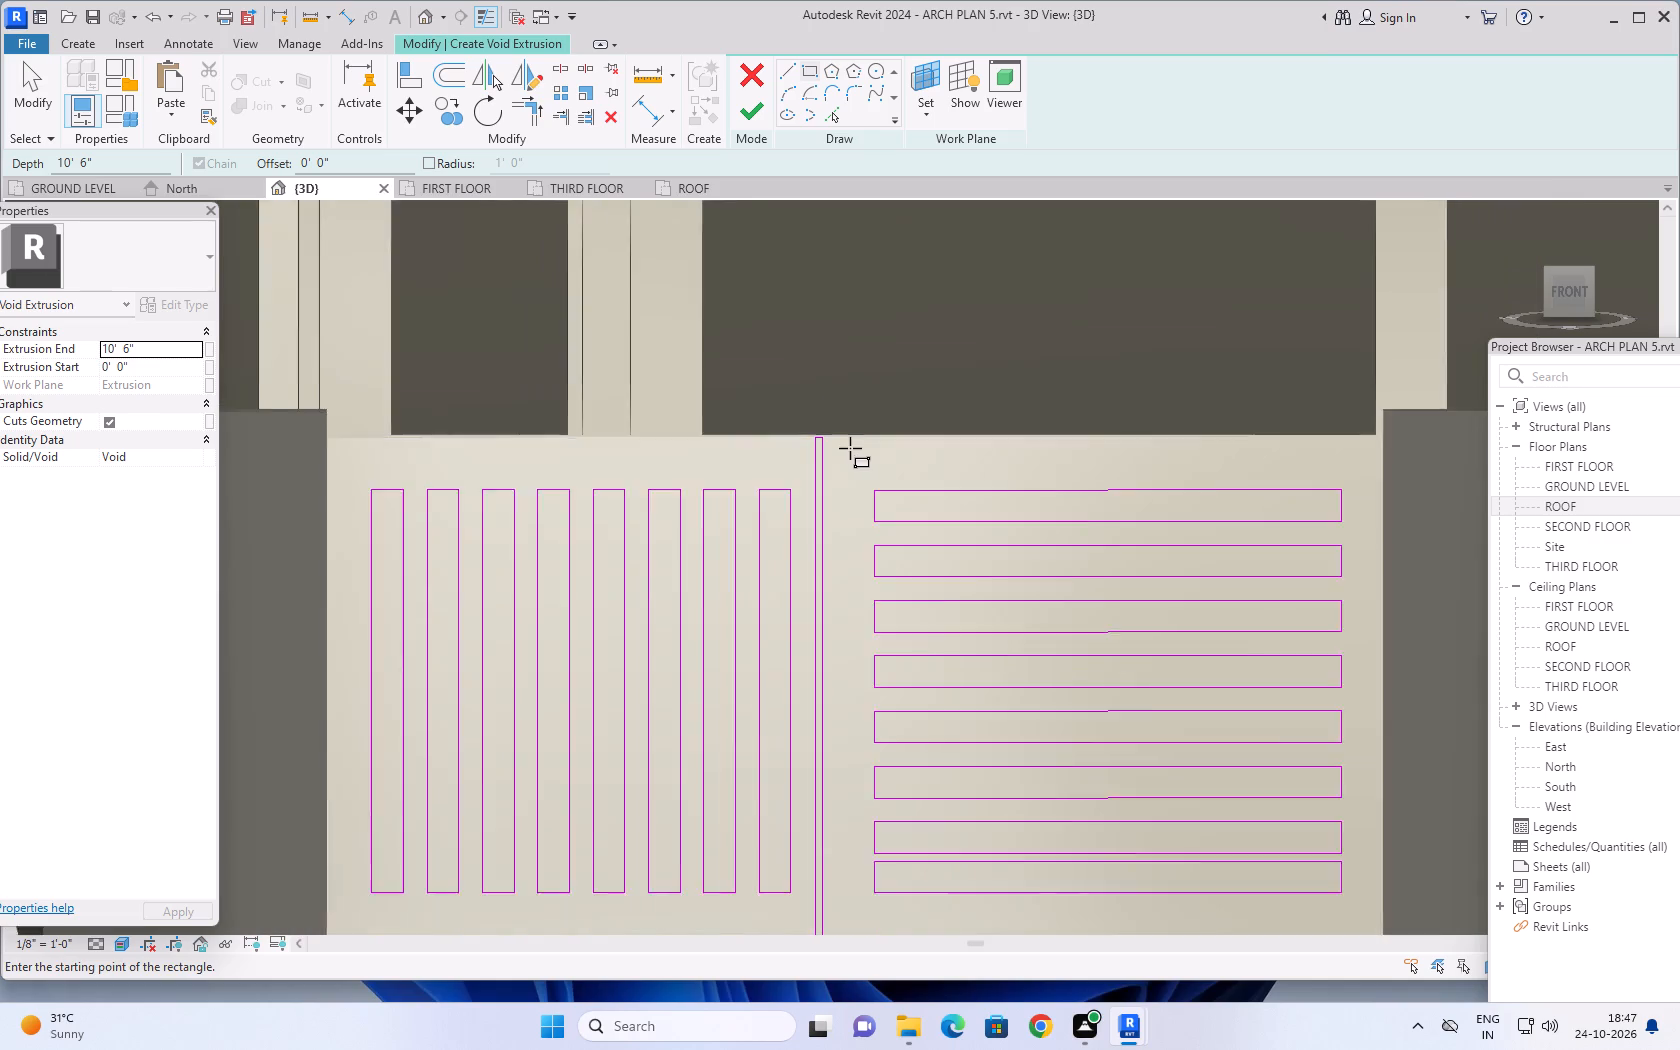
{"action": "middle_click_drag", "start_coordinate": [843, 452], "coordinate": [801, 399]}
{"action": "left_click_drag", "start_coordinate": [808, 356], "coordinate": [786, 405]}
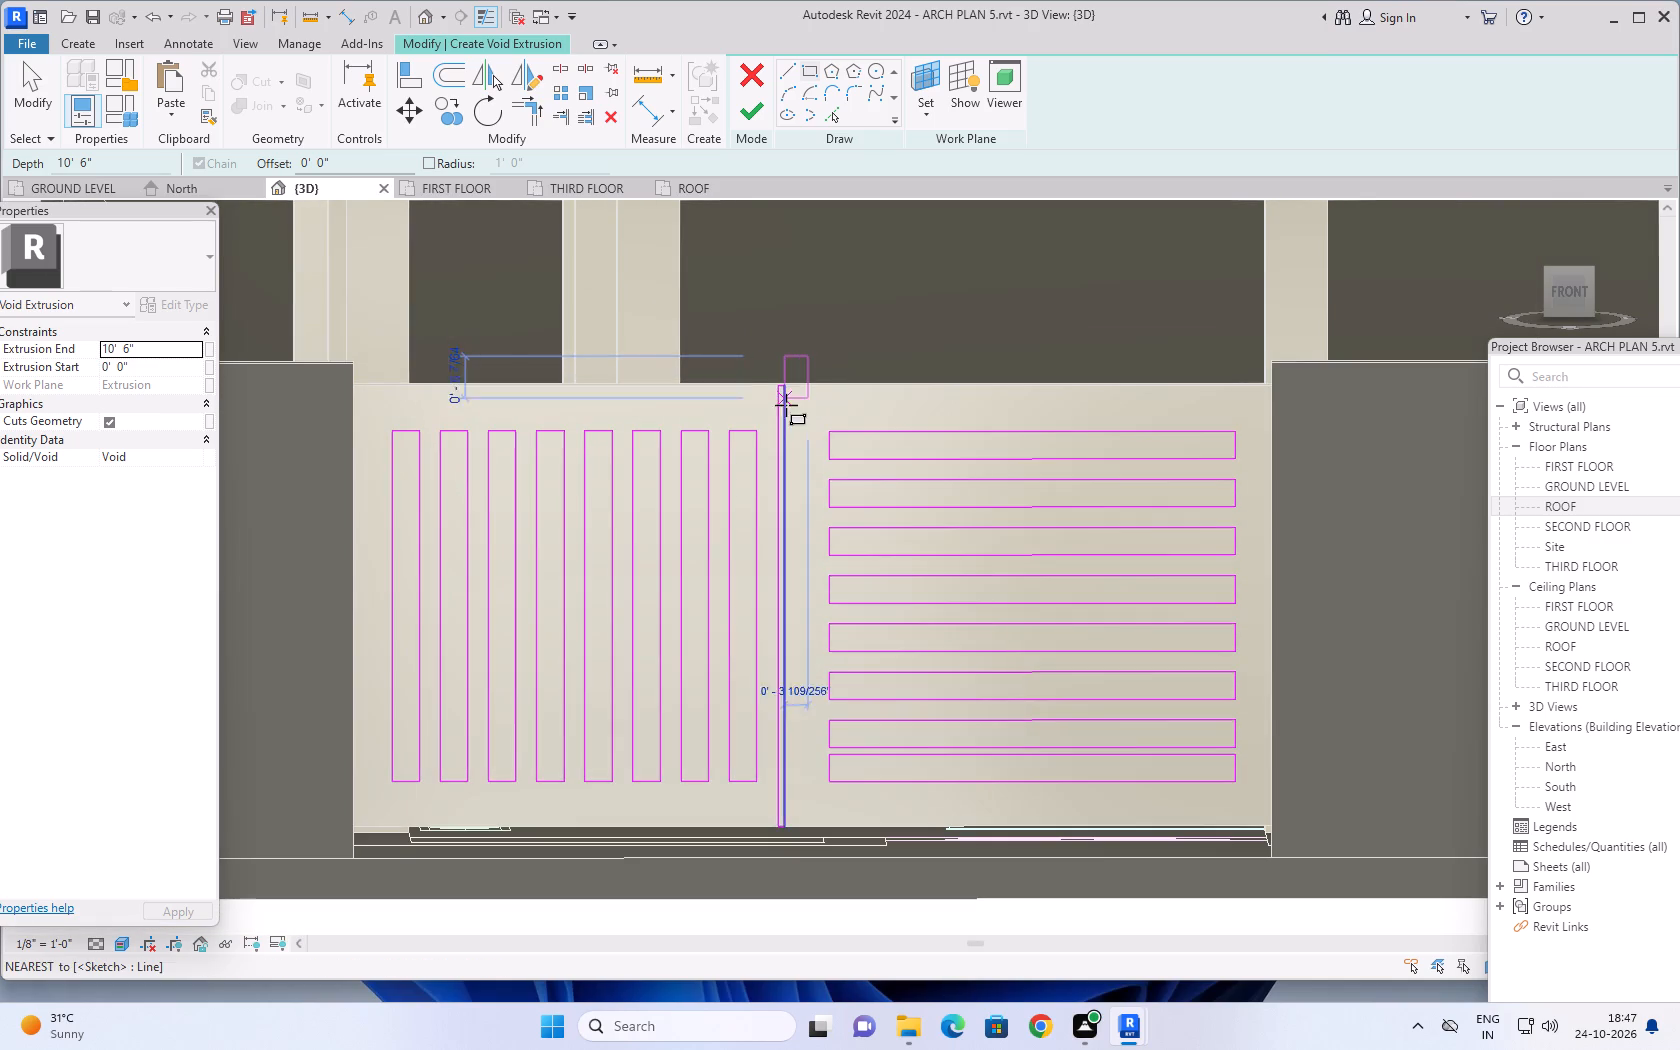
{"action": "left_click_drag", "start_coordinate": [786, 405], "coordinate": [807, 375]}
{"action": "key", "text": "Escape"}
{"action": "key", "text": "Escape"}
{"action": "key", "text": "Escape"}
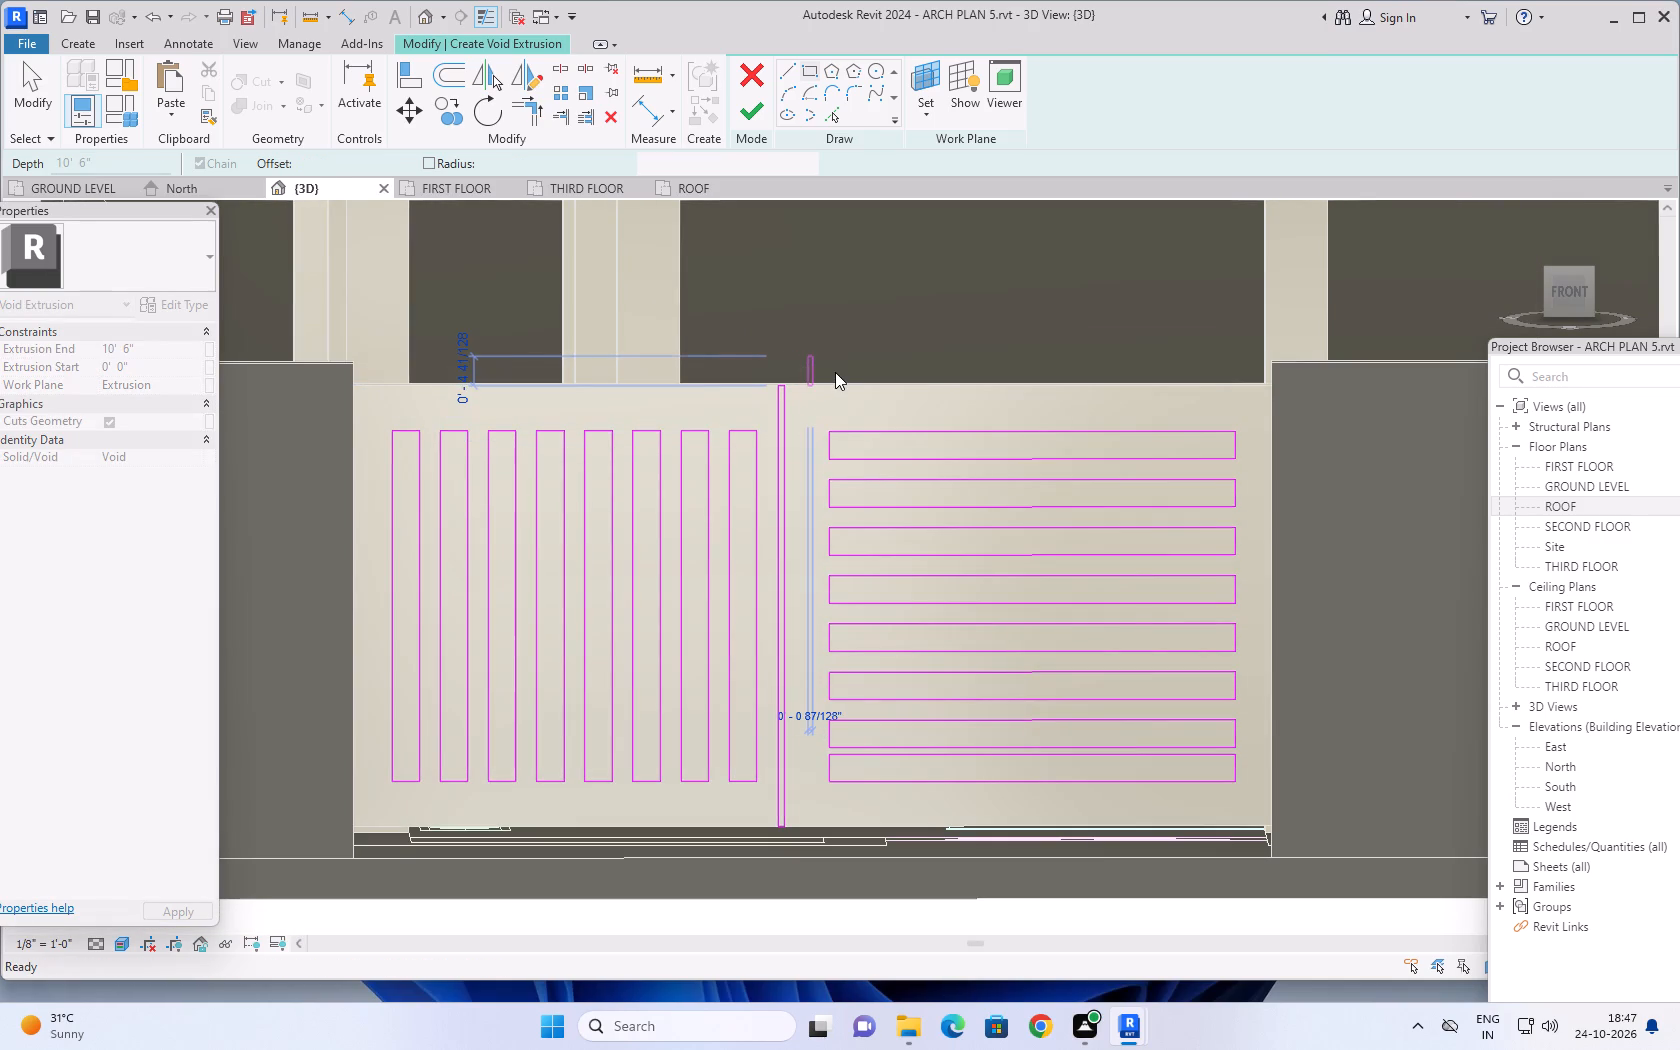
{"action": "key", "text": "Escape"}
Nudge the whole thin full-height rectangle slightly east, toward the horizontal slots.
{"action": "left_click_drag", "start_coordinate": [799, 351], "coordinate": [778, 426]}
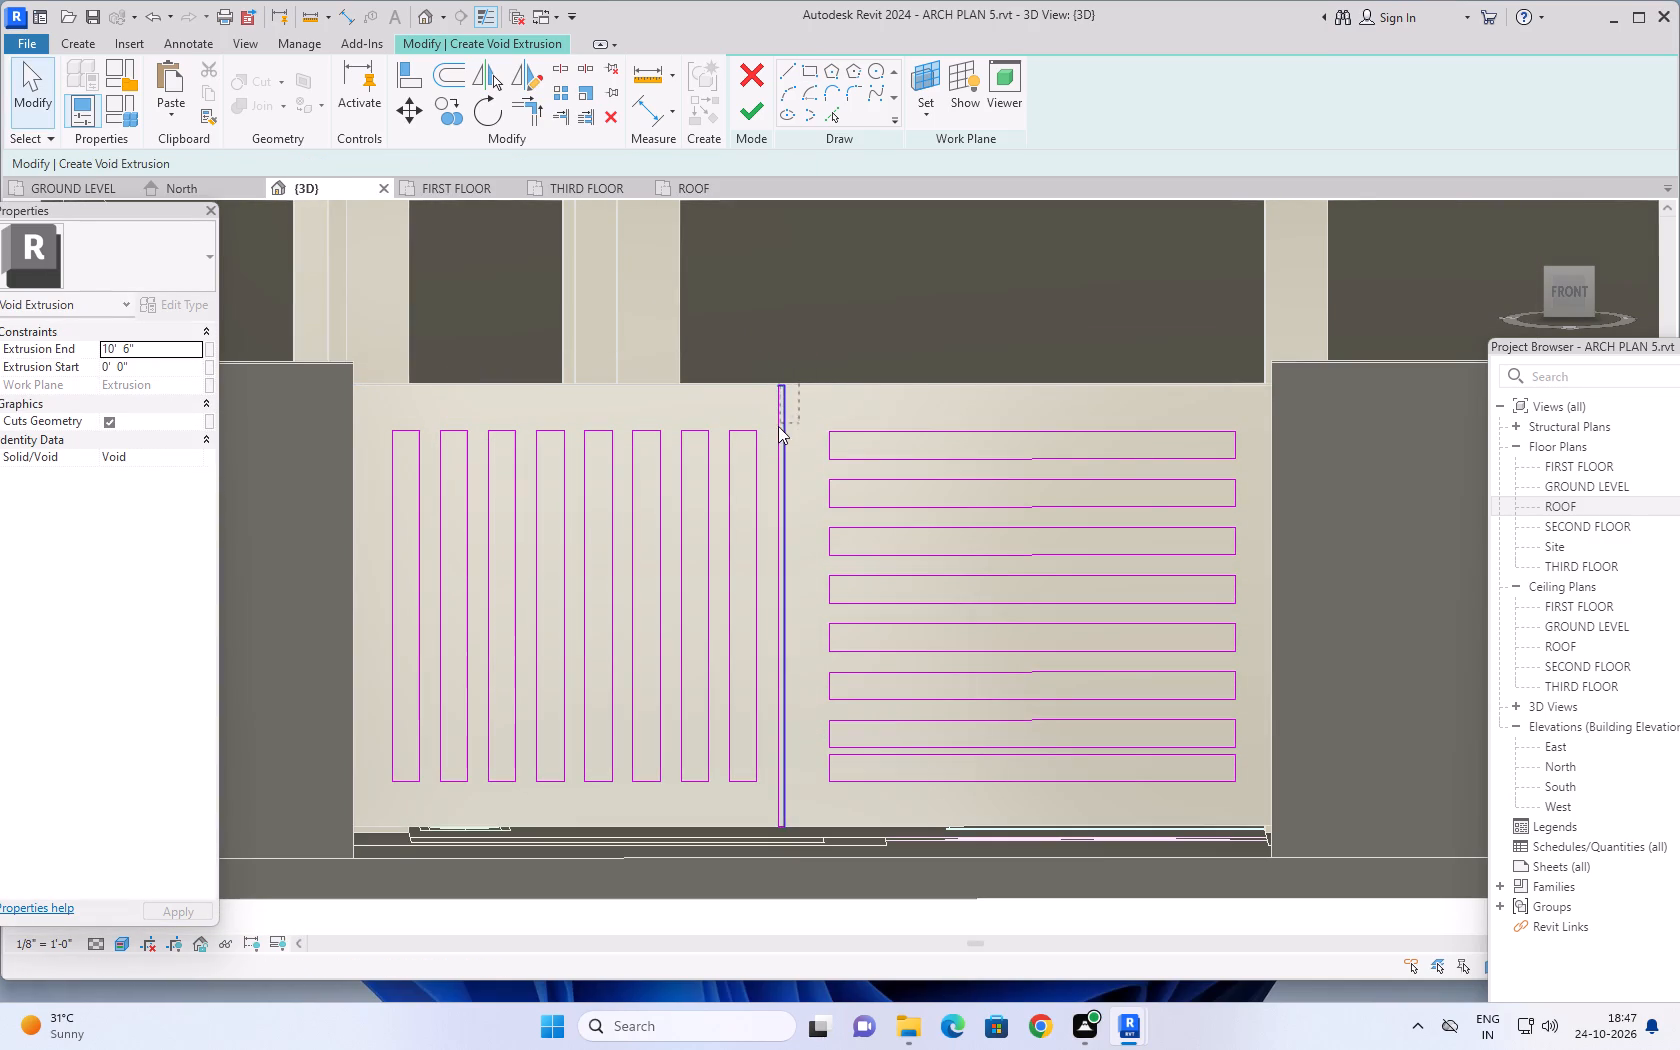
{"action": "left_click_drag", "start_coordinate": [778, 426], "coordinate": [772, 780]}
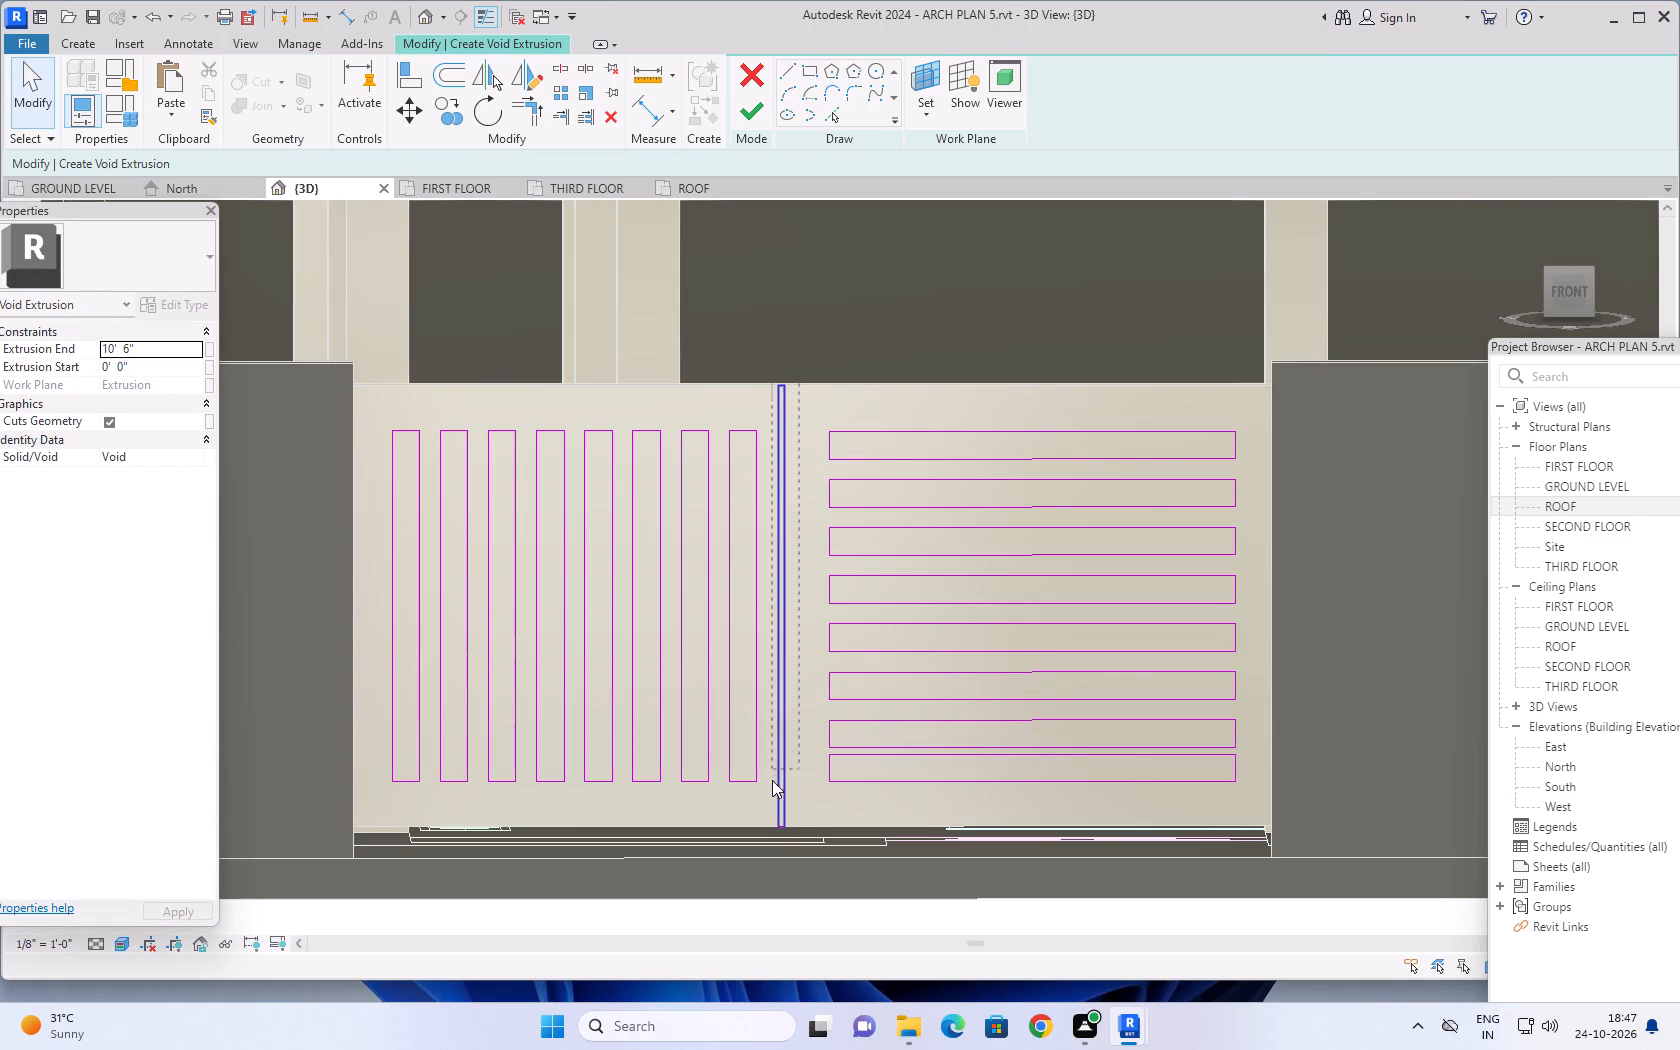
{"action": "left_click_drag", "start_coordinate": [772, 780], "coordinate": [772, 845]}
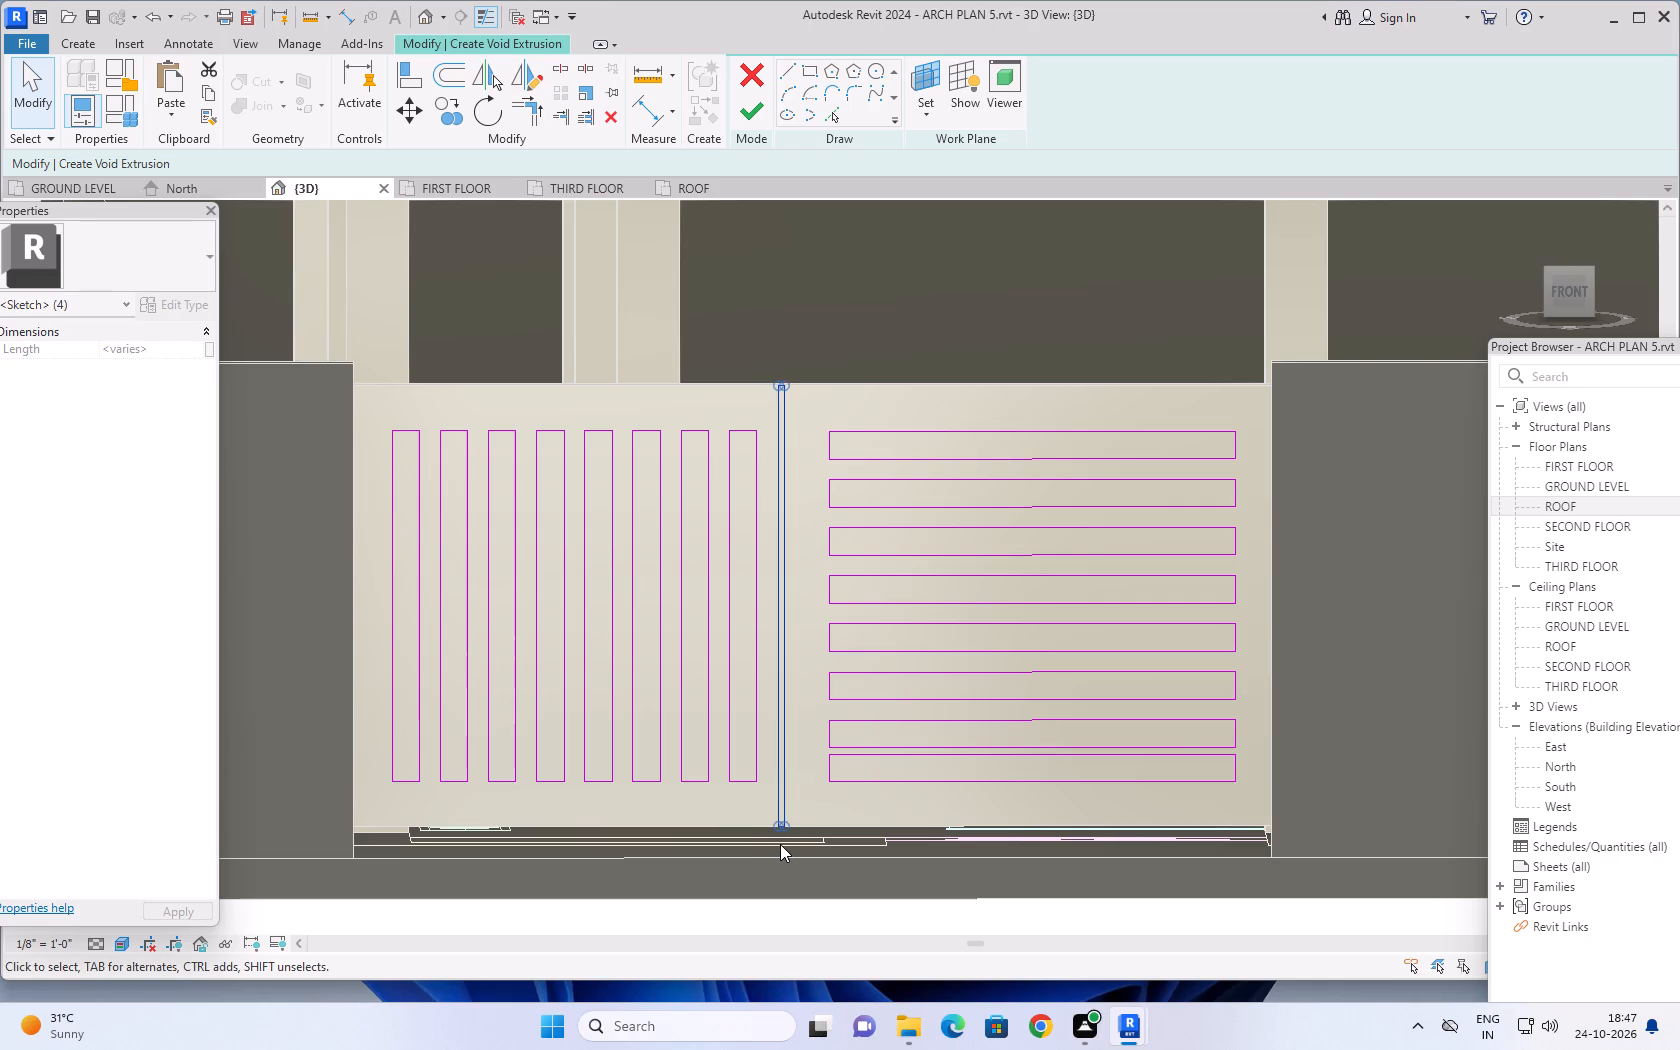
{"action": "key", "text": "Right"}
{"action": "key", "text": "Right"}
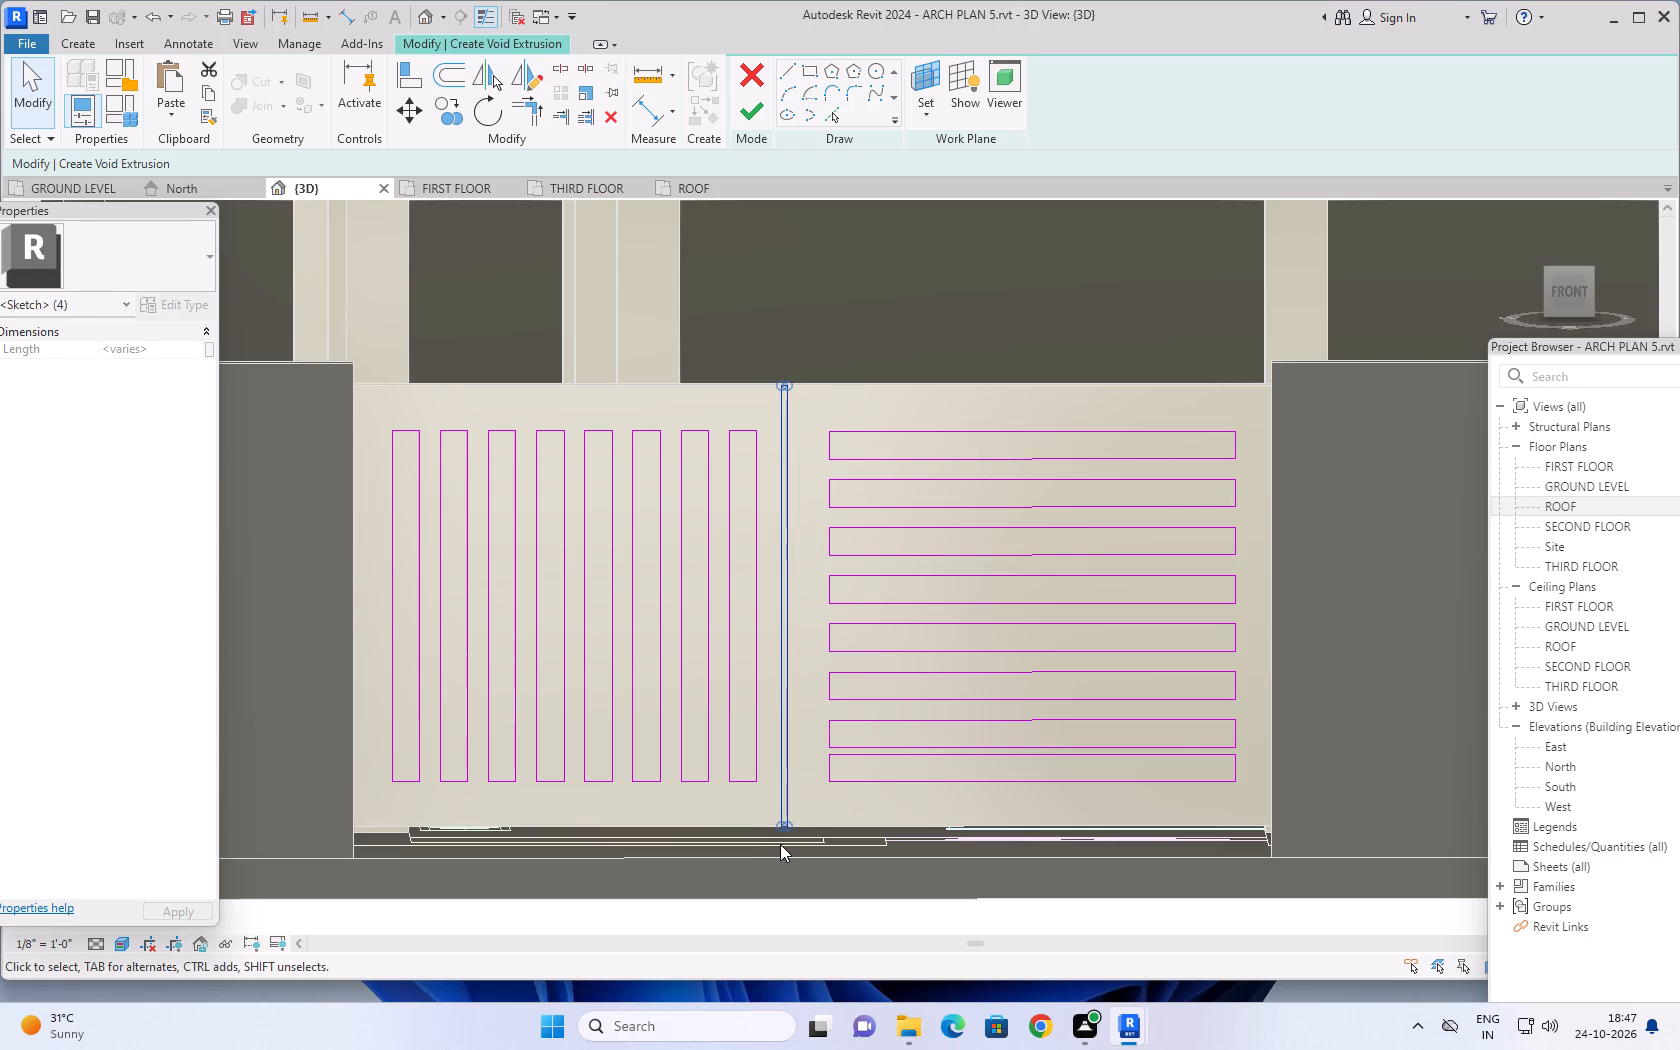
Nudge the thin full-height rectangle one more increment east, toward the horizontal slots.
{"action": "key", "text": "Right"}
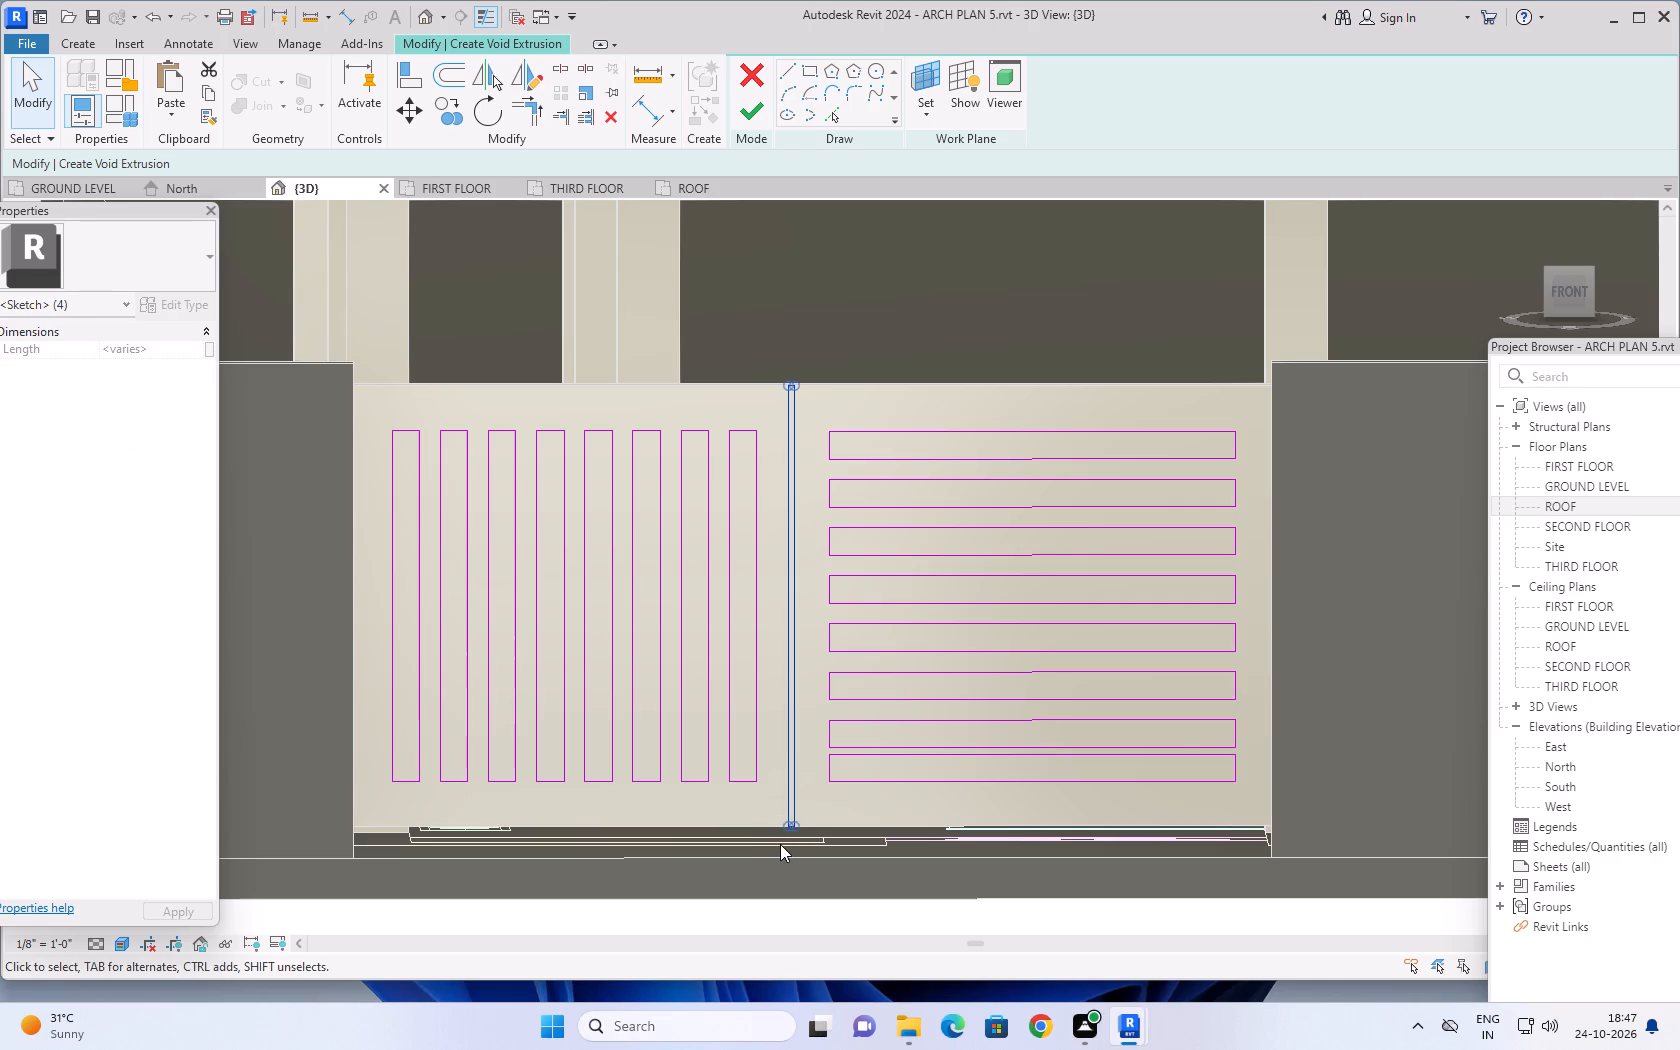
{"action": "key", "text": "Escape"}
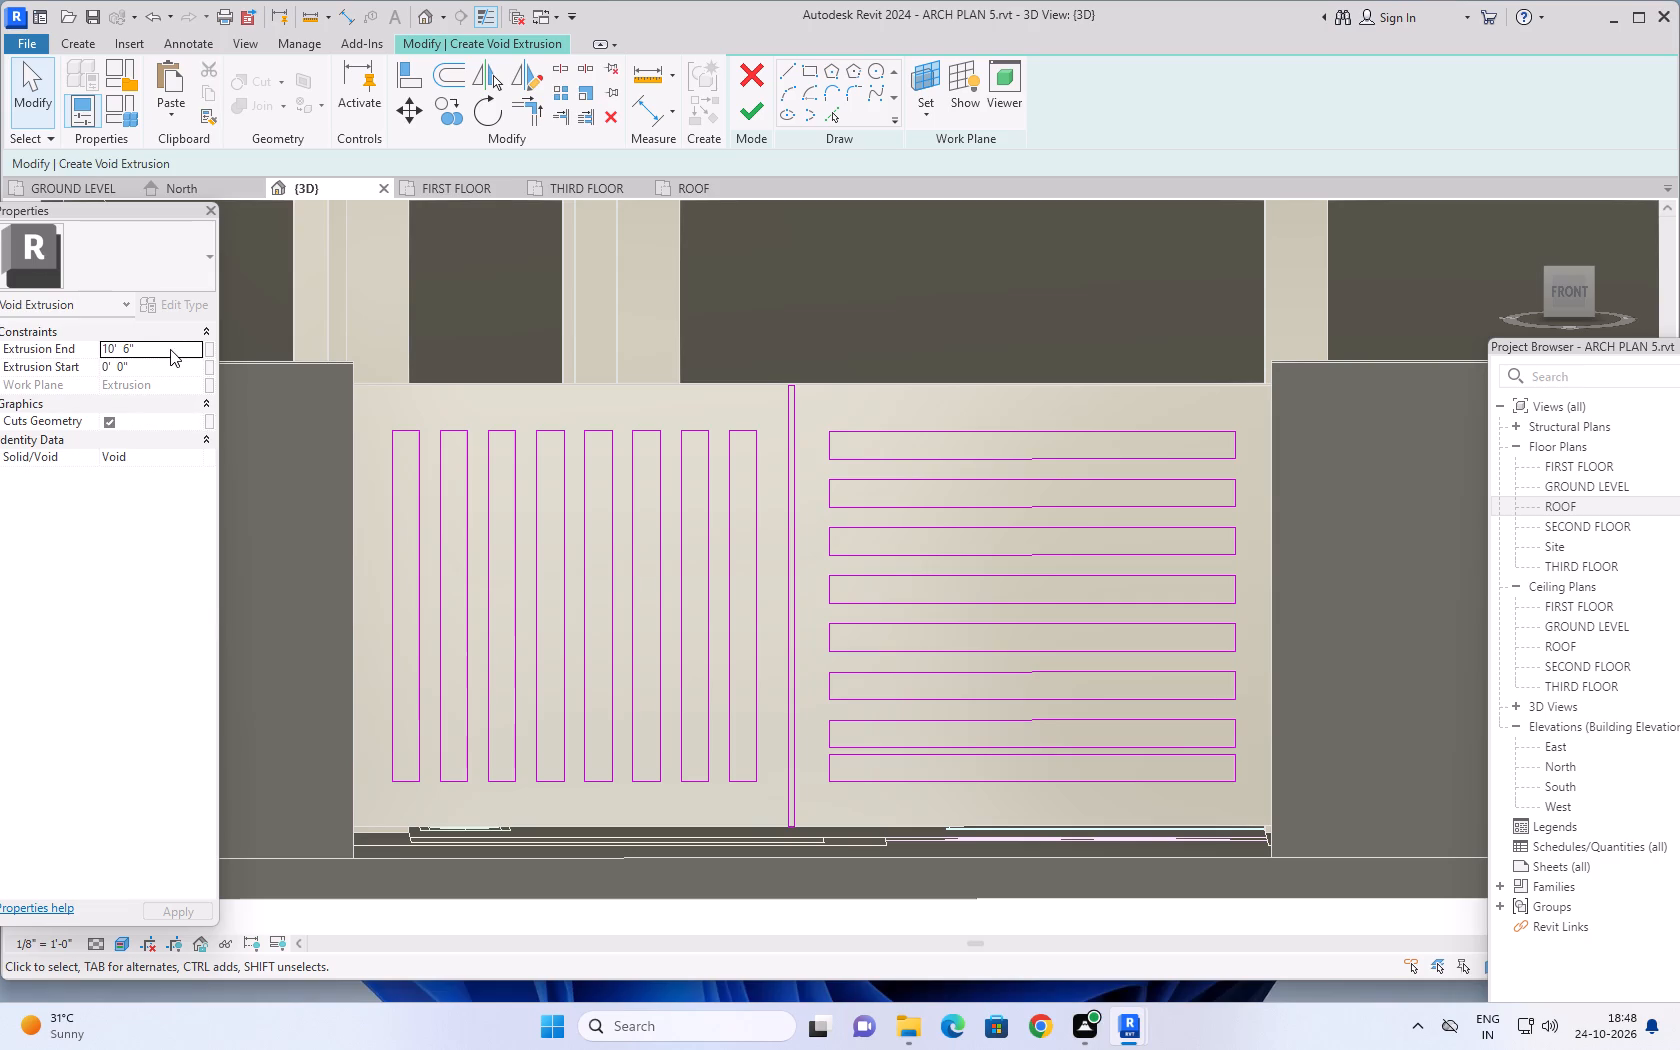
Set the void's extrusion end to 2', finish the void sketch and finish the in-place gate model.
{"action": "left_click", "coordinate": [168, 347]}
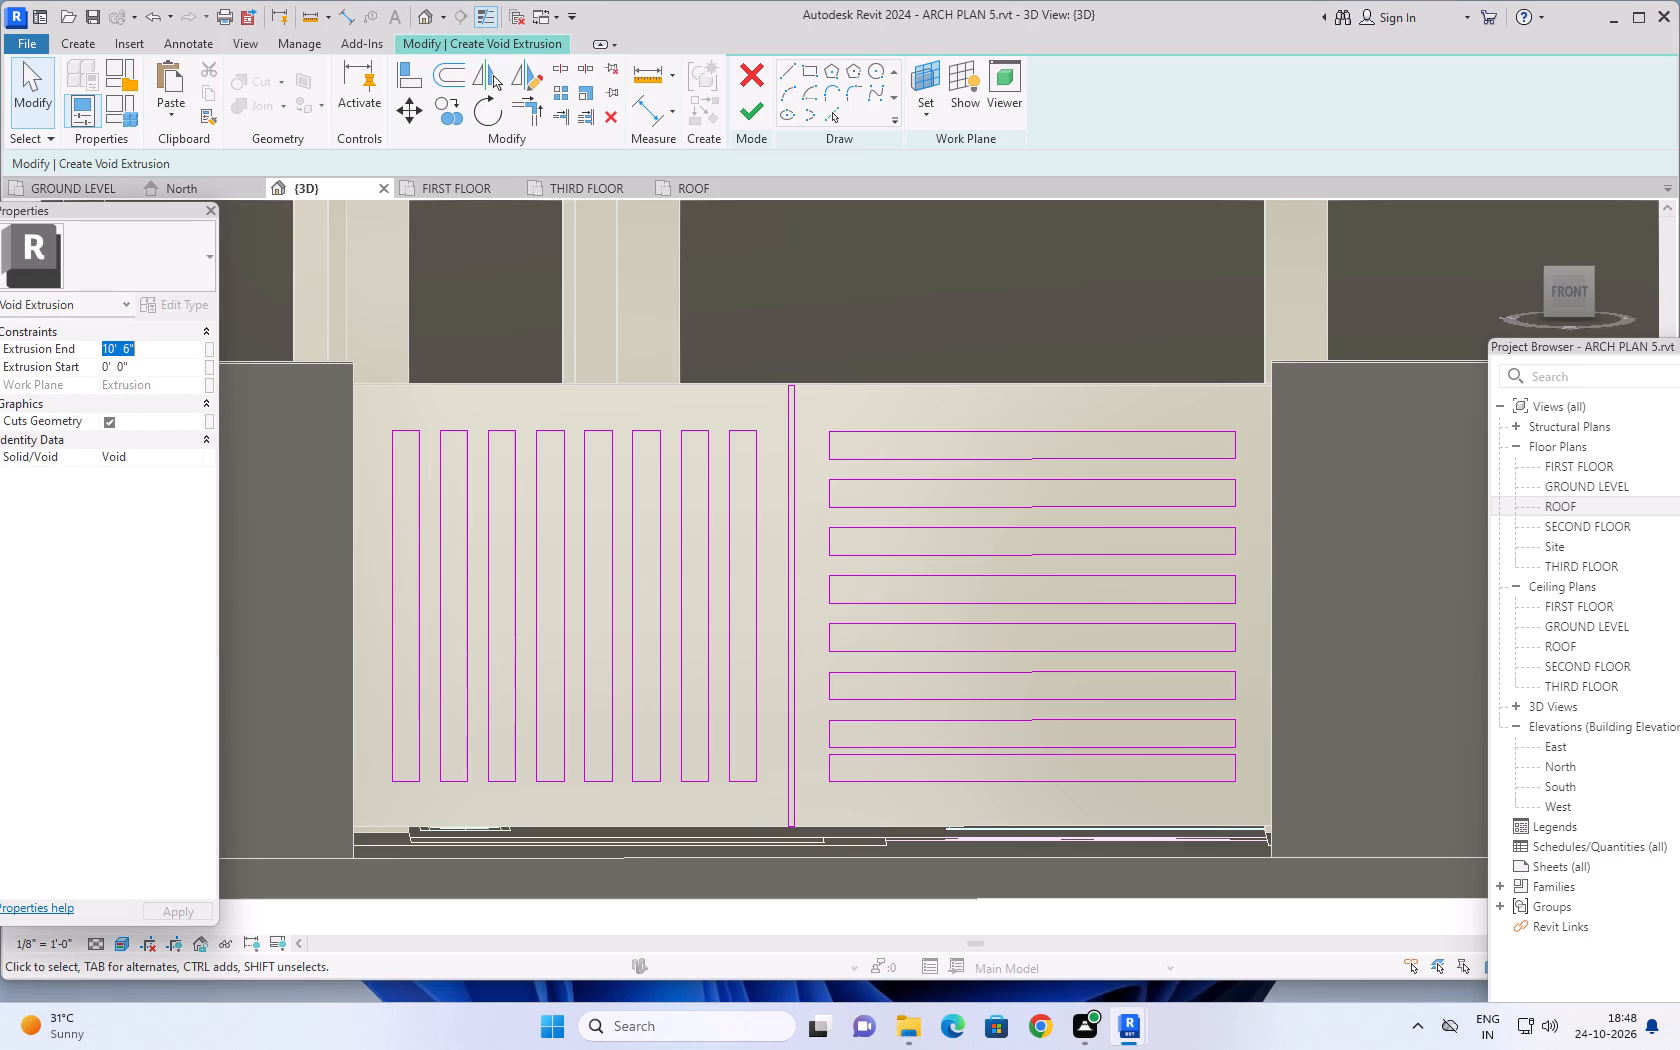
{"action": "type", "text": "2'"}
{"action": "key", "text": "Return"}
{"action": "left_click", "coordinate": [754, 110]}
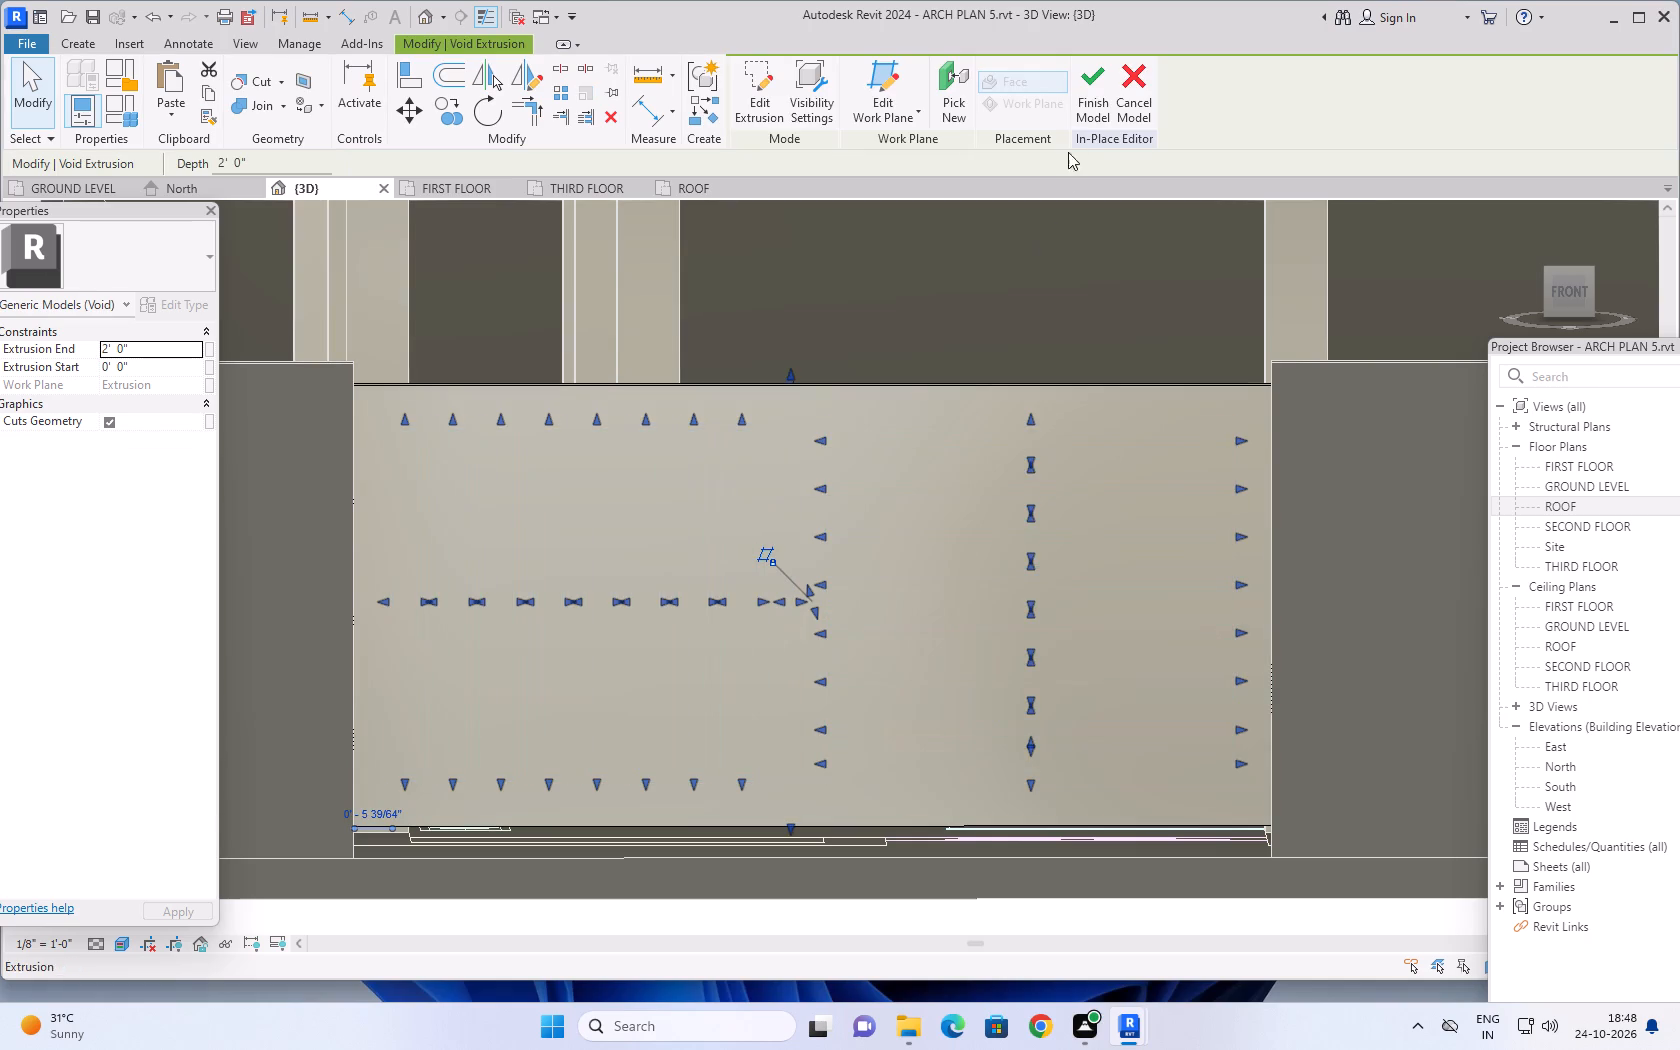
{"action": "left_click", "coordinate": [1088, 82]}
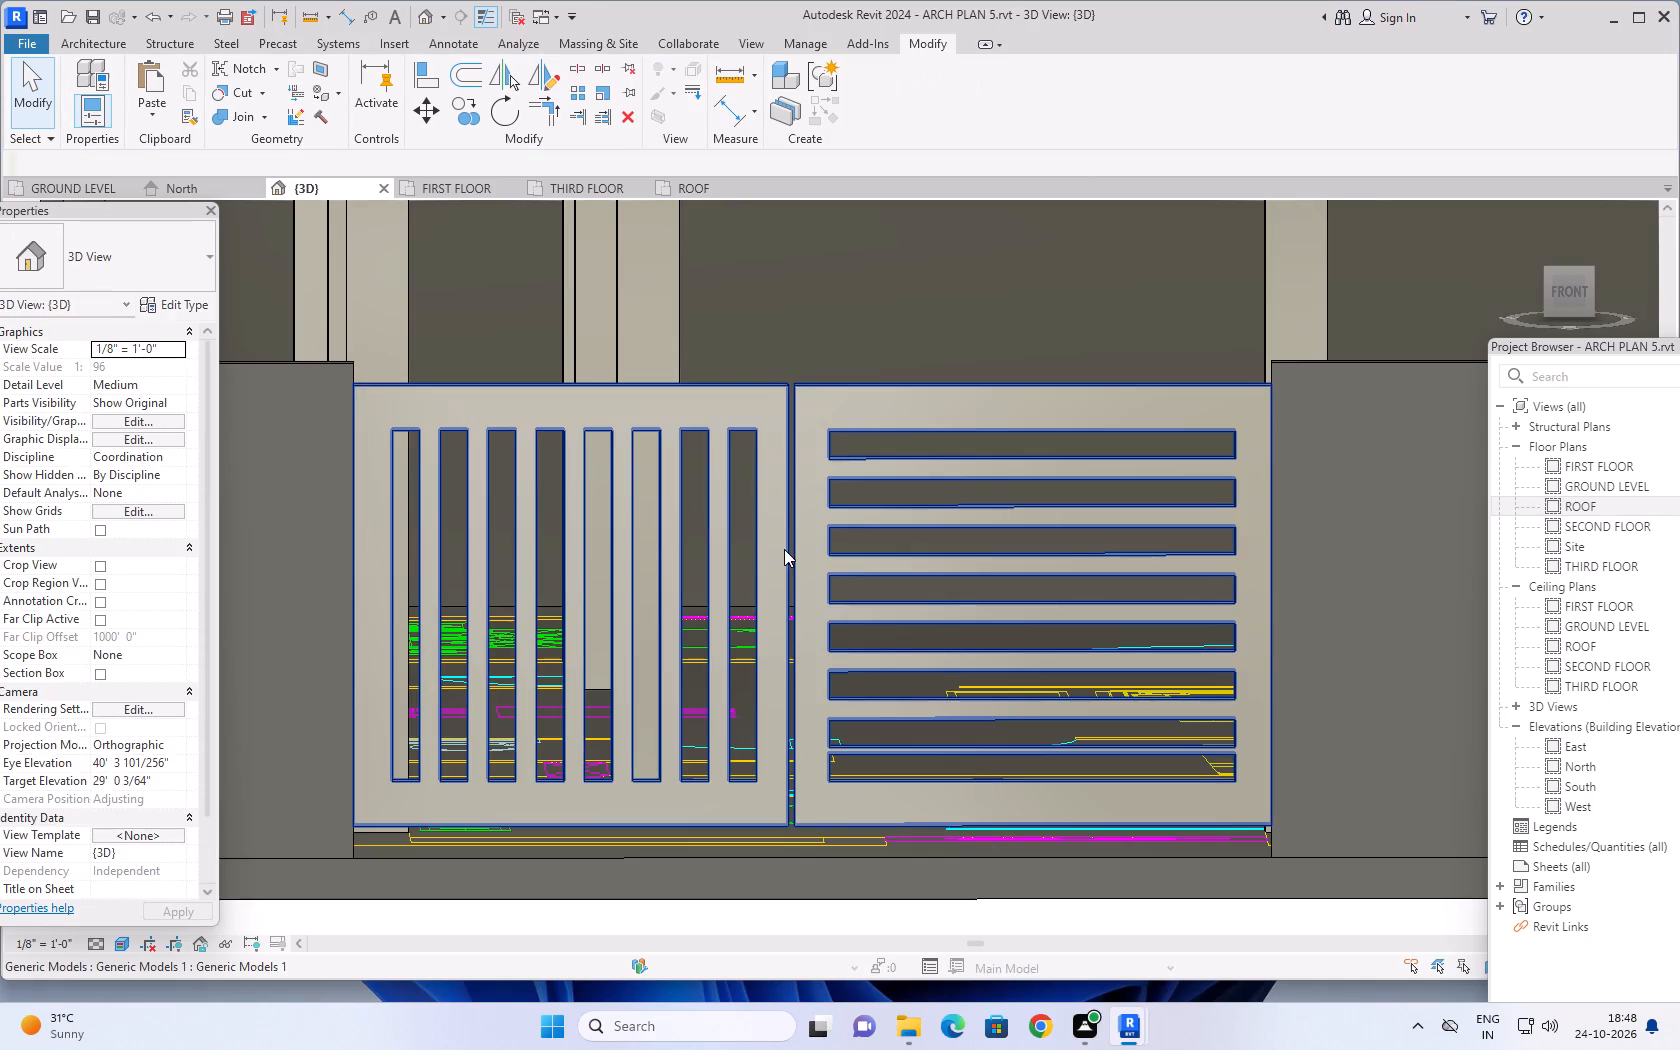
Examine the slotted gate in the front compound wall and the remaining wall opening from several sides.
{"action": "scroll", "coordinate": [796, 674], "scroll_direction": "down", "scroll_amount": 5}
{"action": "scroll", "coordinate": [865, 844], "scroll_direction": "down", "scroll_amount": 2}
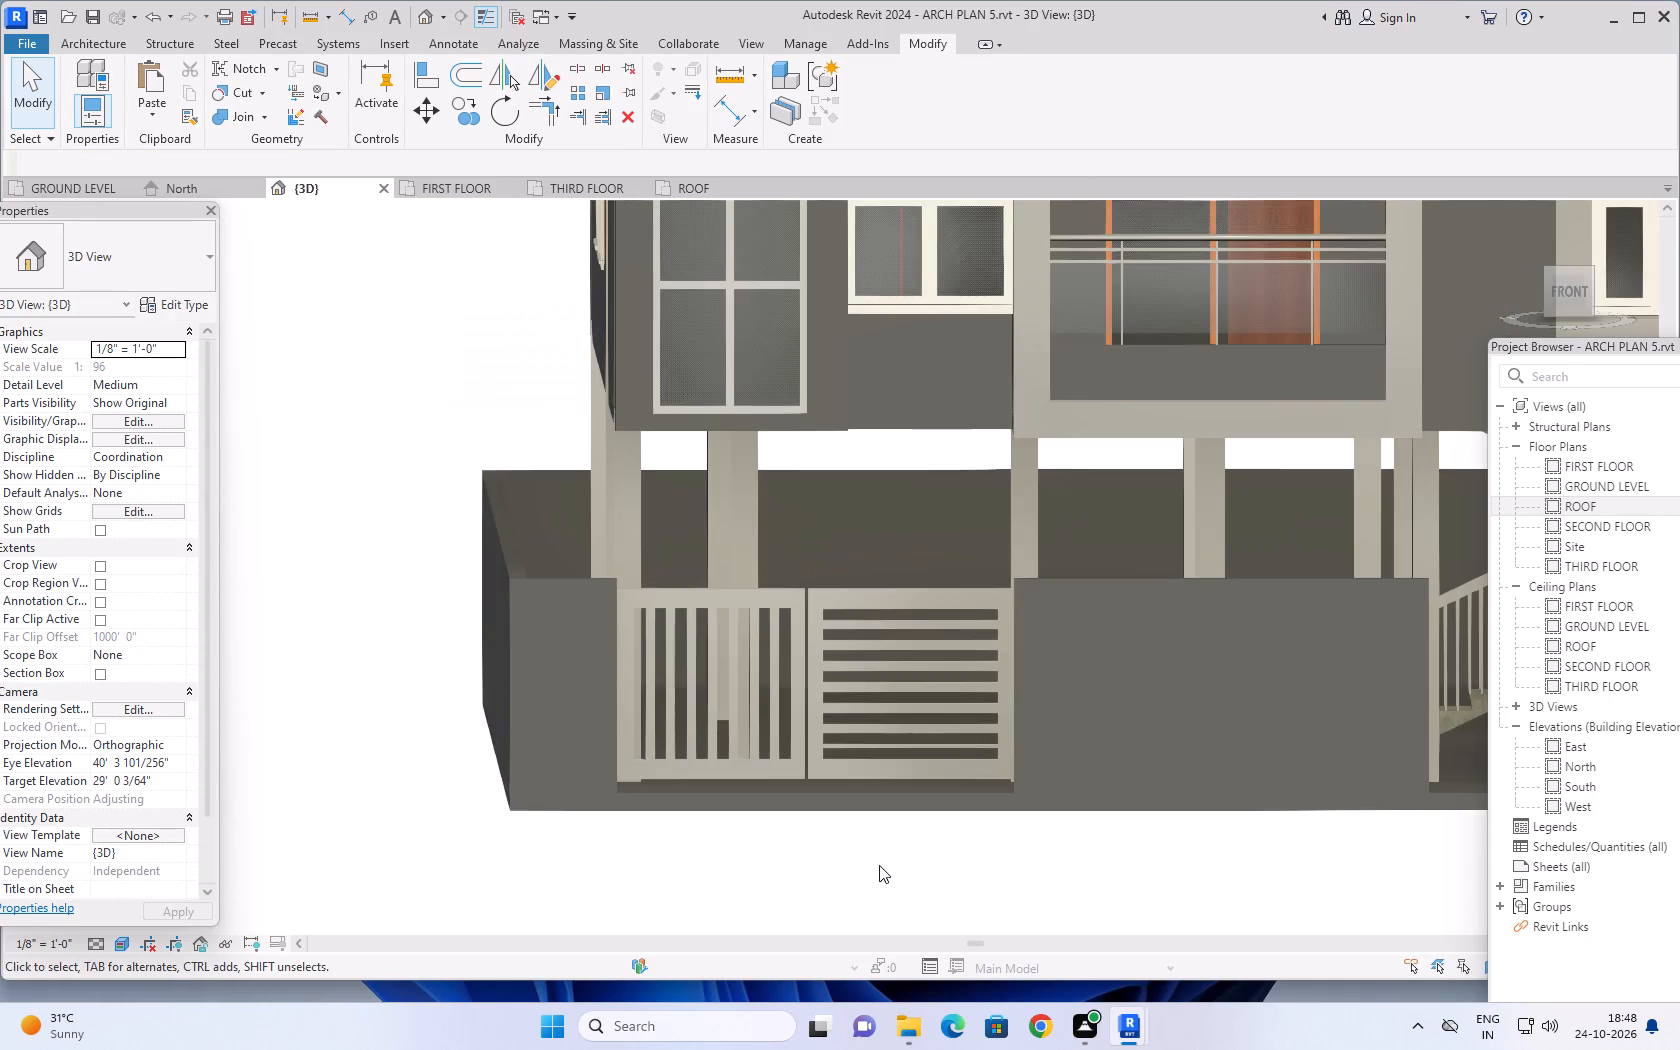
{"action": "scroll", "coordinate": [879, 865], "scroll_direction": "down", "scroll_amount": 1}
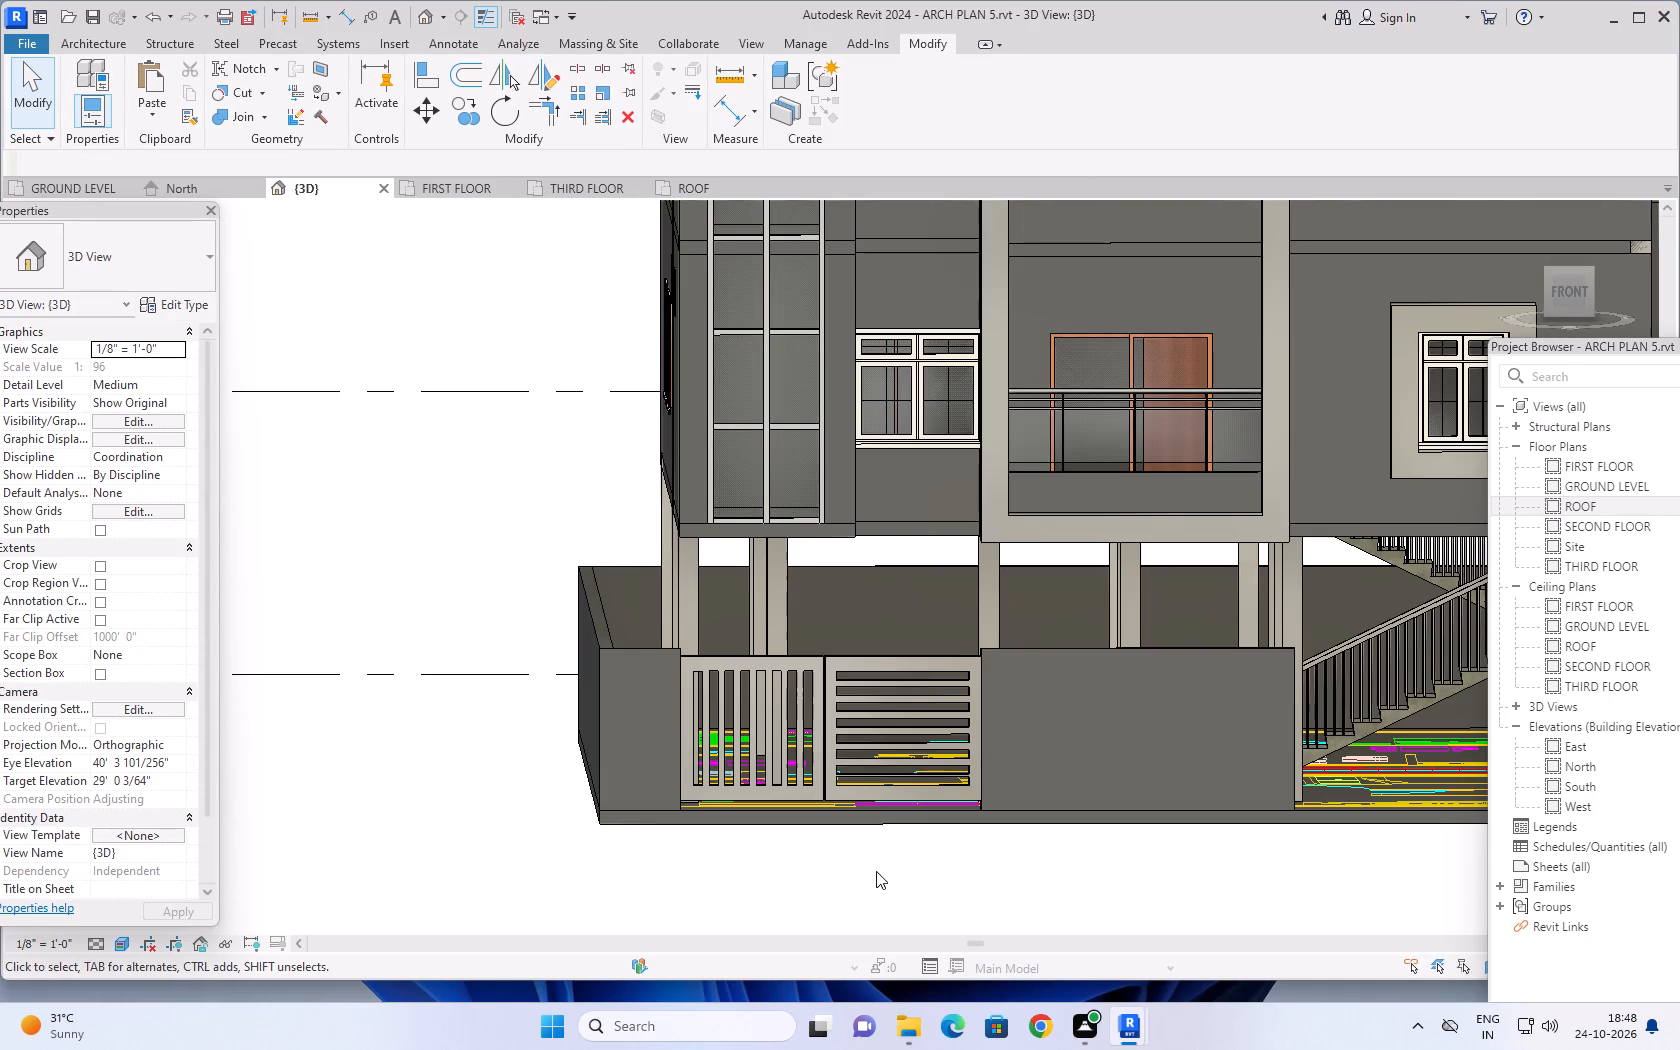
{"action": "middle_click_drag", "start_coordinate": [876, 864], "coordinate": [1145, 924], "text": "shift"}
{"action": "scroll", "coordinate": [1156, 836], "scroll_direction": "down", "scroll_amount": 3}
{"action": "middle_click_drag", "start_coordinate": [1150, 840], "coordinate": [979, 812]}
{"action": "middle_click_drag", "start_coordinate": [1043, 797], "coordinate": [950, 830], "text": "shift"}
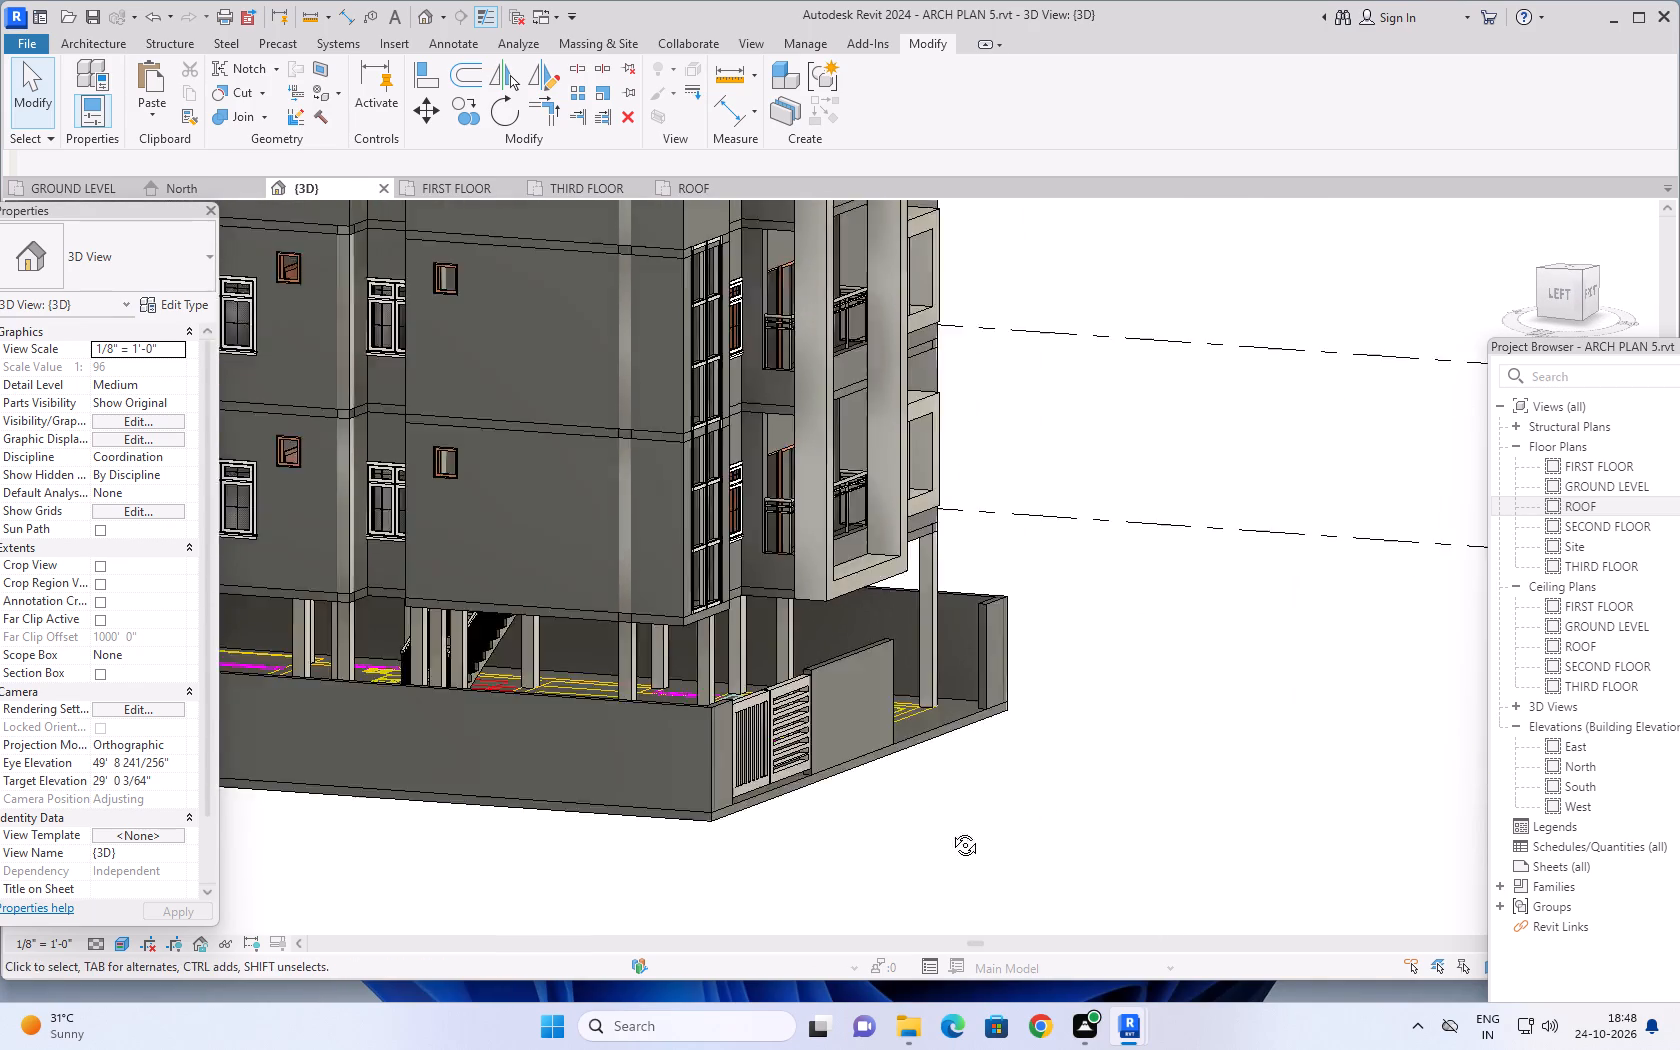
{"action": "middle_click_drag", "start_coordinate": [950, 830], "coordinate": [789, 841], "text": "shift"}
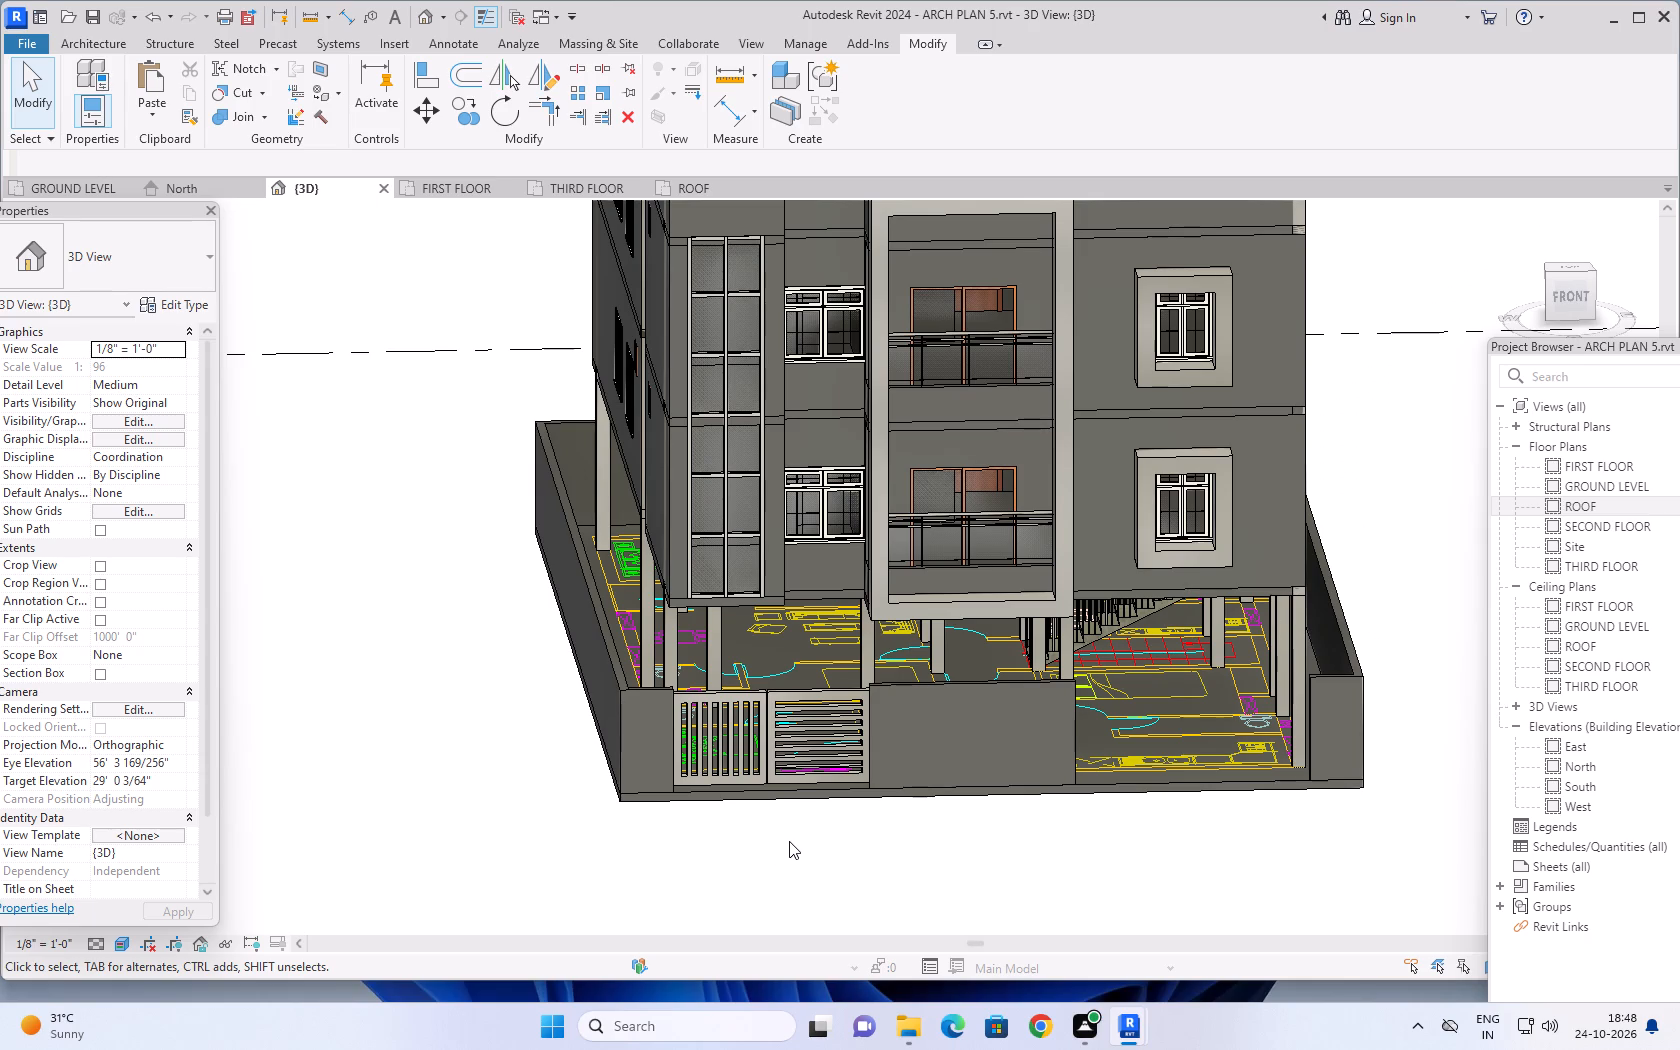
{"action": "middle_click_drag", "start_coordinate": [1124, 832], "coordinate": [941, 858], "text": "shift"}
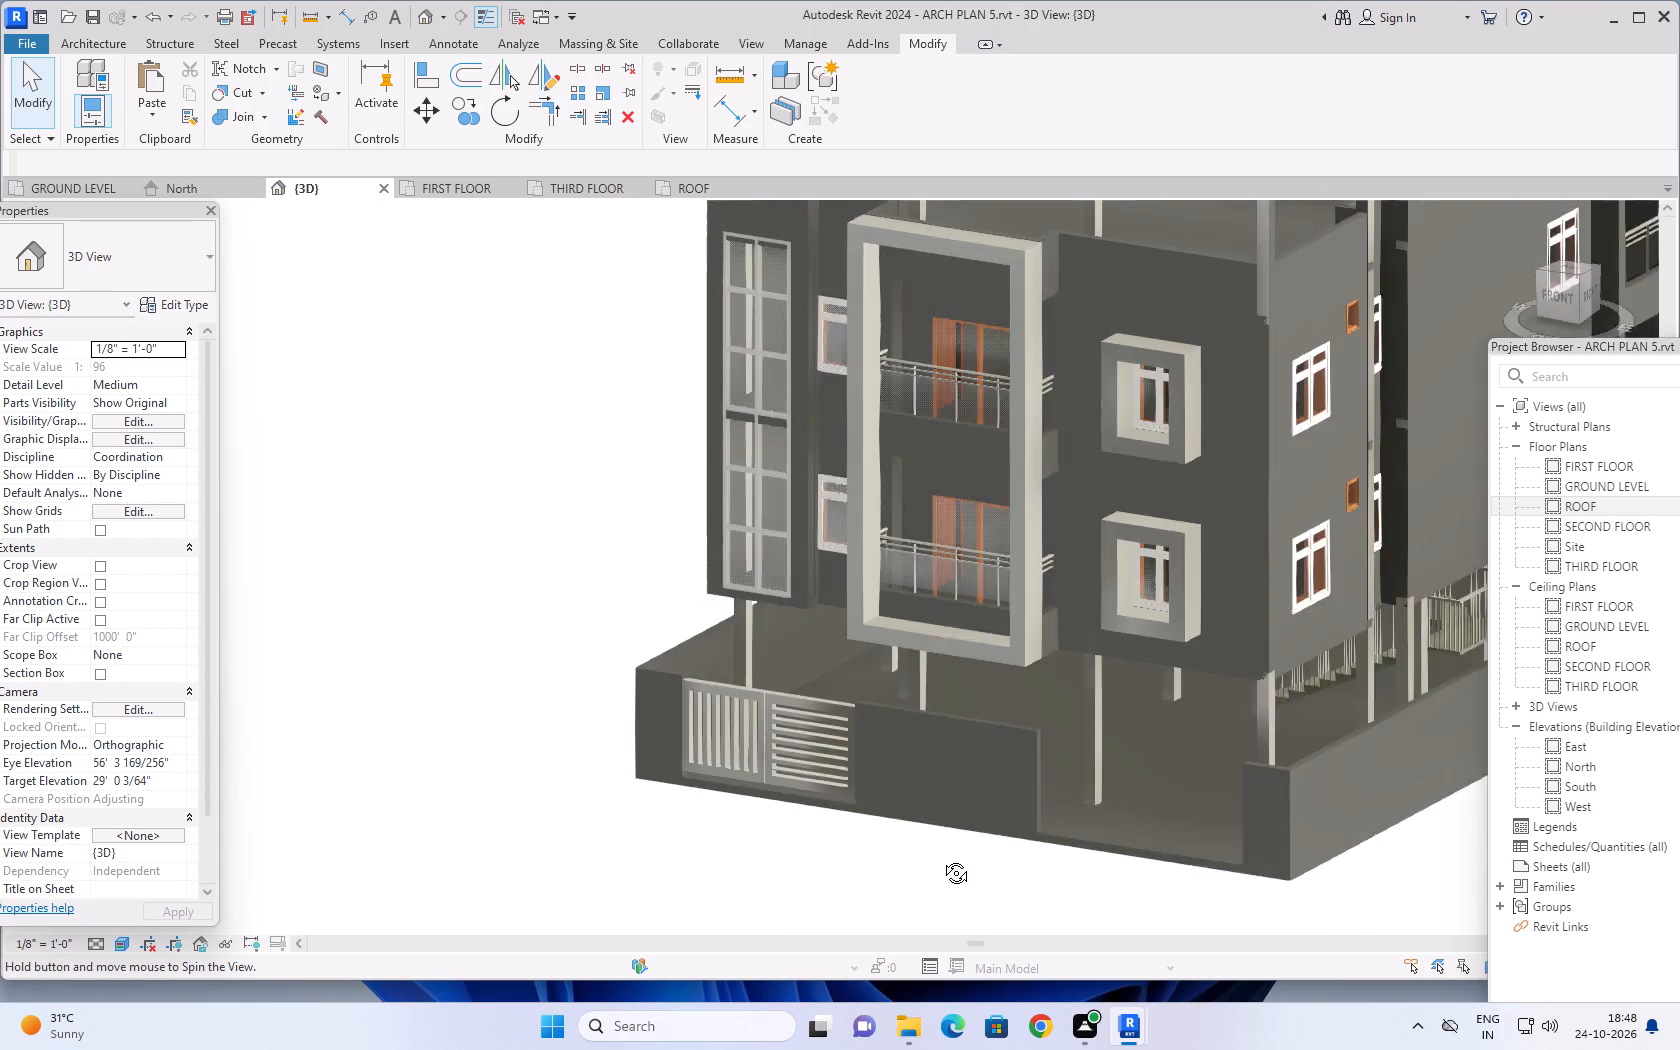
{"action": "middle_click_drag", "start_coordinate": [941, 858], "coordinate": [908, 857], "text": "shift"}
Reopen the in-place generic model and start a solid extrusion with its work plane on the compound wall's end face at the second front opening.
{"action": "left_click", "coordinate": [785, 735]}
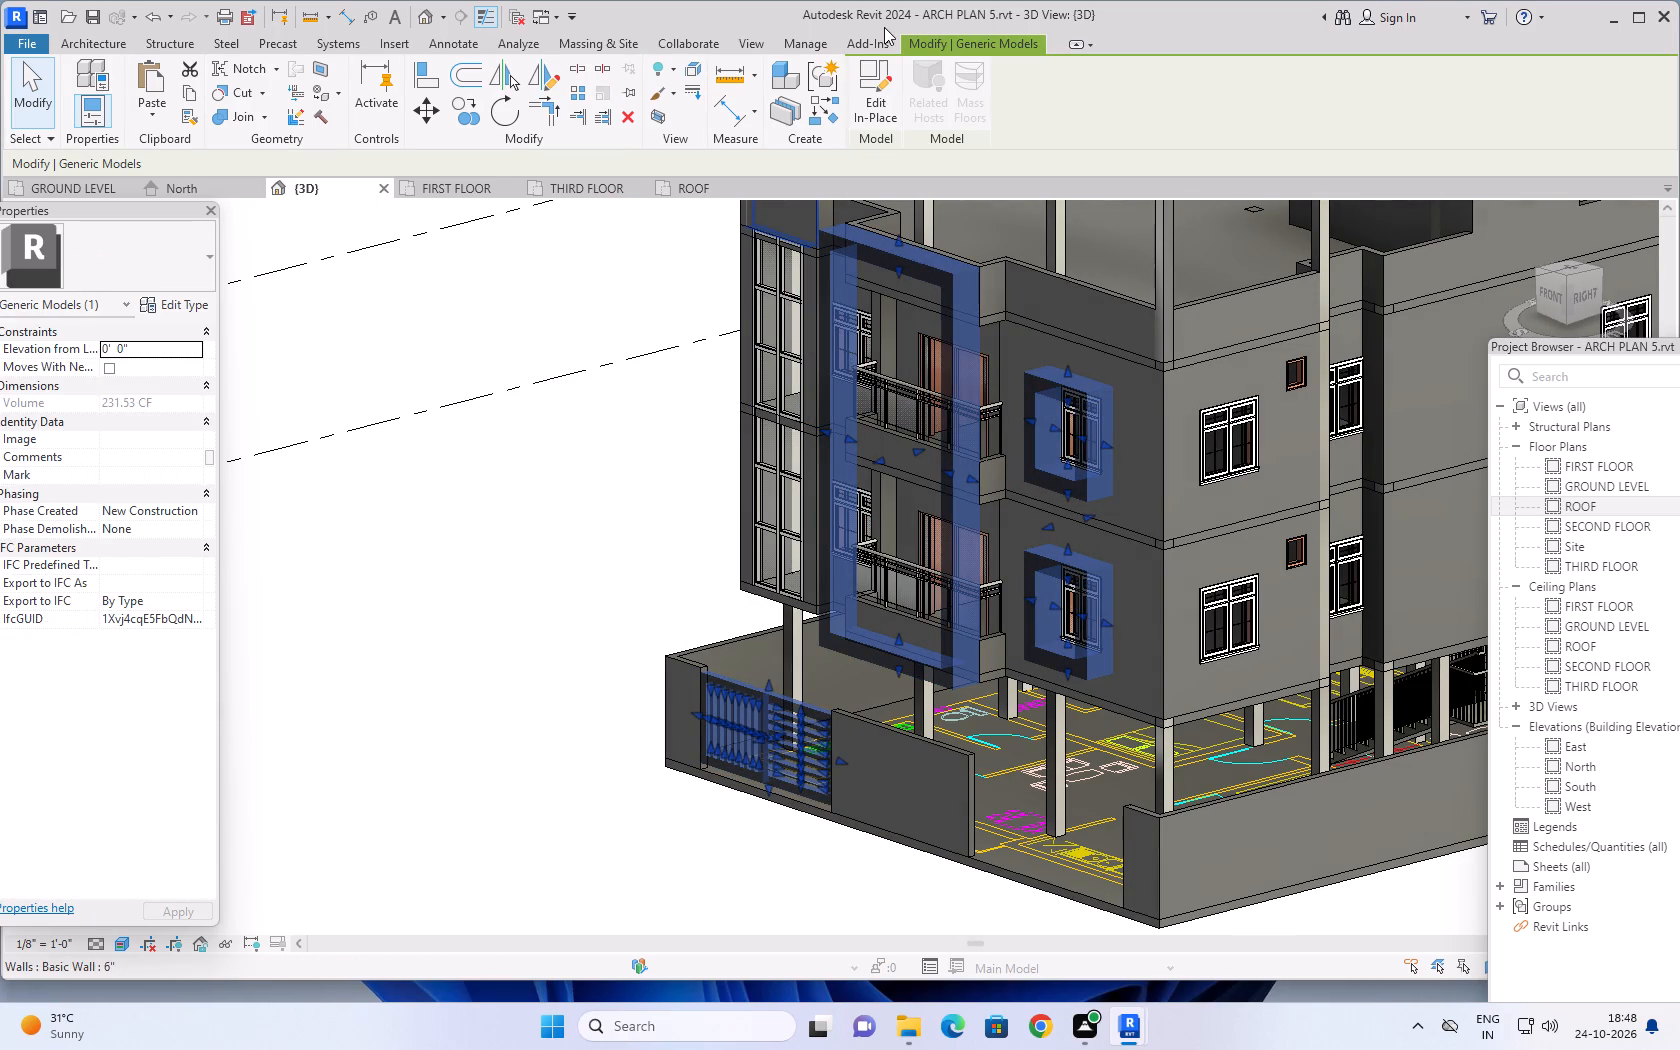
{"action": "left_click", "coordinate": [867, 79]}
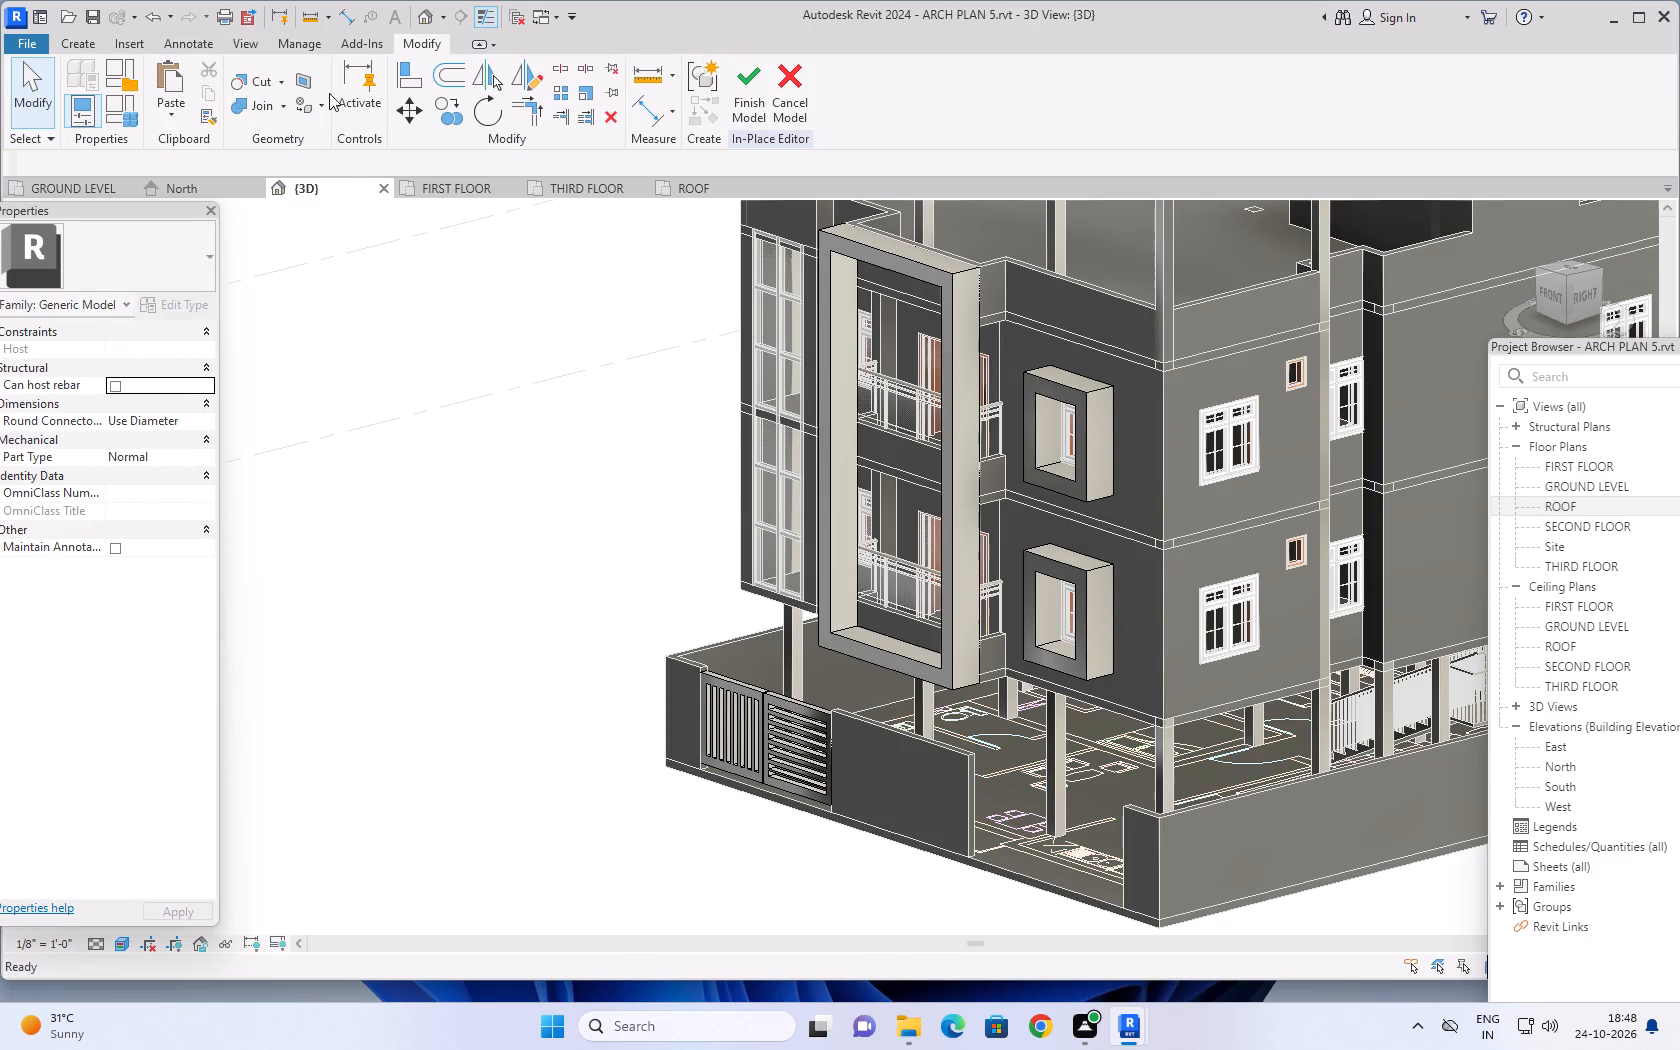
{"action": "left_click", "coordinate": [80, 41]}
{"action": "left_click", "coordinate": [167, 63]}
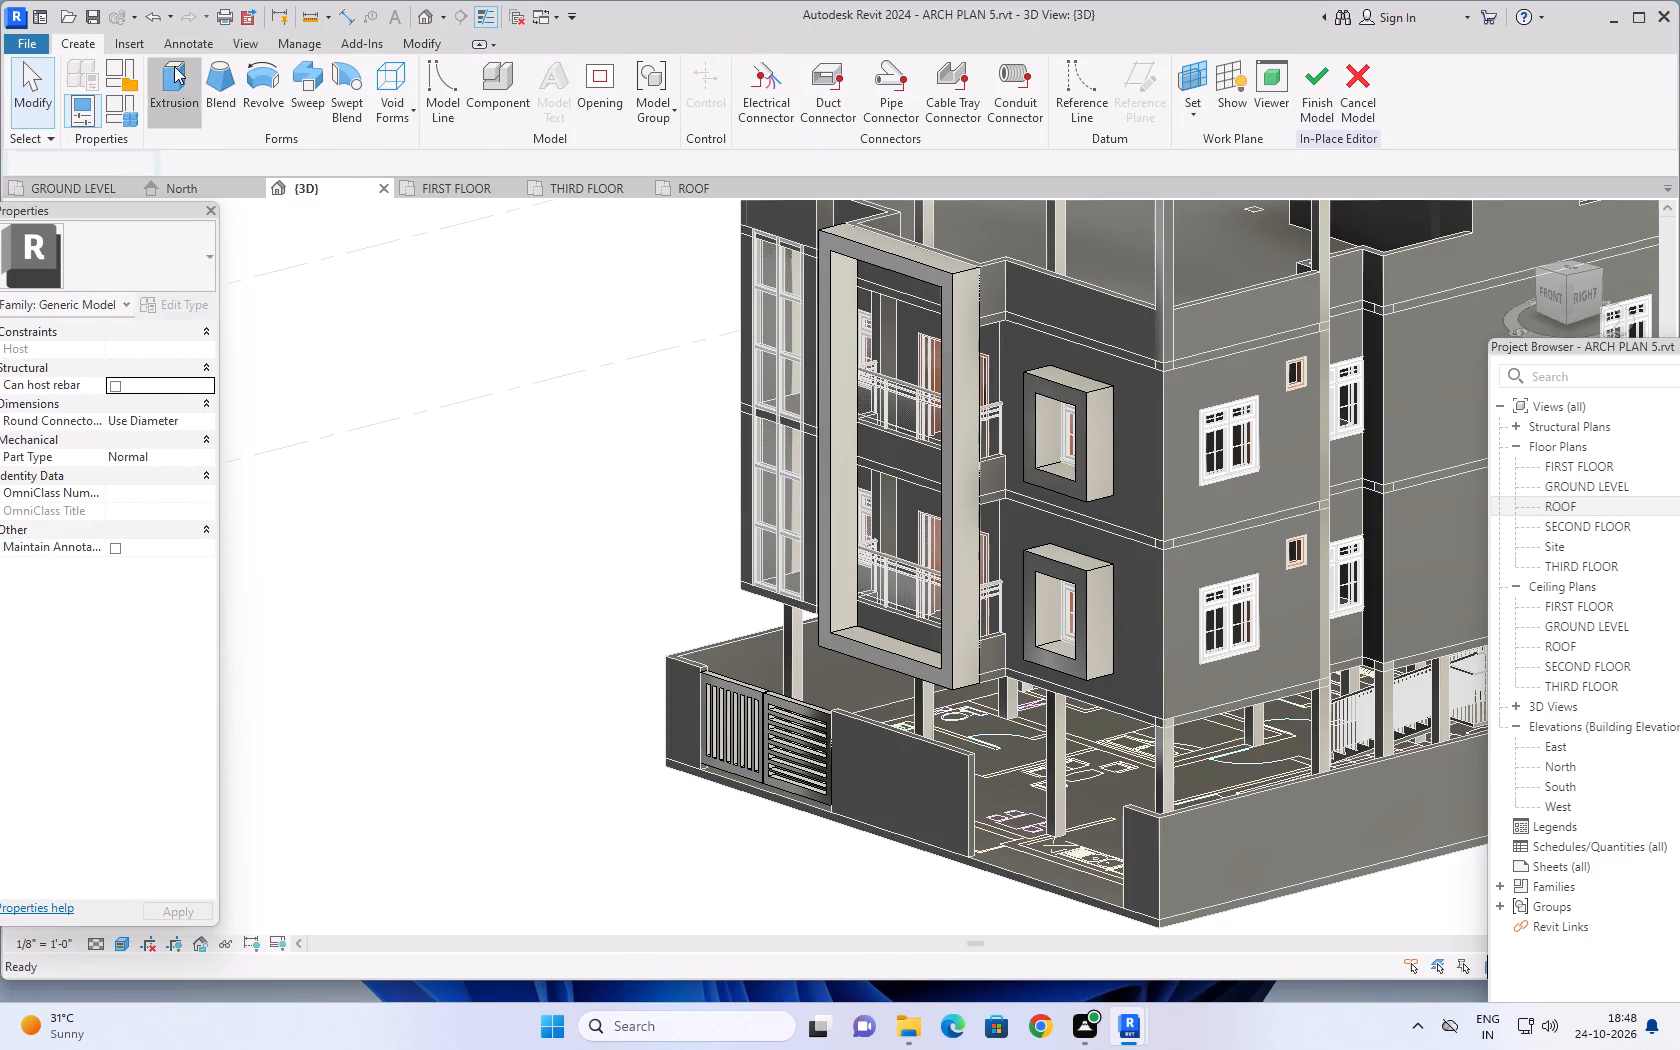
{"action": "left_click", "coordinate": [921, 113]}
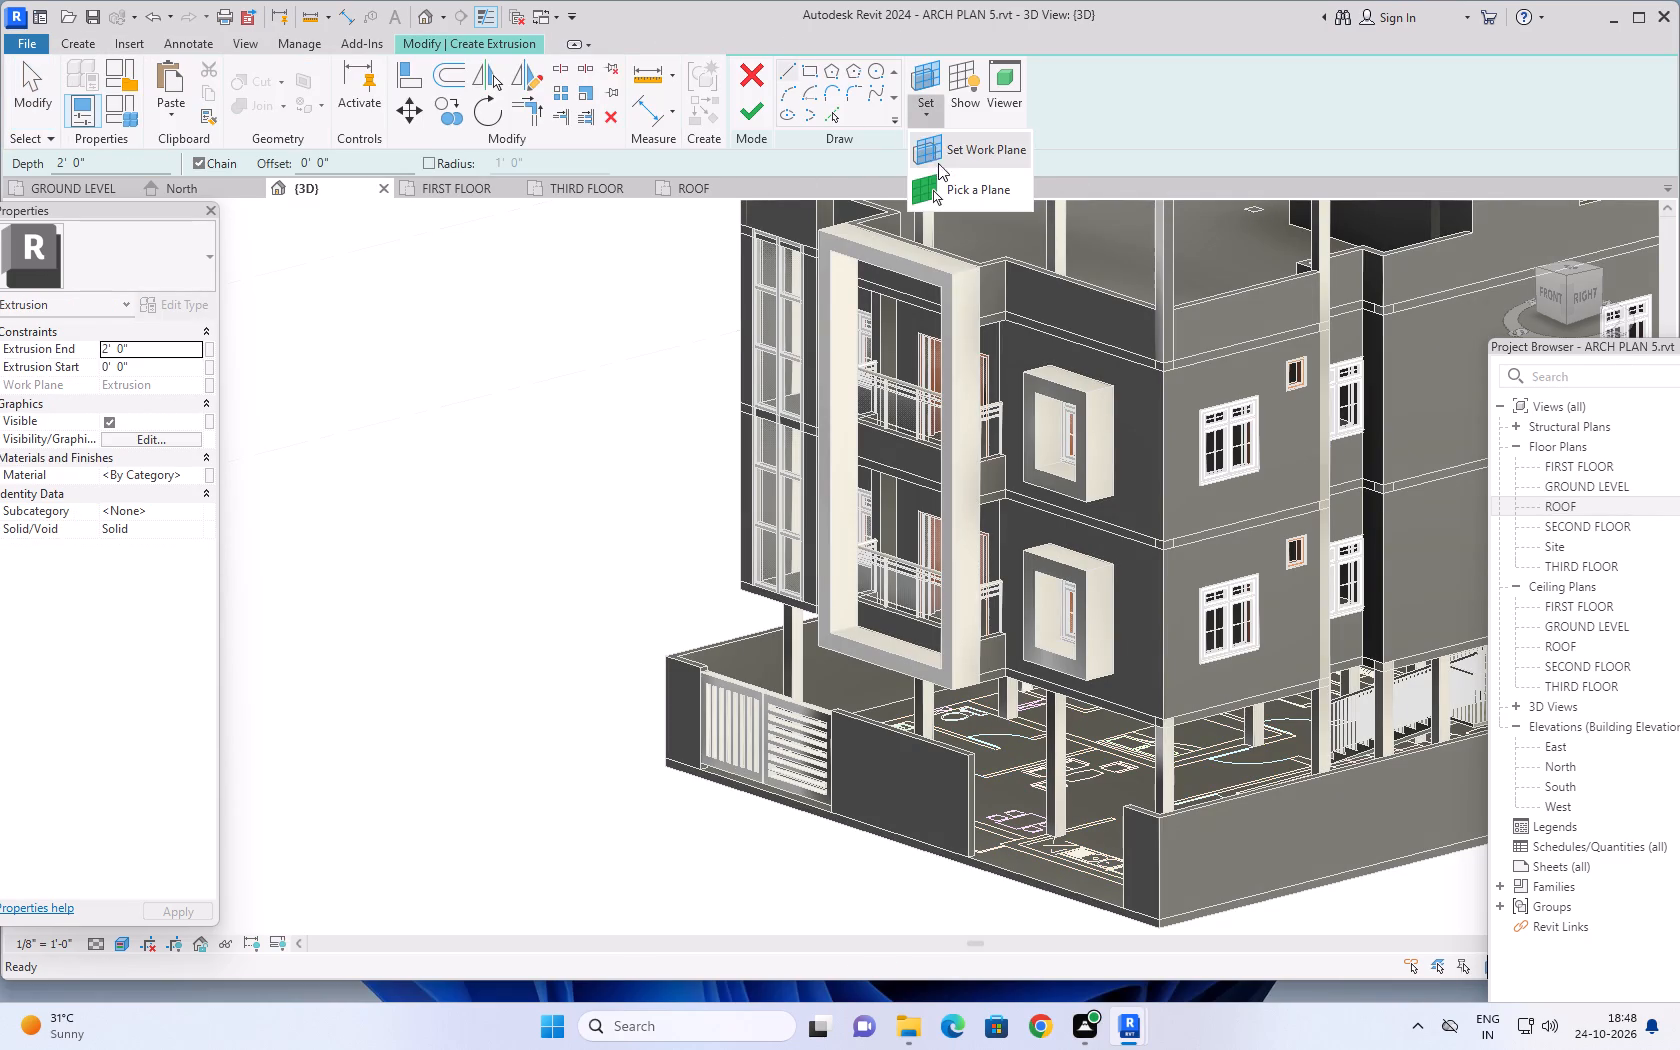
{"action": "left_click", "coordinate": [943, 184]}
{"action": "scroll", "coordinate": [1022, 826], "scroll_direction": "up", "scroll_amount": 9}
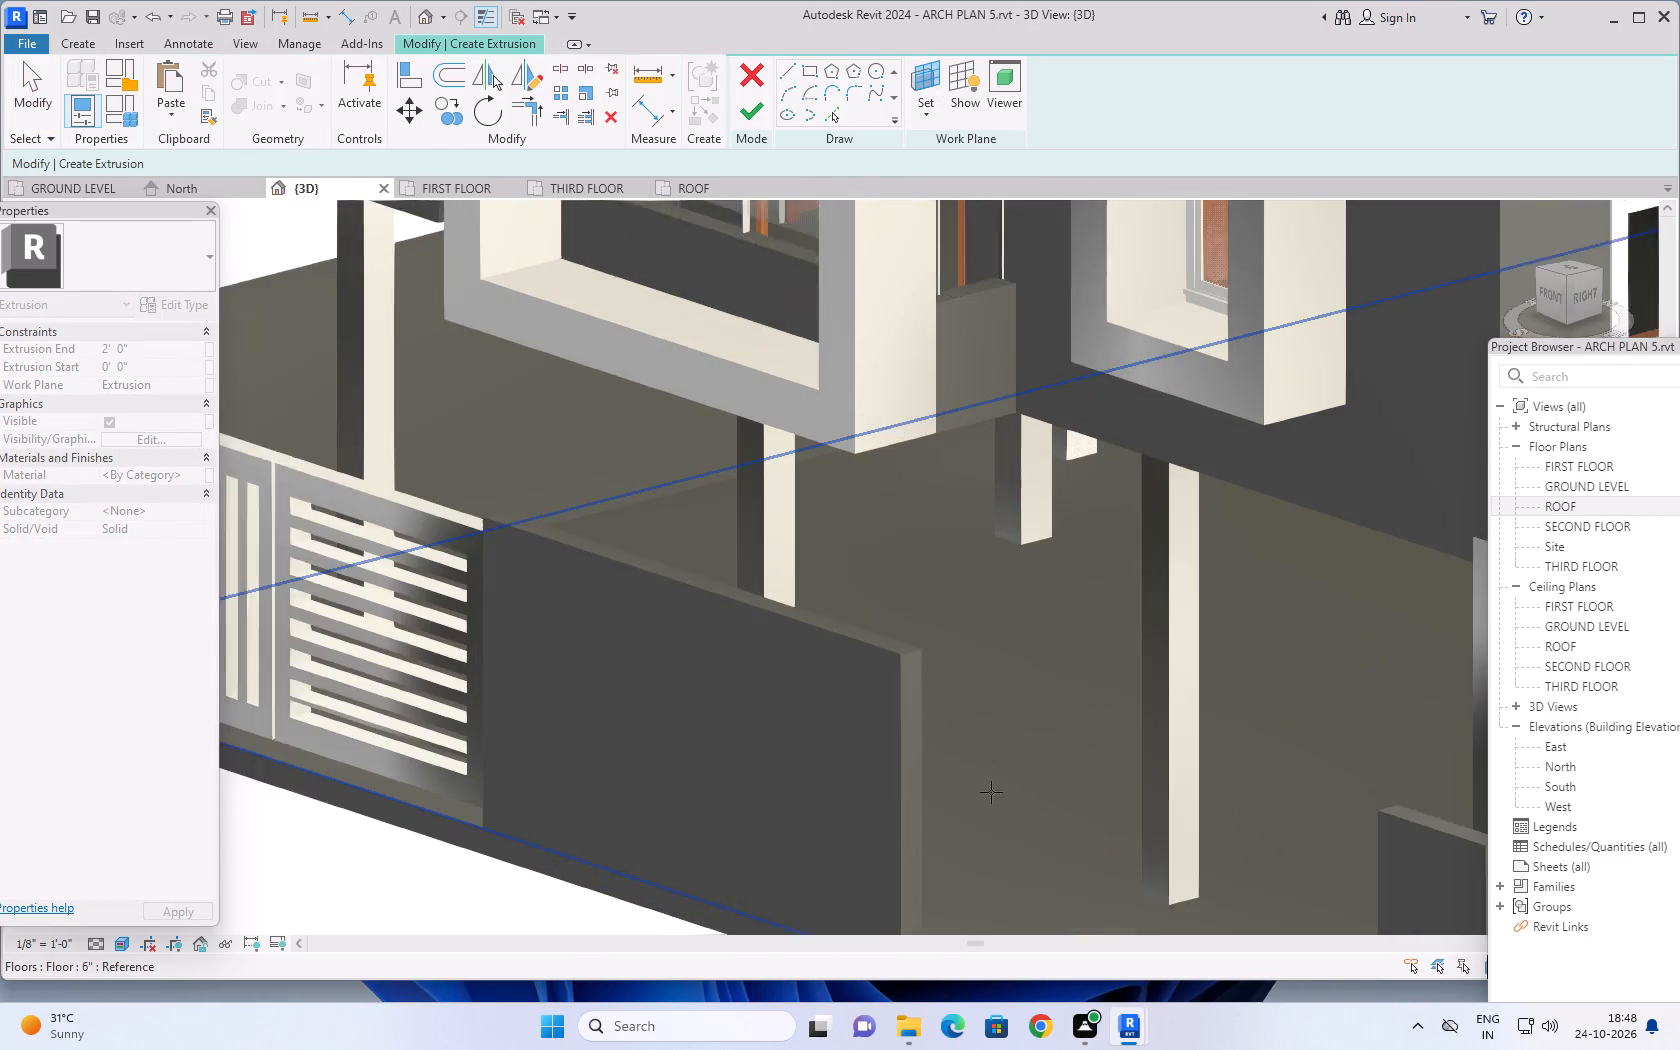
{"action": "left_click", "coordinate": [901, 757]}
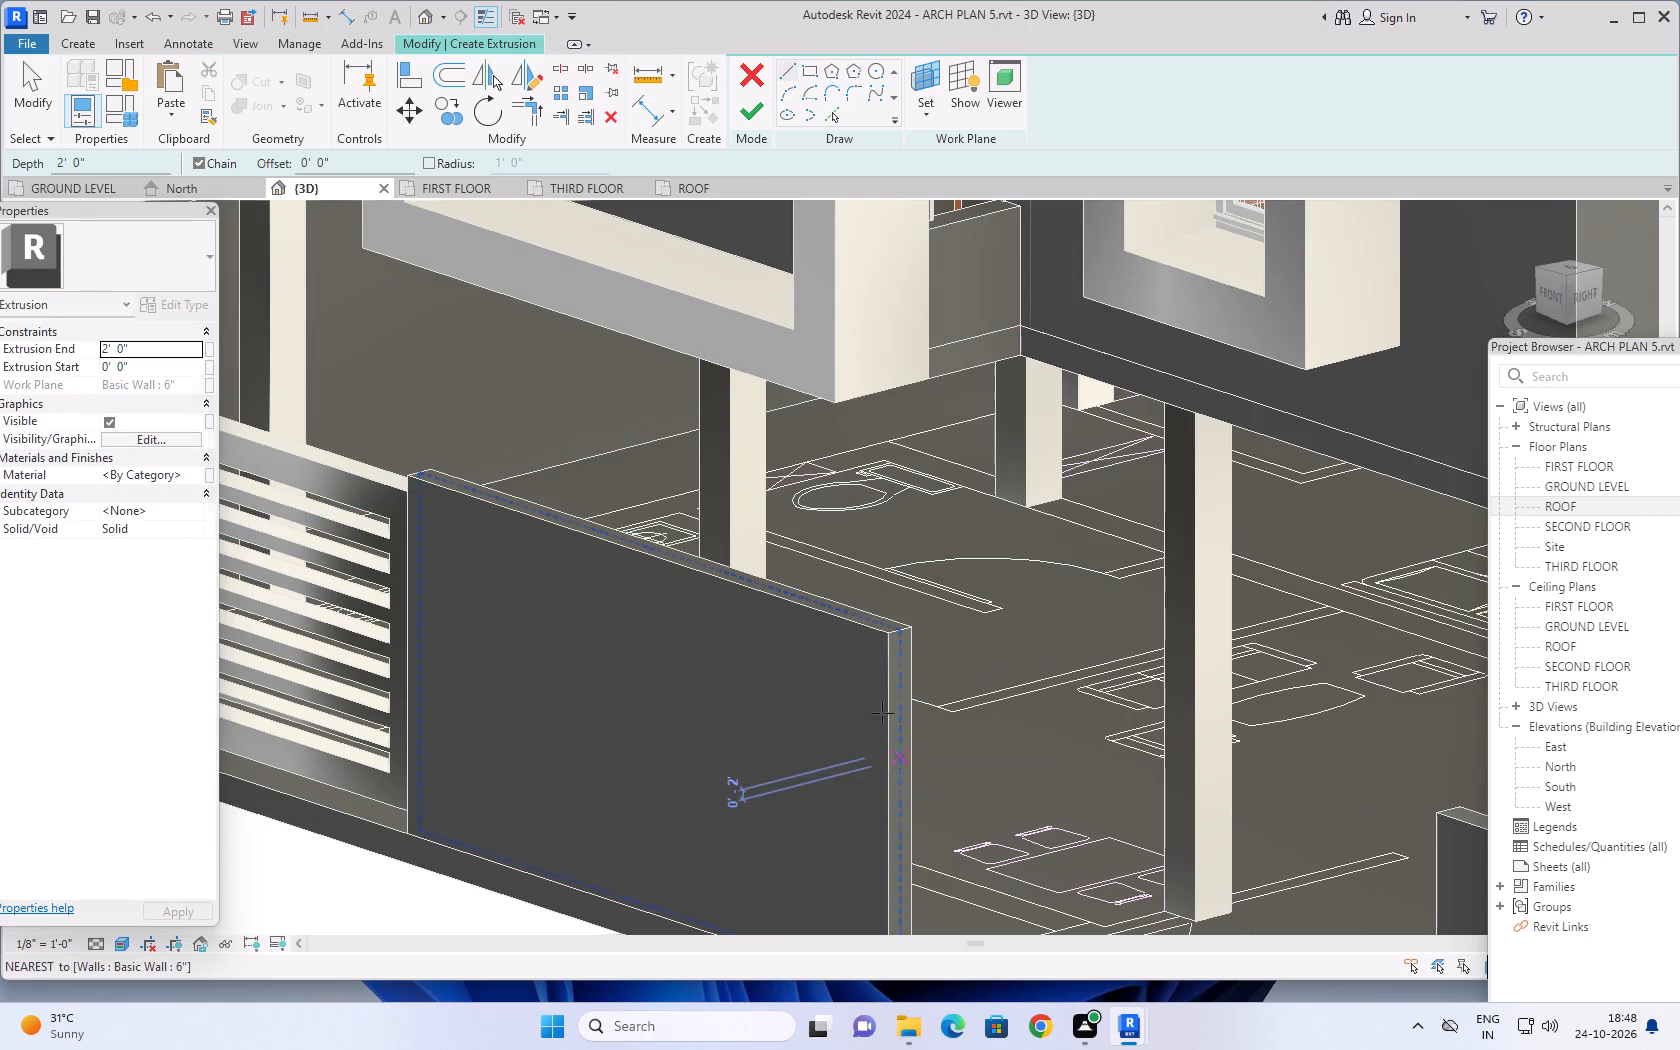
Sketch a 6" by 6'-0" rectangle over the wall's end face and extrude it 13' across the second front opening.
{"action": "left_click", "coordinate": [808, 71]}
{"action": "scroll", "coordinate": [774, 759], "scroll_direction": "down", "scroll_amount": 2}
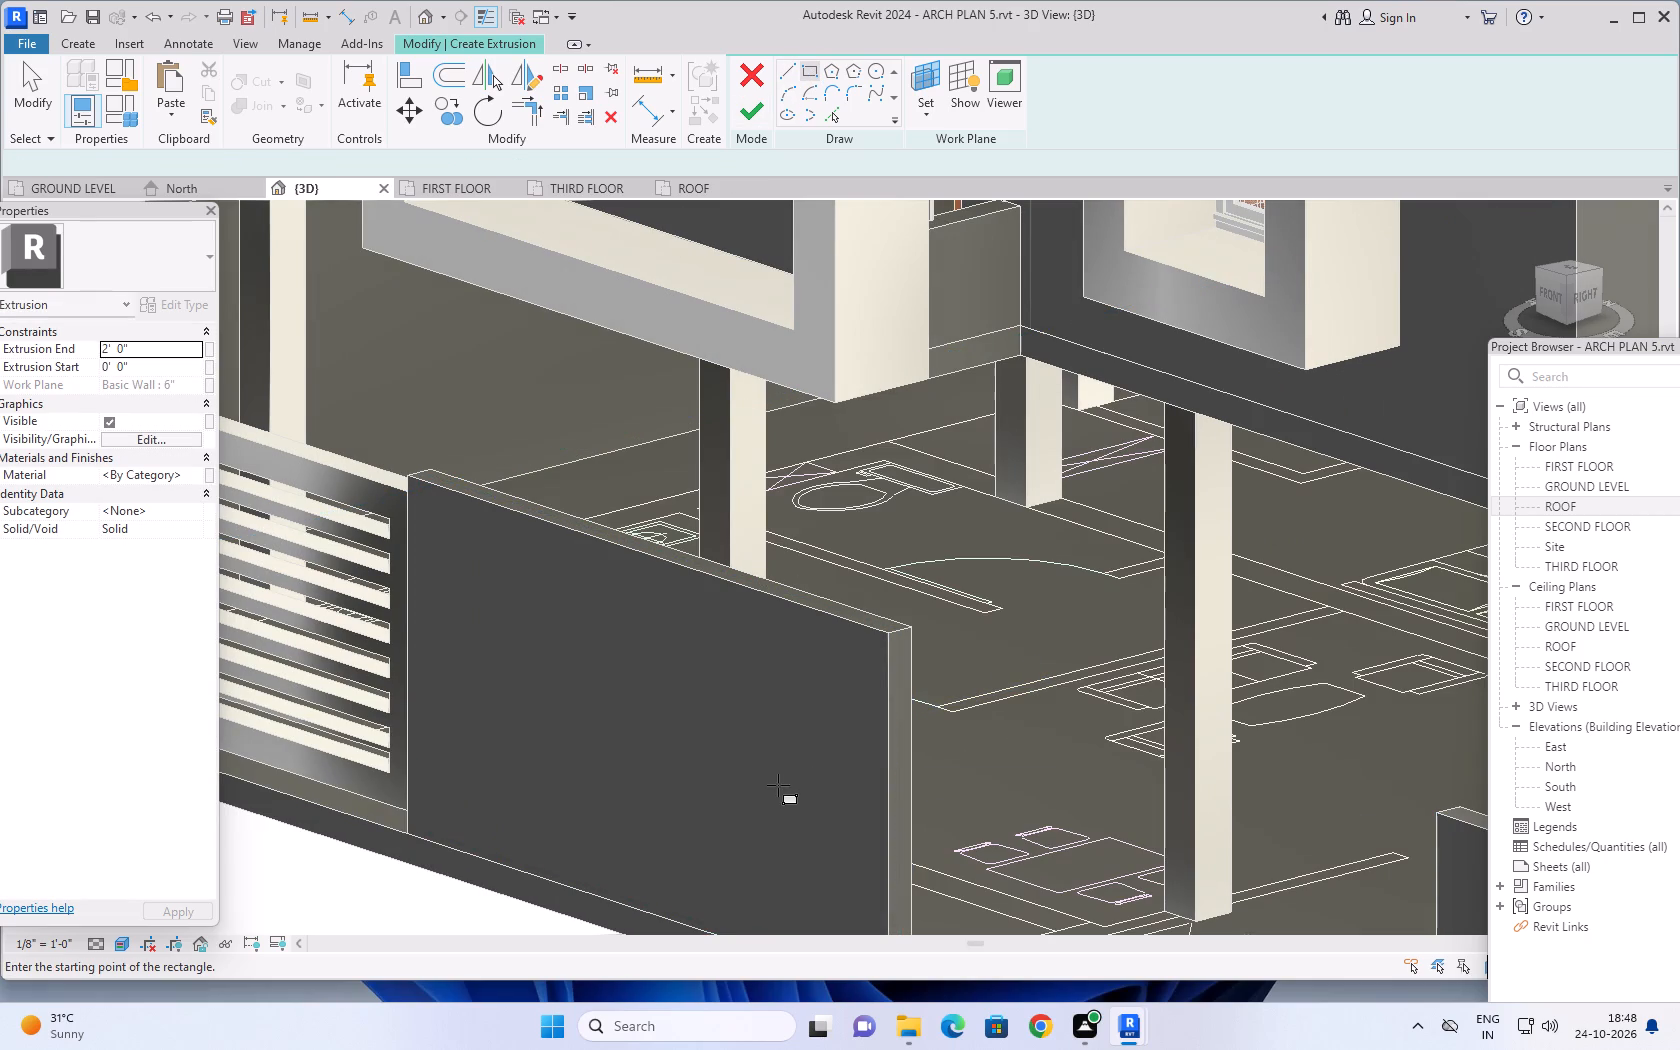
{"action": "middle_click_drag", "start_coordinate": [764, 775], "coordinate": [611, 521]}
{"action": "scroll", "coordinate": [703, 416], "scroll_direction": "up", "scroll_amount": 4}
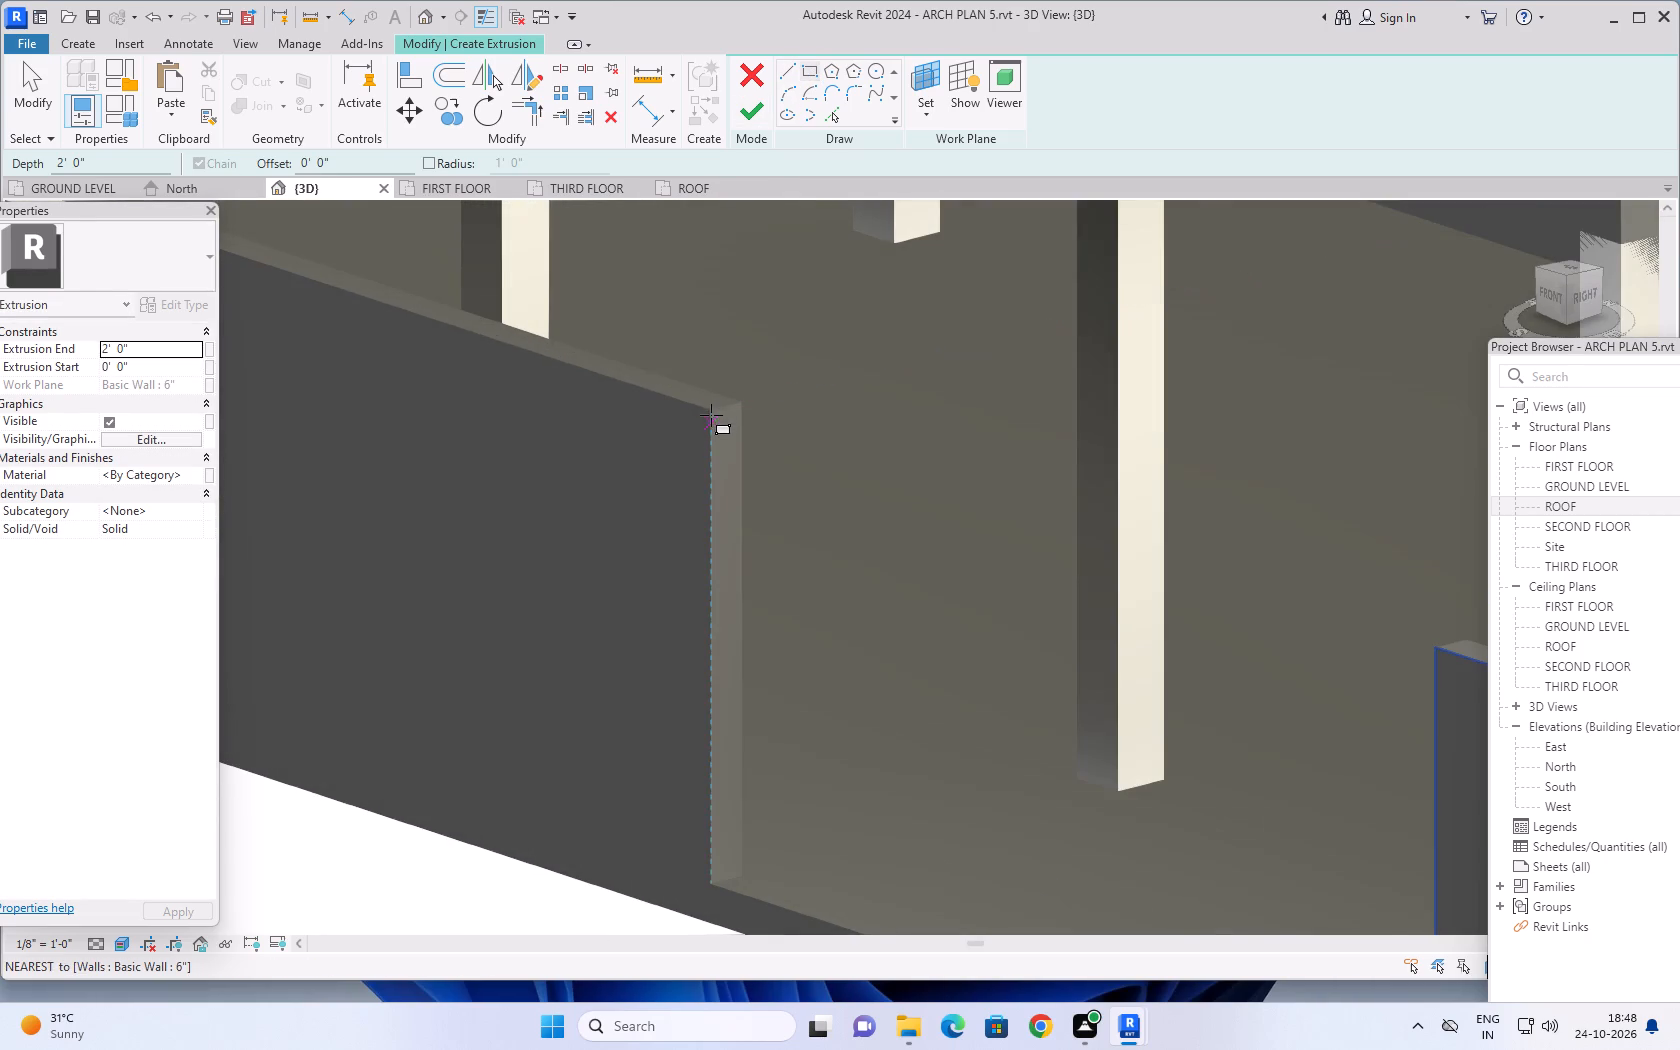
{"action": "left_click", "coordinate": [711, 410]}
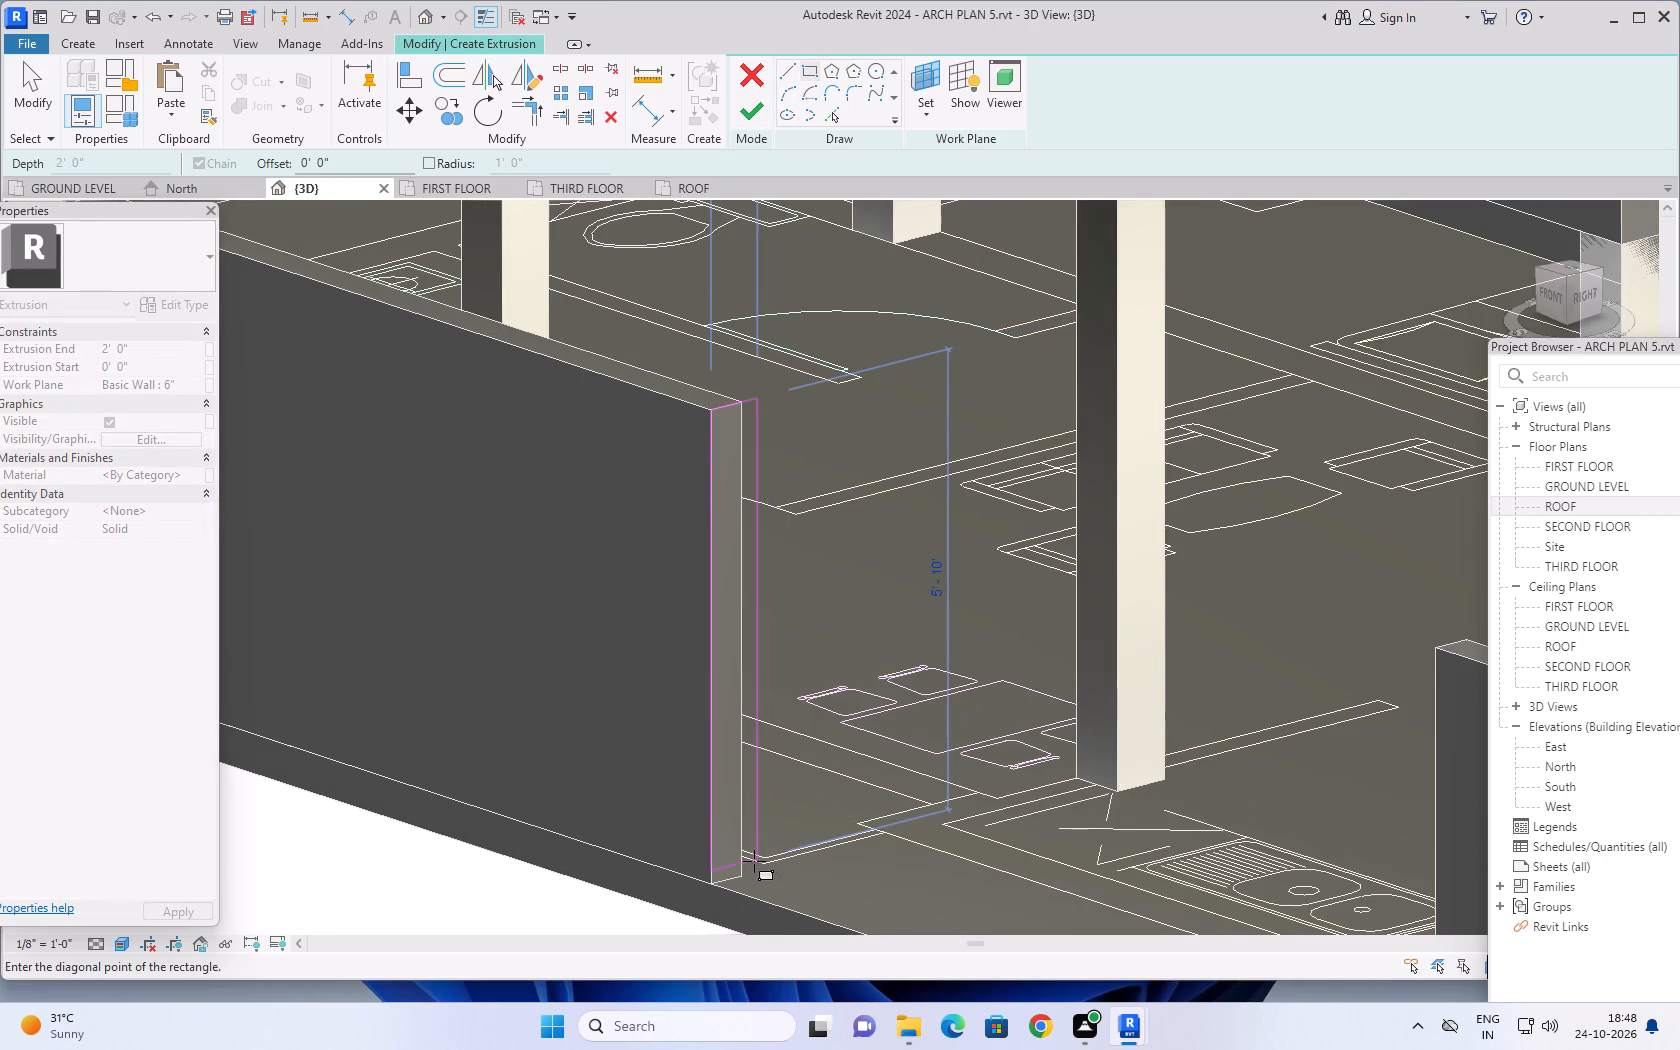
{"action": "left_click", "coordinate": [743, 878]}
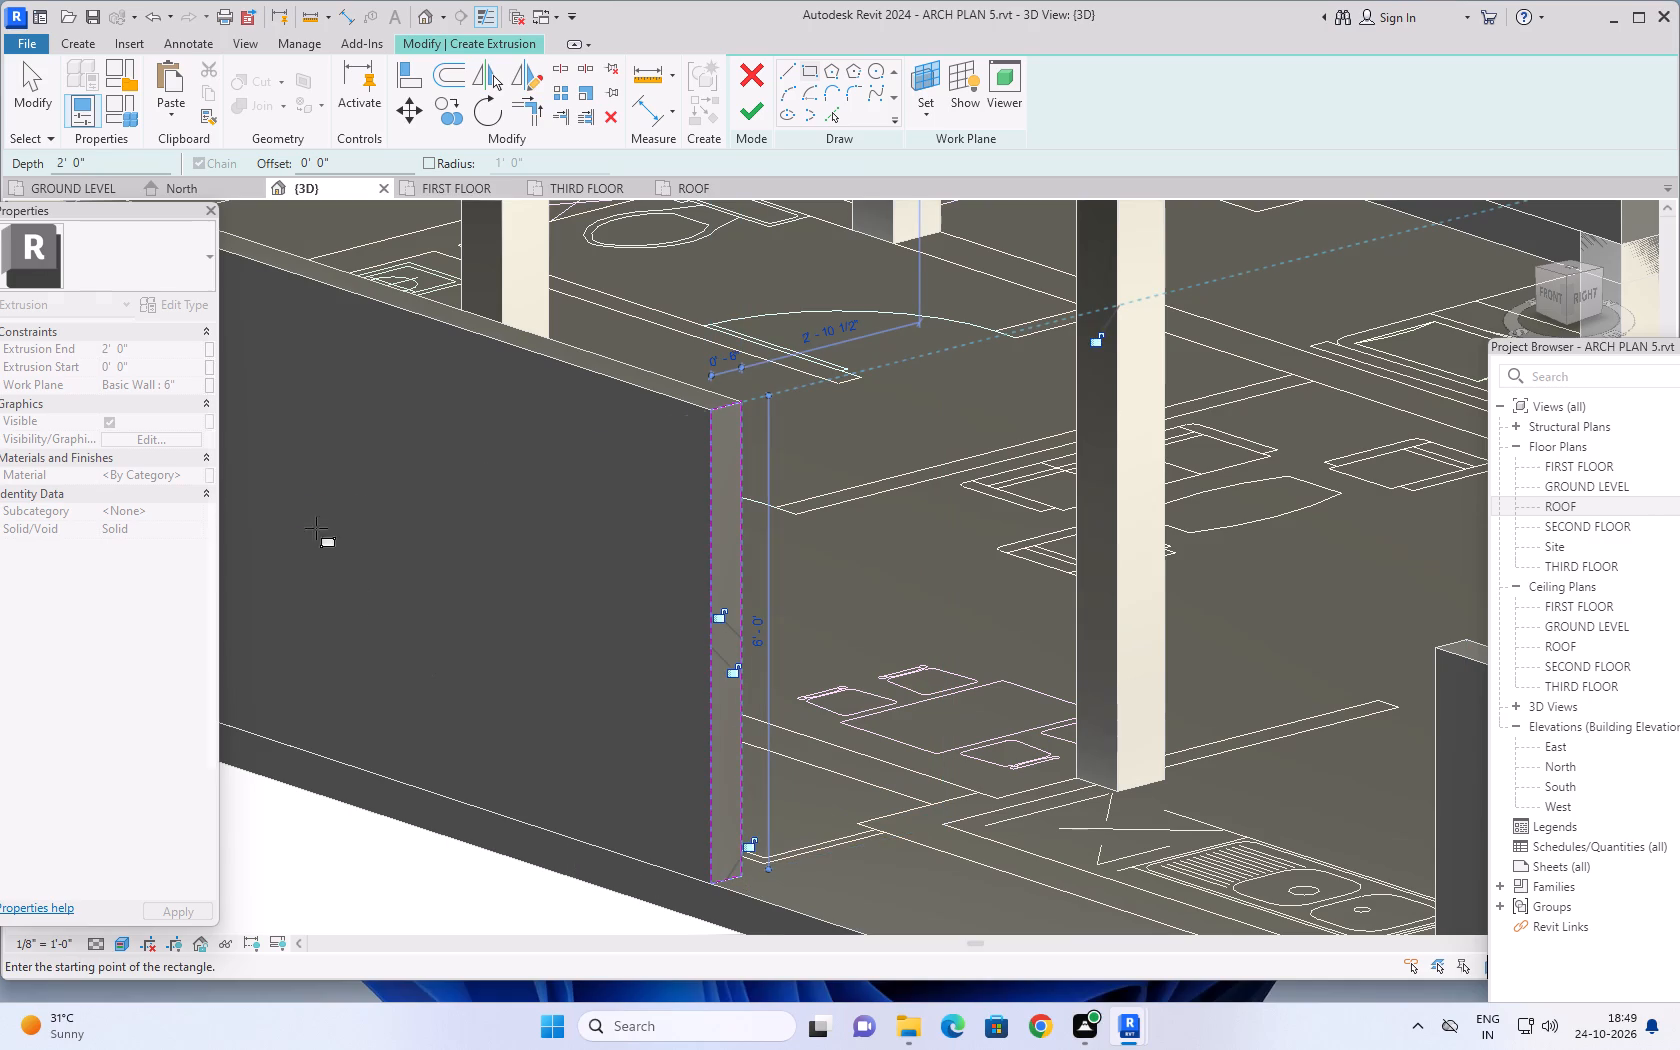
{"action": "left_click", "coordinate": [167, 350]}
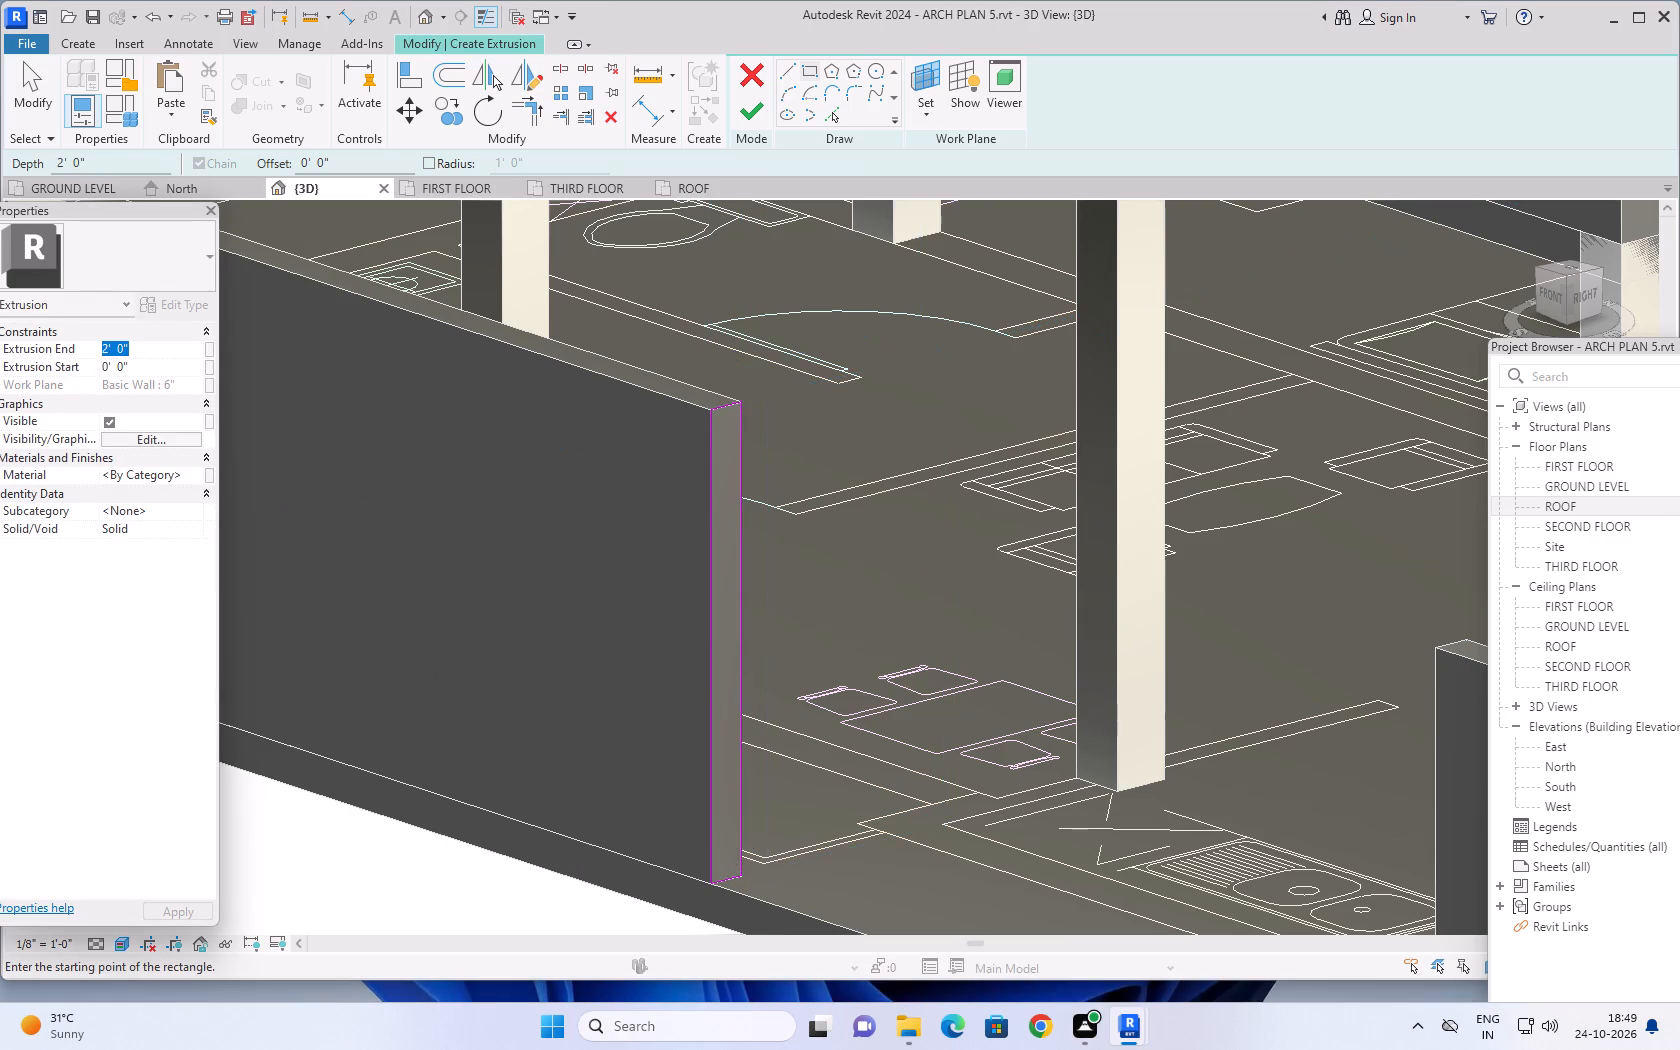
{"action": "type", "text": "13'"}
{"action": "key", "text": "Return"}
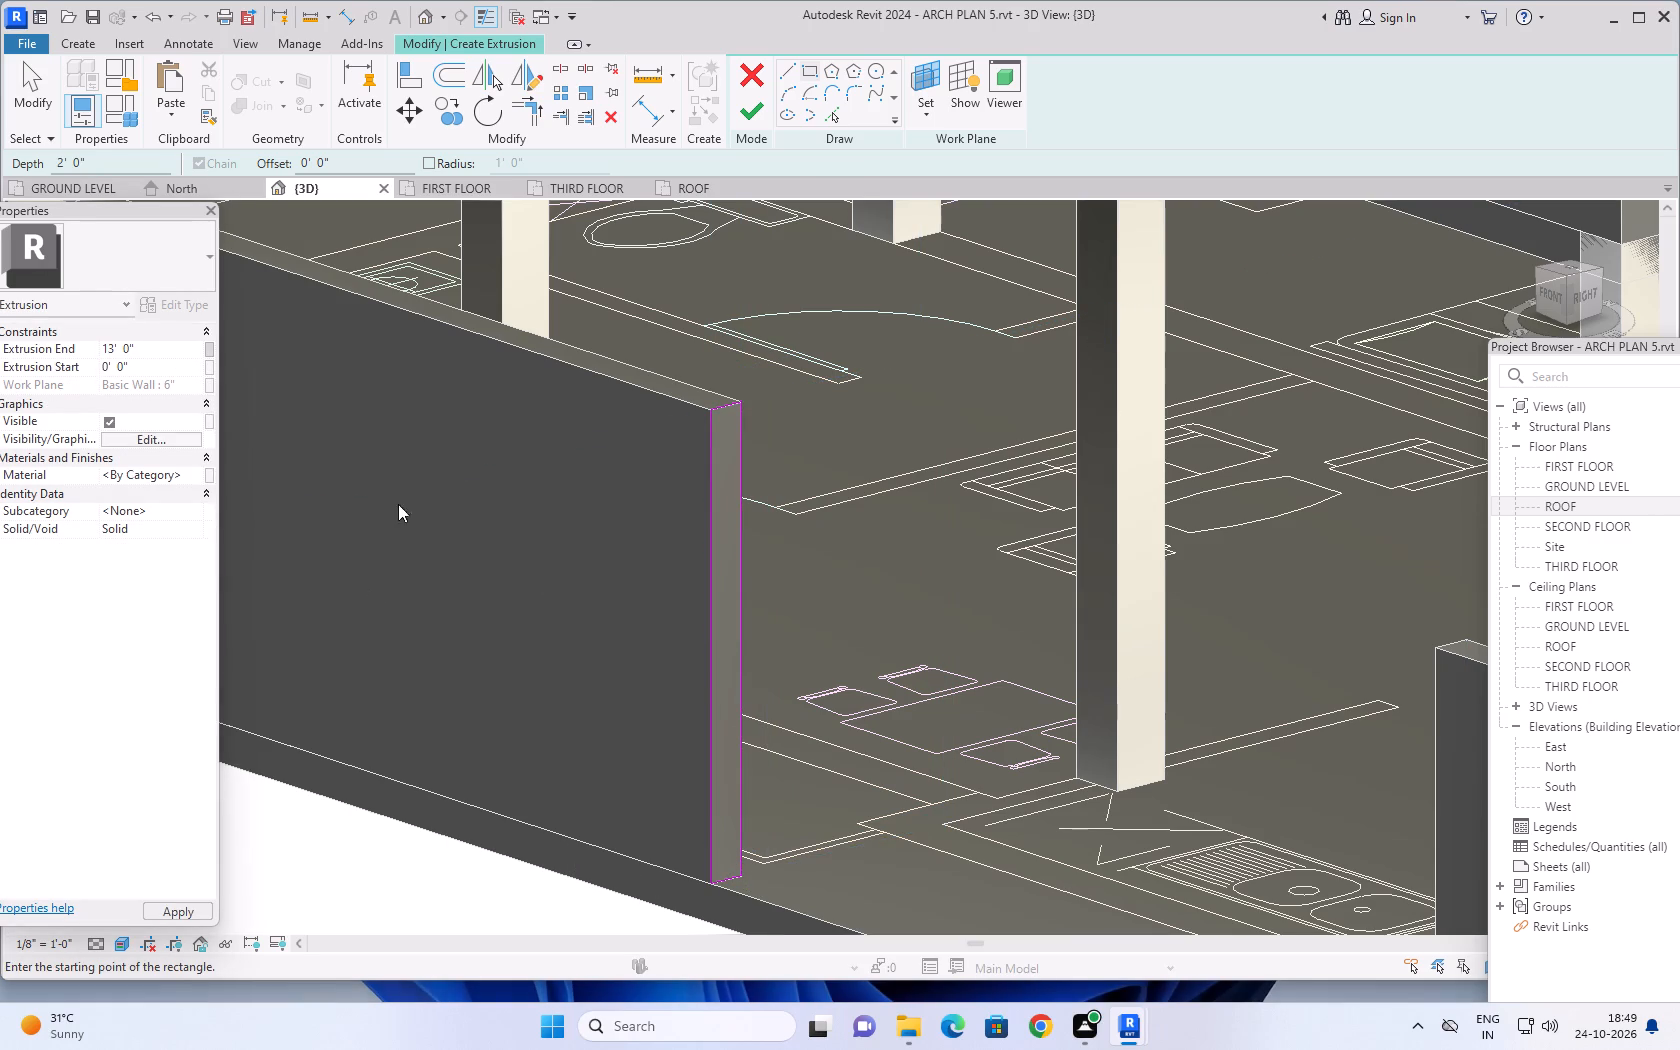
{"action": "left_click", "coordinate": [751, 113]}
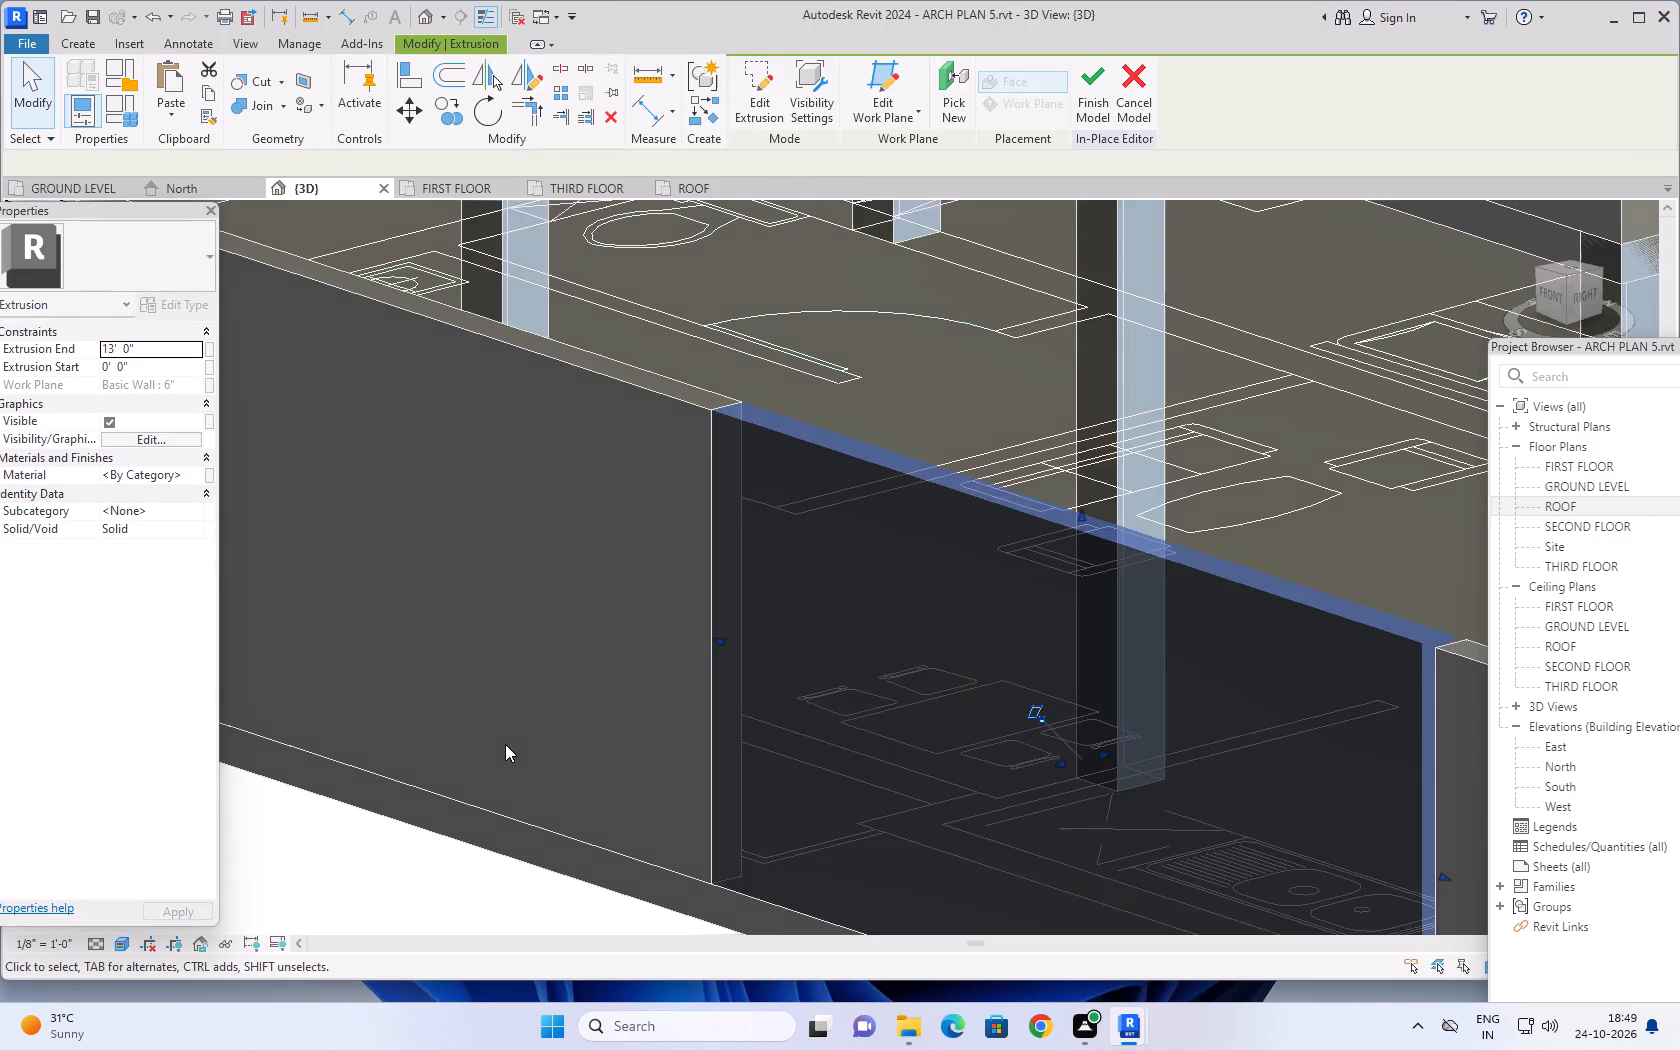
Align the free end of the new gate panel with the facing end of the compound wall across the opening.
{"action": "scroll", "coordinate": [545, 779], "scroll_direction": "down", "scroll_amount": 1}
{"action": "middle_click_drag", "start_coordinate": [579, 796], "coordinate": [629, 671]}
{"action": "middle_click_drag", "start_coordinate": [634, 779], "coordinate": [634, 782]}
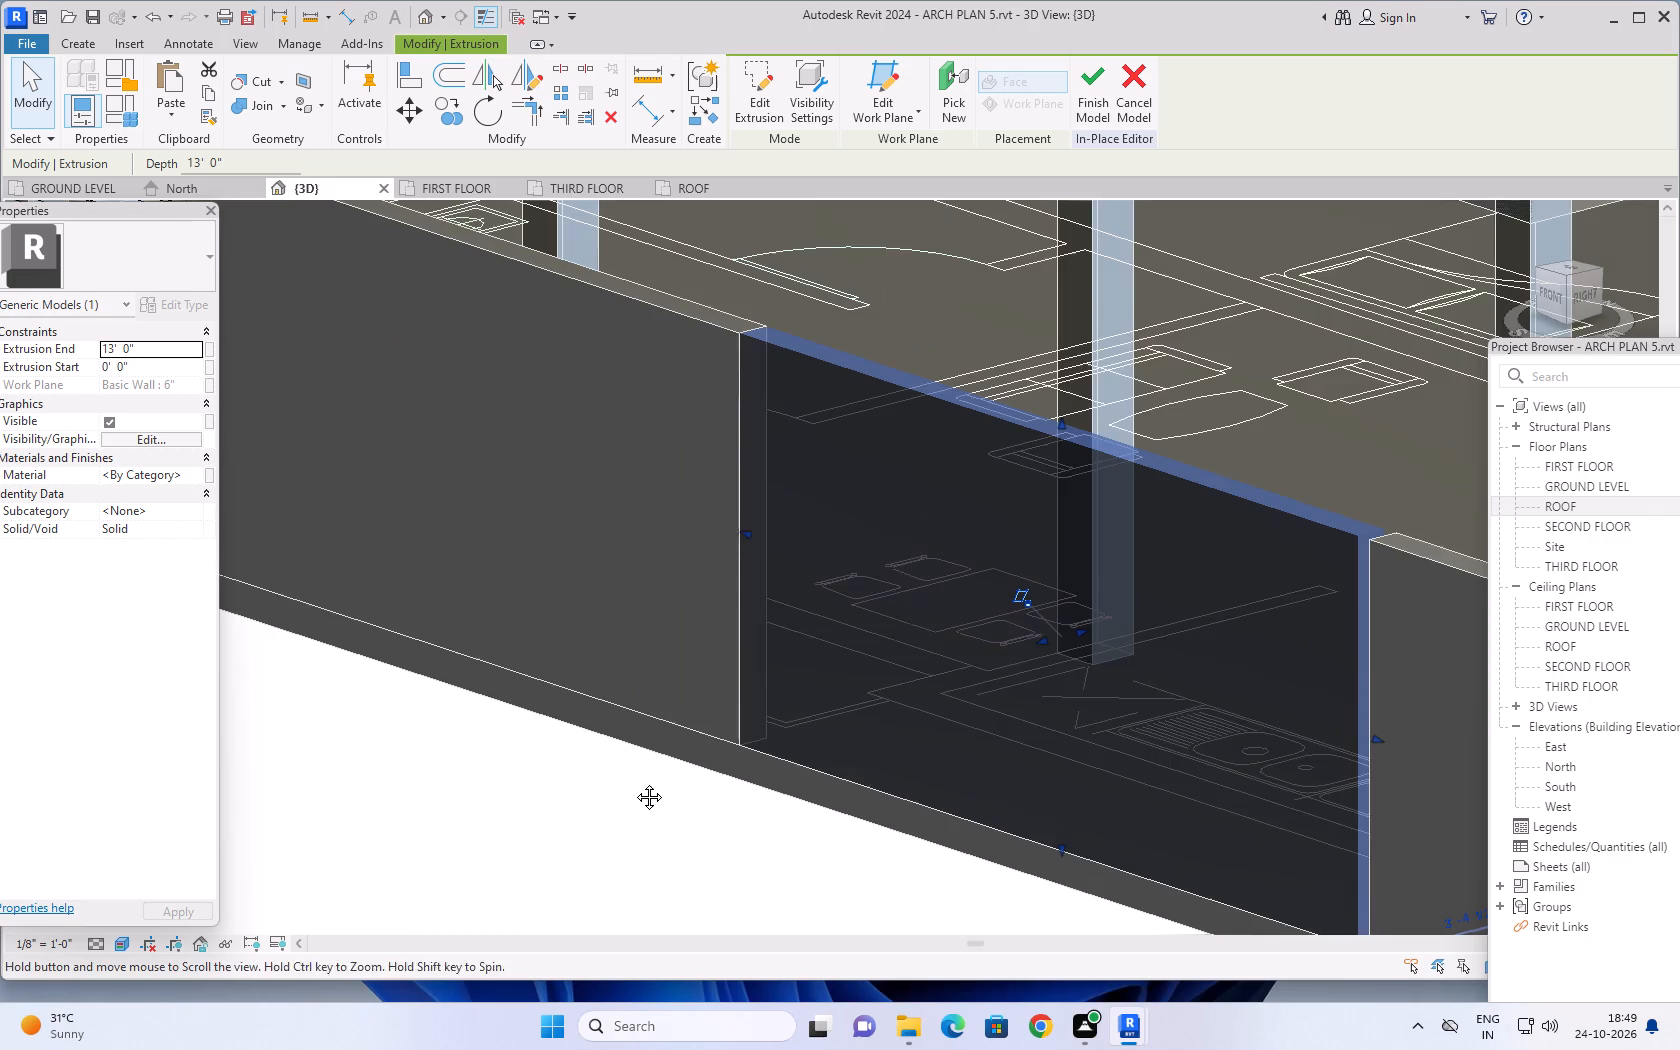
{"action": "middle_click_drag", "start_coordinate": [634, 782], "coordinate": [821, 863]}
{"action": "scroll", "coordinate": [822, 863], "scroll_direction": "down", "scroll_amount": 1}
{"action": "middle_click_drag", "start_coordinate": [997, 848], "coordinate": [704, 807]}
{"action": "left_click", "coordinate": [413, 74]}
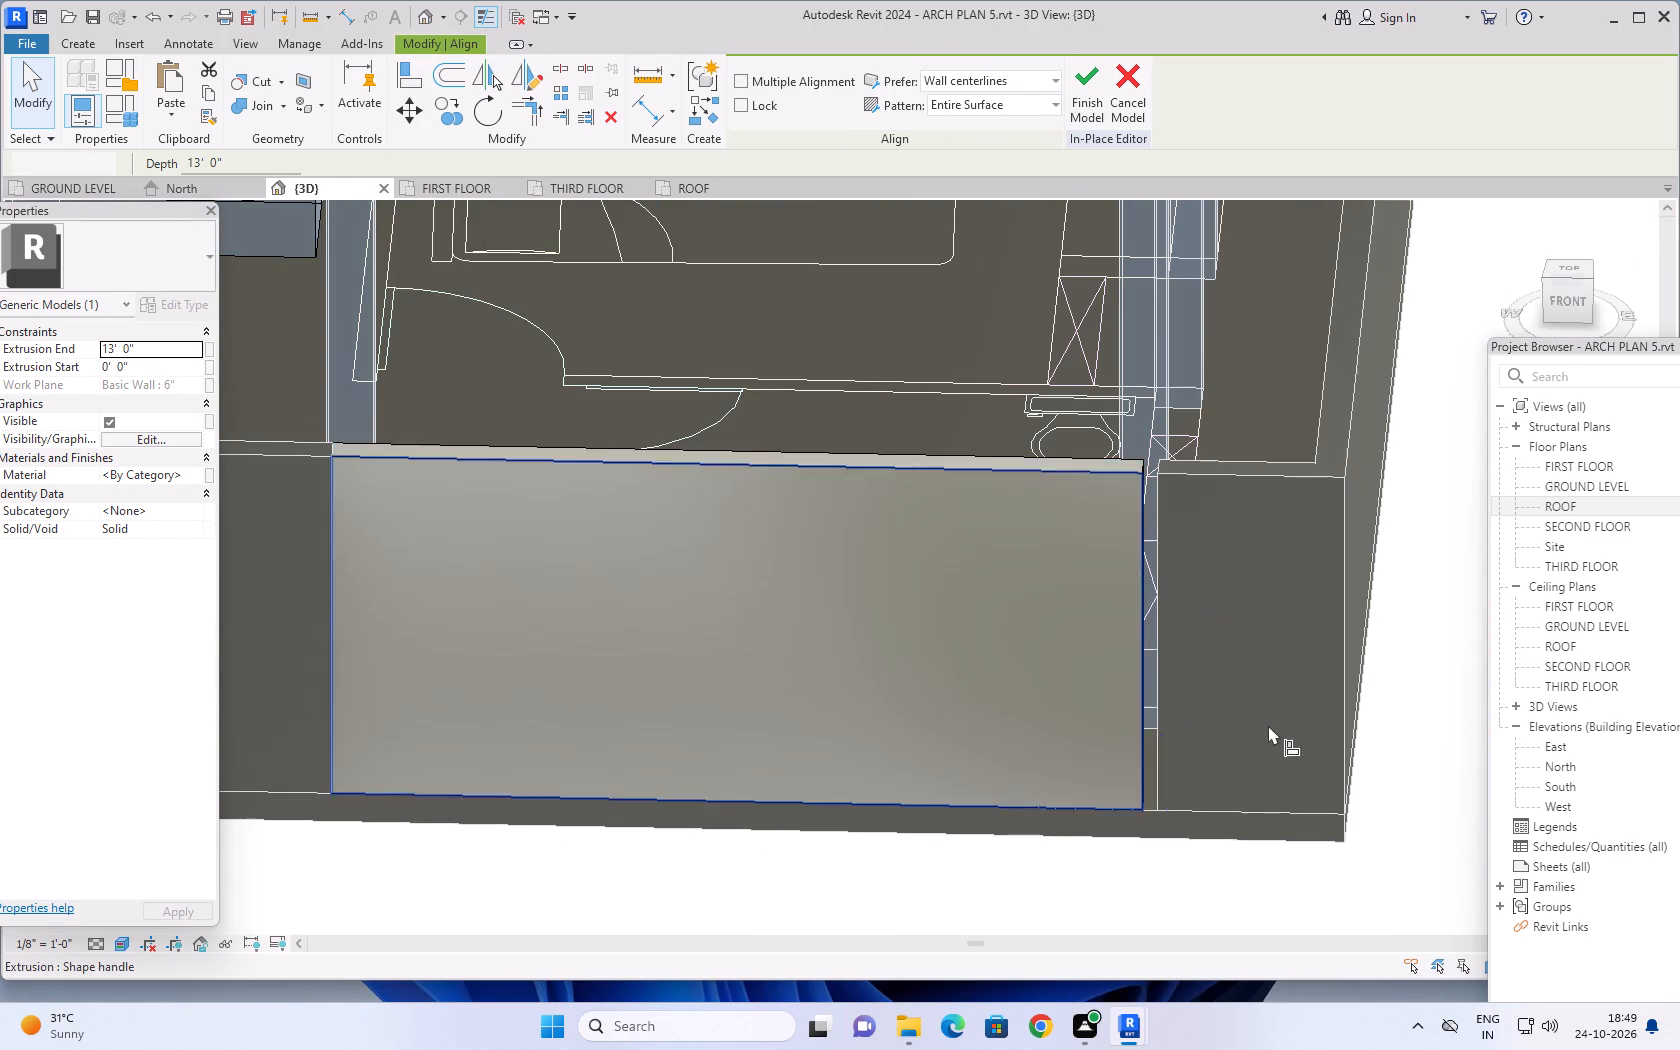
{"action": "middle_click_drag", "start_coordinate": [1268, 725], "coordinate": [1405, 717], "text": "shift"}
{"action": "scroll", "coordinate": [1057, 442], "scroll_direction": "up", "scroll_amount": 6}
{"action": "left_click", "coordinate": [1128, 371]}
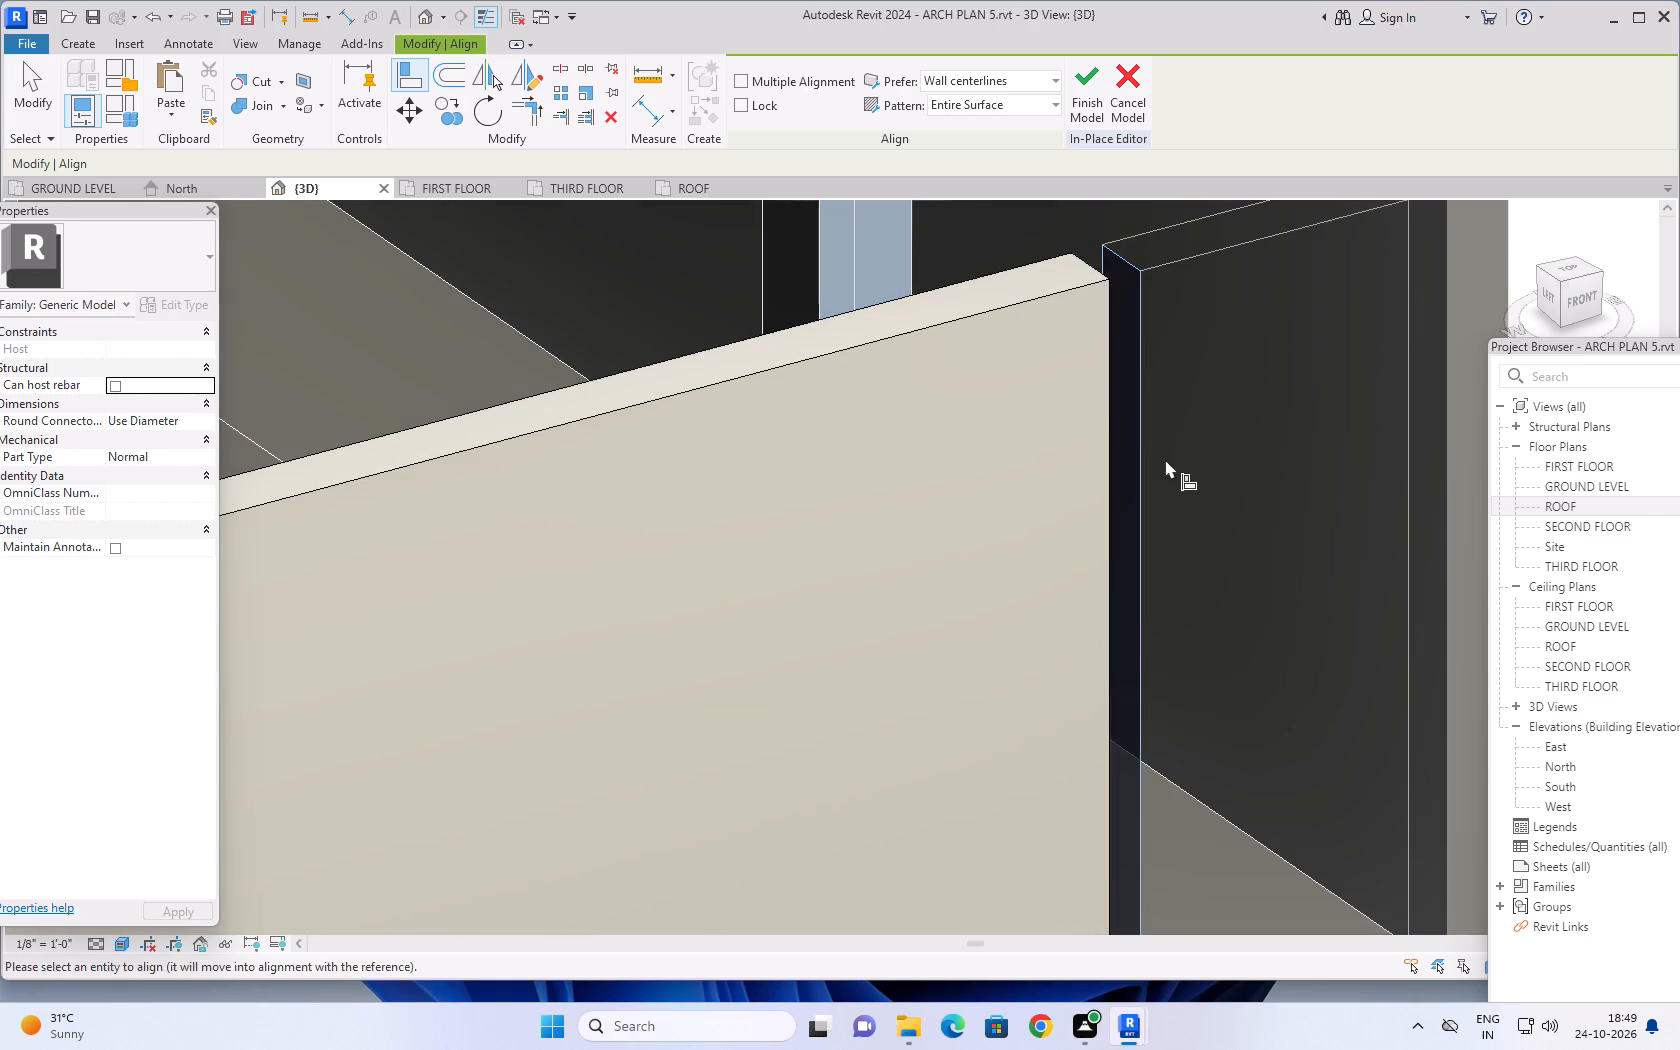
{"action": "middle_click_drag", "start_coordinate": [1168, 472], "coordinate": [887, 587], "text": "shift"}
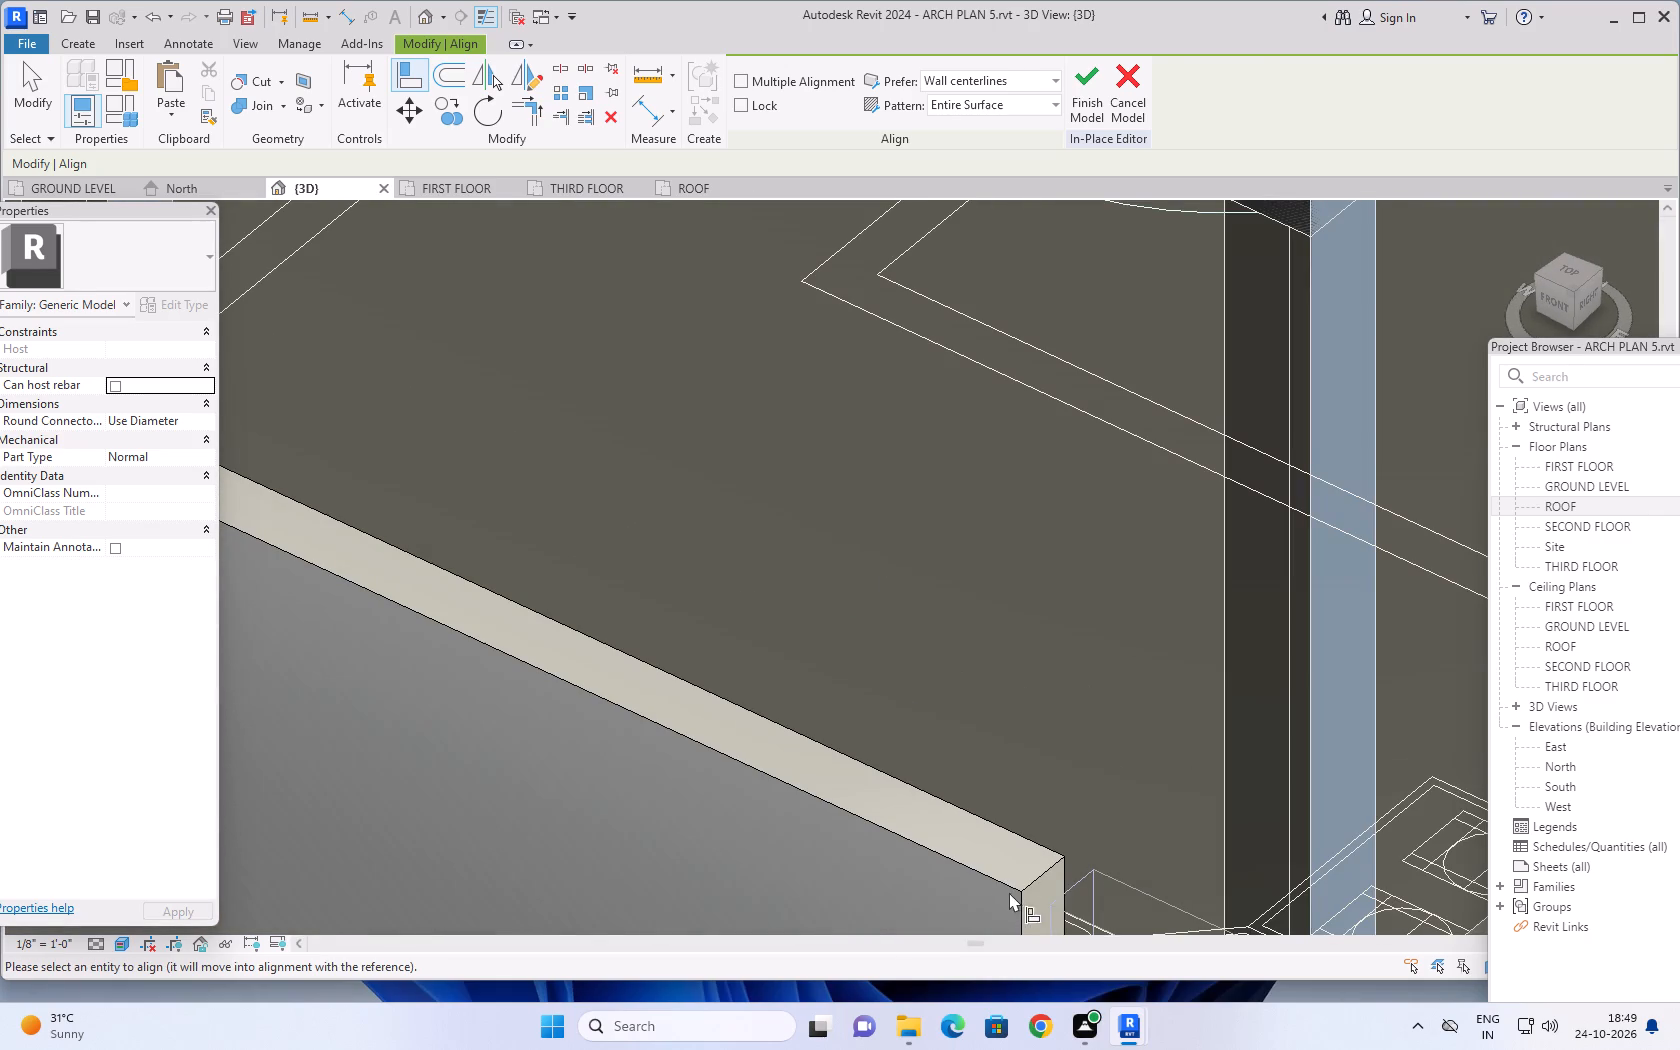
{"action": "left_click", "coordinate": [1039, 897]}
{"action": "scroll", "coordinate": [934, 716], "scroll_direction": "down", "scroll_amount": 10}
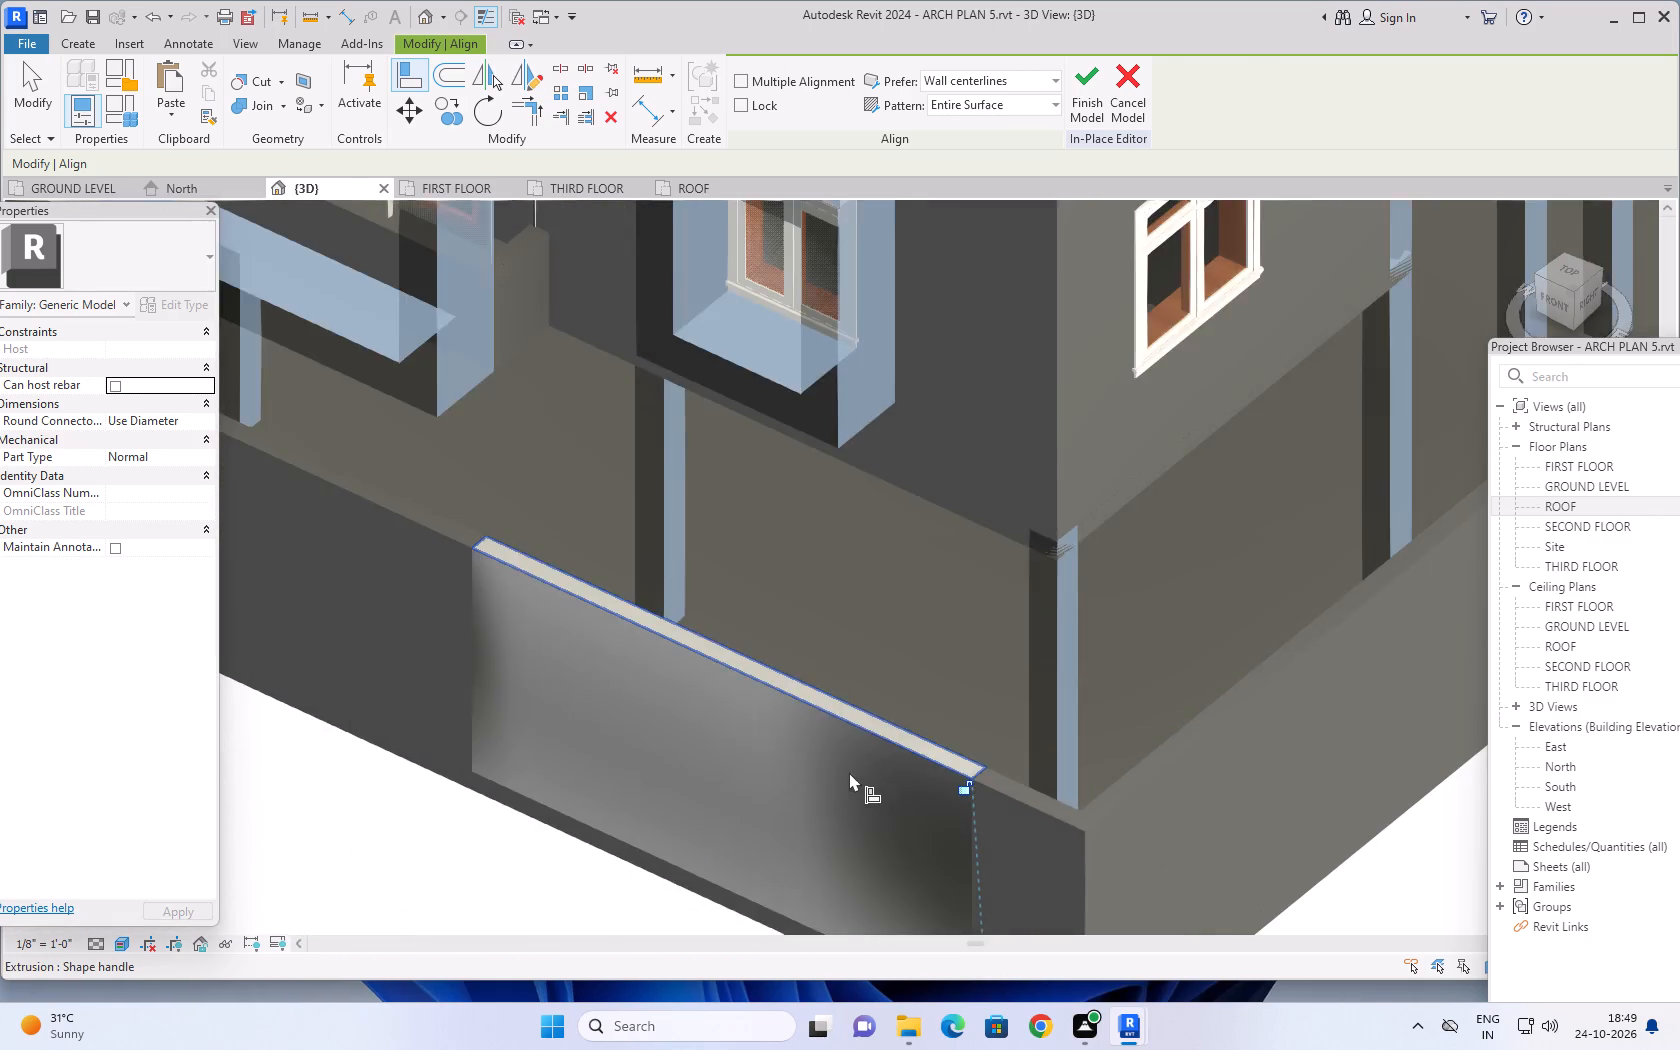
{"action": "key", "text": "Escape"}
{"action": "key", "text": "Escape"}
Lower the new gate panel's top edge slightly below the wall top and raise its bottom edge slightly off the base.
{"action": "scroll", "coordinate": [641, 875], "scroll_direction": "down", "scroll_amount": 1}
{"action": "middle_click_drag", "start_coordinate": [644, 873], "coordinate": [749, 815]}
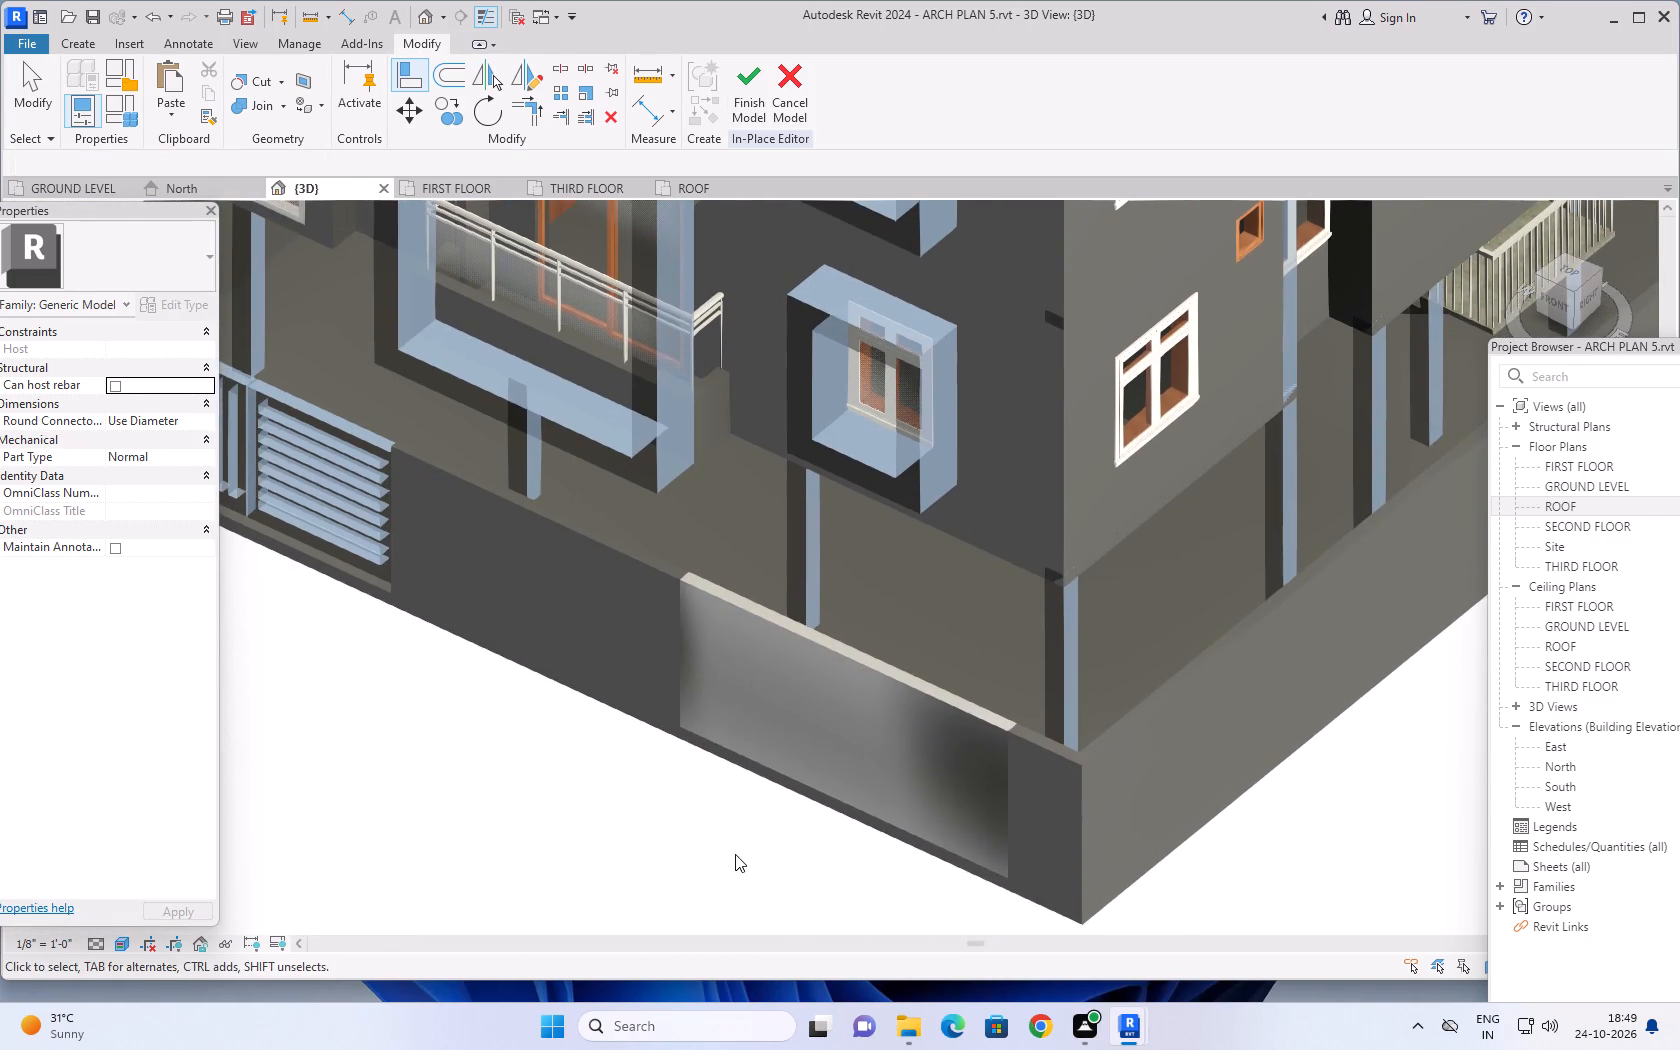
{"action": "middle_click_drag", "start_coordinate": [732, 857], "coordinate": [877, 535], "text": "shift"}
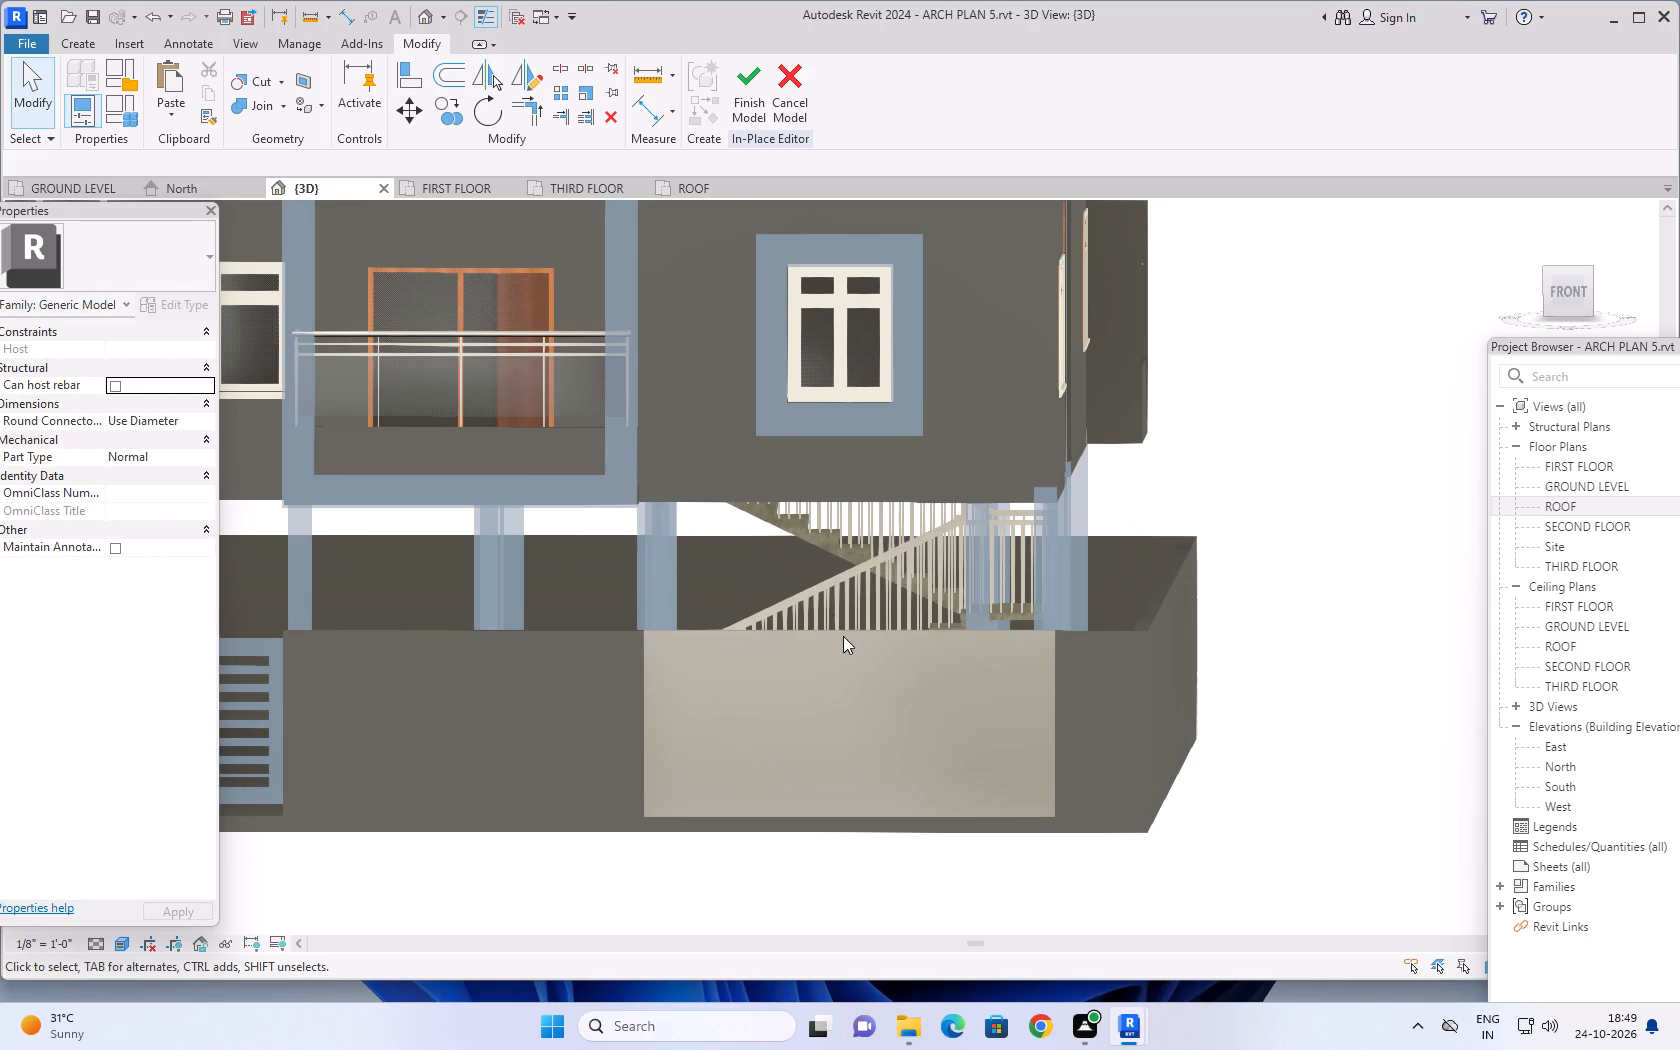
{"action": "key", "text": "Escape"}
{"action": "left_click", "coordinate": [840, 647]}
{"action": "scroll", "coordinate": [832, 674], "scroll_direction": "up", "scroll_amount": 3}
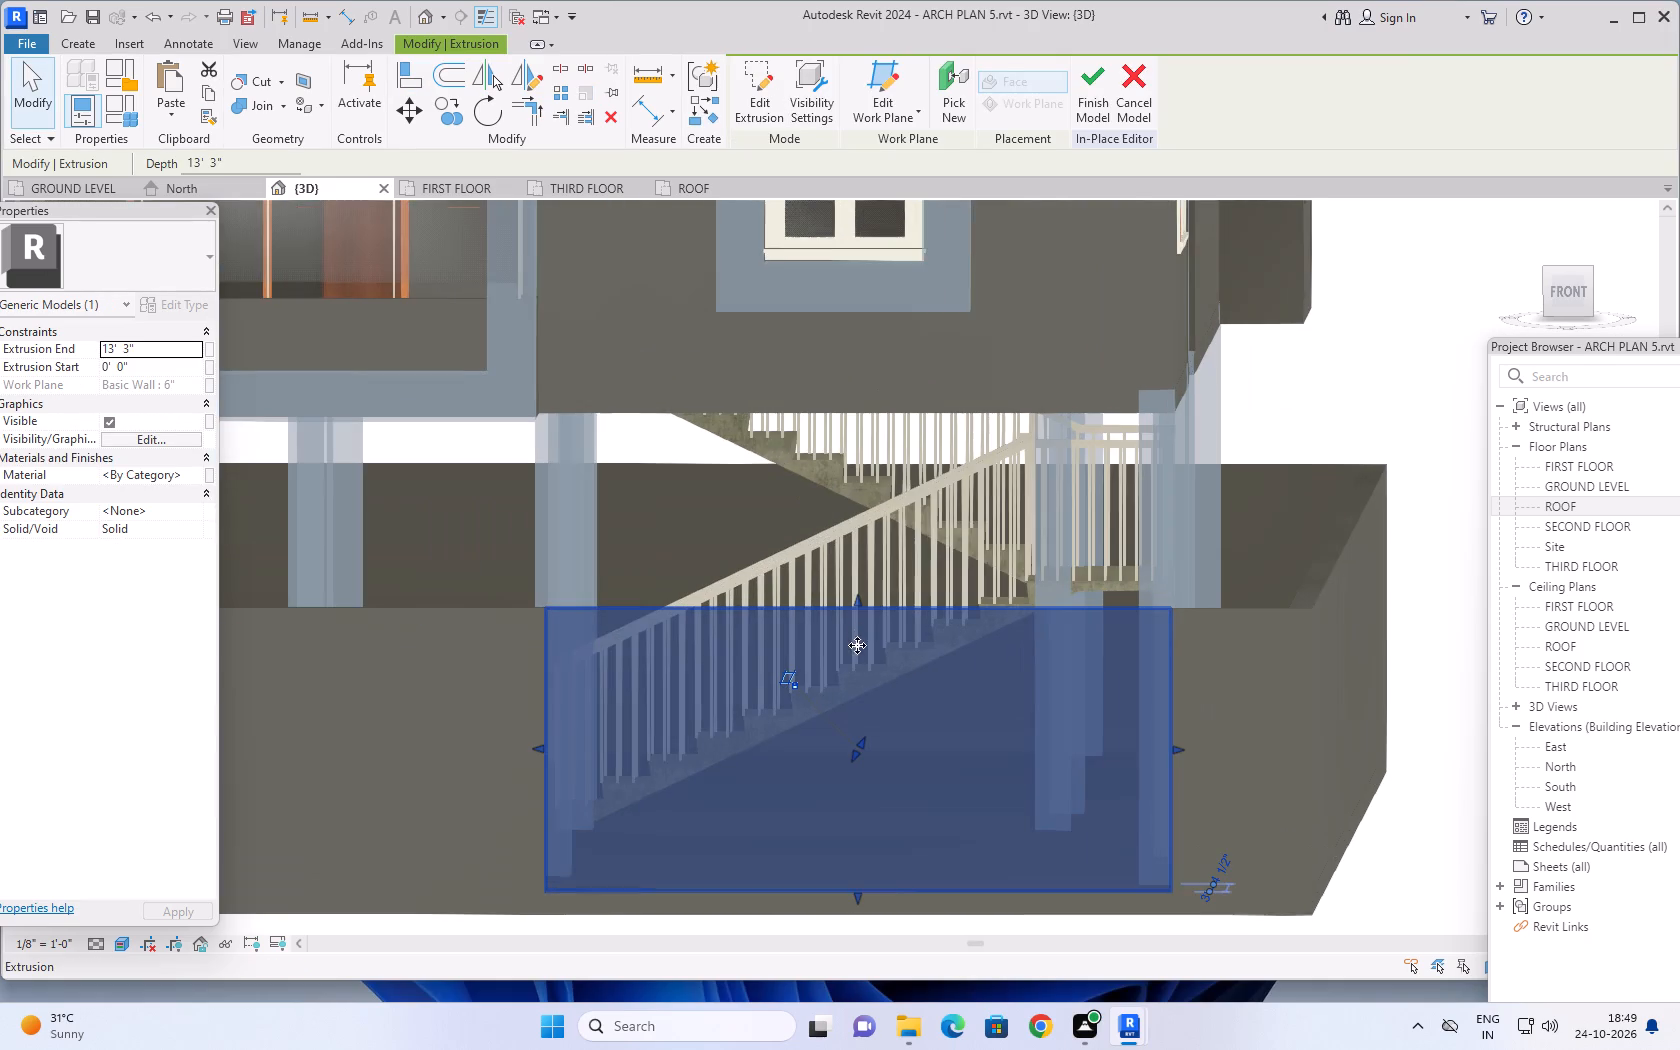
{"action": "left_click_drag", "start_coordinate": [859, 603], "coordinate": [859, 624]}
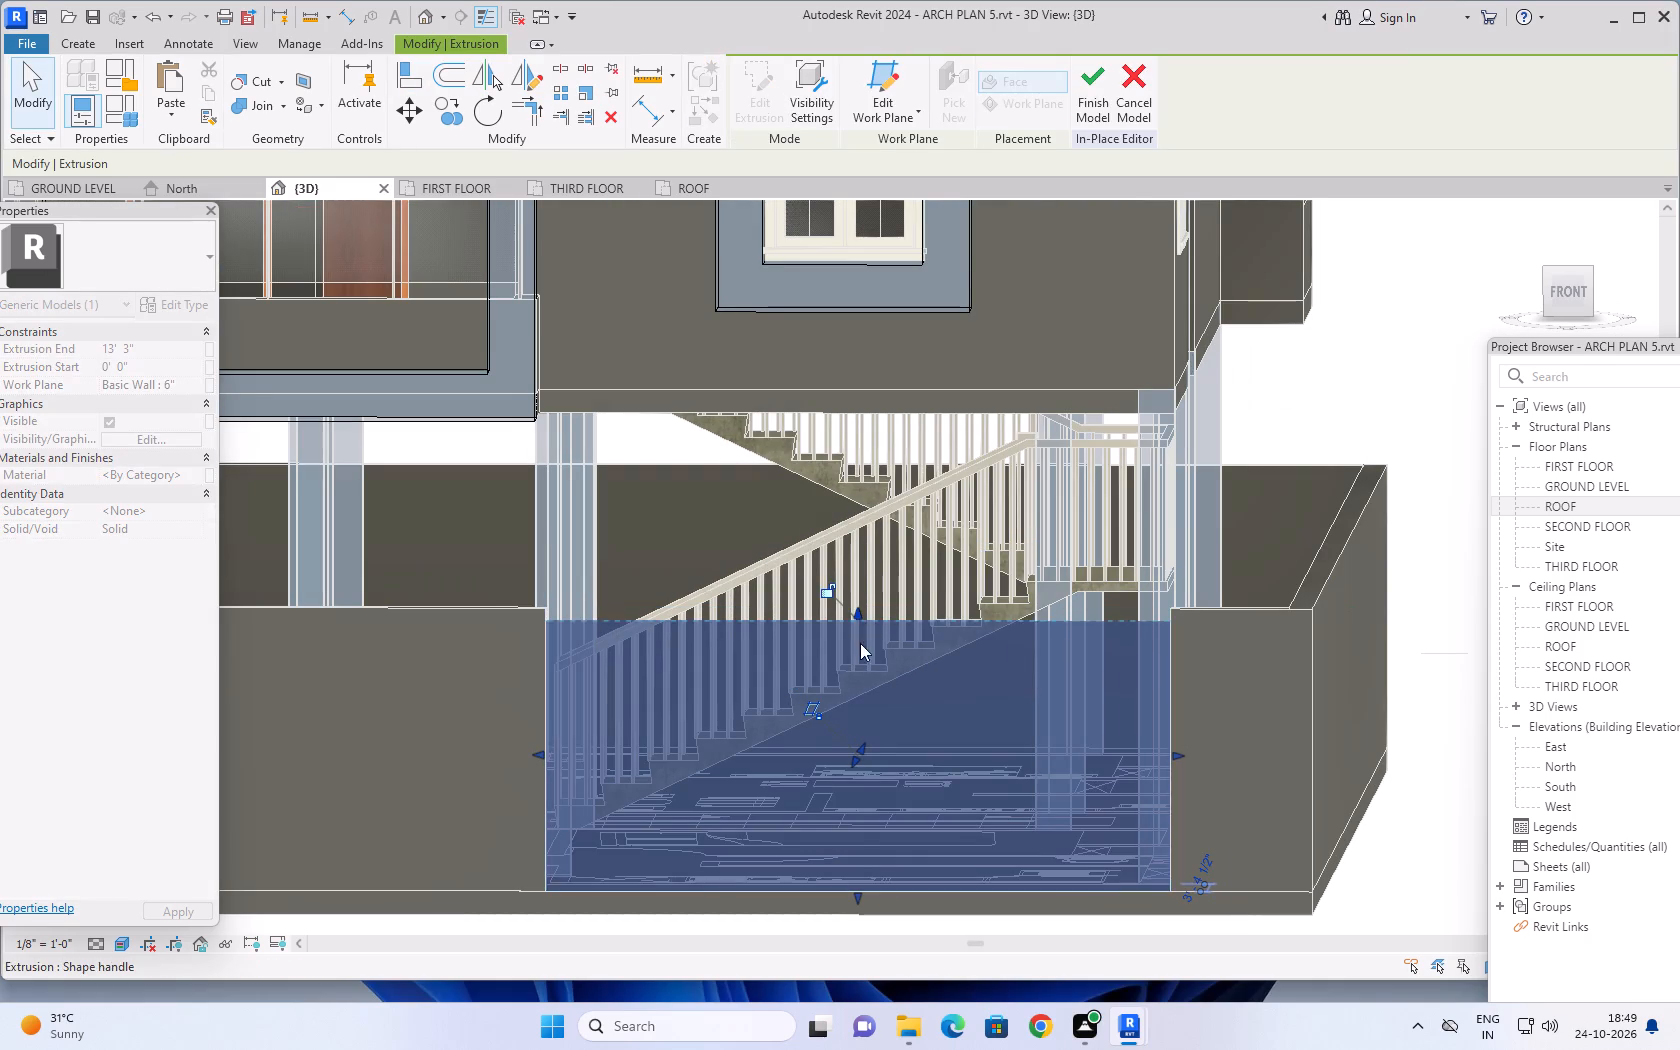
{"action": "scroll", "coordinate": [860, 829], "scroll_direction": "up", "scroll_amount": 3}
{"action": "left_click_drag", "start_coordinate": [858, 928], "coordinate": [859, 903]}
{"action": "key", "text": "Escape"}
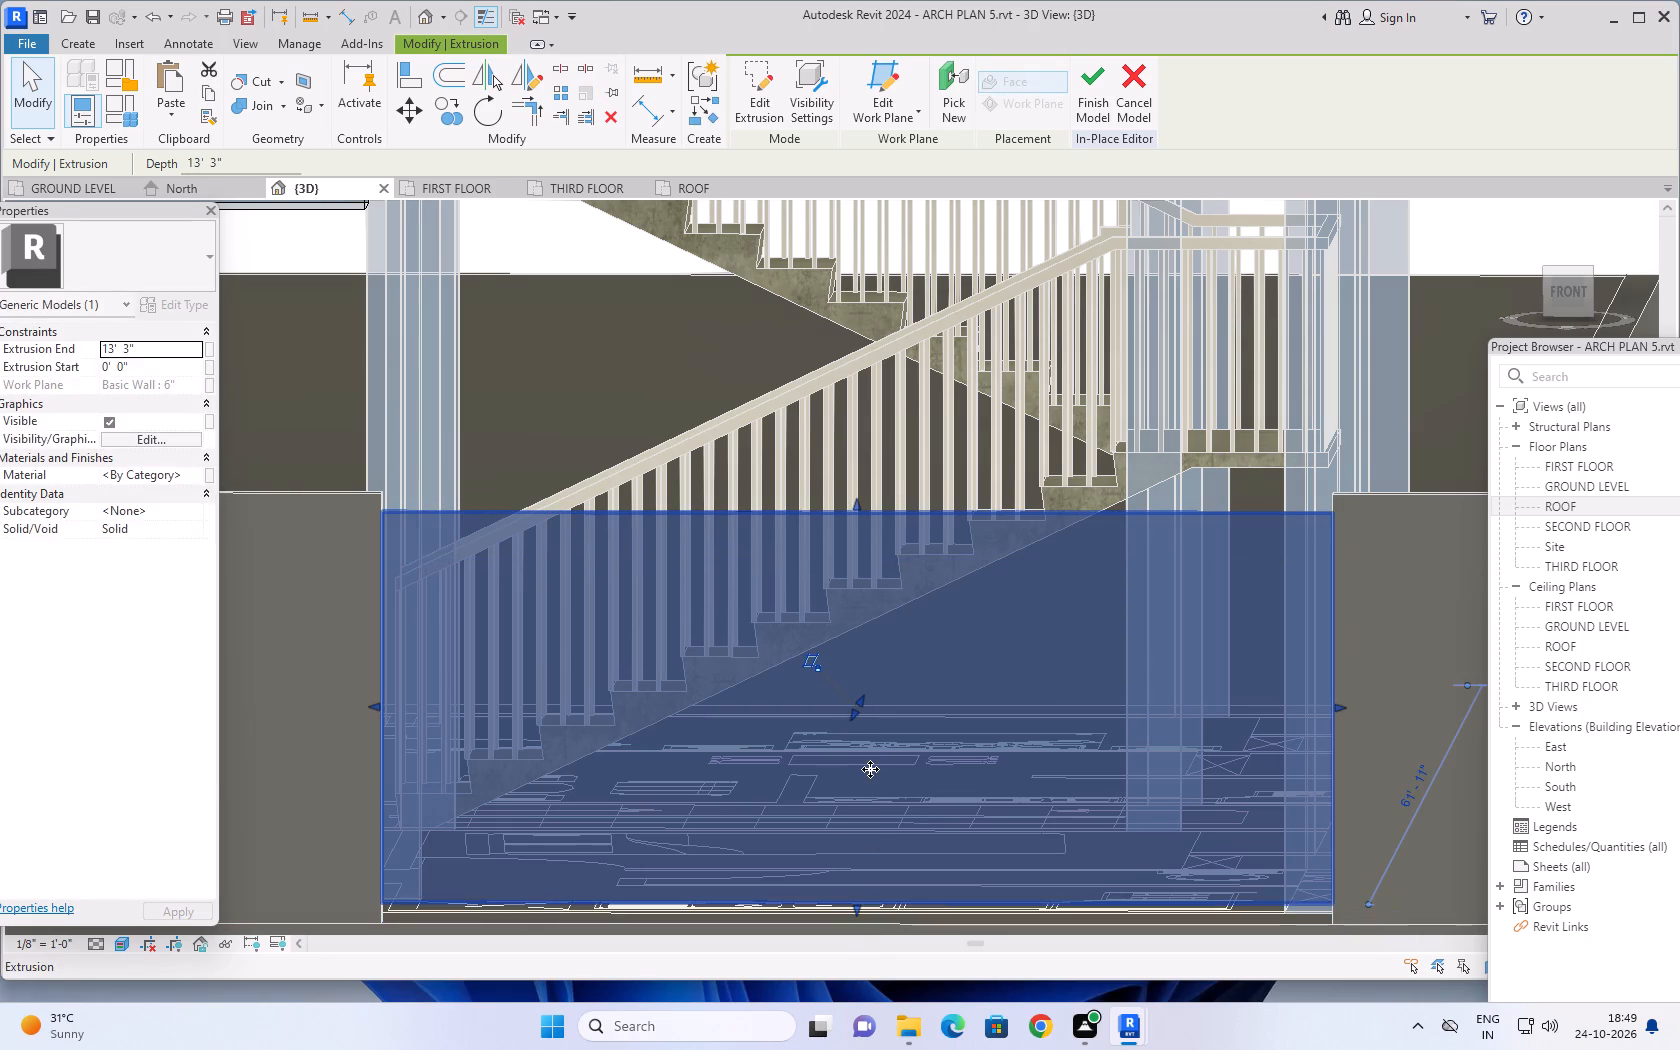
{"action": "scroll", "coordinate": [870, 769], "scroll_direction": "down", "scroll_amount": 3}
{"action": "scroll", "coordinate": [826, 679], "scroll_direction": "down", "scroll_amount": 4}
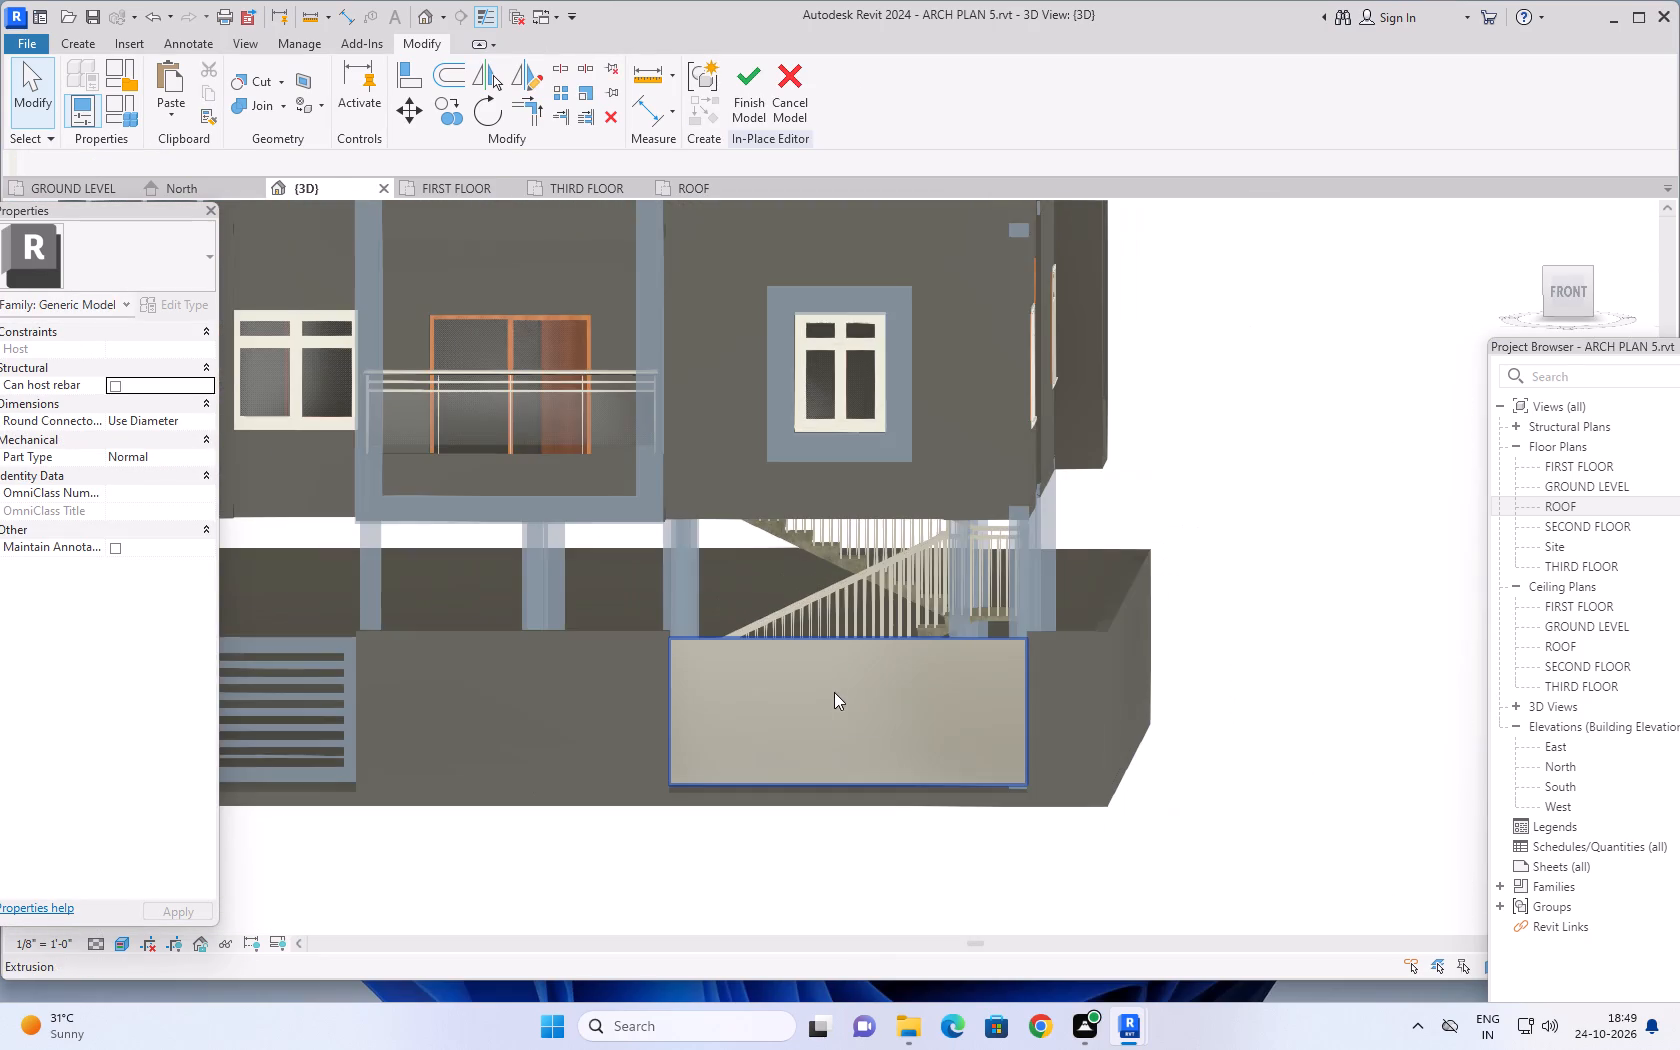
Fine-tune the height of the second gate panel's top edge so it sits slightly below the compound wall top.
{"action": "scroll", "coordinate": [837, 664], "scroll_direction": "up", "scroll_amount": 3}
{"action": "left_click", "coordinate": [851, 637]}
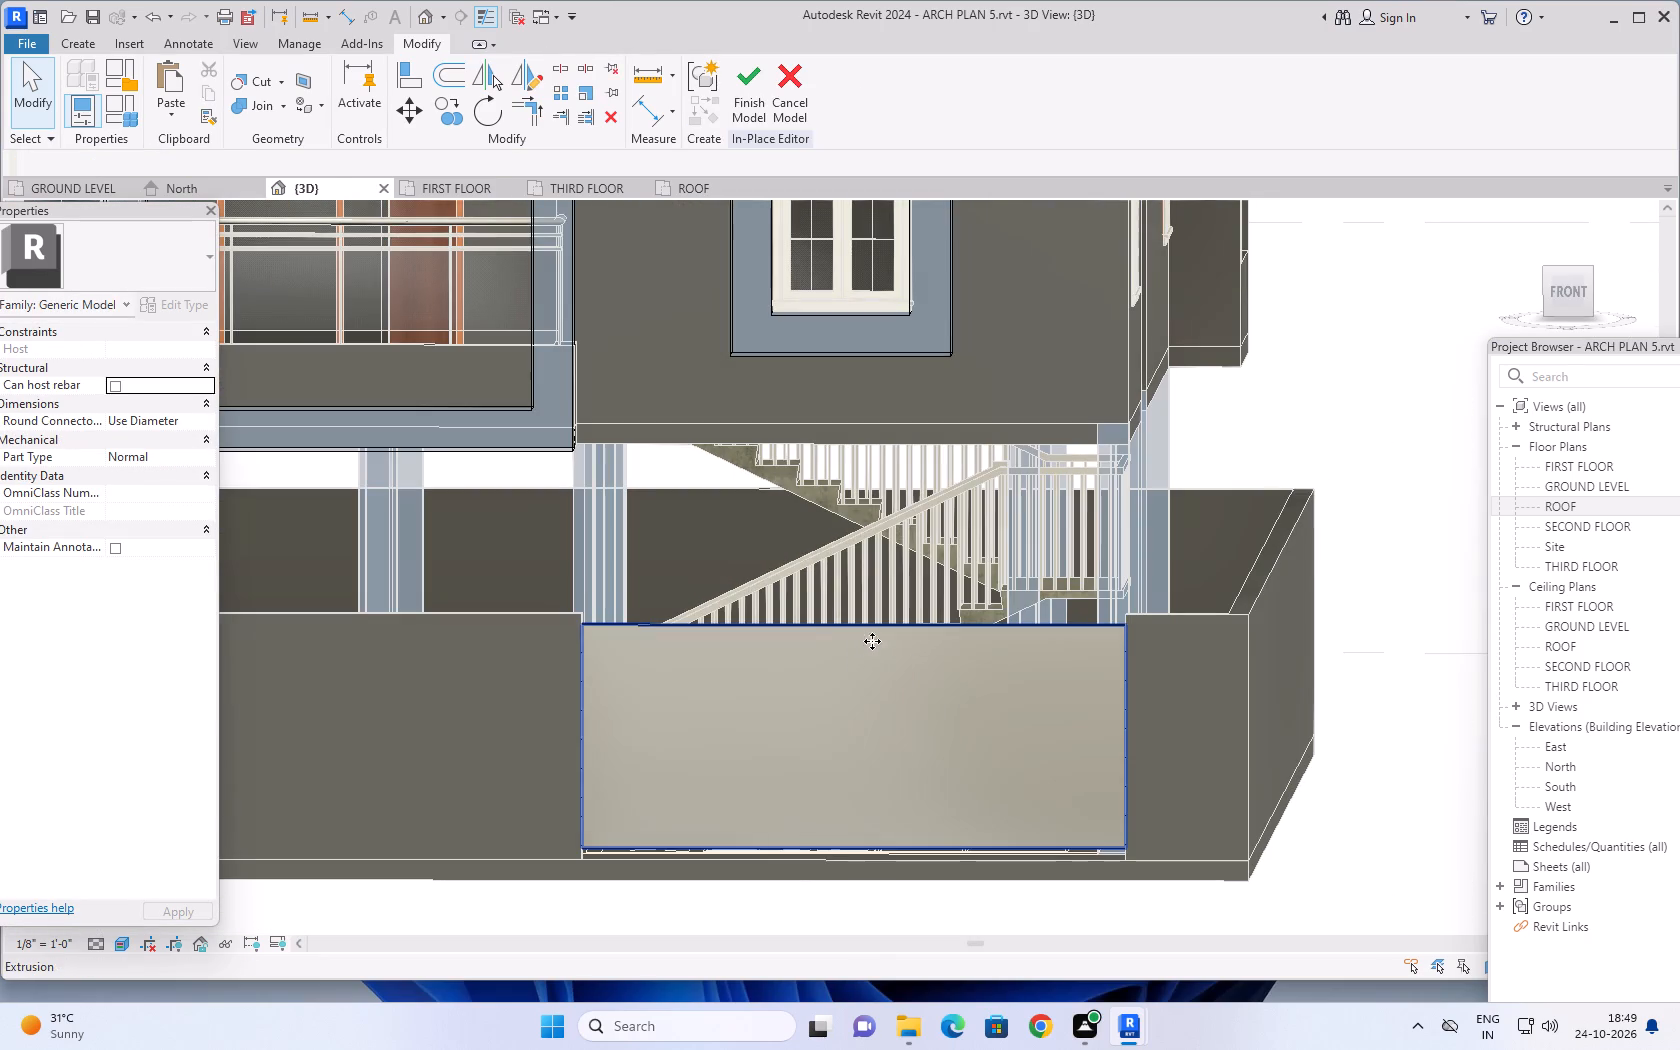
{"action": "left_click_drag", "start_coordinate": [854, 620], "coordinate": [854, 623]}
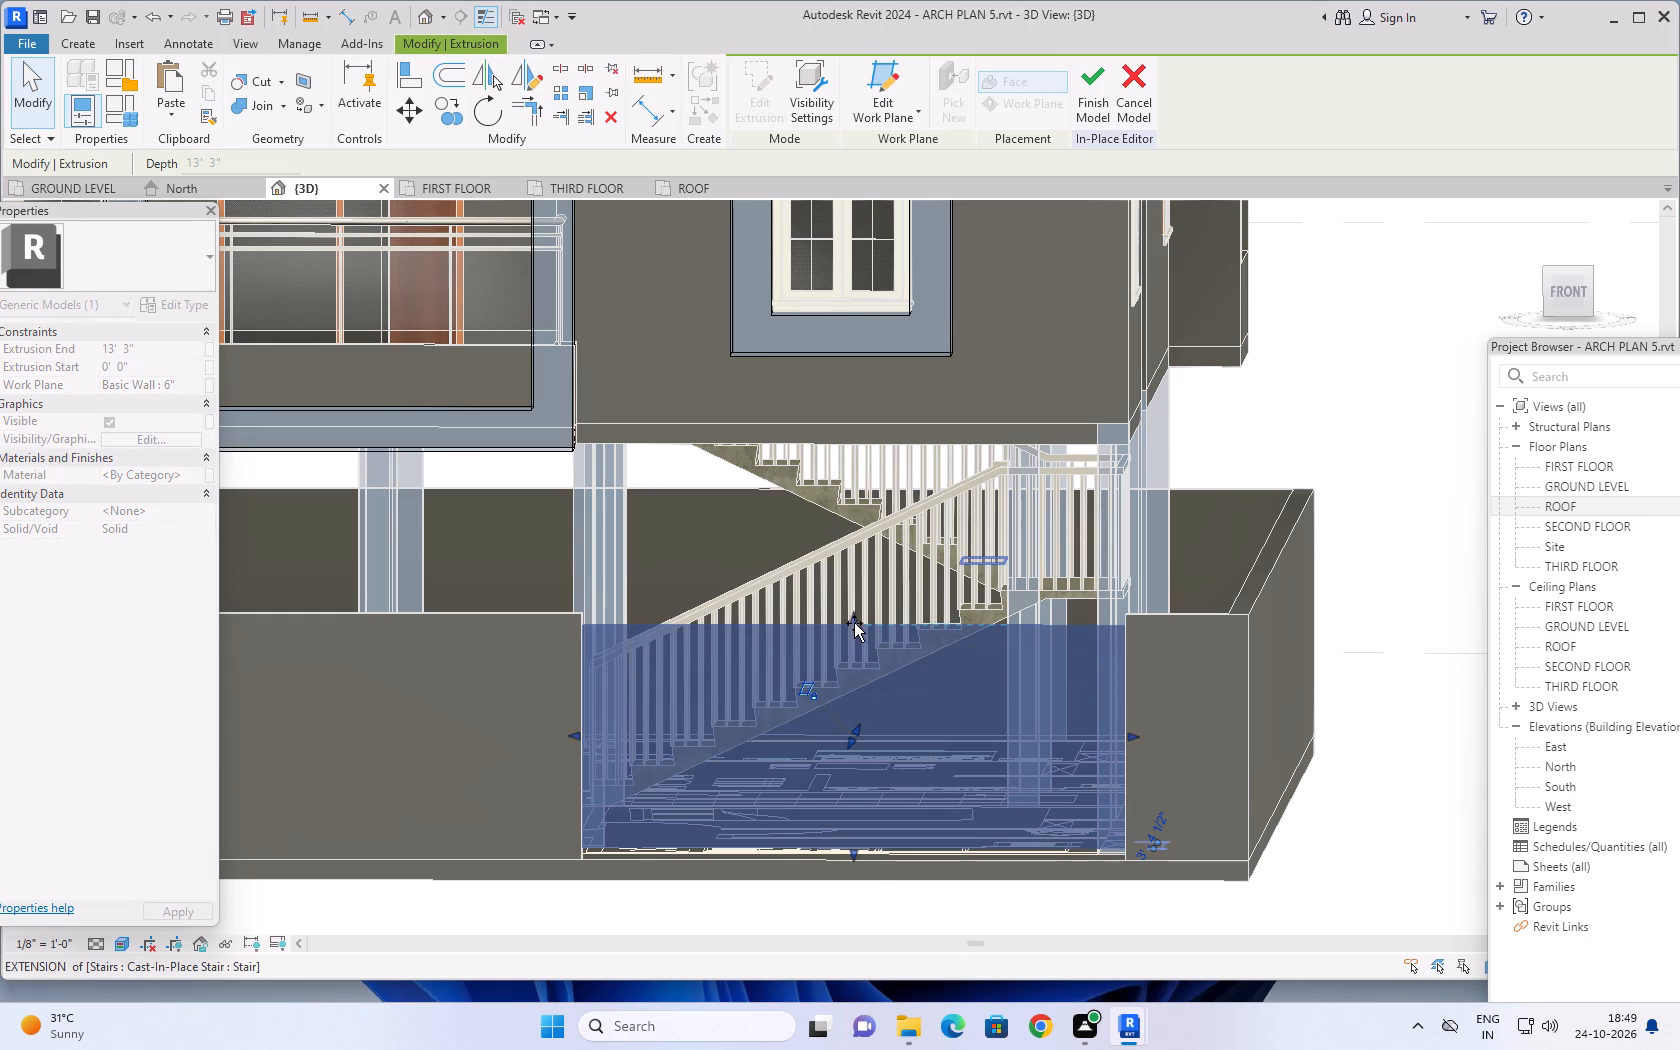
{"action": "left_click_drag", "start_coordinate": [854, 623], "coordinate": [854, 633]}
{"action": "scroll", "coordinate": [836, 675], "scroll_direction": "down", "scroll_amount": 3}
{"action": "middle_click_drag", "start_coordinate": [848, 705], "coordinate": [974, 692]}
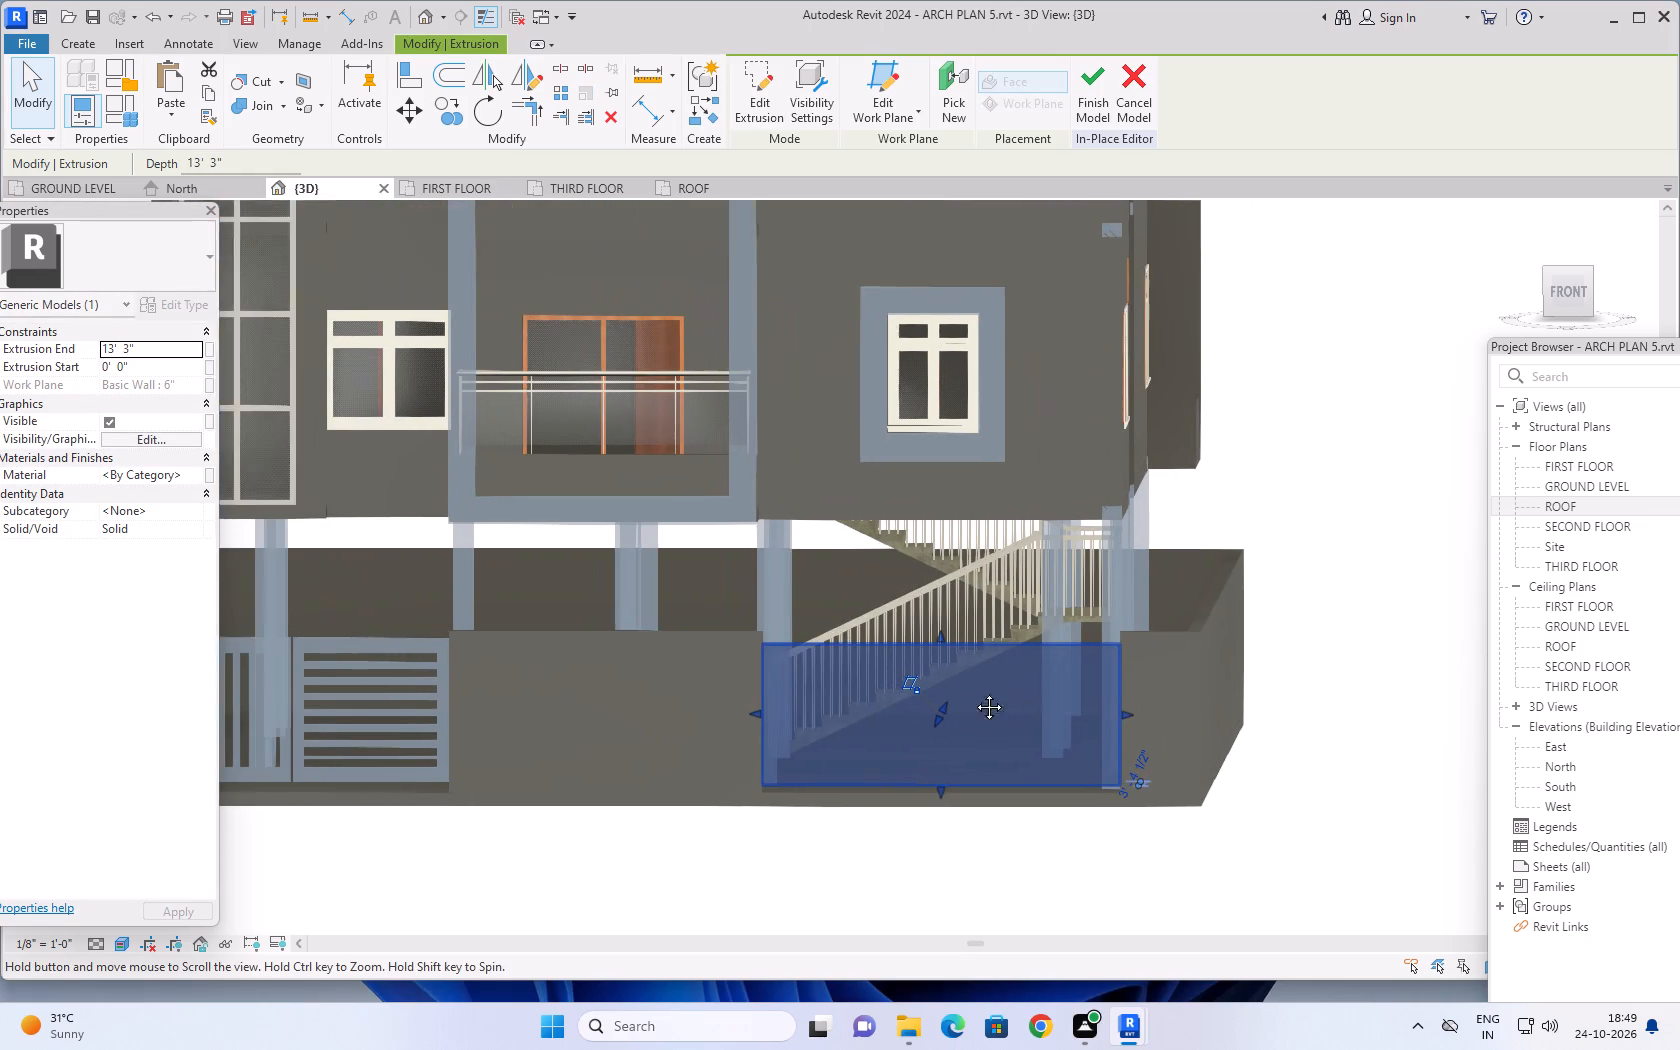
{"action": "middle_click_drag", "start_coordinate": [974, 692], "coordinate": [1034, 676]}
{"action": "scroll", "coordinate": [1073, 625], "scroll_direction": "up", "scroll_amount": 2}
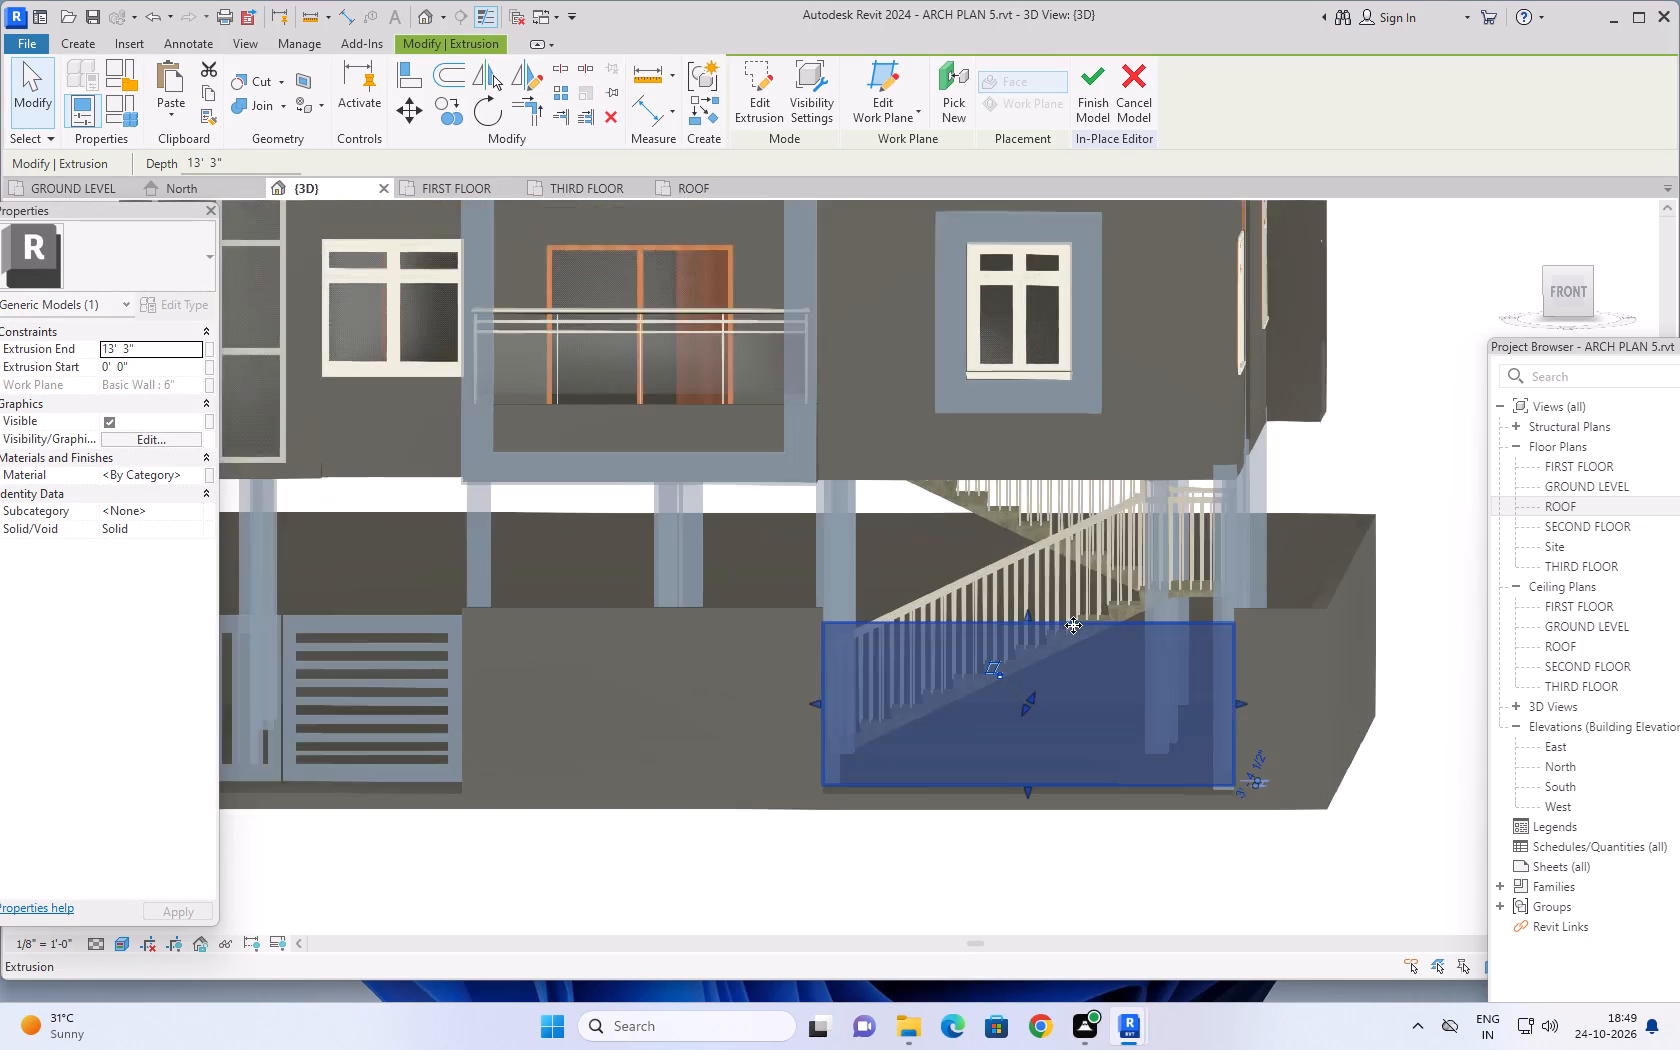
{"action": "scroll", "coordinate": [1073, 625], "scroll_direction": "up", "scroll_amount": 5}
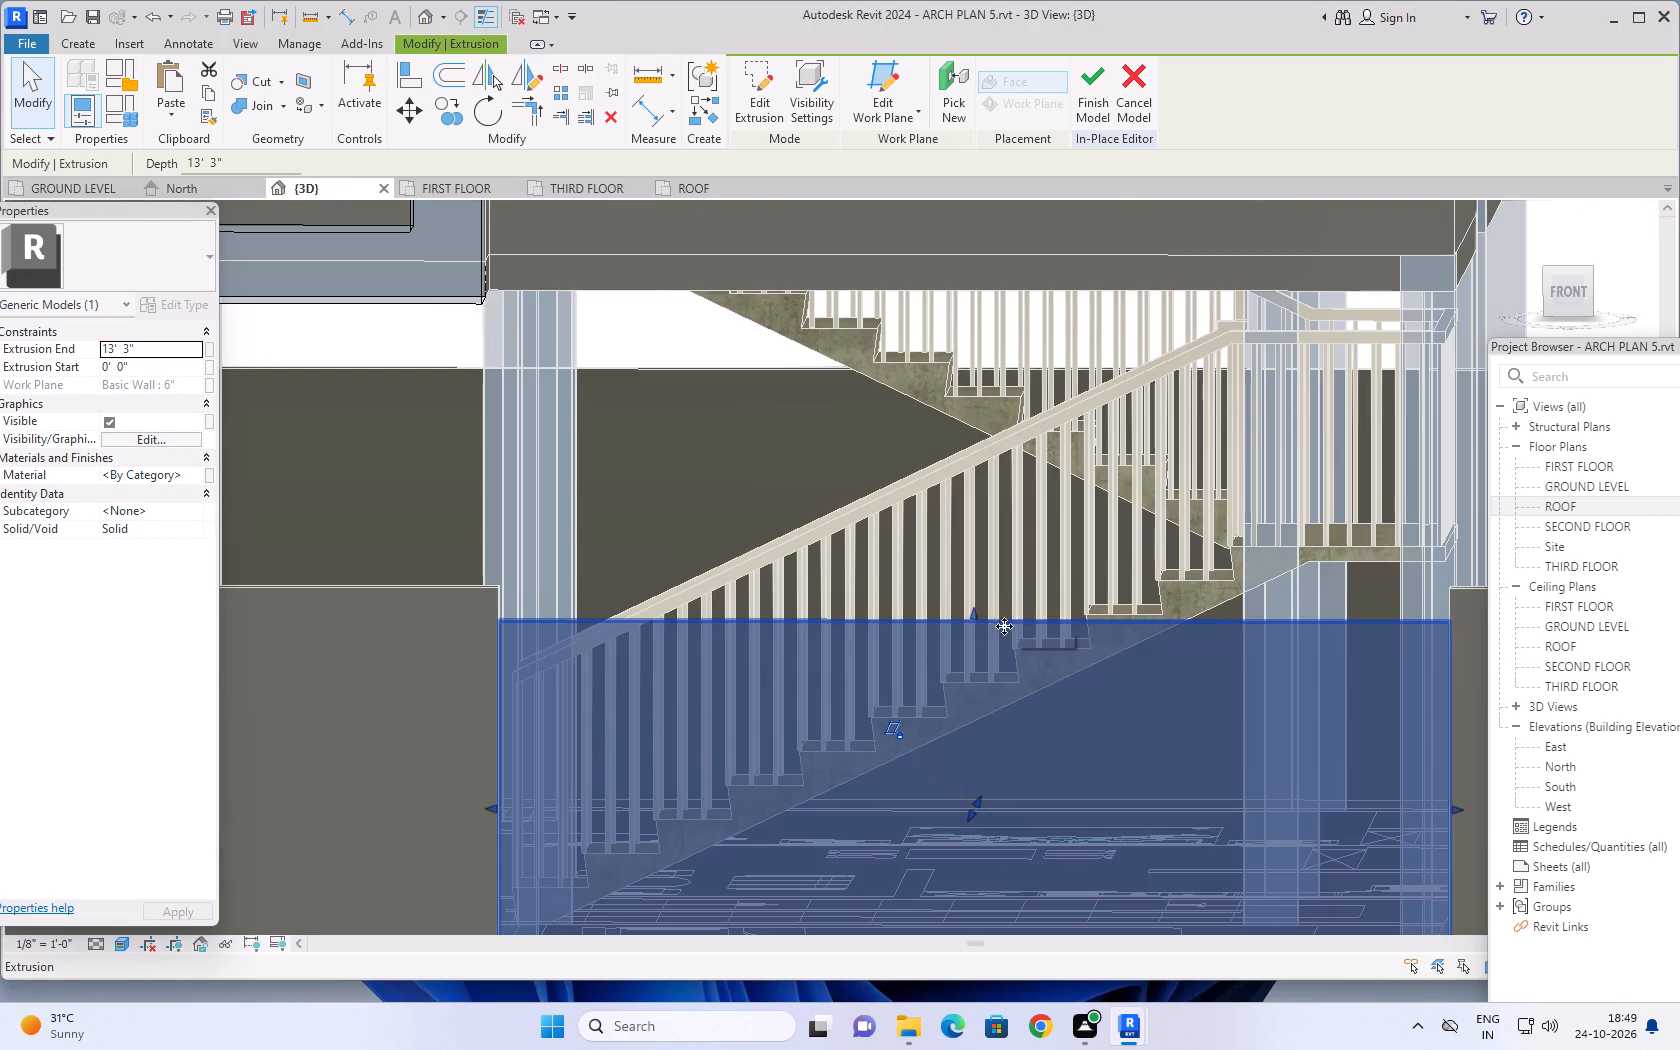
{"action": "left_click", "coordinate": [975, 612]}
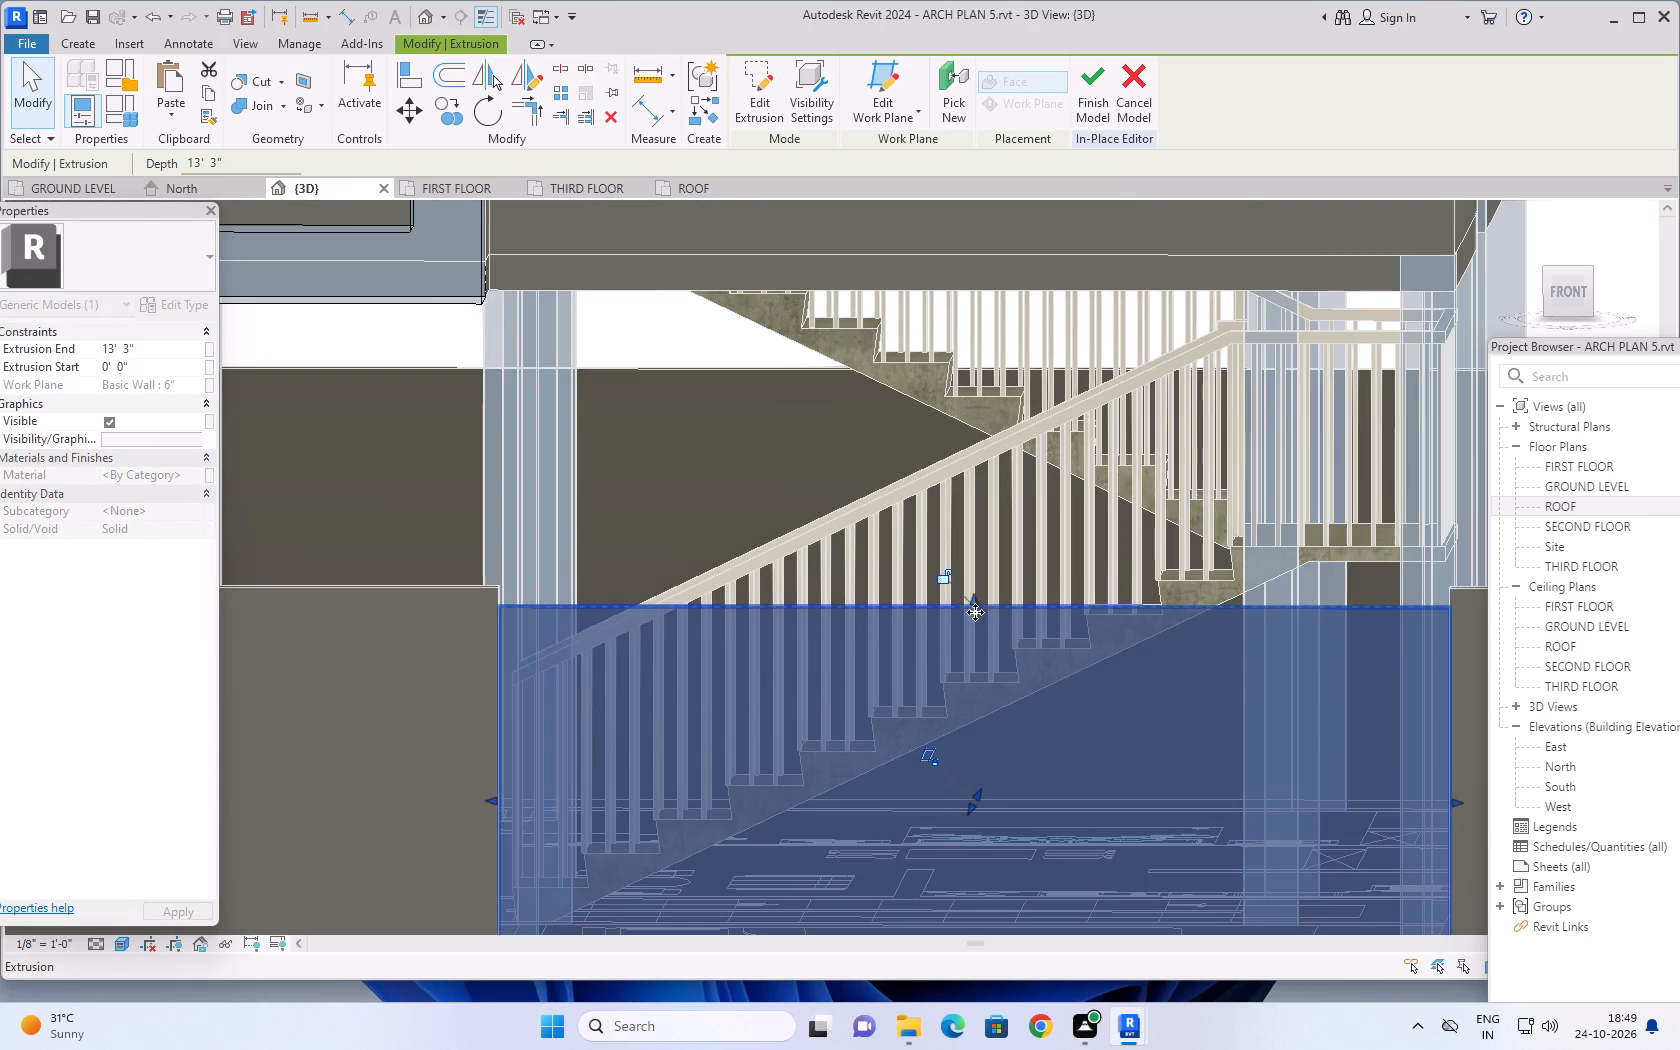
Start a void extrusion with its work plane on the front face of the second gate panel.
{"action": "scroll", "coordinate": [890, 664], "scroll_direction": "down", "scroll_amount": 8}
{"action": "scroll", "coordinate": [888, 771], "scroll_direction": "down", "scroll_amount": 1}
{"action": "middle_click_drag", "start_coordinate": [895, 838], "coordinate": [911, 841]}
{"action": "left_click", "coordinate": [95, 42]}
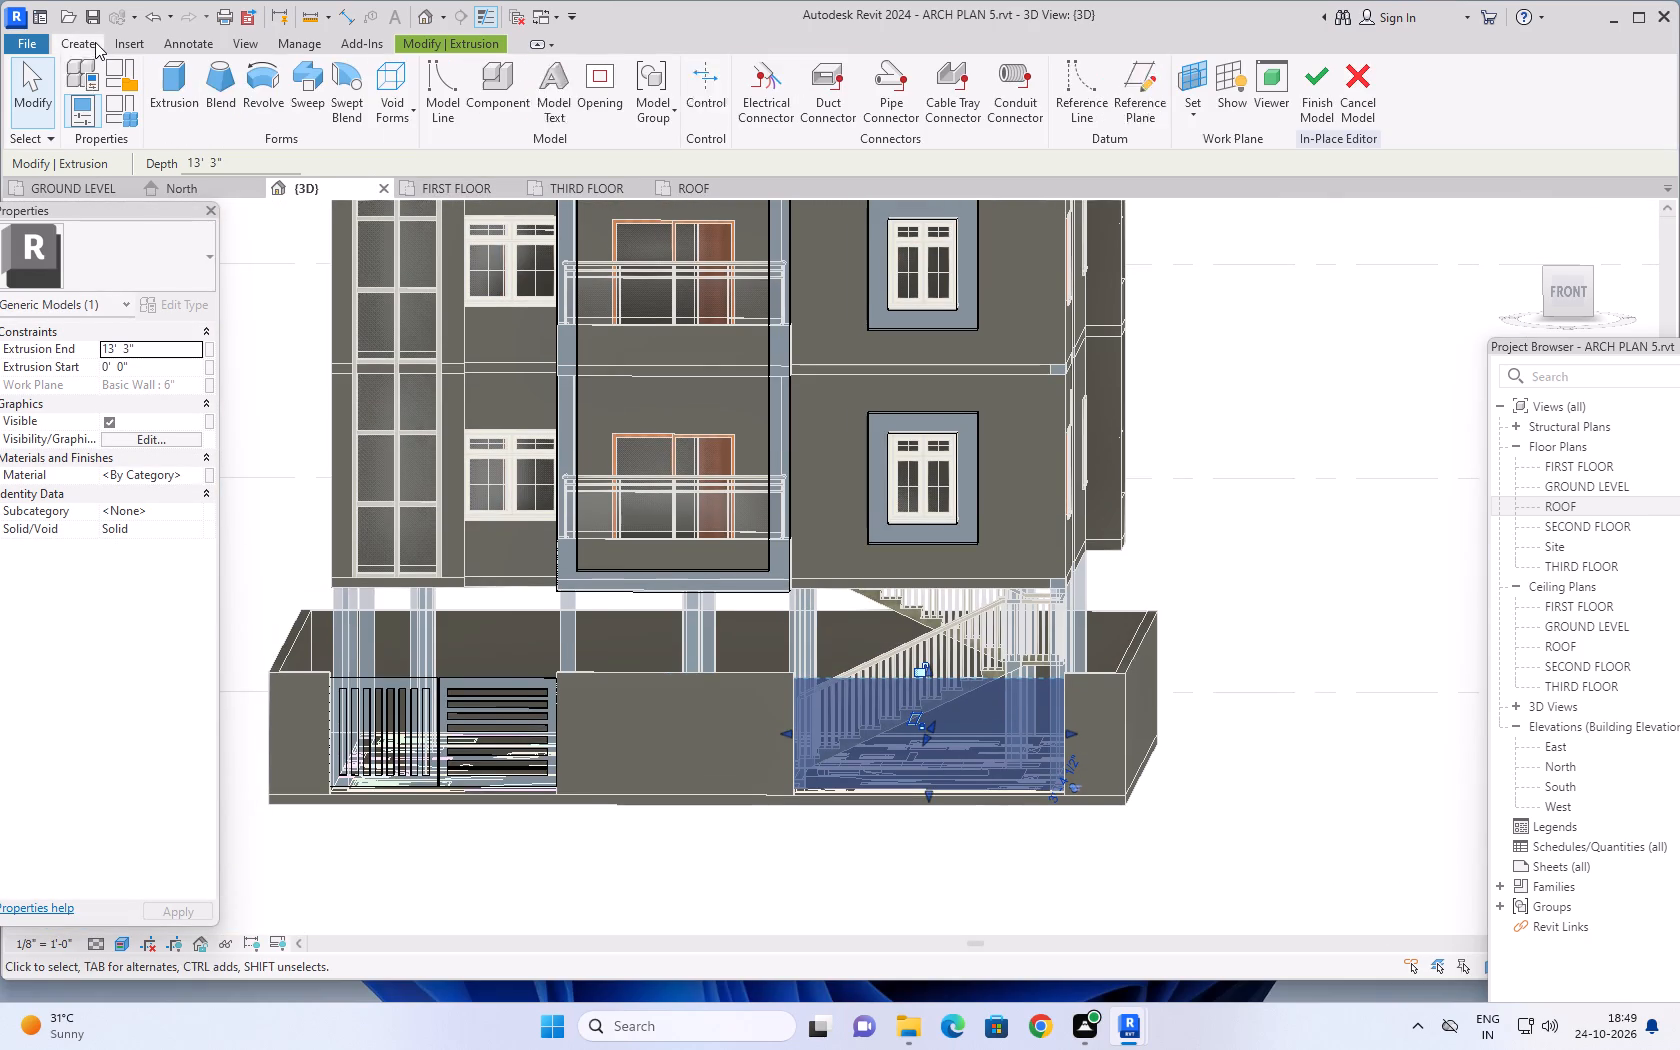
{"action": "left_click", "coordinate": [414, 107]}
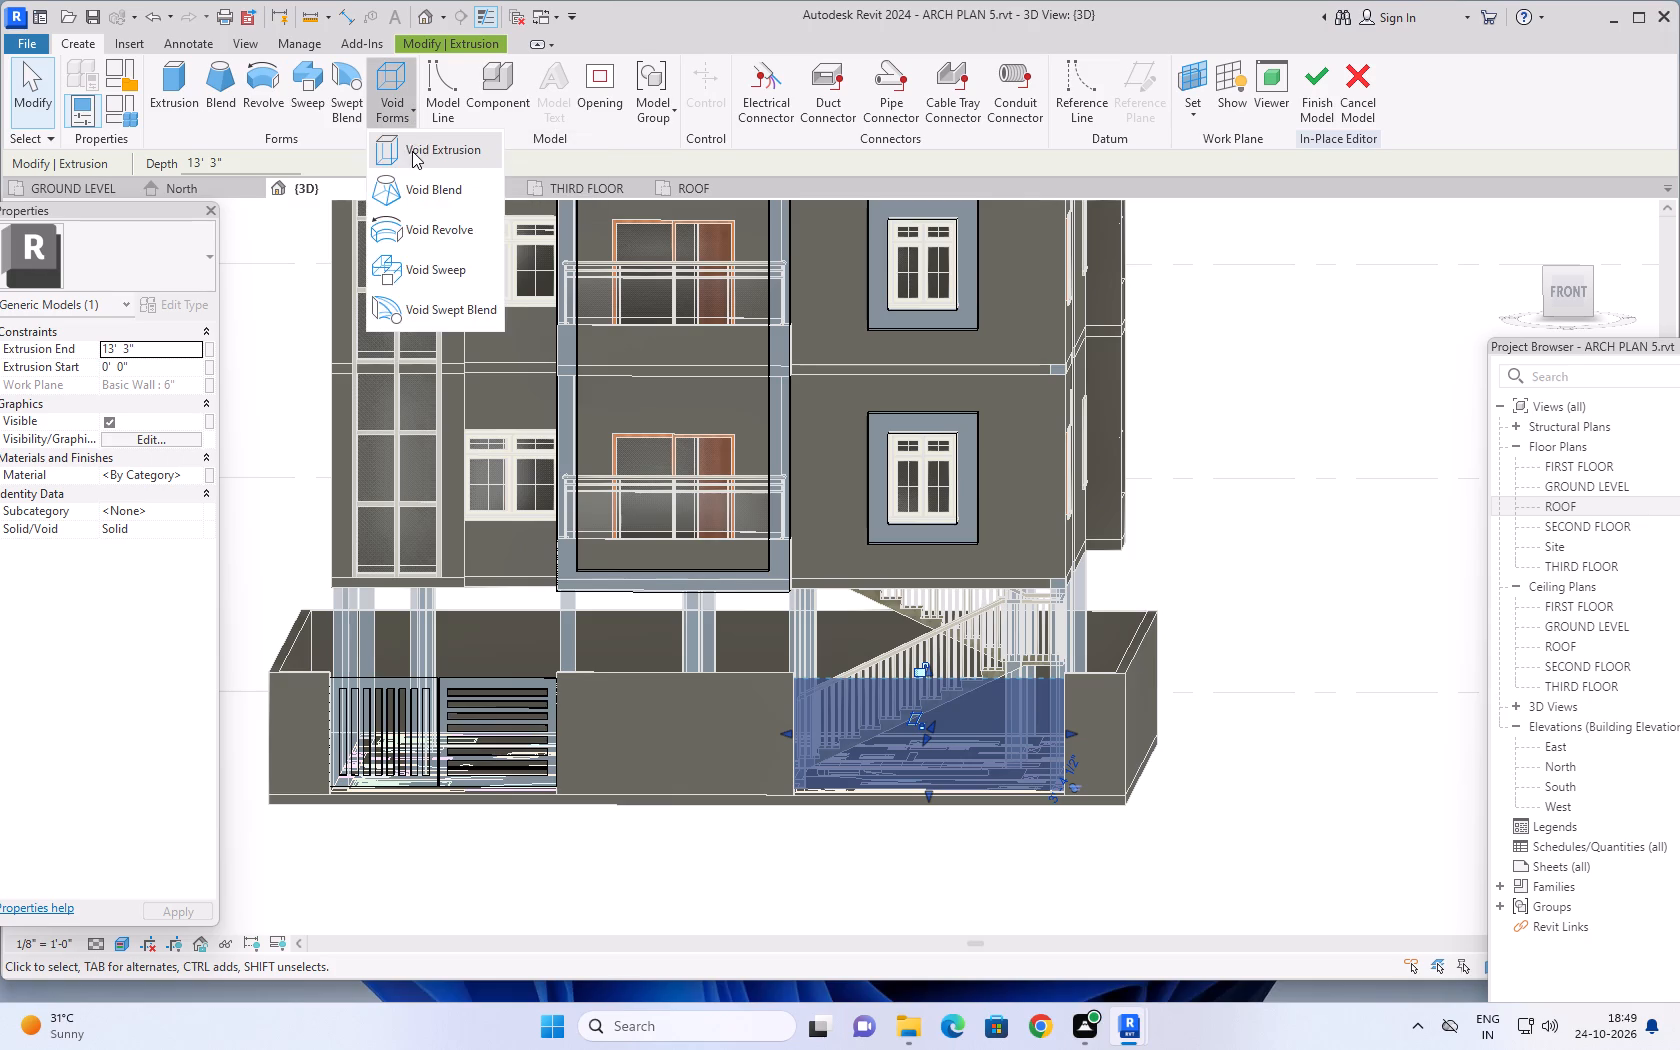
{"action": "left_click", "coordinate": [412, 151]}
{"action": "left_click", "coordinate": [936, 109]}
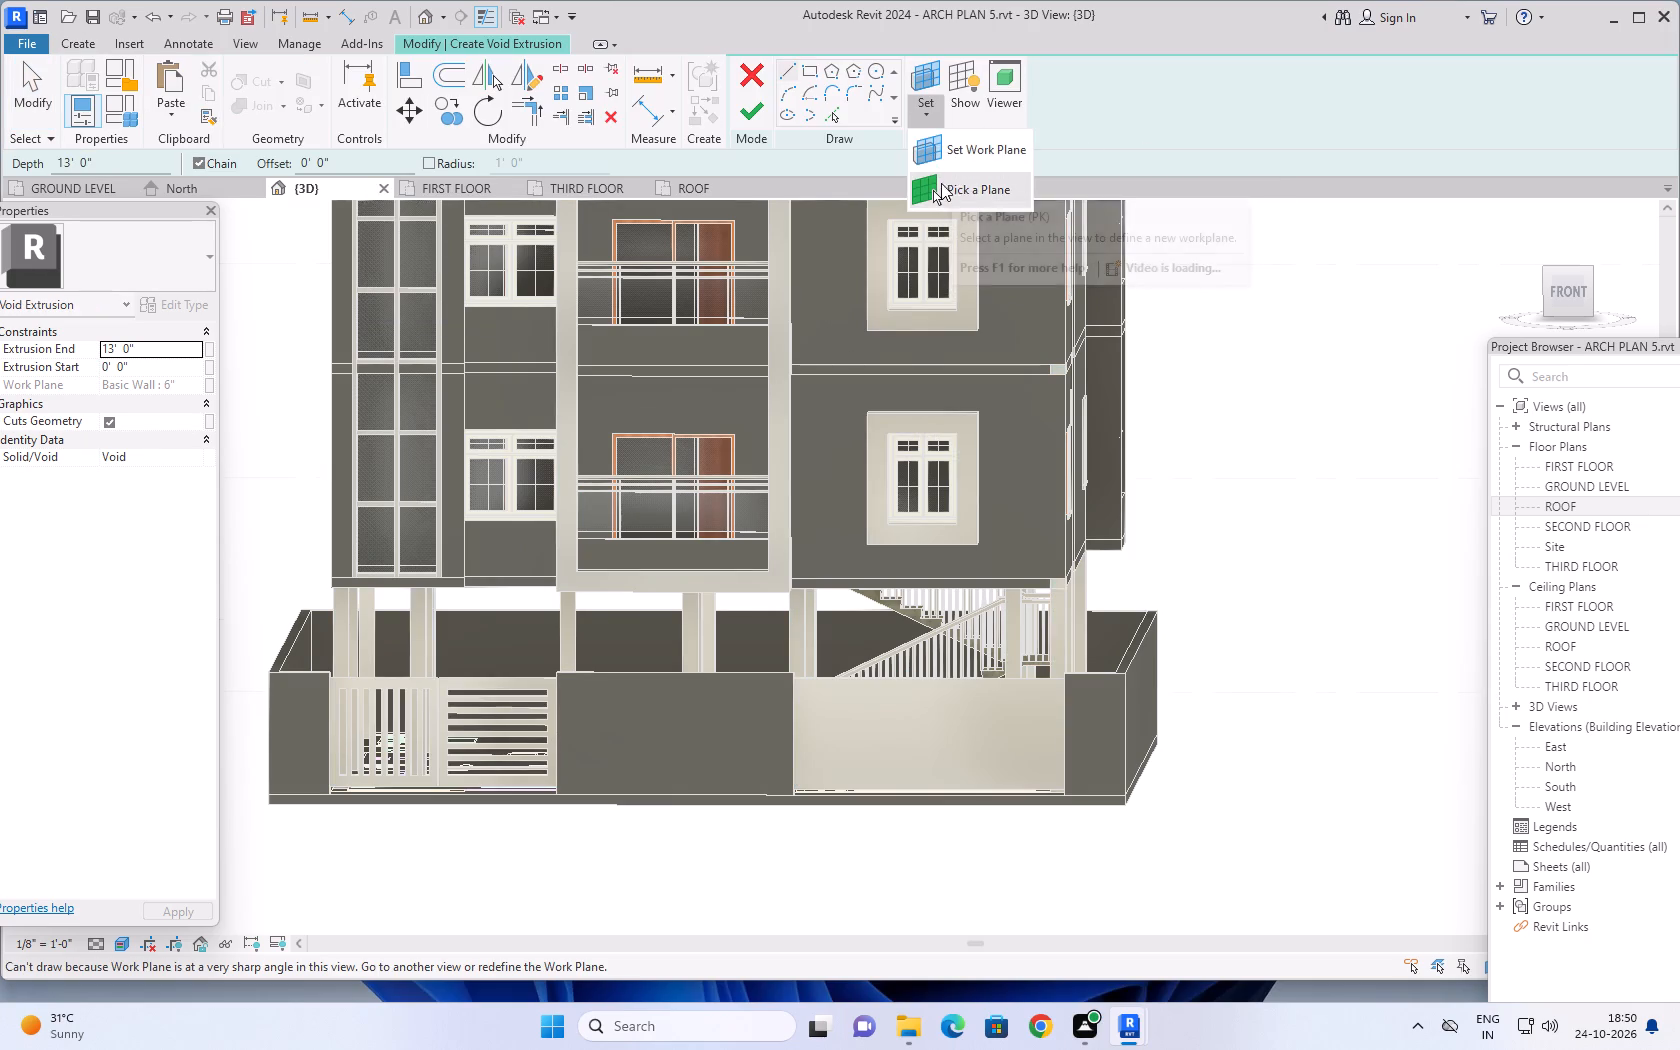
{"action": "left_click", "coordinate": [941, 186]}
{"action": "left_click", "coordinate": [917, 742]}
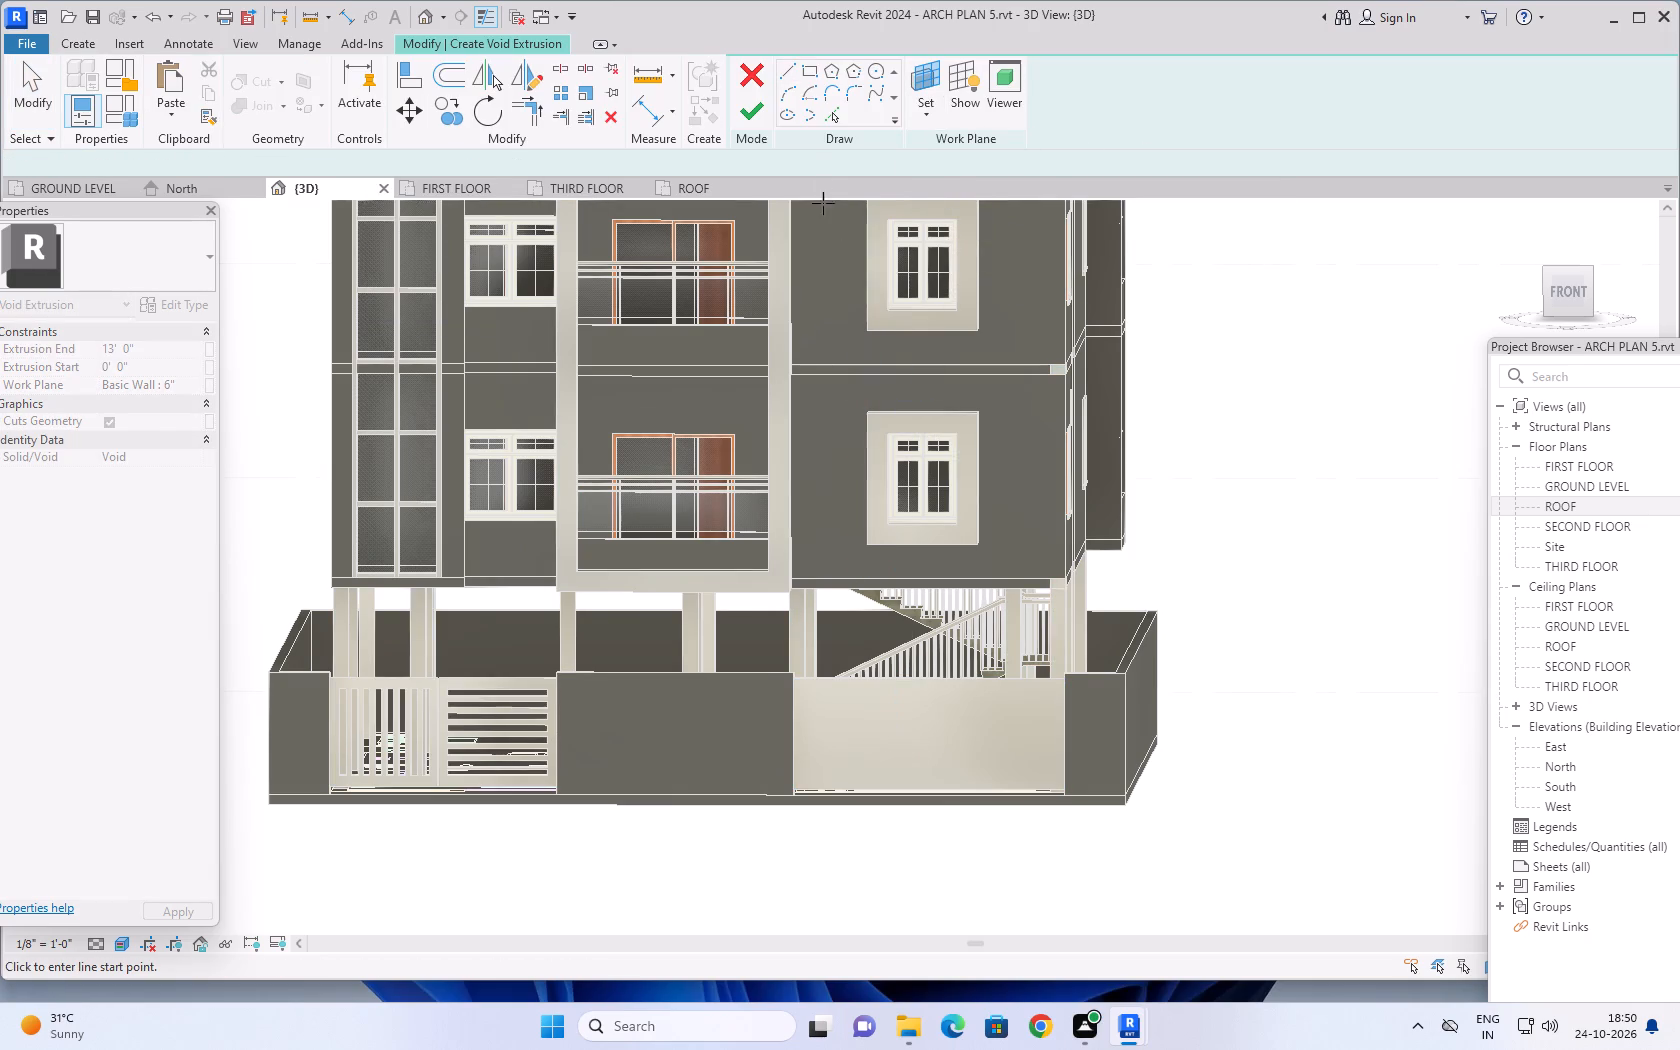
Sketch a narrow vertical slot rectangle about 4" by 4'-9" near the gate panel's end beside the middle wall section.
{"action": "left_click", "coordinate": [807, 72]}
{"action": "scroll", "coordinate": [837, 696], "scroll_direction": "up", "scroll_amount": 1}
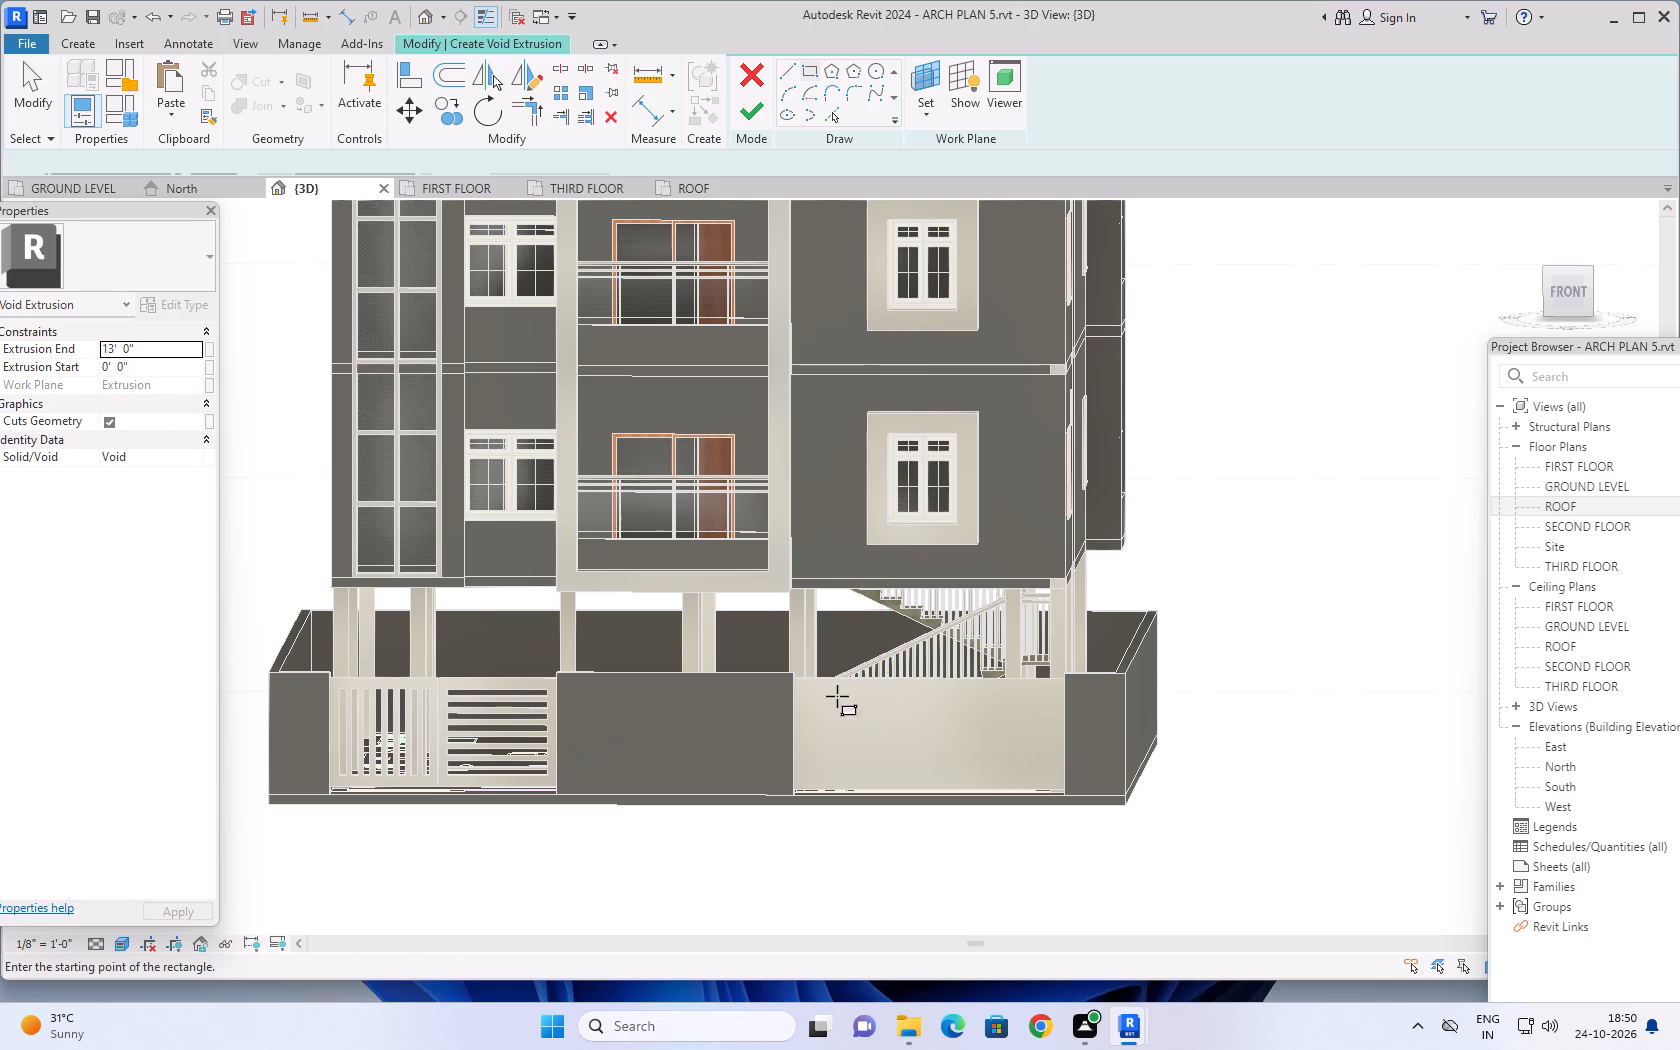
{"action": "scroll", "coordinate": [837, 696], "scroll_direction": "up", "scroll_amount": 3}
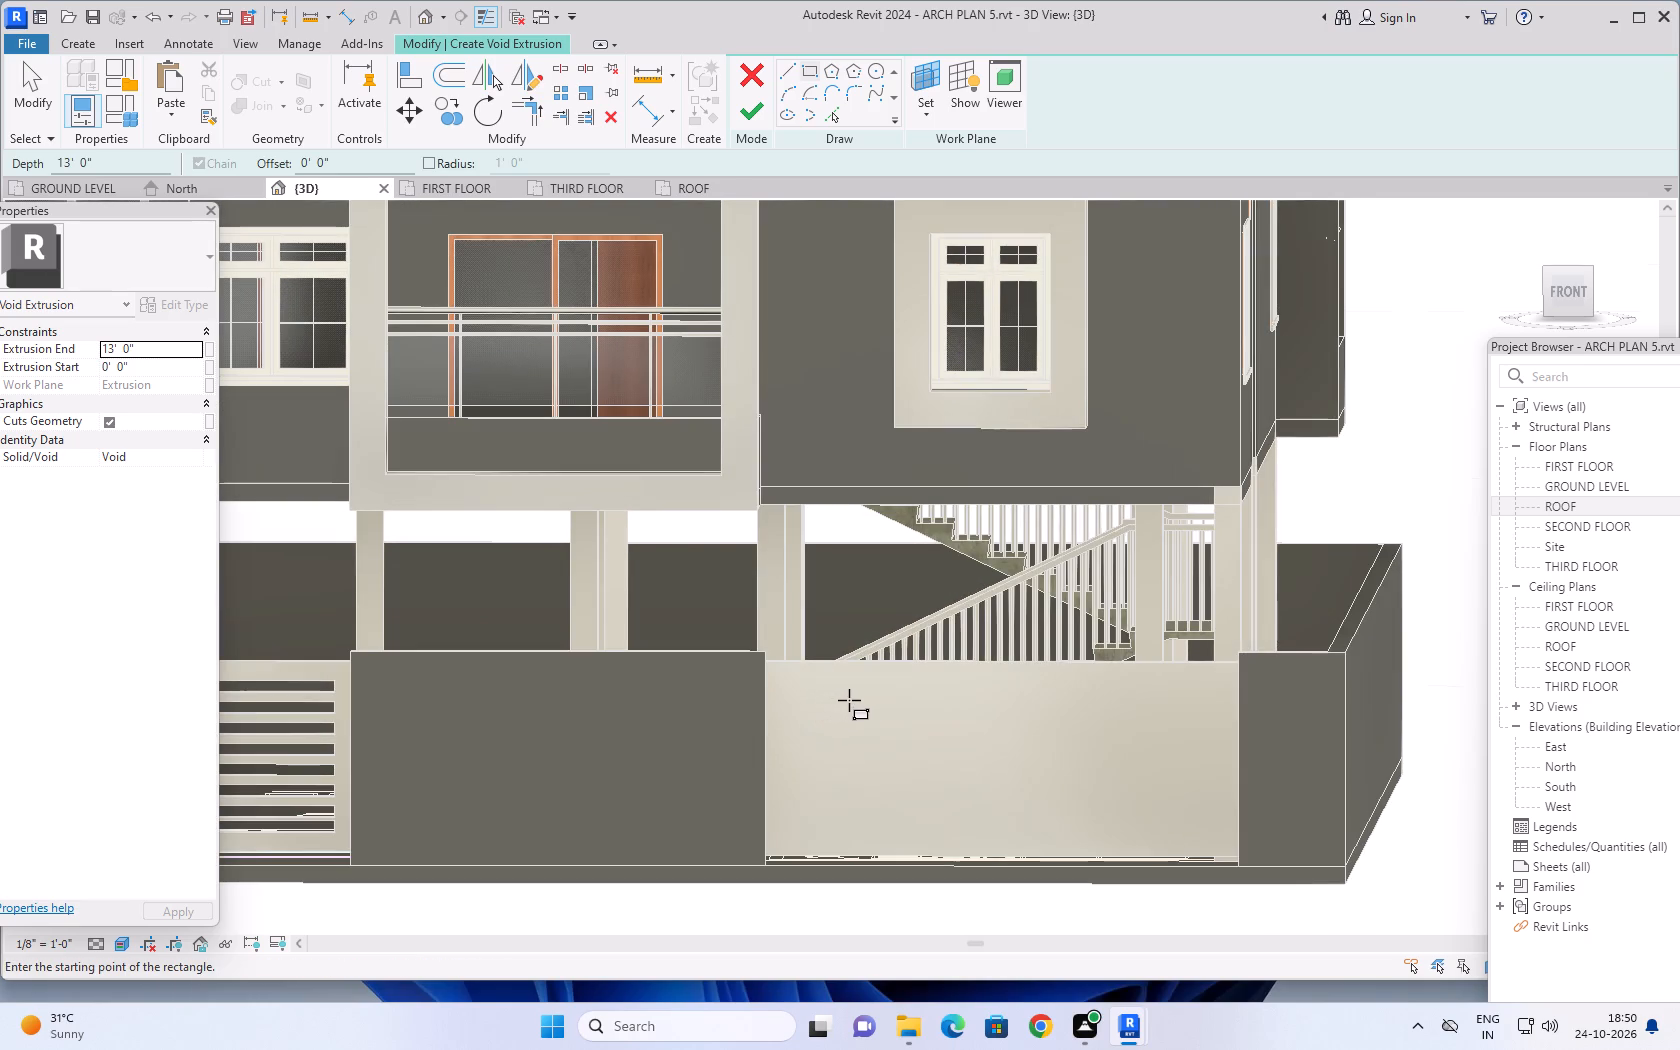
{"action": "middle_click_drag", "start_coordinate": [849, 700], "coordinate": [893, 617]}
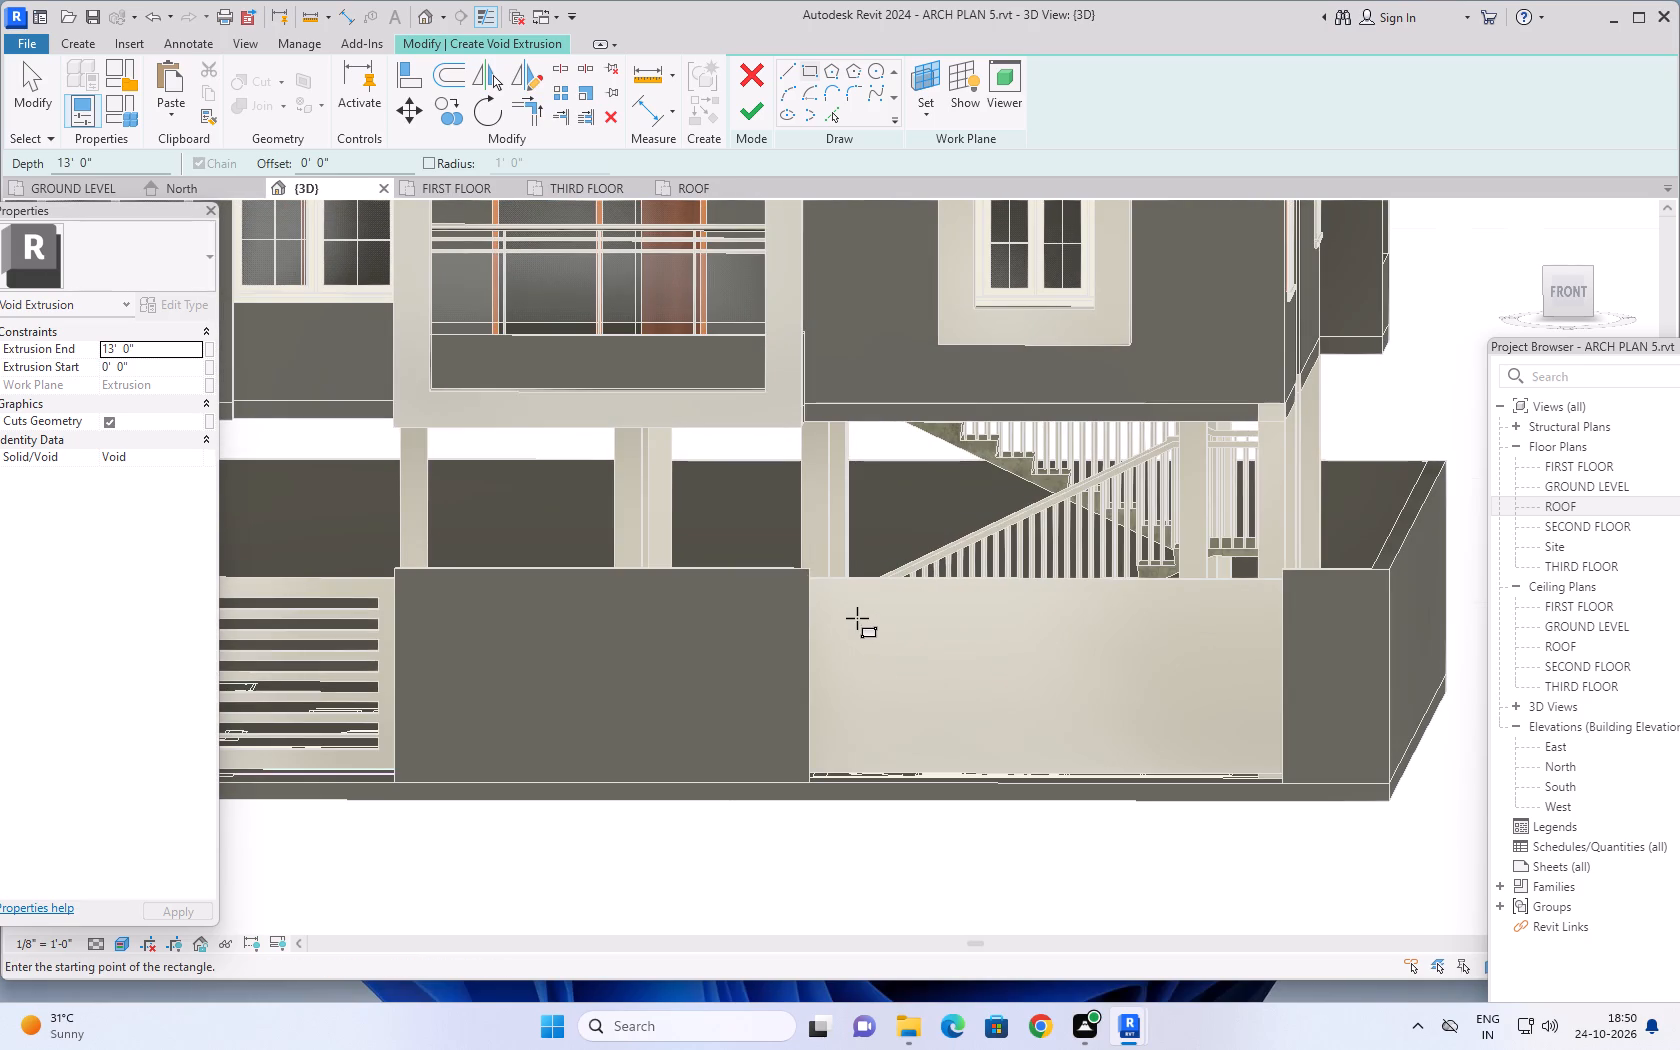
{"action": "scroll", "coordinate": [854, 615], "scroll_direction": "up", "scroll_amount": 5}
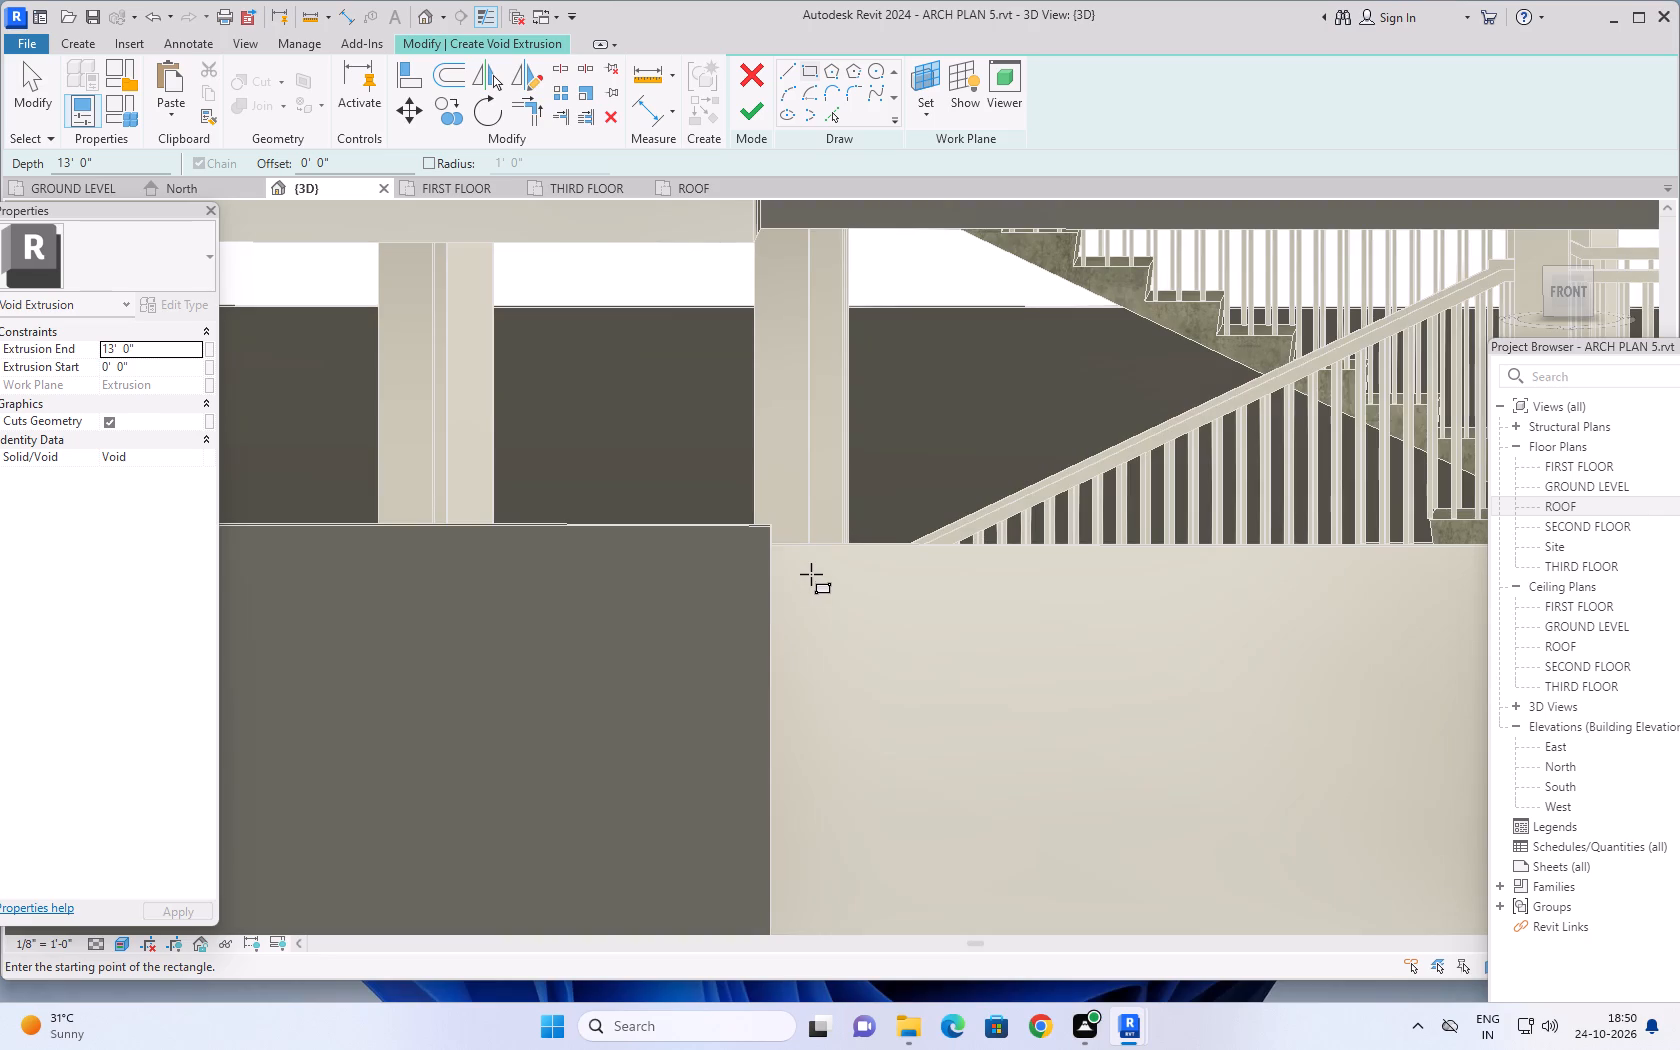
{"action": "left_click", "coordinate": [819, 573]}
{"action": "scroll", "coordinate": [842, 756], "scroll_direction": "down", "scroll_amount": 2}
{"action": "middle_click_drag", "start_coordinate": [860, 787], "coordinate": [897, 777], "text": "shift"}
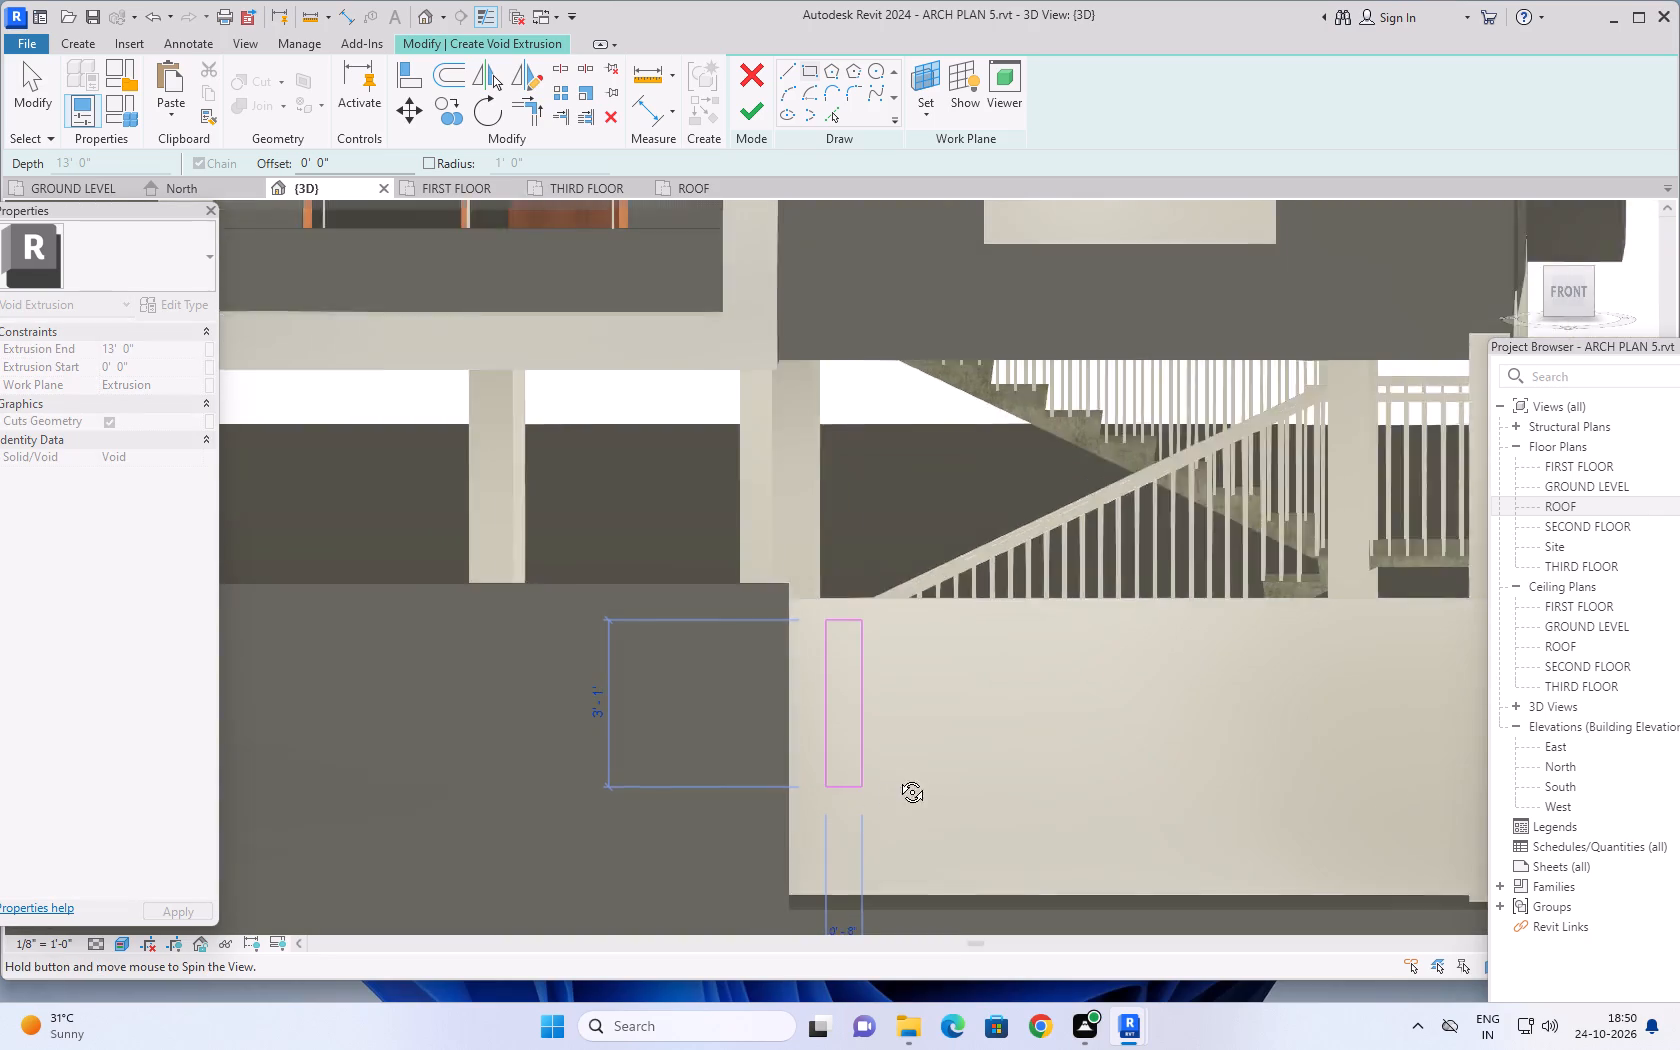
{"action": "middle_click_drag", "start_coordinate": [897, 777], "coordinate": [875, 769], "text": "shift"}
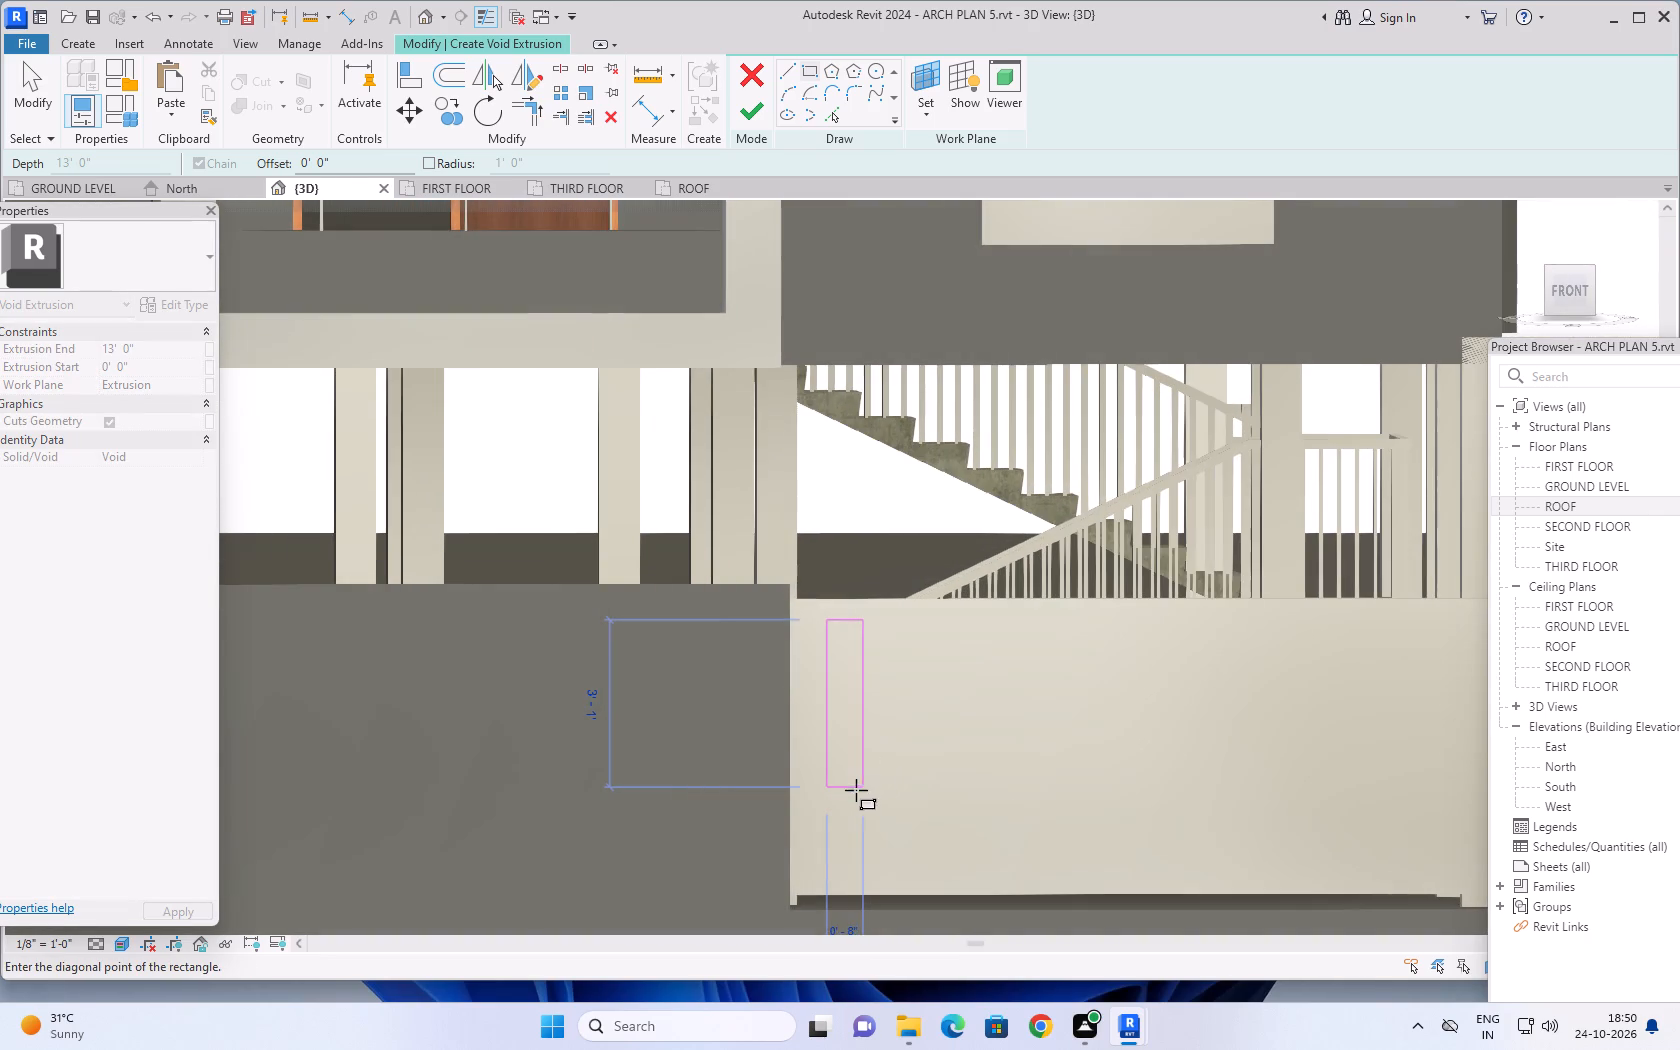
{"action": "scroll", "coordinate": [839, 830], "scroll_direction": "up", "scroll_amount": 2}
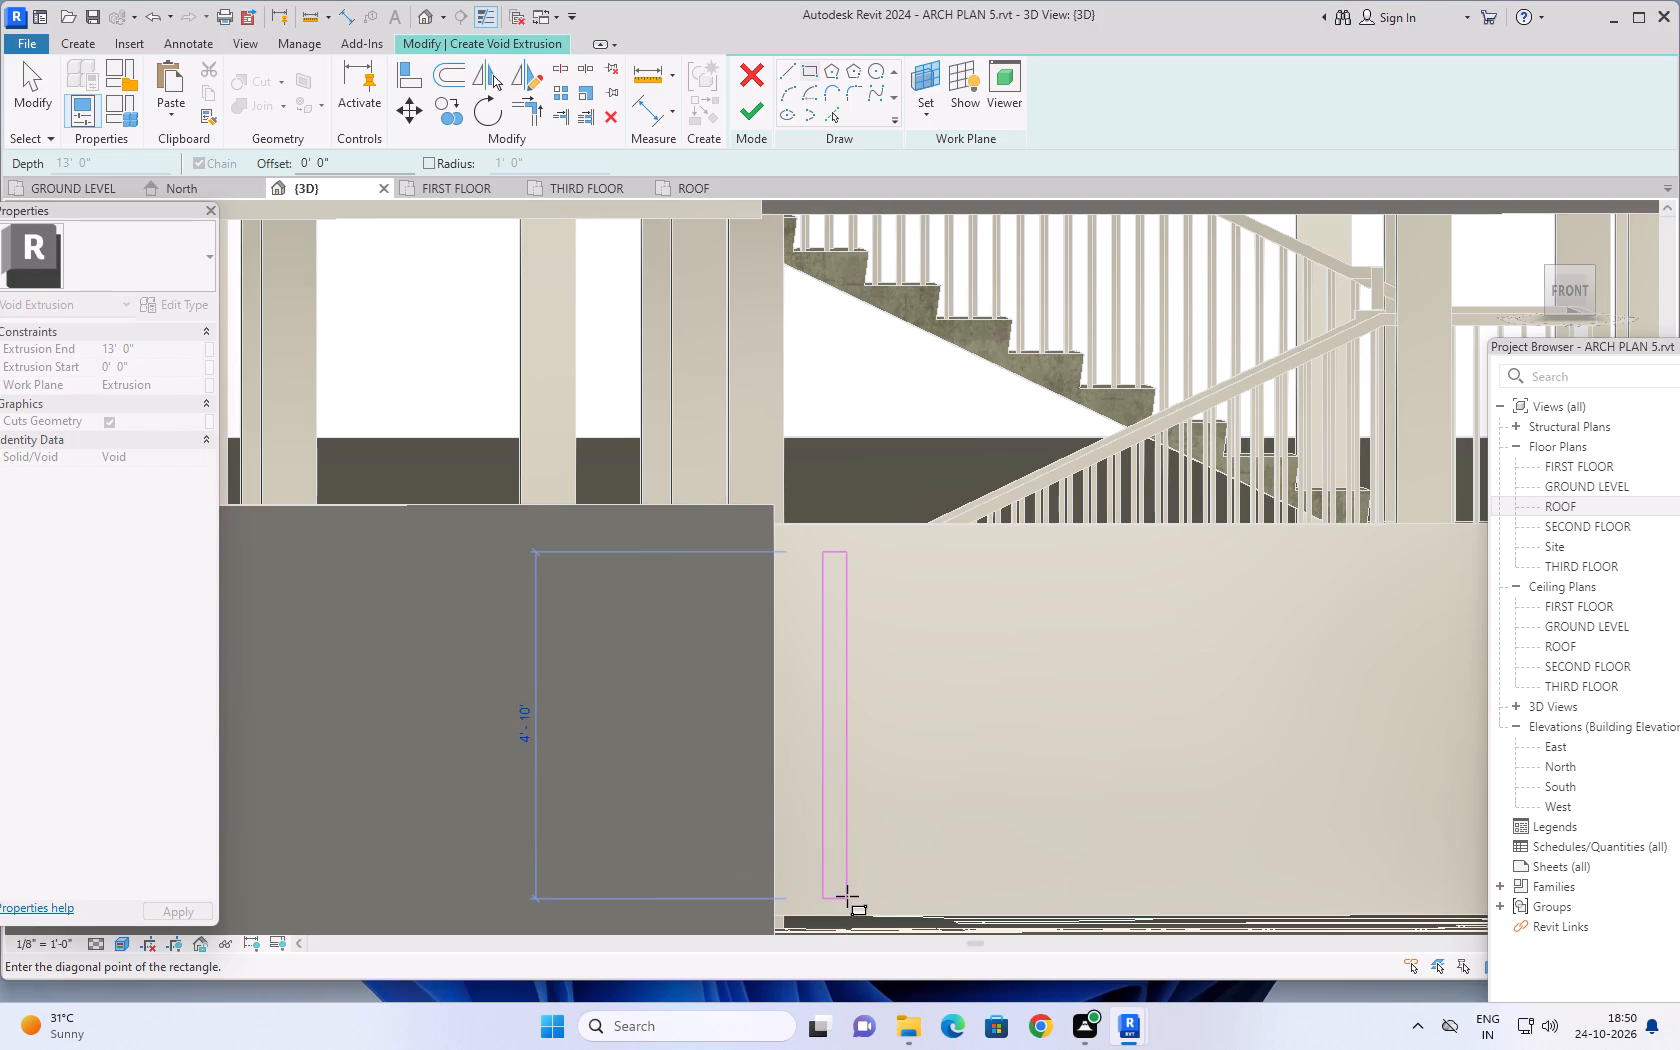
{"action": "left_click", "coordinate": [846, 892]}
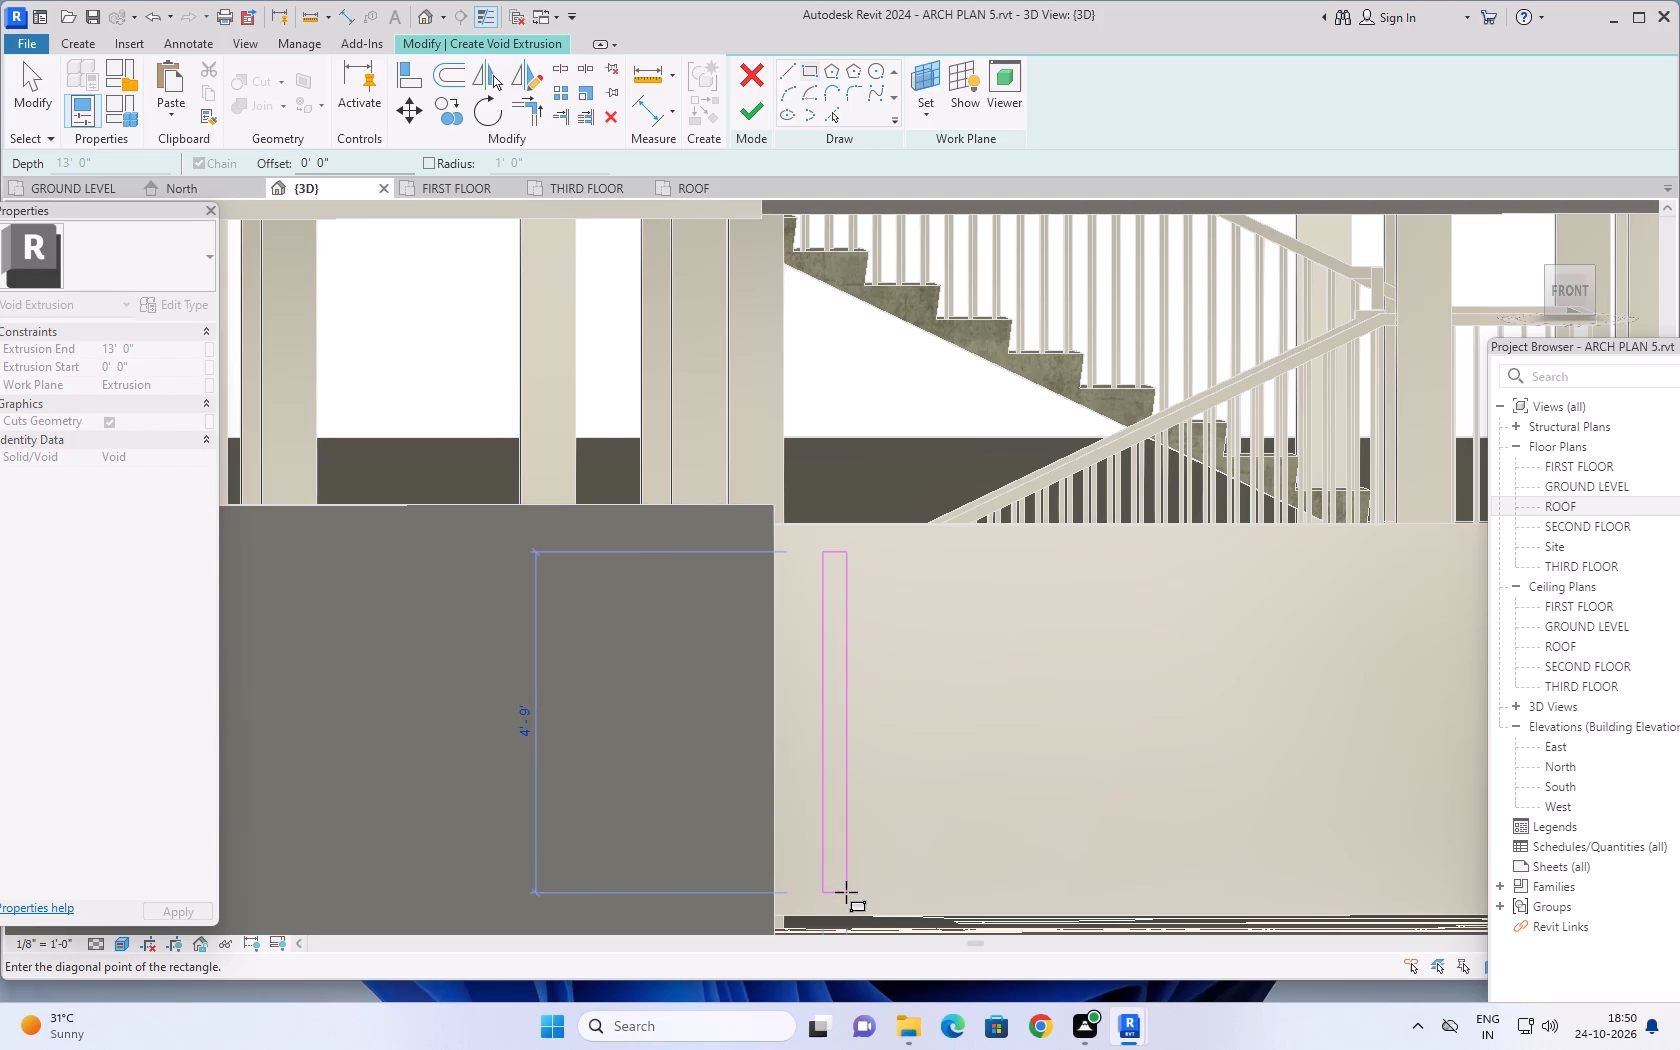
Examine the slot outline's size and position on the gate panel in relation to the slotted first gate.
{"action": "scroll", "coordinate": [943, 858], "scroll_direction": "down", "scroll_amount": 2}
{"action": "middle_click_drag", "start_coordinate": [954, 843], "coordinate": [846, 764]}
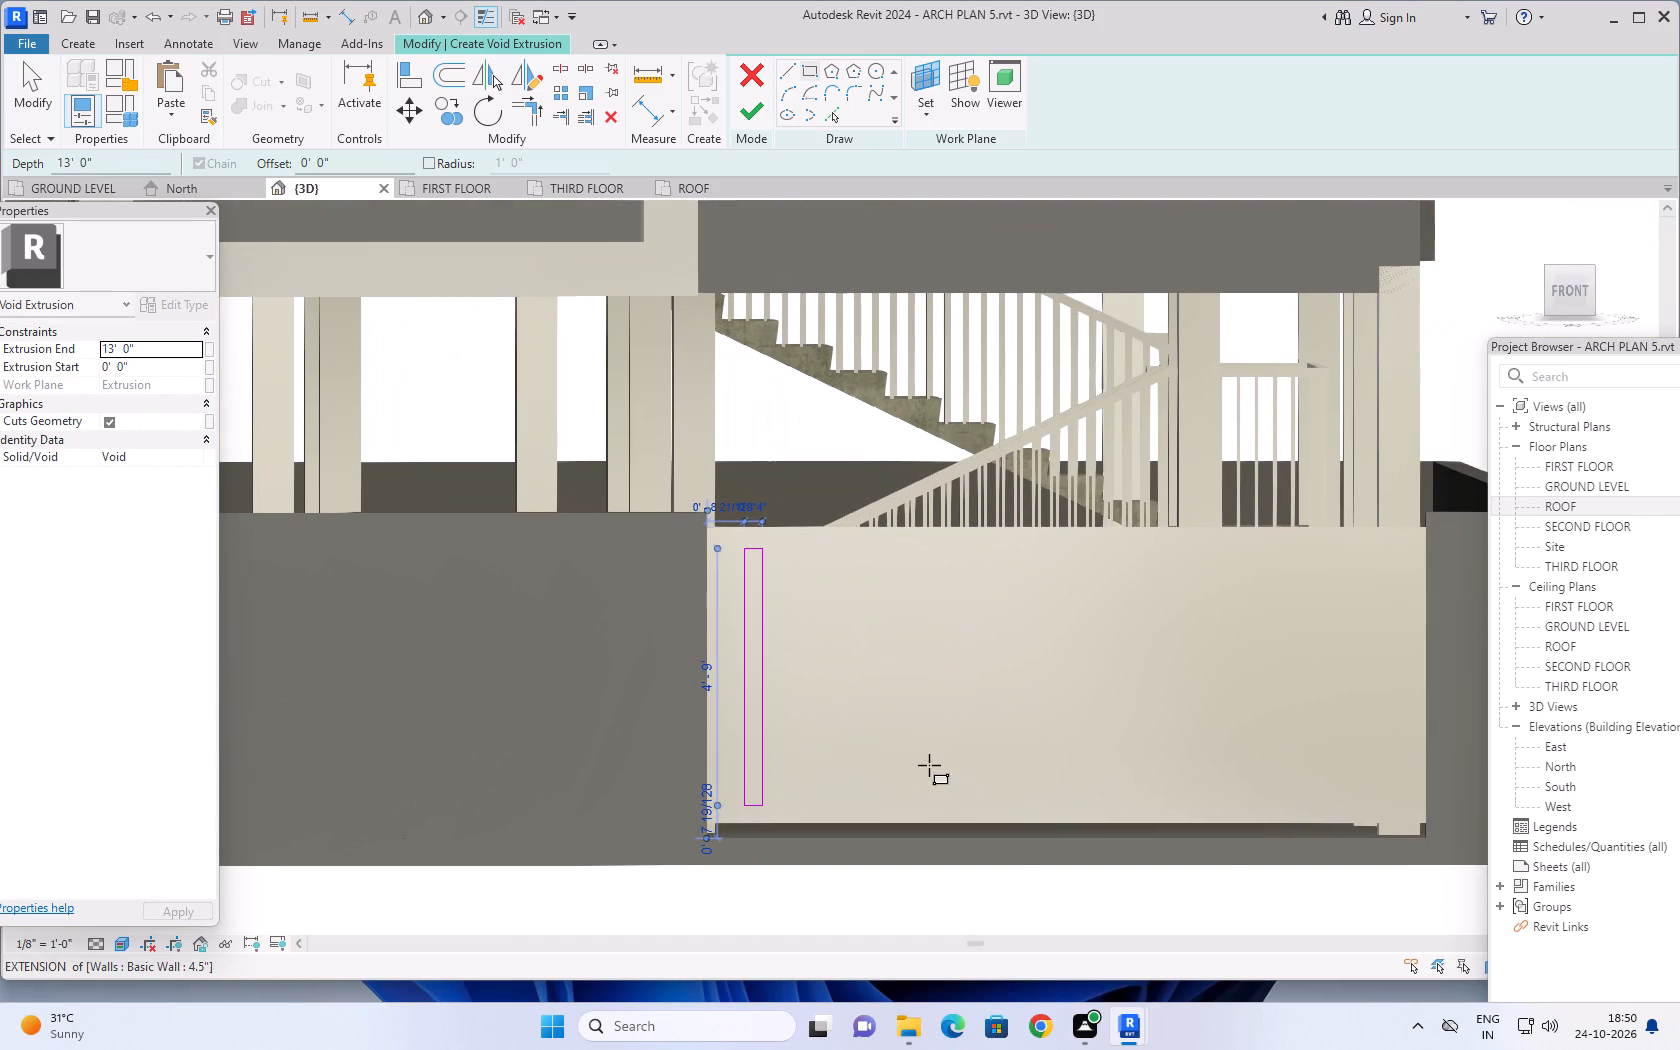
{"action": "scroll", "coordinate": [932, 765], "scroll_direction": "down", "scroll_amount": 1}
{"action": "middle_click_drag", "start_coordinate": [962, 734], "coordinate": [949, 787]}
{"action": "scroll", "coordinate": [959, 736], "scroll_direction": "down", "scroll_amount": 4}
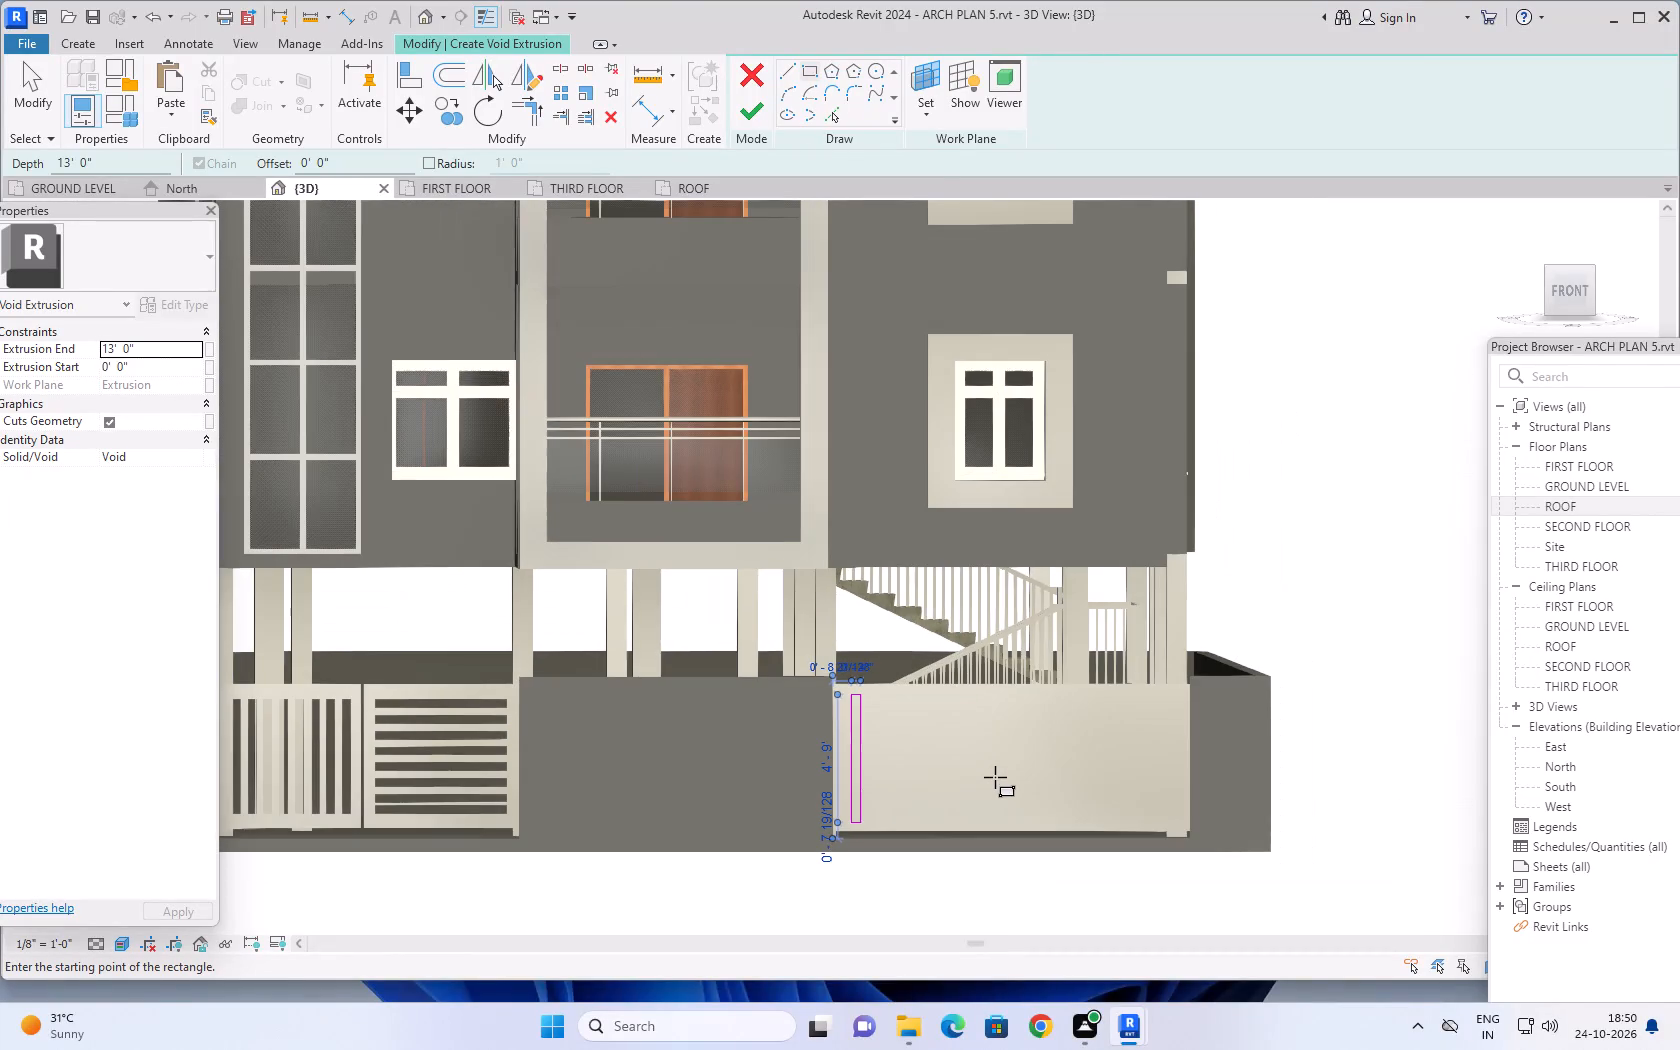
{"action": "middle_click_drag", "start_coordinate": [994, 771], "coordinate": [933, 813]}
{"action": "scroll", "coordinate": [885, 806], "scroll_direction": "up", "scroll_amount": 3}
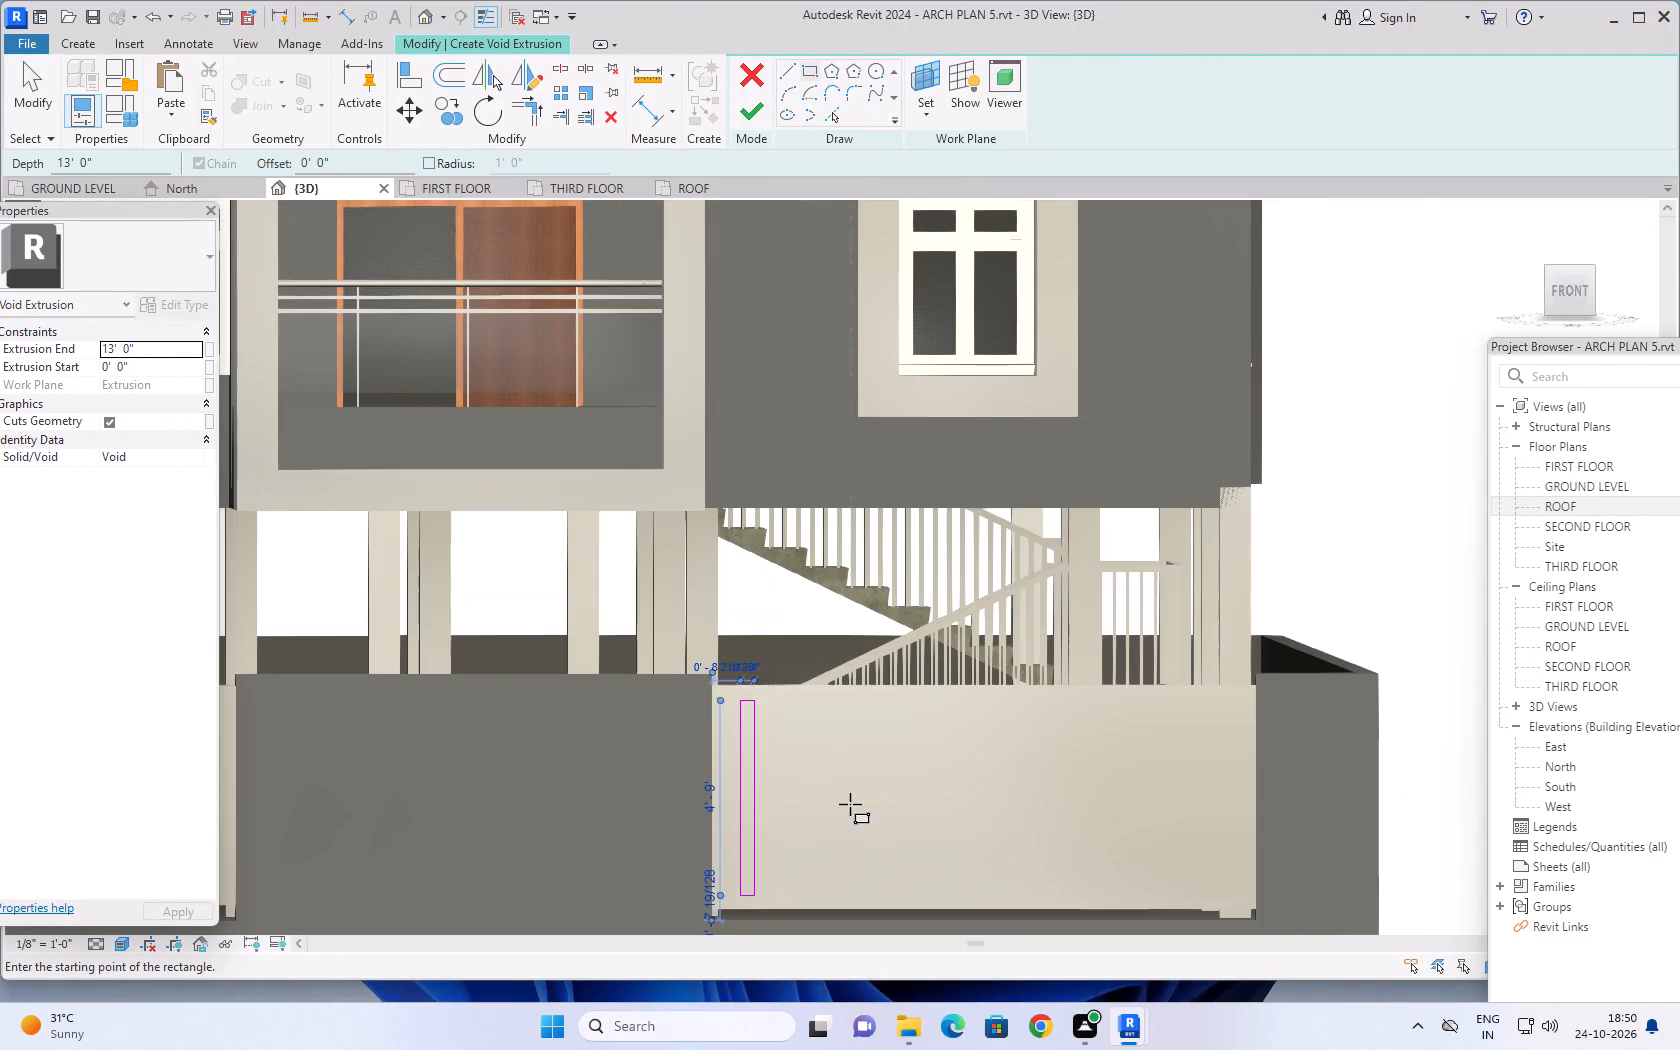
{"action": "scroll", "coordinate": [764, 773], "scroll_direction": "up", "scroll_amount": 2}
{"action": "middle_click_drag", "start_coordinate": [773, 760], "coordinate": [831, 695]}
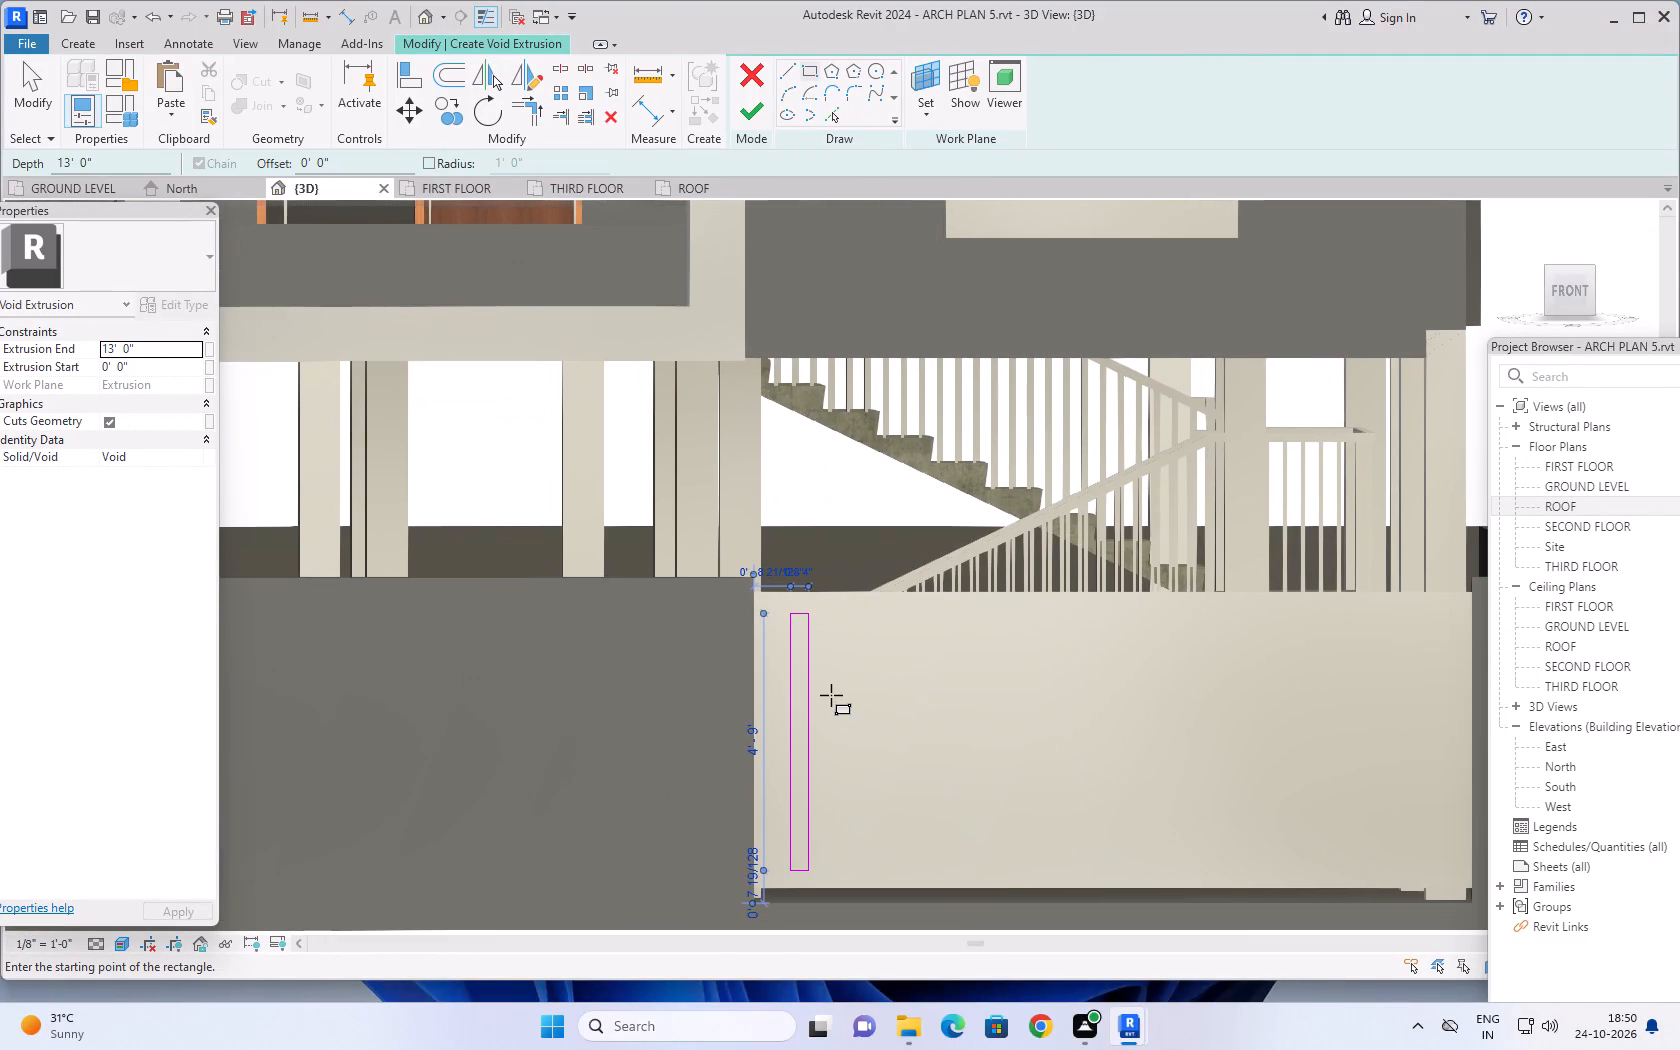
{"action": "scroll", "coordinate": [825, 692], "scroll_direction": "up", "scroll_amount": 3}
{"action": "middle_click_drag", "start_coordinate": [843, 709], "coordinate": [881, 635]}
{"action": "scroll", "coordinate": [868, 632], "scroll_direction": "up", "scroll_amount": 1}
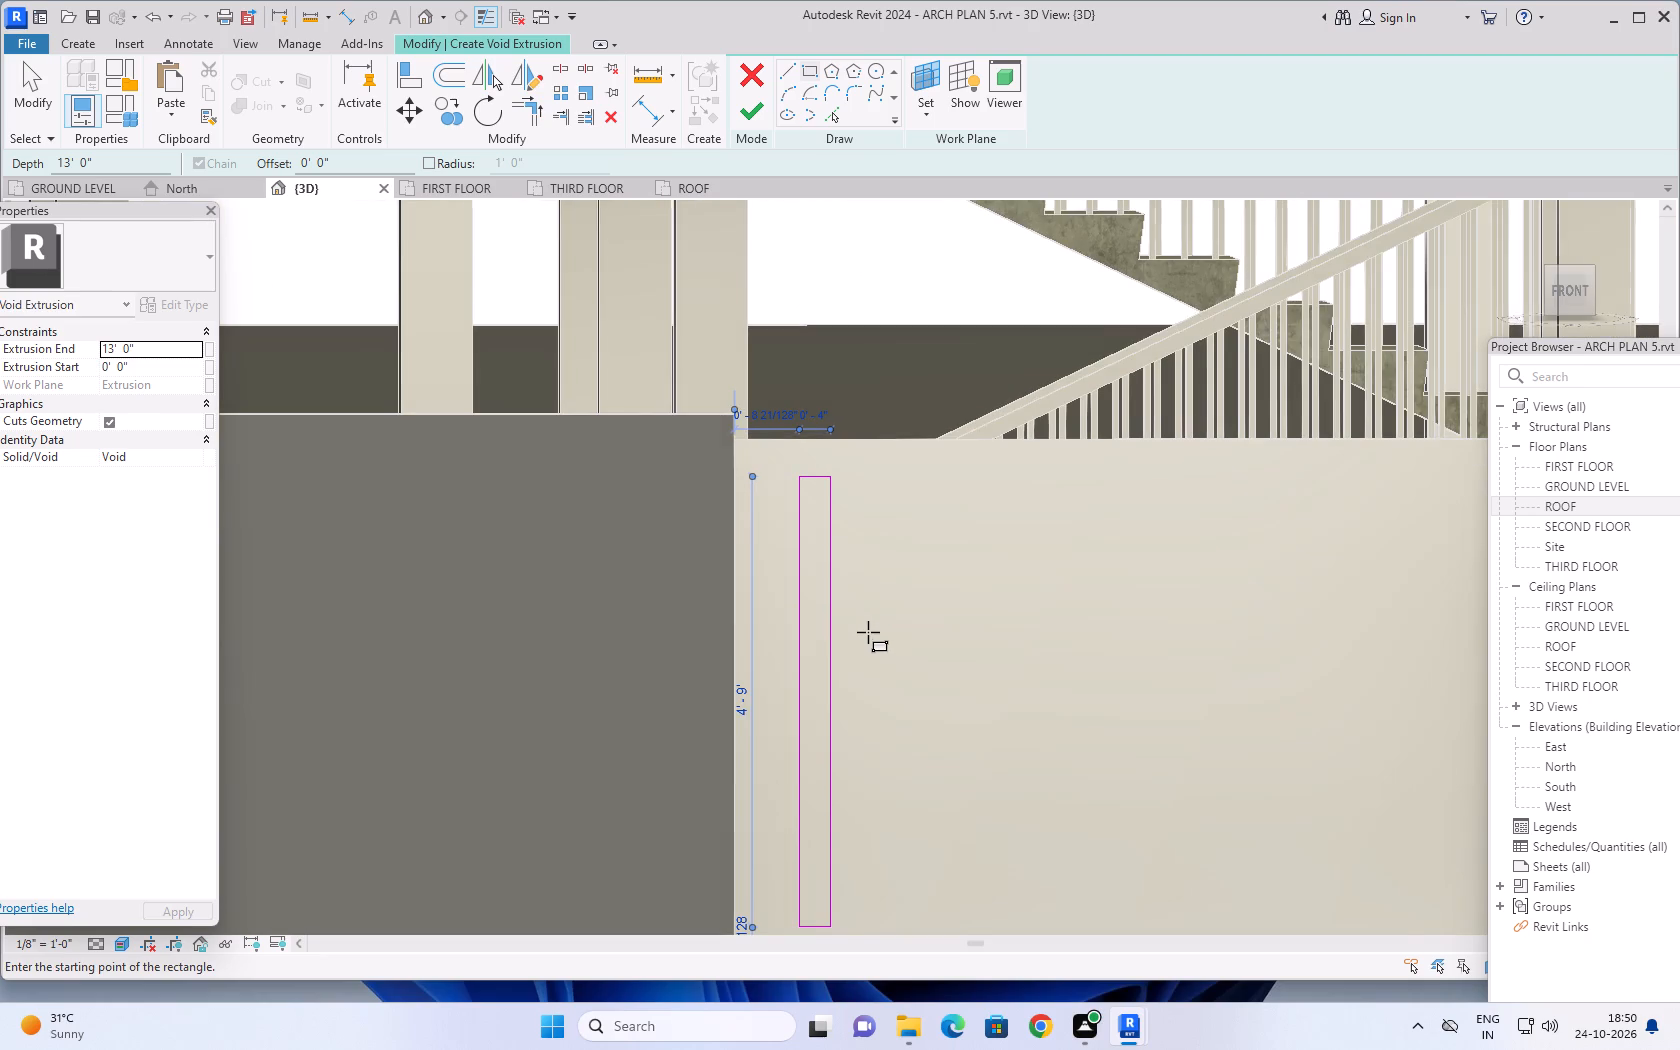
{"action": "scroll", "coordinate": [867, 613], "scroll_direction": "down", "scroll_amount": 1}
{"action": "middle_click_drag", "start_coordinate": [887, 637], "coordinate": [879, 558]}
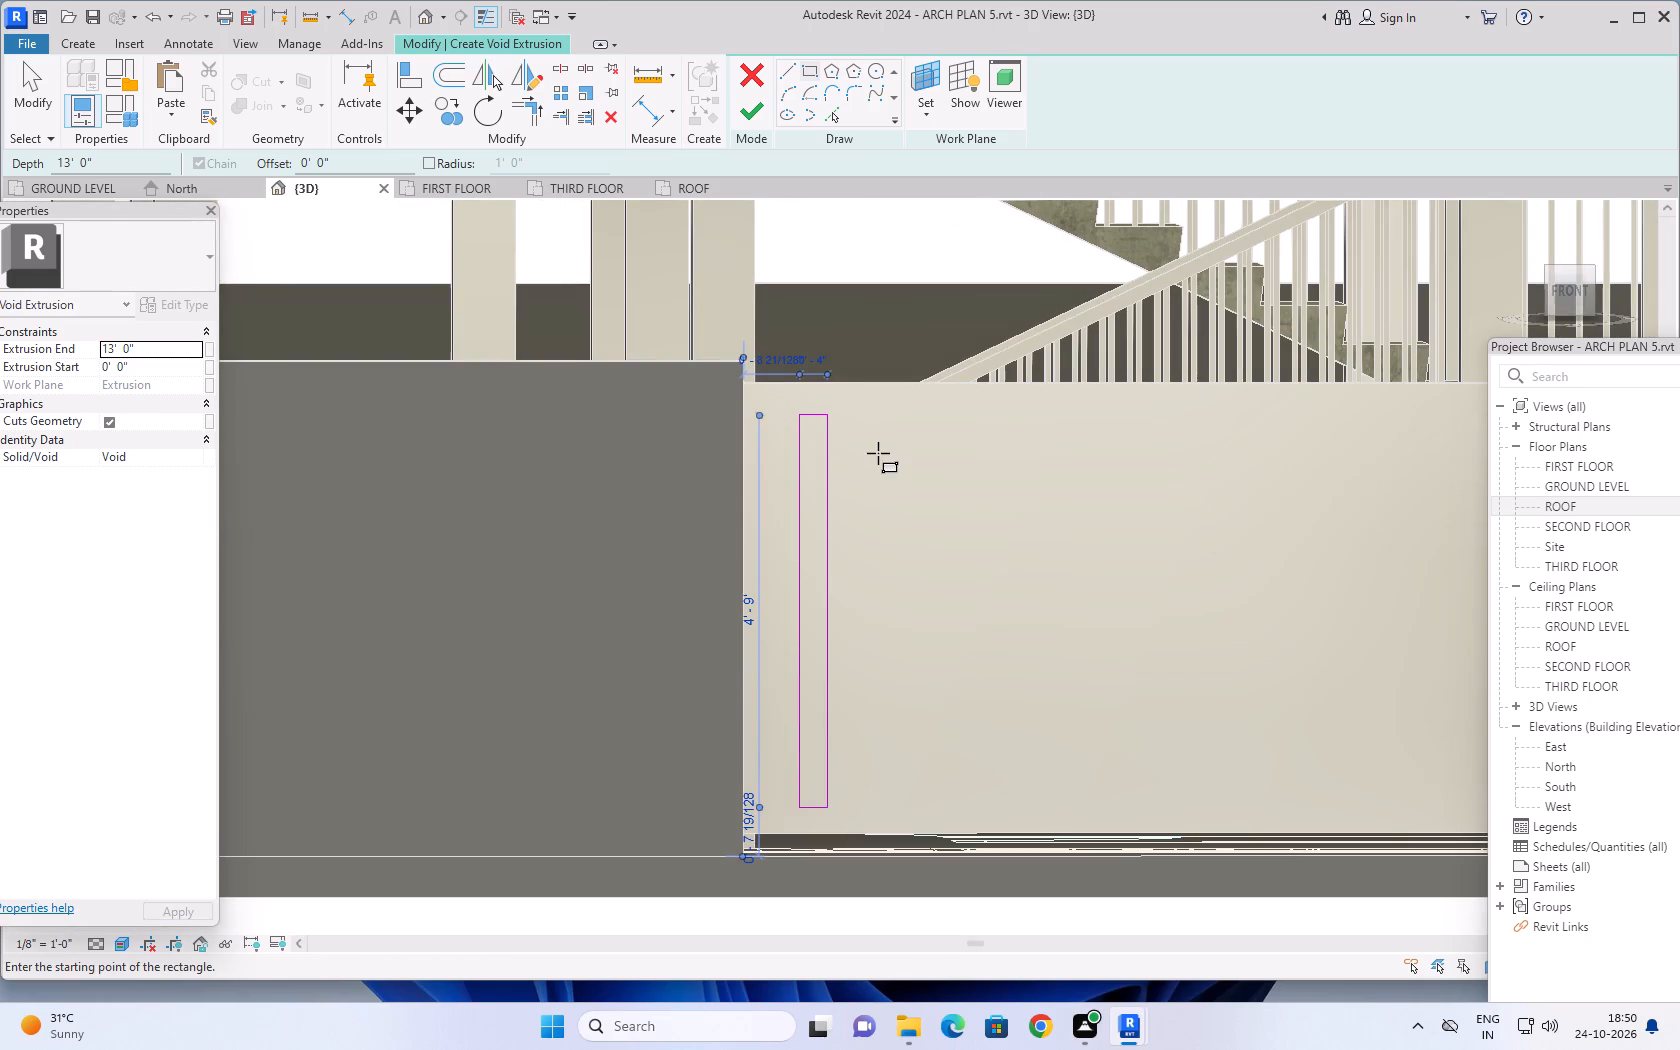
Copy the vertical slot outline five times across the second gate panel, spacing the copies 7" apart.
{"action": "key", "text": "Escape"}
{"action": "key", "text": "Escape"}
{"action": "left_click_drag", "start_coordinate": [859, 387], "coordinate": [798, 620]}
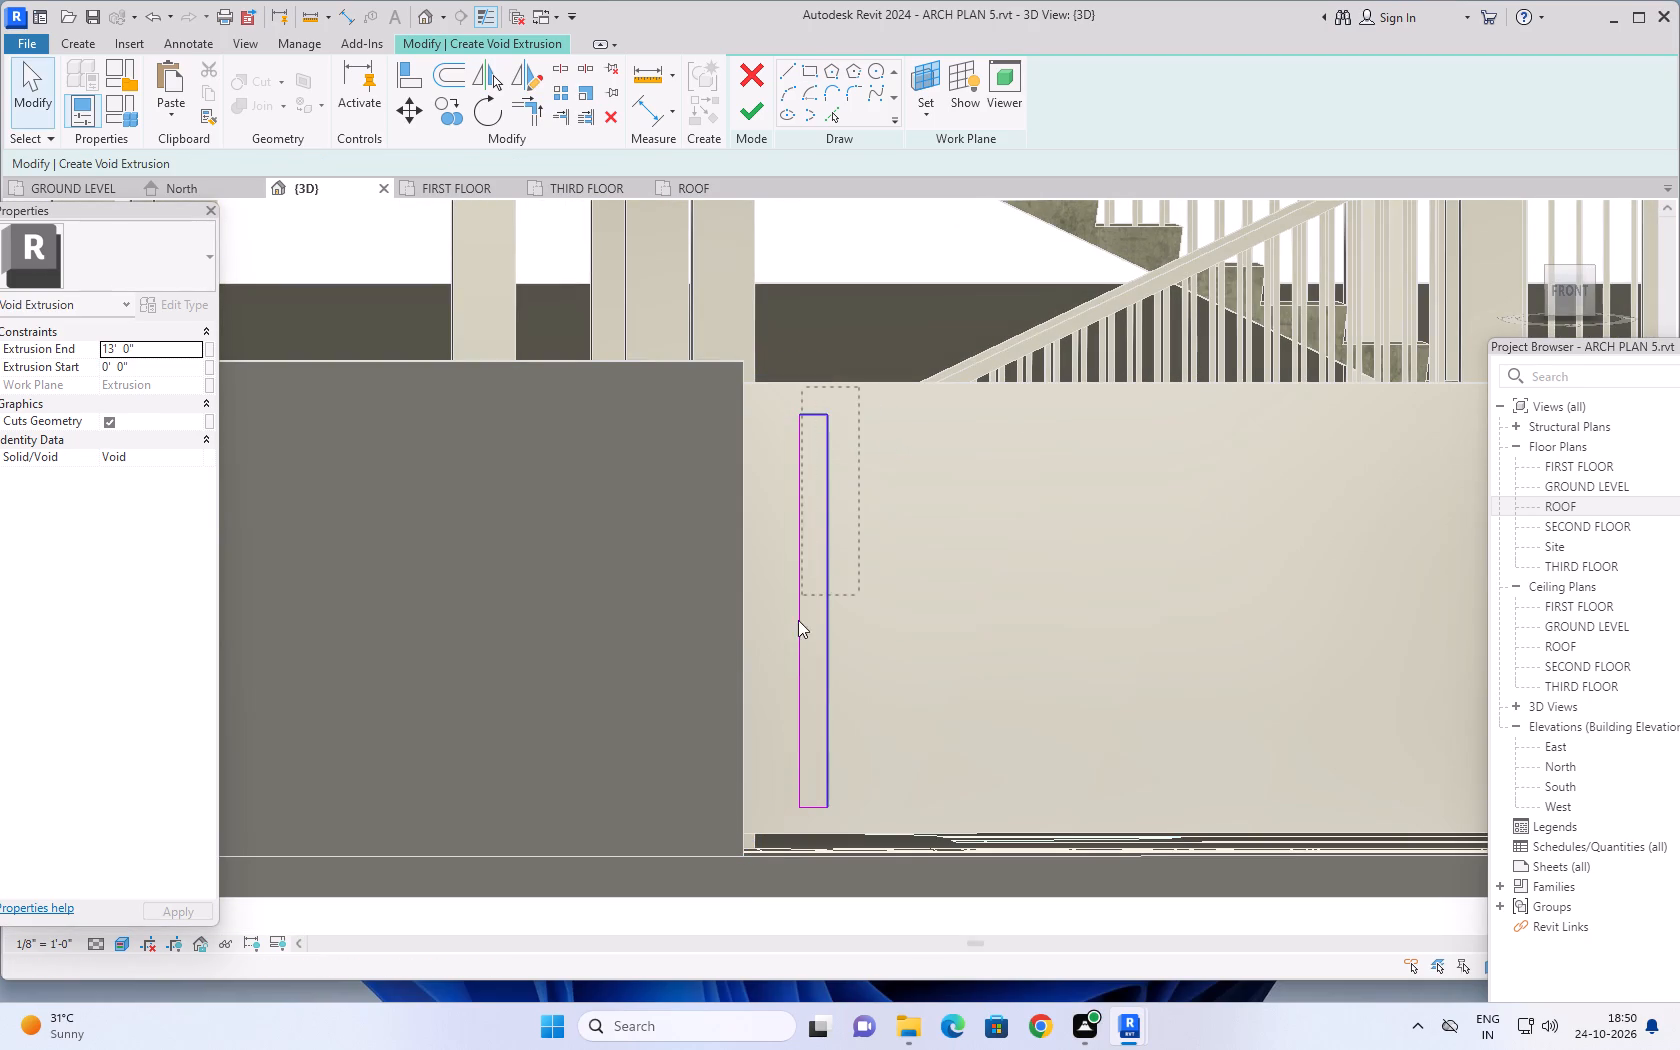
{"action": "left_click_drag", "start_coordinate": [798, 620], "coordinate": [785, 842]}
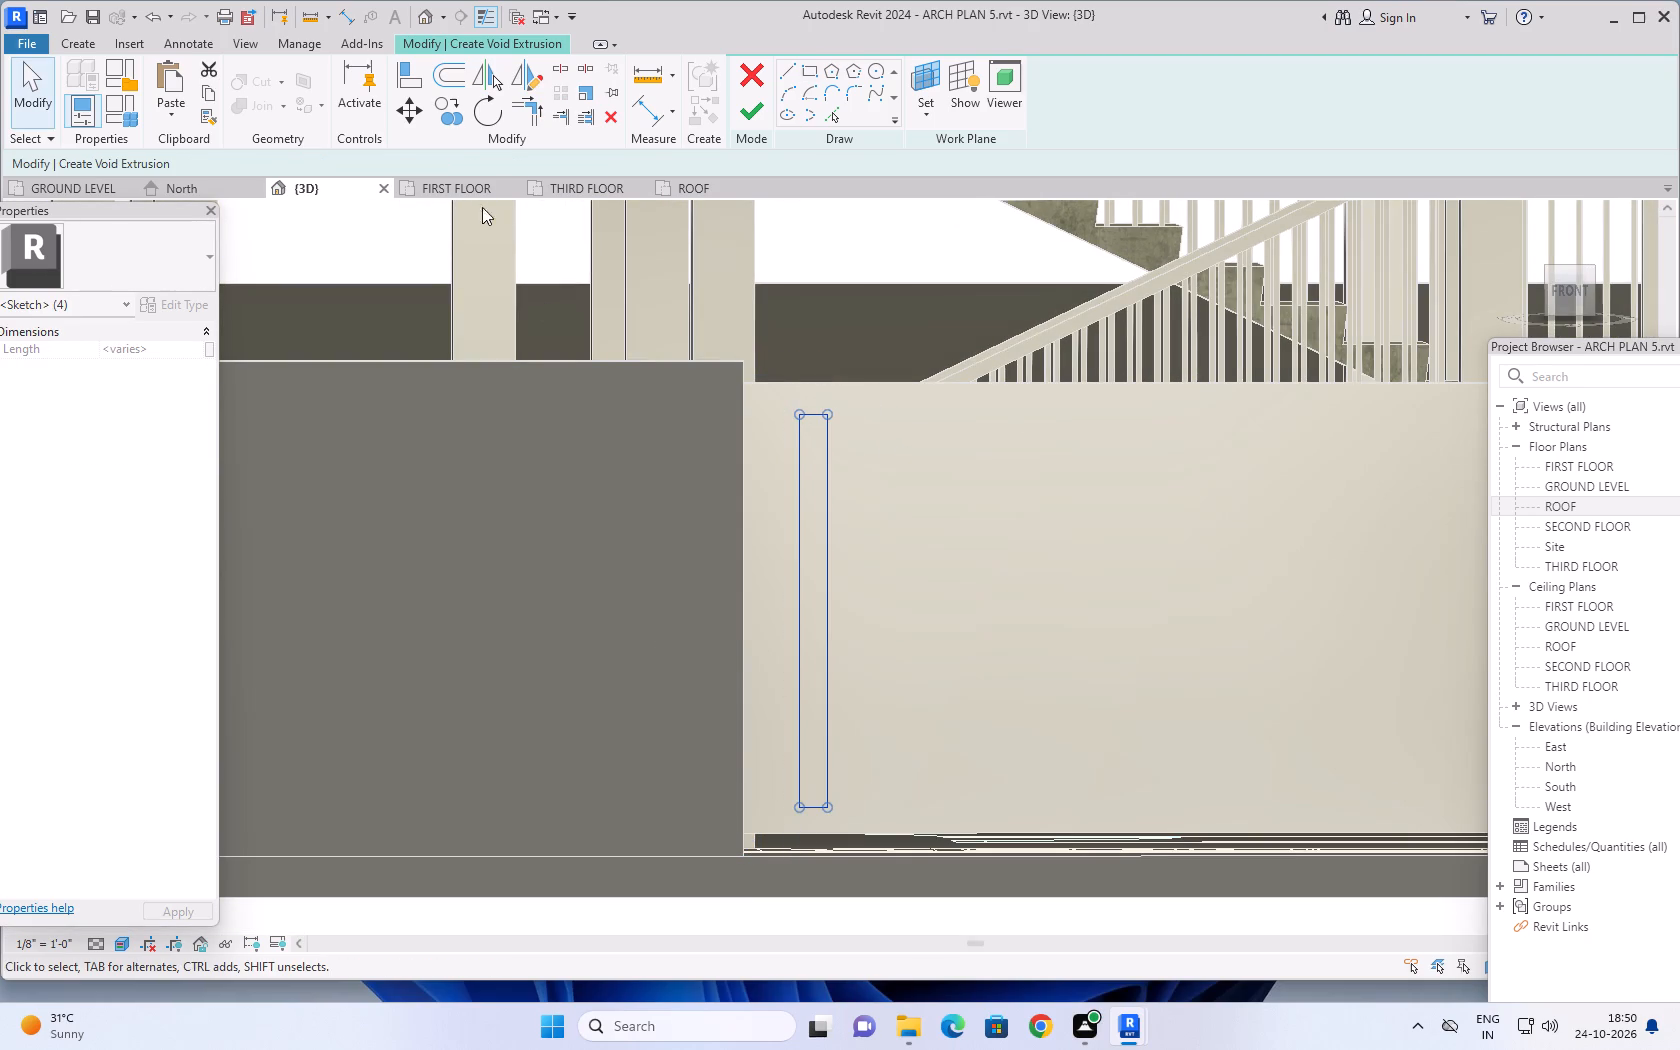
{"action": "left_click", "coordinate": [441, 109]}
{"action": "left_click", "coordinate": [799, 806]}
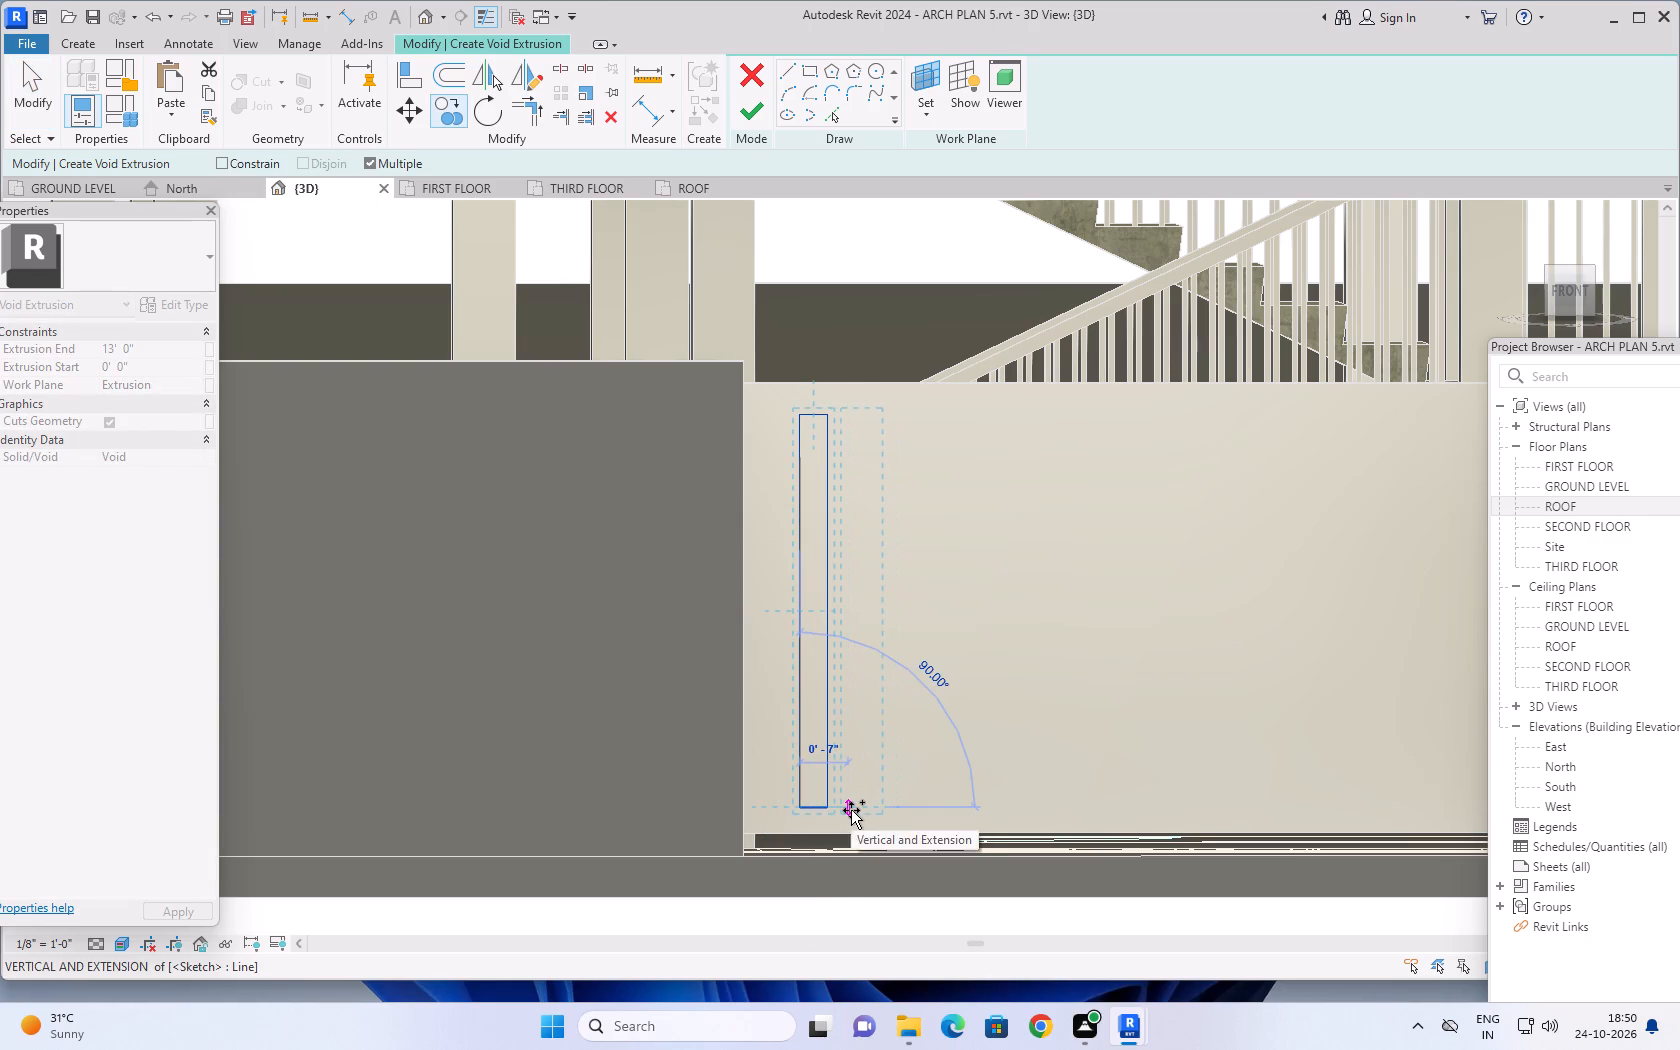
{"action": "left_click", "coordinate": [851, 810]}
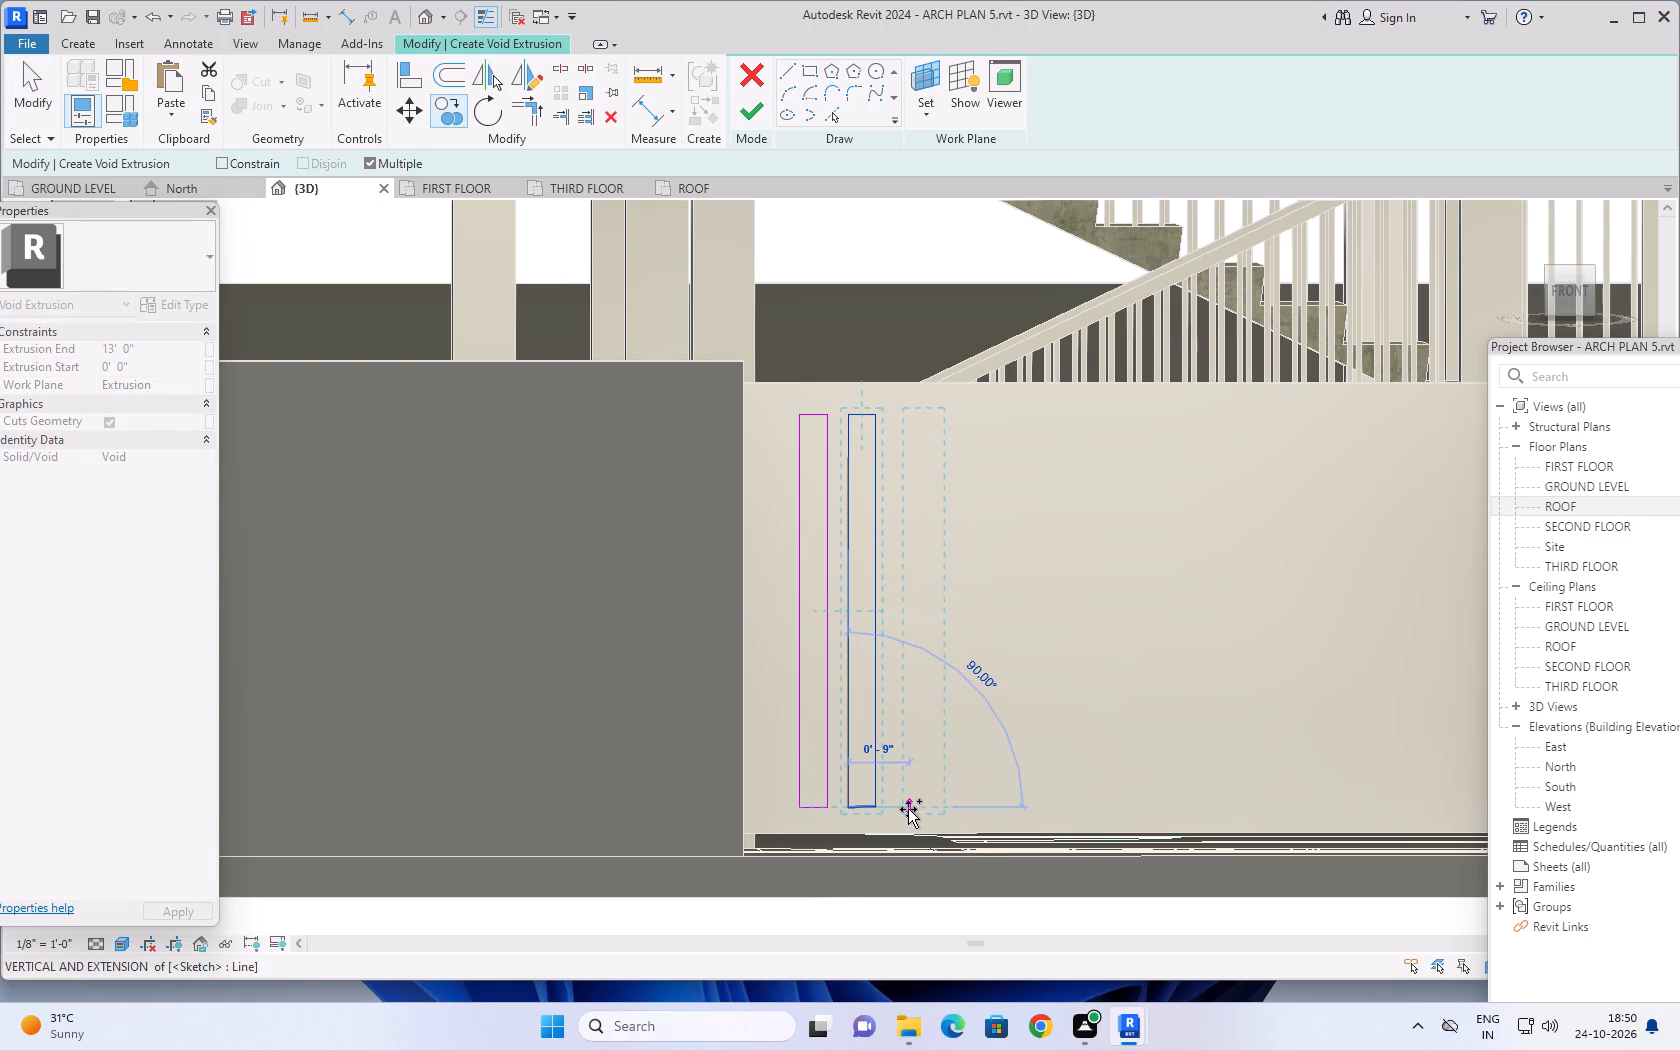
{"action": "left_click", "coordinate": [896, 810]}
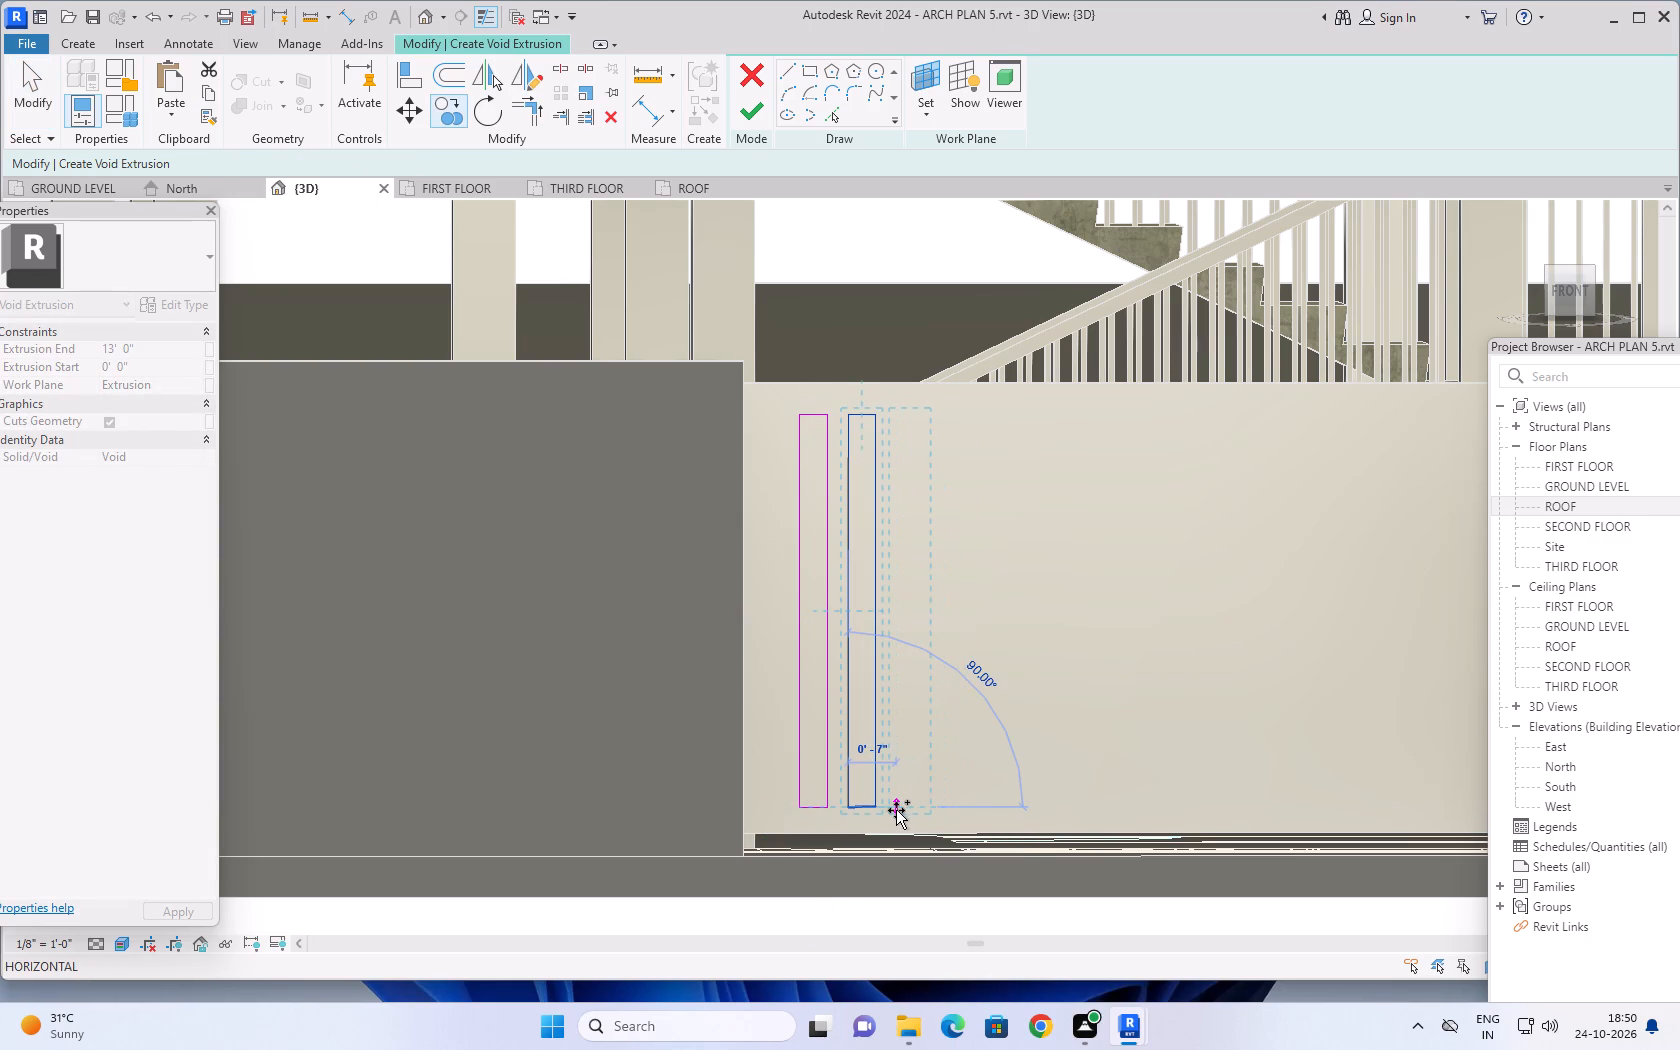
{"action": "left_click", "coordinate": [946, 804]}
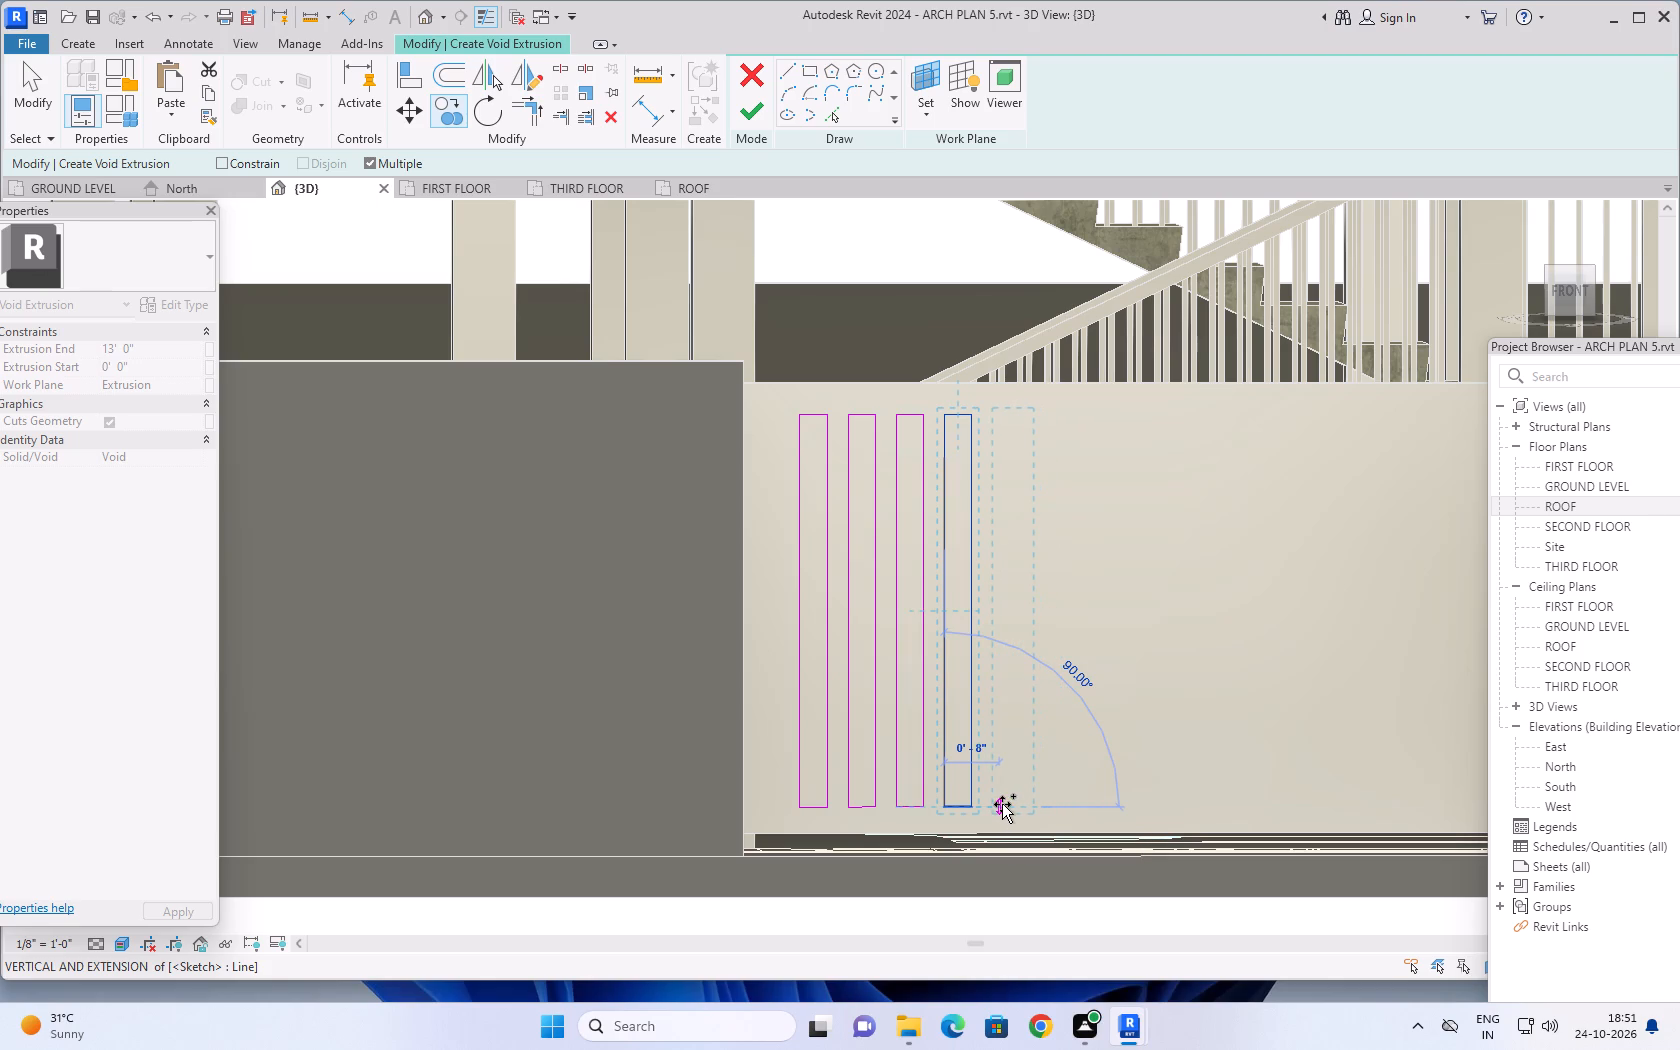
{"action": "left_click", "coordinate": [991, 804]}
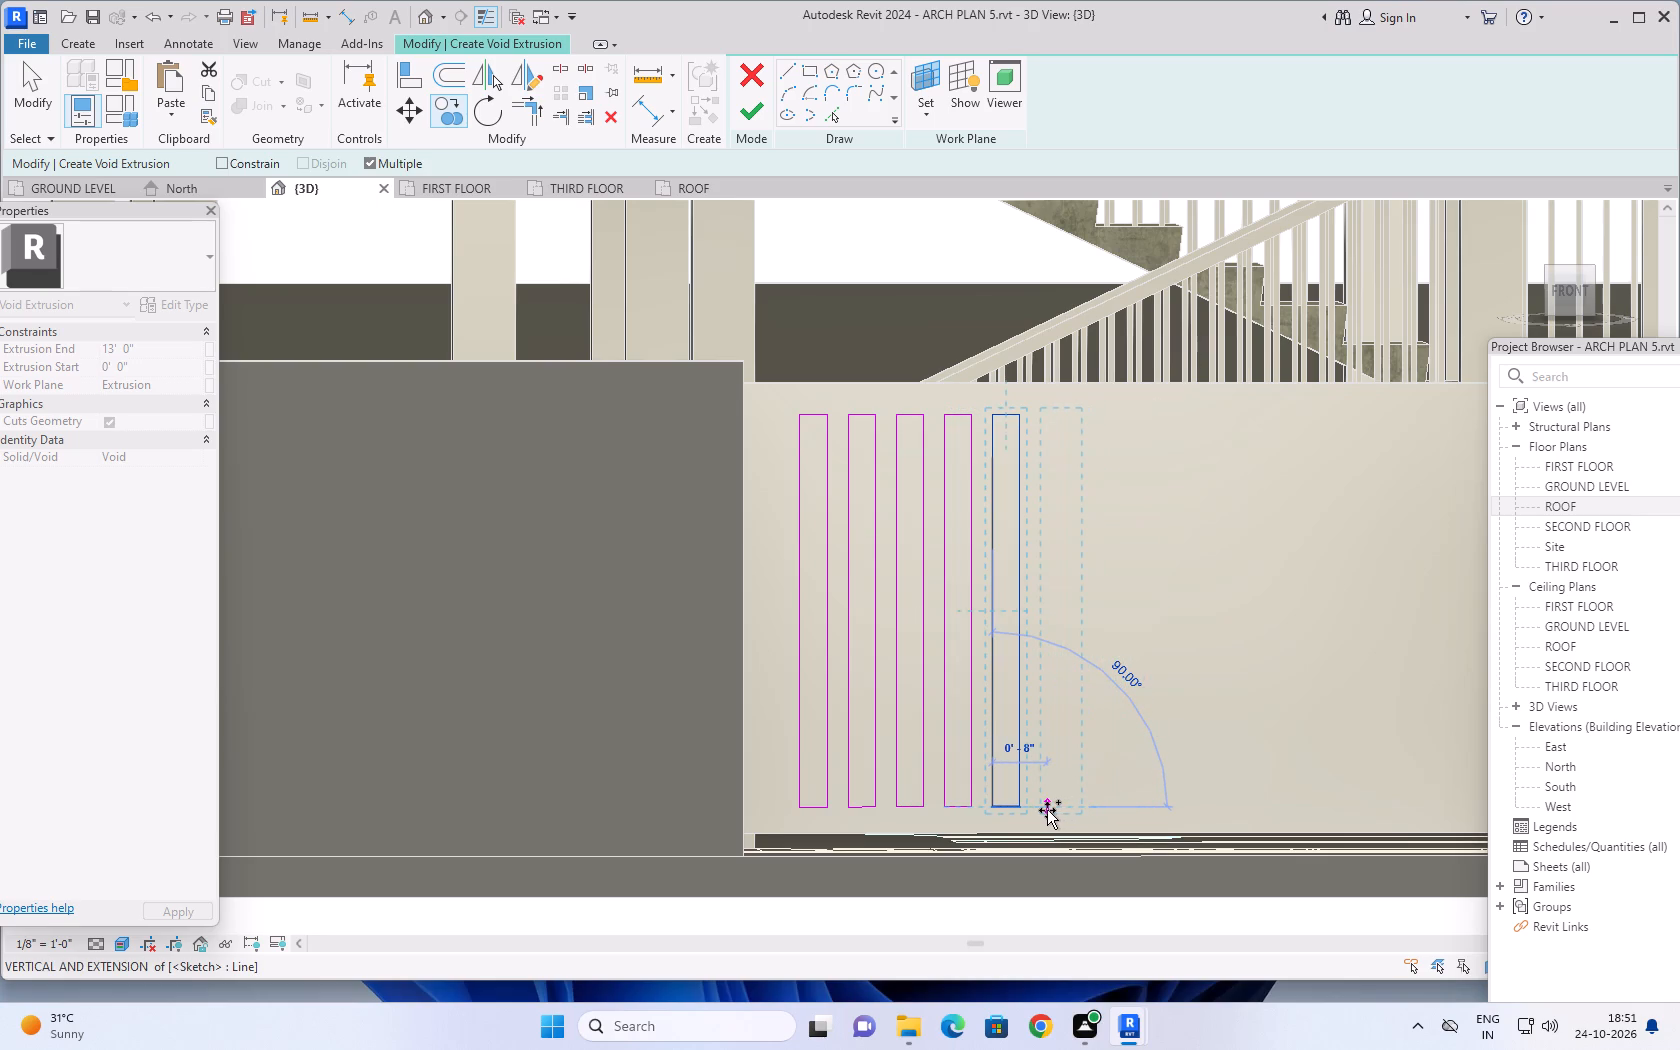
{"action": "left_click", "coordinate": [1041, 810]}
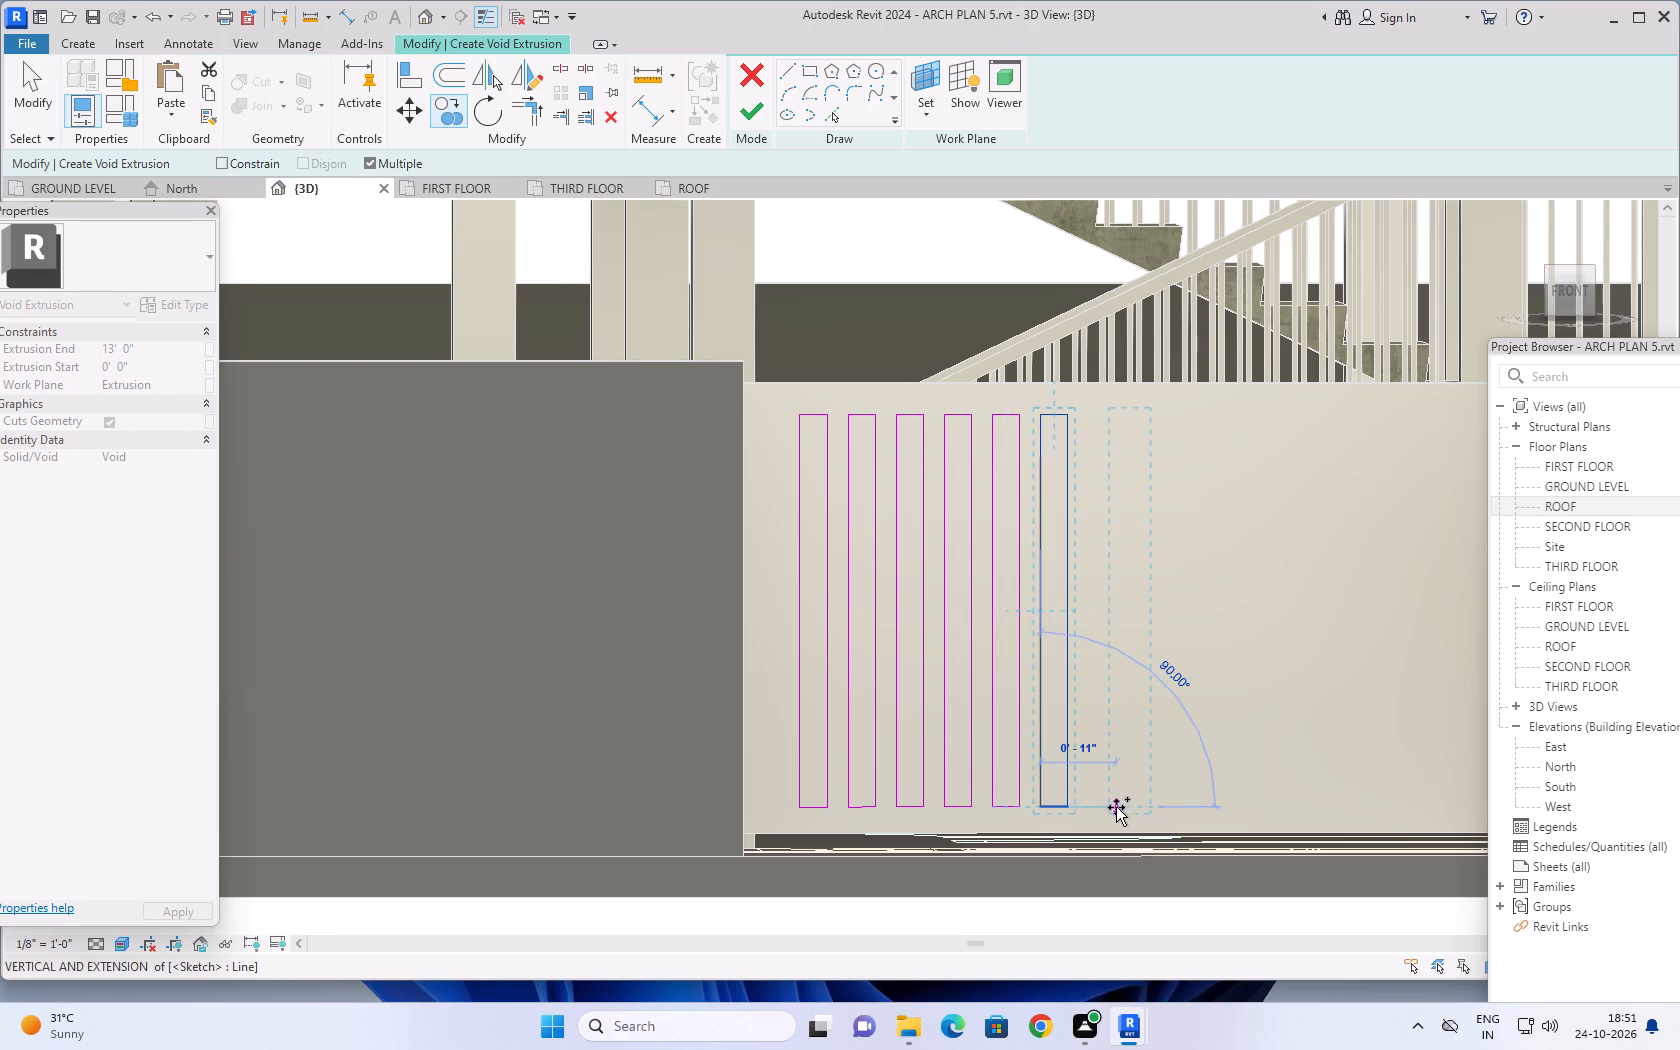
Add four more copies of the vertical slot at 7" spacing, continuing the row to about the gate panel's middle.
{"action": "scroll", "coordinate": [1117, 807], "scroll_direction": "down", "scroll_amount": 3}
{"action": "middle_click_drag", "start_coordinate": [1142, 804], "coordinate": [926, 789]}
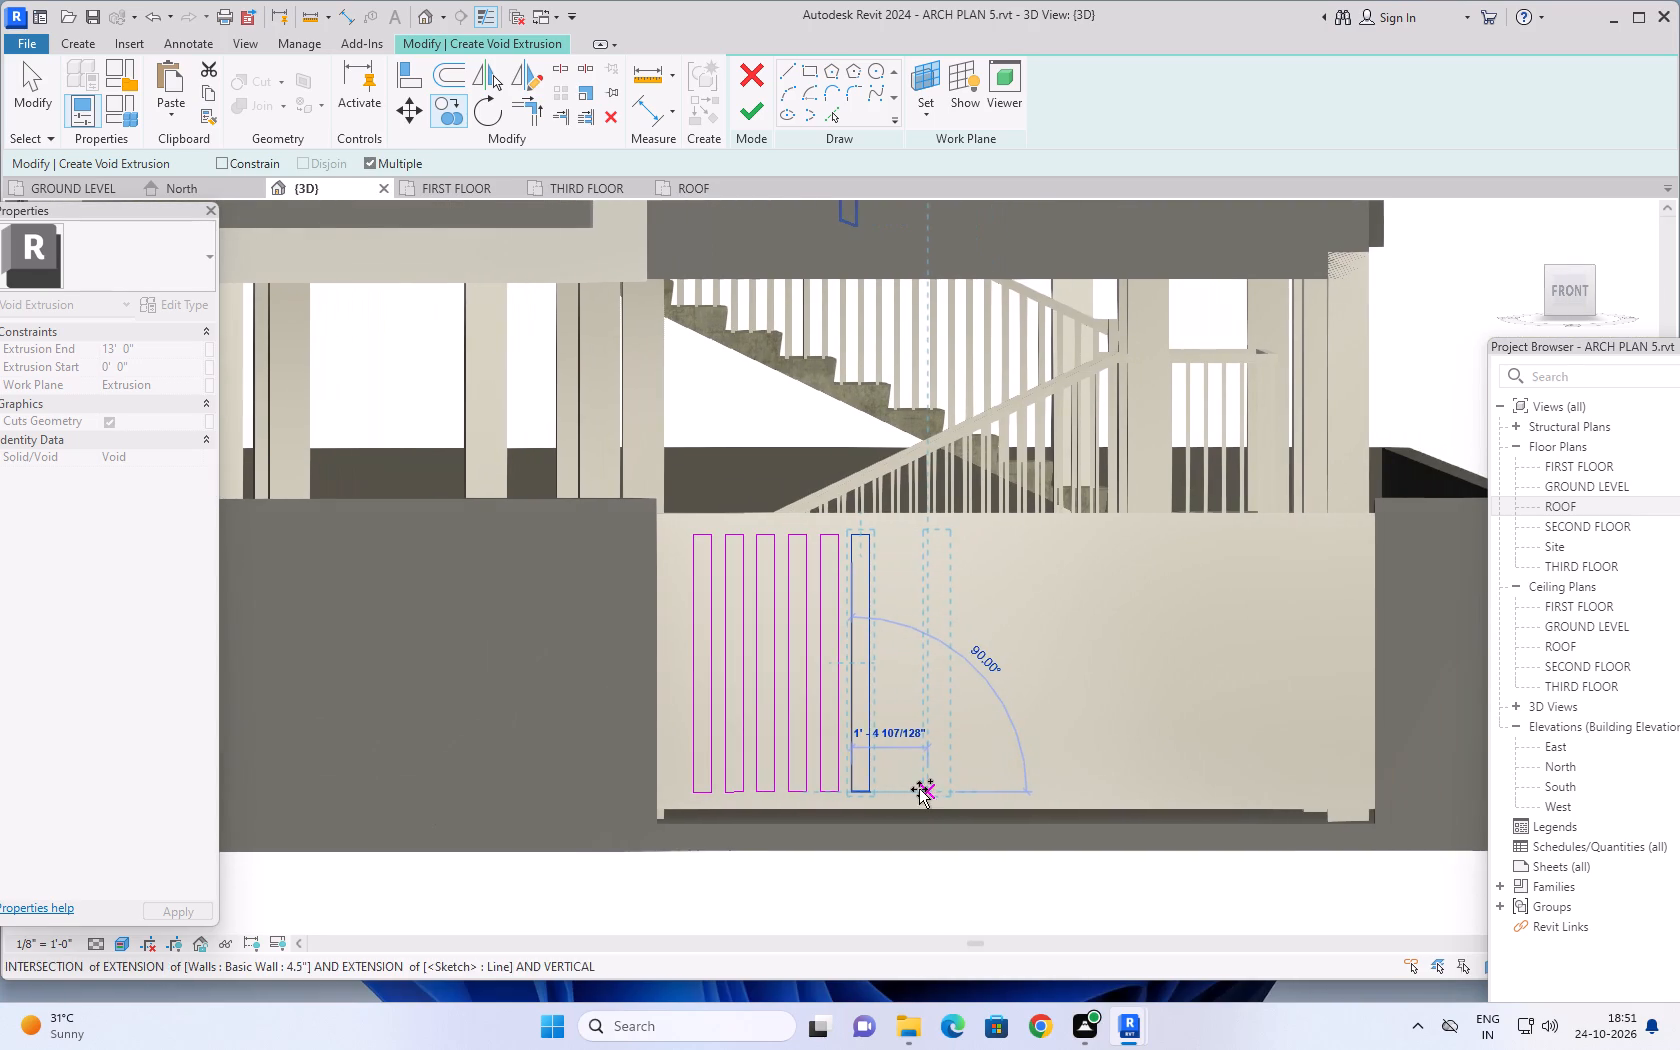
{"action": "scroll", "coordinate": [912, 789], "scroll_direction": "up", "scroll_amount": 4}
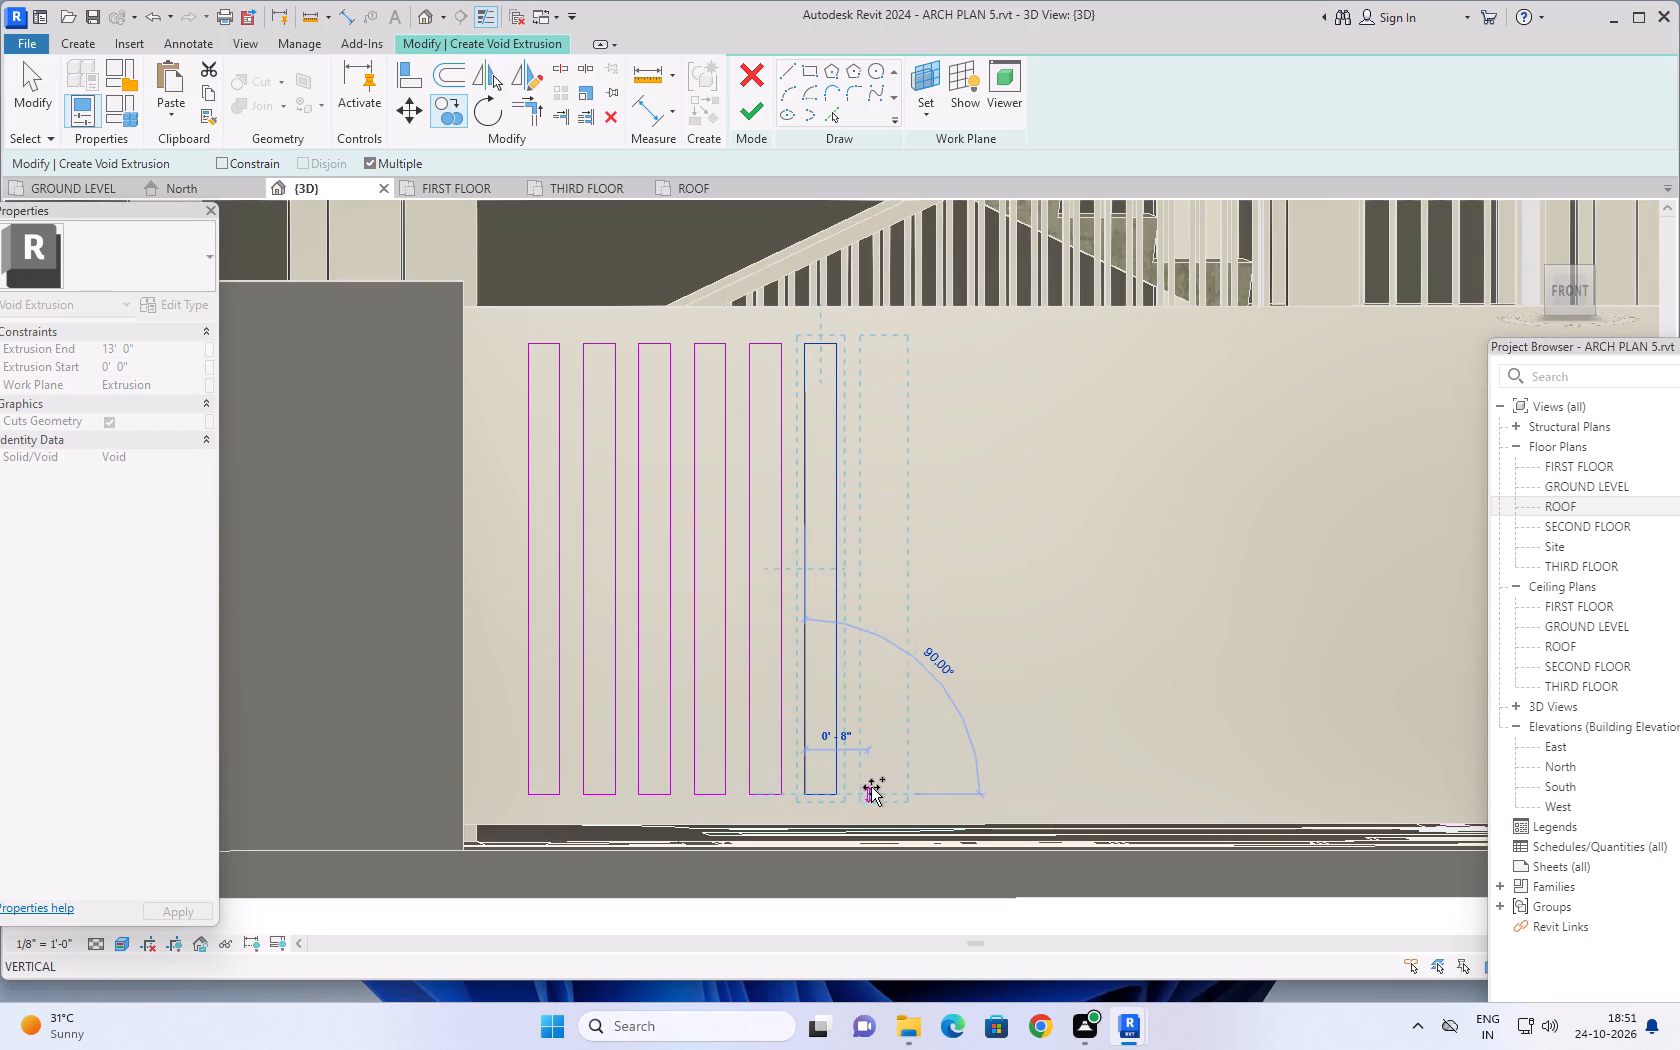
{"action": "left_click", "coordinate": [862, 787]}
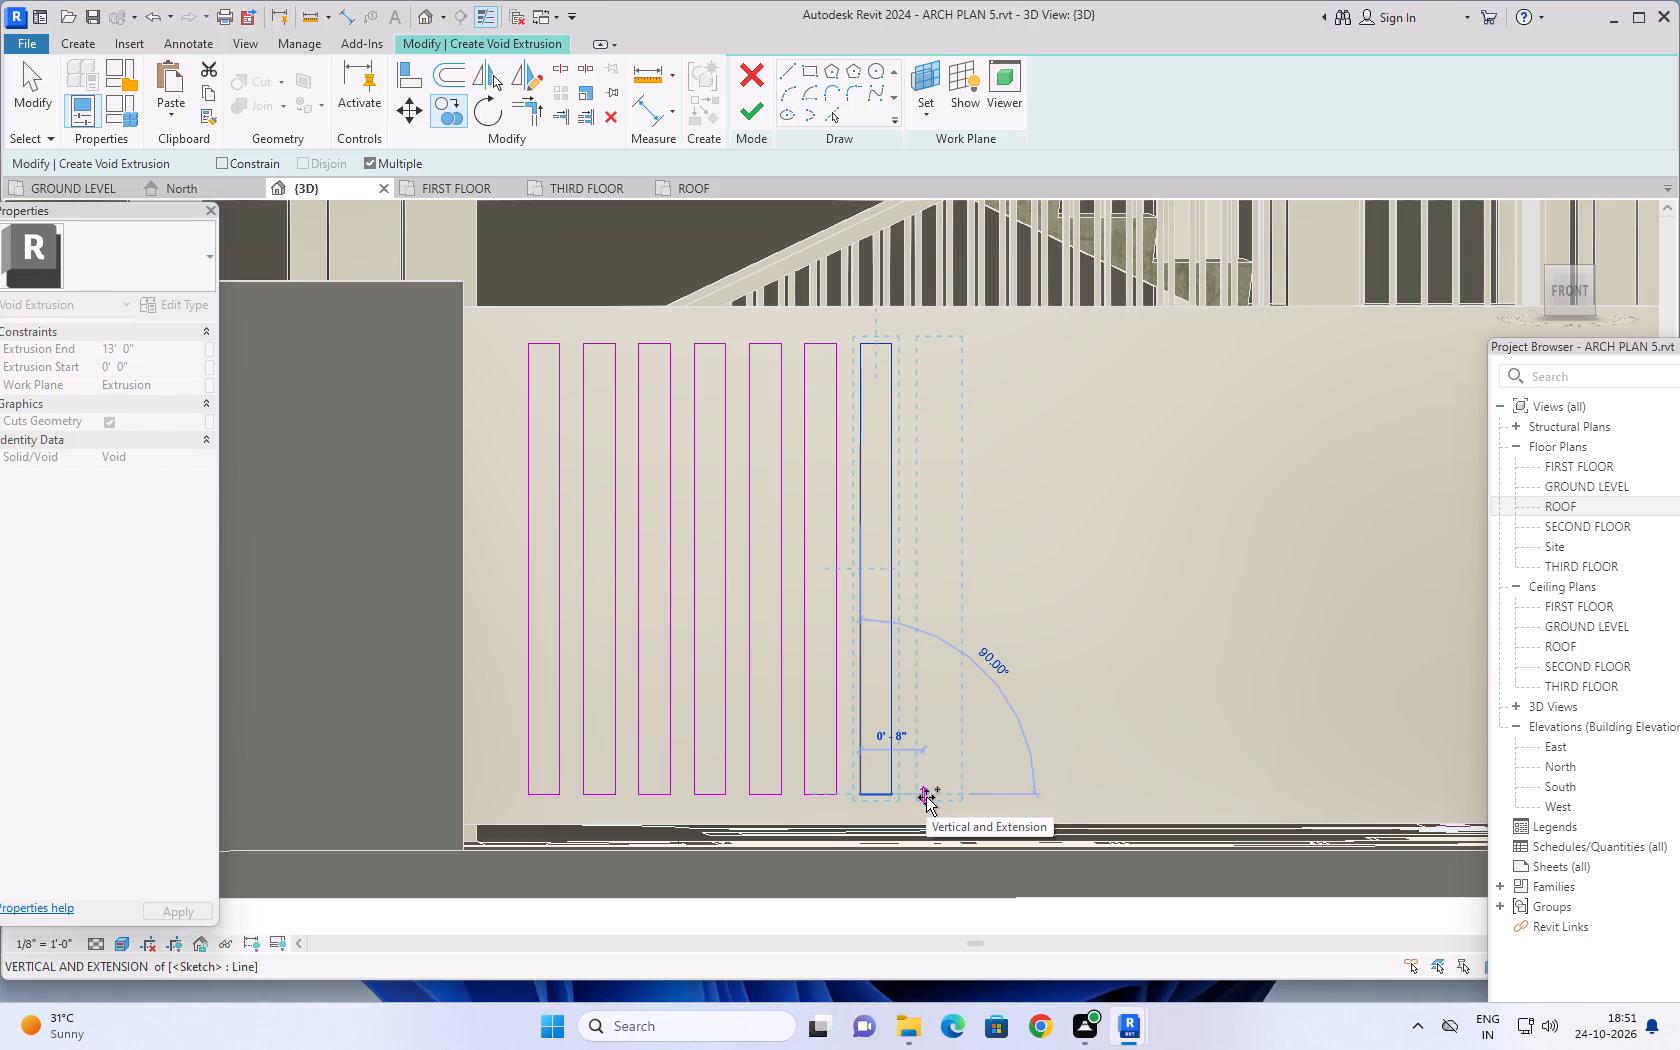
{"action": "left_click", "coordinate": [918, 796]}
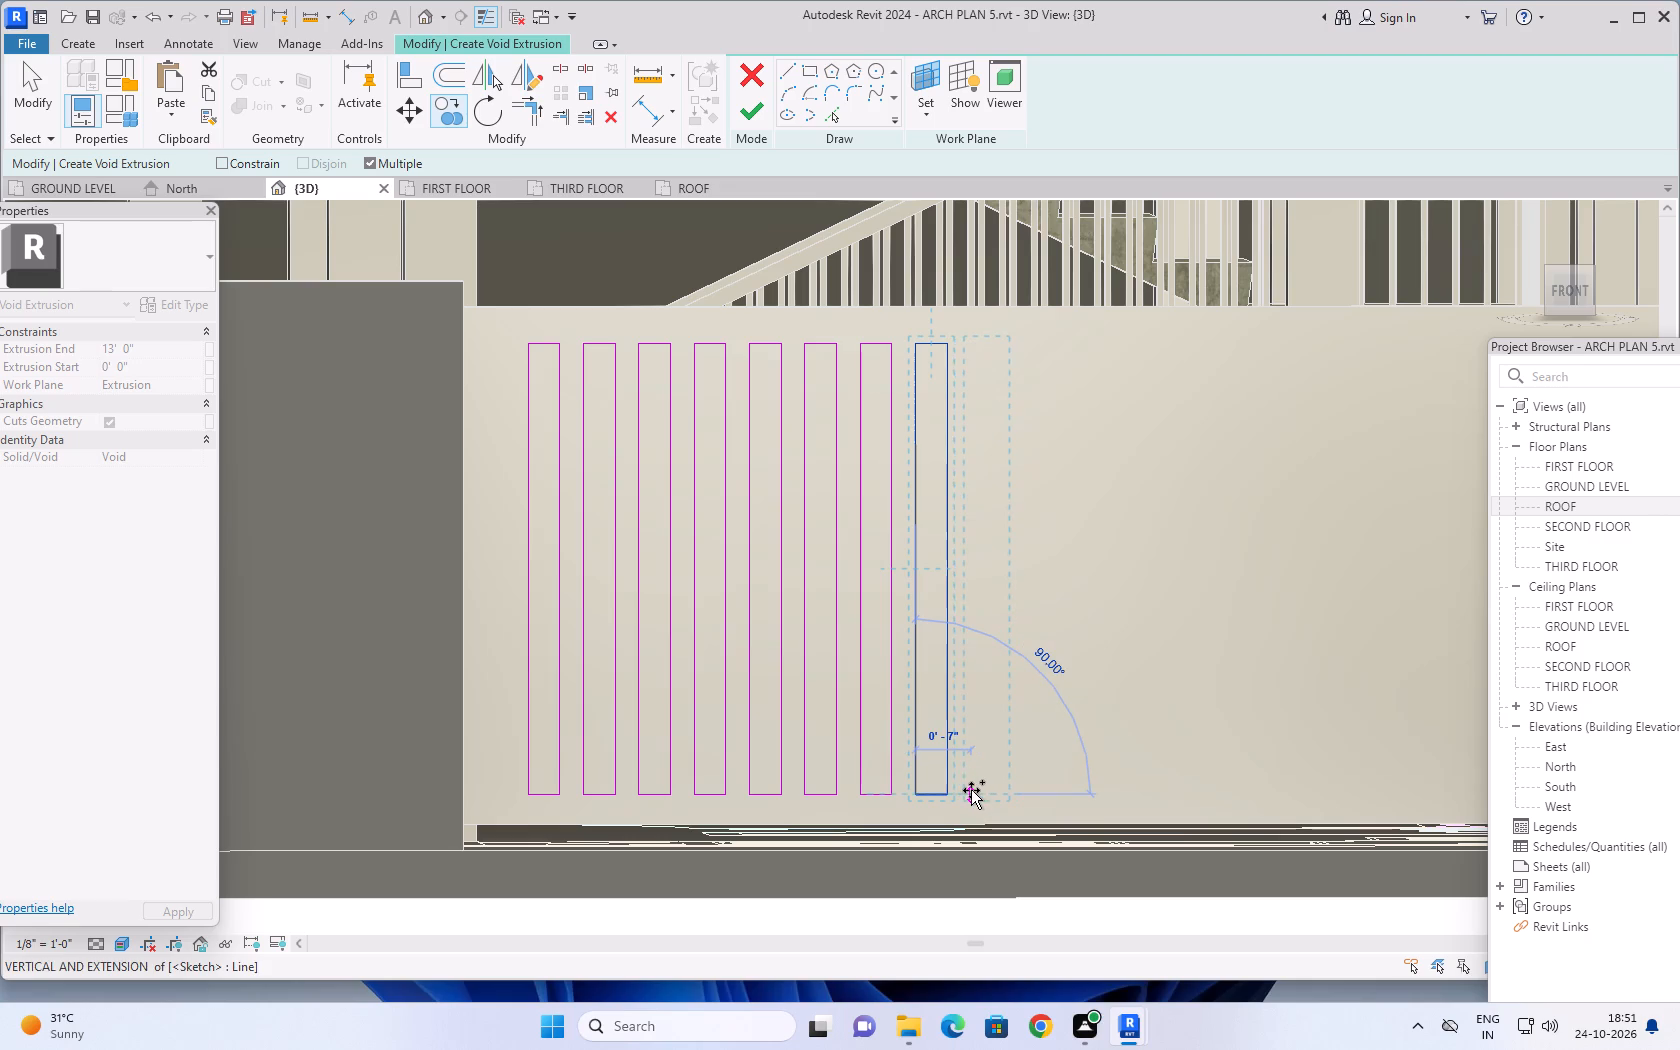
{"action": "left_click", "coordinate": [971, 790]}
{"action": "scroll", "coordinate": [1115, 780], "scroll_direction": "down", "scroll_amount": 3}
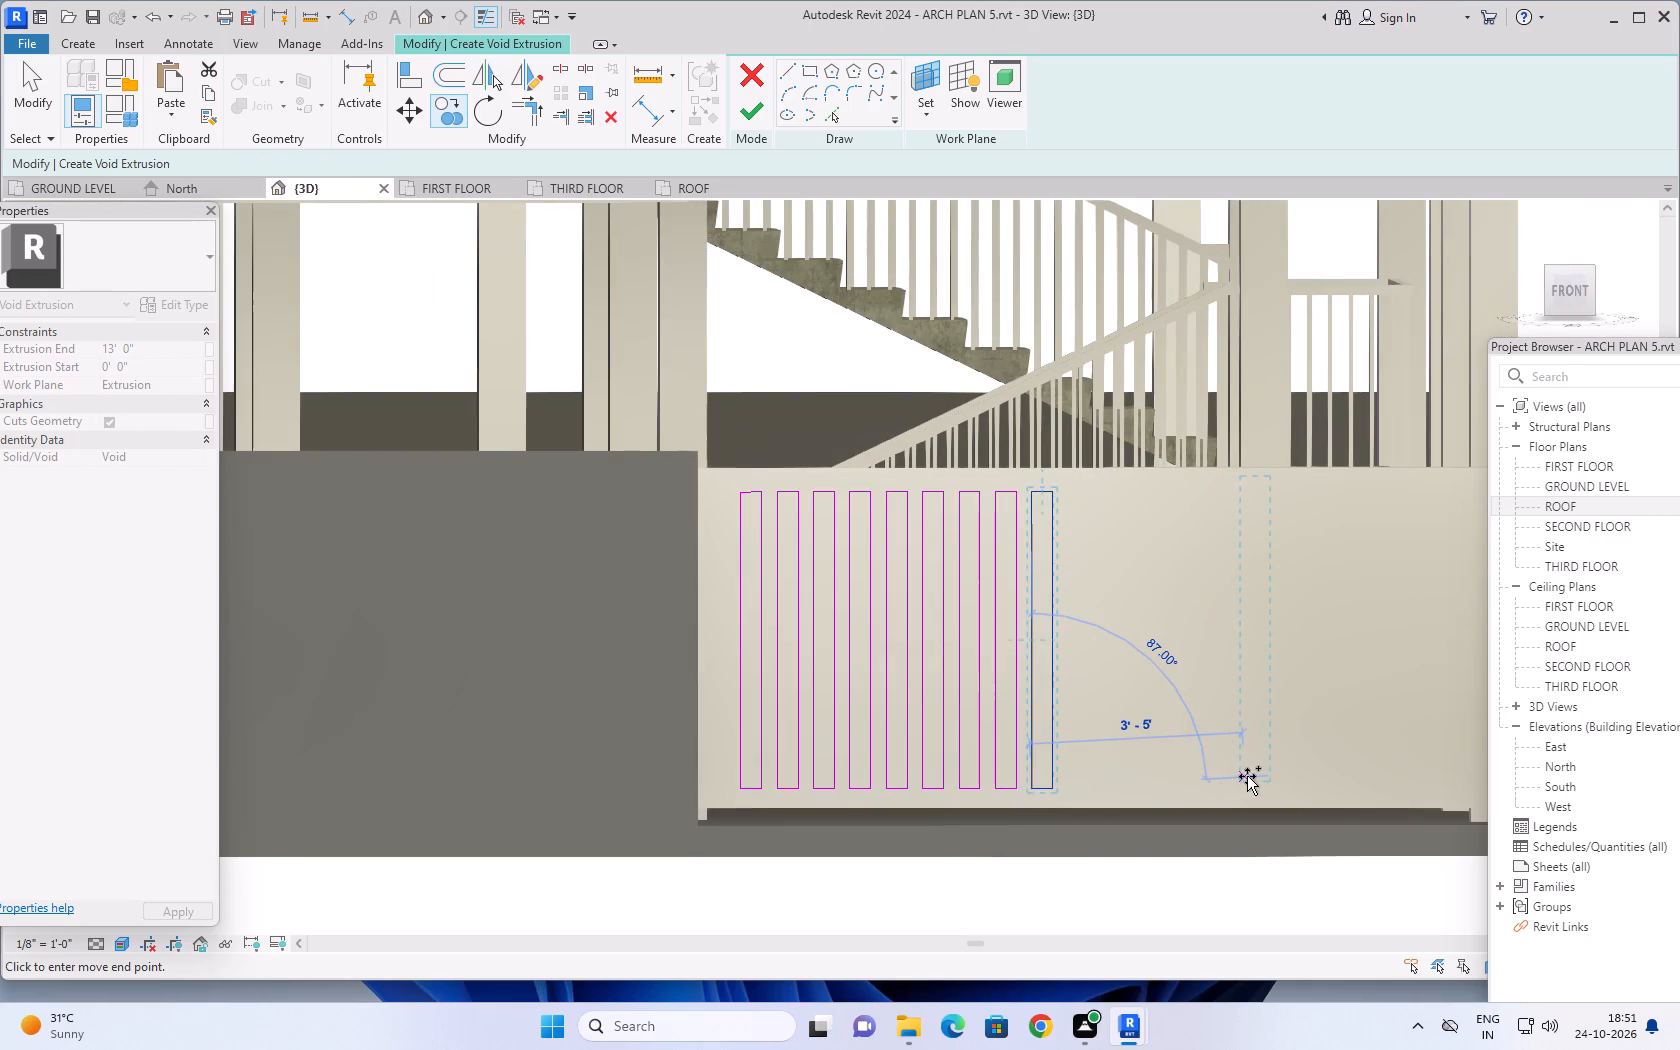
{"action": "middle_click_drag", "start_coordinate": [1245, 773], "coordinate": [933, 719]}
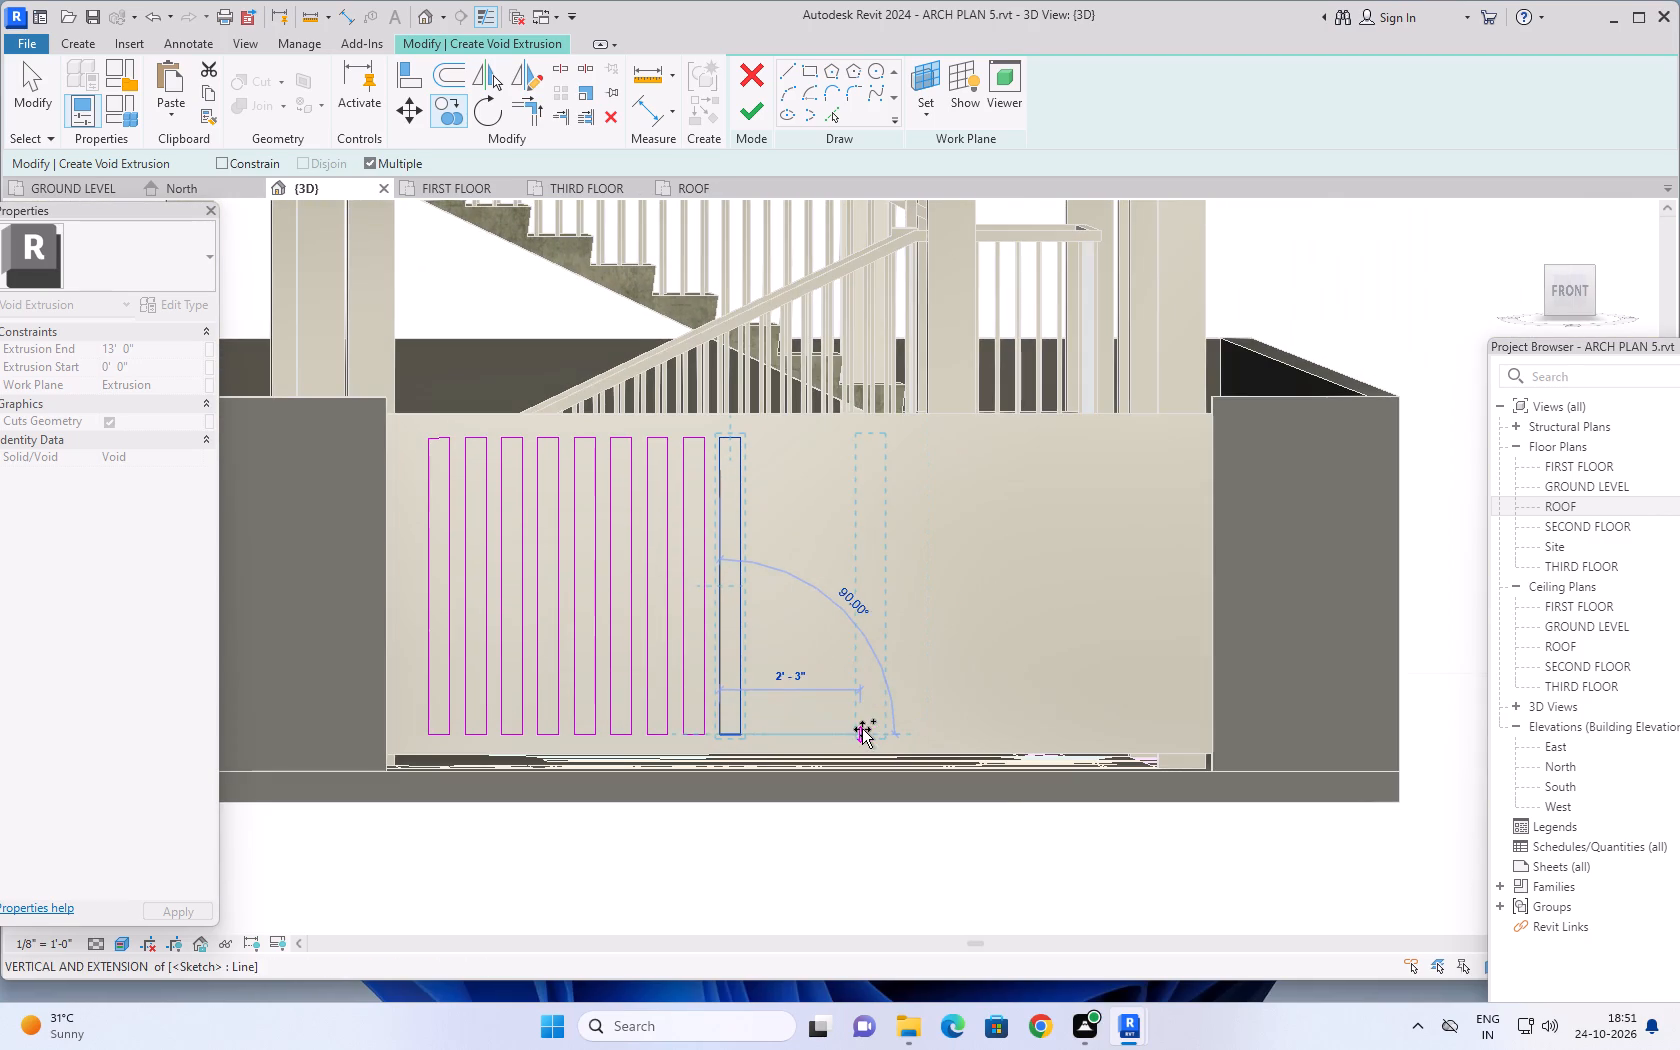
{"action": "scroll", "coordinate": [792, 722], "scroll_direction": "up", "scroll_amount": 2}
{"action": "scroll", "coordinate": [791, 727], "scroll_direction": "down", "scroll_amount": 2}
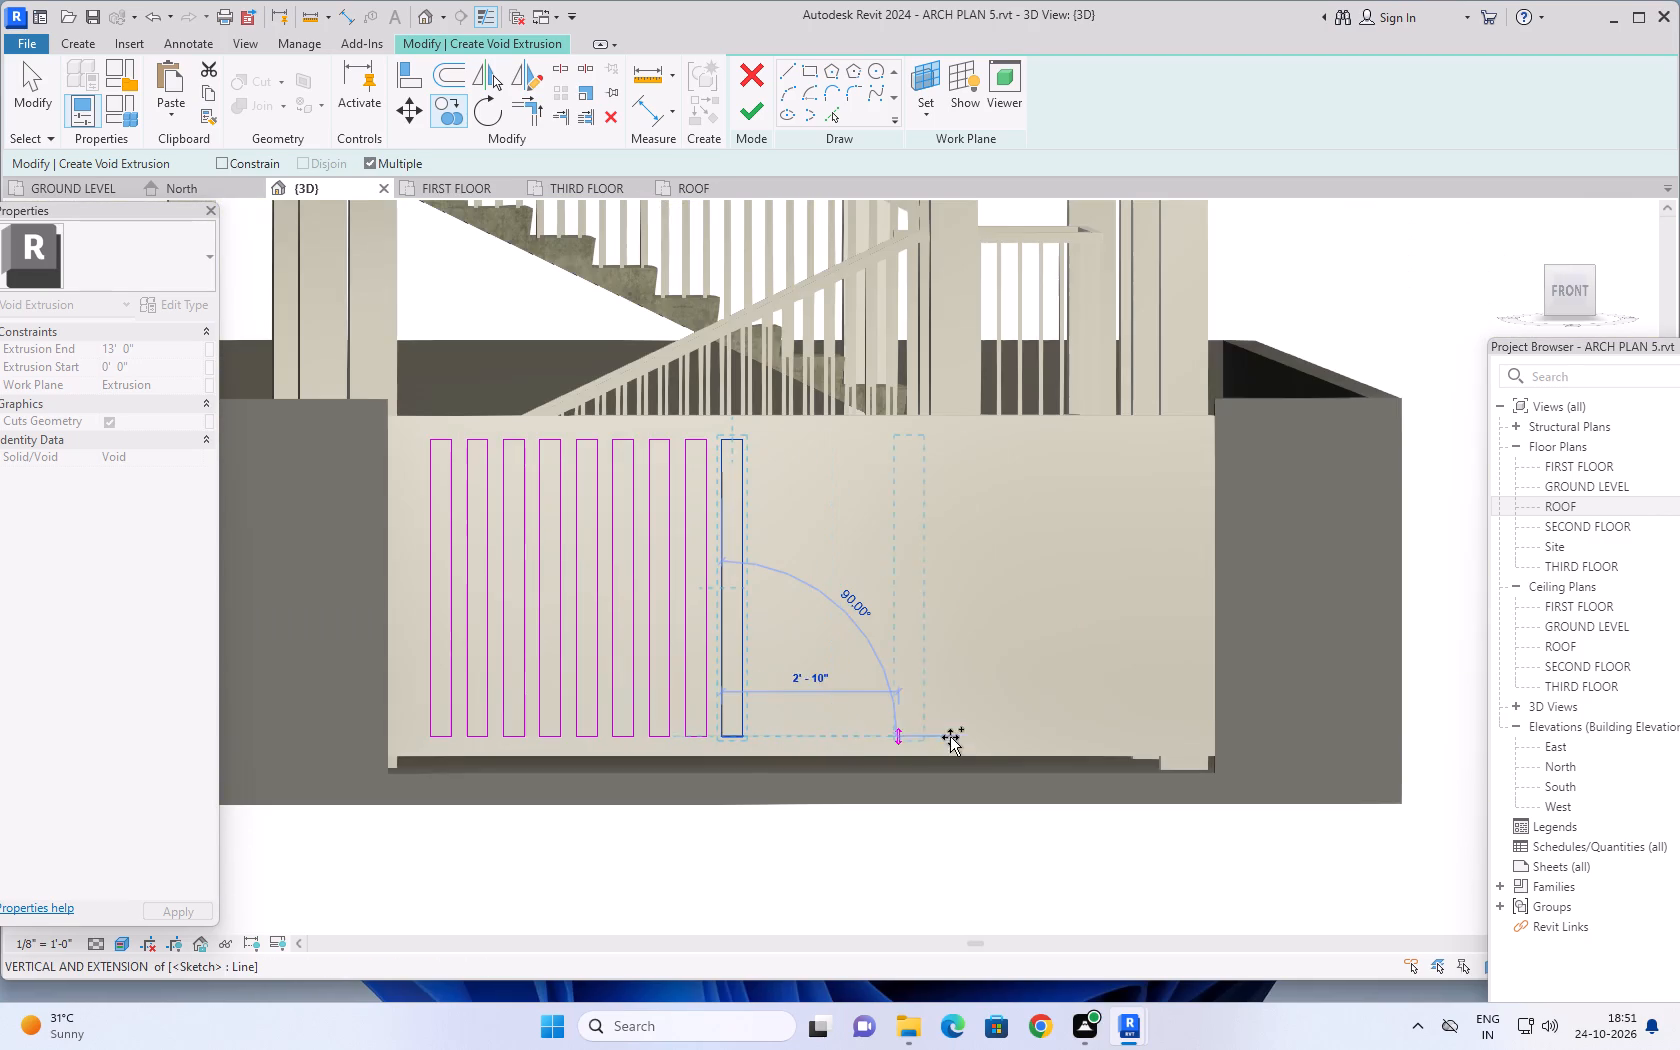
{"action": "scroll", "coordinate": [808, 747], "scroll_direction": "up", "scroll_amount": 2}
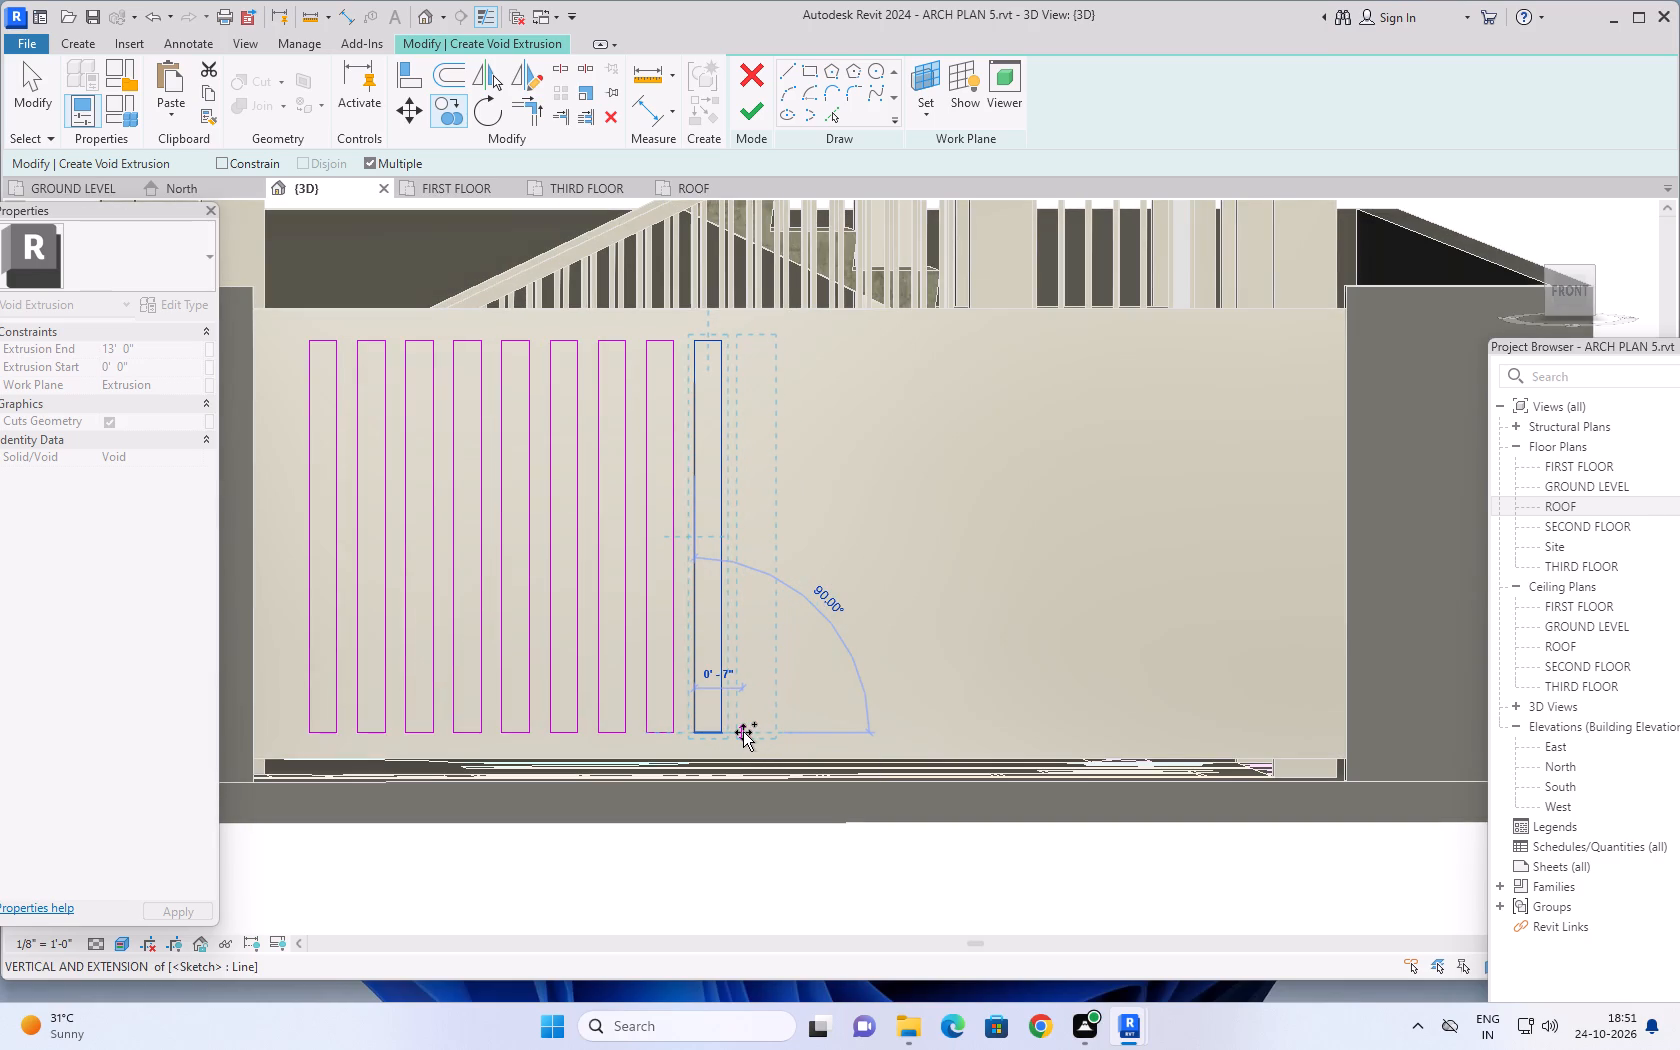
{"action": "left_click", "coordinate": [743, 732]}
{"action": "scroll", "coordinate": [1007, 710], "scroll_direction": "down", "scroll_amount": 3}
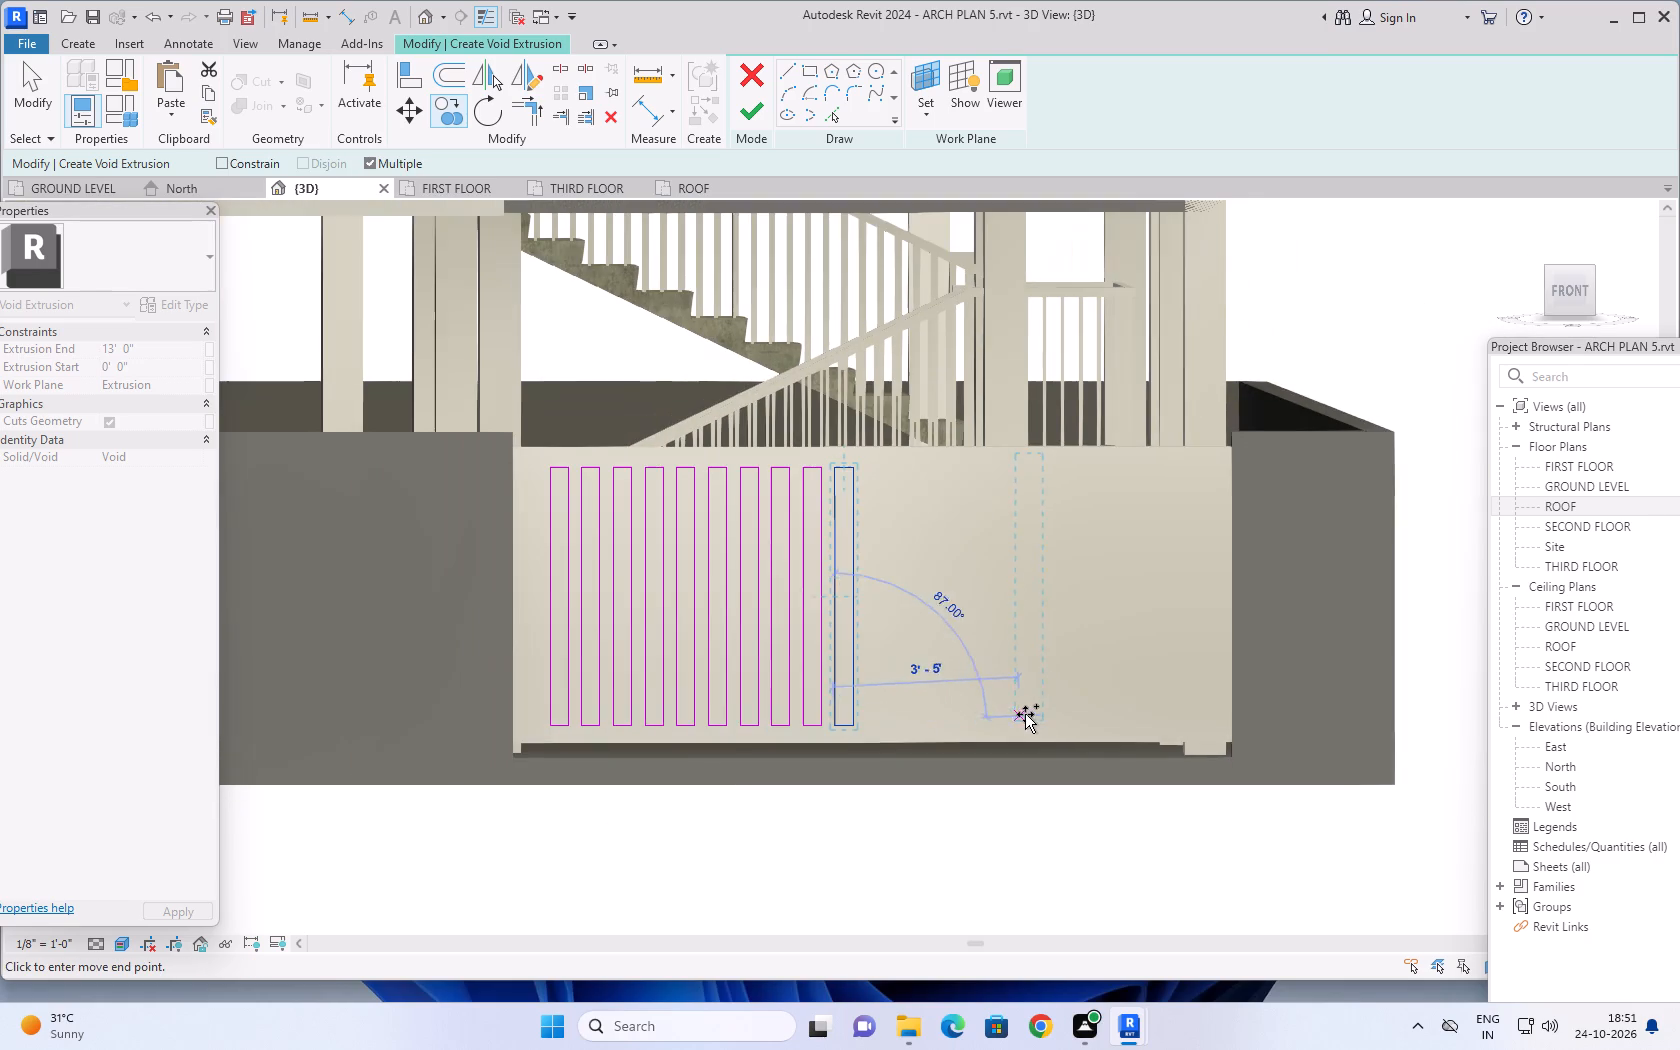
{"action": "key", "text": "Escape"}
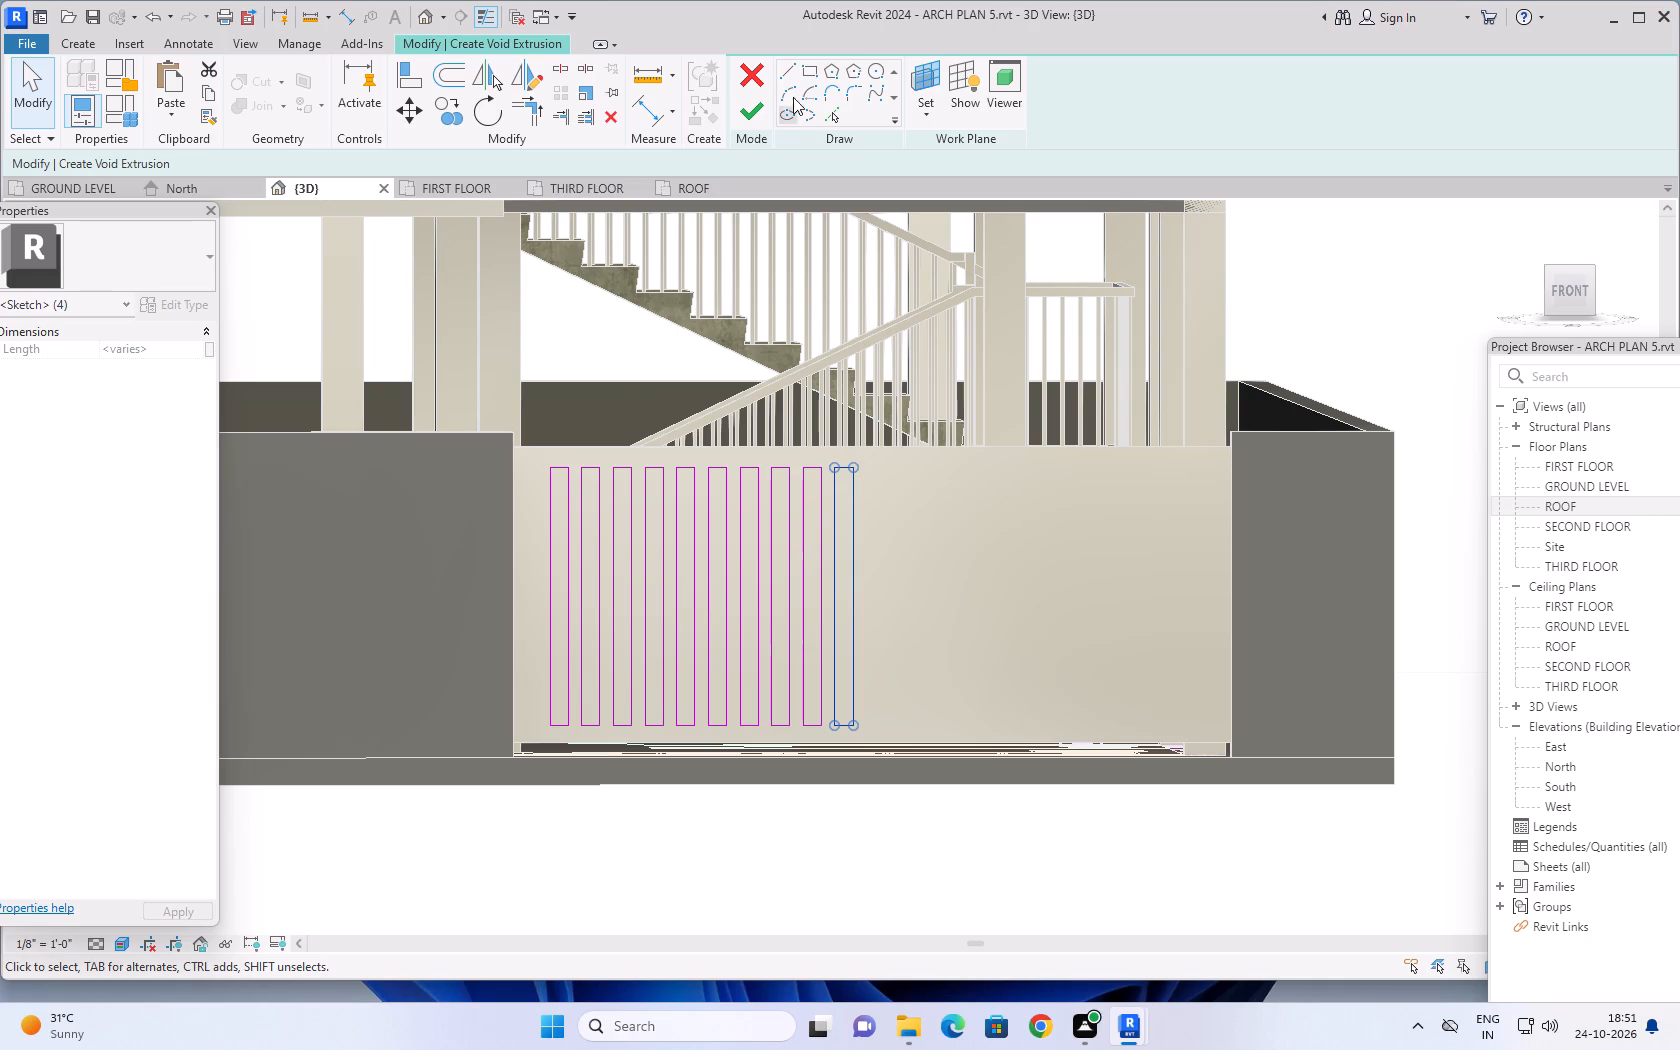
Sketch a horizontal slot rectangle about 6'-2" by 4" across the gate's unslotted half, level with the vertical slots' tops.
{"action": "left_click", "coordinate": [810, 77]}
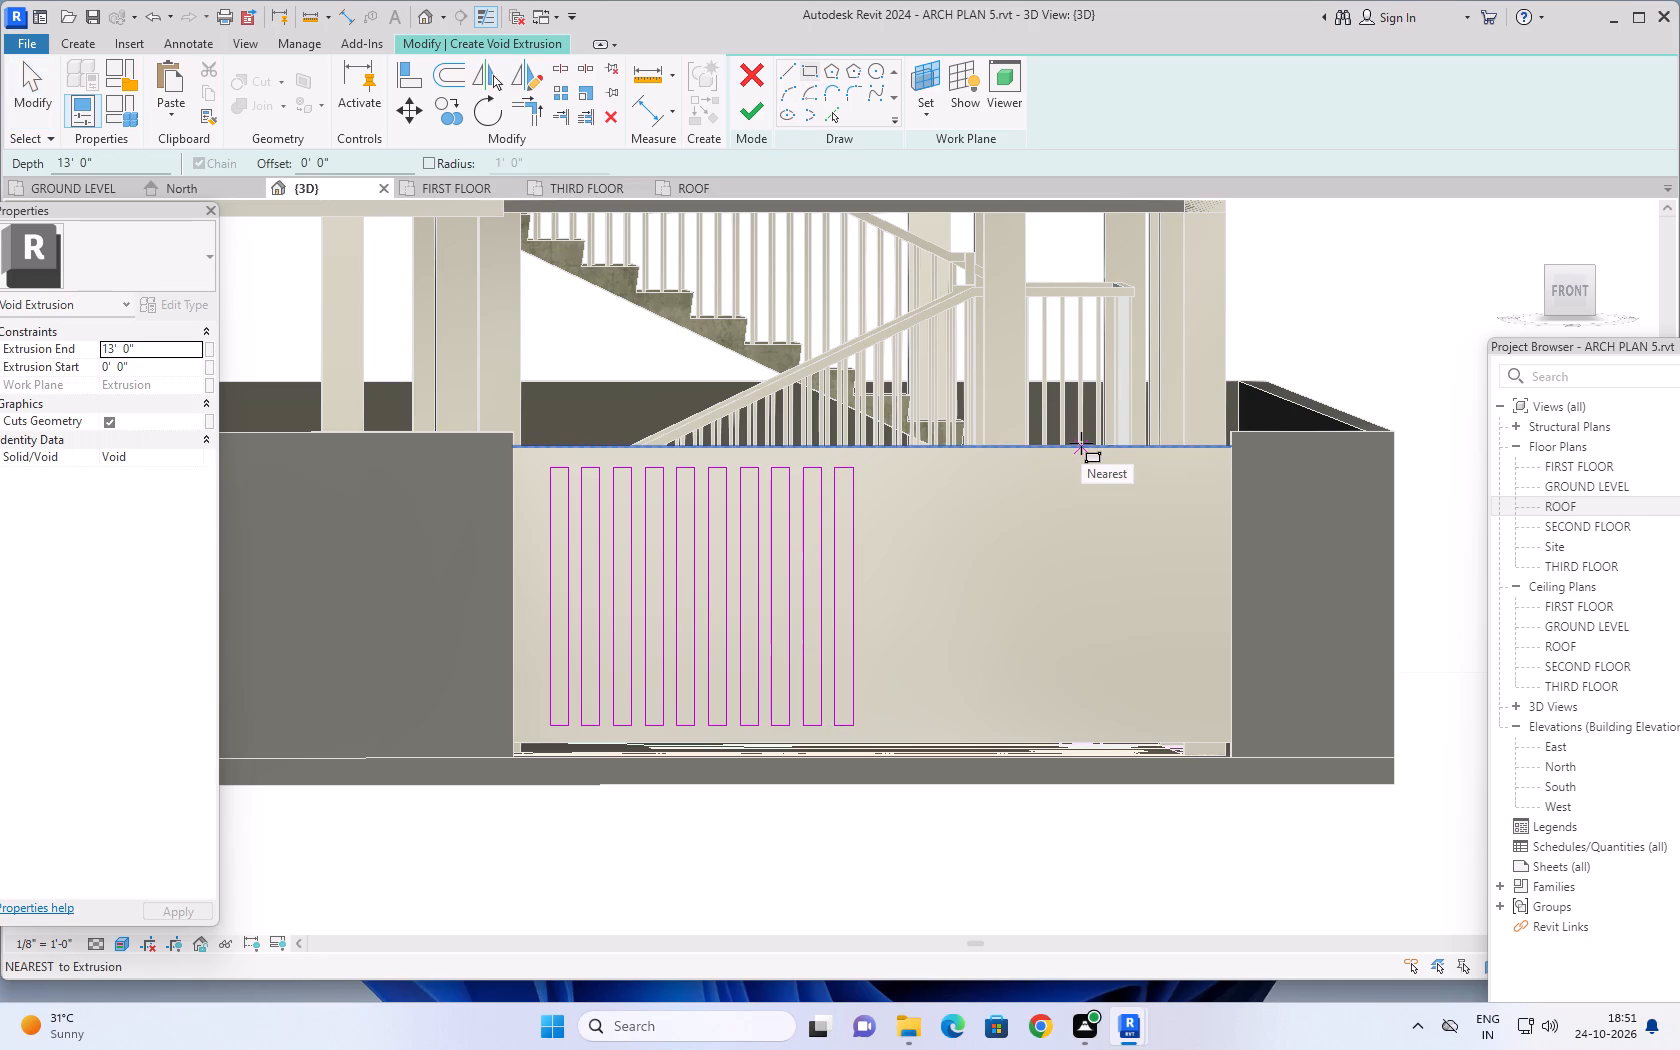
{"action": "scroll", "coordinate": [929, 482], "scroll_direction": "up", "scroll_amount": 3}
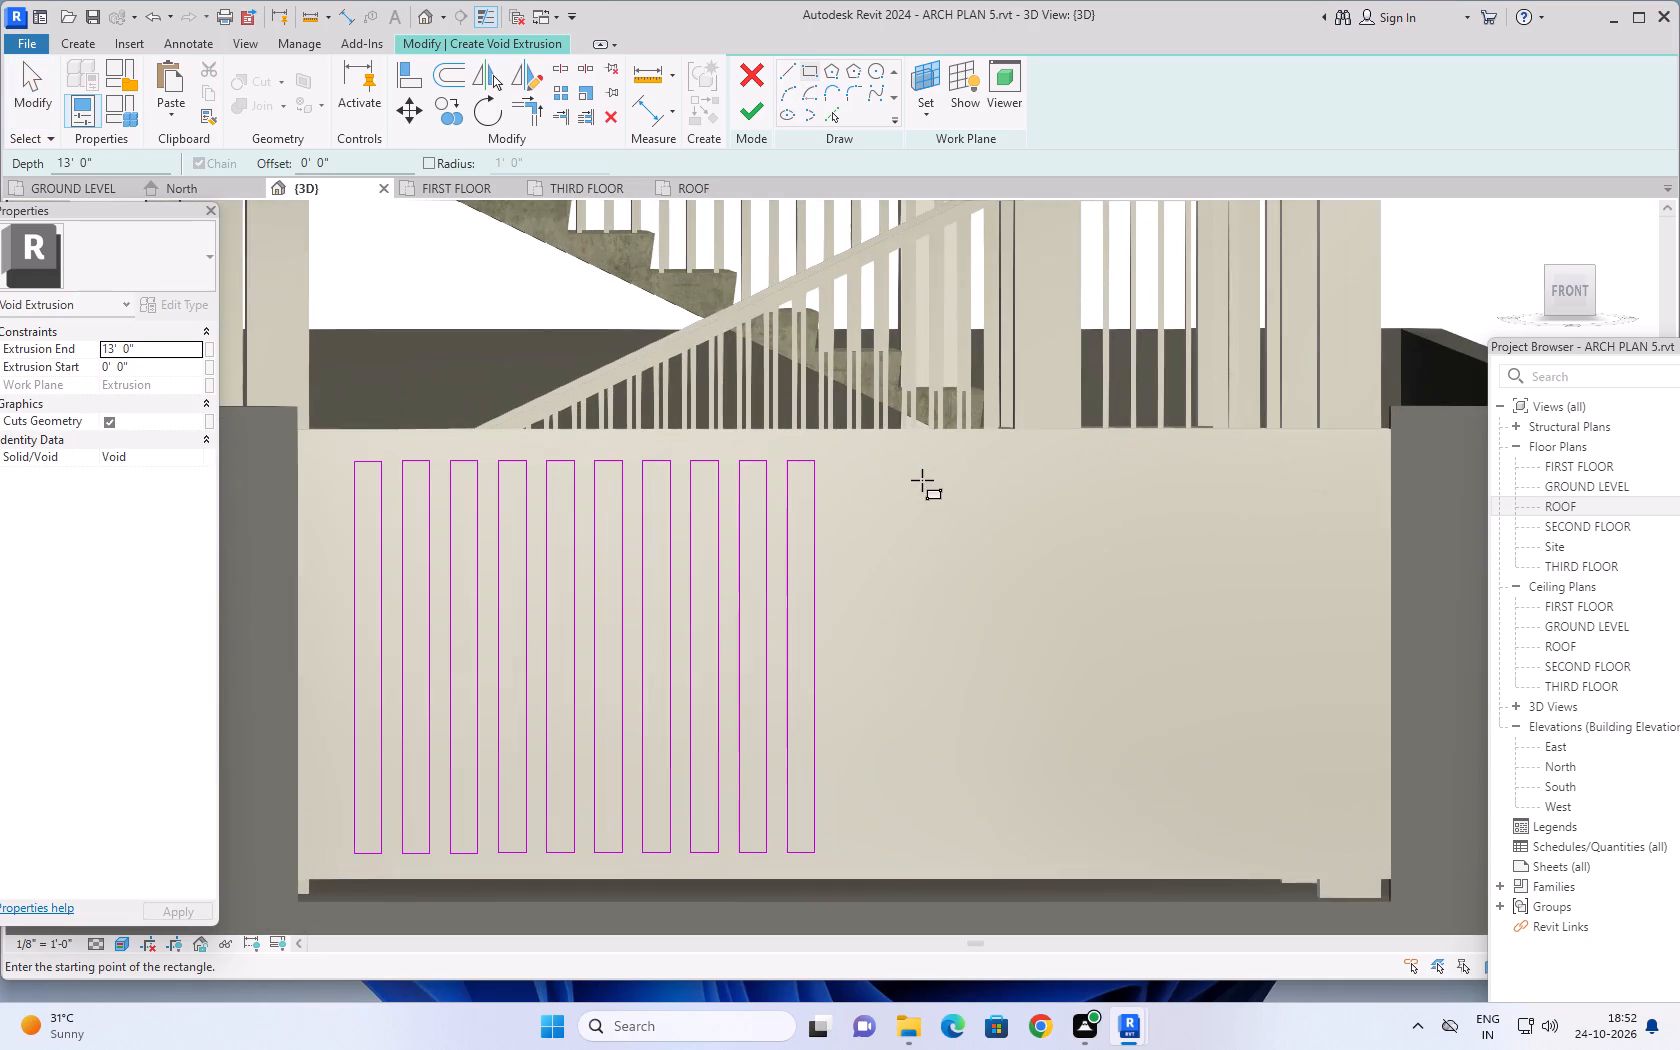
{"action": "left_click", "coordinate": [861, 465]}
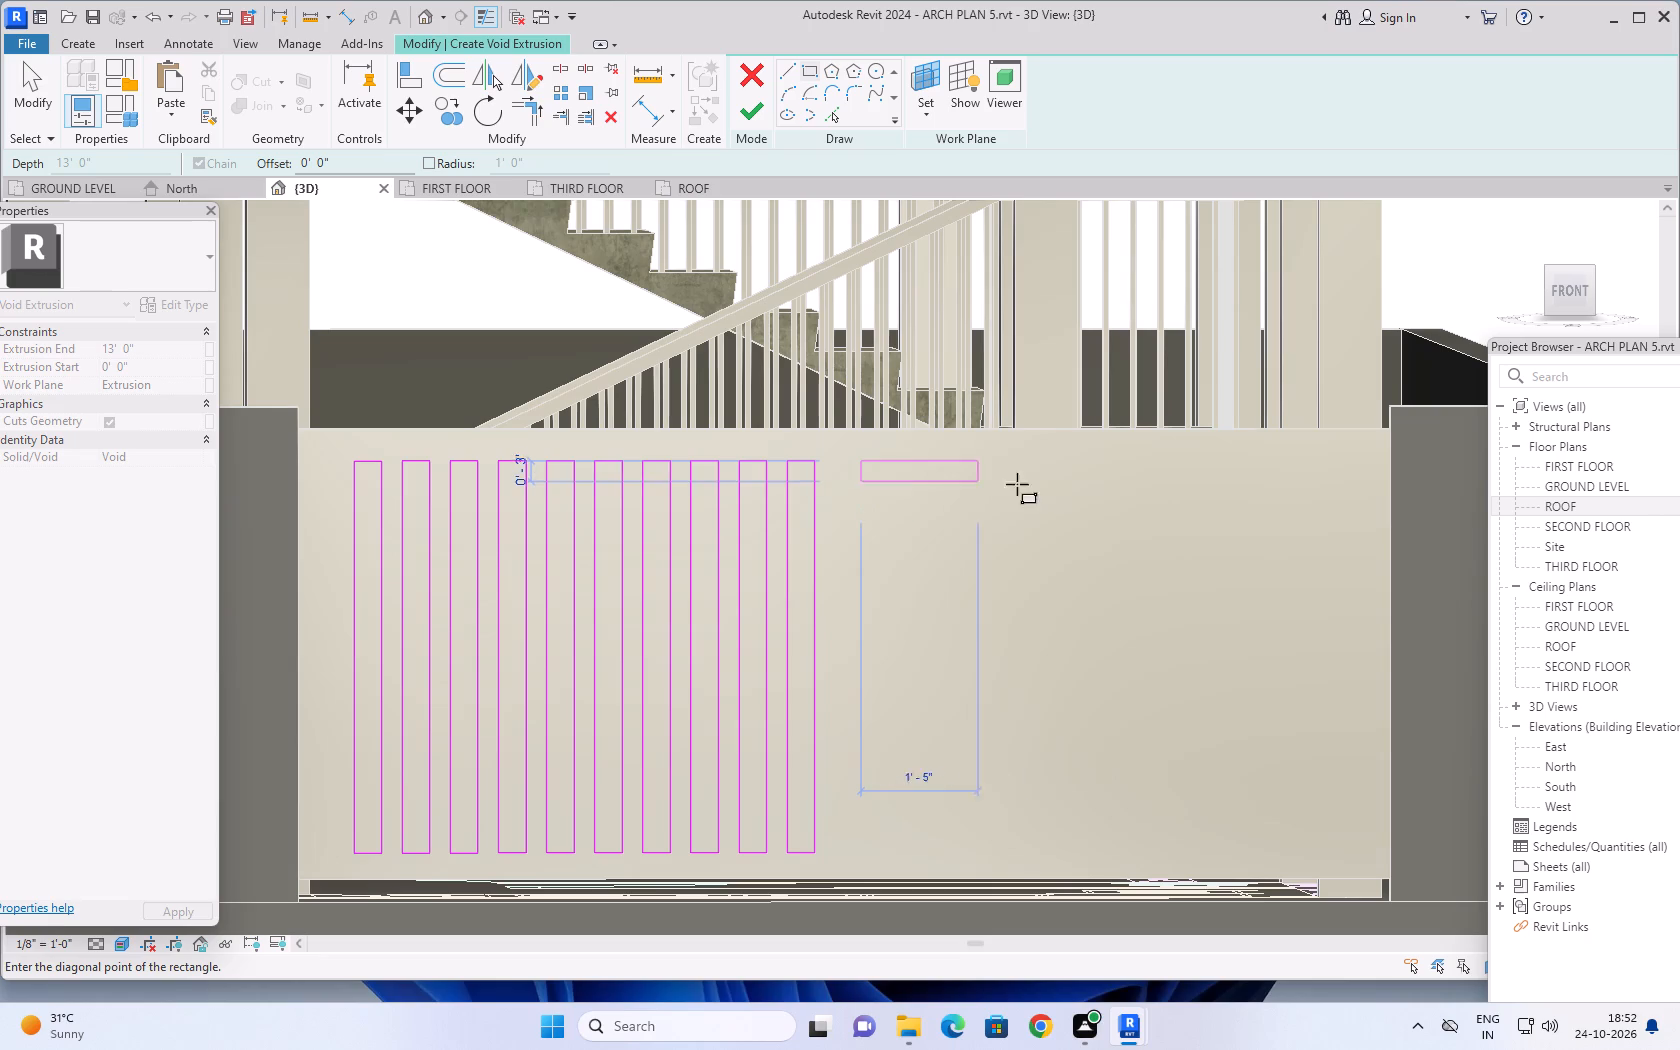
{"action": "left_click", "coordinate": [1369, 485]}
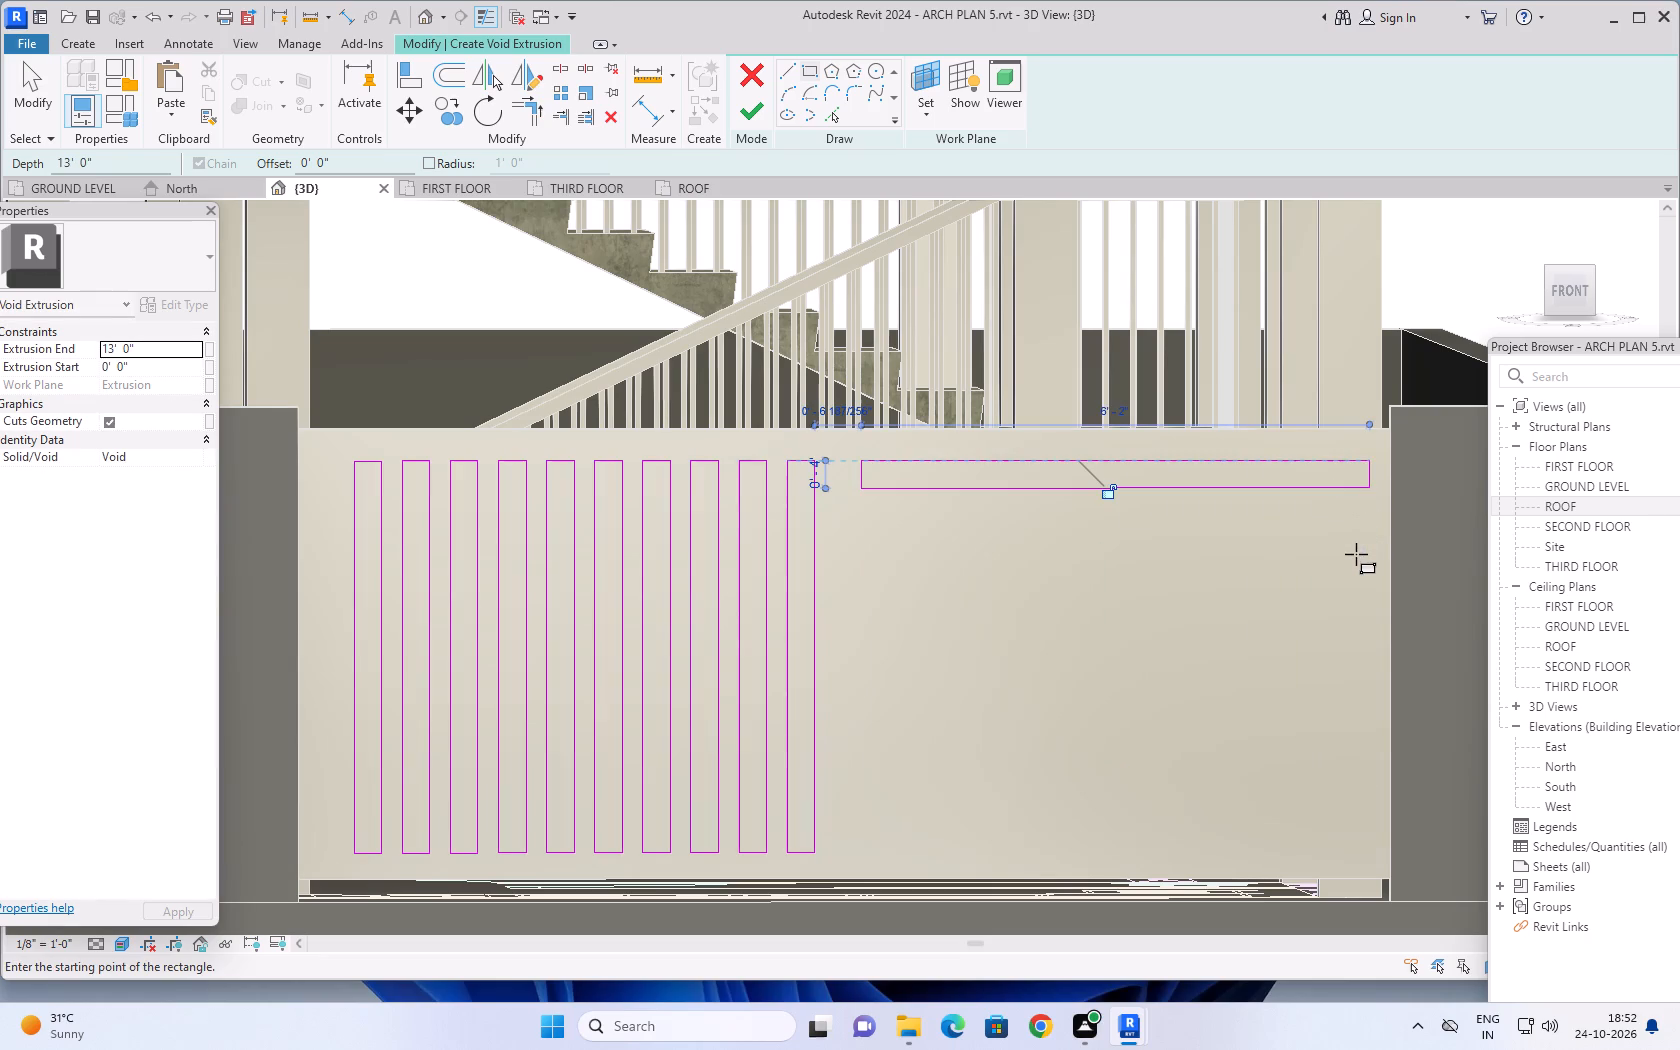
{"action": "key", "text": "Escape"}
{"action": "key", "text": "Escape"}
{"action": "key", "text": "Escape"}
{"action": "key", "text": "Escape"}
{"action": "key", "text": "Escape"}
Copy the horizontal slot outline seven times down the gate panel's unslotted half, spacing the copies 7" apart.
{"action": "left_click_drag", "start_coordinate": [1382, 443], "coordinate": [1113, 524]}
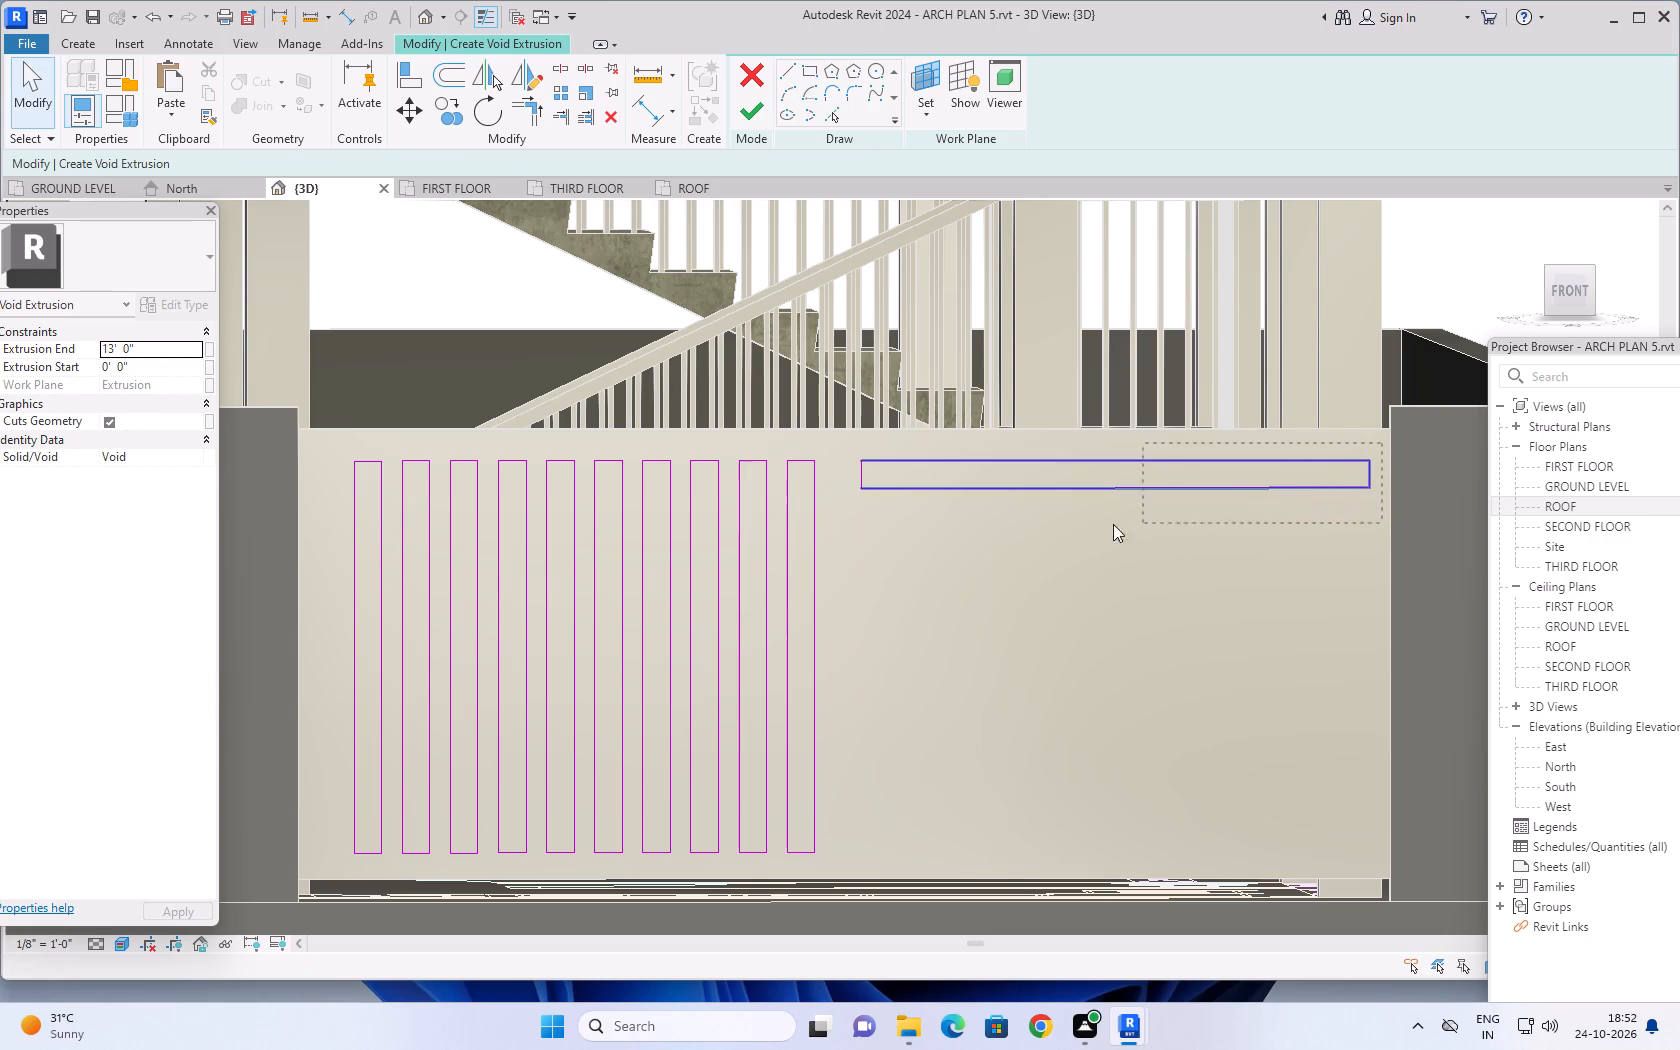
{"action": "left_click_drag", "start_coordinate": [1113, 524], "coordinate": [857, 538]}
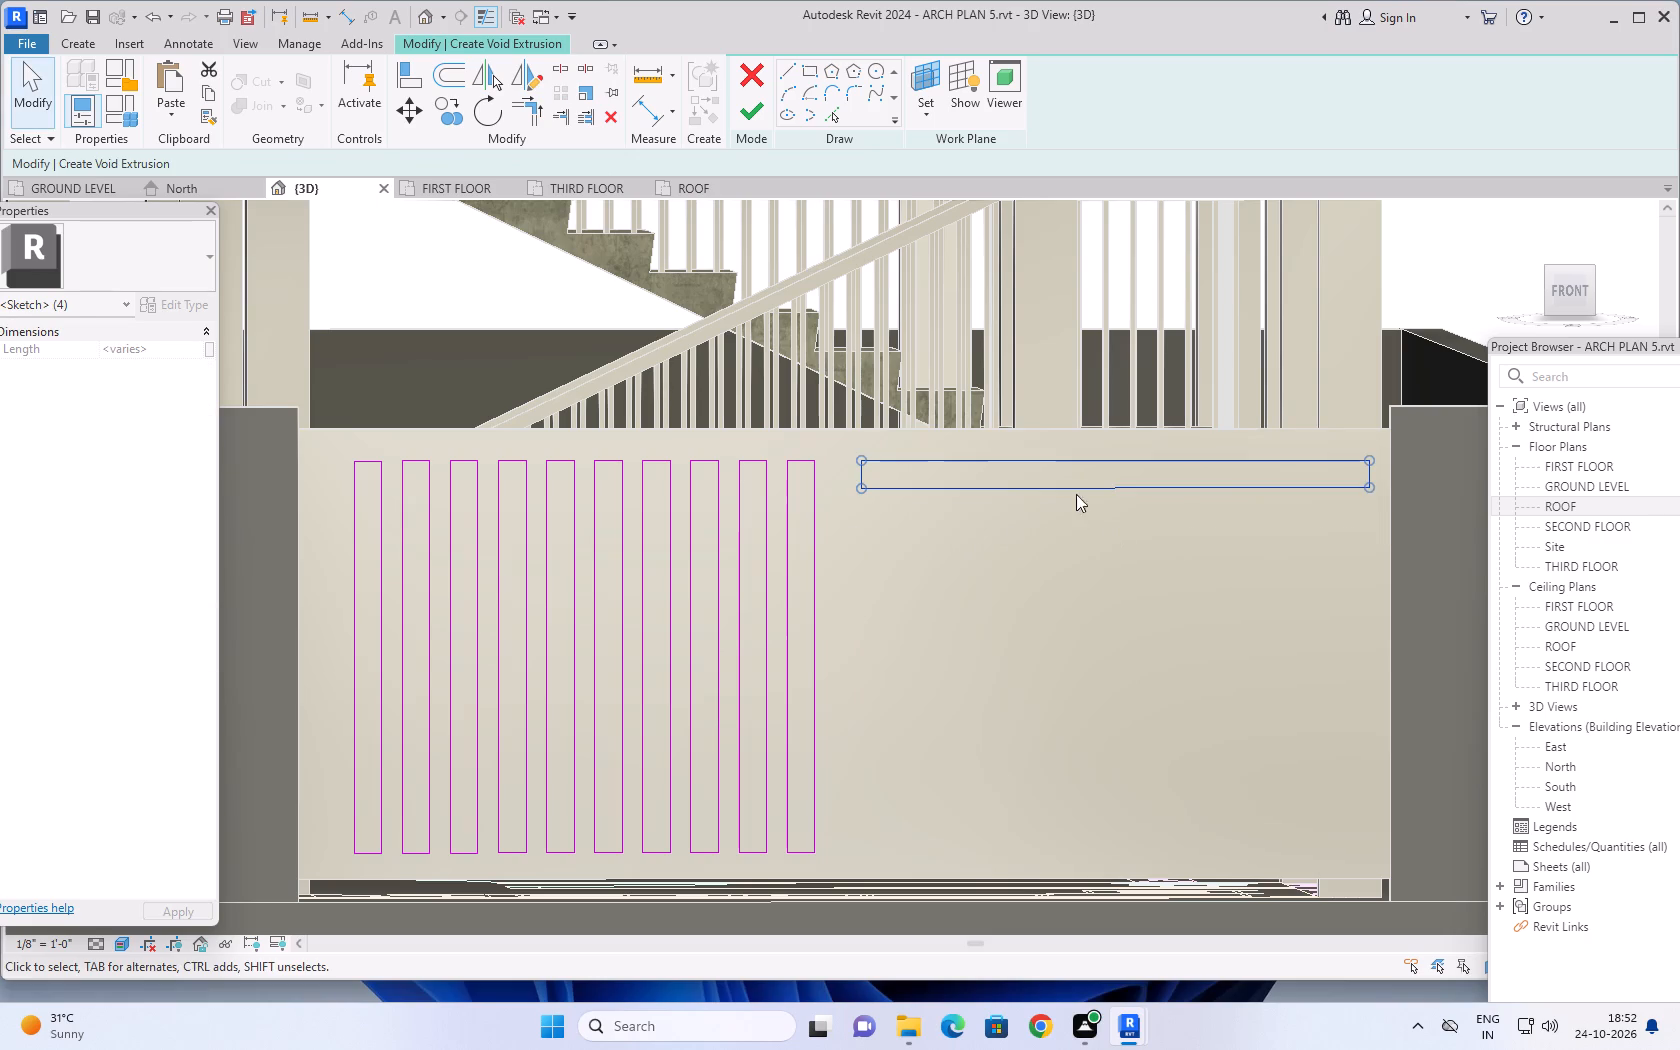
{"action": "left_click", "coordinate": [444, 99]}
{"action": "left_click", "coordinate": [1364, 461]}
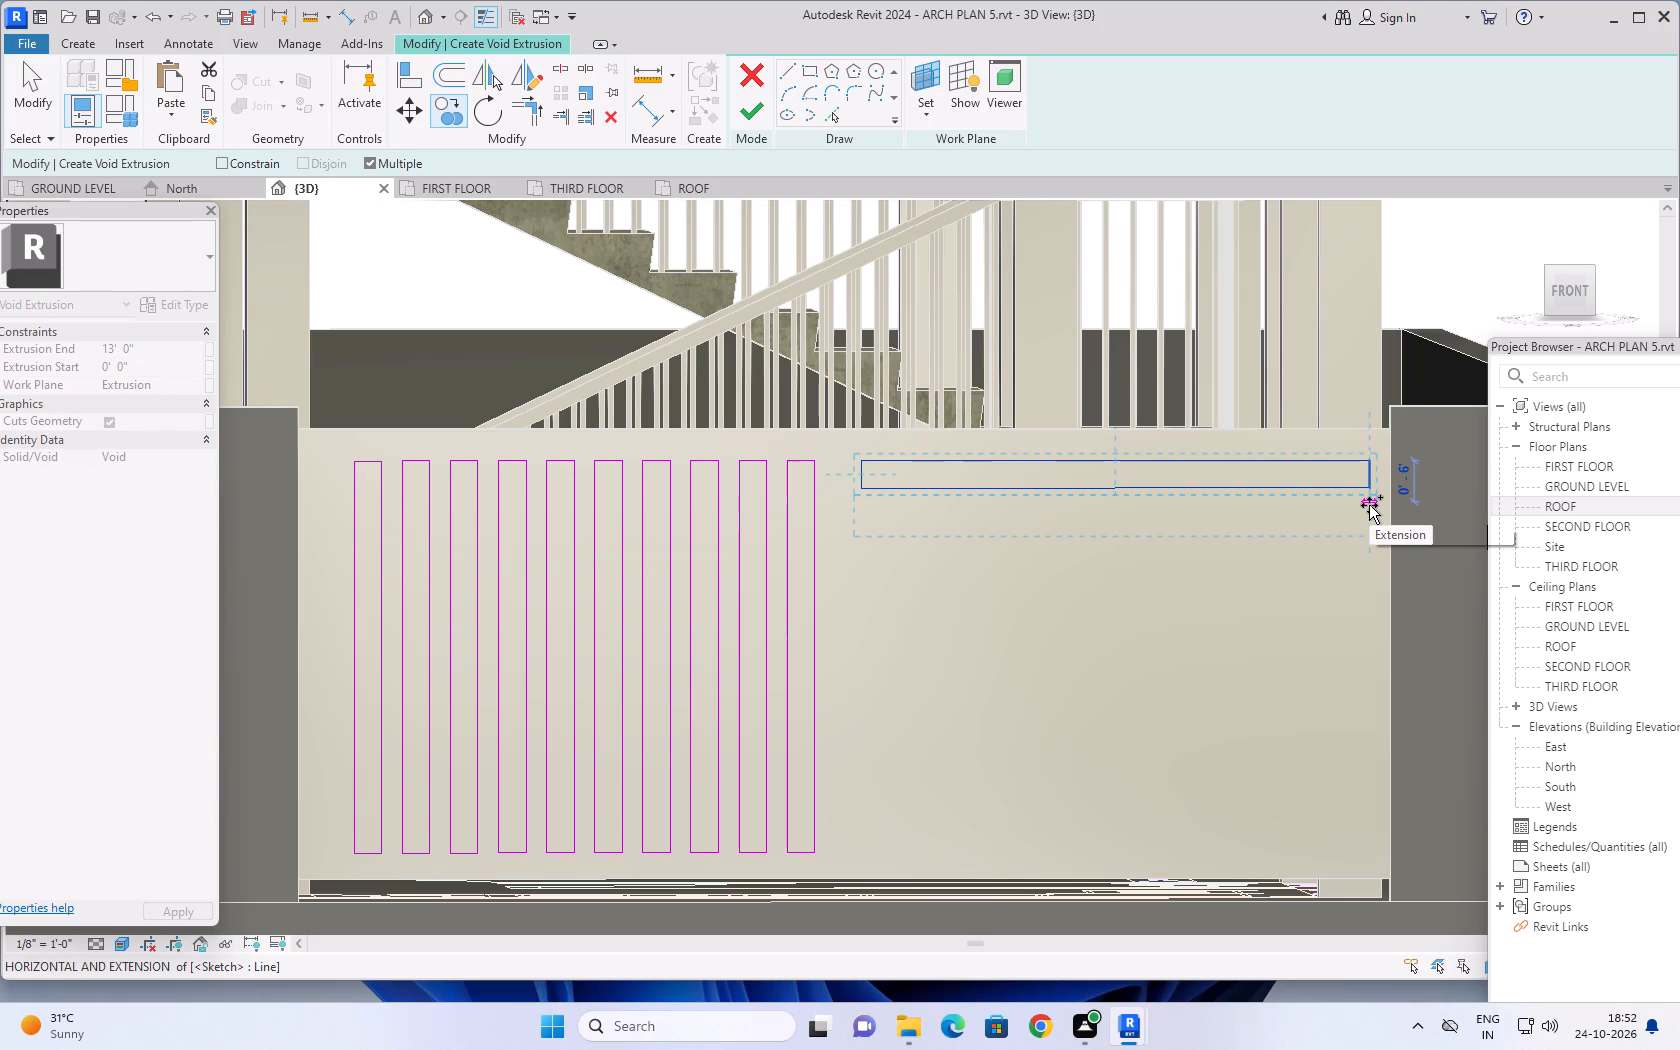
{"action": "left_click", "coordinate": [1369, 508]}
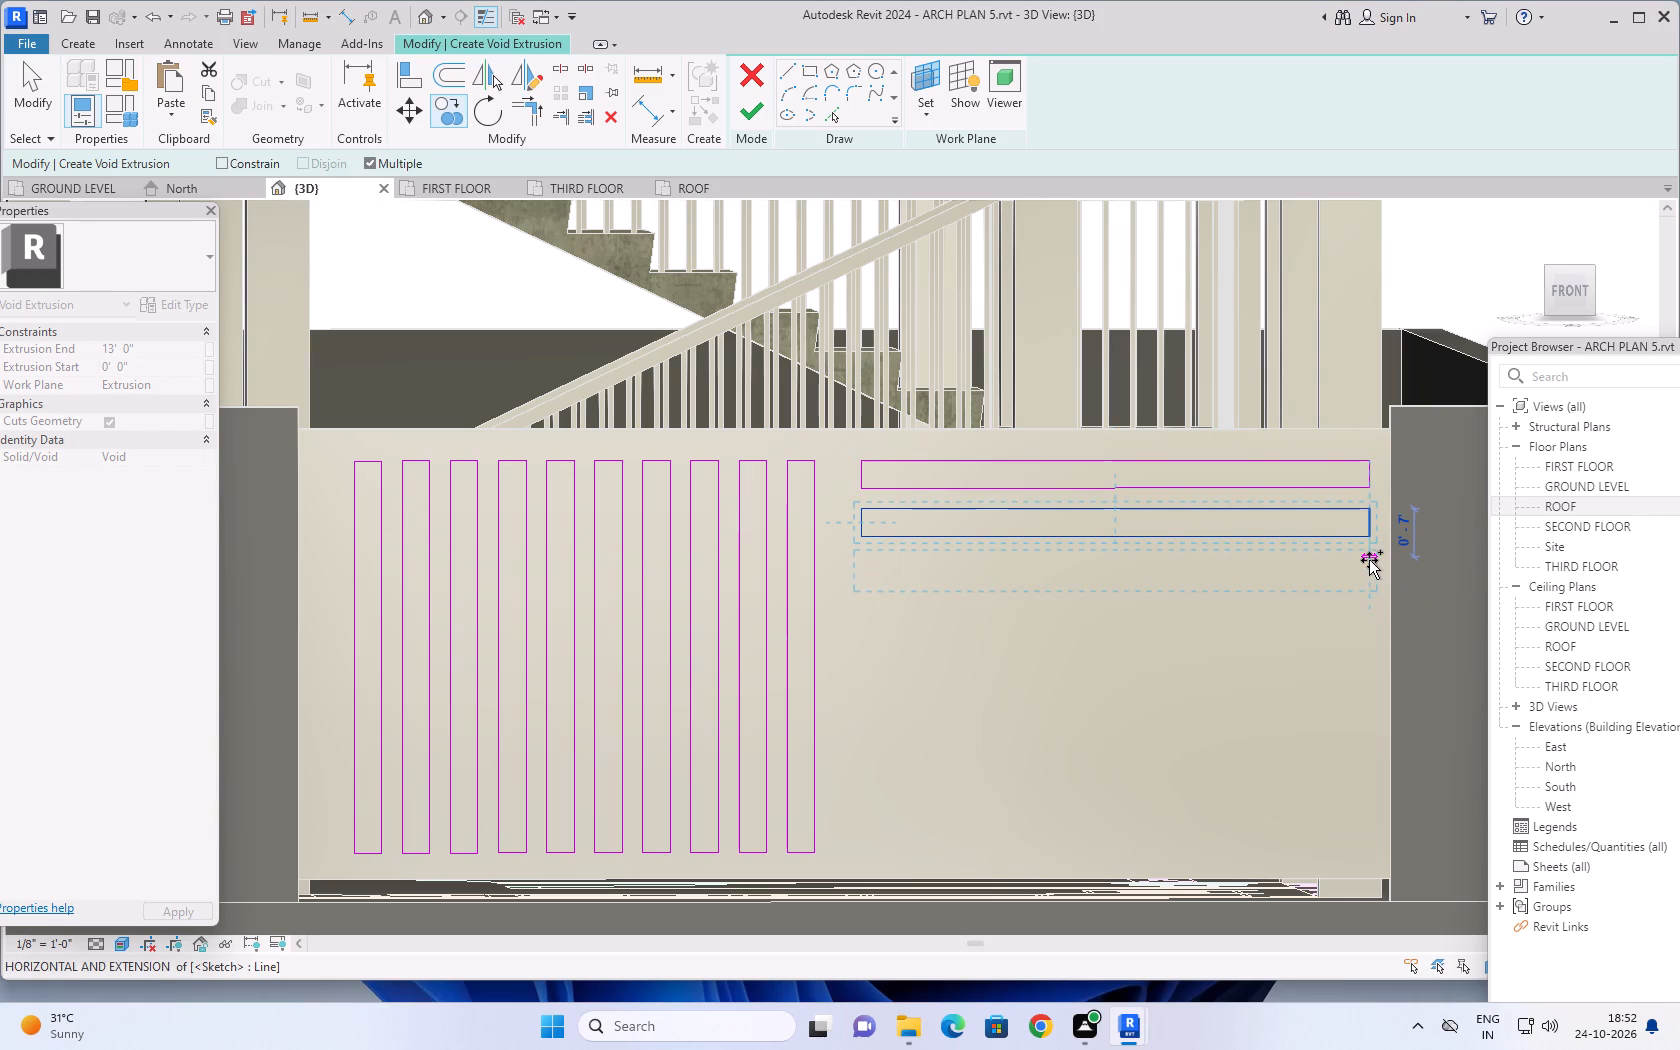
{"action": "left_click", "coordinate": [1369, 560]}
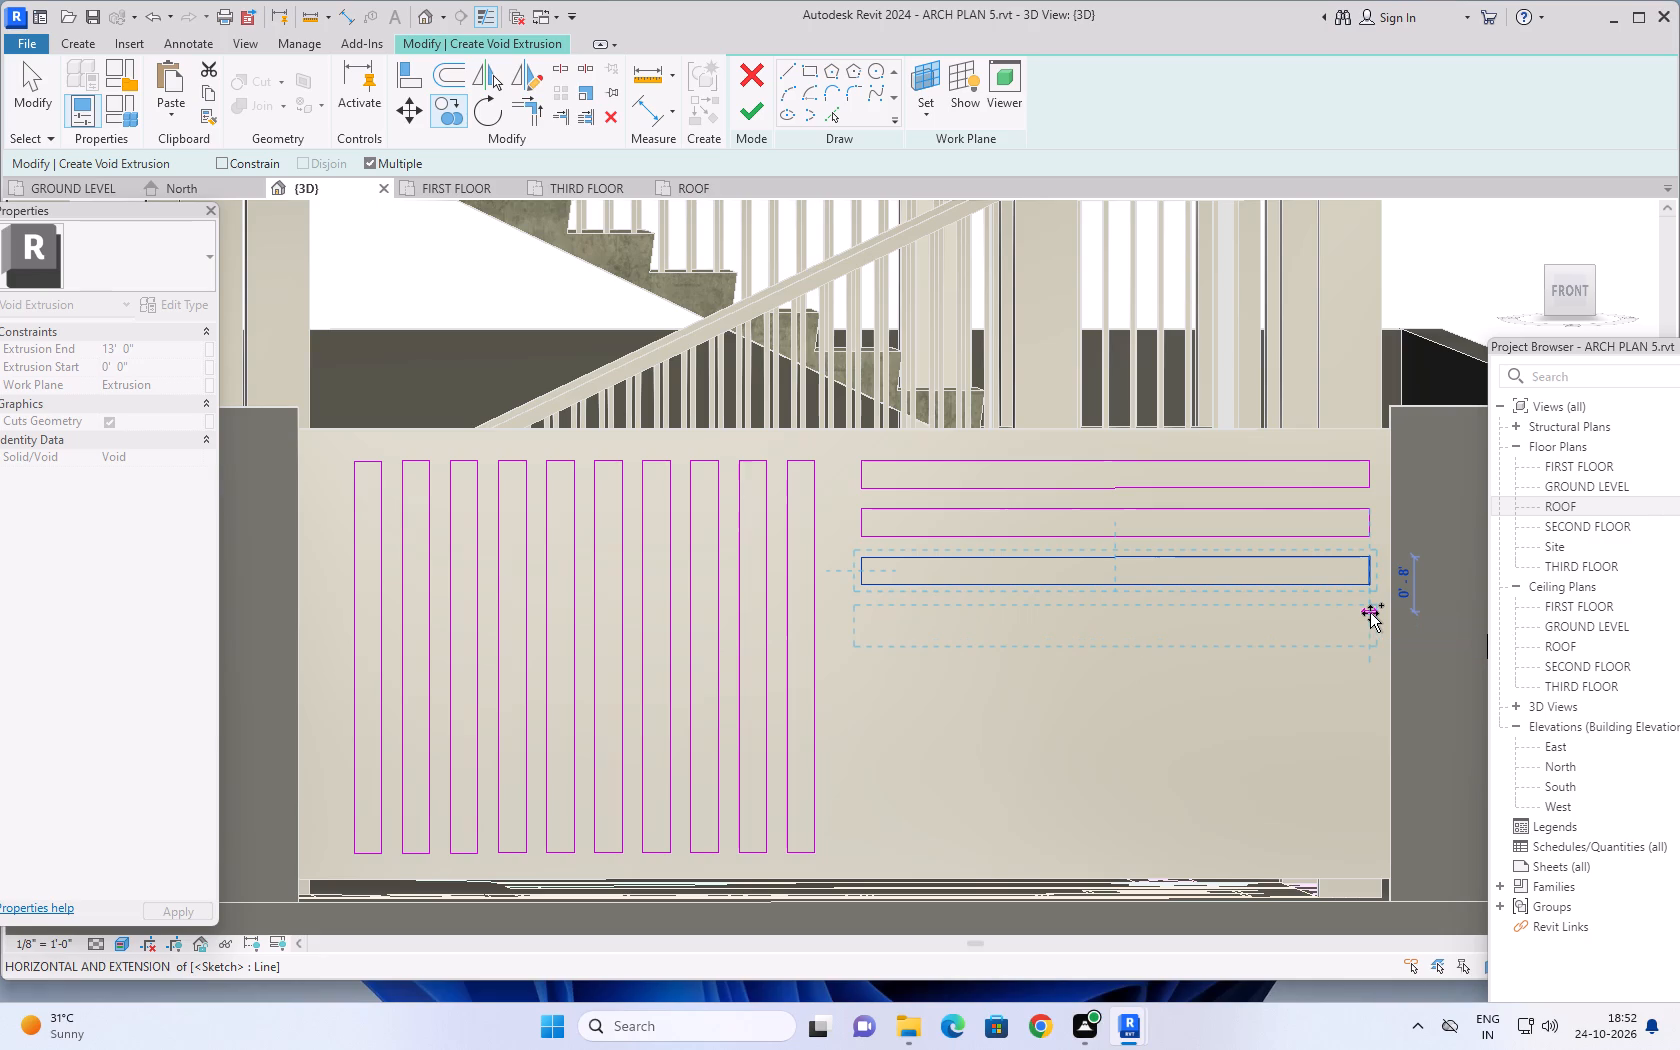
{"action": "scroll", "coordinate": [1370, 613], "scroll_direction": "up", "scroll_amount": 1}
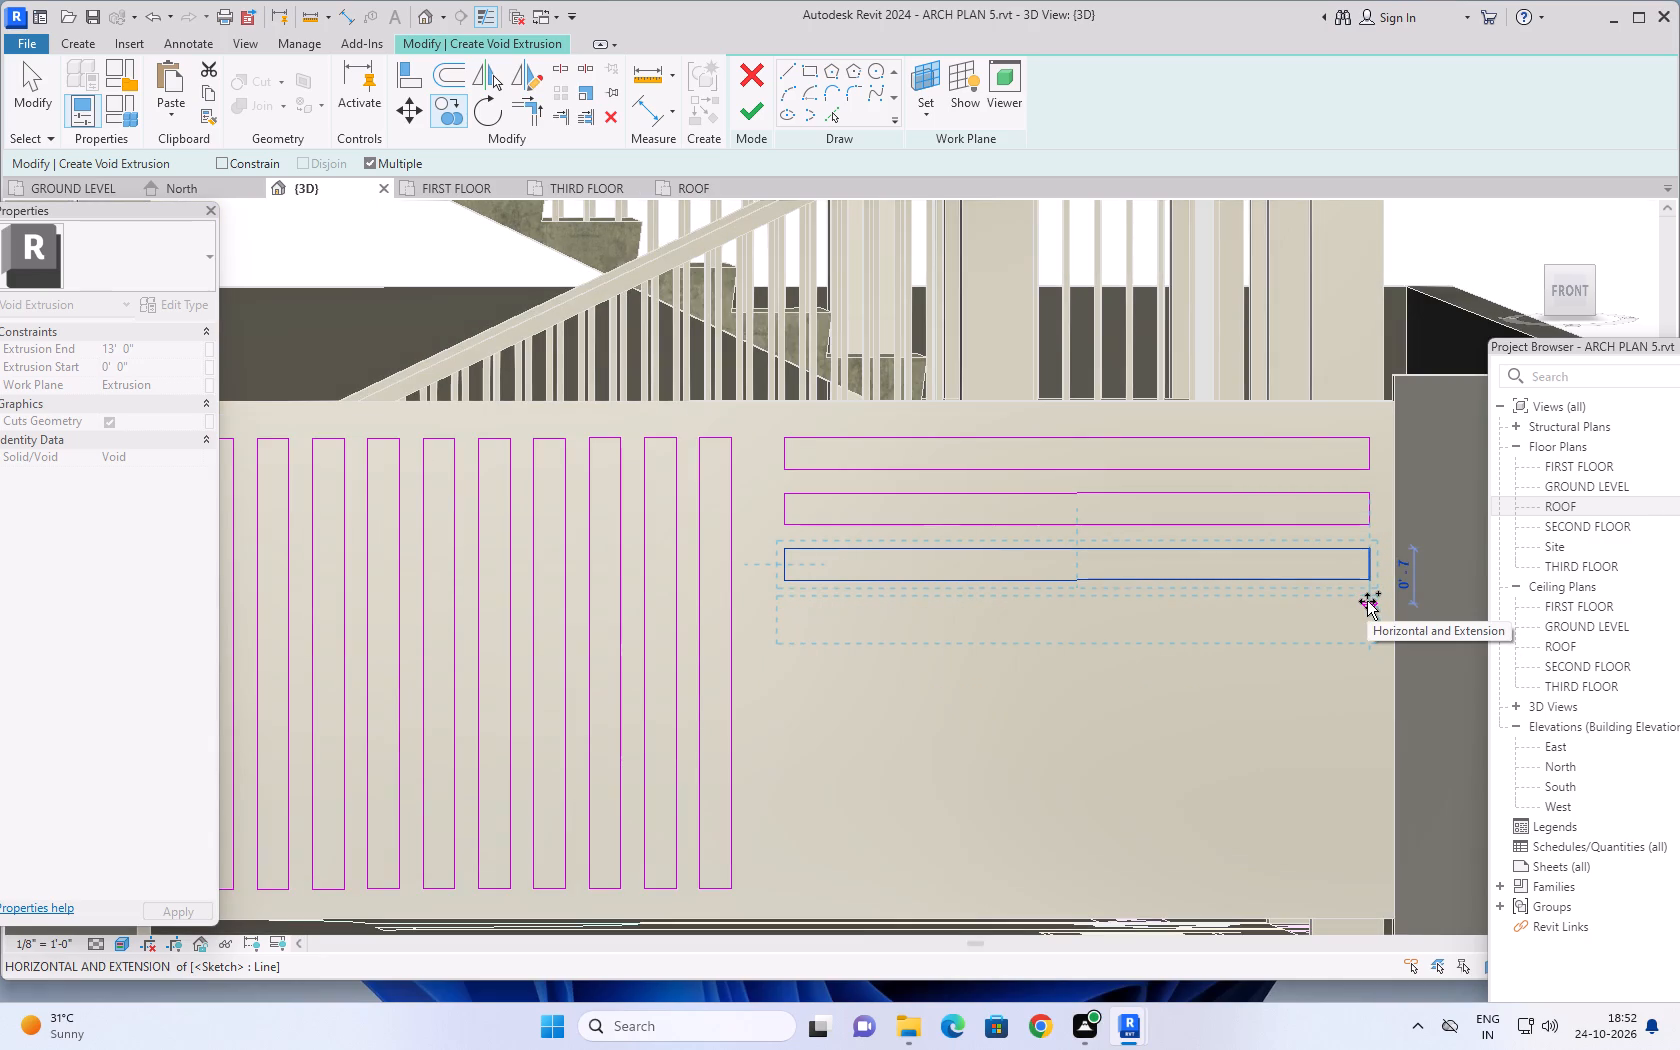
{"action": "left_click", "coordinate": [1367, 601]}
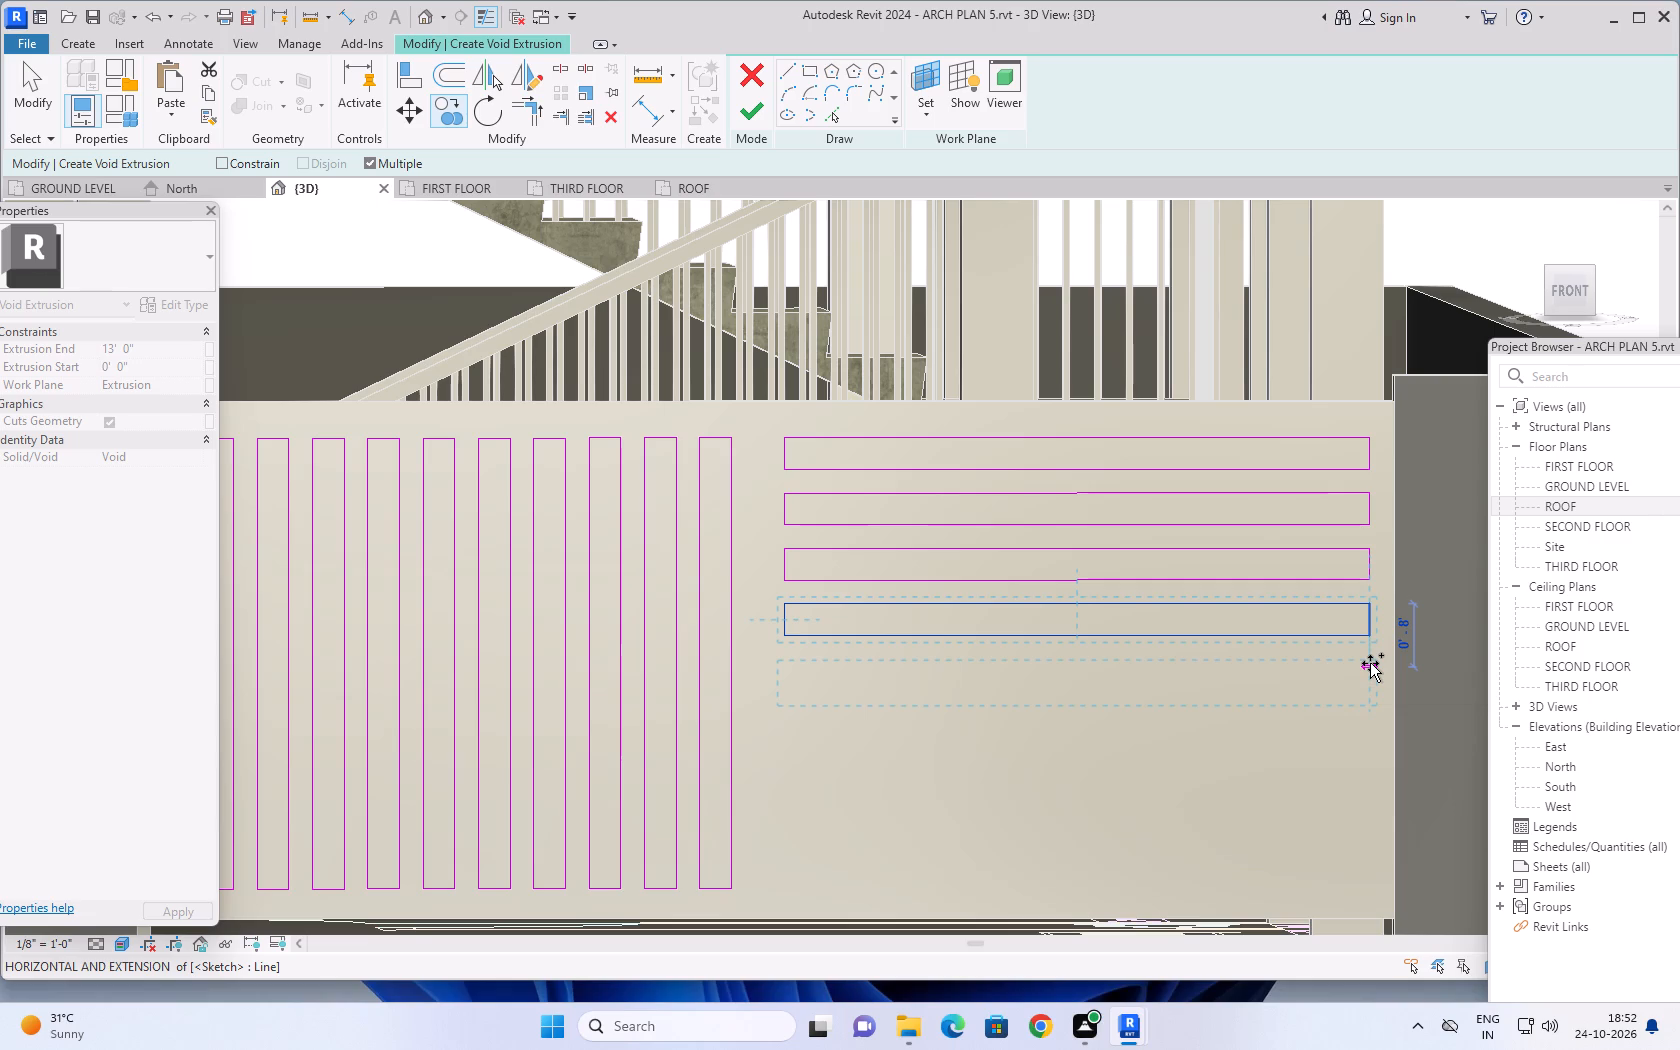
{"action": "left_click", "coordinate": [1370, 661]}
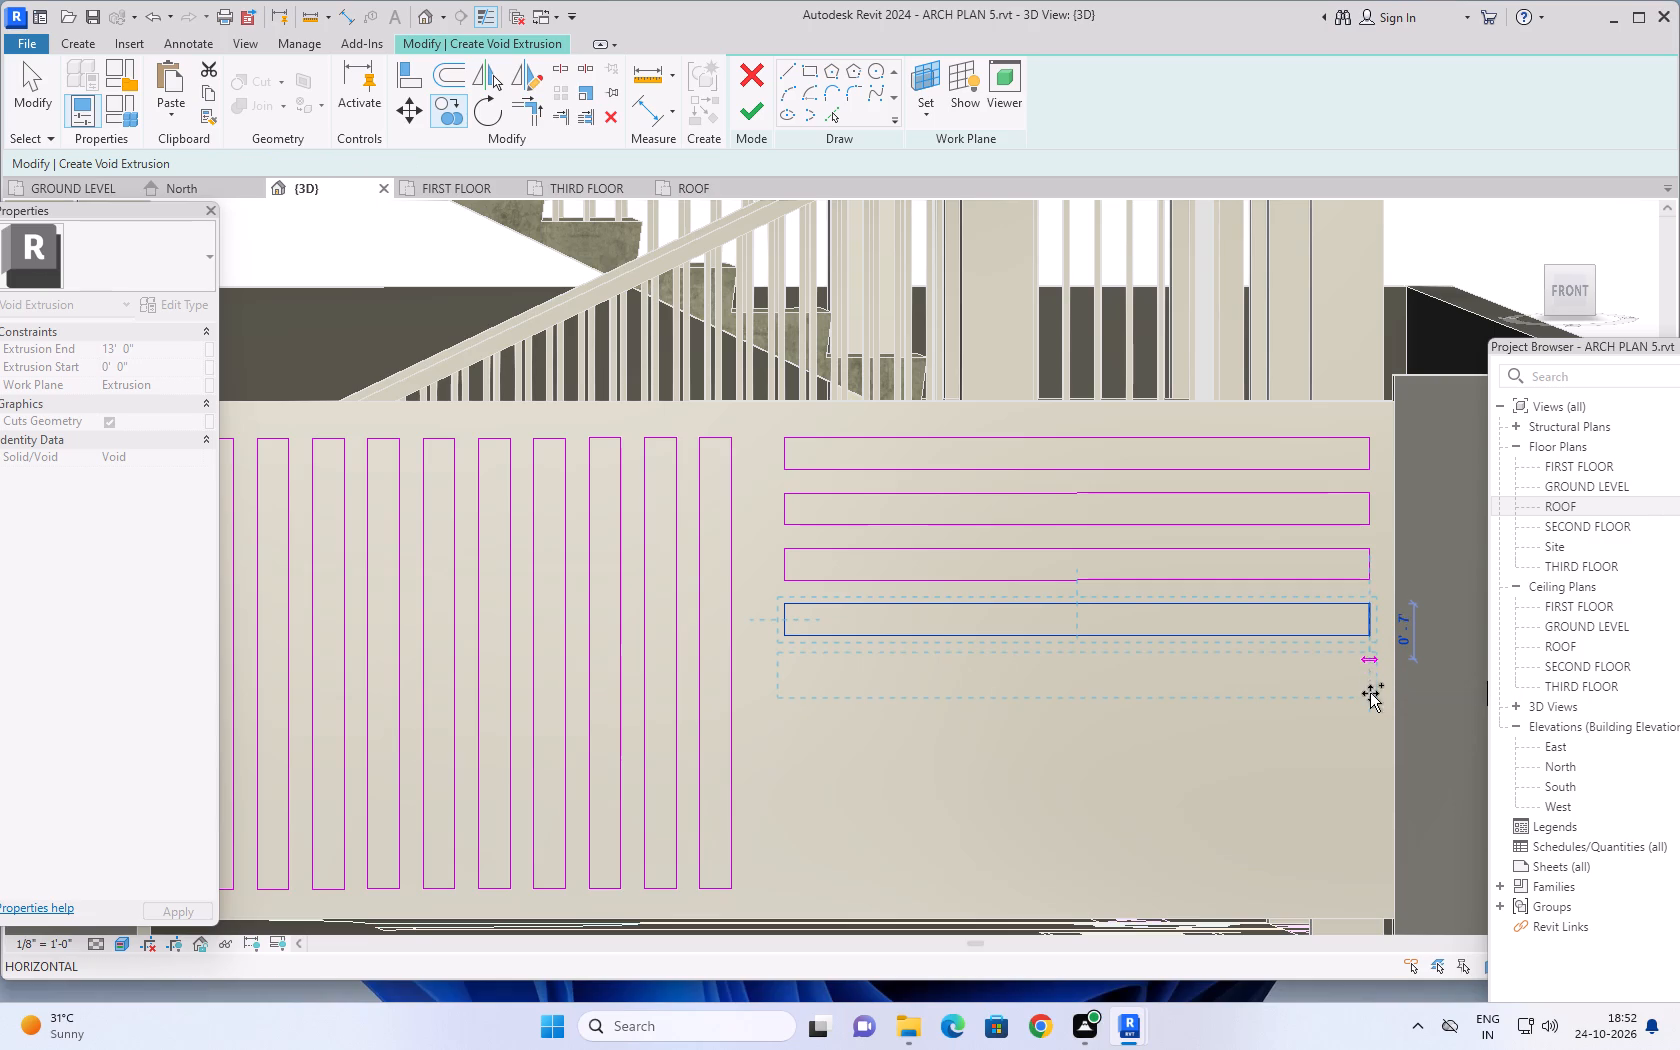
{"action": "left_click", "coordinate": [1367, 716]}
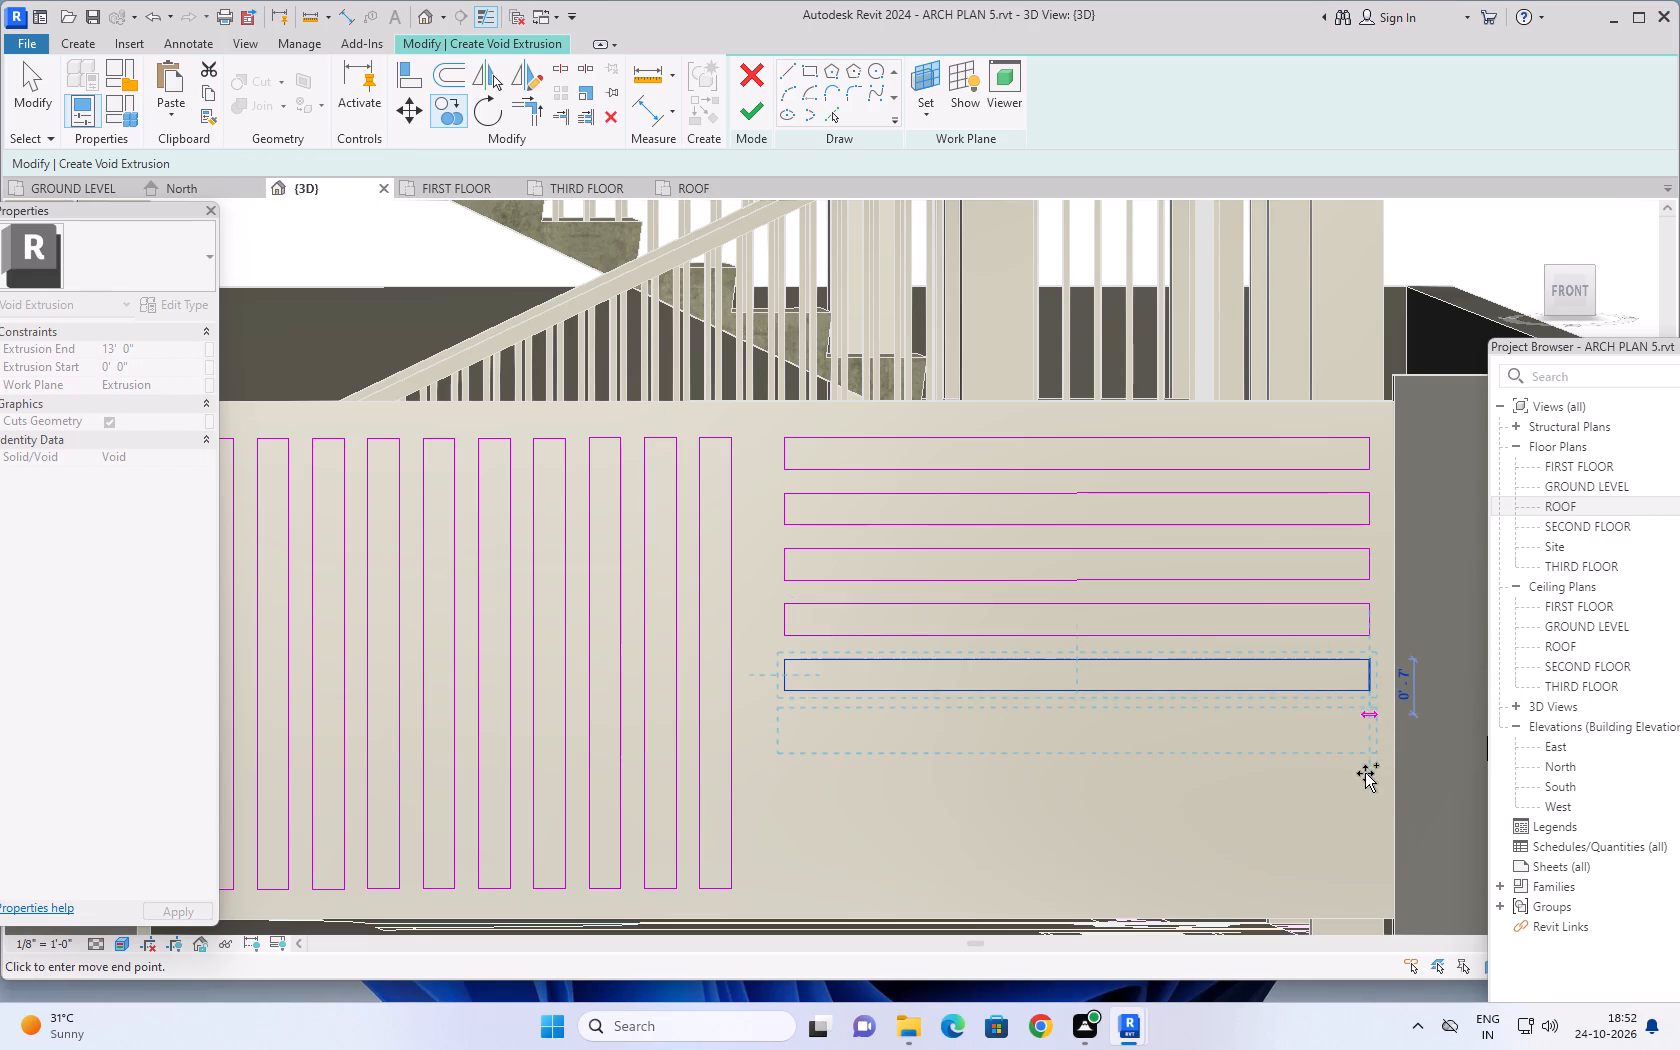
{"action": "scroll", "coordinate": [1365, 780], "scroll_direction": "down", "scroll_amount": 1}
{"action": "middle_click_drag", "start_coordinate": [1366, 789], "coordinate": [1362, 700]}
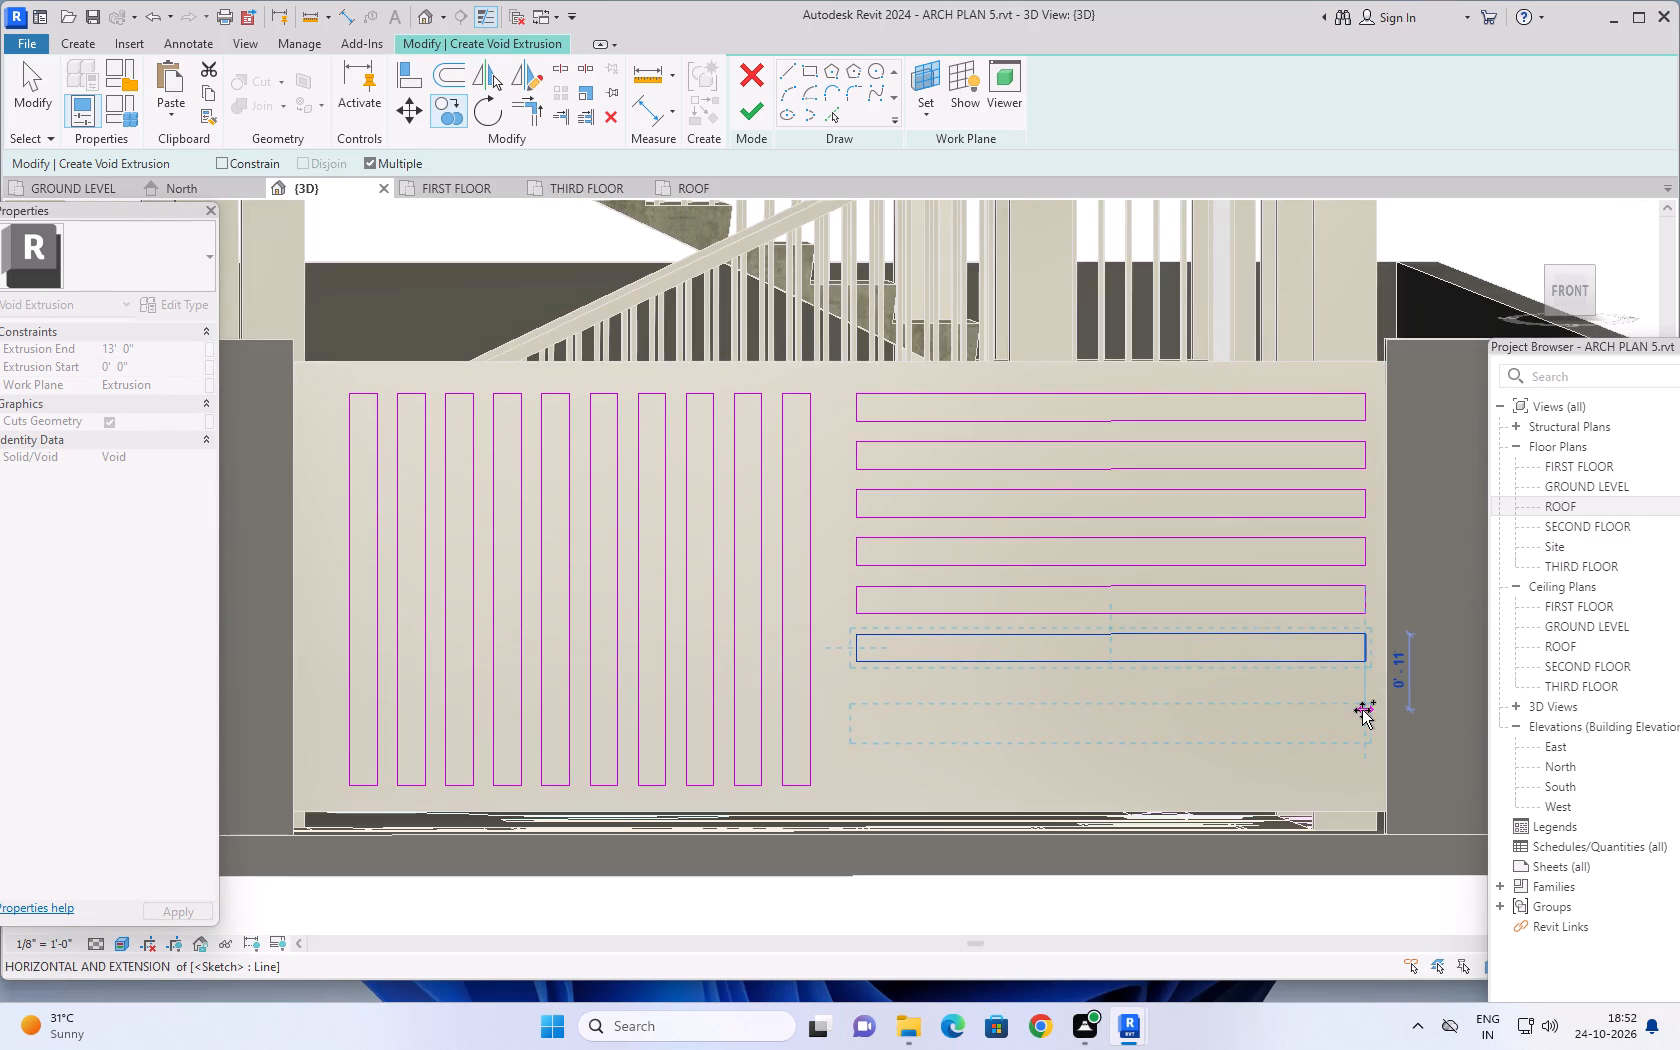
{"action": "scroll", "coordinate": [1362, 690], "scroll_direction": "up", "scroll_amount": 2}
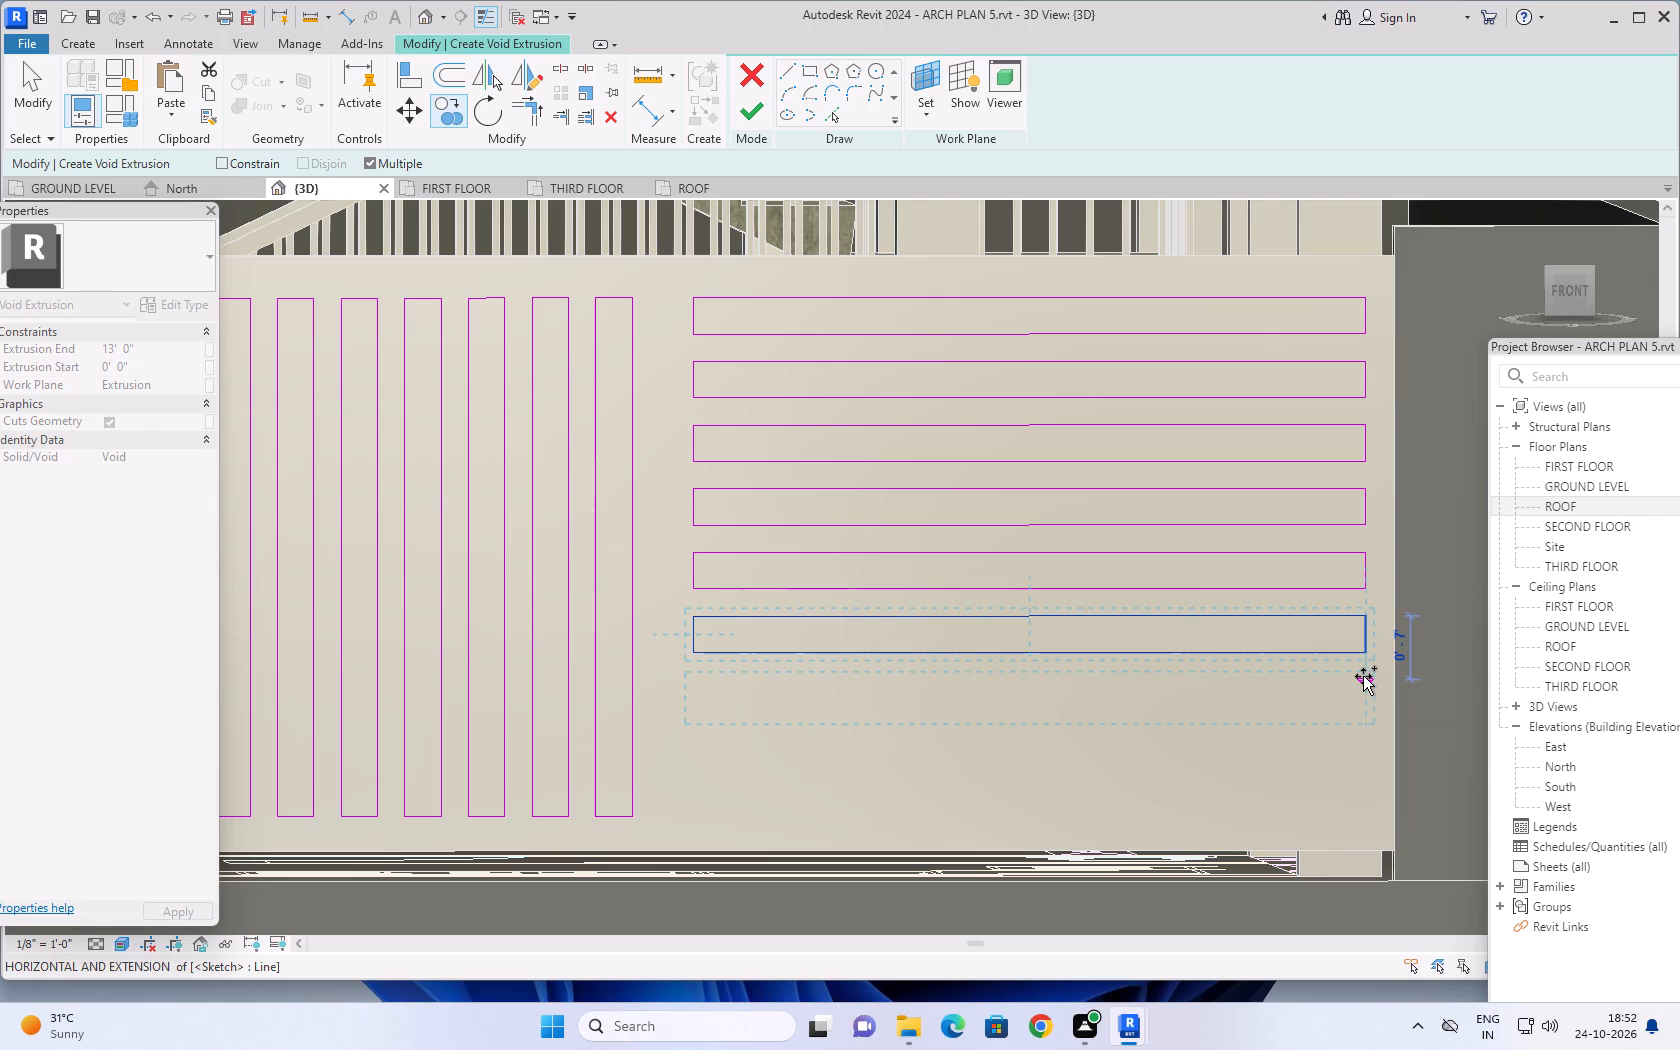
{"action": "left_click", "coordinate": [1364, 675]}
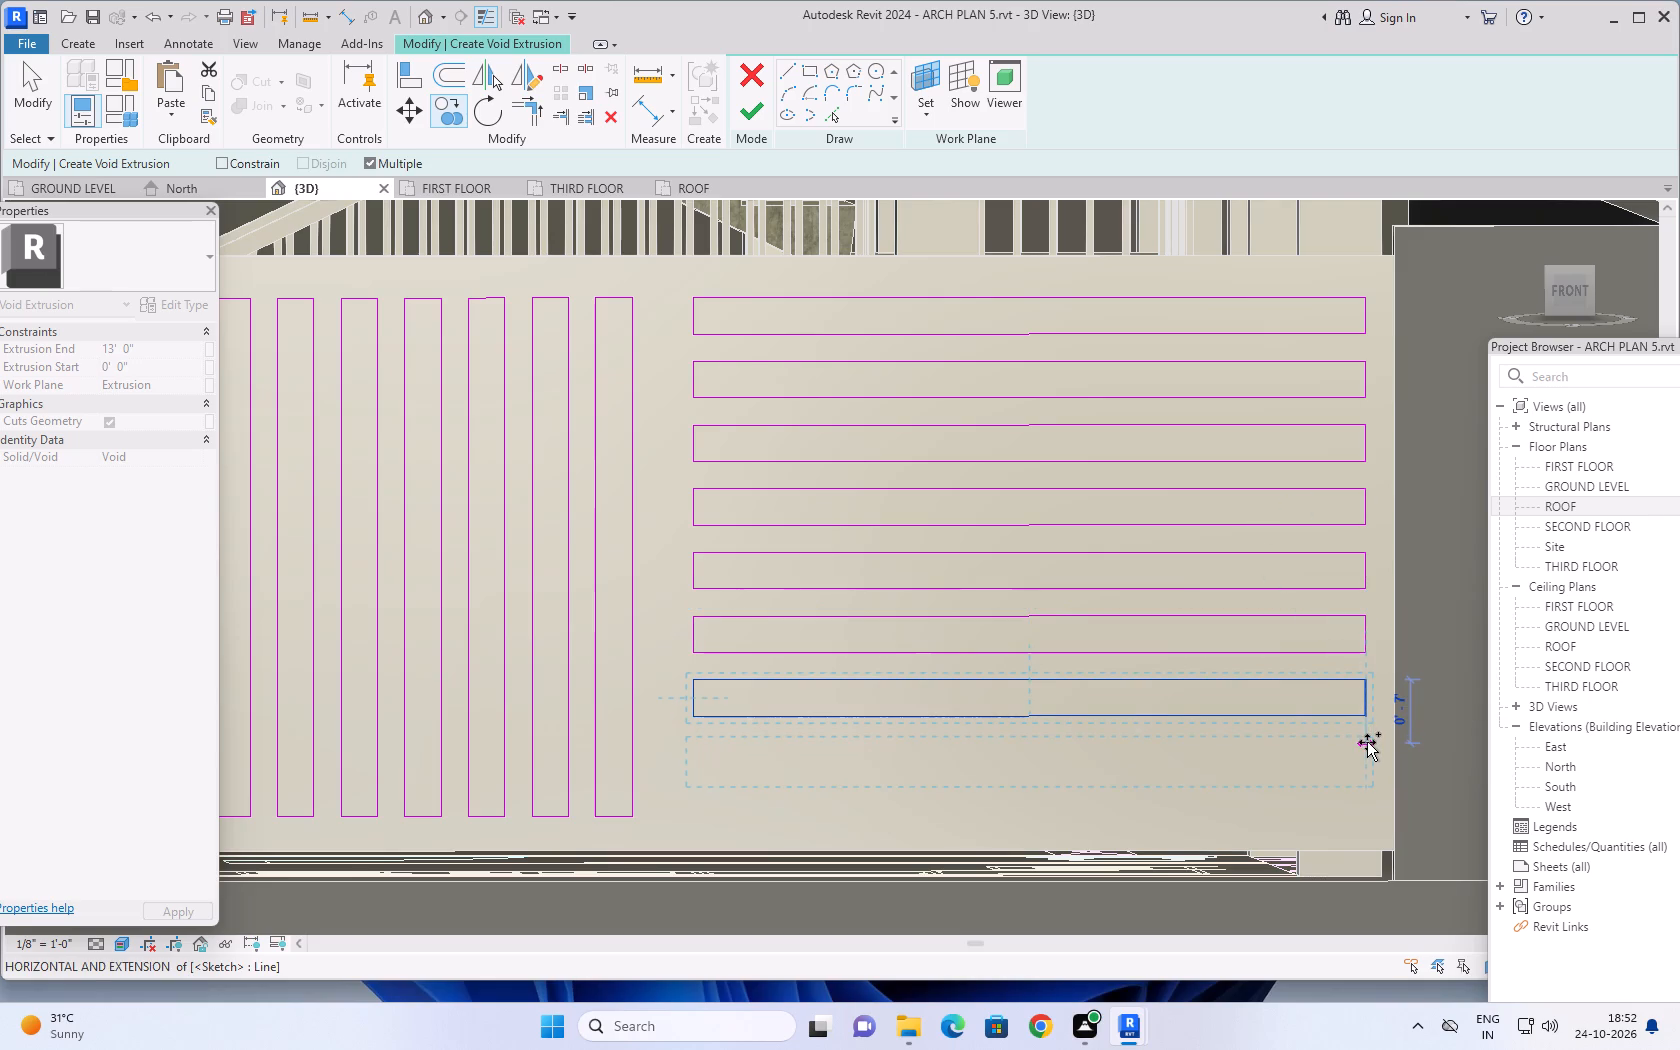
{"action": "left_click", "coordinate": [1367, 742]}
Add one last horizontal slot copy about 5 1/4" below the lowest one, near the gate panel's bottom edge.
{"action": "scroll", "coordinate": [1371, 787], "scroll_direction": "down", "scroll_amount": 2}
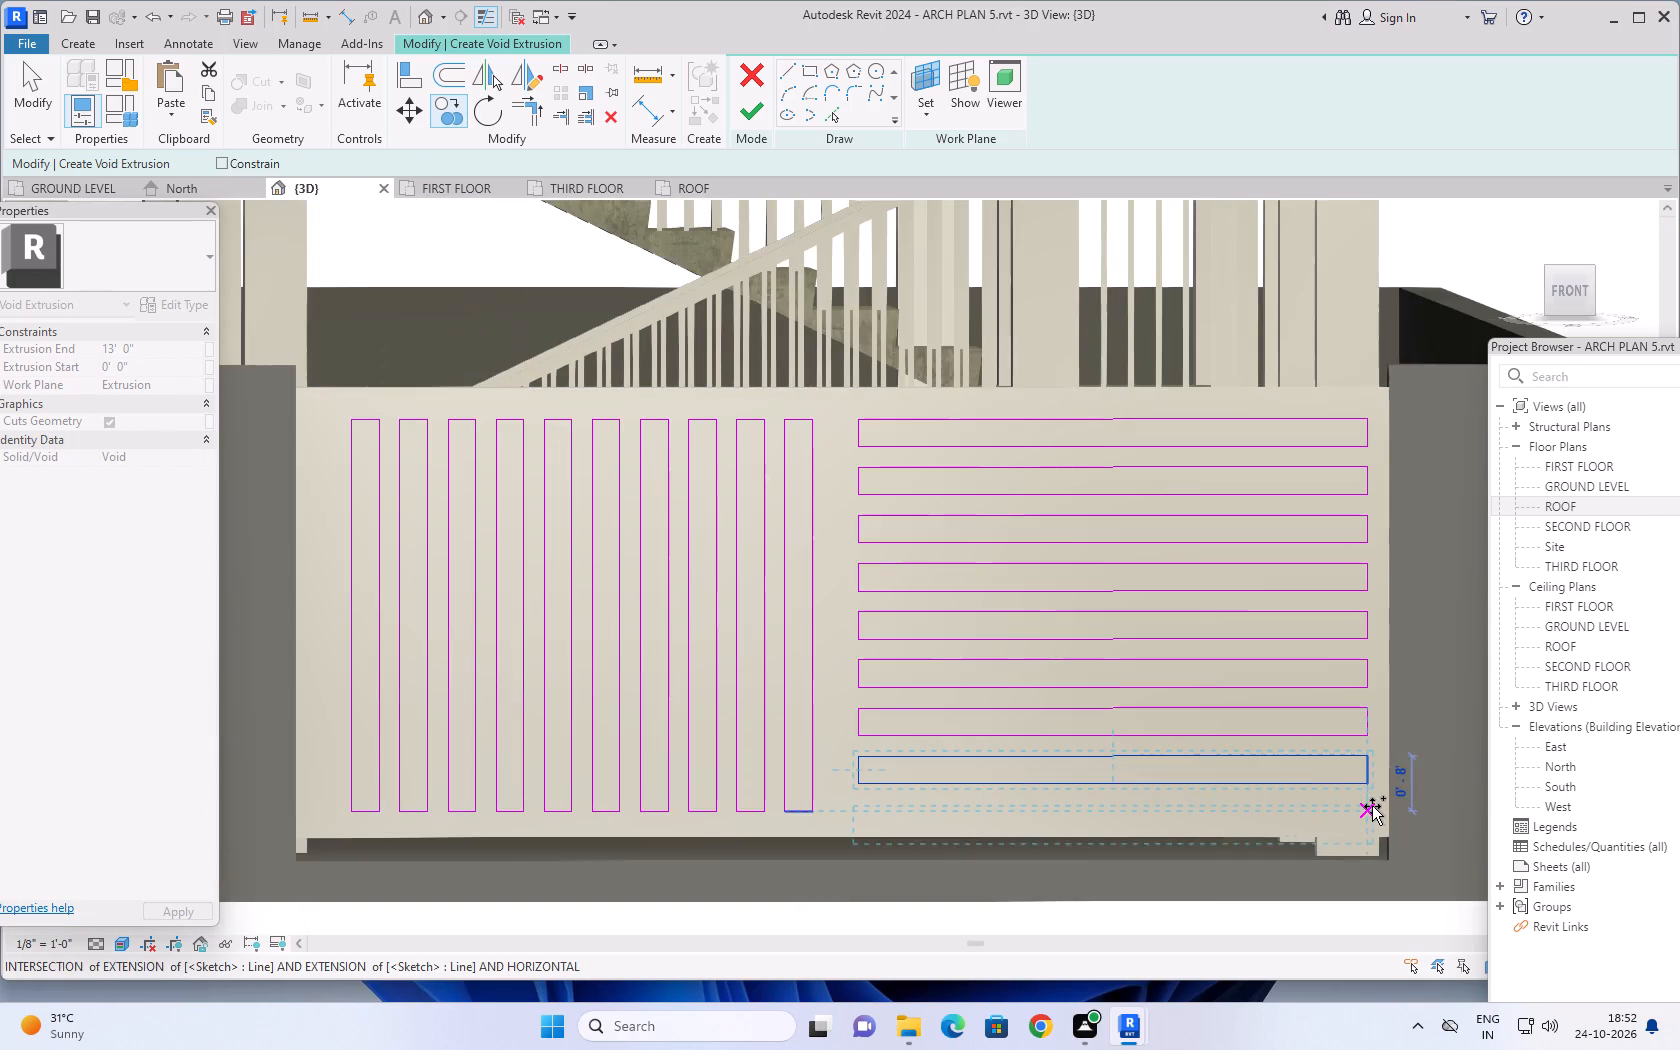
{"action": "middle_click_drag", "start_coordinate": [1372, 806], "coordinate": [1388, 743]}
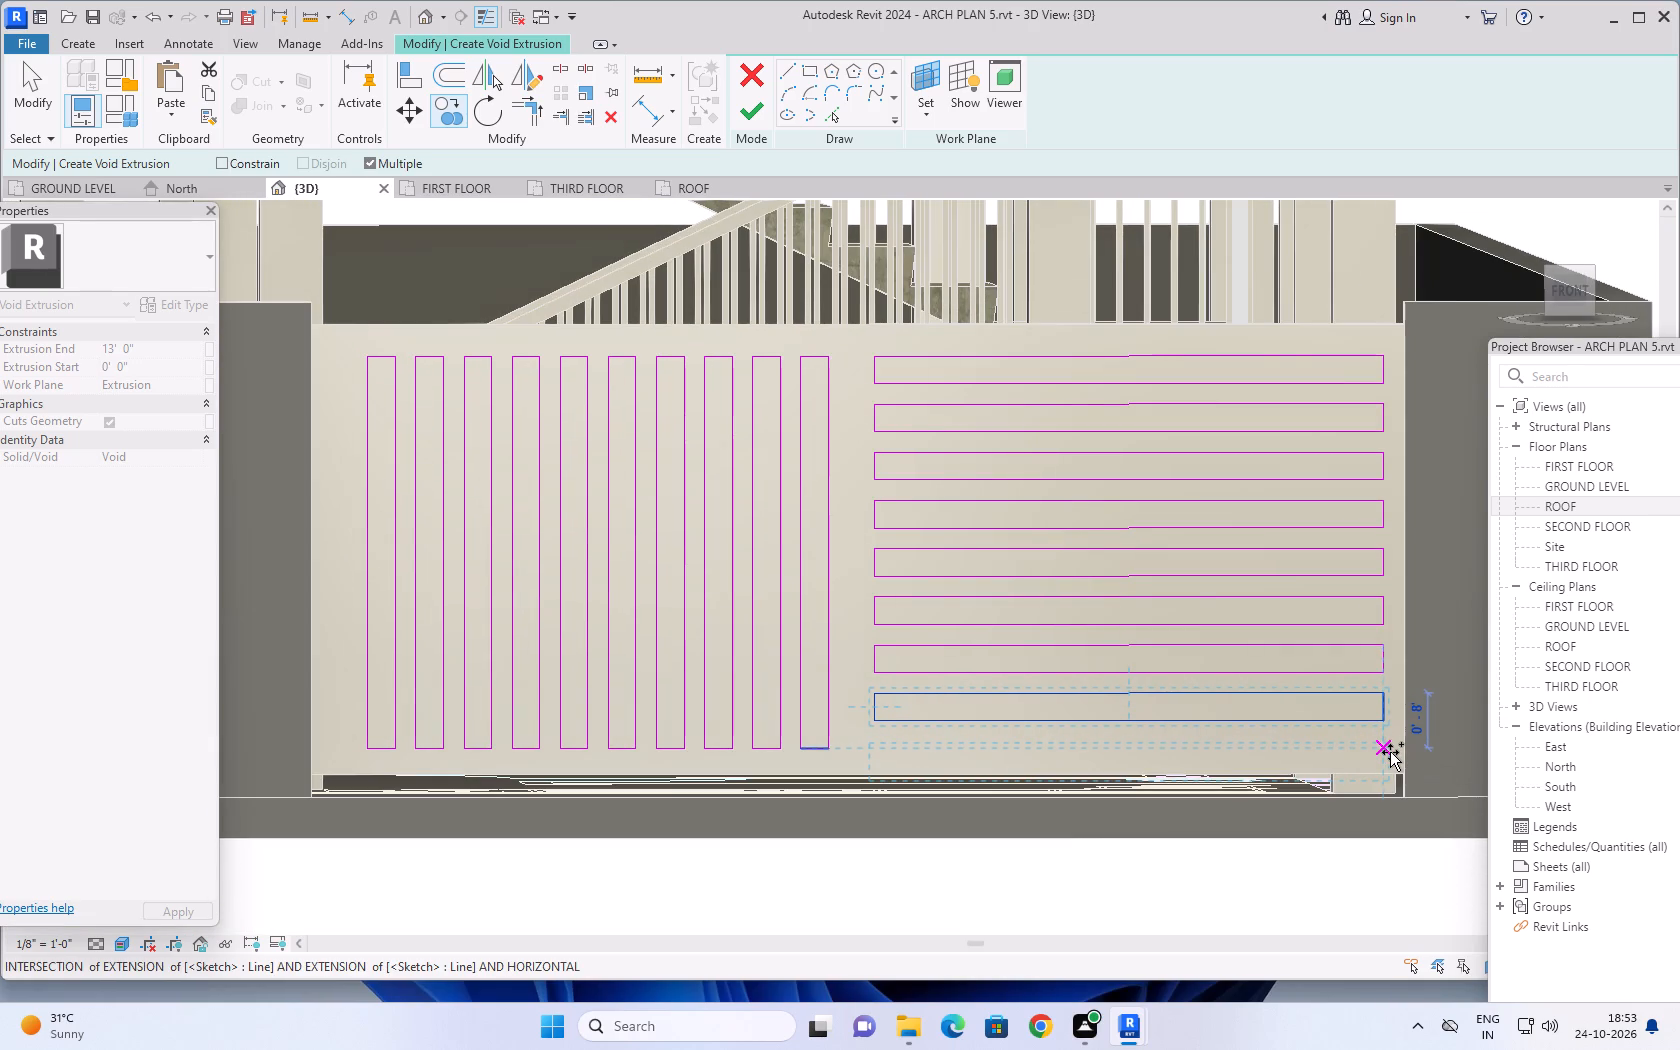
{"action": "scroll", "coordinate": [1390, 752], "scroll_direction": "up", "scroll_amount": 3}
{"action": "scroll", "coordinate": [1390, 752], "scroll_direction": "down", "scroll_amount": 3}
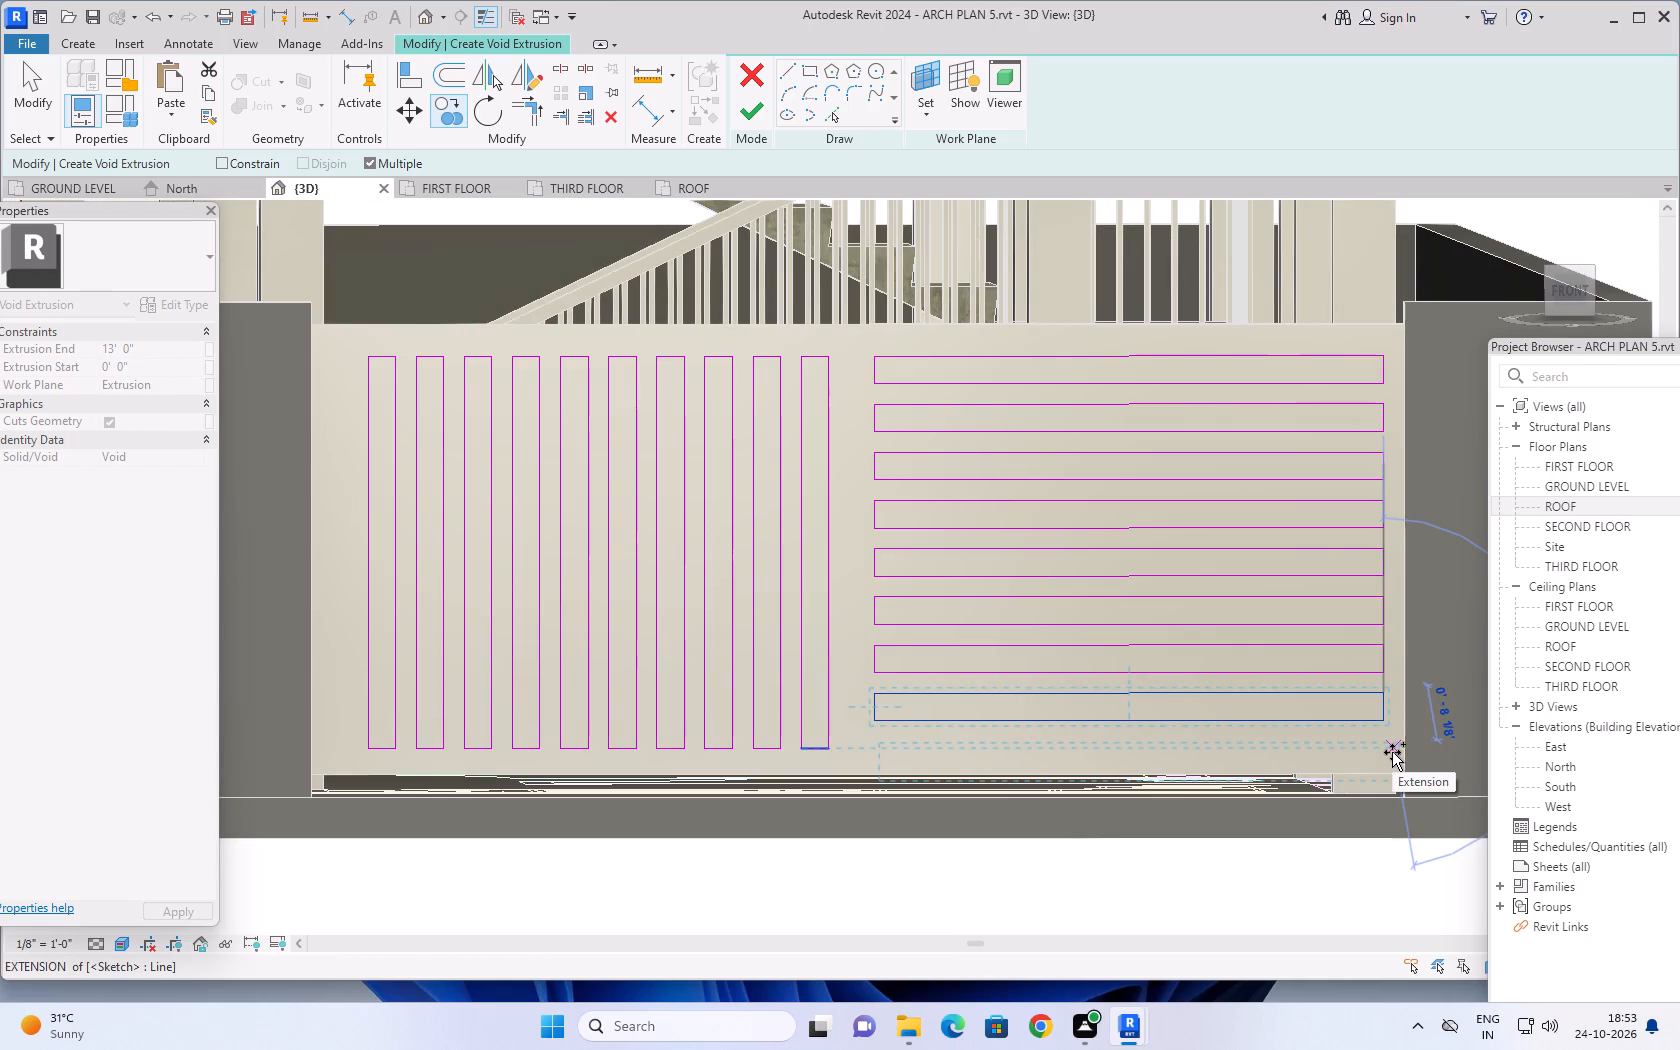
{"action": "scroll", "coordinate": [1392, 752], "scroll_direction": "down", "scroll_amount": 2}
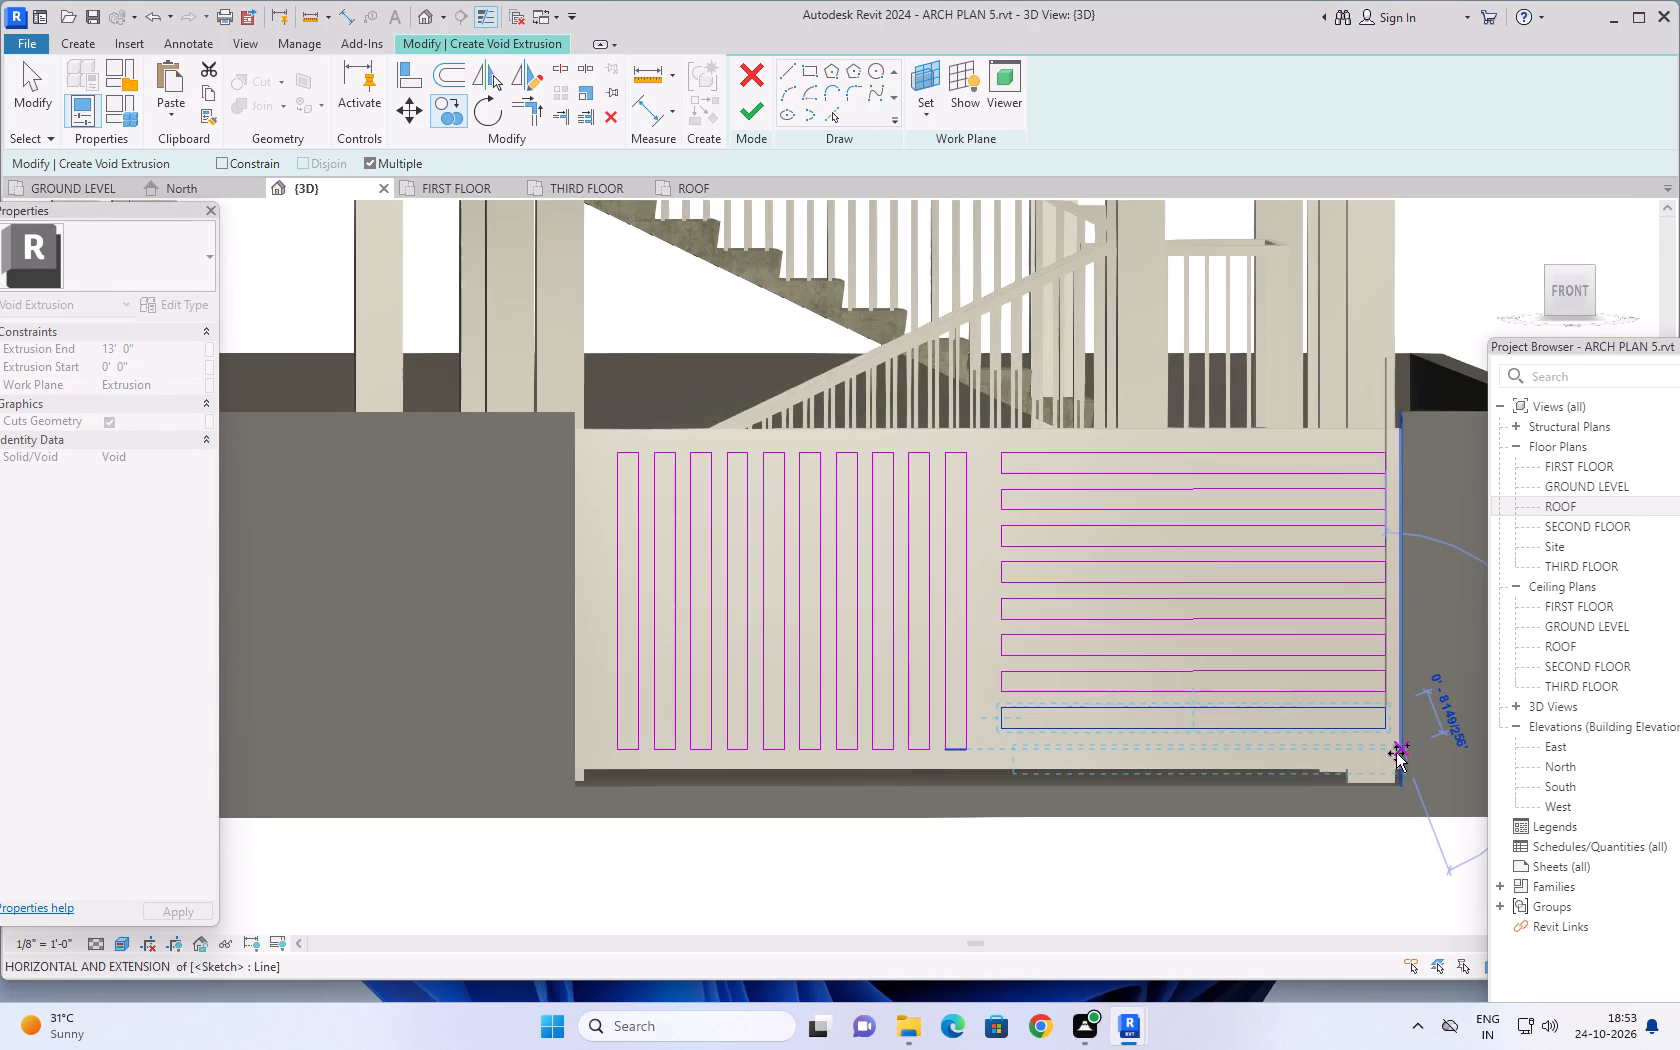
{"action": "scroll", "coordinate": [1372, 739], "scroll_direction": "up", "scroll_amount": 7}
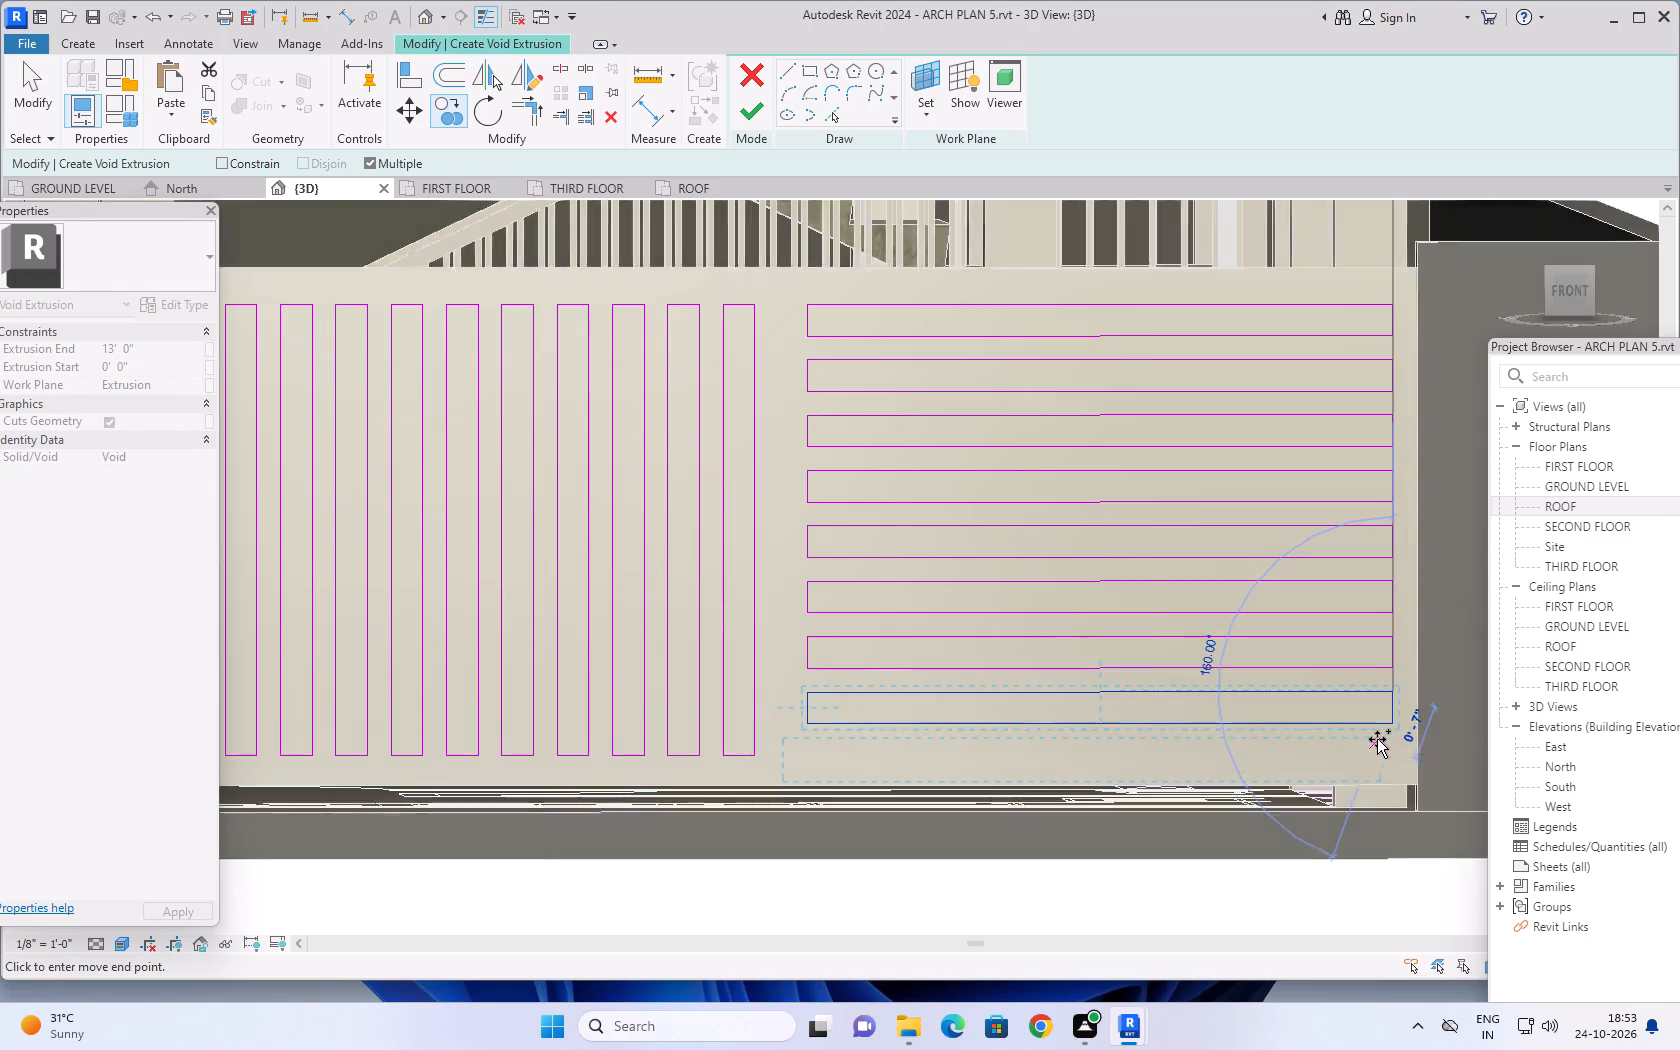
{"action": "scroll", "coordinate": [1380, 733], "scroll_direction": "up", "scroll_amount": 1}
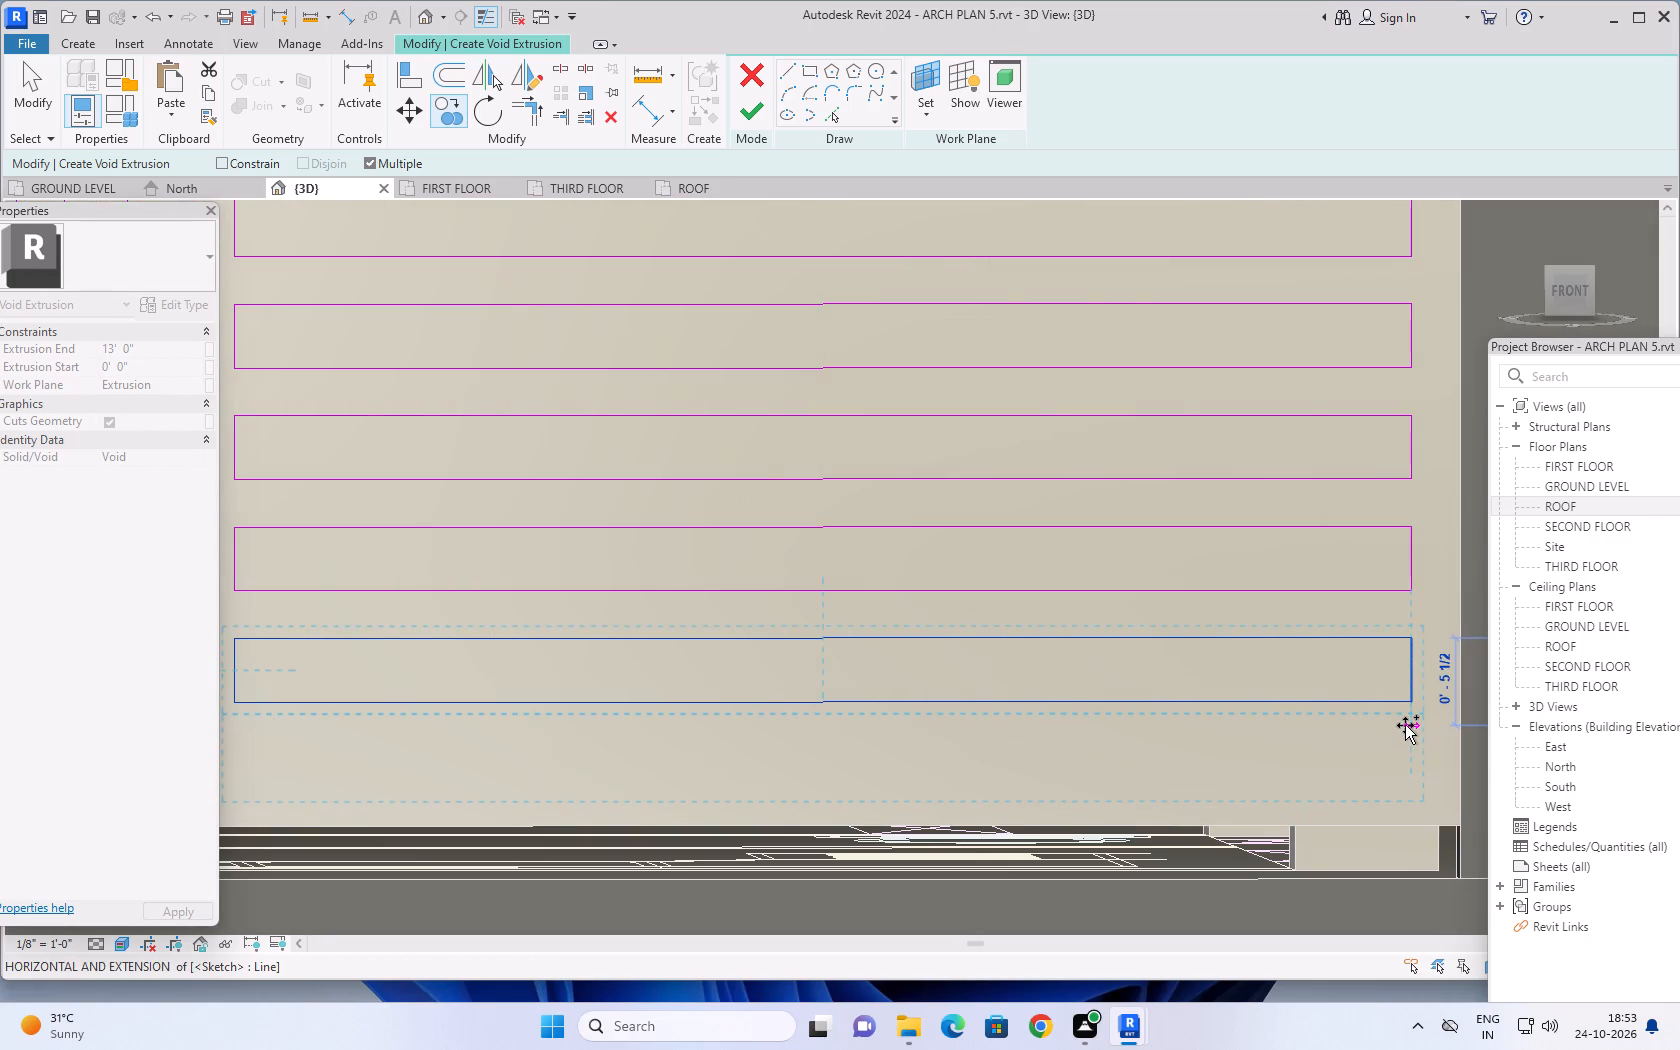
{"action": "left_click", "coordinate": [1404, 721]}
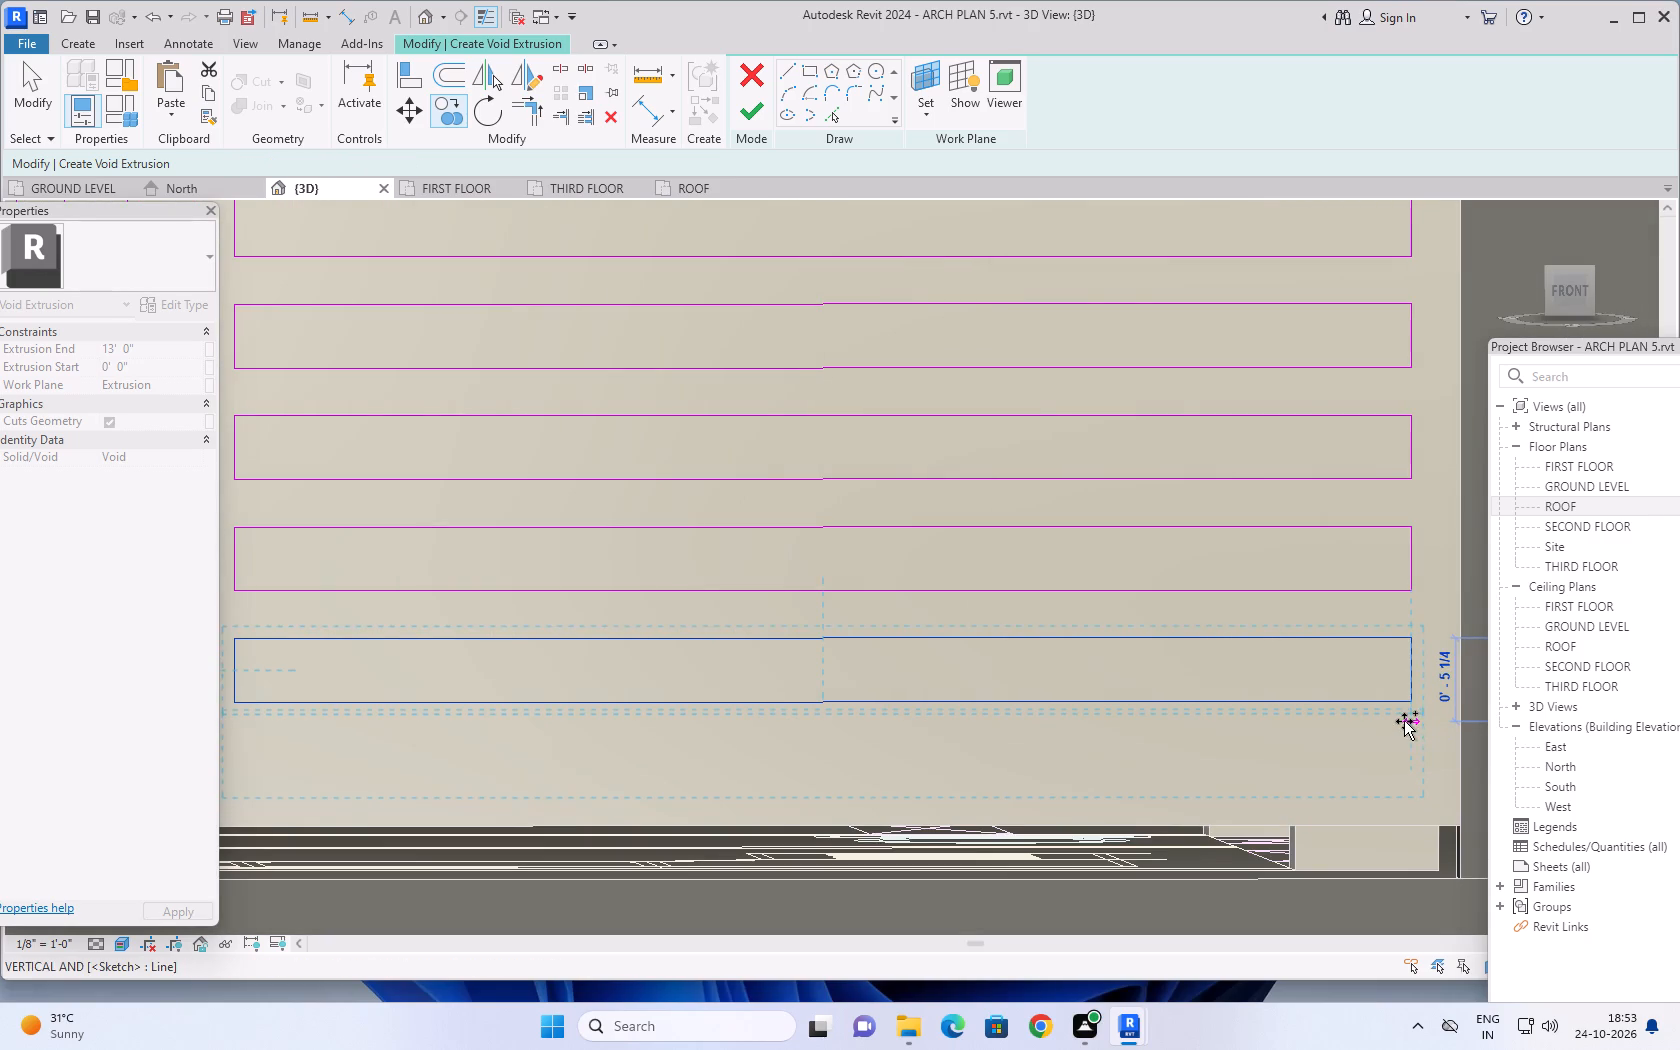
{"action": "scroll", "coordinate": [1381, 743], "scroll_direction": "down", "scroll_amount": 6}
{"action": "key", "text": "Escape"}
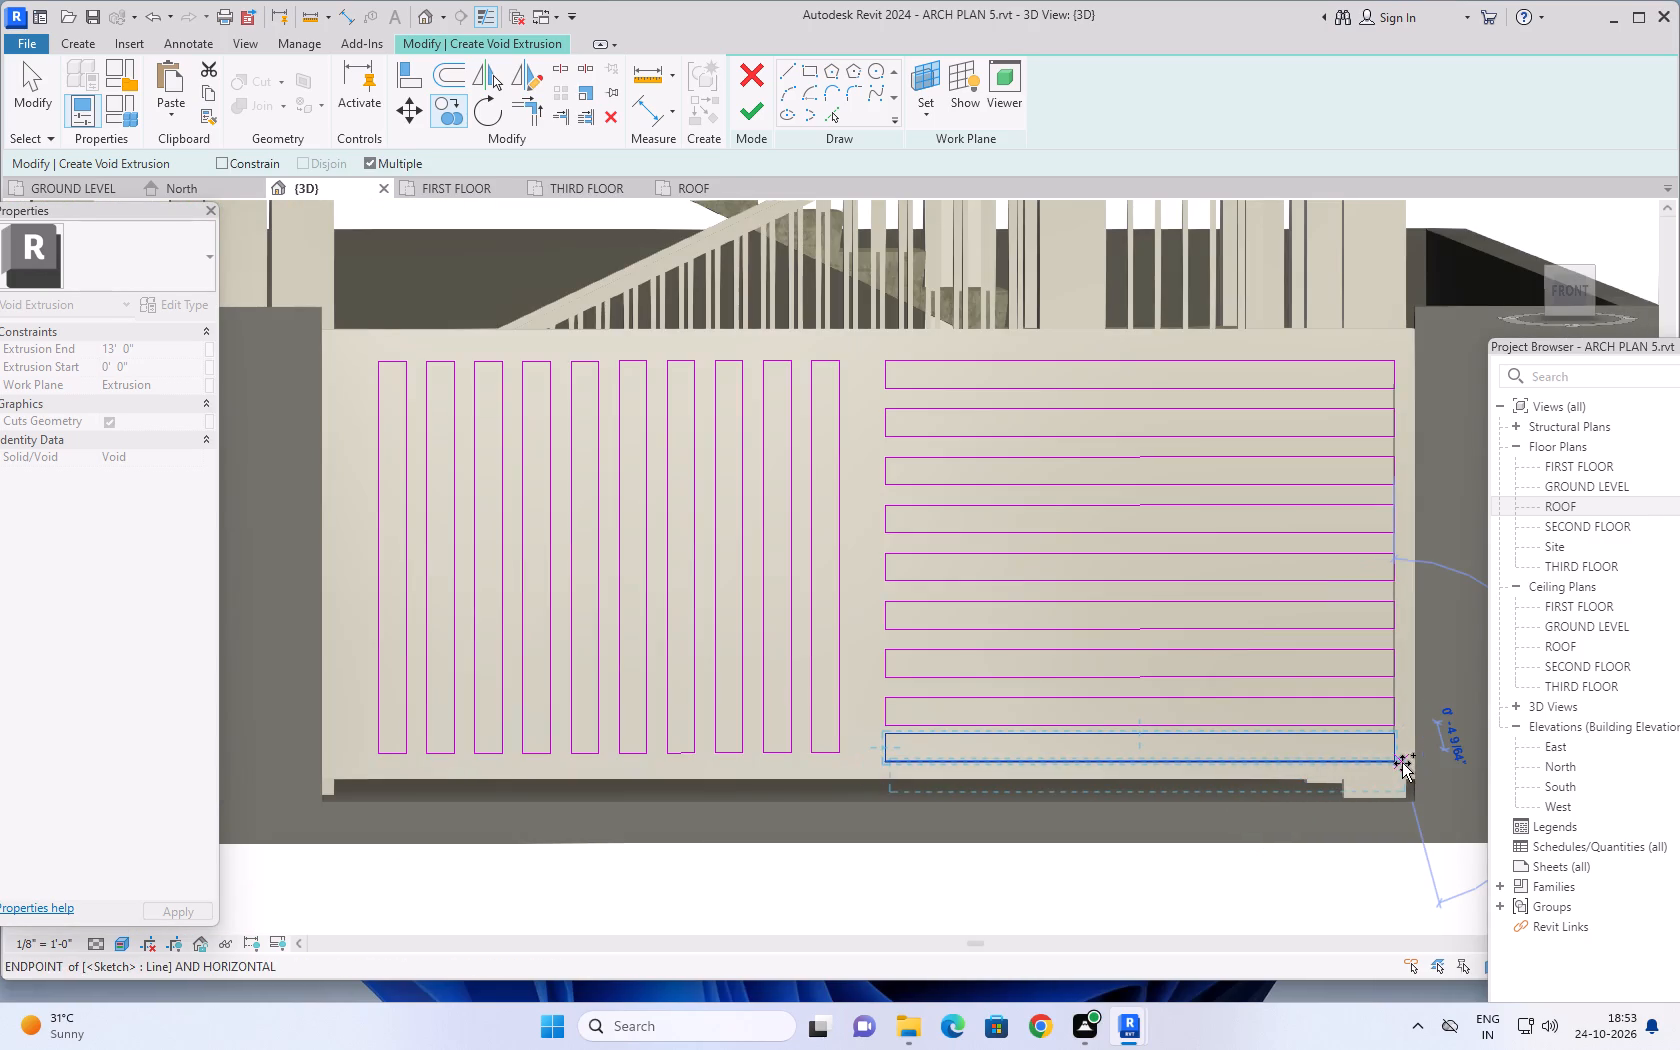
Sketch a narrow vertical rectangle about 1" wide between the vertical and horizontal slots, from the gate panel's top edge to its bottom edge.
{"action": "scroll", "coordinate": [1283, 689], "scroll_direction": "down", "scroll_amount": 2}
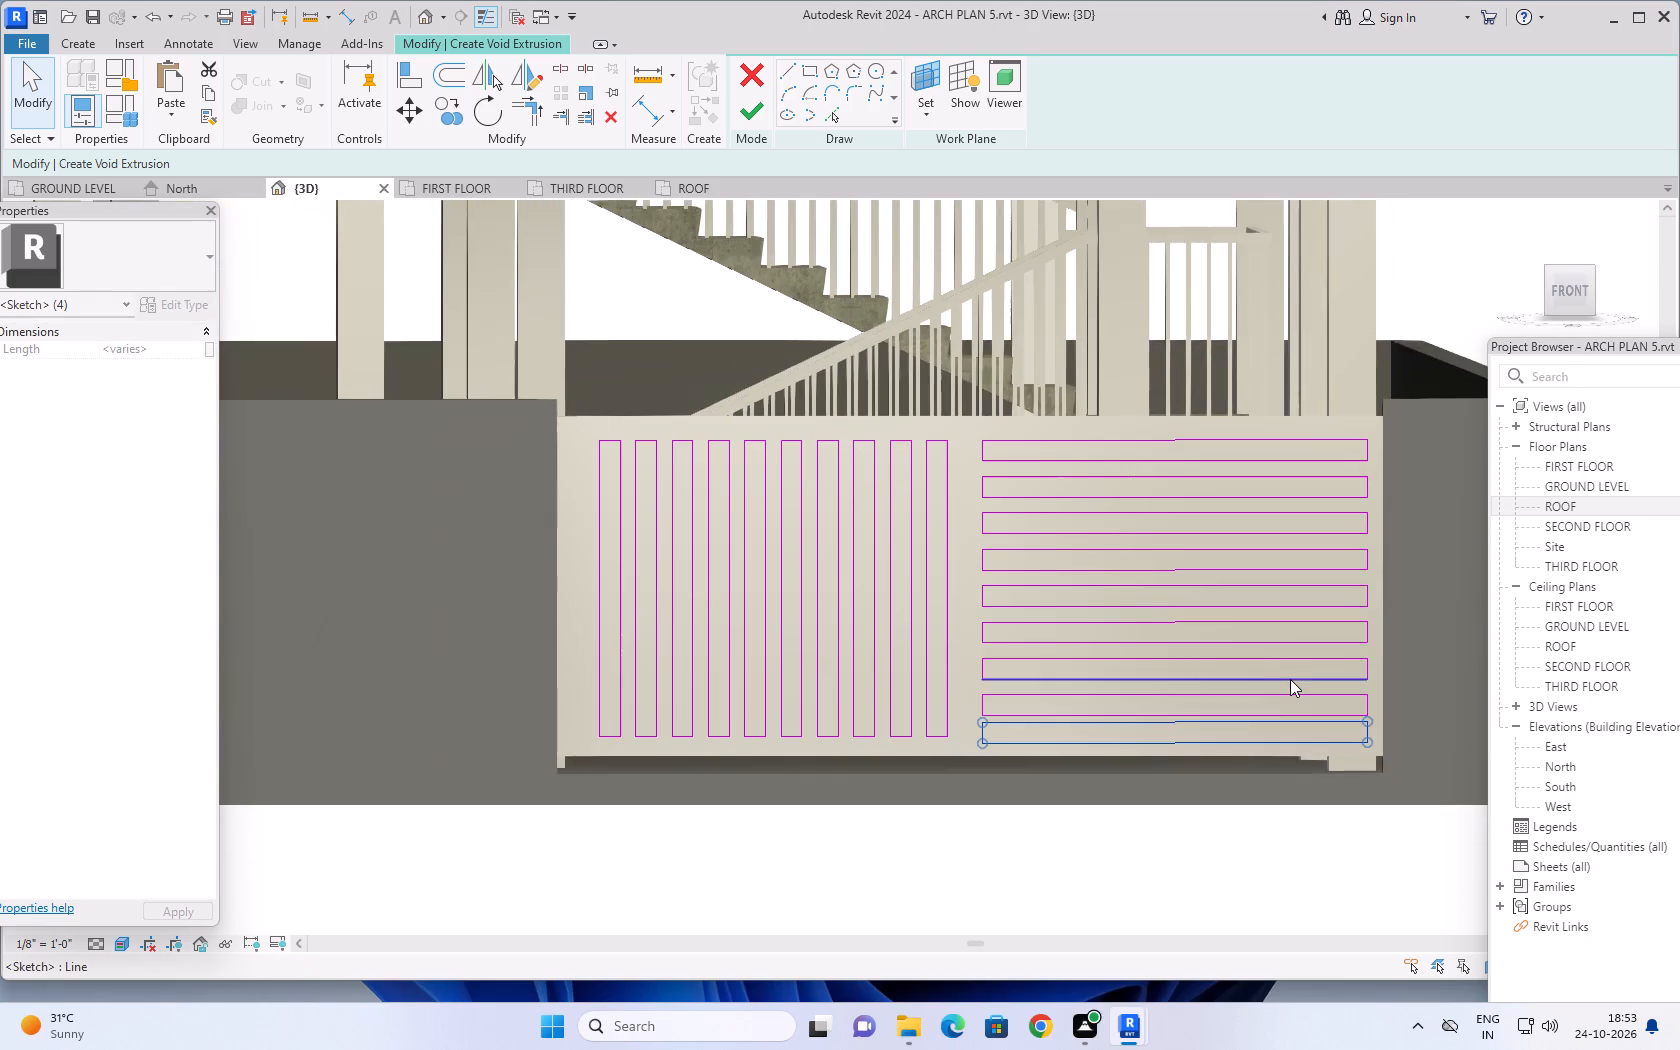
{"action": "scroll", "coordinate": [1288, 674], "scroll_direction": "down", "scroll_amount": 3}
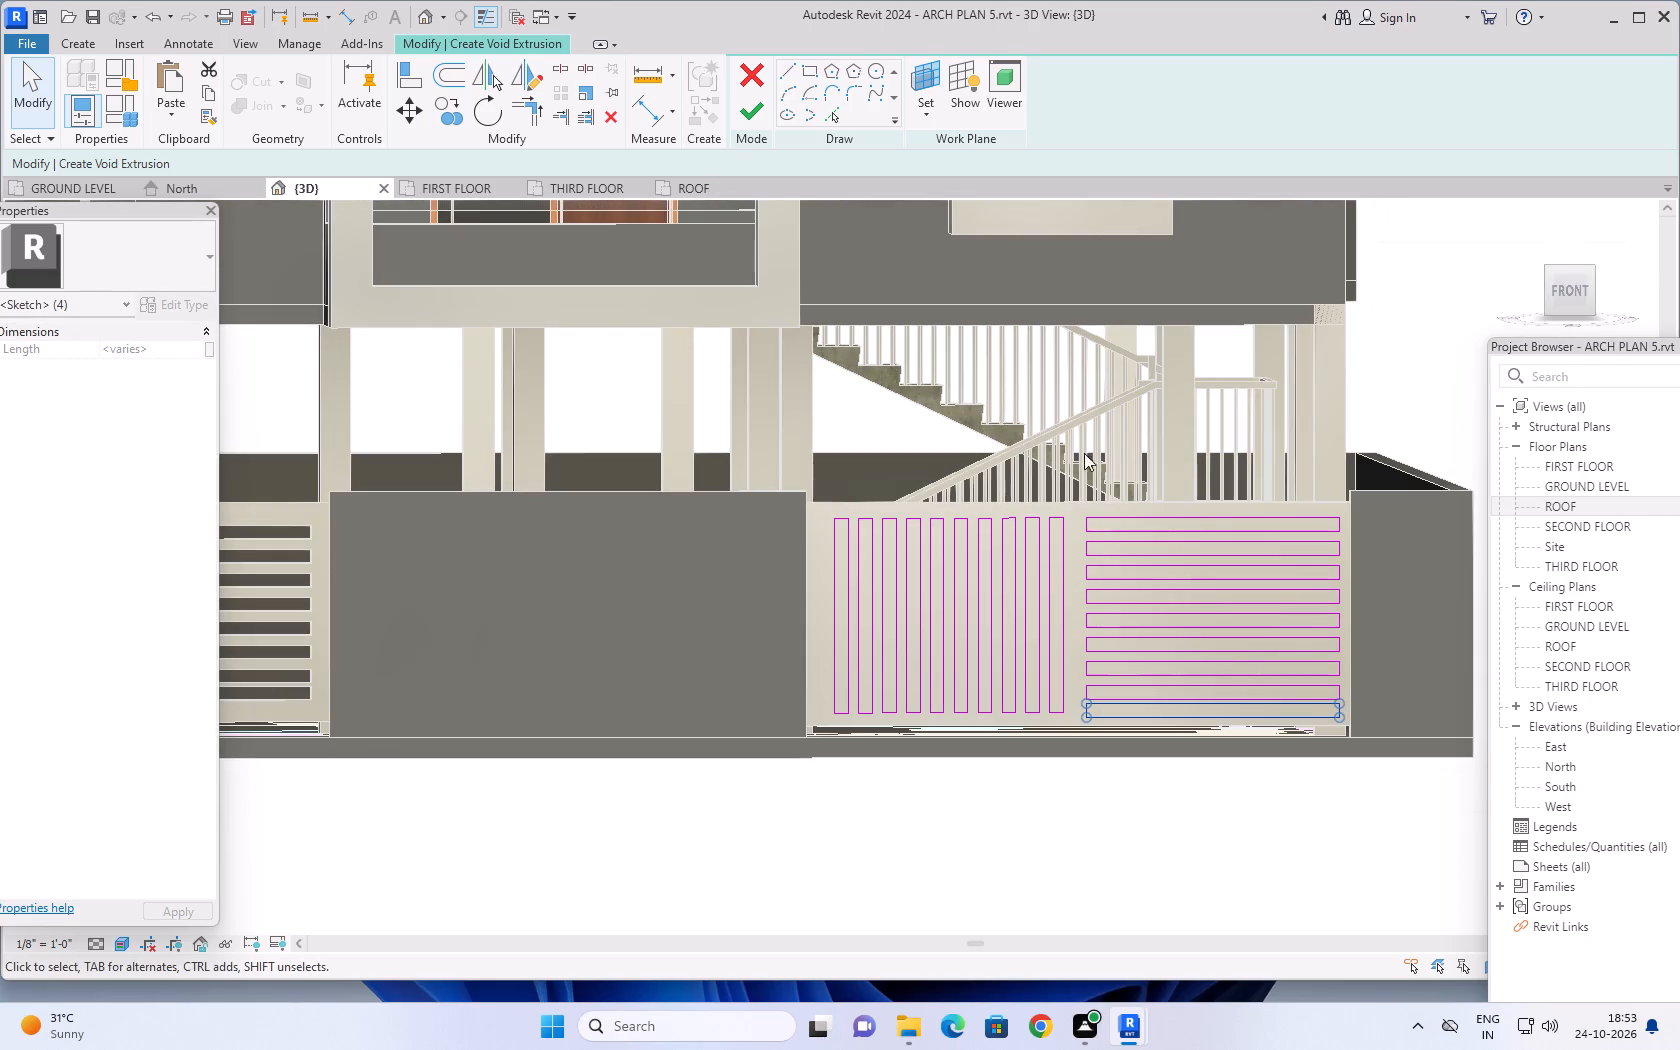
{"action": "left_click", "coordinate": [812, 71]}
{"action": "scroll", "coordinate": [1080, 522], "scroll_direction": "up", "scroll_amount": 7}
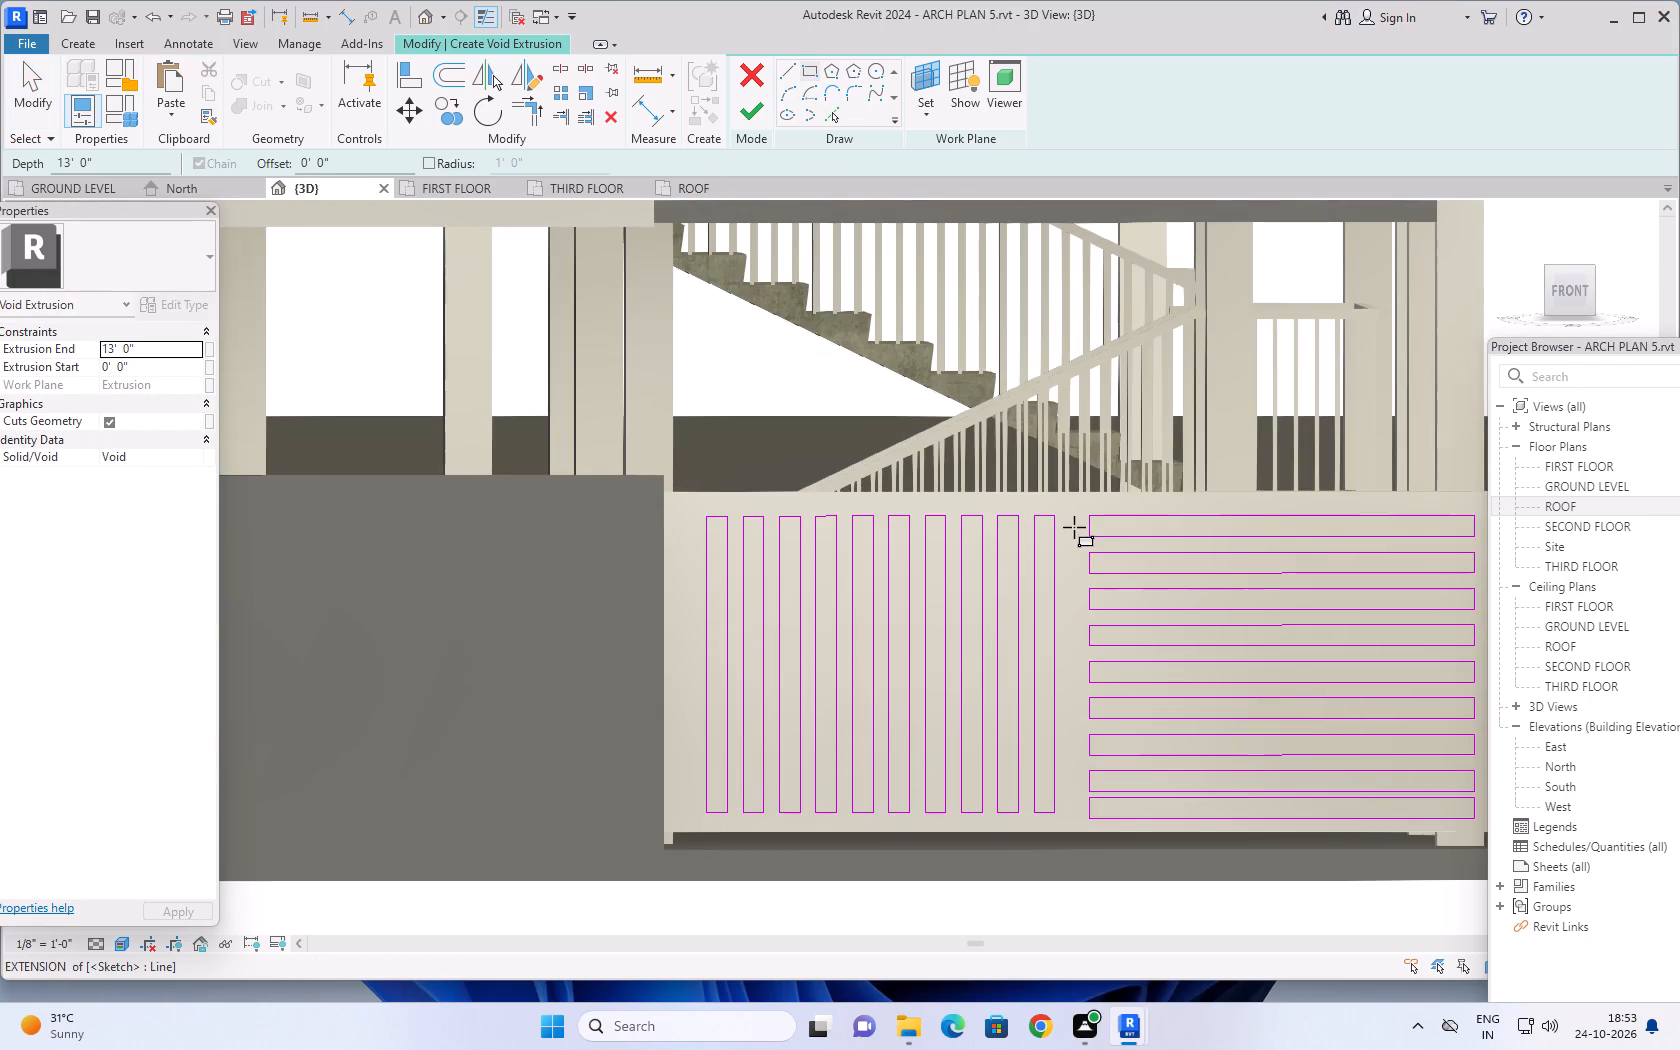
{"action": "scroll", "coordinate": [1072, 518], "scroll_direction": "up", "scroll_amount": 2}
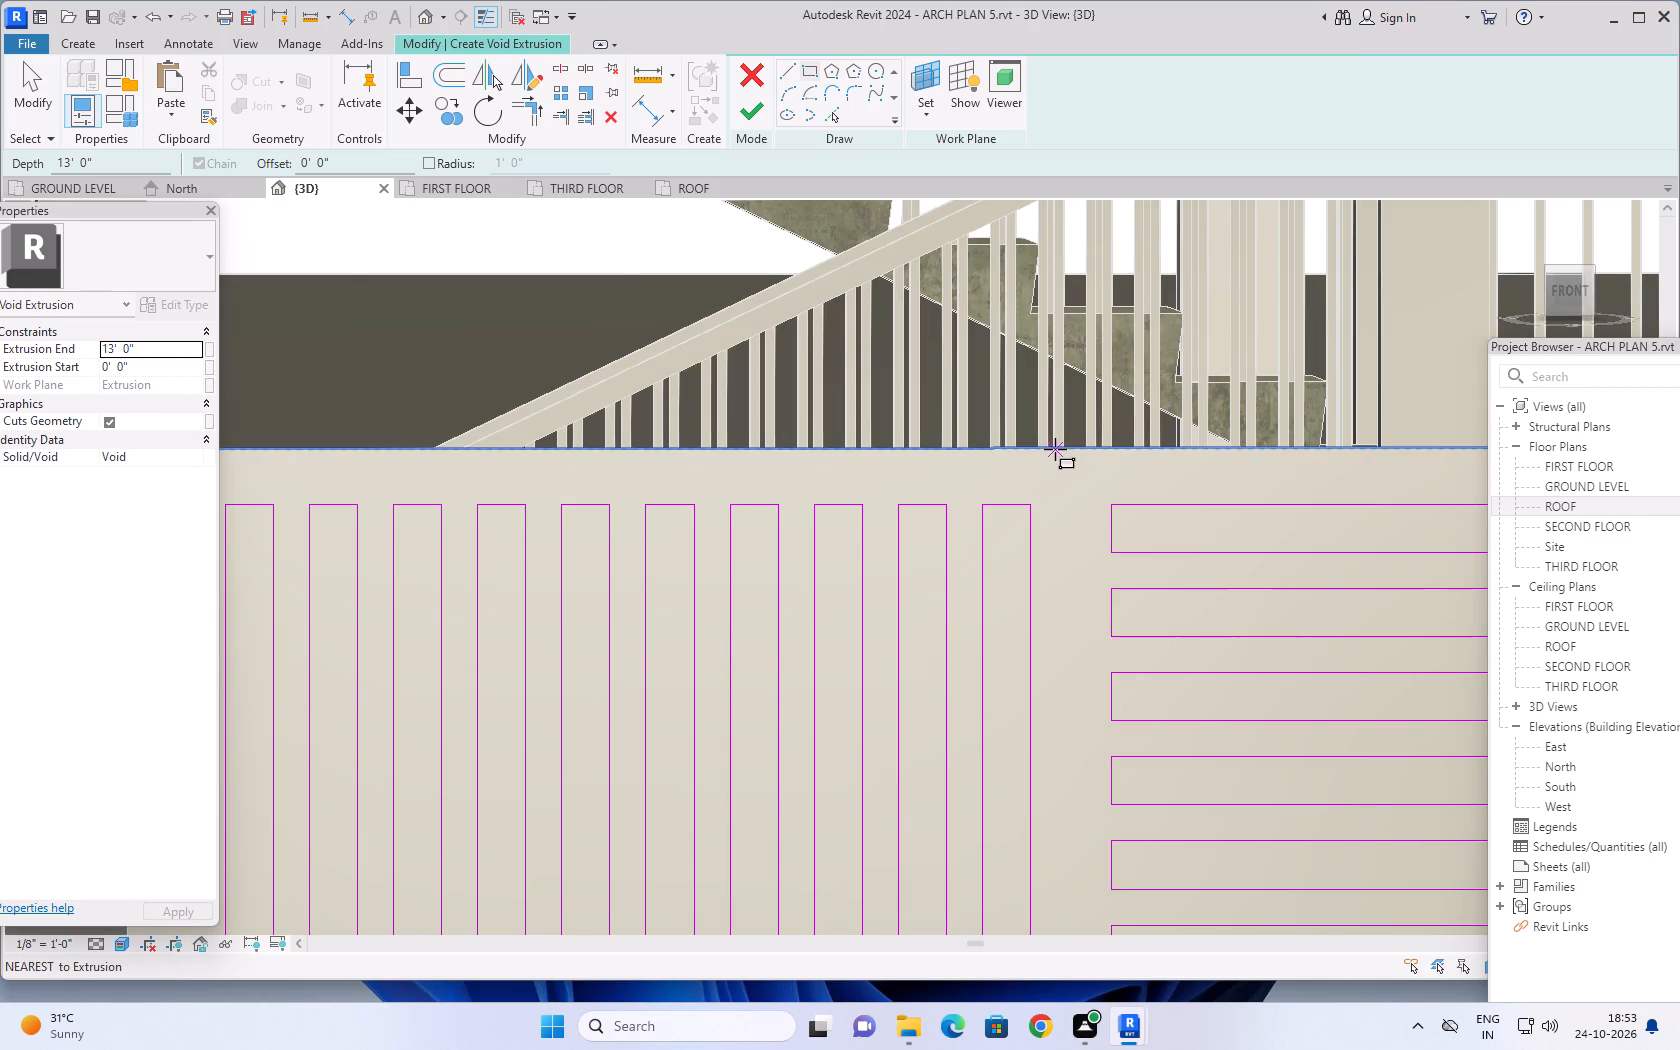
{"action": "left_click", "coordinate": [1057, 448]}
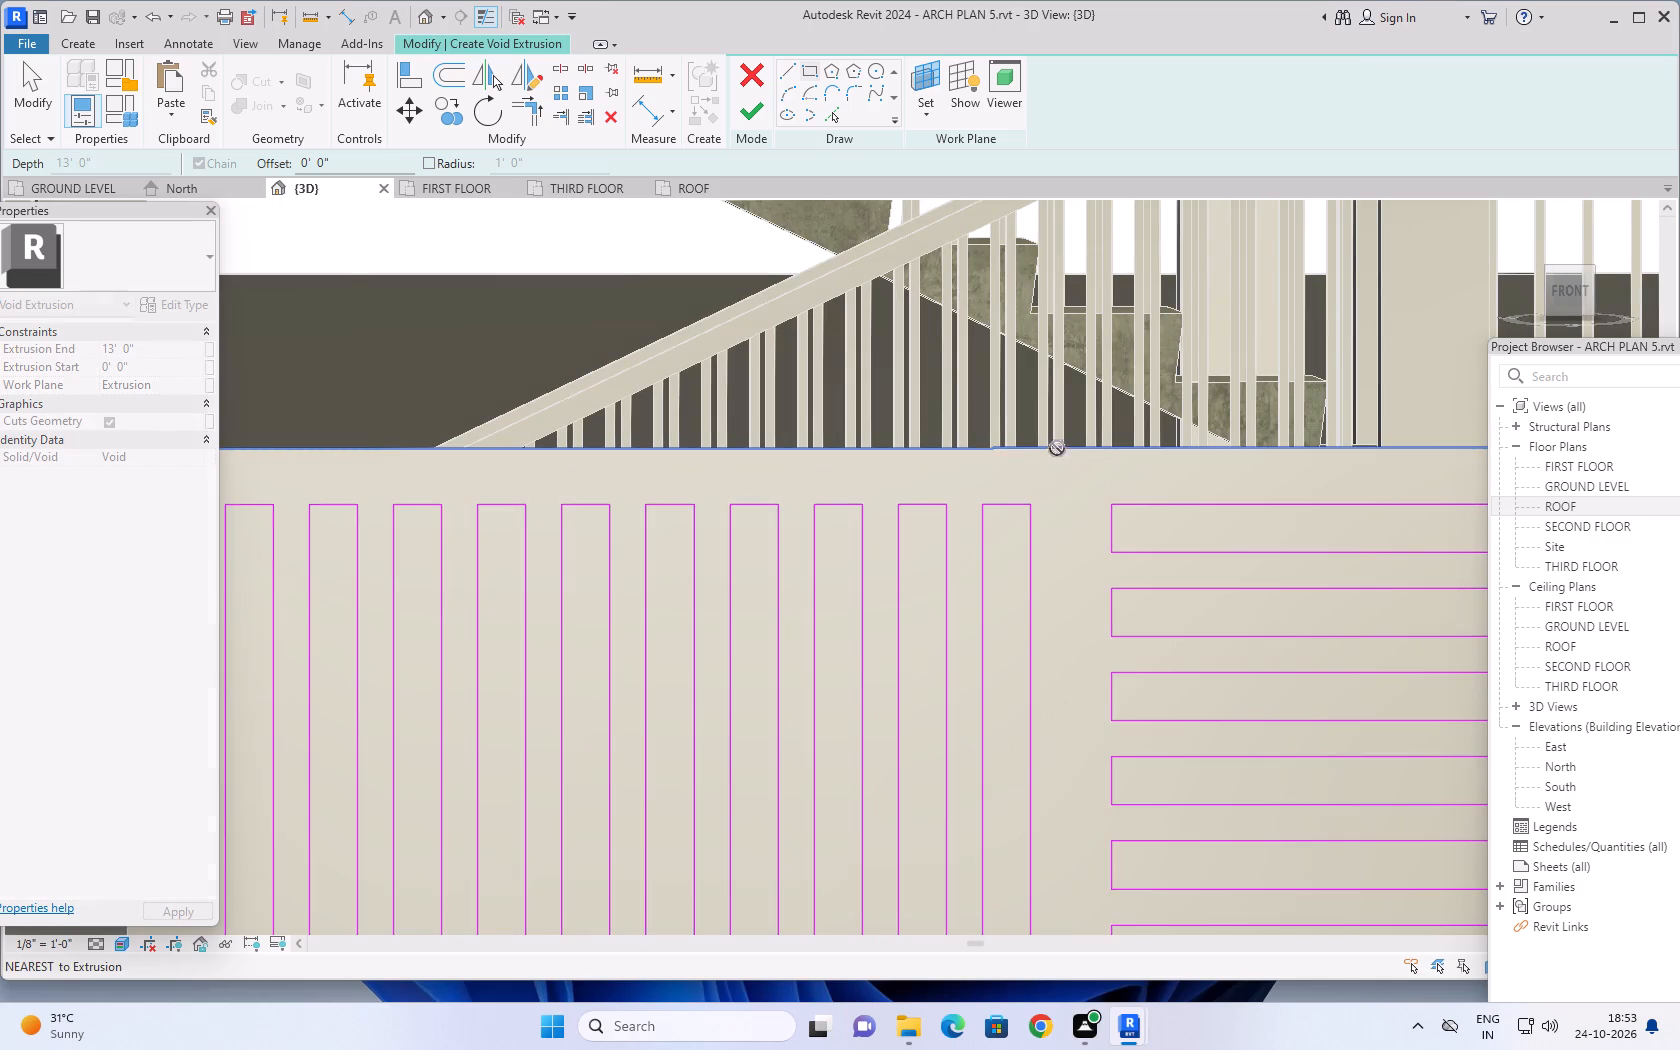
{"action": "scroll", "coordinate": [1082, 627], "scroll_direction": "down", "scroll_amount": 3}
{"action": "middle_click_drag", "start_coordinate": [1074, 769], "coordinate": [1071, 762]}
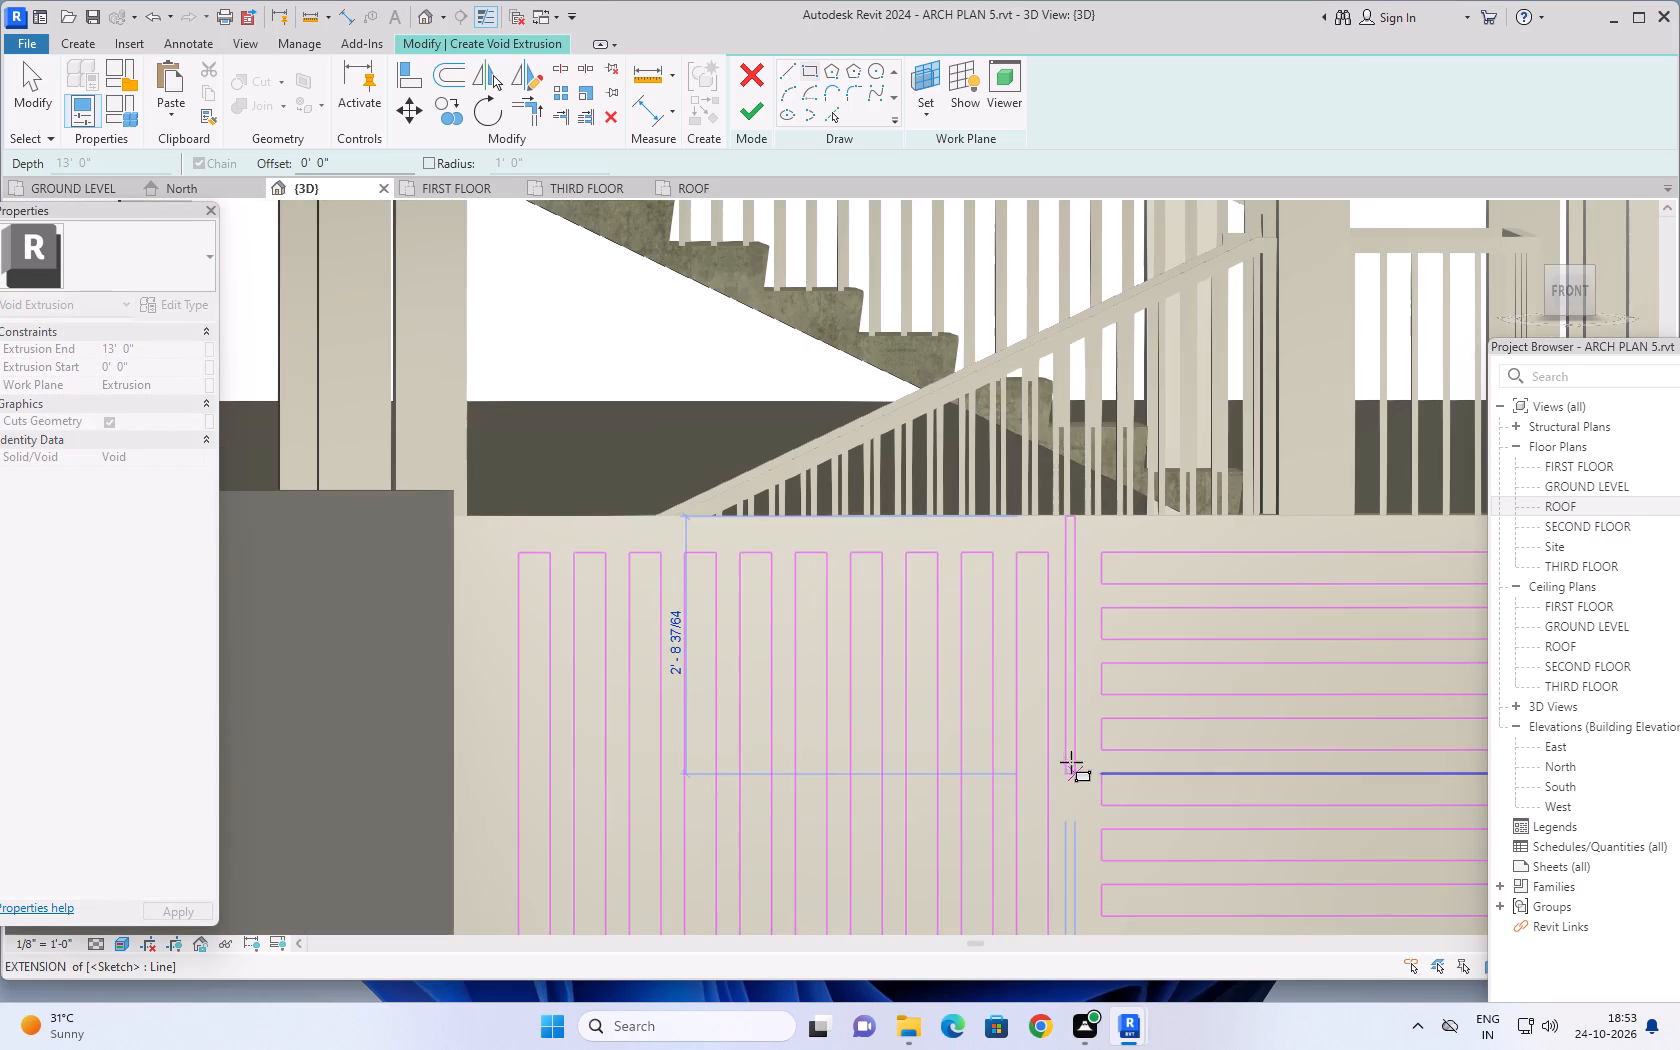
{"action": "middle_click_drag", "start_coordinate": [1071, 762], "coordinate": [1040, 330]}
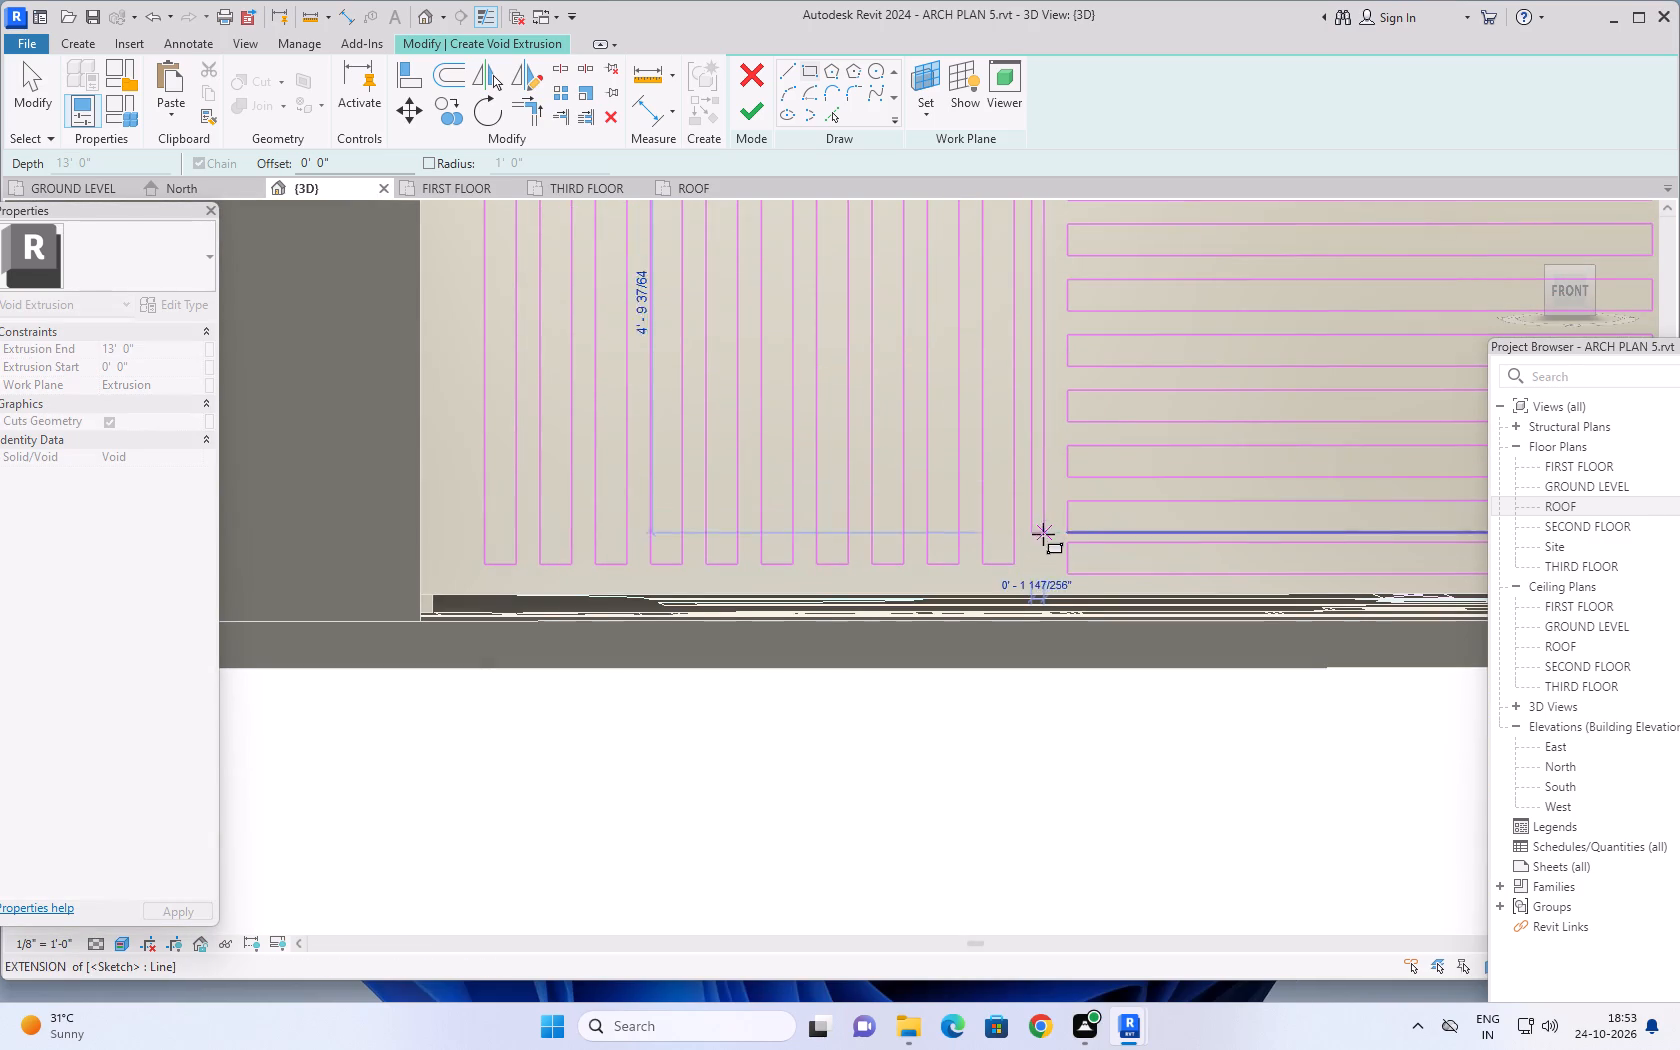
{"action": "scroll", "coordinate": [1039, 592], "scroll_direction": "up", "scroll_amount": 7}
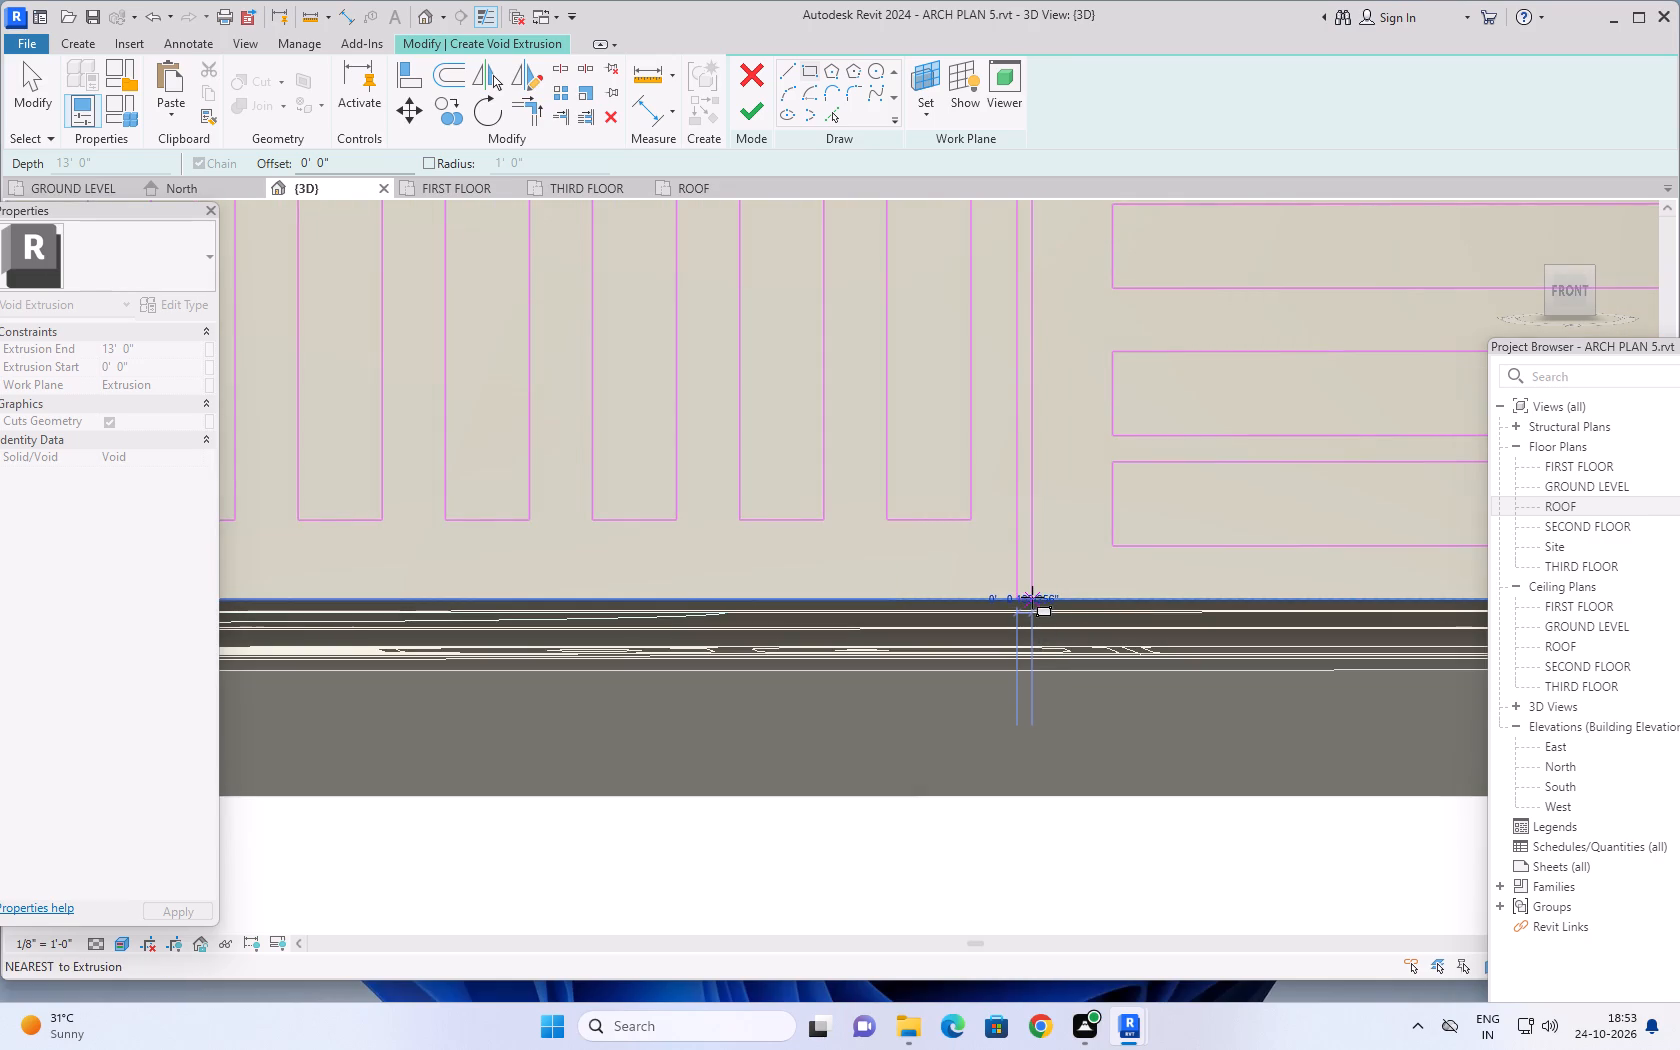
{"action": "scroll", "coordinate": [1032, 597], "scroll_direction": "up", "scroll_amount": 6}
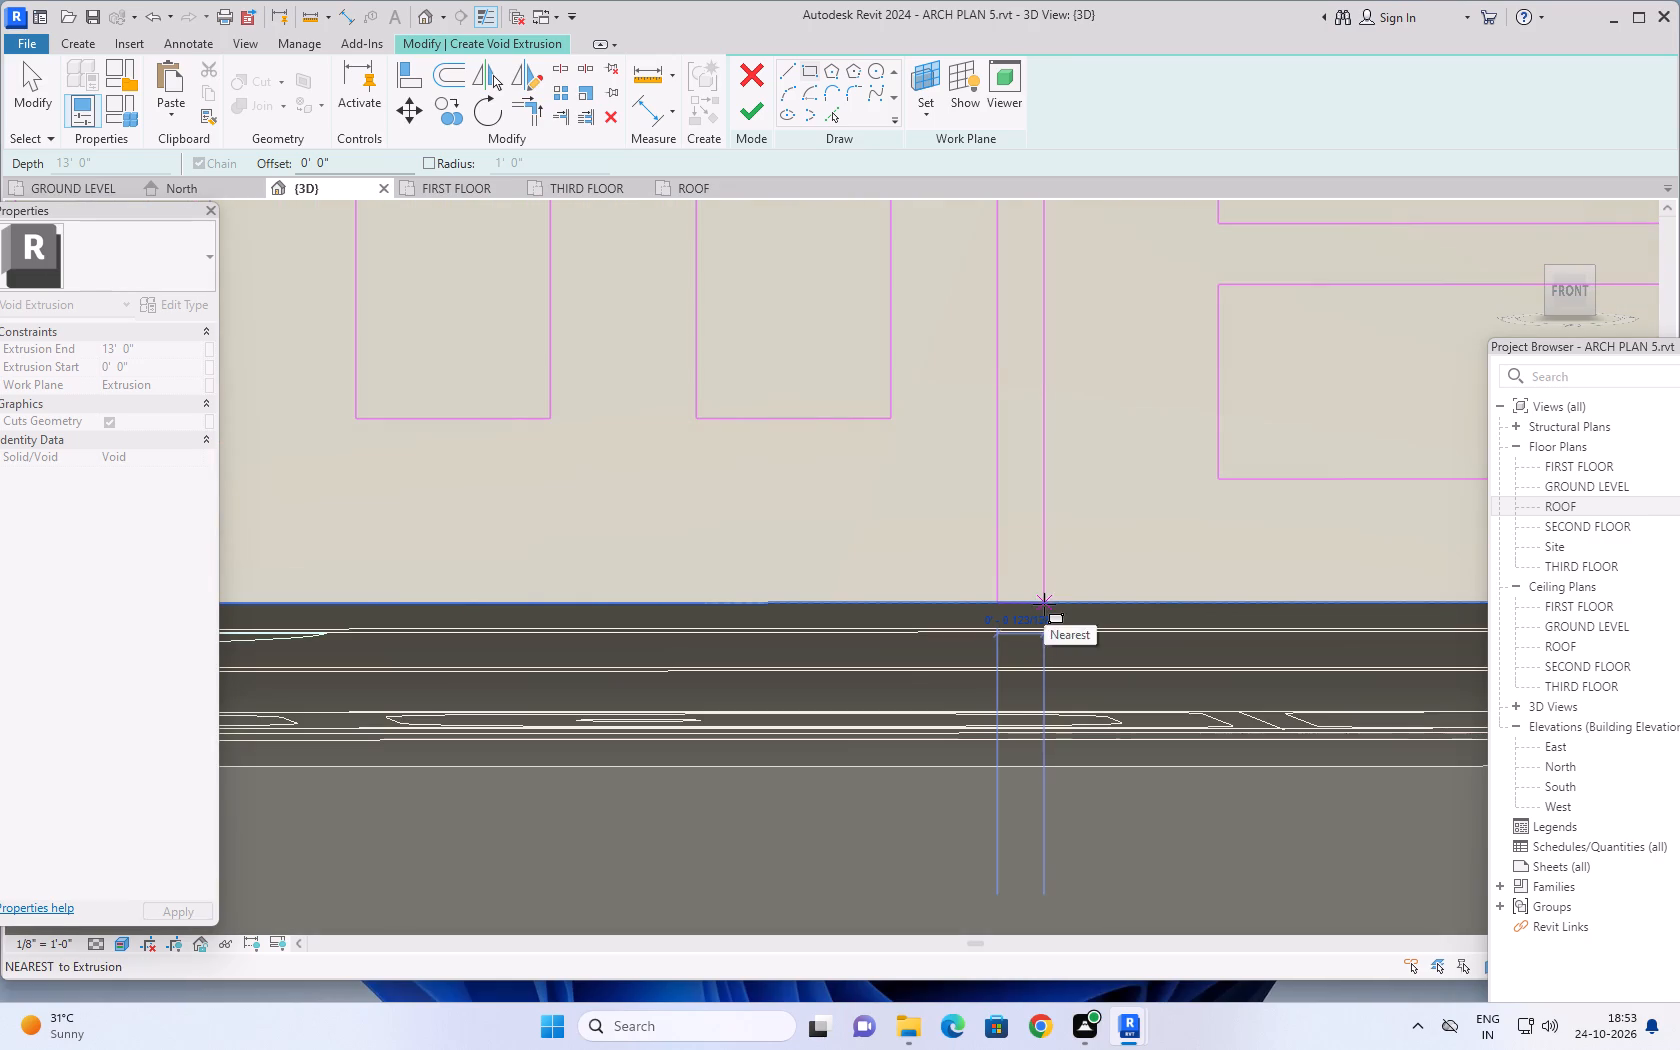
{"action": "left_click", "coordinate": [1044, 604]}
Set the void's extrusion end to 2' and finish the void extrusion and the in-place gate model.
{"action": "scroll", "coordinate": [1023, 693], "scroll_direction": "down", "scroll_amount": 10}
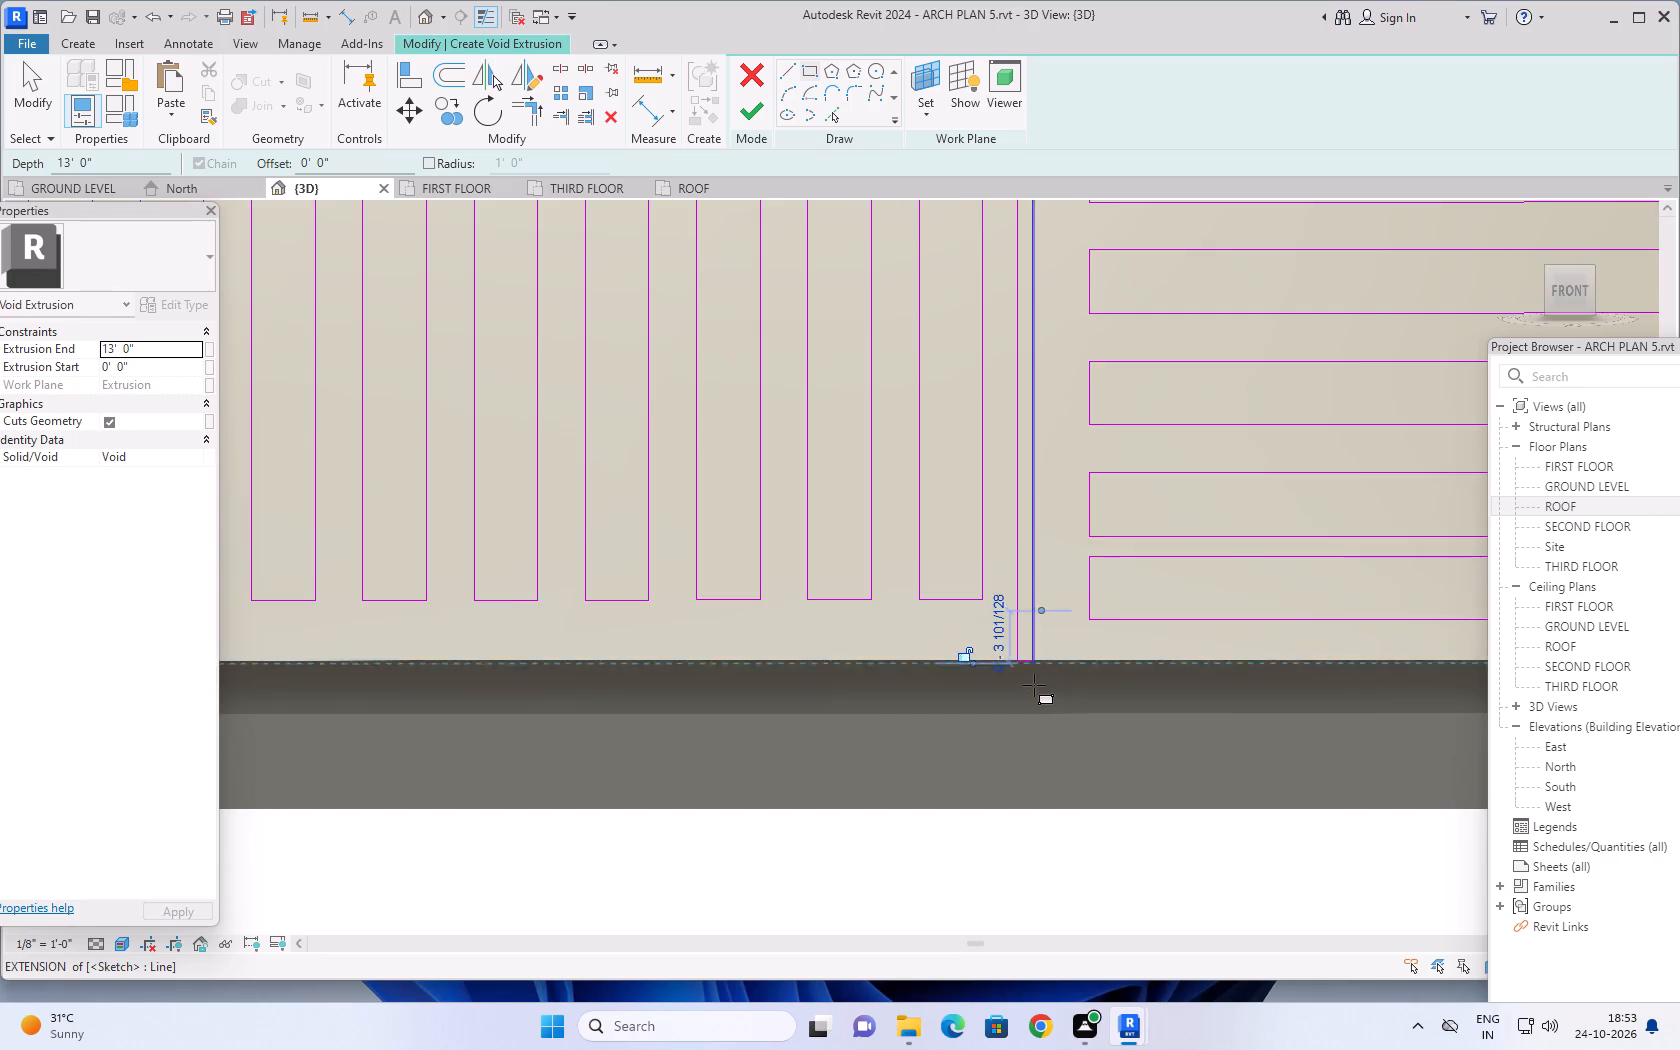
{"action": "scroll", "coordinate": [1034, 685], "scroll_direction": "down", "scroll_amount": 6}
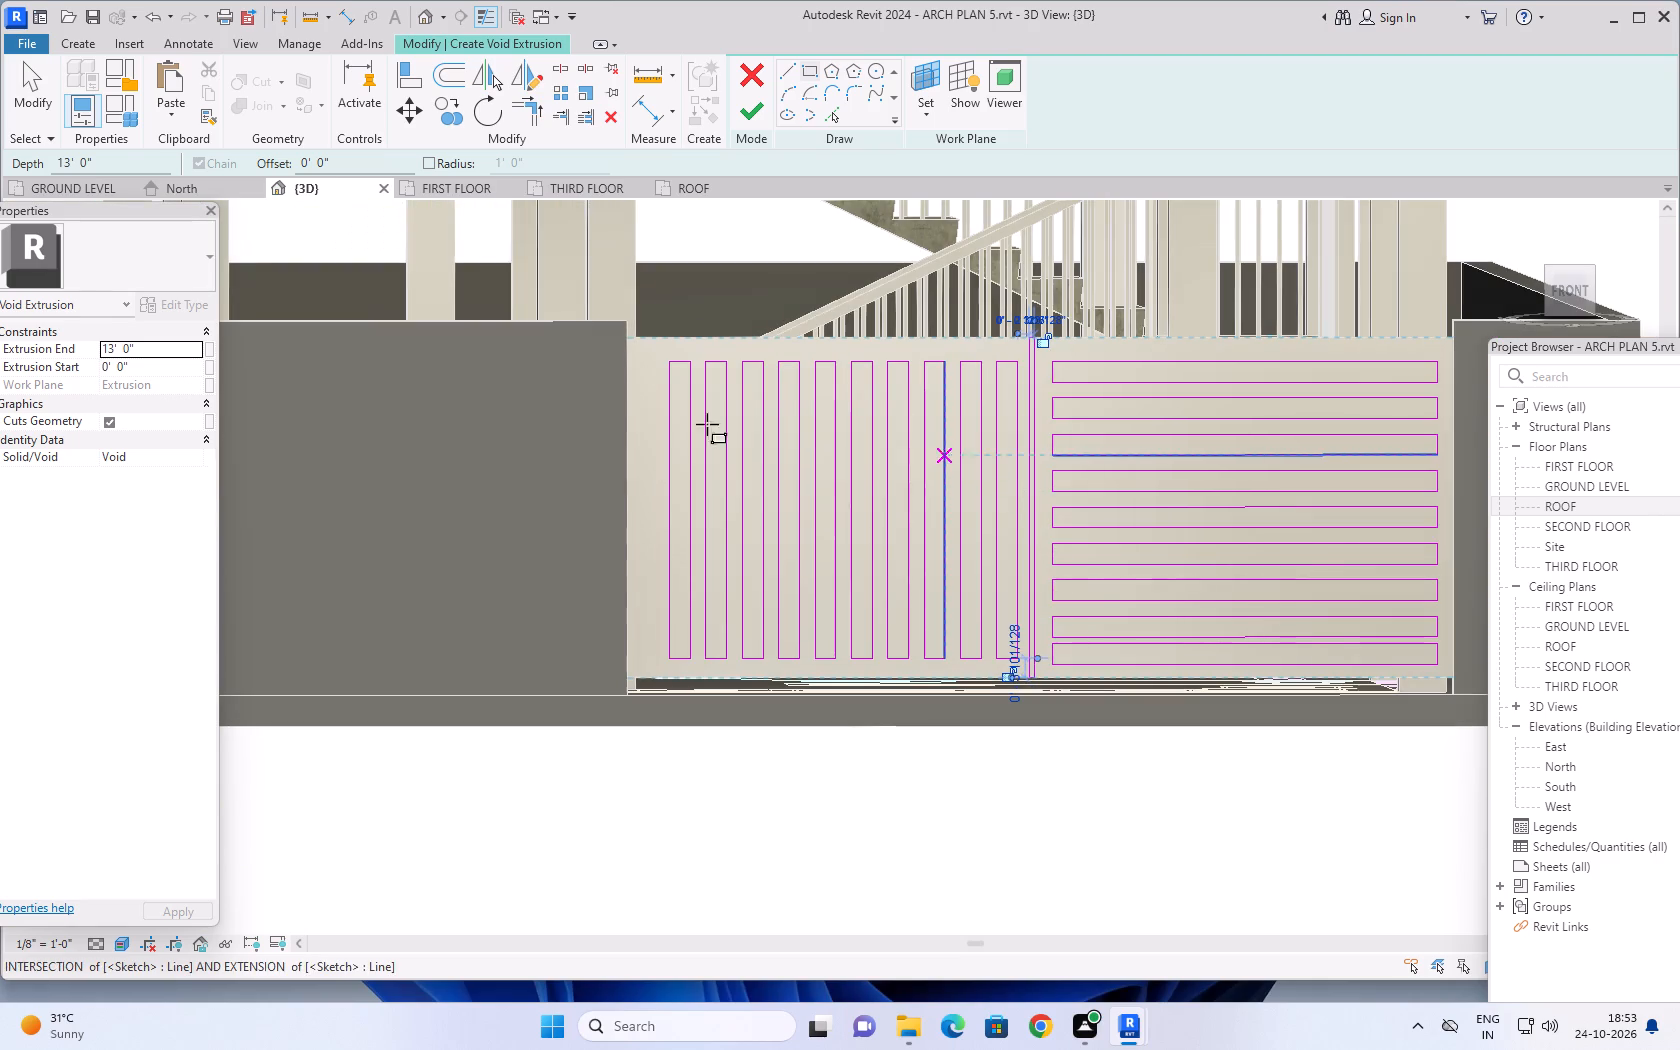
{"action": "left_click", "coordinate": [178, 346]}
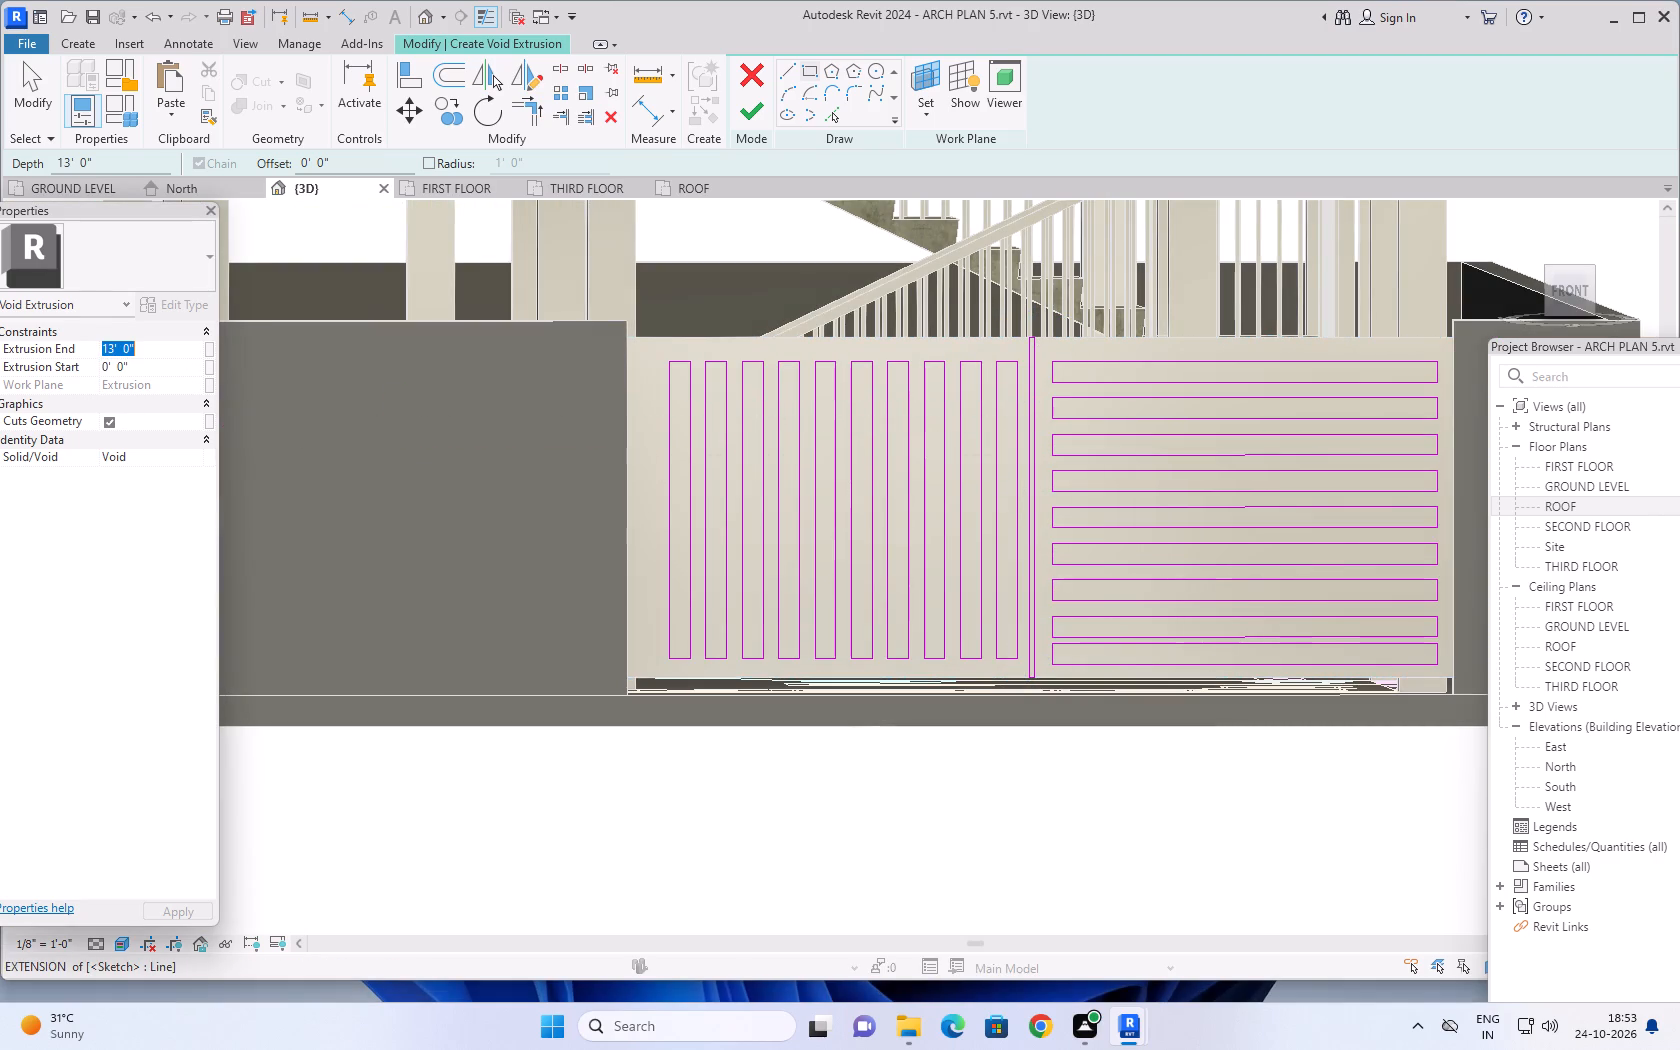
{"action": "type", "text": "2'"}
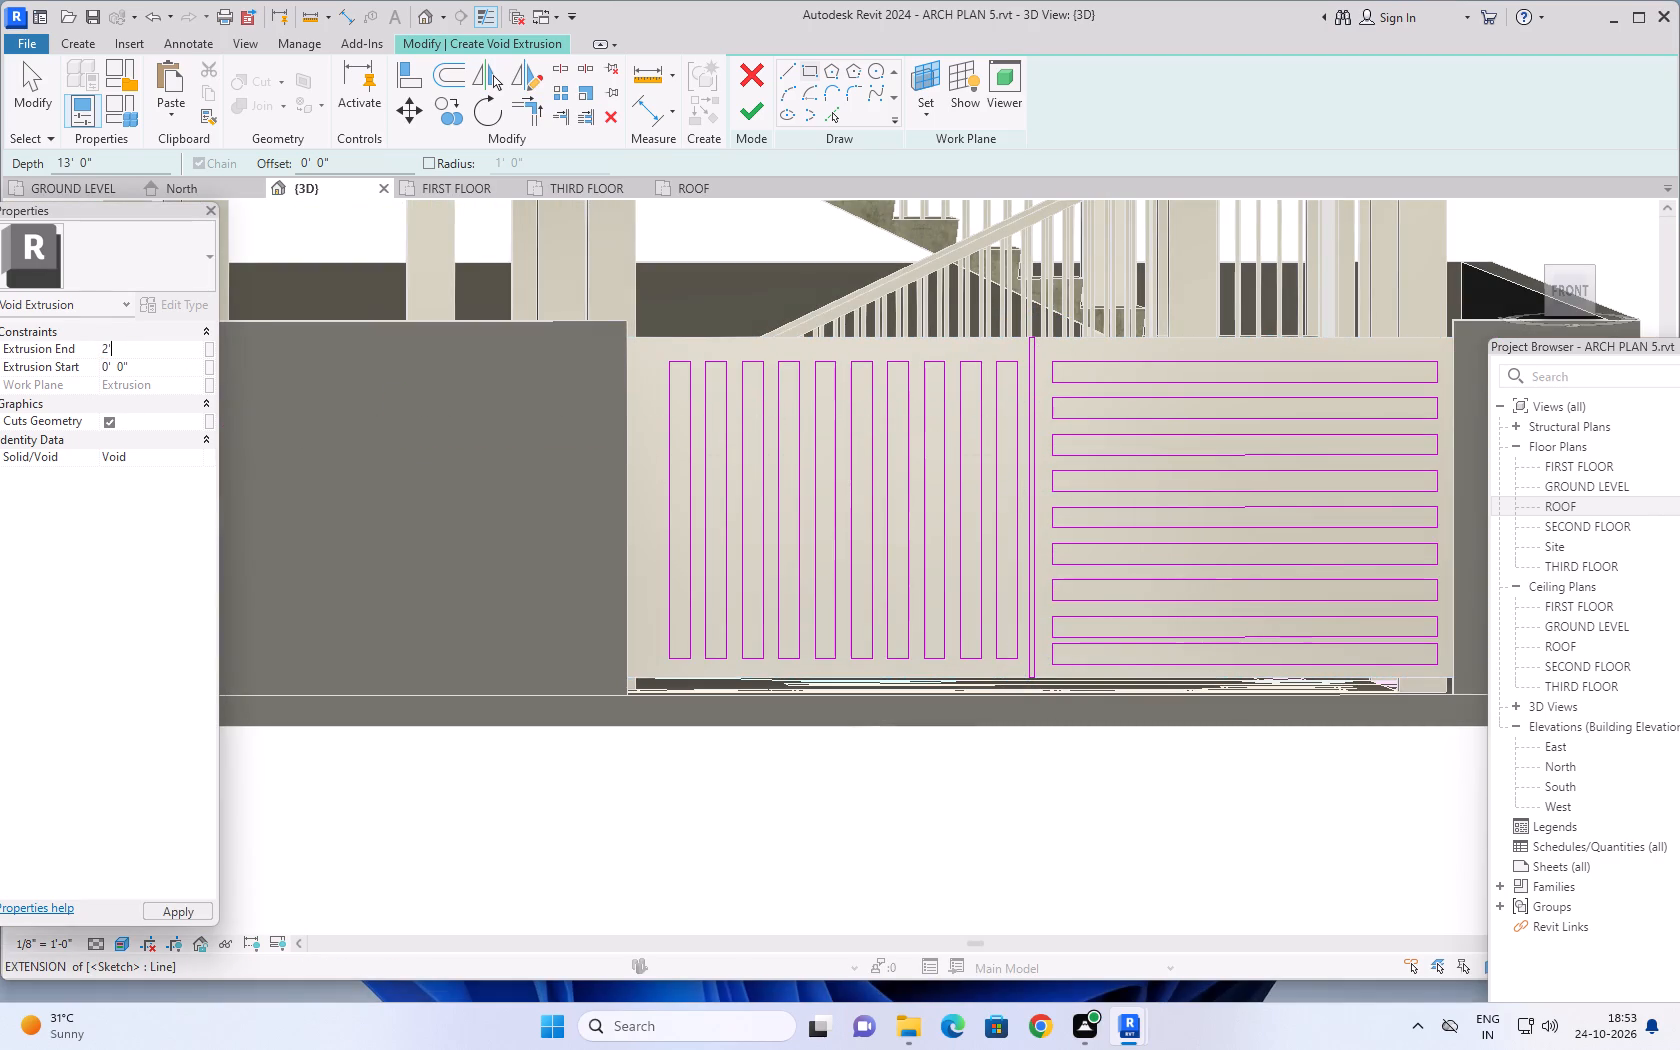
{"action": "key", "text": "Return"}
{"action": "left_click", "coordinate": [747, 107]}
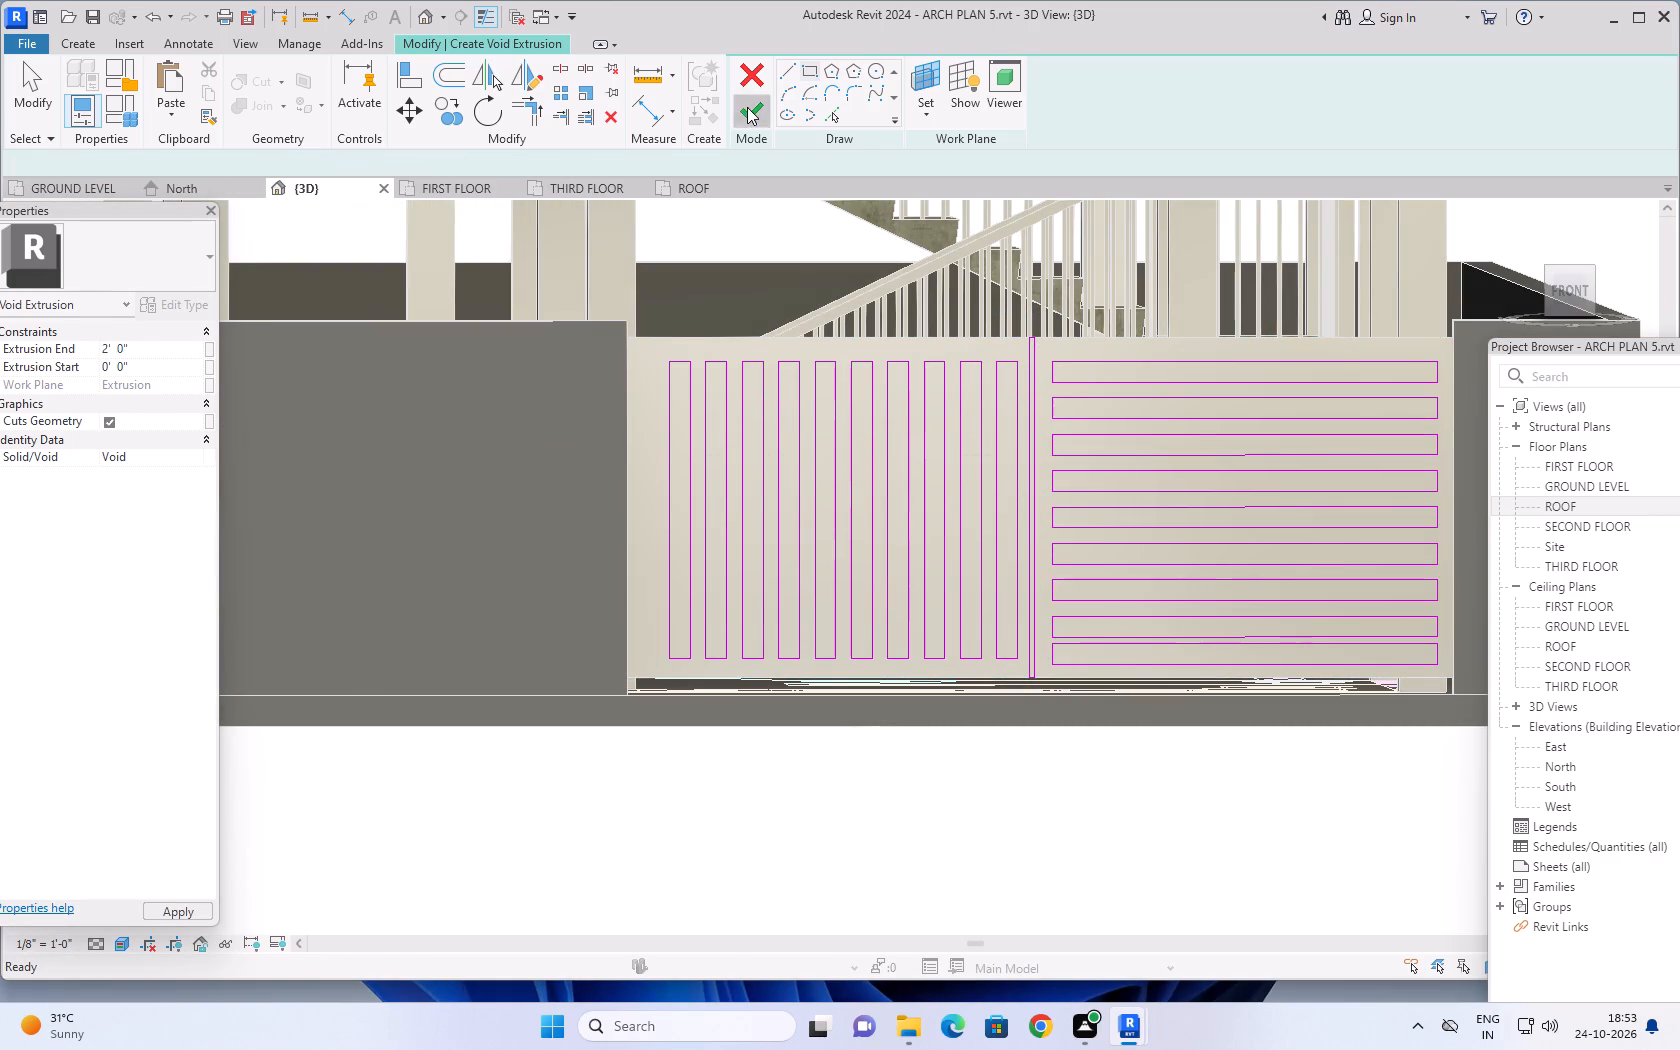
{"action": "left_click", "coordinate": [1090, 77]}
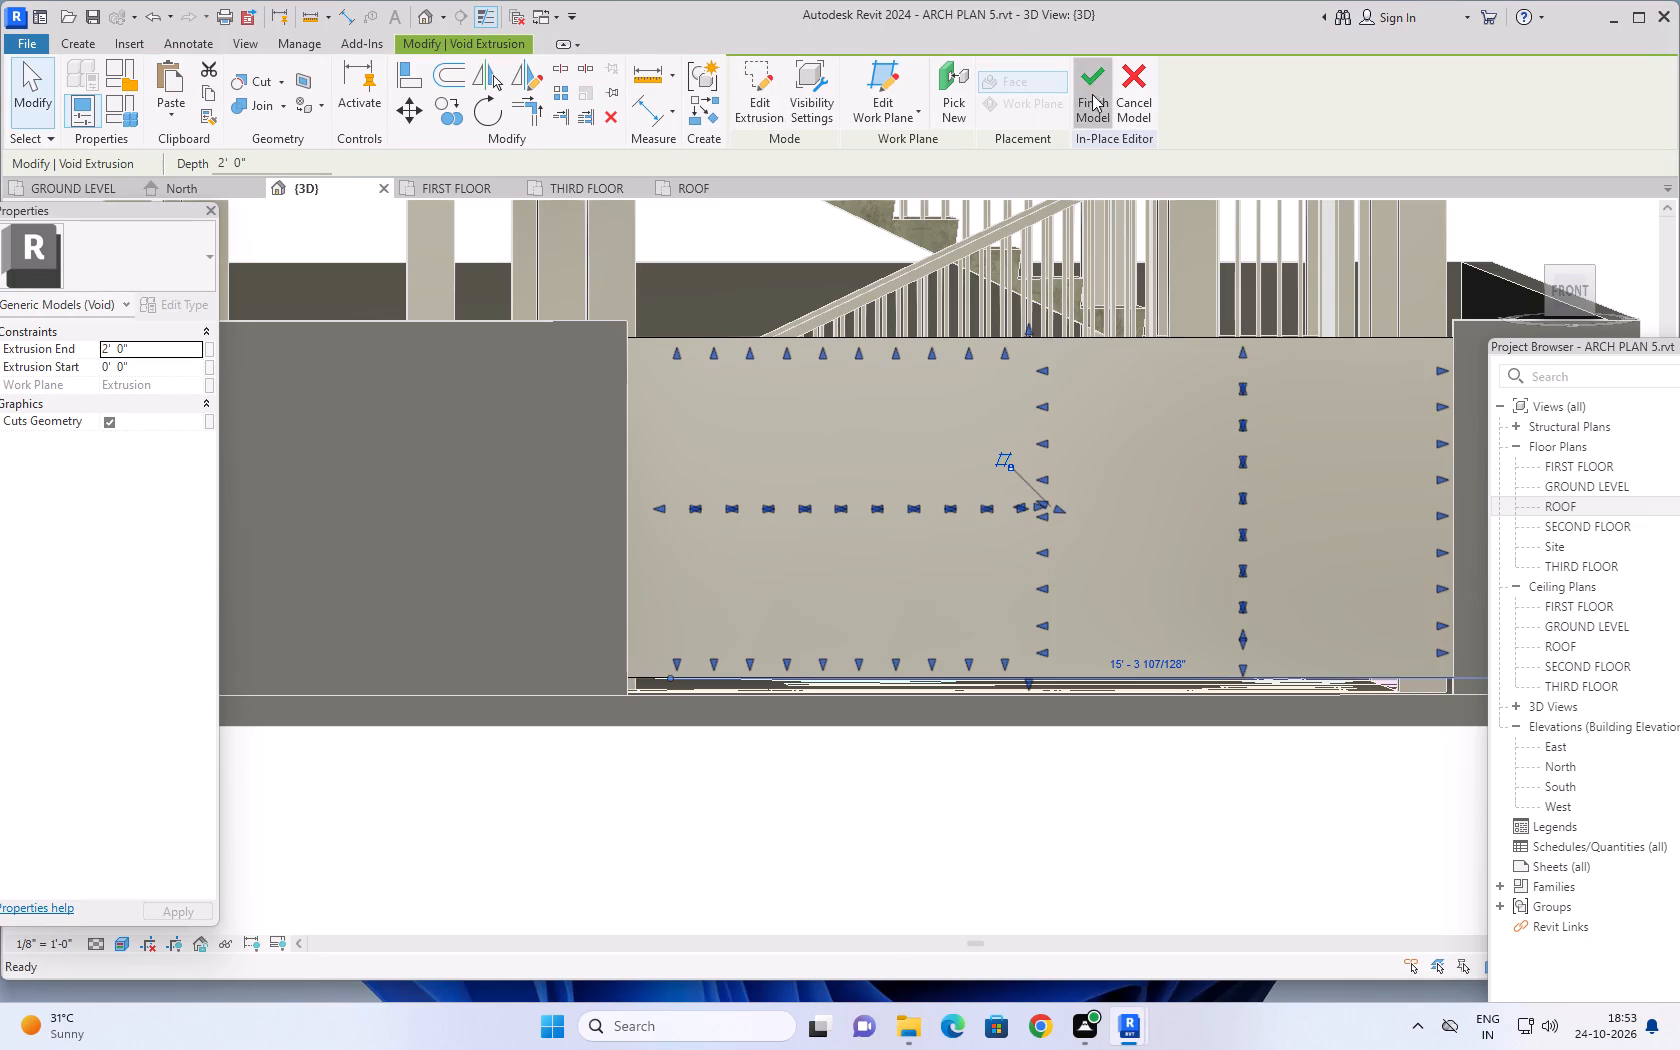
Inspect the finished compound wall gates and the whole building in 3D from the front around to the staircase side.
{"action": "scroll", "coordinate": [929, 606], "scroll_direction": "down", "scroll_amount": 3}
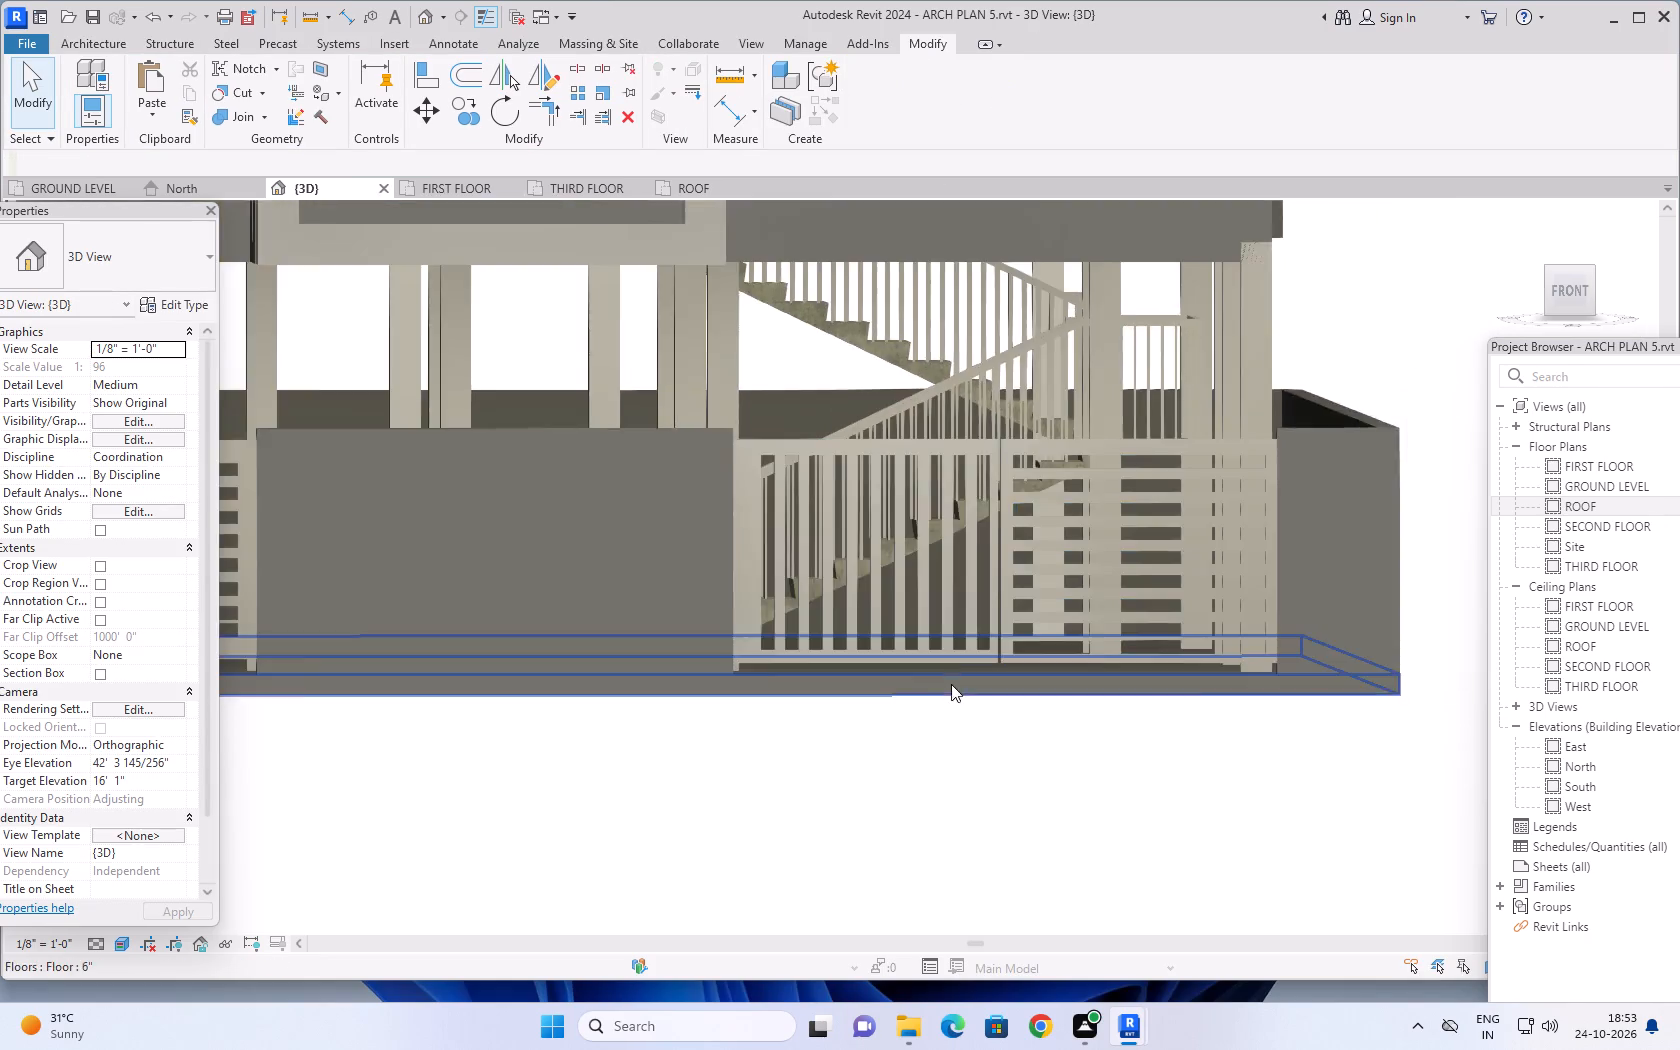
{"action": "scroll", "coordinate": [954, 700], "scroll_direction": "down", "scroll_amount": 2}
{"action": "key", "text": "Escape"}
{"action": "key", "text": "Escape"}
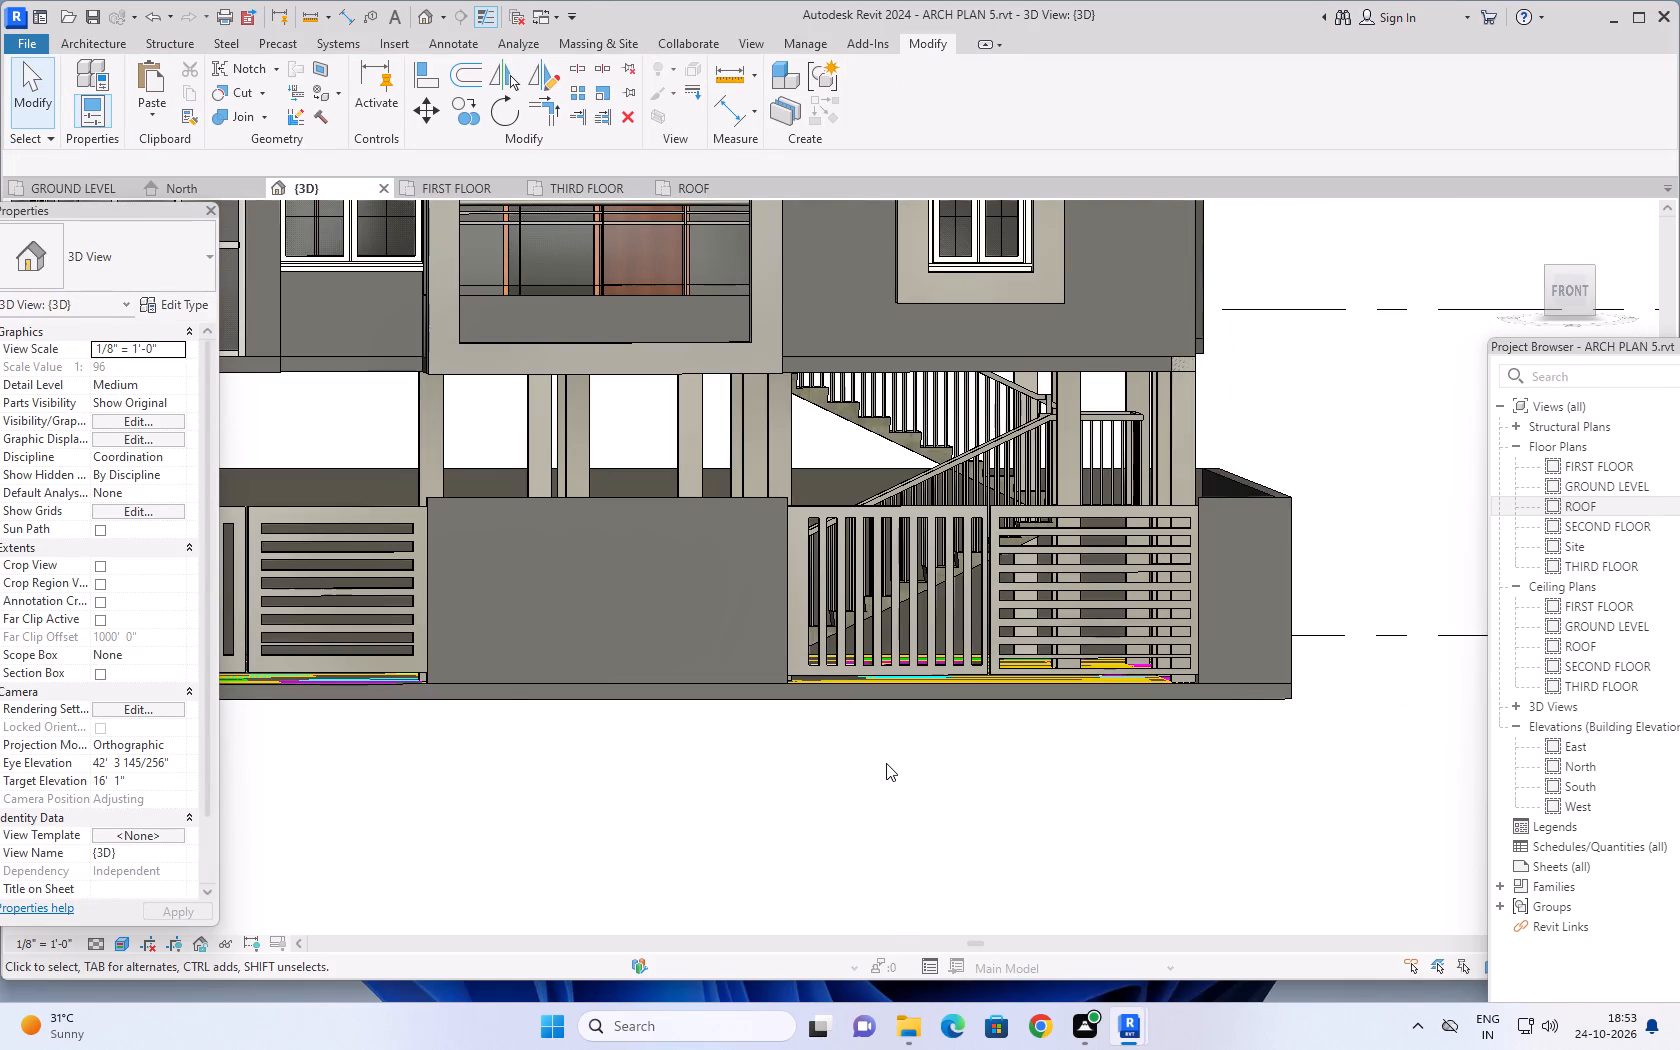
{"action": "scroll", "coordinate": [885, 764], "scroll_direction": "down", "scroll_amount": 2}
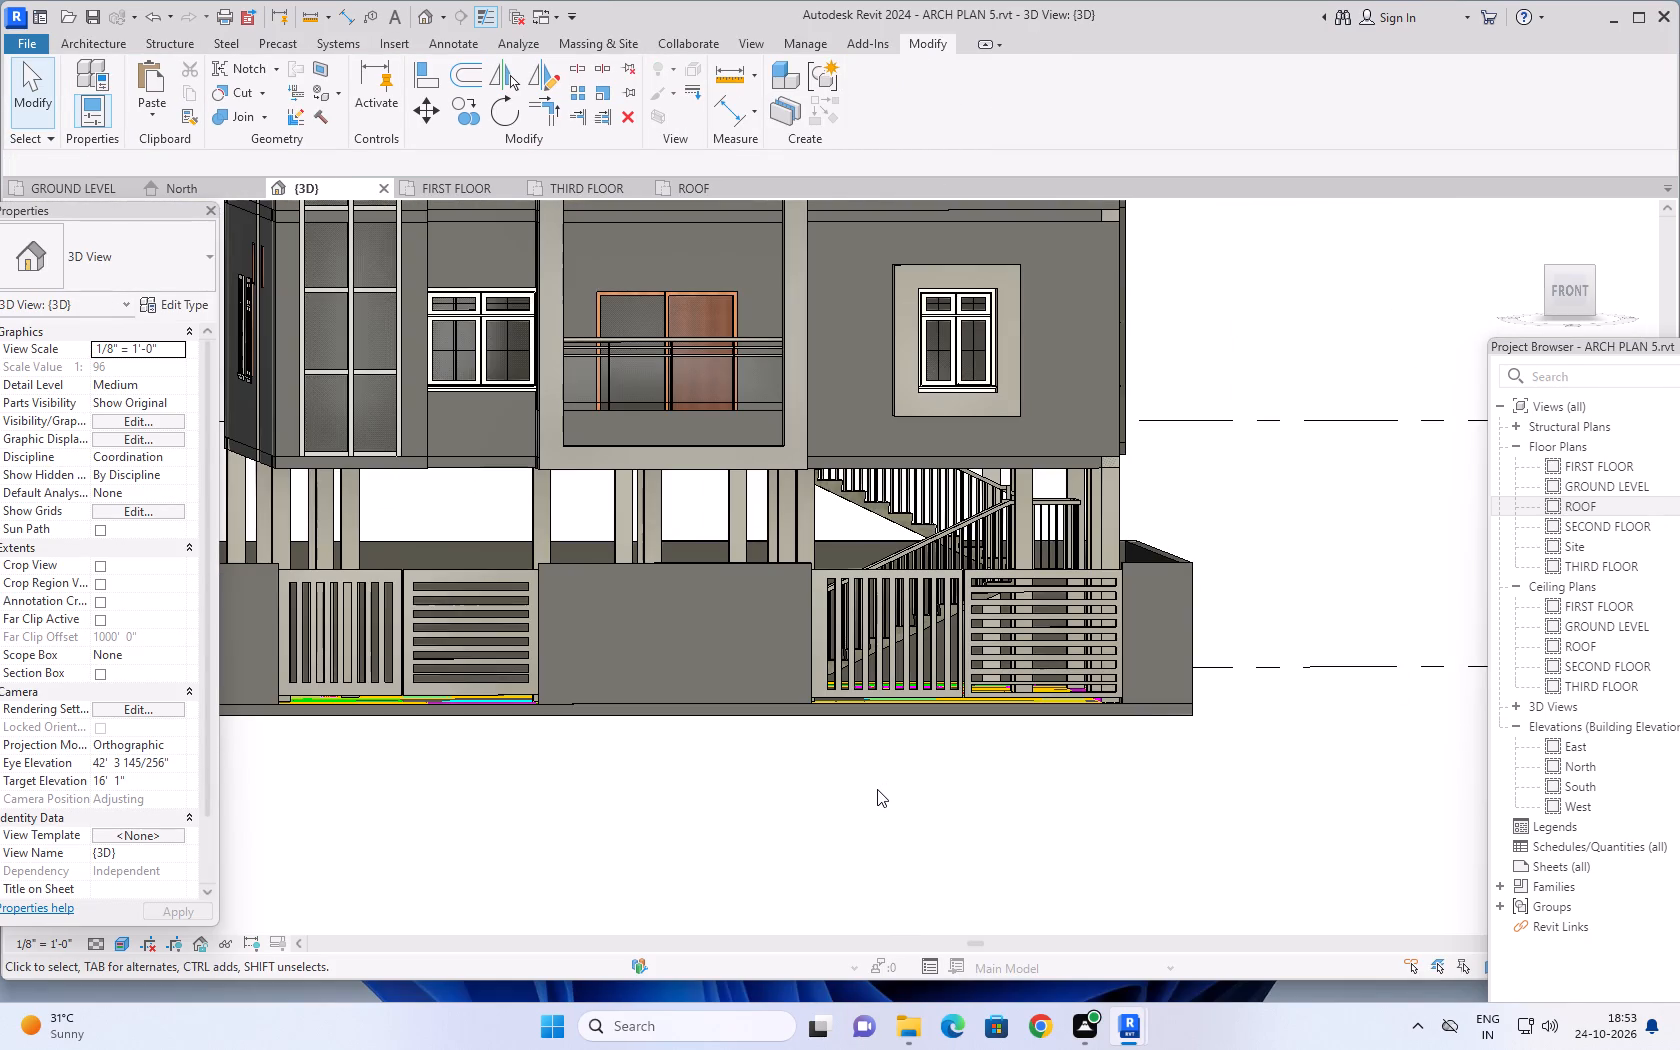
{"action": "middle_click_drag", "start_coordinate": [865, 788], "coordinate": [913, 808], "text": "shift"}
{"action": "scroll", "coordinate": [917, 808], "scroll_direction": "down", "scroll_amount": 3}
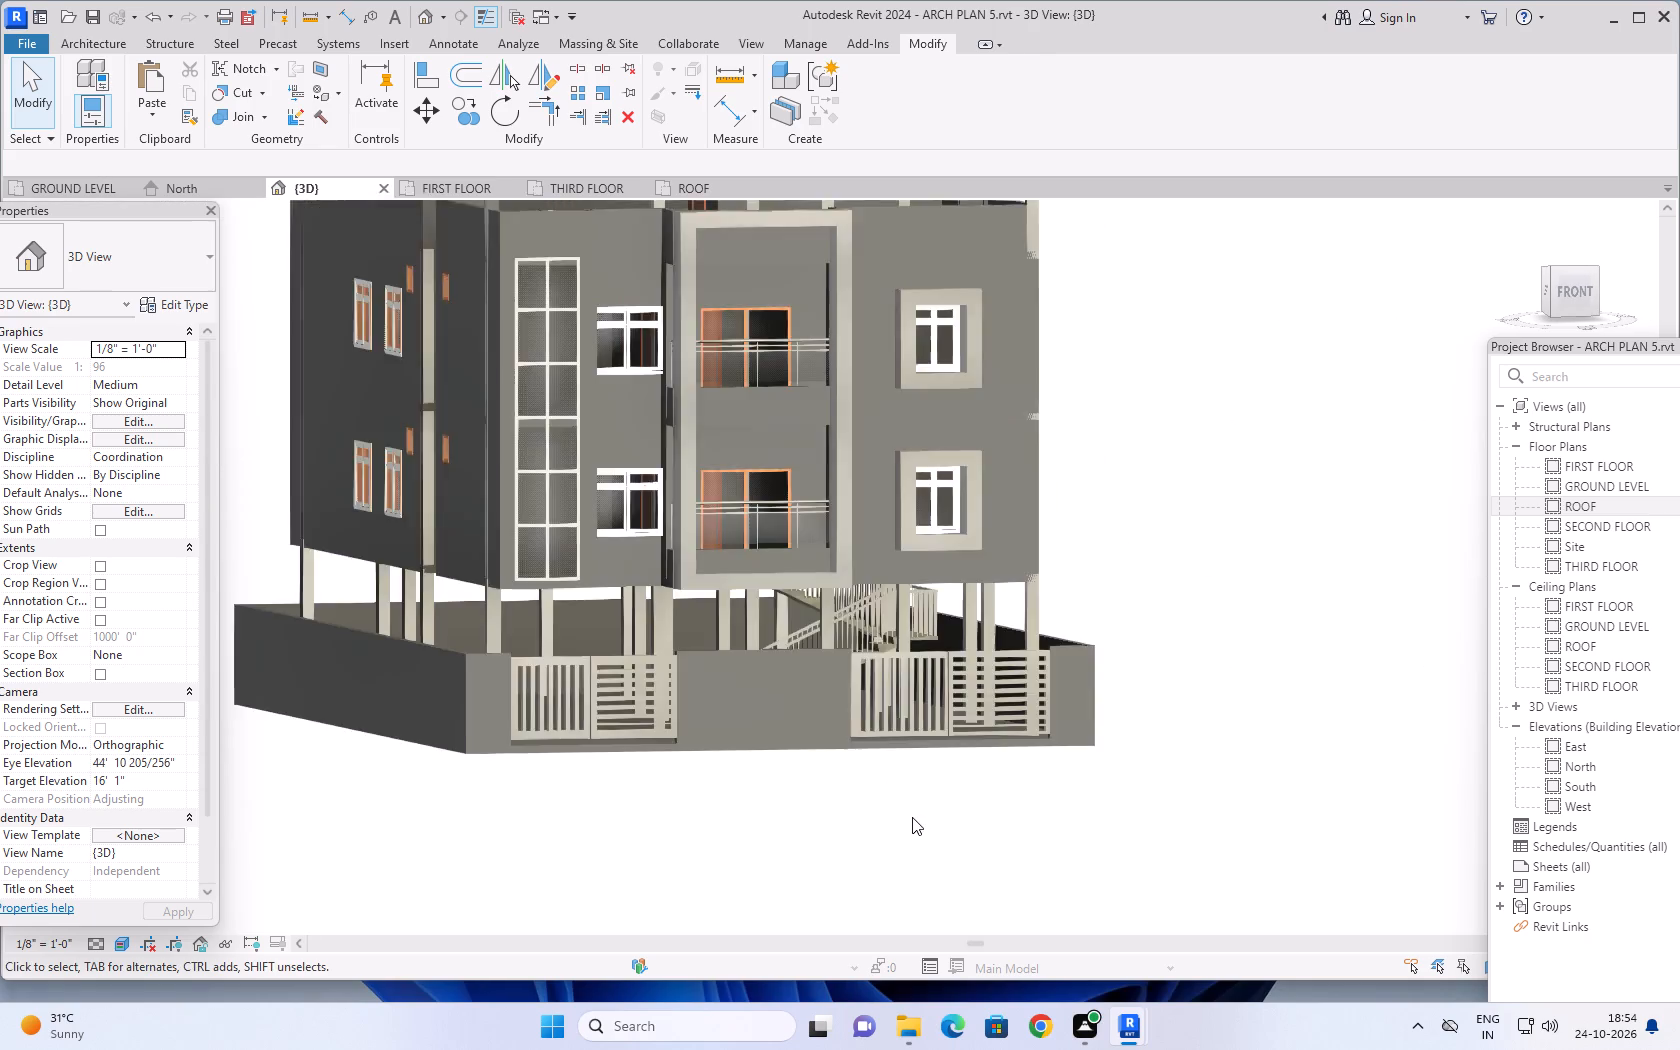
{"action": "scroll", "coordinate": [912, 817], "scroll_direction": "down", "scroll_amount": 3}
{"action": "middle_click_drag", "start_coordinate": [904, 815], "coordinate": [898, 776]}
{"action": "middle_click_drag", "start_coordinate": [897, 776], "coordinate": [917, 825], "text": "shift"}
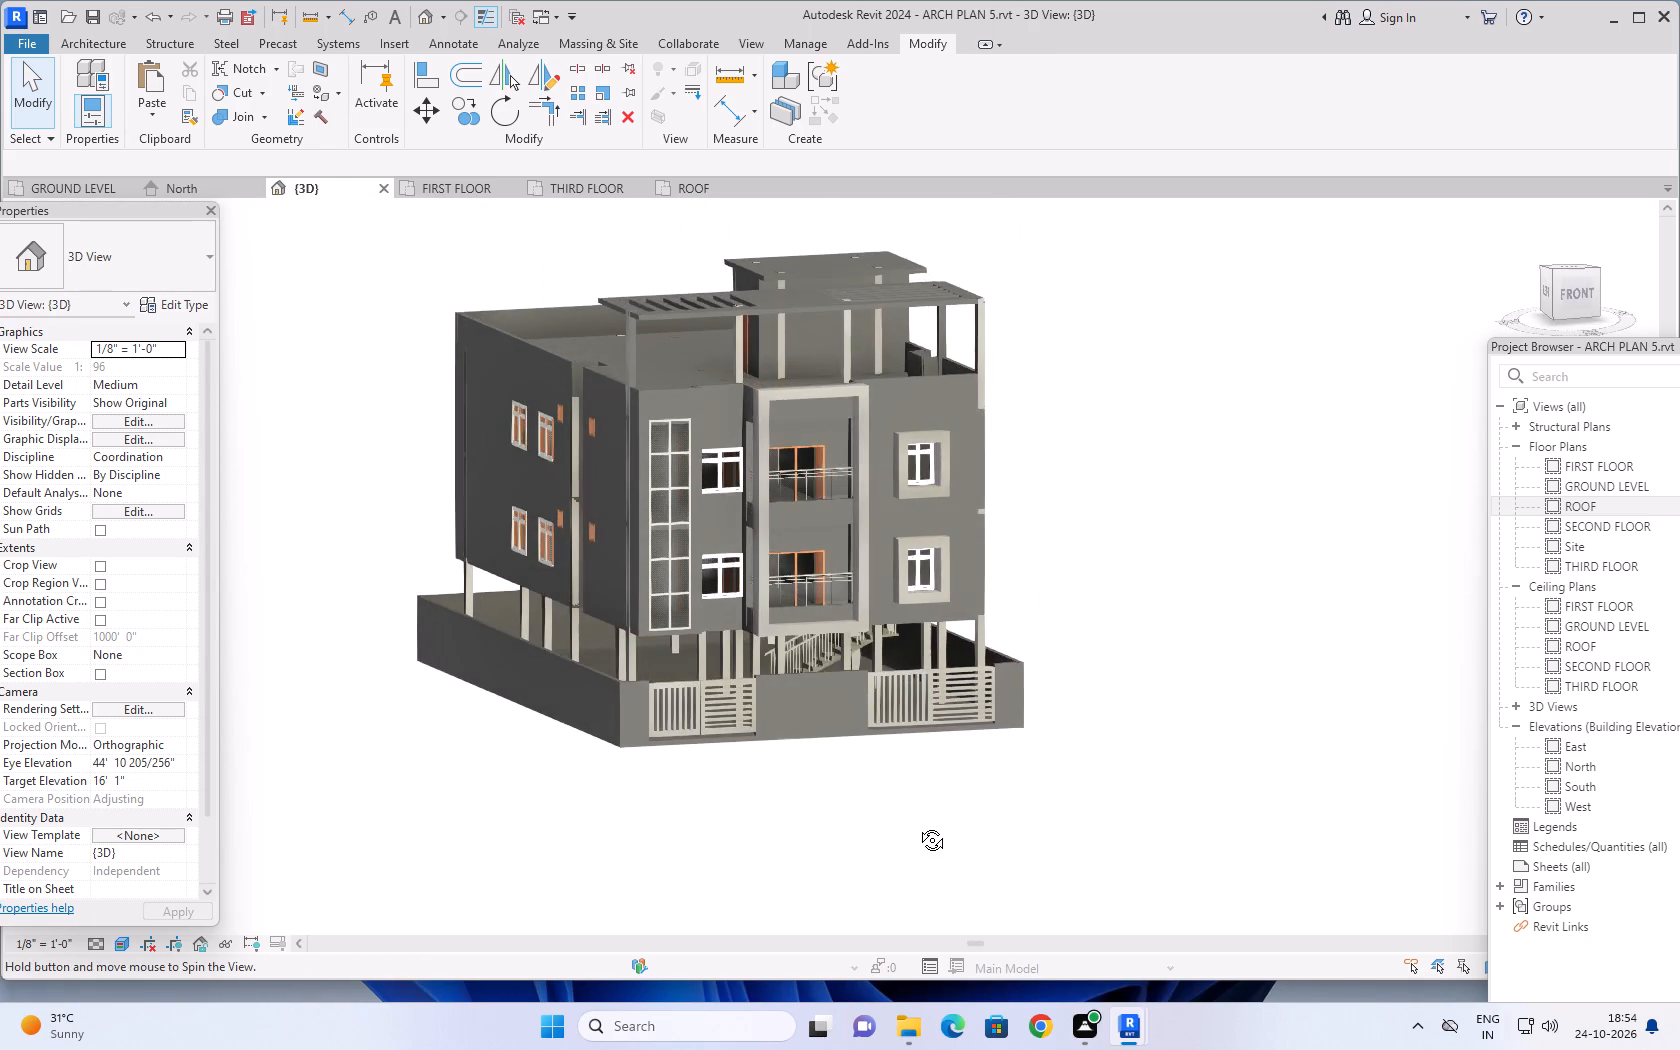
{"action": "middle_click_drag", "start_coordinate": [917, 825], "coordinate": [1005, 798], "text": "shift"}
{"action": "middle_click_drag", "start_coordinate": [907, 798], "coordinate": [865, 807]}
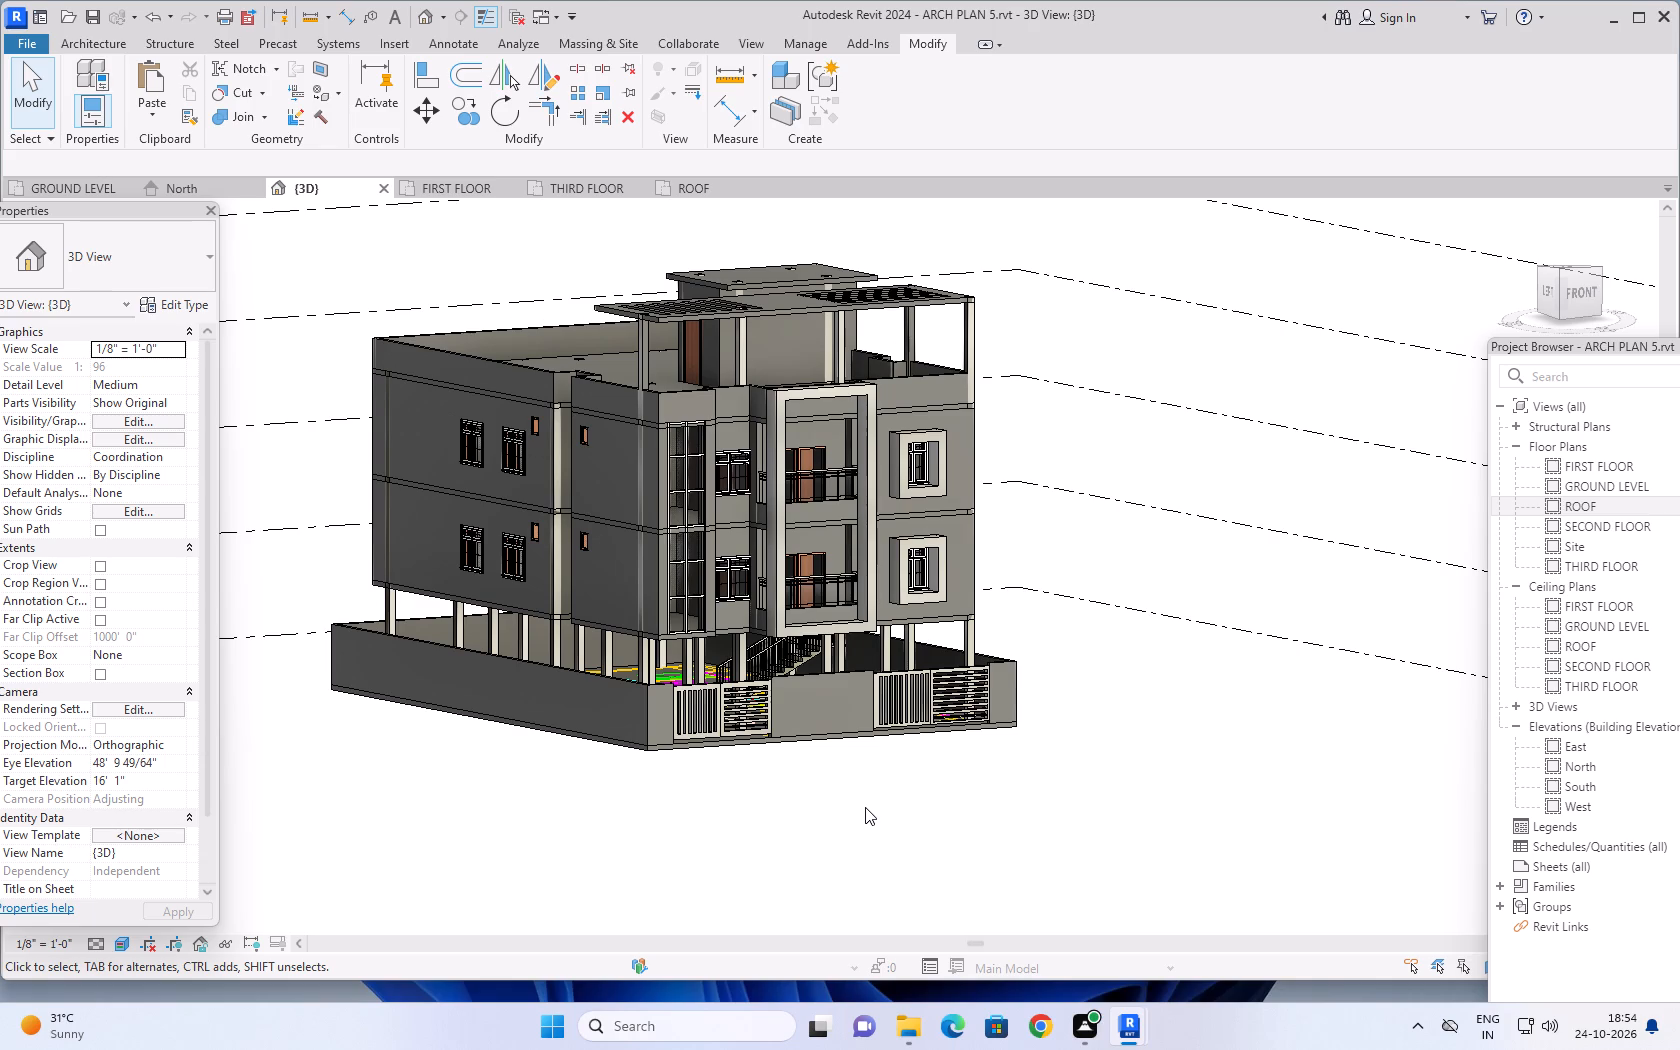
{"action": "scroll", "coordinate": [1102, 724], "scroll_direction": "down", "scroll_amount": 1}
{"action": "middle_click_drag", "start_coordinate": [1152, 719], "coordinate": [1111, 762], "text": "shift"}
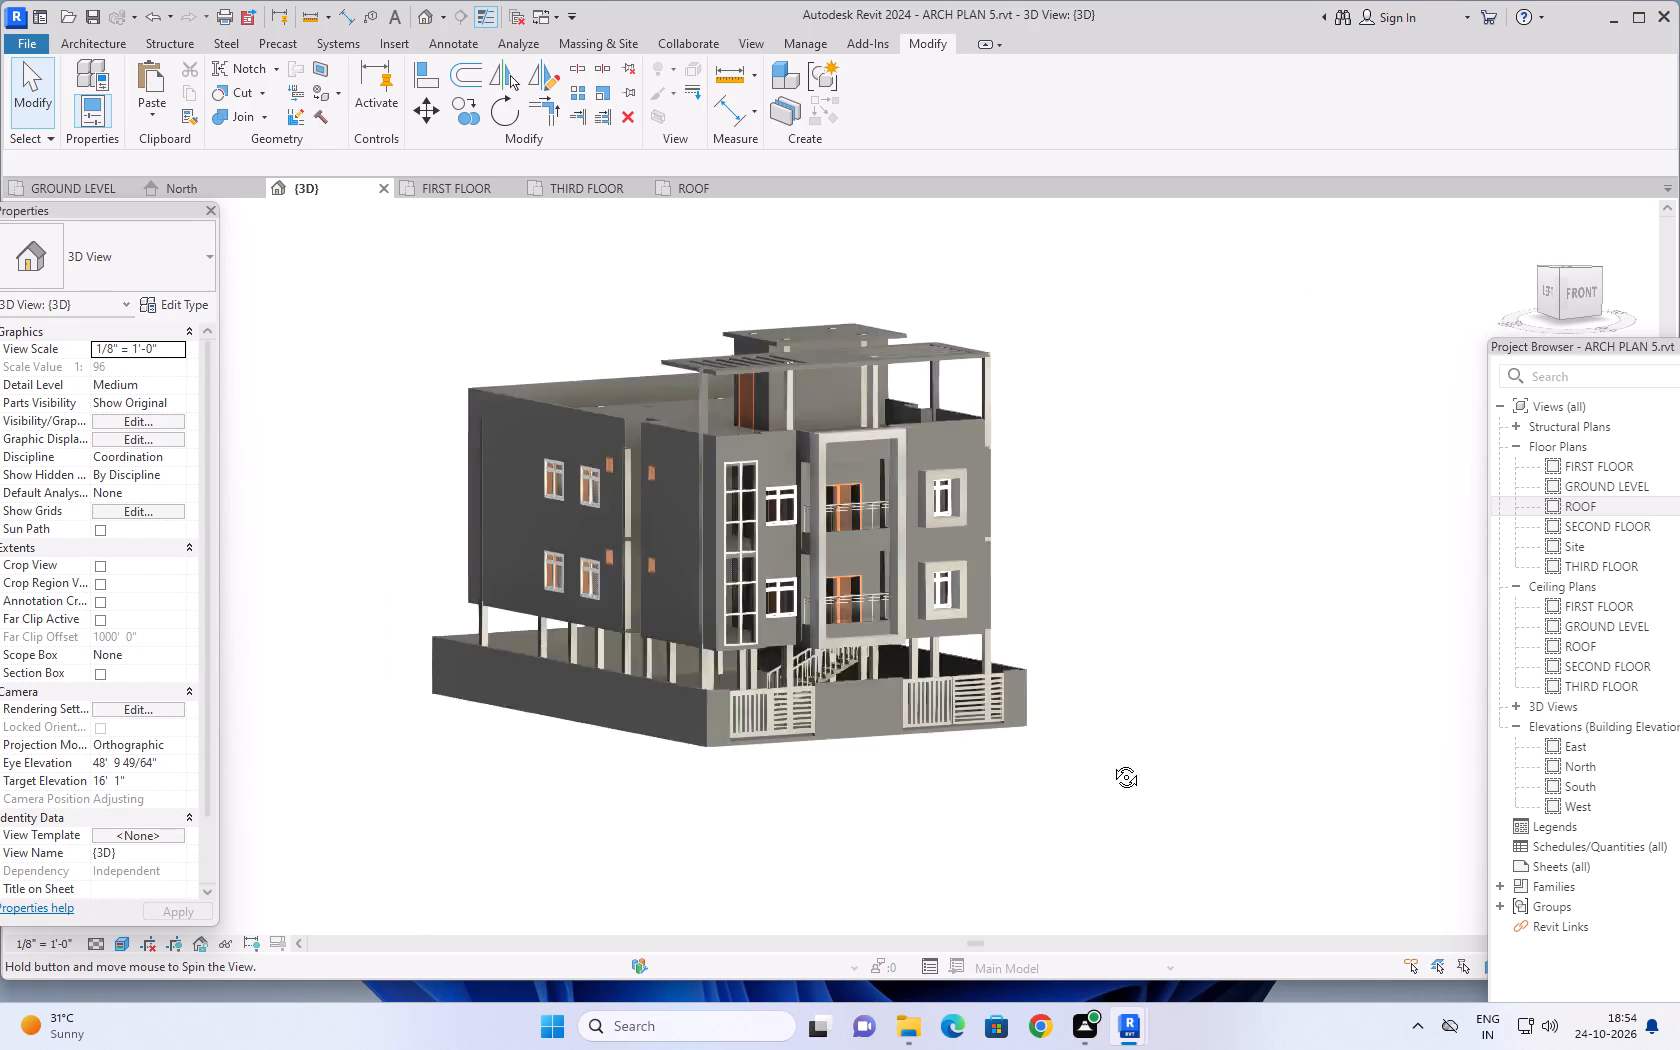
{"action": "middle_click_drag", "start_coordinate": [1111, 762], "coordinate": [685, 742], "text": "shift"}
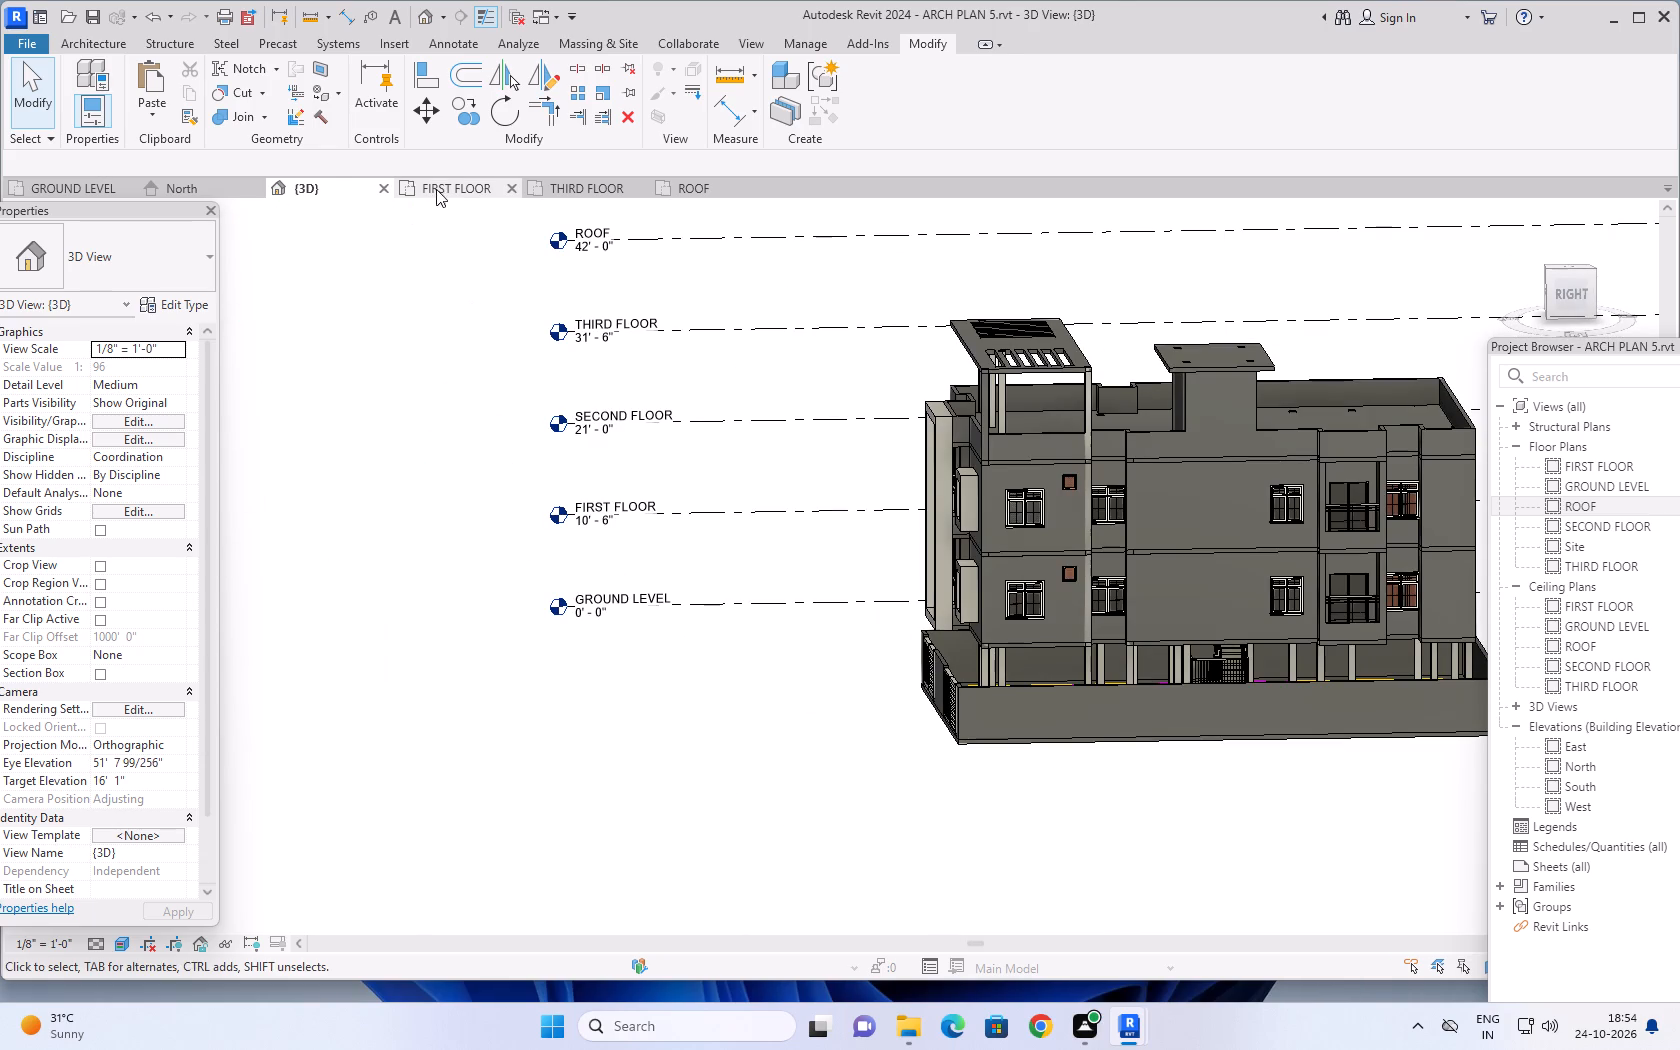
On the FIRST FLOOR plan, place a Storefront 2 curtain wall up to level ROOF along the outer wall face, spanning the staircase width.
{"action": "left_click", "coordinate": [439, 188]}
{"action": "scroll", "coordinate": [835, 521], "scroll_direction": "up", "scroll_amount": 4}
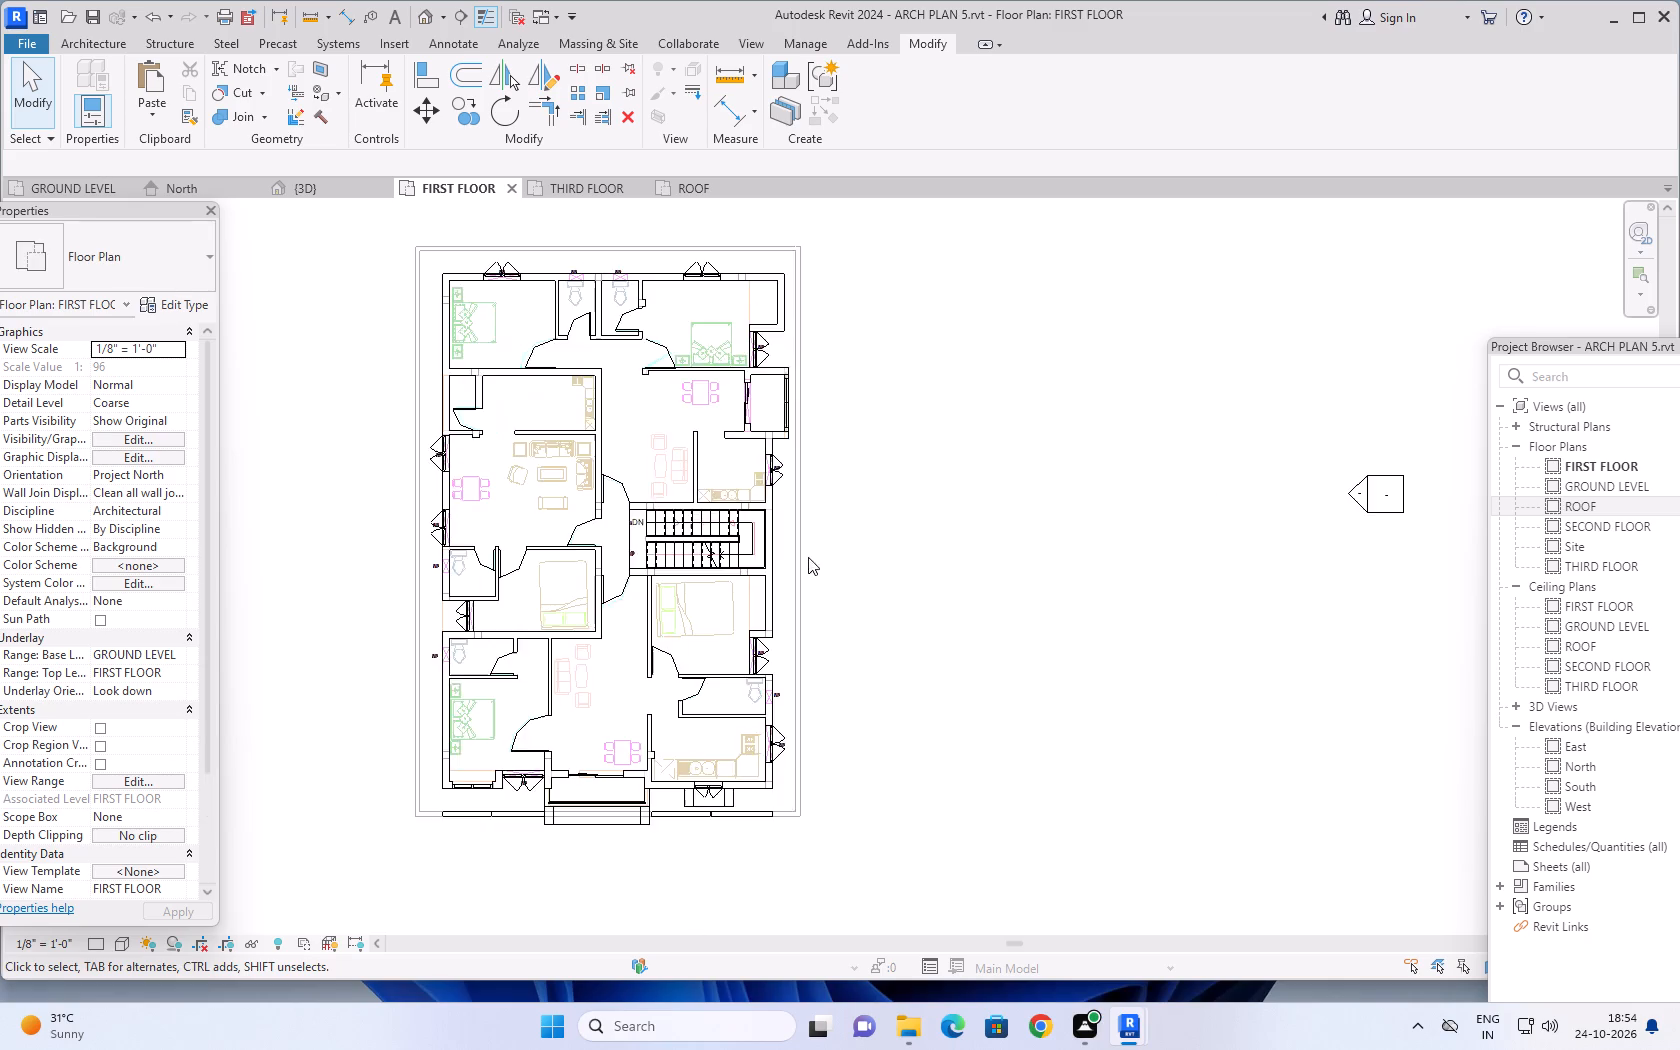
{"action": "scroll", "coordinate": [798, 563], "scroll_direction": "up", "scroll_amount": 5}
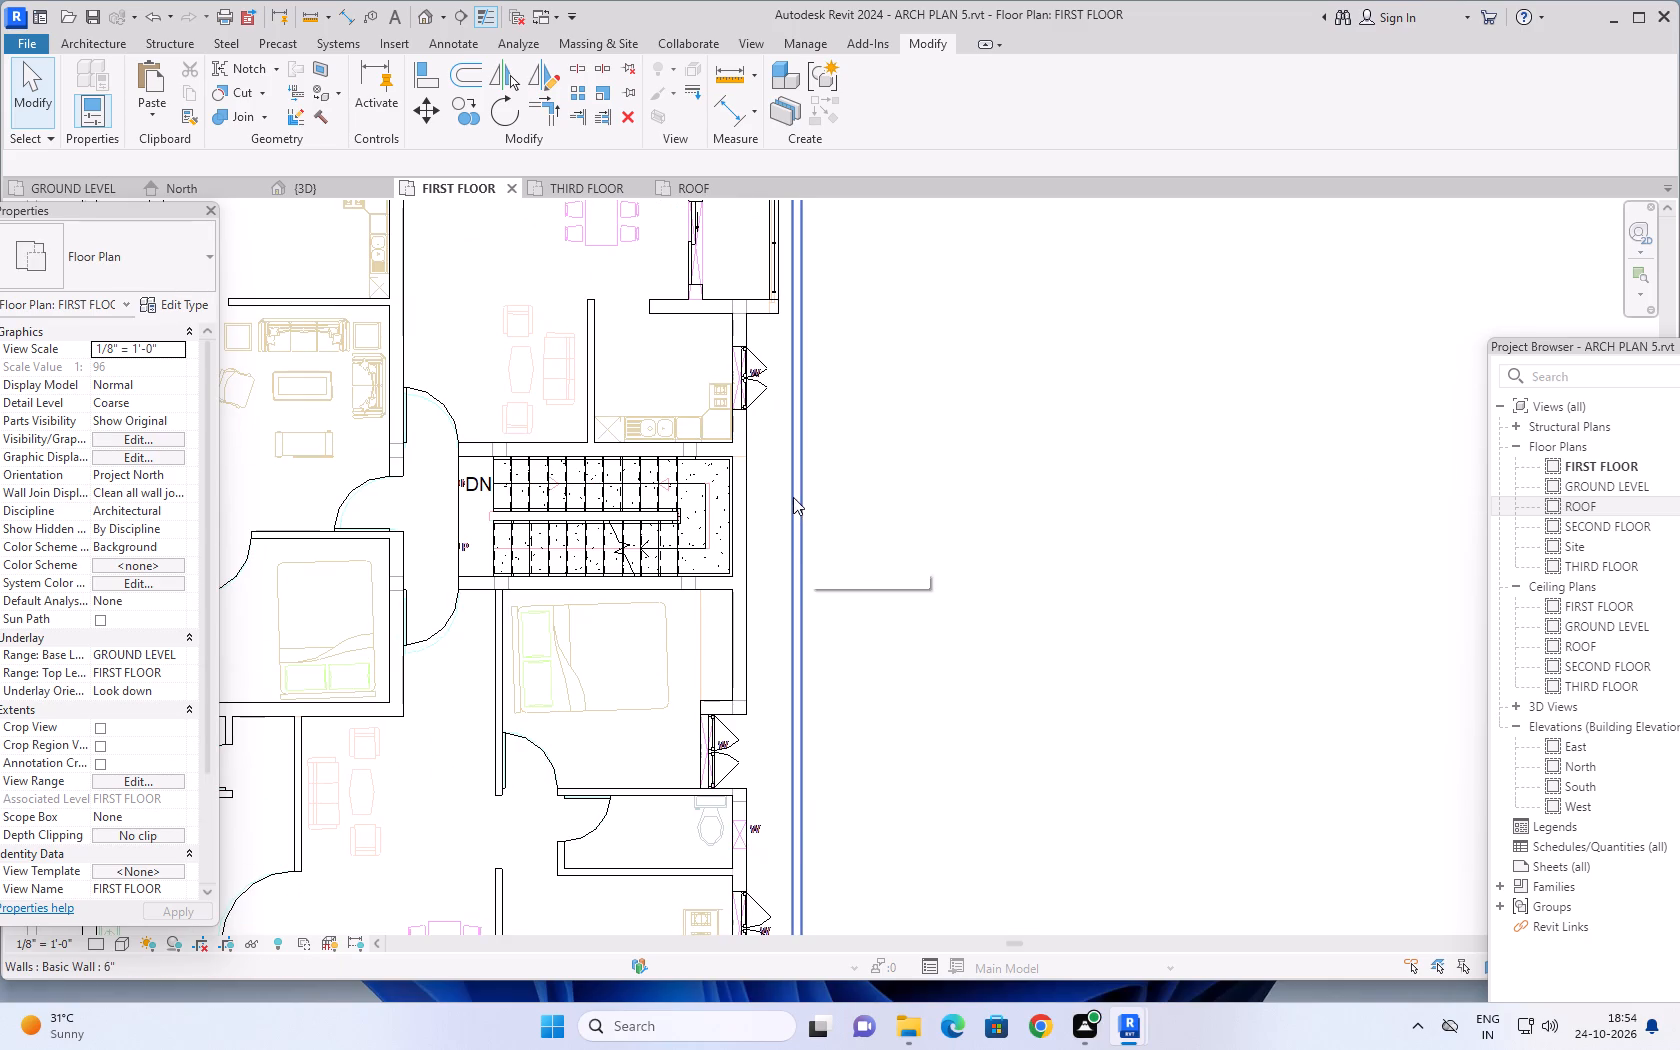
{"action": "scroll", "coordinate": [737, 478], "scroll_direction": "up", "scroll_amount": 7}
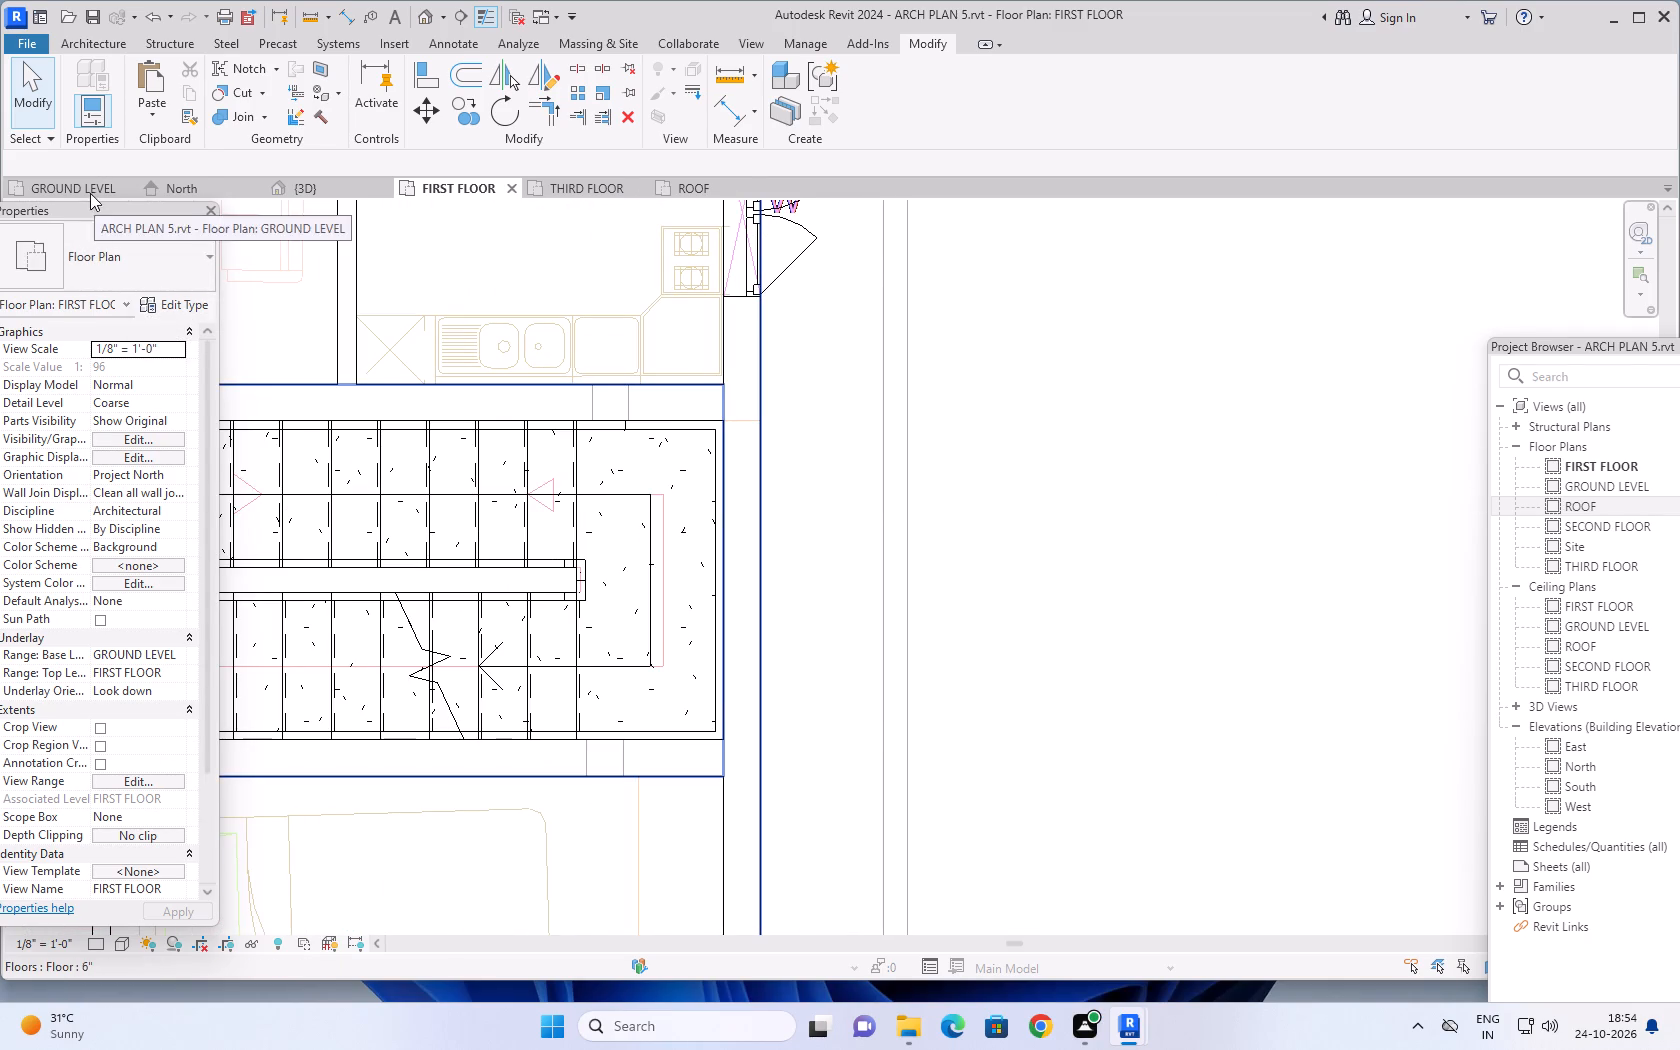
{"action": "left_click", "coordinate": [81, 36]}
{"action": "left_click", "coordinate": [93, 69]}
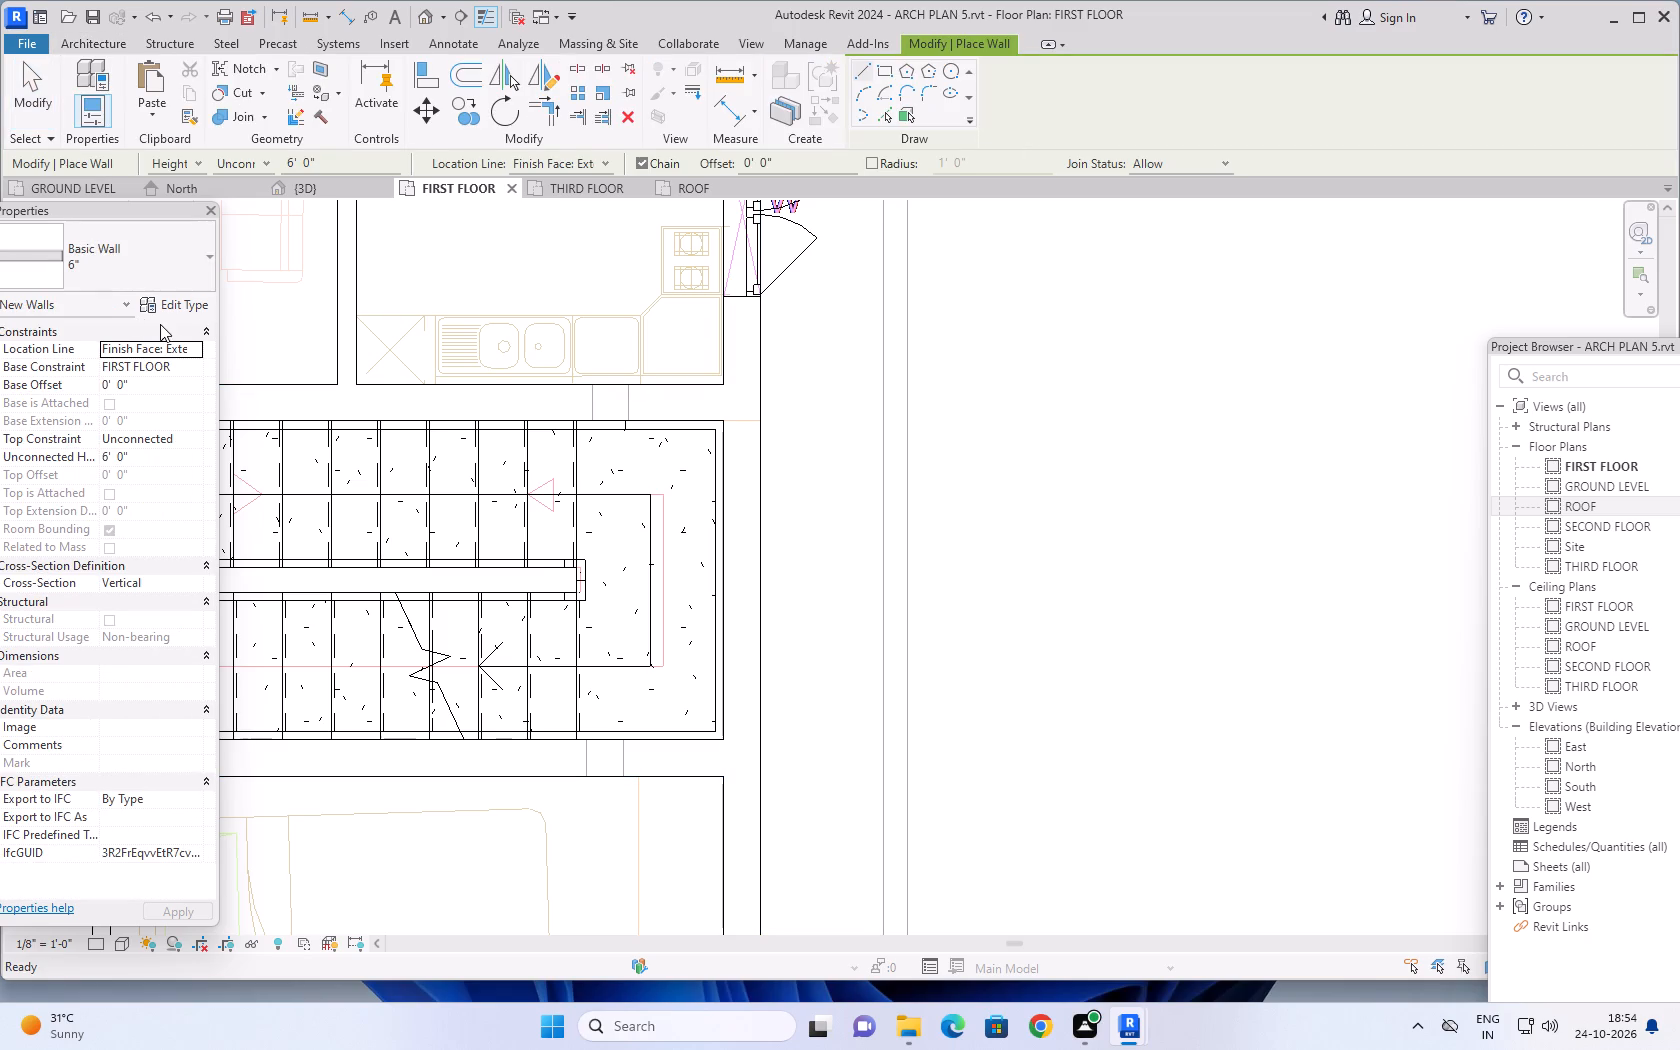
{"action": "left_click", "coordinate": [197, 264]}
{"action": "scroll", "coordinate": [147, 532], "scroll_direction": "down", "scroll_amount": 9}
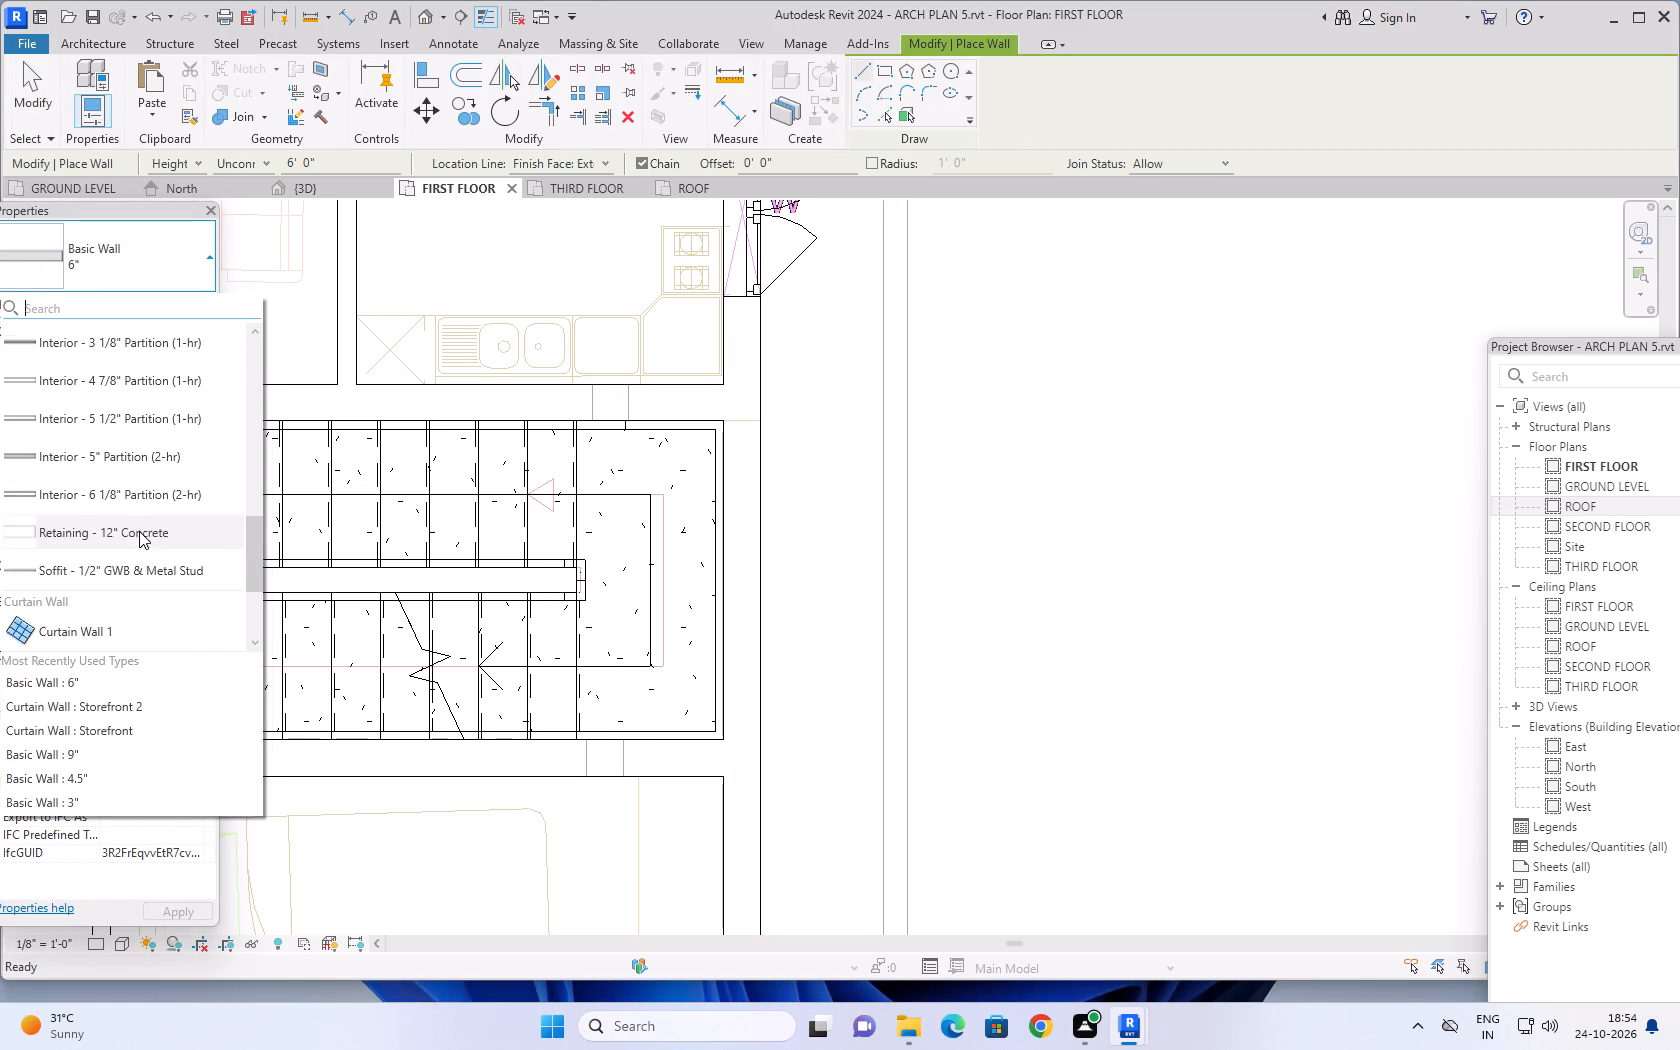
{"action": "scroll", "coordinate": [139, 531], "scroll_direction": "down", "scroll_amount": 1}
{"action": "left_click", "coordinate": [112, 566]}
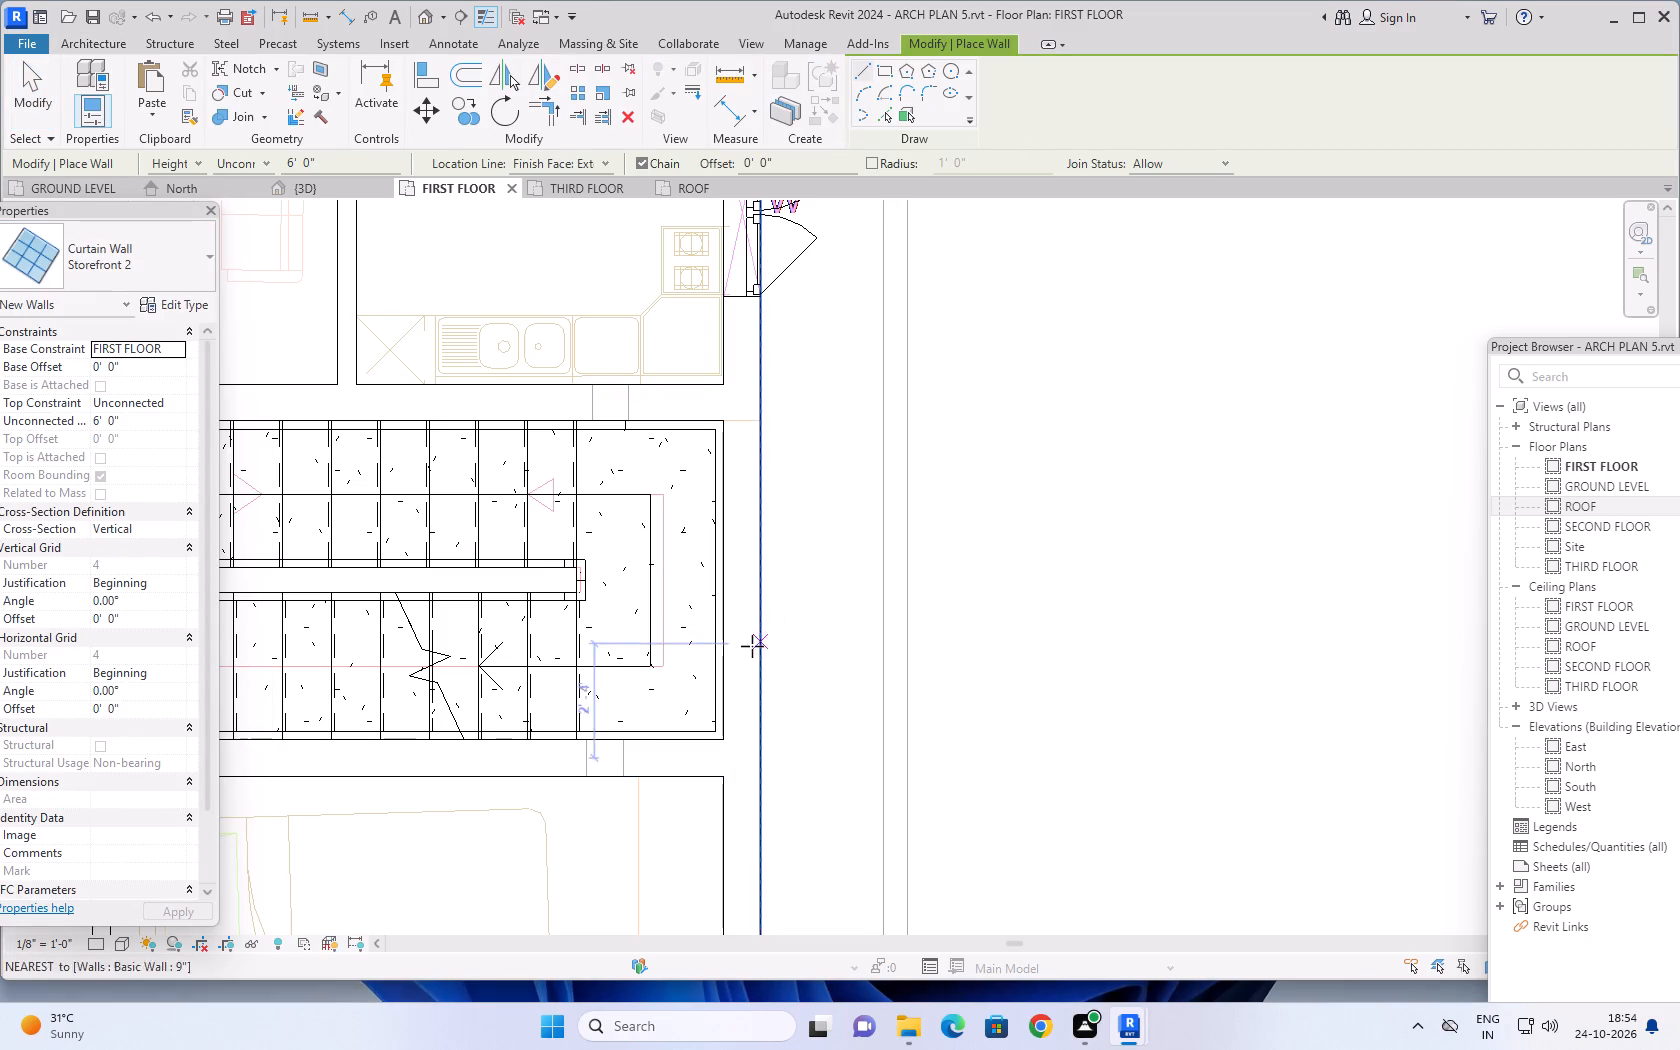
{"action": "scroll", "coordinate": [740, 674], "scroll_direction": "up", "scroll_amount": 2}
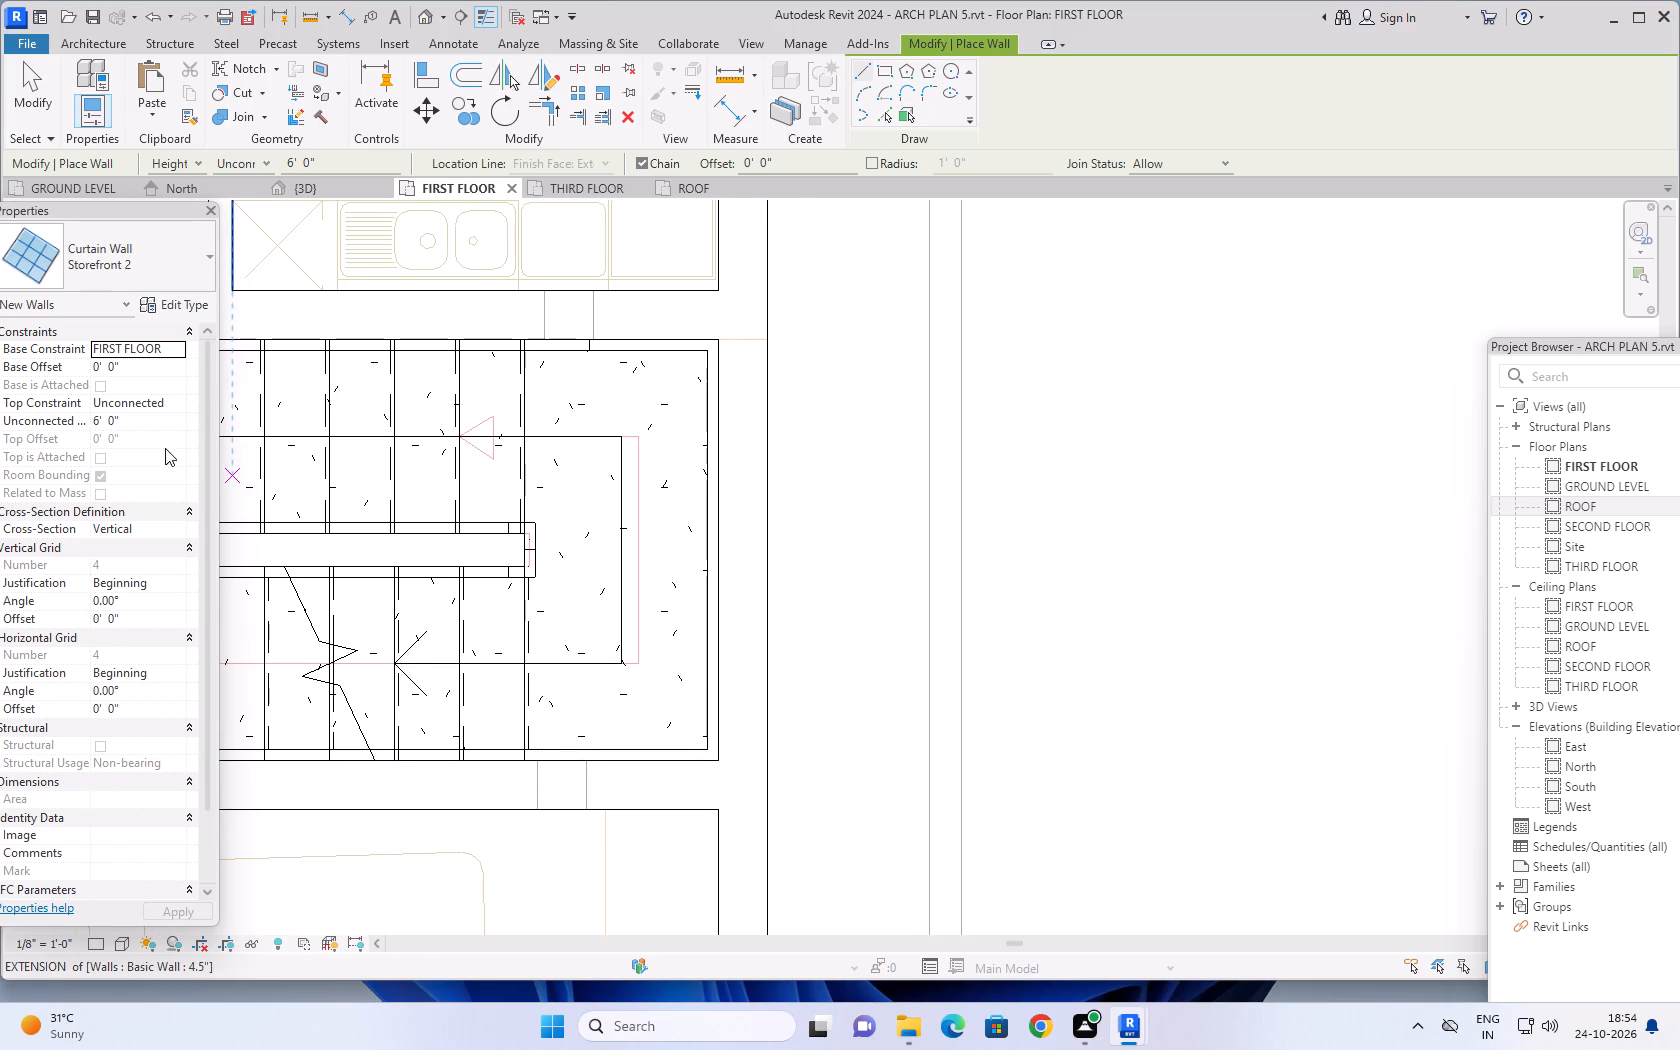
{"action": "left_click", "coordinate": [173, 405]}
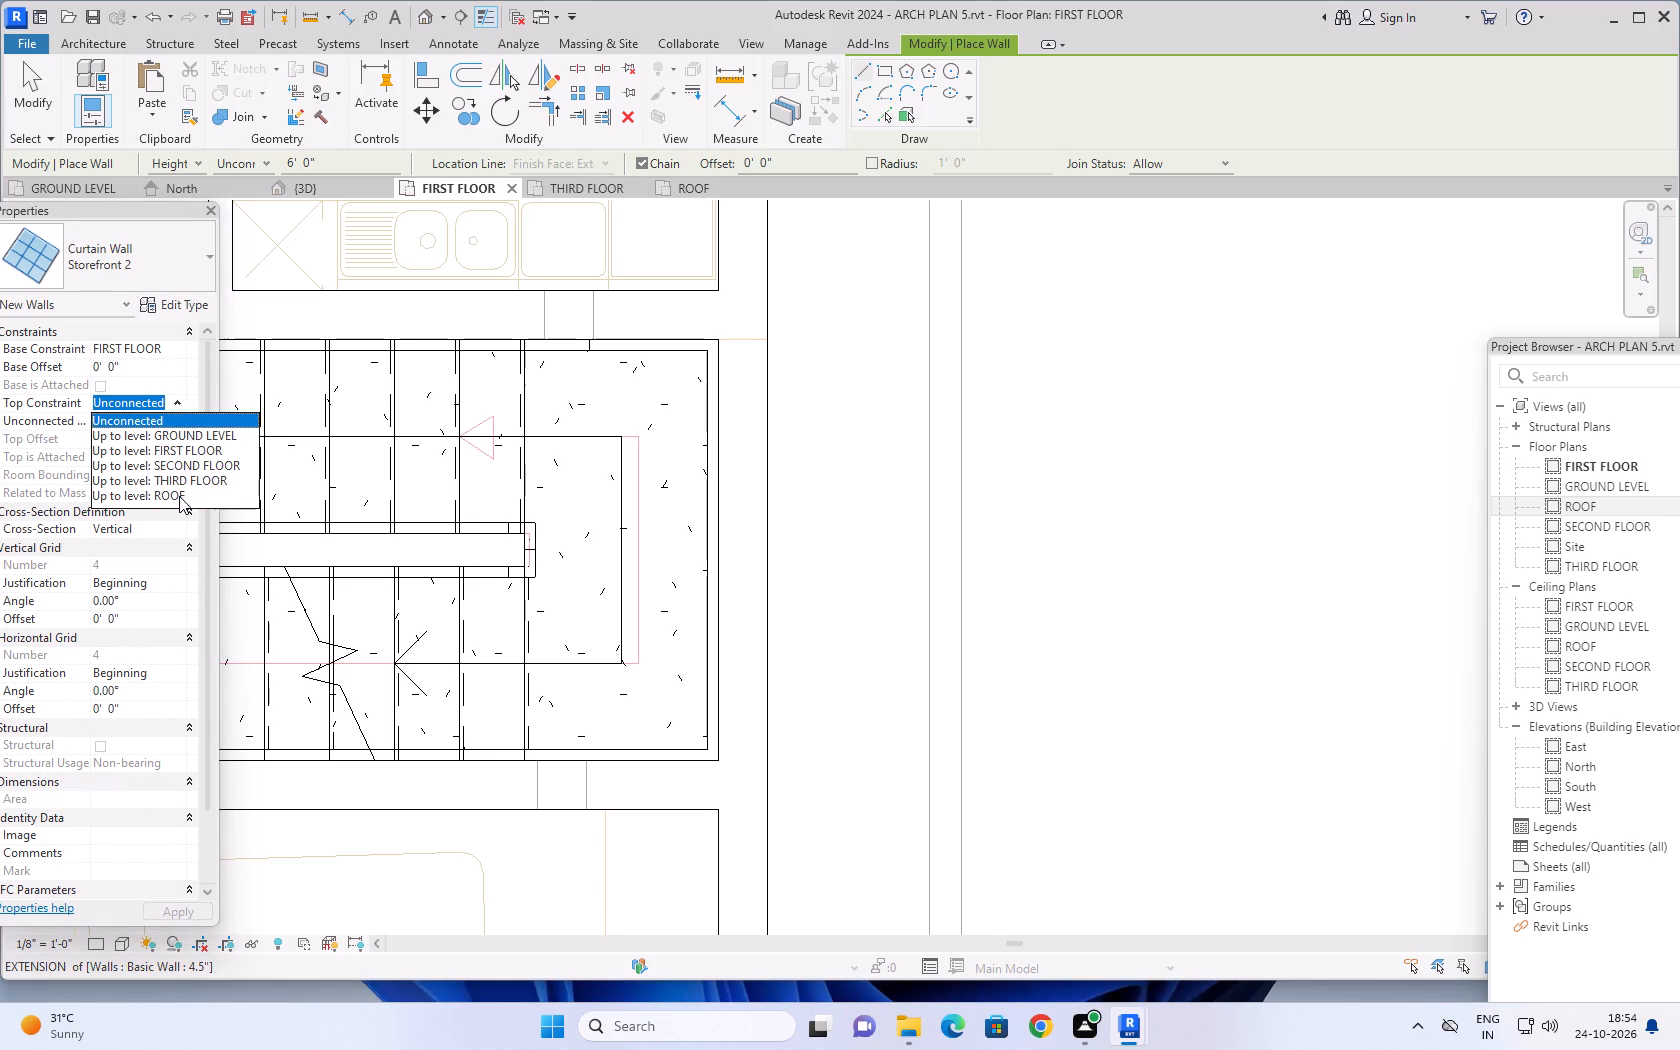
{"action": "left_click", "coordinate": [179, 496]}
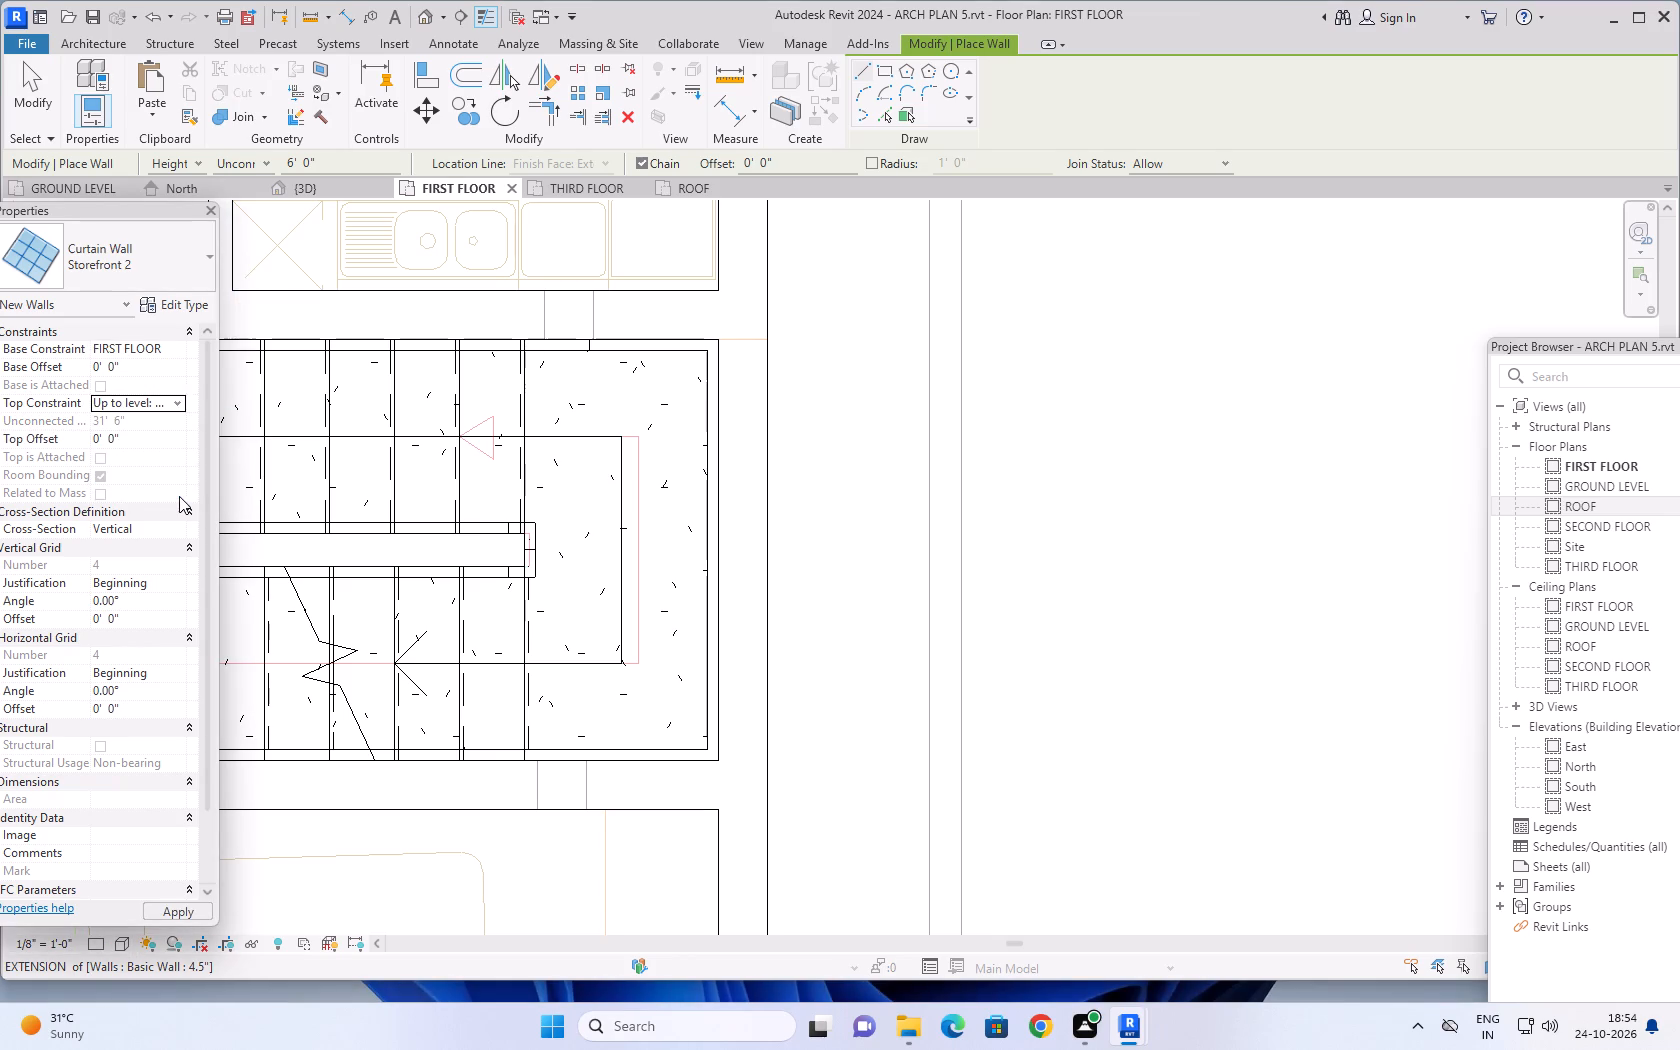
{"action": "left_click", "coordinate": [767, 759]}
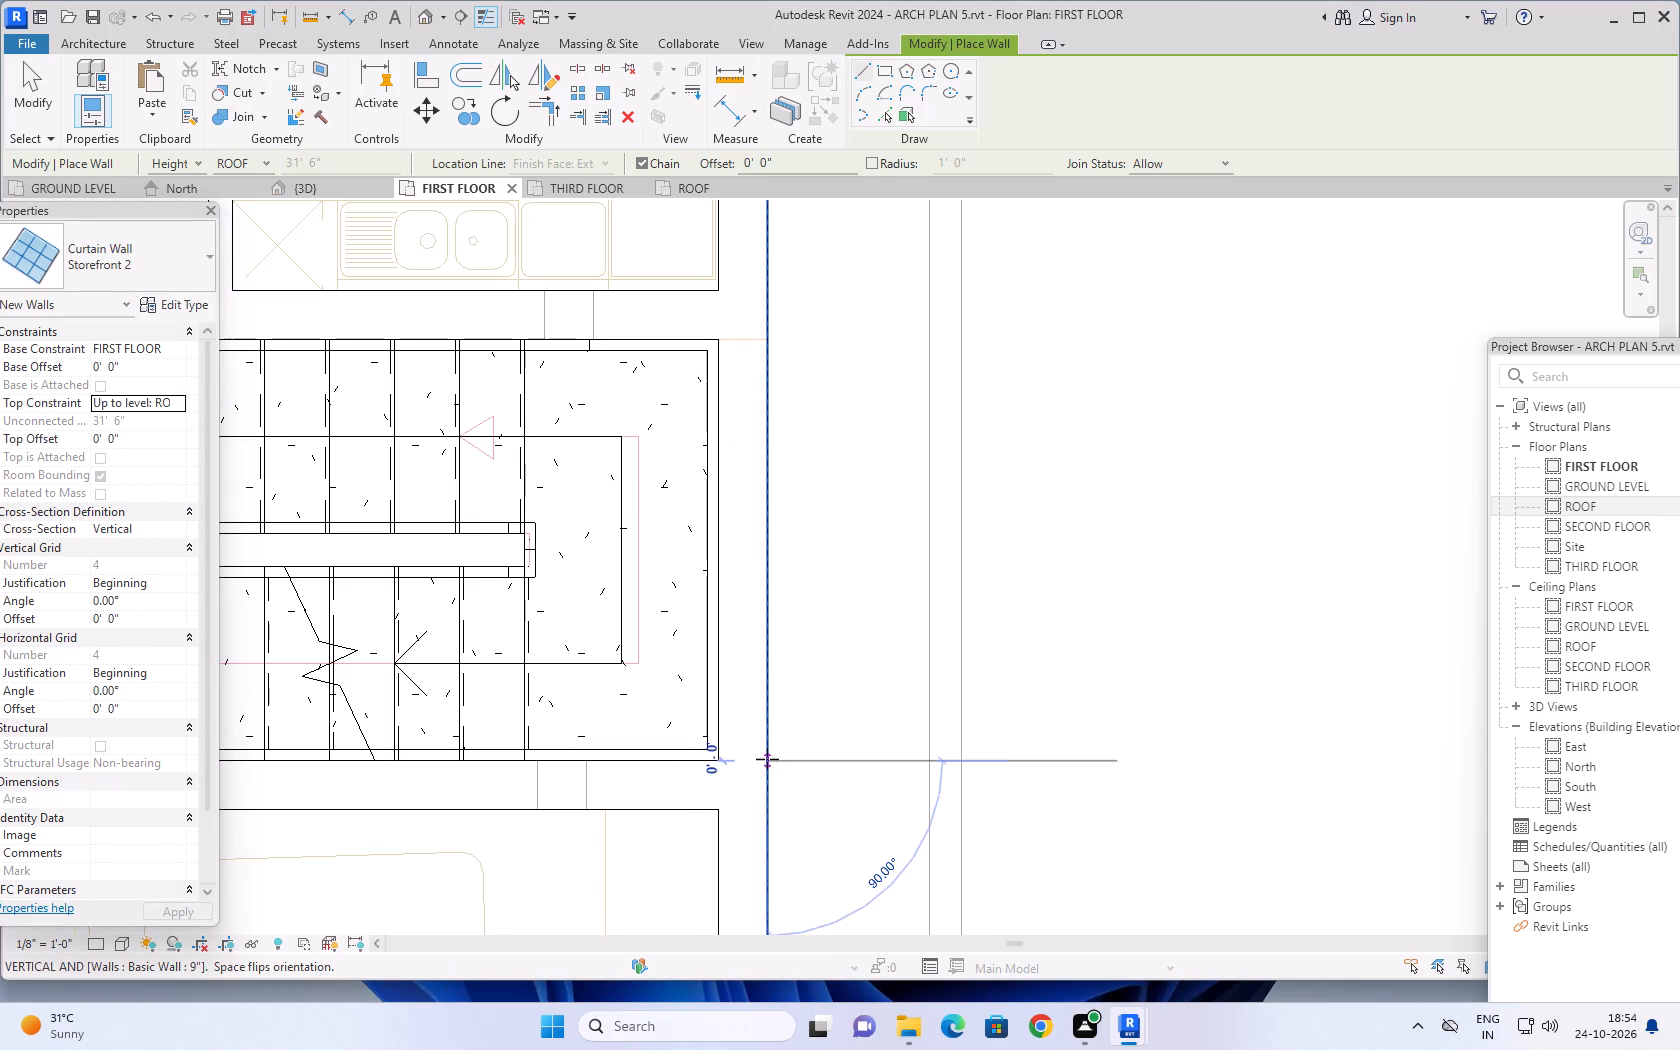
{"action": "left_click", "coordinate": [772, 341]}
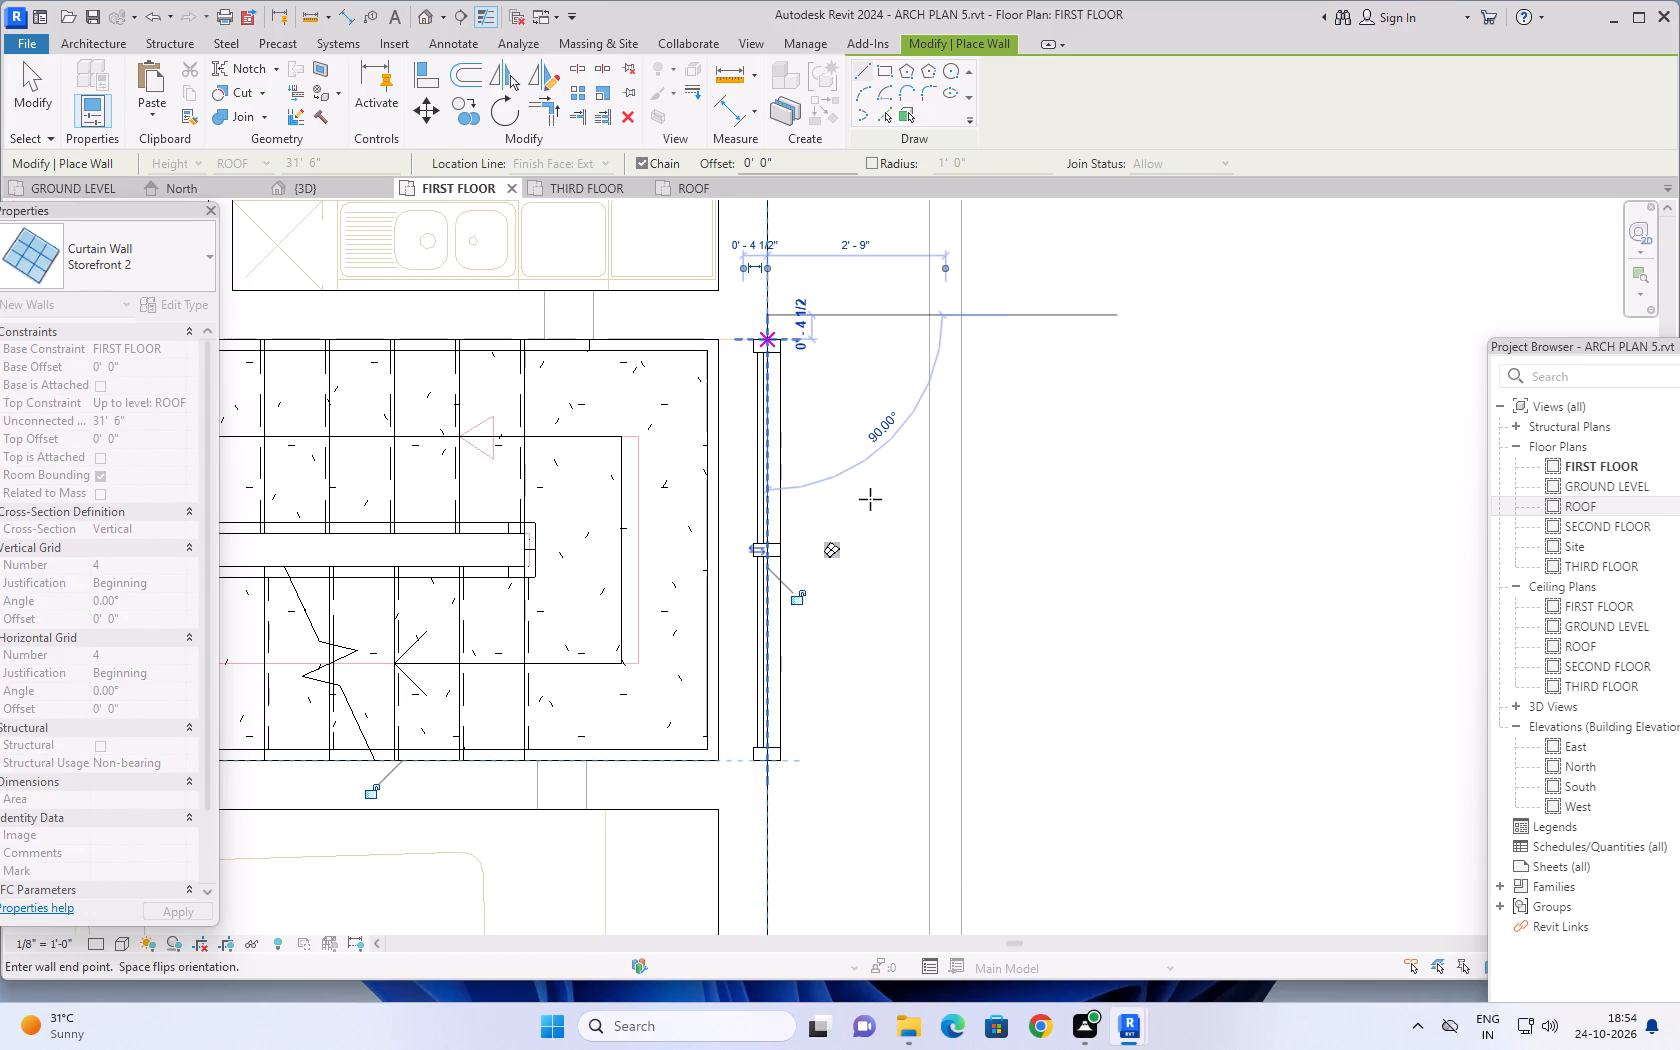
{"action": "scroll", "coordinate": [869, 514], "scroll_direction": "down", "scroll_amount": 8}
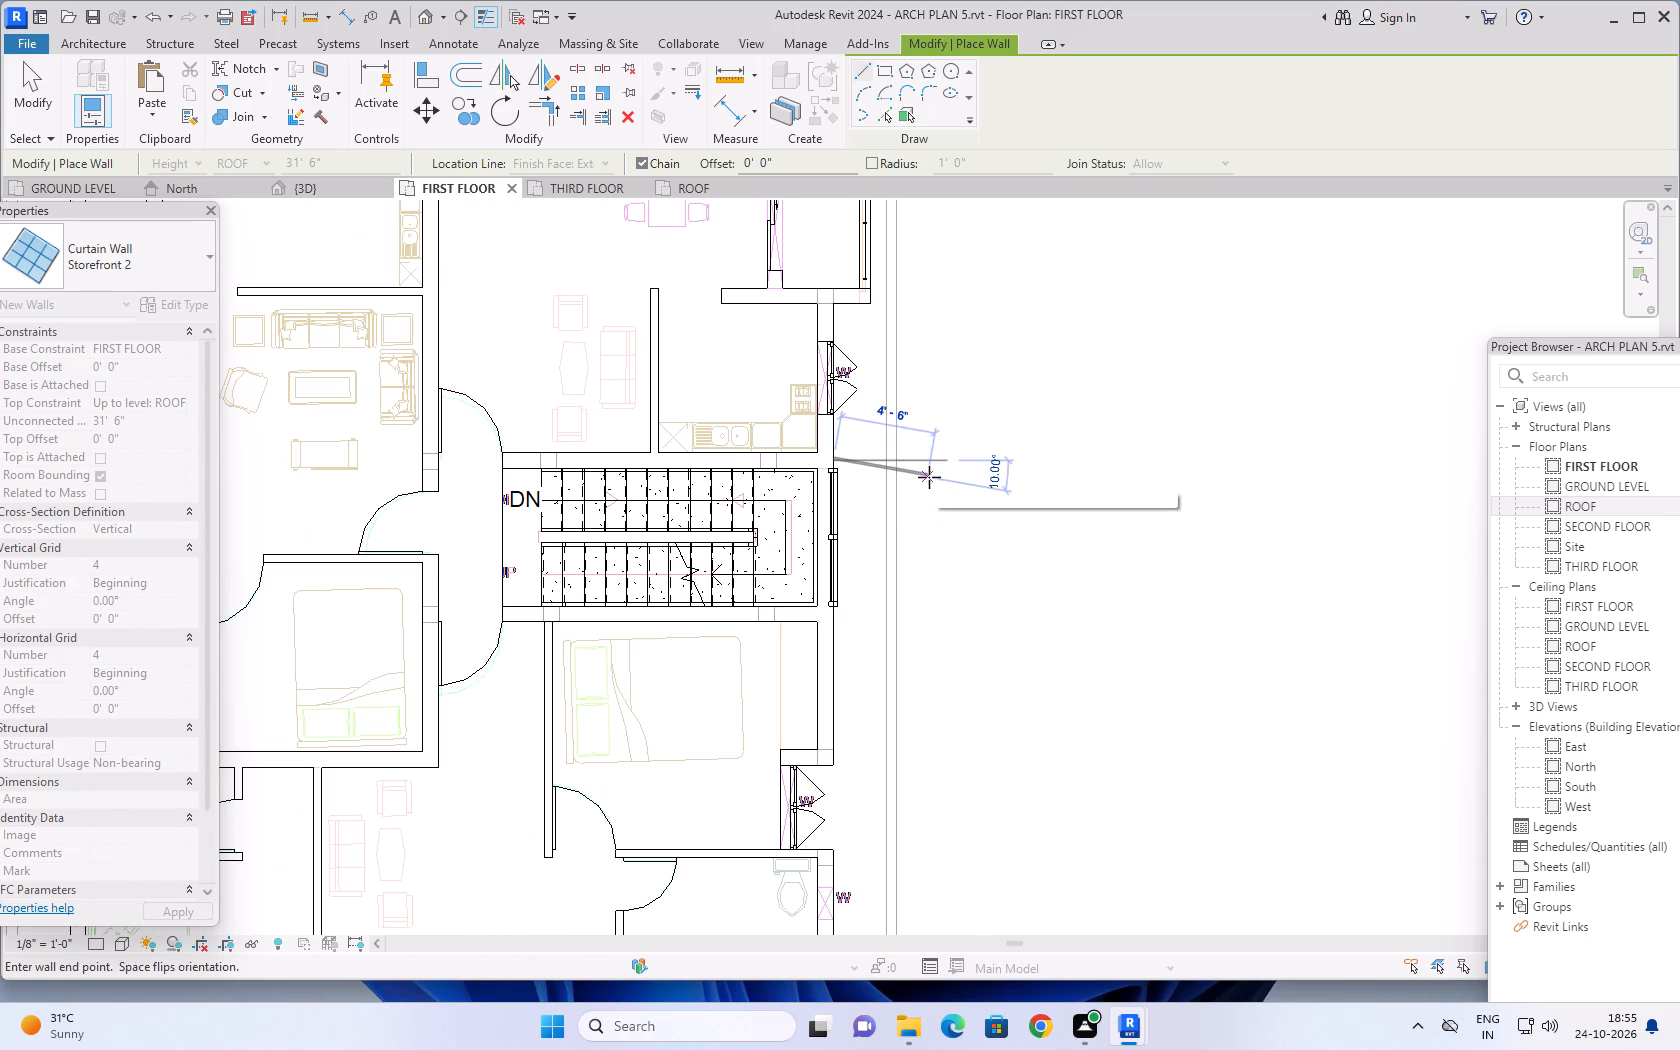
{"action": "key", "text": "Escape"}
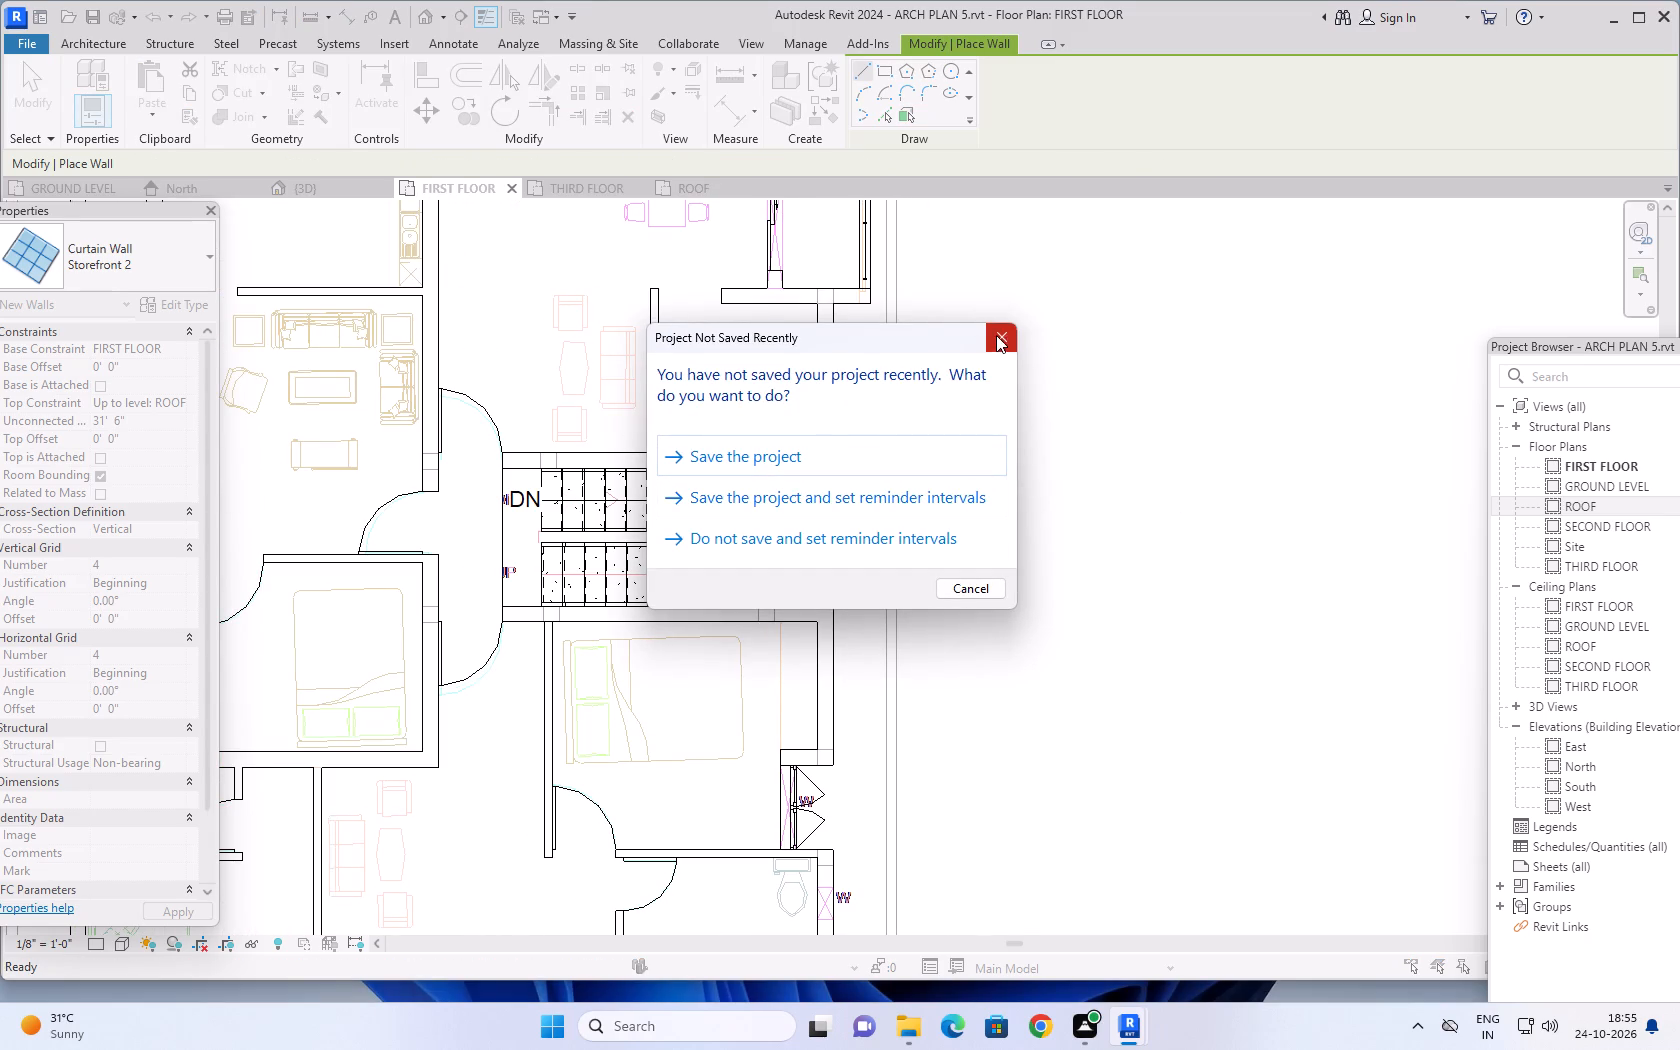
Dismiss the save reminder, save the project and leave the wall command.
{"action": "left_click", "coordinate": [1002, 332]}
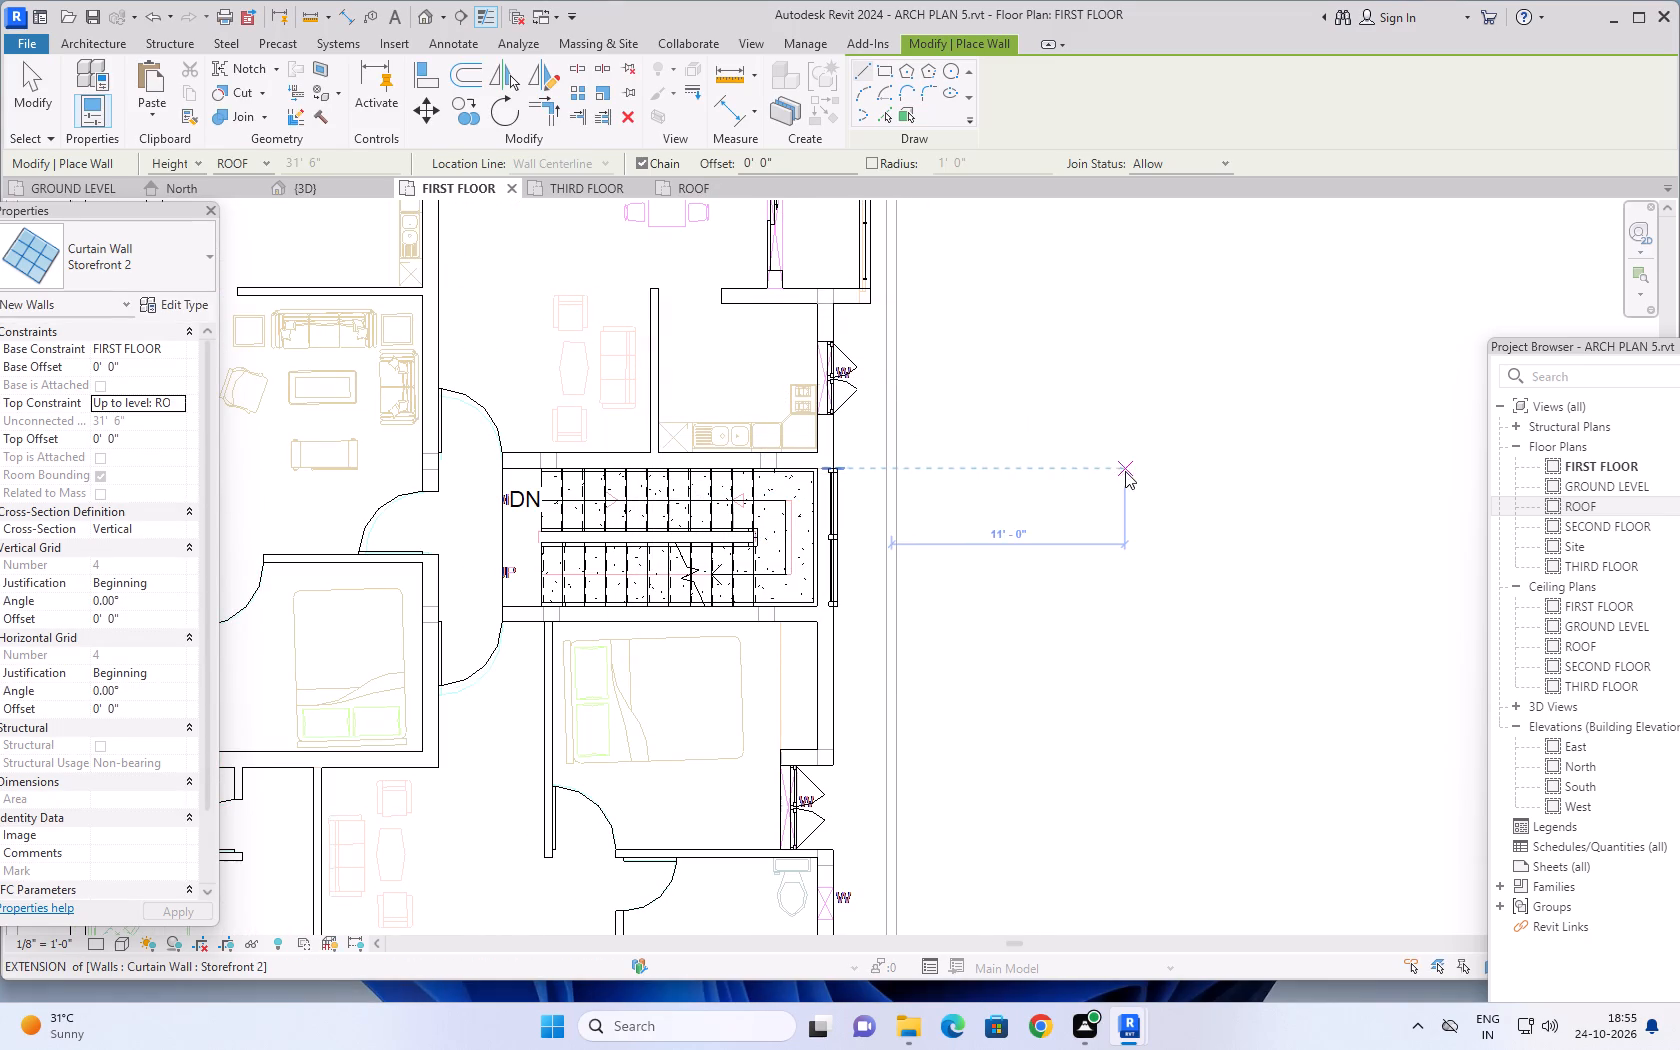
{"action": "key", "text": "ctrl+s"}
{"action": "scroll", "coordinate": [1074, 476], "scroll_direction": "down", "scroll_amount": 2}
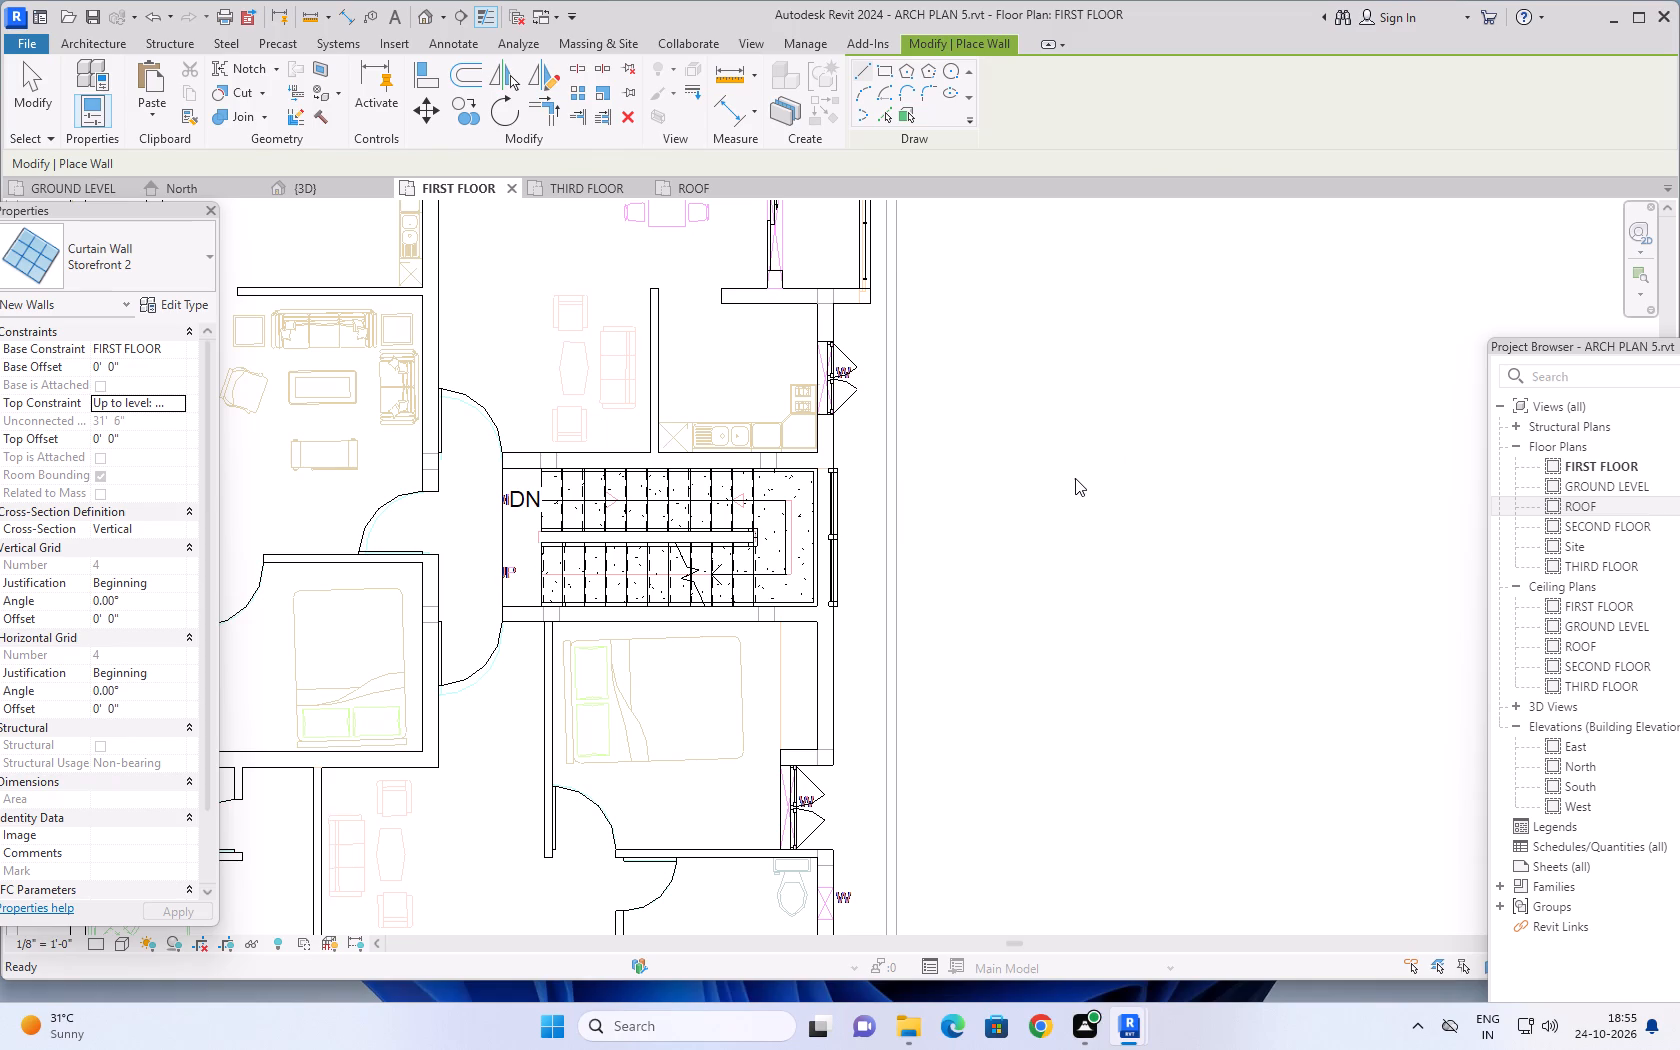
{"action": "scroll", "coordinate": [1078, 501], "scroll_direction": "down", "scroll_amount": 3}
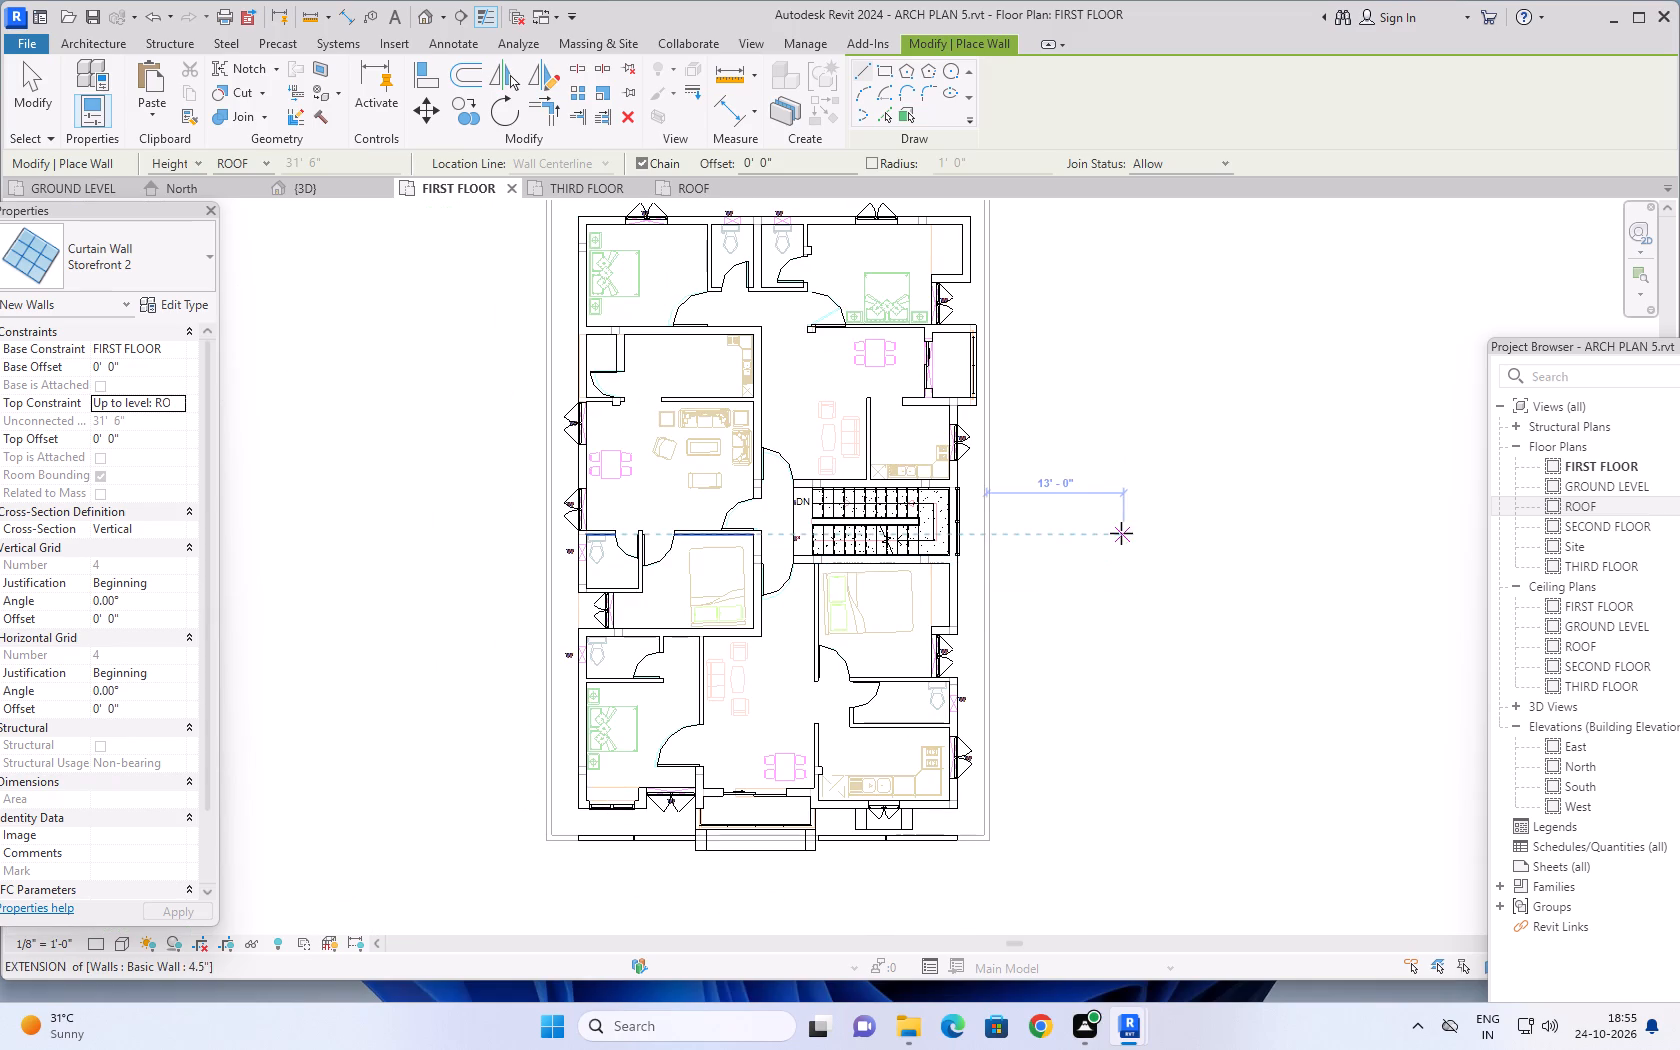
{"action": "key", "text": "Escape"}
Examine the new staircase curtain wall in 3D, including its full height and where its top meets the stair headroom roof slab.
{"action": "middle_click_drag", "start_coordinate": [1120, 558], "coordinate": [1030, 548], "text": "shift"}
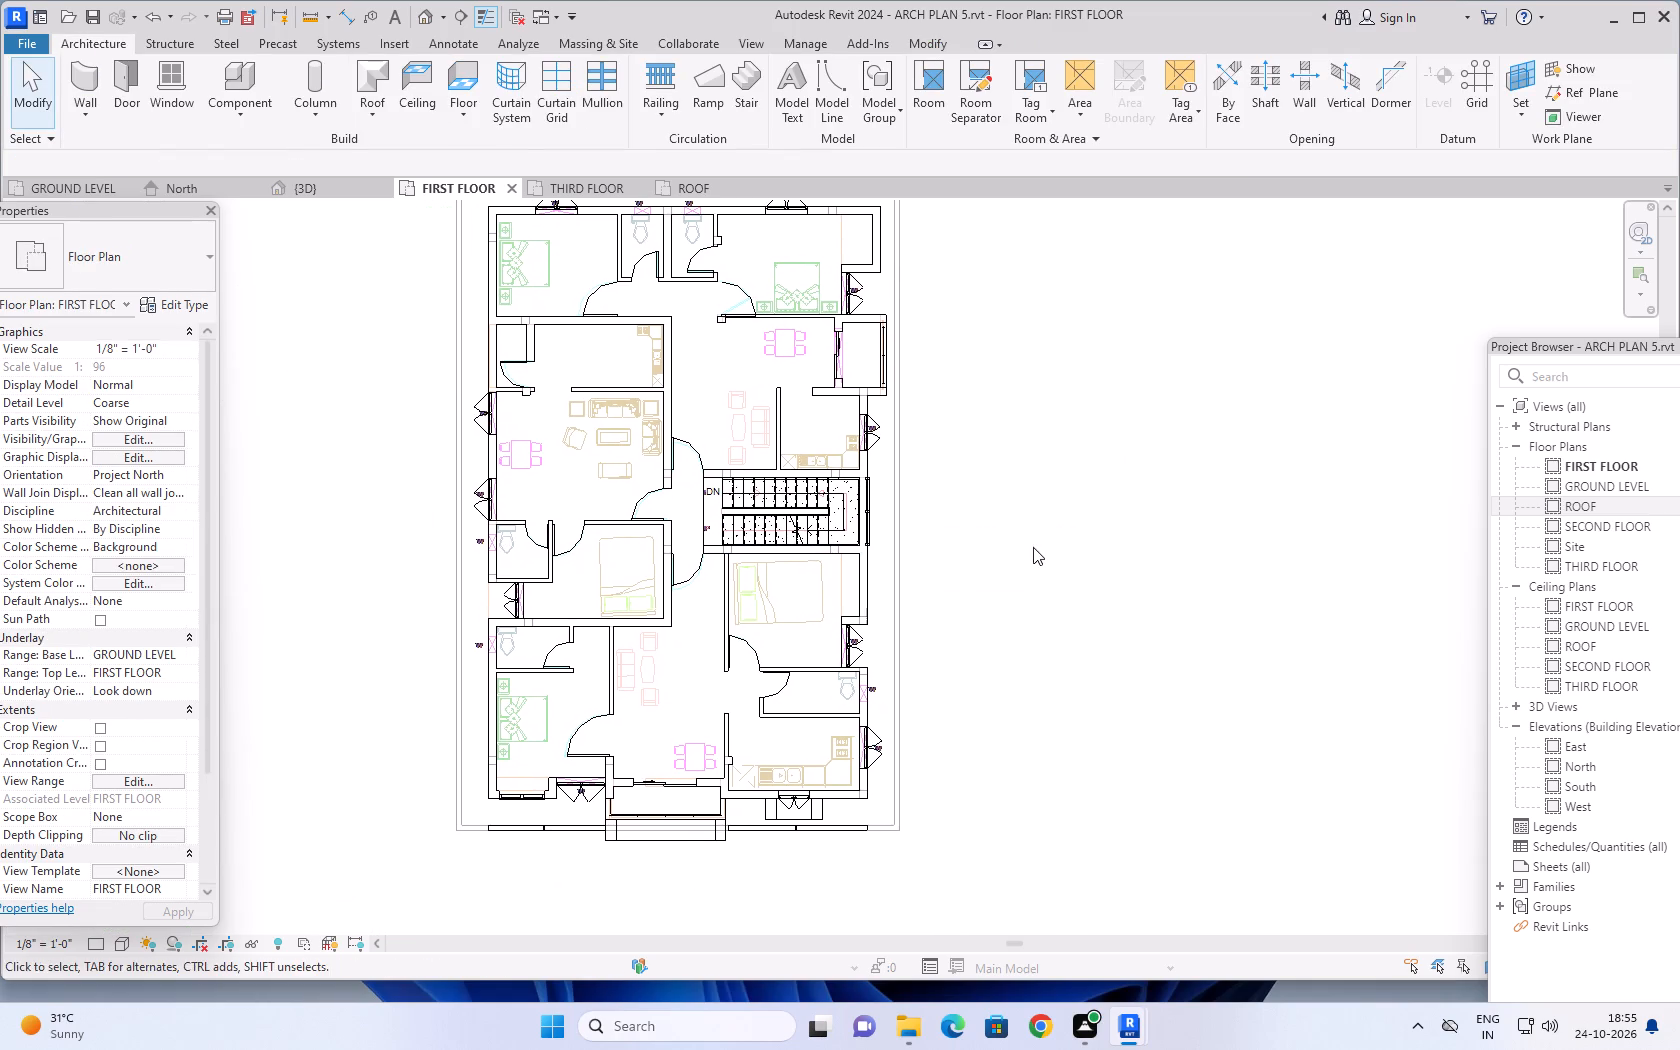
{"action": "left_click", "coordinate": [317, 188]}
{"action": "scroll", "coordinate": [1035, 590], "scroll_direction": "down", "scroll_amount": 2}
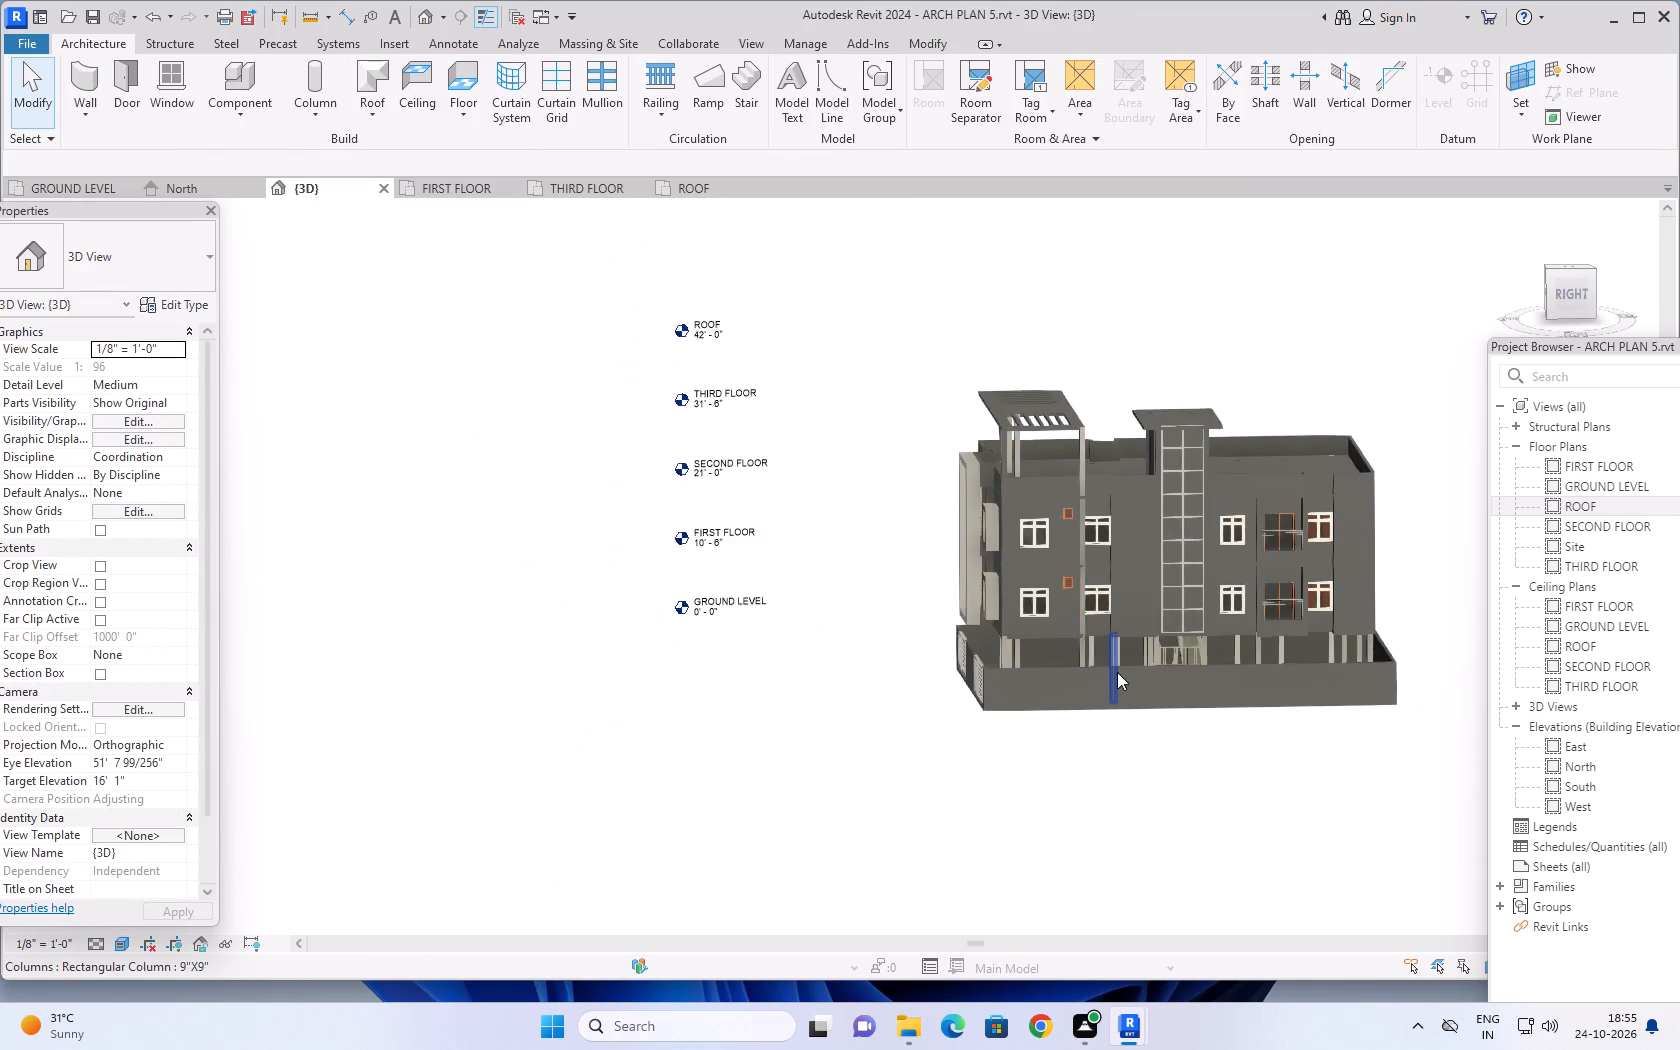
{"action": "scroll", "coordinate": [1117, 672], "scroll_direction": "down", "scroll_amount": 1}
{"action": "middle_click_drag", "start_coordinate": [1182, 737], "coordinate": [1165, 571], "text": "shift"}
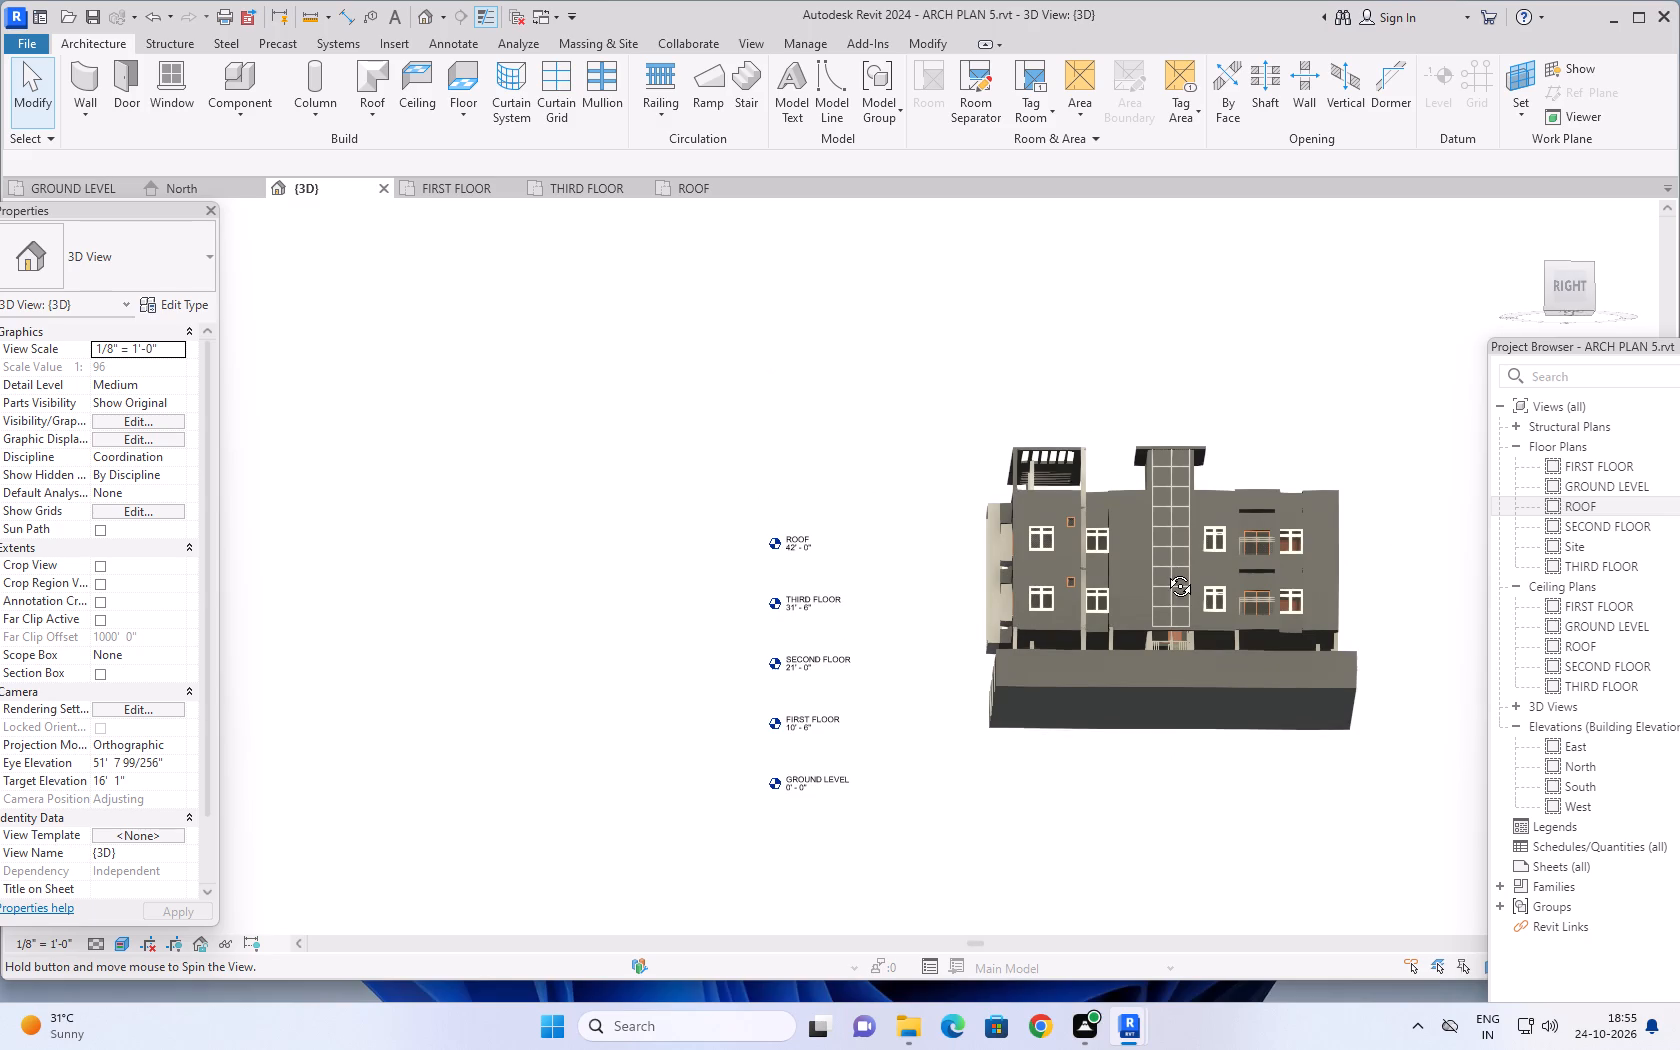
{"action": "middle_click_drag", "start_coordinate": [1165, 571], "coordinate": [1165, 580], "text": "shift"}
{"action": "scroll", "coordinate": [1184, 508], "scroll_direction": "up", "scroll_amount": 4}
{"action": "middle_click_drag", "start_coordinate": [1180, 445], "coordinate": [1173, 479]}
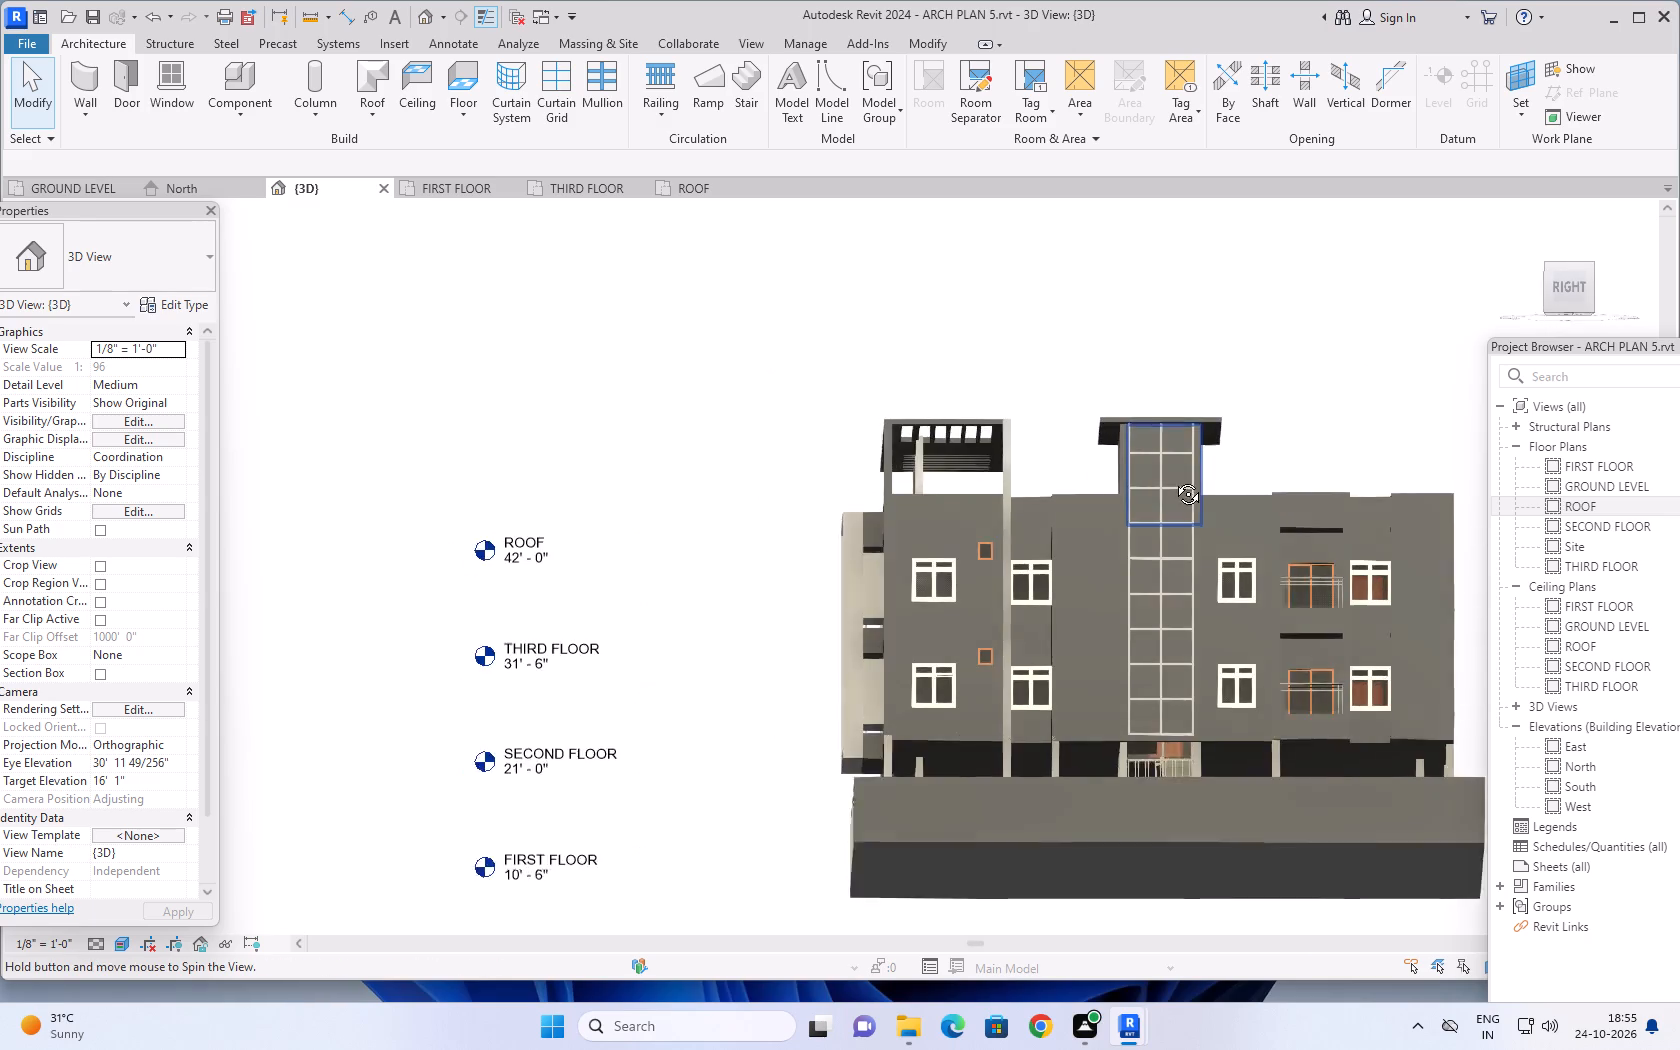
{"action": "middle_click_drag", "start_coordinate": [1173, 479], "coordinate": [1169, 542]}
{"action": "scroll", "coordinate": [1161, 456], "scroll_direction": "up", "scroll_amount": 4}
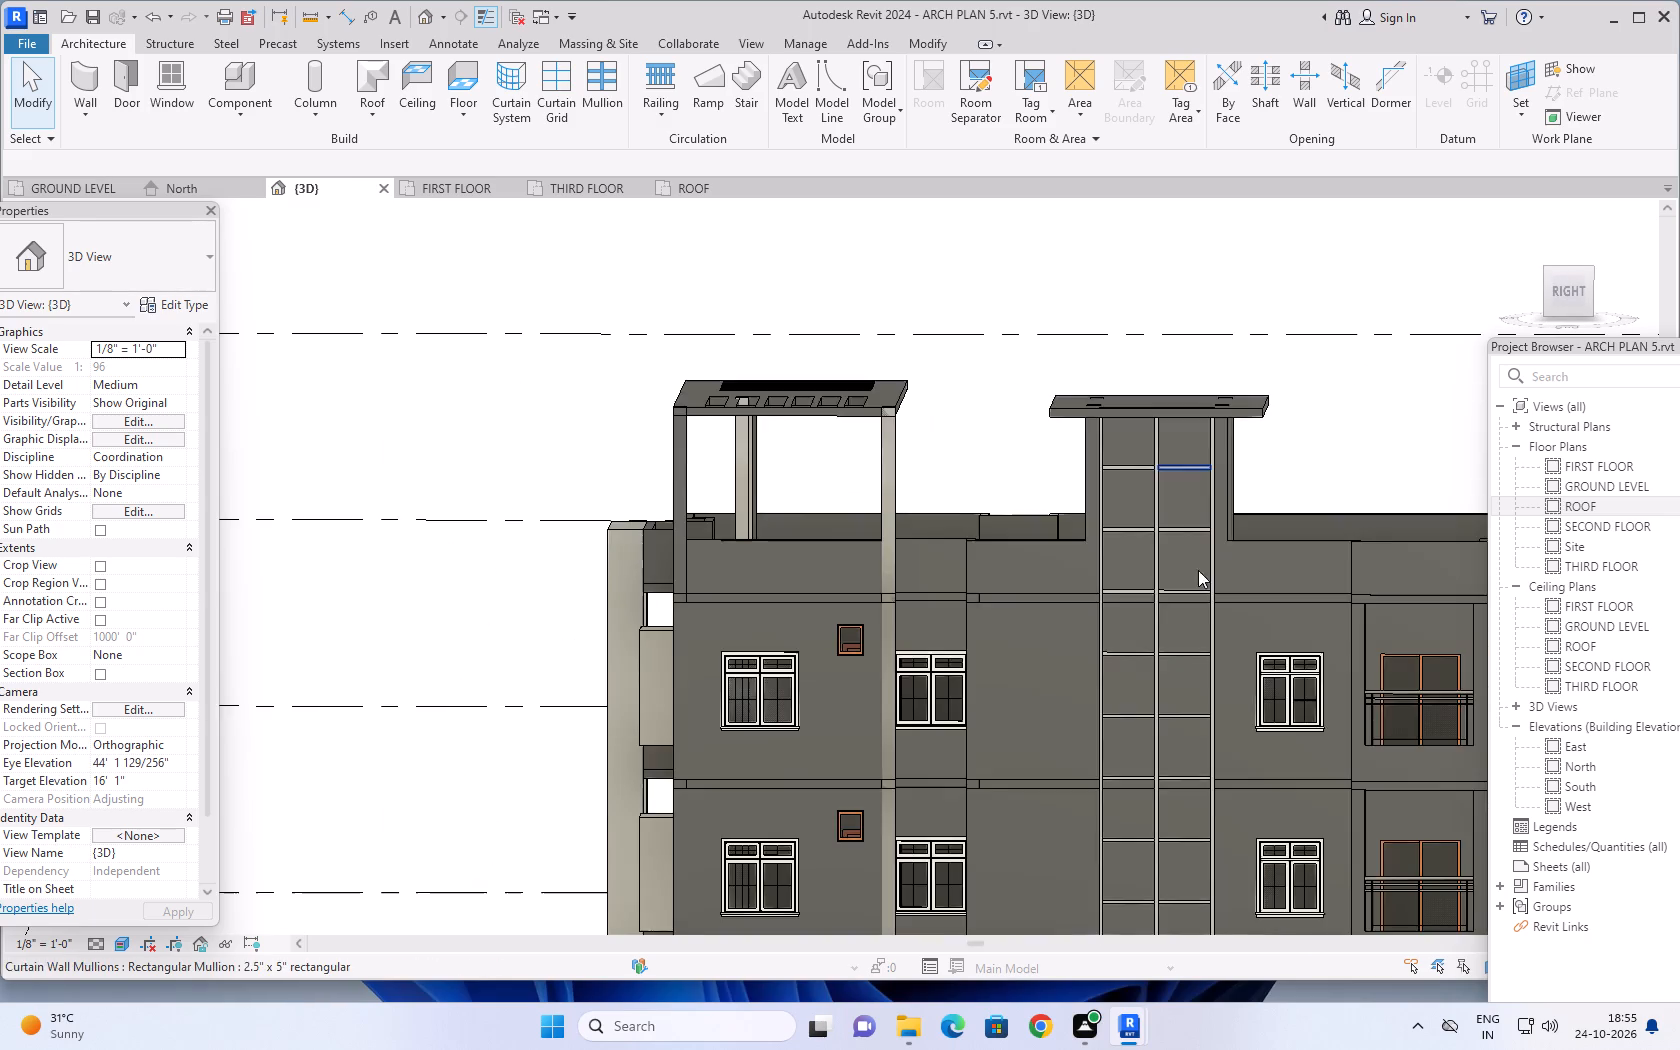
{"action": "scroll", "coordinate": [1193, 607], "scroll_direction": "down", "scroll_amount": 3}
{"action": "middle_click_drag", "start_coordinate": [1182, 628], "coordinate": [1161, 533]}
{"action": "key", "text": "Escape"}
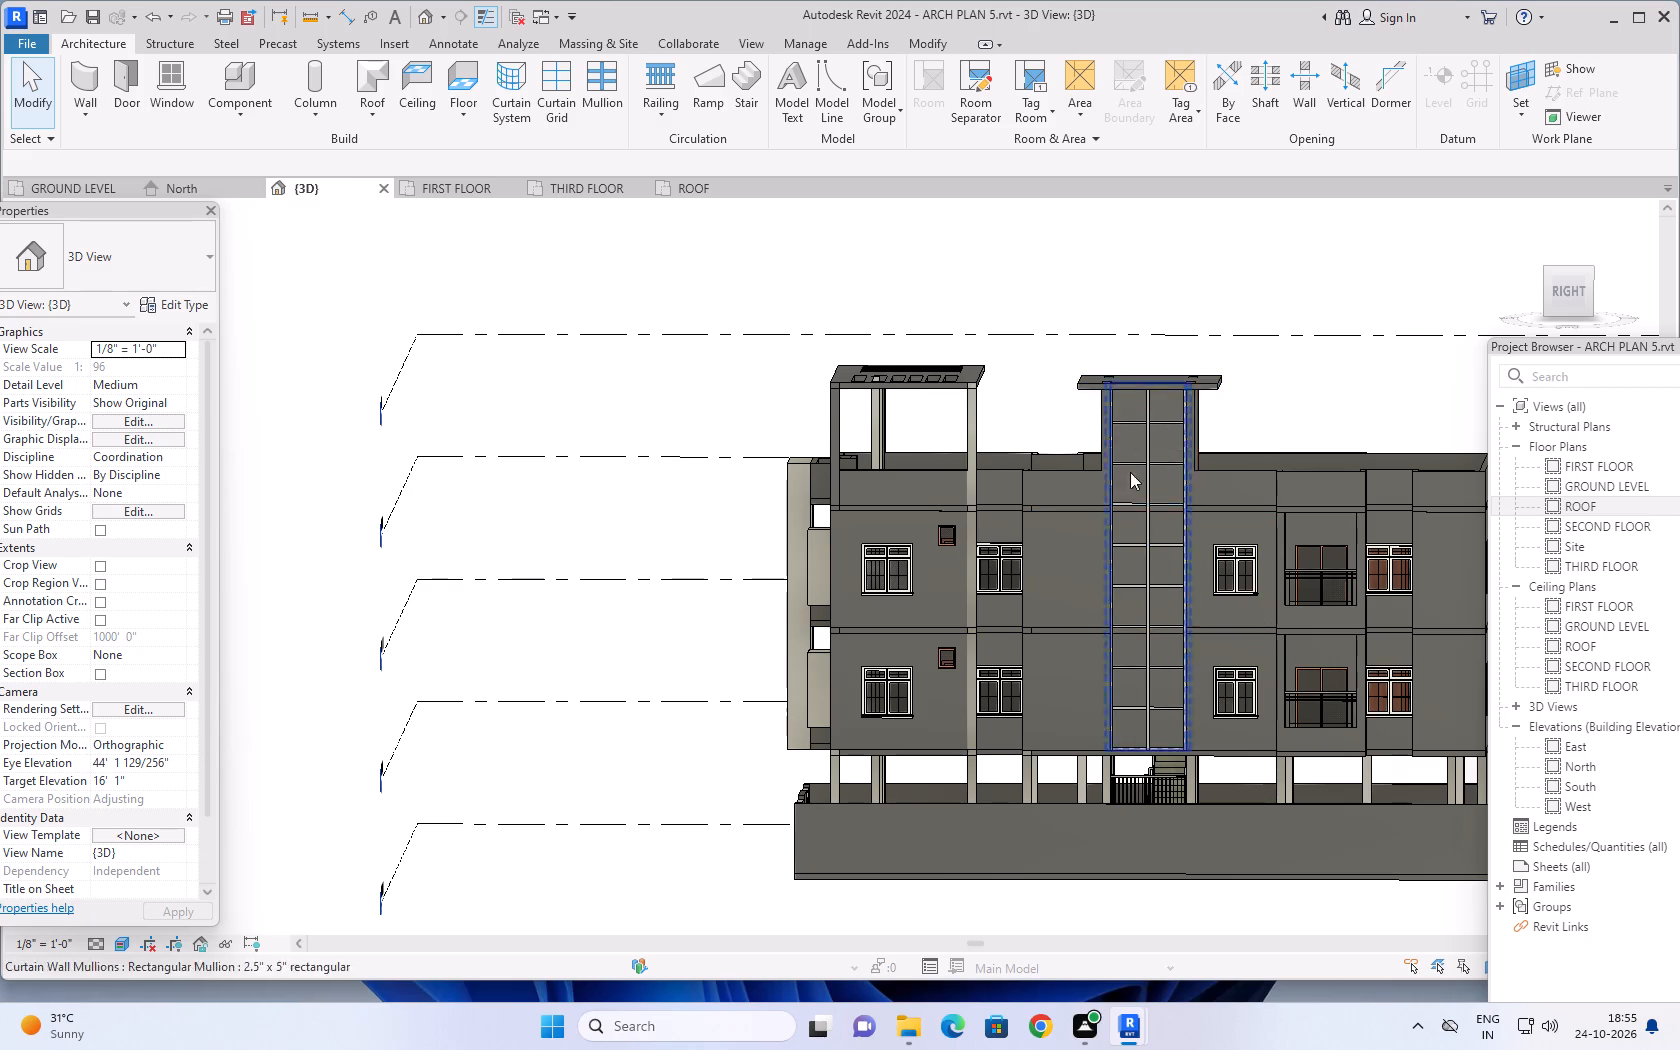
{"action": "middle_click_drag", "start_coordinate": [1234, 329], "coordinate": [1193, 404]}
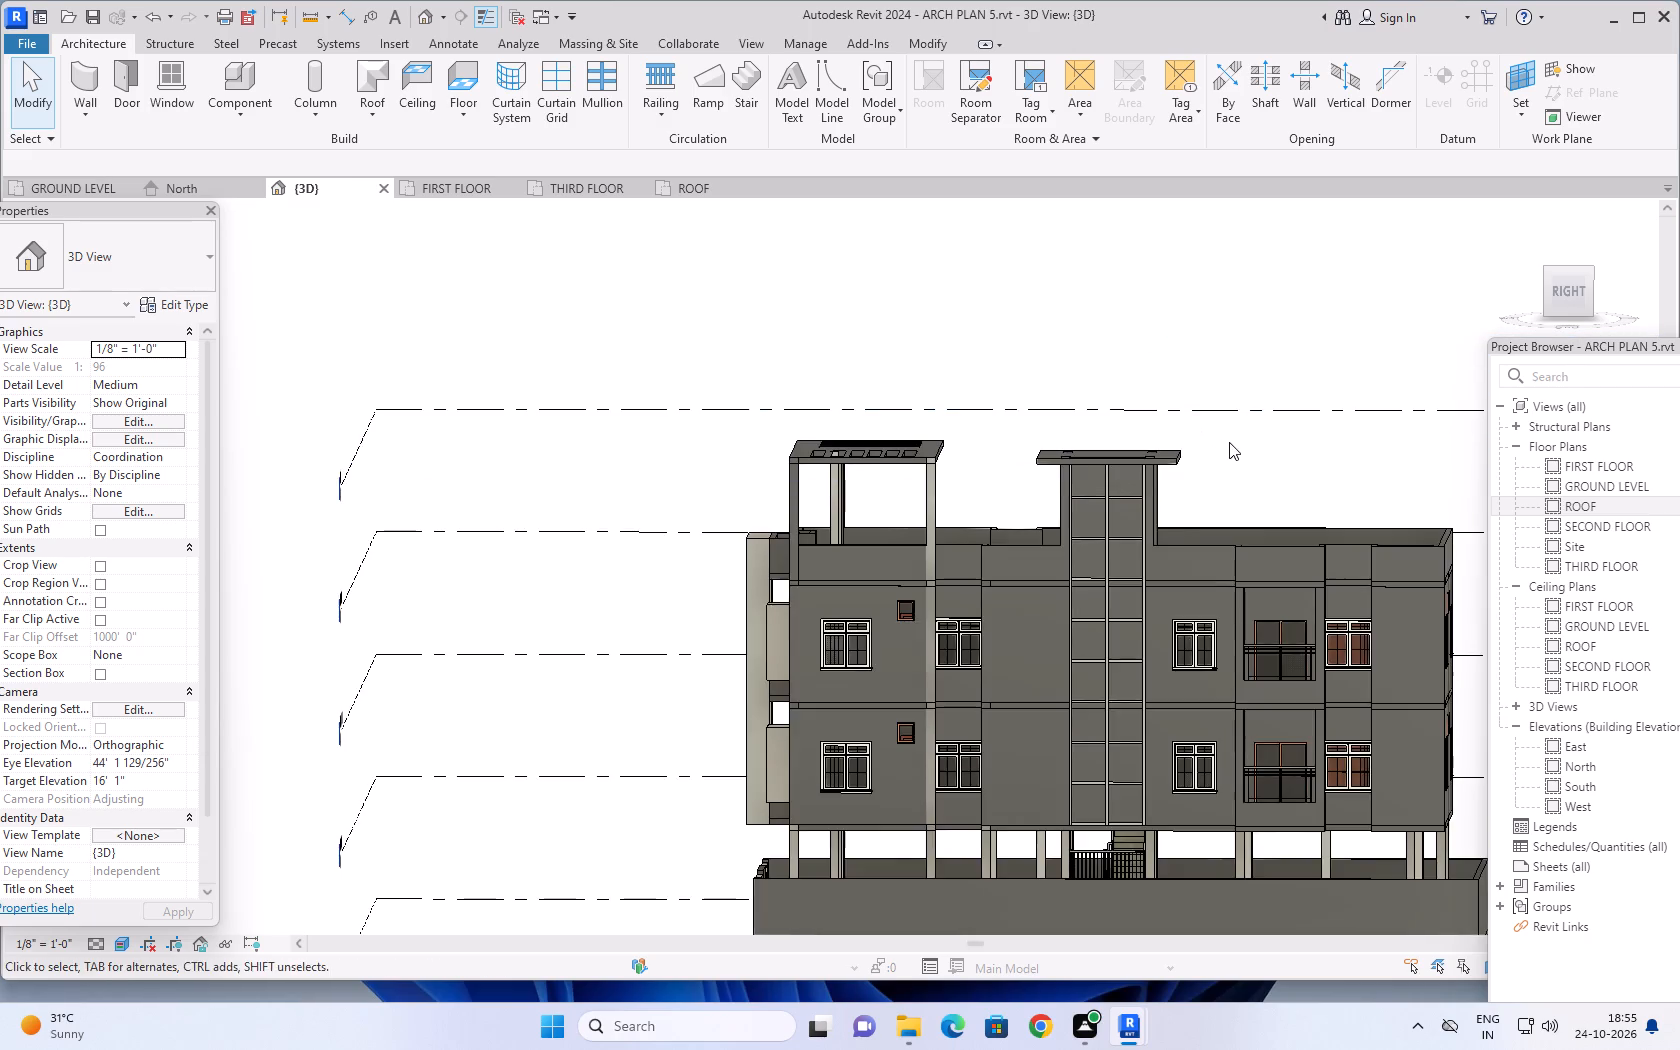
{"action": "middle_click_drag", "start_coordinate": [1230, 441], "coordinate": [1273, 555]}
{"action": "scroll", "coordinate": [1120, 519], "scroll_direction": "up", "scroll_amount": 2}
{"action": "middle_click_drag", "start_coordinate": [1112, 530], "coordinate": [1115, 534], "text": "shift"}
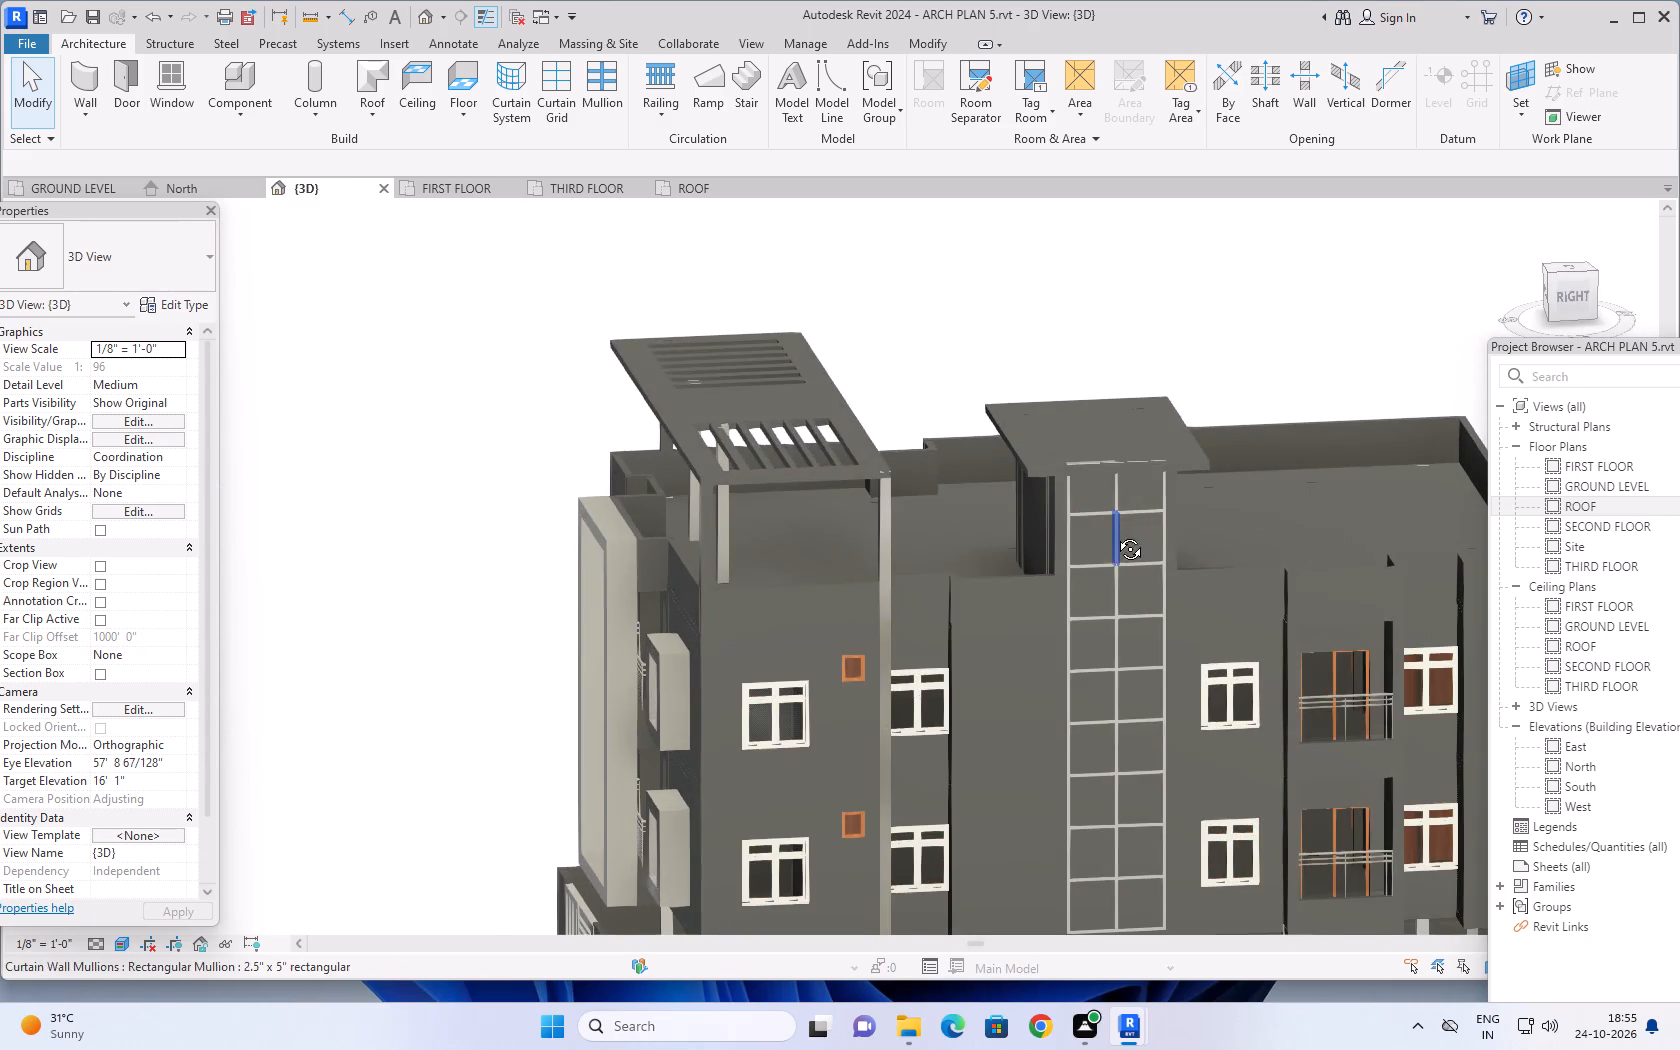
{"action": "middle_click_drag", "start_coordinate": [1115, 534], "coordinate": [1191, 772], "text": "shift"}
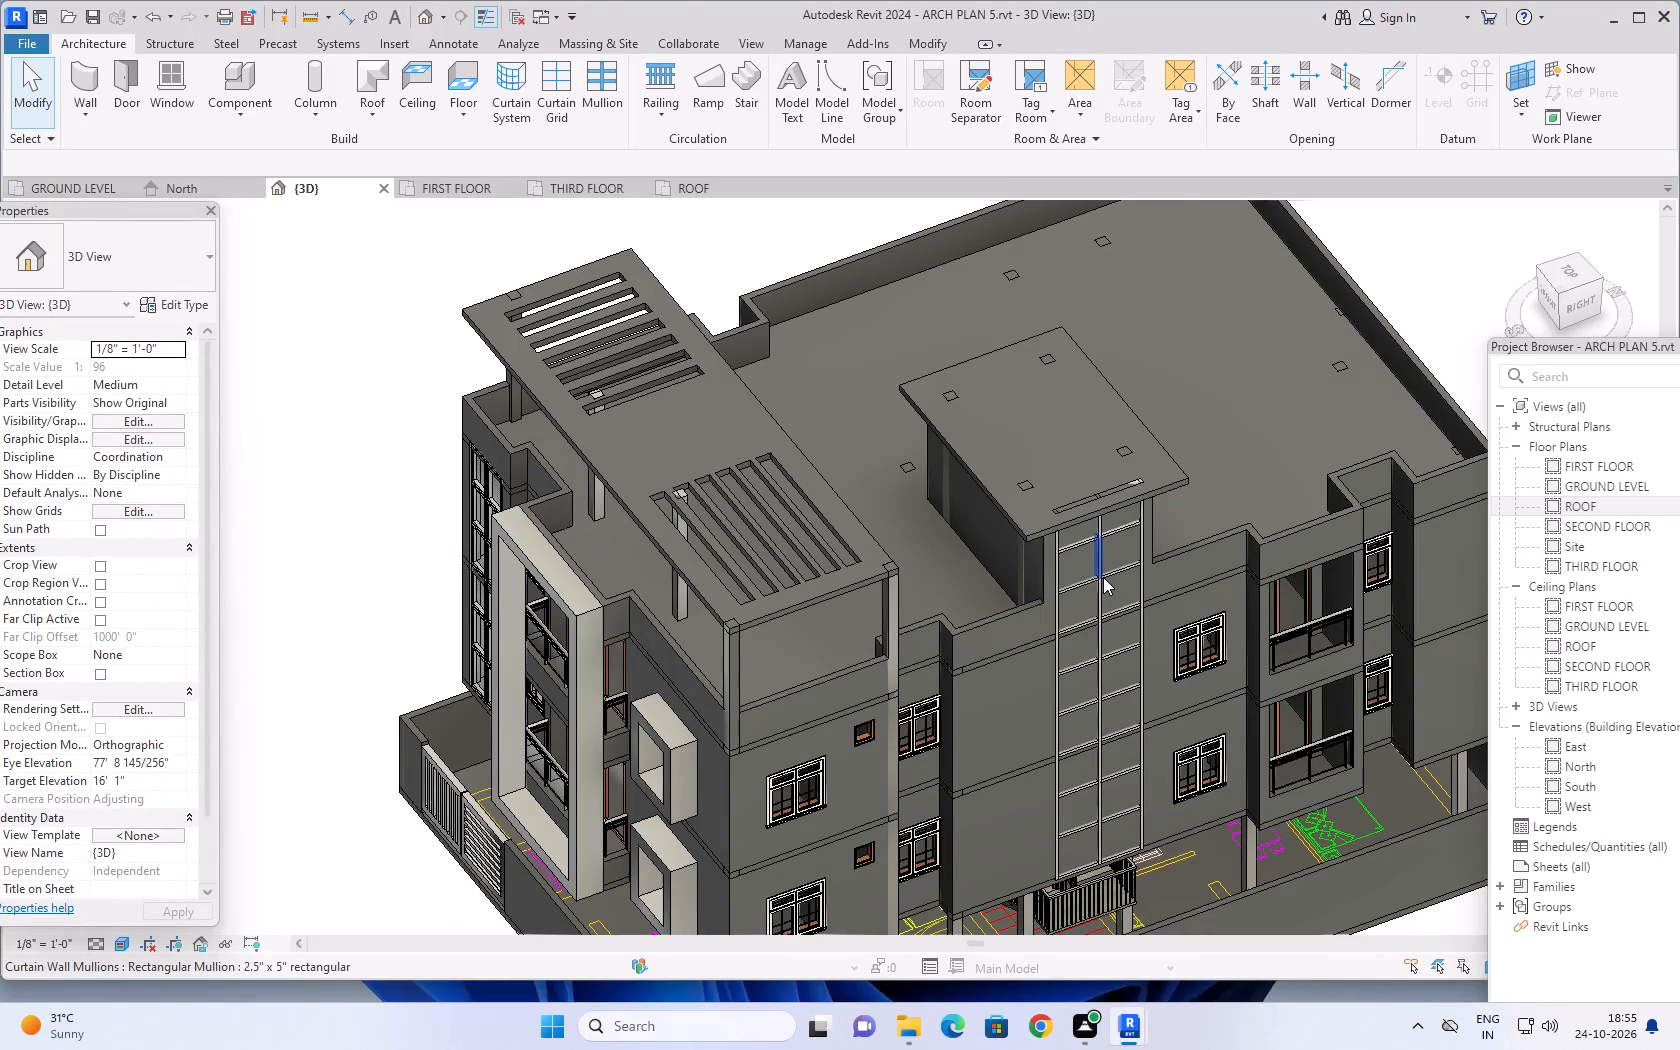
Examine the mullion and panel spacing of the staircase curtain wall in 3D, up close and across the whole side facade.
{"action": "scroll", "coordinate": [1059, 595], "scroll_direction": "up", "scroll_amount": 9}
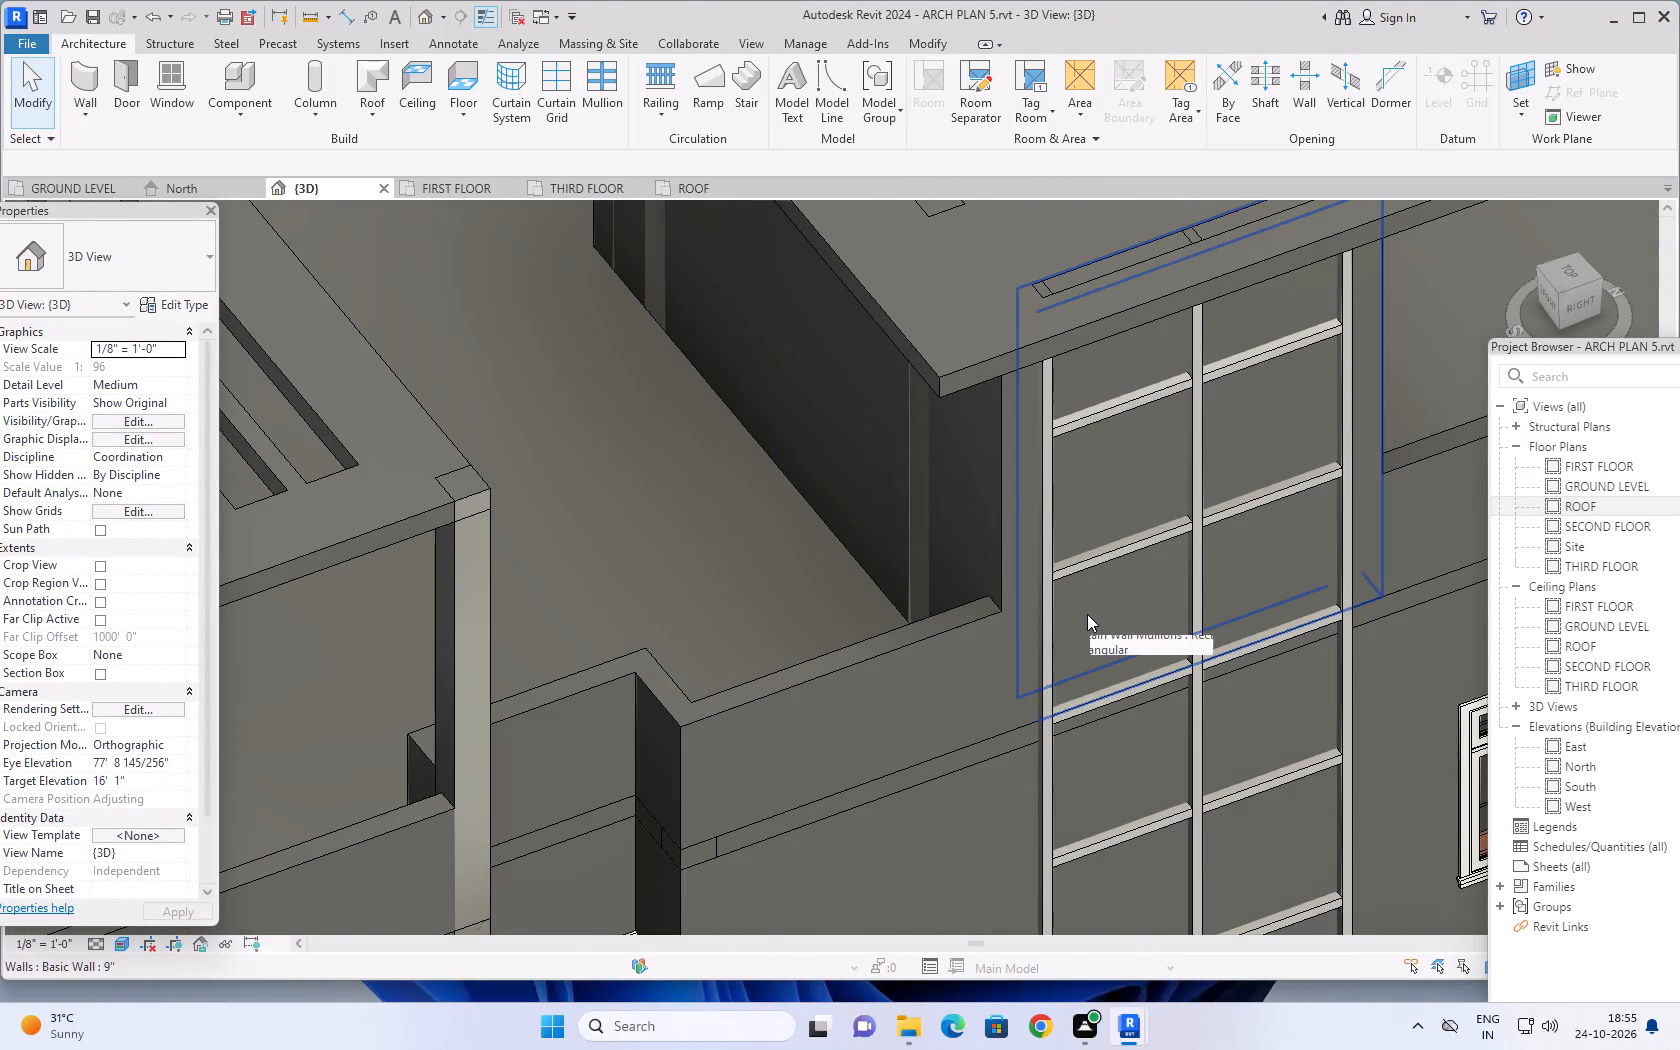
{"action": "left_click", "coordinate": [1052, 573]}
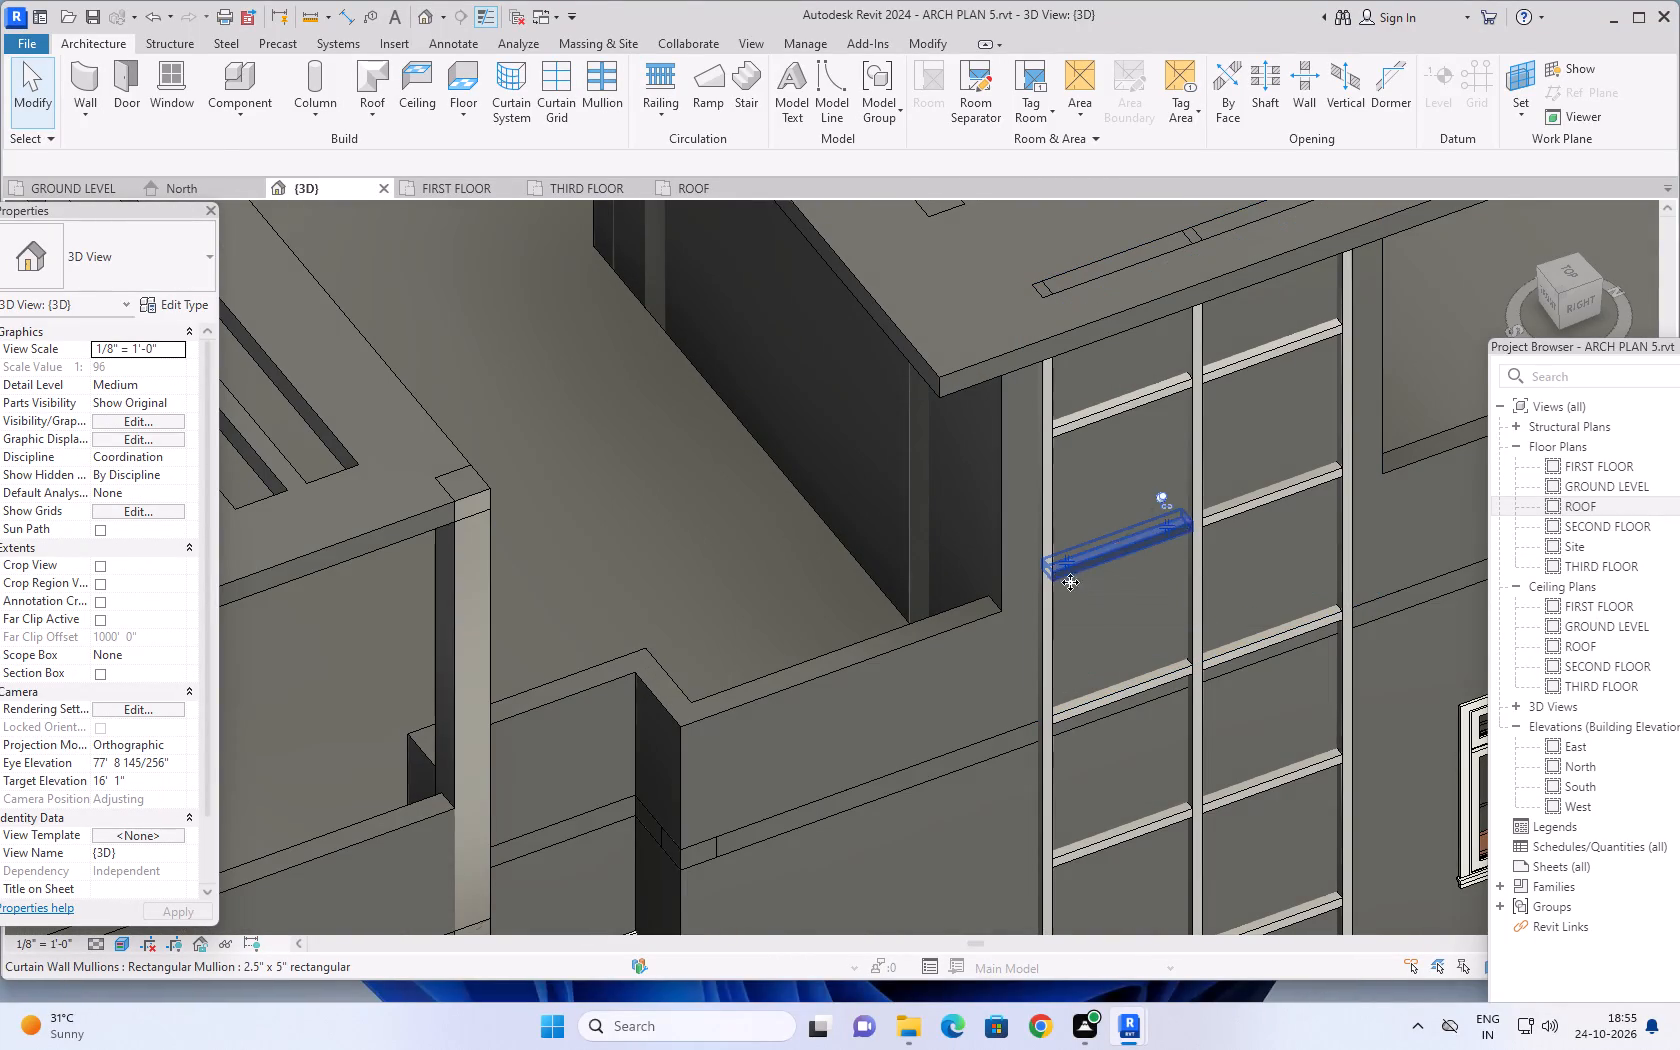
{"action": "key", "text": "Escape"}
{"action": "key", "text": "Escape"}
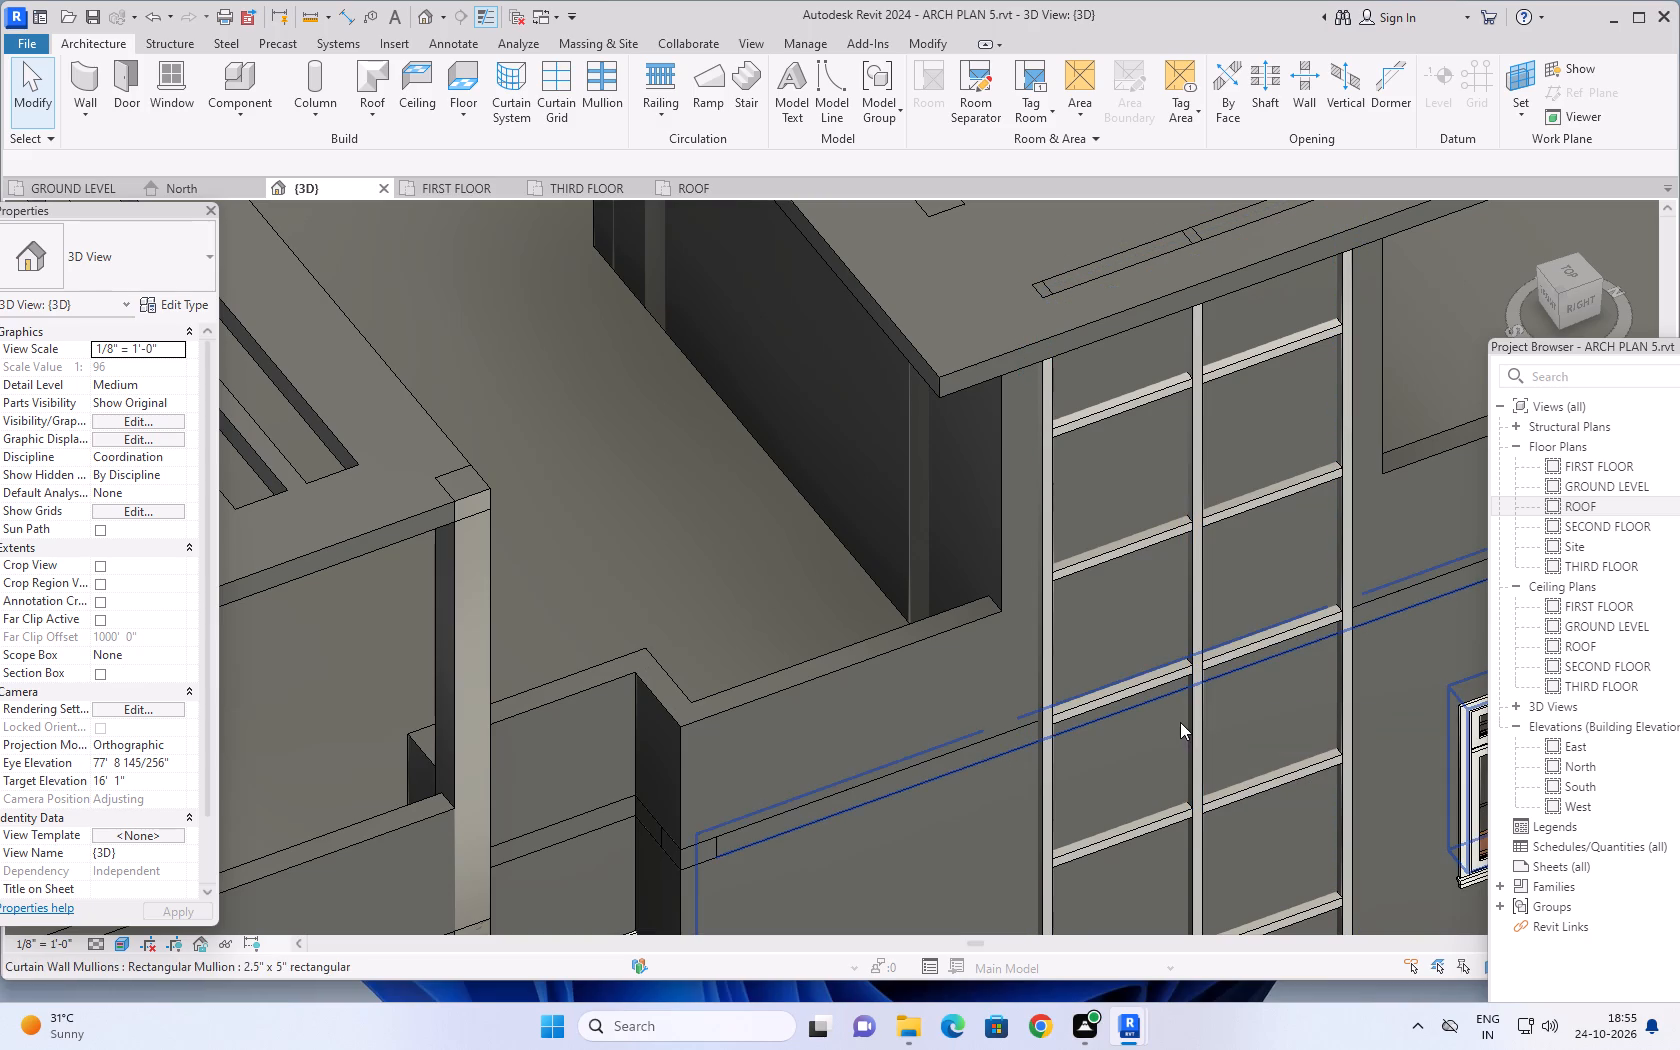
{"action": "left_click", "coordinate": [1203, 747]}
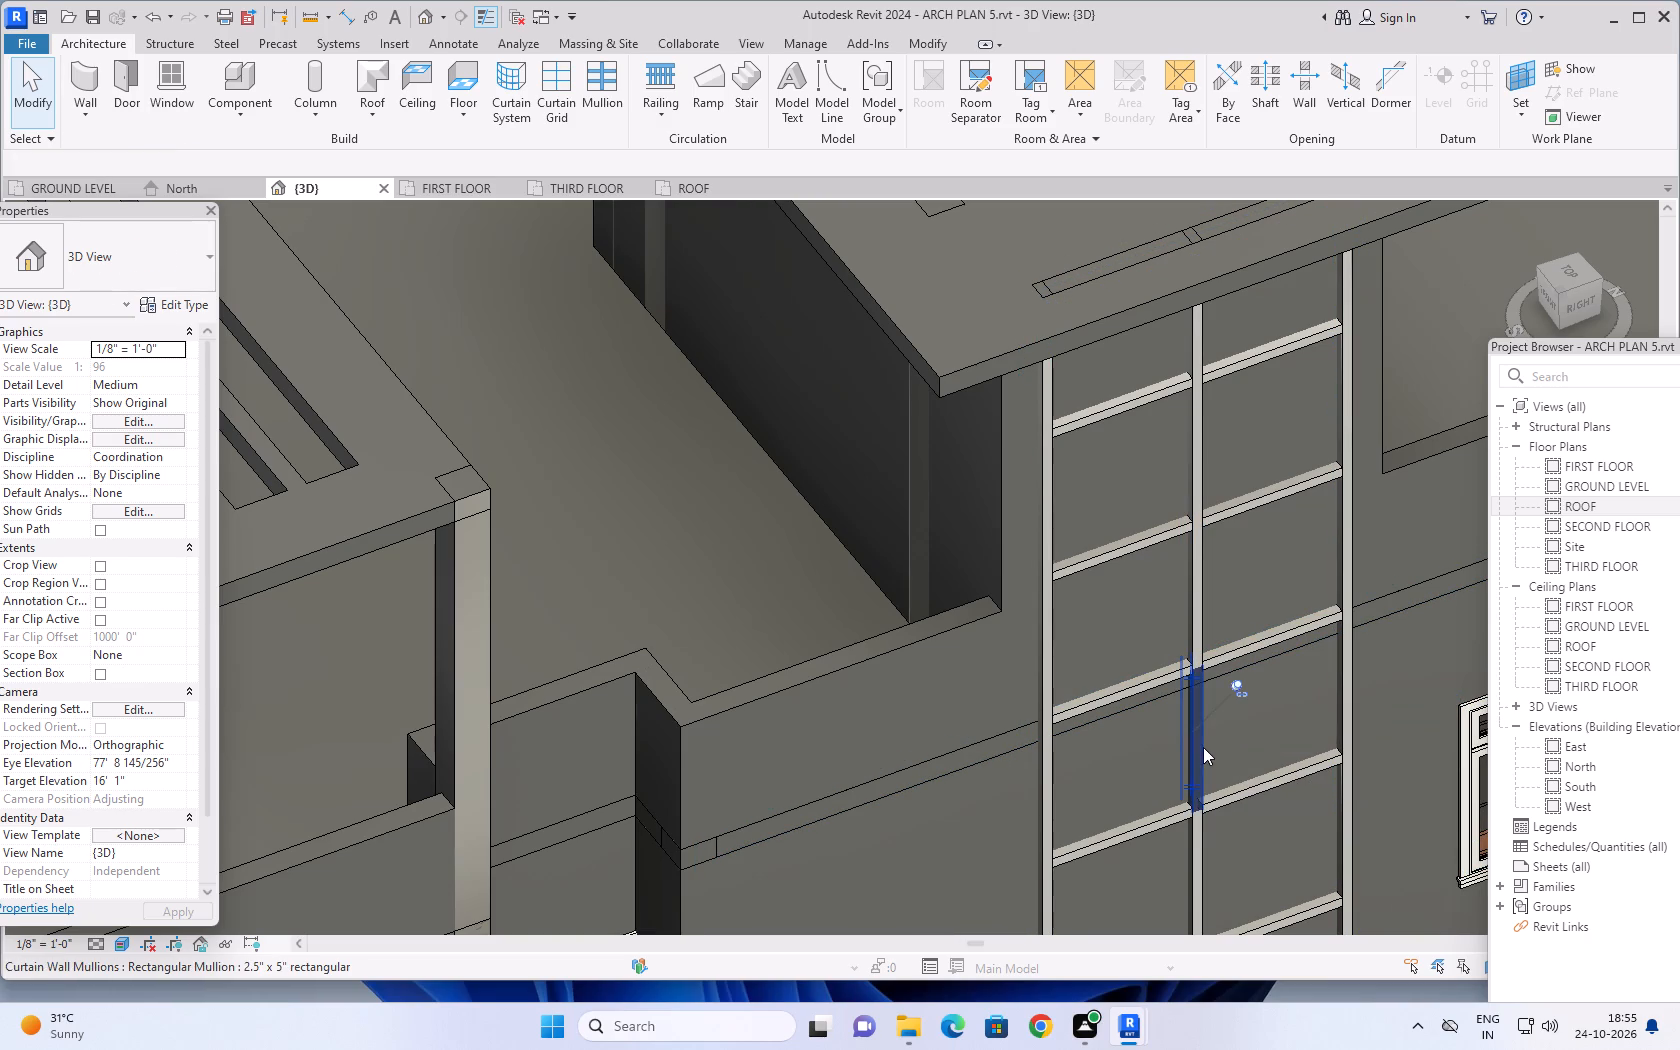
{"action": "key", "text": "Escape"}
{"action": "key", "text": "Escape"}
{"action": "scroll", "coordinate": [1244, 747], "scroll_direction": "down", "scroll_amount": 1}
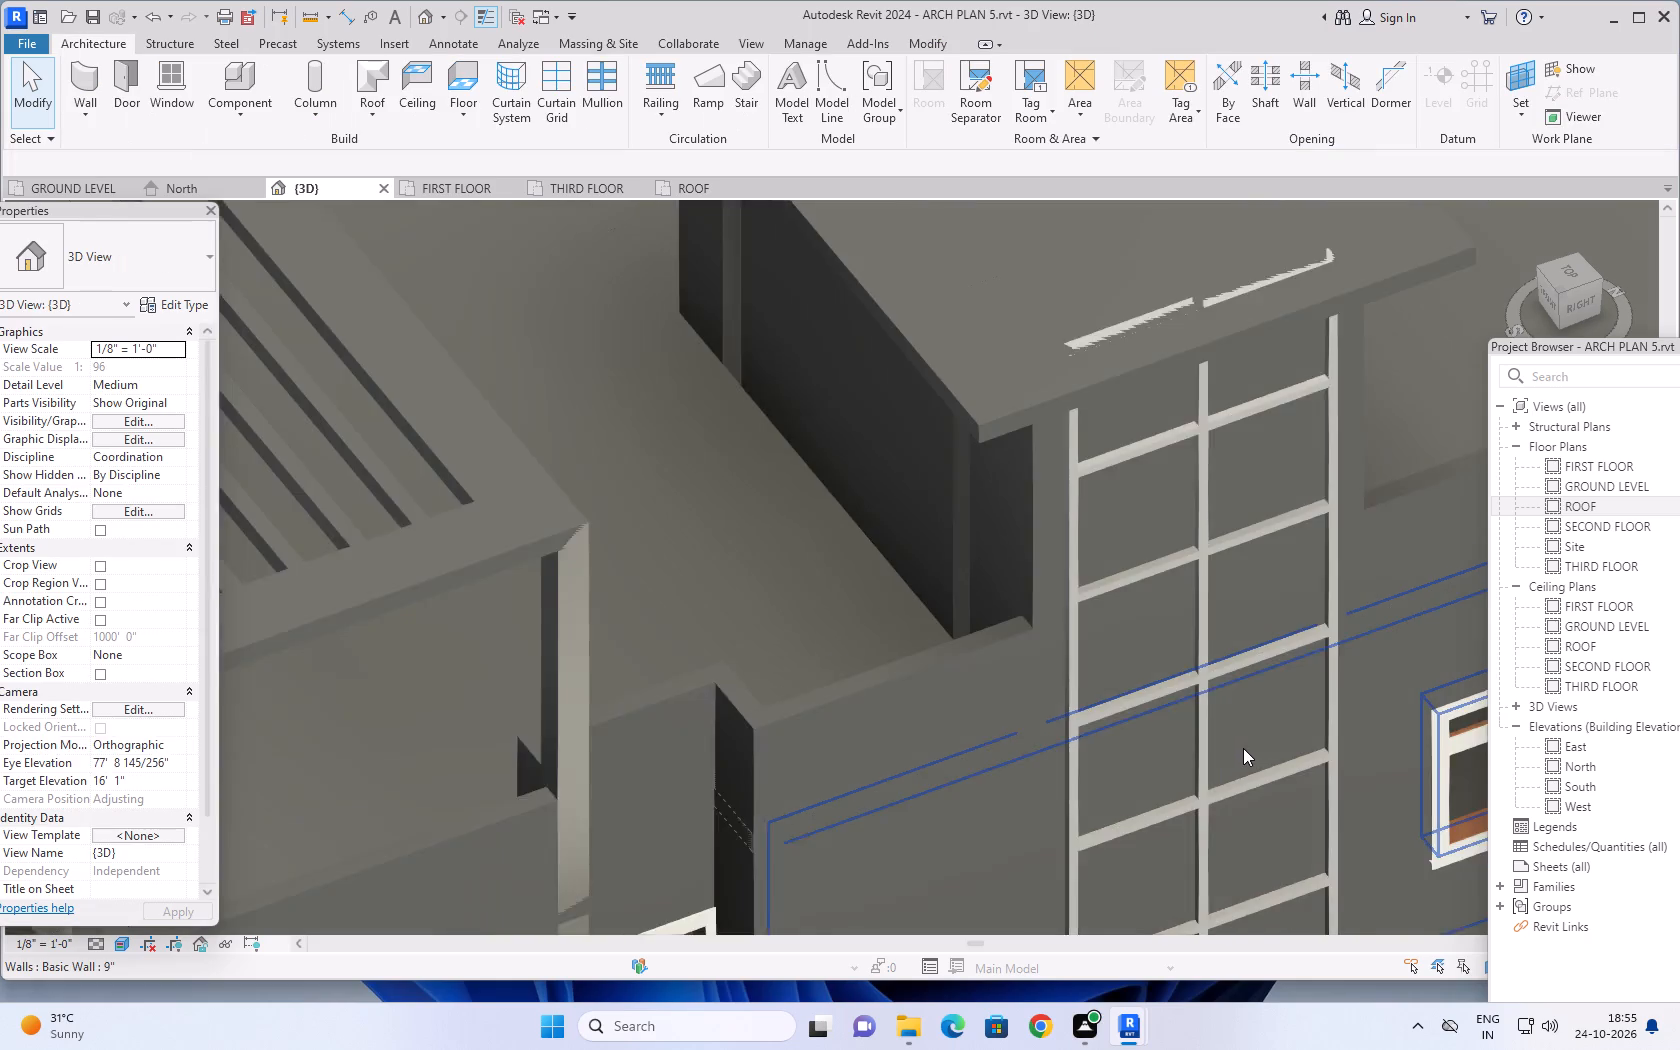
{"action": "scroll", "coordinate": [1243, 748], "scroll_direction": "down", "scroll_amount": 1}
{"action": "middle_click_drag", "start_coordinate": [1227, 739], "coordinate": [1139, 480]}
{"action": "middle_click_drag", "start_coordinate": [1173, 593], "coordinate": [1156, 589], "text": "shift"}
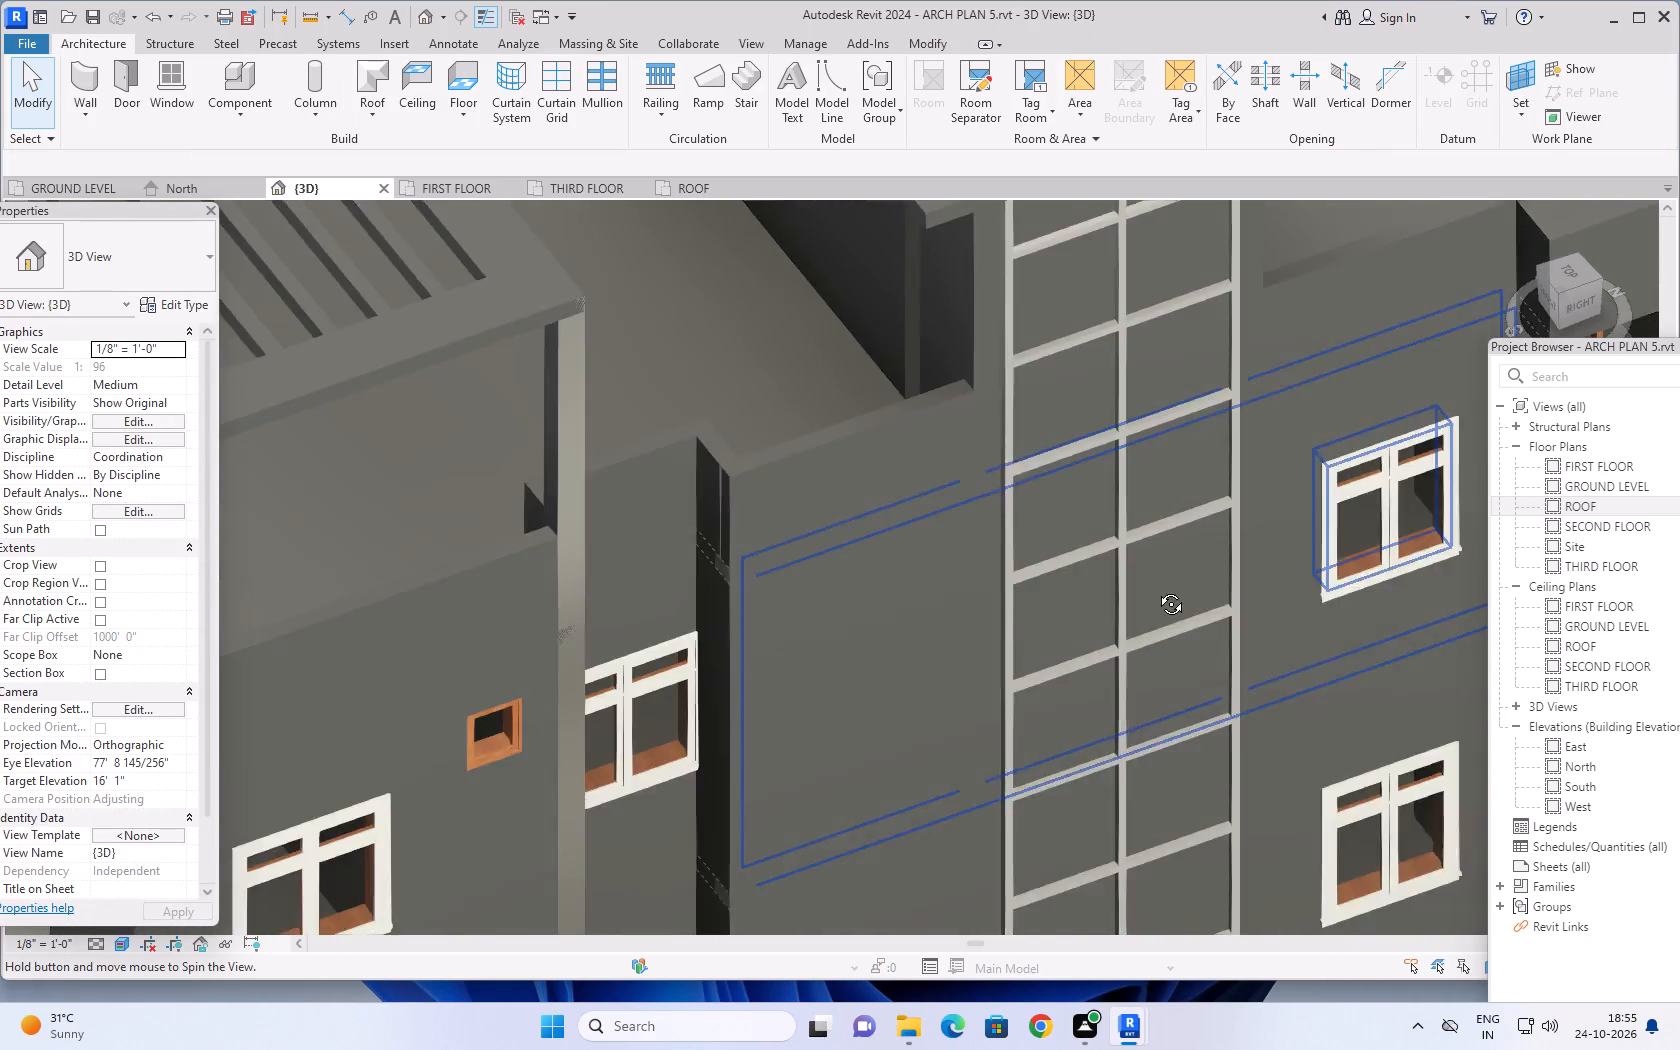
{"action": "middle_click_drag", "start_coordinate": [1156, 589], "coordinate": [1055, 496], "text": "shift"}
{"action": "scroll", "coordinate": [1080, 503], "scroll_direction": "up", "scroll_amount": 1}
{"action": "scroll", "coordinate": [1106, 572], "scroll_direction": "down", "scroll_amount": 3}
{"action": "middle_click_drag", "start_coordinate": [1102, 648], "coordinate": [1077, 366]}
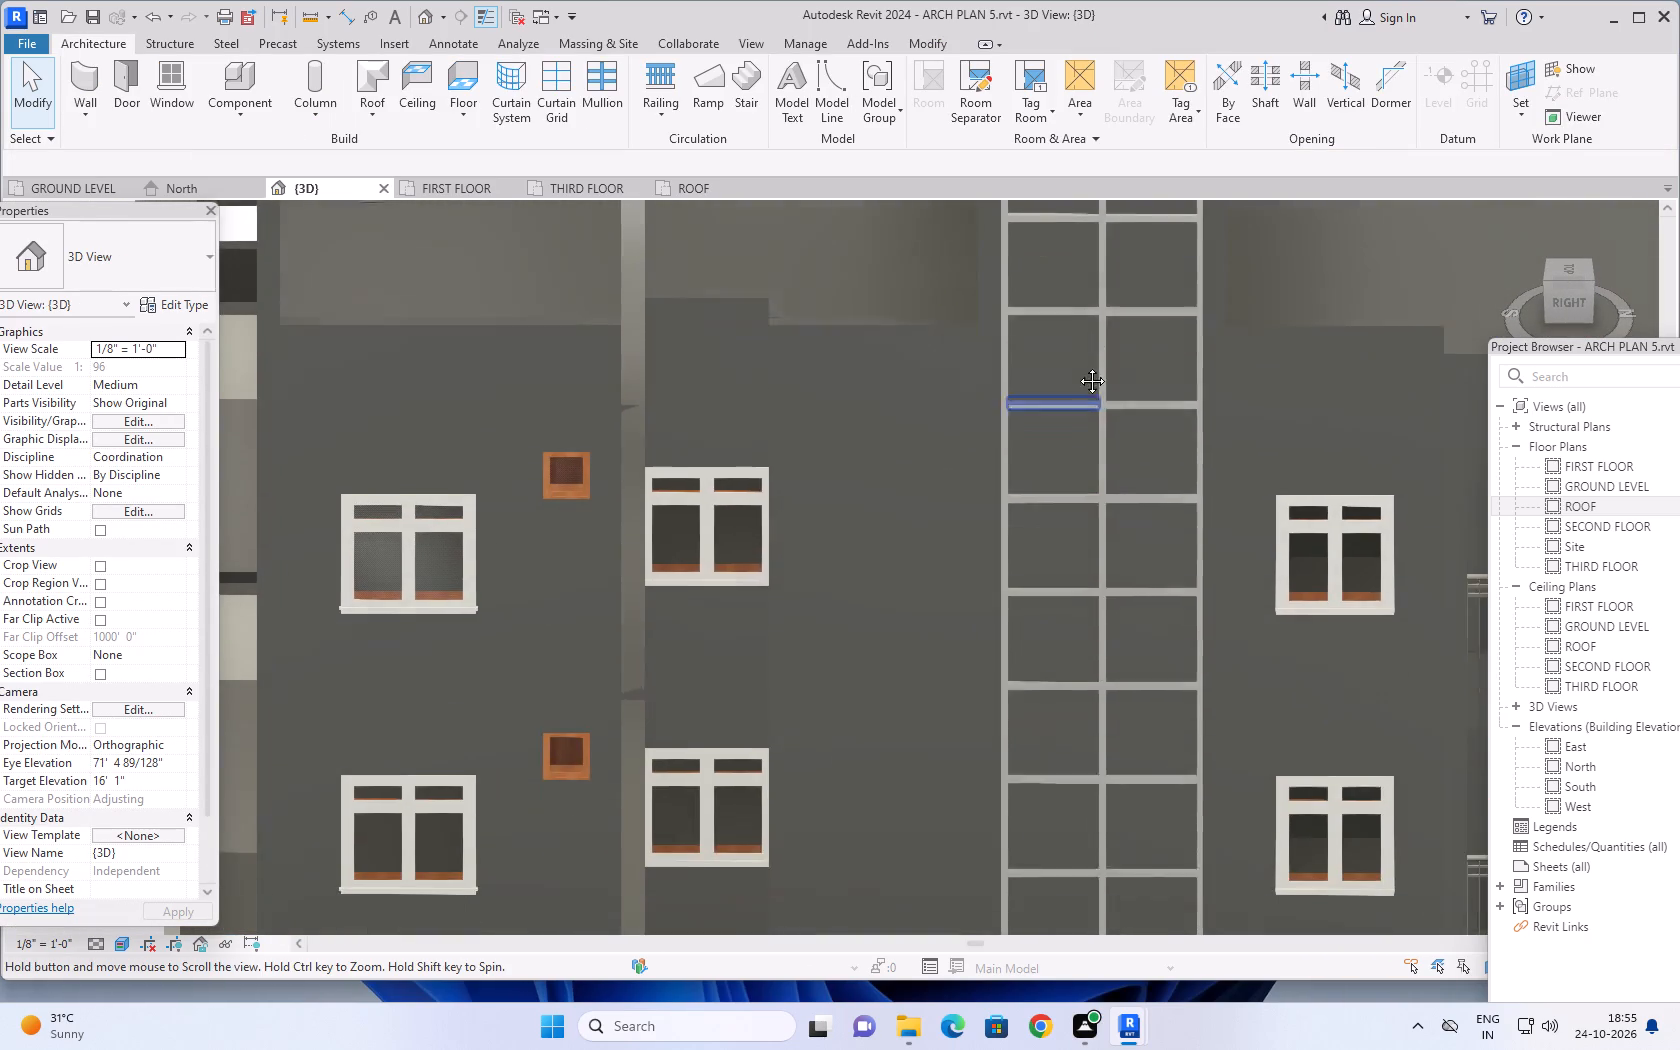
{"action": "middle_click_drag", "start_coordinate": [1077, 366], "coordinate": [1077, 365]}
{"action": "scroll", "coordinate": [1116, 482], "scroll_direction": "down", "scroll_amount": 3}
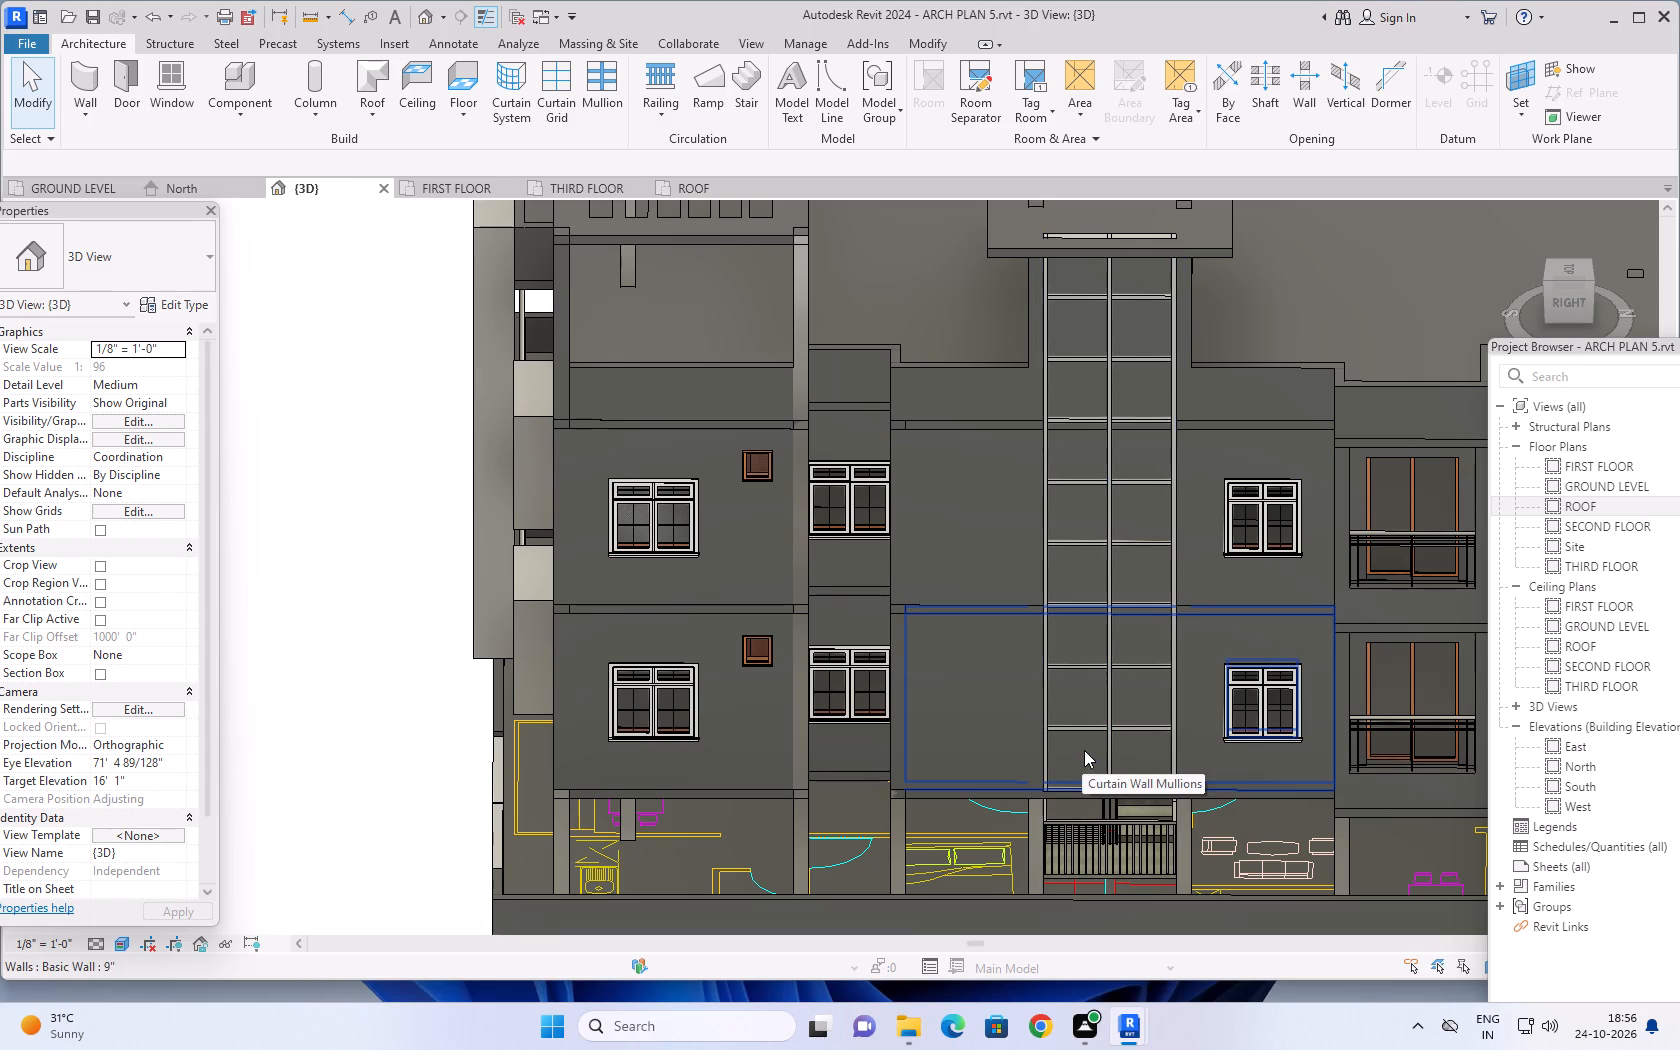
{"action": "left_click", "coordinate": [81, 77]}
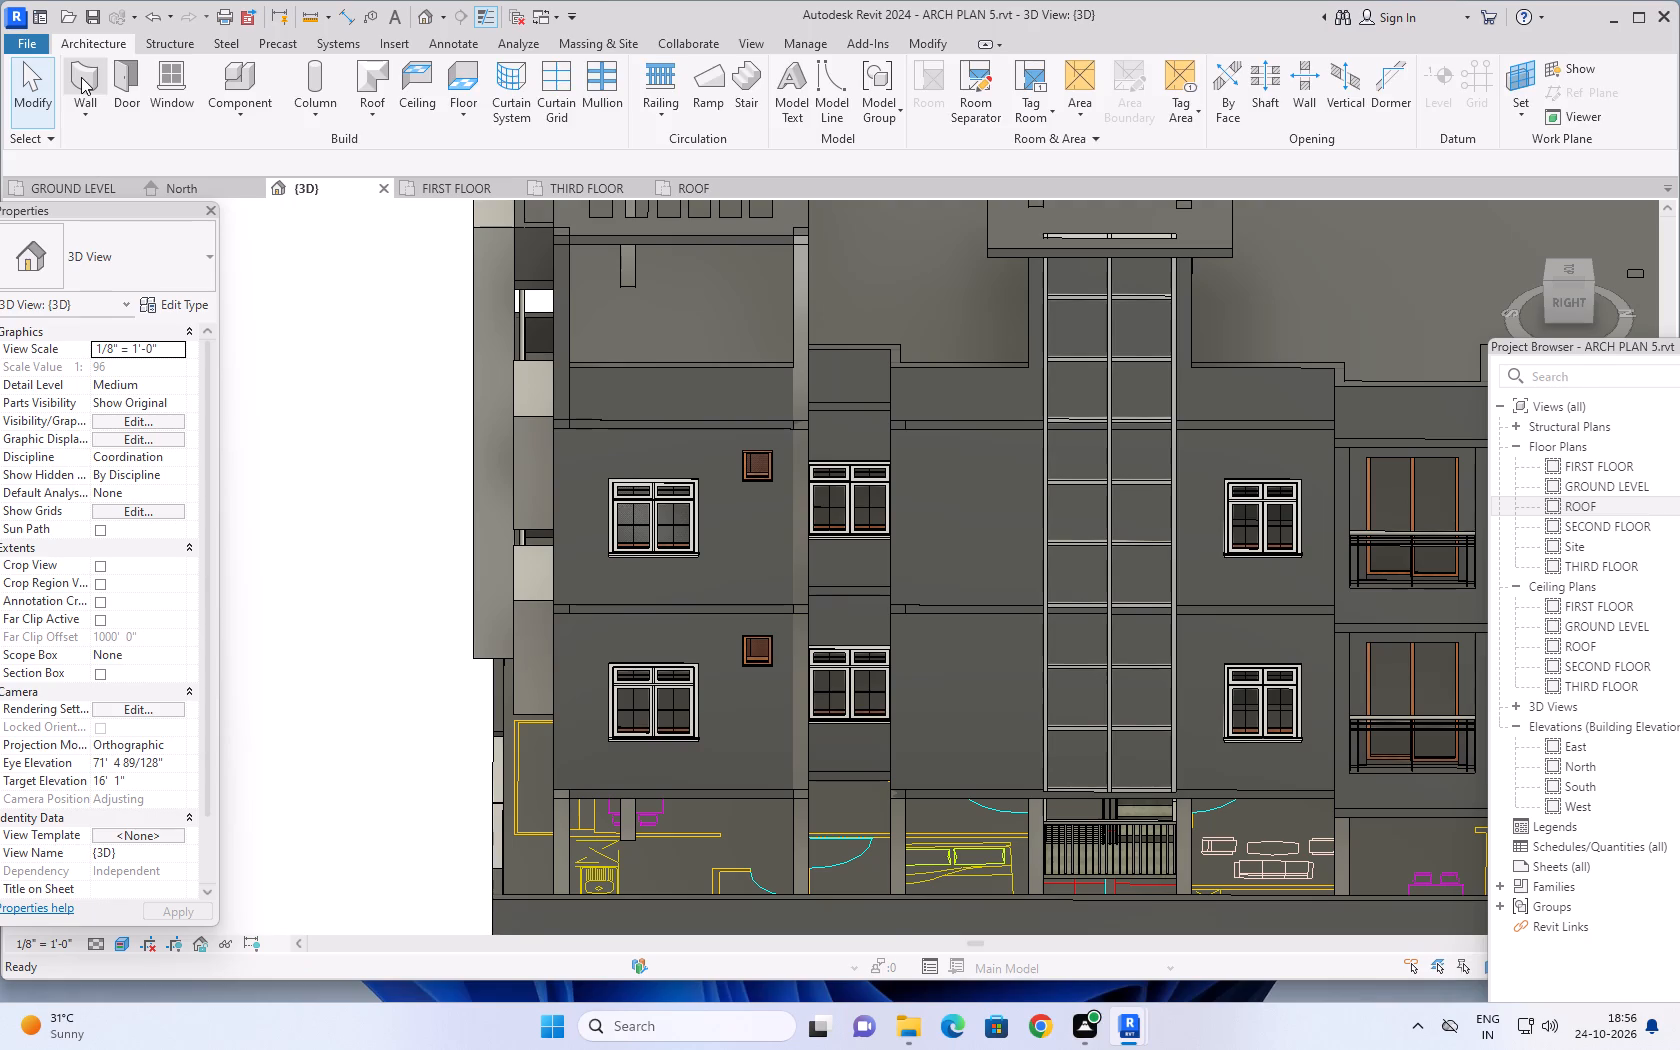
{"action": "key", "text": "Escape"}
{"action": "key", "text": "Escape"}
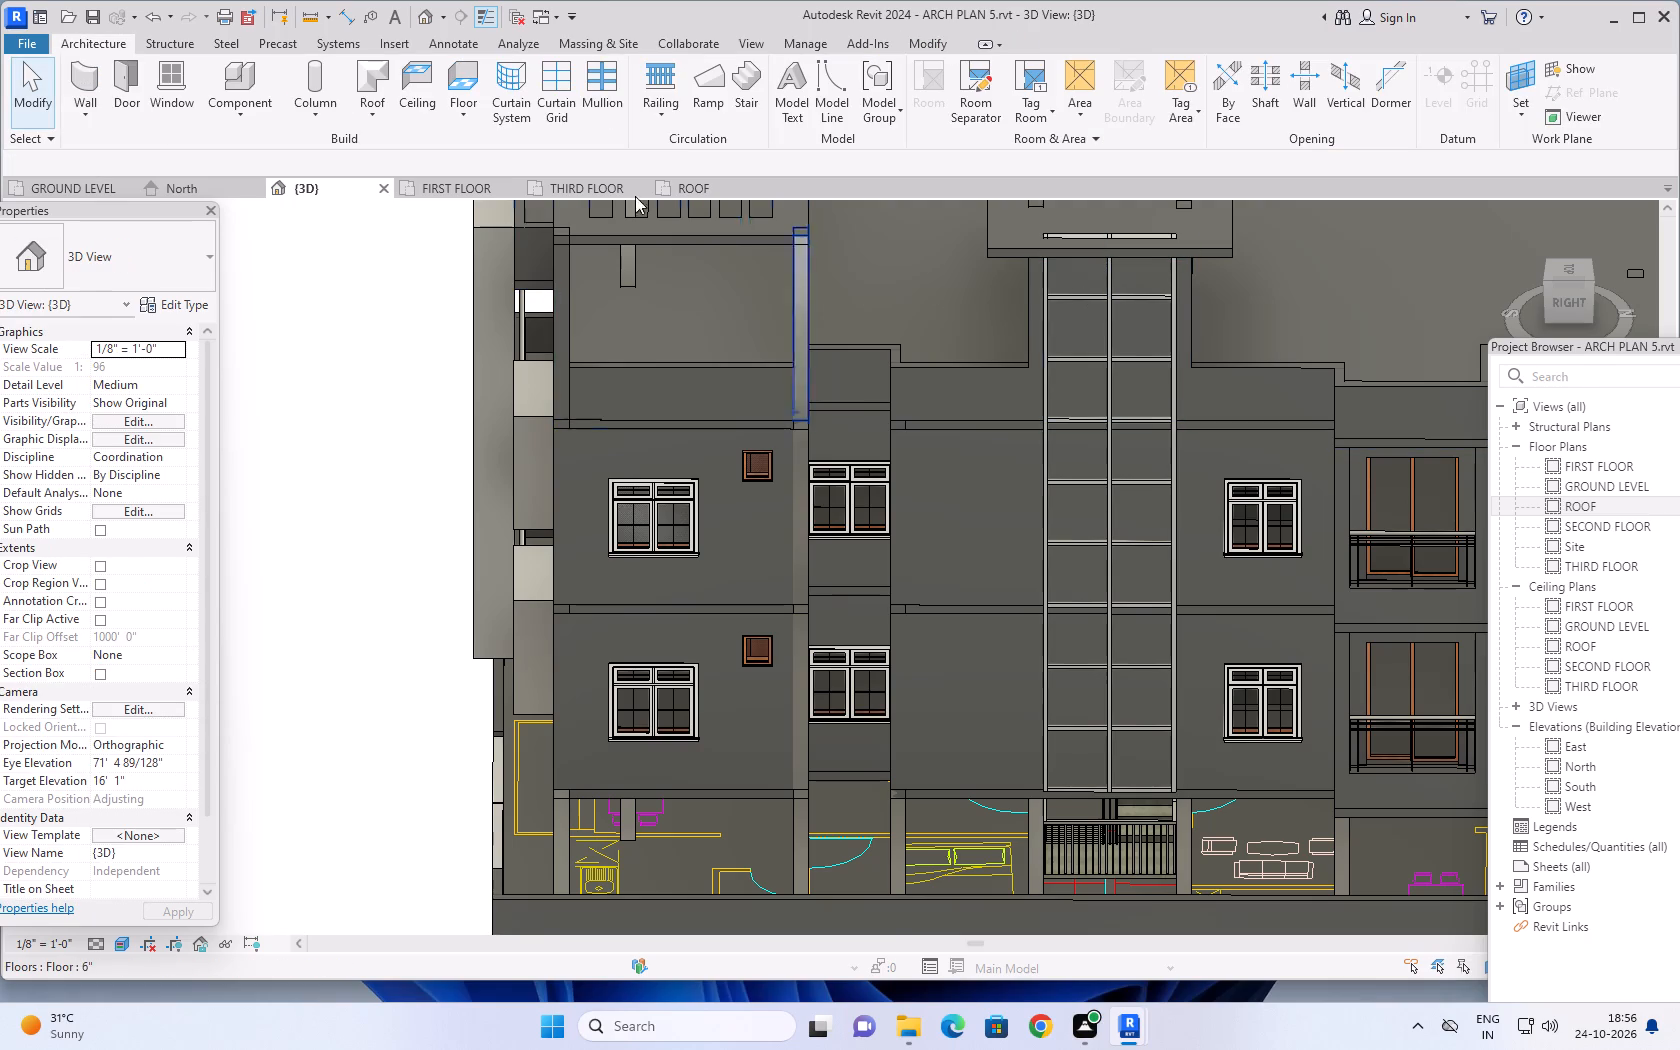
From the FIRST FLOOR plan, duplicate the staircase curtain wall's type as Storefront 3 with 5' vertical and 5' horizontal grid spacing.
{"action": "left_click", "coordinate": [447, 187]}
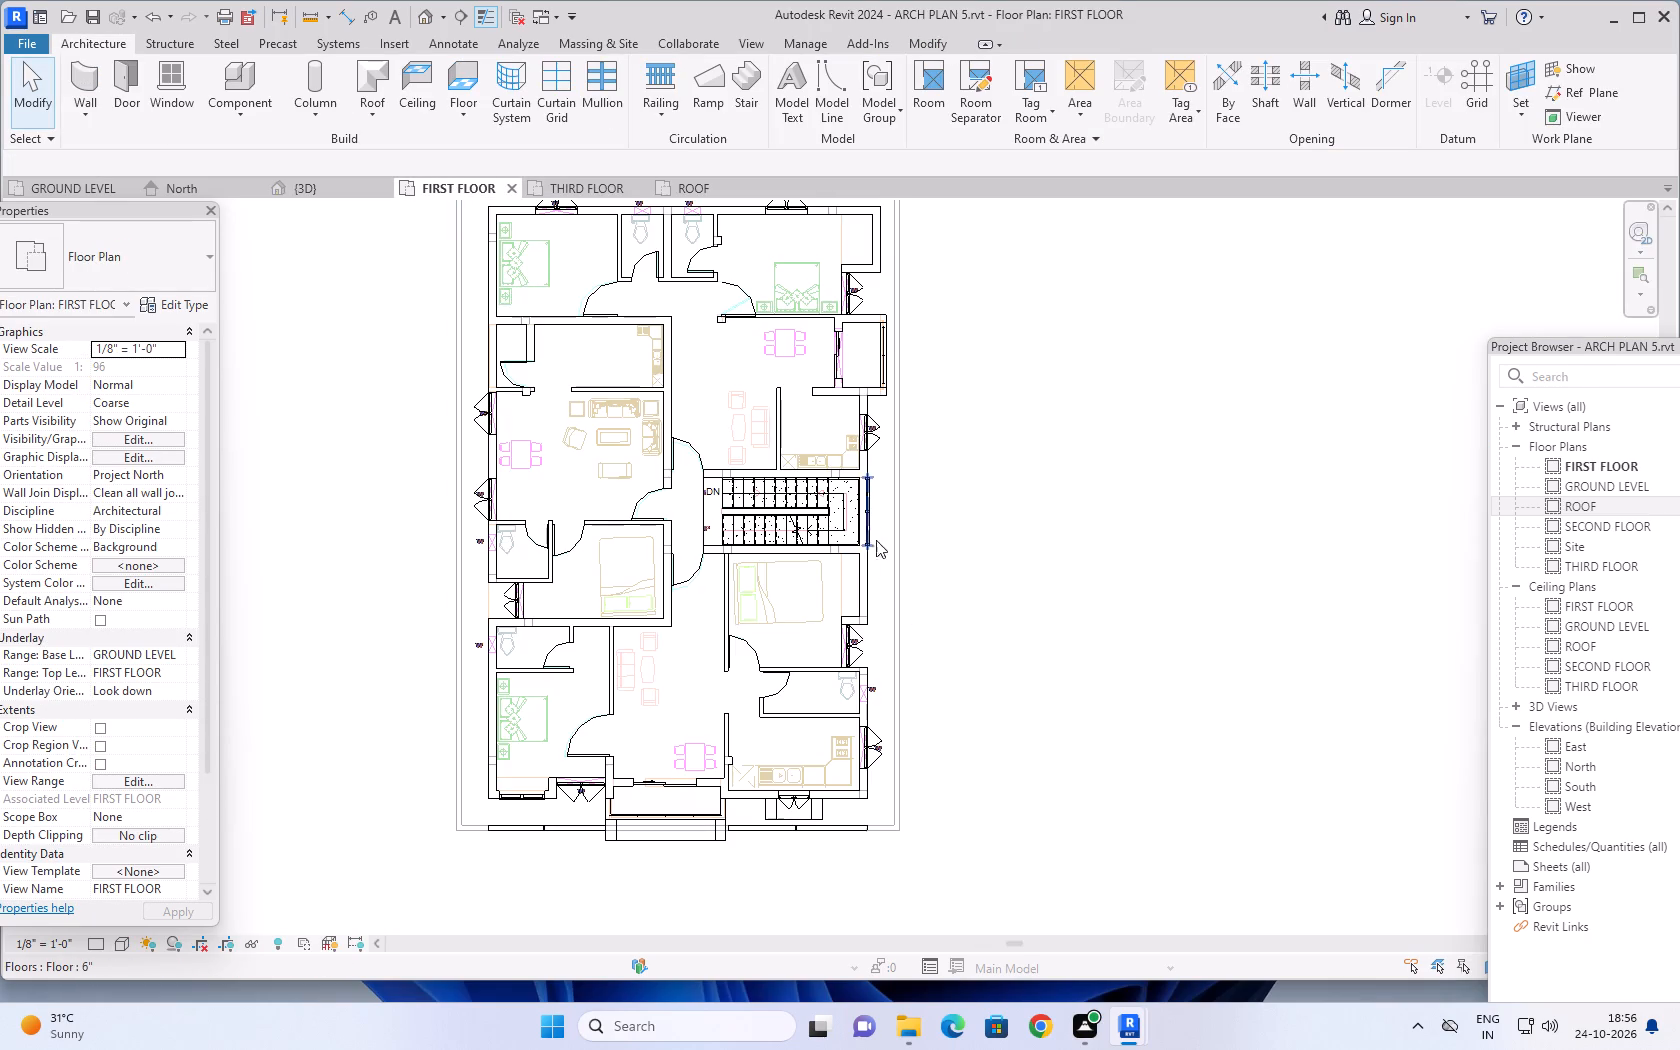
{"action": "left_click", "coordinate": [867, 517]}
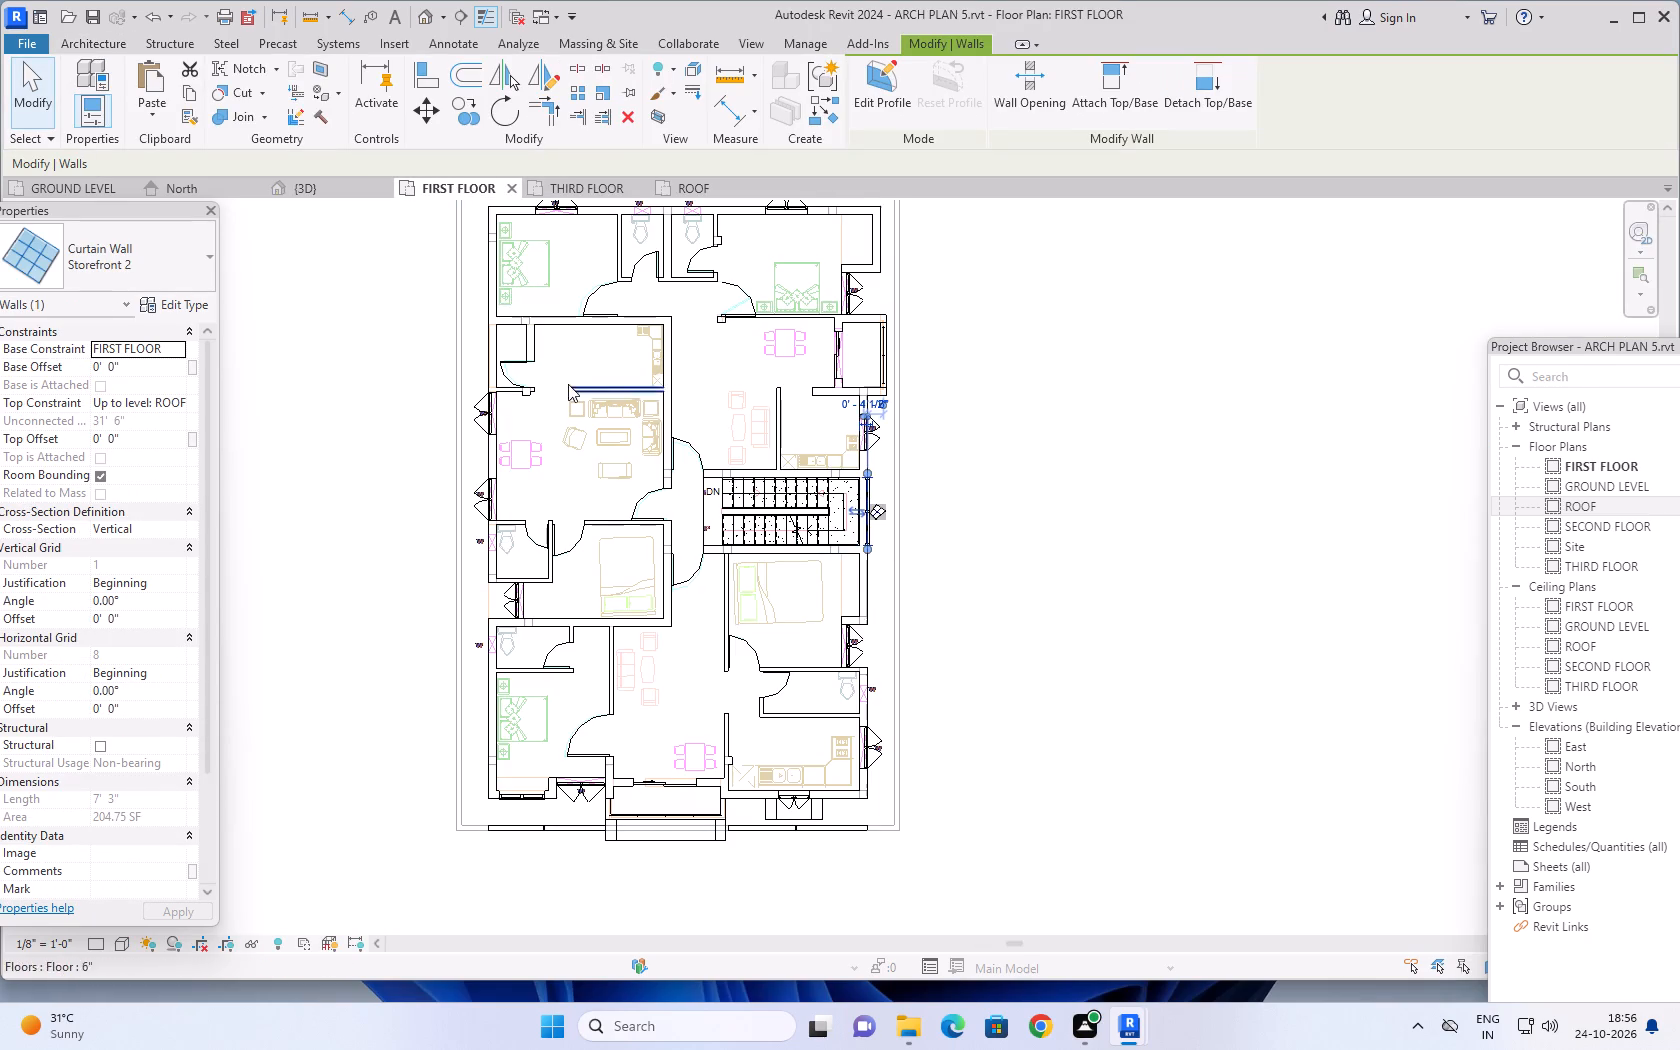
{"action": "left_click", "coordinate": [183, 301]}
{"action": "left_click", "coordinate": [1316, 339]}
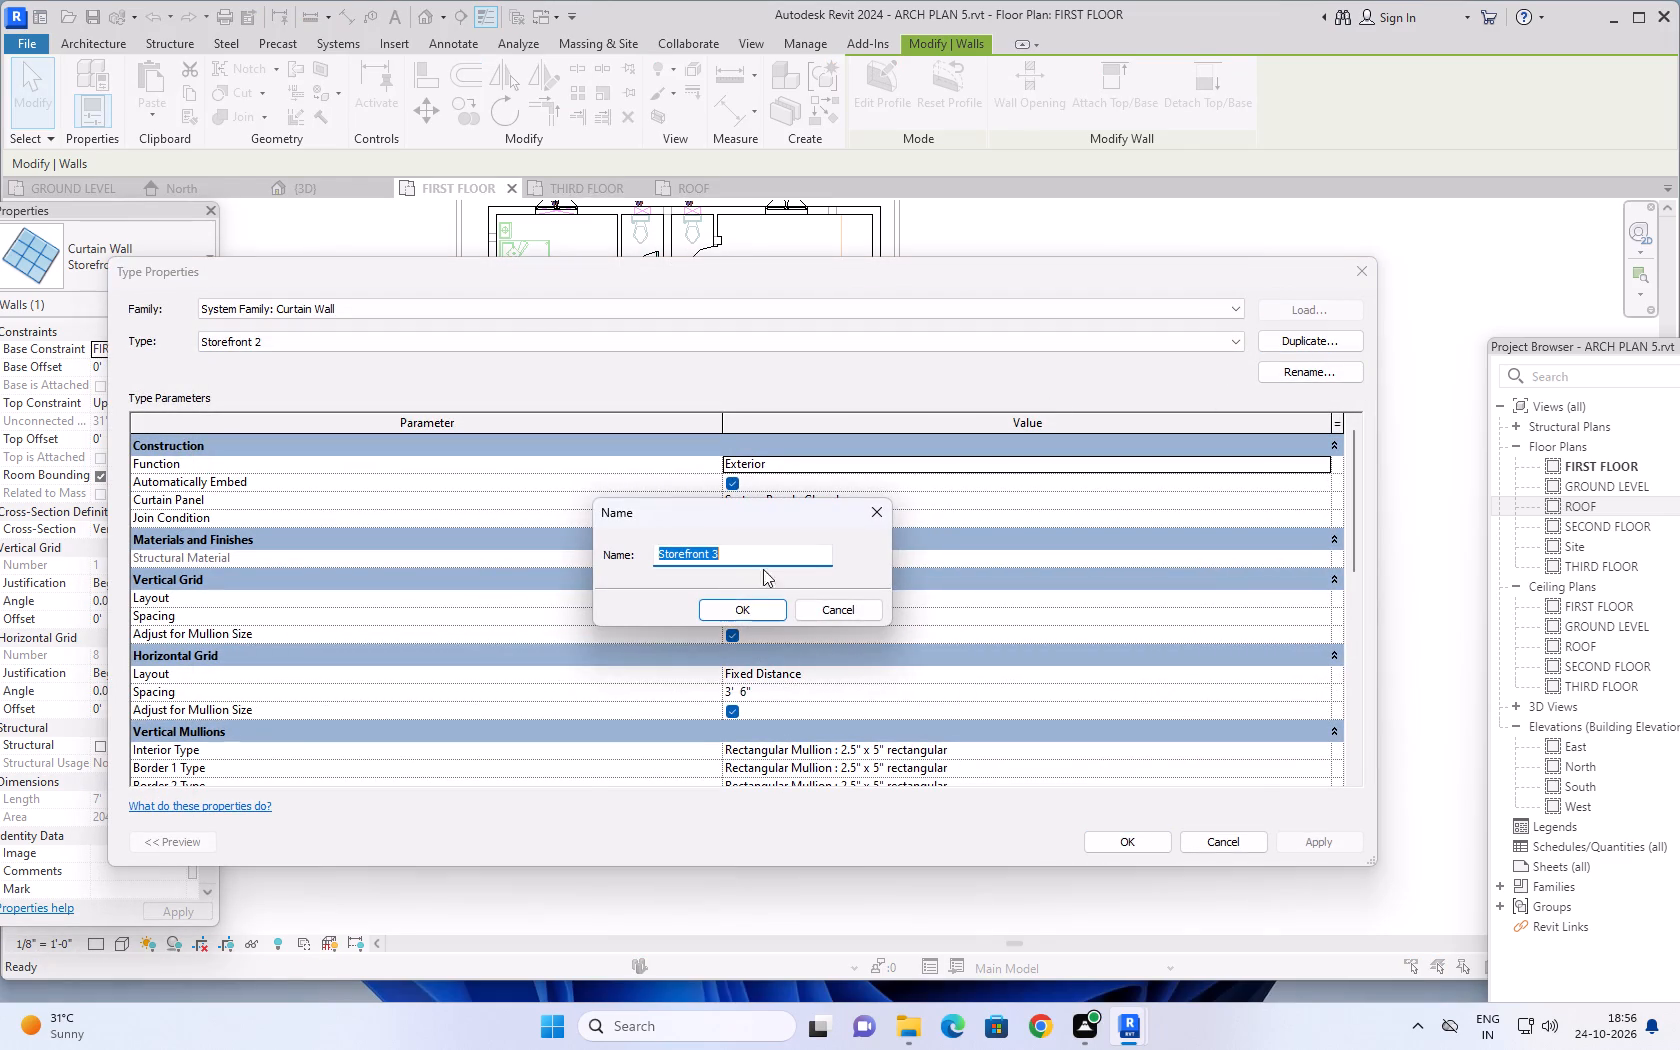
{"action": "left_click", "coordinate": [734, 609]}
{"action": "scroll", "coordinate": [772, 619], "scroll_direction": "up", "scroll_amount": 2}
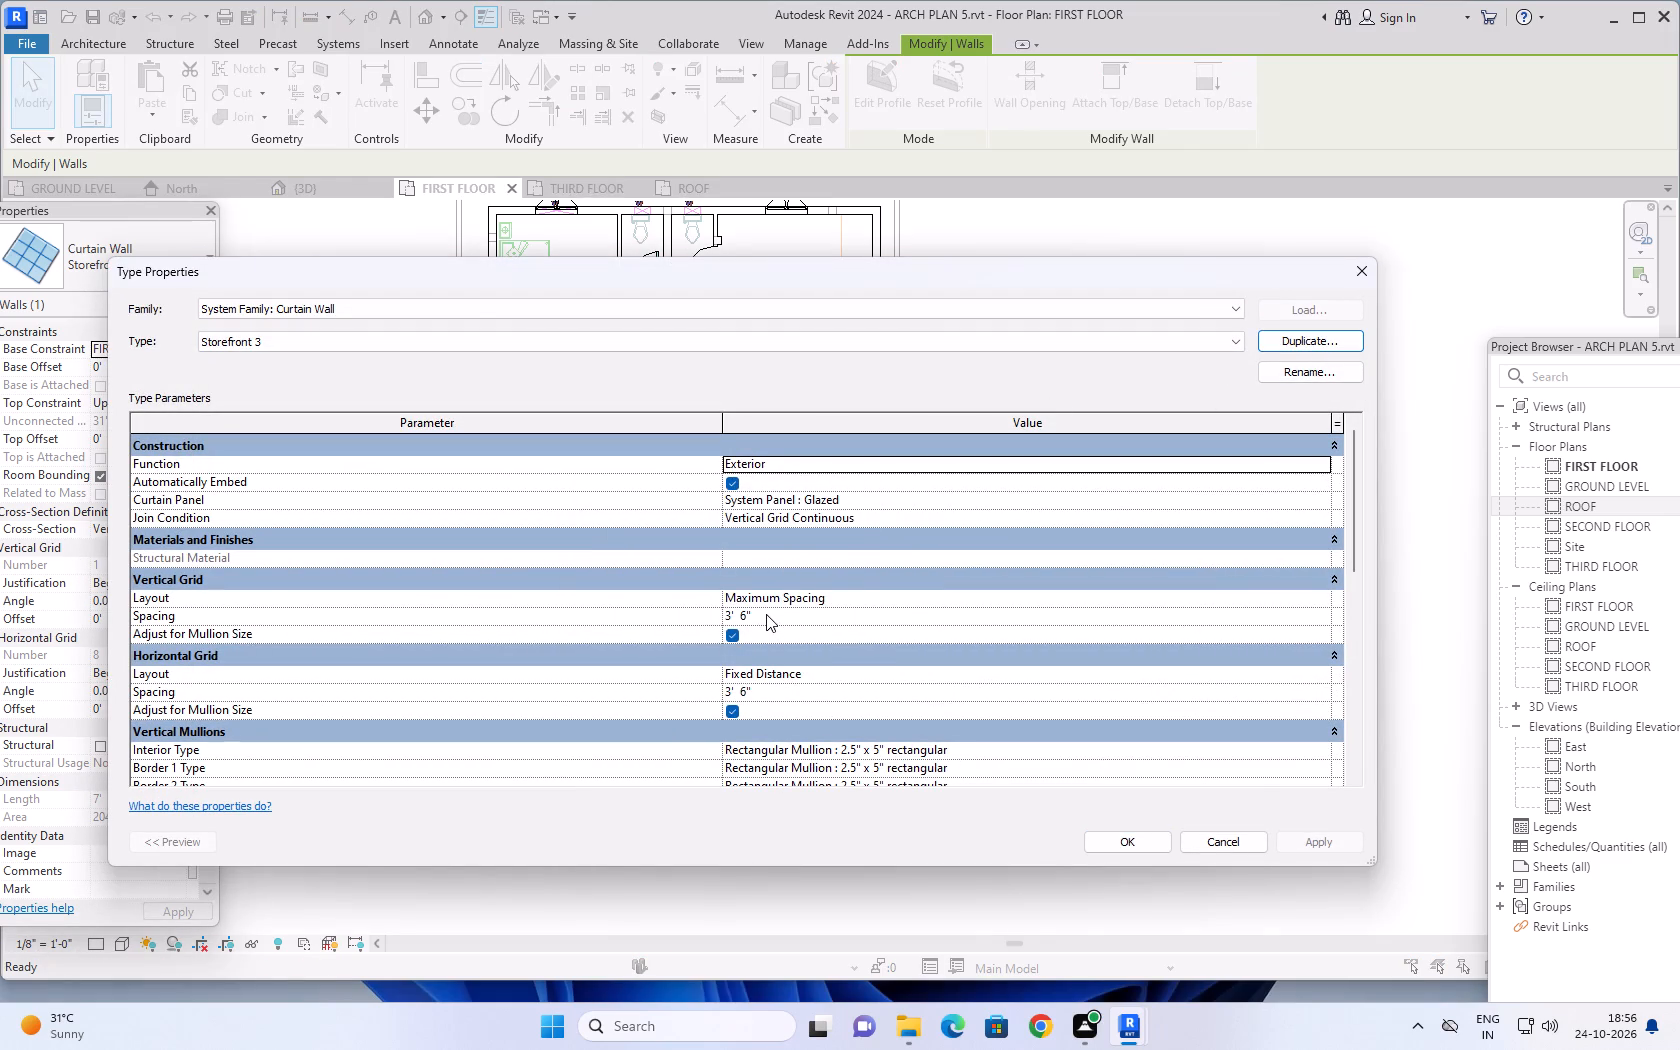
{"action": "left_click", "coordinate": [766, 614]}
{"action": "type", "text": "5'"}
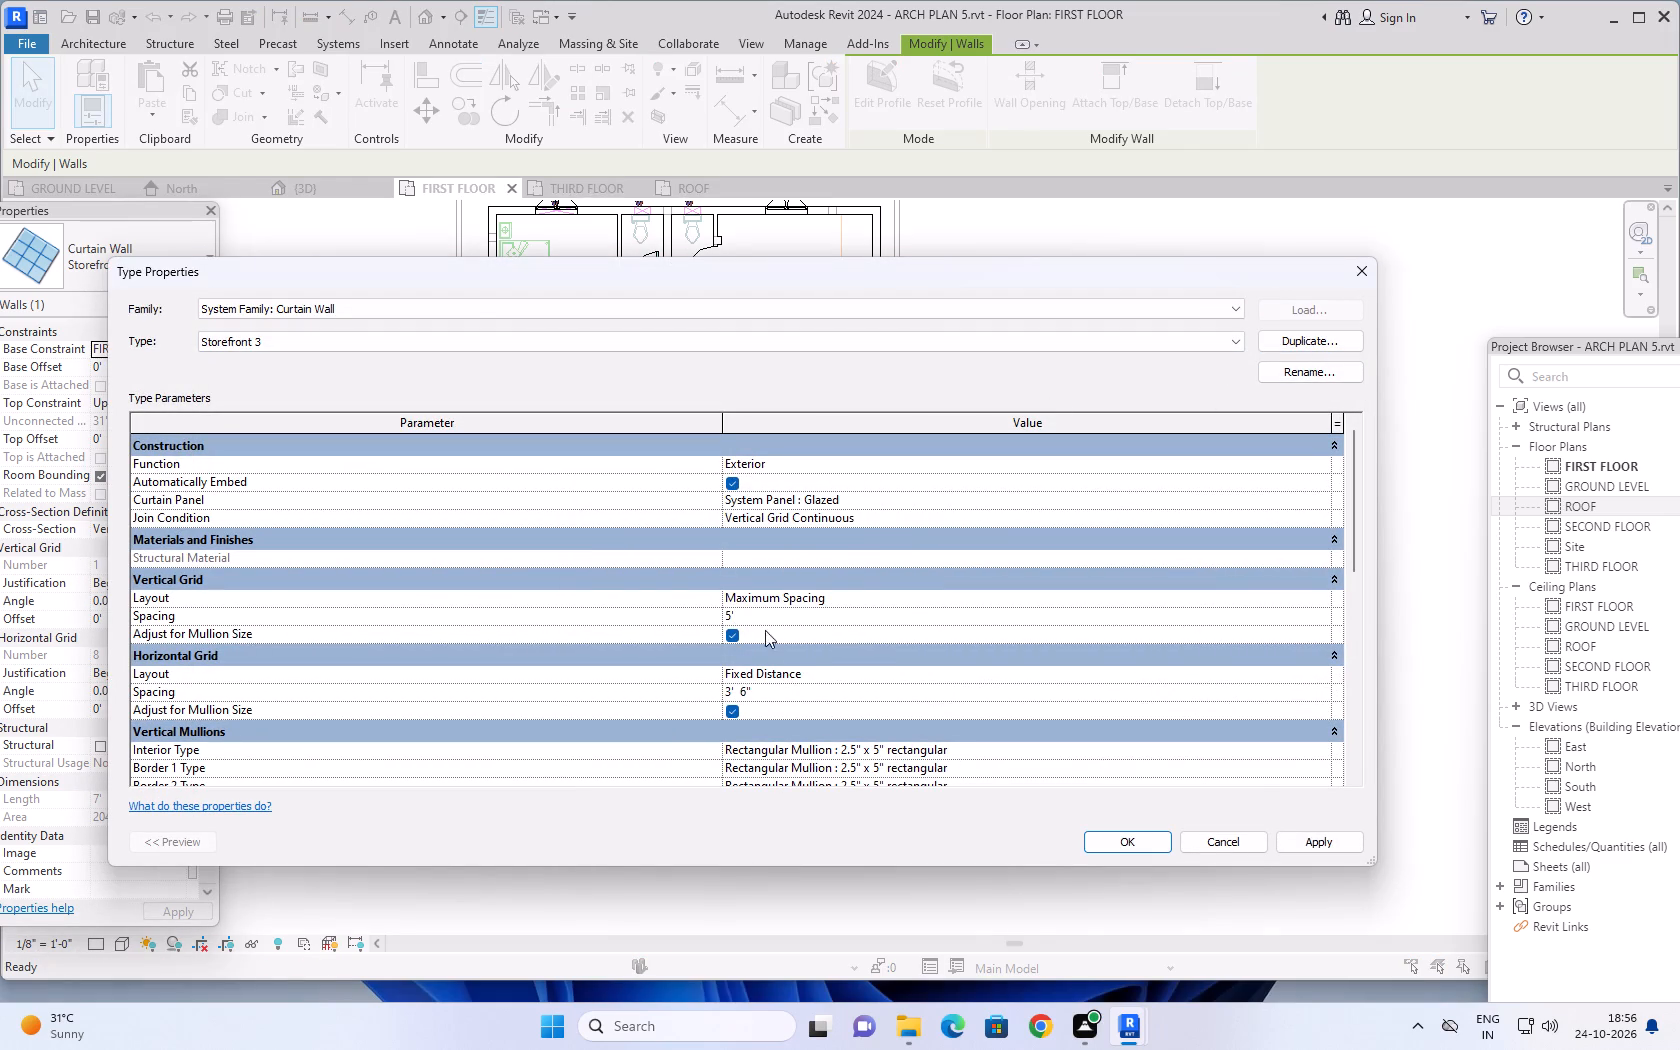
{"action": "left_click", "coordinate": [768, 694]}
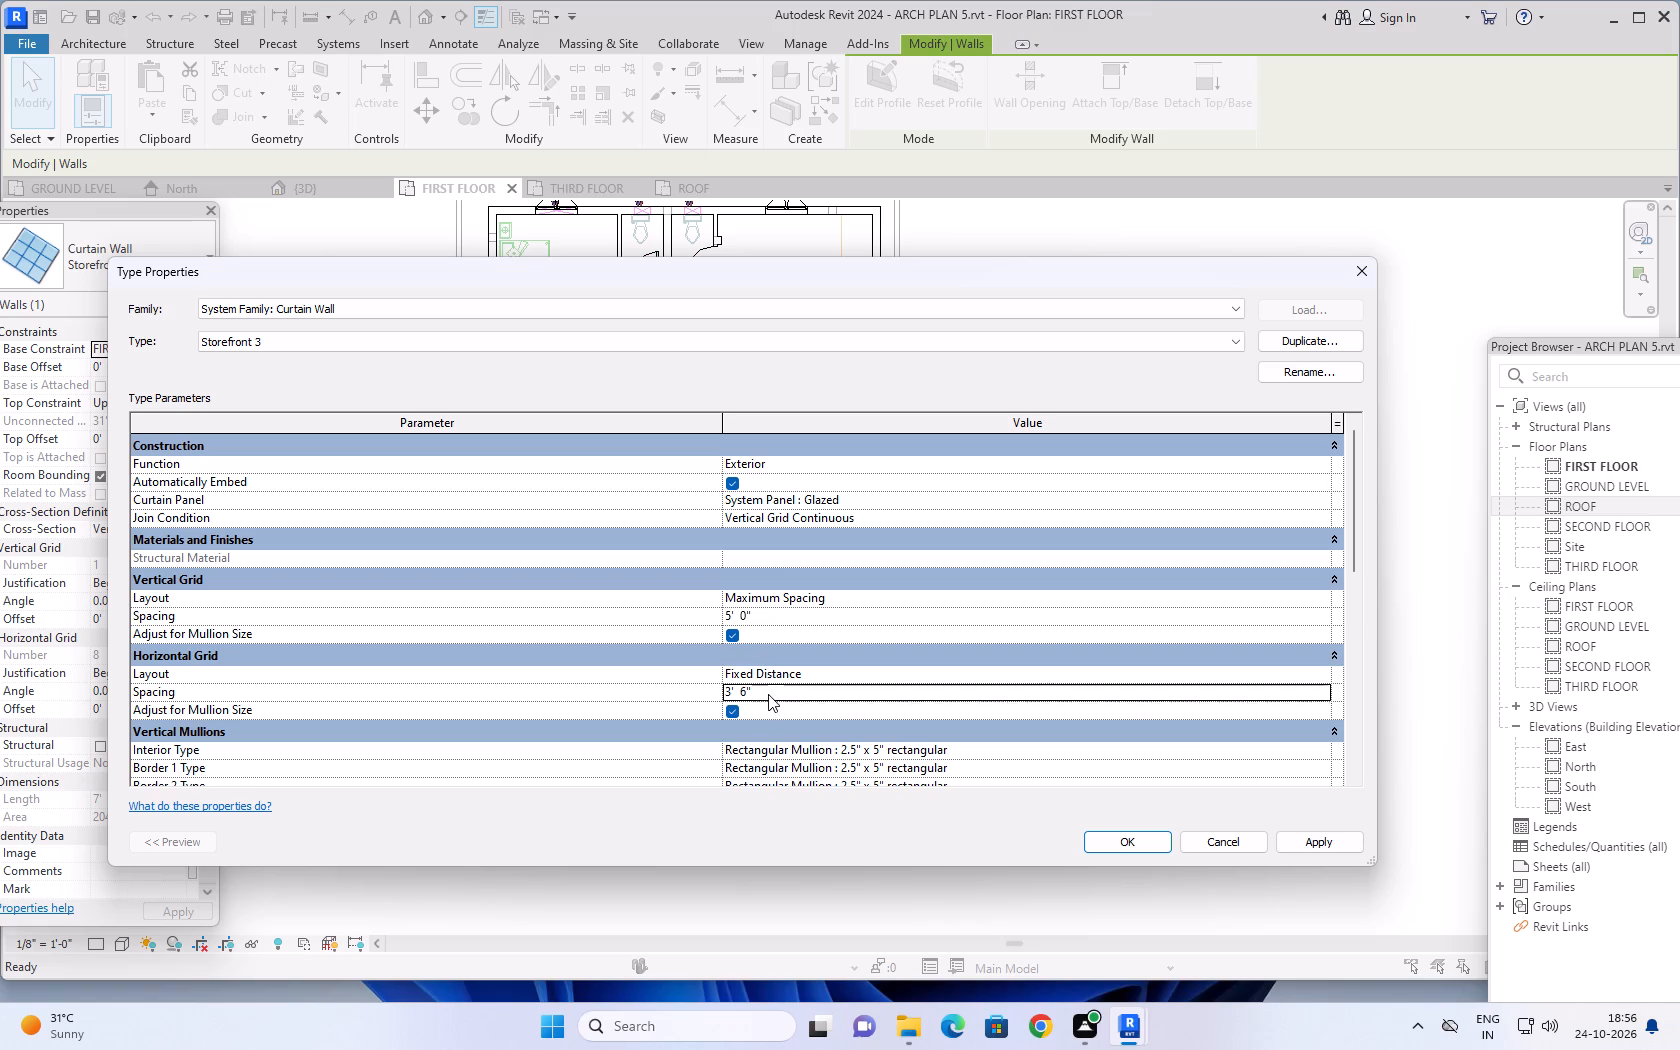
{"action": "type", "text": "5'"}
{"action": "key", "text": "Return"}
{"action": "left_click", "coordinate": [1315, 844]}
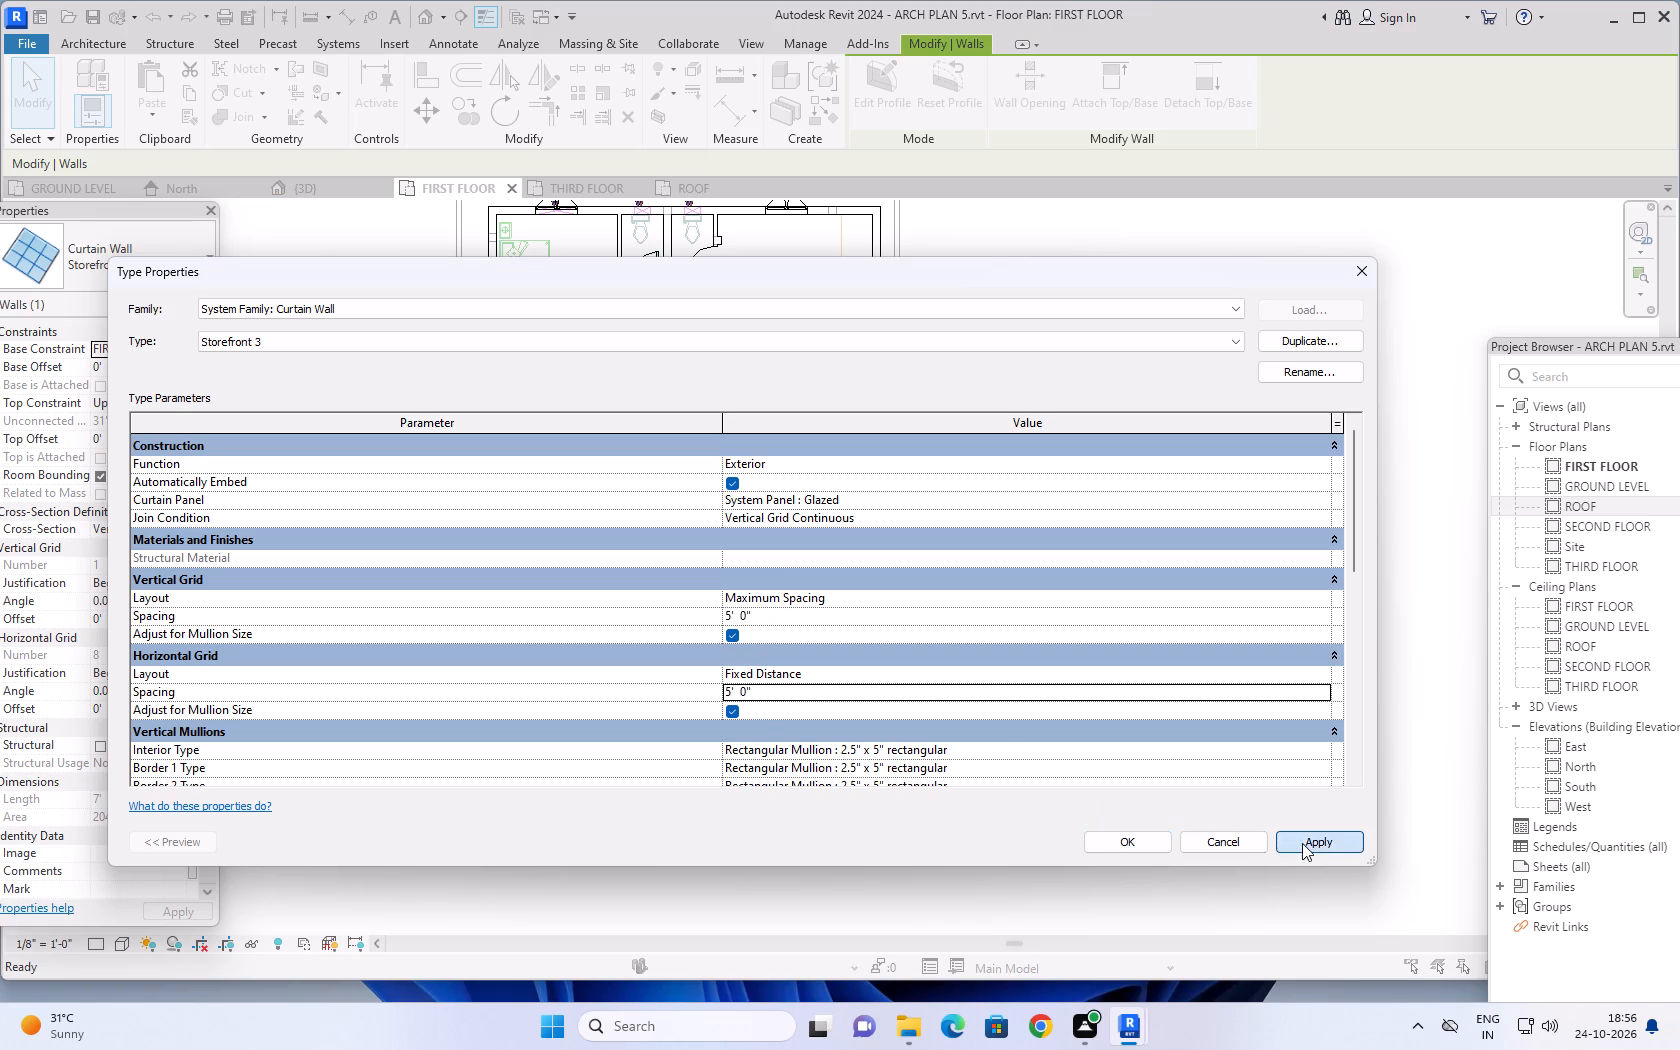
{"action": "left_click", "coordinate": [1122, 837]}
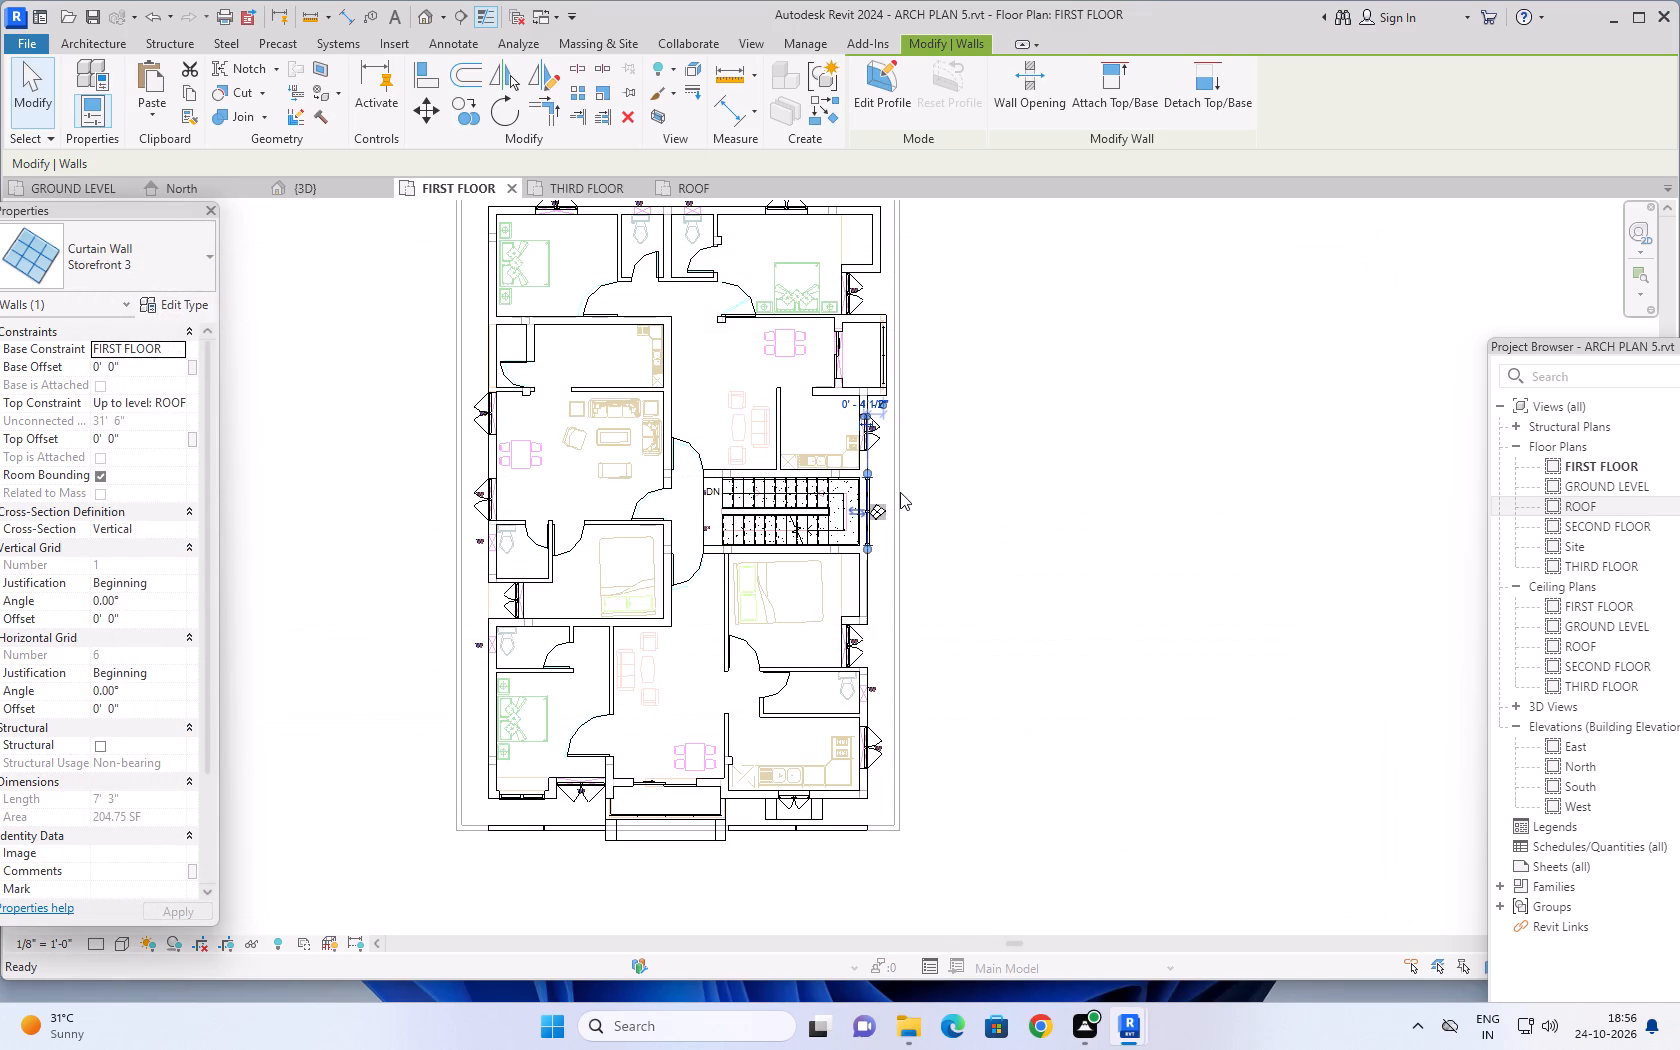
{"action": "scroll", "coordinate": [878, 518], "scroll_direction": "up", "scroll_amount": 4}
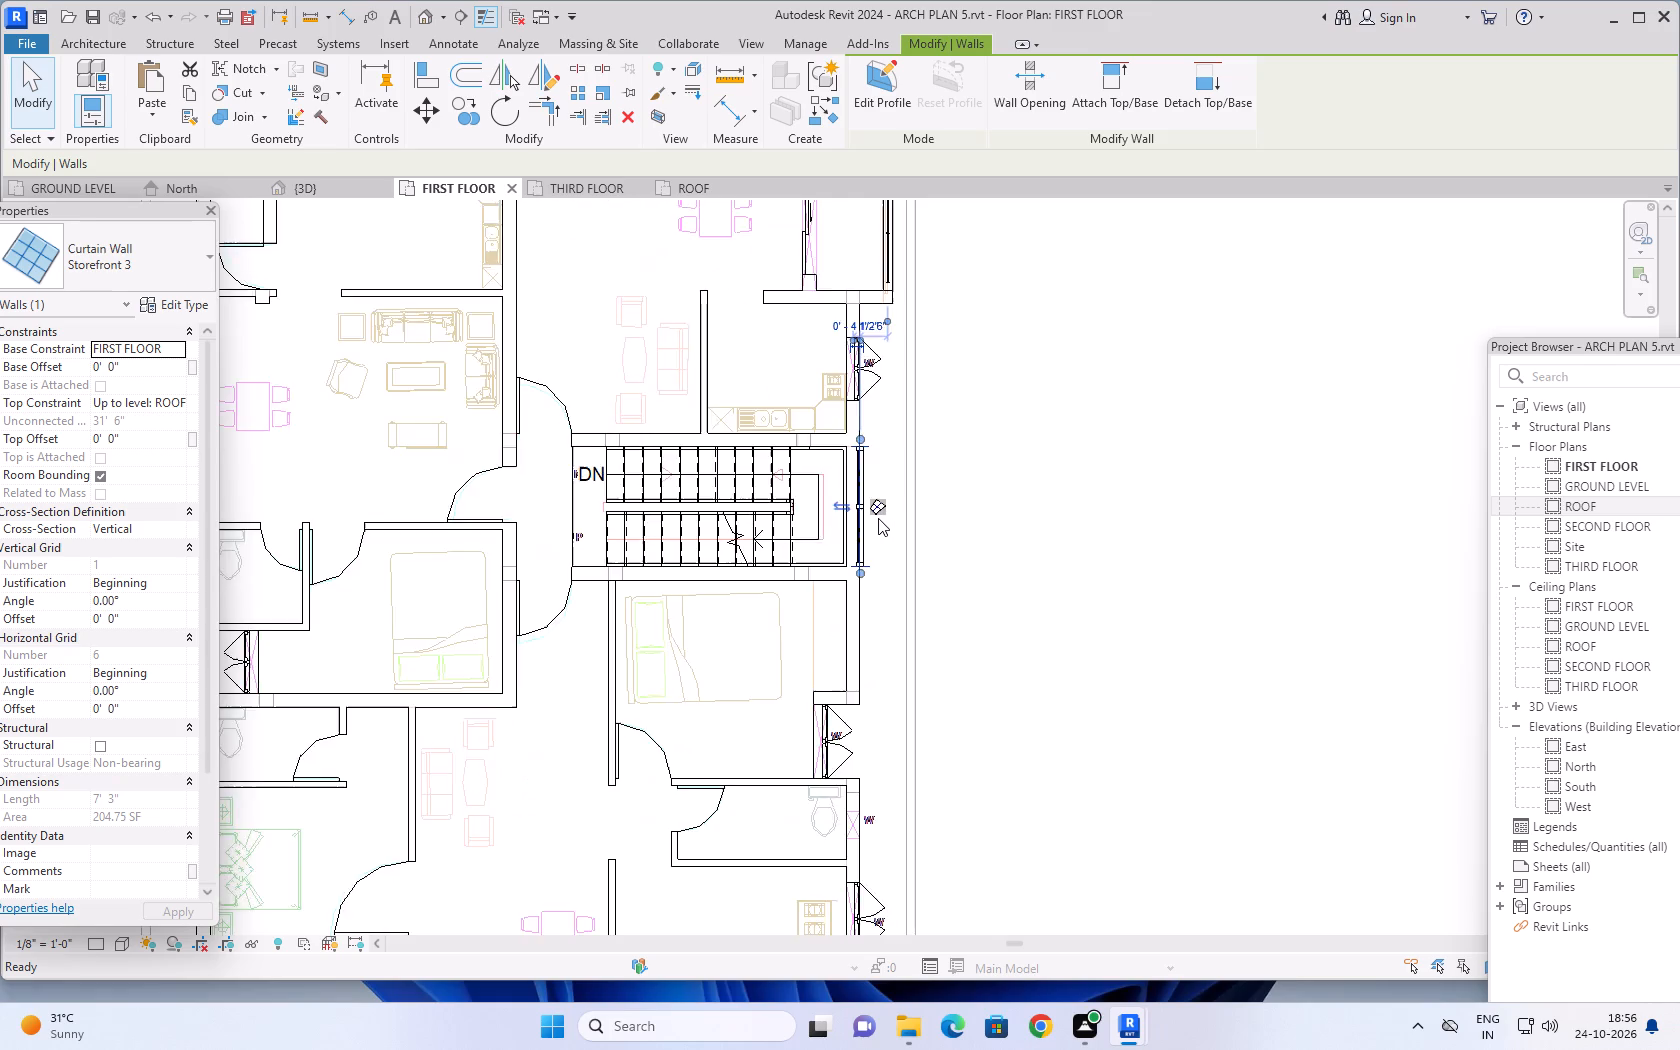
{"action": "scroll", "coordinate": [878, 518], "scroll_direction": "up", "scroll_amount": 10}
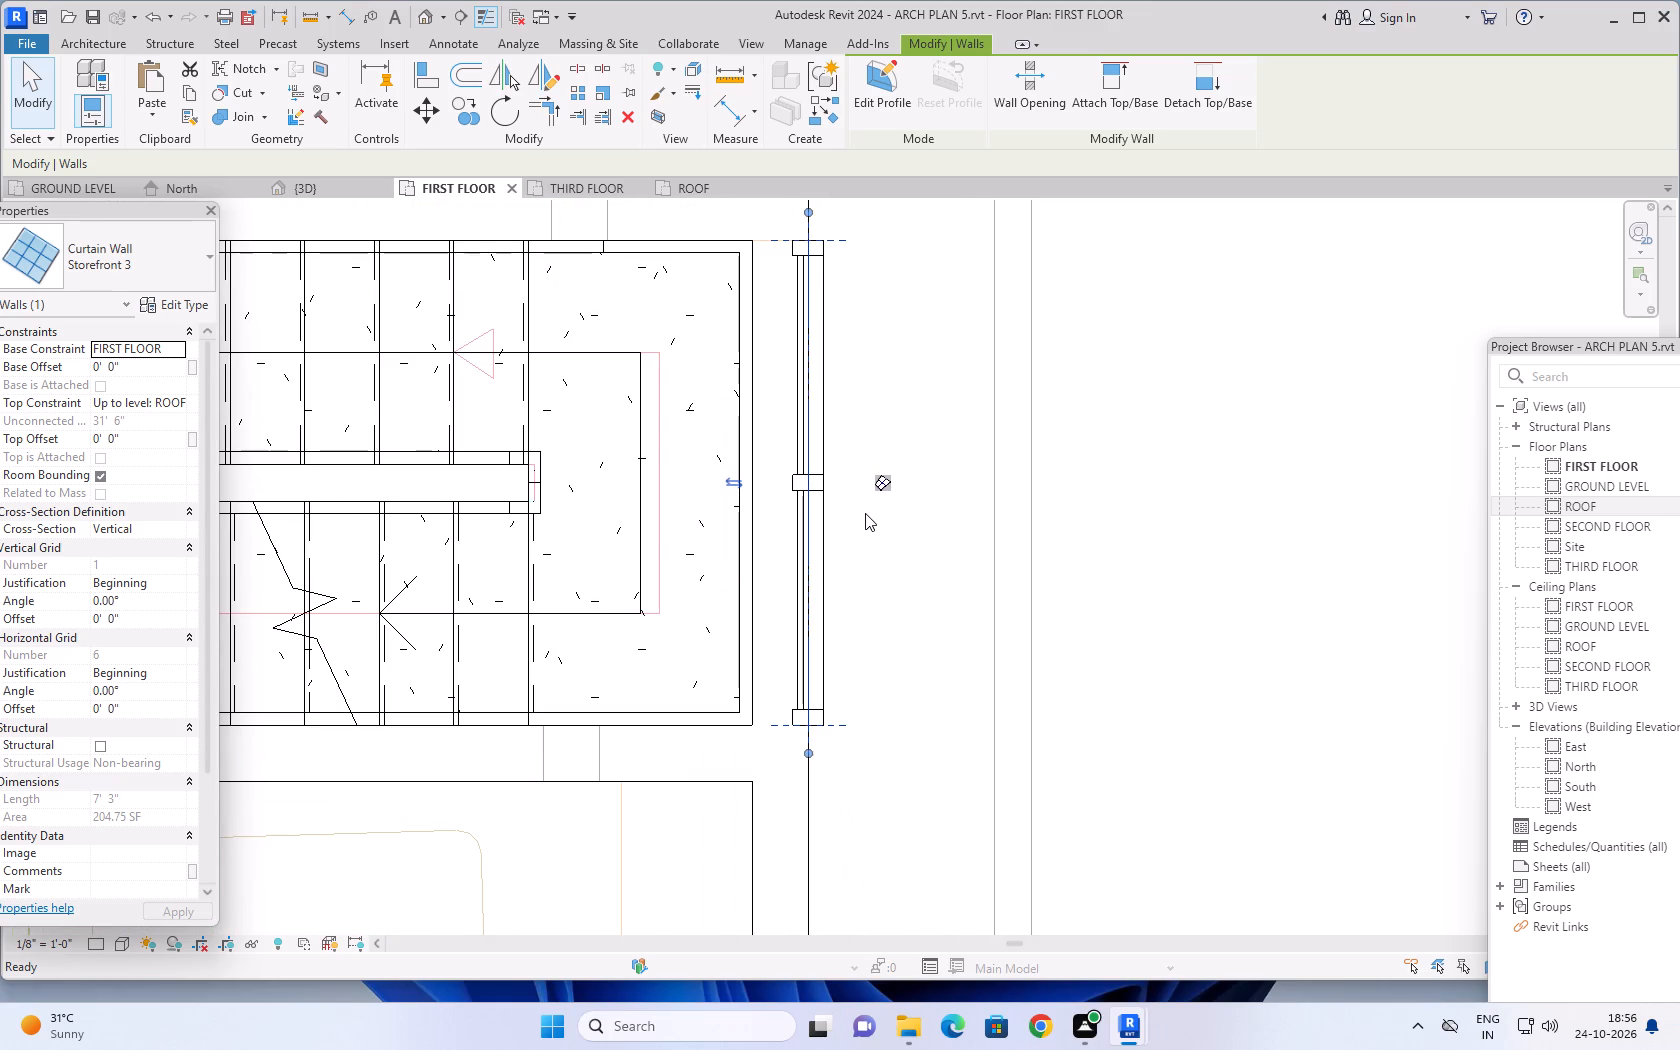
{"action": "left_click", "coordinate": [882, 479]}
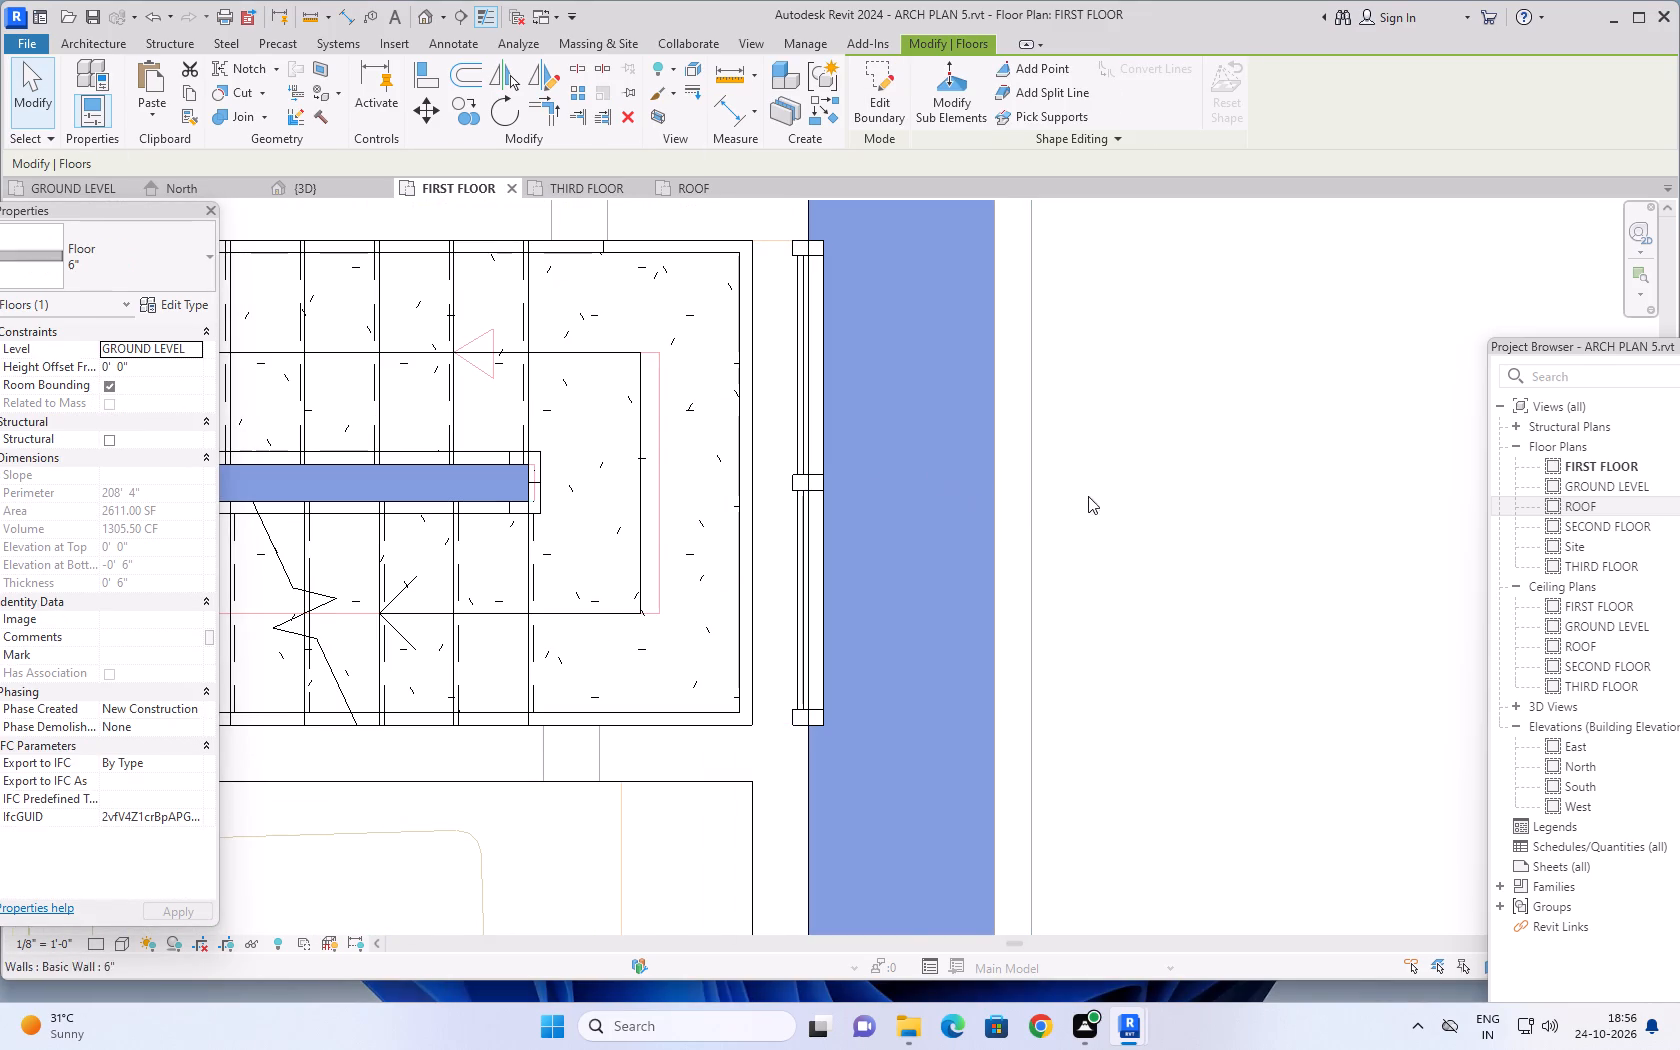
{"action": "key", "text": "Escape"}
Inspect the staircase curtain wall's revised grid and its position against the facade in 3D, from the staircase side around to the front.
{"action": "left_click", "coordinate": [323, 180]}
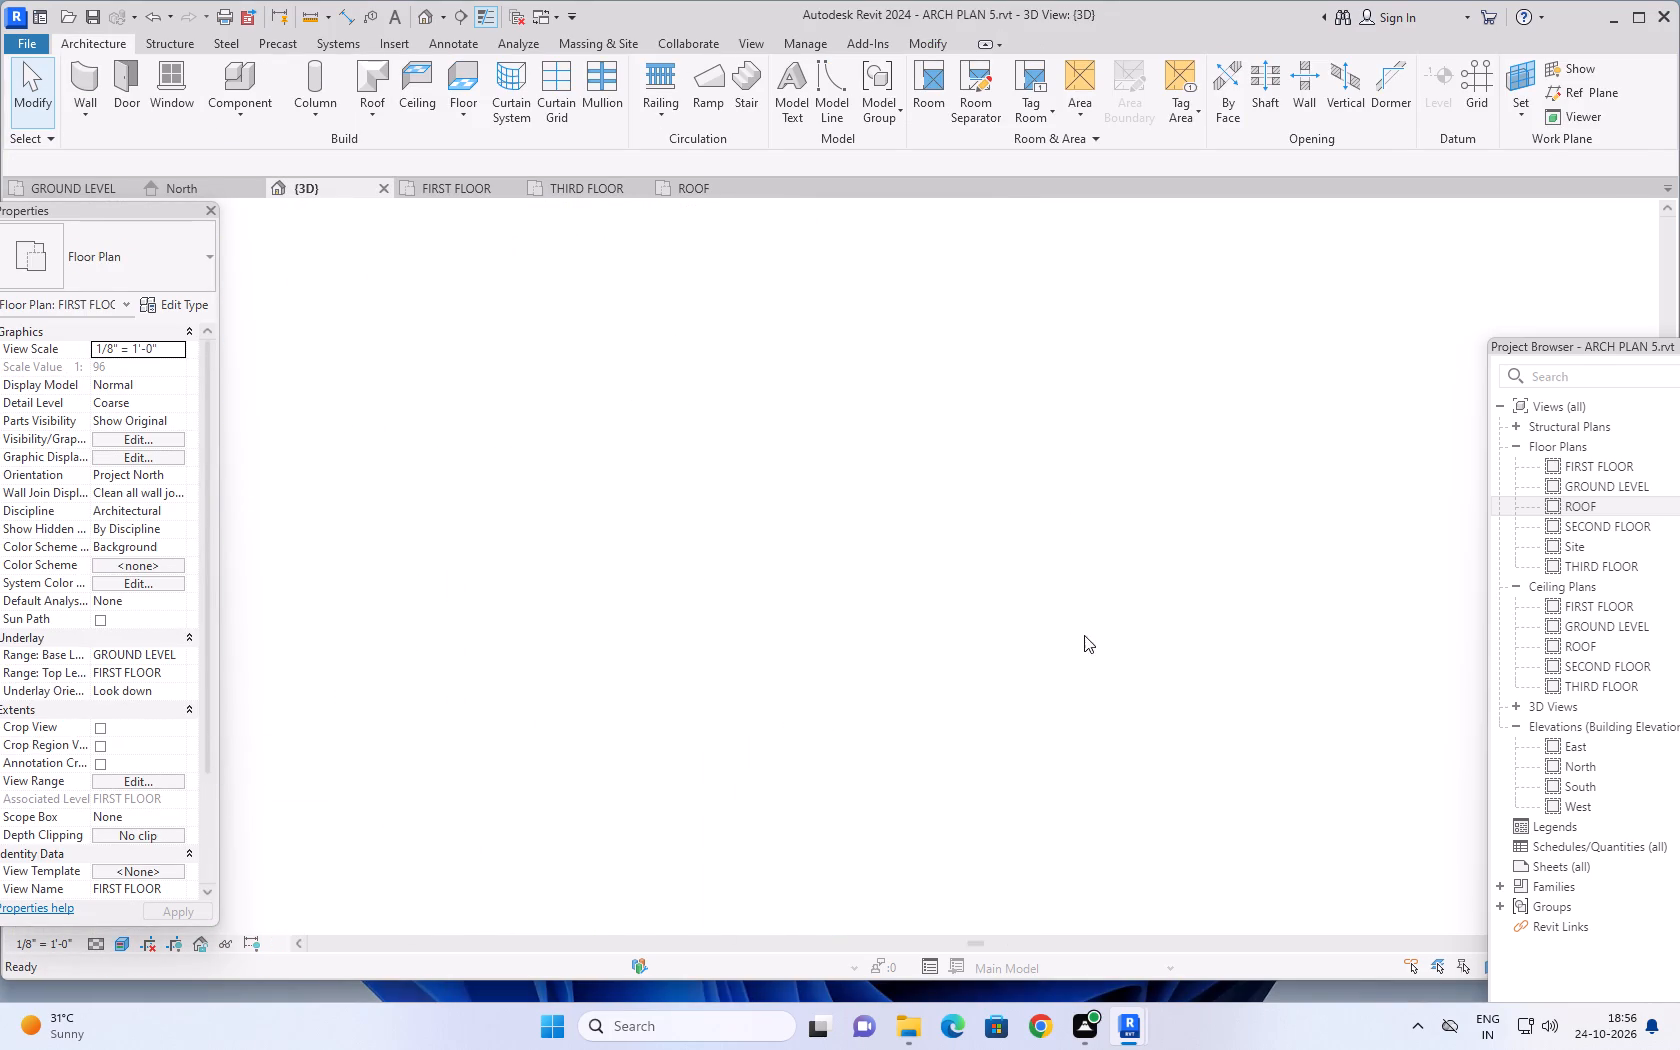
{"action": "scroll", "coordinate": [1106, 678], "scroll_direction": "down", "scroll_amount": 2}
{"action": "middle_click_drag", "start_coordinate": [1104, 696], "coordinate": [1139, 572]}
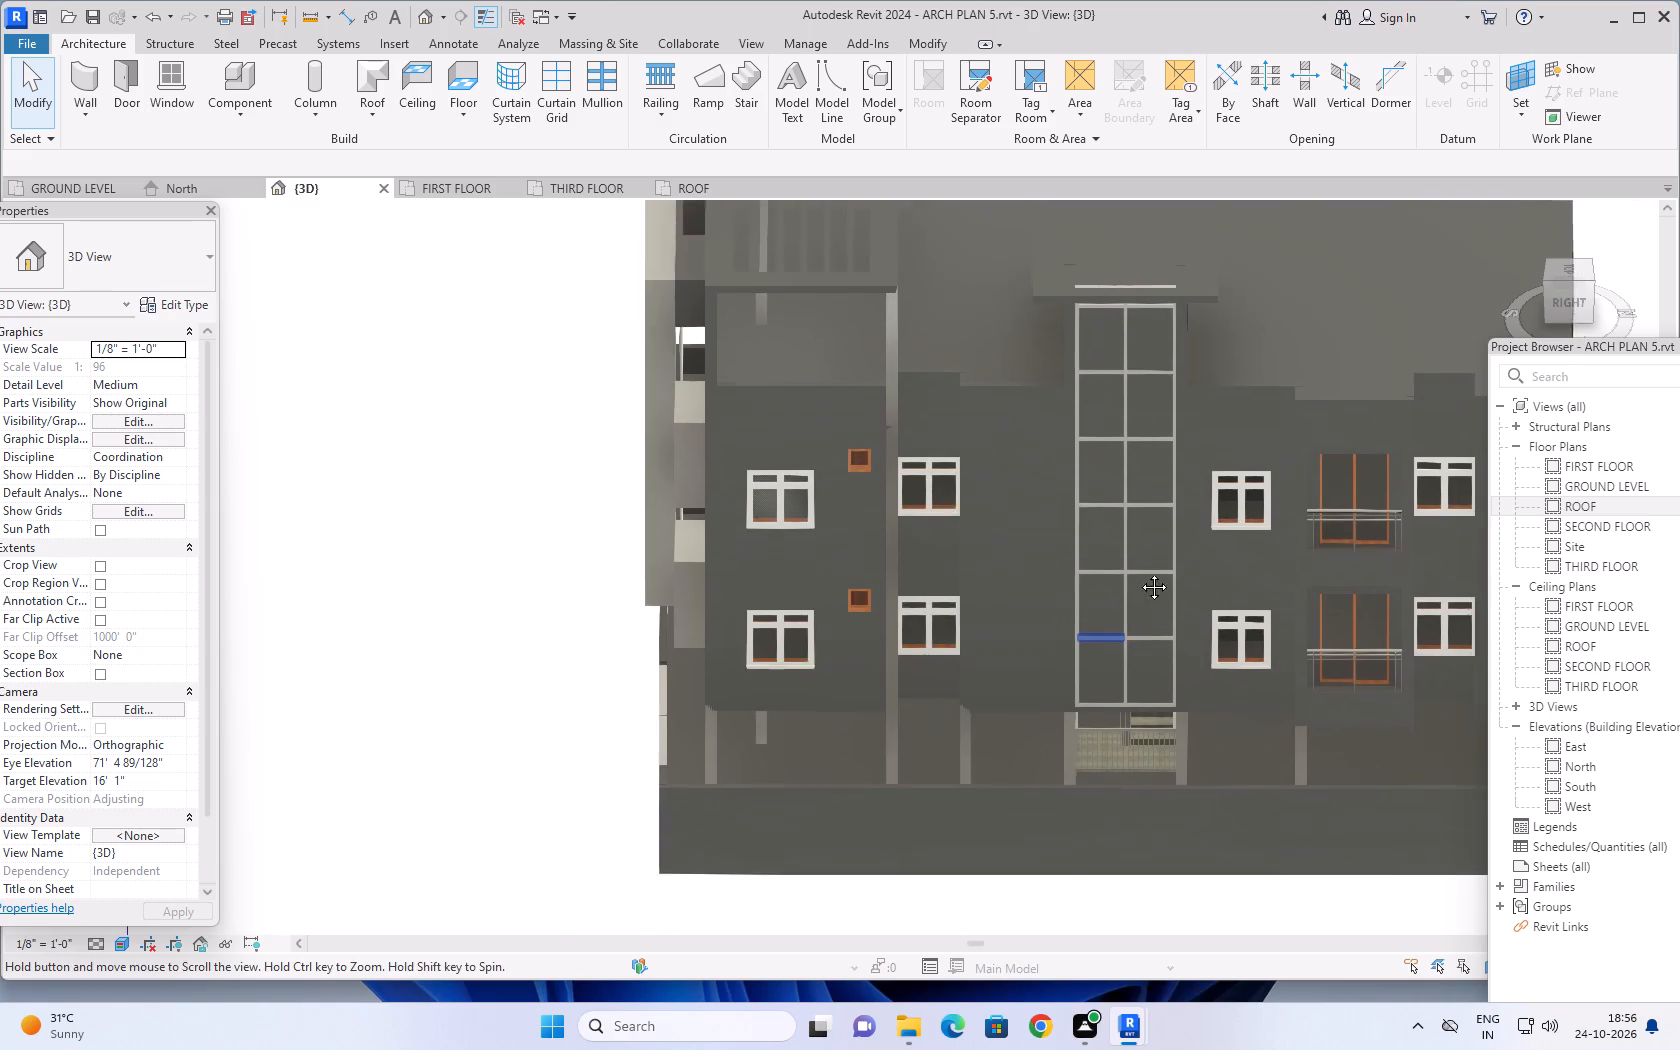
{"action": "middle_click_drag", "start_coordinate": [1139, 572], "coordinate": [1141, 566]}
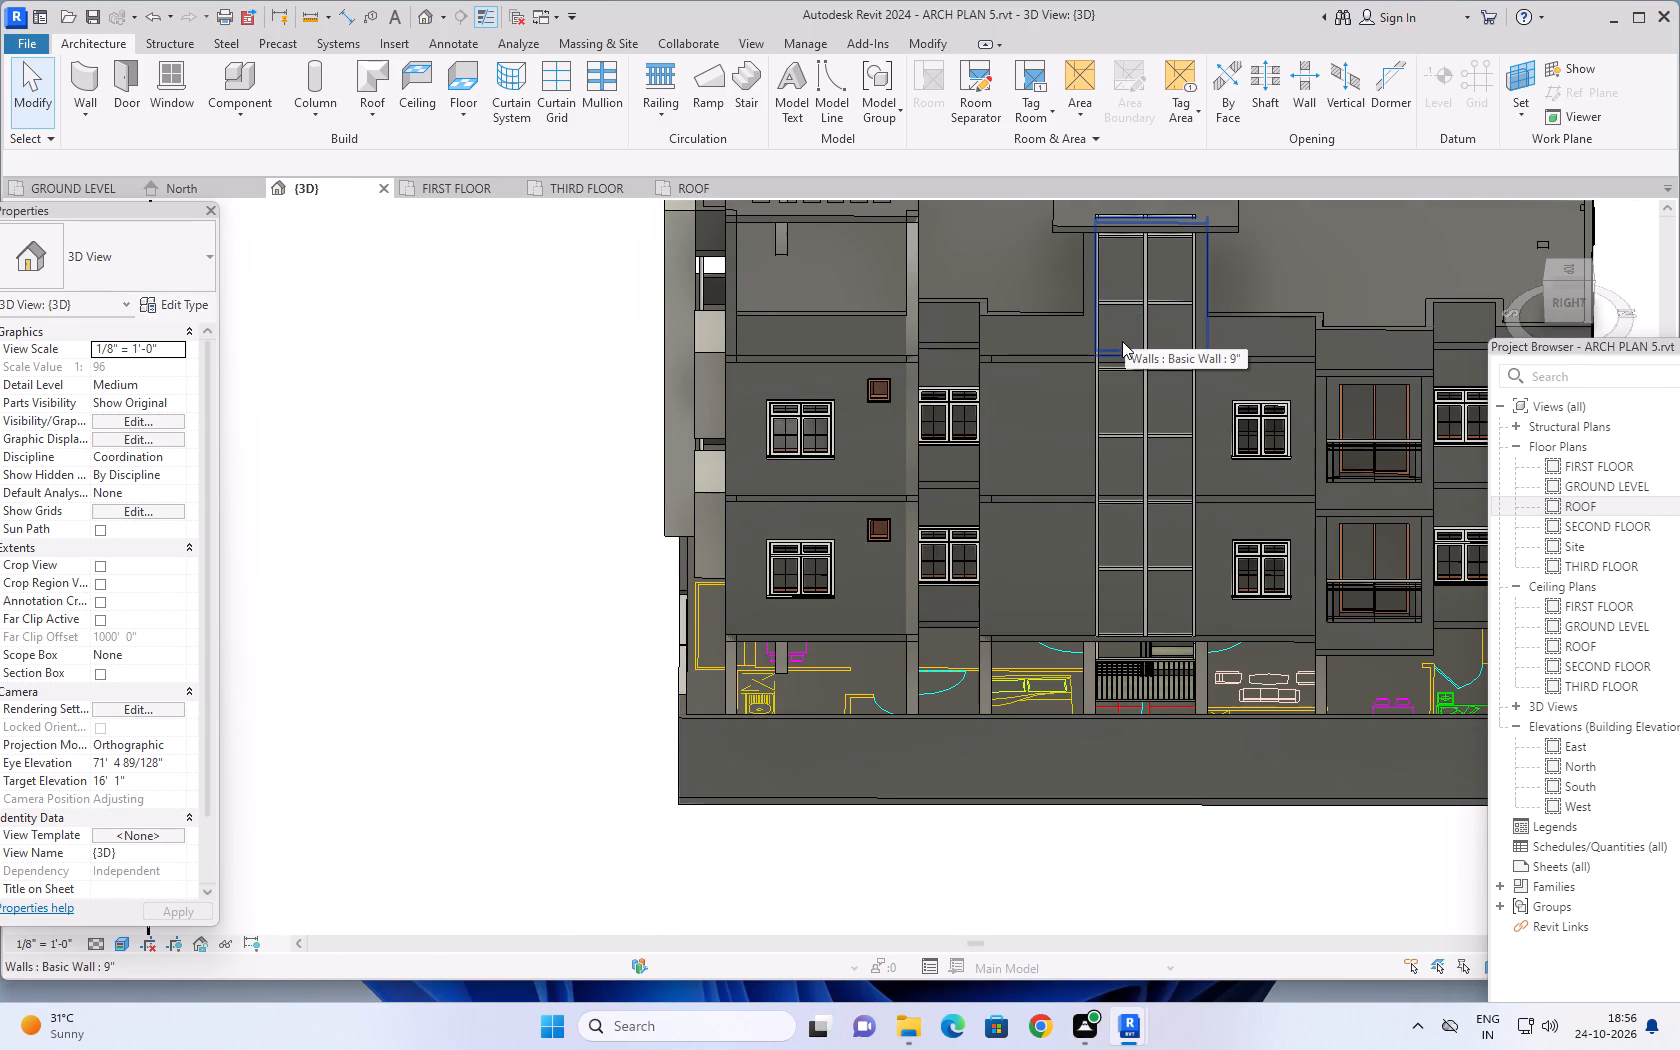
{"action": "left_click", "coordinate": [1094, 414]}
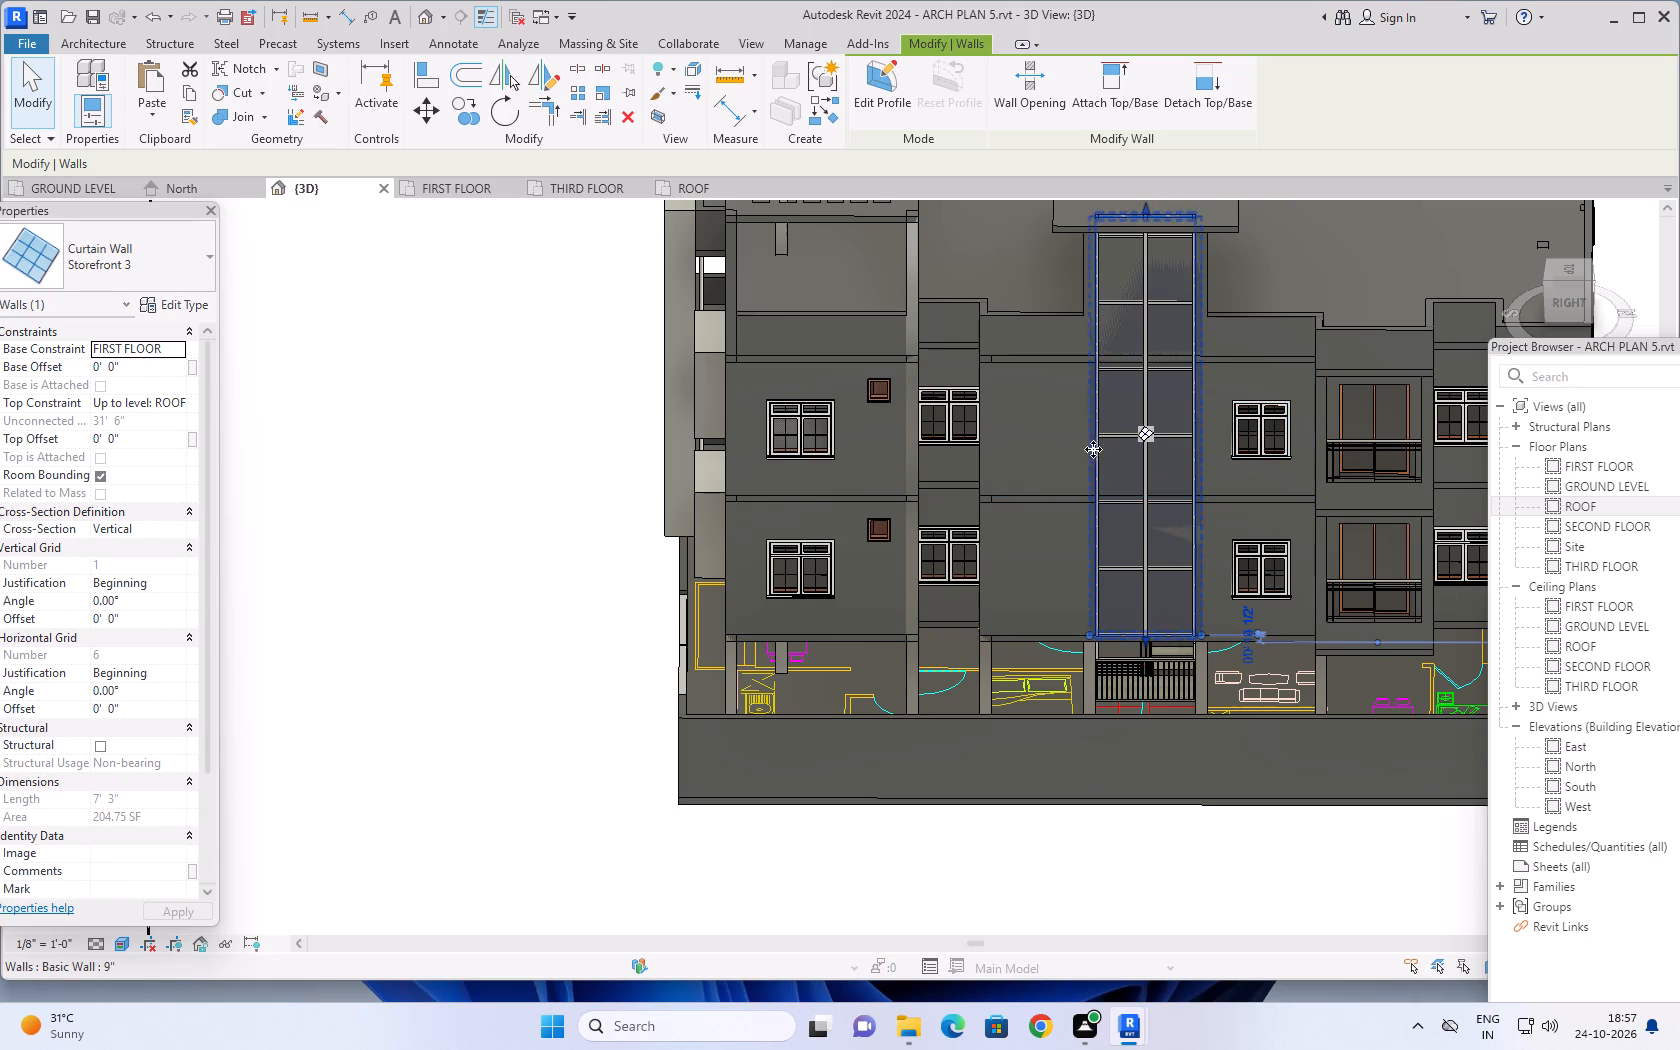
{"action": "left_click", "coordinate": [1149, 432]}
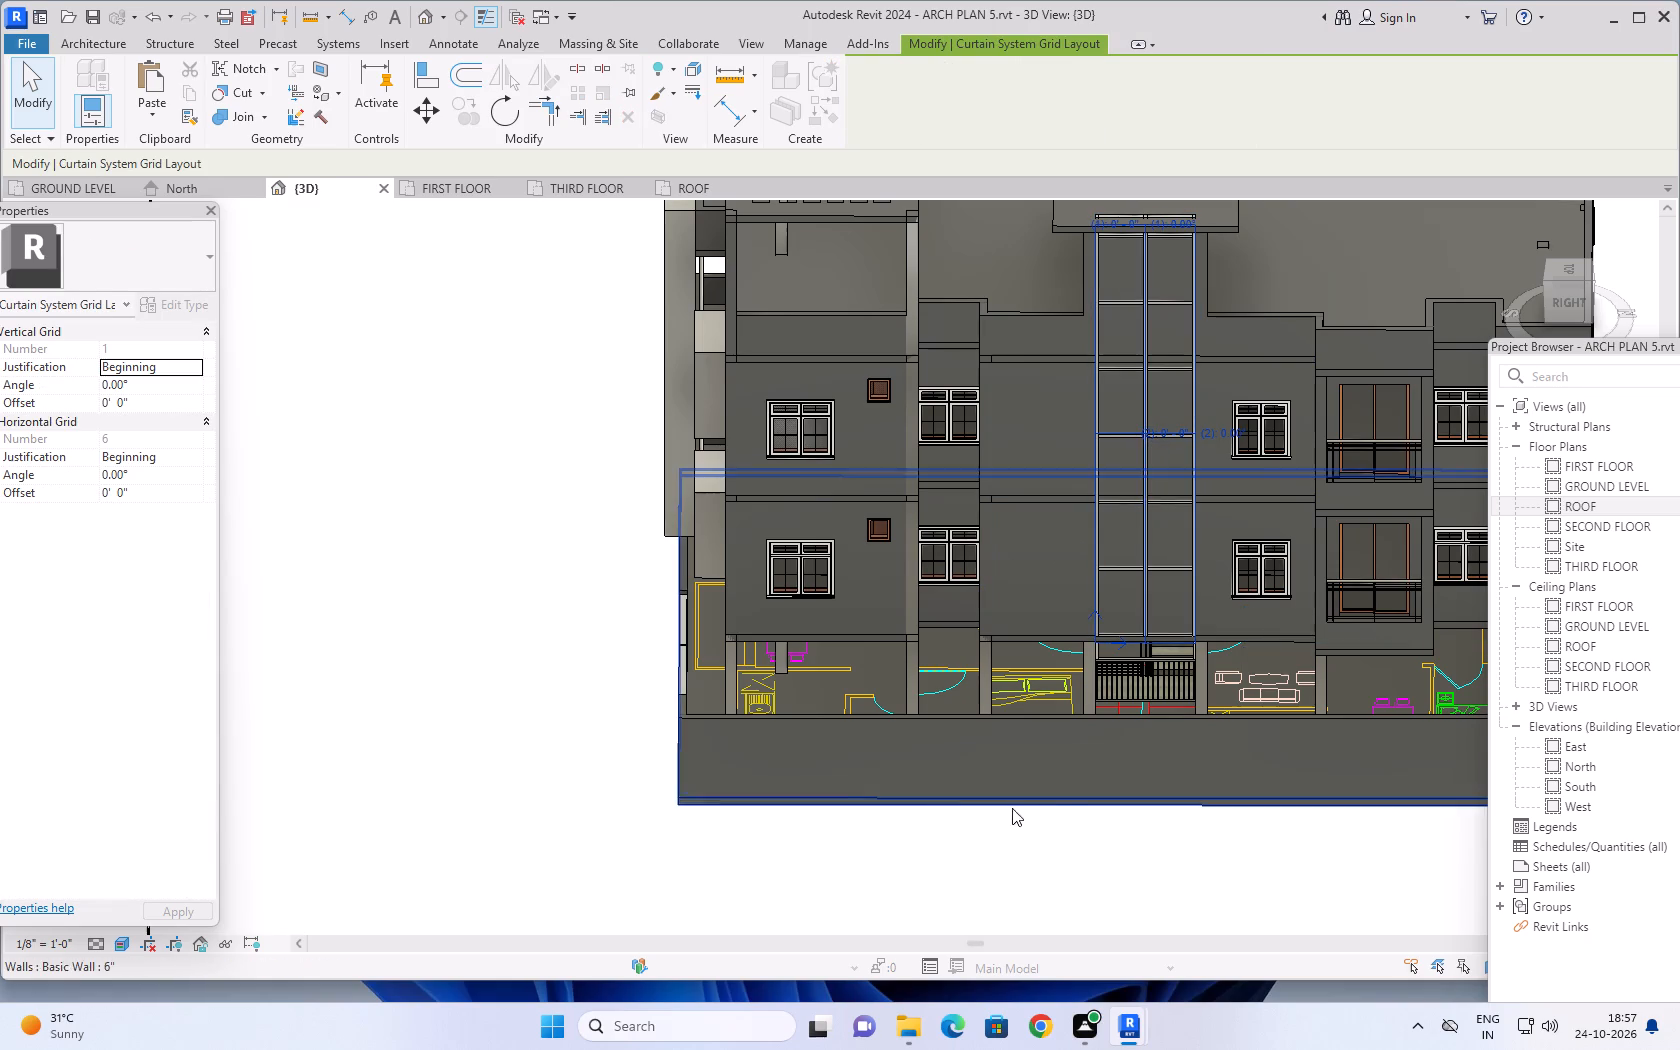
{"action": "middle_click_drag", "start_coordinate": [1122, 864], "coordinate": [1133, 461], "text": "shift"}
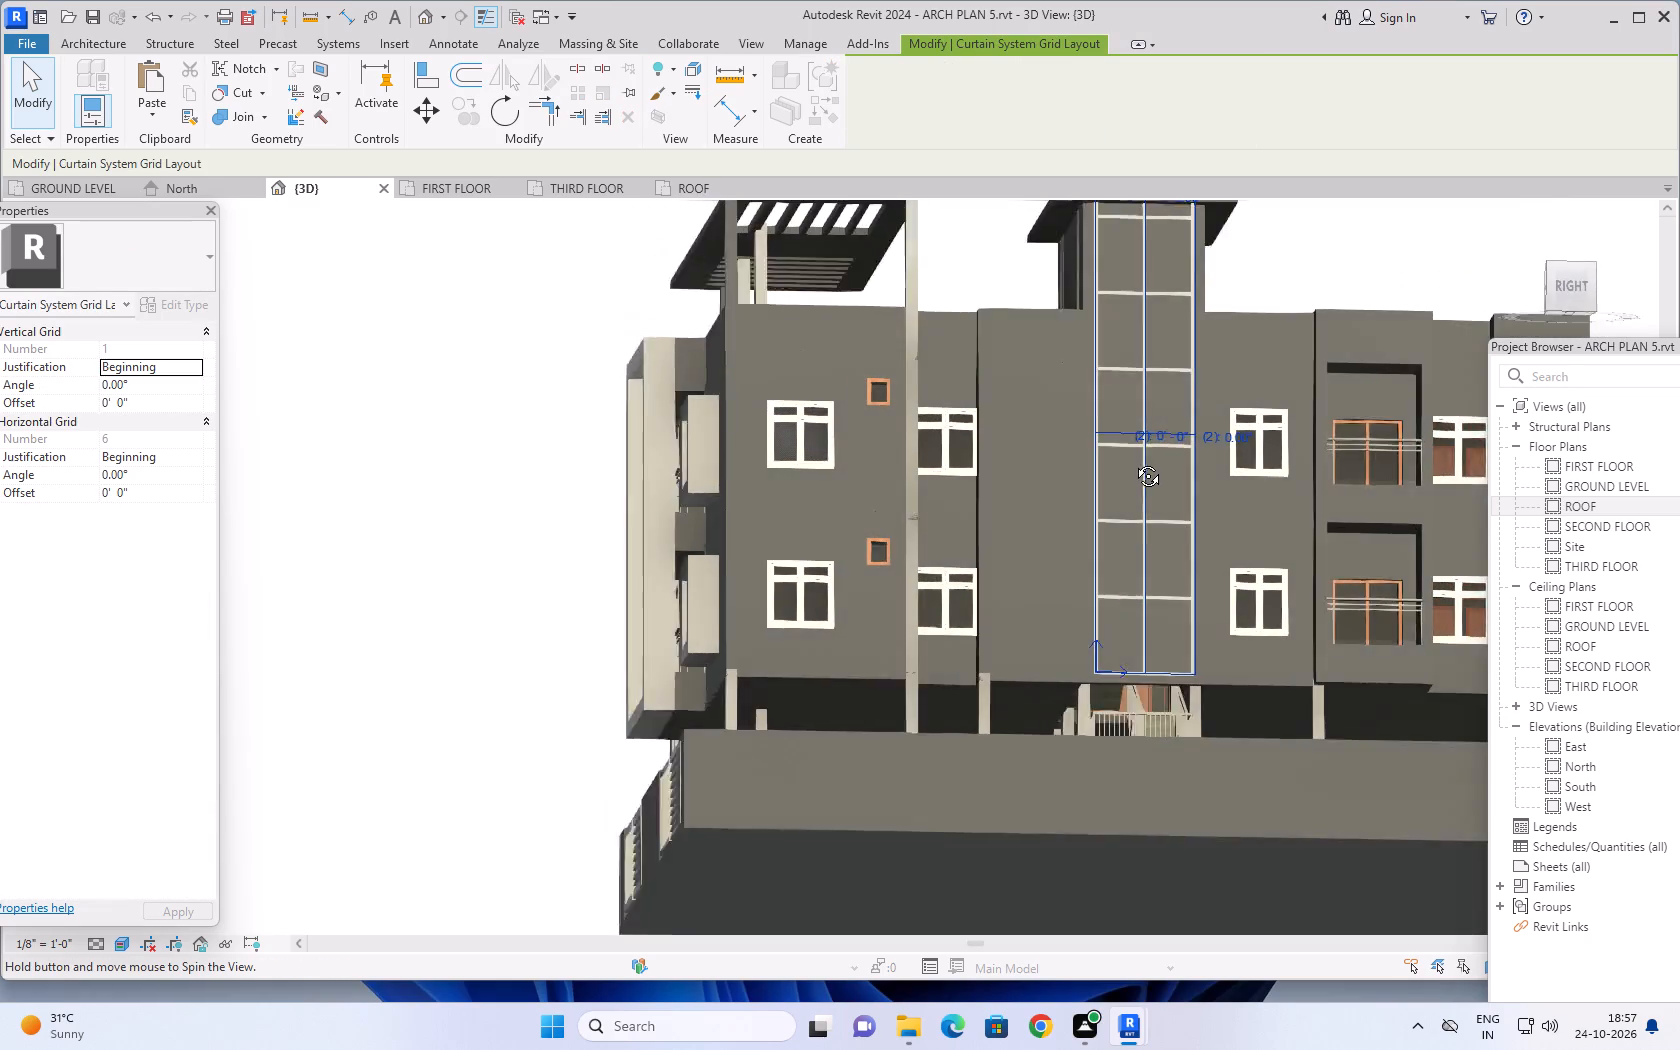
{"action": "middle_click_drag", "start_coordinate": [1133, 461], "coordinate": [1374, 645], "text": "shift"}
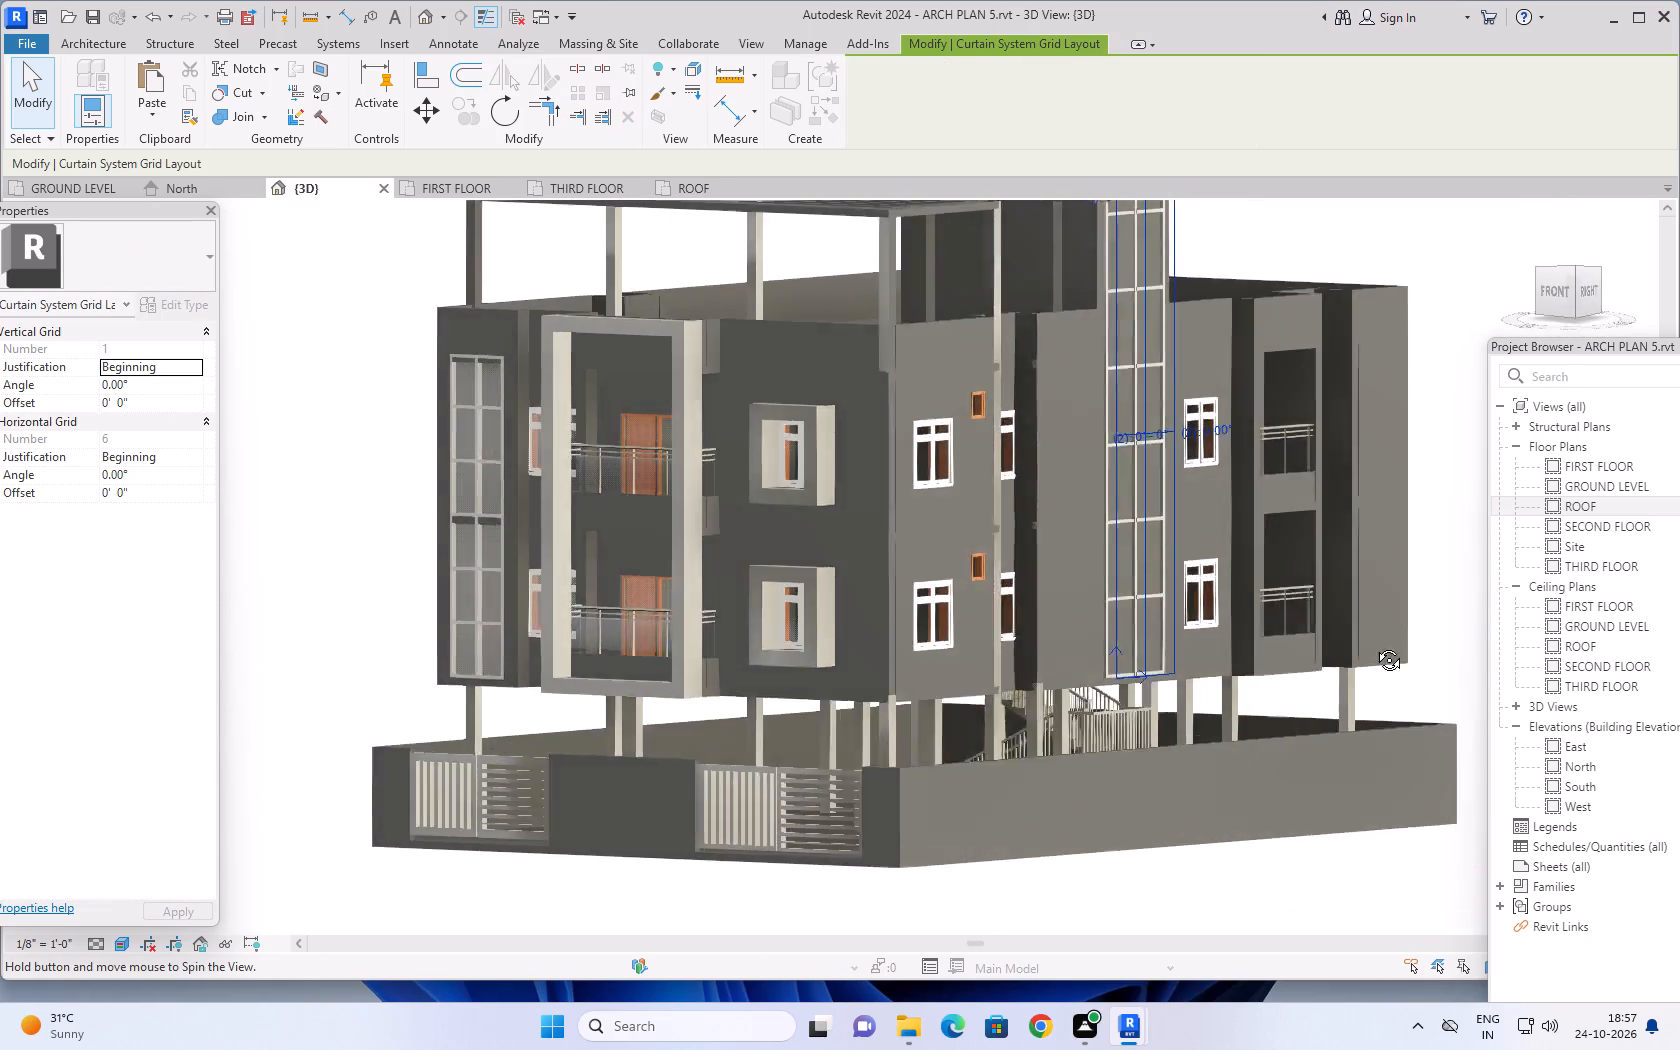
{"action": "middle_click_drag", "start_coordinate": [1374, 645], "coordinate": [1448, 741], "text": "shift"}
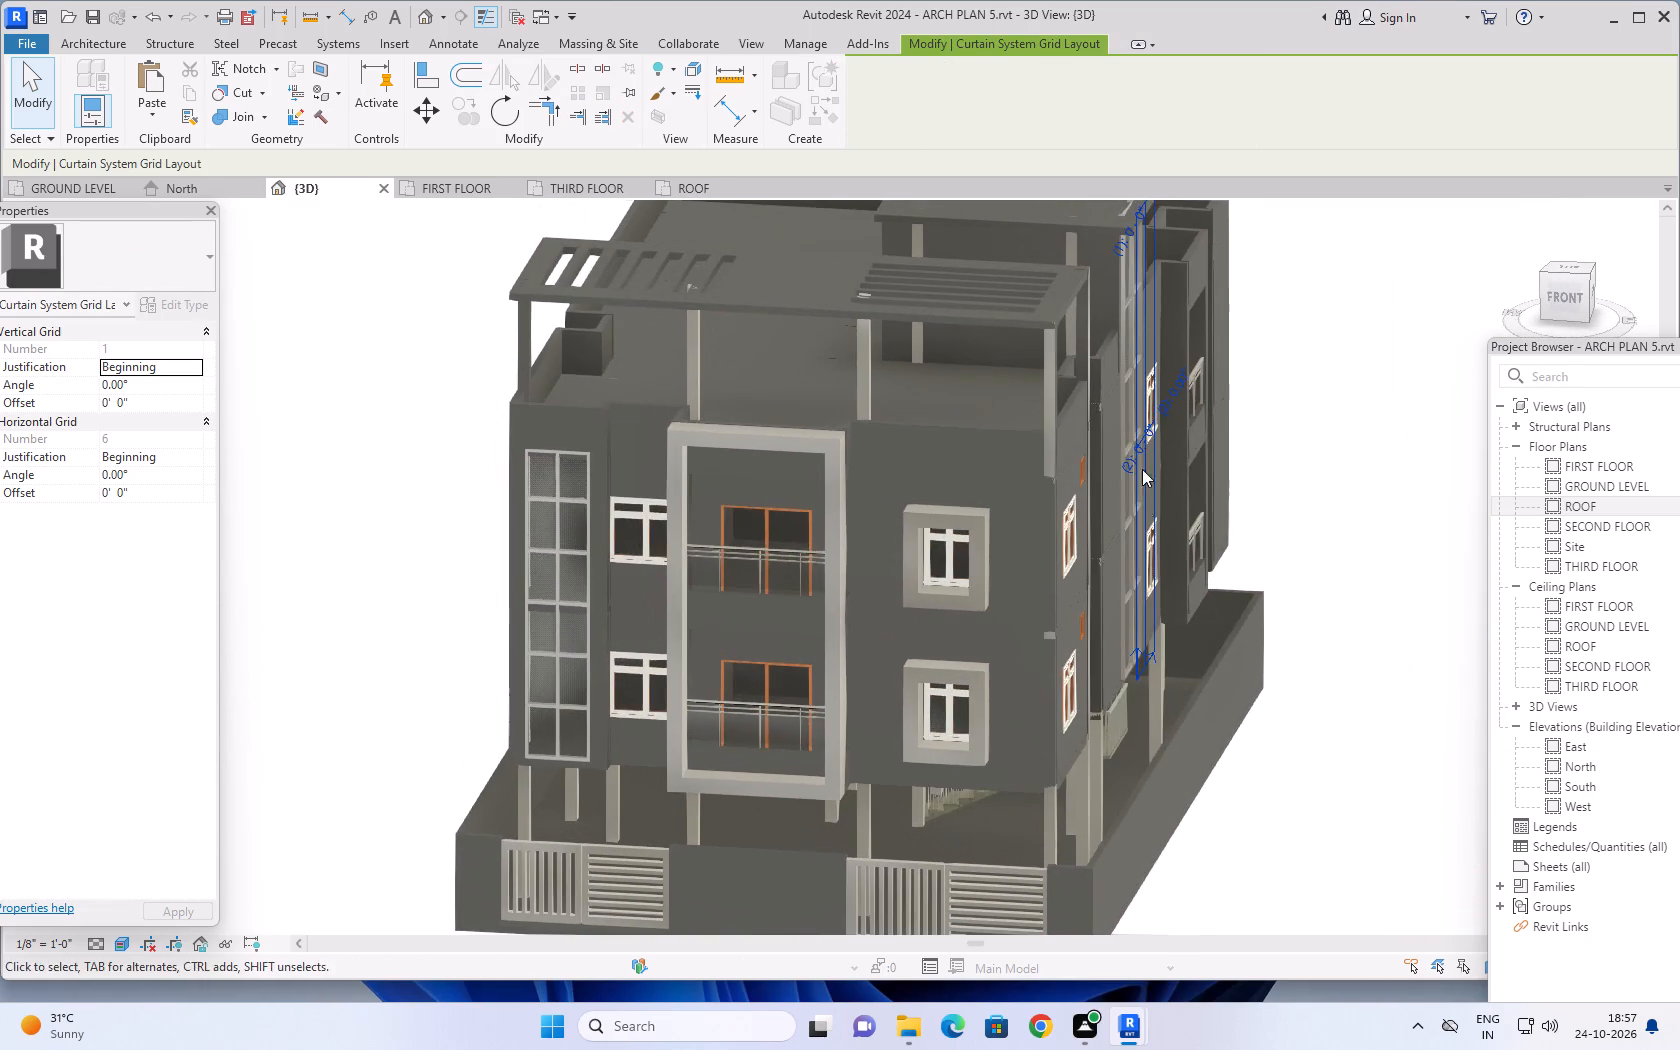
{"action": "scroll", "coordinate": [1084, 268], "scroll_direction": "up", "scroll_amount": 8}
{"action": "scroll", "coordinate": [1161, 328], "scroll_direction": "up", "scroll_amount": 5}
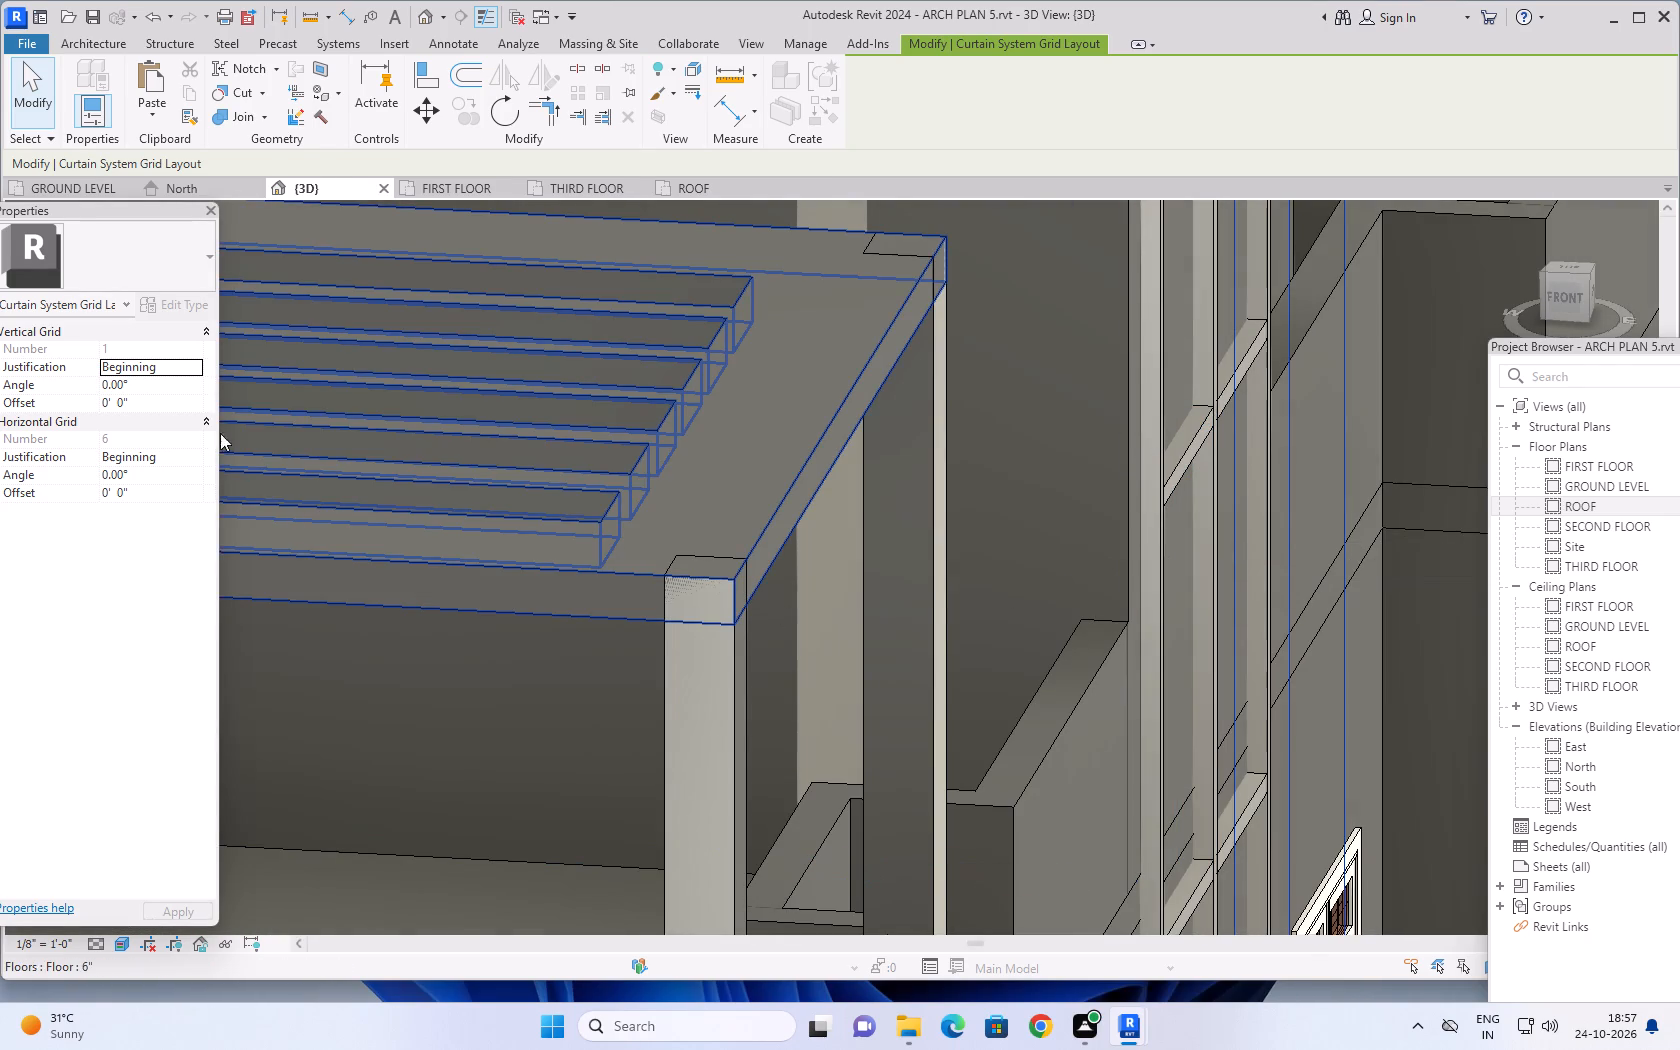
On the FIRST FLOOR plan, nudge the Storefront 3 curtain wall 2" inward toward the staircase.
{"action": "left_click", "coordinate": [444, 182]}
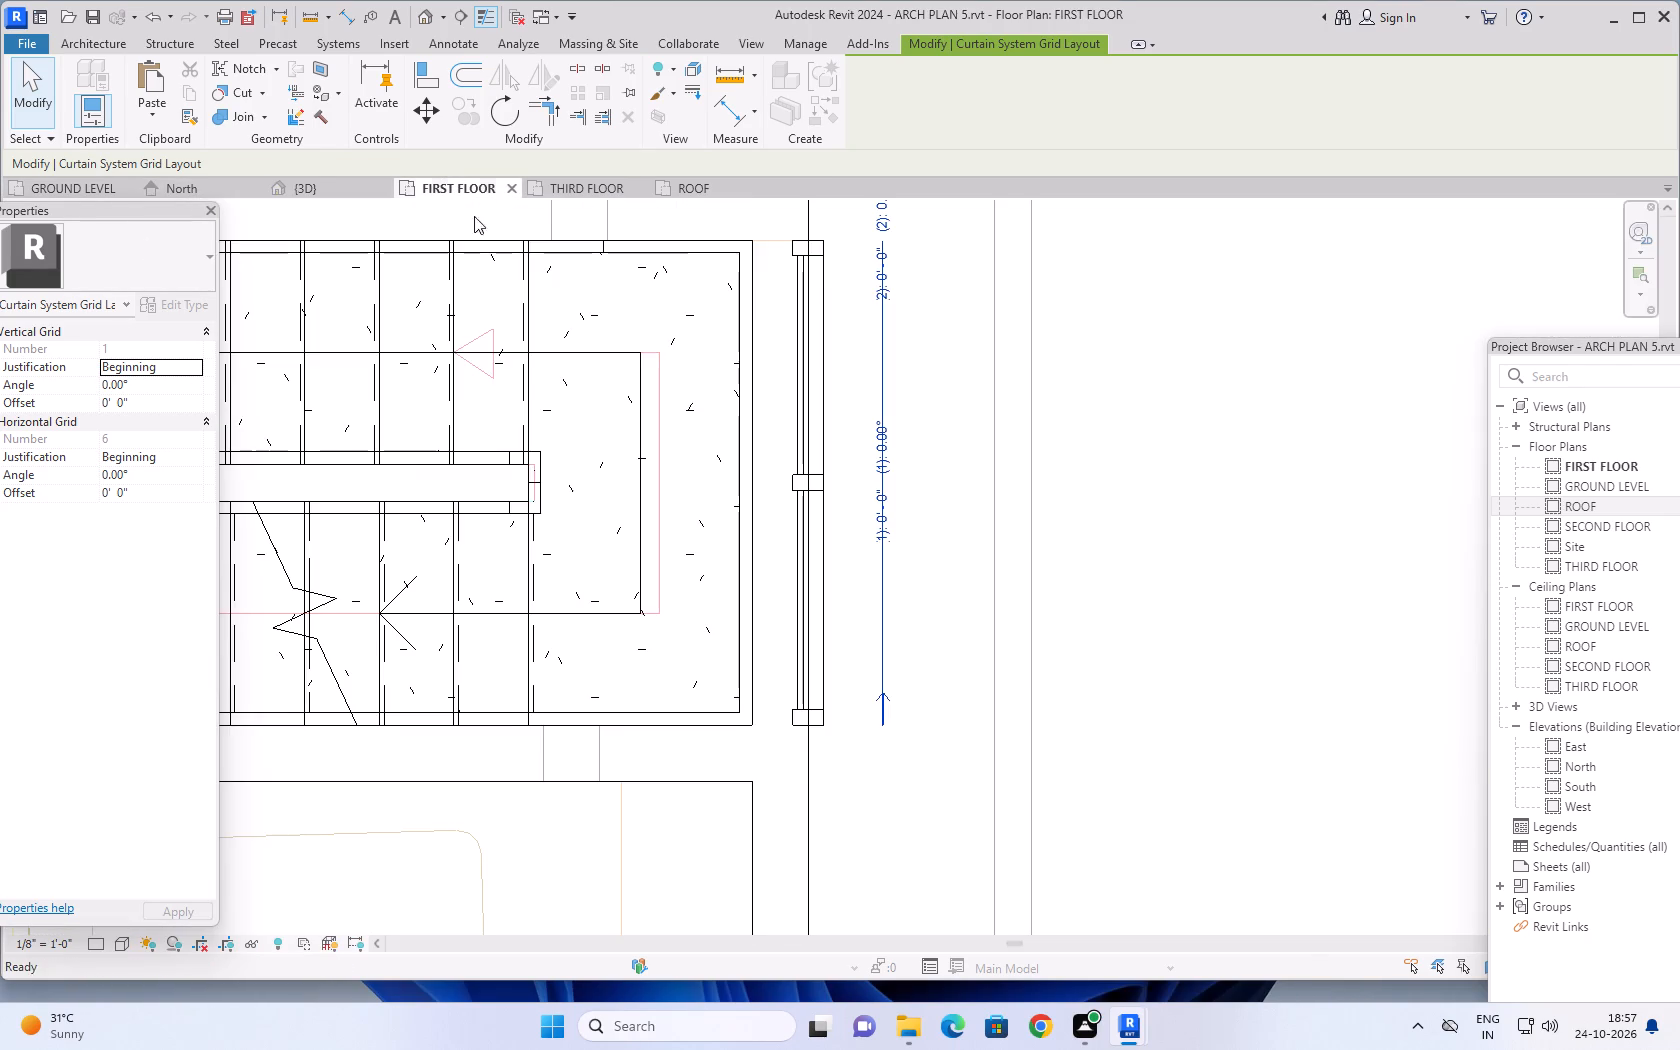
{"action": "scroll", "coordinate": [797, 536], "scroll_direction": "up", "scroll_amount": 1}
{"action": "scroll", "coordinate": [856, 518], "scroll_direction": "down", "scroll_amount": 4}
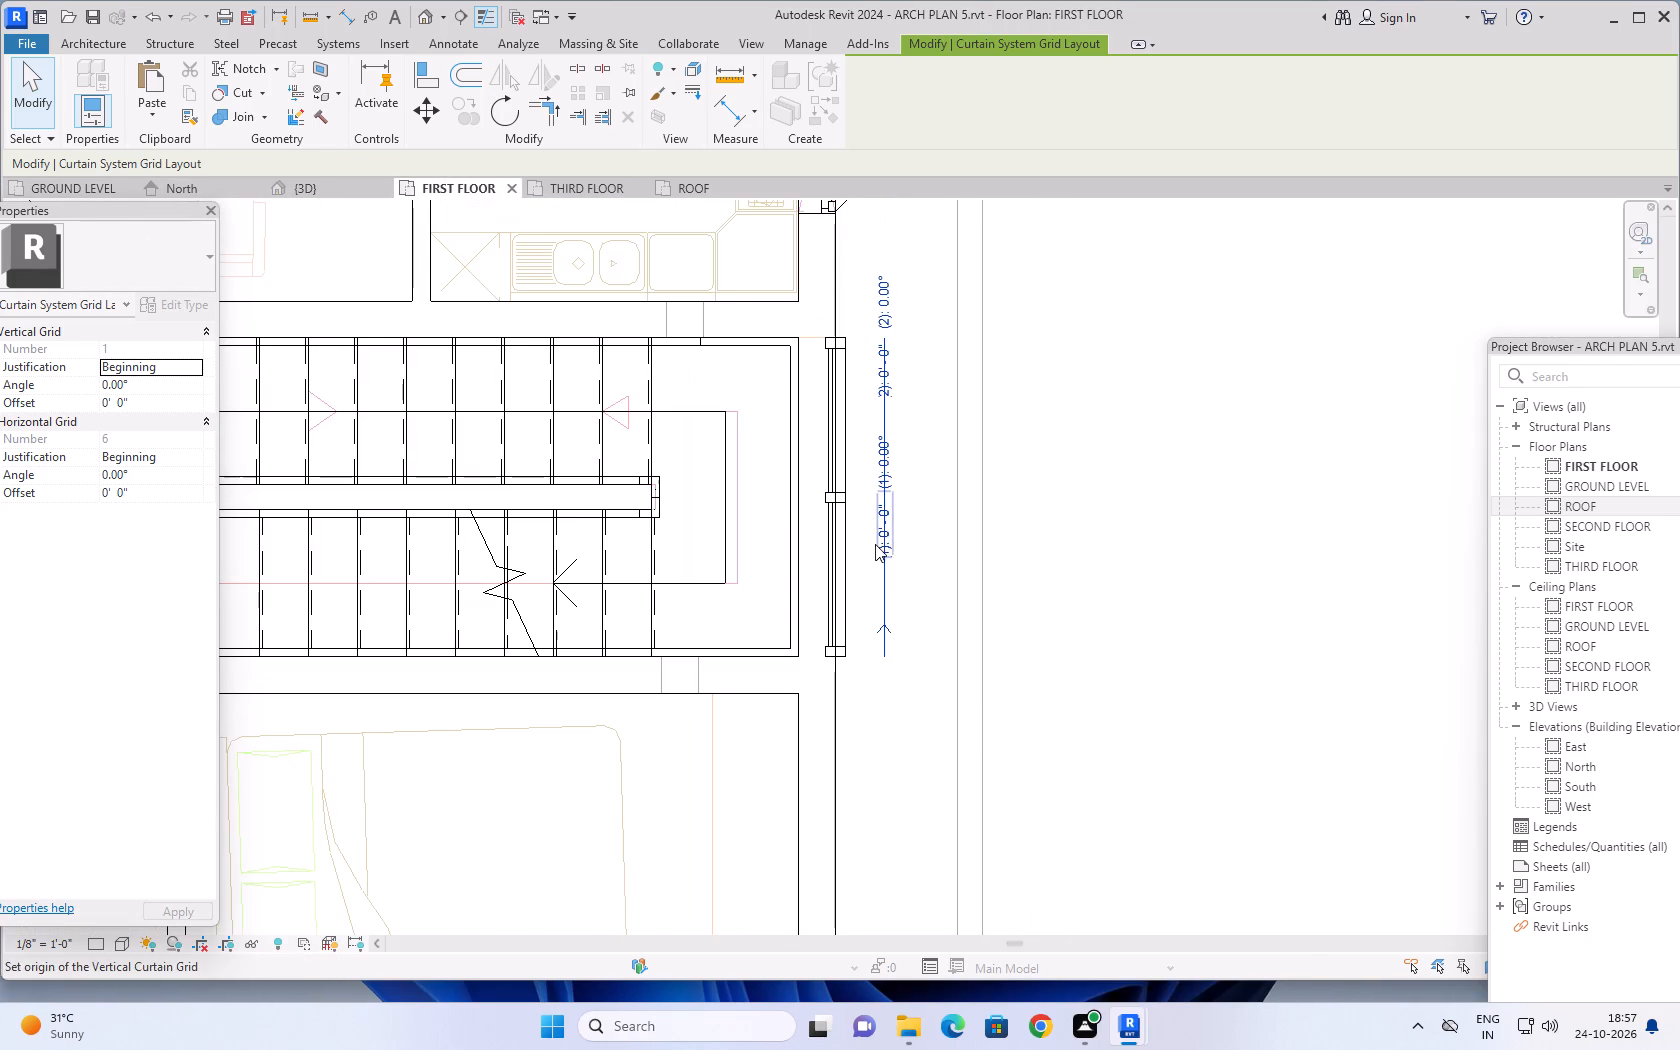
{"action": "left_click", "coordinate": [833, 459]}
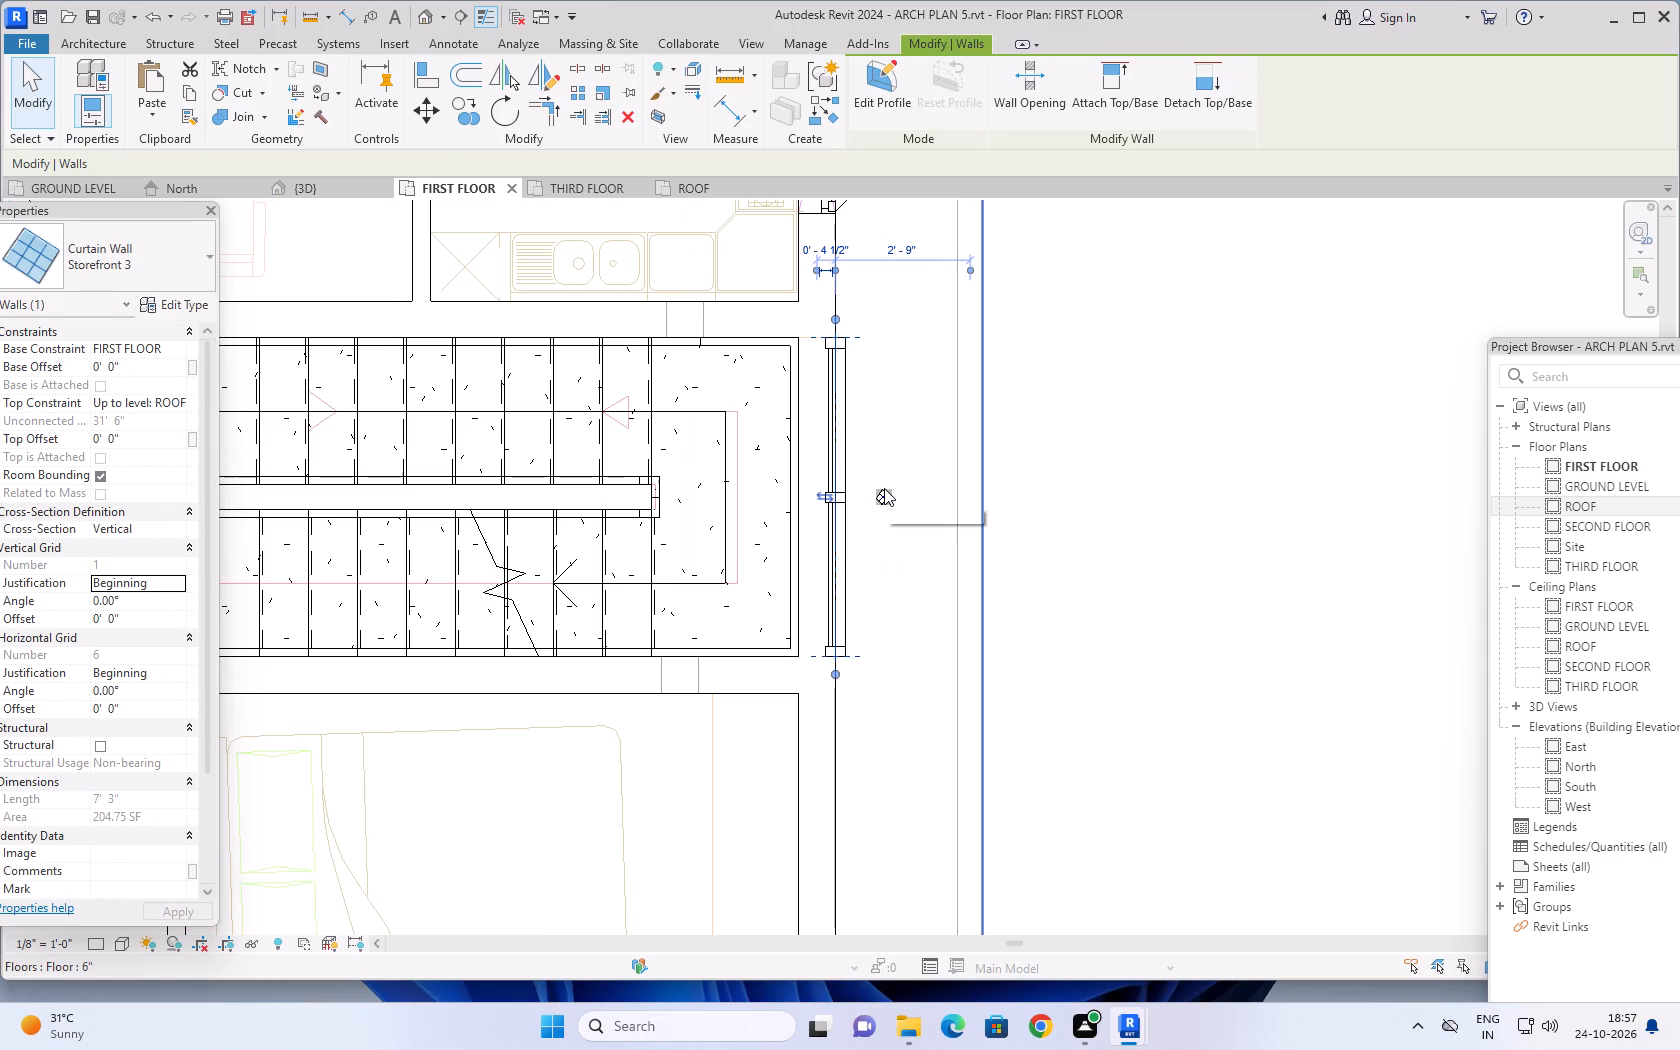
{"action": "key", "text": "Left"}
{"action": "key", "text": "Left"}
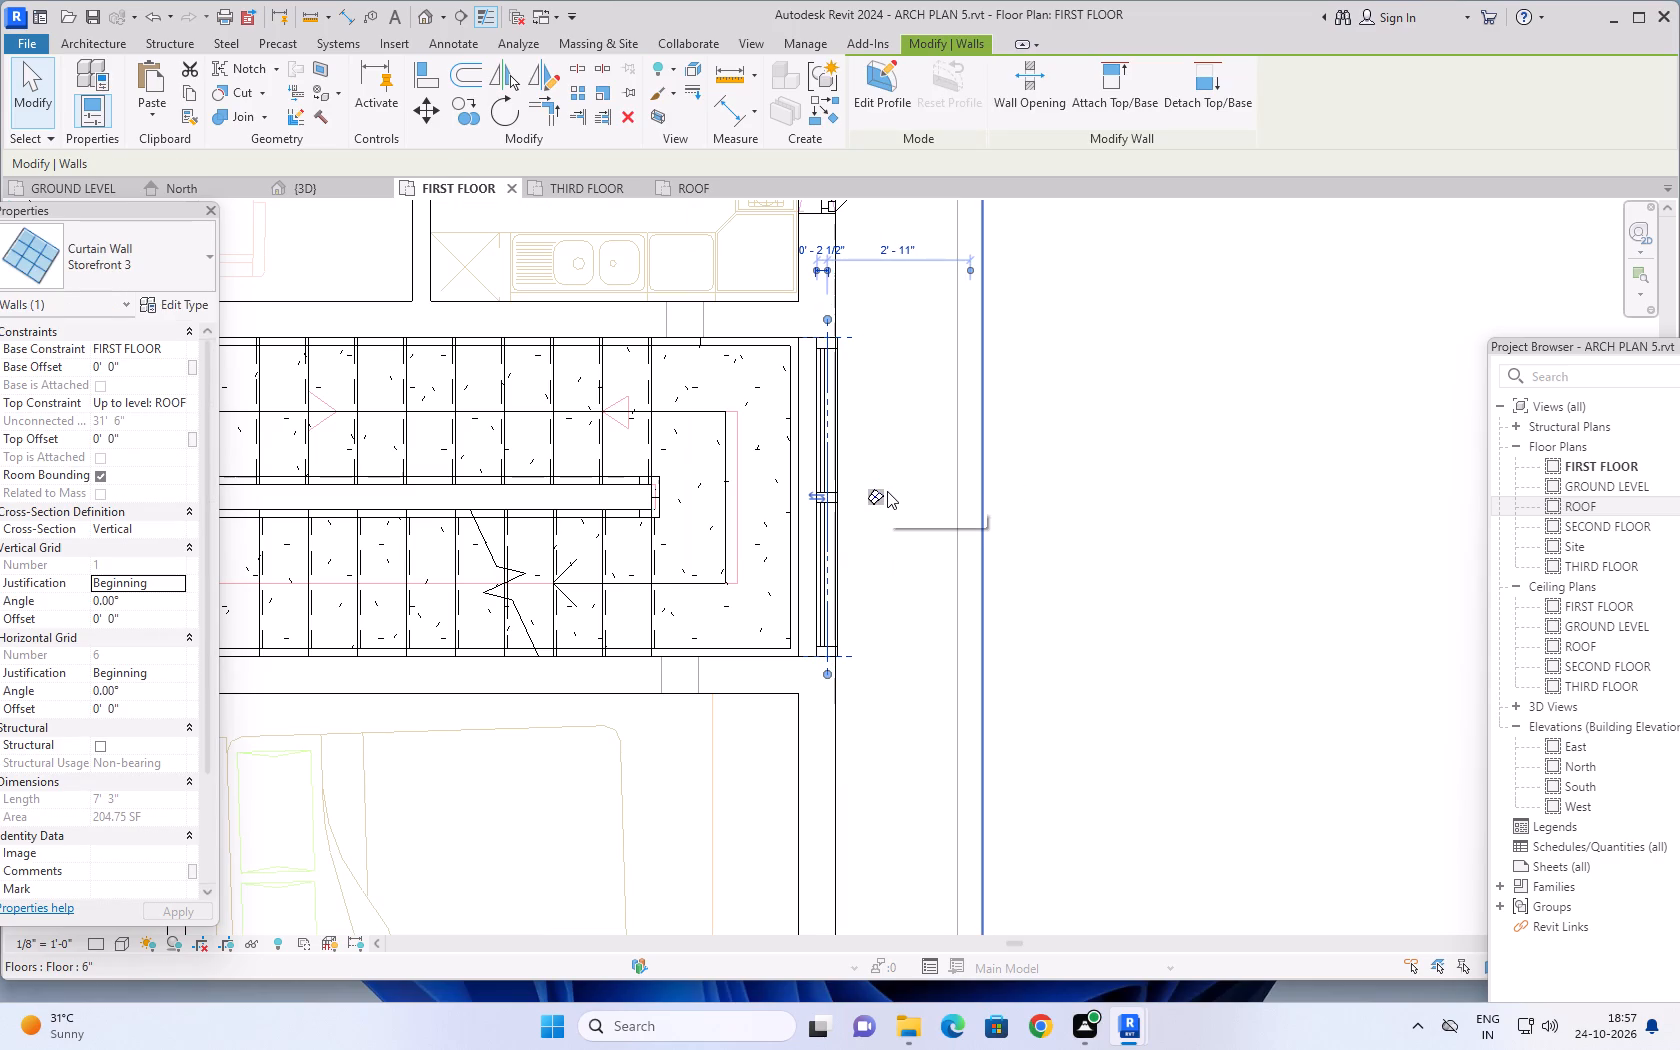
Nudge the Storefront 3 curtain wall a further 5" inward toward the staircase on the FIRST FLOOR plan.
{"action": "key", "text": "Left"}
{"action": "key", "text": "Left"}
{"action": "key", "text": "Left"}
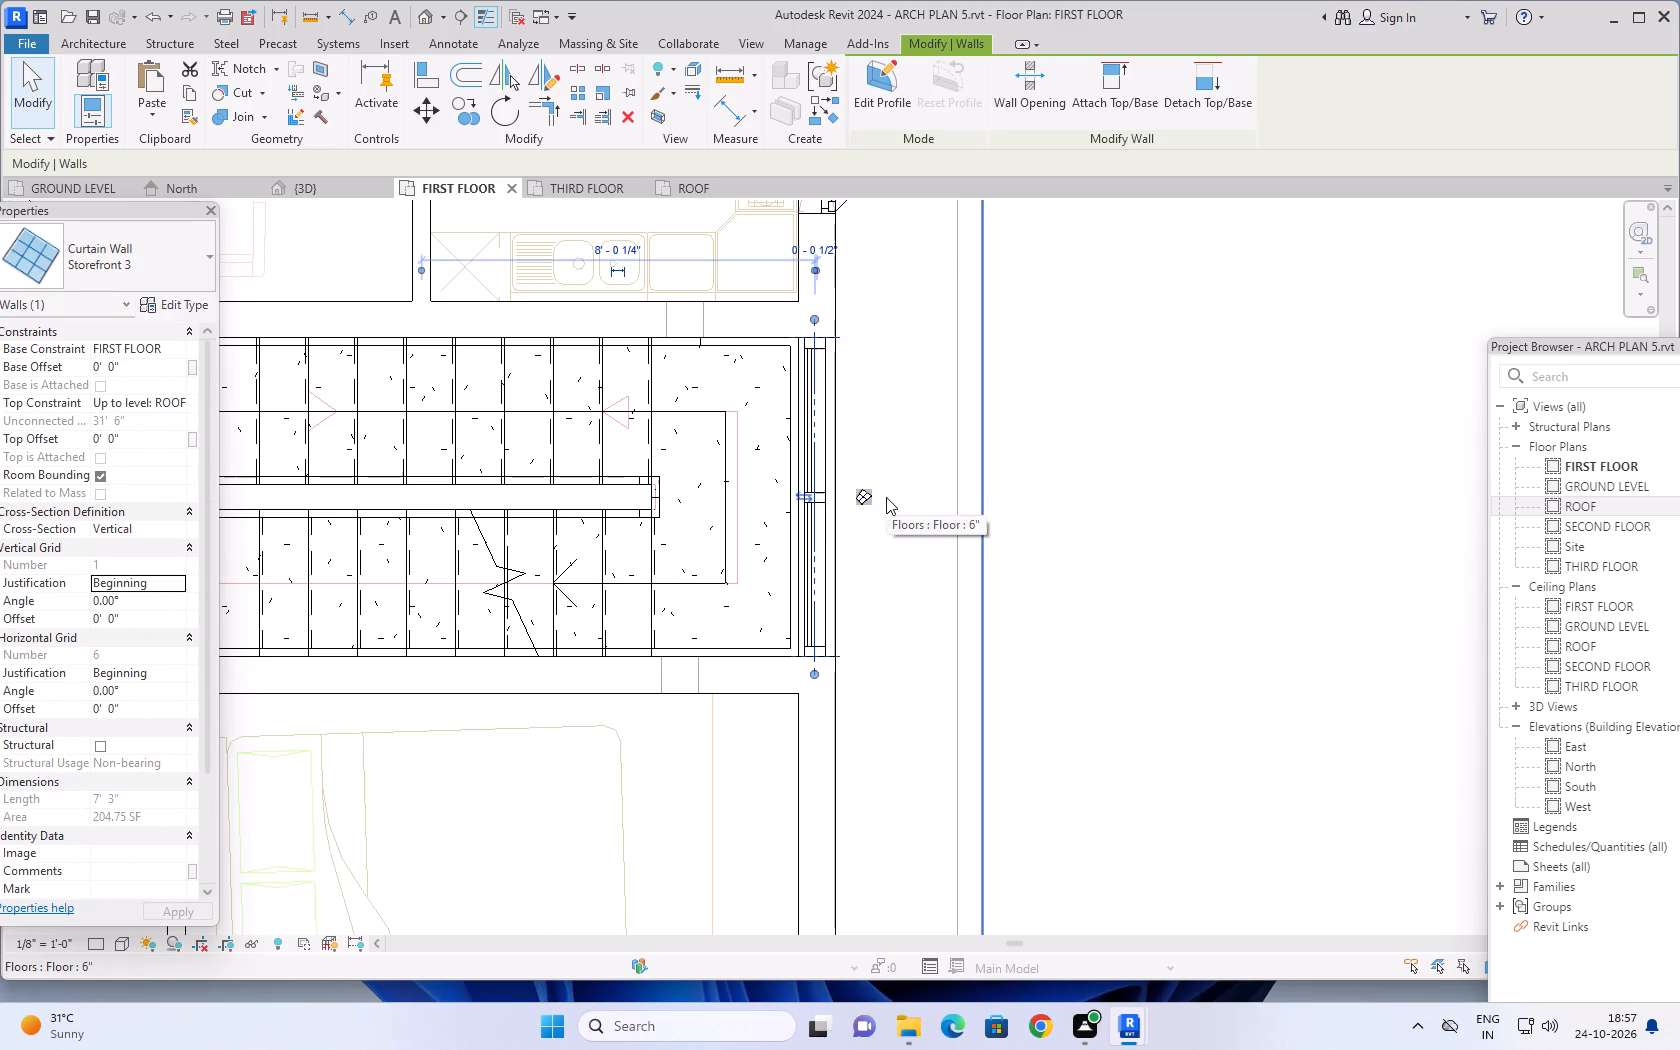
{"action": "key", "text": "Left"}
{"action": "key", "text": "Left"}
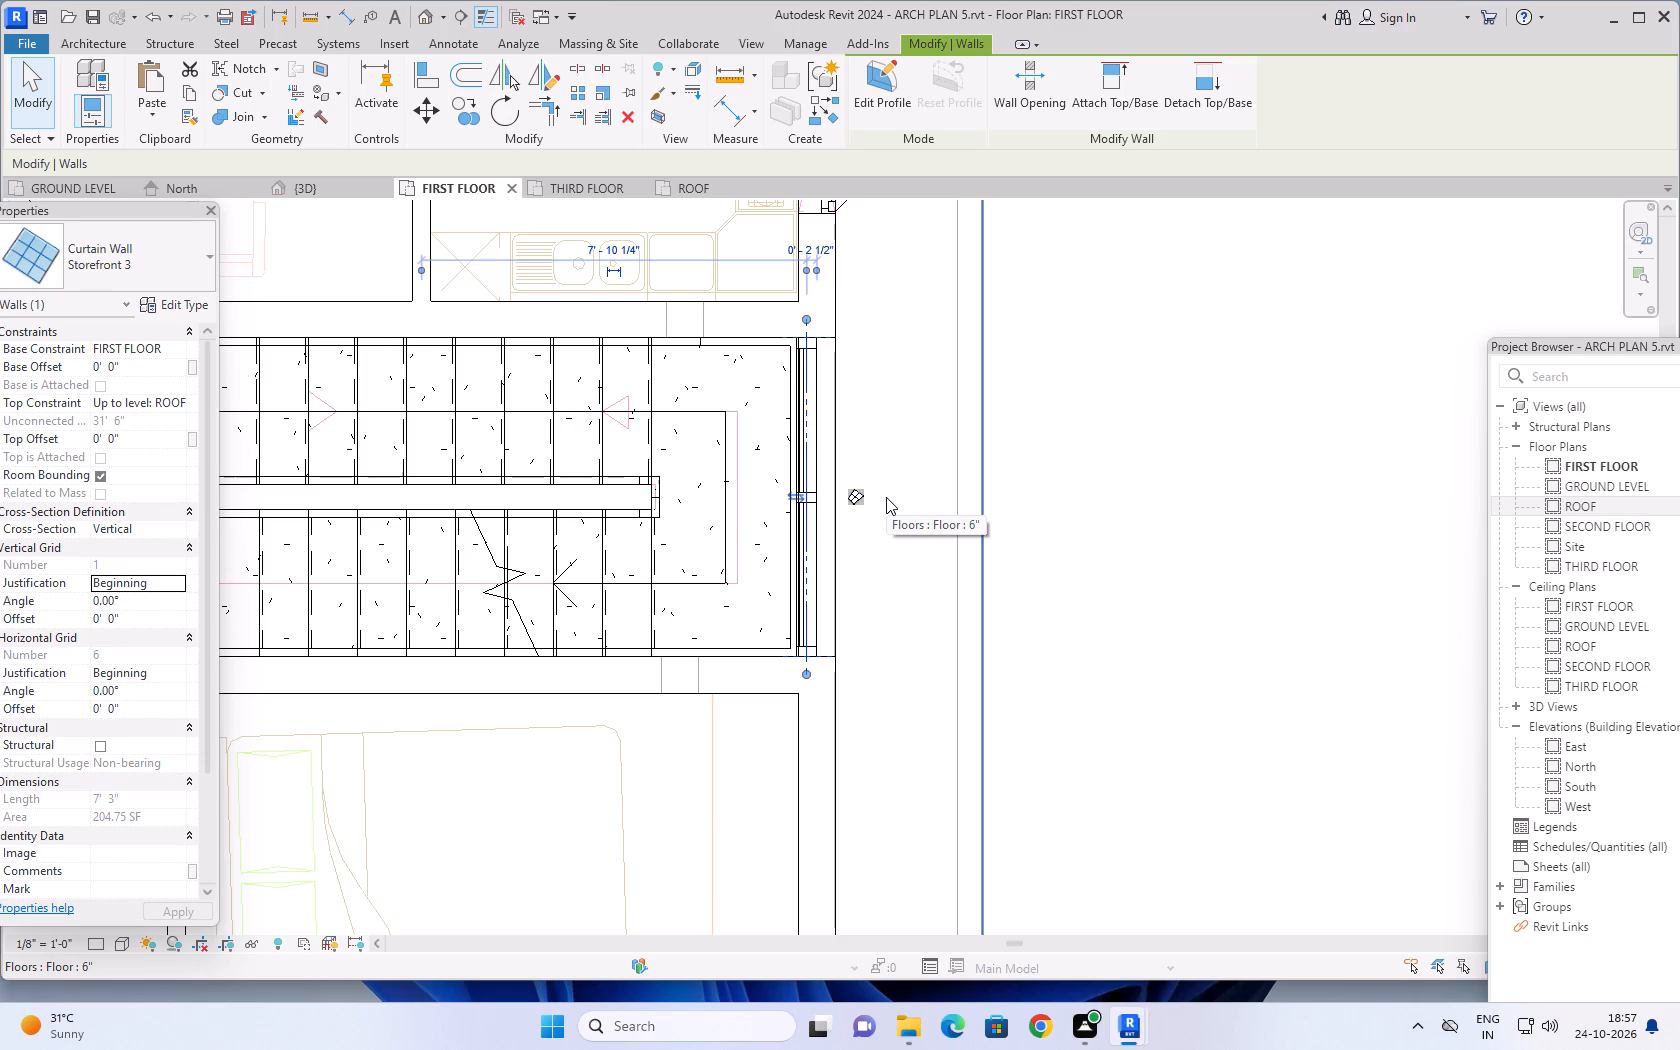
Inspect the shifted staircase curtain wall in 3D against the side facade, from the roof down to ground level.
{"action": "left_click", "coordinate": [304, 187]}
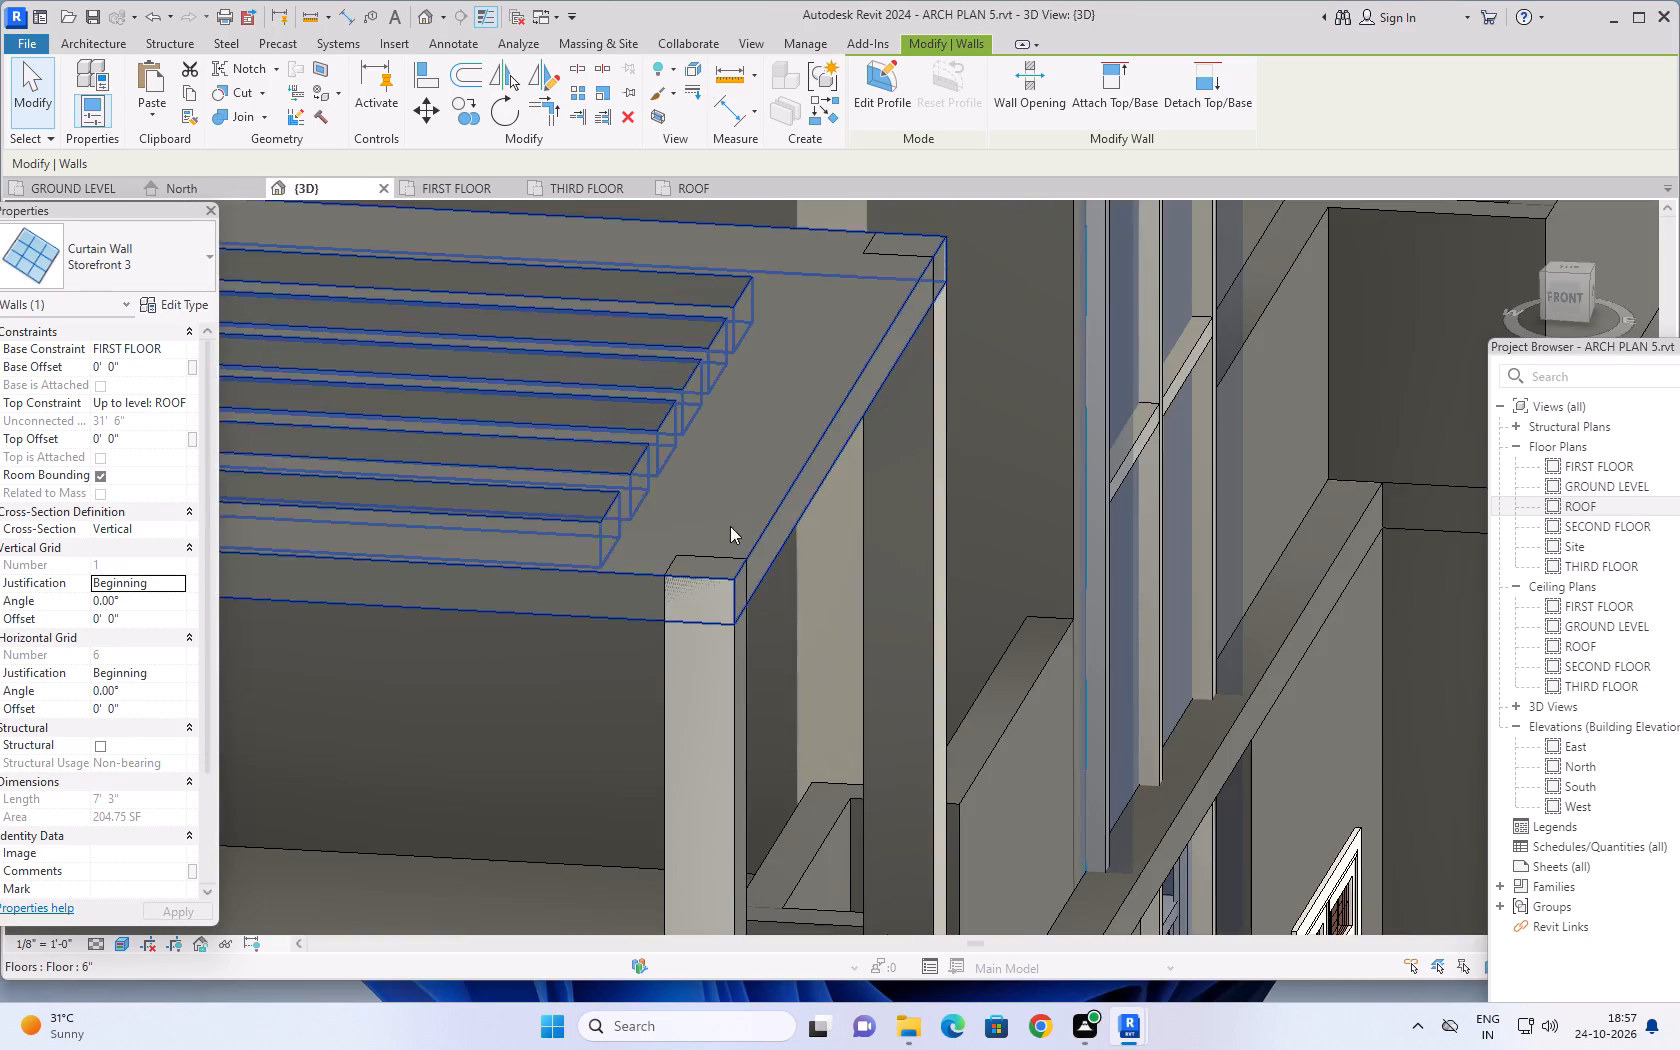
{"action": "scroll", "coordinate": [835, 602], "scroll_direction": "down", "scroll_amount": 6}
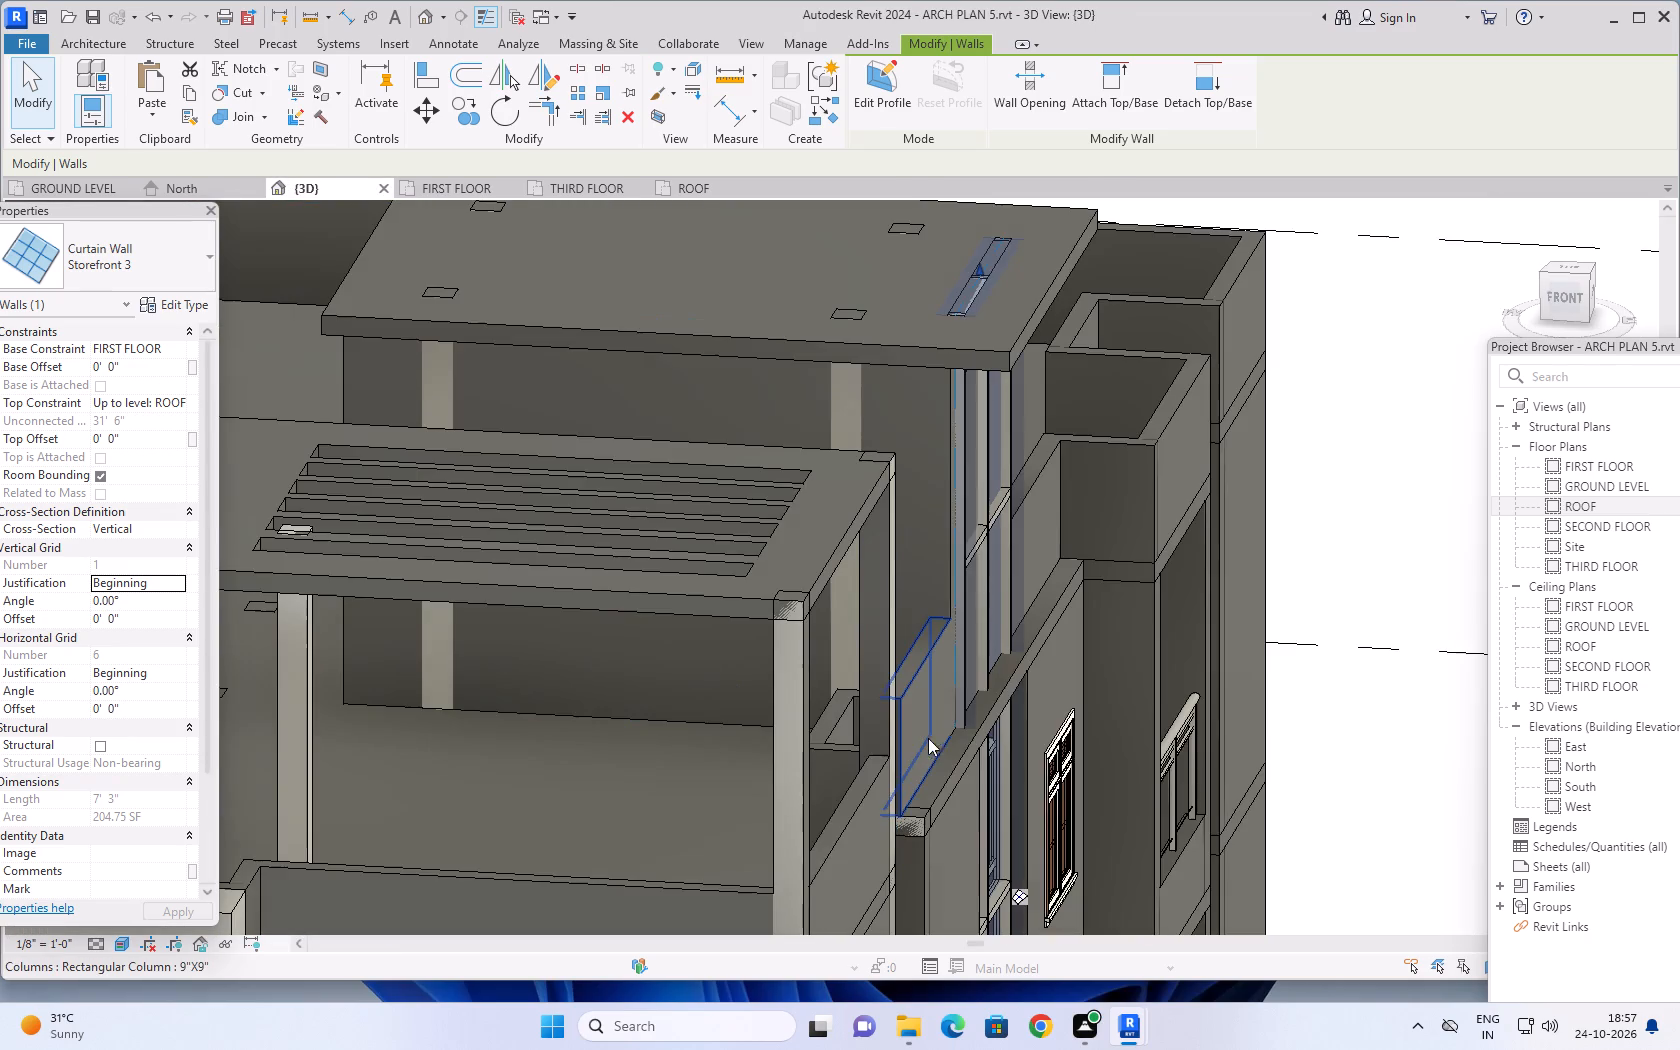
{"action": "middle_click_drag", "start_coordinate": [954, 739], "coordinate": [621, 742], "text": "shift"}
{"action": "scroll", "coordinate": [691, 763], "scroll_direction": "down", "scroll_amount": 3}
{"action": "middle_click_drag", "start_coordinate": [782, 817], "coordinate": [774, 759]}
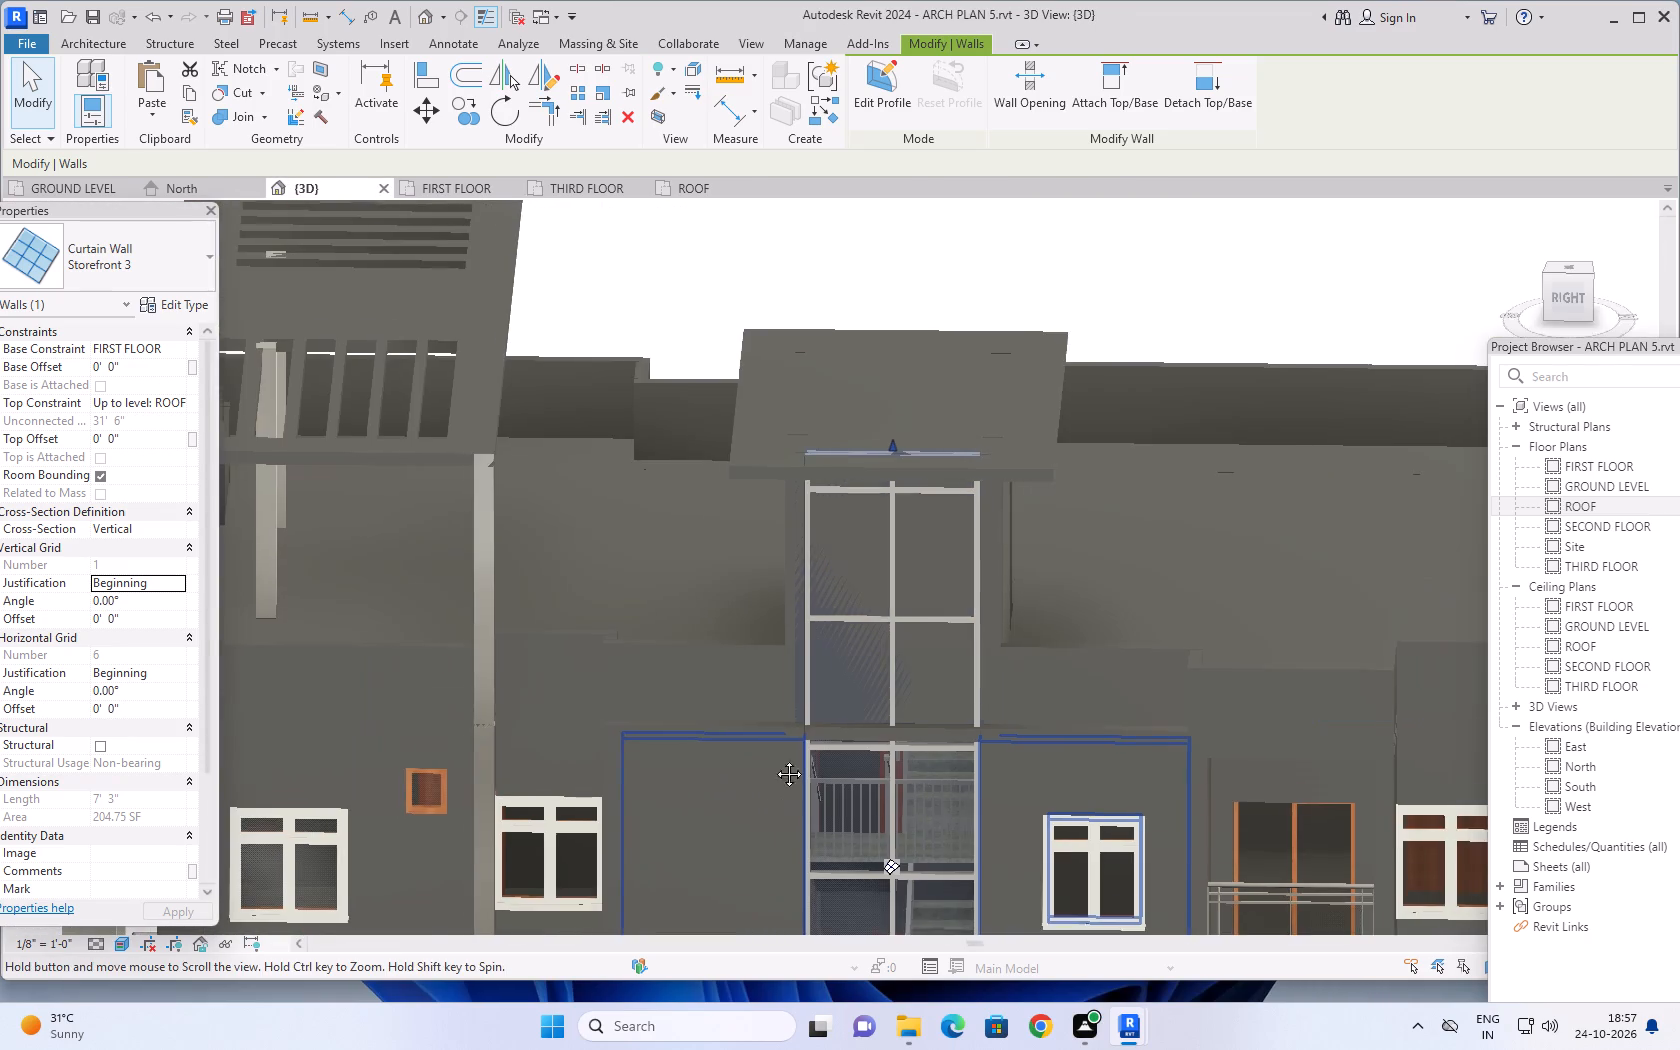
{"action": "middle_click_drag", "start_coordinate": [774, 759], "coordinate": [776, 661]}
{"action": "middle_click_drag", "start_coordinate": [802, 722], "coordinate": [822, 516], "text": "shift"}
{"action": "key", "text": "Escape"}
{"action": "scroll", "coordinate": [848, 724], "scroll_direction": "down", "scroll_amount": 1}
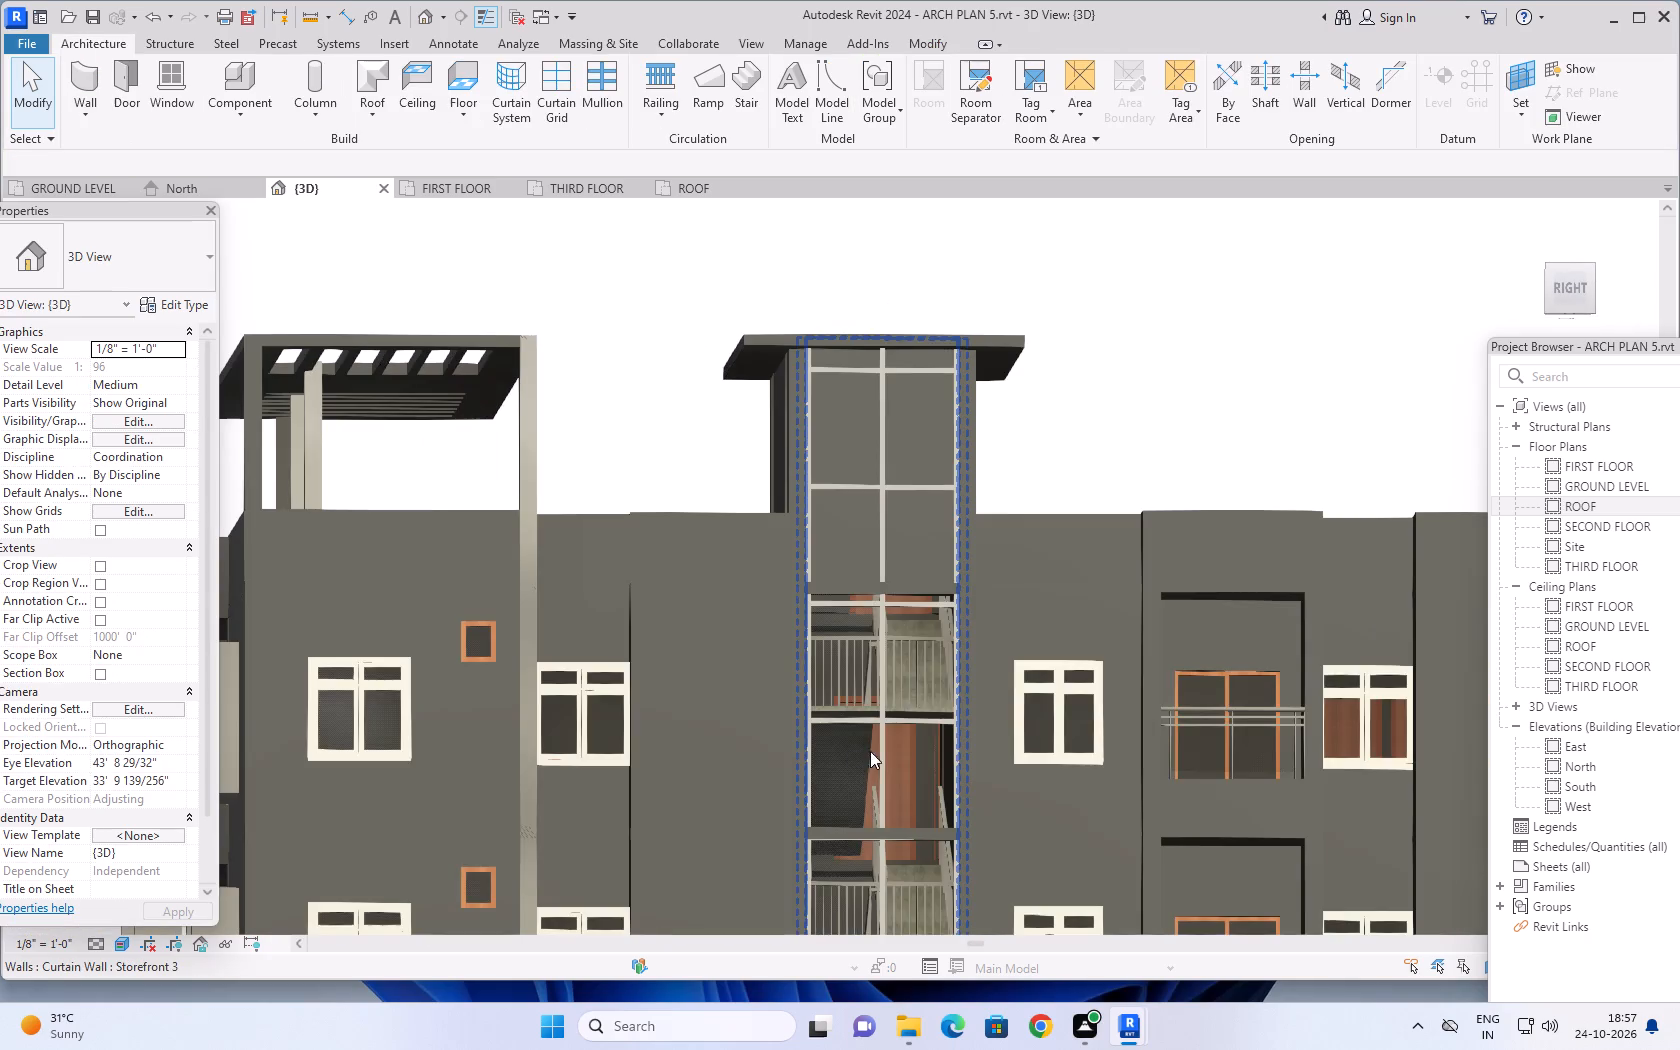
{"action": "middle_click_drag", "start_coordinate": [860, 801], "coordinate": [812, 519]}
{"action": "scroll", "coordinate": [814, 639], "scroll_direction": "down", "scroll_amount": 1}
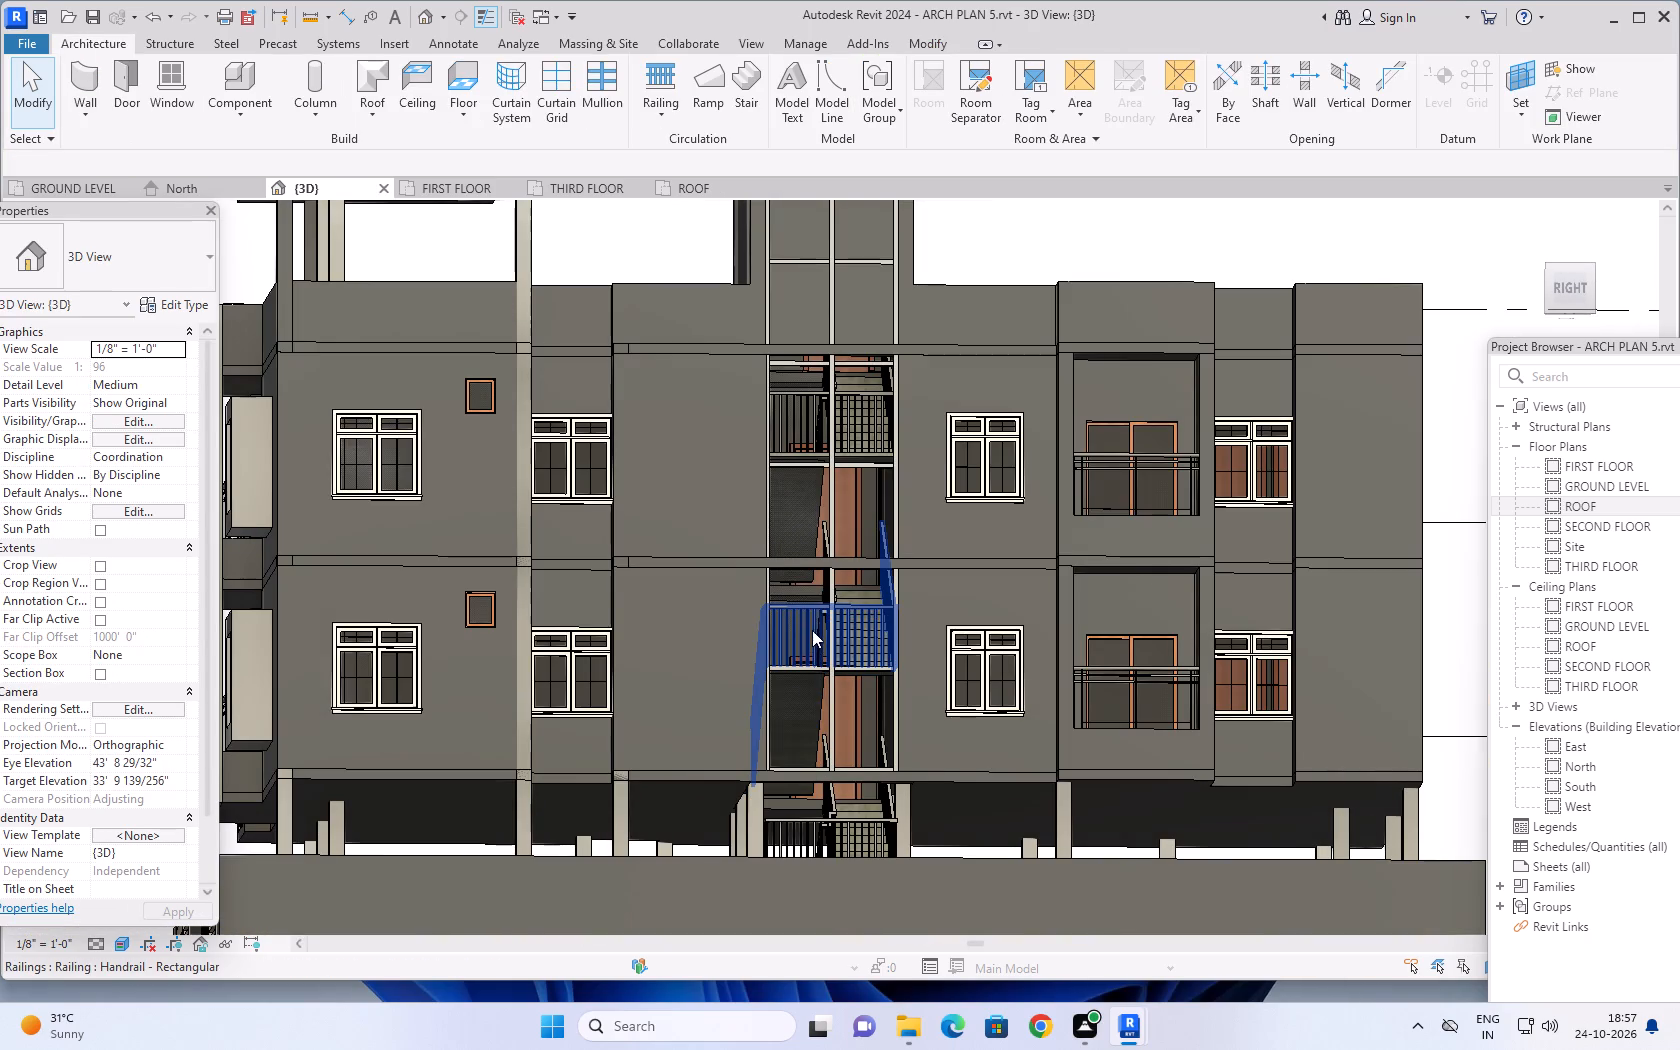
{"action": "middle_click_drag", "start_coordinate": [812, 630], "coordinate": [830, 788]}
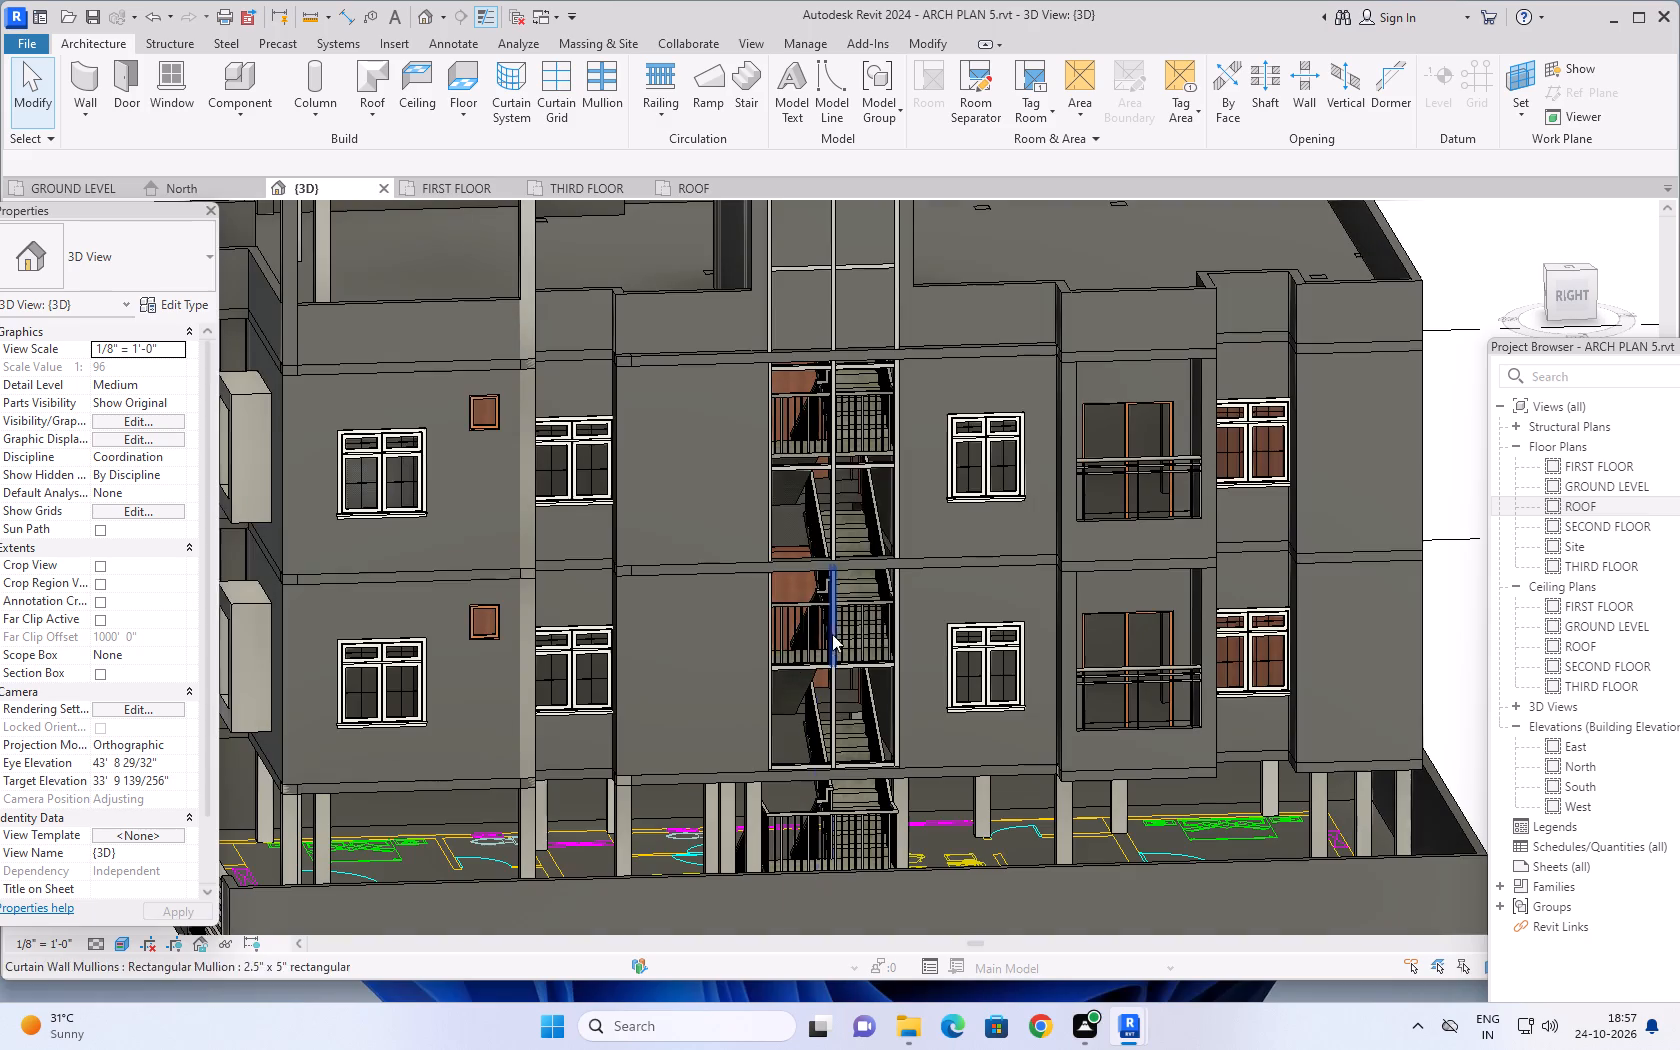
Examine in 3D how the staircase curtain wall meets the floor slab edges and the 9" wall behind its third-floor portion.
{"action": "scroll", "coordinate": [799, 530], "scroll_direction": "up", "scroll_amount": 5}
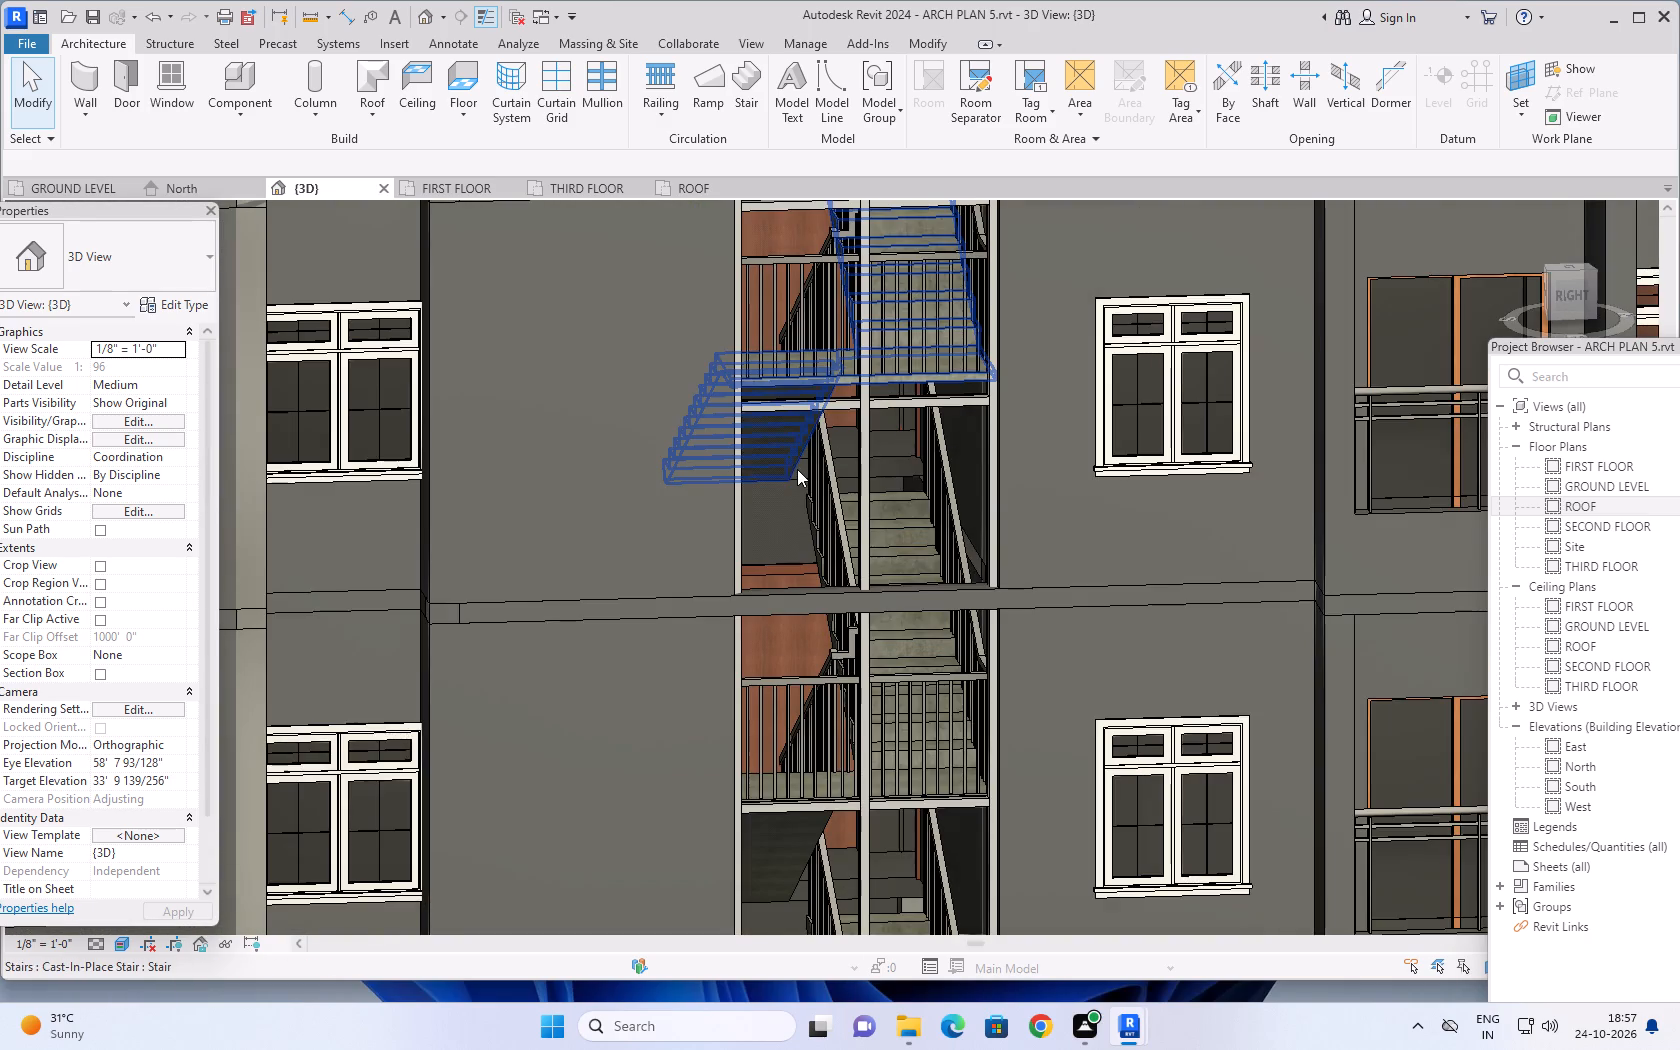
{"action": "middle_click_drag", "start_coordinate": [803, 465], "coordinate": [785, 840]}
{"action": "scroll", "coordinate": [793, 490], "scroll_direction": "down", "scroll_amount": 2}
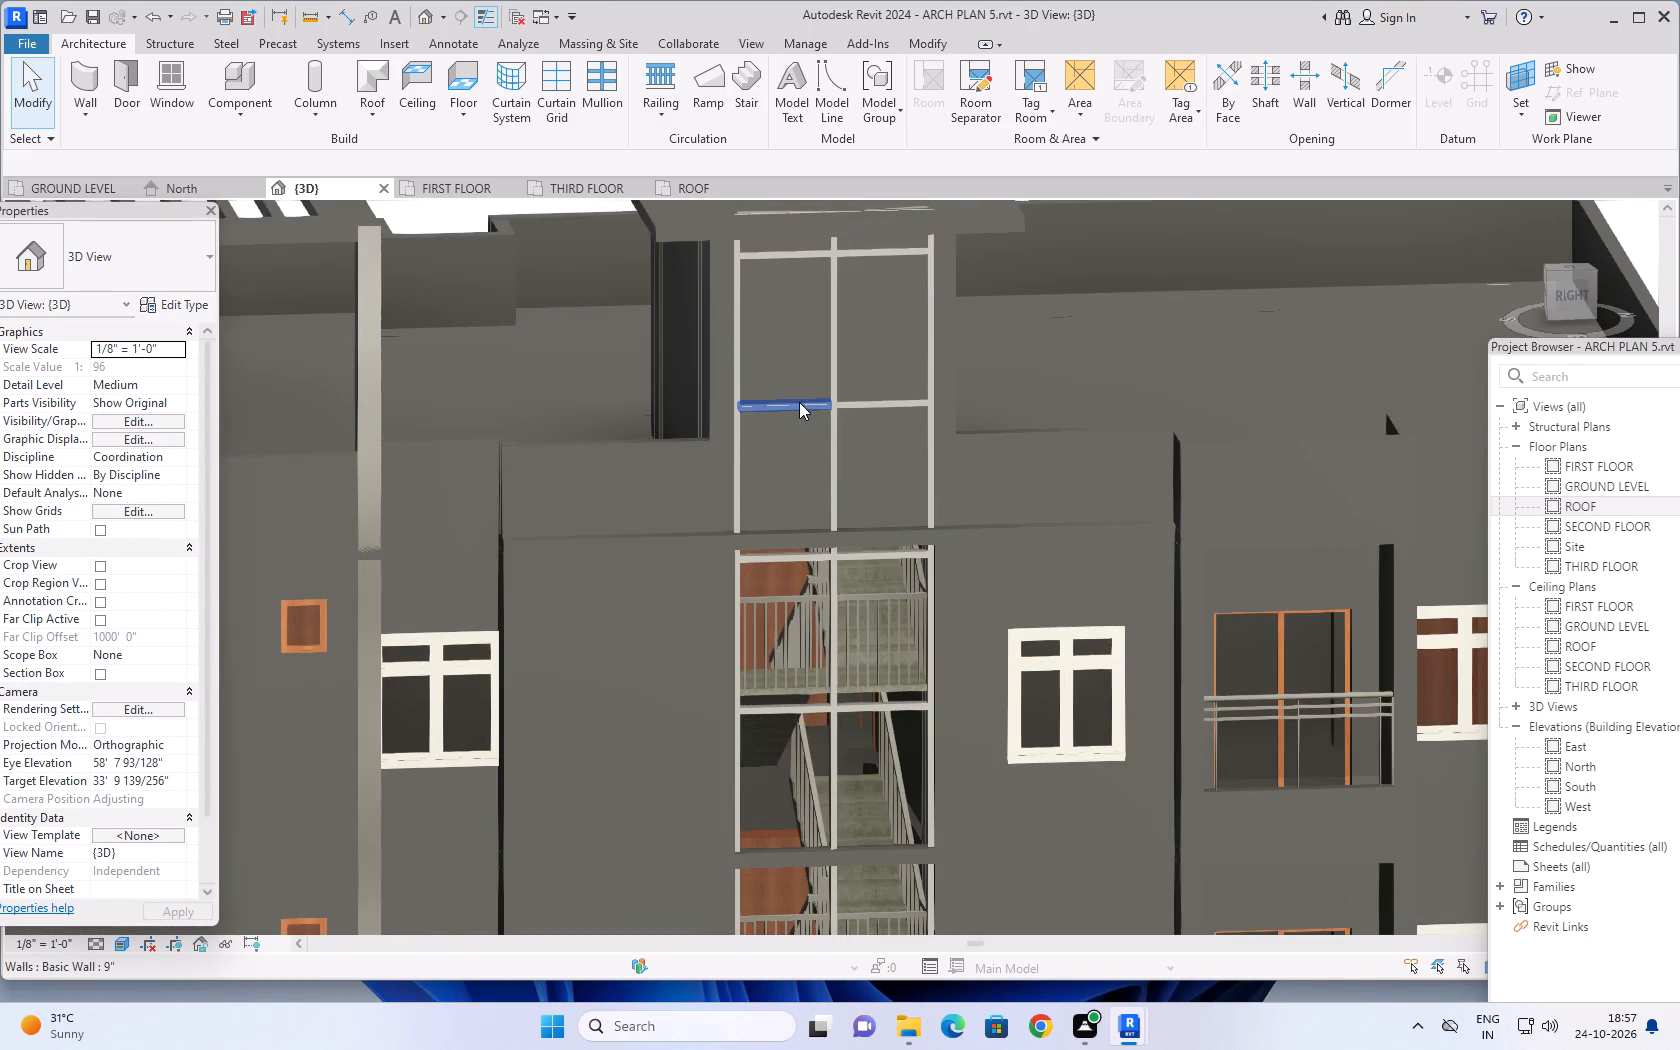
{"action": "middle_click_drag", "start_coordinate": [792, 443], "coordinate": [986, 632], "text": "shift"}
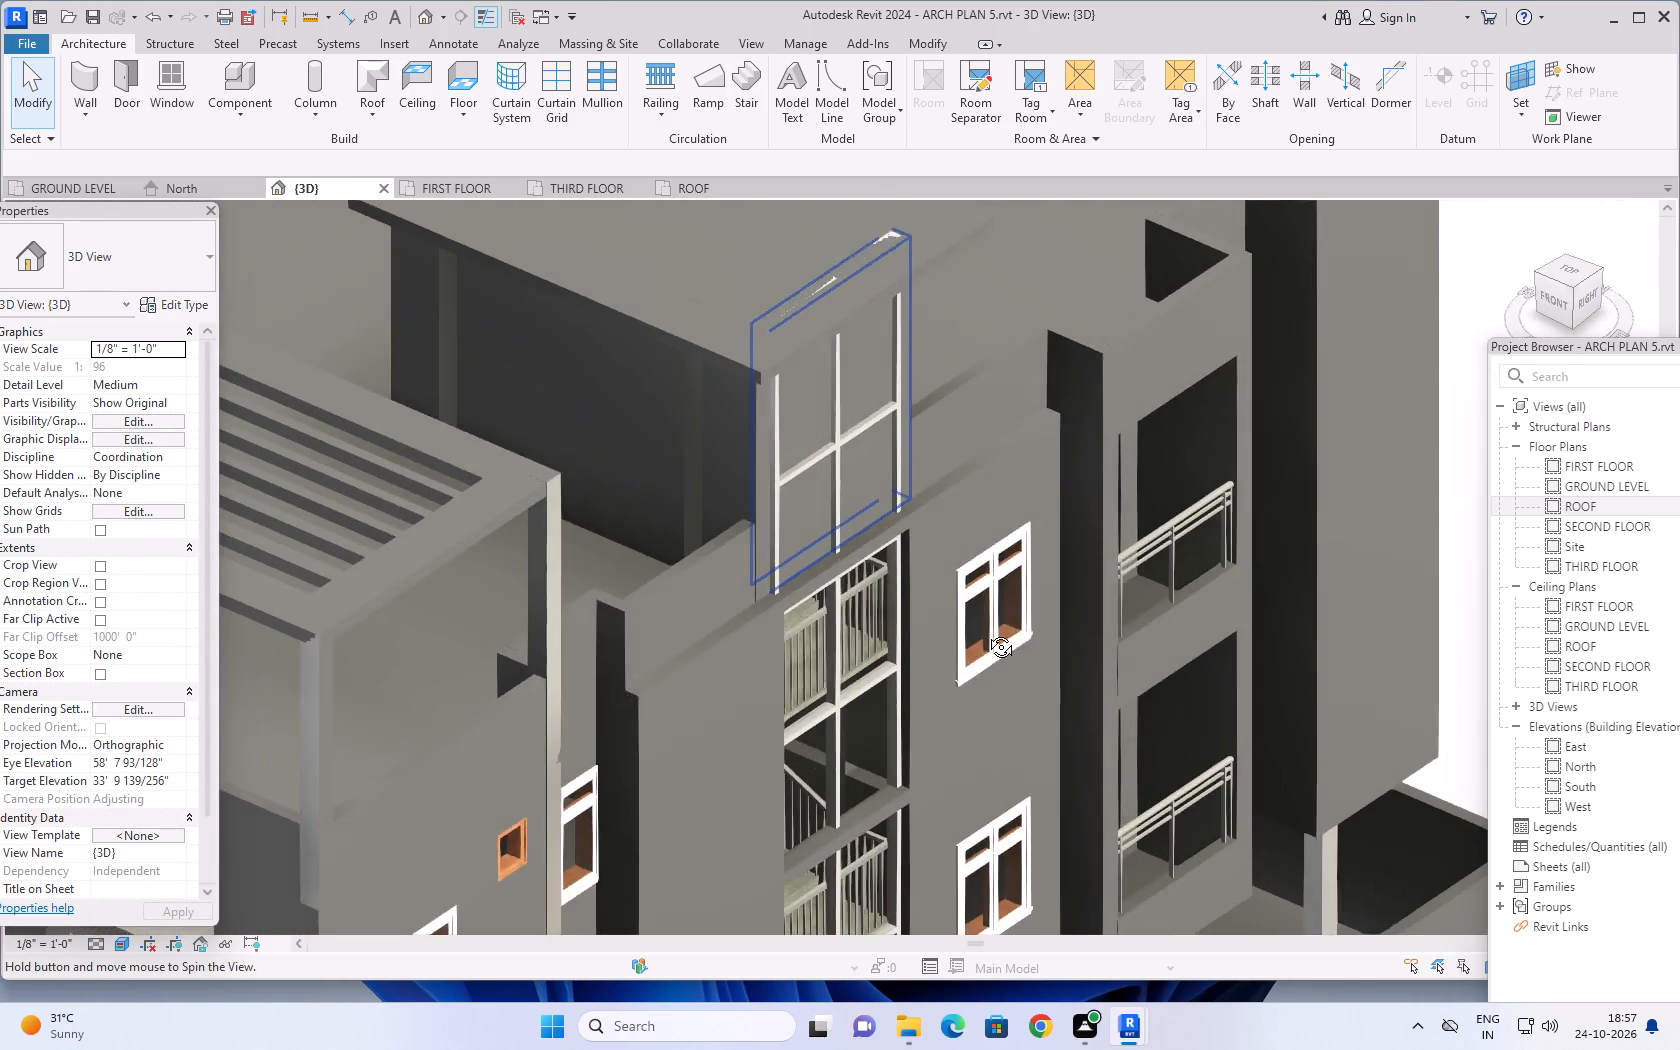
{"action": "middle_click_drag", "start_coordinate": [986, 632], "coordinate": [1001, 632], "text": "shift"}
{"action": "middle_click_drag", "start_coordinate": [810, 548], "coordinate": [878, 635], "text": "shift"}
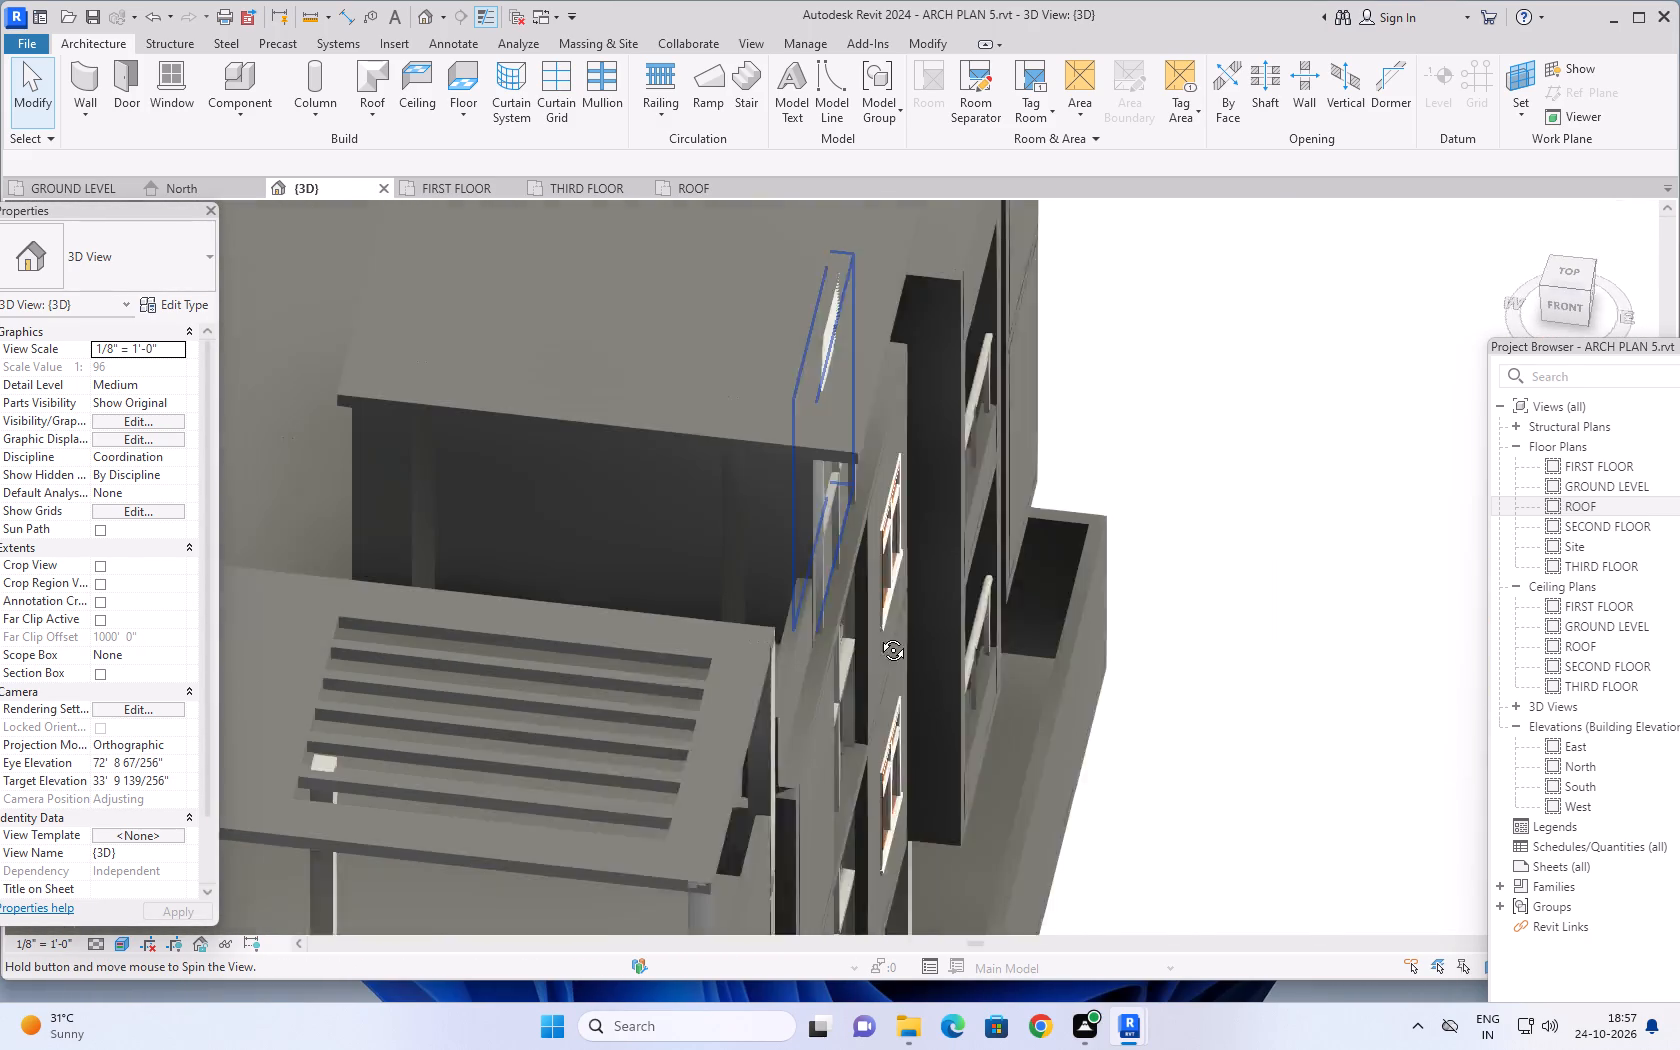
{"action": "middle_click_drag", "start_coordinate": [878, 635], "coordinate": [616, 515], "text": "shift"}
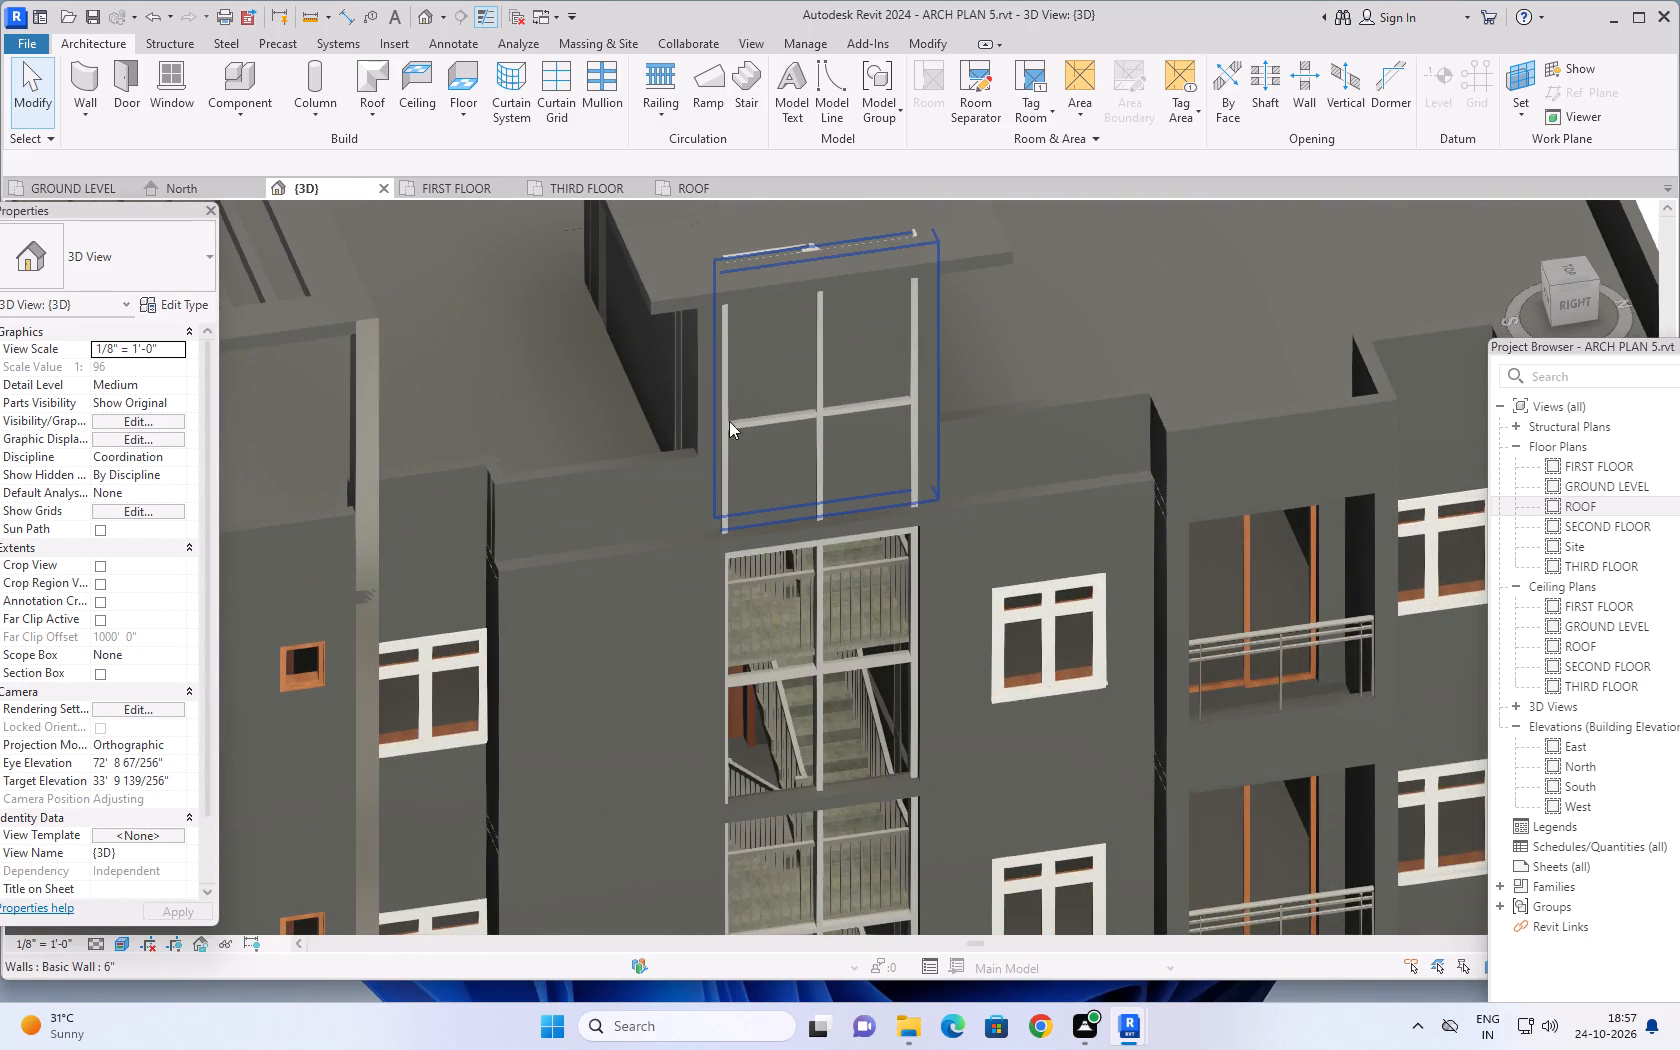
{"action": "left_click", "coordinate": [775, 371]}
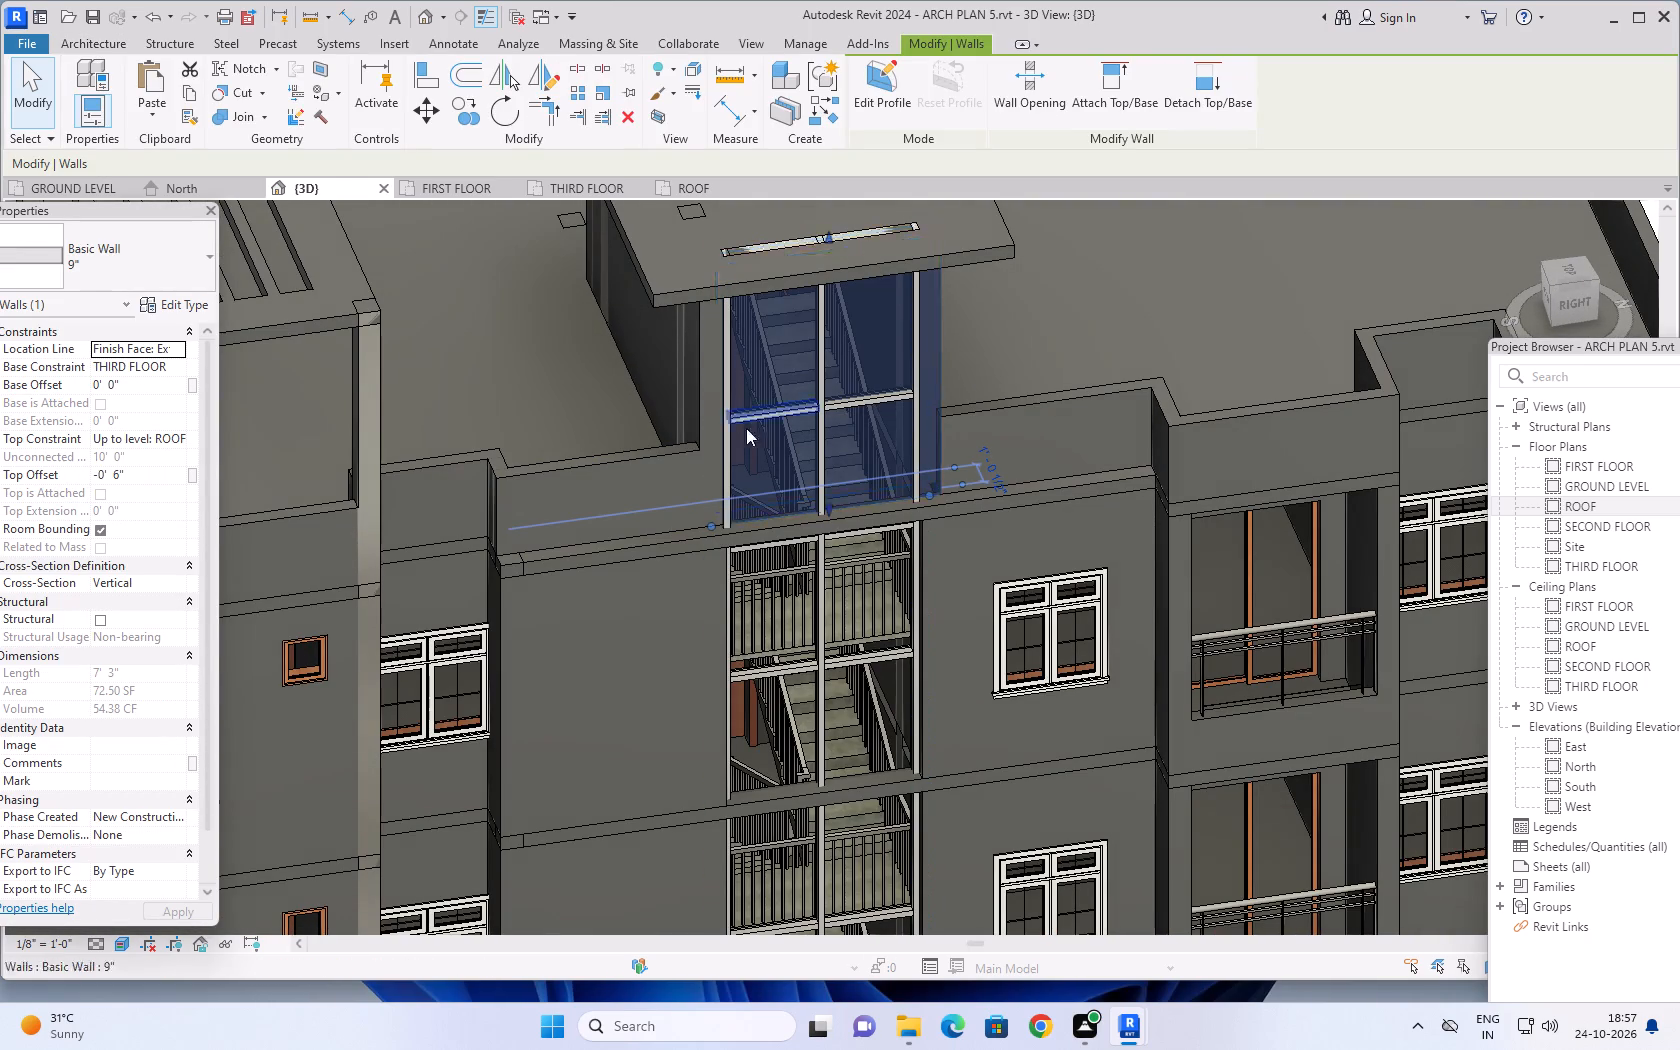
{"action": "left_click", "coordinate": [822, 535]}
{"action": "key", "text": "Escape"}
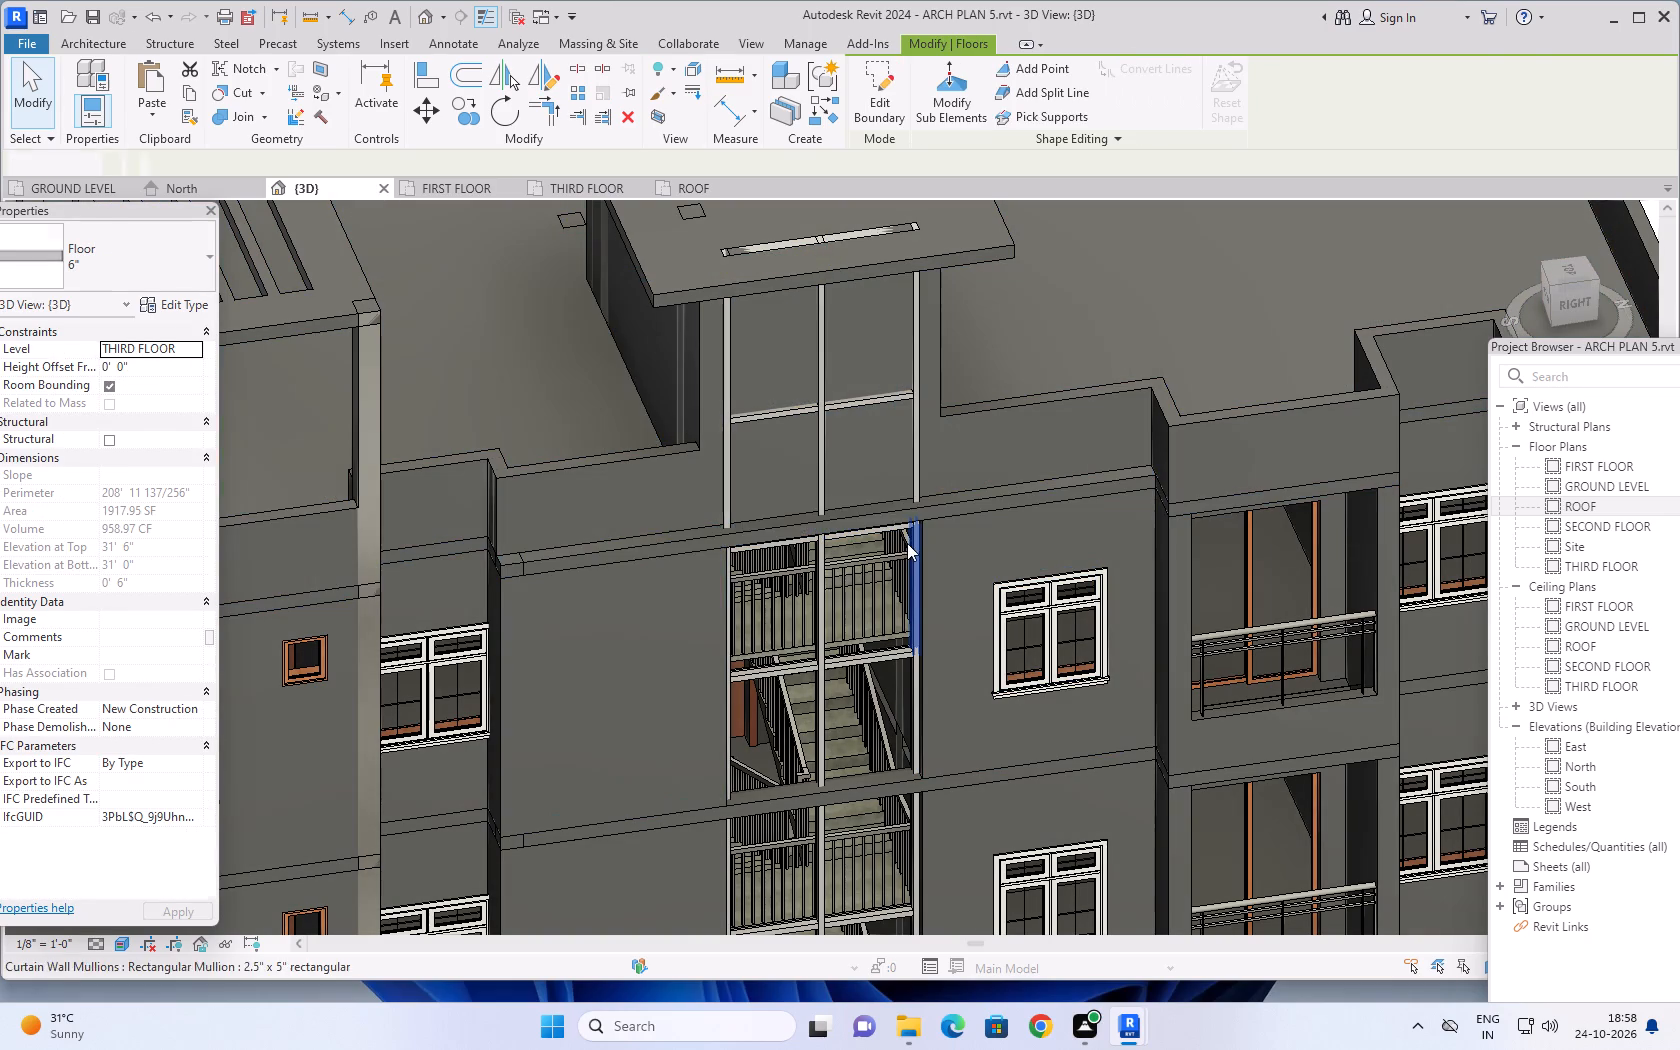
{"action": "key", "text": "Escape"}
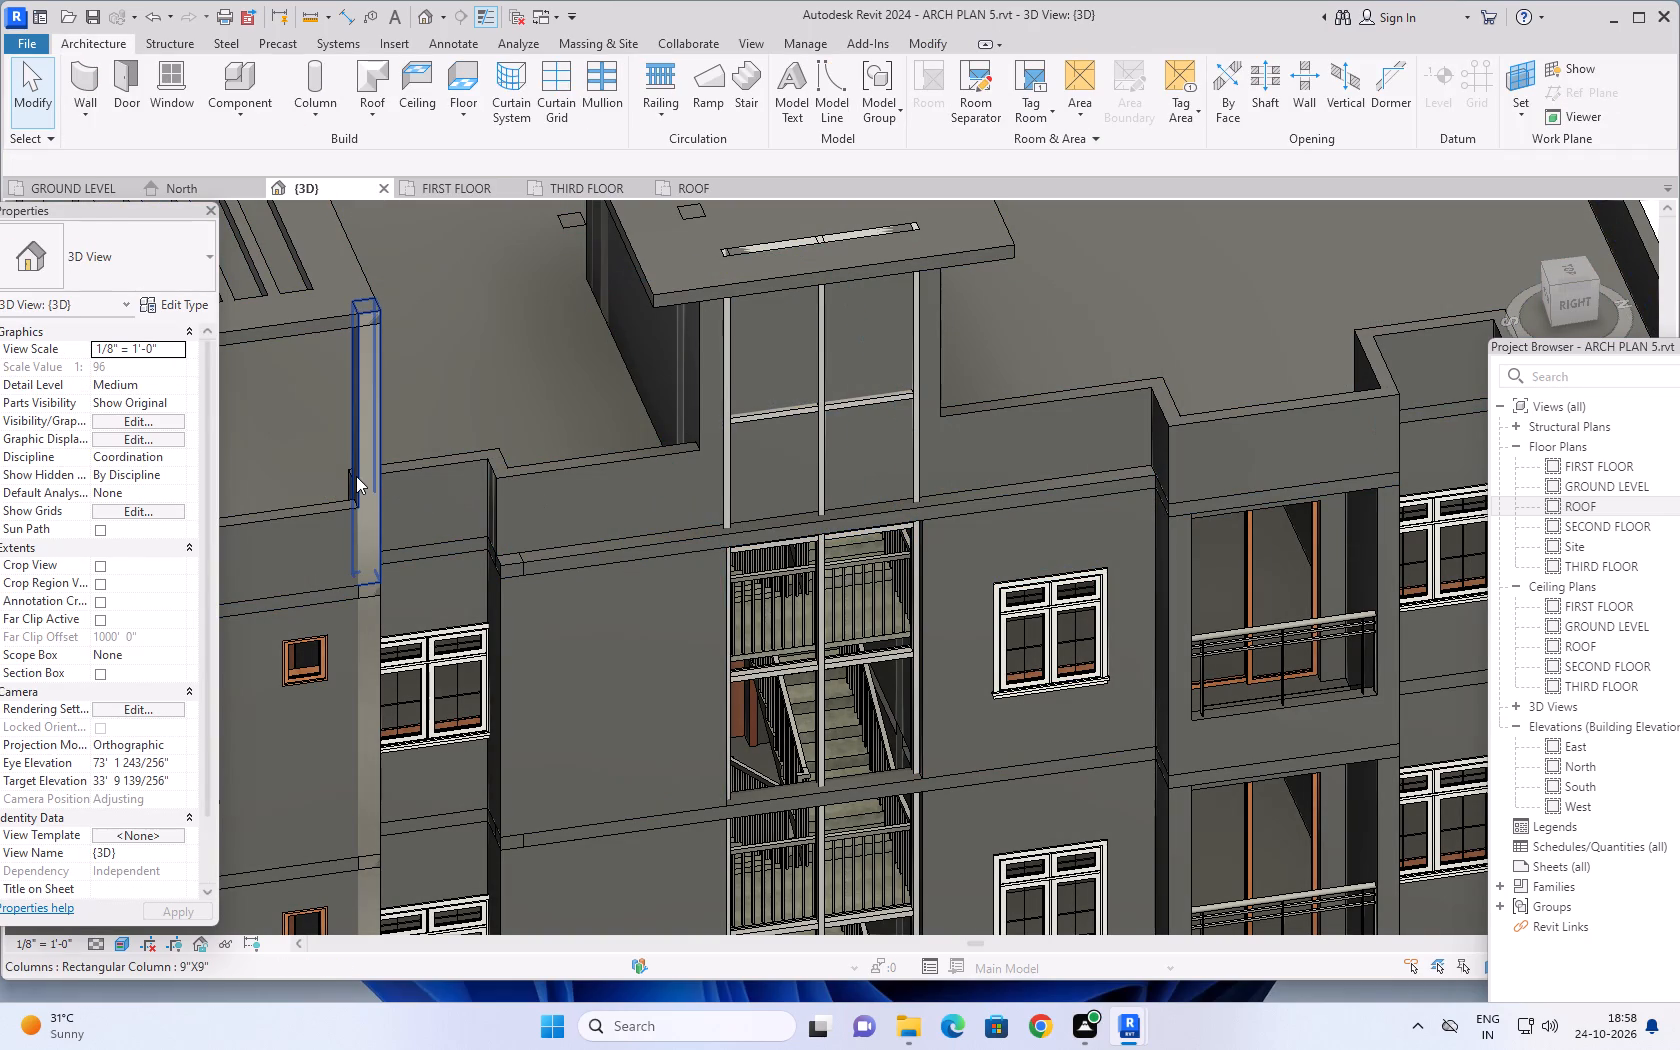
{"action": "scroll", "coordinate": [356, 476], "scroll_direction": "down", "scroll_amount": 3}
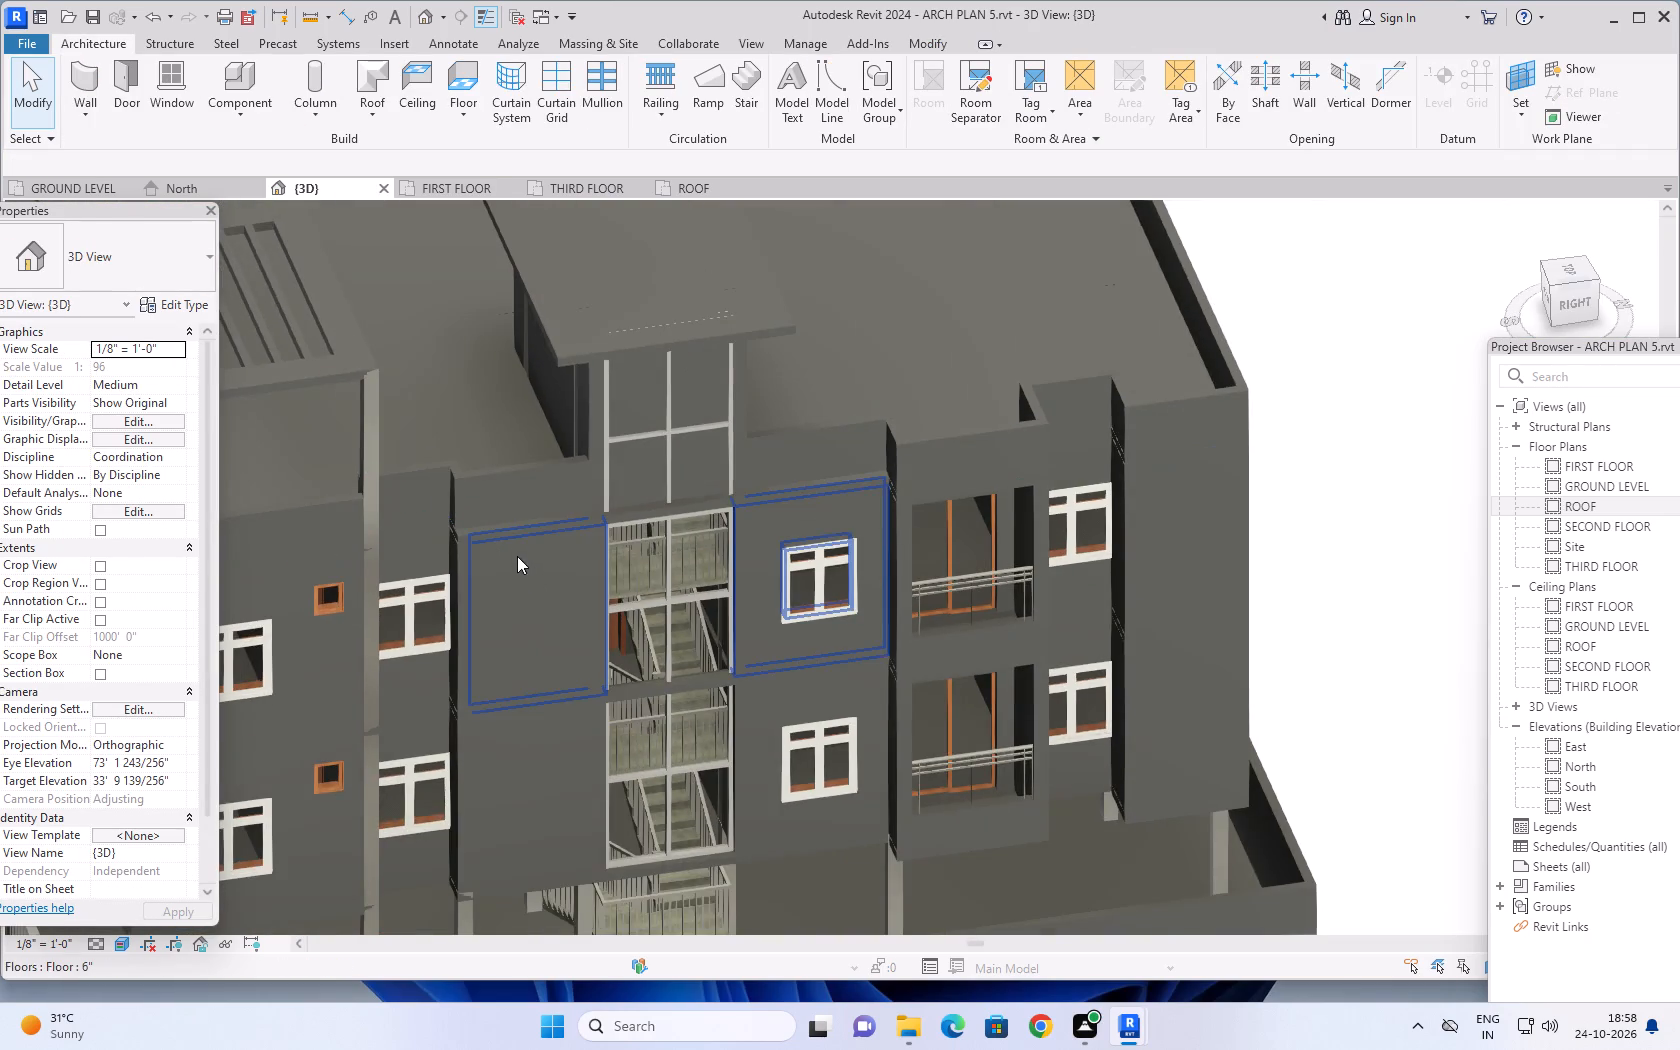
{"action": "middle_click_drag", "start_coordinate": [512, 537], "coordinate": [530, 390]}
{"action": "key", "text": "Escape"}
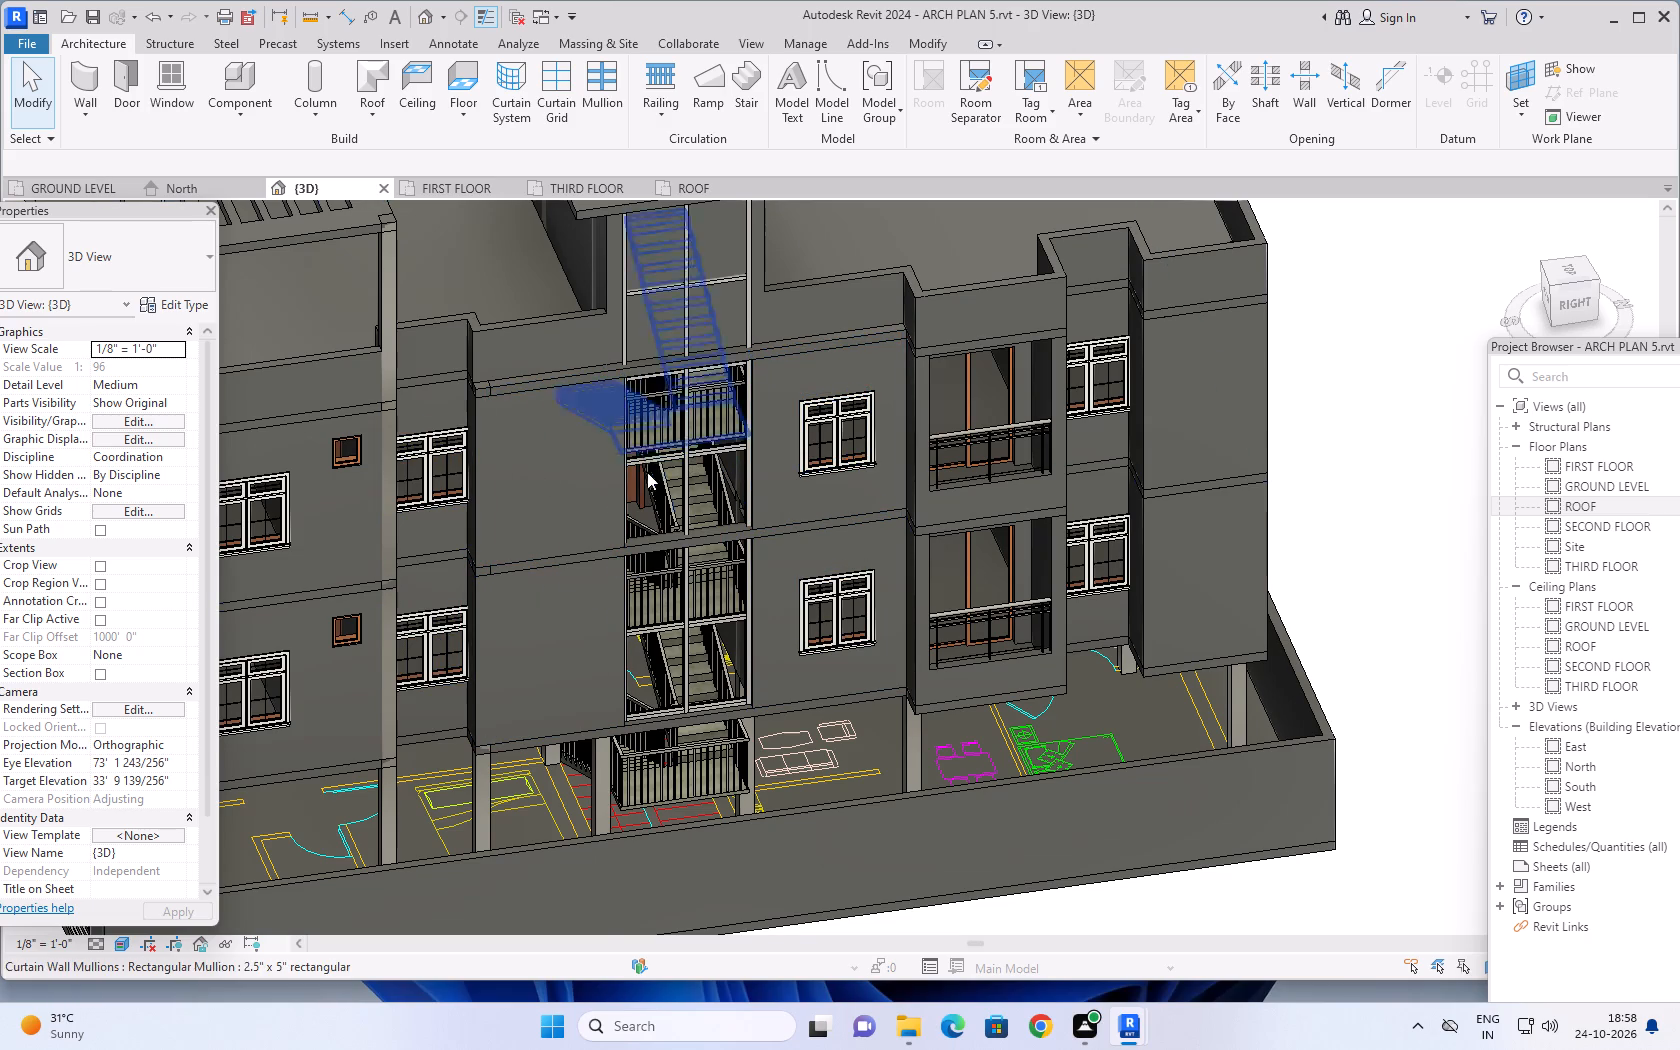
Limit the Storefront 3 curtain wall's top constraint to level SECOND FLOOR with a top offset of -6".
{"action": "left_click", "coordinate": [624, 576]}
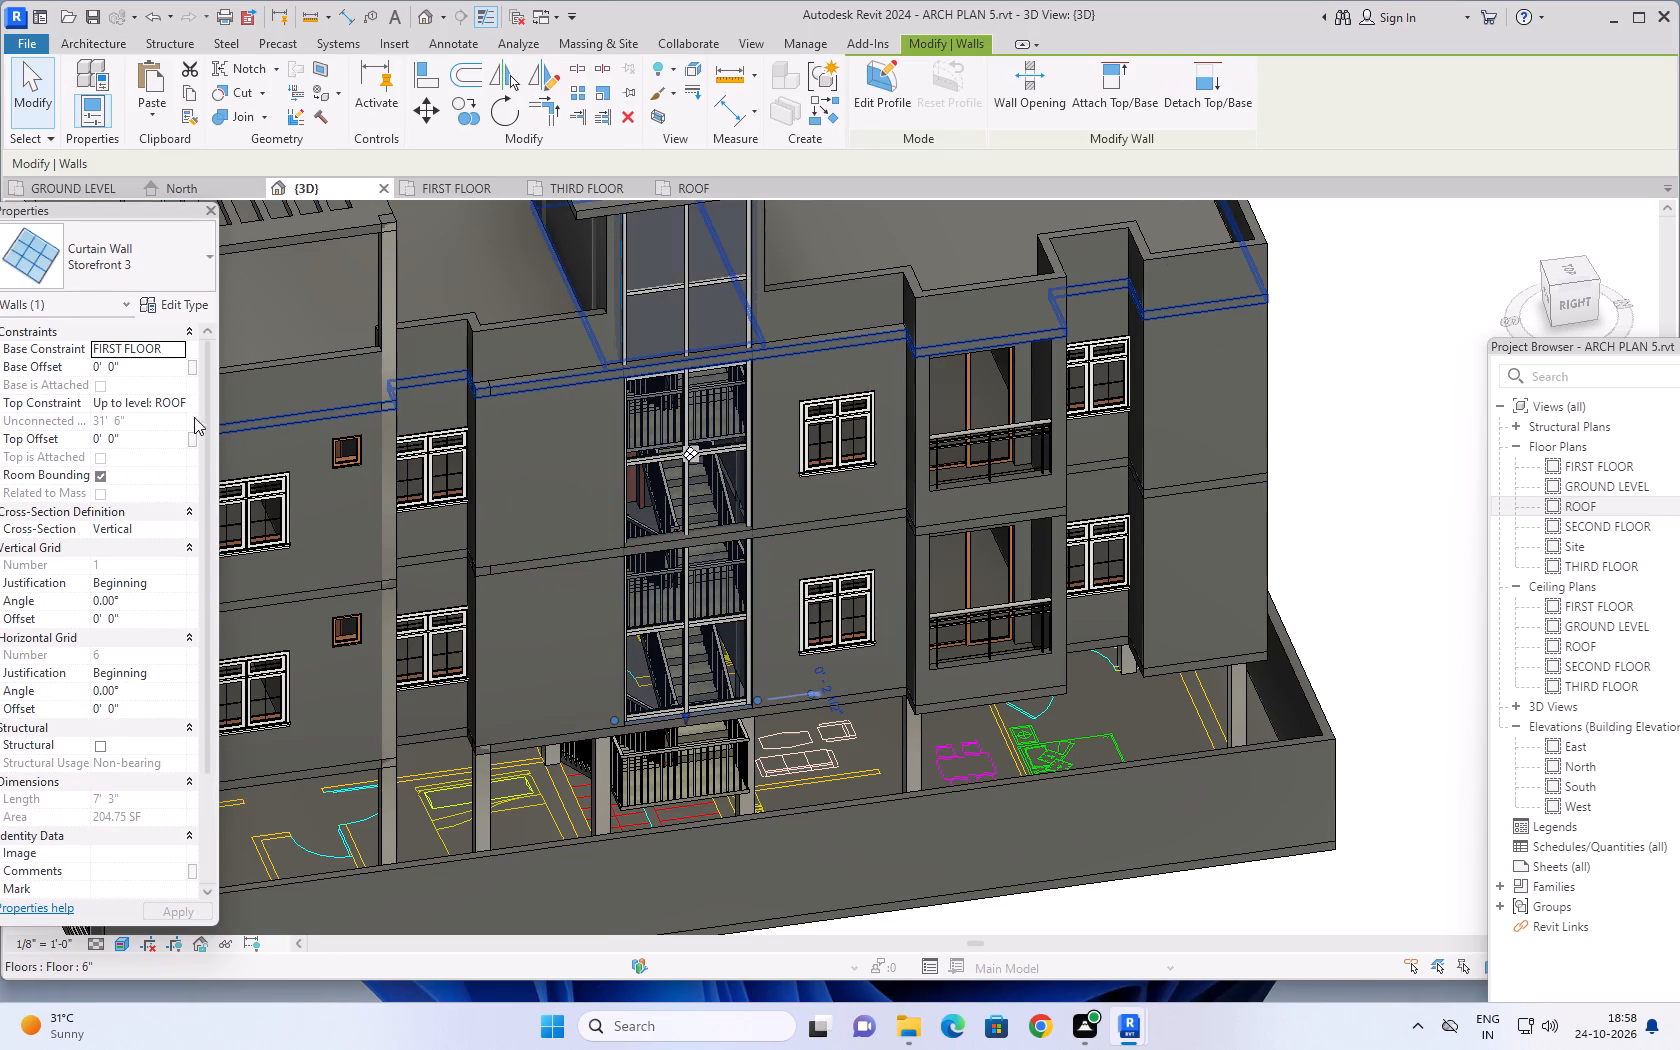
{"action": "left_click", "coordinate": [170, 406]}
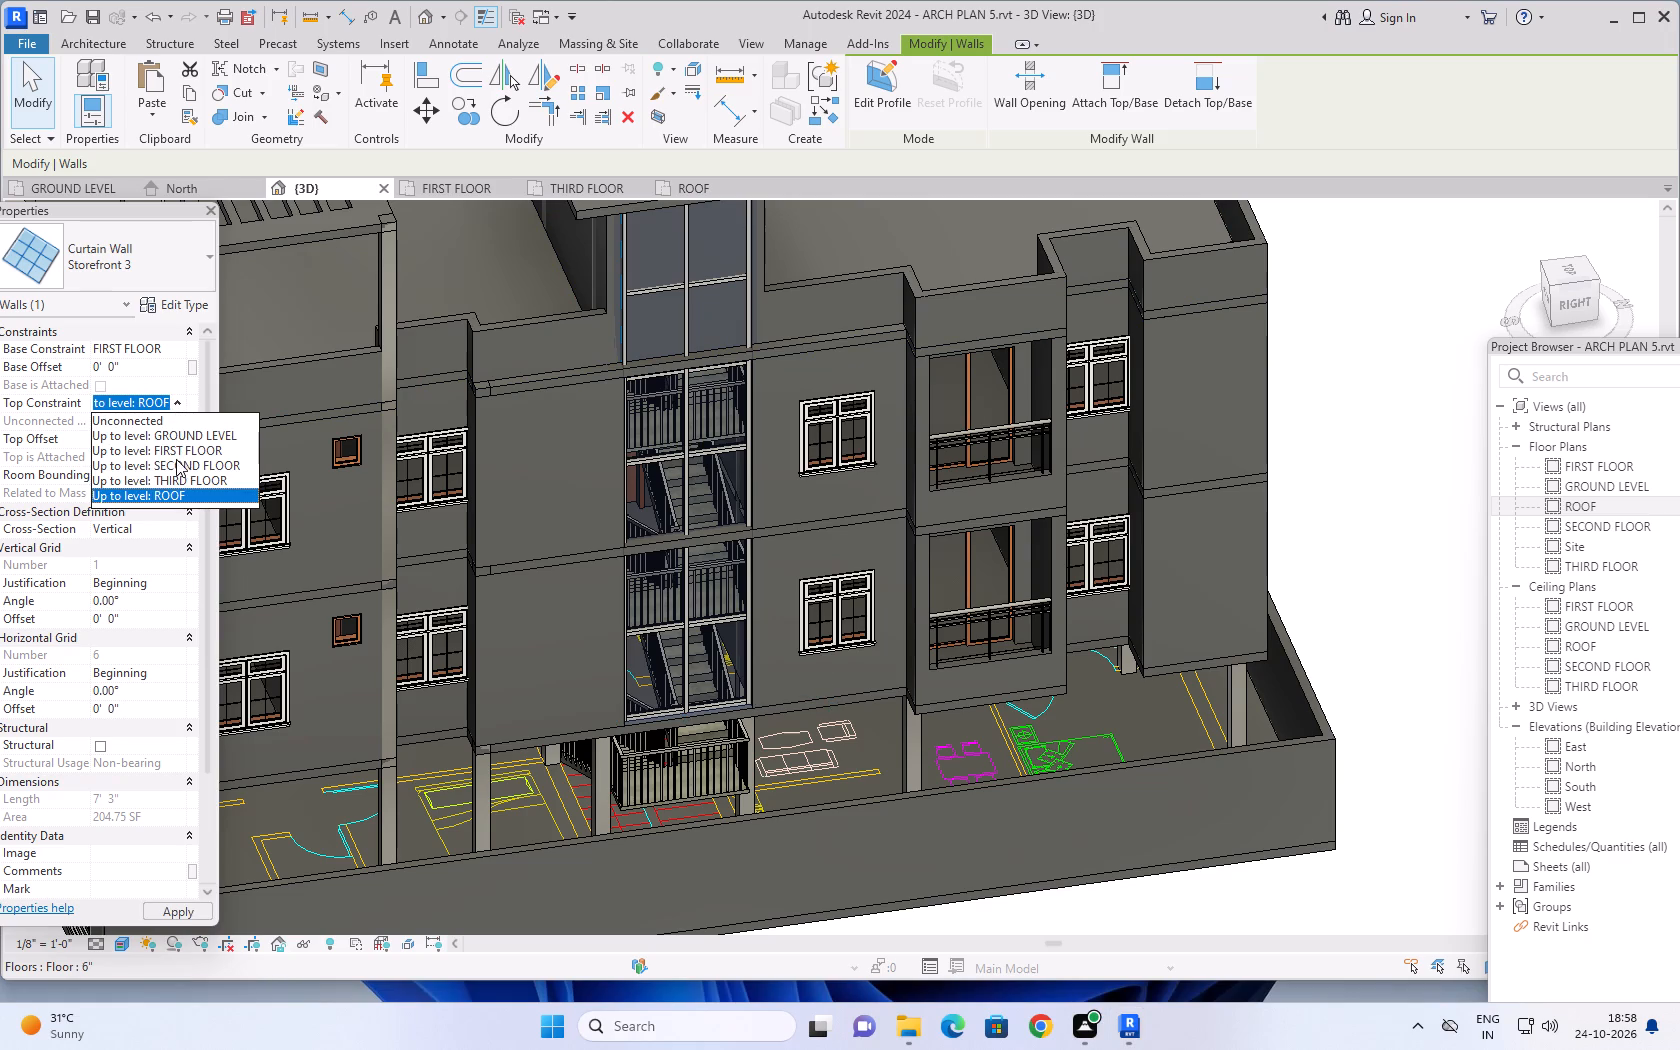
{"action": "left_click", "coordinate": [189, 463]}
{"action": "left_click", "coordinate": [153, 439]}
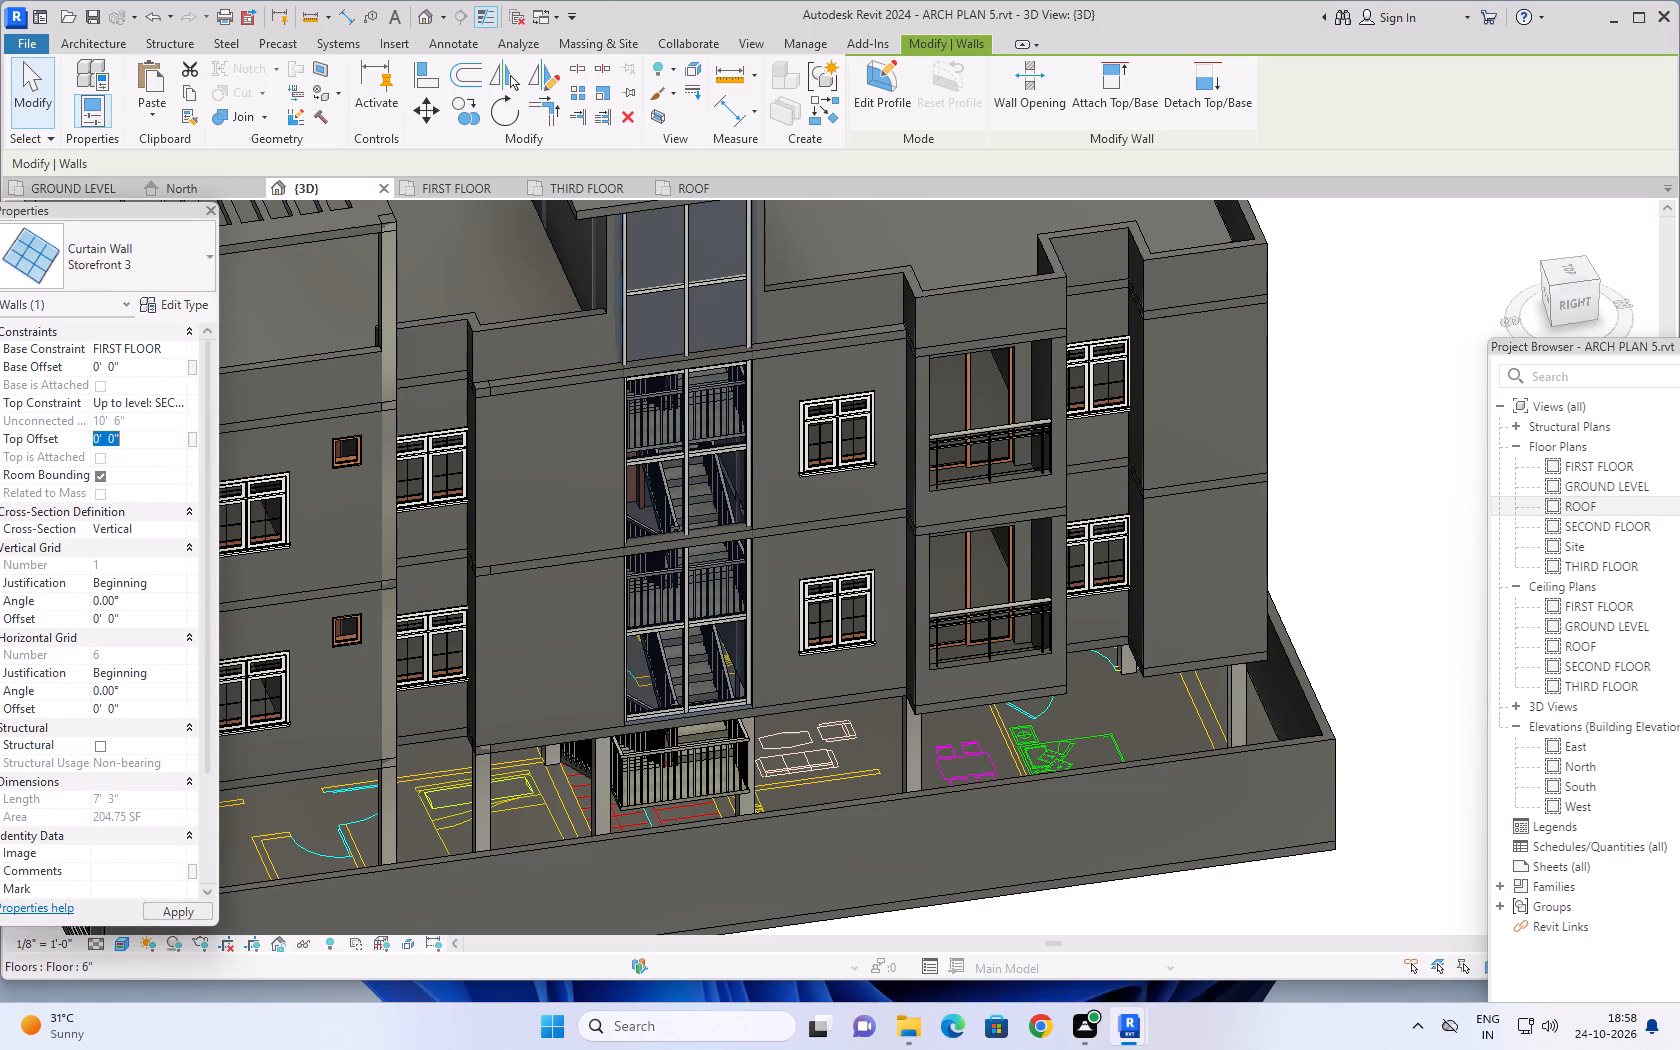
{"action": "type", "text": "-6\""}
{"action": "key", "text": "Return"}
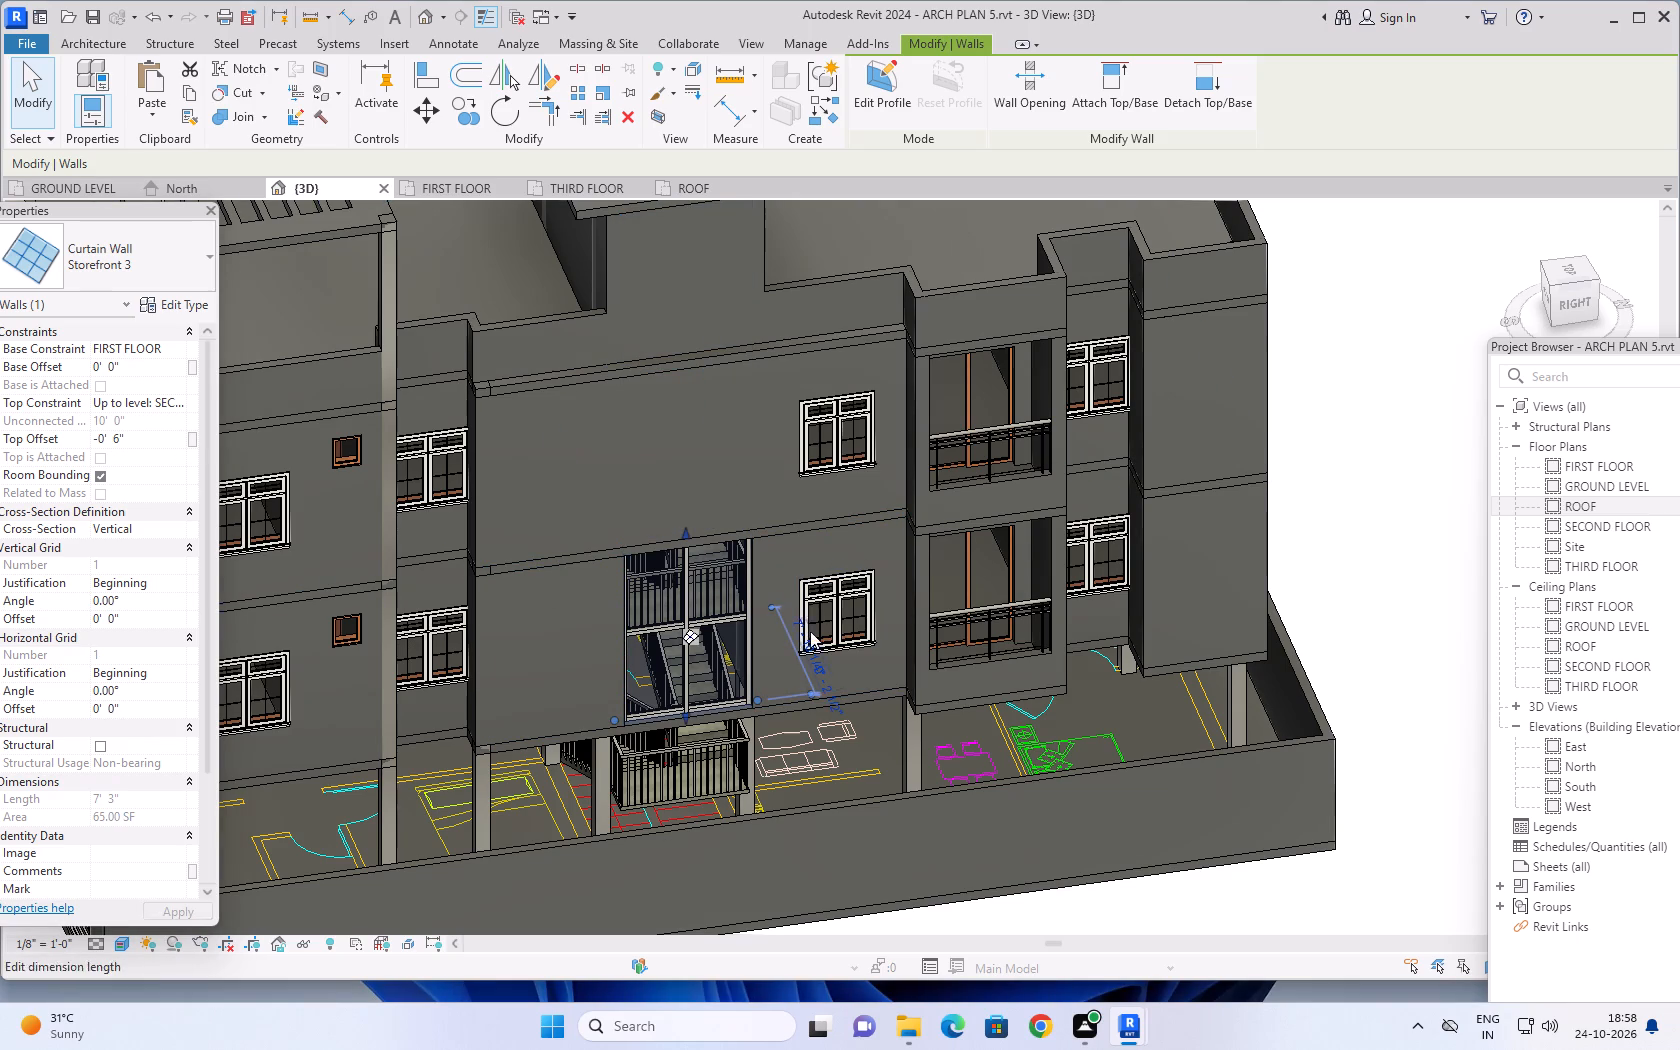
{"action": "key", "text": "Escape"}
{"action": "key", "text": "Escape"}
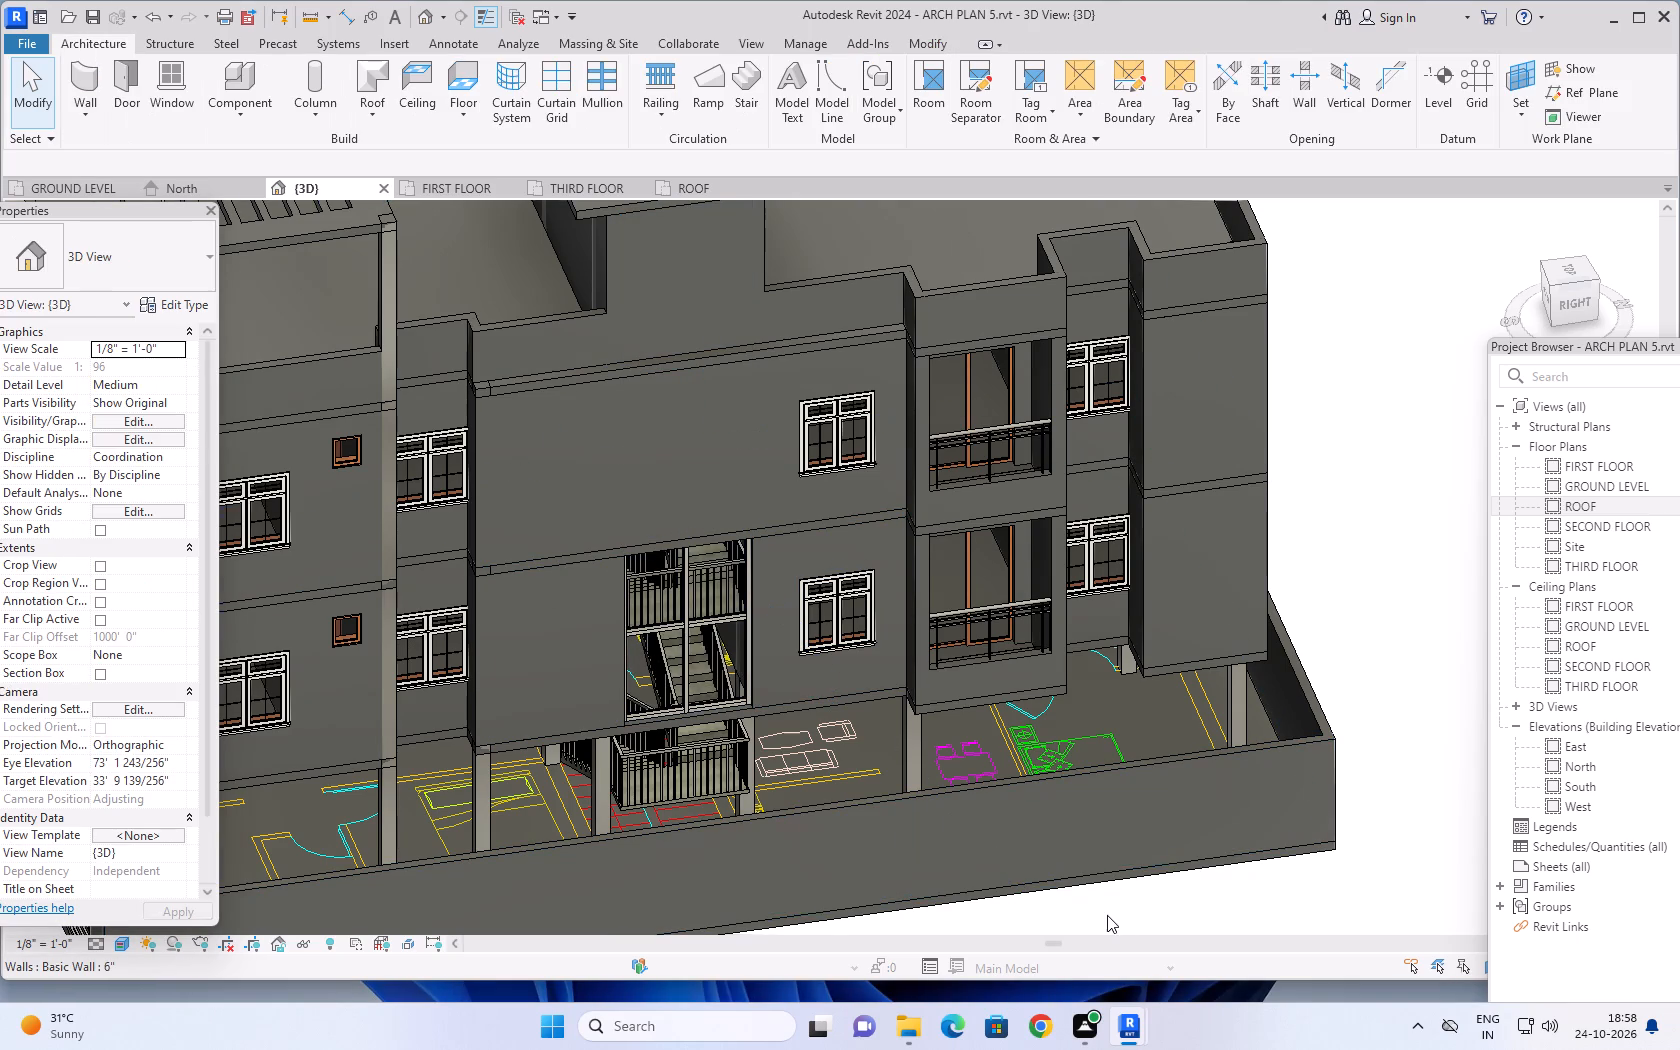
Copy the one-storey Storefront 3 curtain wall and paste it aligned to the SECOND FLOOR and THIRD FLOOR levels.
{"action": "middle_click_drag", "start_coordinate": [1088, 915], "coordinate": [1044, 519]}
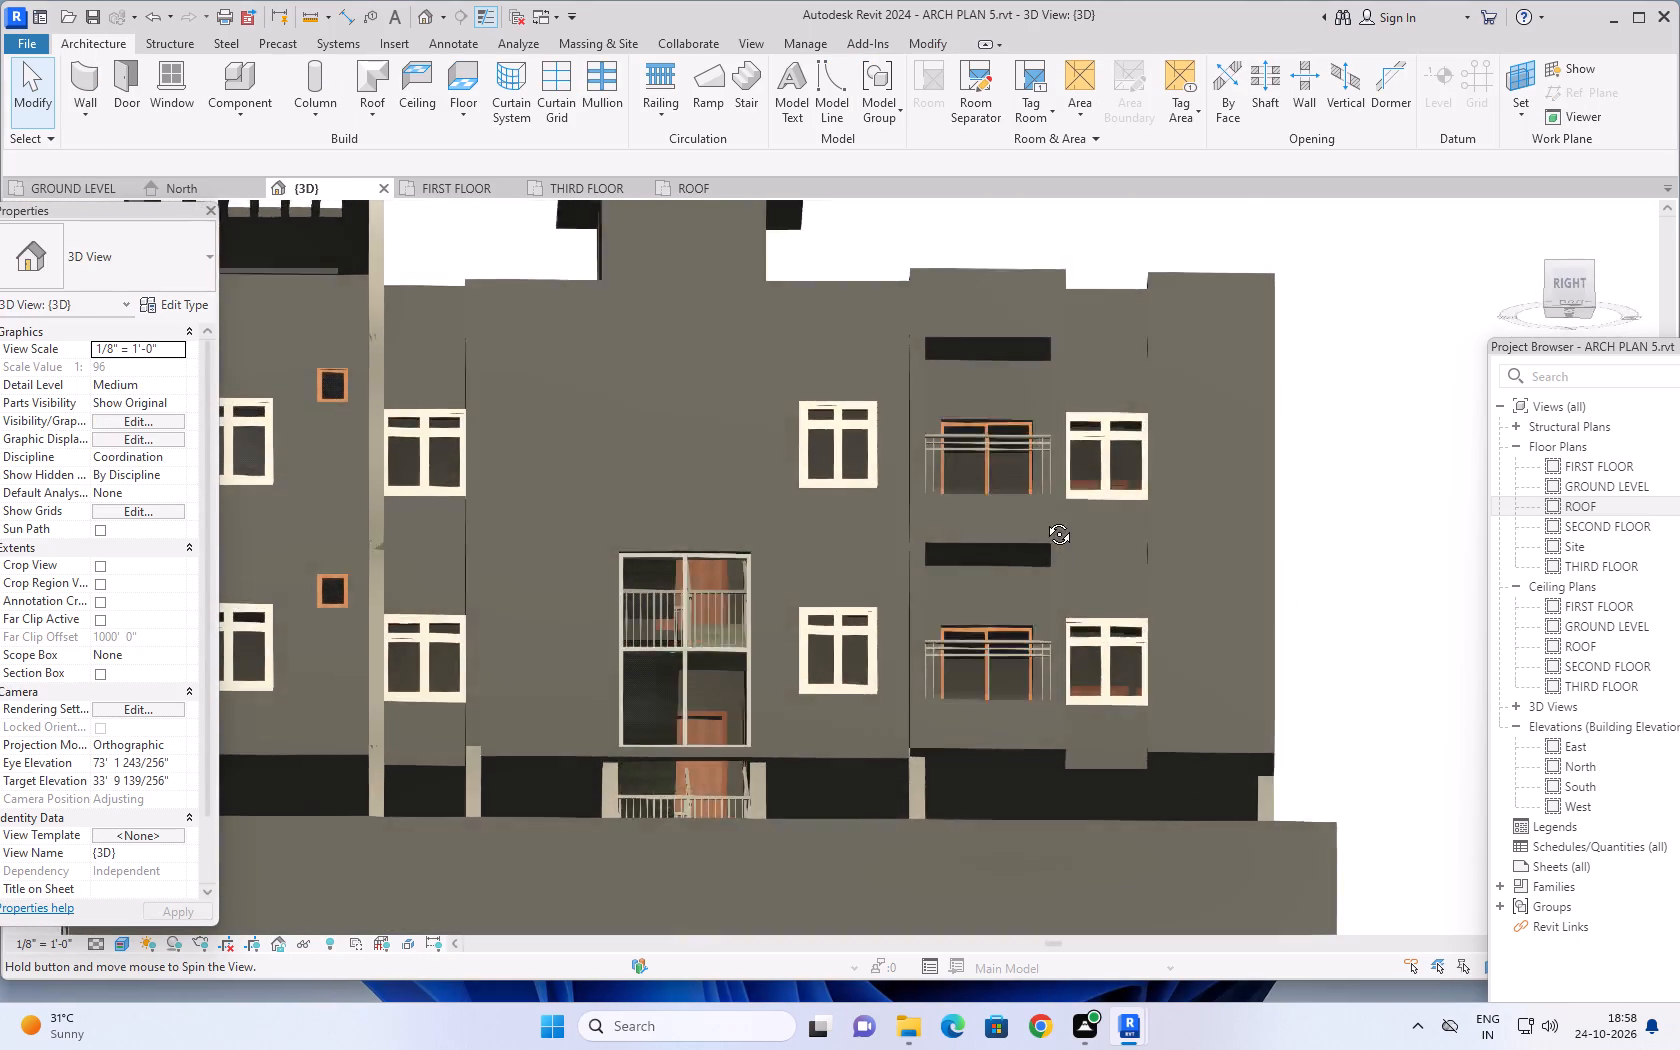
{"action": "middle_click_drag", "start_coordinate": [1044, 519], "coordinate": [1050, 700]}
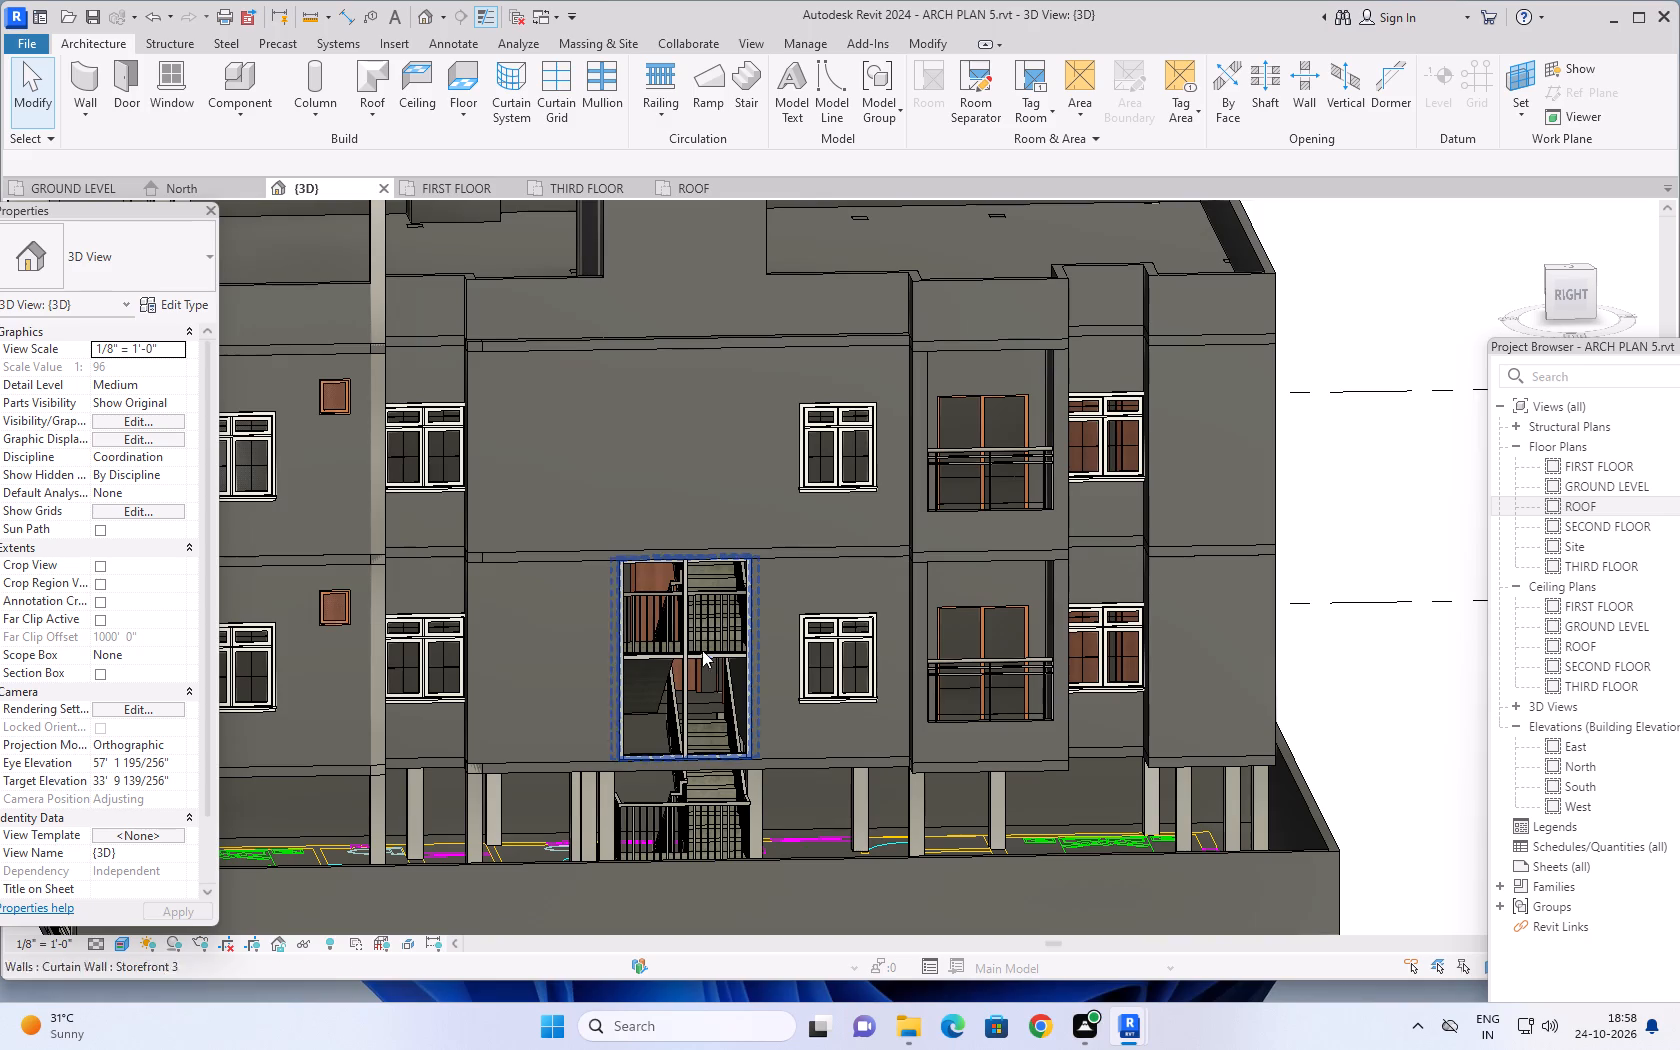
{"action": "left_click", "coordinate": [703, 660]}
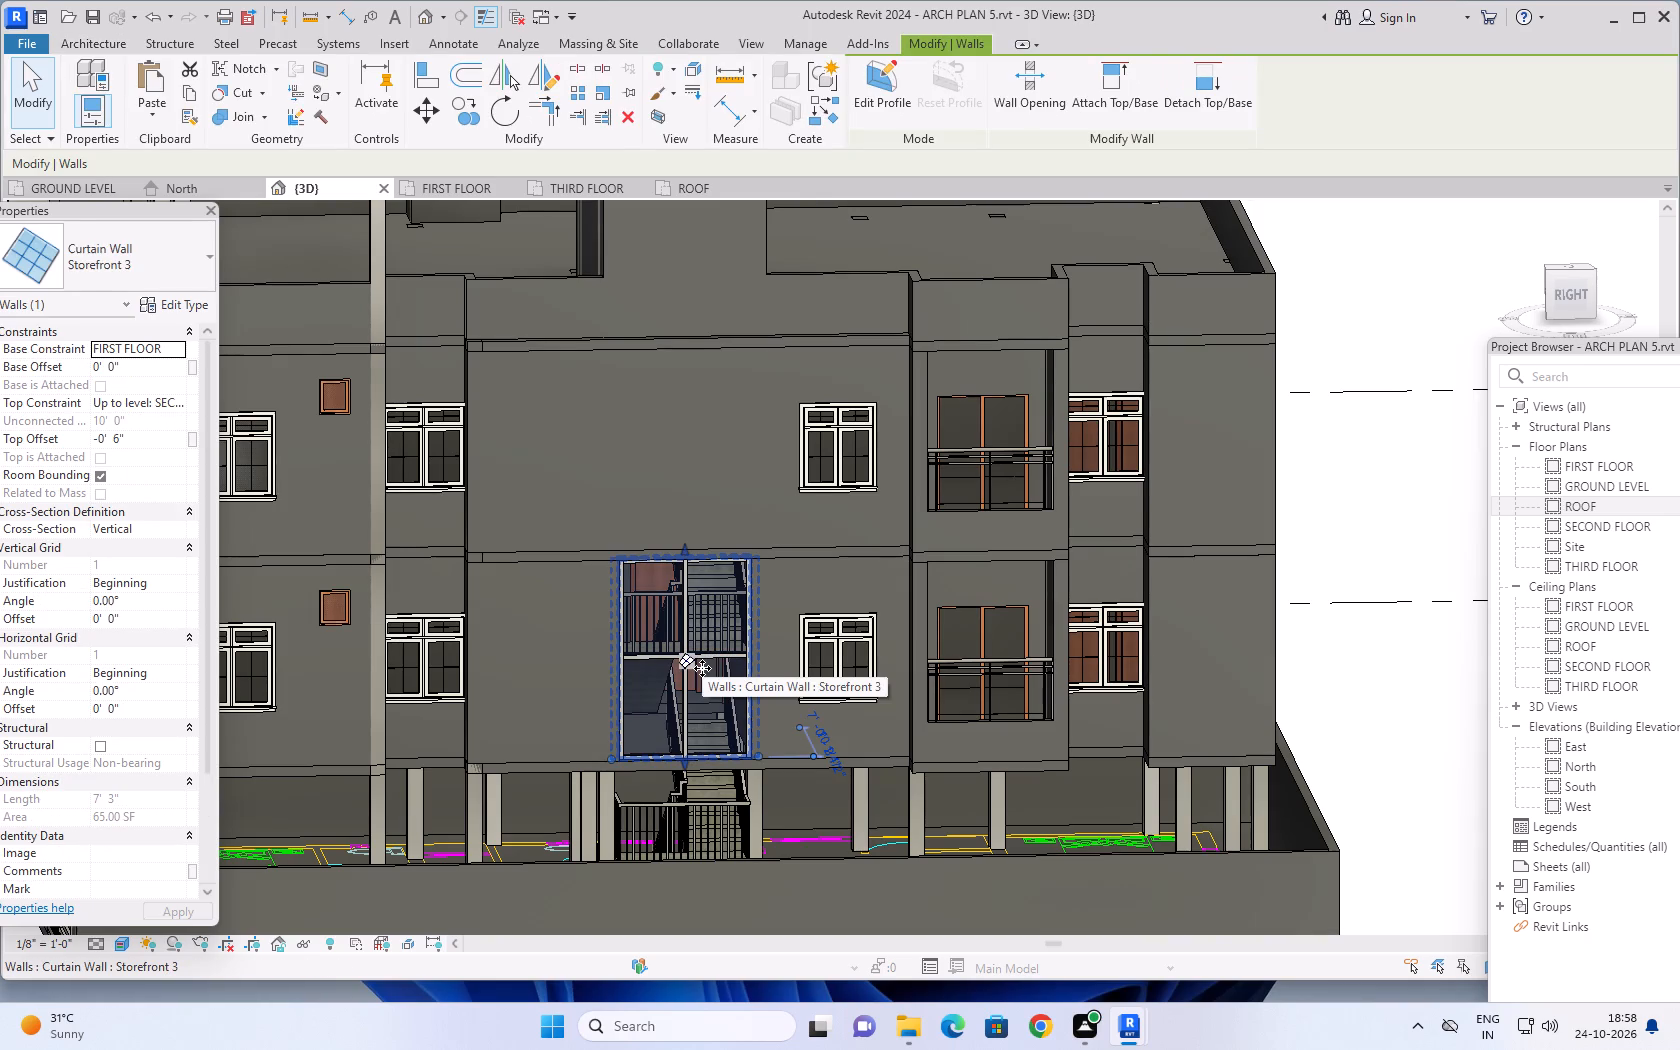
{"action": "left_click", "coordinate": [185, 94]}
{"action": "left_click", "coordinate": [156, 112]}
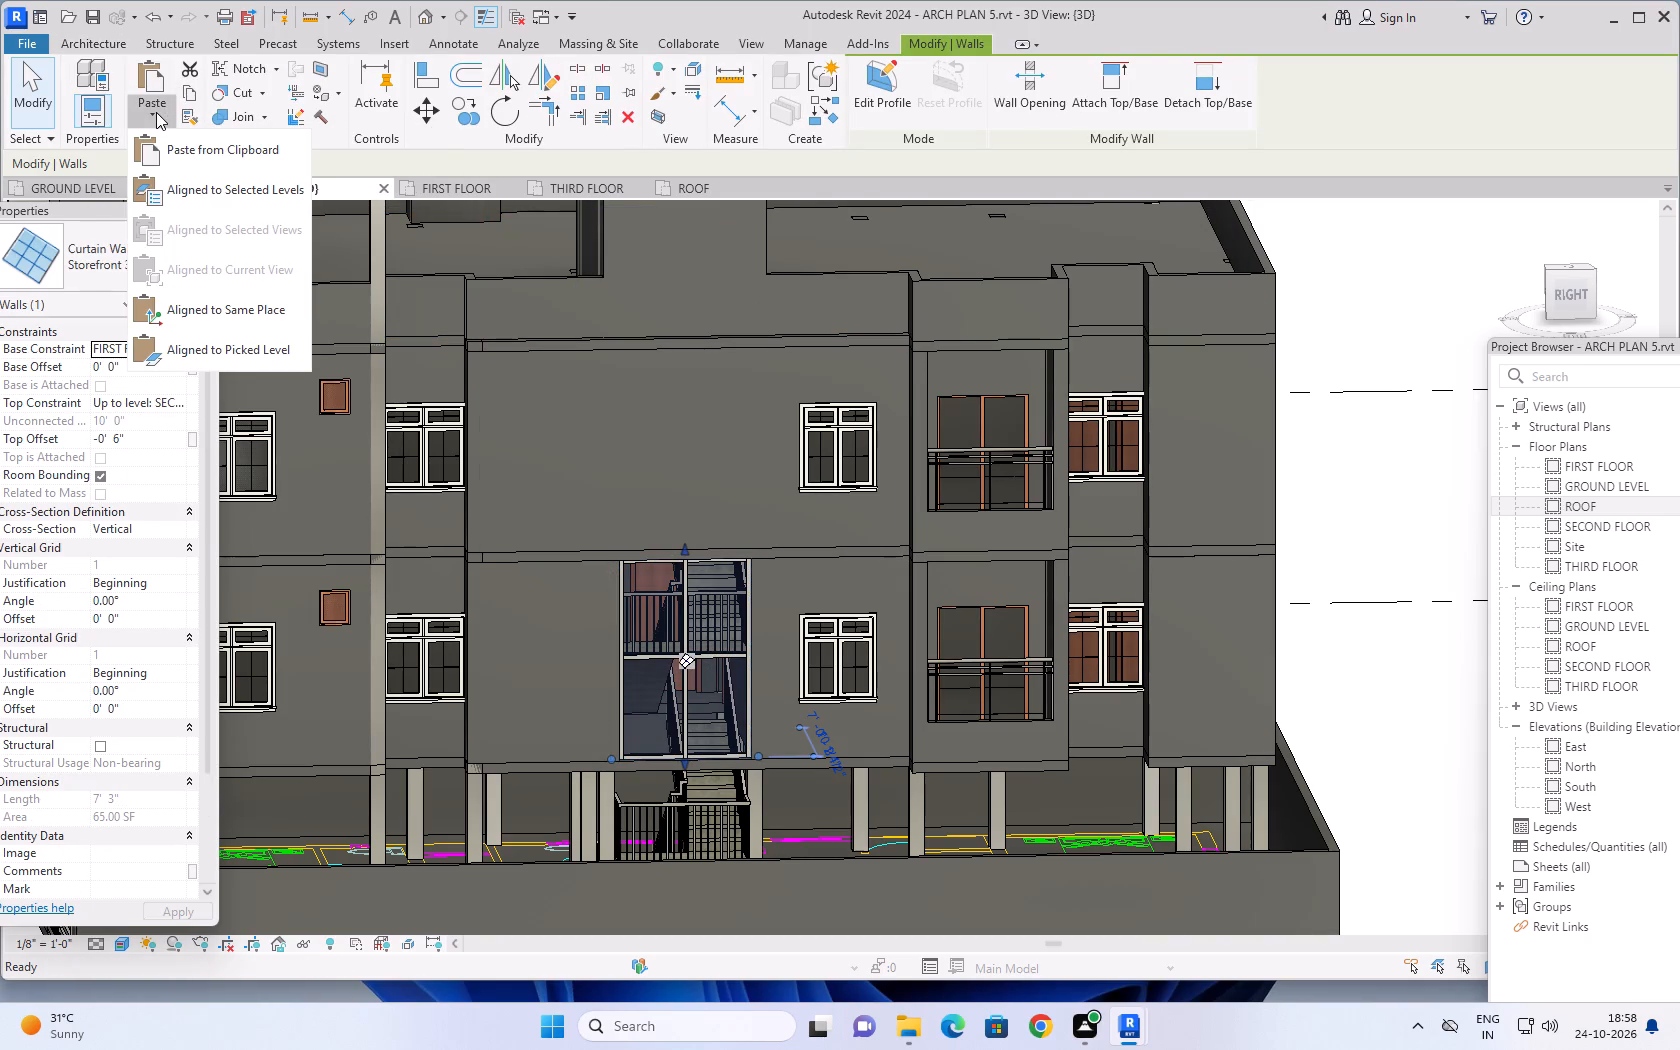
{"action": "left_click", "coordinate": [214, 194]}
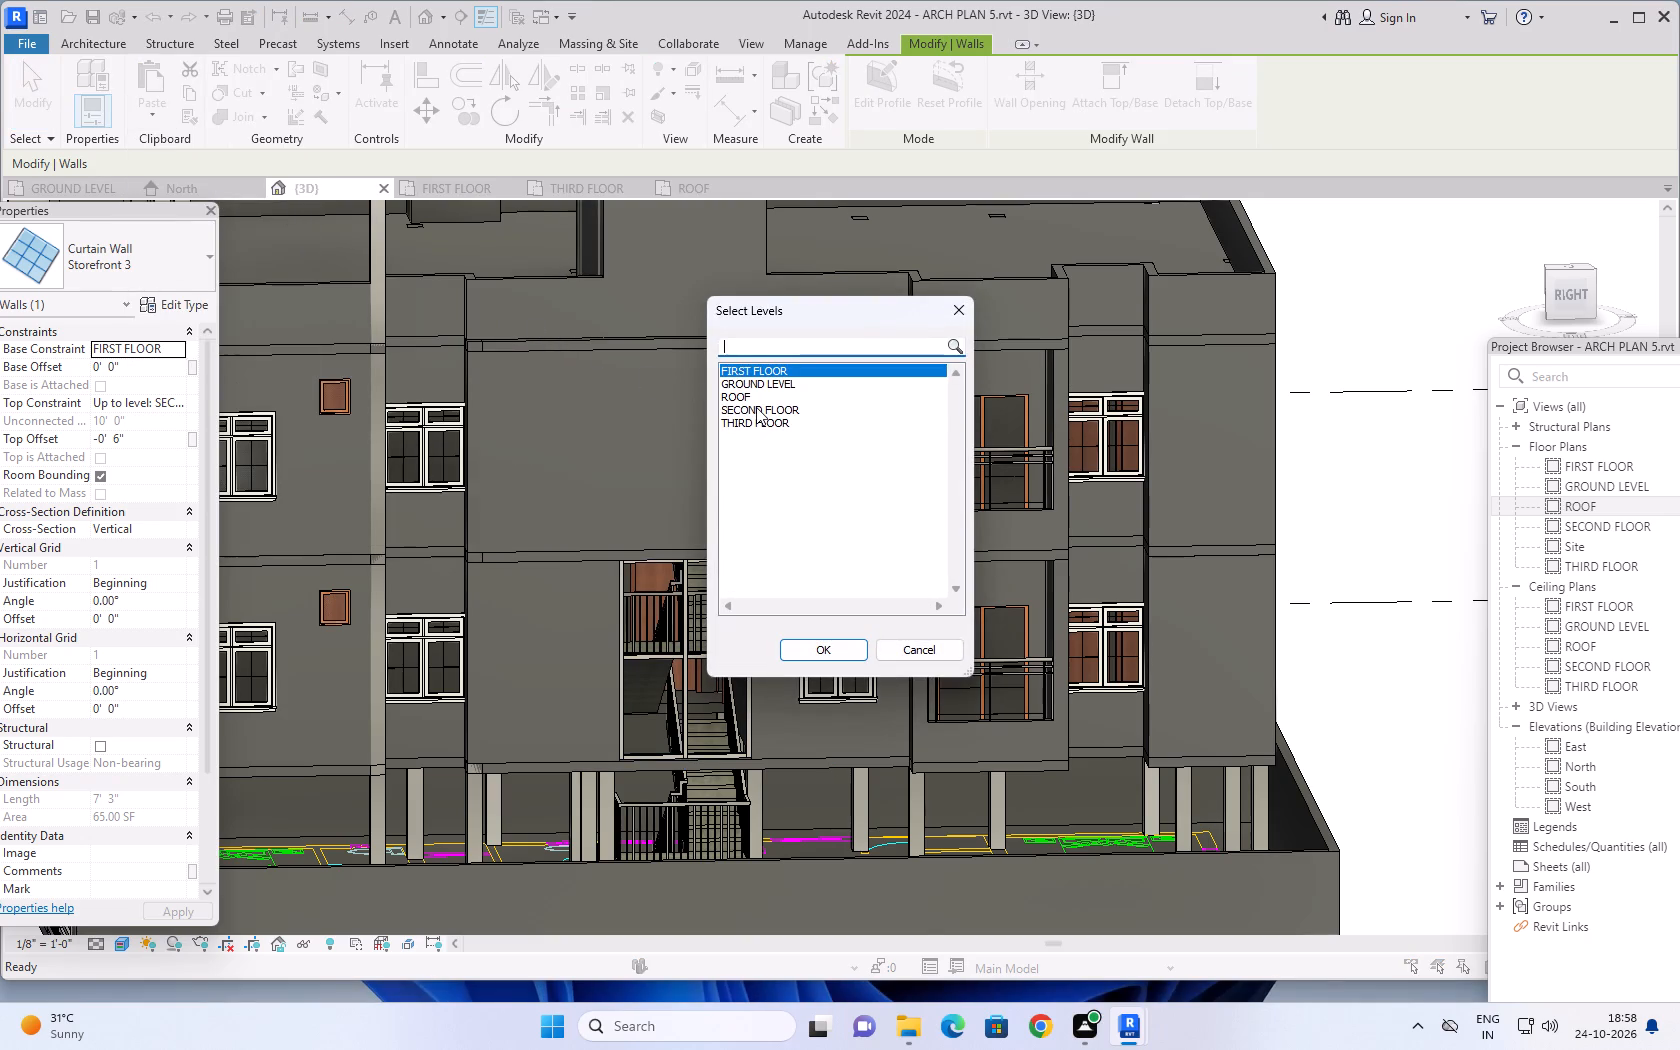
{"action": "left_click", "coordinate": [756, 407]}
{"action": "left_click", "coordinate": [767, 419], "text": "ctrl"}
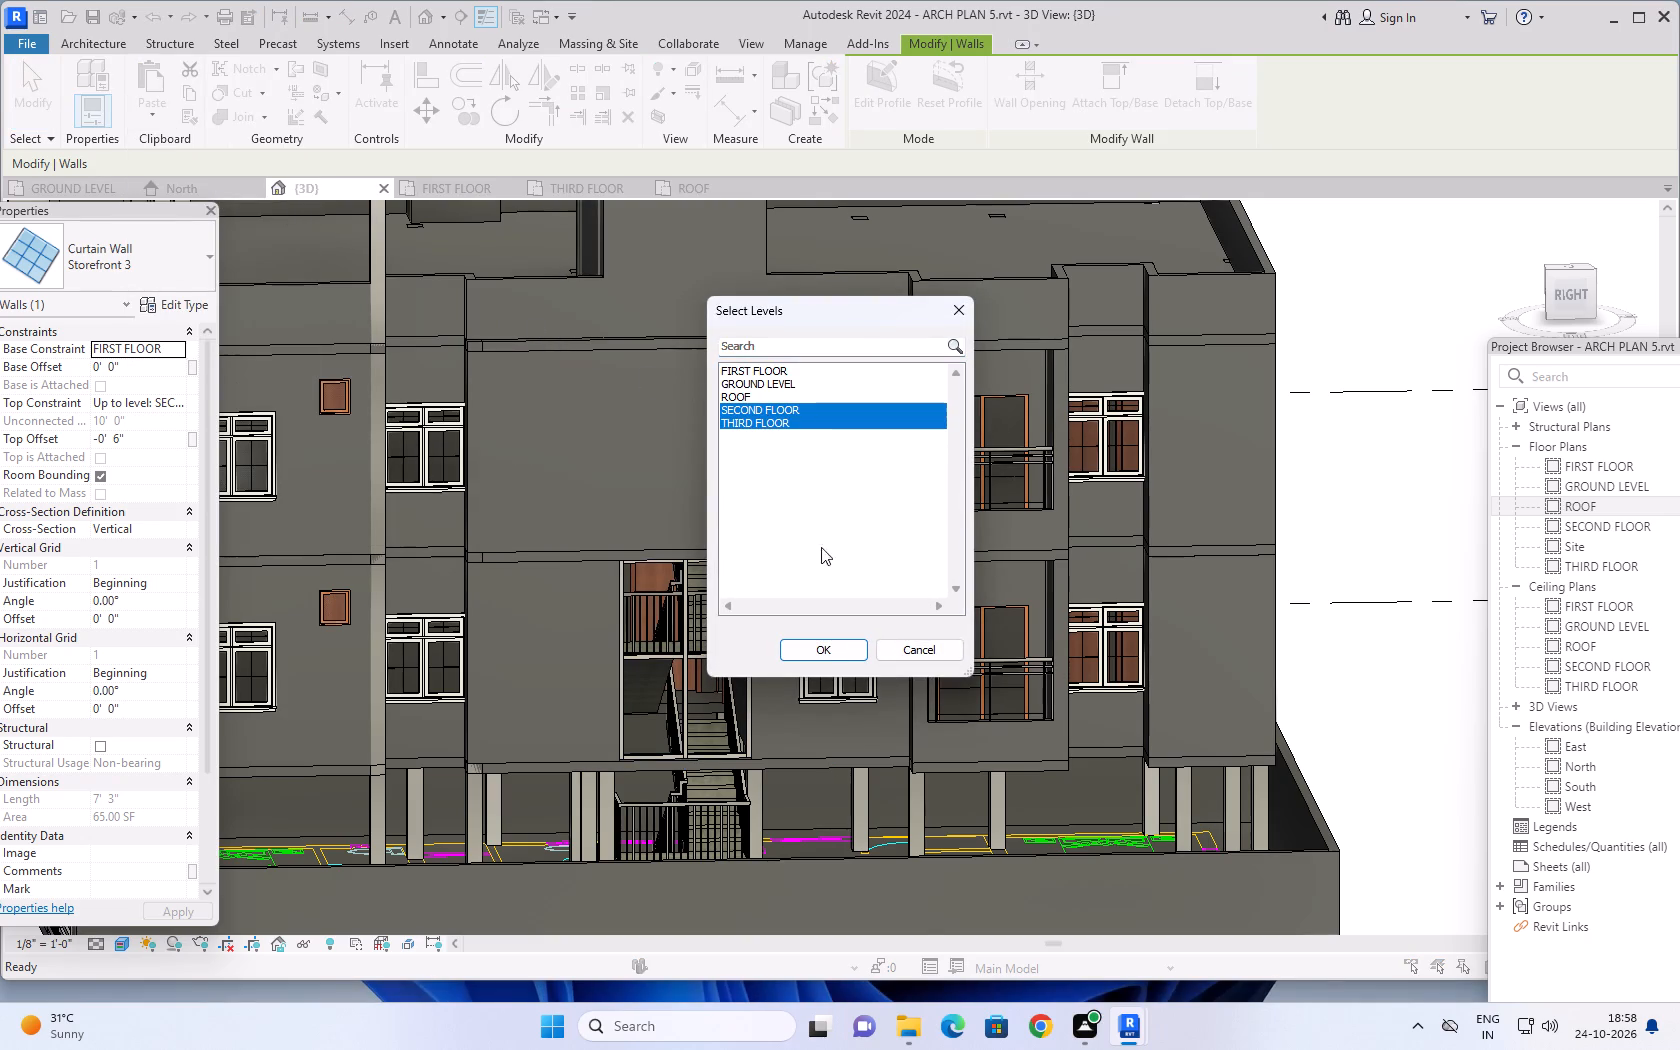
{"action": "left_click", "coordinate": [833, 654]}
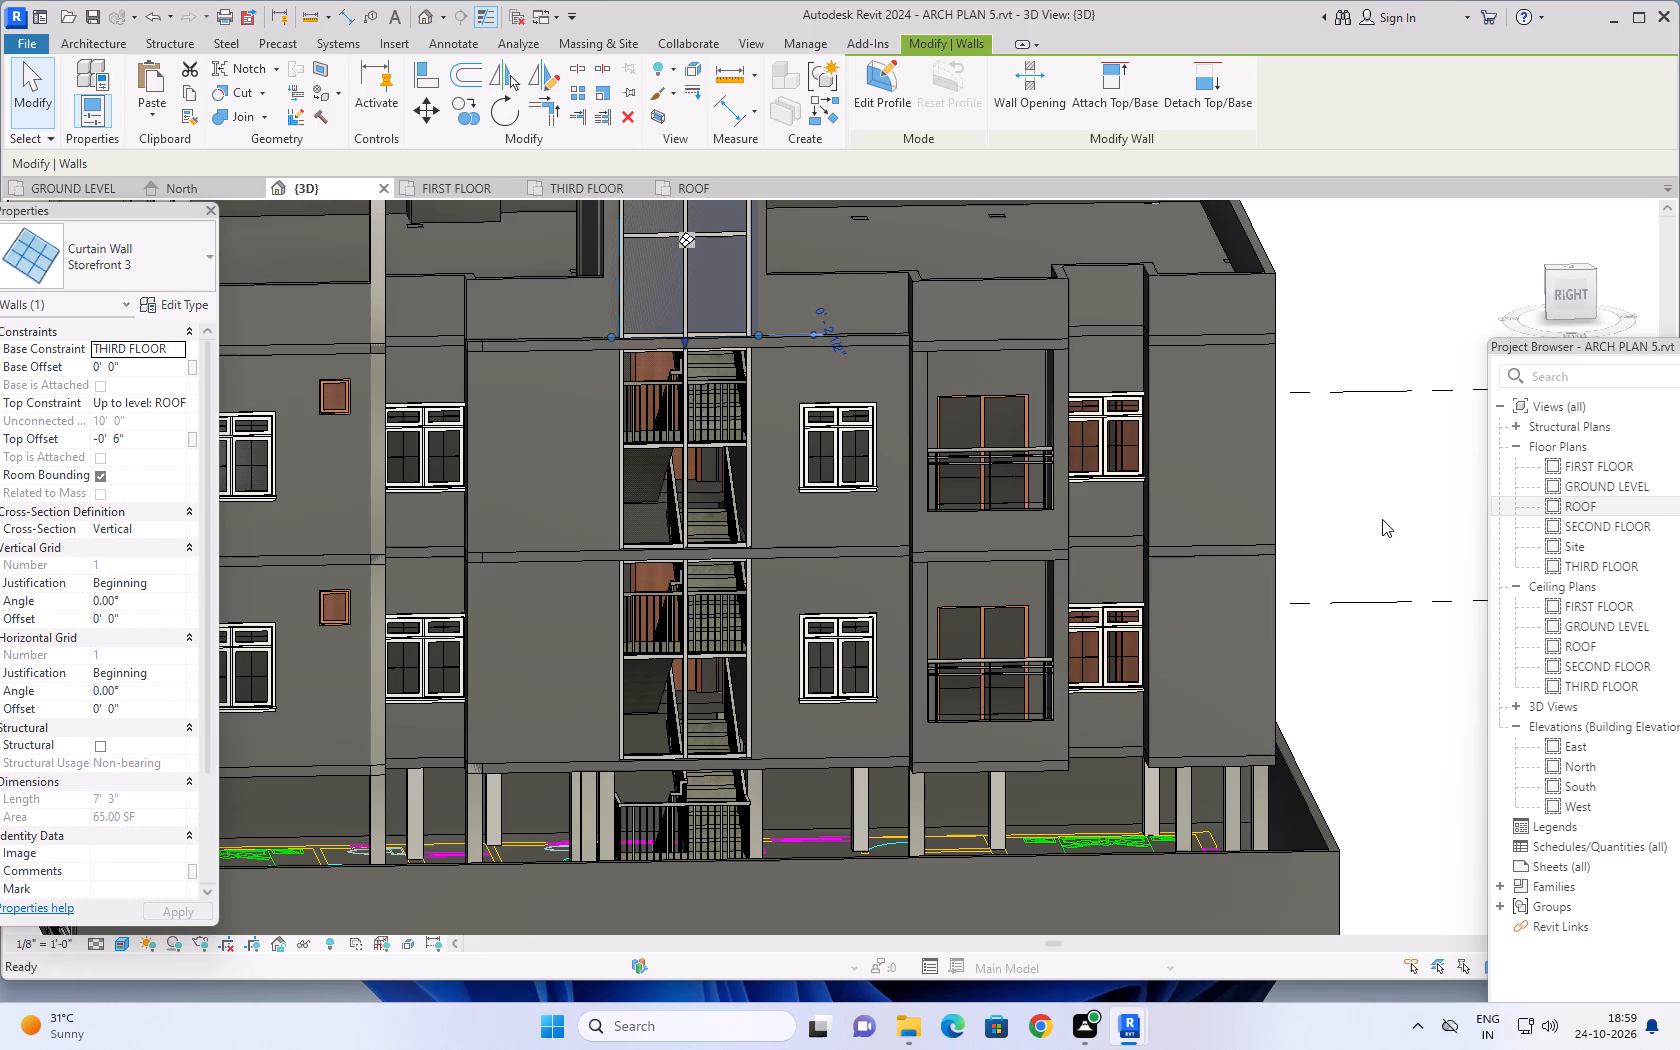
{"action": "key", "text": "Escape"}
{"action": "key", "text": "Escape"}
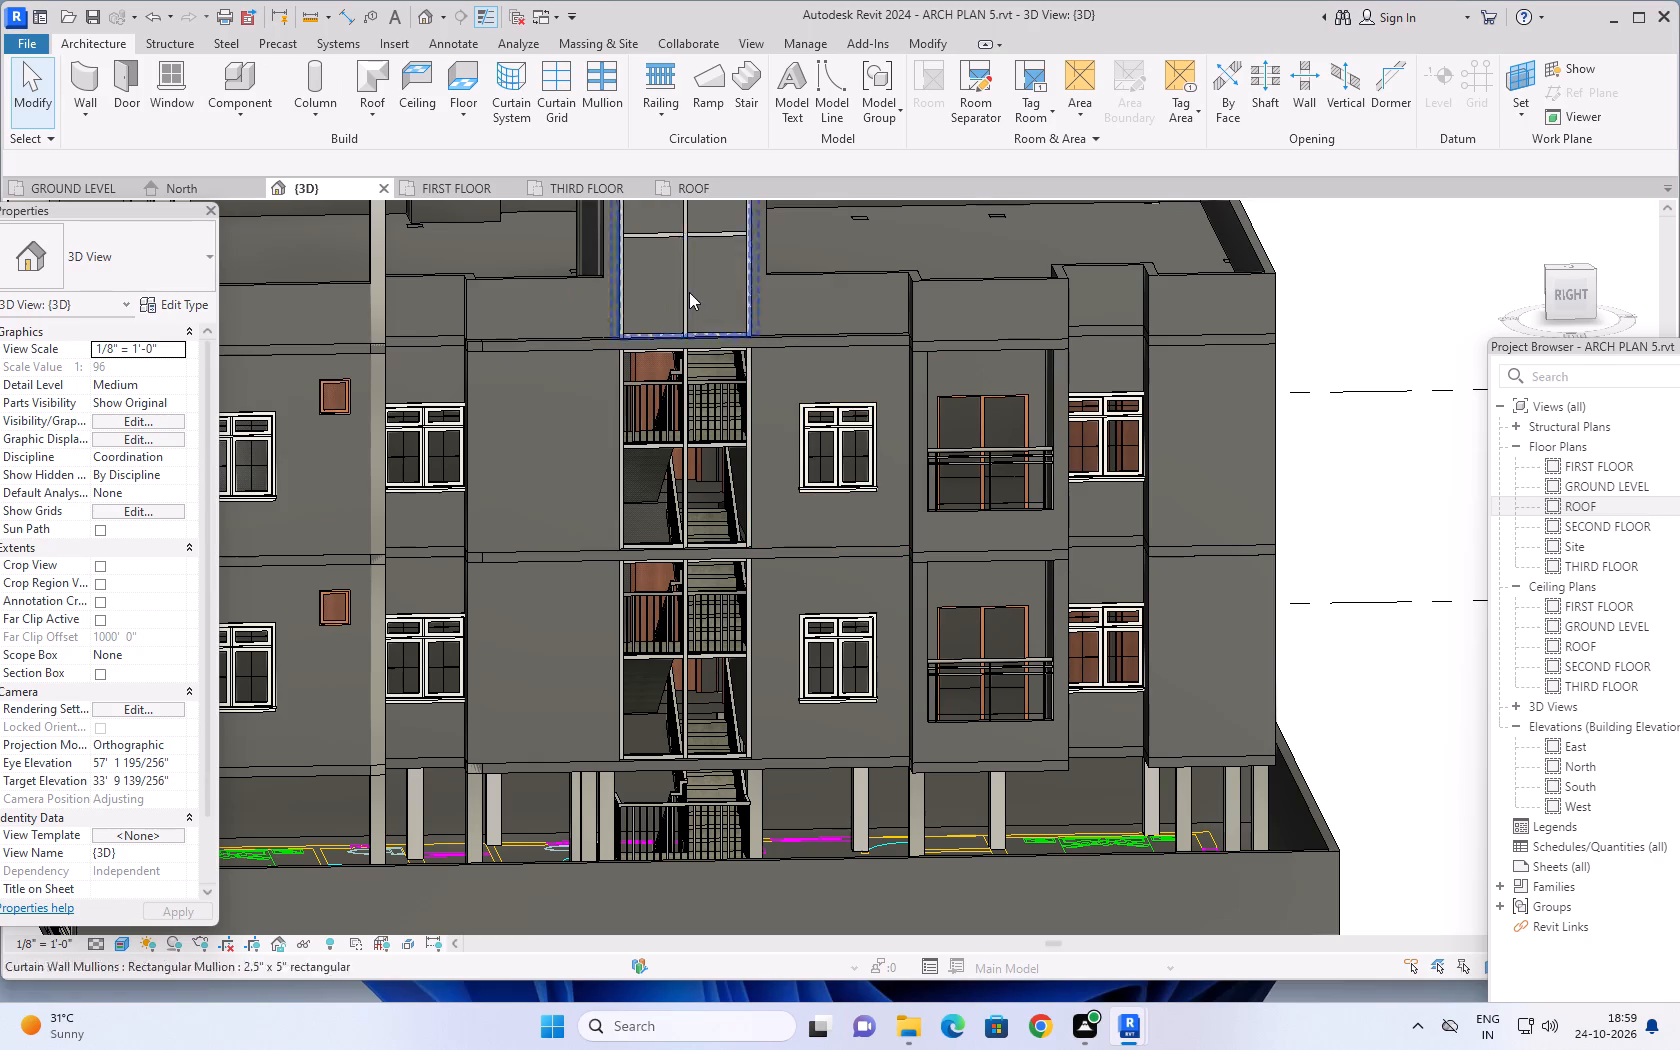
In the THIRD FLOOR plan, nudge the staircase's Storefront 3 curtain wall inward toward the stair landing.
{"action": "left_click", "coordinate": [707, 273]}
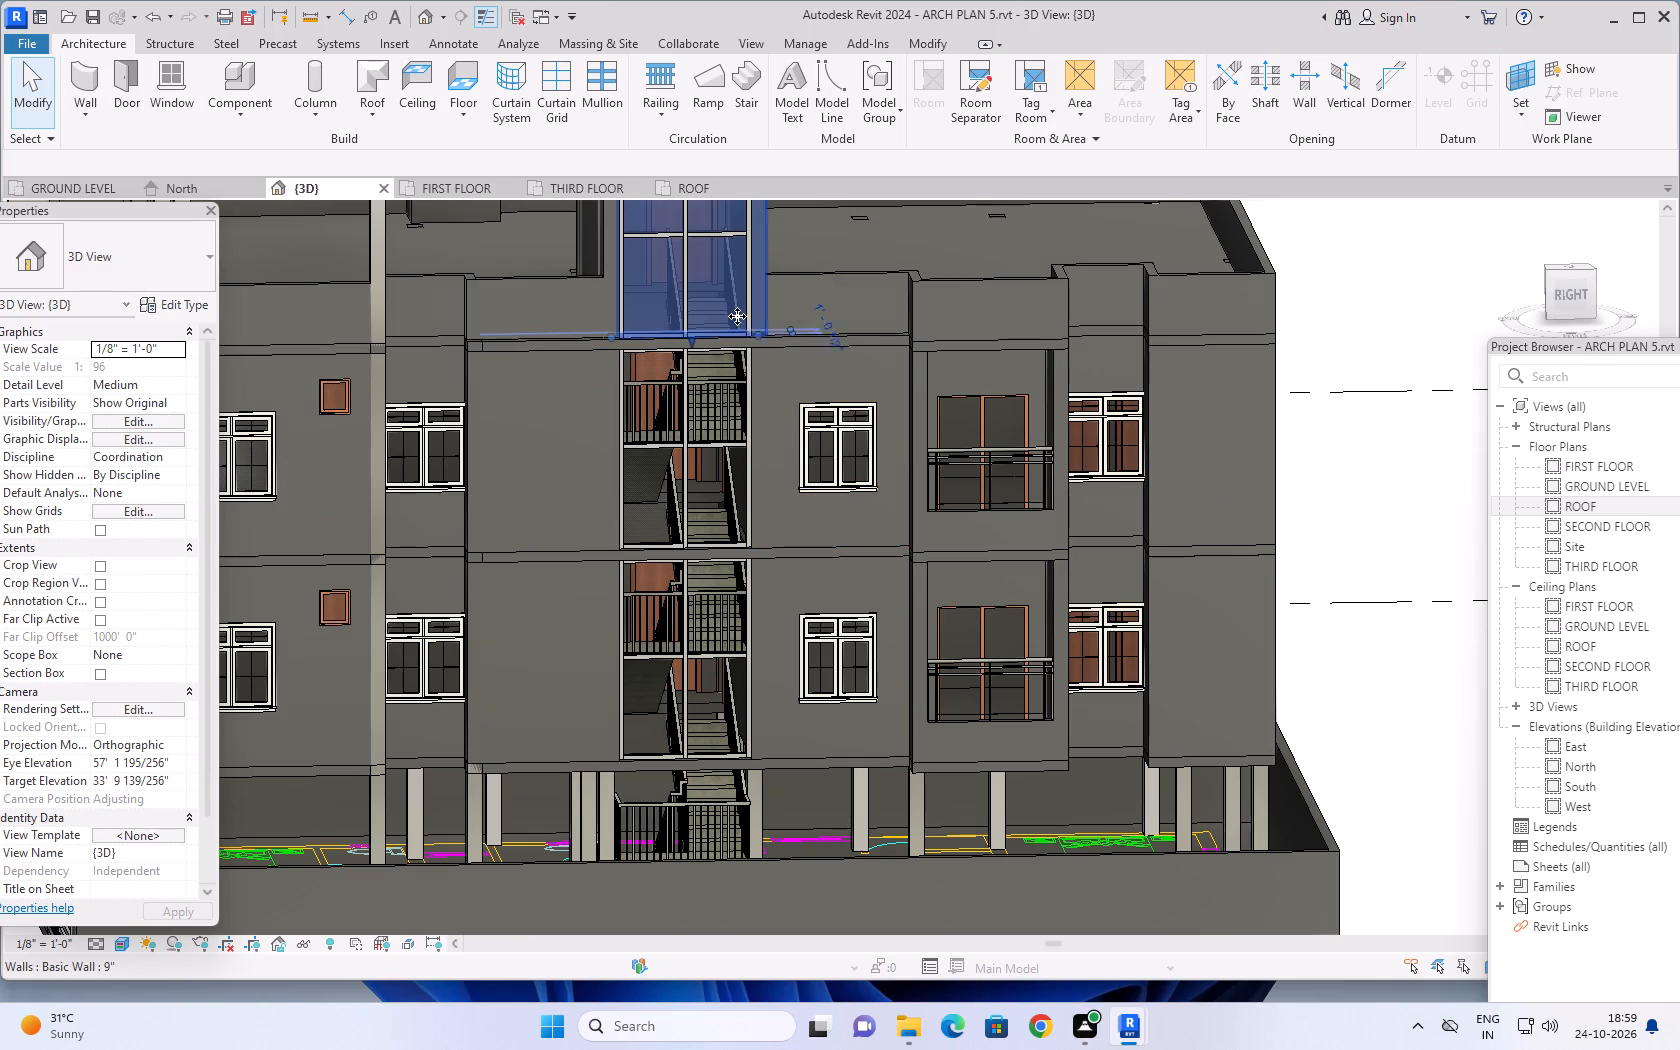
{"action": "scroll", "coordinate": [741, 321], "scroll_direction": "down", "scroll_amount": 2}
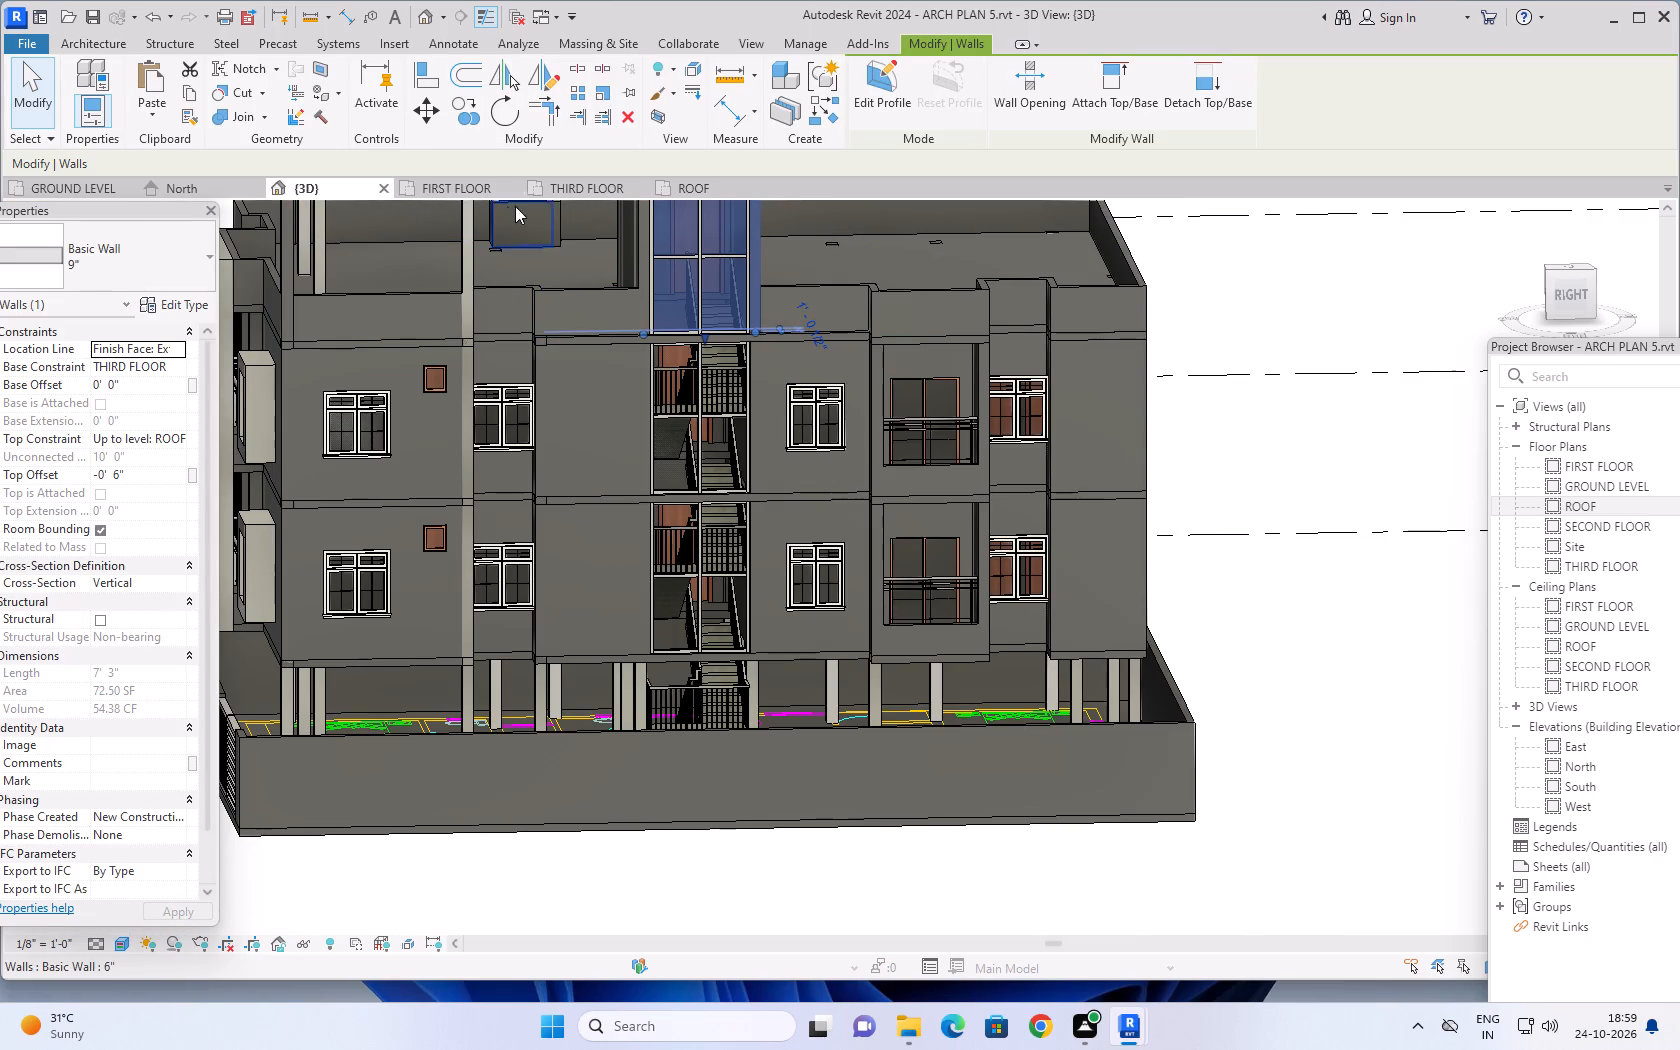
{"action": "left_click", "coordinate": [590, 189]}
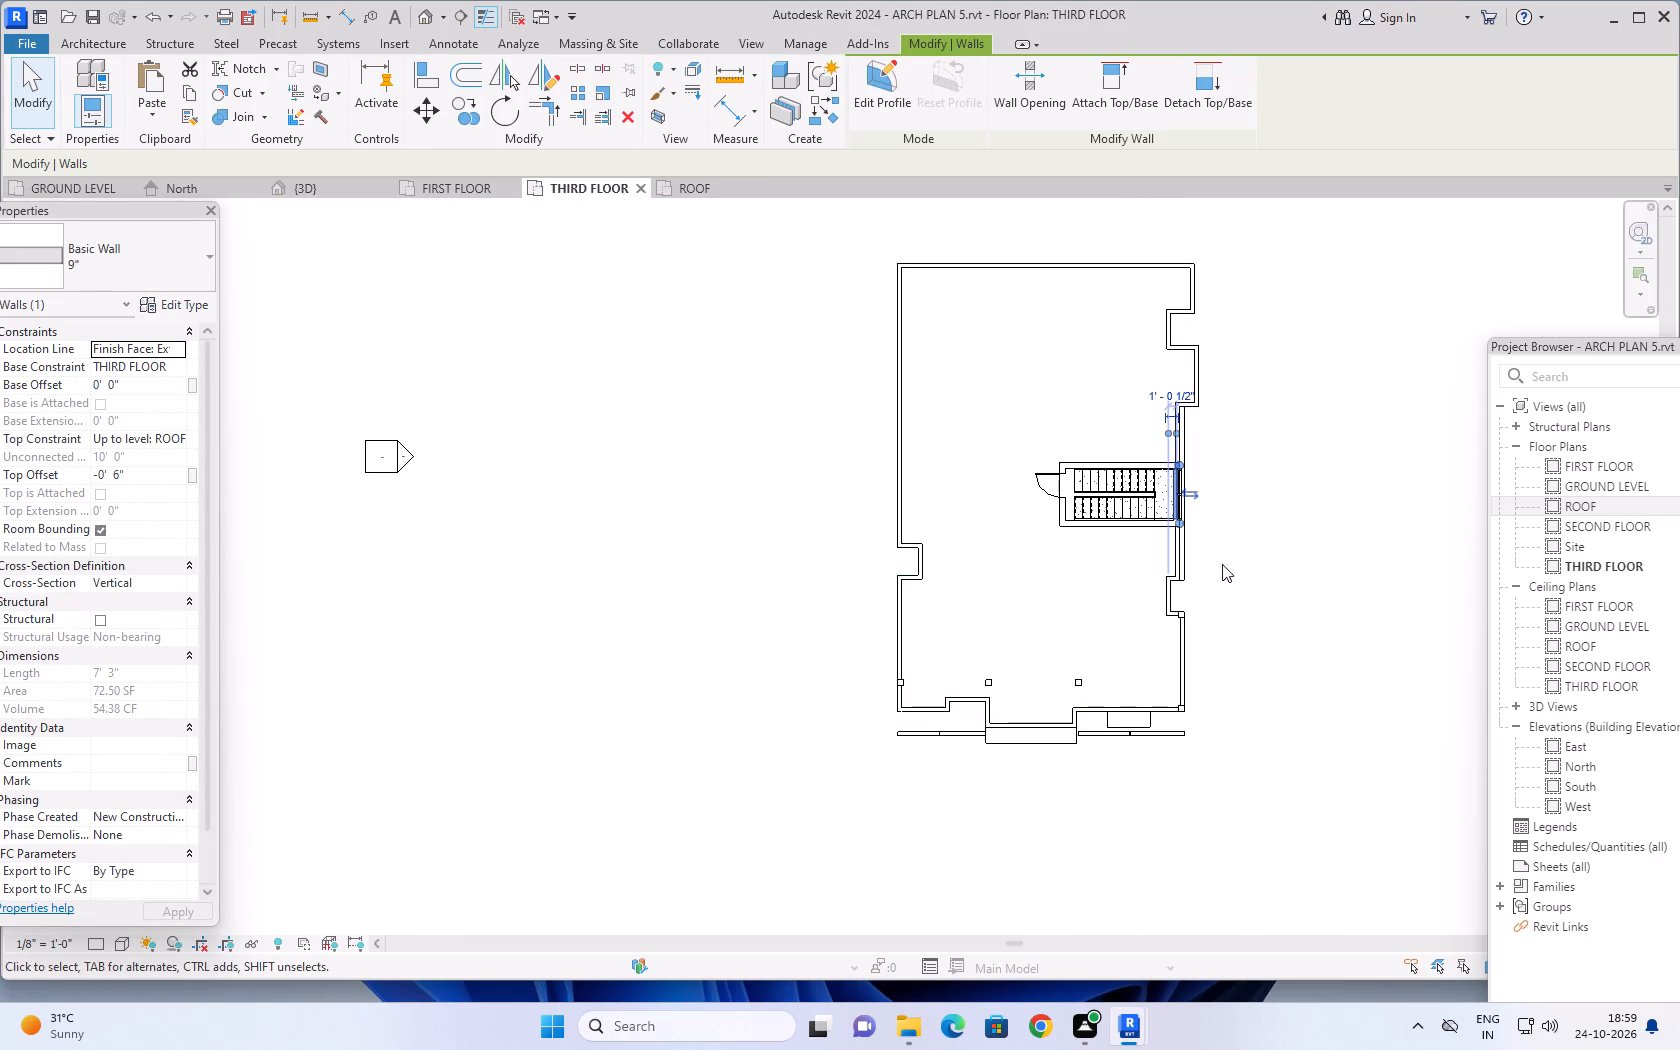
{"action": "scroll", "coordinate": [1185, 489], "scroll_direction": "up", "scroll_amount": 15}
{"action": "key", "text": "Escape"}
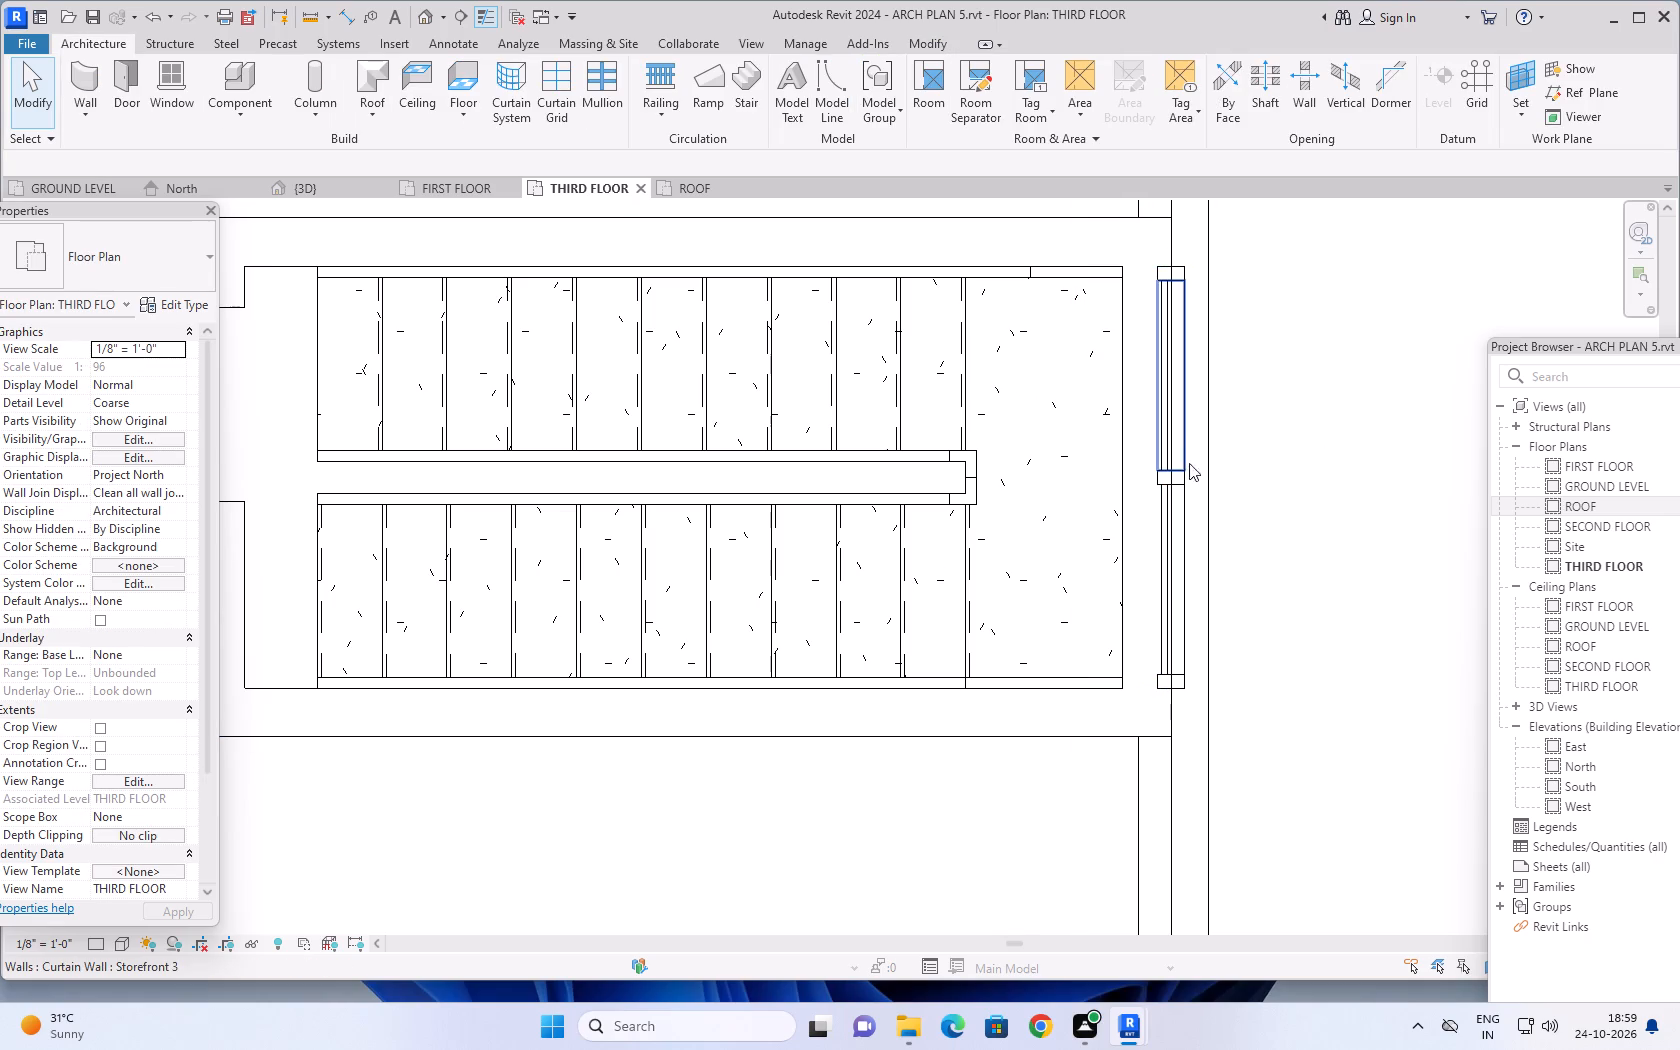
{"action": "left_click", "coordinate": [1166, 494]}
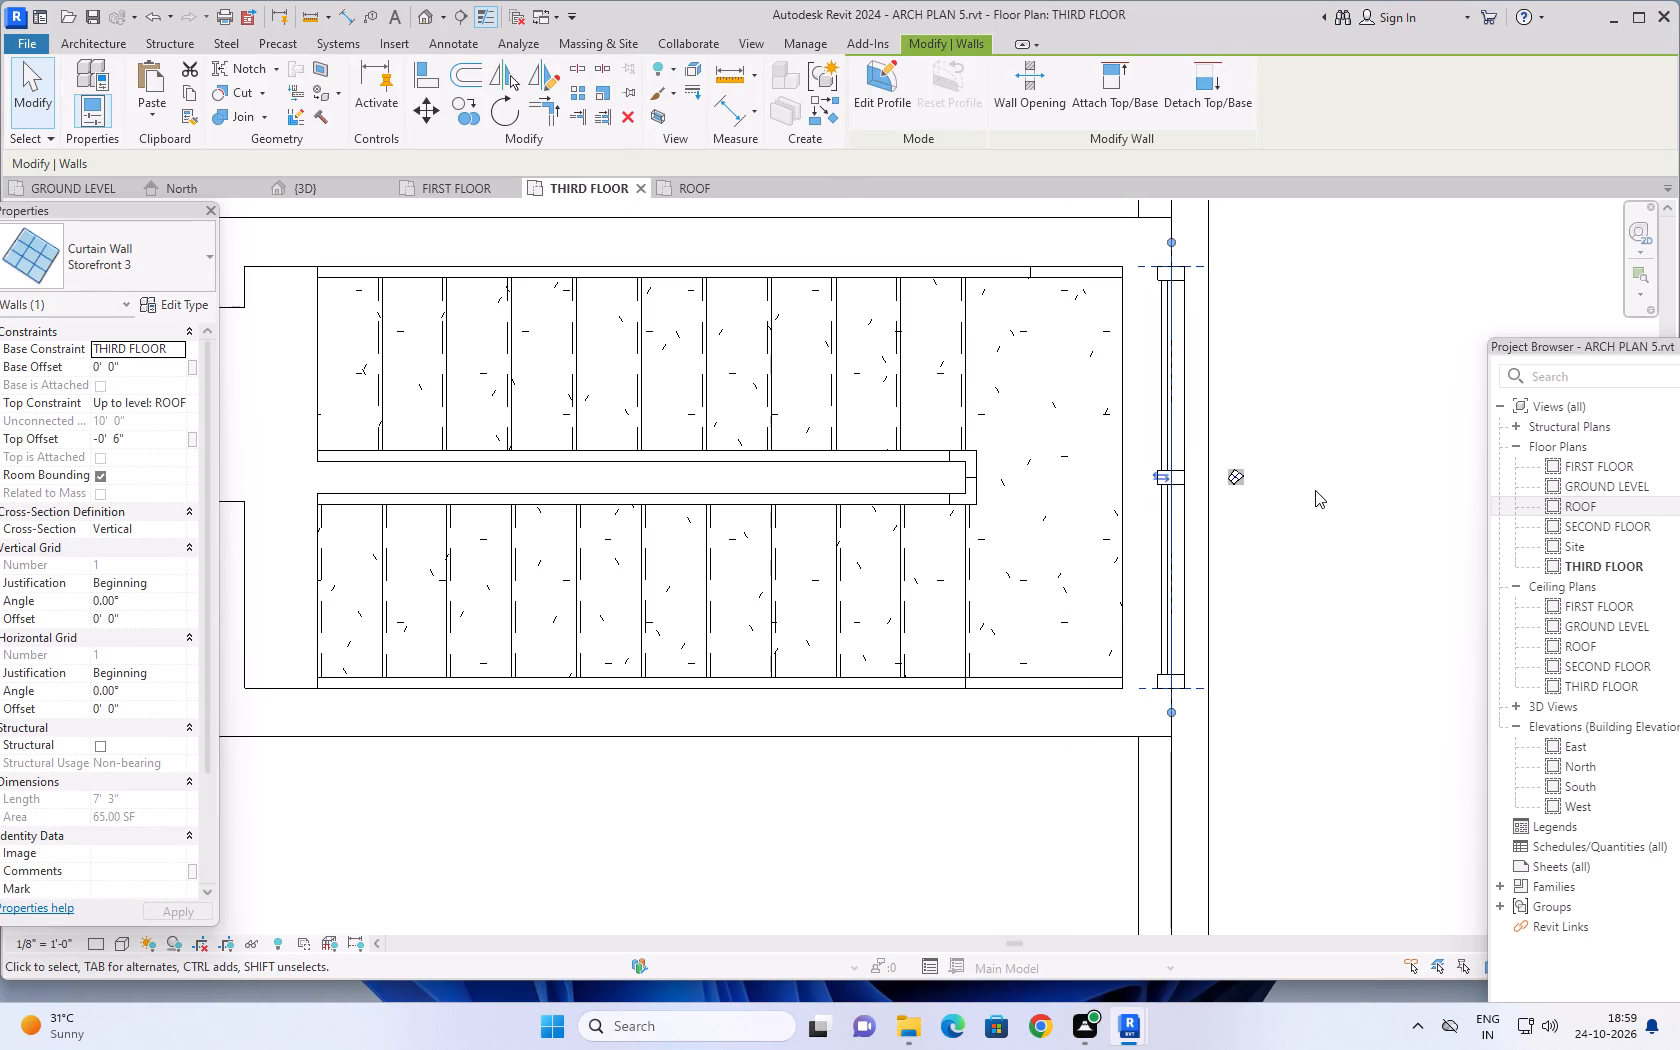
{"action": "key", "text": "Left"}
{"action": "key", "text": "Left"}
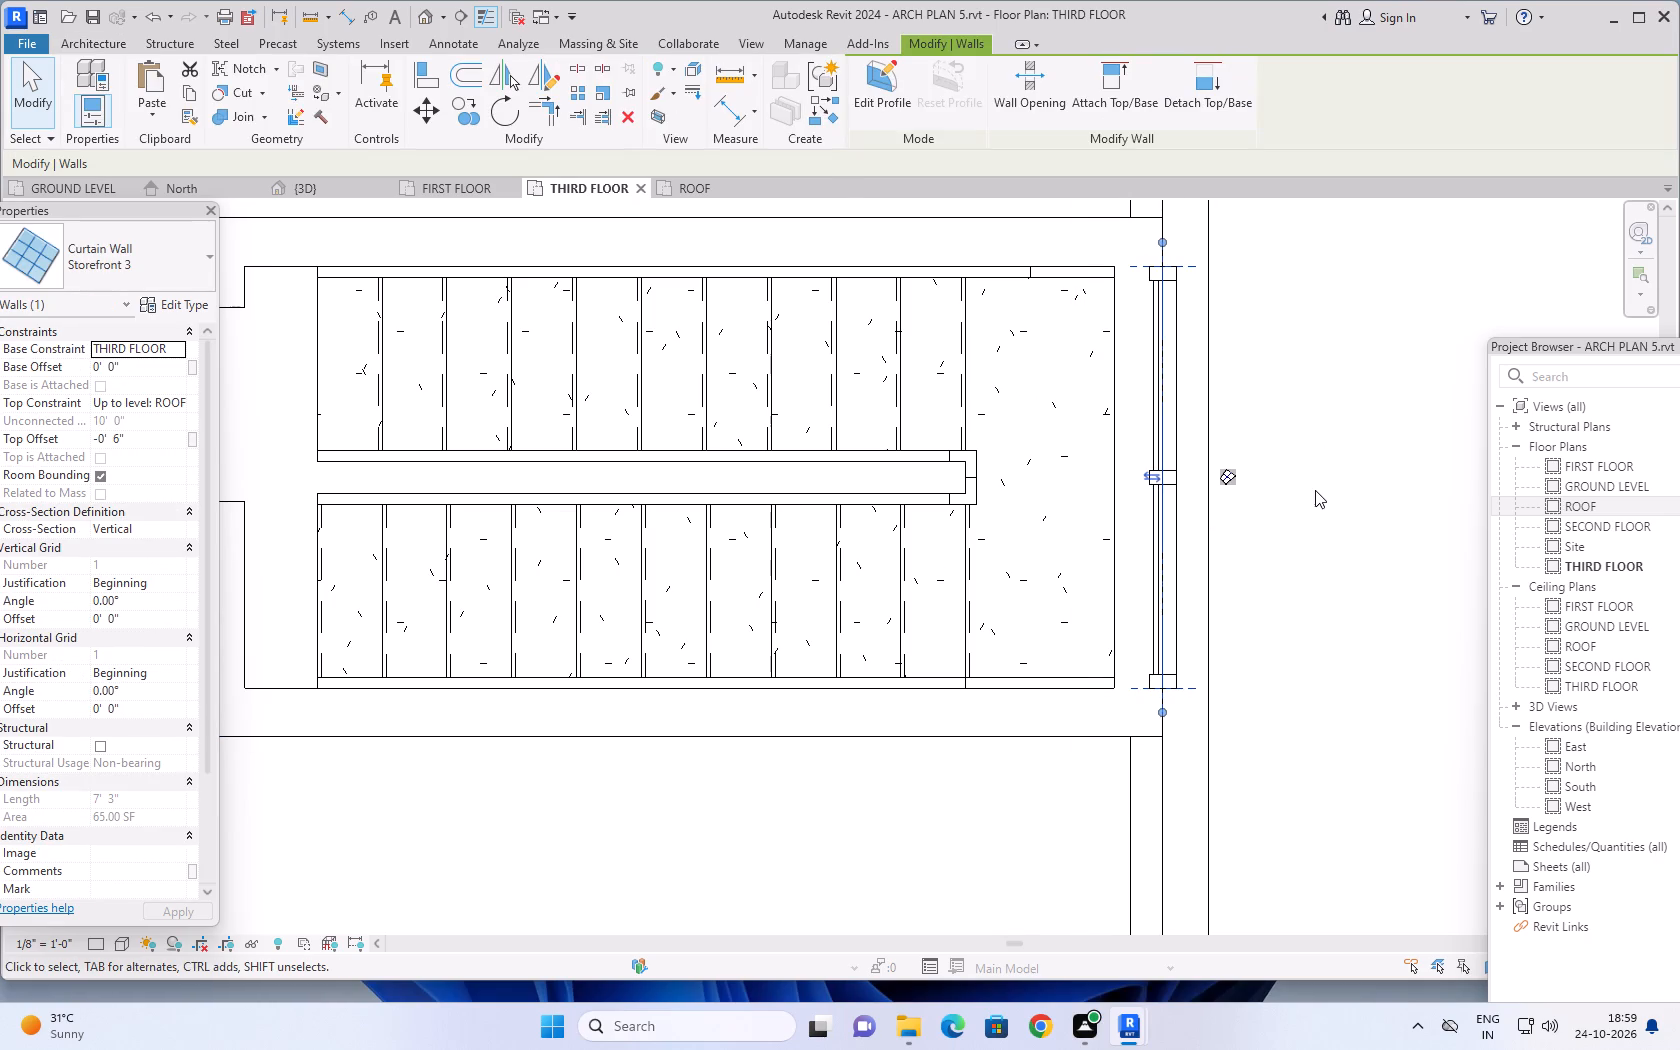
{"action": "key", "text": "Left"}
{"action": "key", "text": "Left"}
{"action": "key", "text": "Left"}
{"action": "key", "text": "Left"}
{"action": "key", "text": "Left"}
{"action": "key", "text": "Left"}
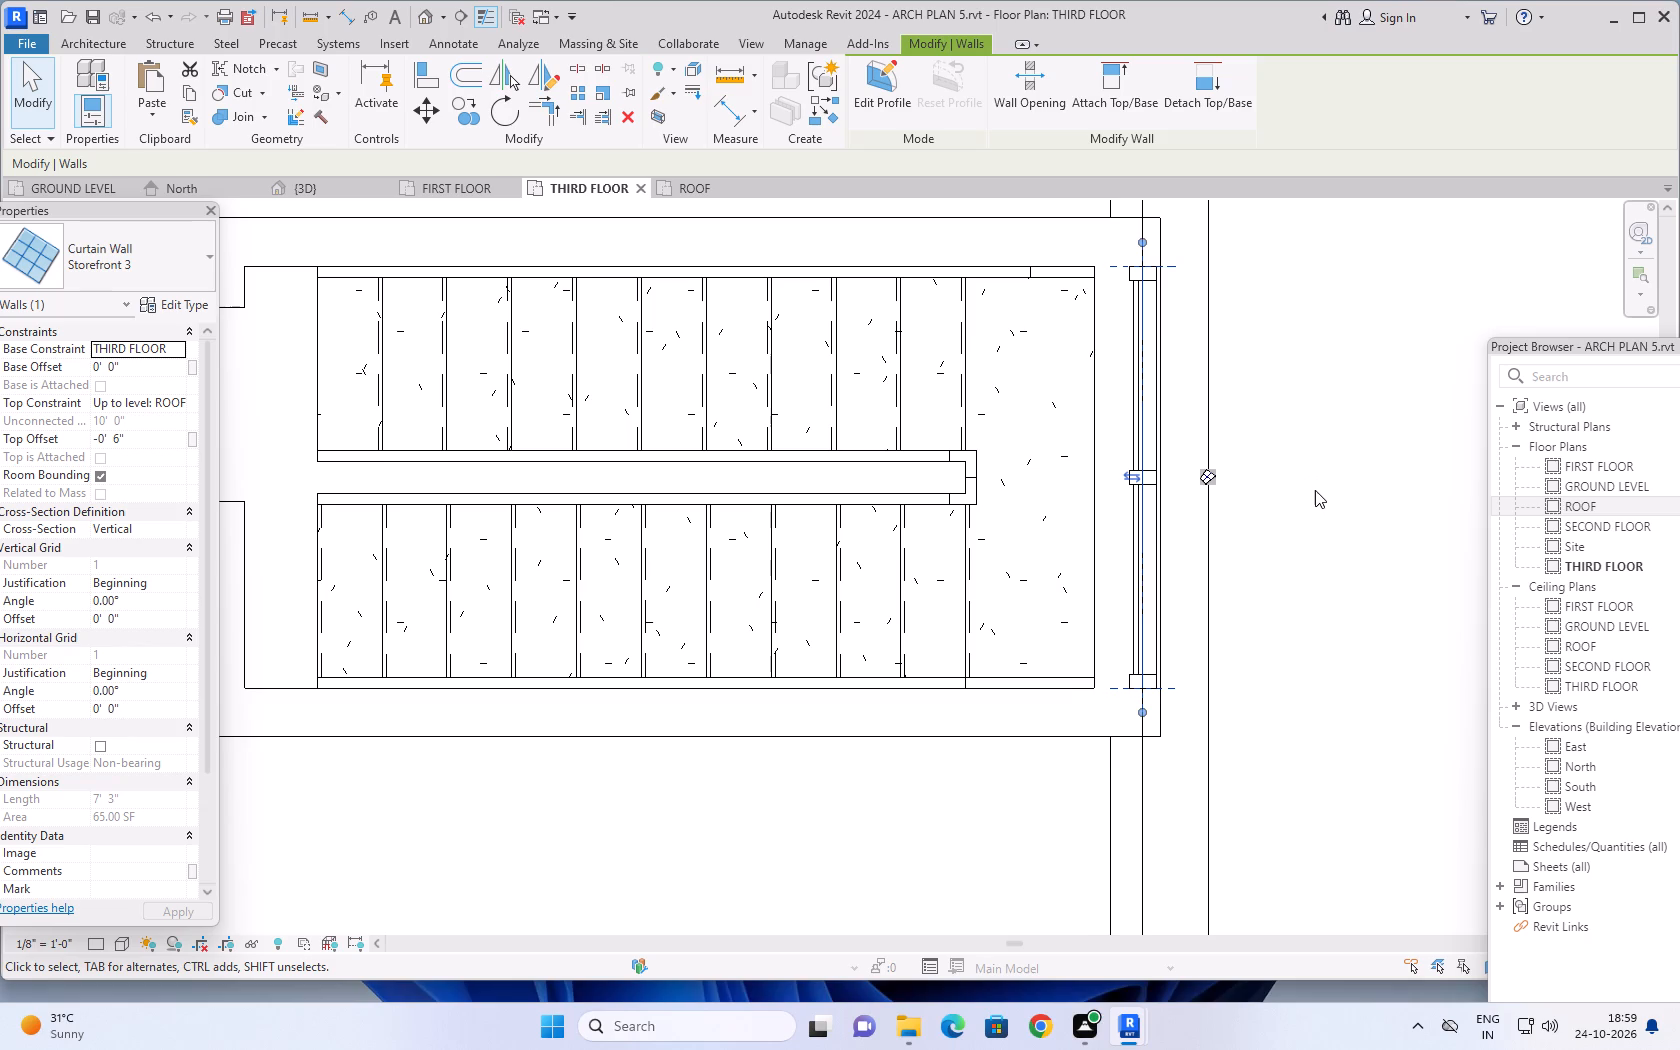
{"action": "key", "text": "Left"}
{"action": "key", "text": "Left"}
{"action": "key", "text": "Left"}
{"action": "key", "text": "Left"}
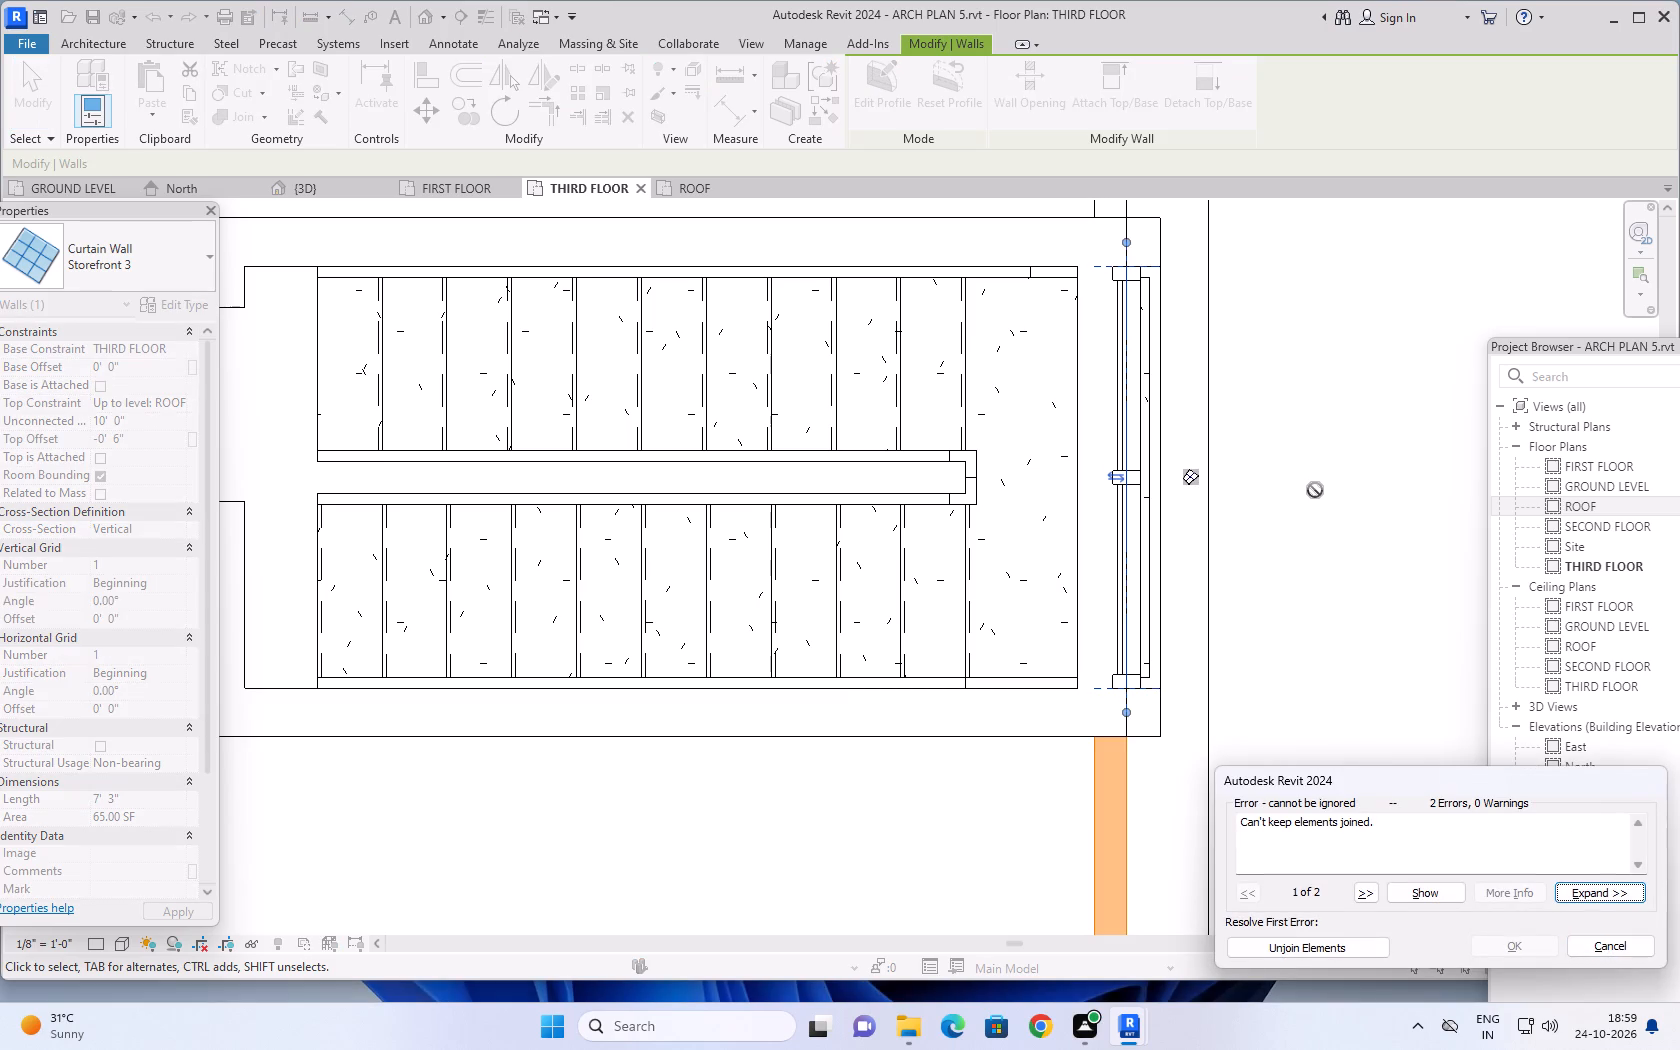
{"action": "key", "text": "ctrl+z"}
{"action": "key", "text": "ctrl+z"}
{"action": "key", "text": "Escape"}
{"action": "key", "text": "Escape"}
{"action": "key", "text": "Escape"}
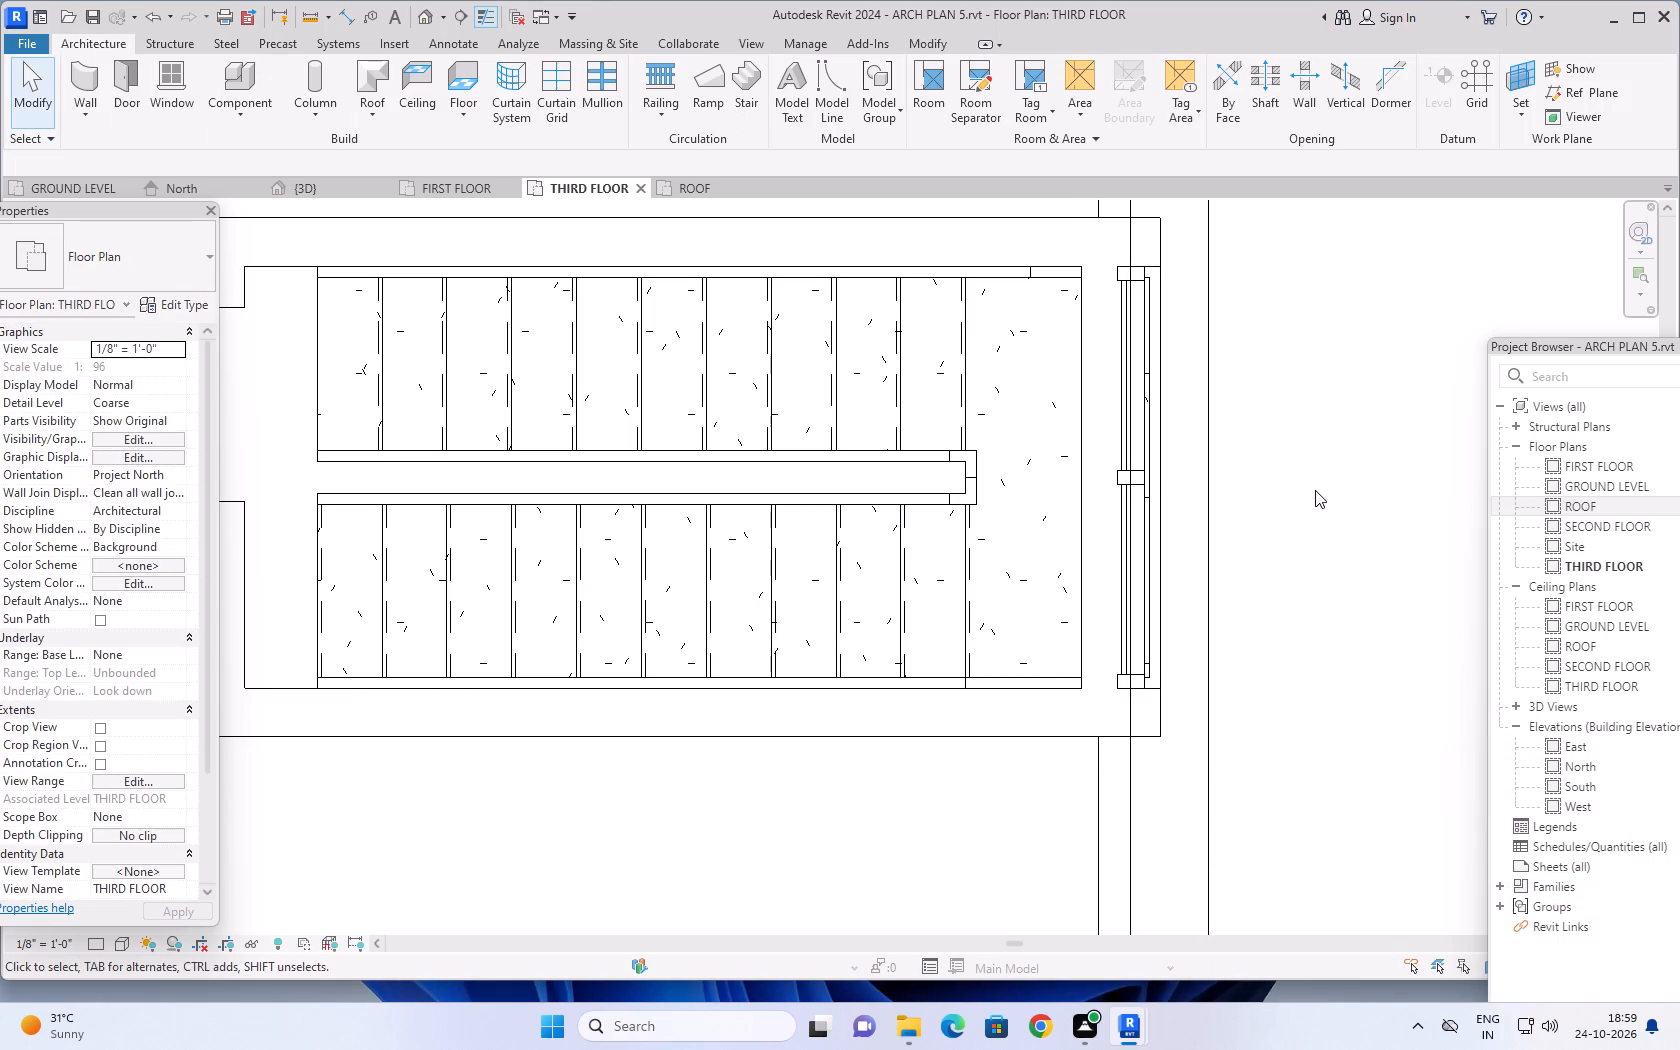
{"action": "key", "text": "Escape"}
{"action": "key", "text": "Escape"}
{"action": "scroll", "coordinate": [1294, 521], "scroll_direction": "down", "scroll_amount": 3}
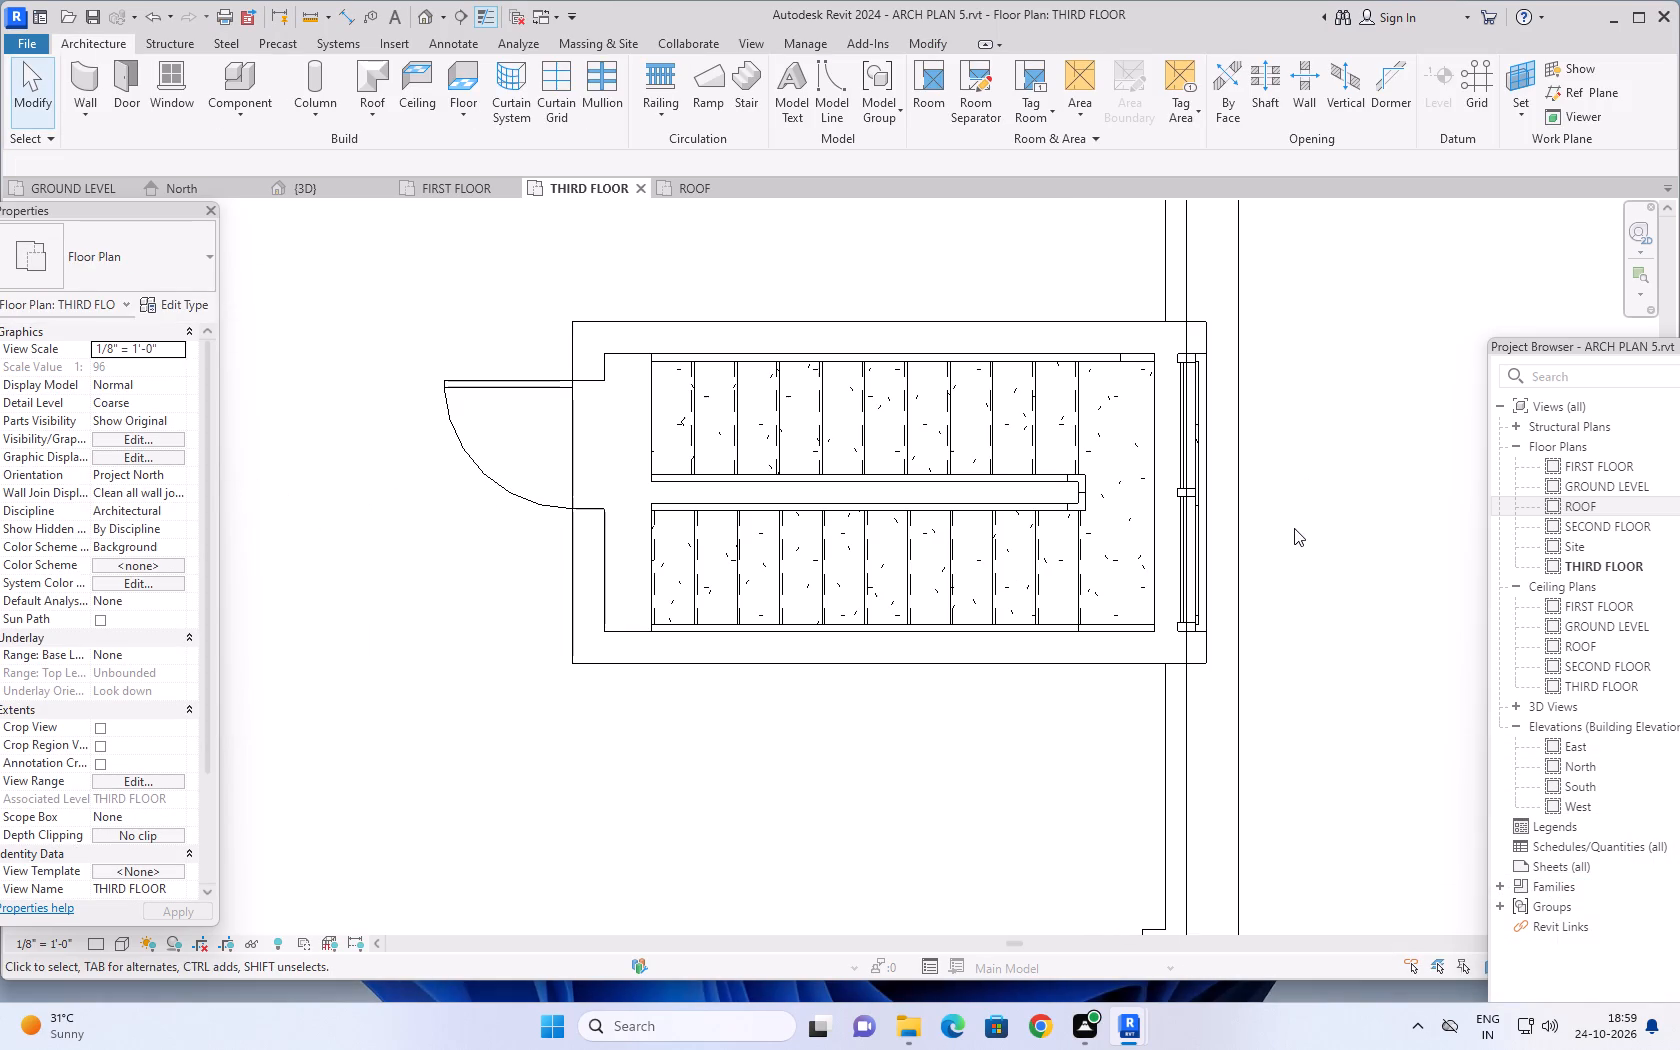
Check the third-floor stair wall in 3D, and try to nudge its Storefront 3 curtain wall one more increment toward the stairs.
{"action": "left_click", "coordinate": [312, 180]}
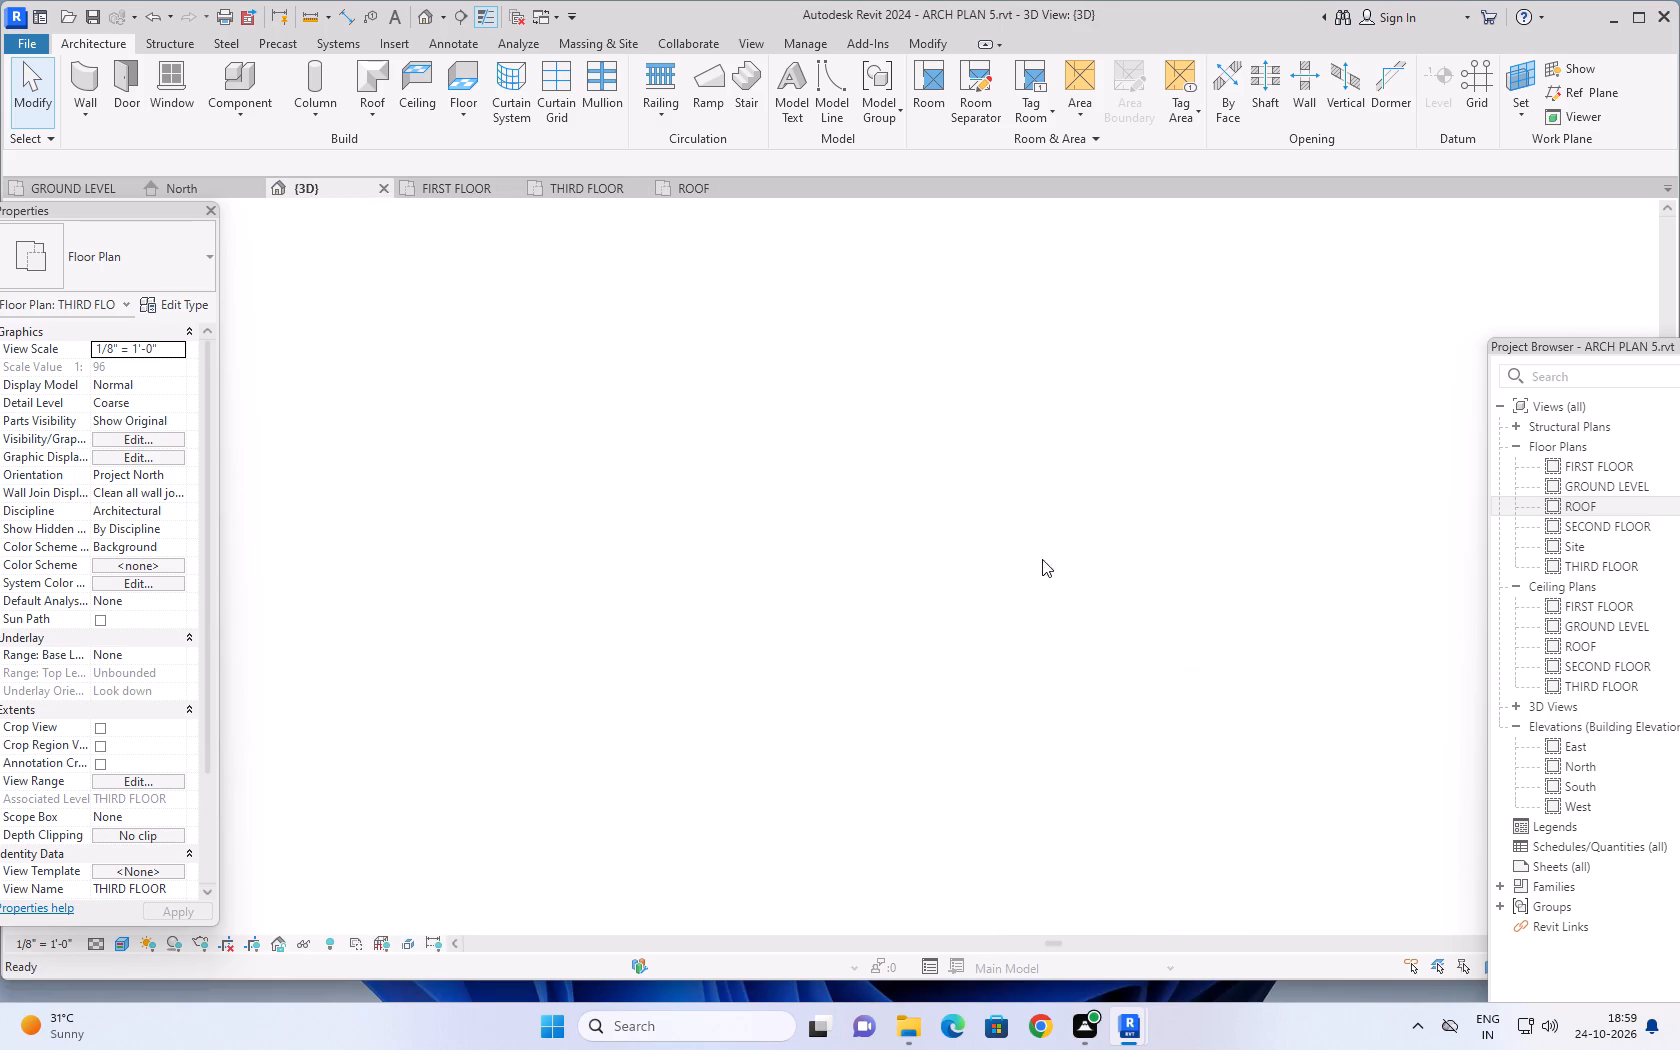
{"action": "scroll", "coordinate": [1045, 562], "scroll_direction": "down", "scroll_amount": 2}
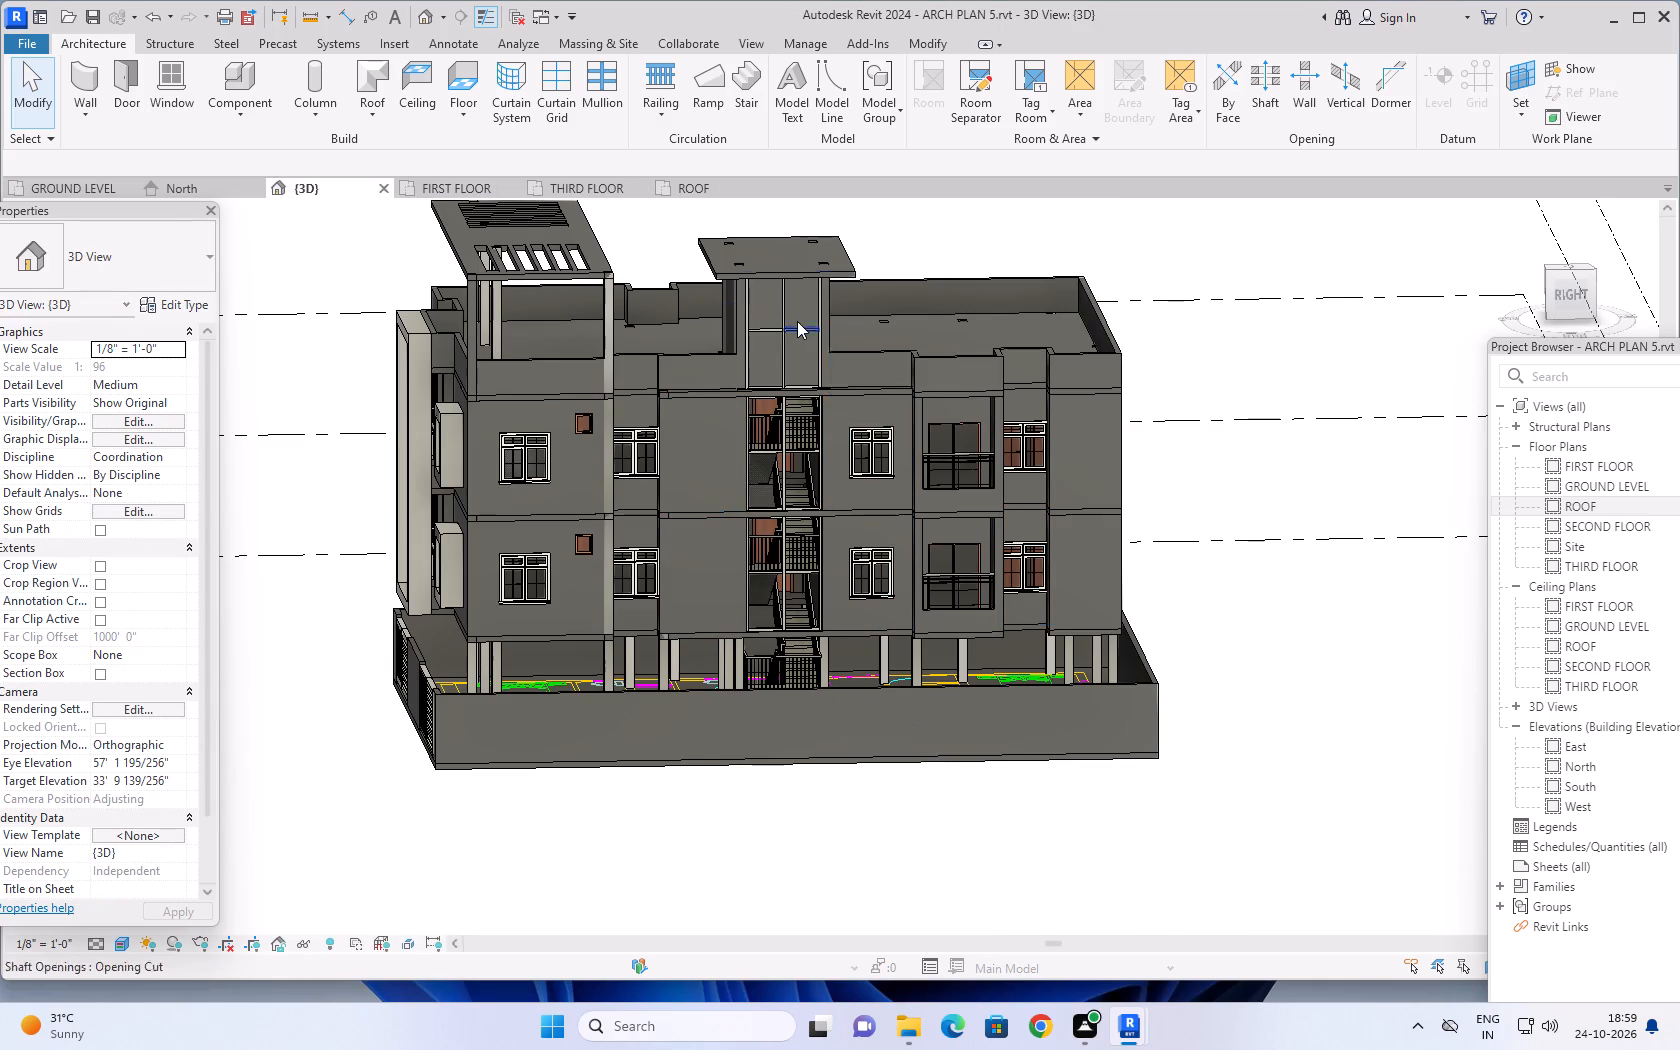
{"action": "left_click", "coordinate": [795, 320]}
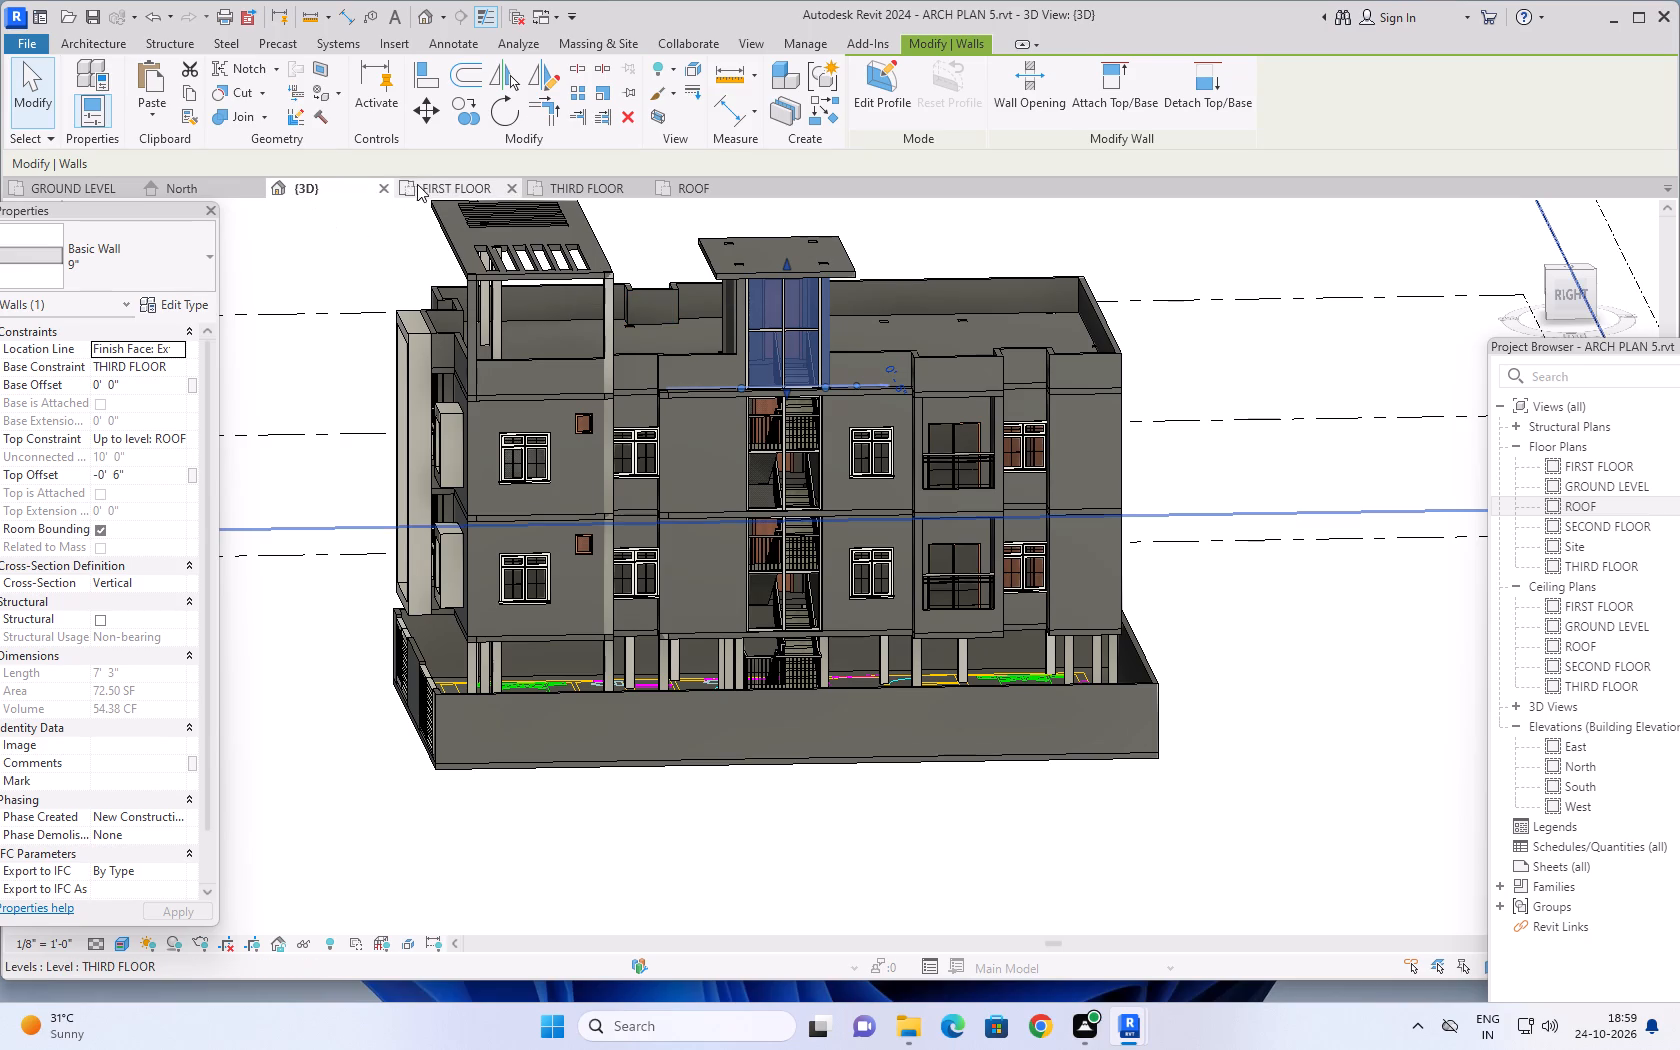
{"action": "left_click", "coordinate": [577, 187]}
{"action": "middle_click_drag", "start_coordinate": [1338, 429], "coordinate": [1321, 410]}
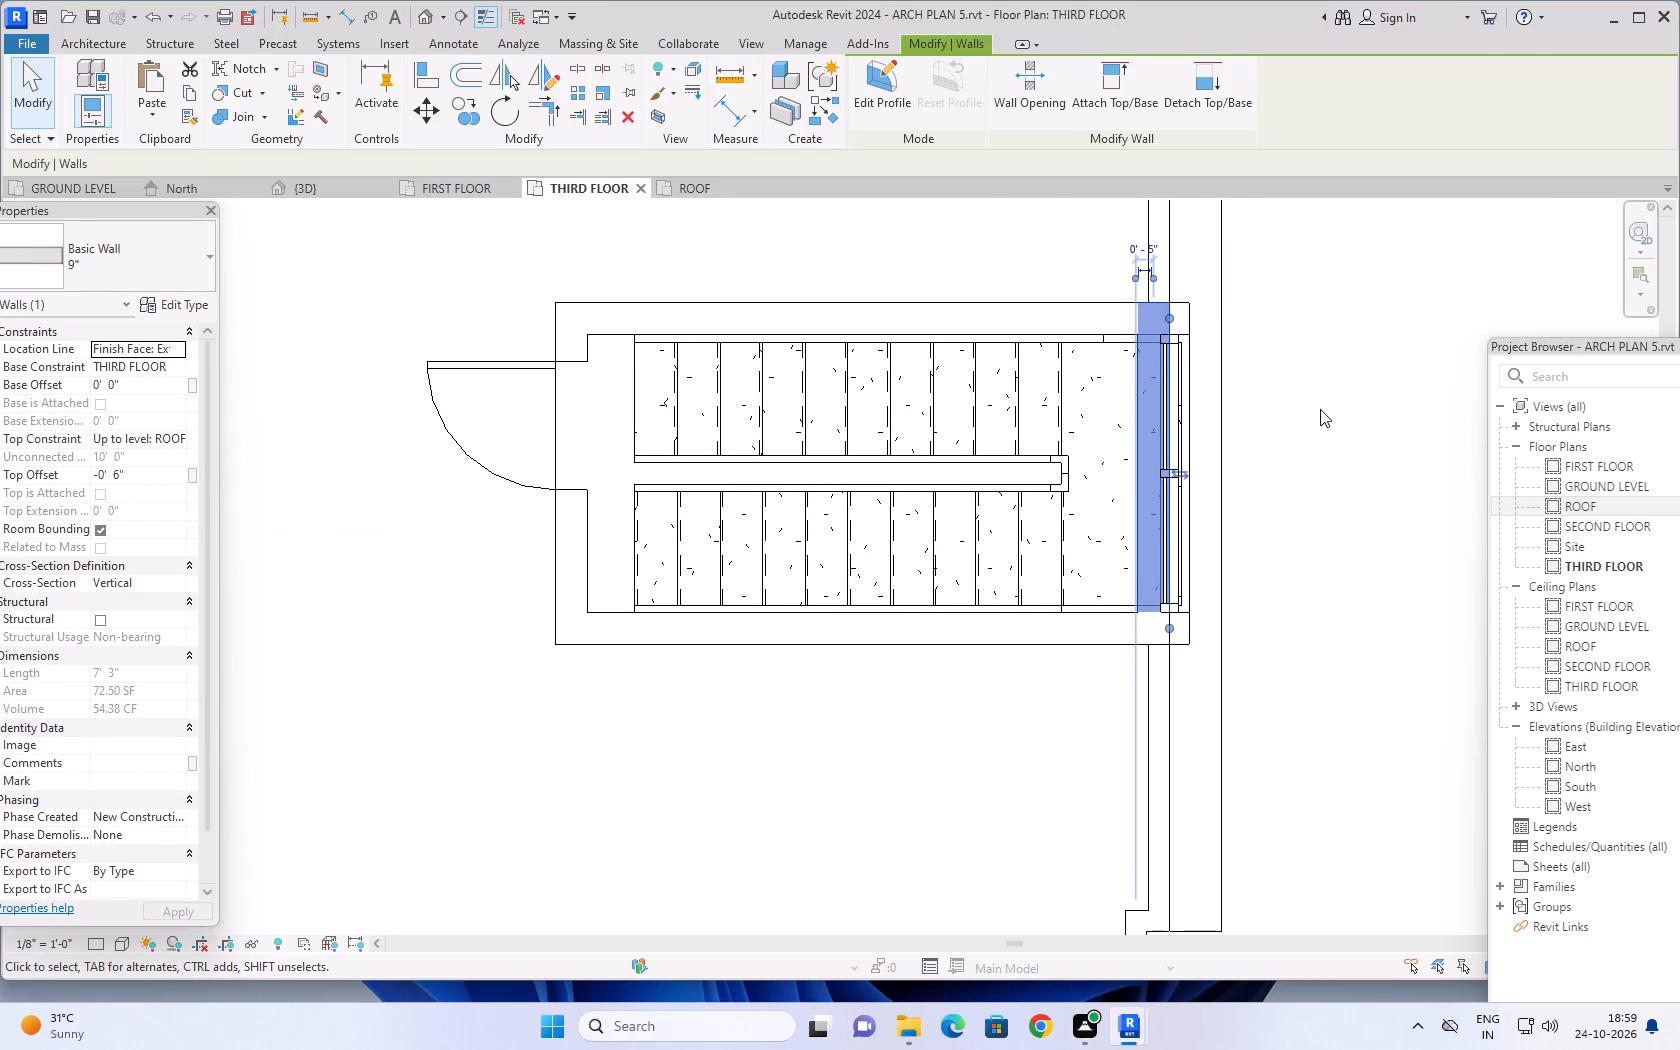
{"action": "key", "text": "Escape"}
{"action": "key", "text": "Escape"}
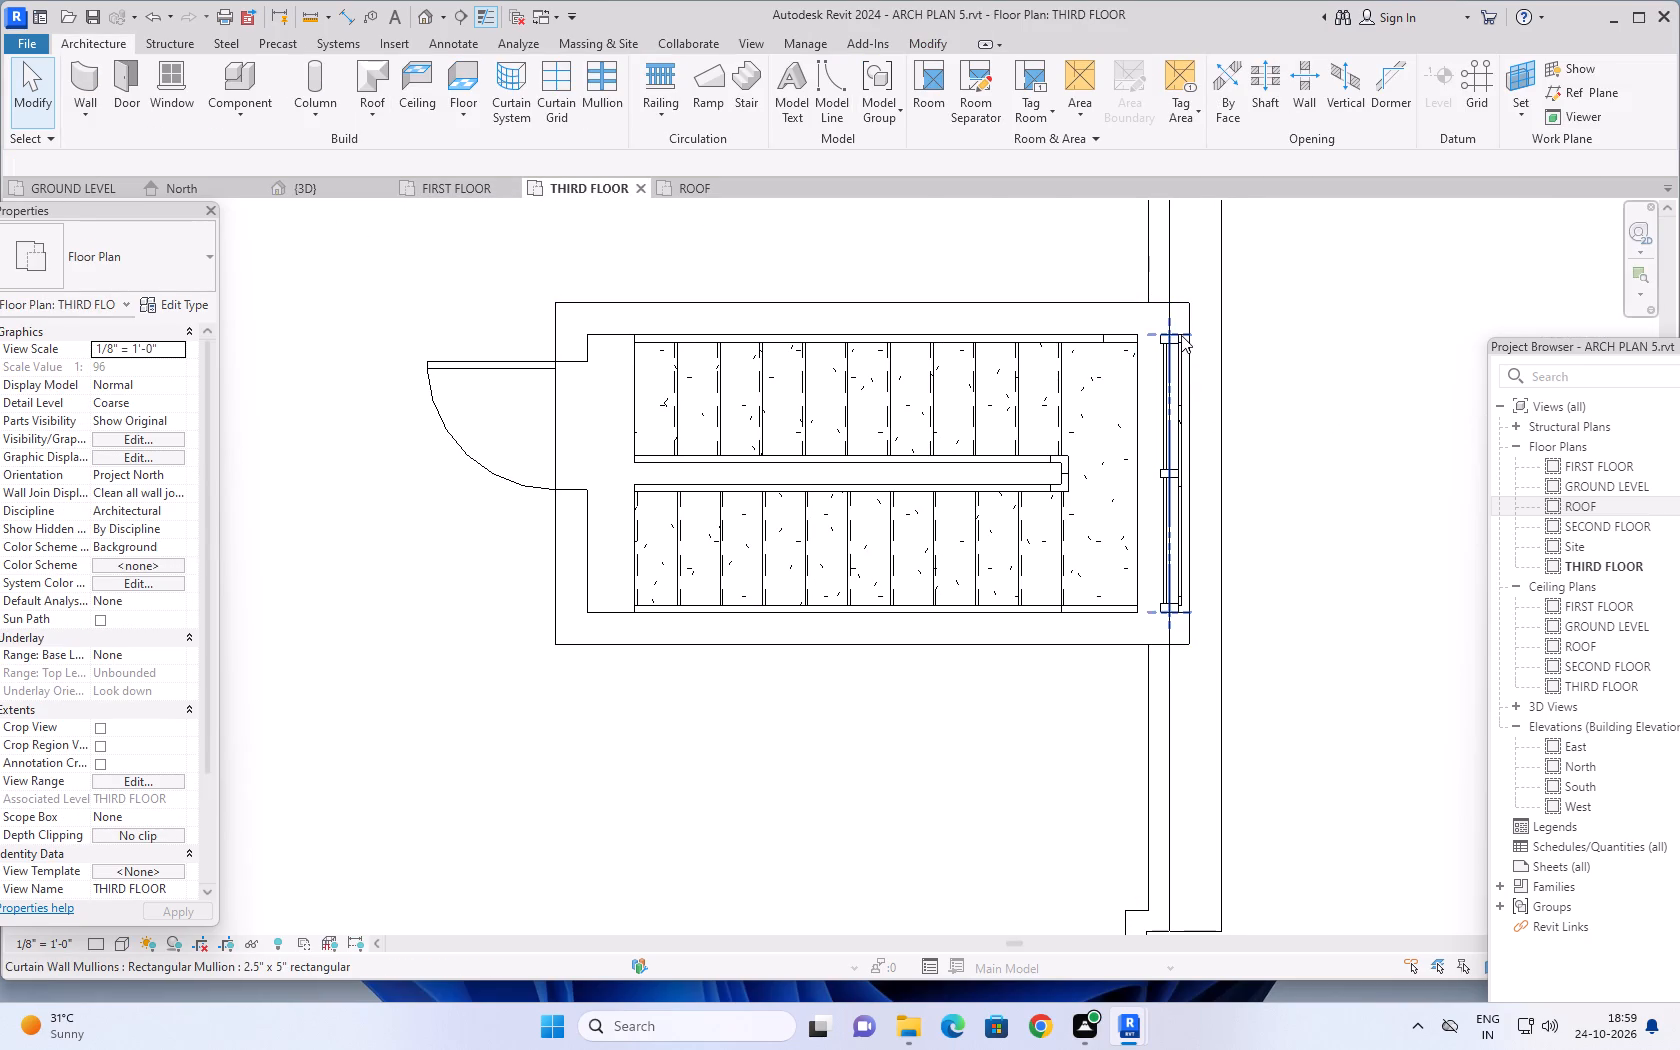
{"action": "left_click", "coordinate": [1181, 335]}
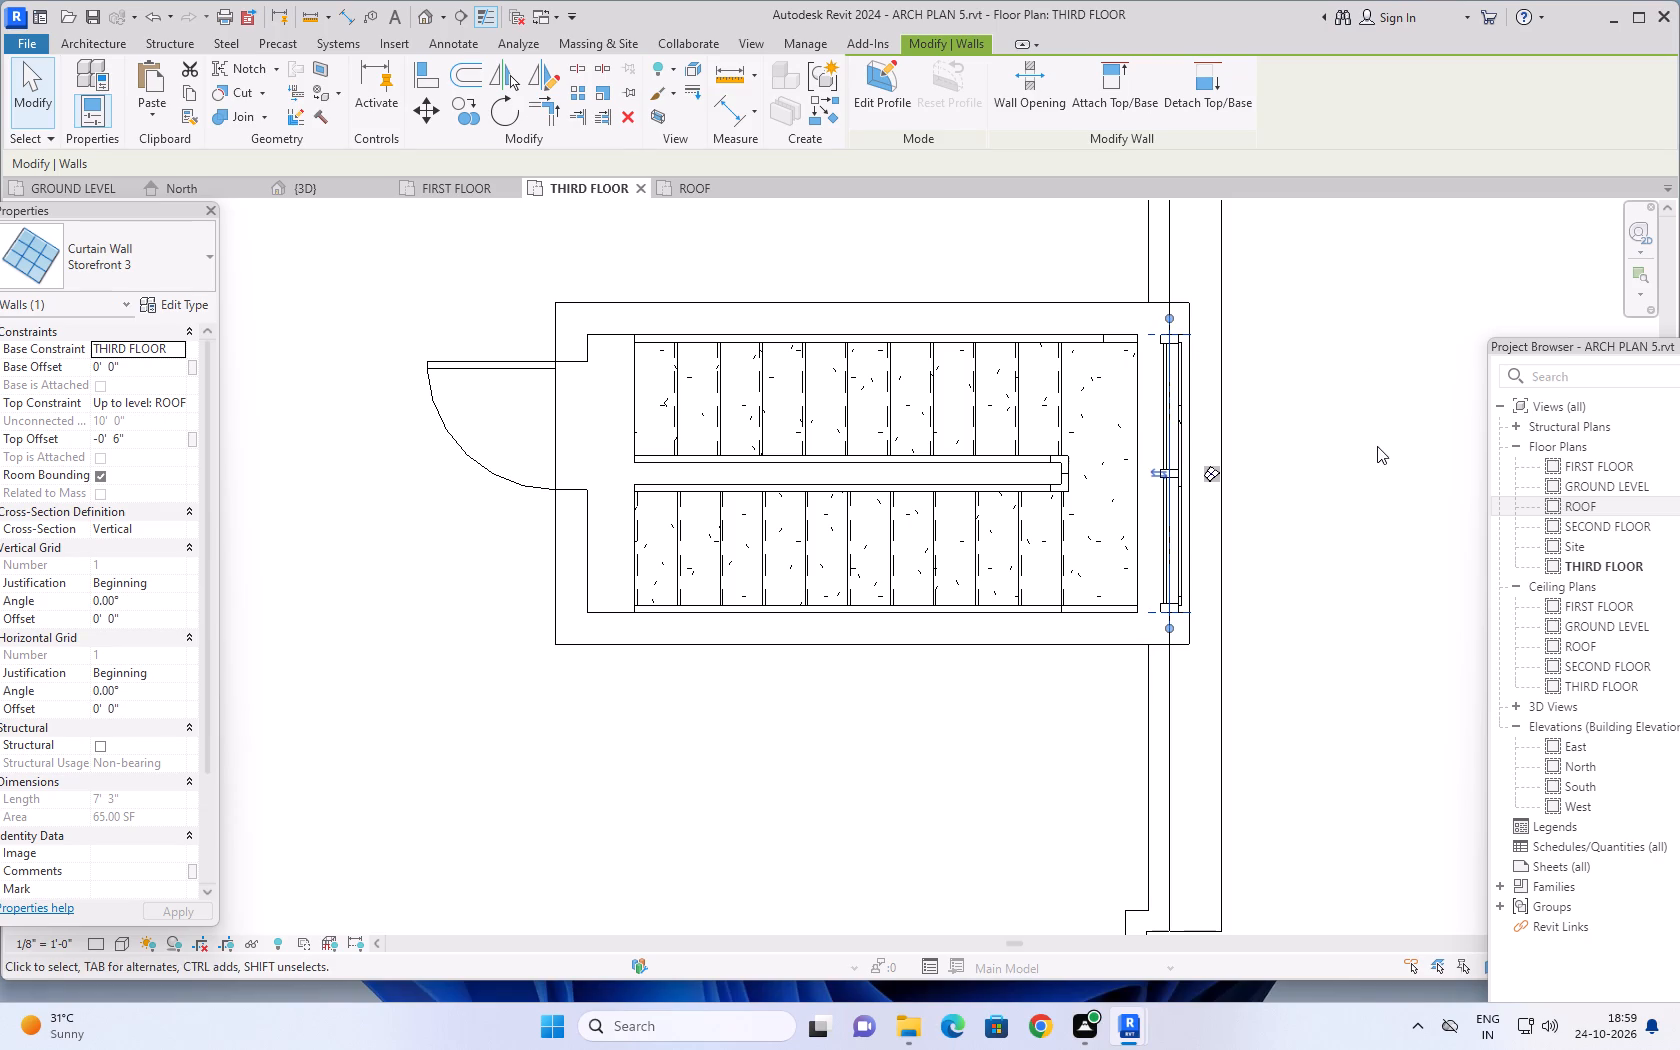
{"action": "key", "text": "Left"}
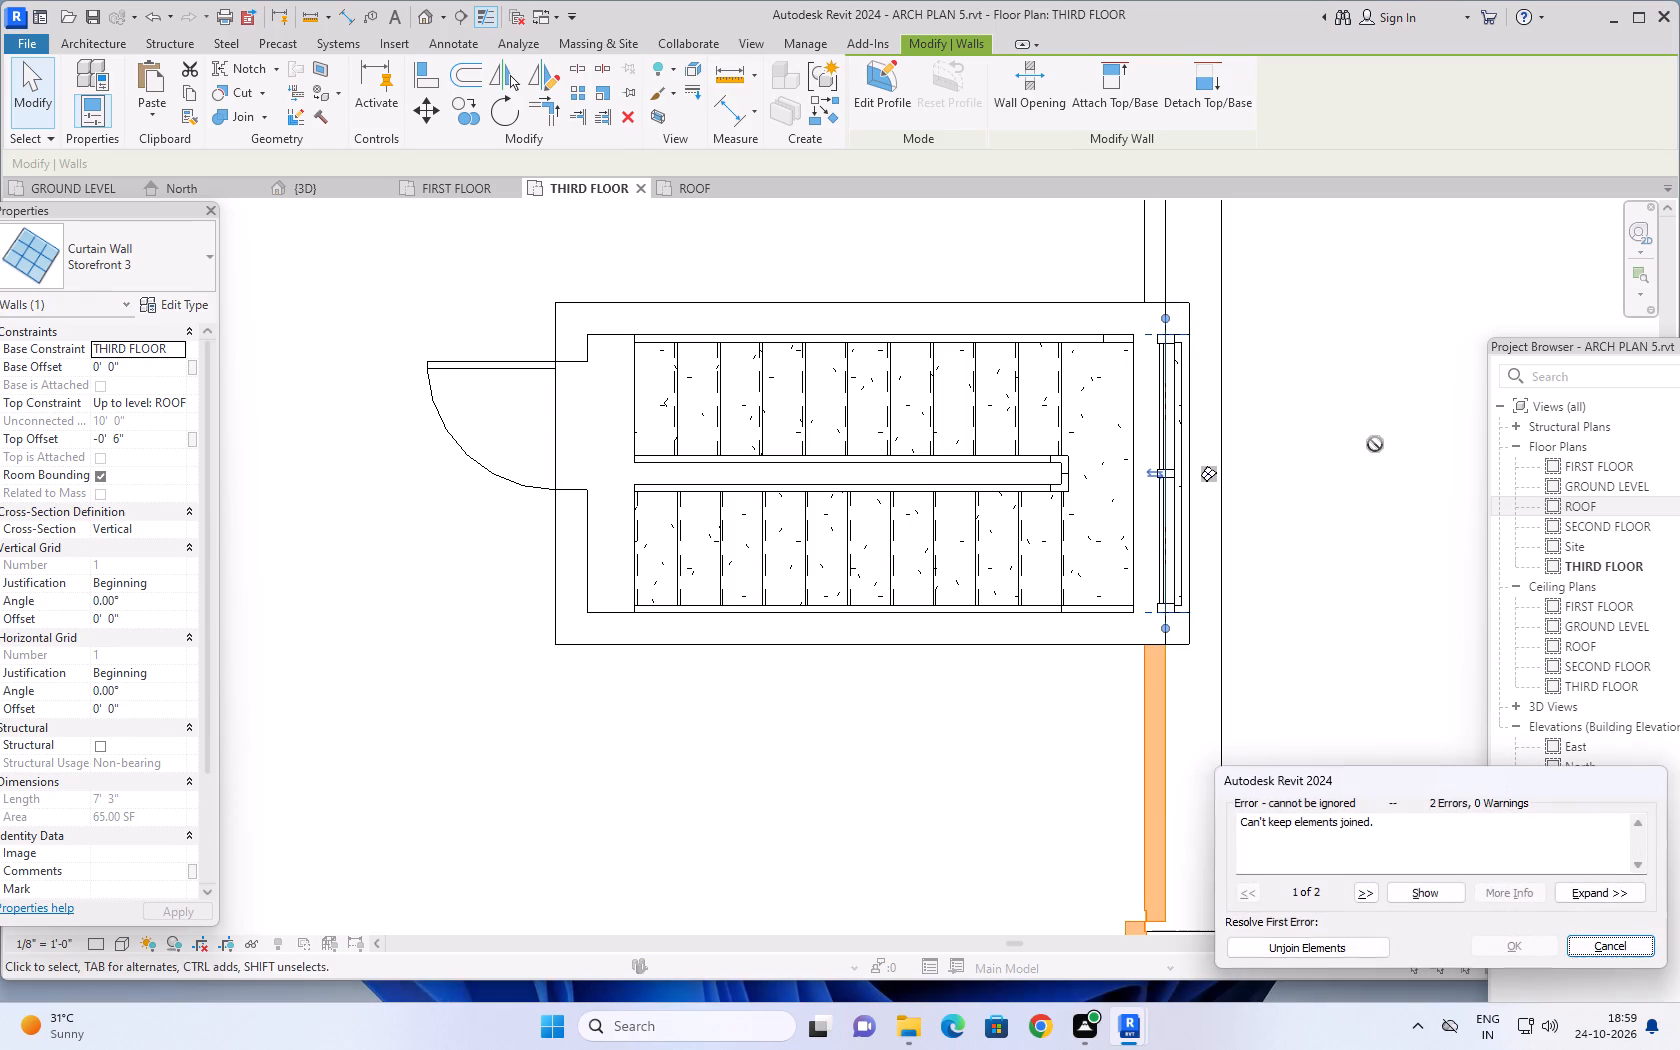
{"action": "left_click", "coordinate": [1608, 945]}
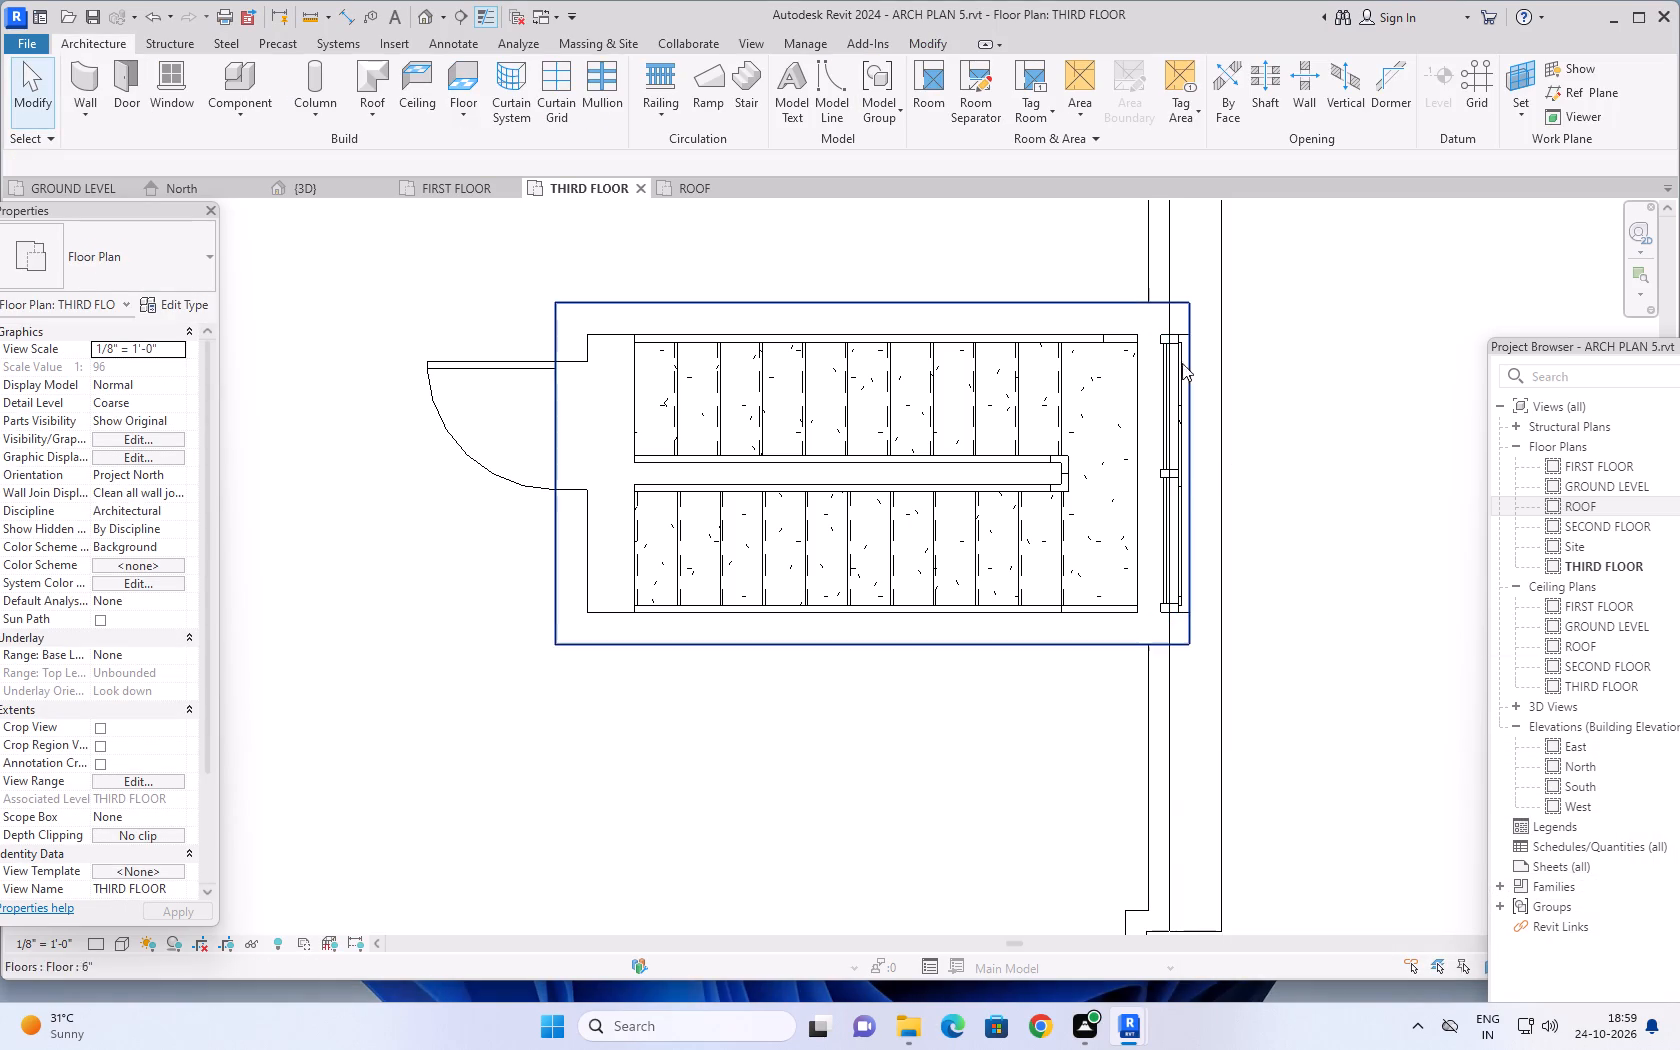
Delete the third-floor Storefront 3 curtain wall from the staircase's 9" outer wall.
{"action": "left_click", "coordinate": [1183, 330]}
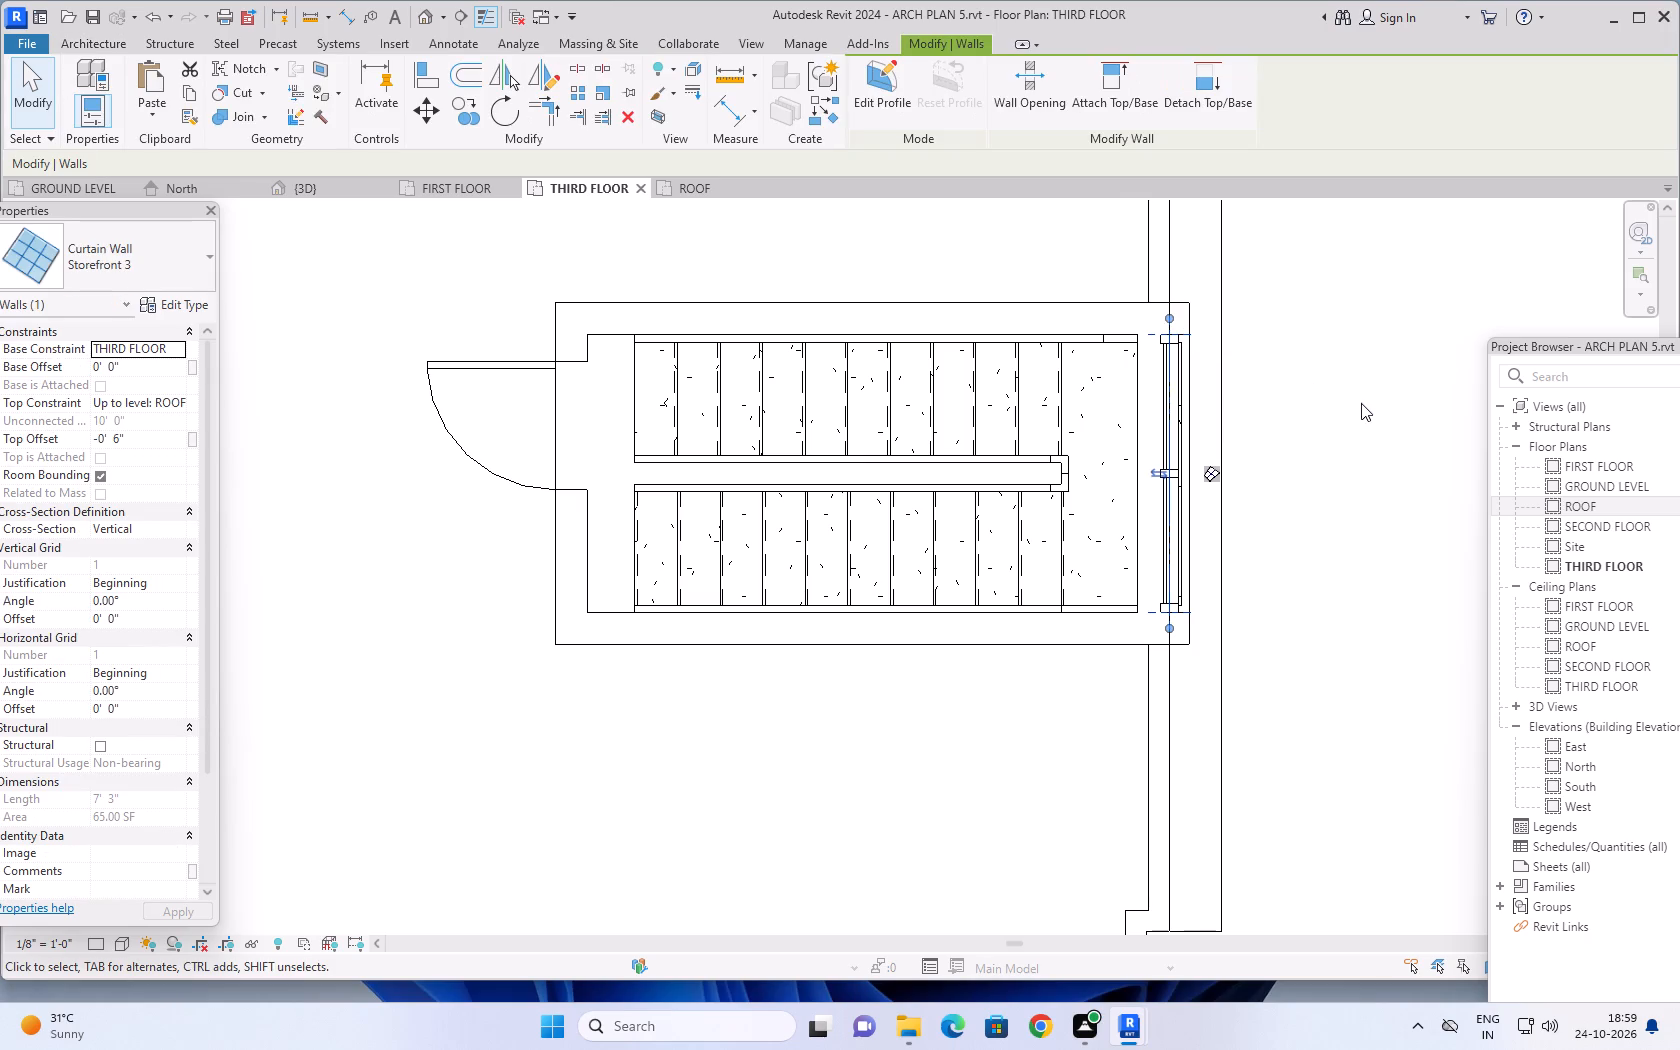
{"action": "key", "text": "Delete"}
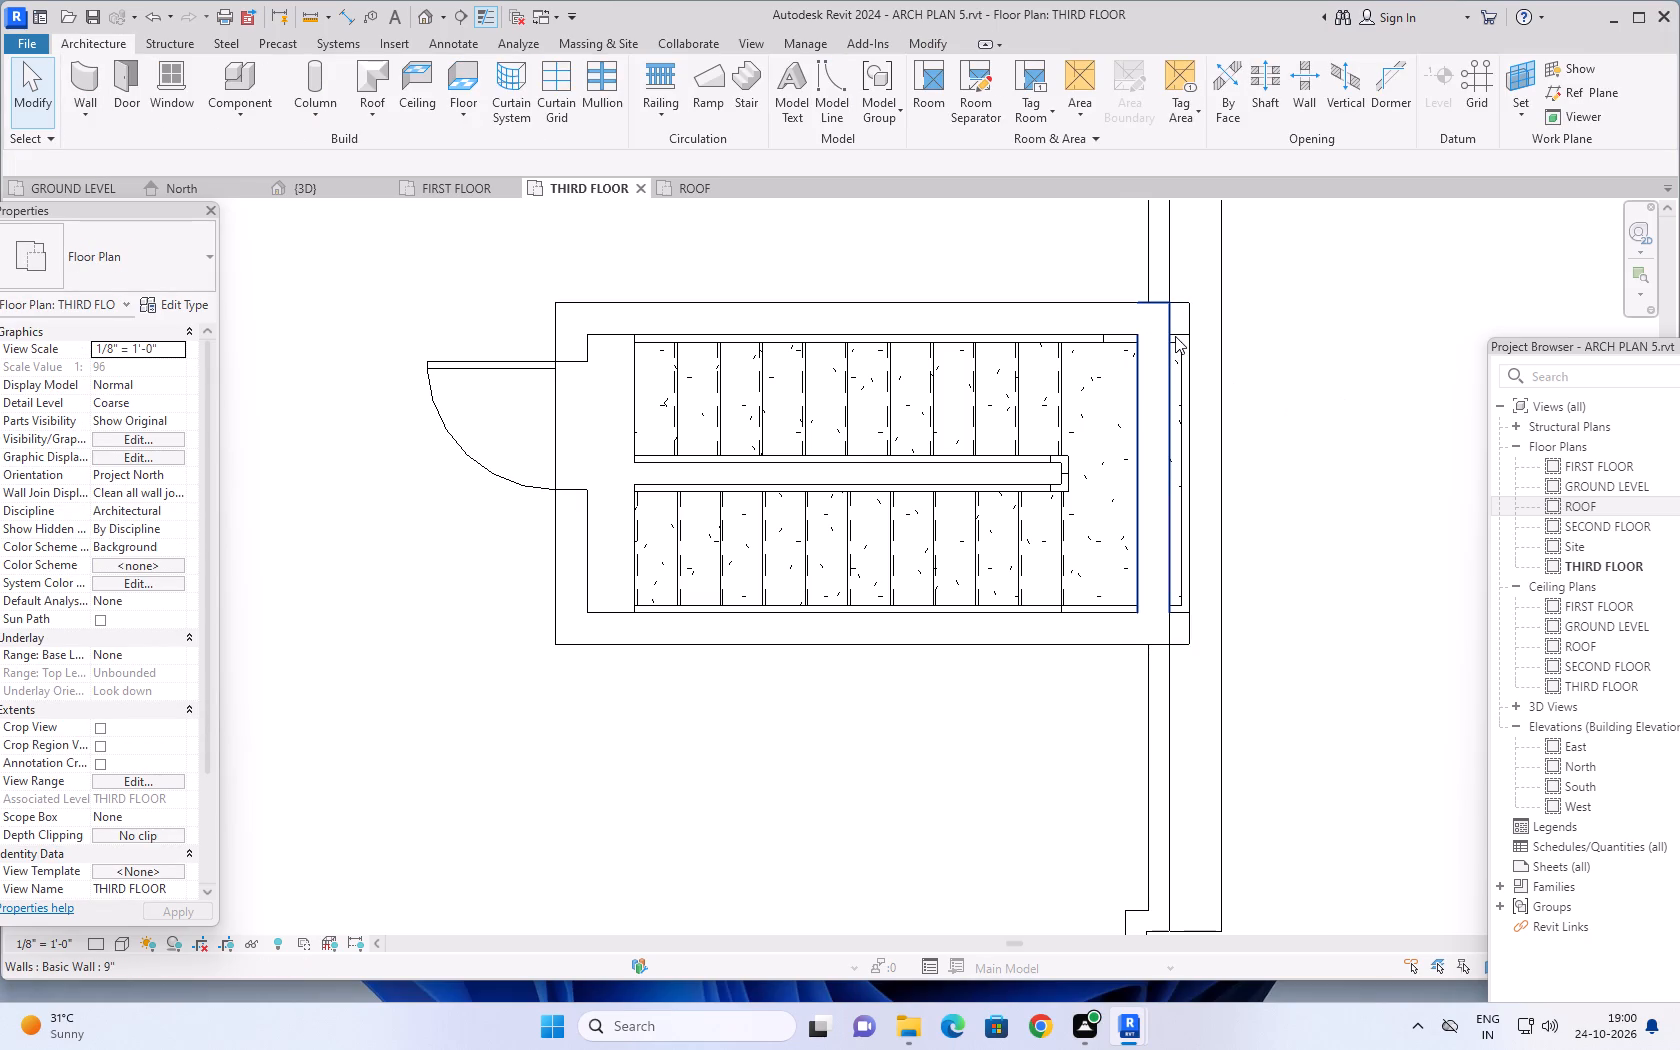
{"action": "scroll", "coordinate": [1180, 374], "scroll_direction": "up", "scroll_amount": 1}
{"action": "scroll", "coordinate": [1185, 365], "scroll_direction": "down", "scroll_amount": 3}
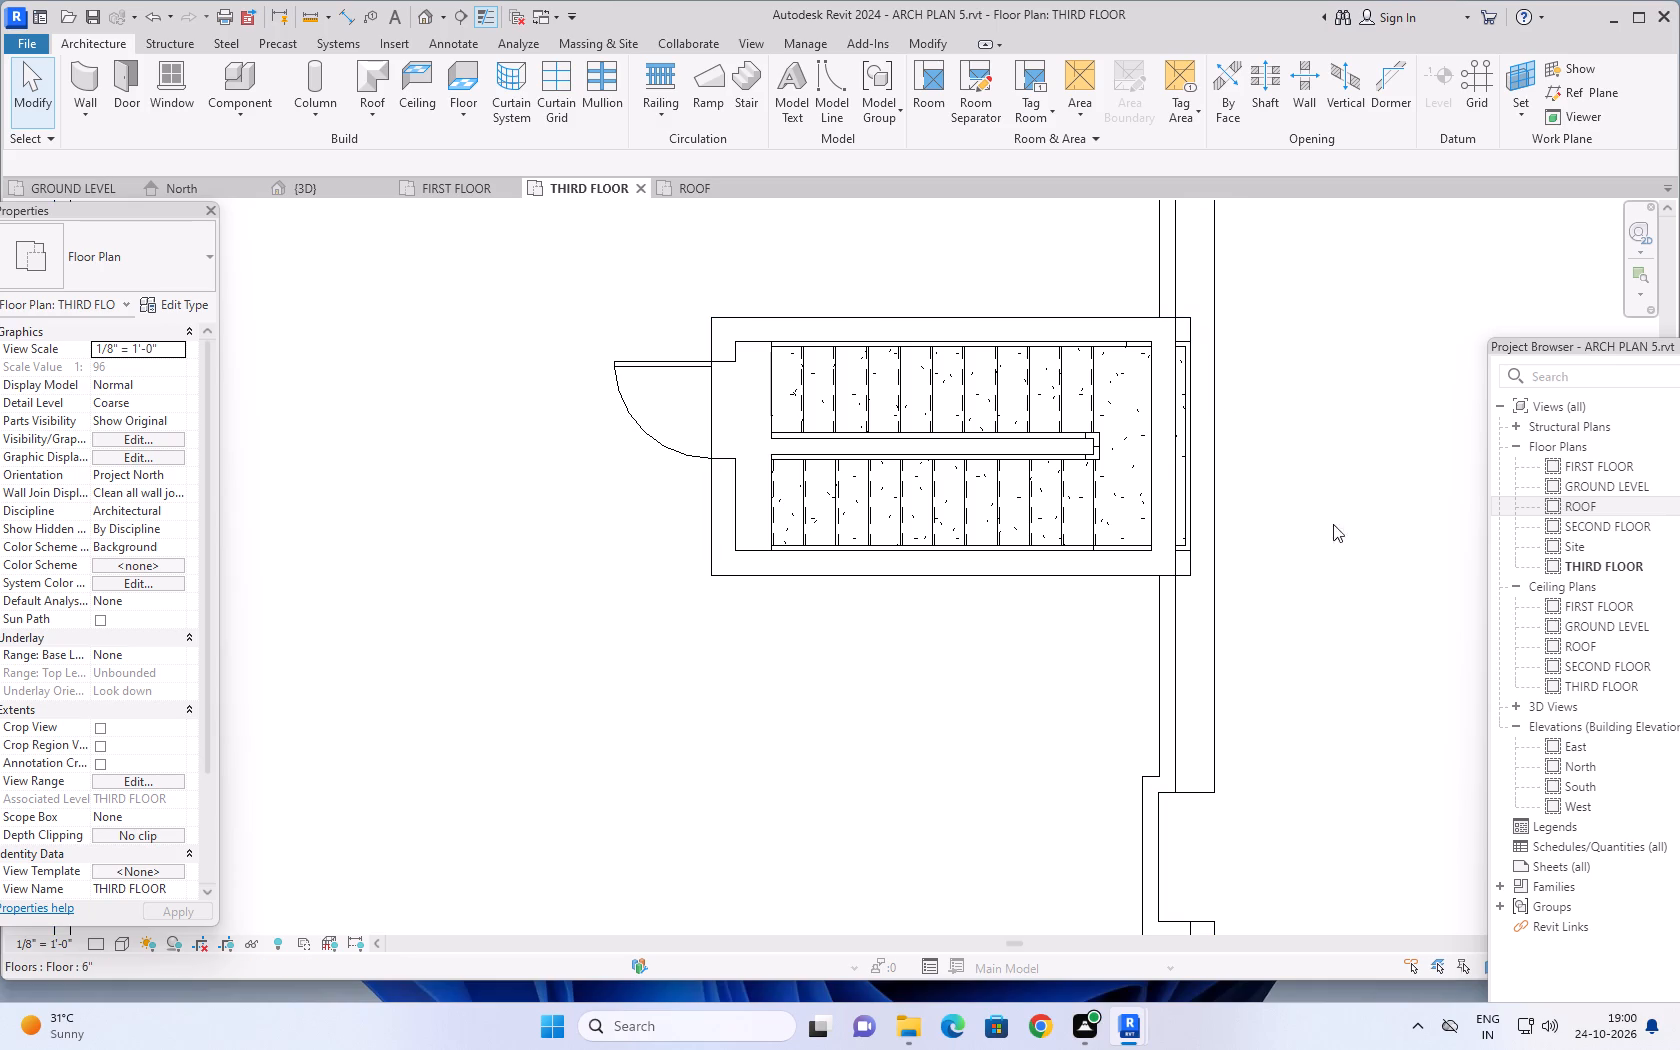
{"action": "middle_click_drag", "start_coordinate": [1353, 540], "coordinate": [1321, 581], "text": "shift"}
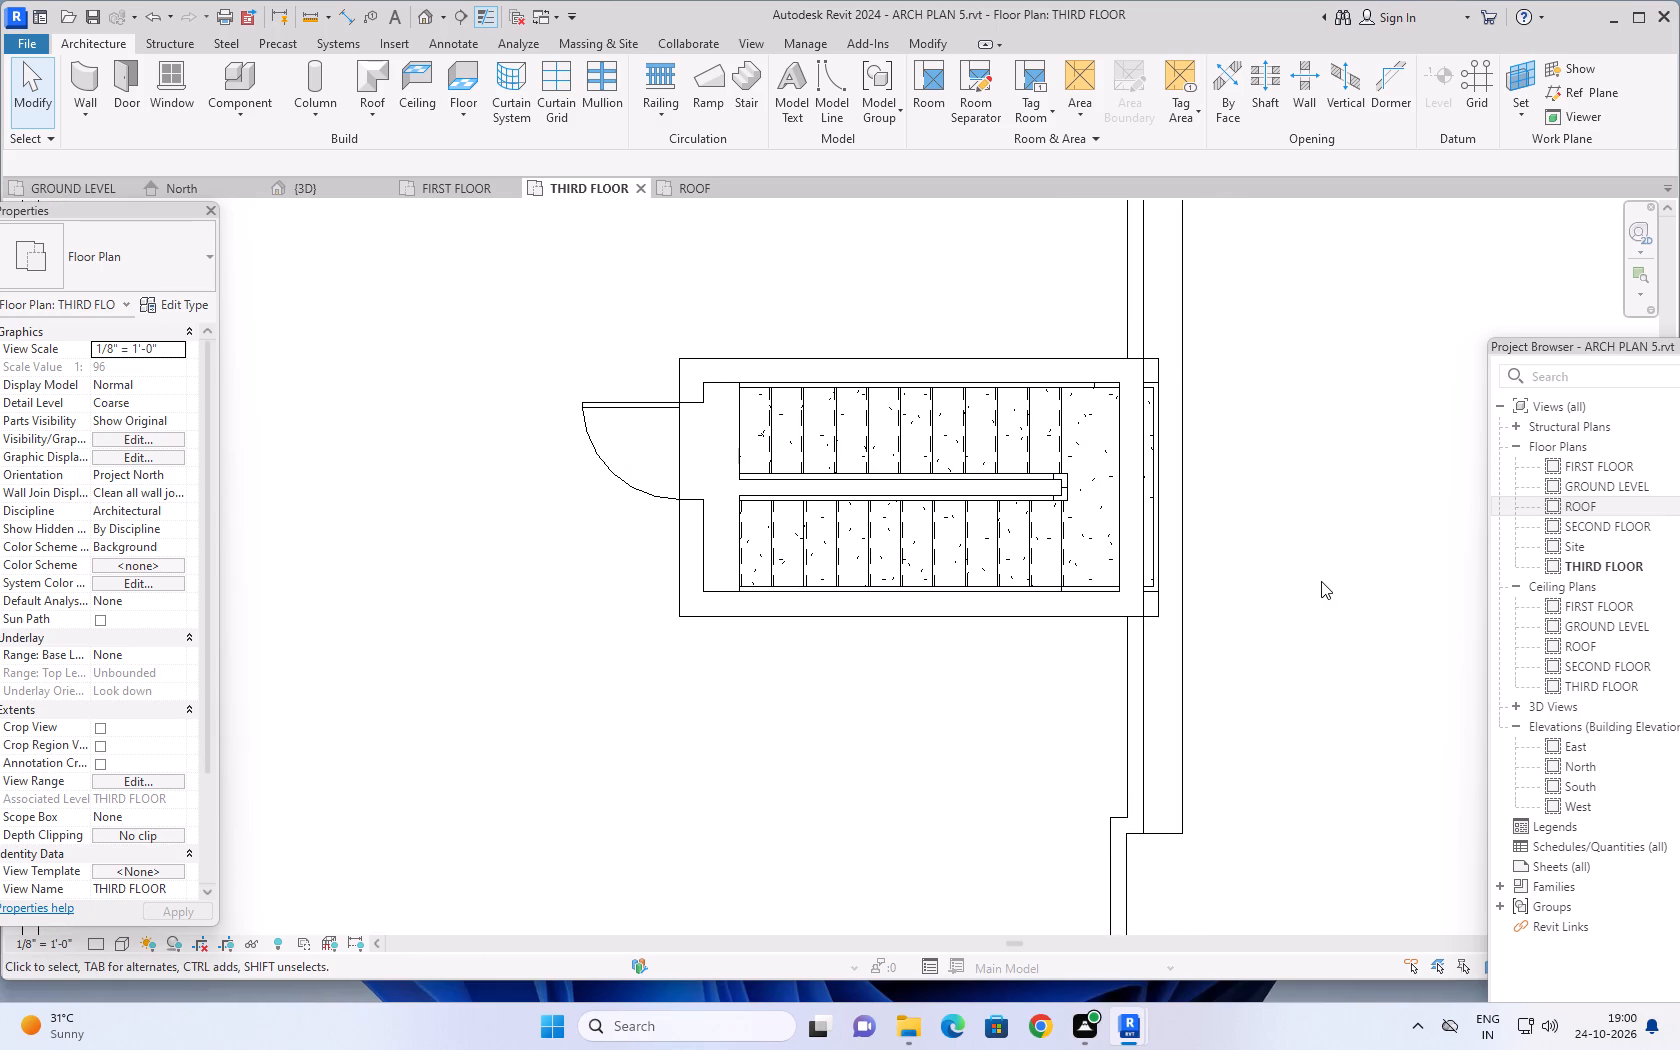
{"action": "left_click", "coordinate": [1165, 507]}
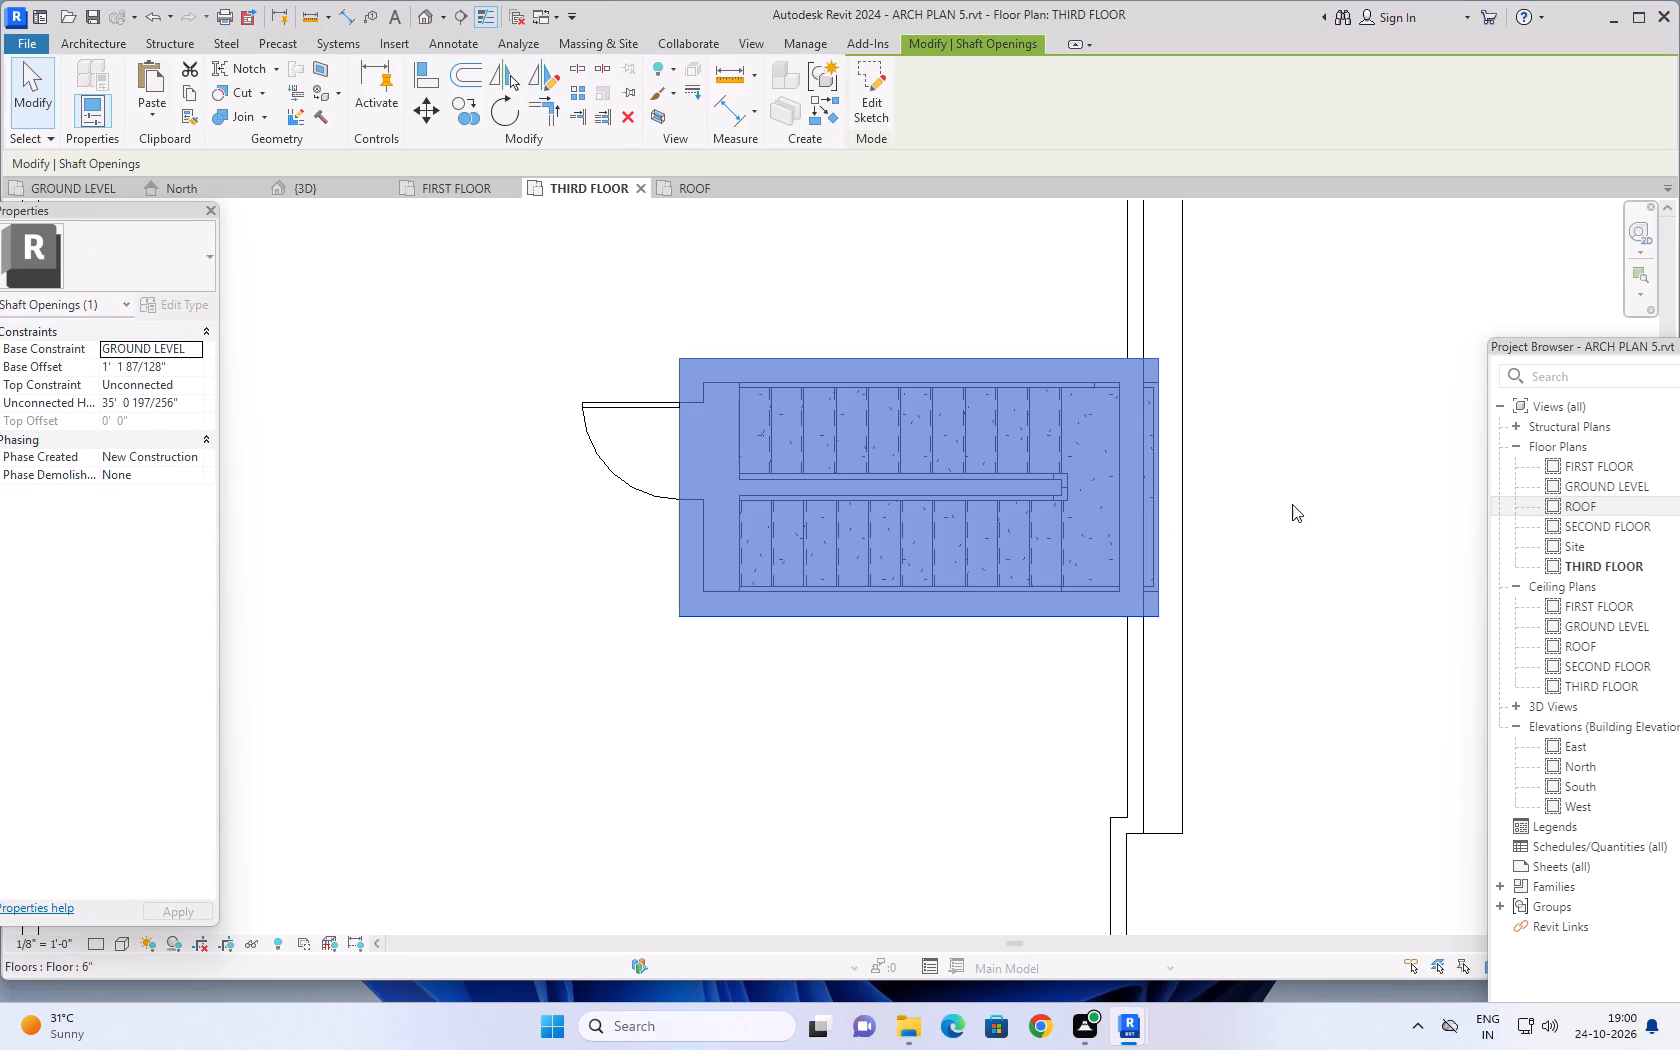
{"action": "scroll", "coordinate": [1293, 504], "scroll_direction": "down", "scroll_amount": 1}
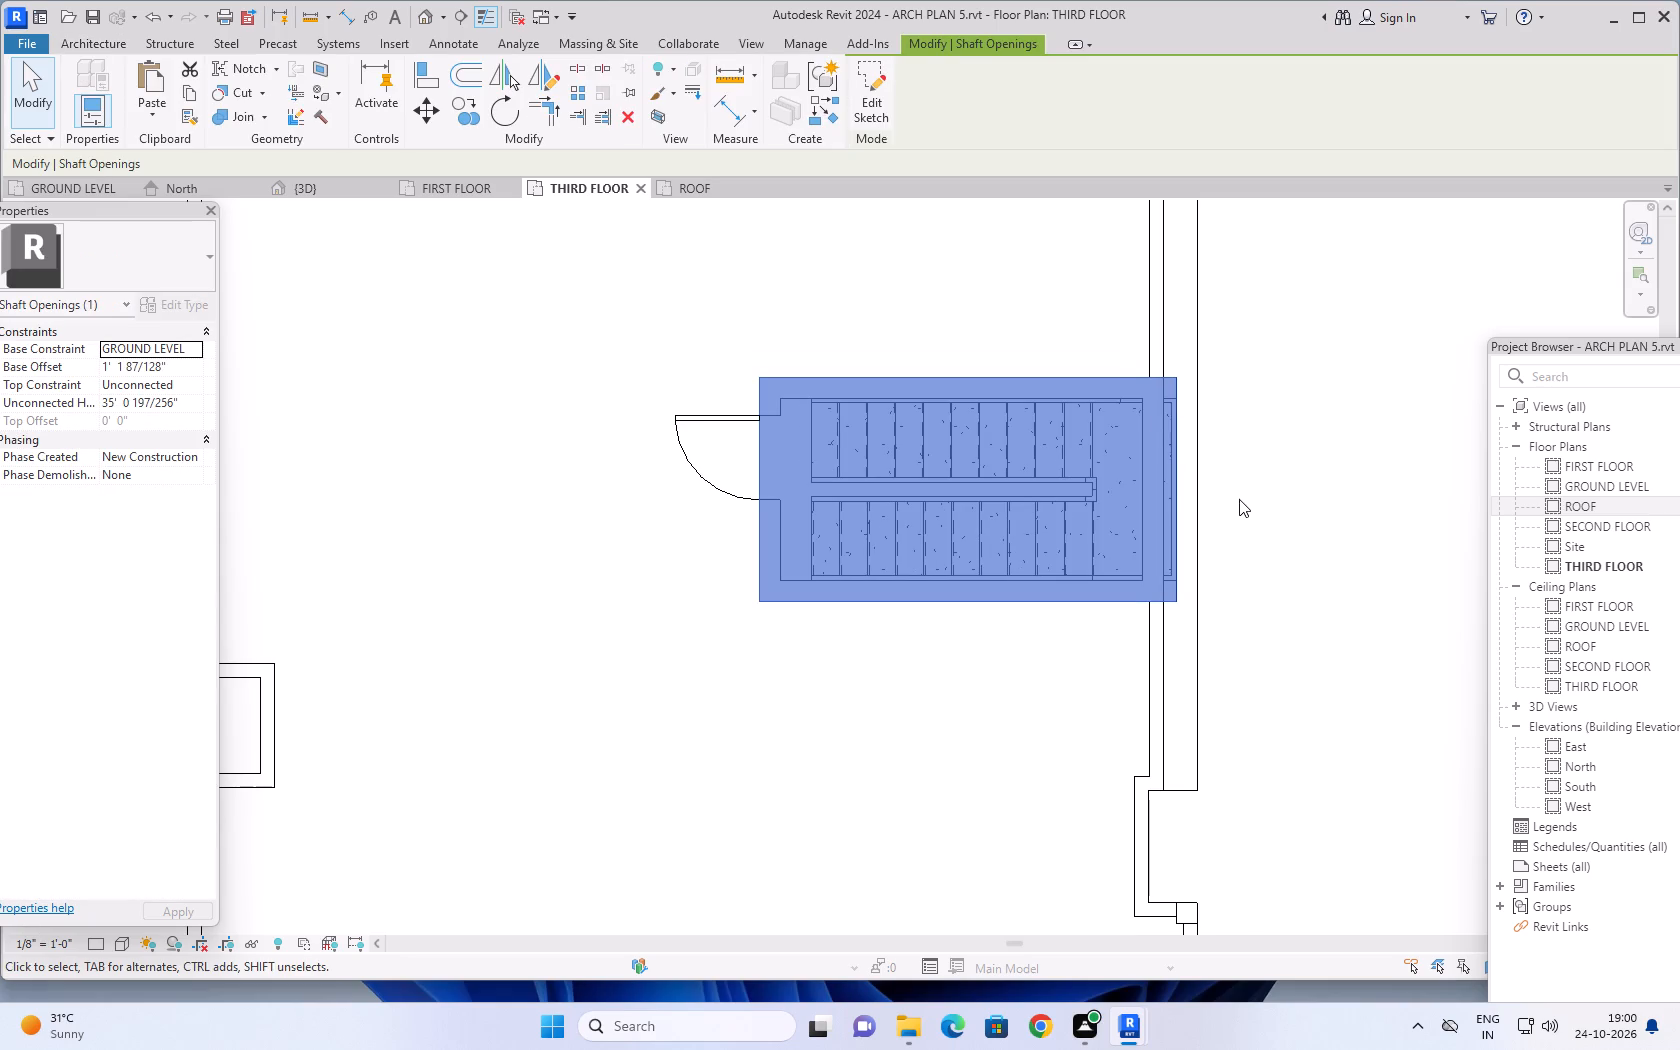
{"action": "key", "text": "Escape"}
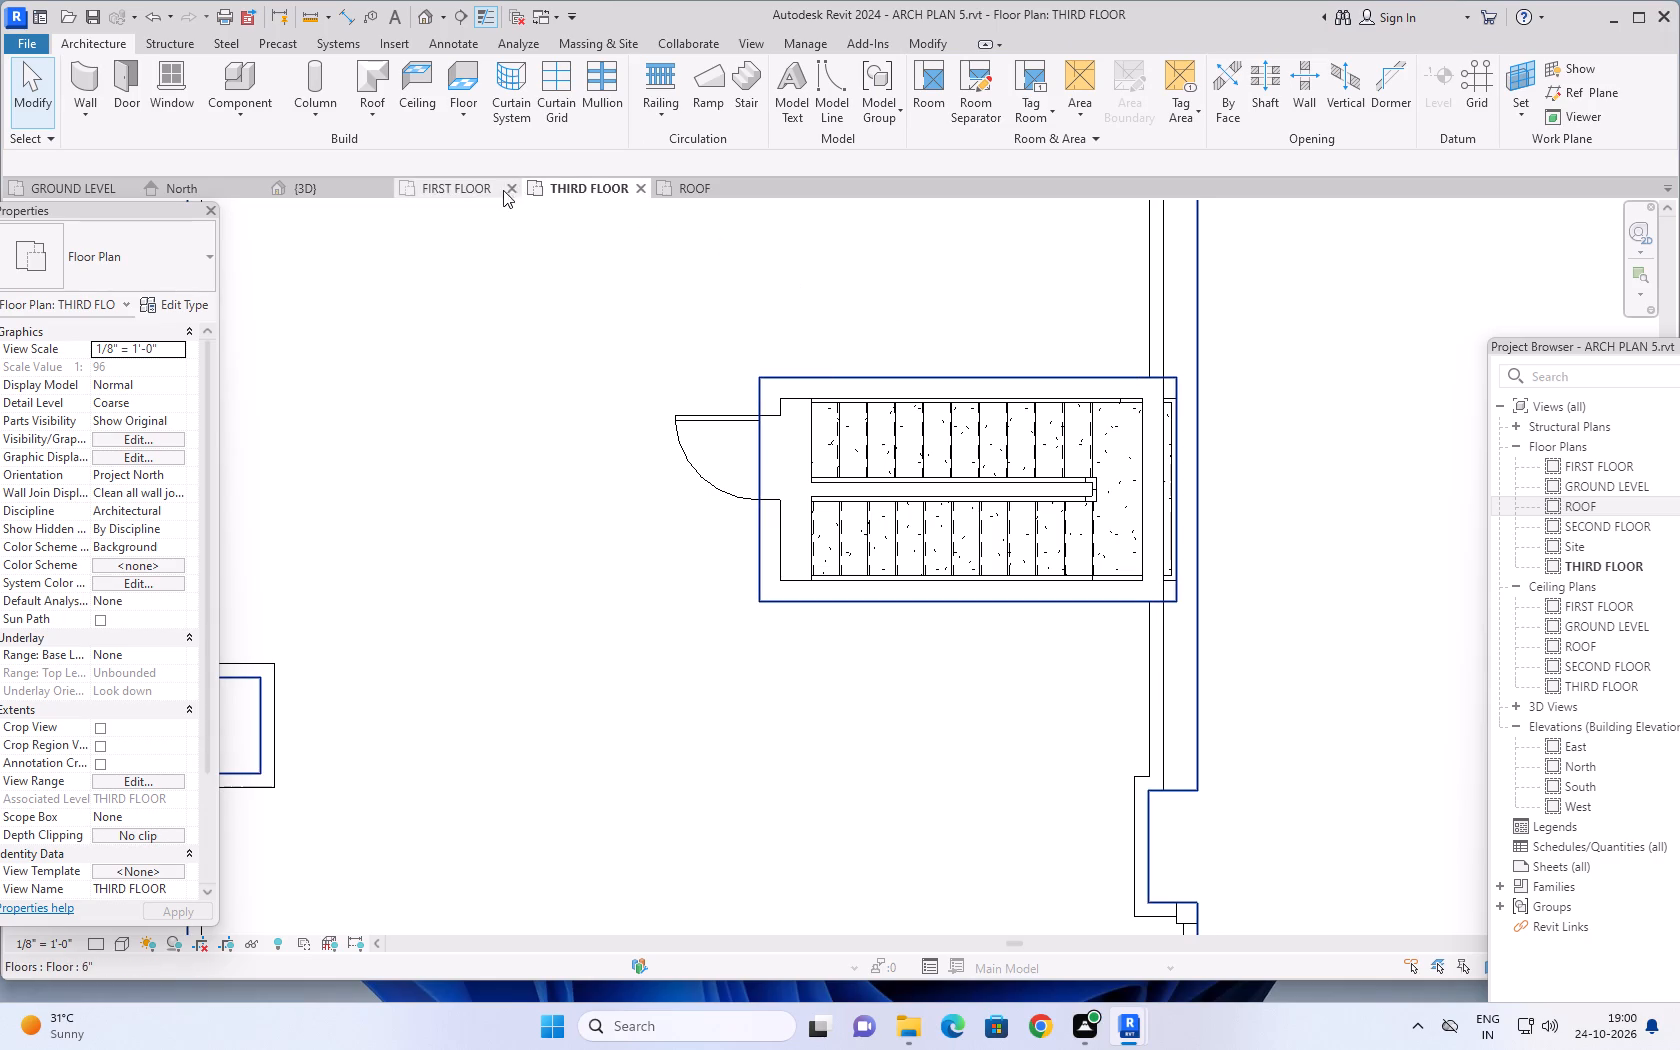
Examine the whole building in 3D from the staircase side and the front, checking the stair tower and its storey-high curtain walls.
{"action": "left_click", "coordinate": [318, 191]}
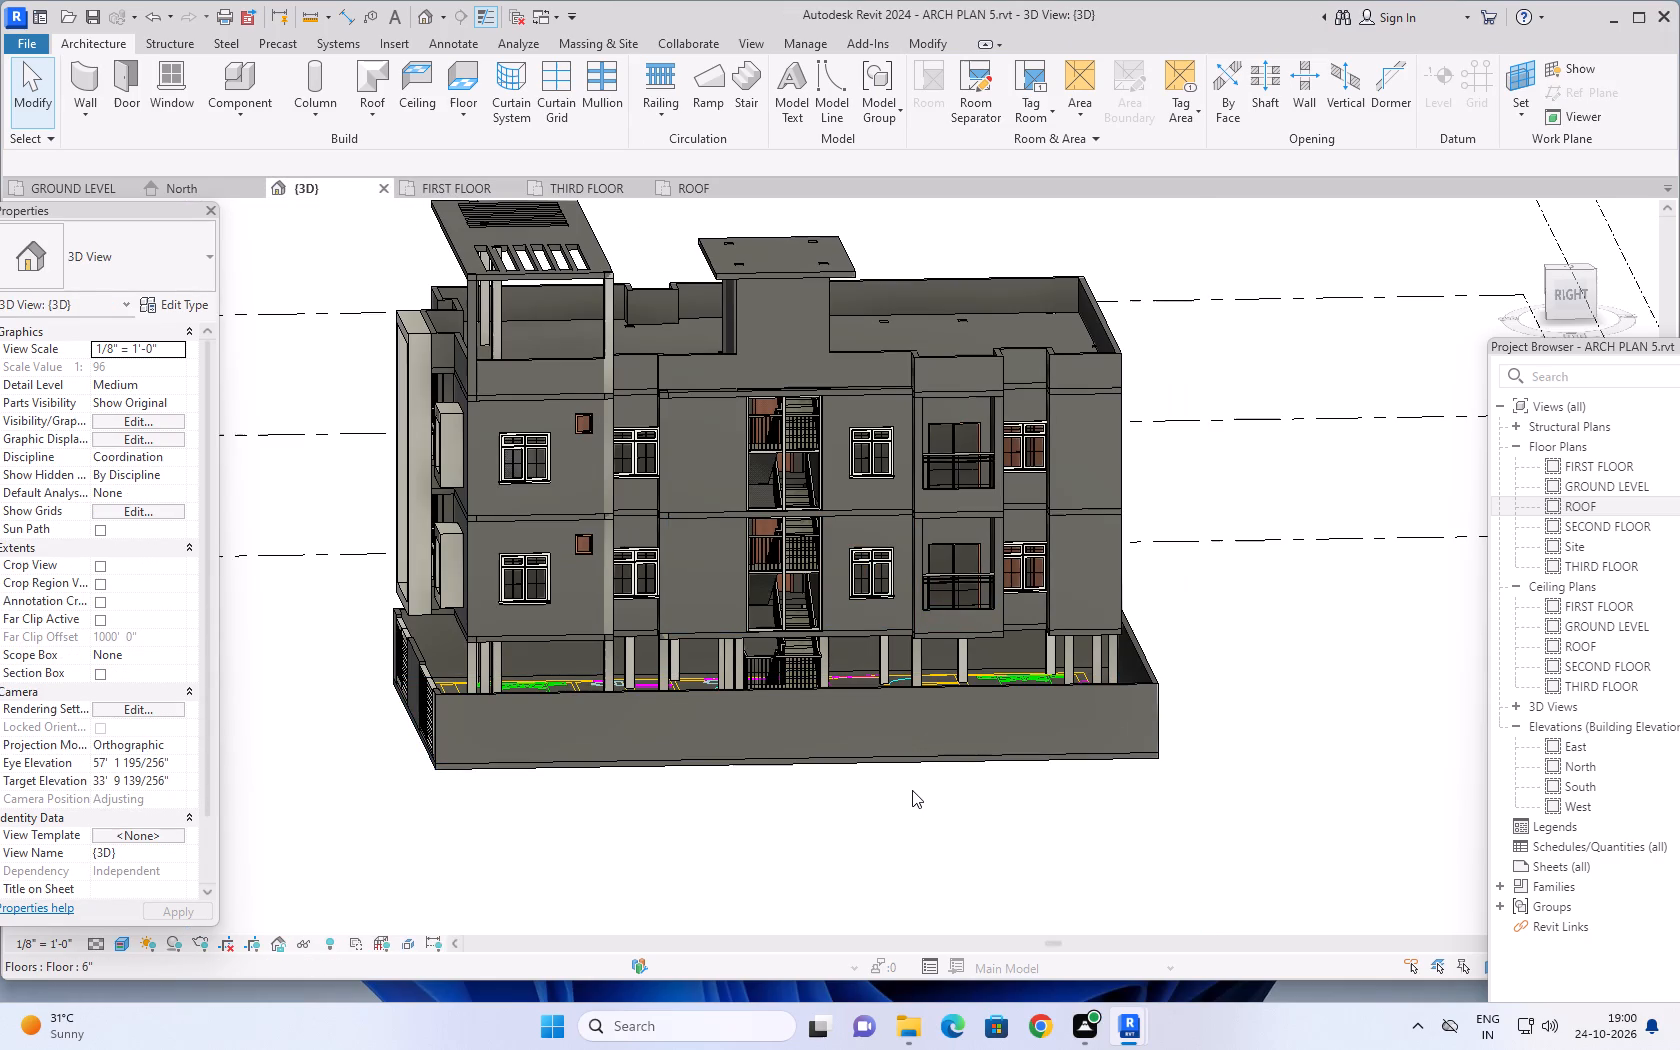
{"action": "middle_click_drag", "start_coordinate": [907, 783], "coordinate": [889, 638], "text": "shift"}
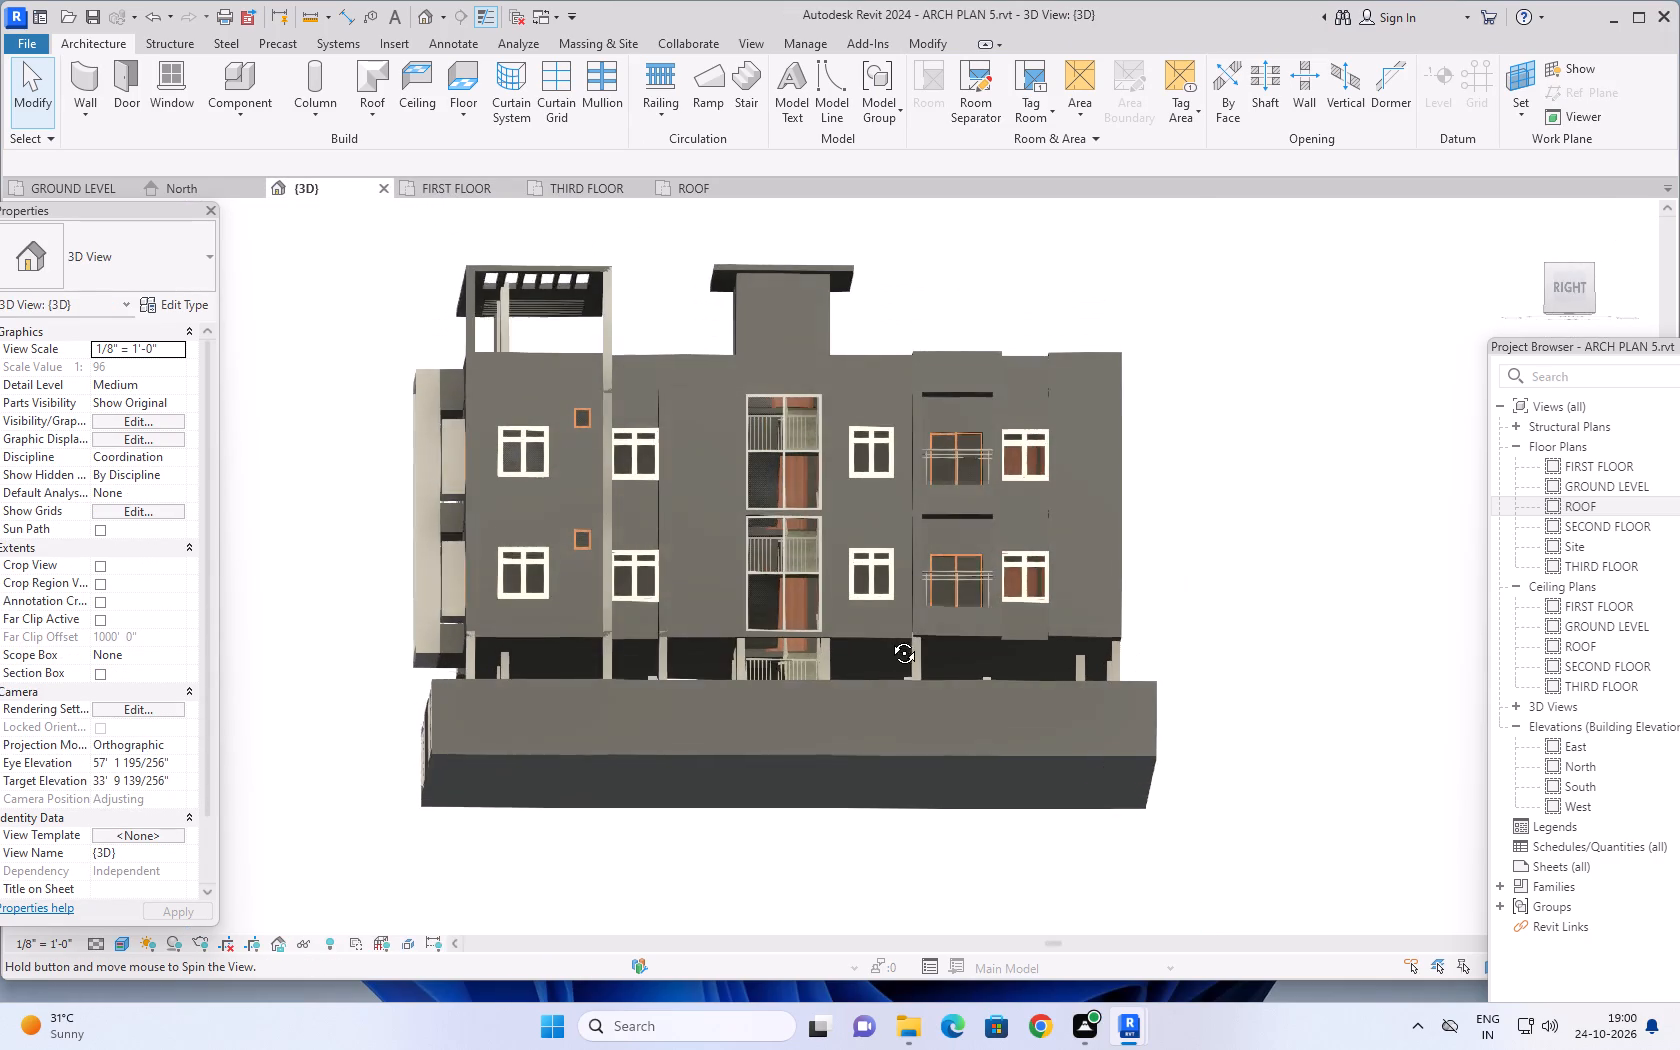
{"action": "middle_click_drag", "start_coordinate": [889, 638], "coordinate": [916, 763], "text": "shift"}
{"action": "scroll", "coordinate": [759, 385], "scroll_direction": "up", "scroll_amount": 1}
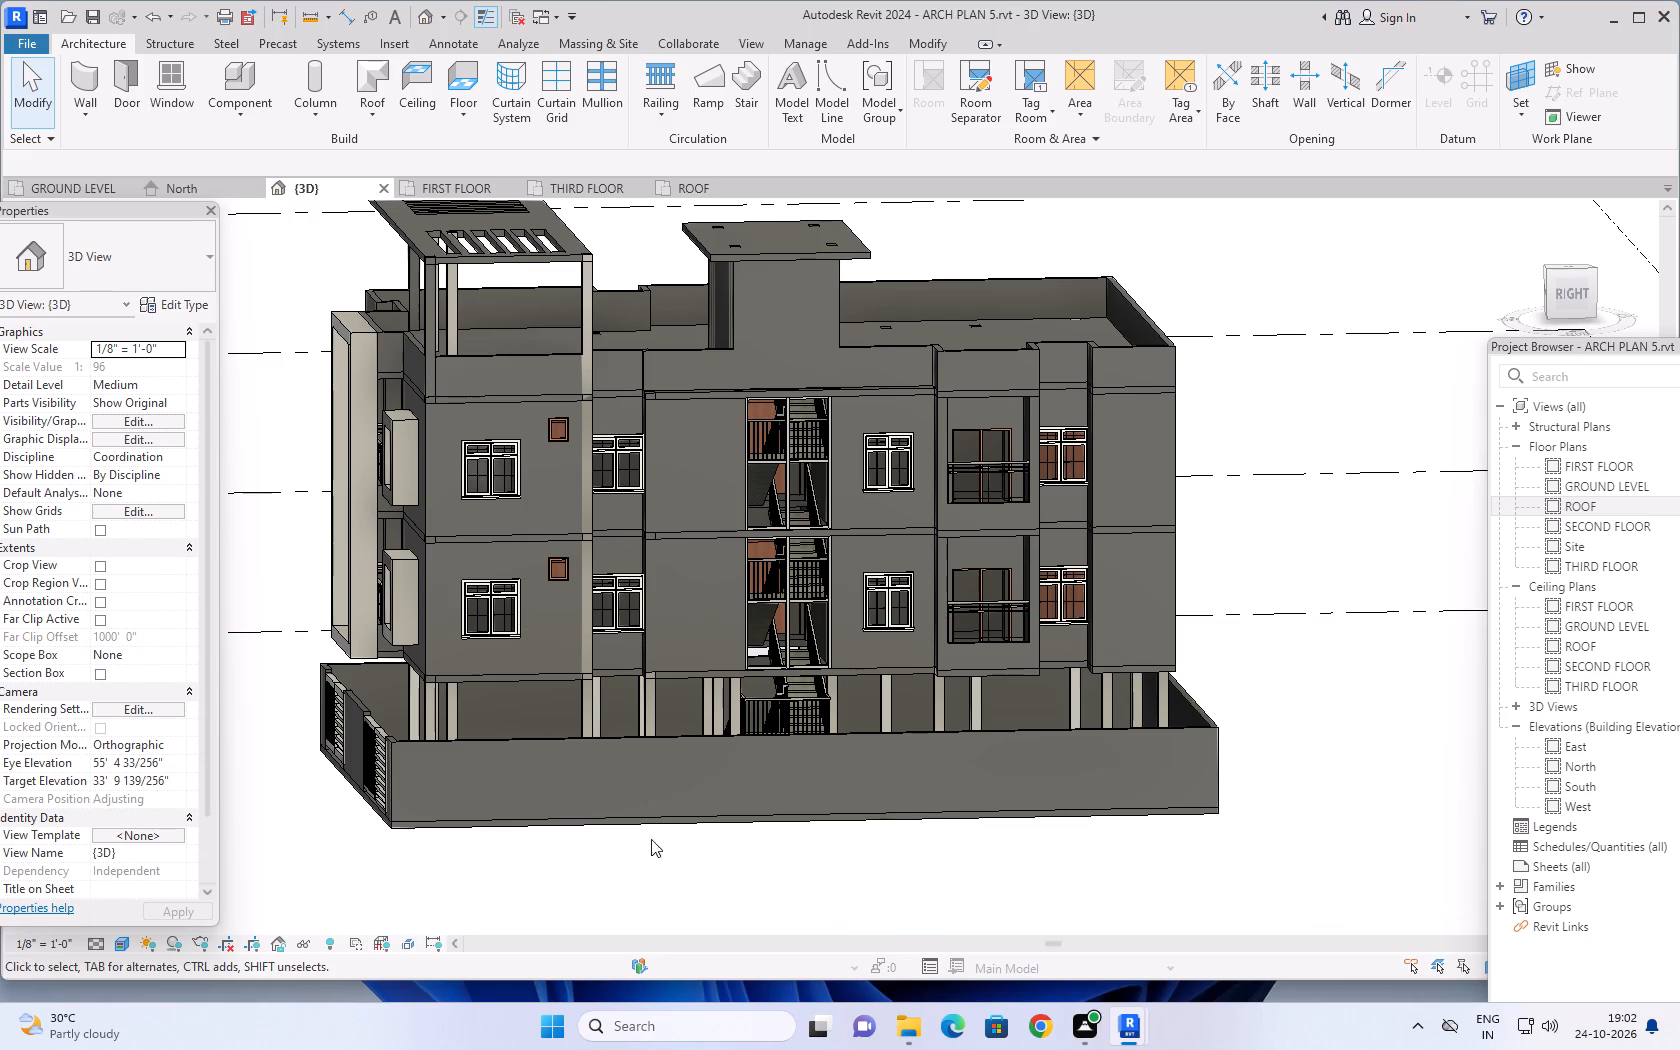
{"action": "scroll", "coordinate": [926, 803], "scroll_direction": "down", "scroll_amount": 3}
{"action": "scroll", "coordinate": [872, 798], "scroll_direction": "up", "scroll_amount": 1}
{"action": "middle_click_drag", "start_coordinate": [814, 772], "coordinate": [949, 758]}
{"action": "scroll", "coordinate": [814, 772], "scroll_direction": "down", "scroll_amount": 1, "text": "shift"}
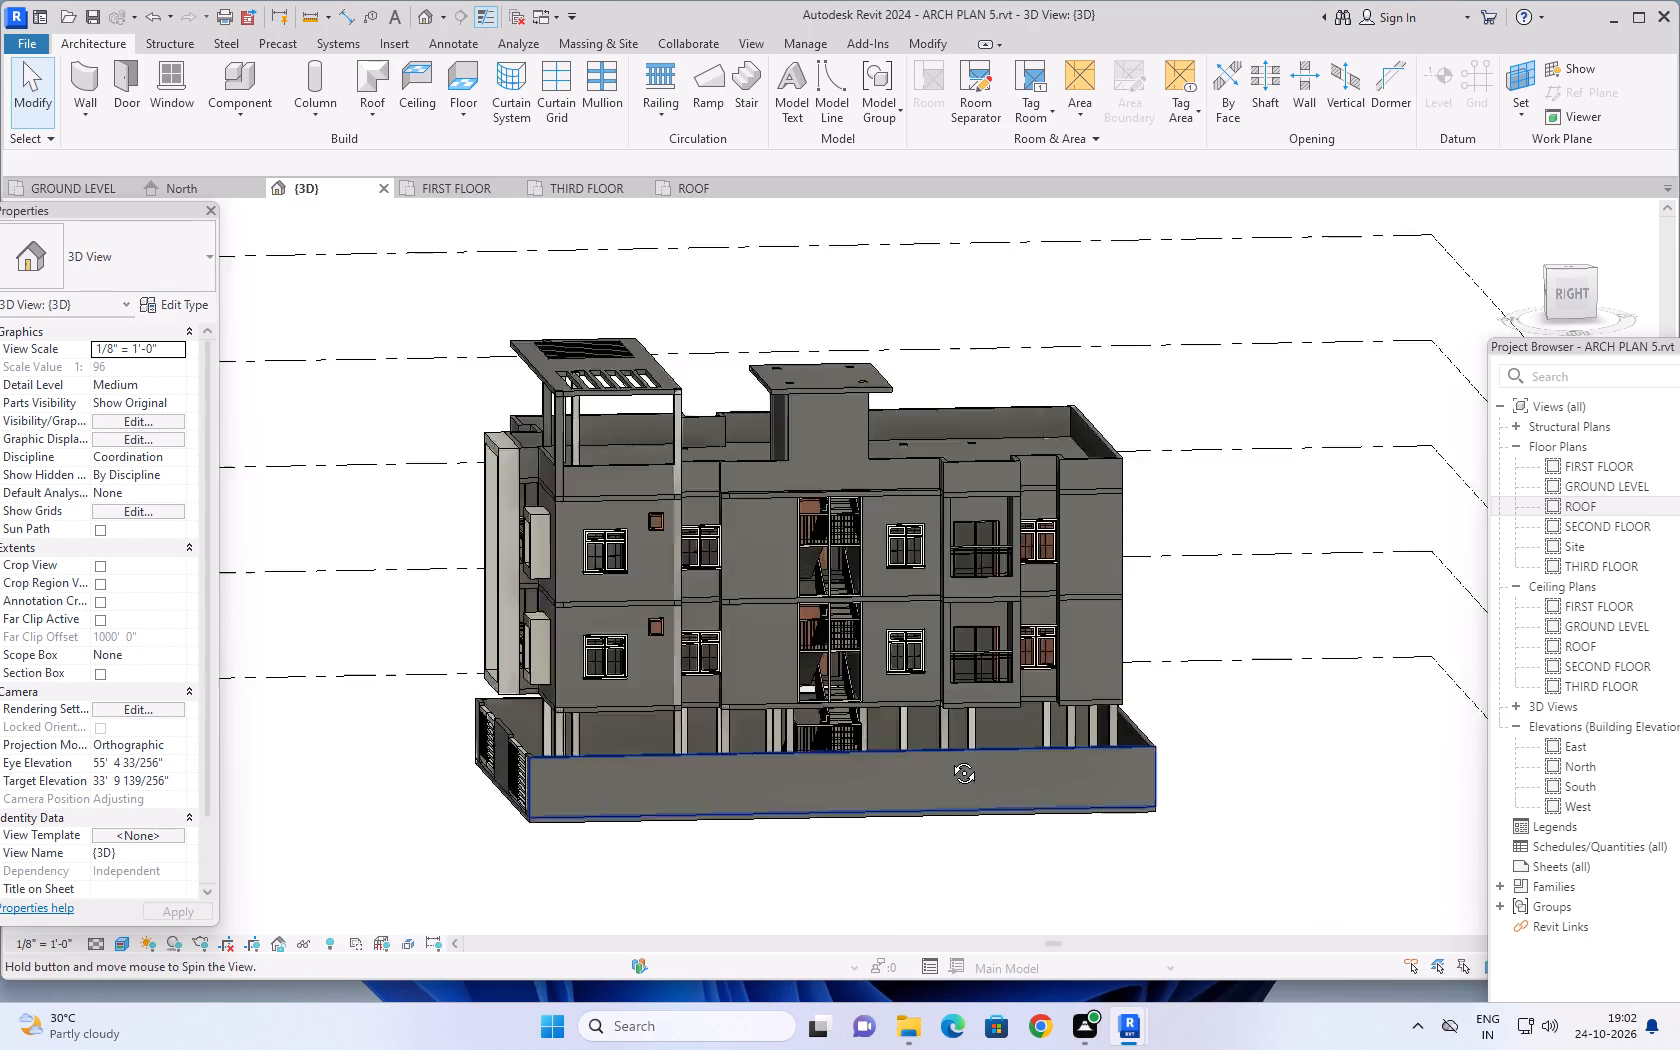
{"action": "middle_click_drag", "start_coordinate": [949, 758], "coordinate": [1031, 747]}
{"action": "middle_click_drag", "start_coordinate": [781, 719], "coordinate": [784, 803]}
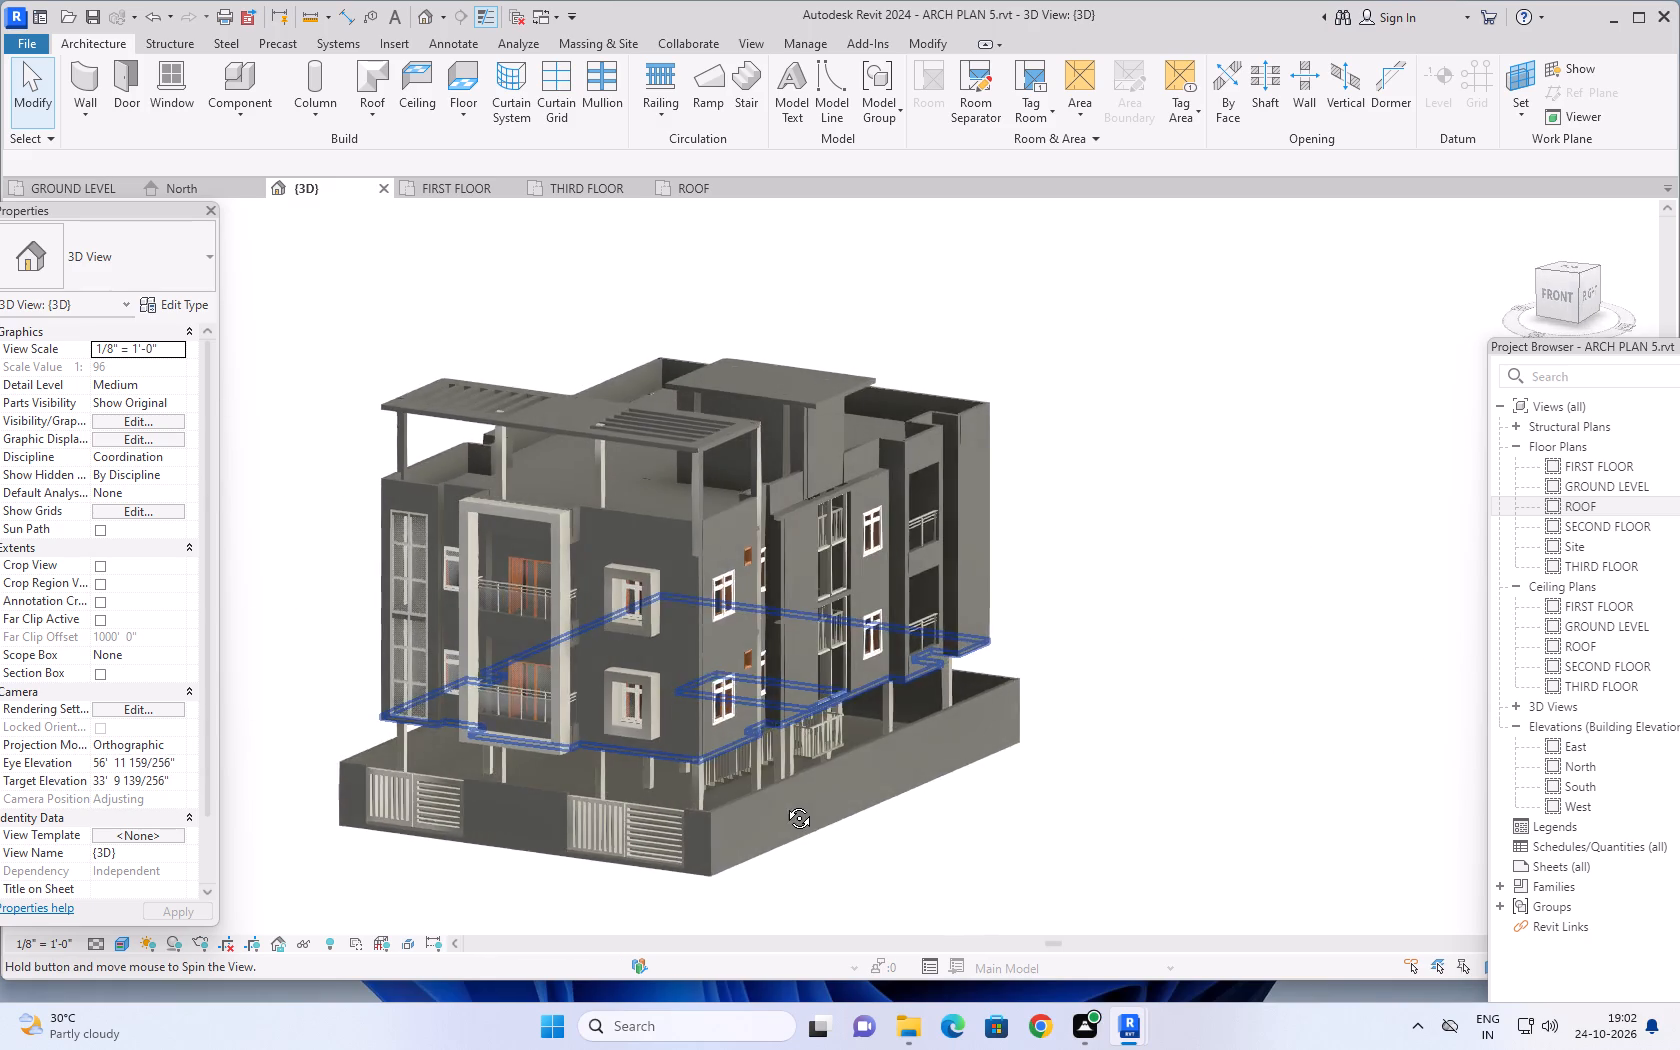
{"action": "middle_click_drag", "start_coordinate": [784, 803], "coordinate": [890, 784]}
{"action": "scroll", "coordinate": [759, 726], "scroll_direction": "up", "scroll_amount": 3}
{"action": "middle_click_drag", "start_coordinate": [724, 791], "coordinate": [605, 756], "text": "shift"}
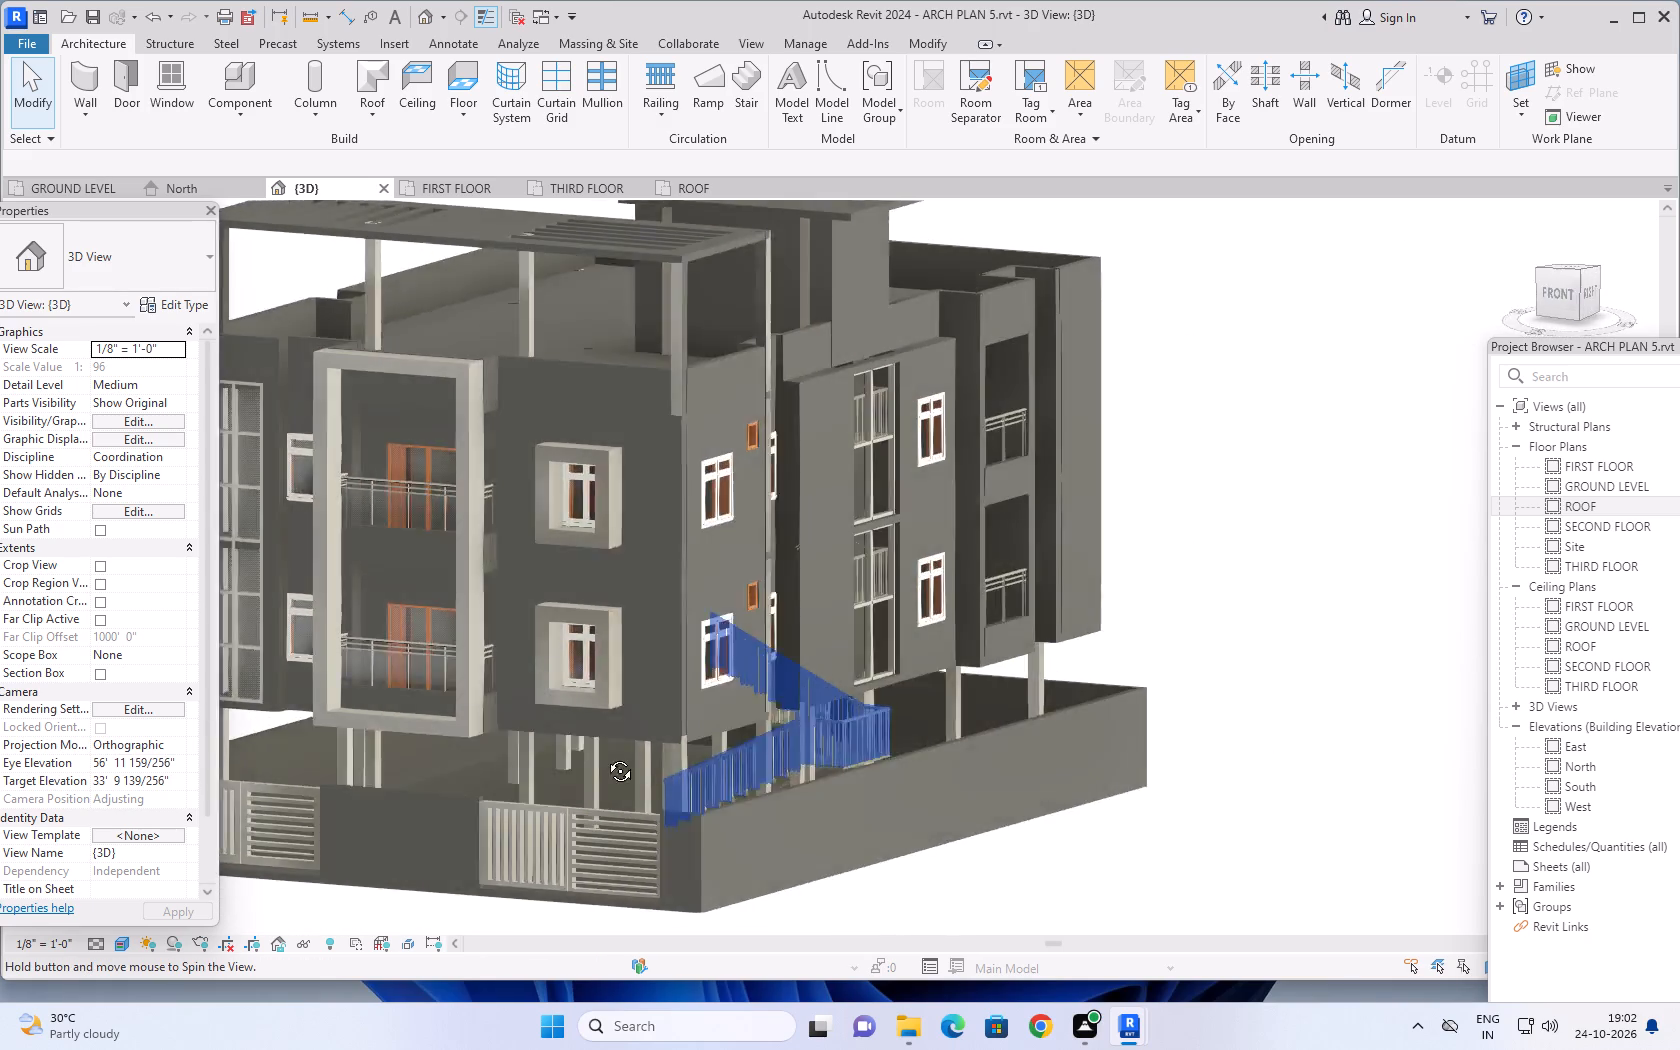
{"action": "middle_click_drag", "start_coordinate": [605, 756], "coordinate": [437, 755], "text": "shift"}
{"action": "scroll", "coordinate": [439, 754], "scroll_direction": "down", "scroll_amount": 2, "text": "shift"}
{"action": "scroll", "coordinate": [741, 679], "scroll_direction": "down", "scroll_amount": 3}
{"action": "middle_click_drag", "start_coordinate": [769, 695], "coordinate": [624, 731], "text": "shift"}
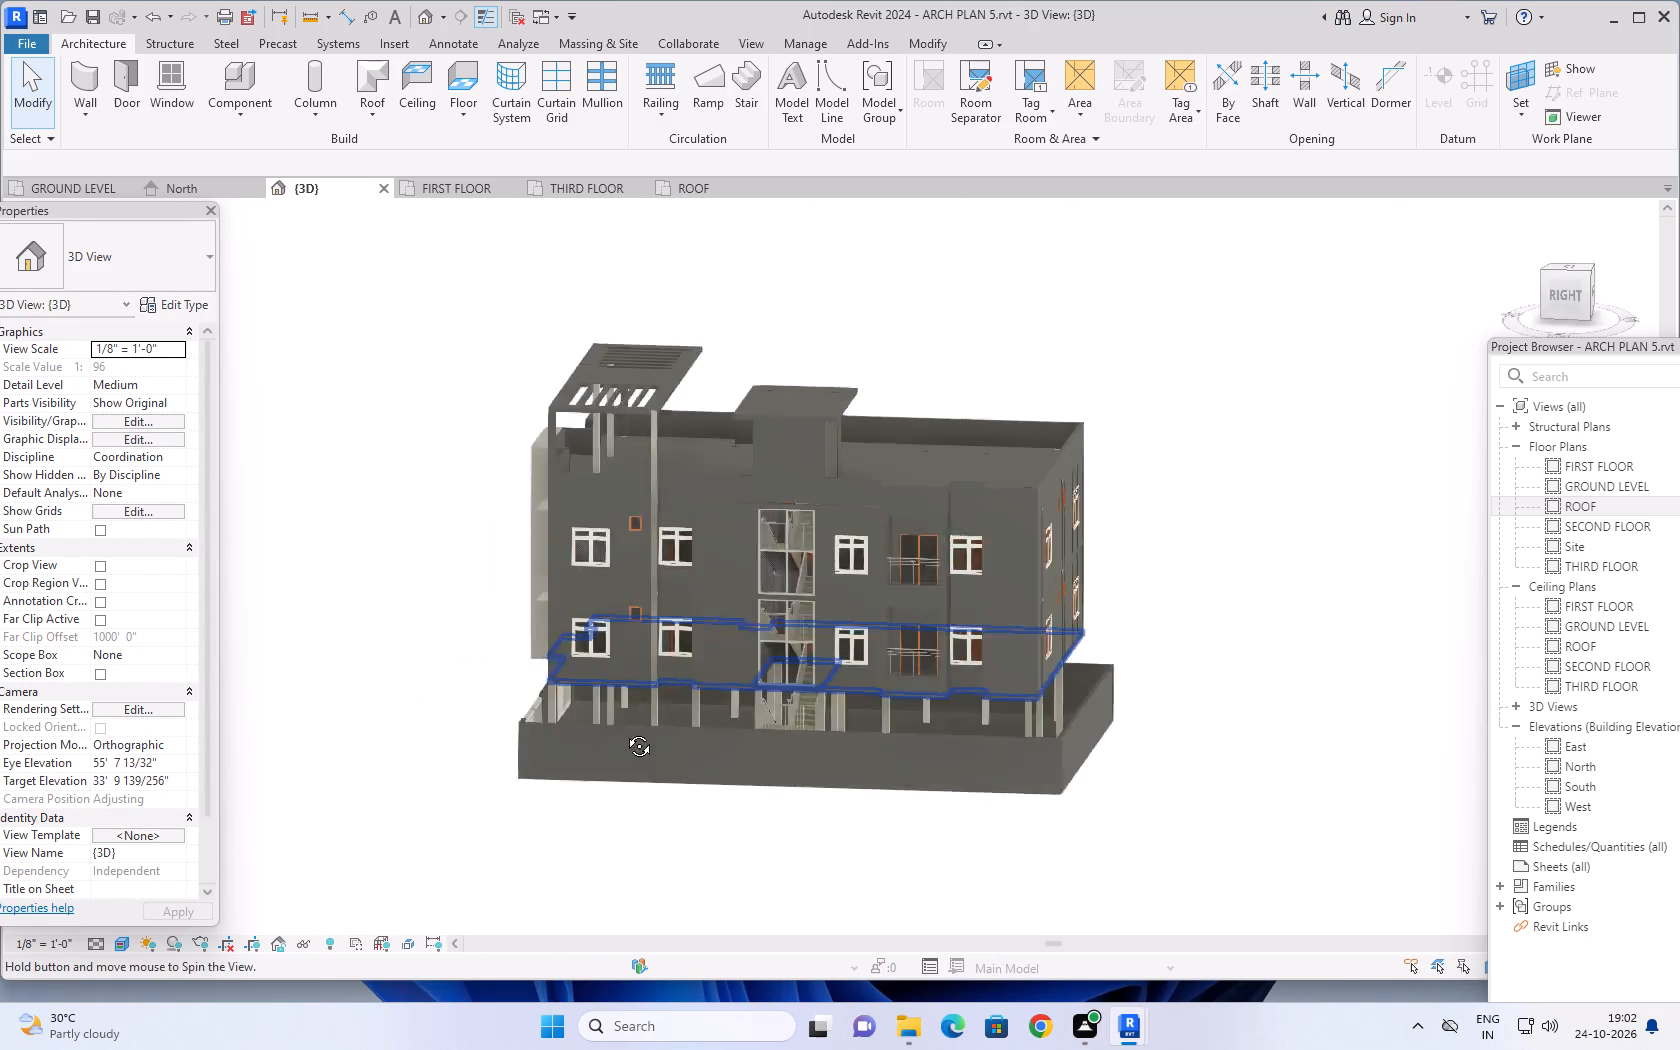
{"action": "middle_click_drag", "start_coordinate": [624, 731], "coordinate": [895, 773], "text": "shift"}
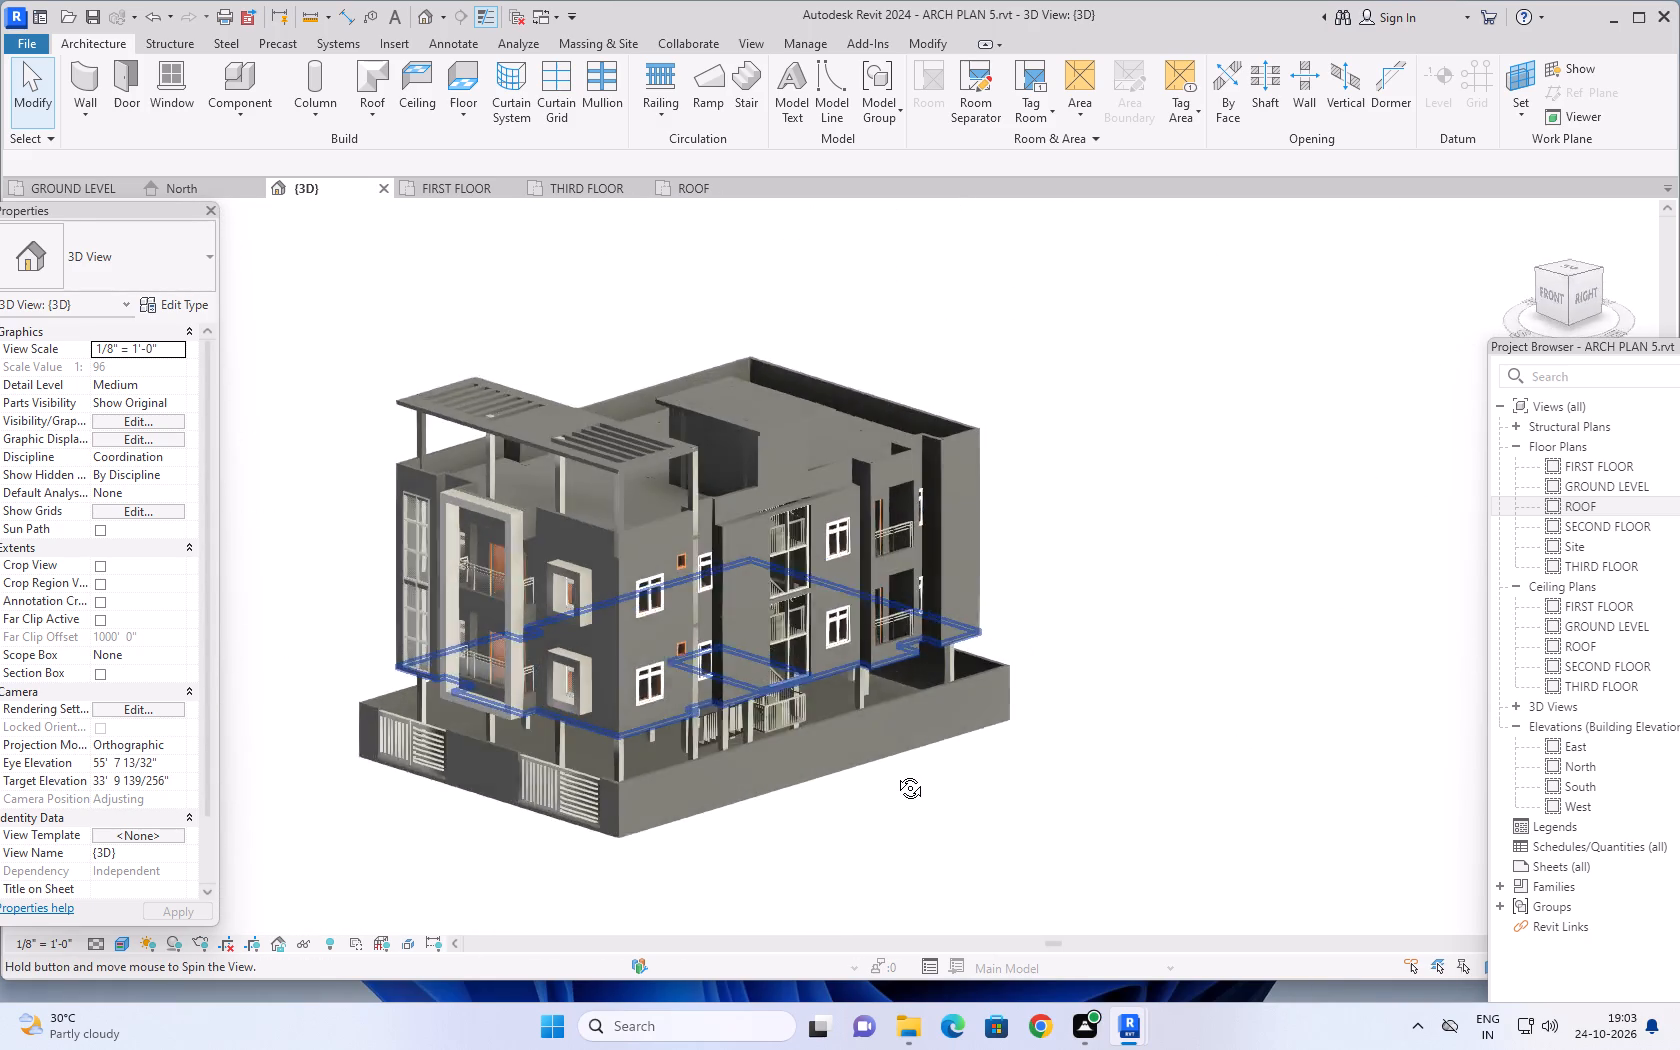
{"action": "middle_click_drag", "start_coordinate": [895, 773], "coordinate": [968, 690], "text": "shift"}
{"action": "middle_click_drag", "start_coordinate": [477, 757], "coordinate": [690, 775], "text": "shift"}
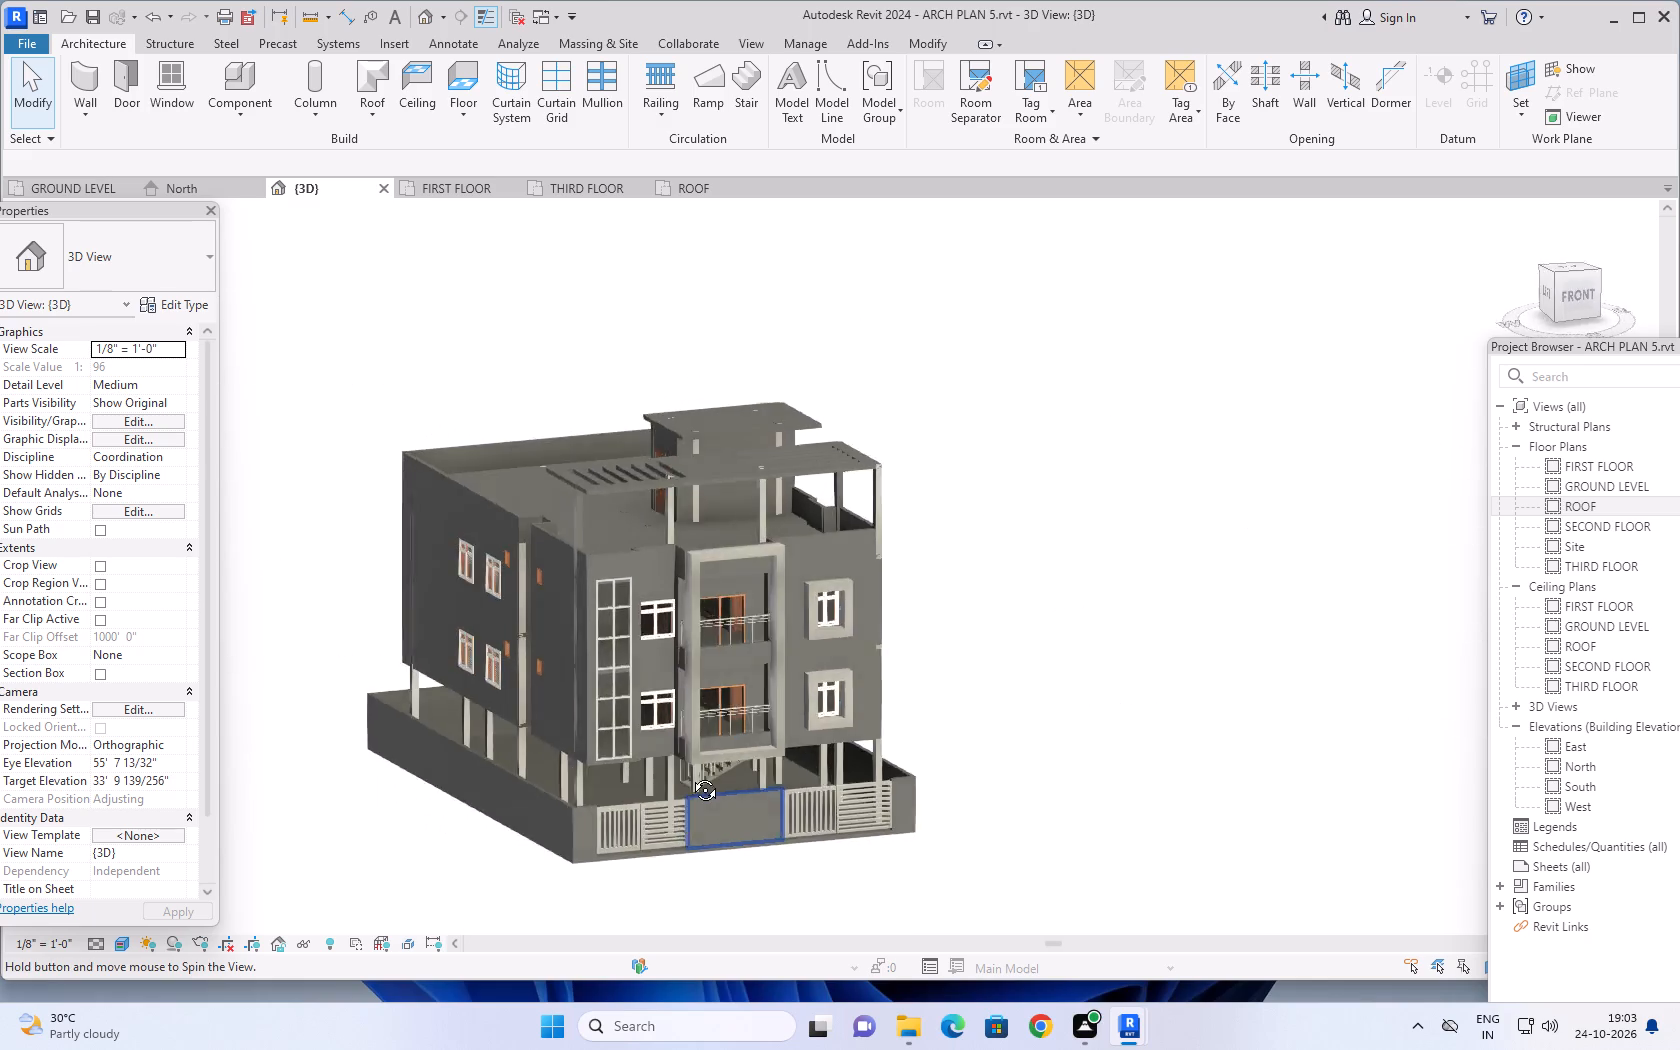
Examine the building's exterior in 3D from the front and the staircase side, including the roof slabs, balconies and compound wall.
{"action": "middle_click_drag", "start_coordinate": [690, 775], "coordinate": [594, 887], "text": "shift"}
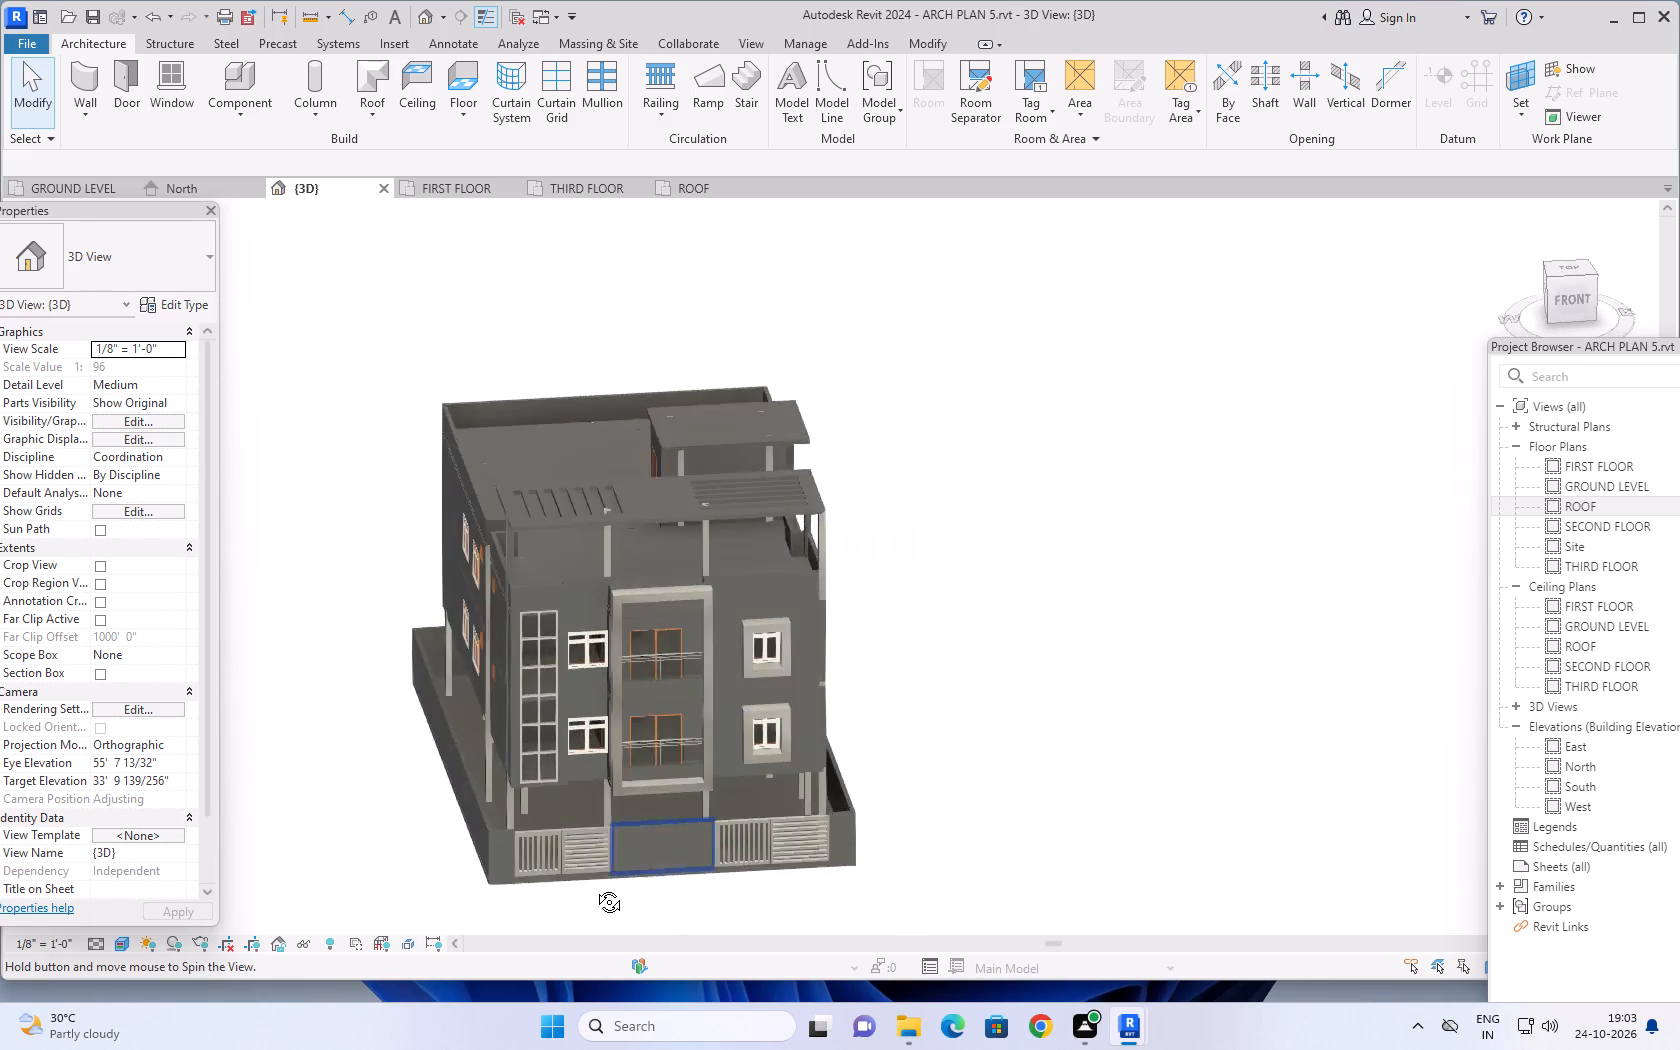
{"action": "middle_click_drag", "start_coordinate": [594, 887], "coordinate": [354, 772], "text": "shift"}
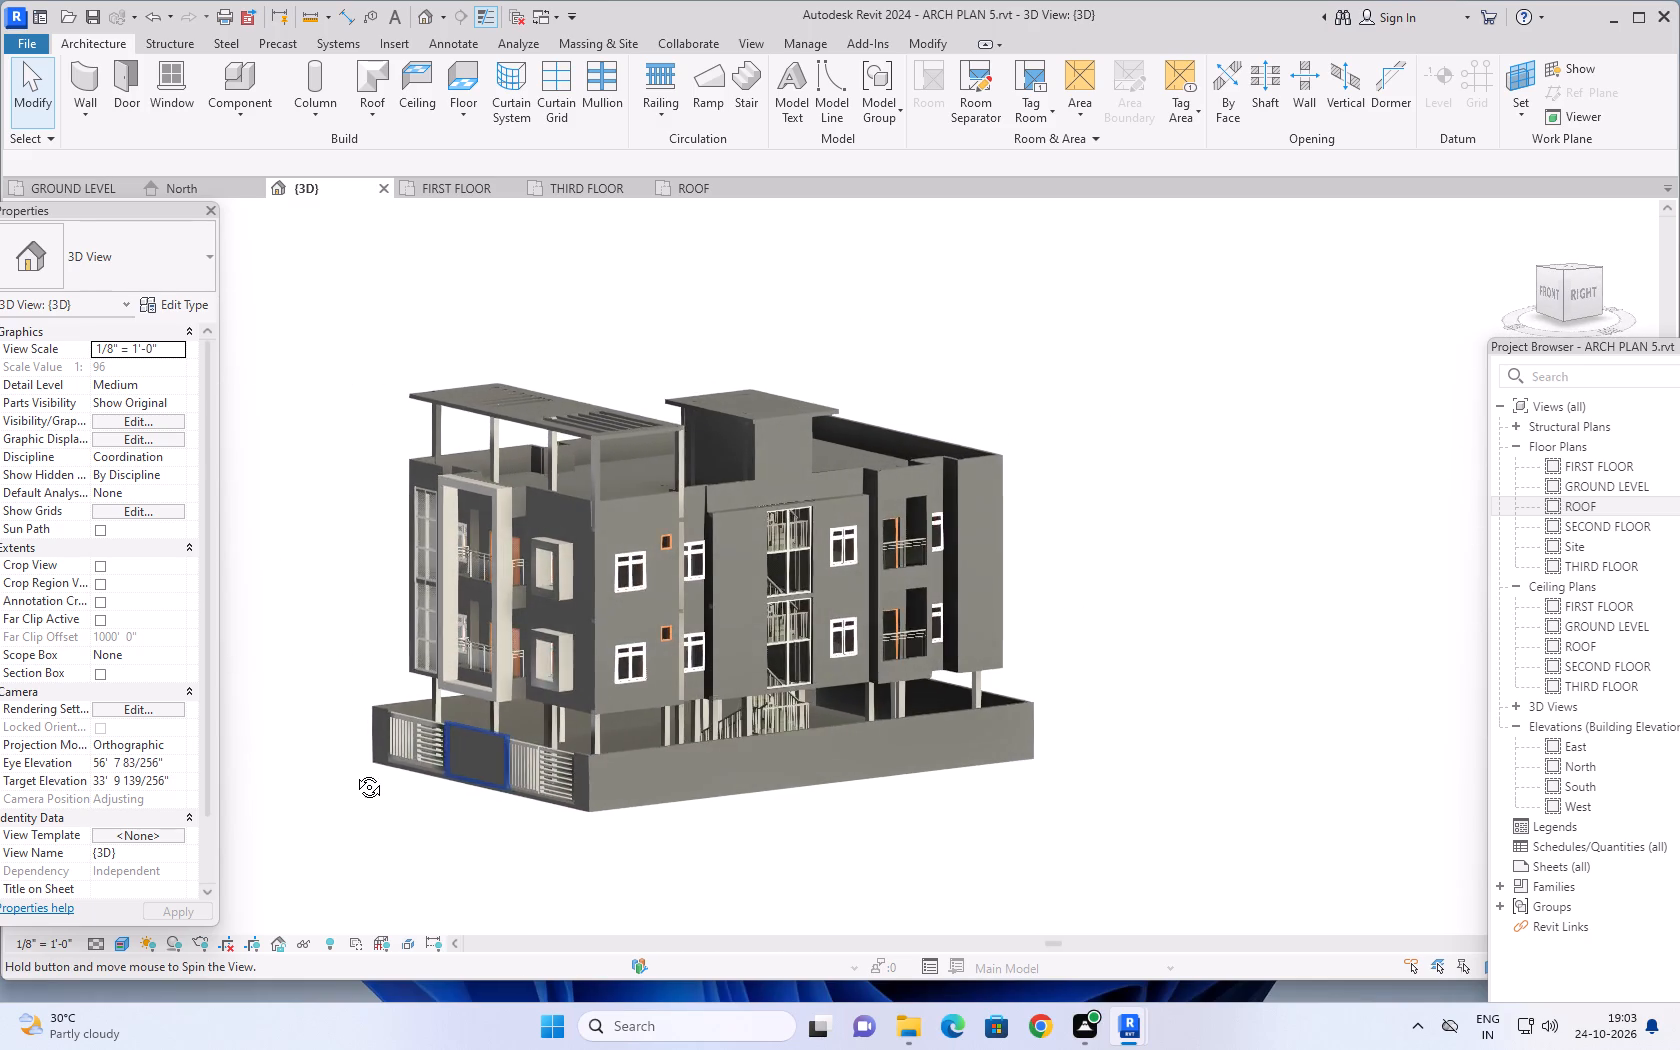
{"action": "middle_click_drag", "start_coordinate": [354, 772], "coordinate": [522, 755], "text": "shift"}
{"action": "scroll", "coordinate": [528, 757], "scroll_direction": "up", "scroll_amount": 3}
{"action": "middle_click_drag", "start_coordinate": [569, 761], "coordinate": [603, 814], "text": "shift"}
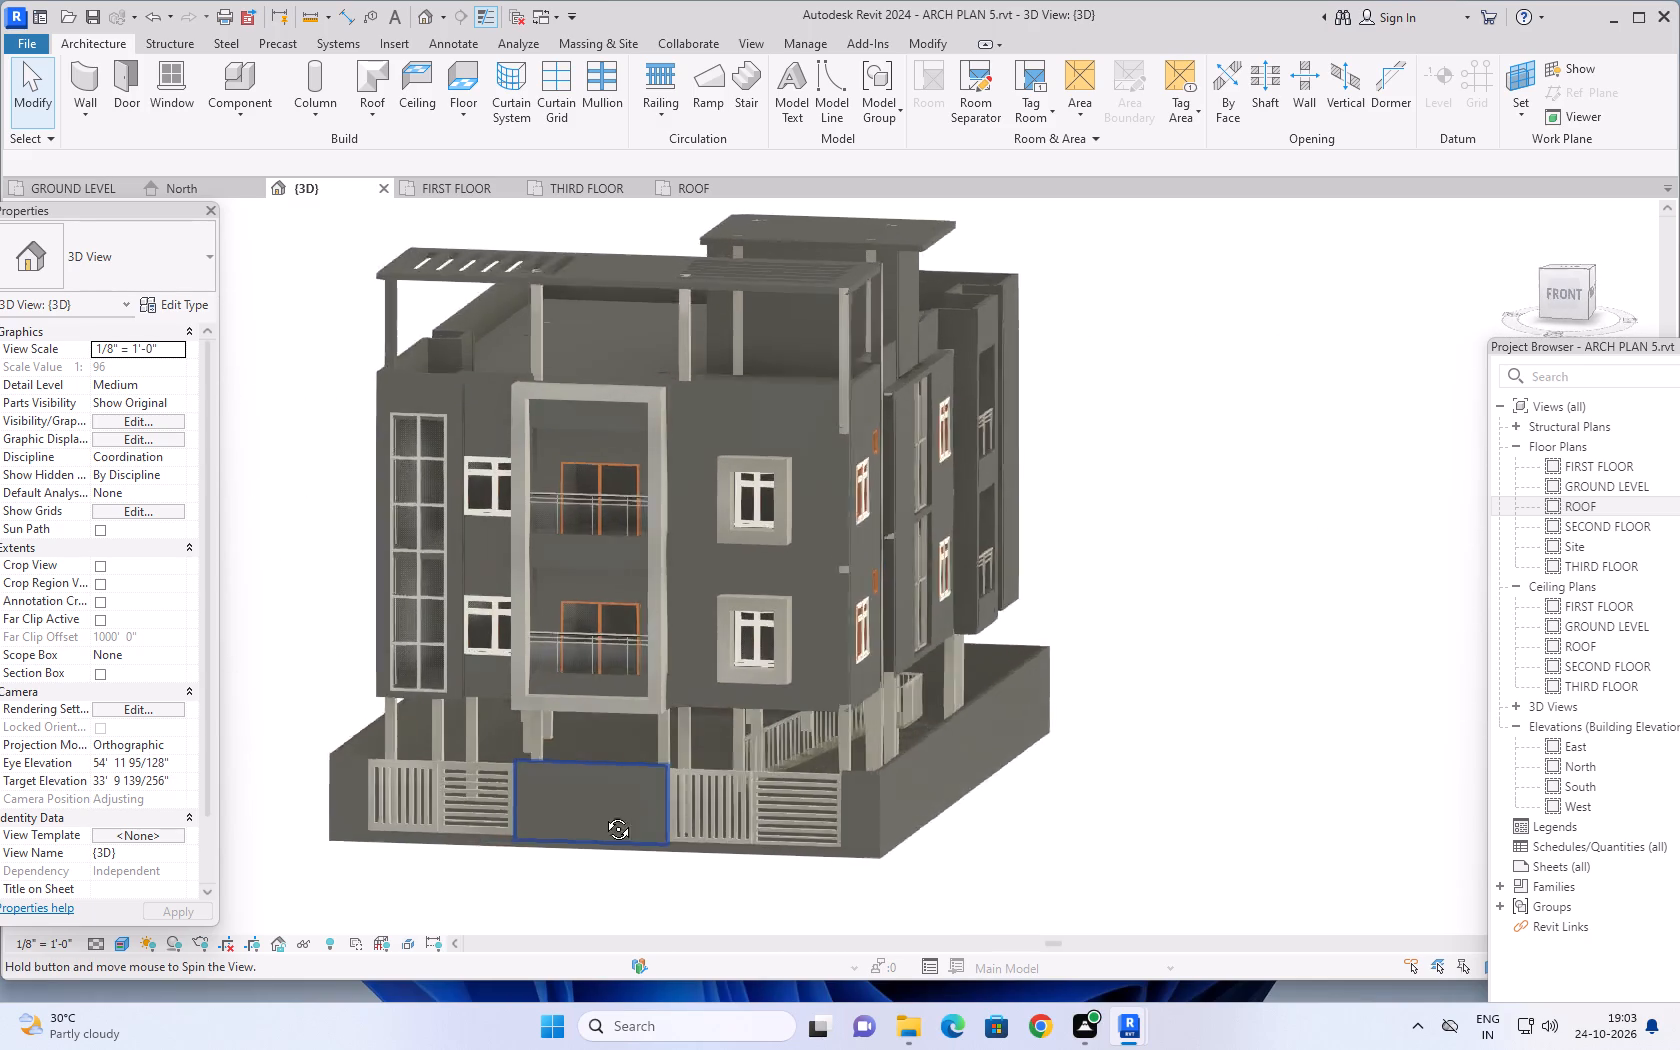
{"action": "middle_click_drag", "start_coordinate": [603, 814], "coordinate": [695, 894], "text": "shift"}
{"action": "scroll", "coordinate": [695, 894], "scroll_direction": "down", "scroll_amount": 1}
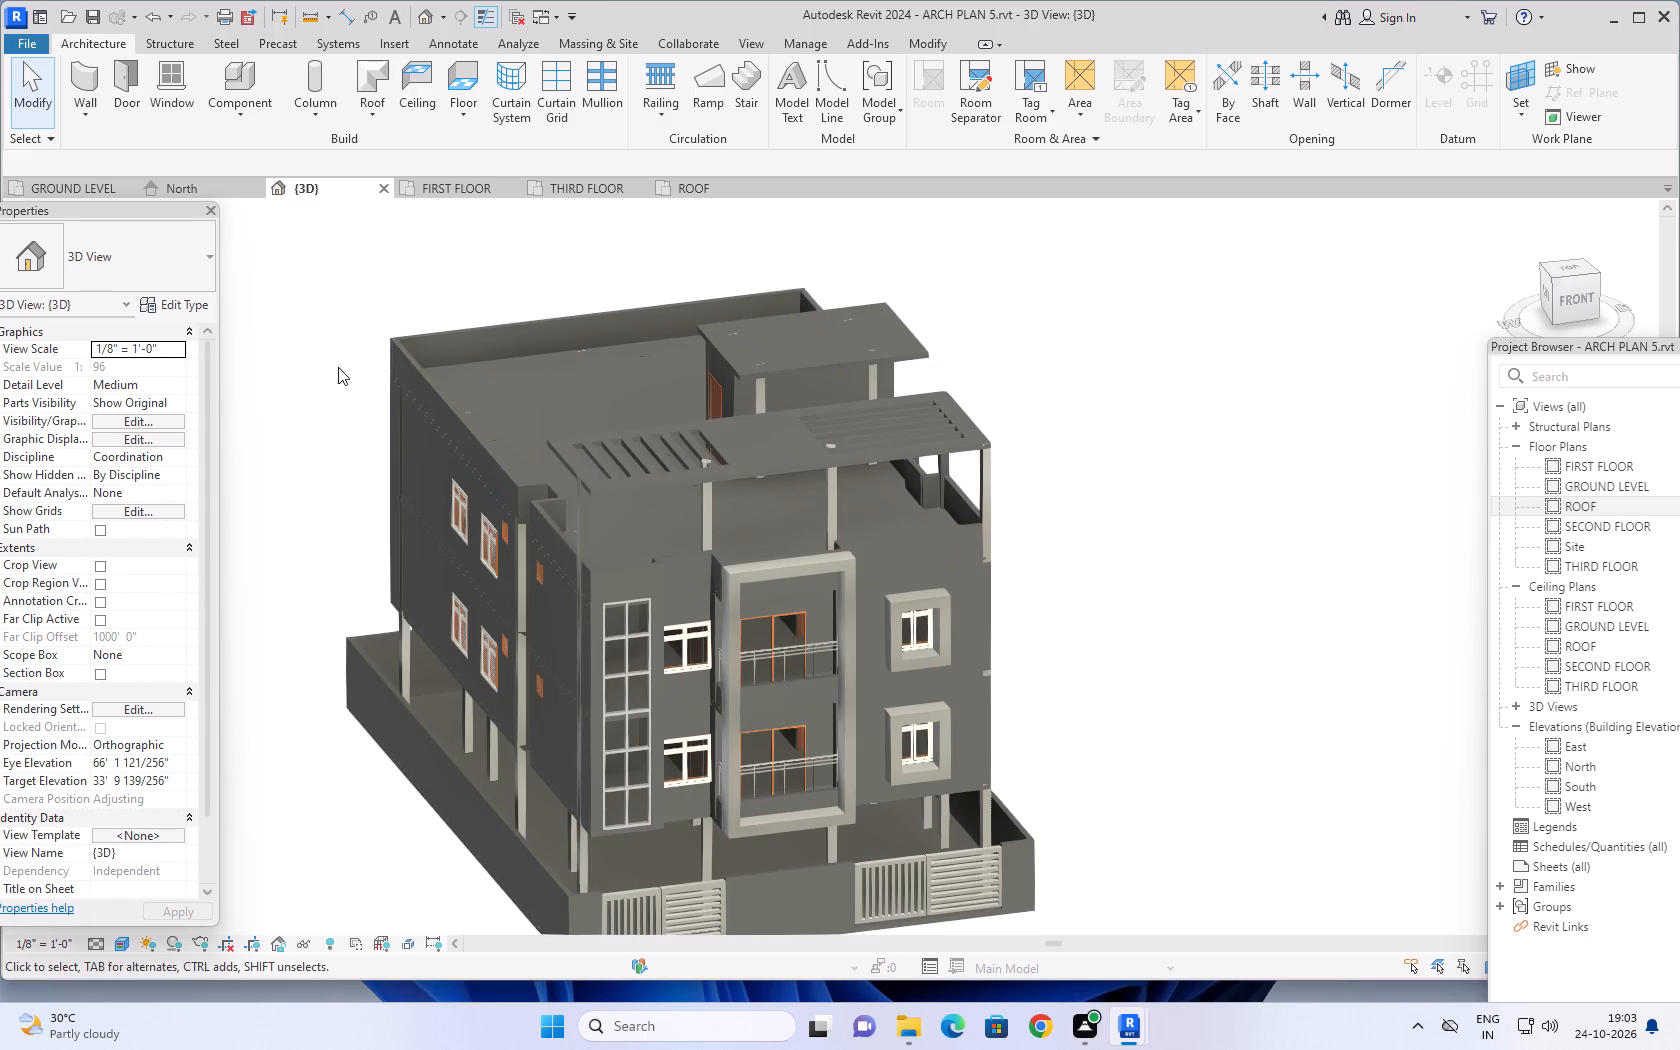
Review the GROUND LEVEL plan, including the staircase and compound wall, and check the North elevation.
{"action": "left_click", "coordinate": [84, 190]}
{"action": "scroll", "coordinate": [689, 526], "scroll_direction": "down", "scroll_amount": 3}
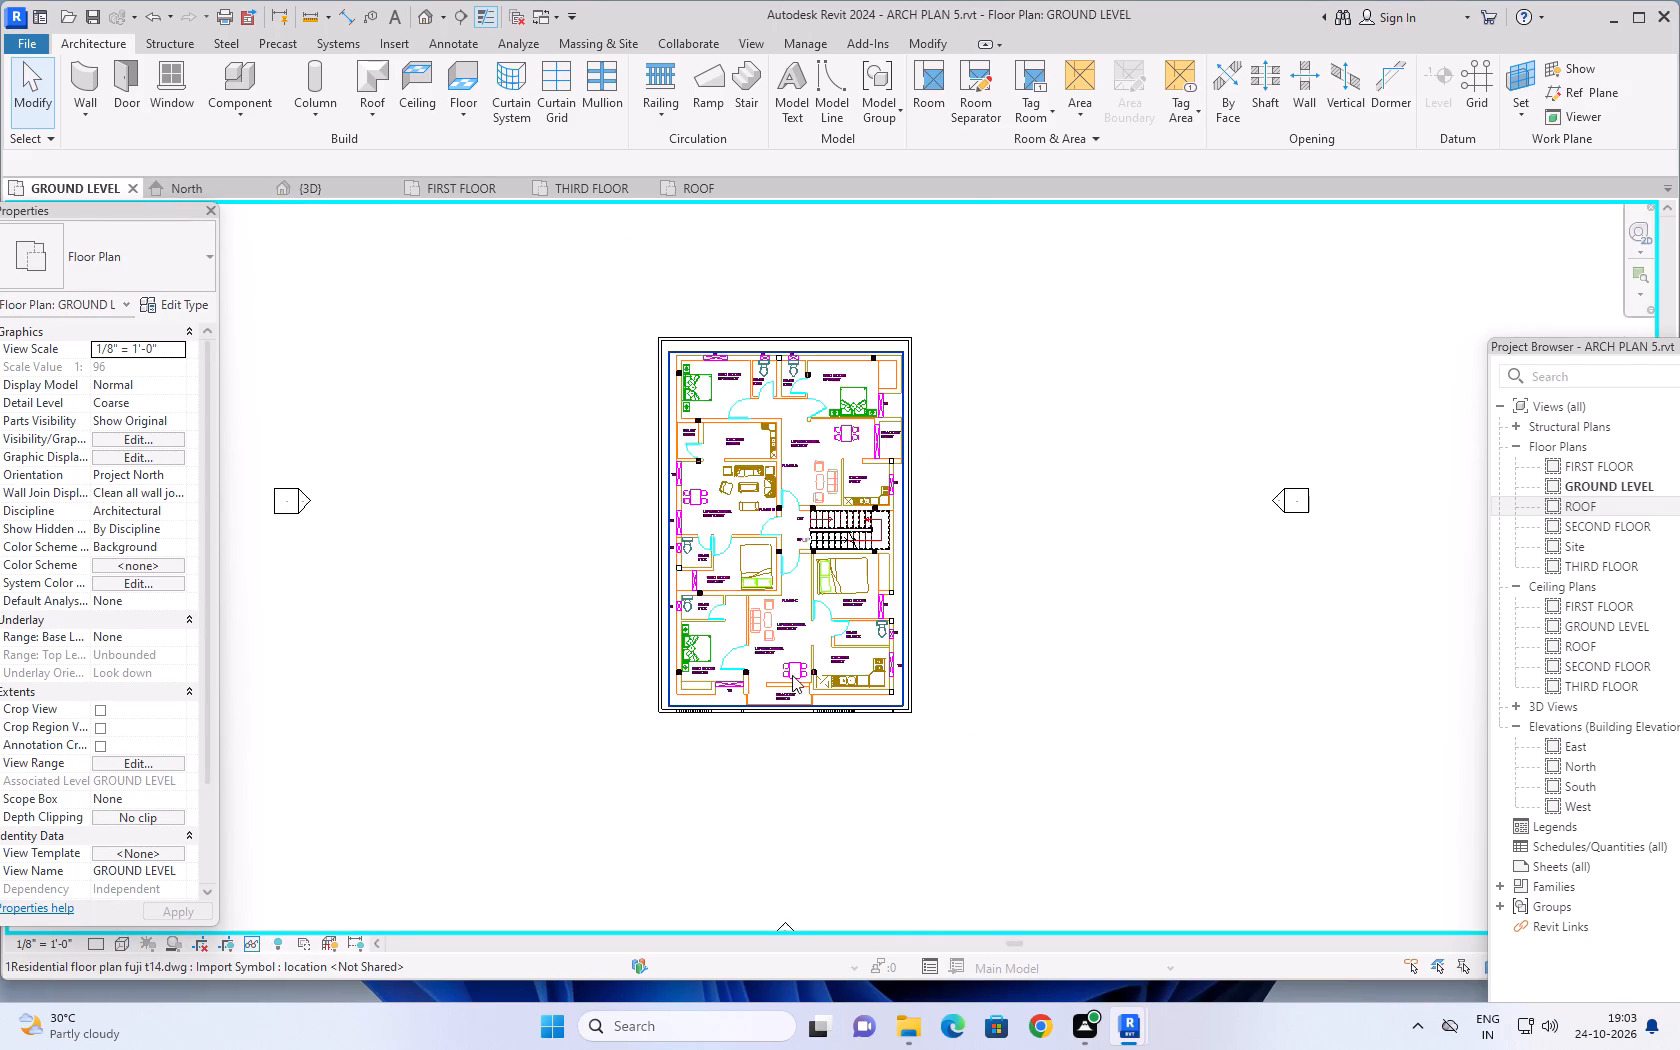
{"action": "scroll", "coordinate": [792, 684], "scroll_direction": "up", "scroll_amount": 4}
{"action": "middle_click_drag", "start_coordinate": [752, 730], "coordinate": [752, 800]}
{"action": "middle_click_drag", "start_coordinate": [813, 740], "coordinate": [799, 801]}
{"action": "scroll", "coordinate": [813, 740], "scroll_direction": "down", "scroll_amount": 1}
{"action": "scroll", "coordinate": [842, 627], "scroll_direction": "up", "scroll_amount": 1}
{"action": "middle_click_drag", "start_coordinate": [830, 630], "coordinate": [825, 652]}
{"action": "scroll", "coordinate": [825, 652], "scroll_direction": "down", "scroll_amount": 2}
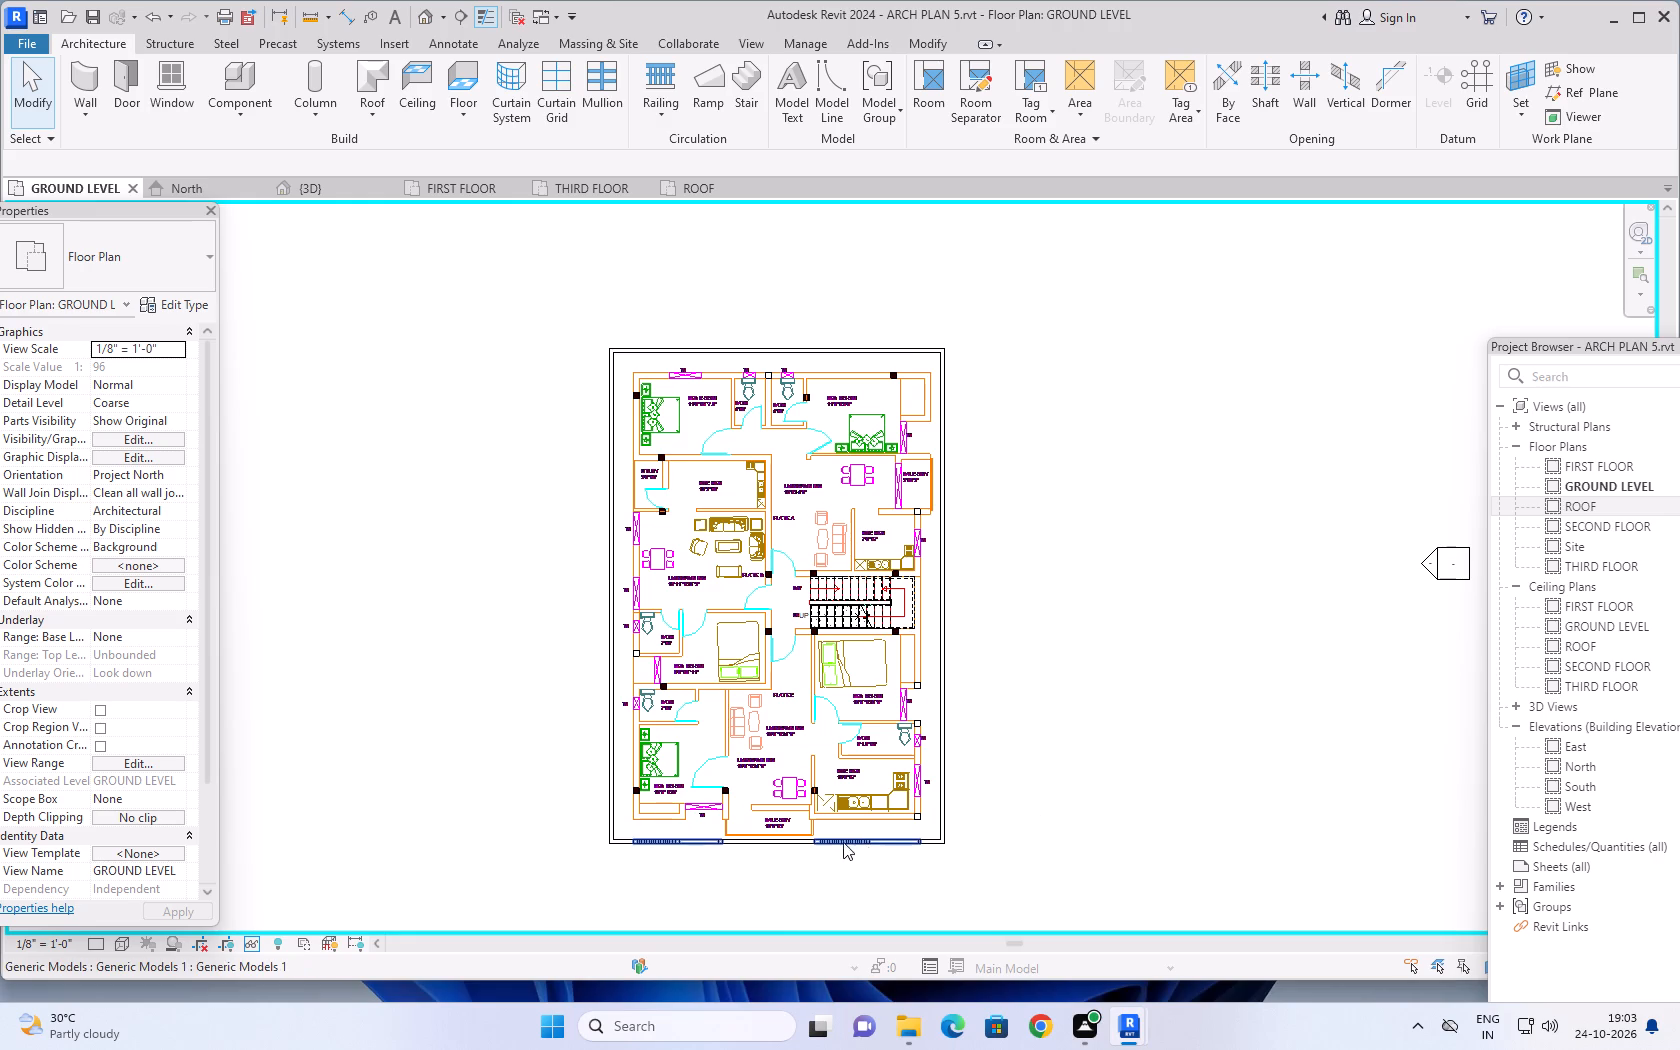
{"action": "scroll", "coordinate": [904, 592], "scroll_direction": "up", "scroll_amount": 4}
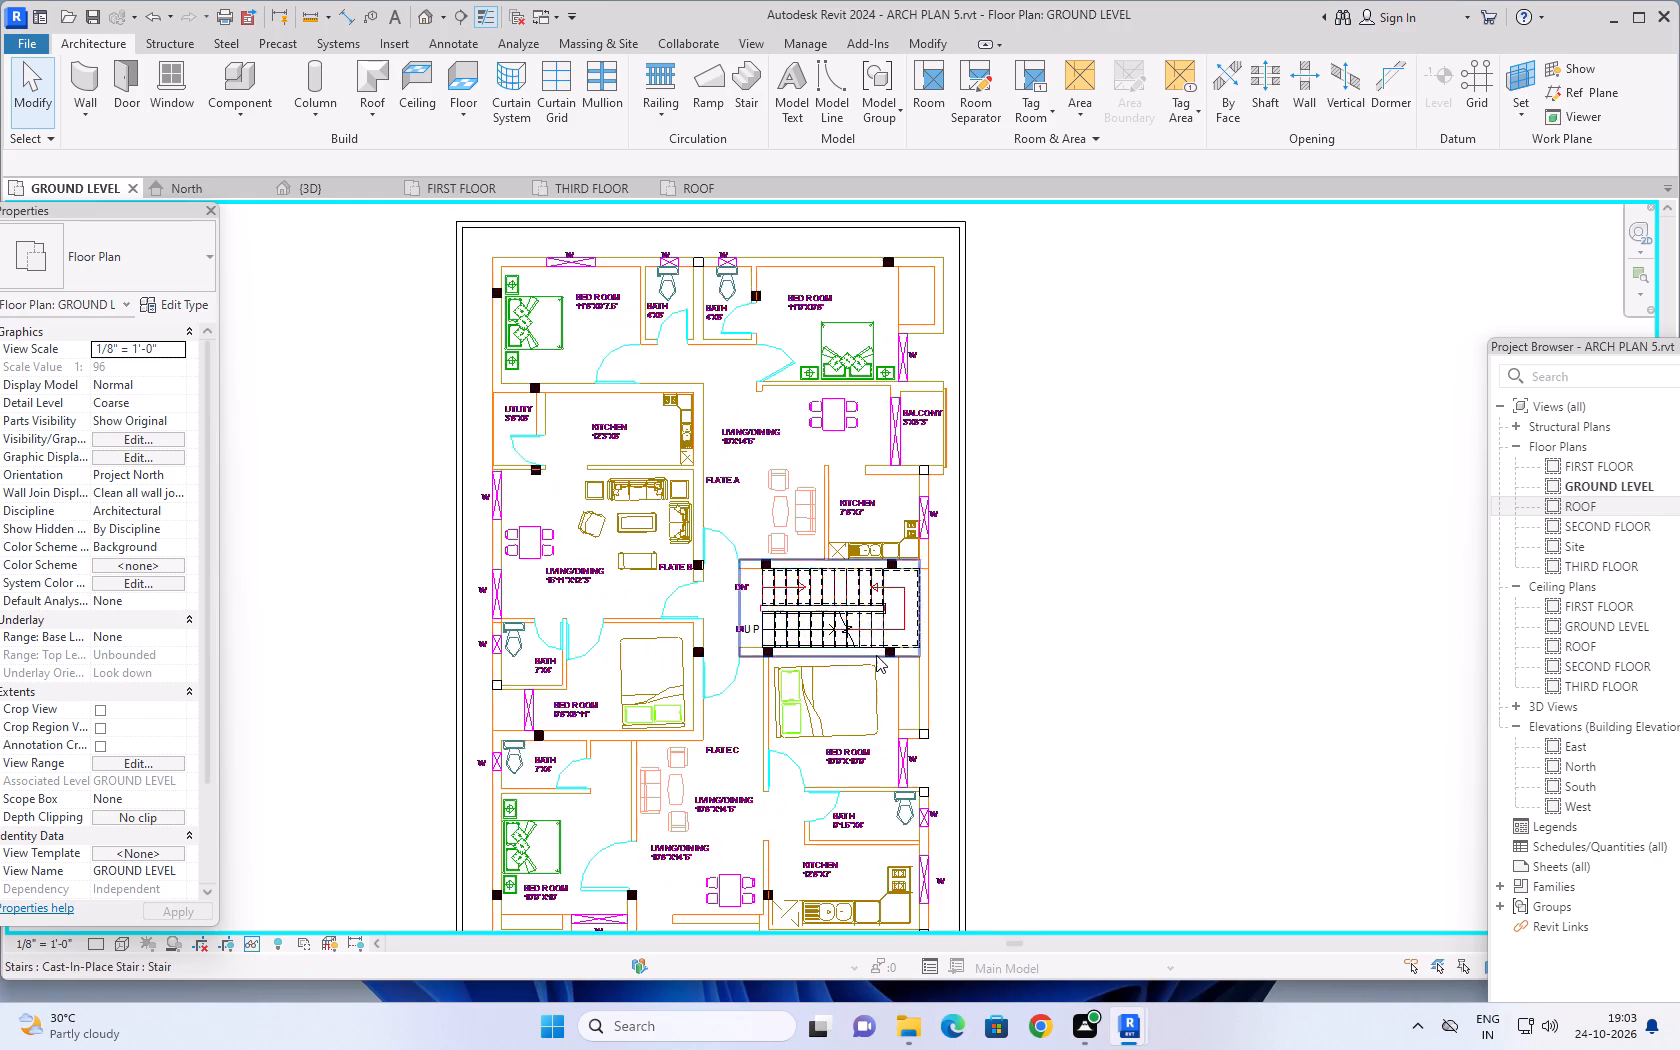
{"action": "scroll", "coordinate": [876, 655], "scroll_direction": "up", "scroll_amount": 1}
{"action": "scroll", "coordinate": [879, 658], "scroll_direction": "down", "scroll_amount": 3}
{"action": "middle_click", "coordinate": [882, 675]}
{"action": "scroll", "coordinate": [882, 677], "scroll_direction": "down", "scroll_amount": 1}
{"action": "scroll", "coordinate": [881, 698], "scroll_direction": "up", "scroll_amount": 2}
{"action": "middle_click_drag", "start_coordinate": [866, 752], "coordinate": [904, 726]}
{"action": "scroll", "coordinate": [866, 752], "scroll_direction": "down", "scroll_amount": 2}
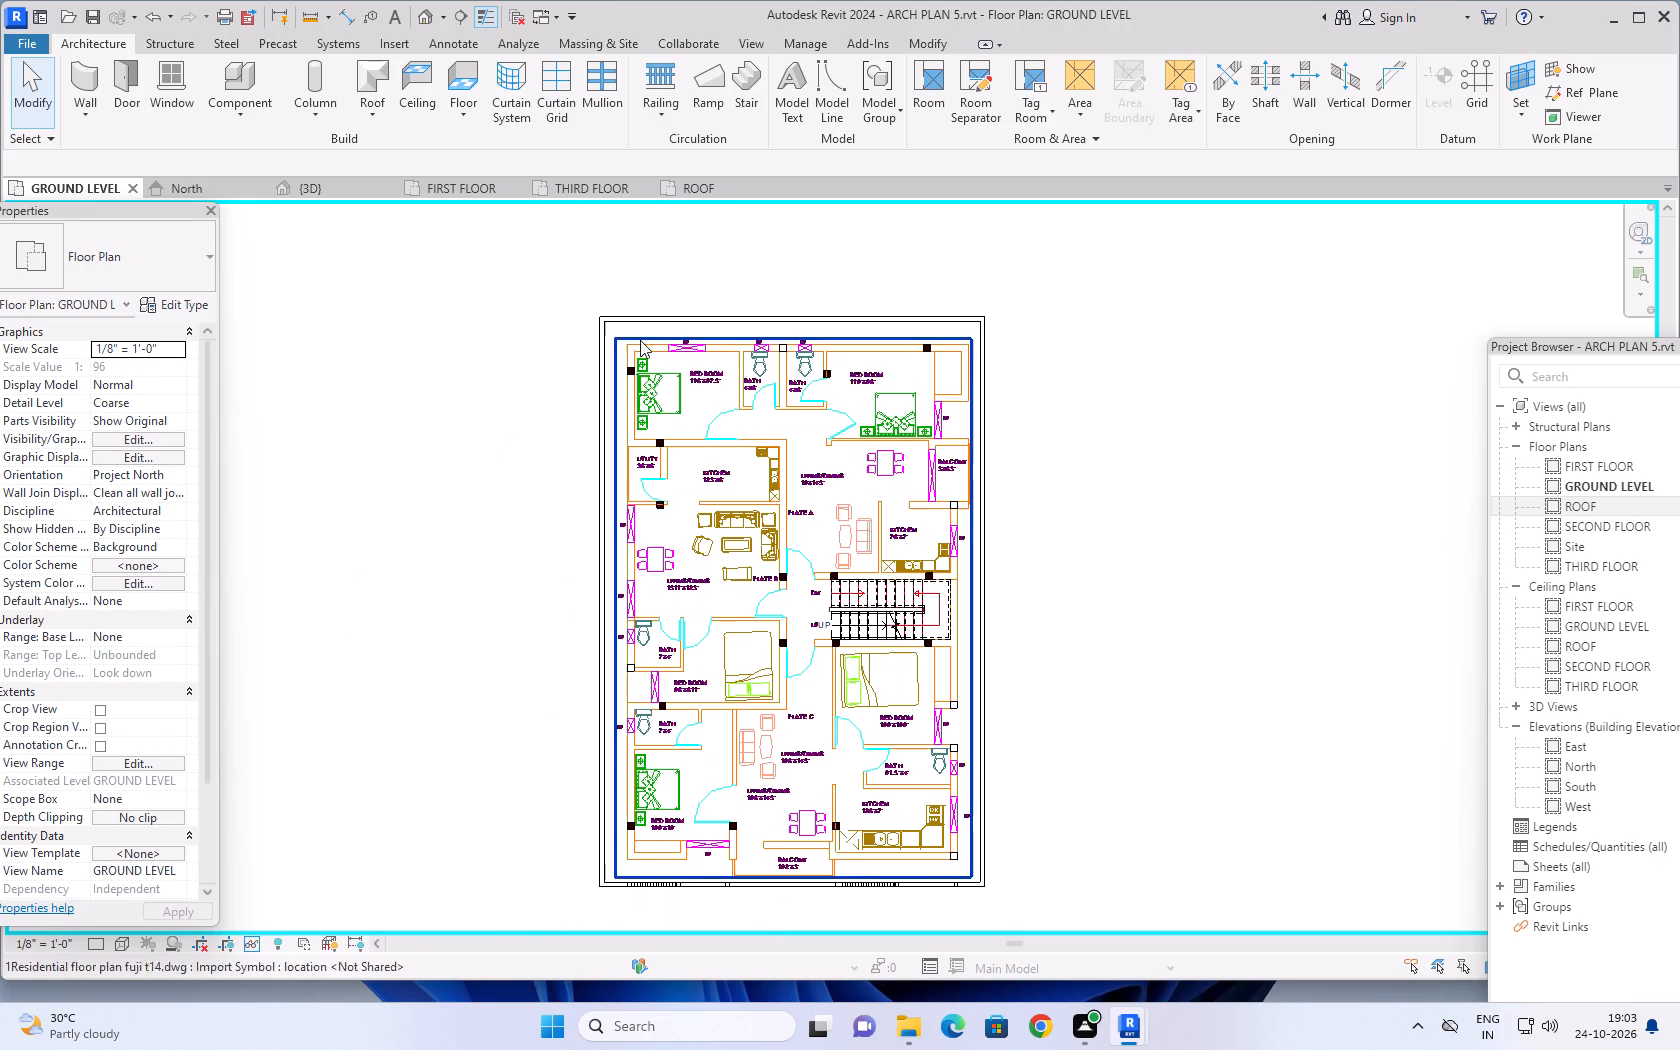
{"action": "left_click", "coordinate": [205, 182]}
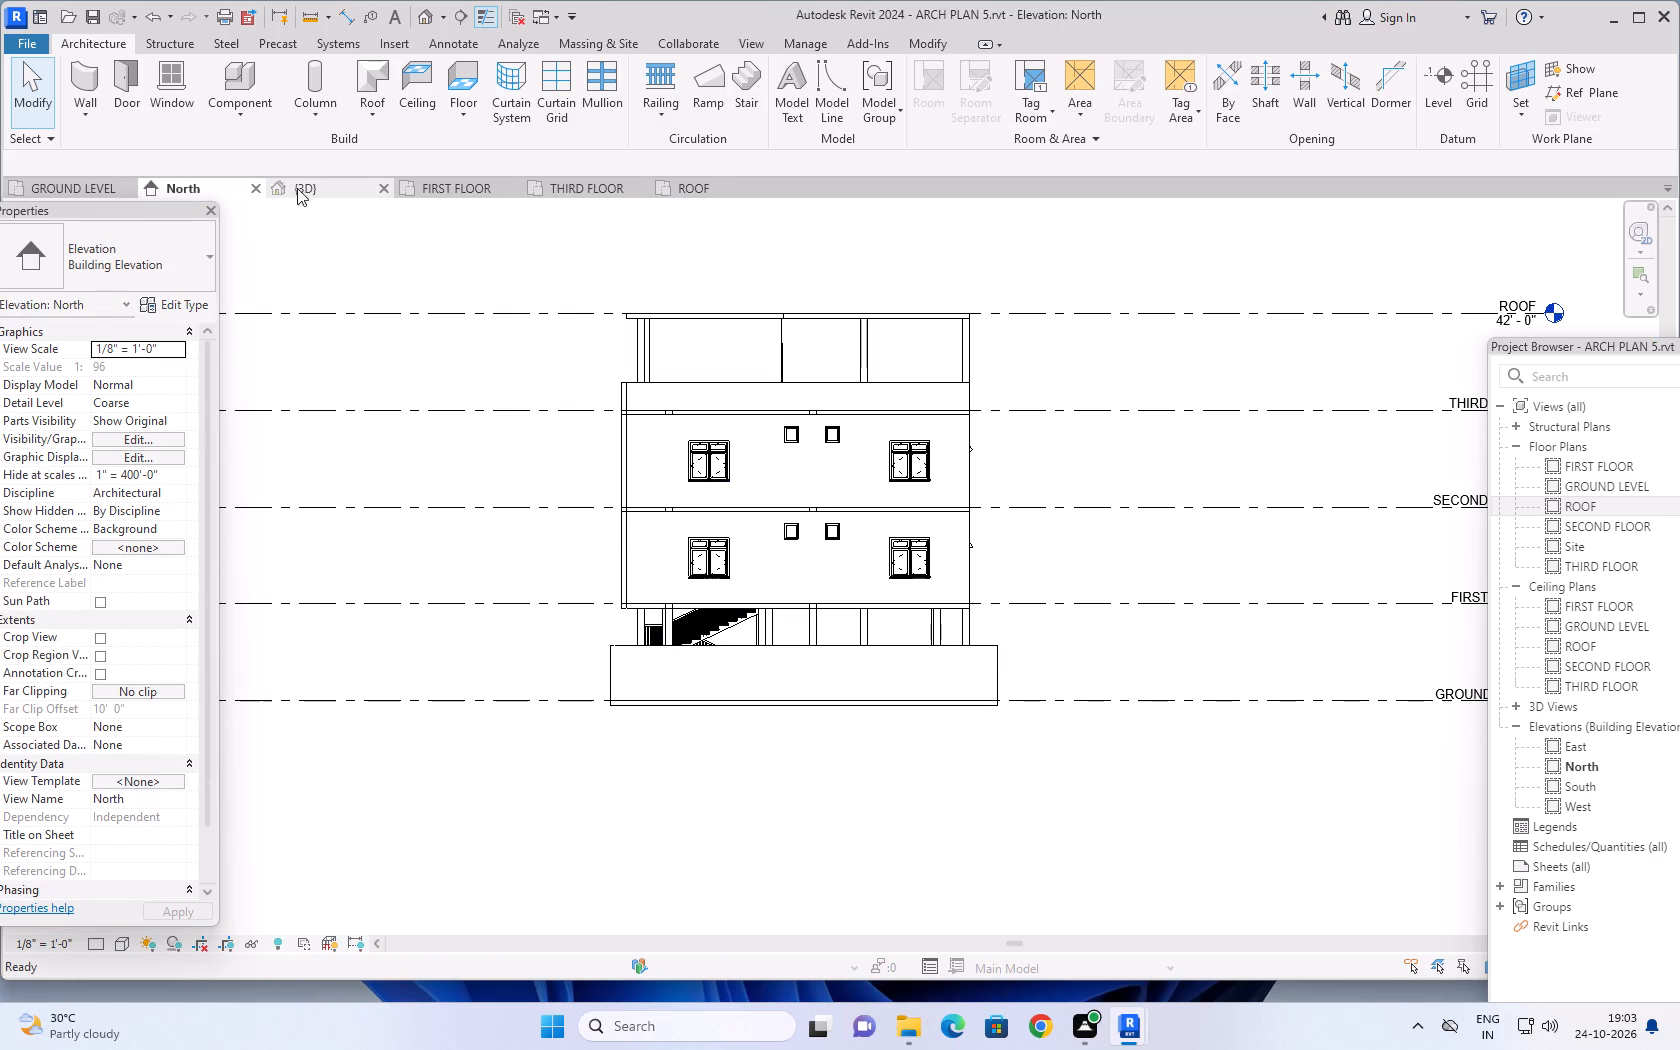
Examine the front facade in 3D, looking over the balcony frame, window surrounds, gate grilles and slotted roof slab.
{"action": "left_click", "coordinate": [339, 190]}
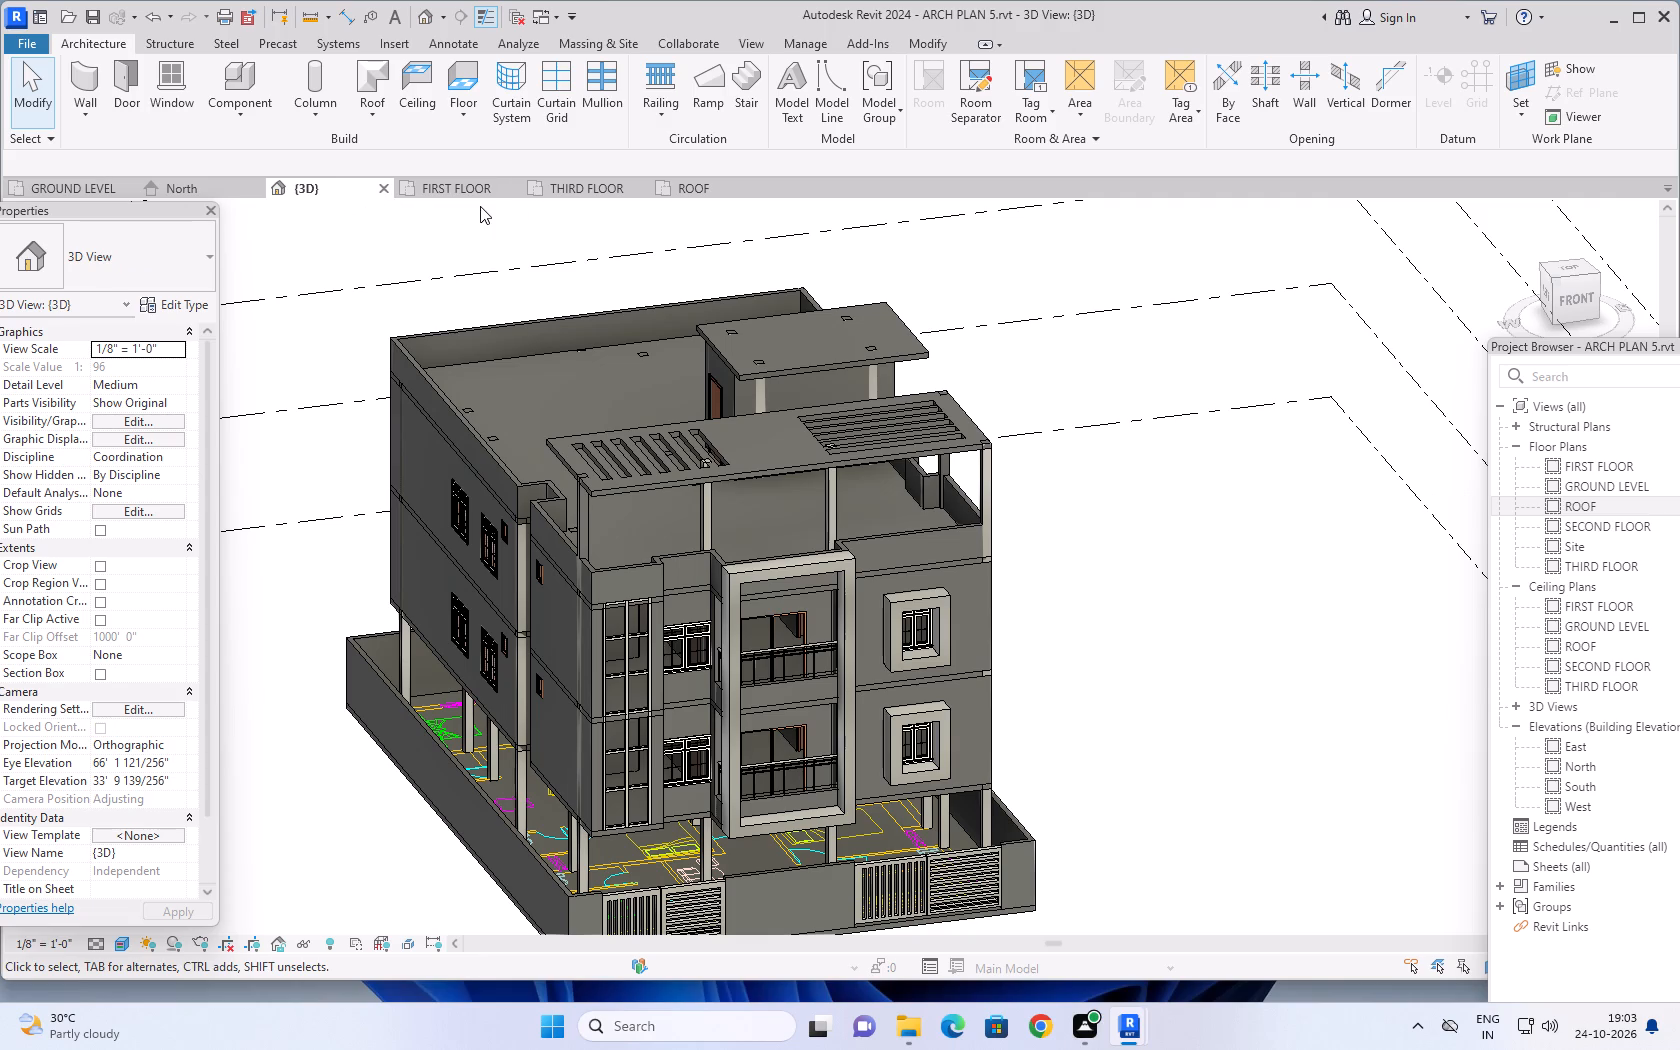
{"action": "scroll", "coordinate": [732, 698], "scroll_direction": "up", "scroll_amount": 3}
{"action": "middle_click_drag", "start_coordinate": [776, 745], "coordinate": [776, 656]}
{"action": "scroll", "coordinate": [772, 737], "scroll_direction": "down", "scroll_amount": 1}
{"action": "scroll", "coordinate": [904, 760], "scroll_direction": "up", "scroll_amount": 1}
{"action": "middle_click_drag", "start_coordinate": [982, 787], "coordinate": [953, 787]}
{"action": "scroll", "coordinate": [979, 786], "scroll_direction": "down", "scroll_amount": 2}
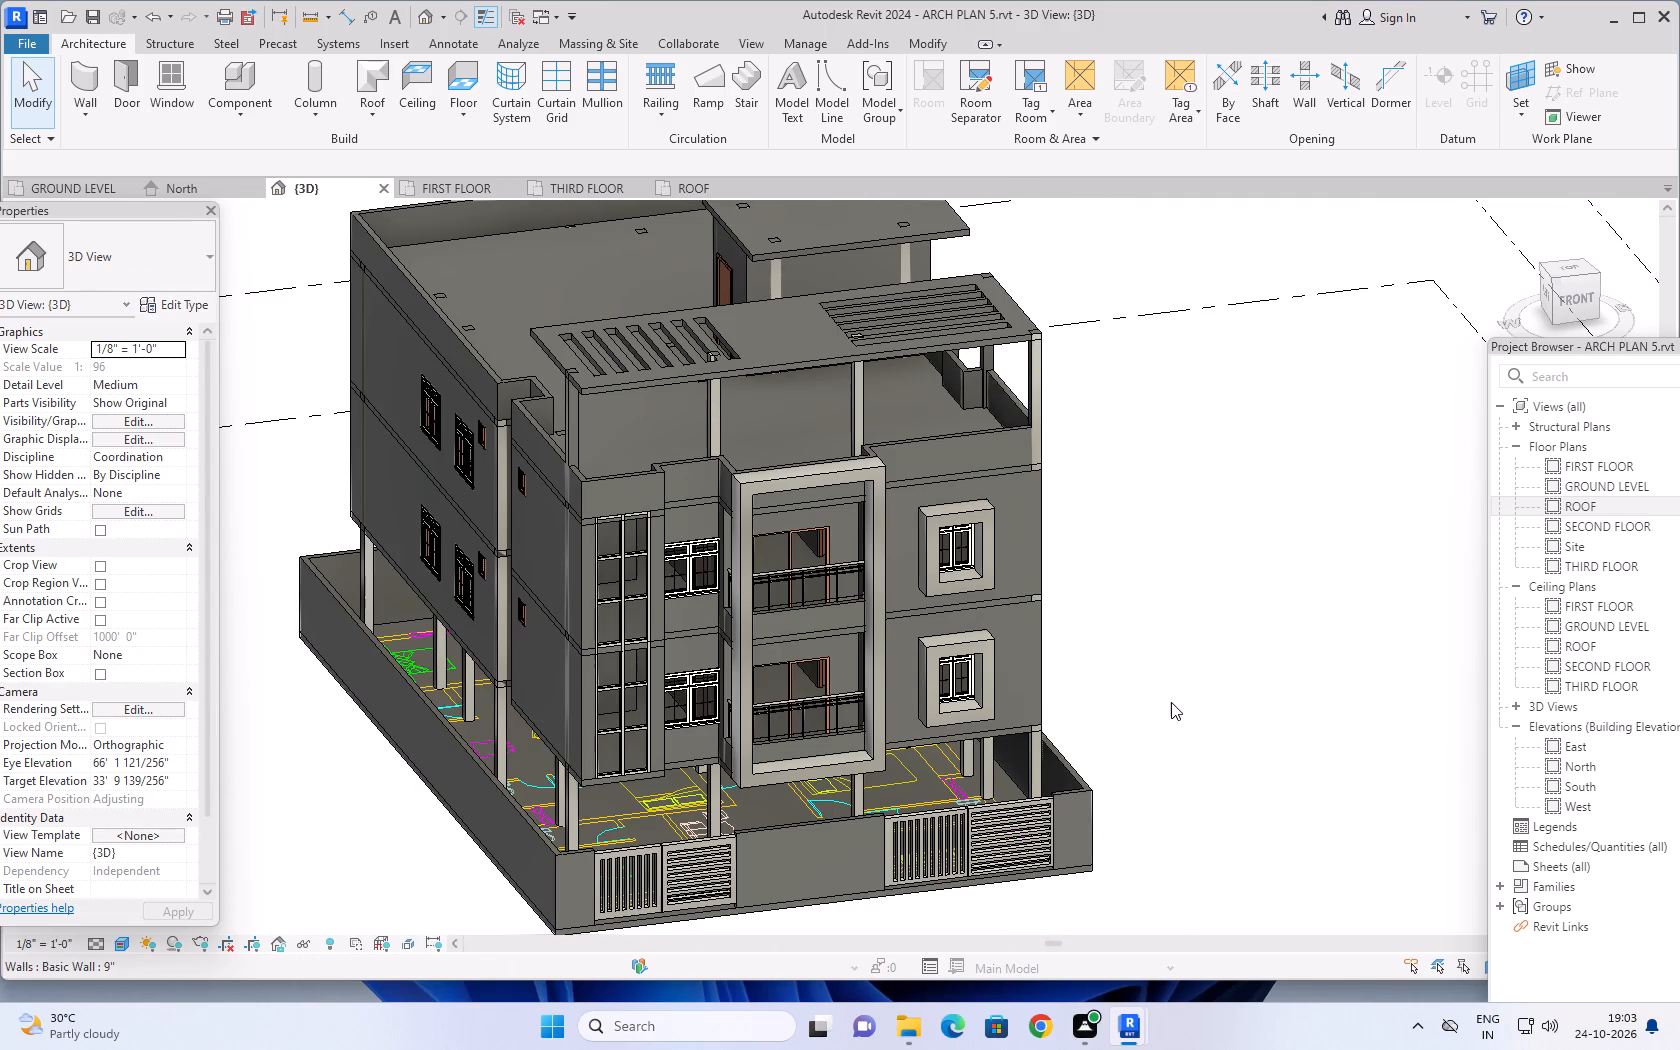
{"action": "scroll", "coordinate": [1159, 708], "scroll_direction": "down", "scroll_amount": 2}
{"action": "scroll", "coordinate": [962, 476], "scroll_direction": "up", "scroll_amount": 3}
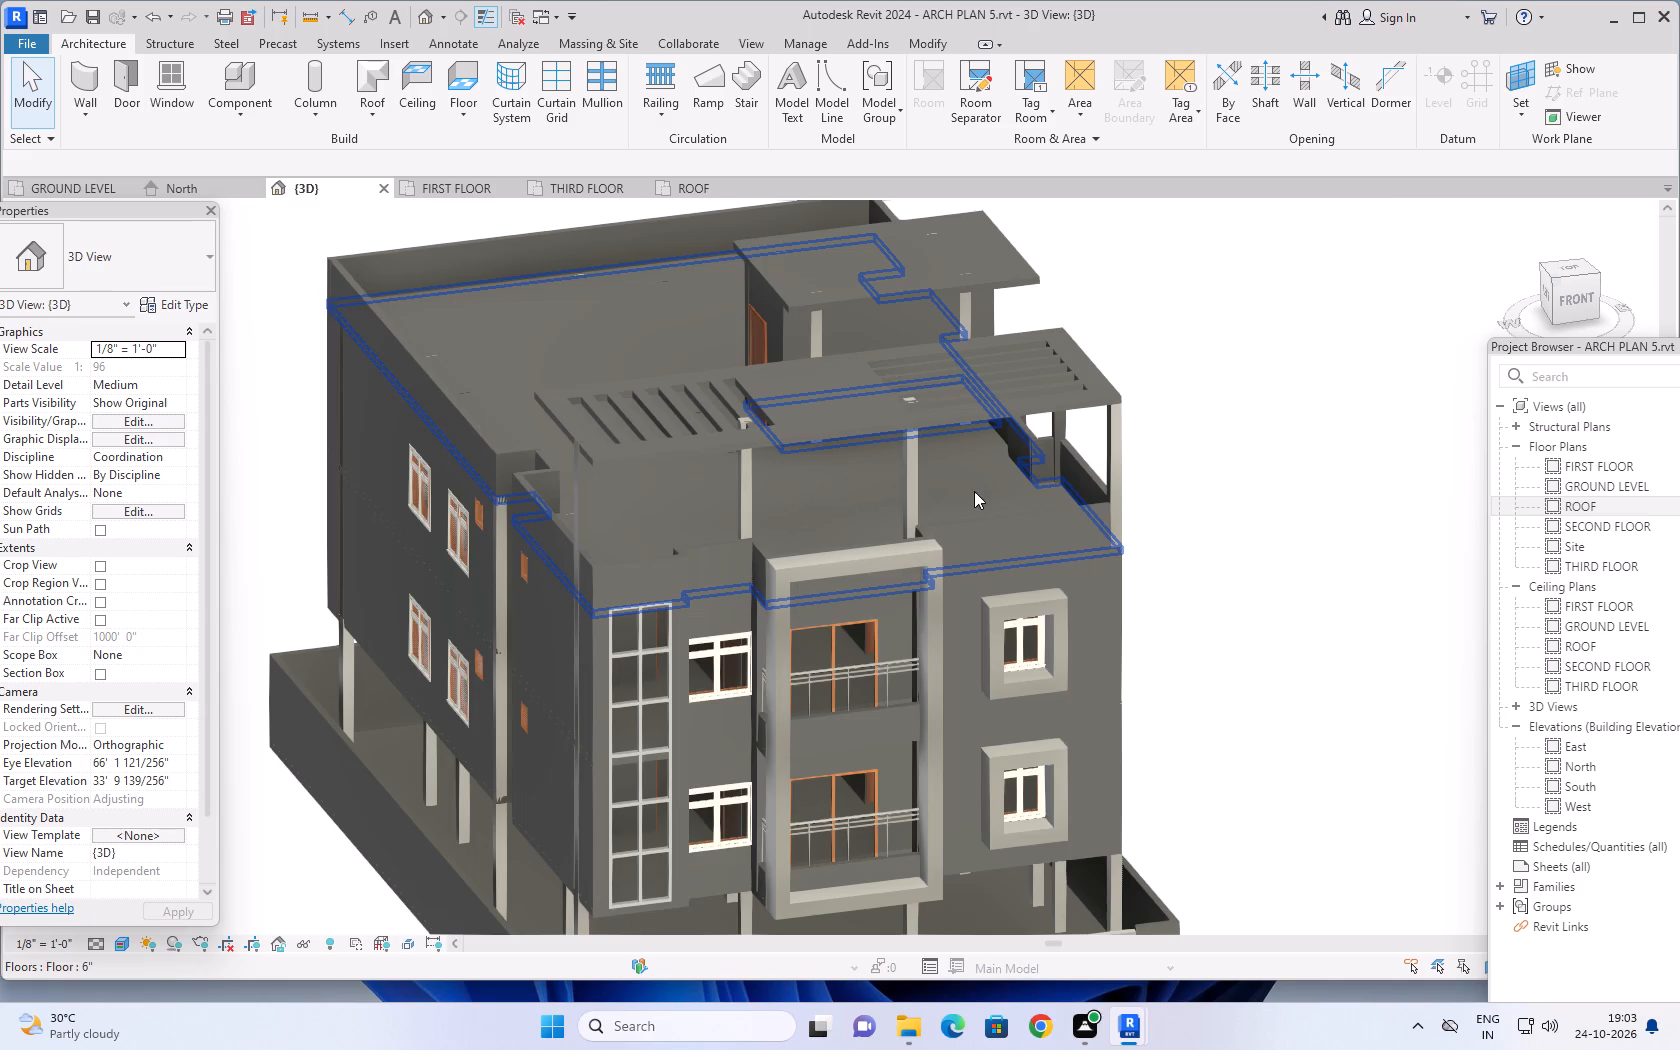
{"action": "scroll", "coordinate": [855, 482], "scroll_direction": "down", "scroll_amount": 3}
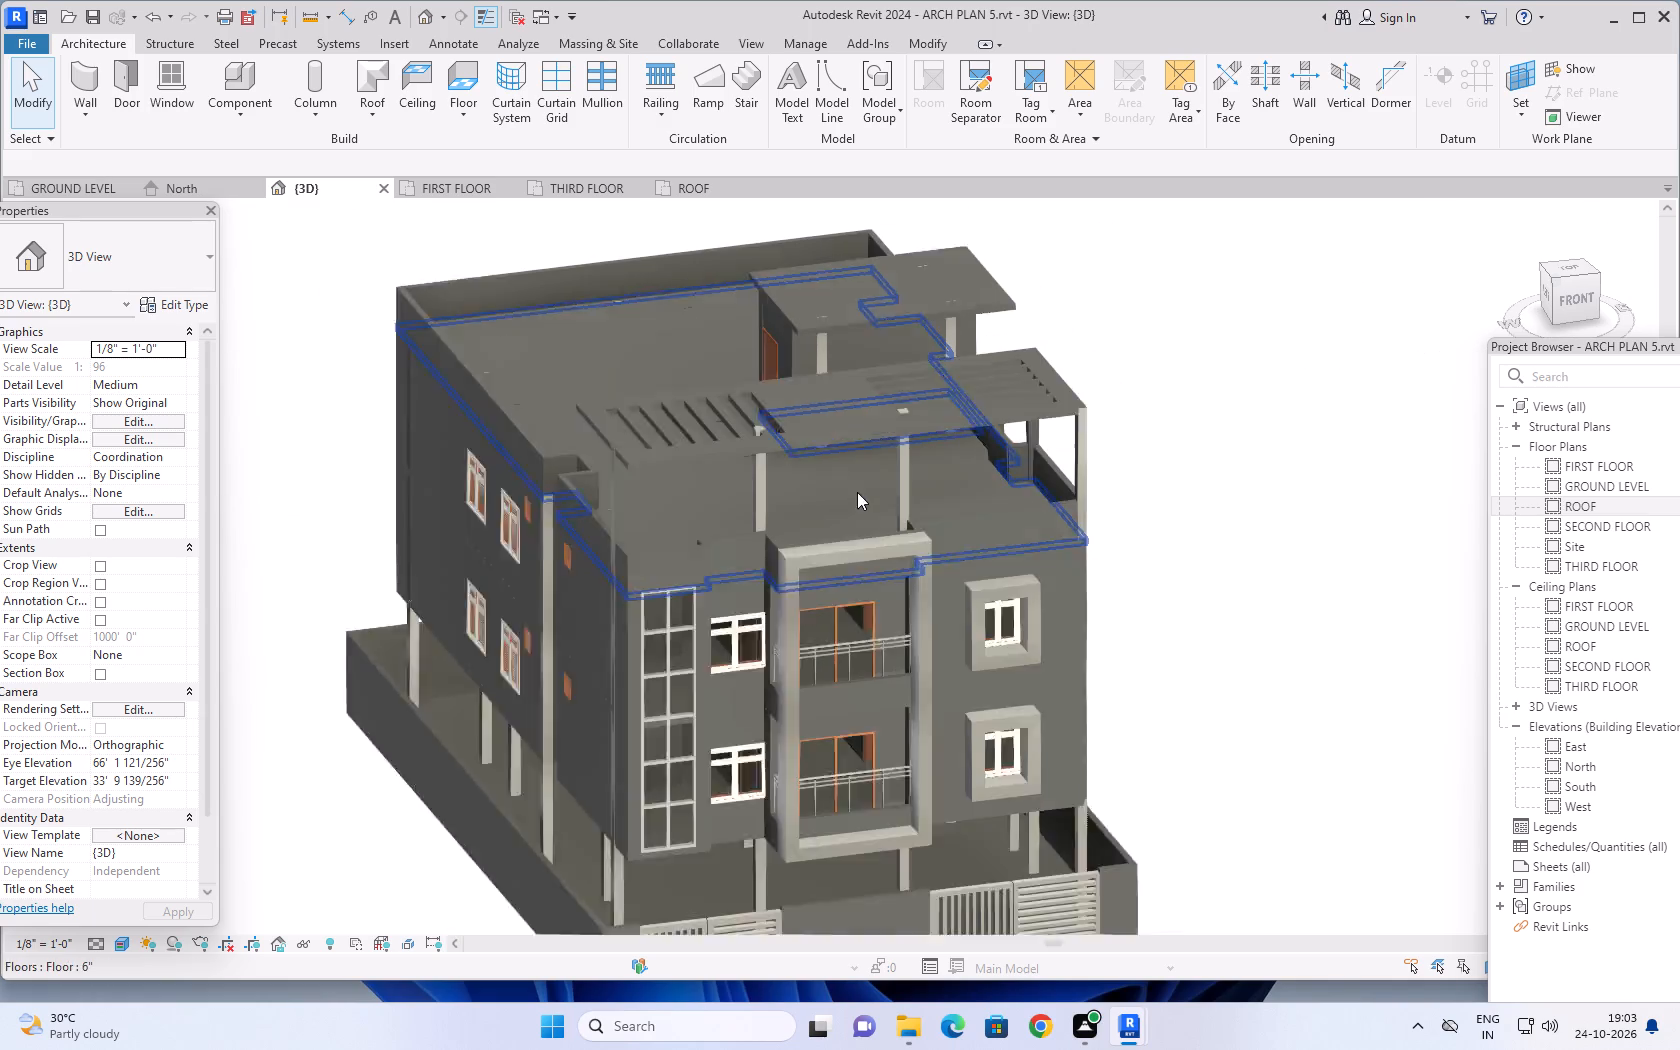
{"action": "middle_click_drag", "start_coordinate": [915, 701], "coordinate": [882, 687]}
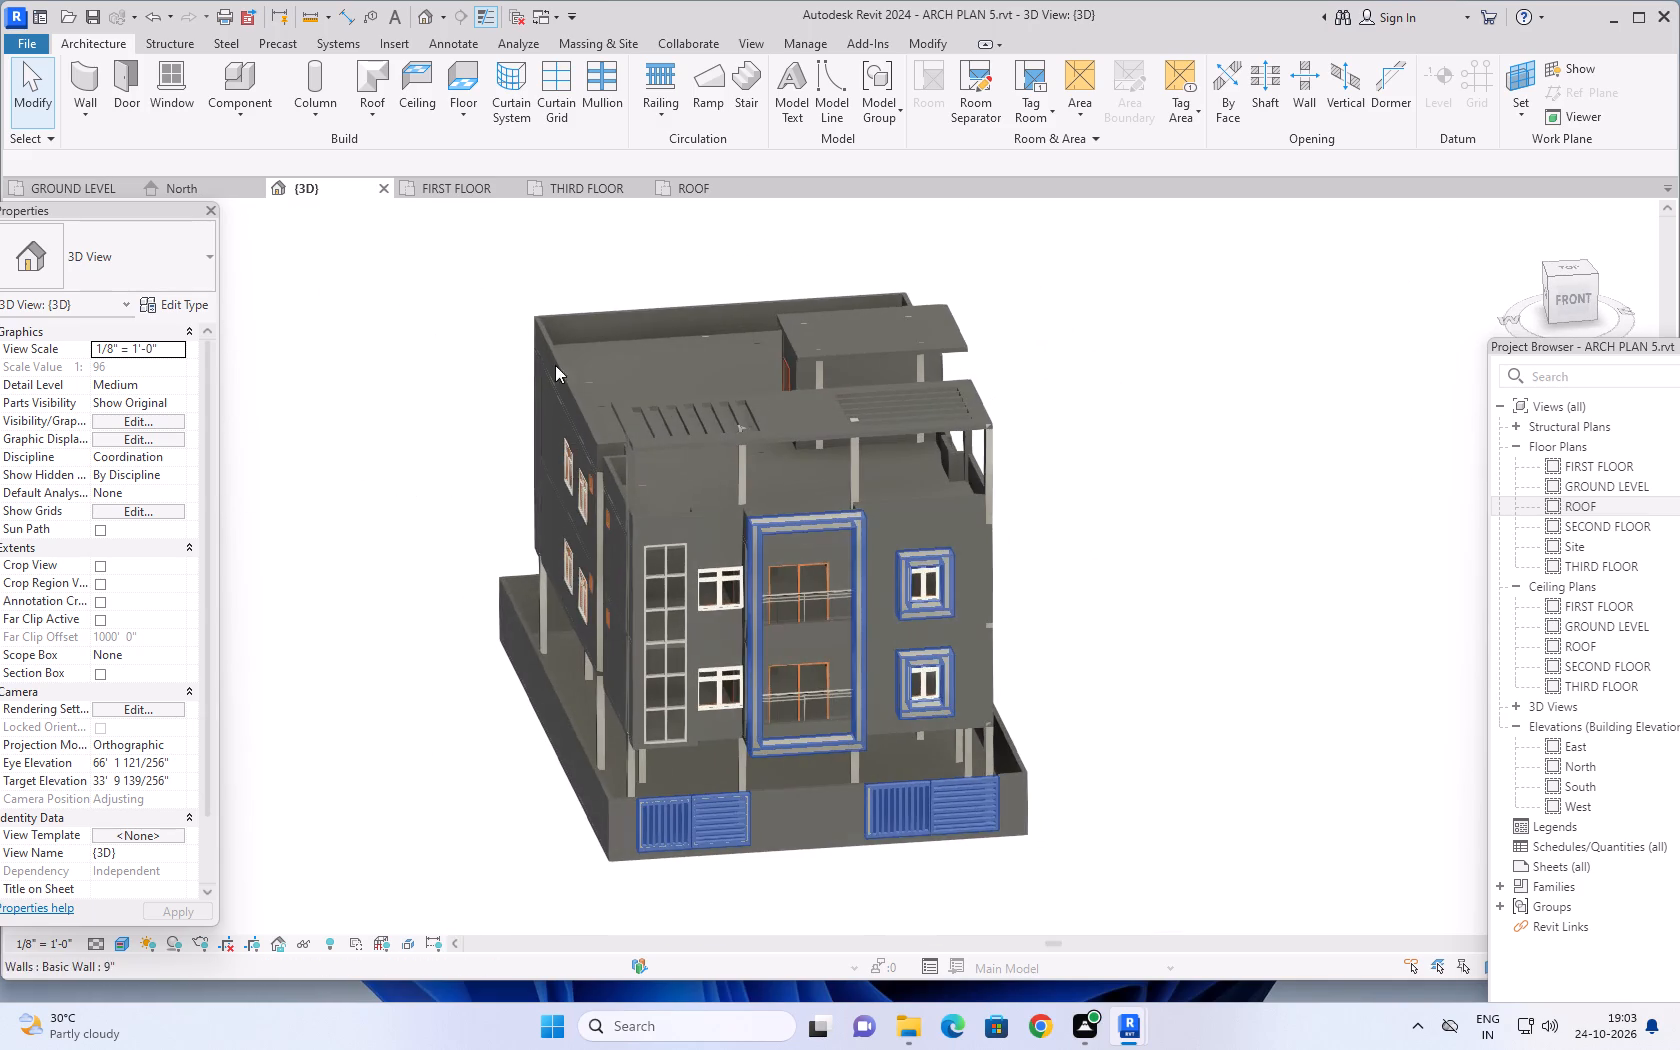
Turn on the 3D view's section box and lower its top face to cut the building open through the second-floor rooms.
{"action": "scroll", "coordinate": [748, 488], "scroll_direction": "down", "scroll_amount": 4}
{"action": "left_click", "coordinate": [100, 675]}
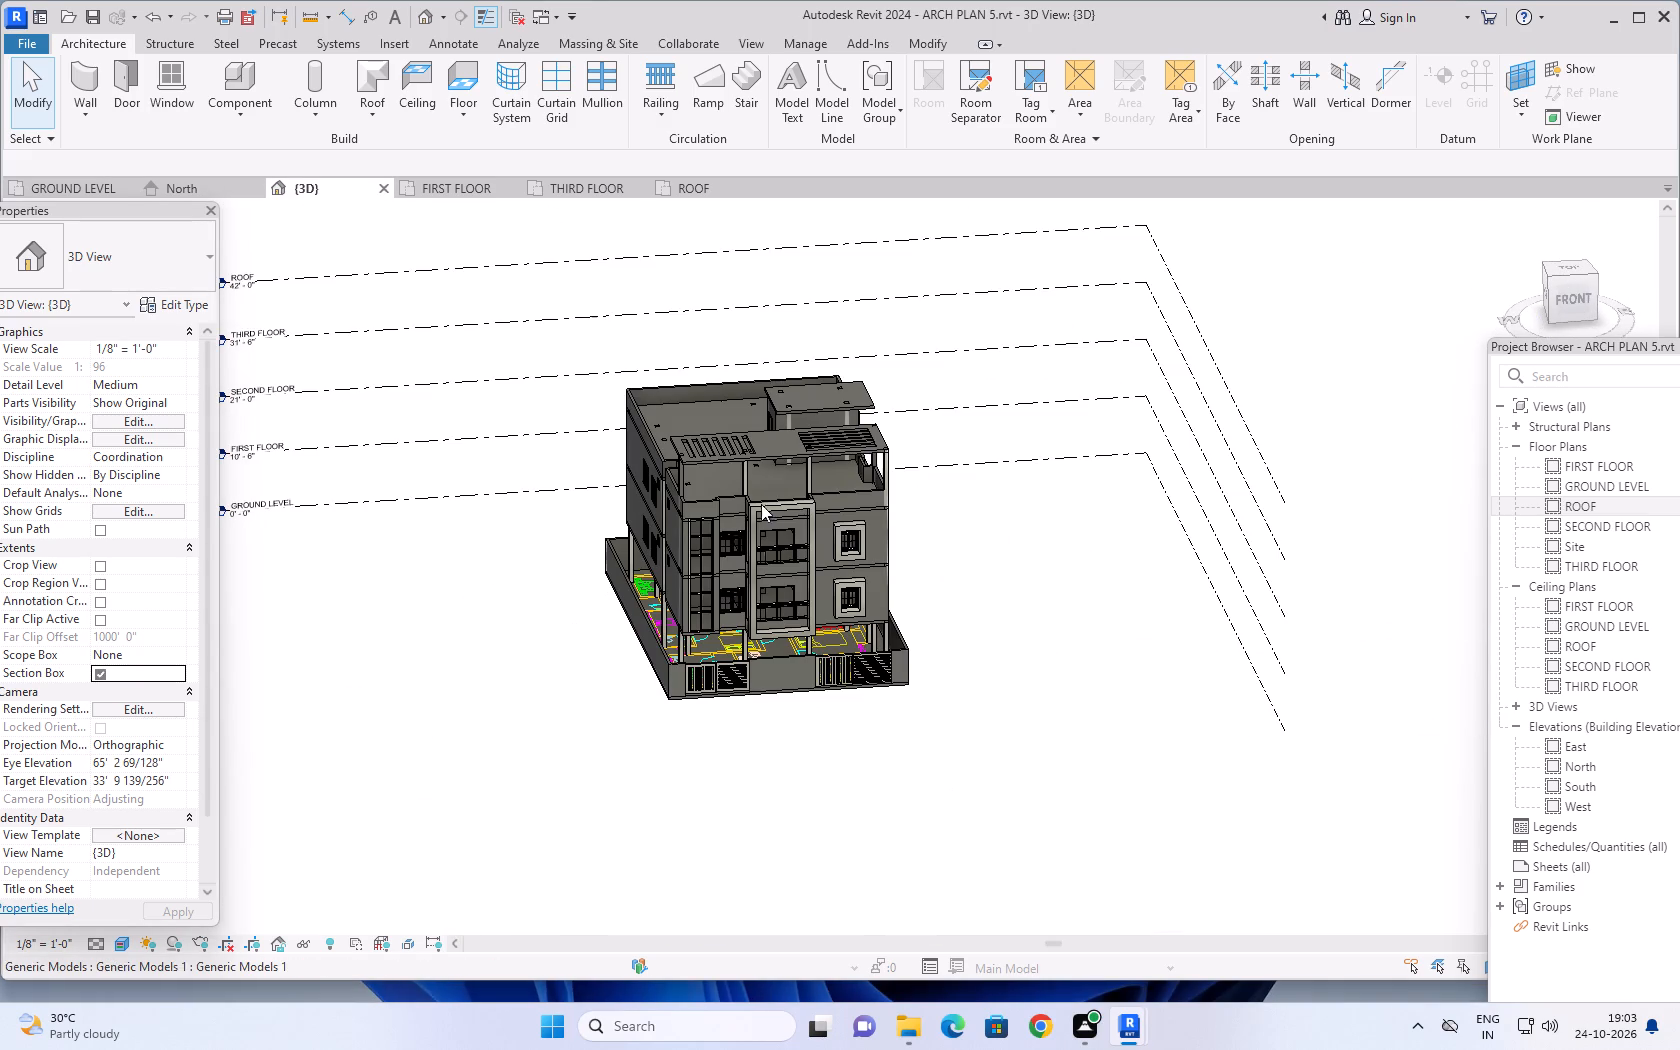
{"action": "scroll", "coordinate": [775, 538], "scroll_direction": "down", "scroll_amount": 4}
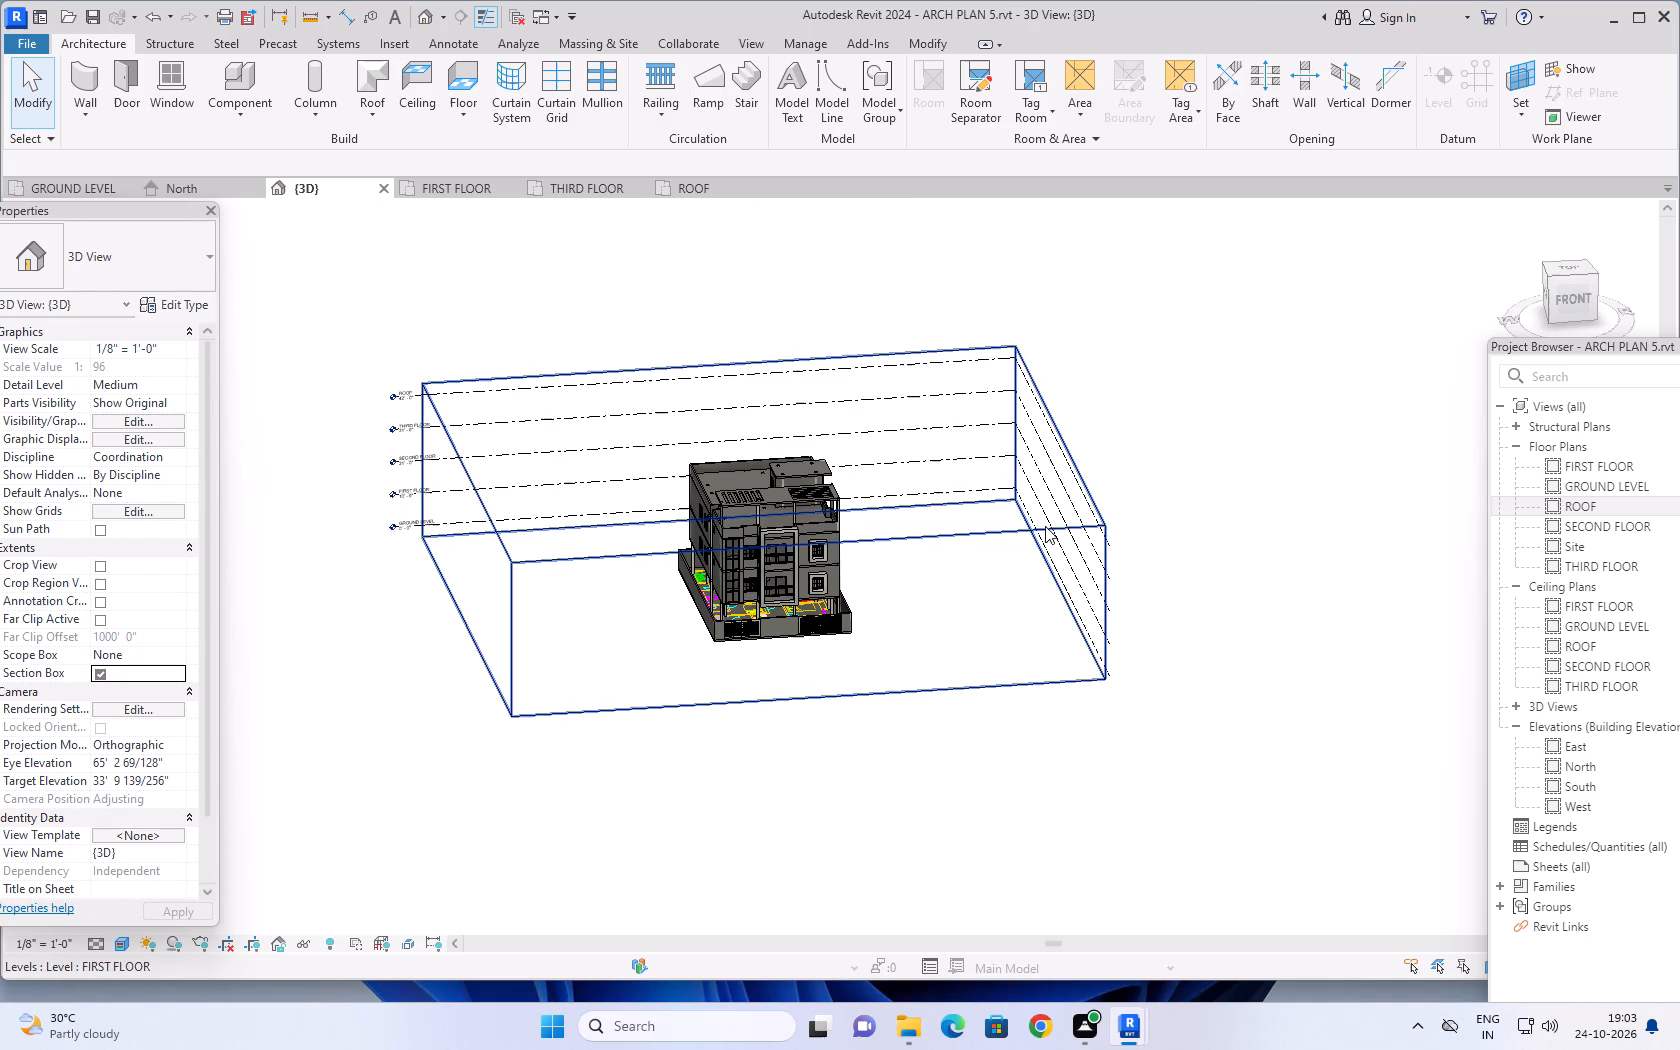
{"action": "left_click", "coordinate": [1045, 526]}
{"action": "left_click_drag", "start_coordinate": [758, 456], "coordinate": [757, 459]}
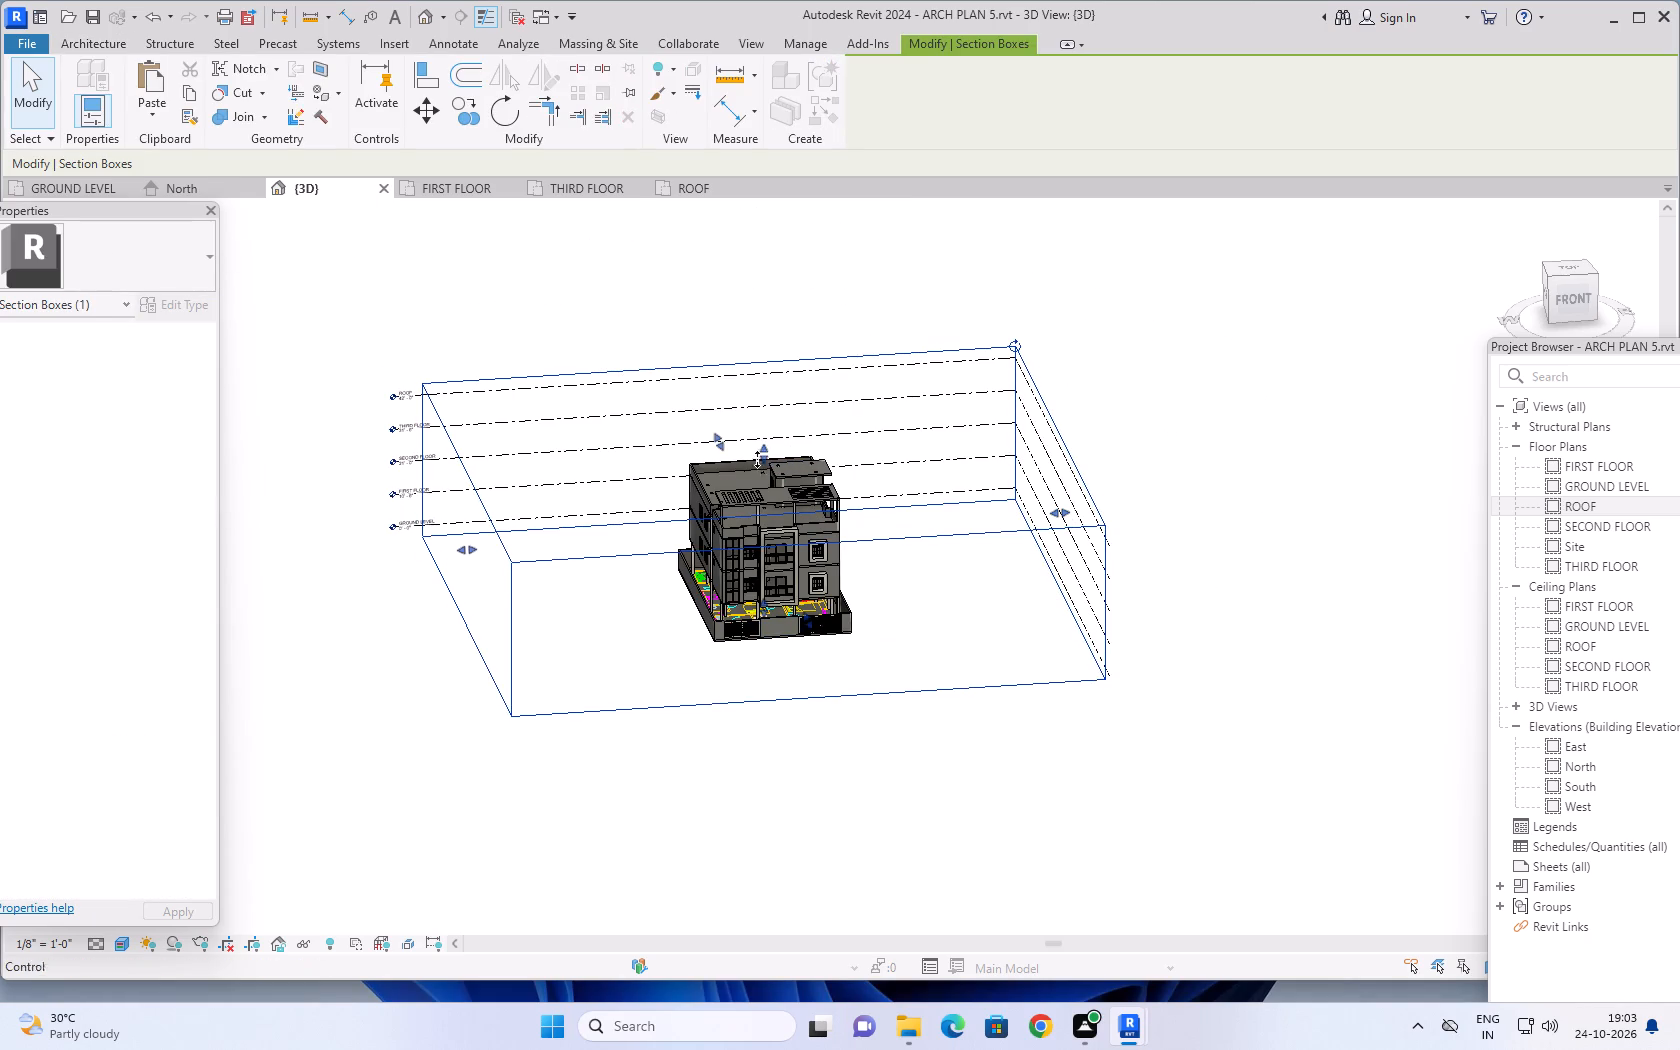
{"action": "left_click_drag", "start_coordinate": [757, 459], "coordinate": [751, 501]}
{"action": "scroll", "coordinate": [769, 547], "scroll_direction": "up", "scroll_amount": 7}
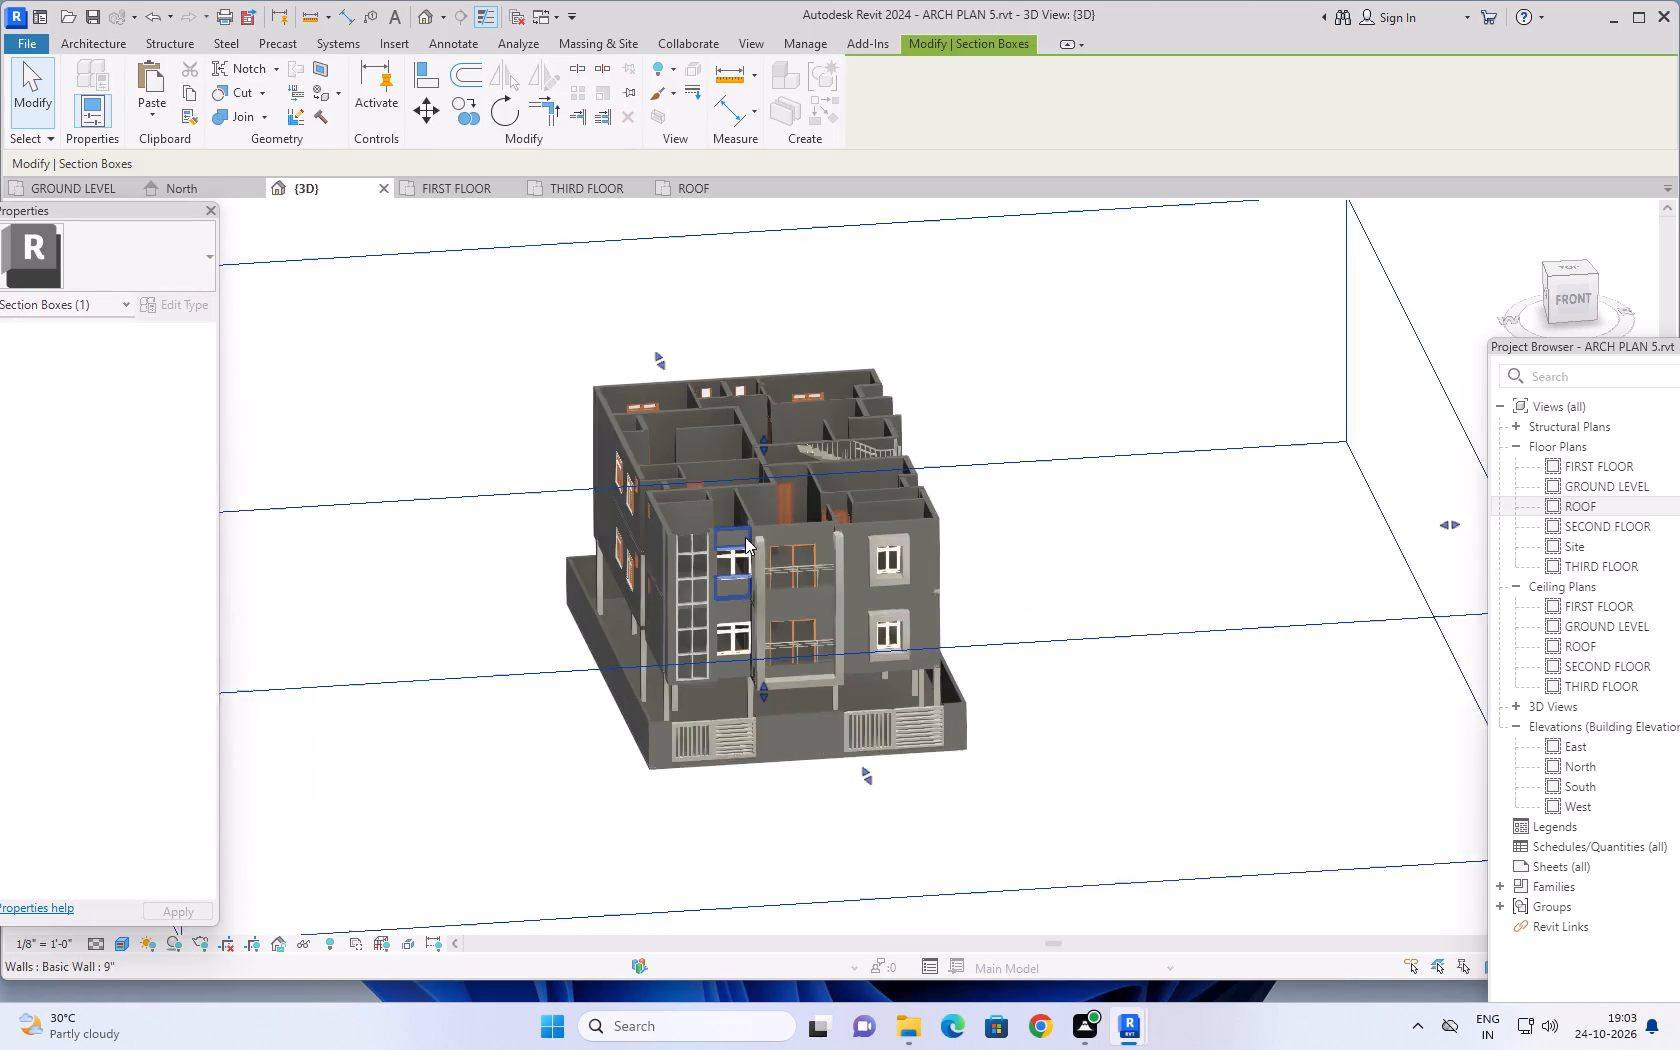
Examine the sectioned second-floor interior in 3D from all sides, checking the partition walls, doors and staircase.
{"action": "middle_click_drag", "start_coordinate": [756, 582], "coordinate": [726, 821]}
{"action": "middle_click_drag", "start_coordinate": [769, 634], "coordinate": [676, 681]}
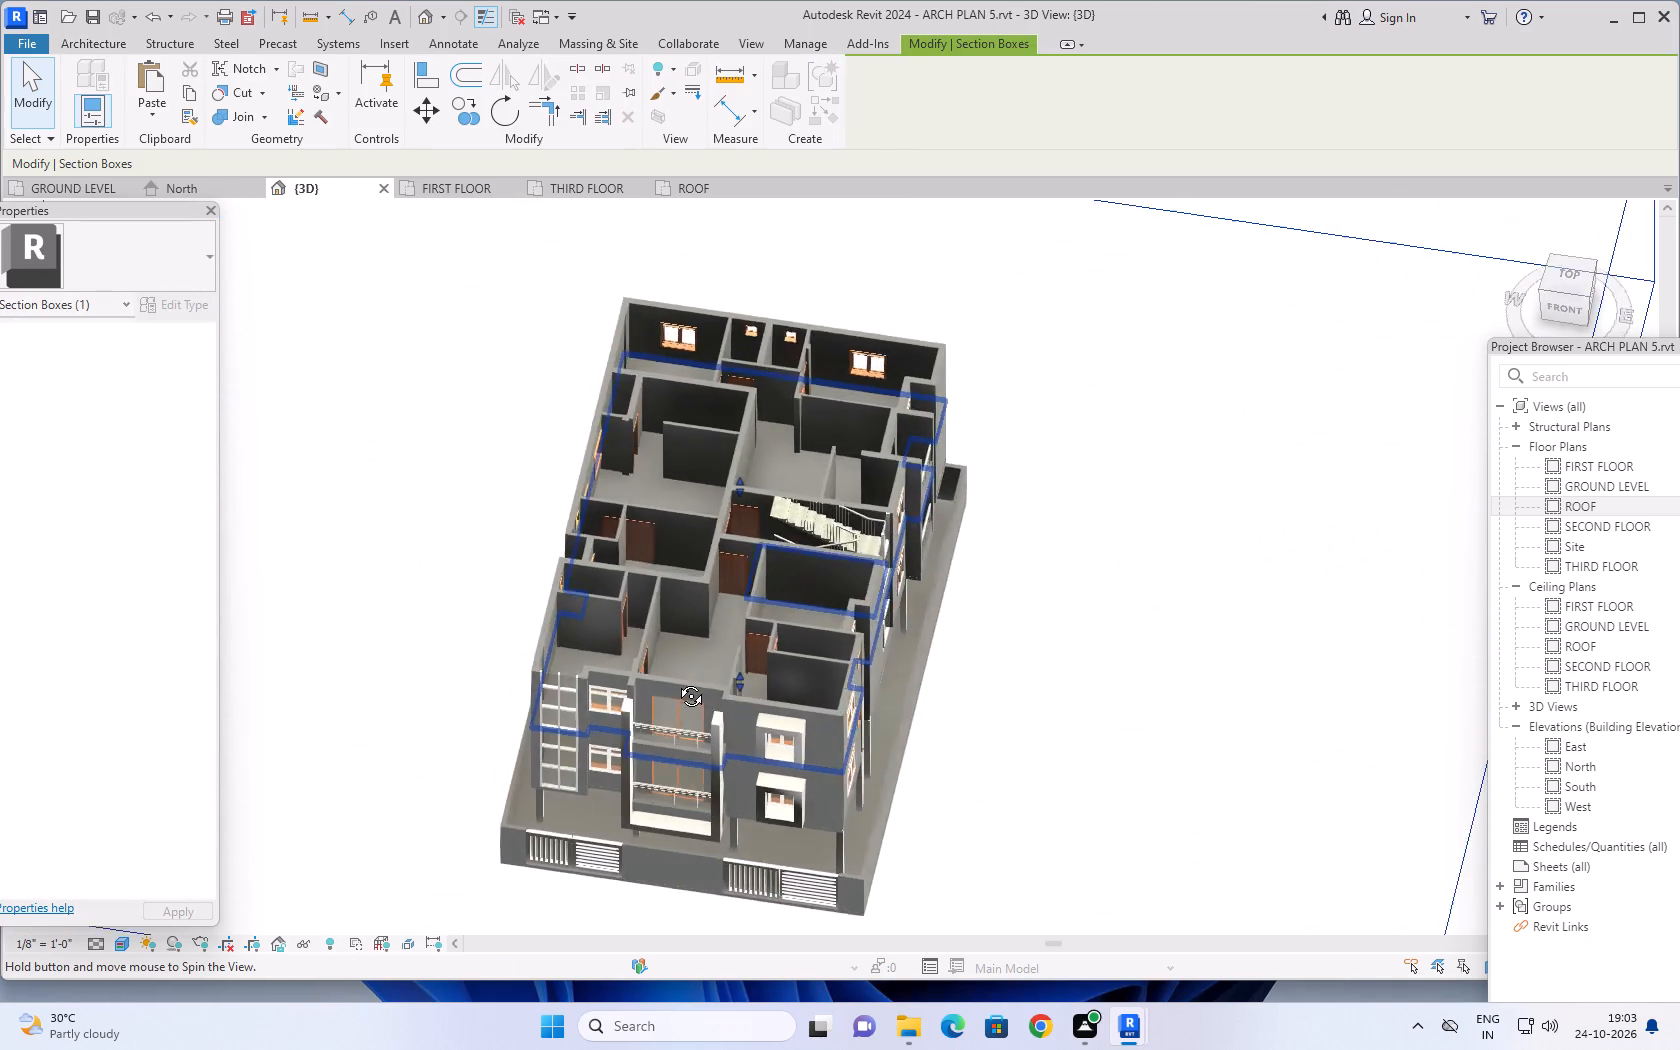
{"action": "middle_click_drag", "start_coordinate": [676, 681], "coordinate": [496, 591]}
{"action": "scroll", "coordinate": [685, 579], "scroll_direction": "up", "scroll_amount": 4}
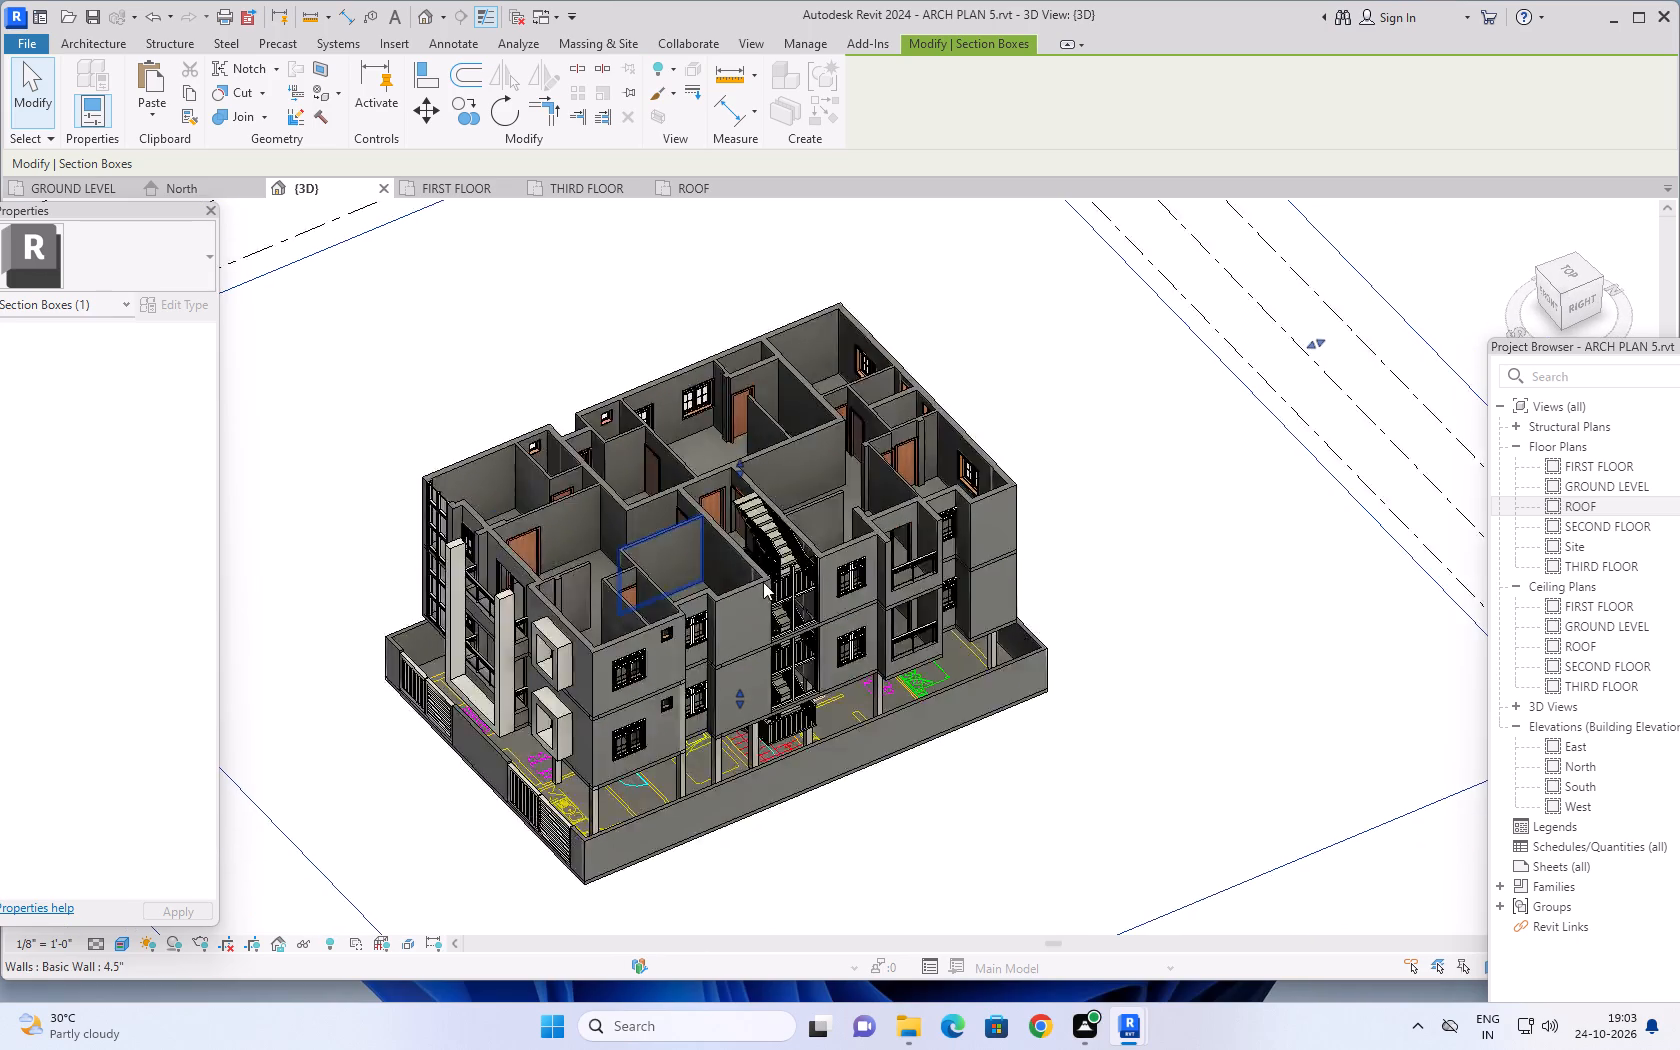
{"action": "scroll", "coordinate": [763, 582], "scroll_direction": "up", "scroll_amount": 1}
{"action": "middle_click_drag", "start_coordinate": [760, 591], "coordinate": [542, 675], "text": "shift"}
{"action": "scroll", "coordinate": [606, 750], "scroll_direction": "up", "scroll_amount": 1, "text": "shift"}
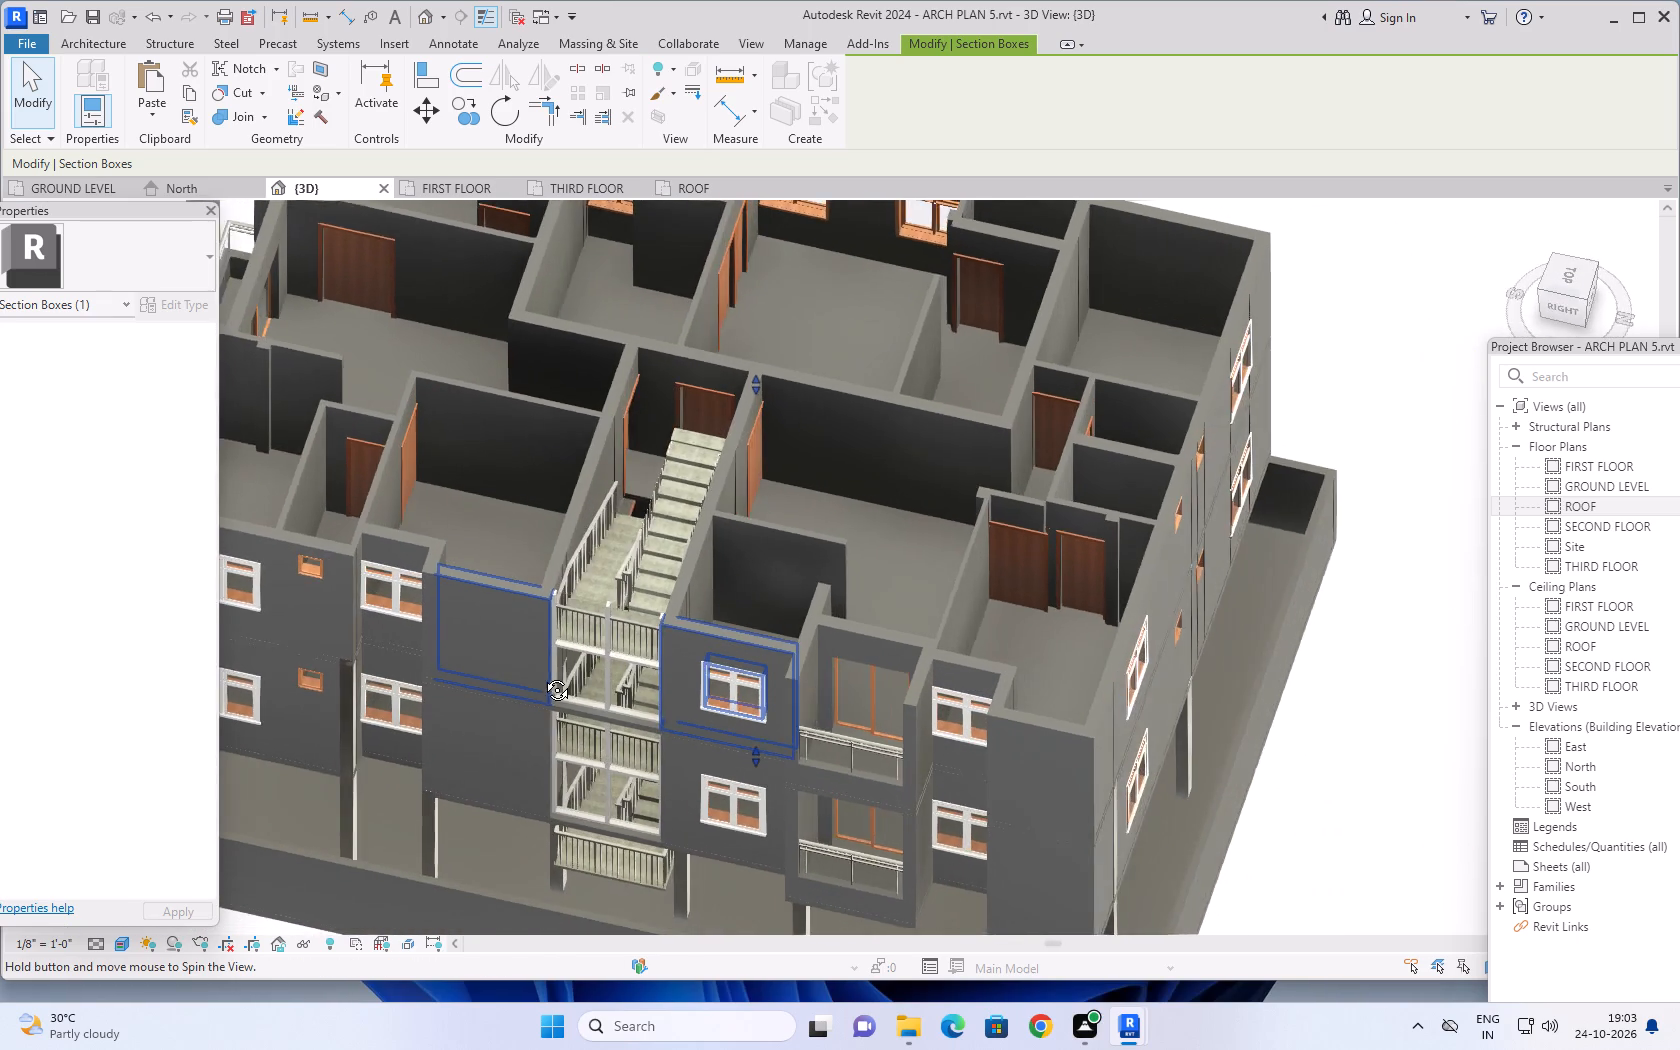
{"action": "middle_click_drag", "start_coordinate": [542, 675], "coordinate": [567, 647], "text": "shift"}
{"action": "scroll", "coordinate": [1049, 646], "scroll_direction": "up", "scroll_amount": 3}
{"action": "middle_click_drag", "start_coordinate": [1070, 576], "coordinate": [1056, 577], "text": "shift"}
{"action": "scroll", "coordinate": [1070, 576], "scroll_direction": "up", "scroll_amount": 1, "text": "shift"}
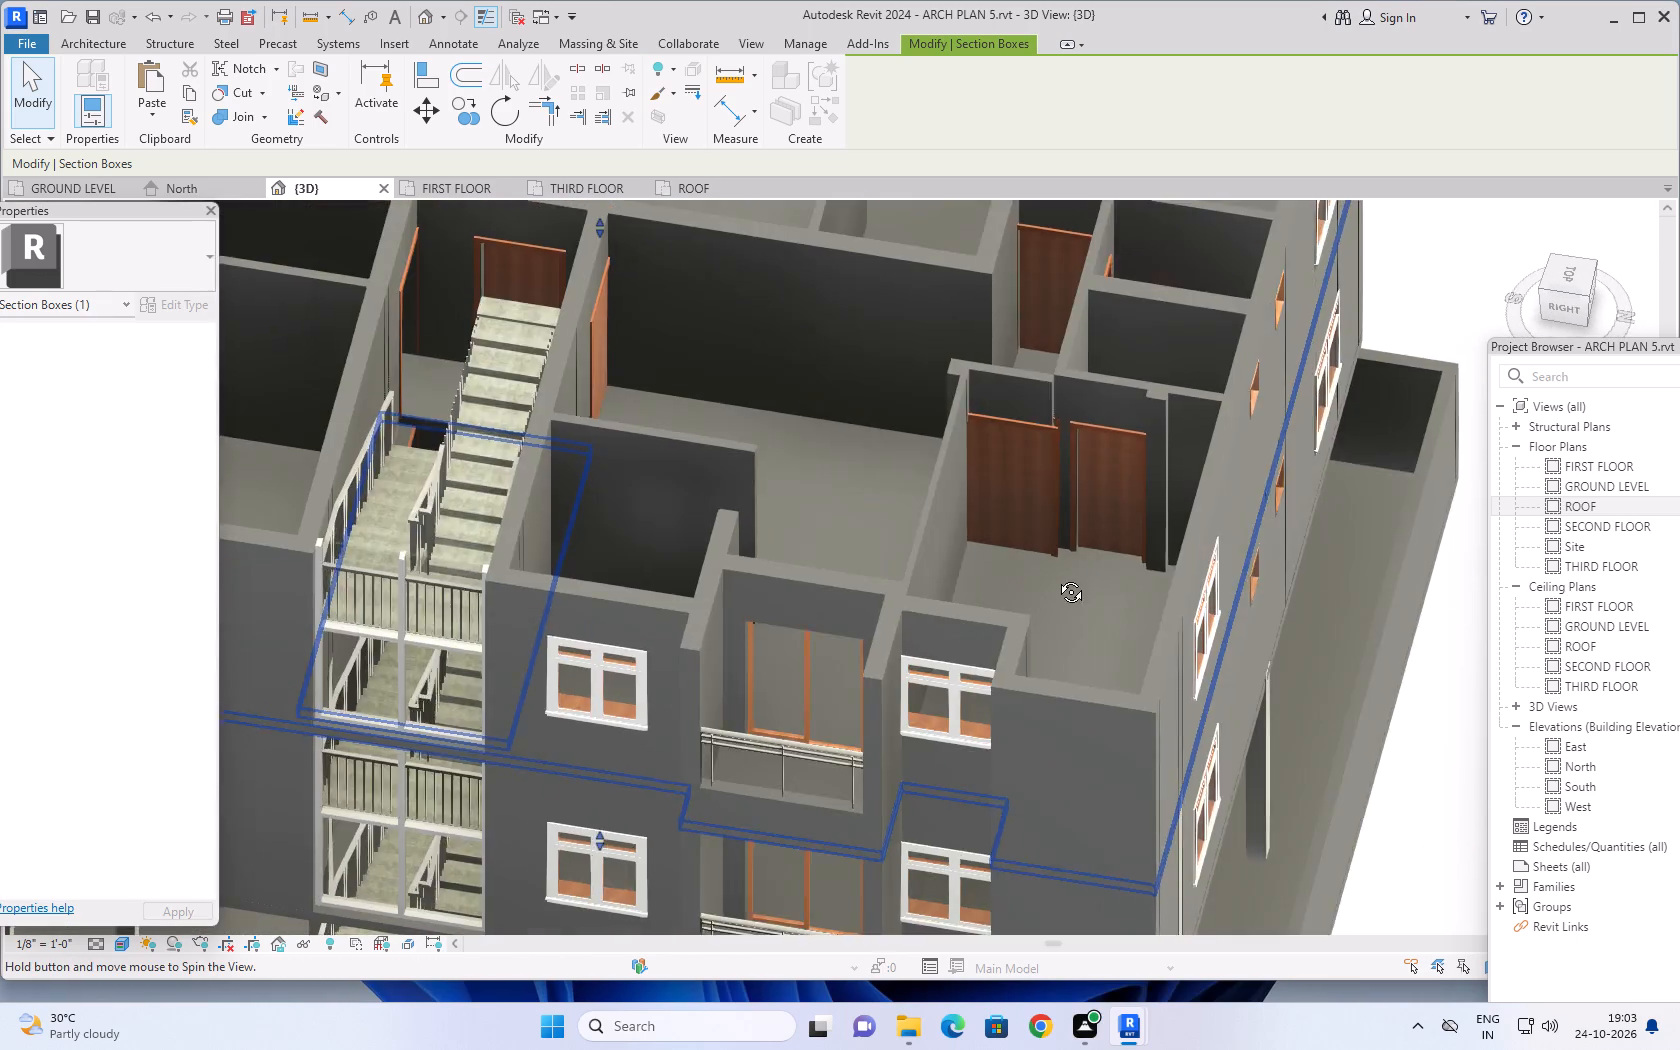
{"action": "middle_click_drag", "start_coordinate": [1056, 577], "coordinate": [519, 617], "text": "shift"}
{"action": "middle_click_drag", "start_coordinate": [520, 577], "coordinate": [504, 610]}
{"action": "scroll", "coordinate": [666, 566], "scroll_direction": "down", "scroll_amount": 1, "text": "shift"}
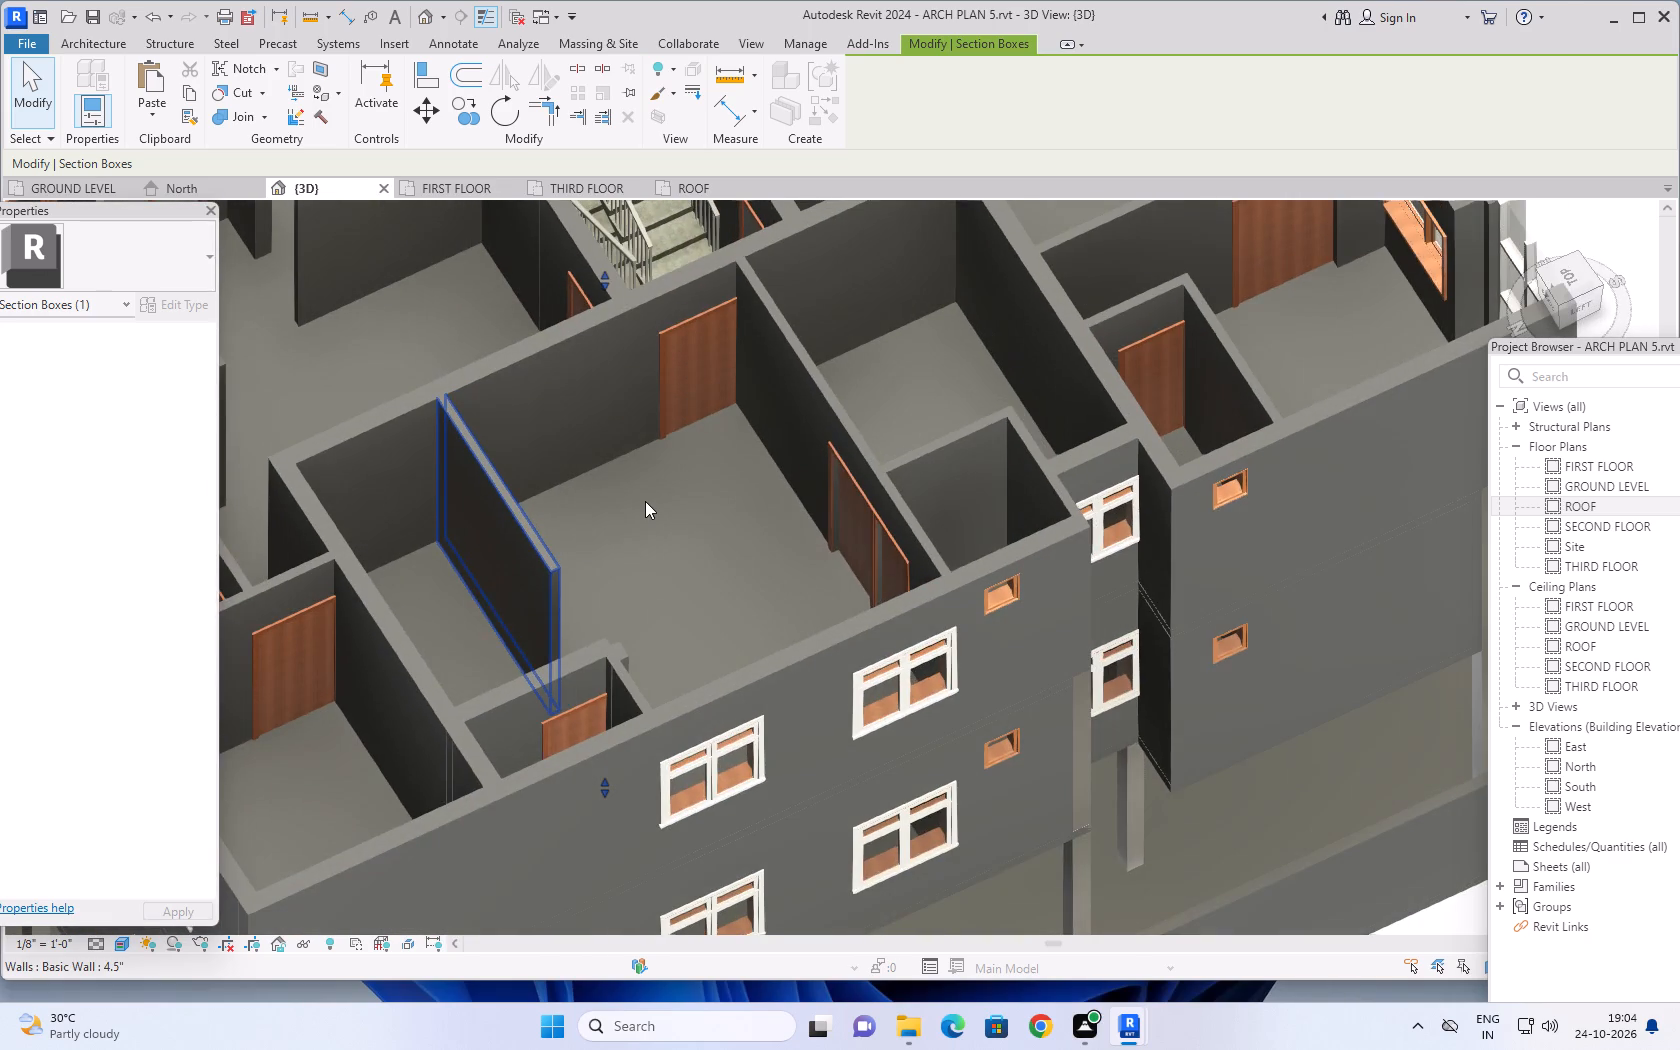
{"action": "scroll", "coordinate": [589, 510], "scroll_direction": "down", "scroll_amount": 2}
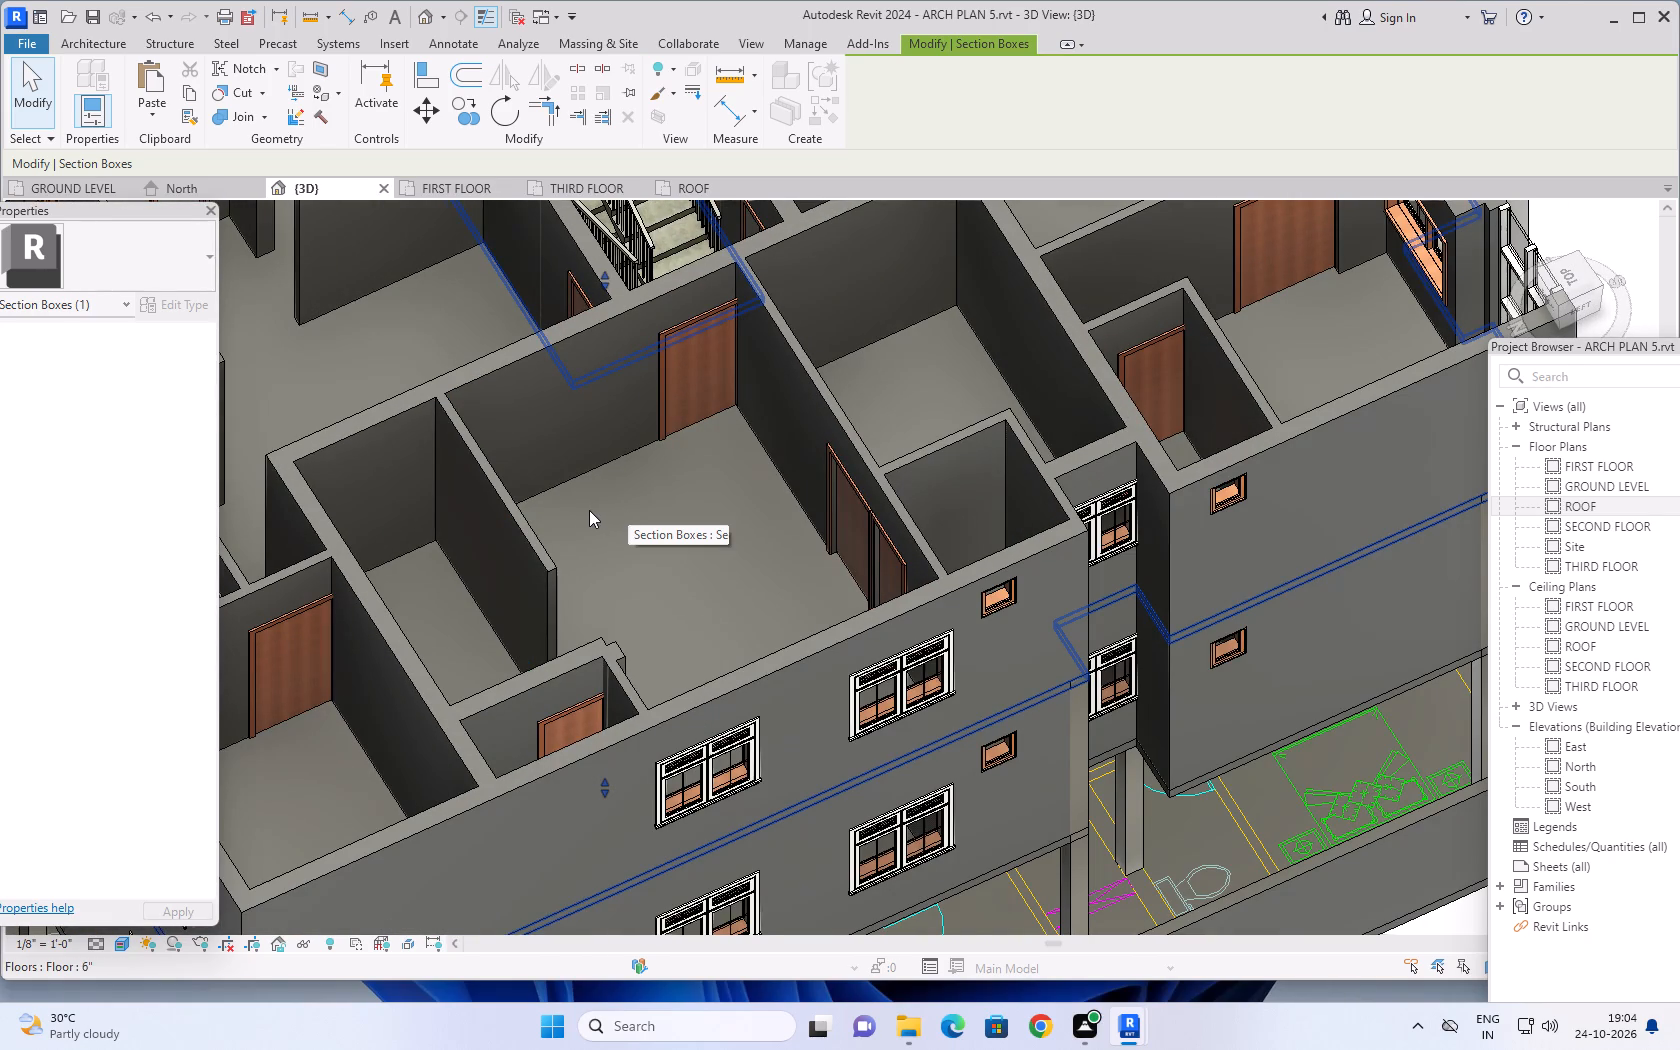
{"action": "scroll", "coordinate": [589, 510], "scroll_direction": "down", "scroll_amount": 3}
{"action": "middle_click_drag", "start_coordinate": [560, 521], "coordinate": [806, 570]}
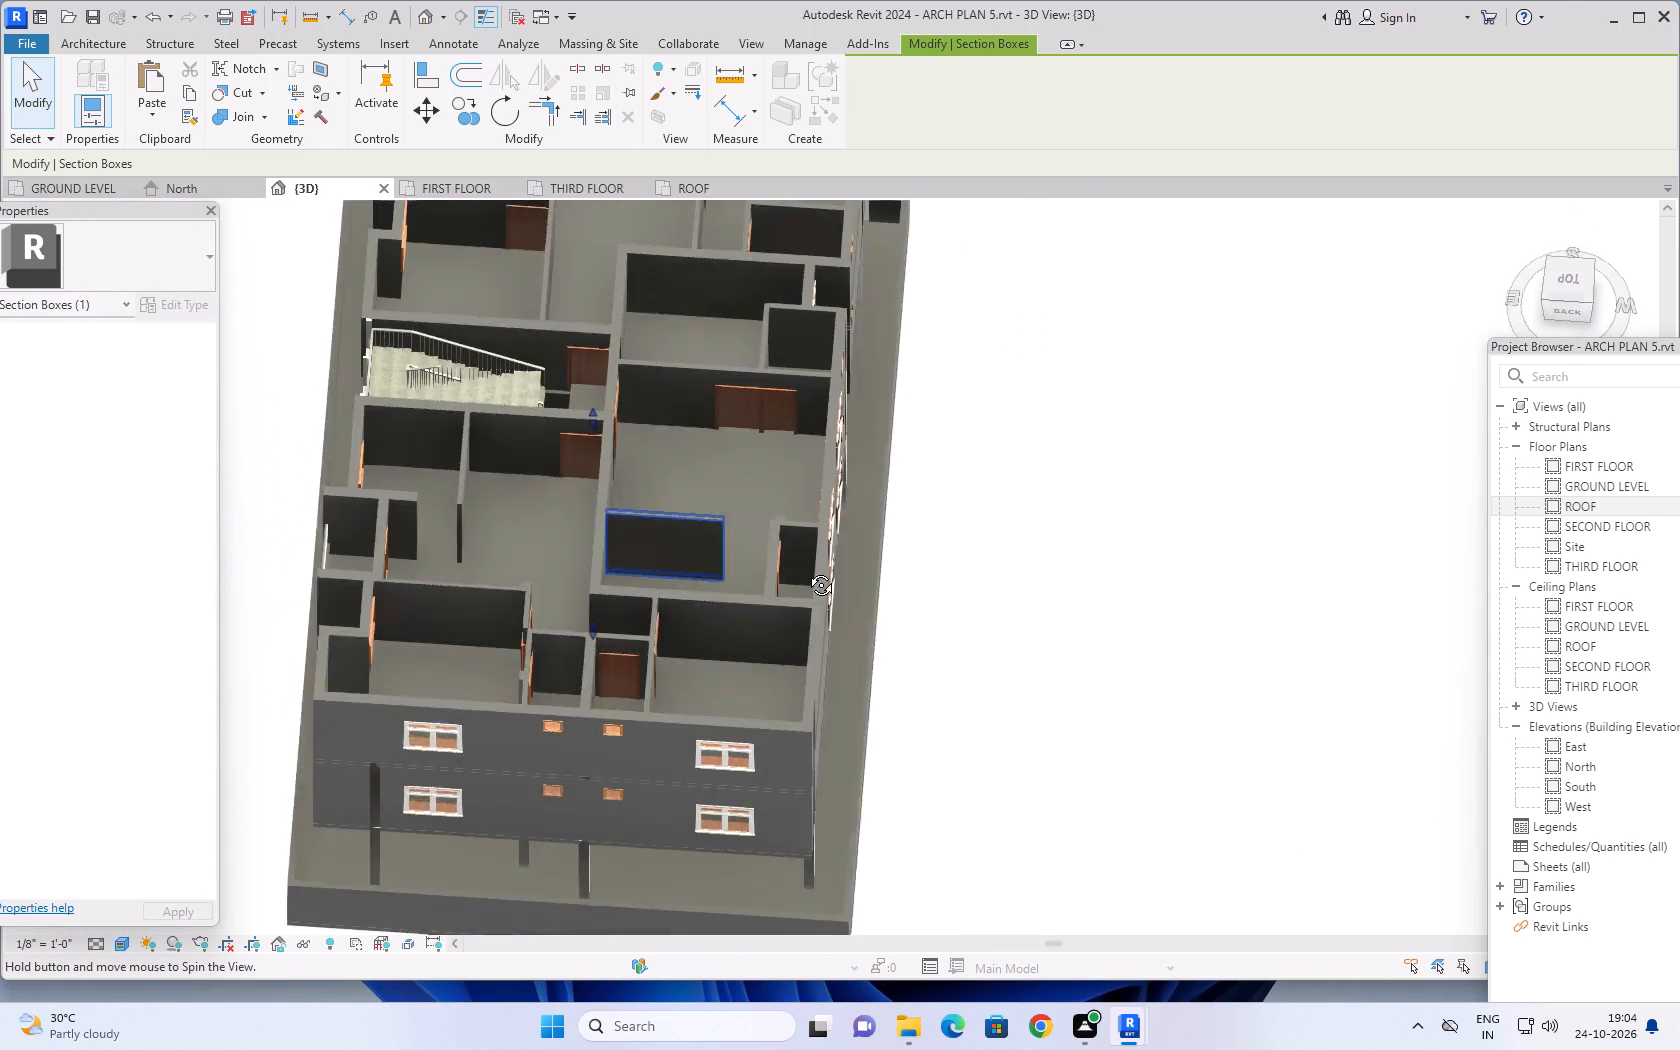
{"action": "middle_click_drag", "start_coordinate": [806, 570], "coordinate": [814, 541]}
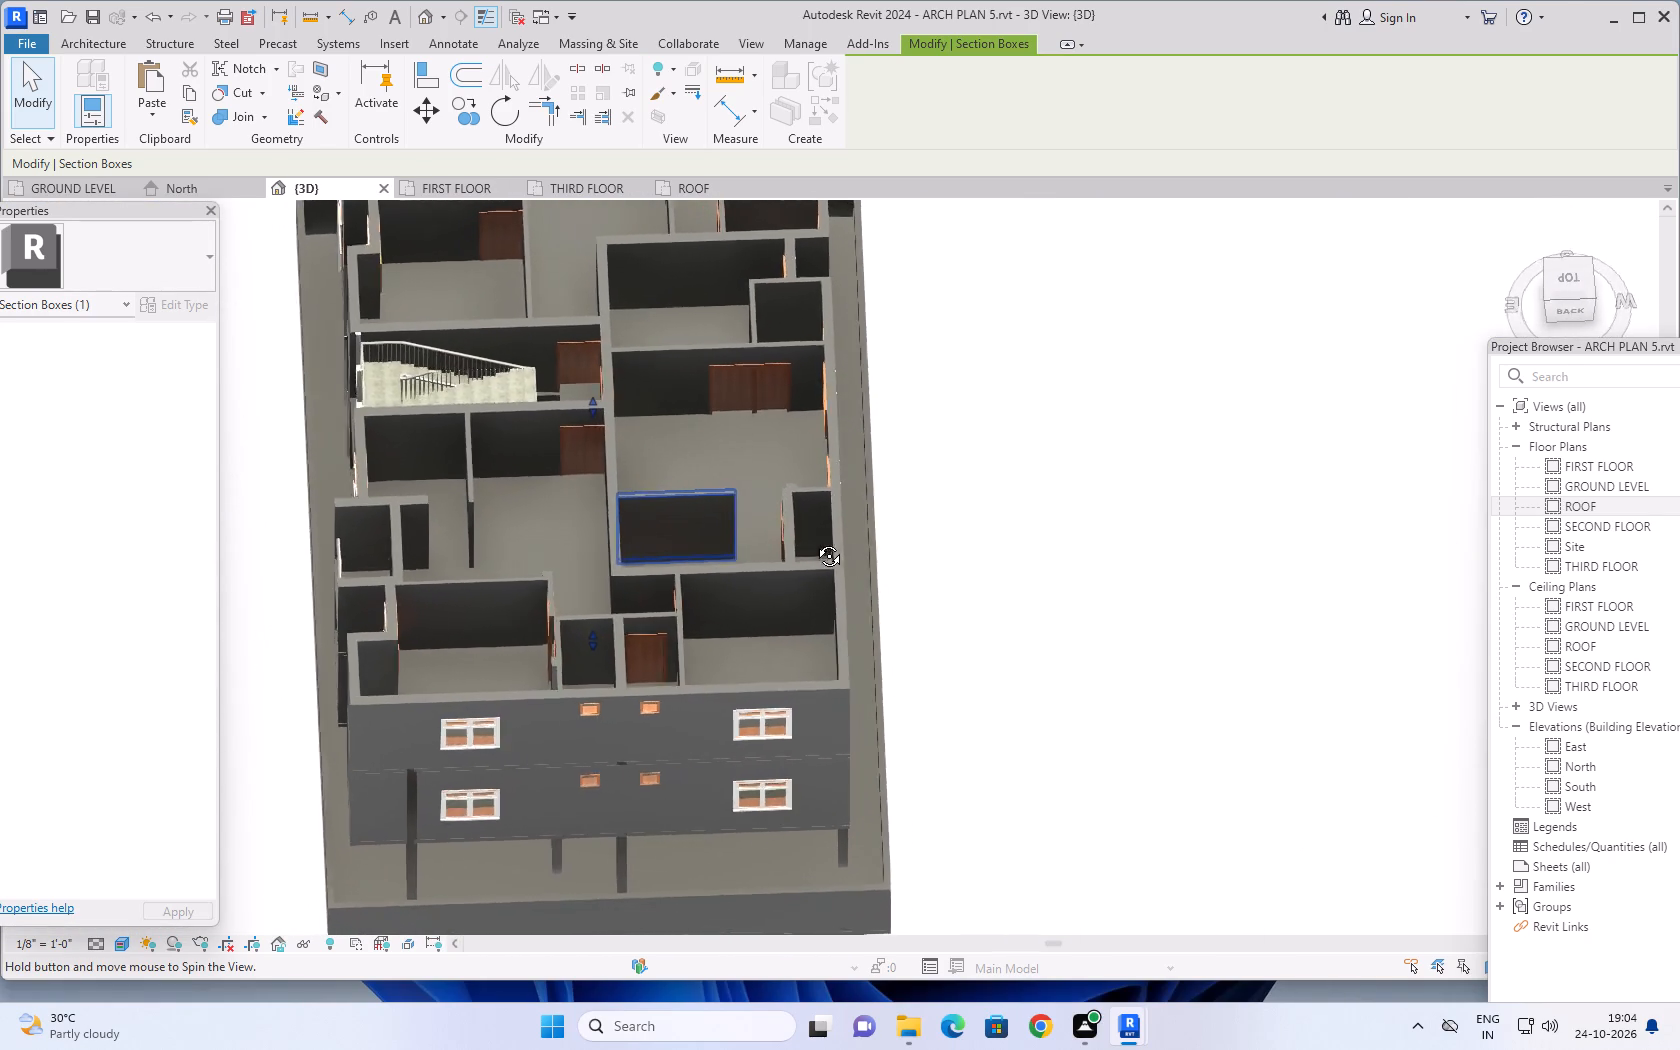
{"action": "middle_click_drag", "start_coordinate": [814, 541], "coordinate": [447, 396]}
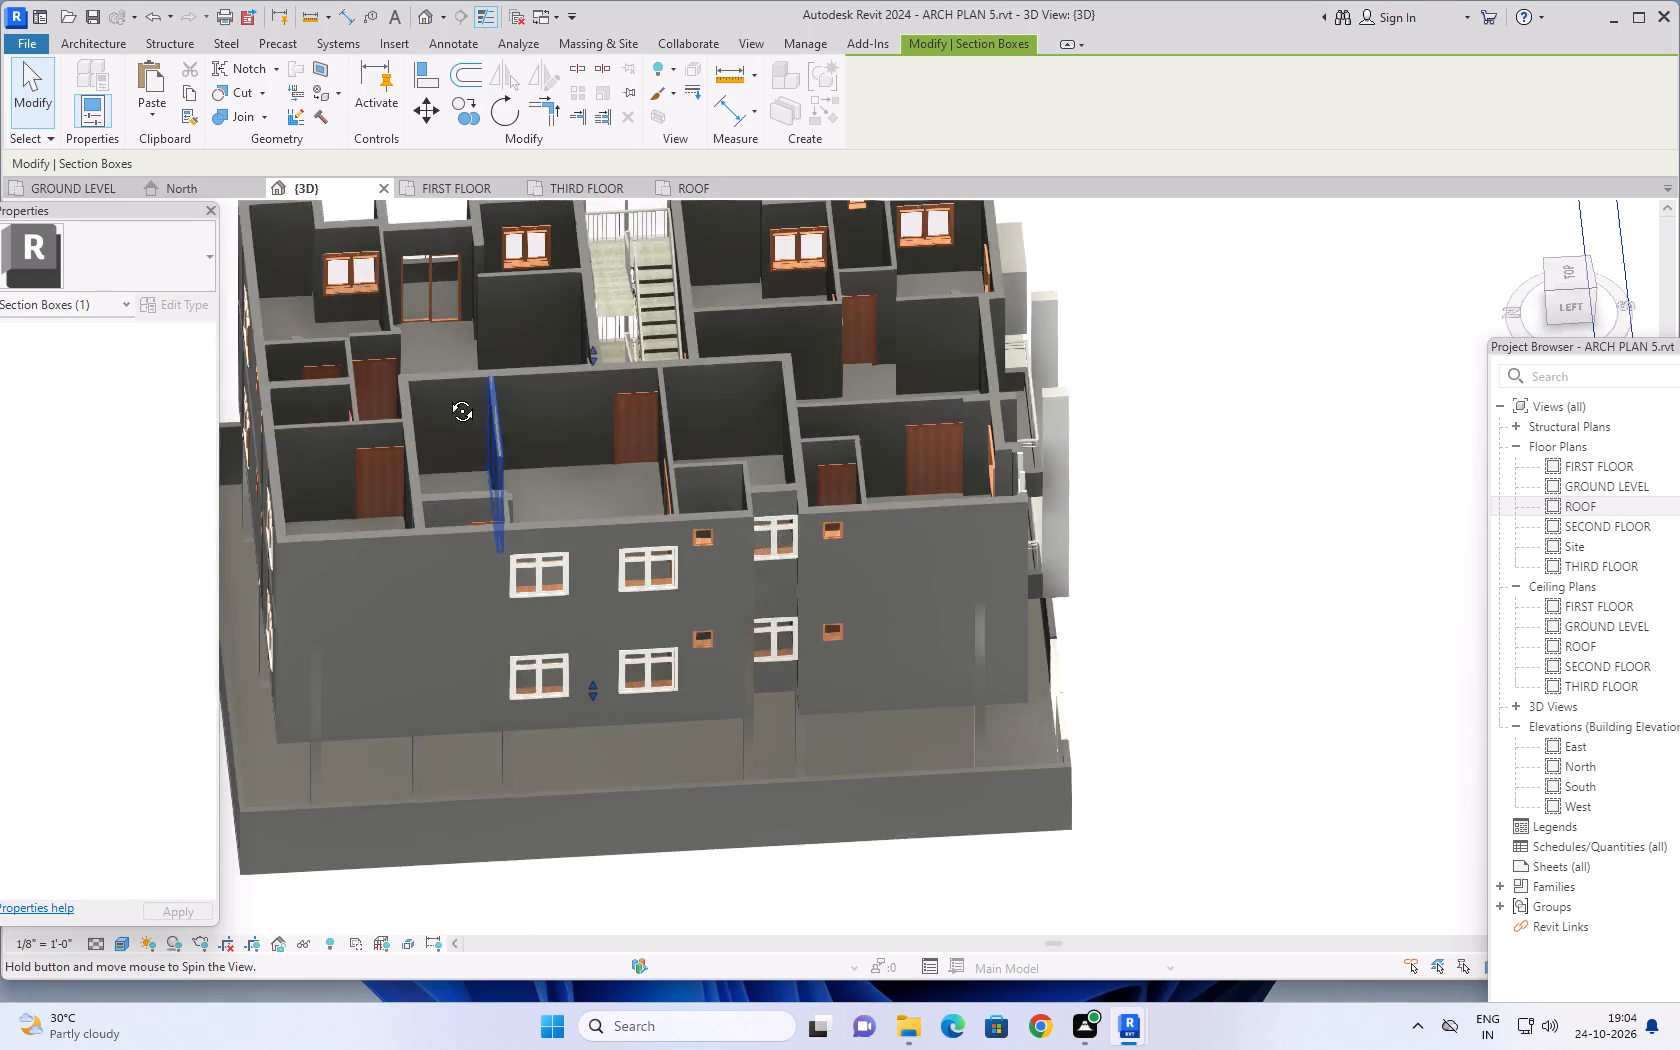
{"action": "middle_click_drag", "start_coordinate": [447, 396], "coordinate": [436, 393]}
Inspect the sectioned building's left side in 3D, checking the exterior windows, small bath windows and the rooms behind them.
{"action": "scroll", "coordinate": [673, 549], "scroll_direction": "up", "scroll_amount": 3}
{"action": "middle_click_drag", "start_coordinate": [658, 535], "coordinate": [614, 615], "text": "shift"}
{"action": "scroll", "coordinate": [620, 616], "scroll_direction": "up", "scroll_amount": 2}
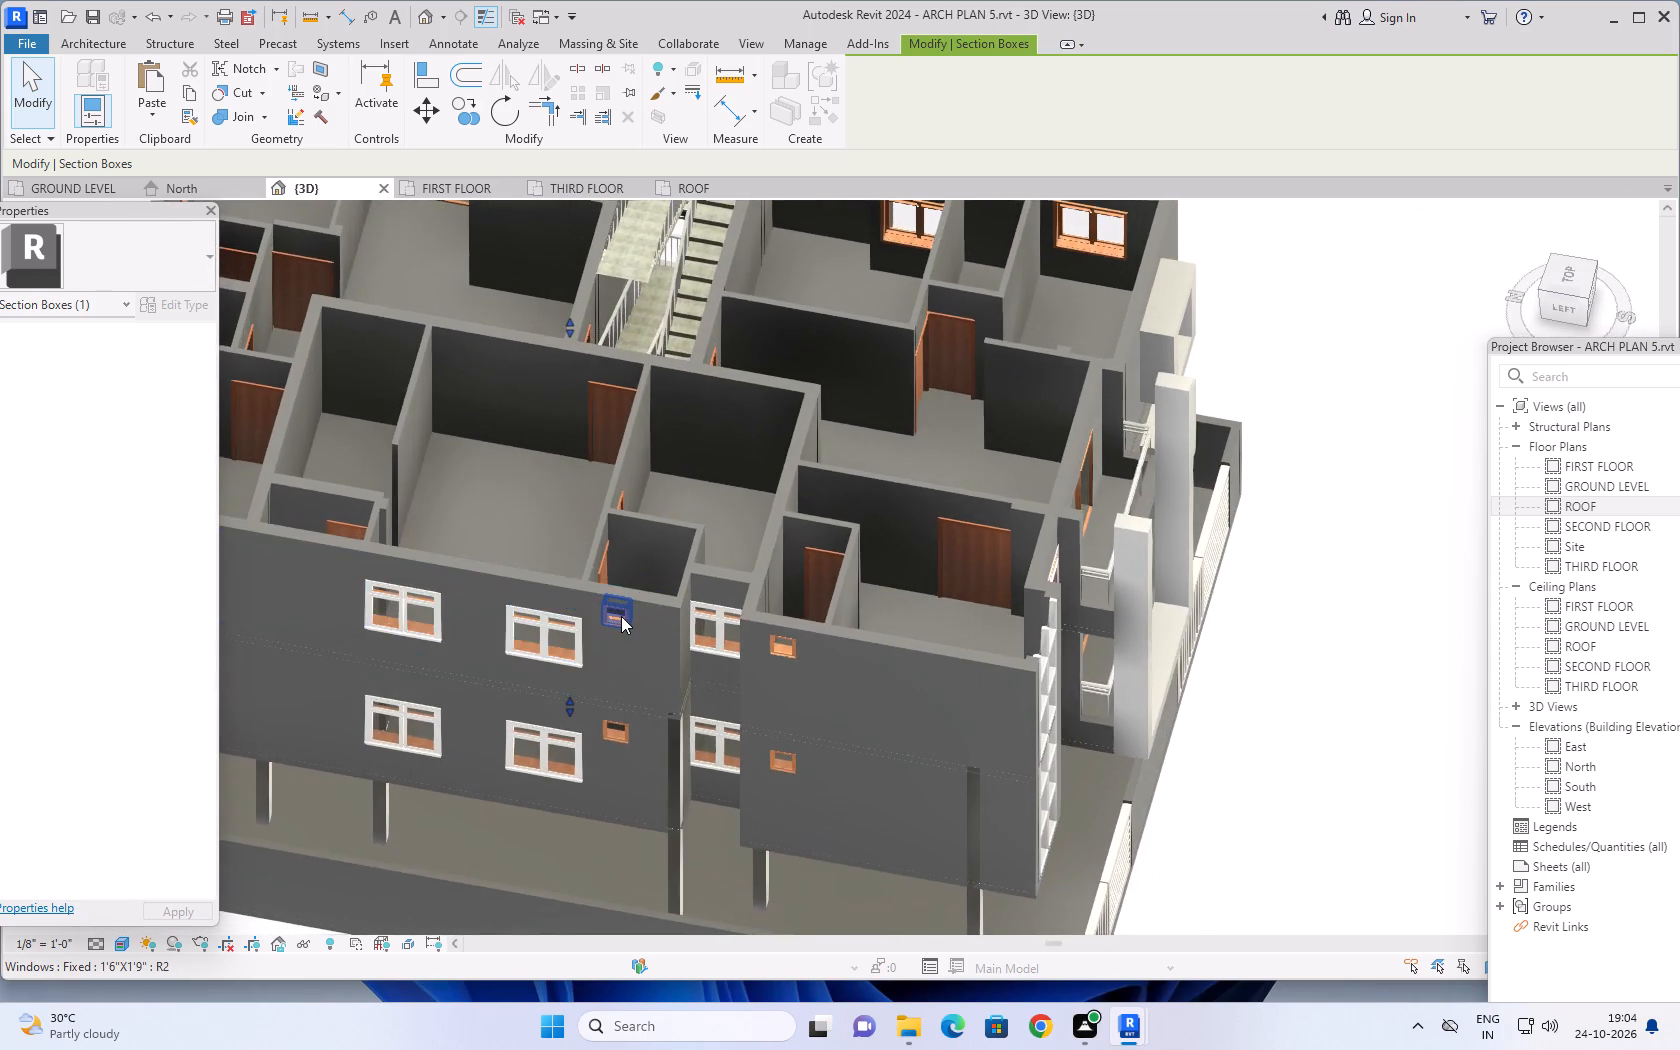
{"action": "scroll", "coordinate": [621, 616], "scroll_direction": "up", "scroll_amount": 8}
{"action": "middle_click_drag", "start_coordinate": [630, 626], "coordinate": [722, 519]}
{"action": "middle_click_drag", "start_coordinate": [724, 518], "coordinate": [702, 521]}
{"action": "scroll", "coordinate": [707, 521], "scroll_direction": "down", "scroll_amount": 1}
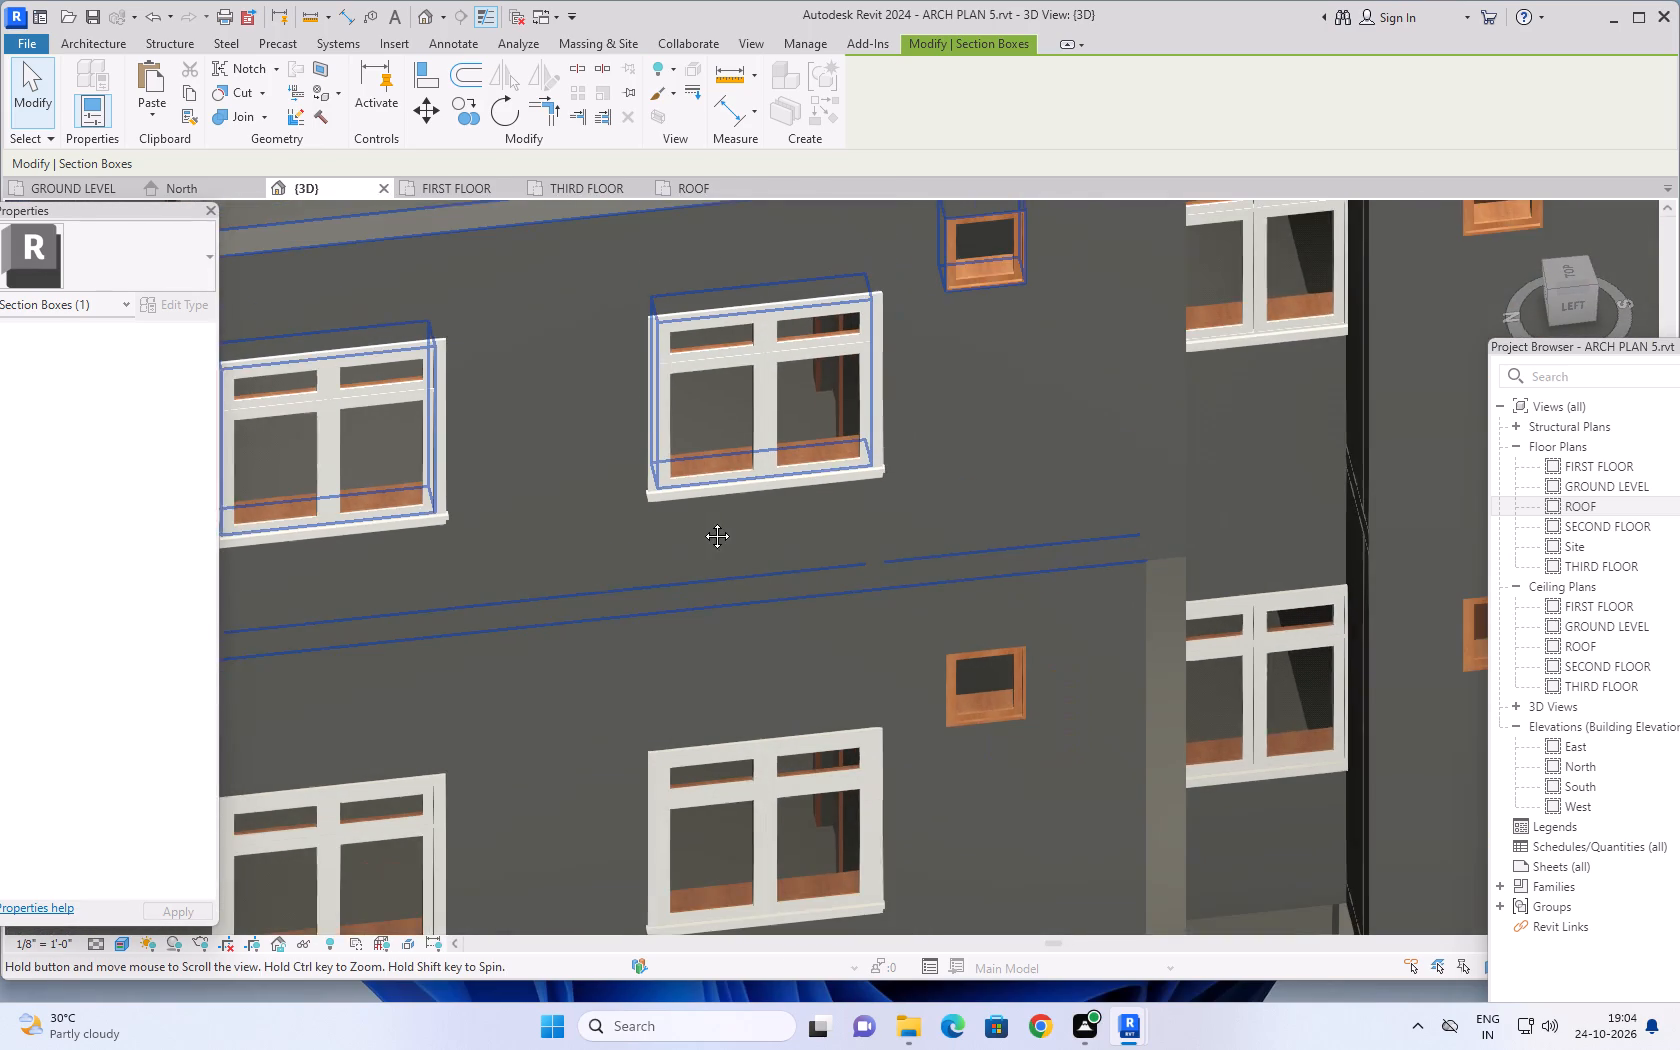
{"action": "middle_click_drag", "start_coordinate": [702, 521], "coordinate": [647, 555]}
{"action": "scroll", "coordinate": [680, 532], "scroll_direction": "down", "scroll_amount": 10}
{"action": "middle_click_drag", "start_coordinate": [713, 559], "coordinate": [723, 583]}
{"action": "scroll", "coordinate": [715, 566], "scroll_direction": "down", "scroll_amount": 2}
{"action": "middle_click_drag", "start_coordinate": [726, 589], "coordinate": [766, 593]}
{"action": "scroll", "coordinate": [731, 591], "scroll_direction": "down", "scroll_amount": 1}
{"action": "scroll", "coordinate": [655, 519], "scroll_direction": "up", "scroll_amount": 3}
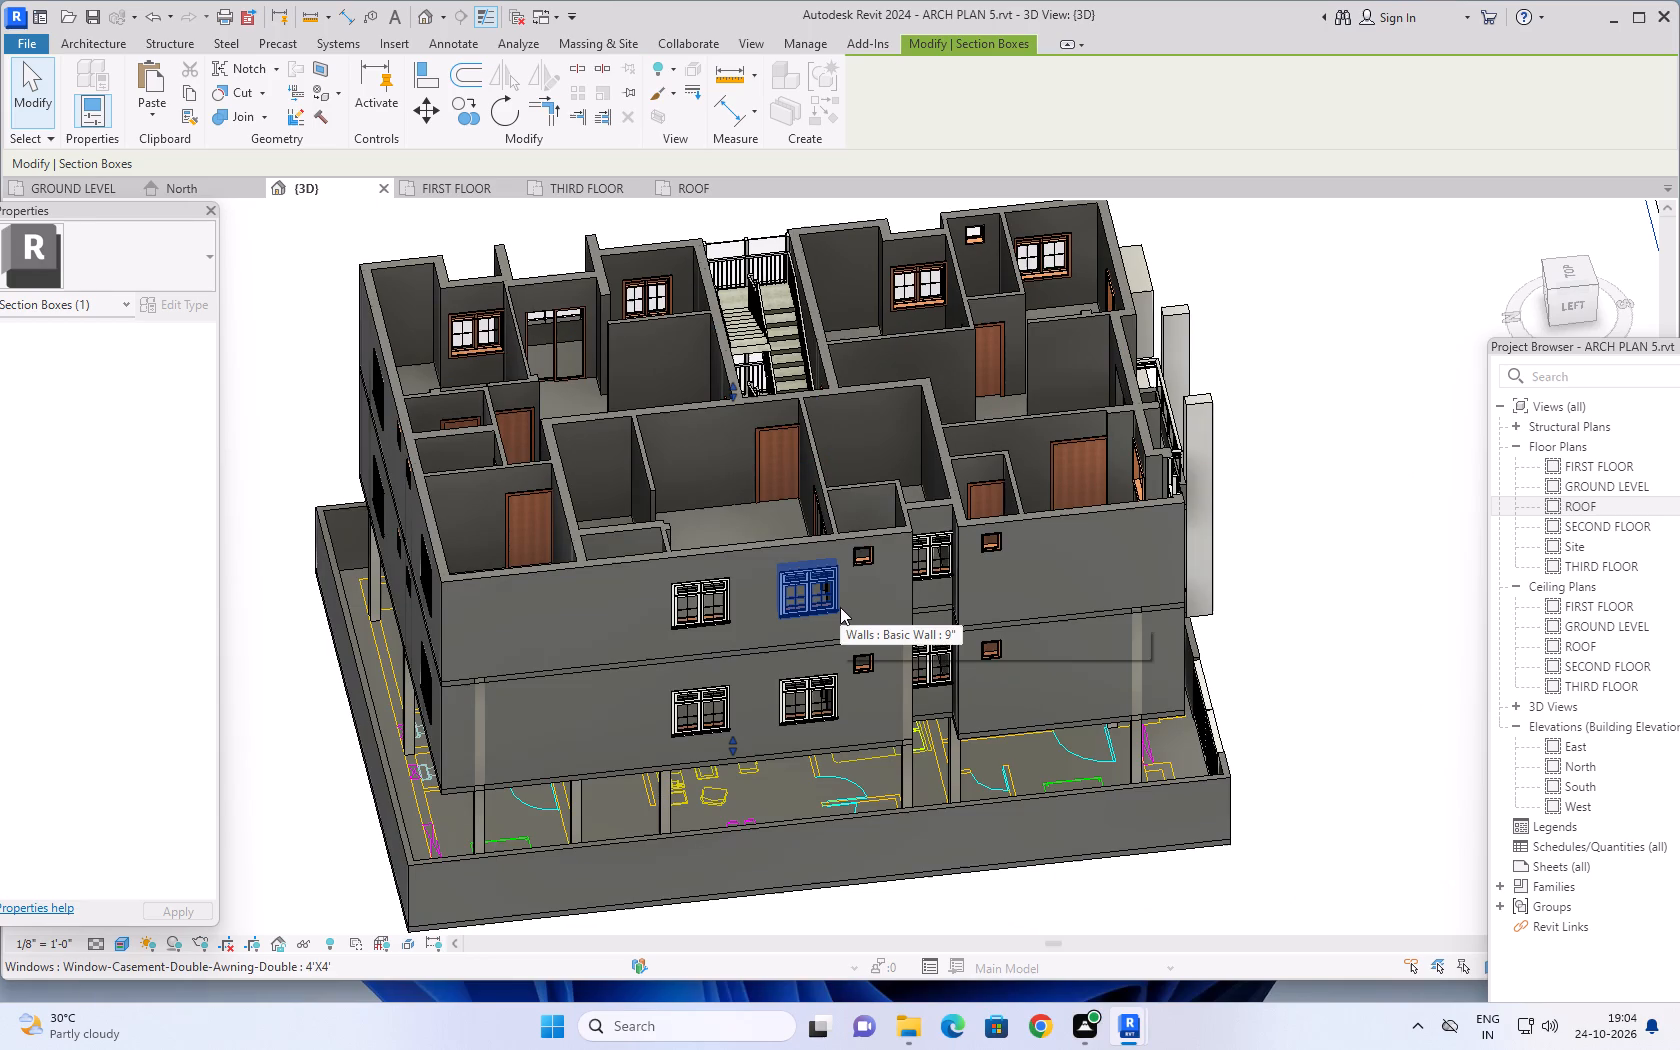
{"action": "scroll", "coordinate": [693, 462], "scroll_direction": "down", "scroll_amount": 1}
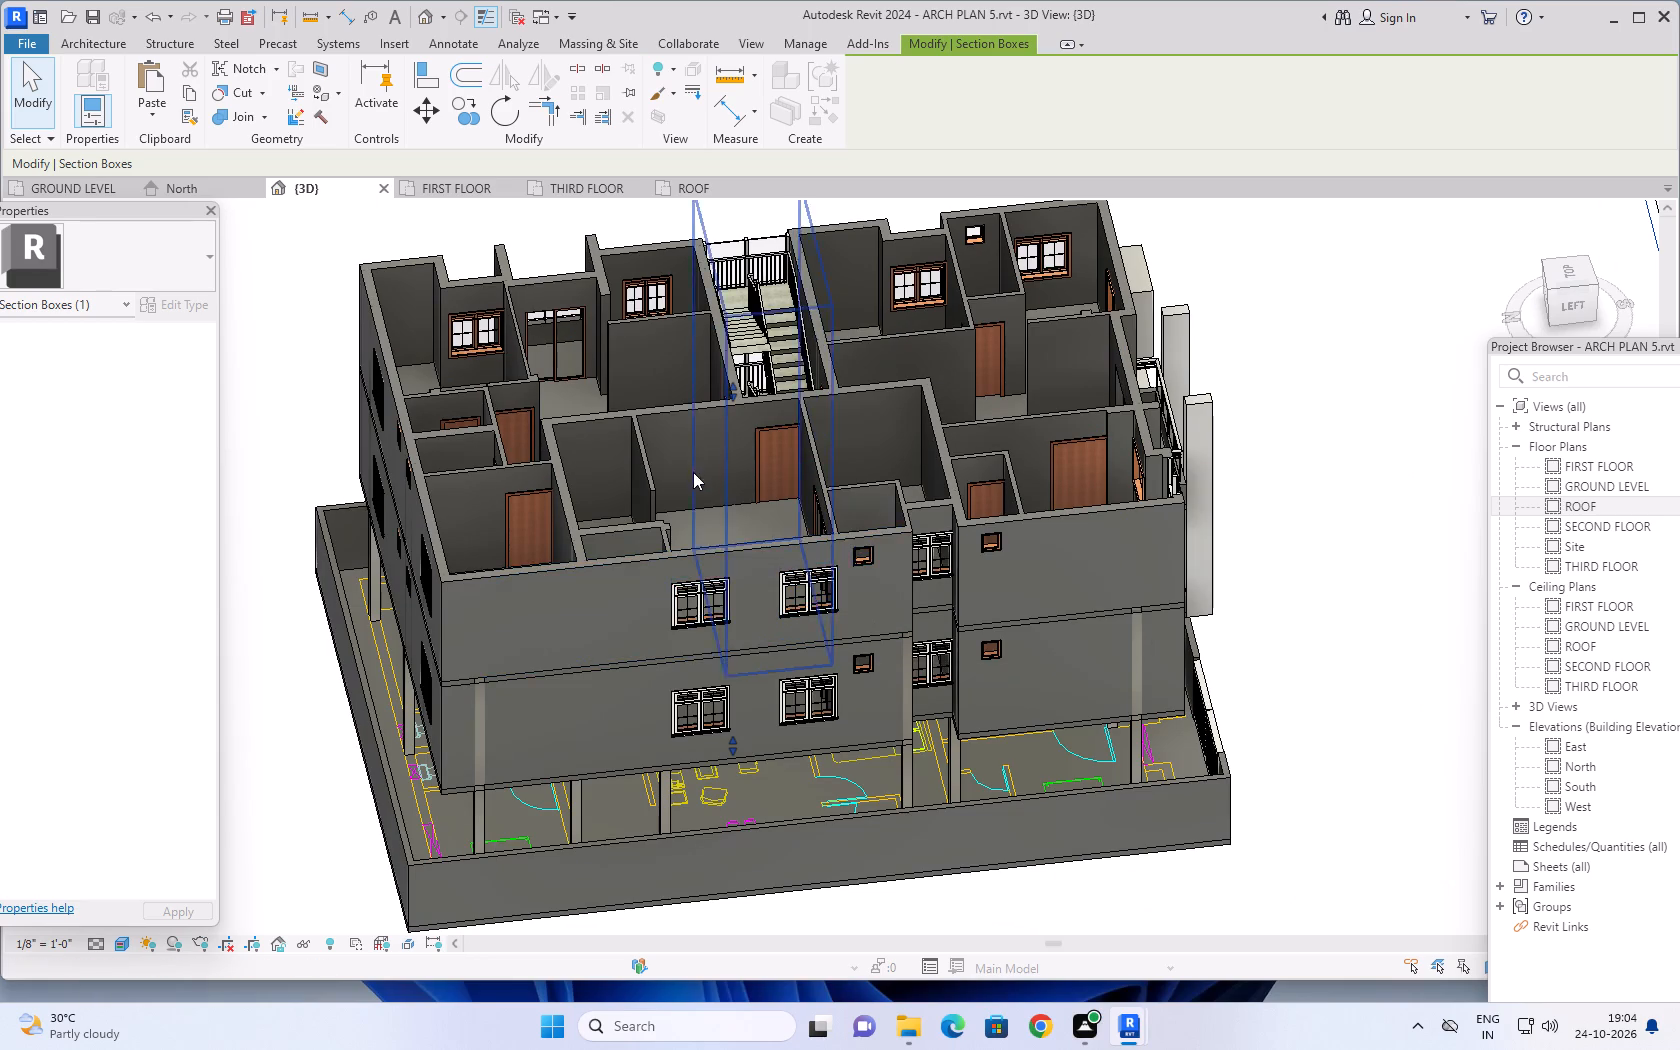
{"action": "scroll", "coordinate": [693, 472], "scroll_direction": "down", "scroll_amount": 3}
Inspect the sectioned building's right side in 3D, checking the staircase bay, its railings and the stair between first and second floors.
{"action": "middle_click_drag", "start_coordinate": [736, 618], "coordinate": [1262, 528], "text": "shift"}
{"action": "scroll", "coordinate": [708, 532], "scroll_direction": "up", "scroll_amount": 2}
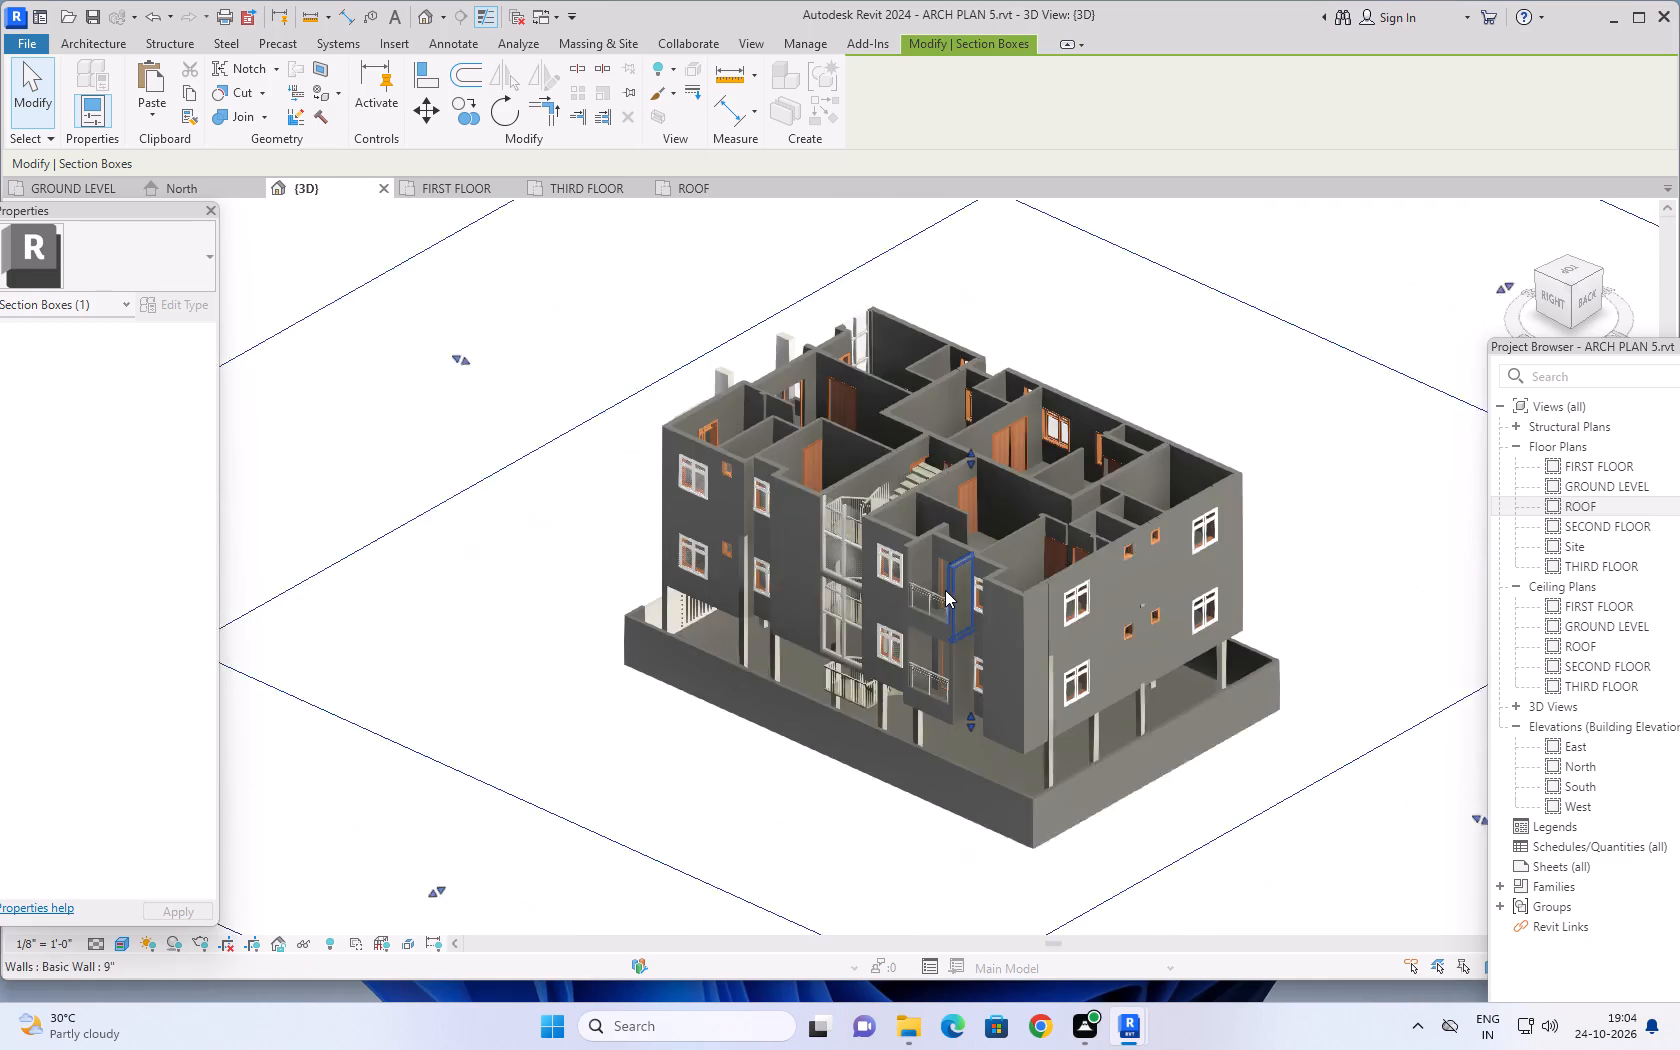
{"action": "scroll", "coordinate": [945, 590], "scroll_direction": "up", "scroll_amount": 2}
{"action": "middle_click_drag", "start_coordinate": [869, 623], "coordinate": [1003, 569], "text": "shift"}
{"action": "middle_click_drag", "start_coordinate": [1004, 553], "coordinate": [1002, 508], "text": "shift"}
{"action": "scroll", "coordinate": [977, 515], "scroll_direction": "up", "scroll_amount": 5}
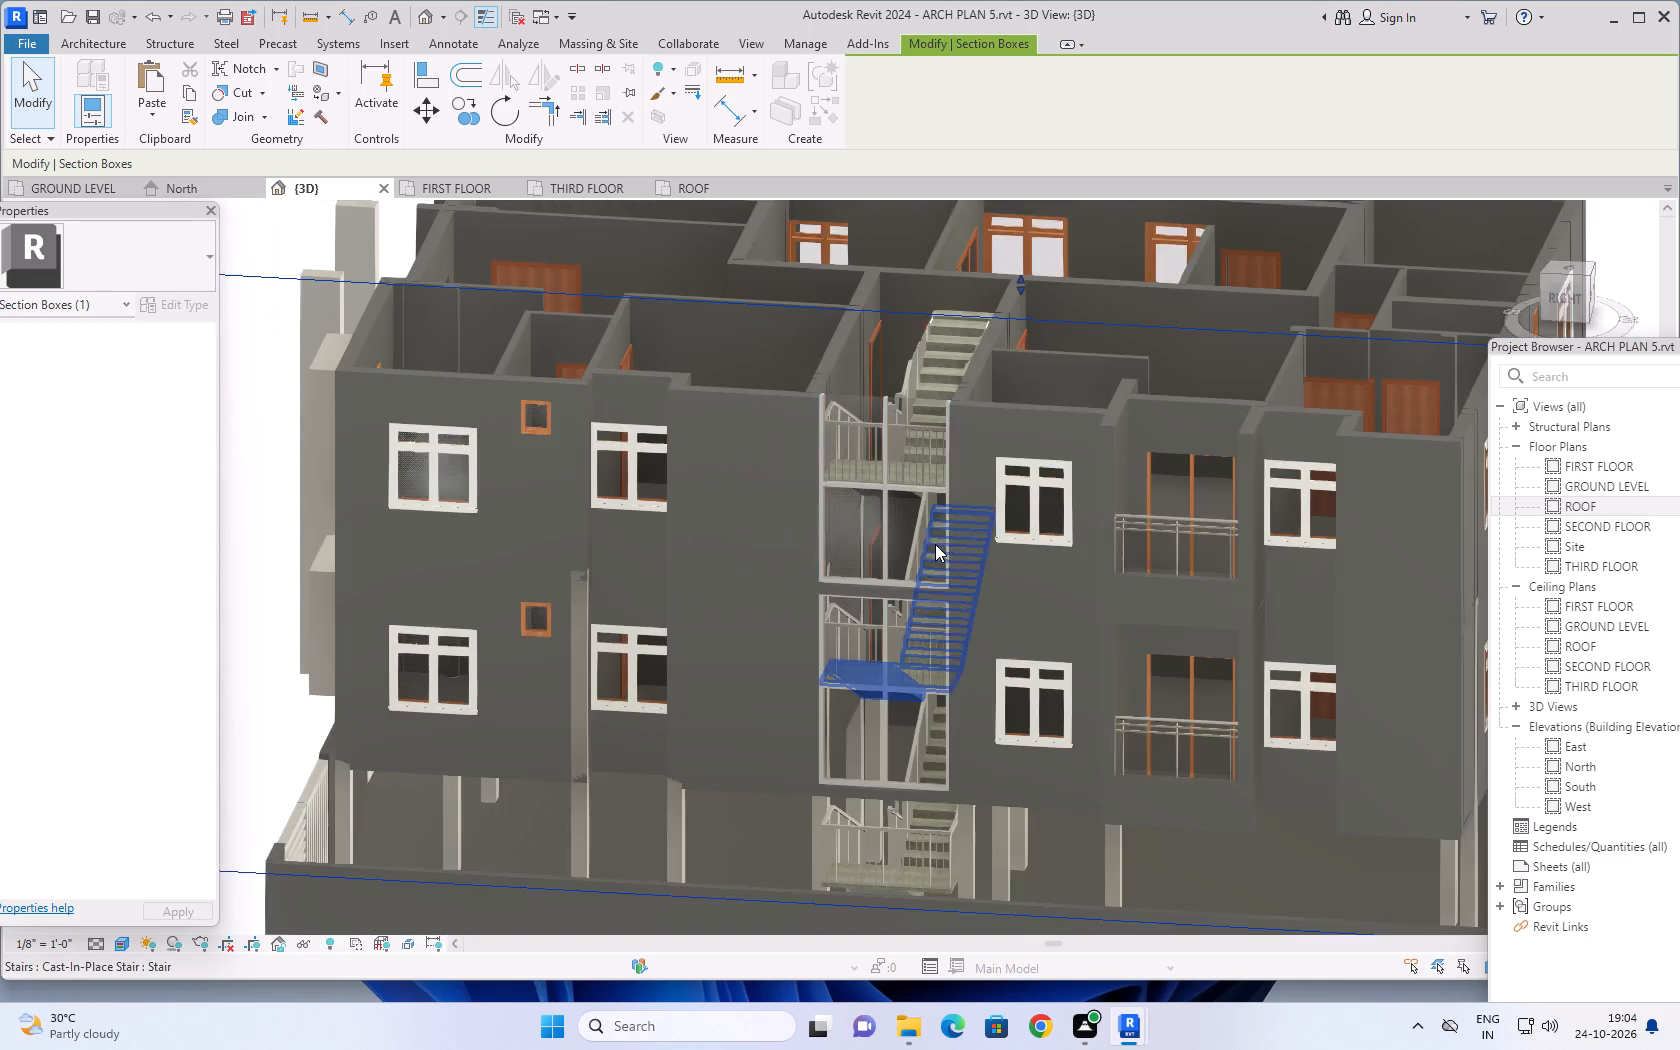
{"action": "scroll", "coordinate": [935, 544], "scroll_direction": "up", "scroll_amount": 1}
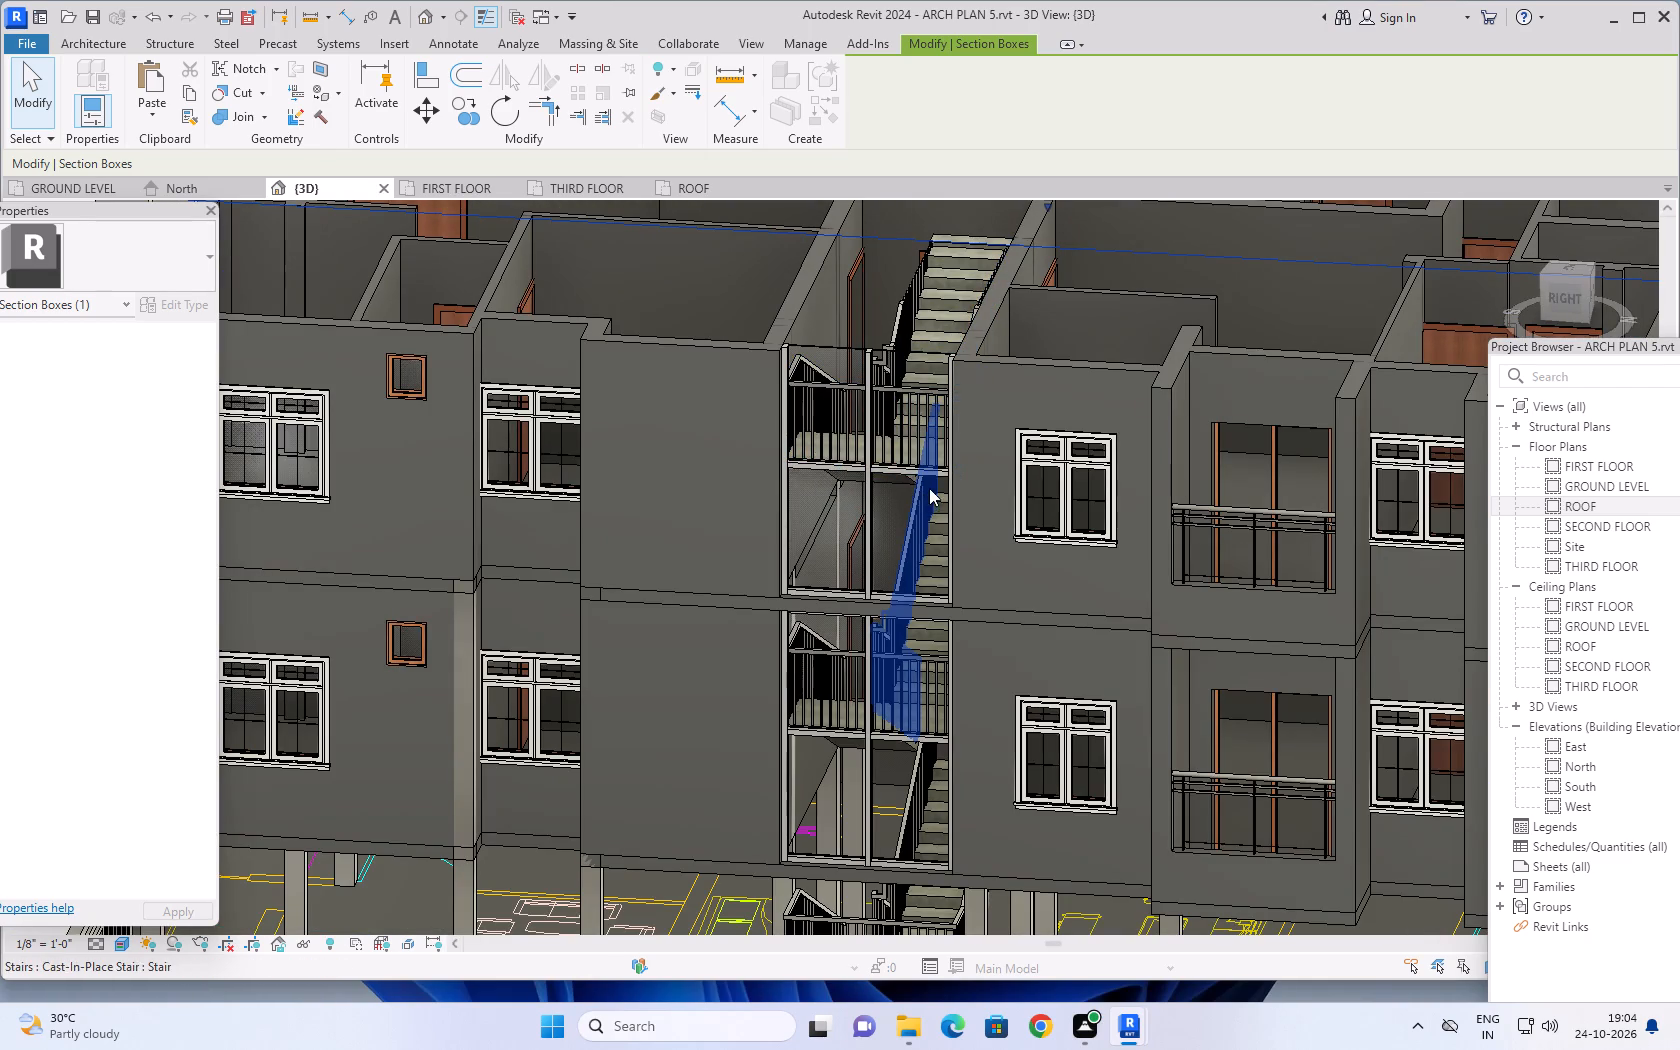
{"action": "scroll", "coordinate": [900, 632], "scroll_direction": "up", "scroll_amount": 1}
{"action": "middle_click_drag", "start_coordinate": [896, 655], "coordinate": [911, 739], "text": "shift"}
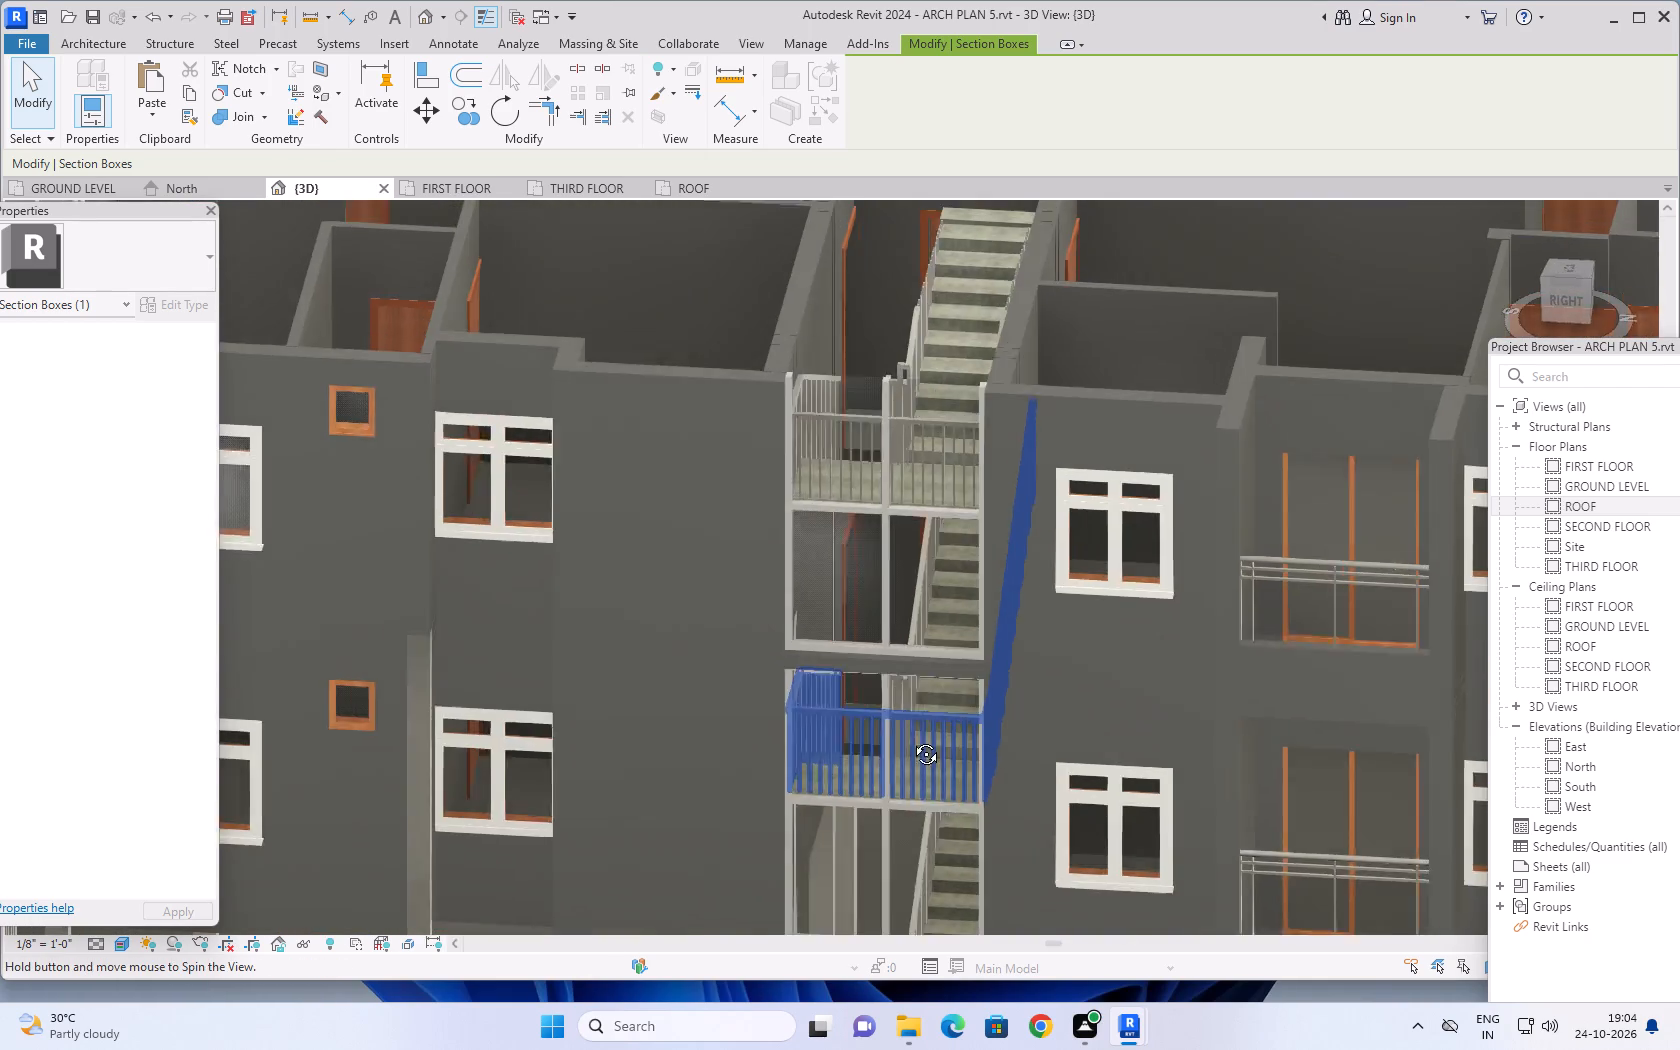
{"action": "middle_click_drag", "start_coordinate": [911, 739], "coordinate": [915, 758], "text": "shift"}
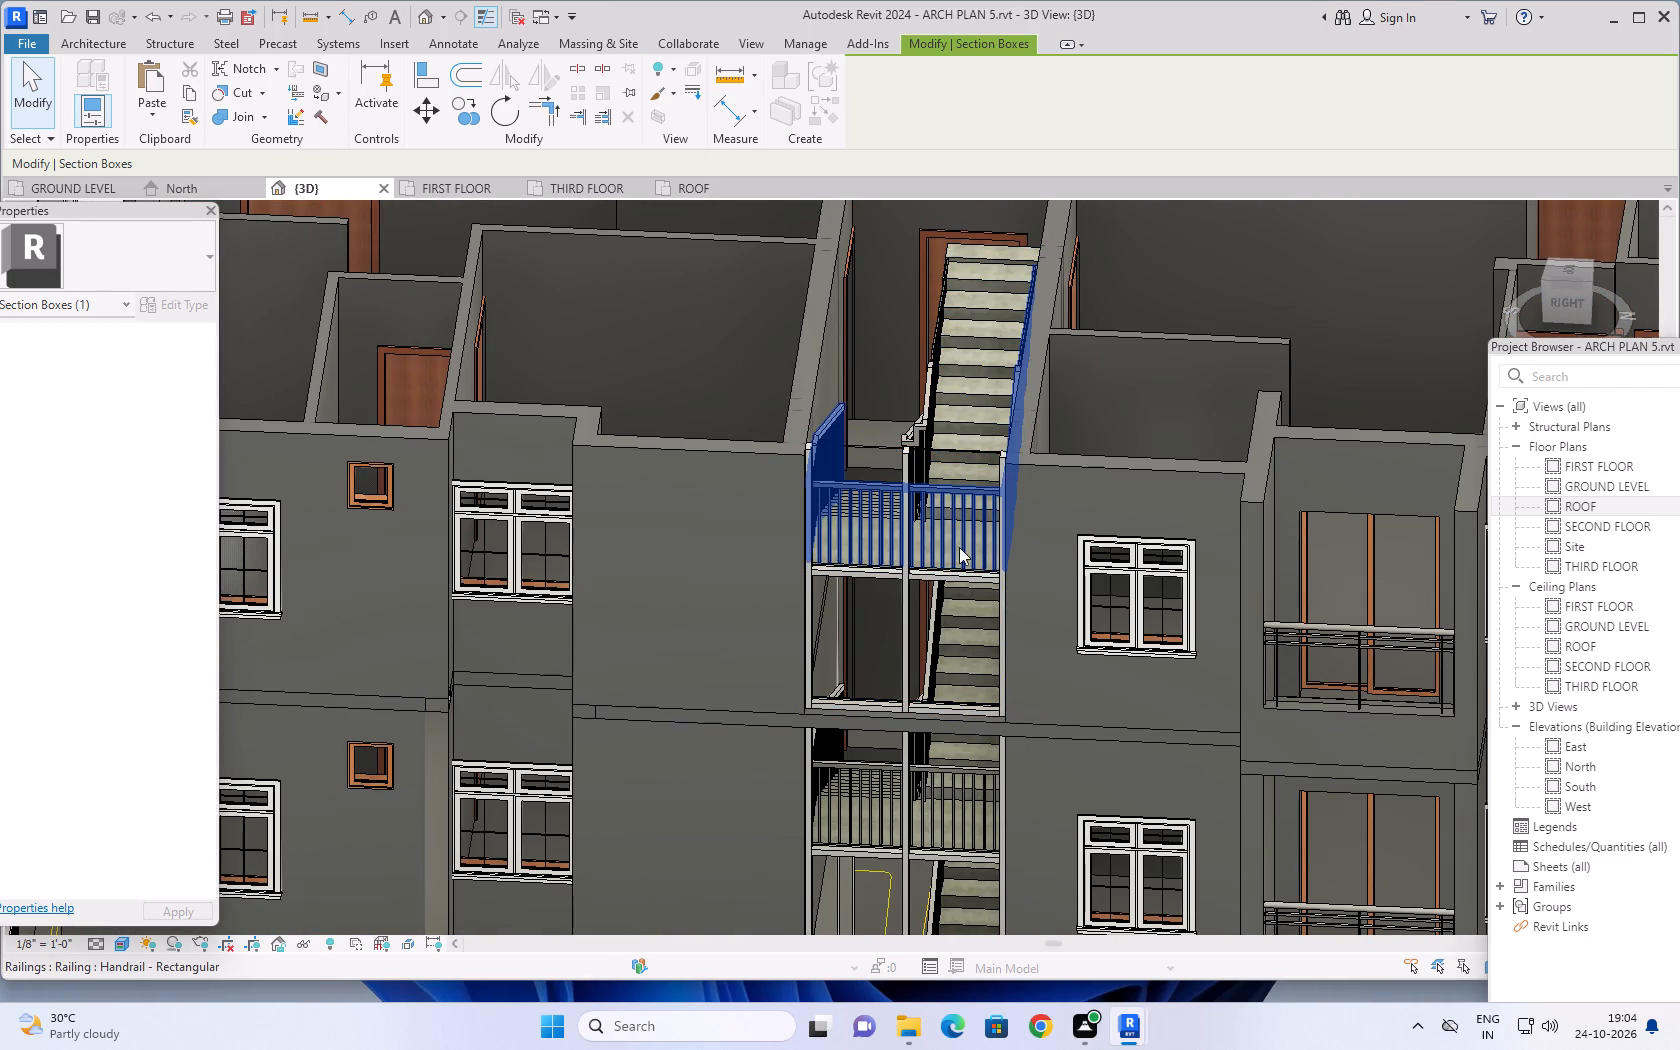
{"action": "left_click", "coordinate": [975, 610]}
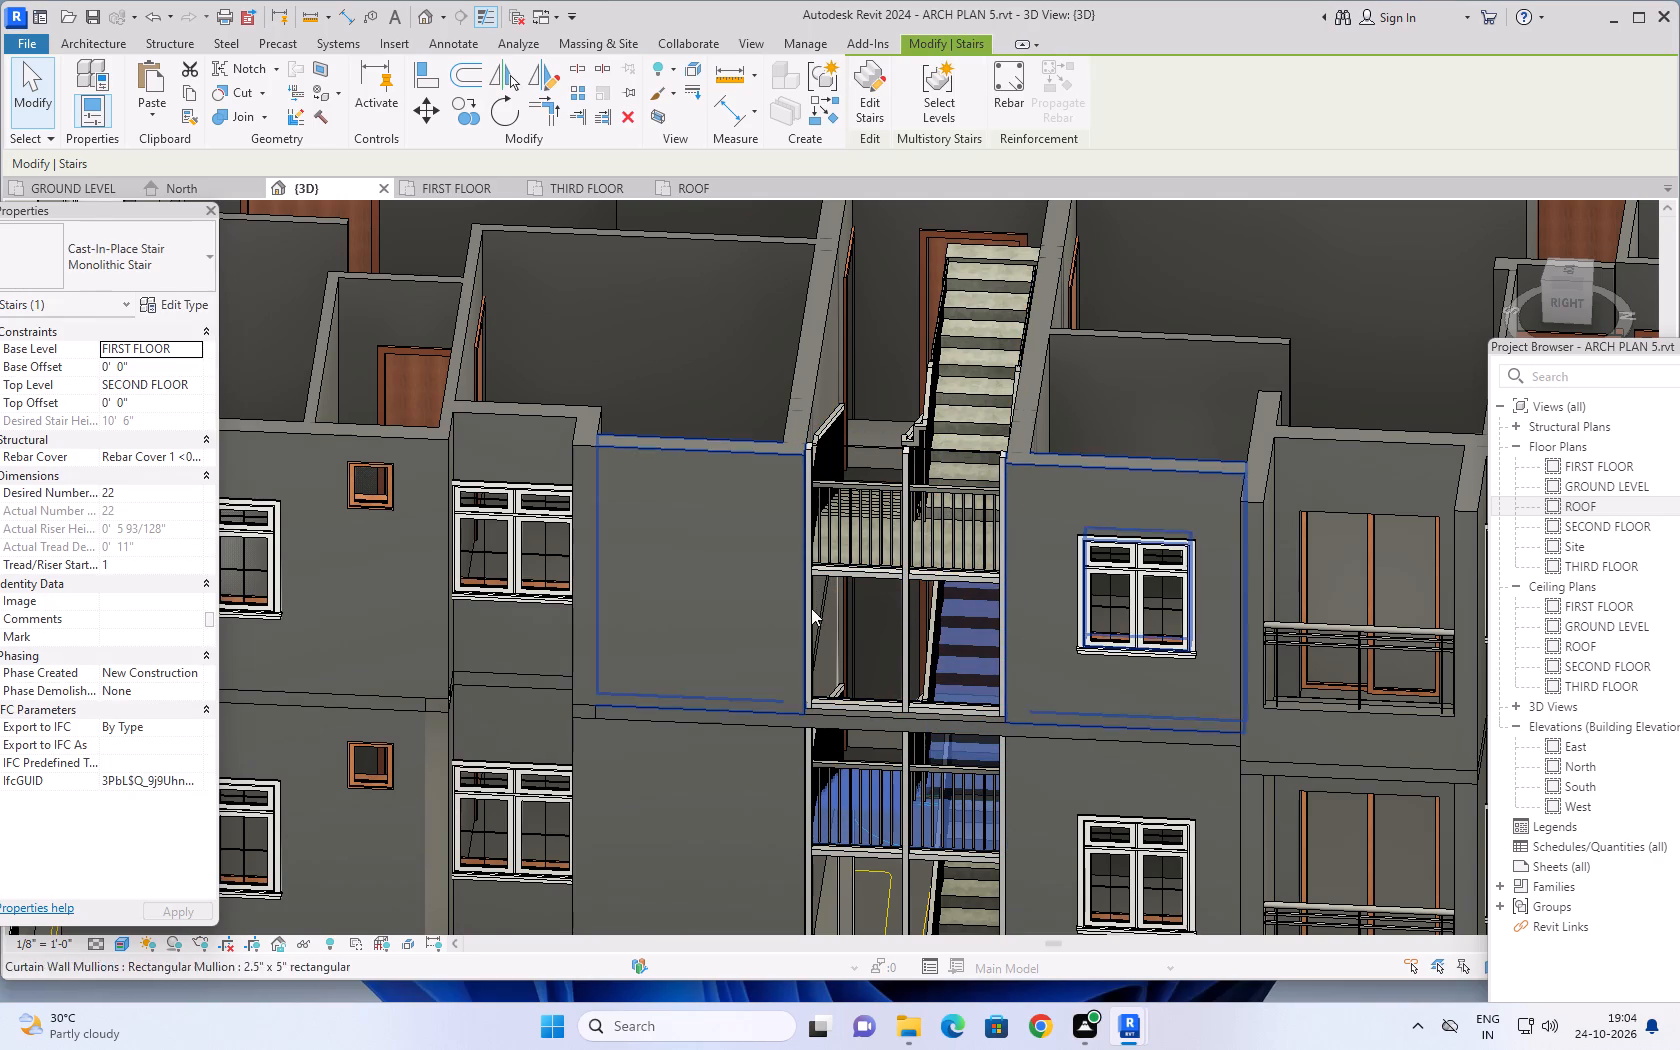
{"action": "scroll", "coordinate": [853, 757], "scroll_direction": "down", "scroll_amount": 3}
{"action": "middle_click", "coordinate": [853, 755]}
{"action": "scroll", "coordinate": [853, 746], "scroll_direction": "down", "scroll_amount": 3}
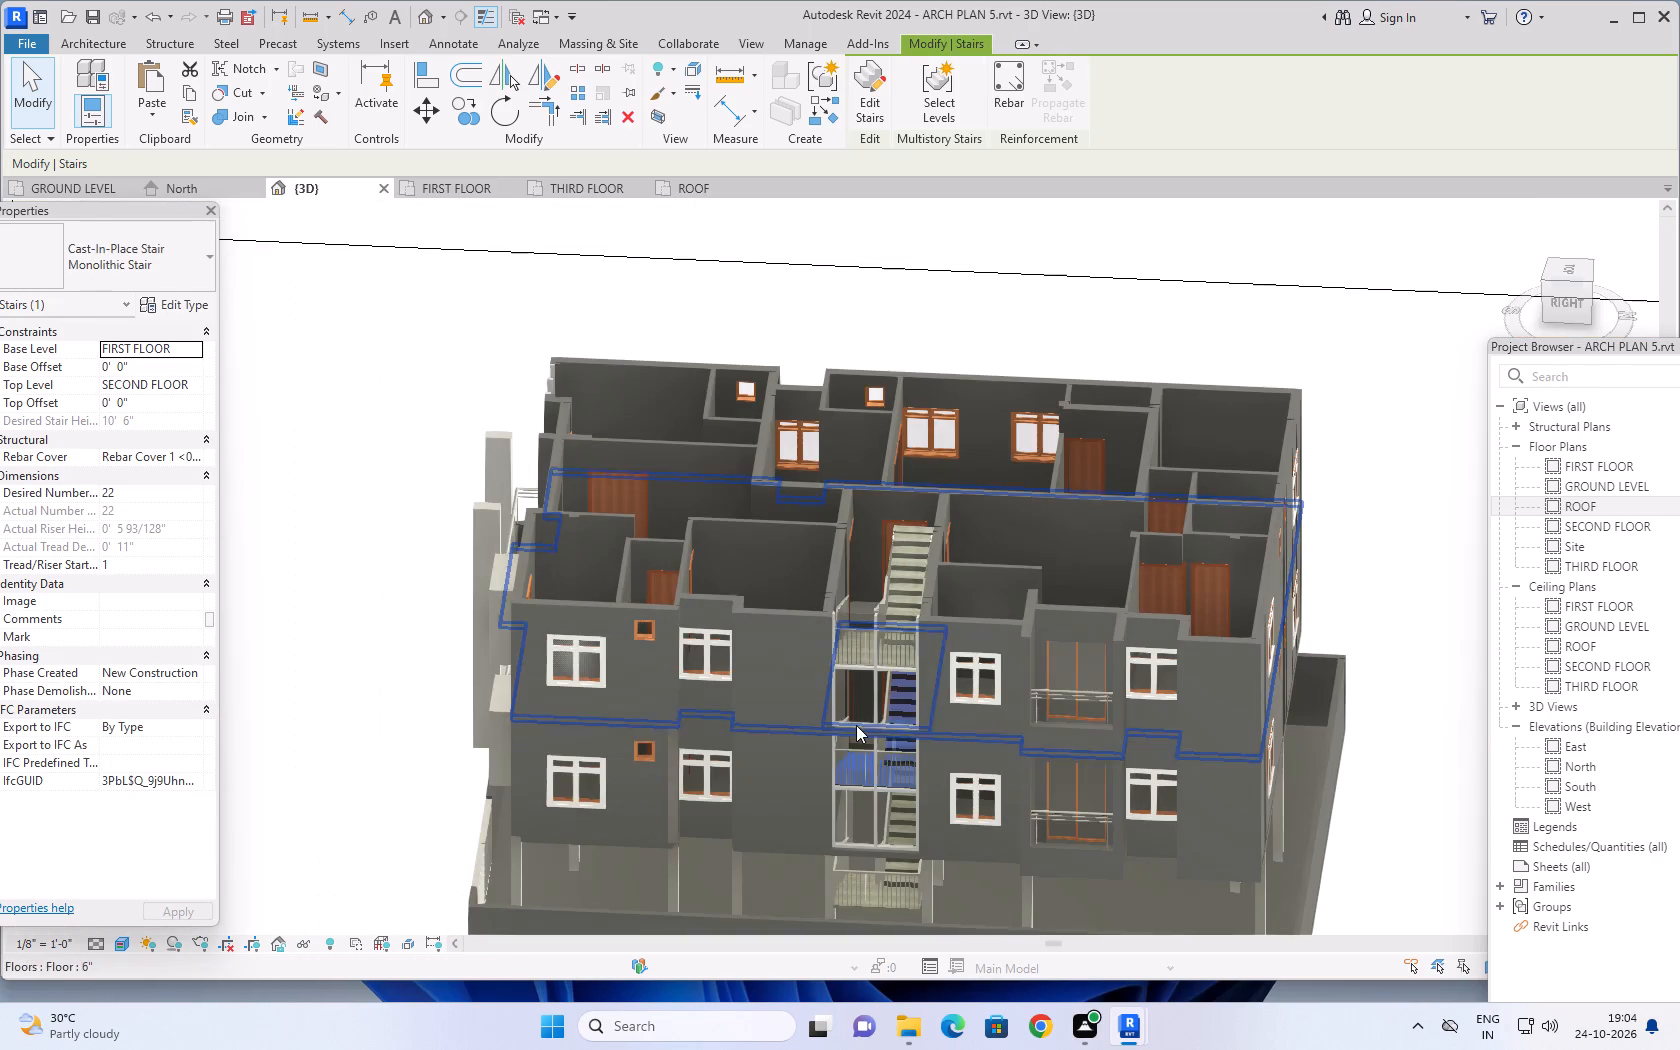
{"action": "left_click", "coordinate": [430, 353]}
Set the curtain panel of the Storefront 3 type to Curtain Wall : Storefront 2, using the second-floor curtain wall at the staircase.
{"action": "scroll", "coordinate": [919, 662], "scroll_direction": "up", "scroll_amount": 2}
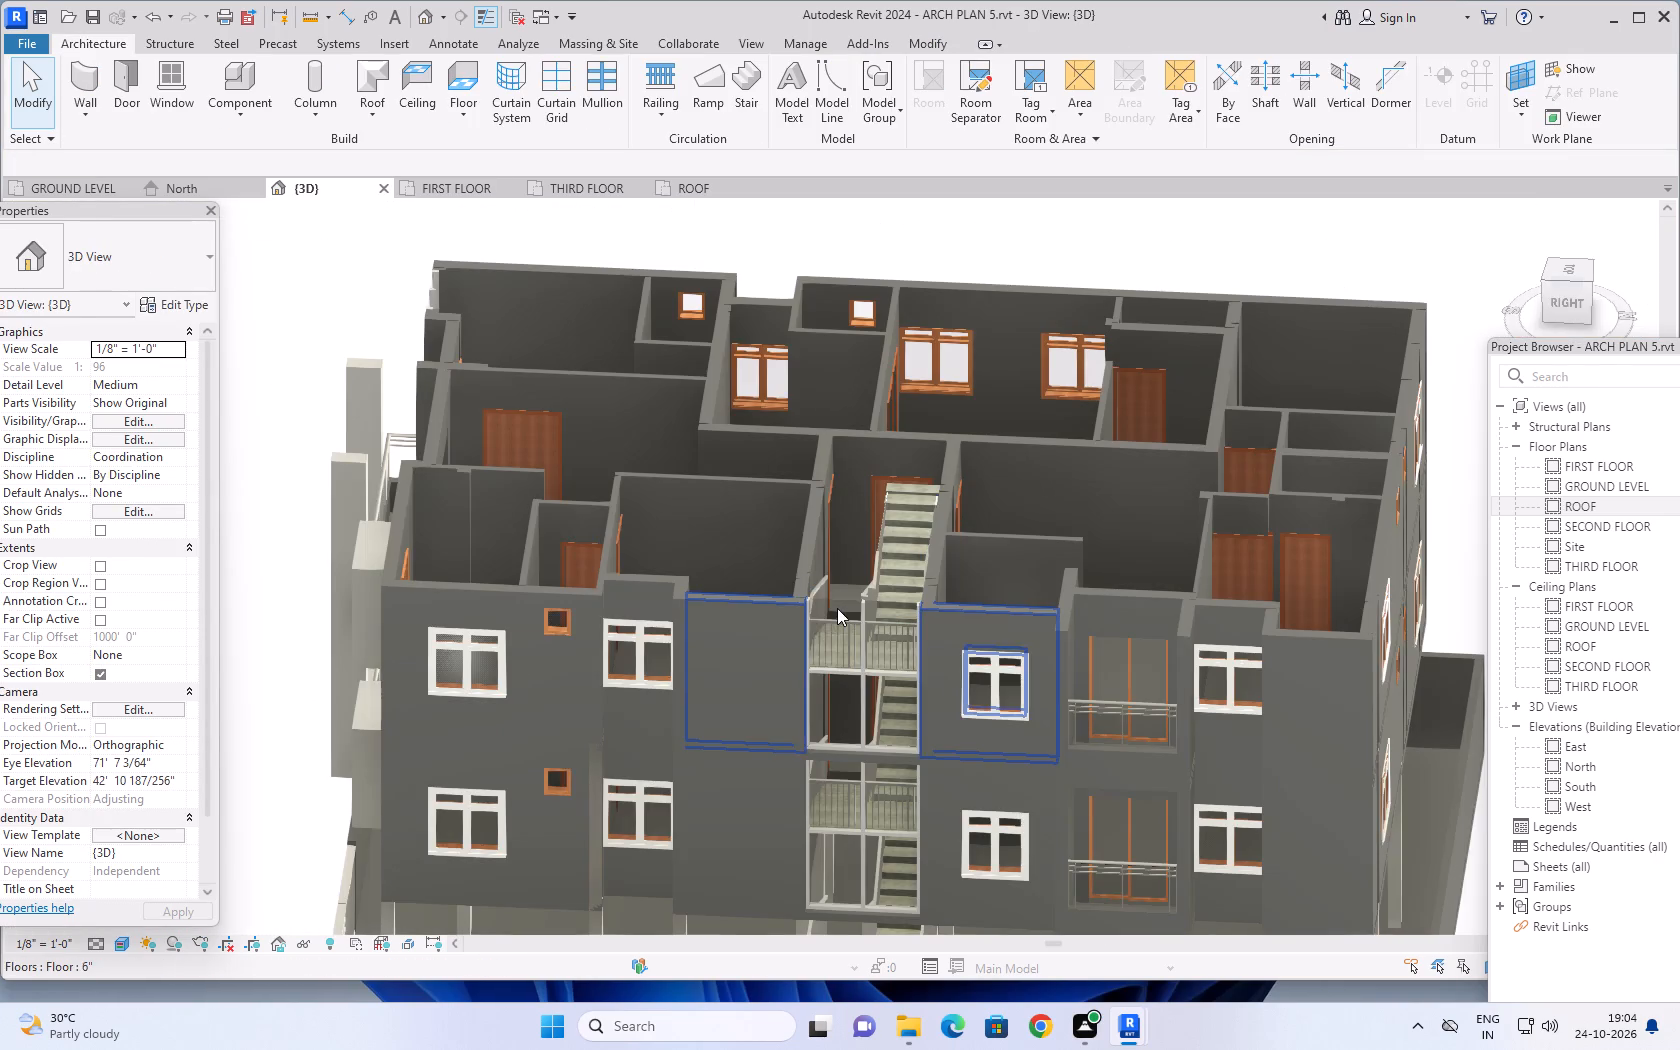
{"action": "scroll", "coordinate": [835, 608], "scroll_direction": "up", "scroll_amount": 3}
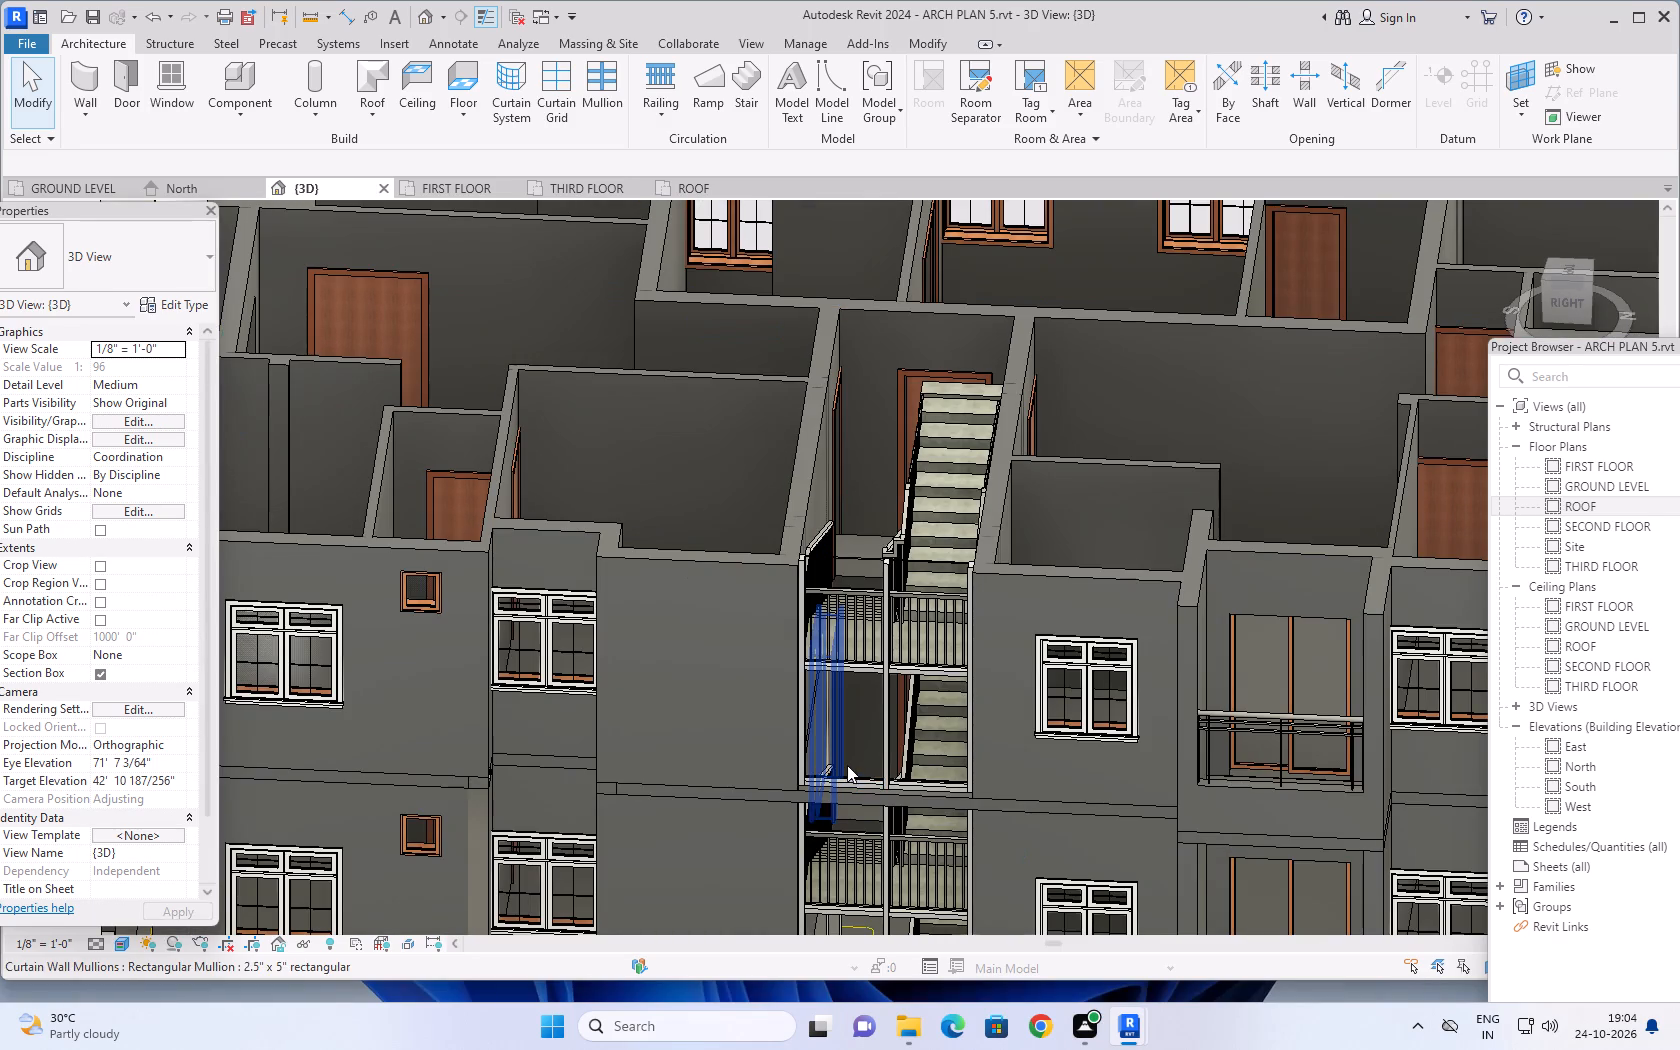
{"action": "left_click", "coordinate": [858, 772]}
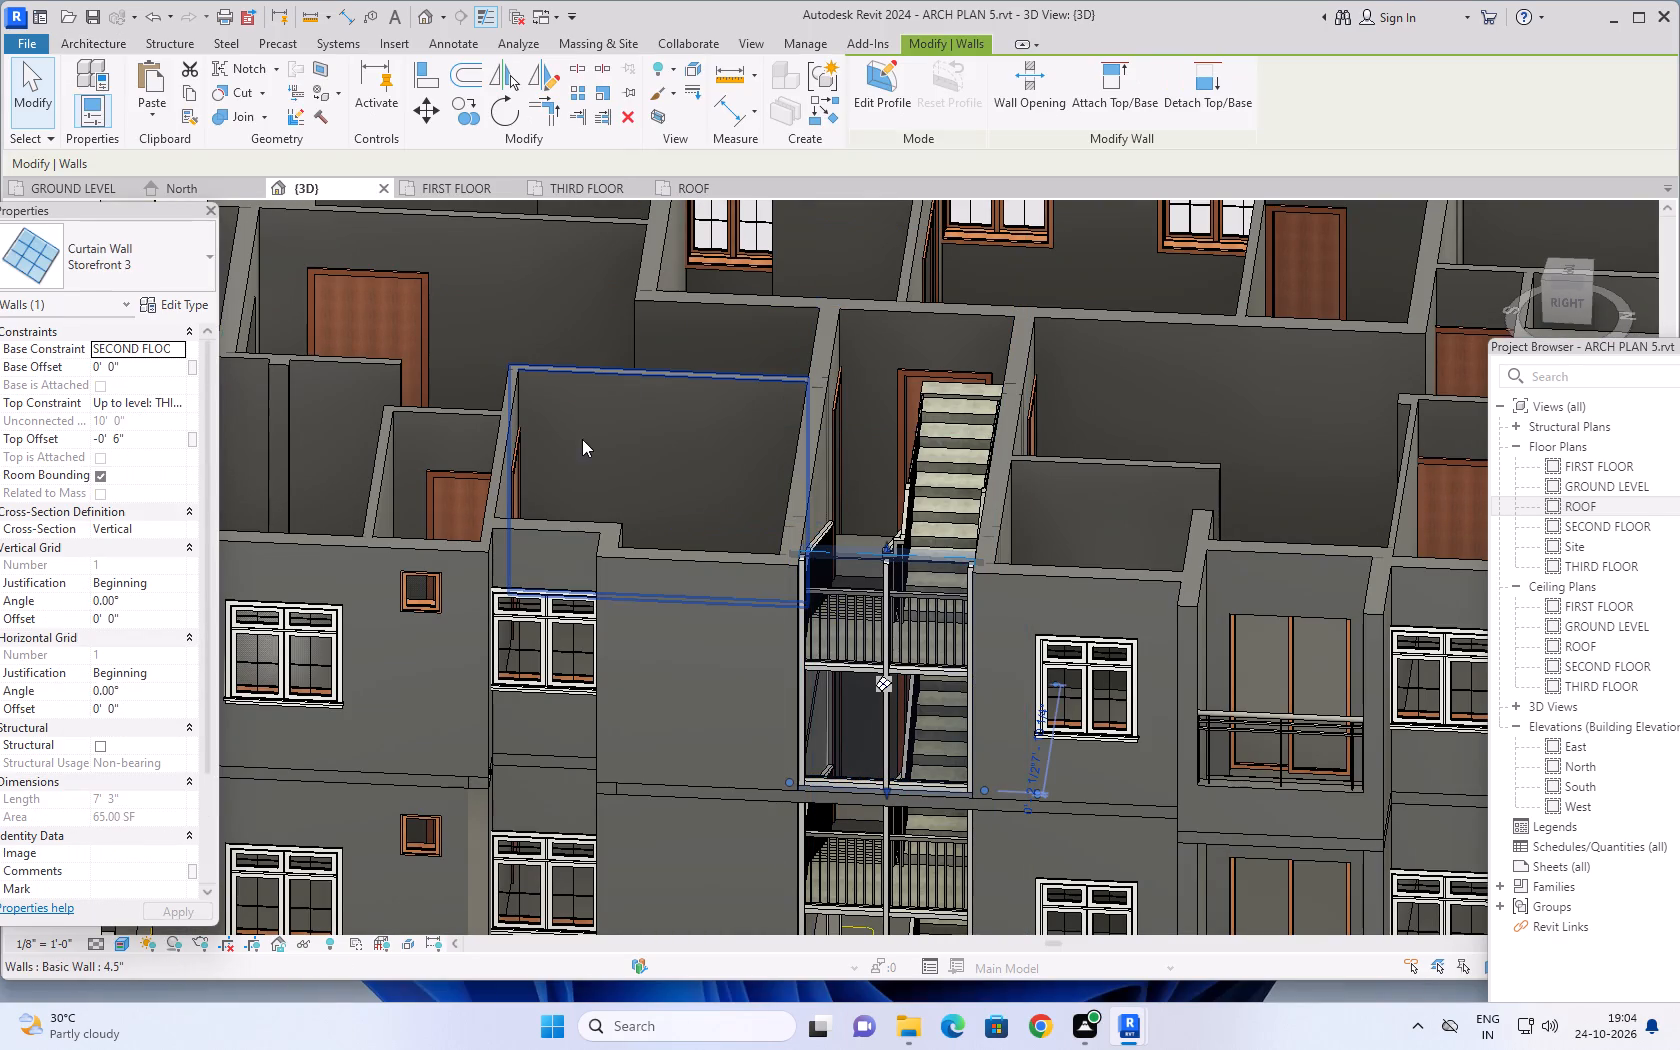
{"action": "left_click", "coordinate": [183, 307]}
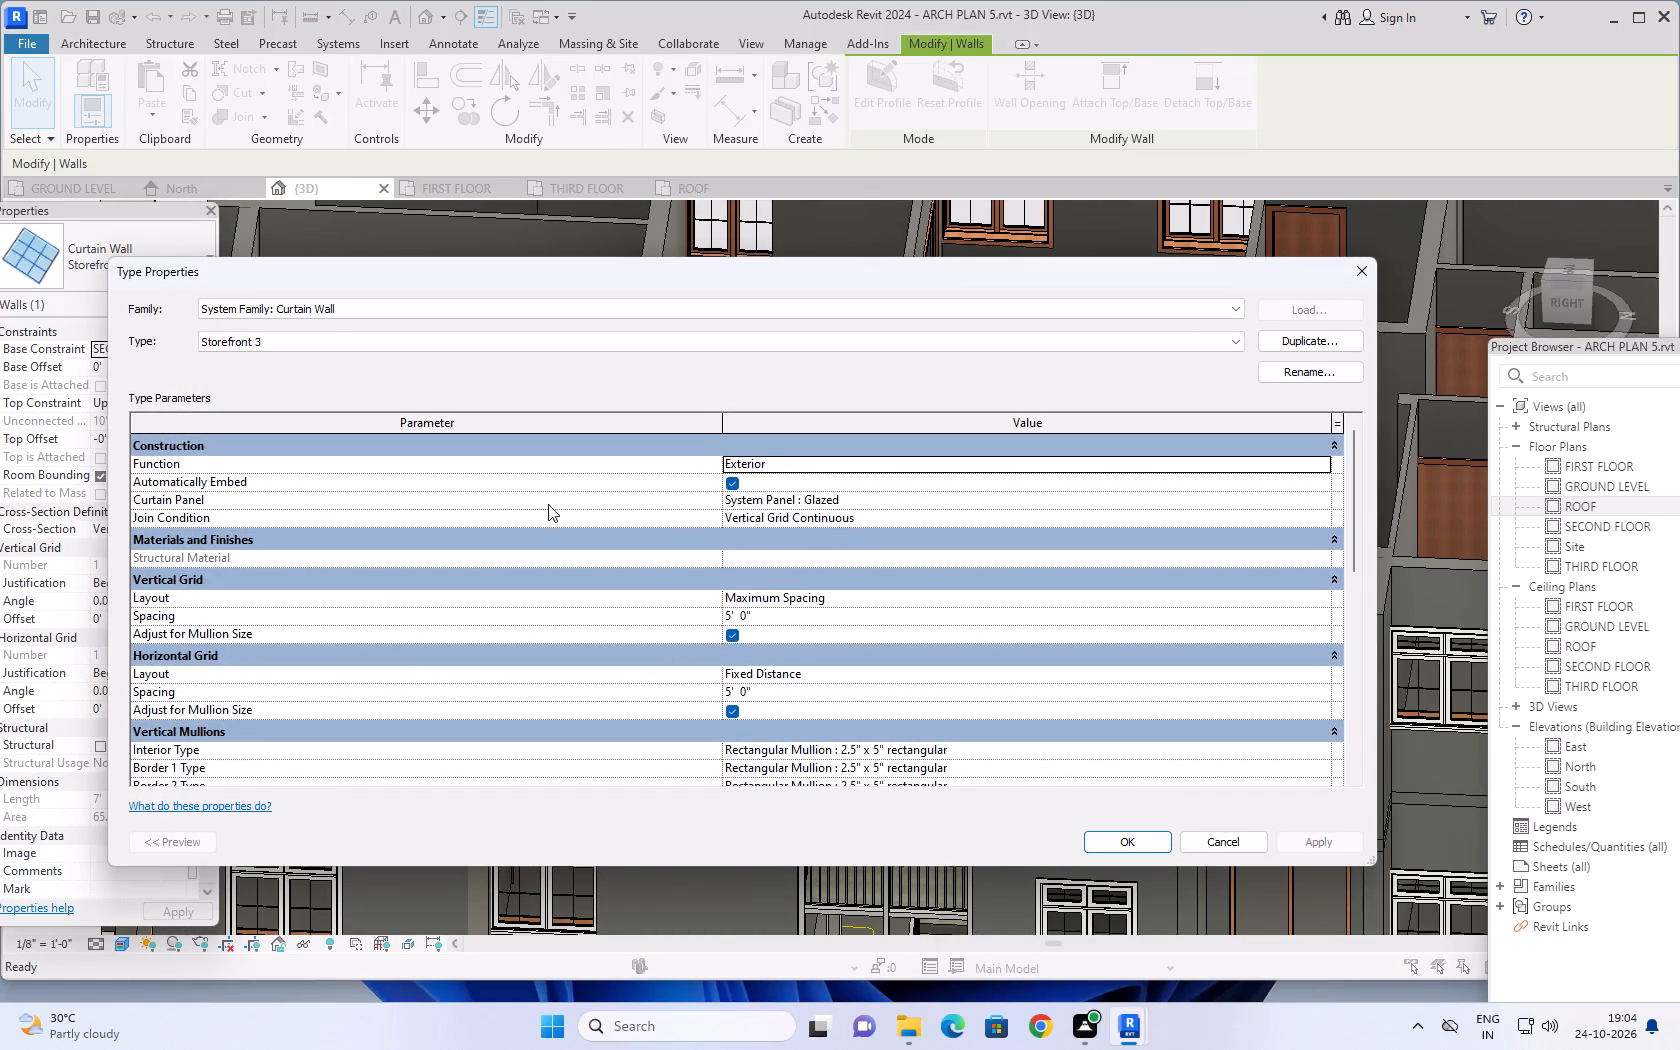
{"action": "left_click", "coordinate": [934, 500]}
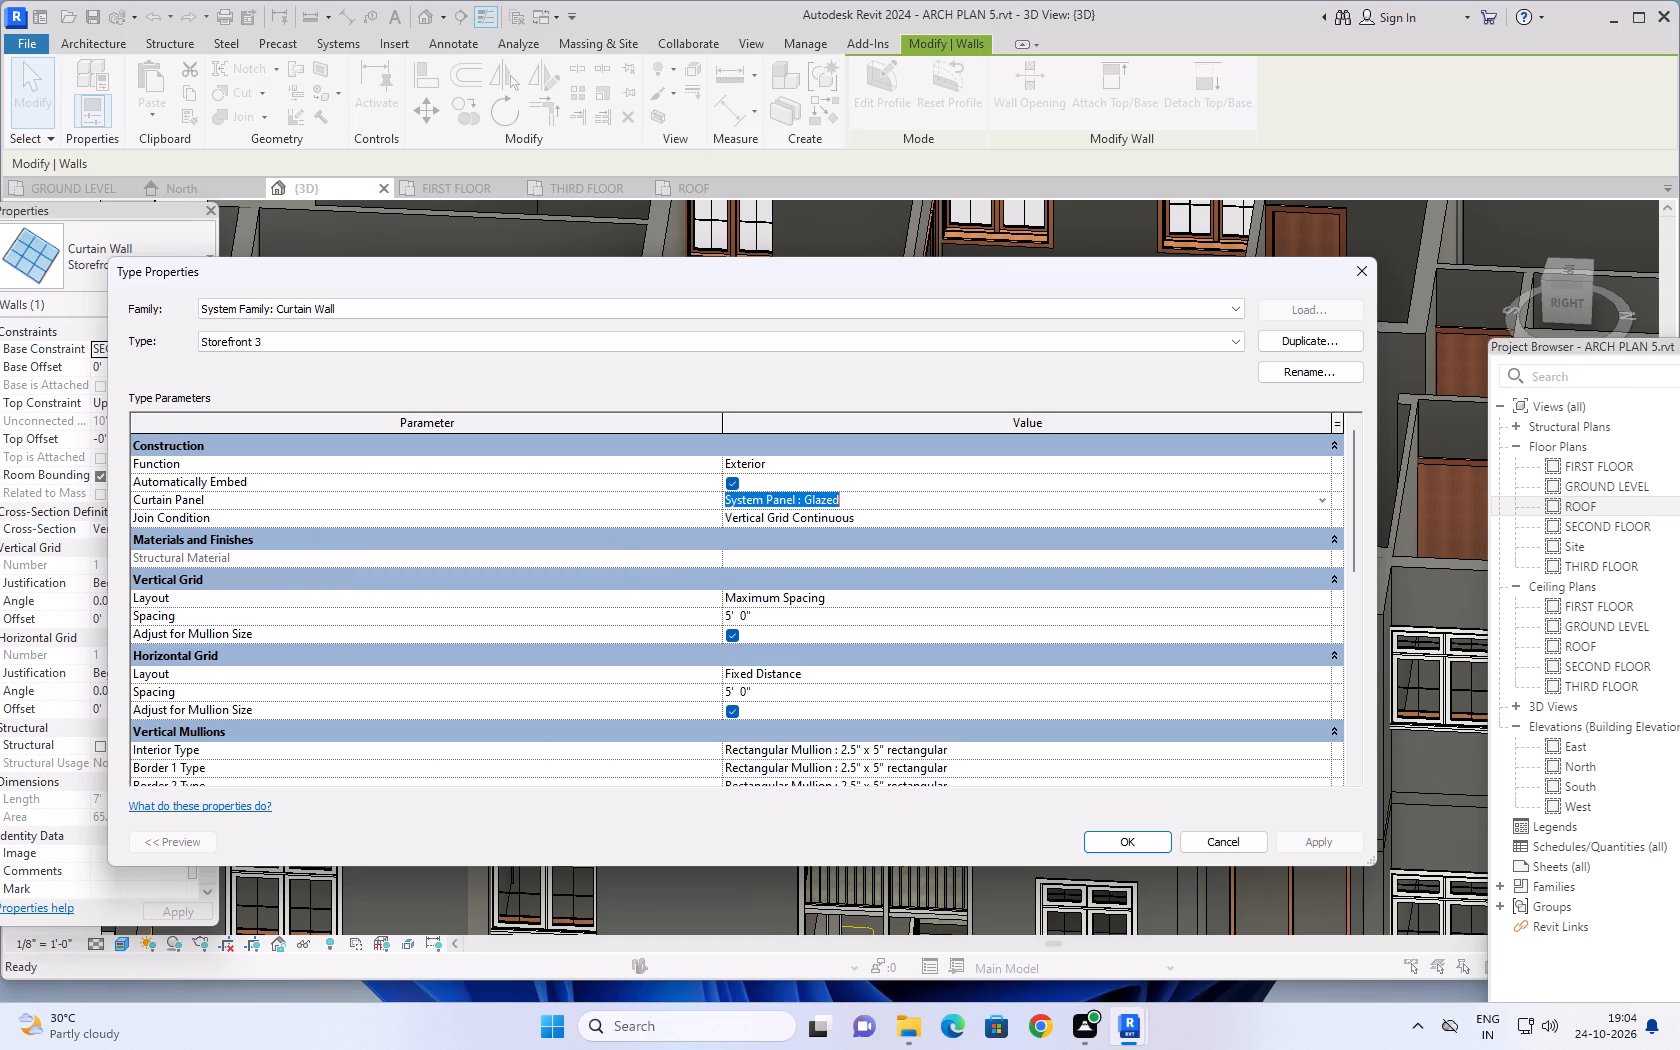
{"action": "left_click", "coordinate": [1324, 505]}
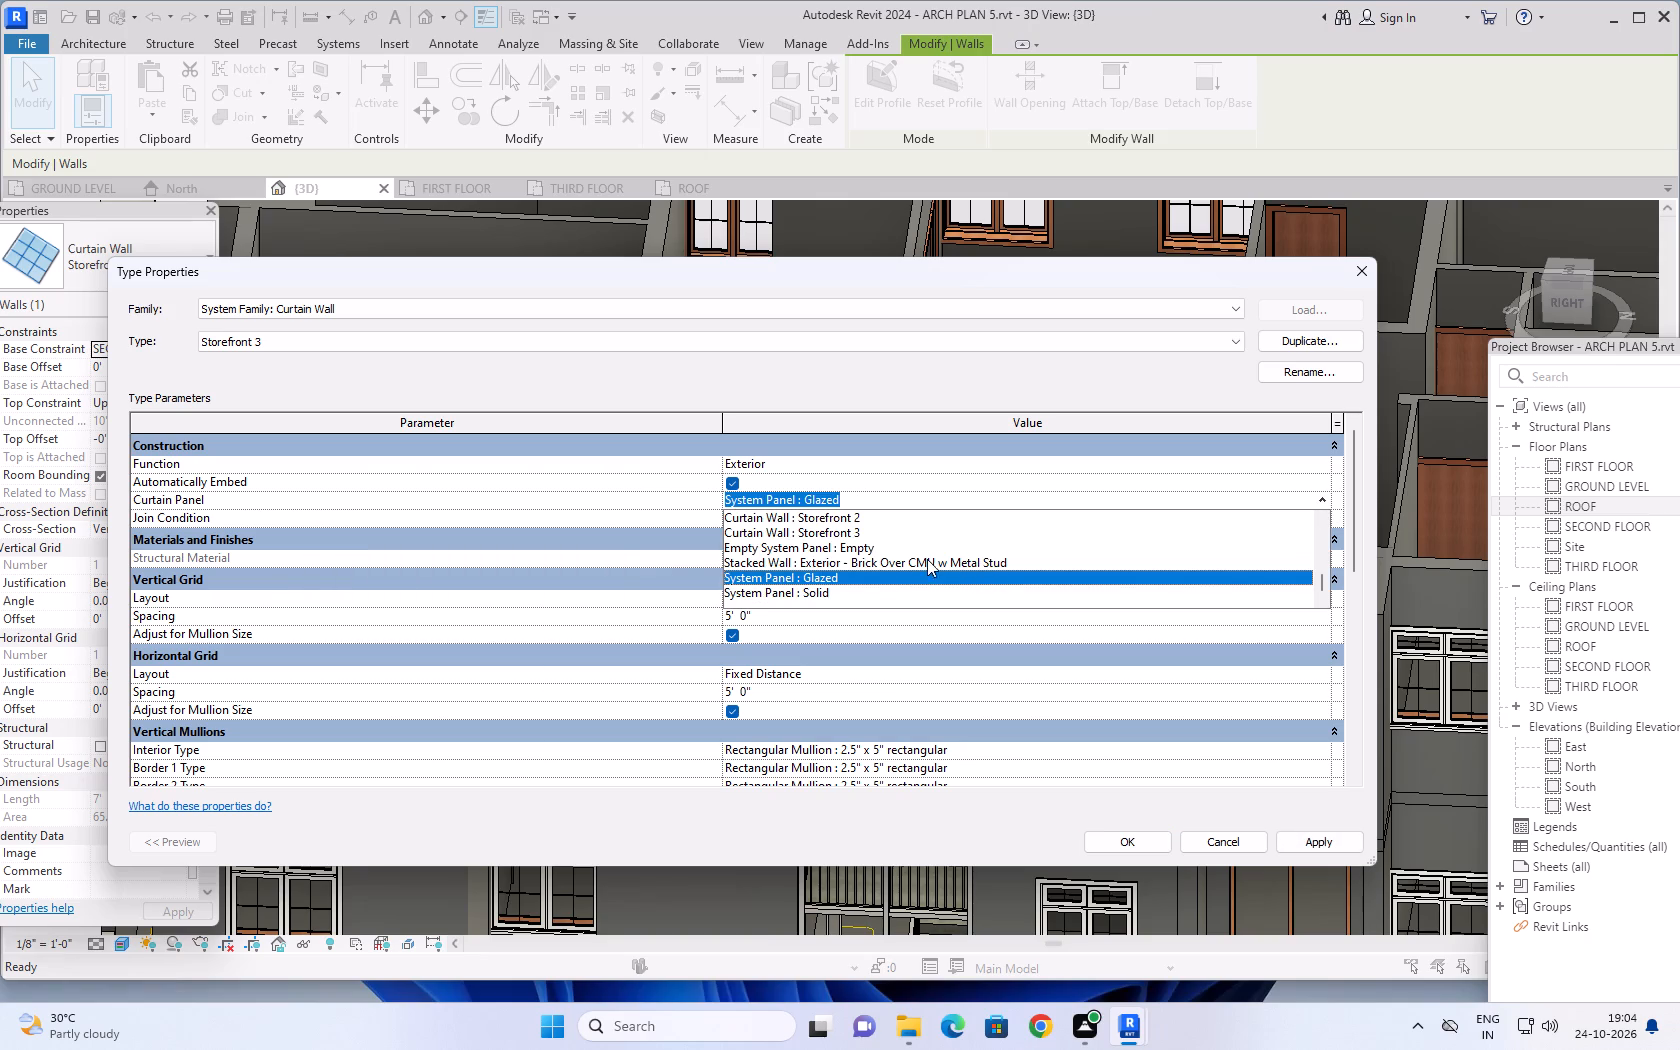
{"action": "scroll", "coordinate": [825, 547], "scroll_direction": "up", "scroll_amount": 2}
{"action": "scroll", "coordinate": [851, 579], "scroll_direction": "down", "scroll_amount": 1}
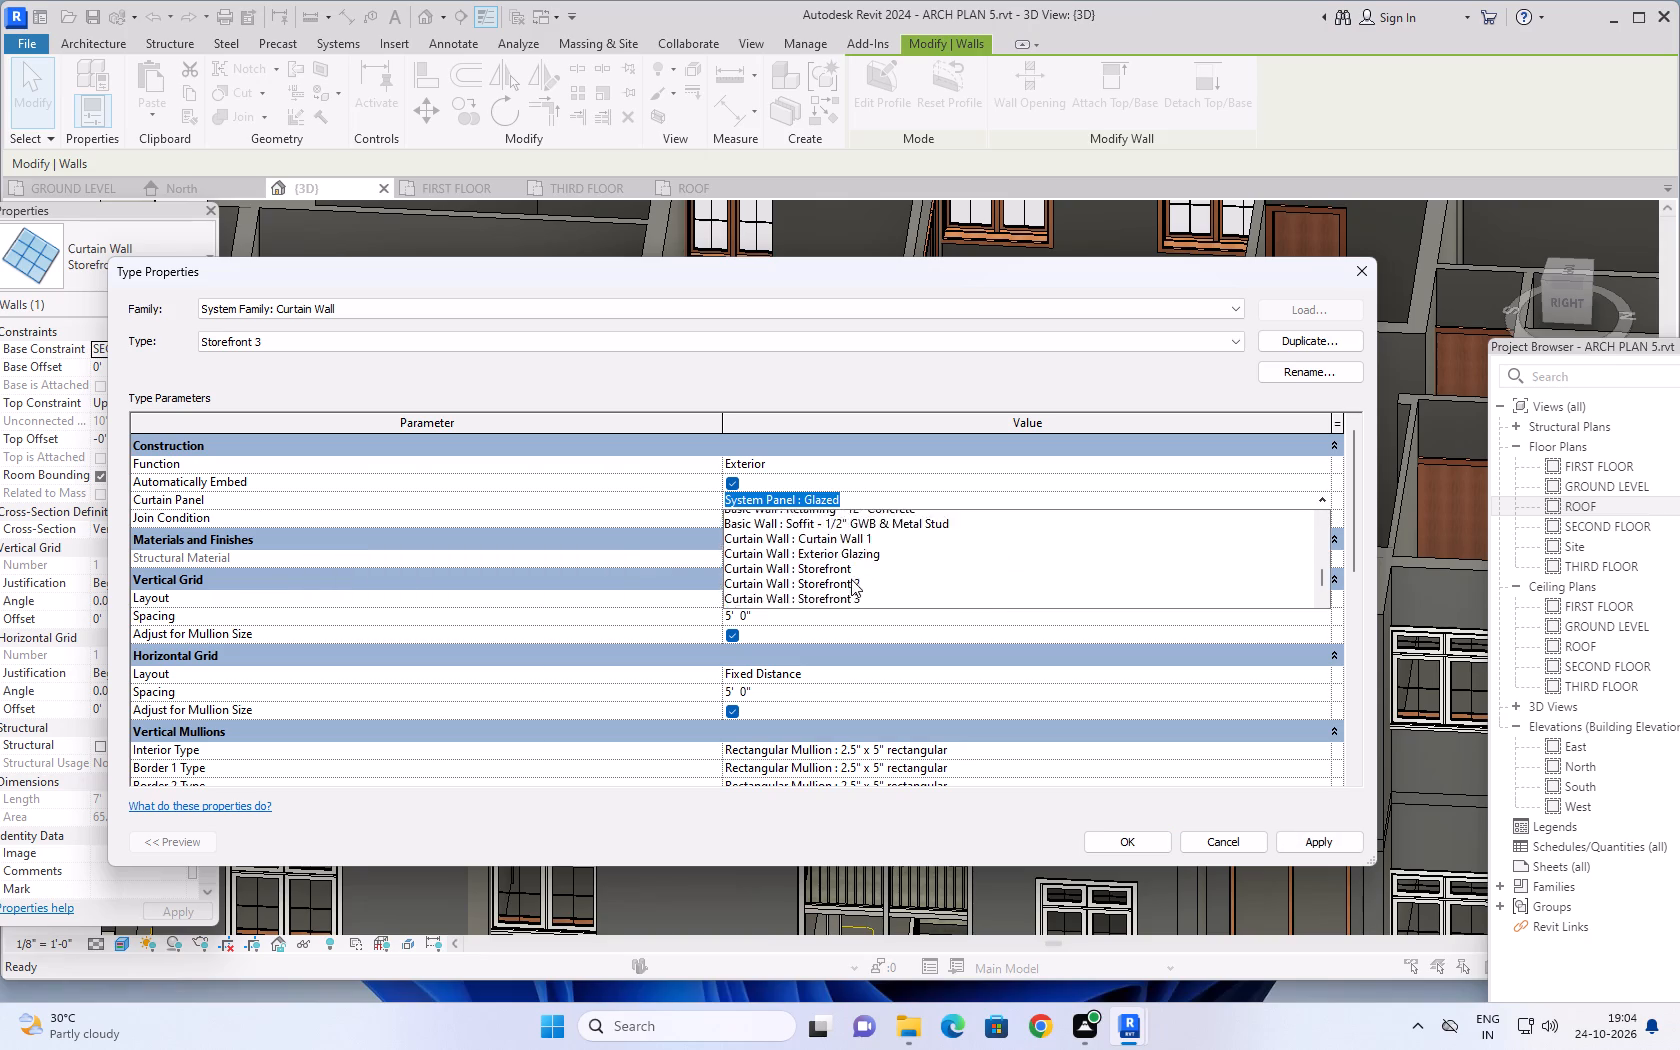
{"action": "scroll", "coordinate": [882, 576], "scroll_direction": "down", "scroll_amount": 1}
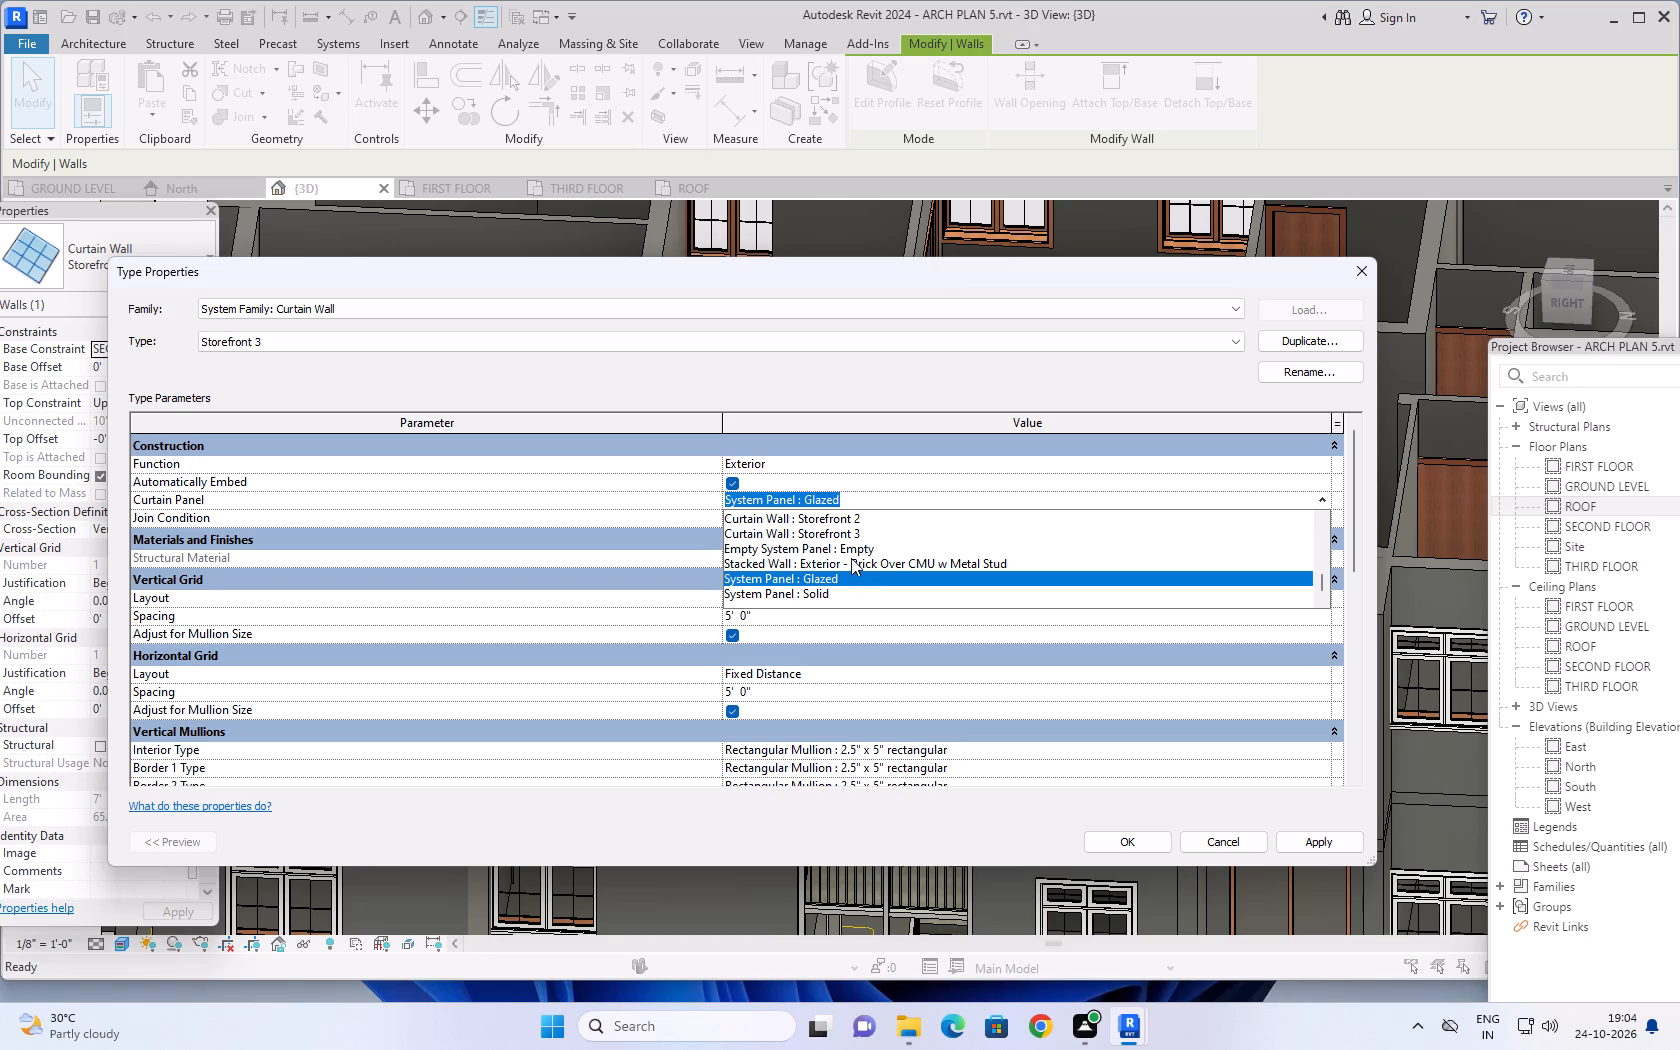
{"action": "scroll", "coordinate": [849, 541], "scroll_direction": "up", "scroll_amount": 1}
{"action": "left_click", "coordinate": [846, 566]}
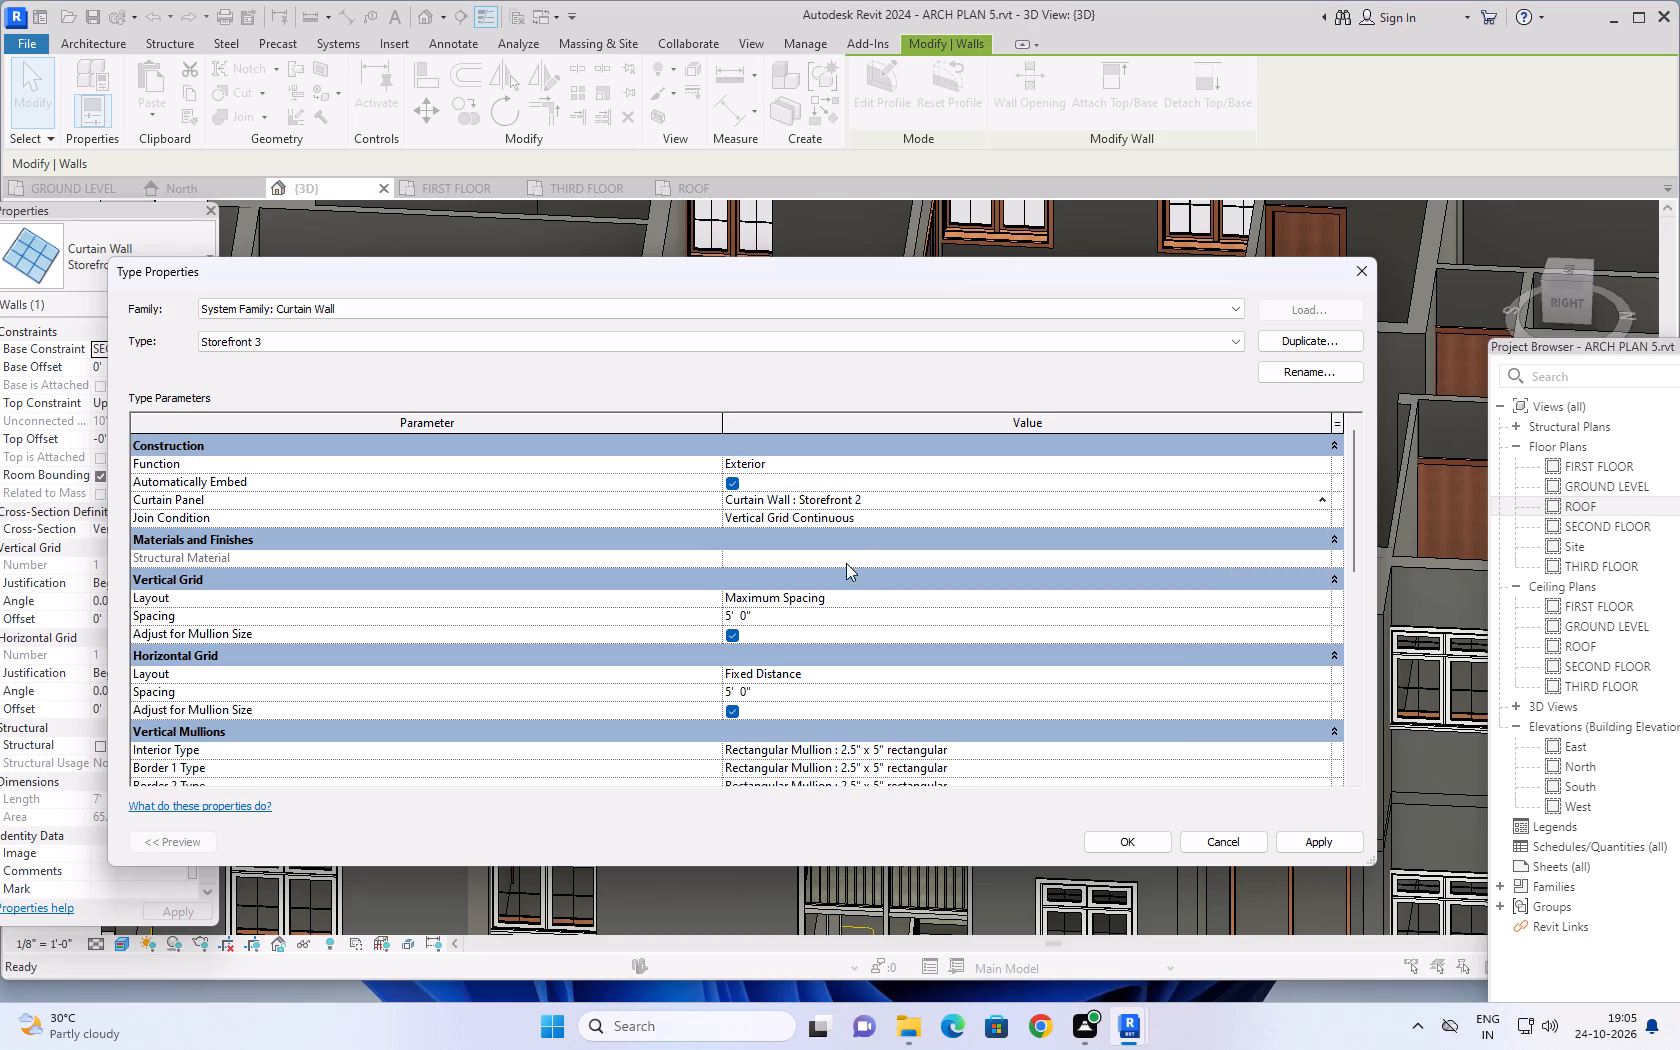
{"action": "left_click", "coordinate": [1316, 838]}
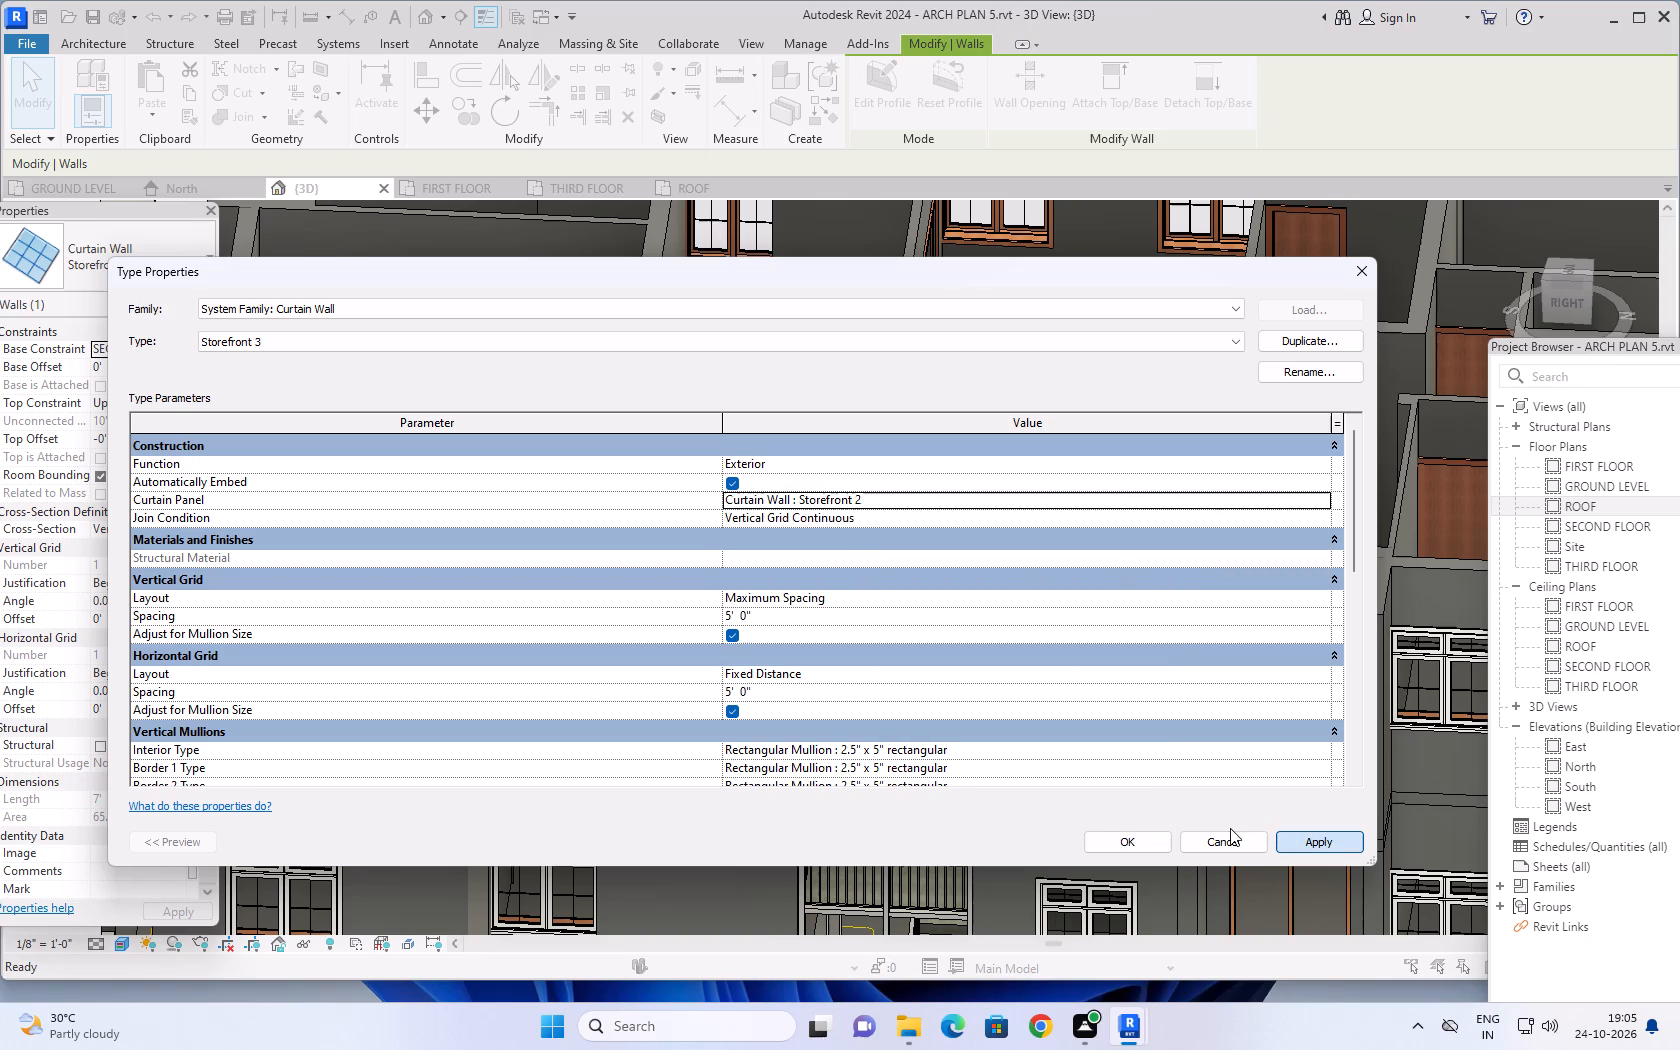
{"action": "left_click", "coordinate": [1119, 830]}
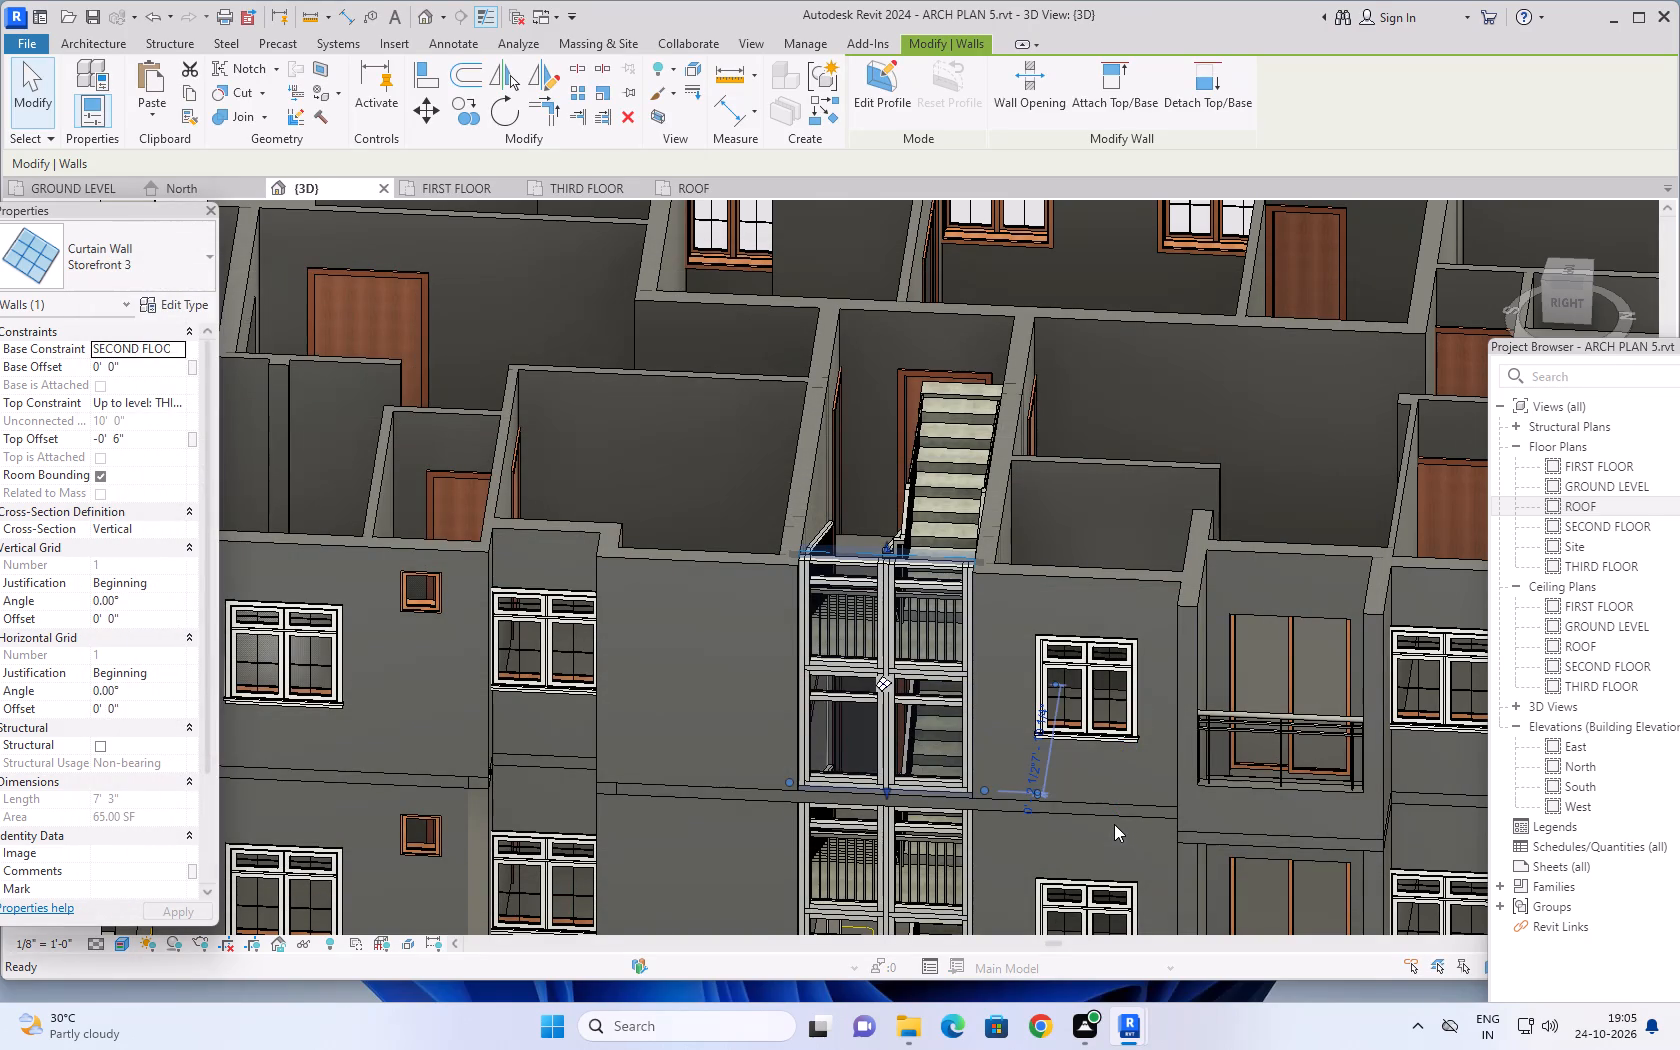
Examine the changed staircase curtain walls and the adjoining 9" walls on the building's right side in 3D.
{"action": "left_click", "coordinate": [1000, 722]}
{"action": "scroll", "coordinate": [984, 796], "scroll_direction": "down", "scroll_amount": 3}
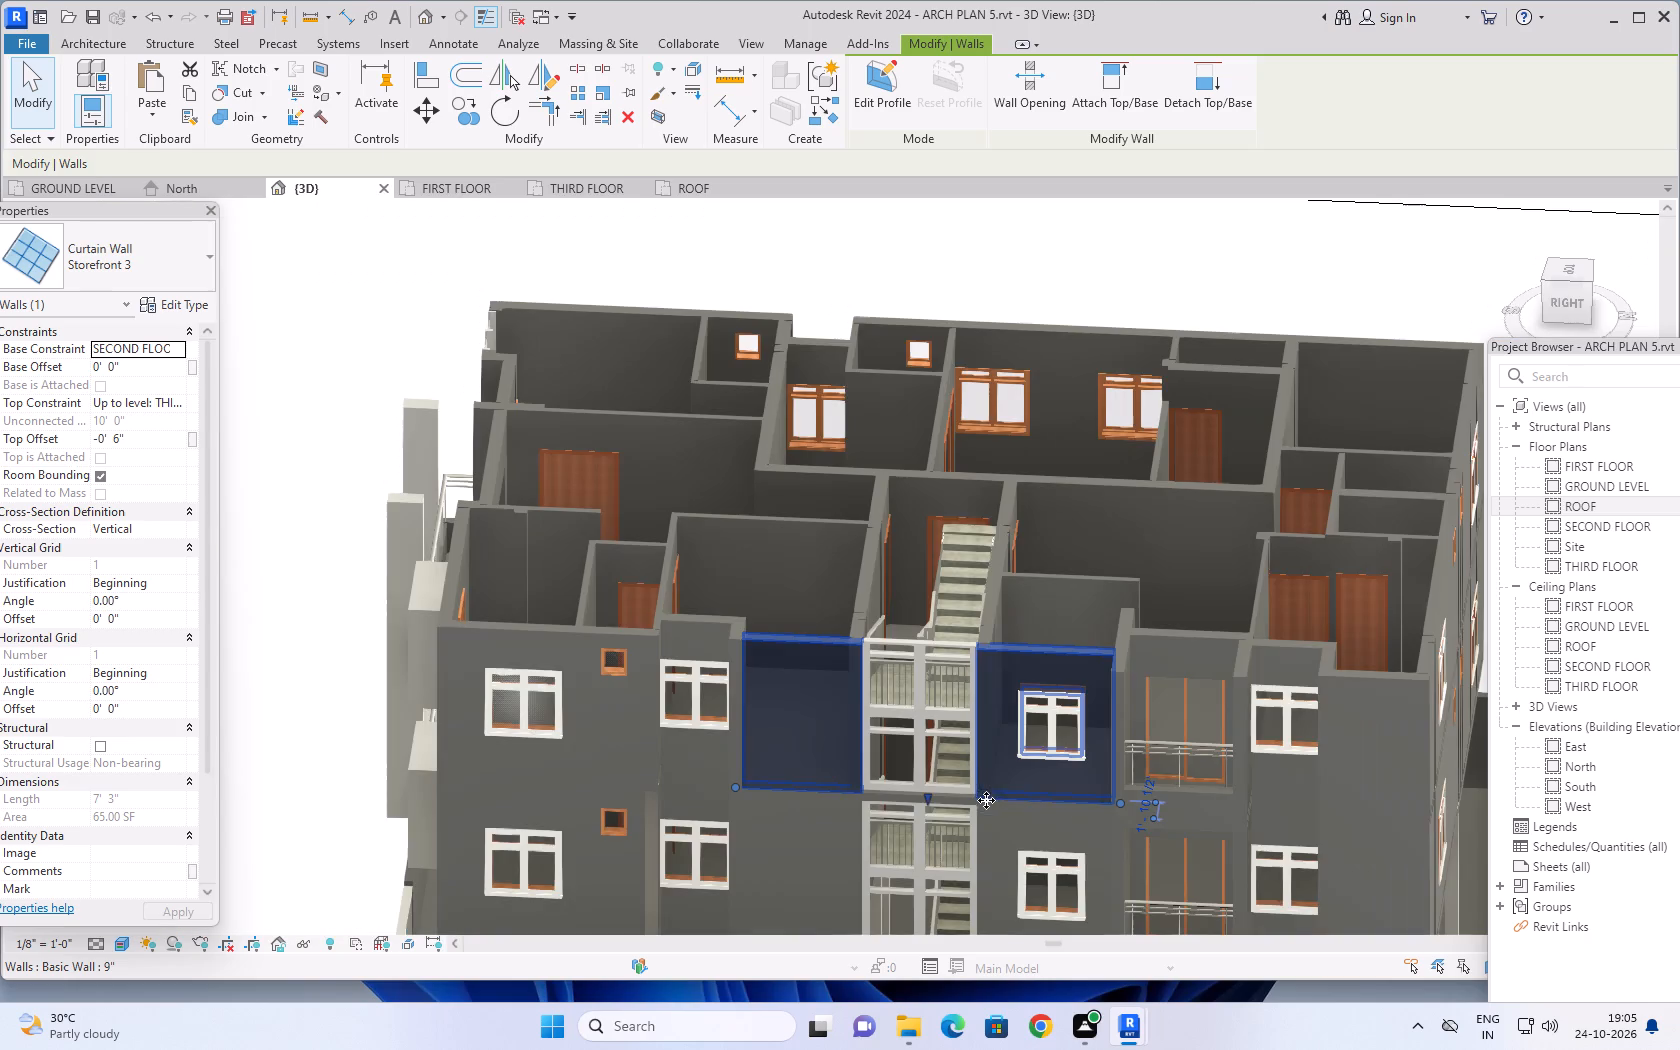
{"action": "scroll", "coordinate": [994, 797], "scroll_direction": "up", "scroll_amount": 1}
{"action": "left_click", "coordinate": [1033, 819]}
{"action": "scroll", "coordinate": [996, 842], "scroll_direction": "up", "scroll_amount": 1, "text": "shift"}
{"action": "middle_click_drag", "start_coordinate": [996, 842], "coordinate": [991, 816], "text": "shift"}
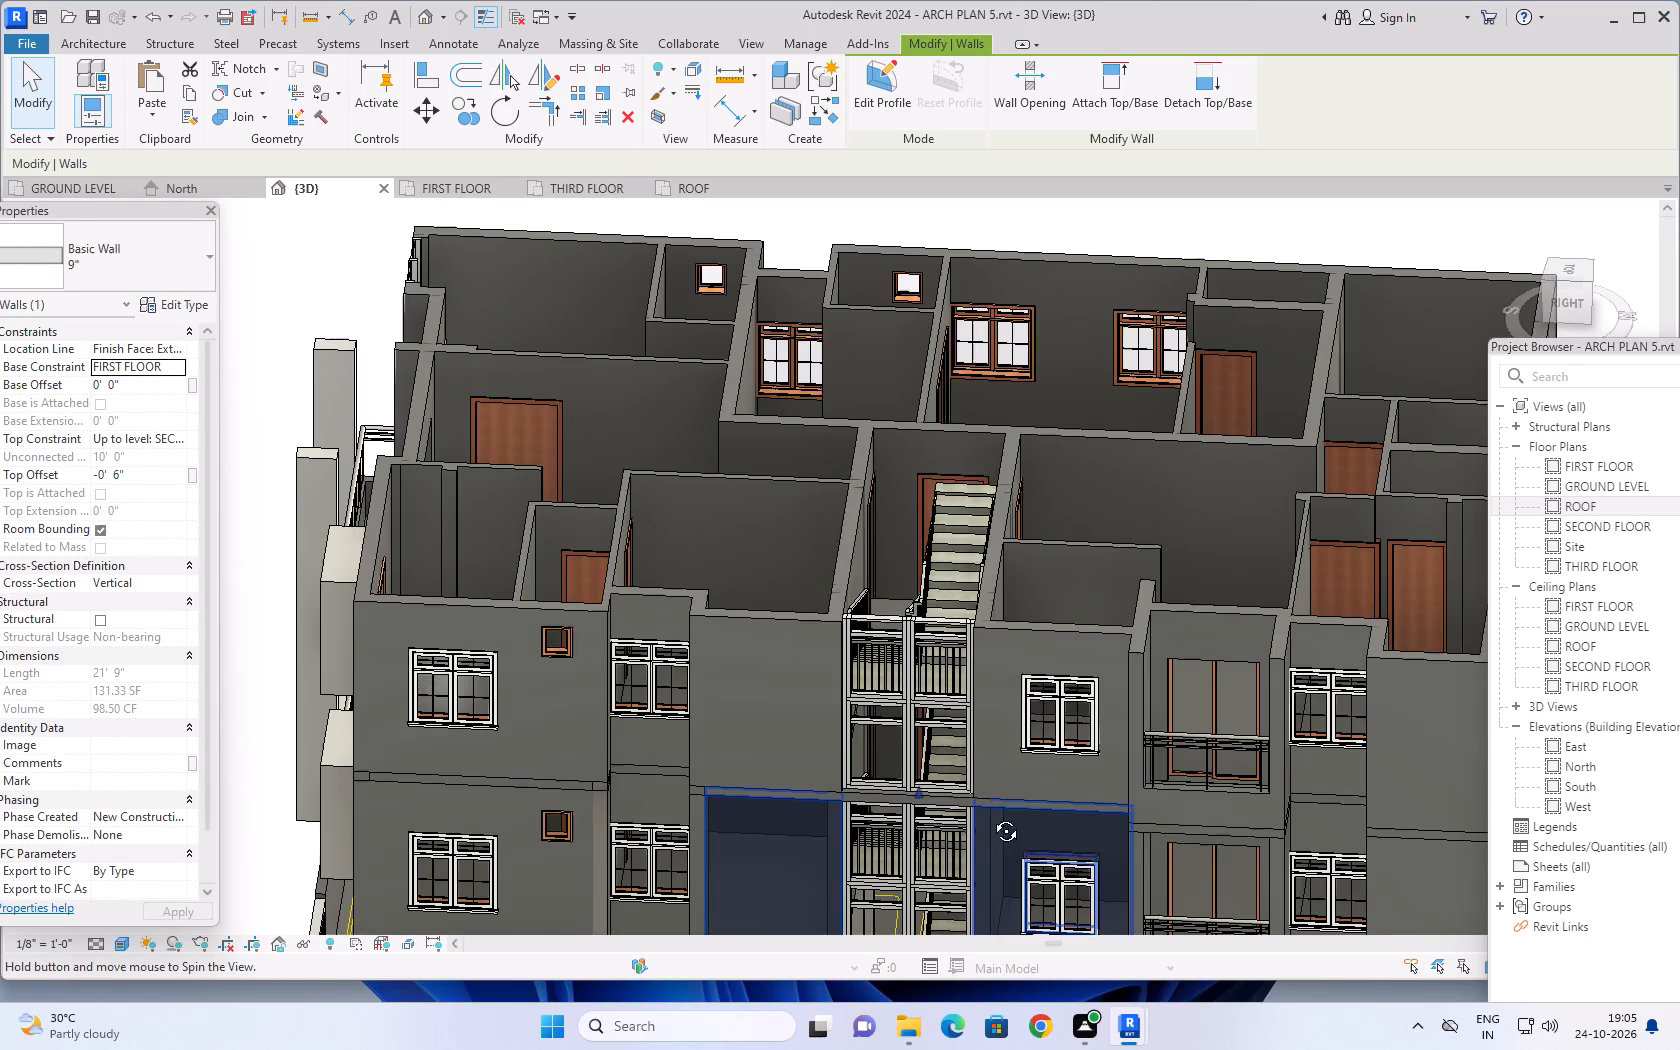
{"action": "middle_click_drag", "start_coordinate": [991, 816], "coordinate": [1059, 687], "text": "shift"}
{"action": "scroll", "coordinate": [1059, 687], "scroll_direction": "down", "scroll_amount": 3, "text": "shift"}
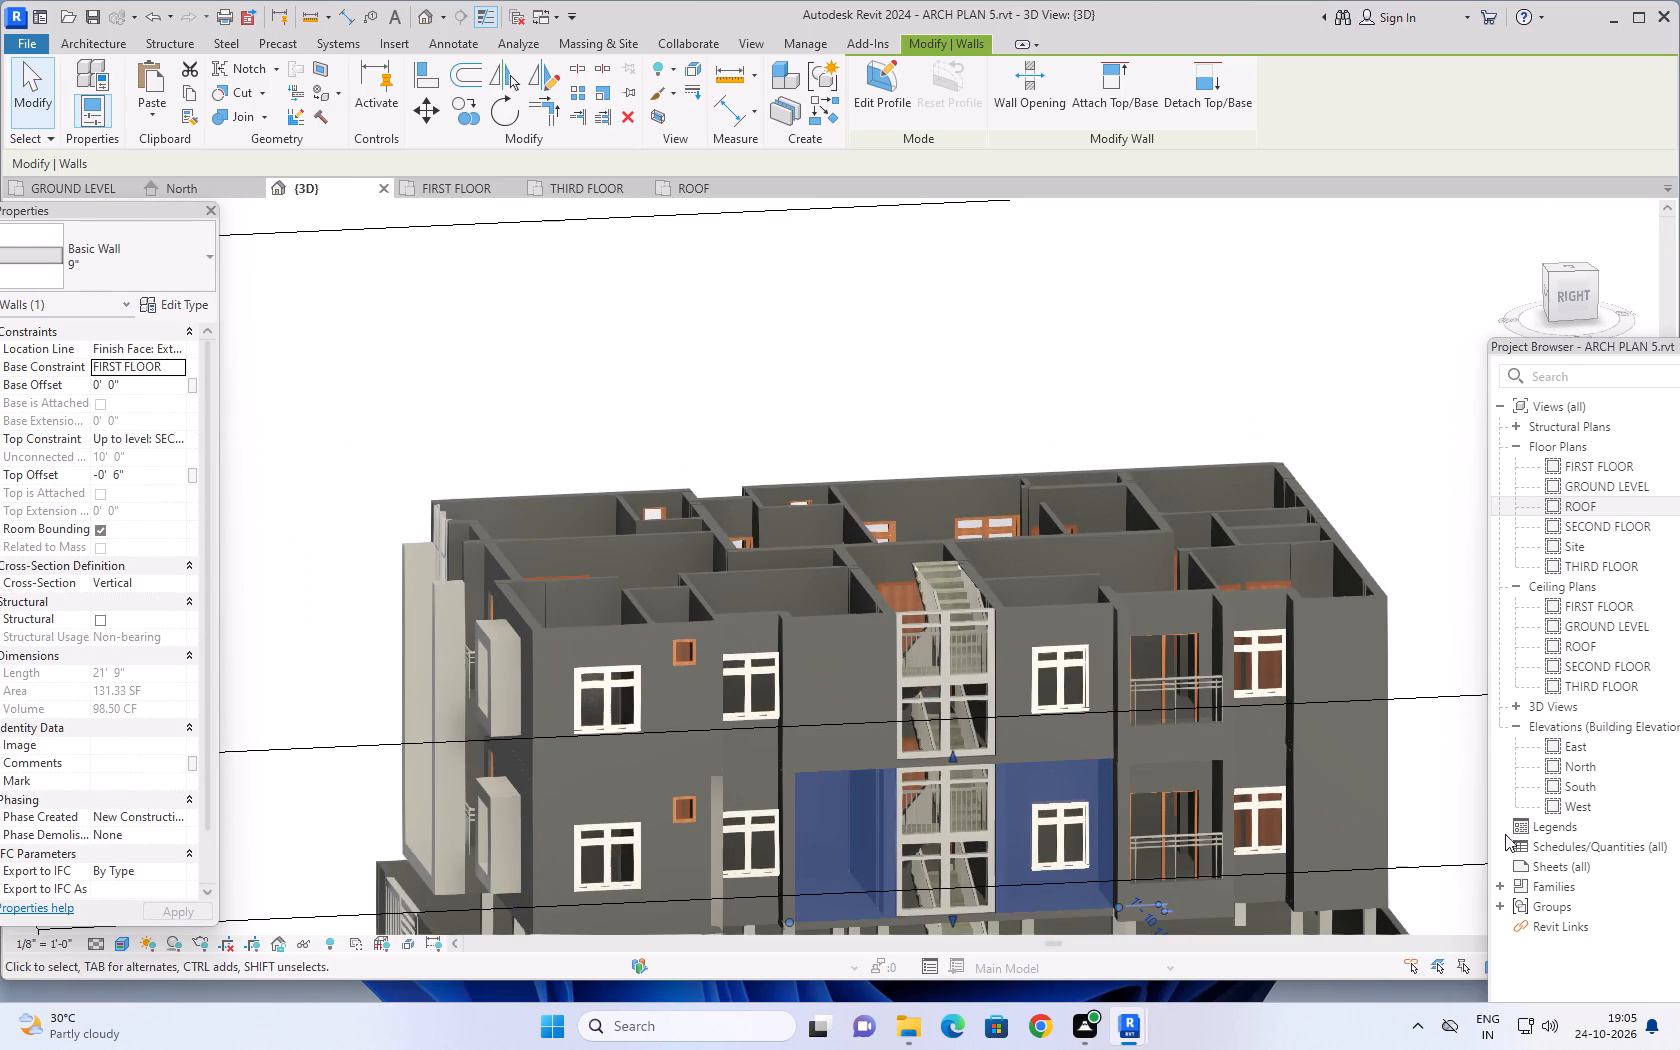
{"action": "scroll", "coordinate": [1636, 697], "scroll_direction": "down", "scroll_amount": 3}
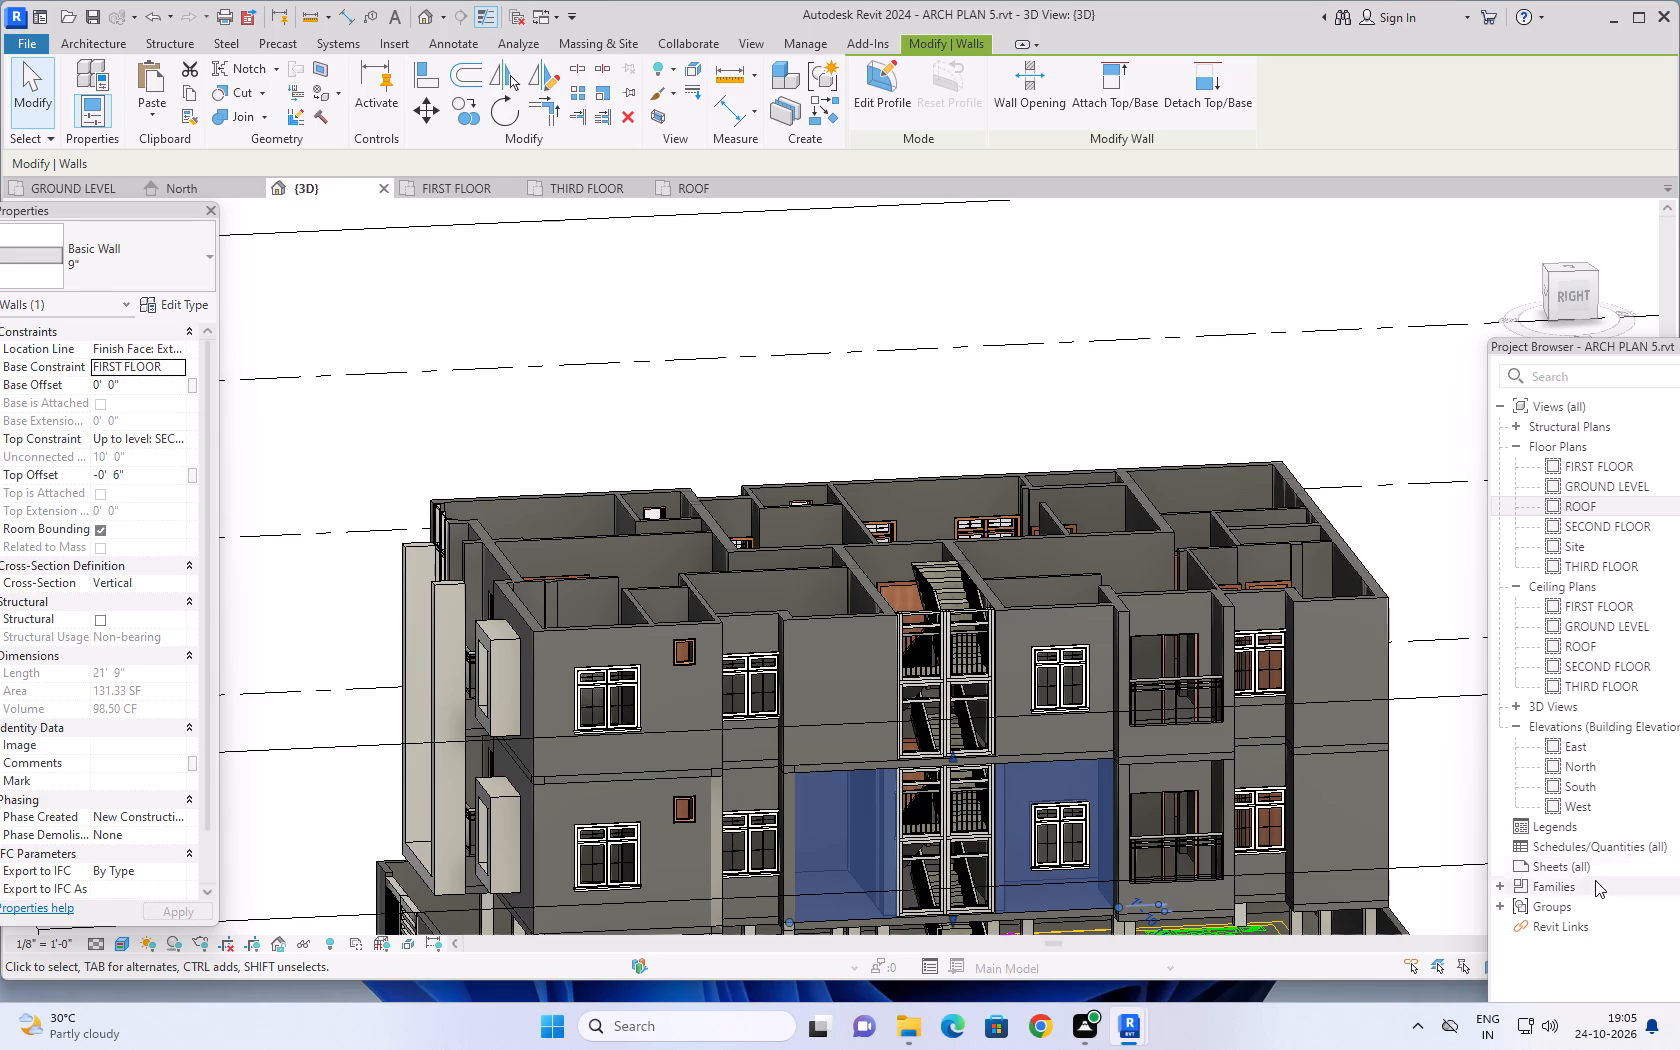
Expand the project's families and open the Curtain Panels category to see its panel families.
{"action": "double_click", "coordinate": [1595, 888]}
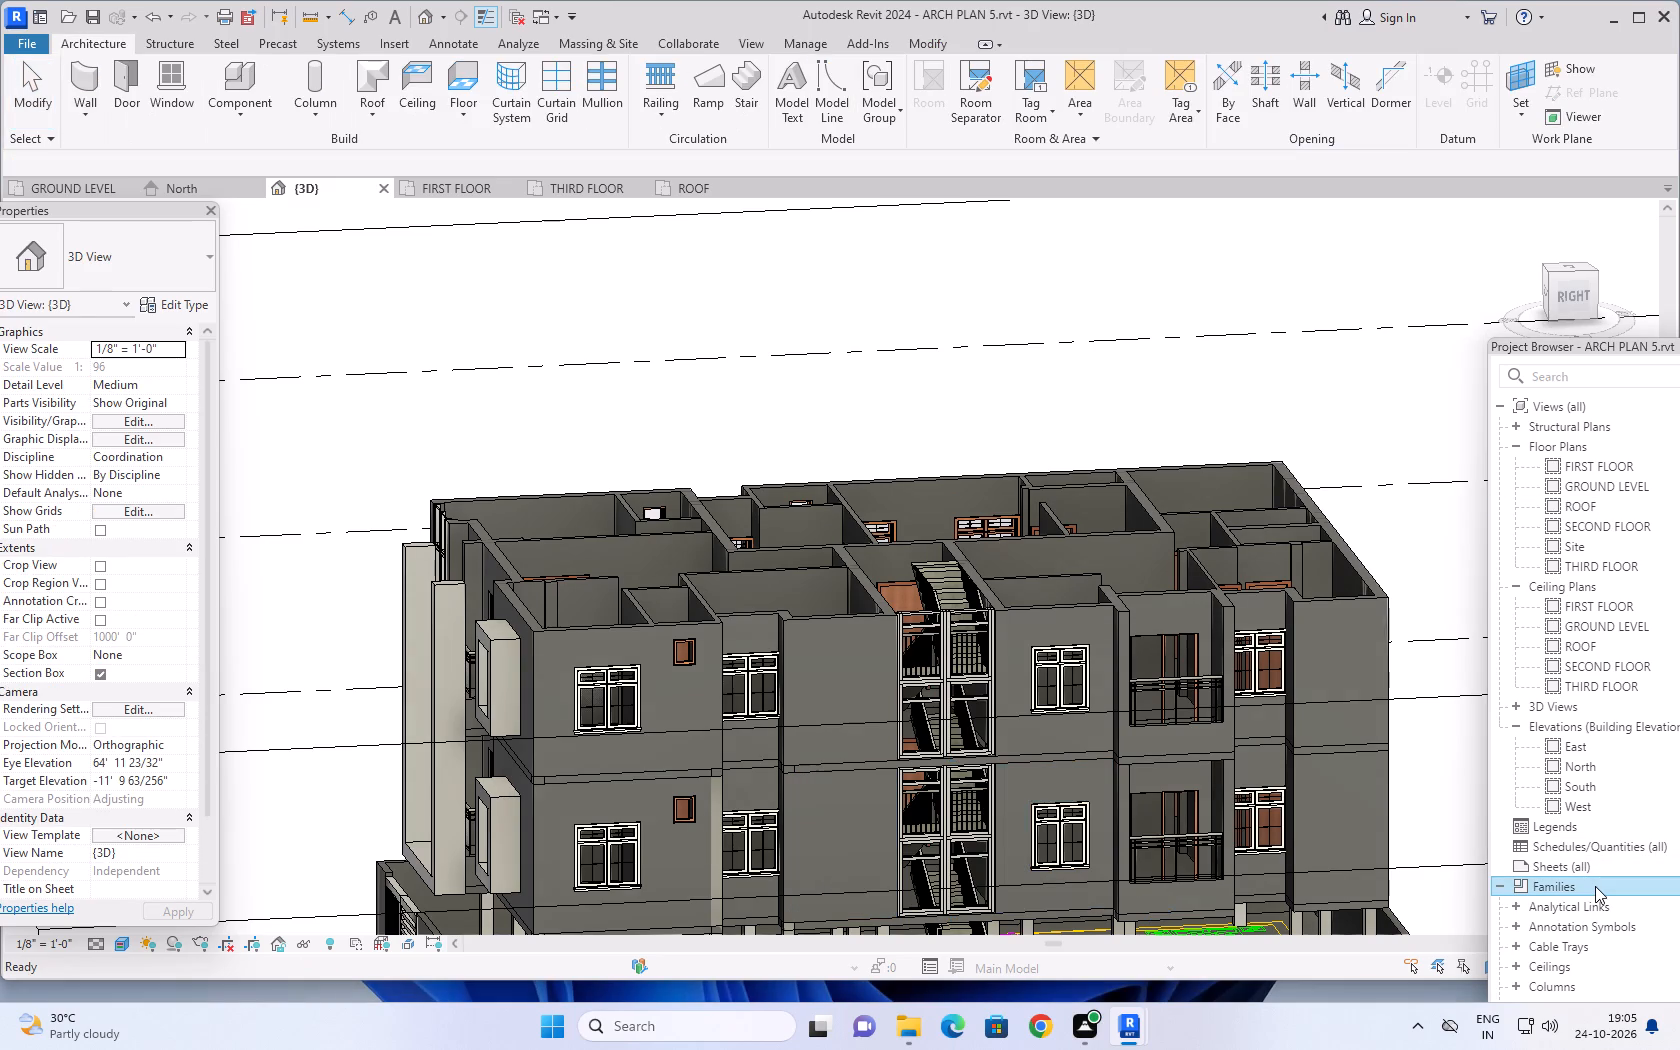
{"action": "scroll", "coordinate": [1595, 899], "scroll_direction": "down", "scroll_amount": 5}
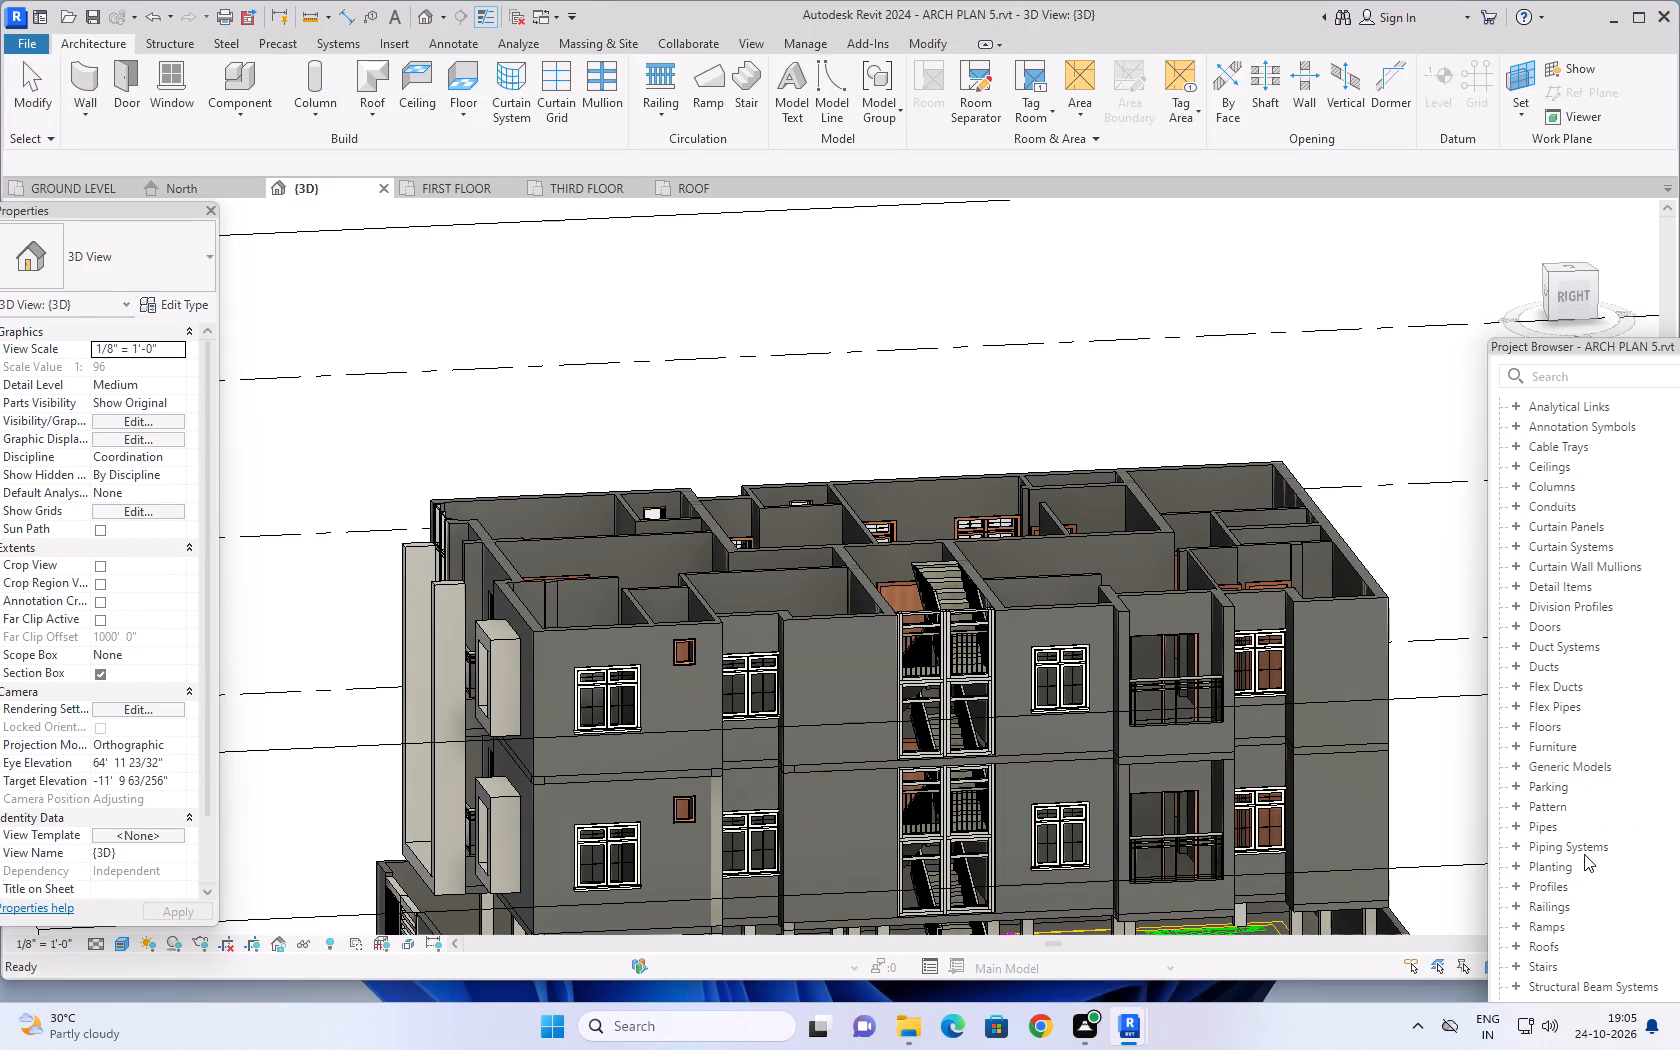
{"action": "double_click", "coordinate": [1593, 530]}
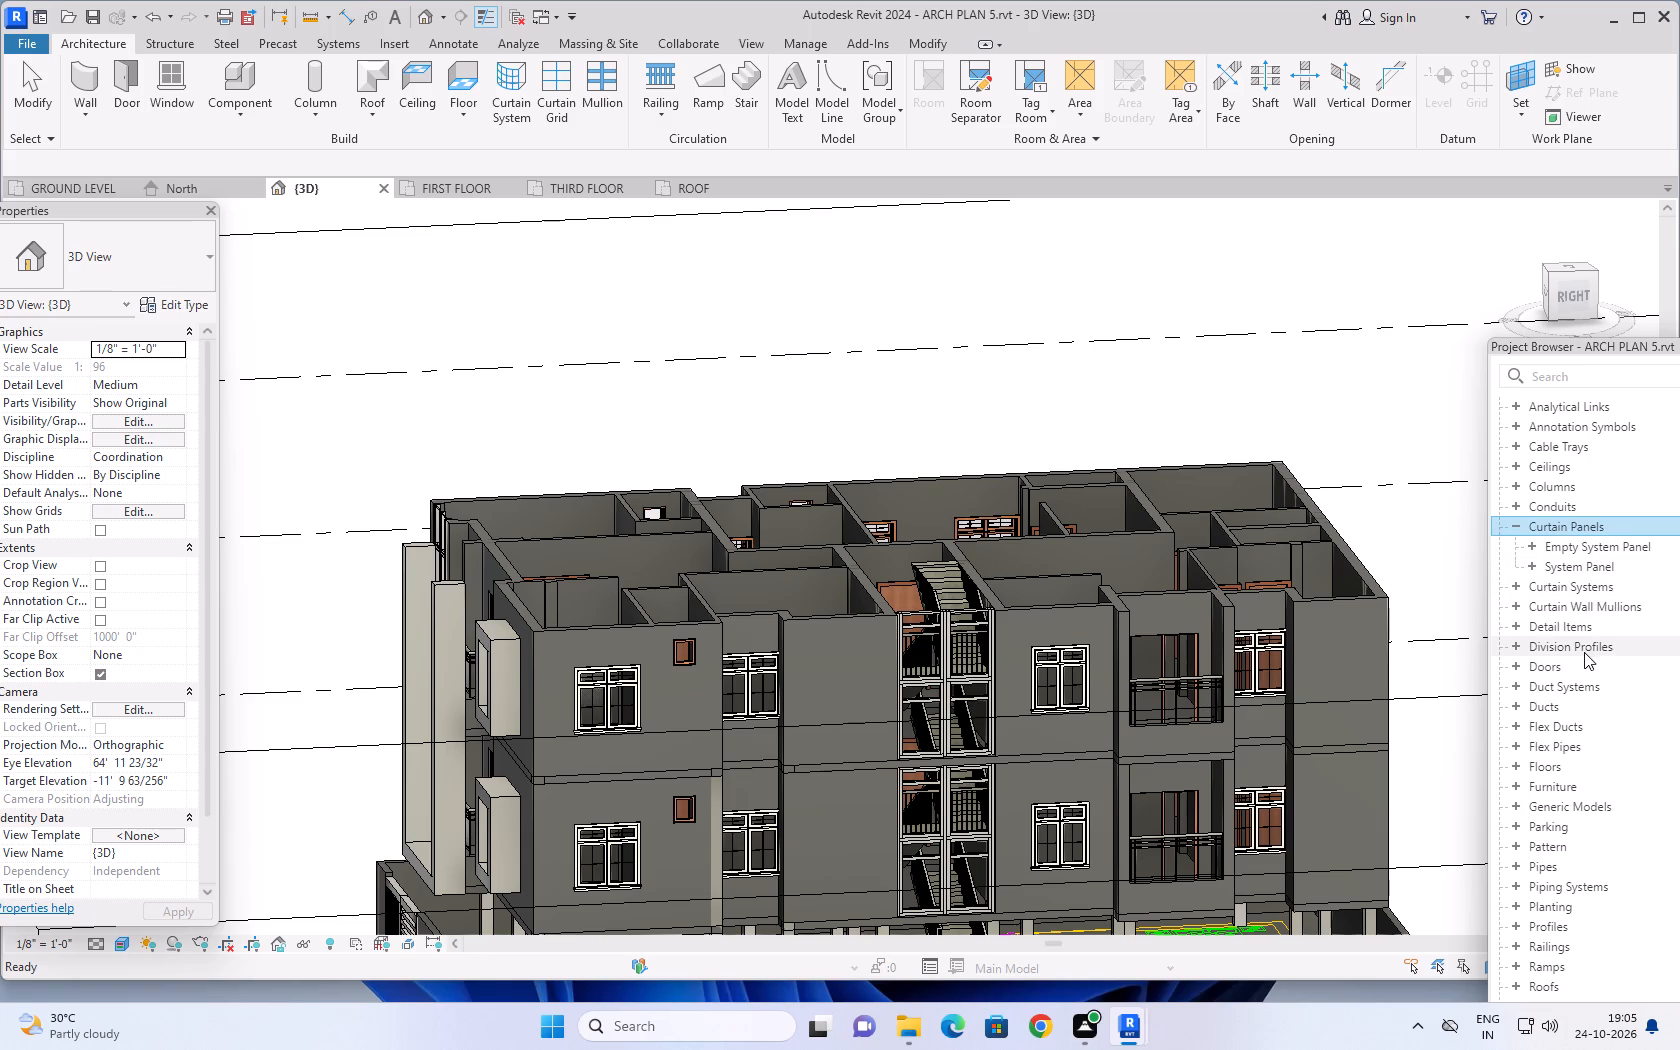
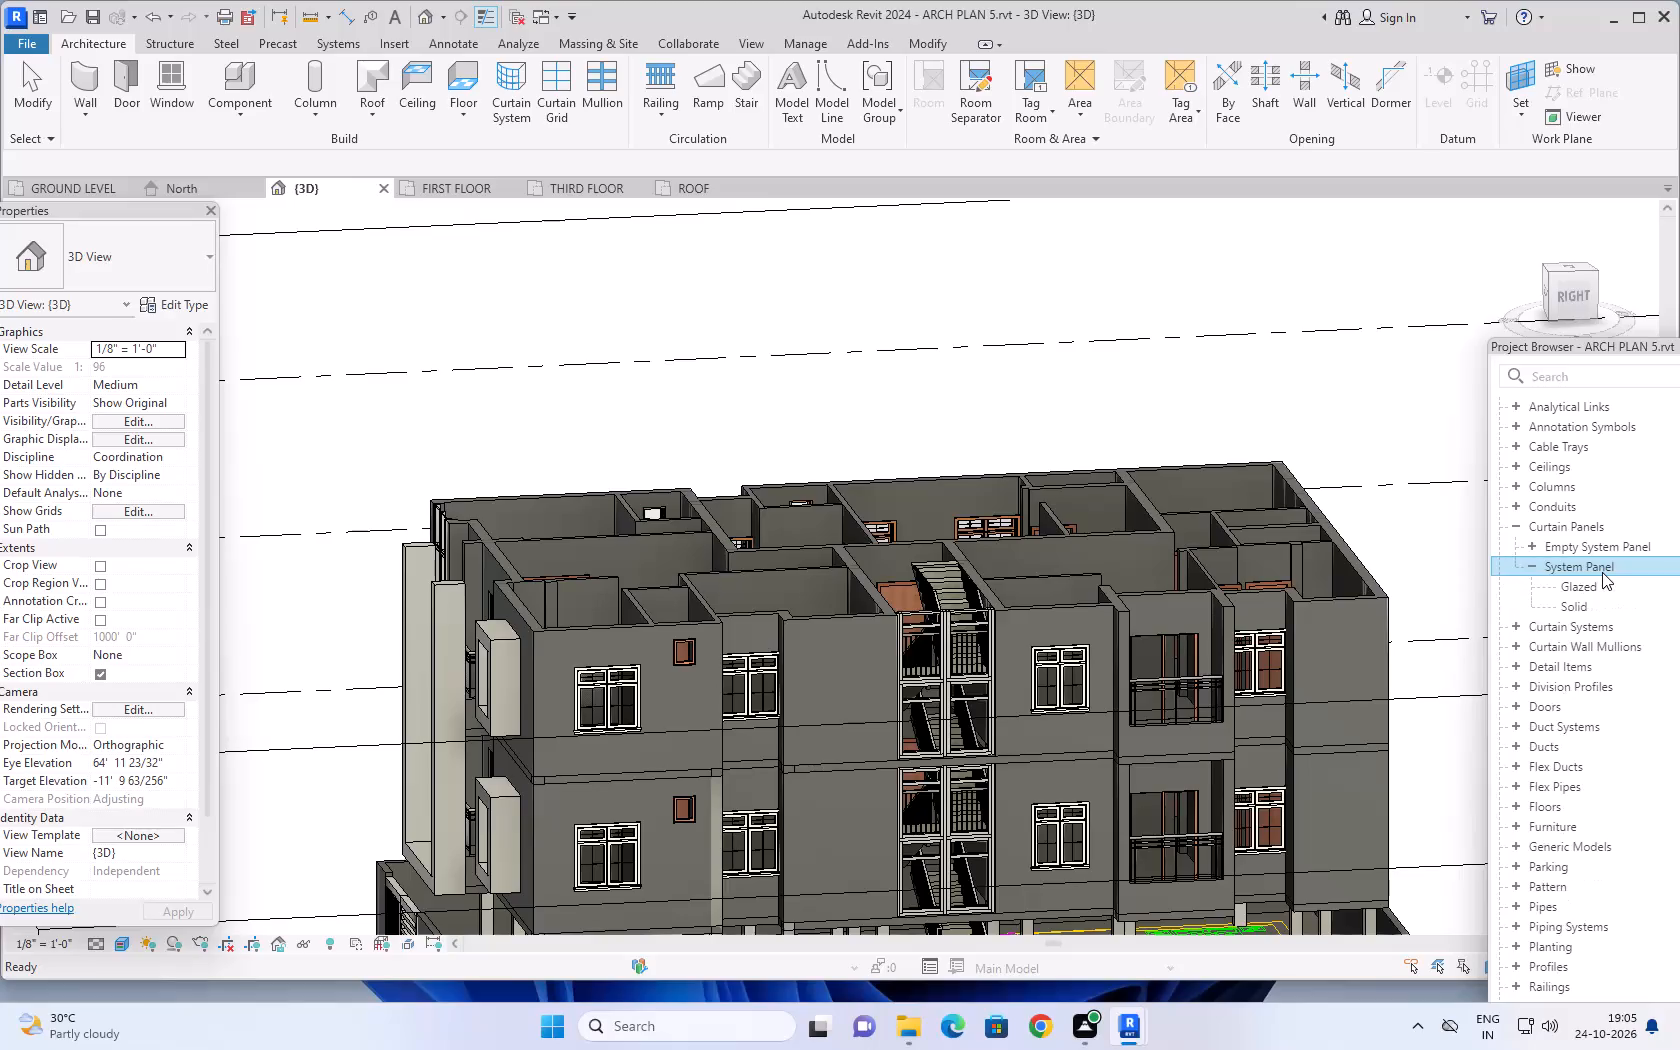
Open the material assigned to the Glazed system panel type for editing.
{"action": "left_click", "coordinate": [1589, 593]}
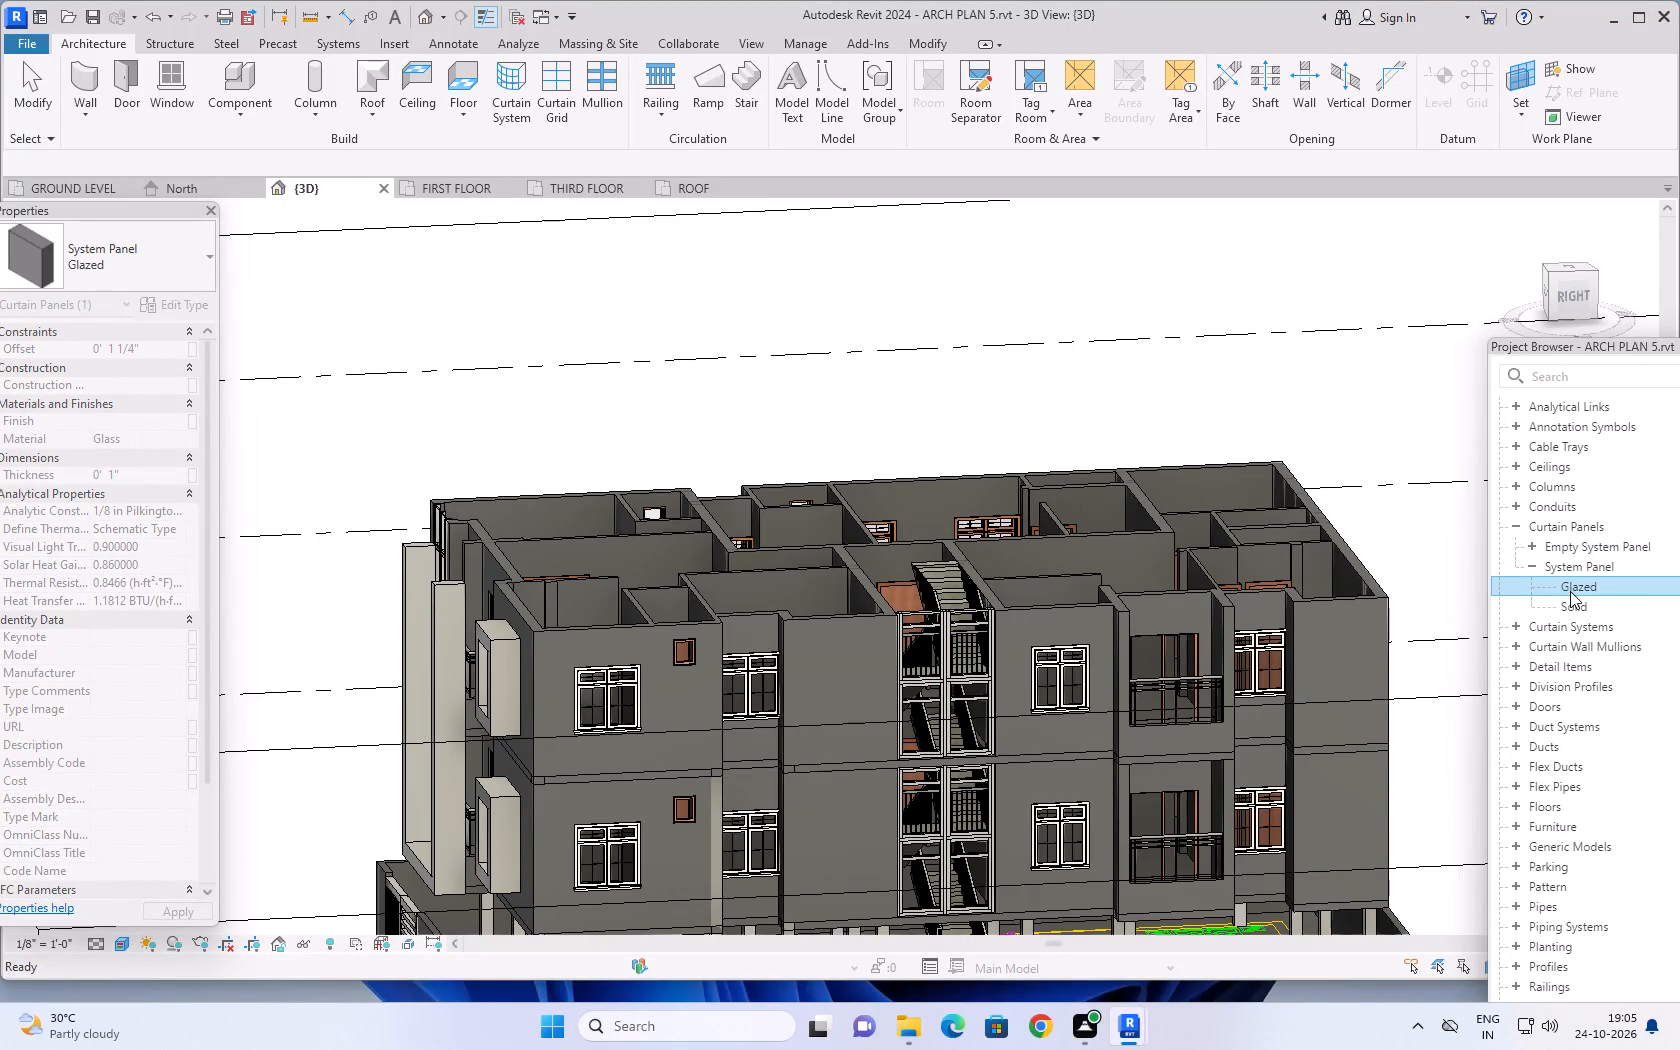
{"action": "double_click", "coordinate": [1572, 589]}
{"action": "right_click", "coordinate": [1572, 589]}
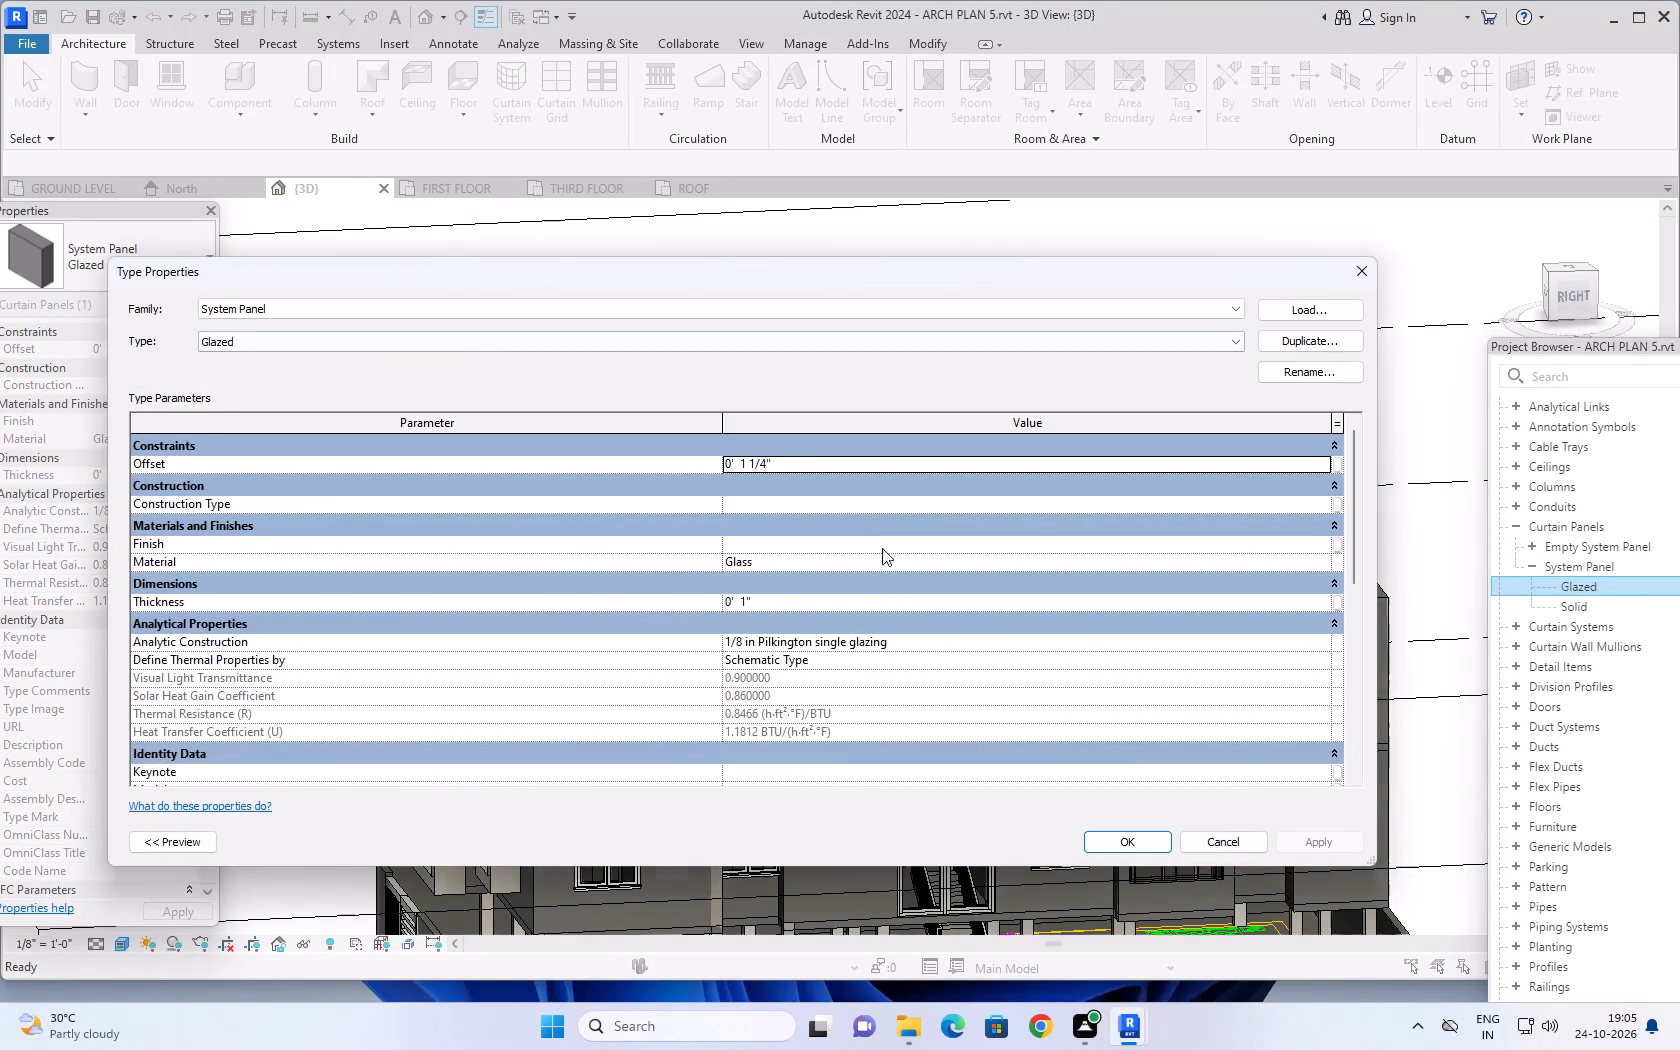
{"action": "left_click", "coordinate": [1318, 563]}
{"action": "left_click", "coordinate": [1322, 565]}
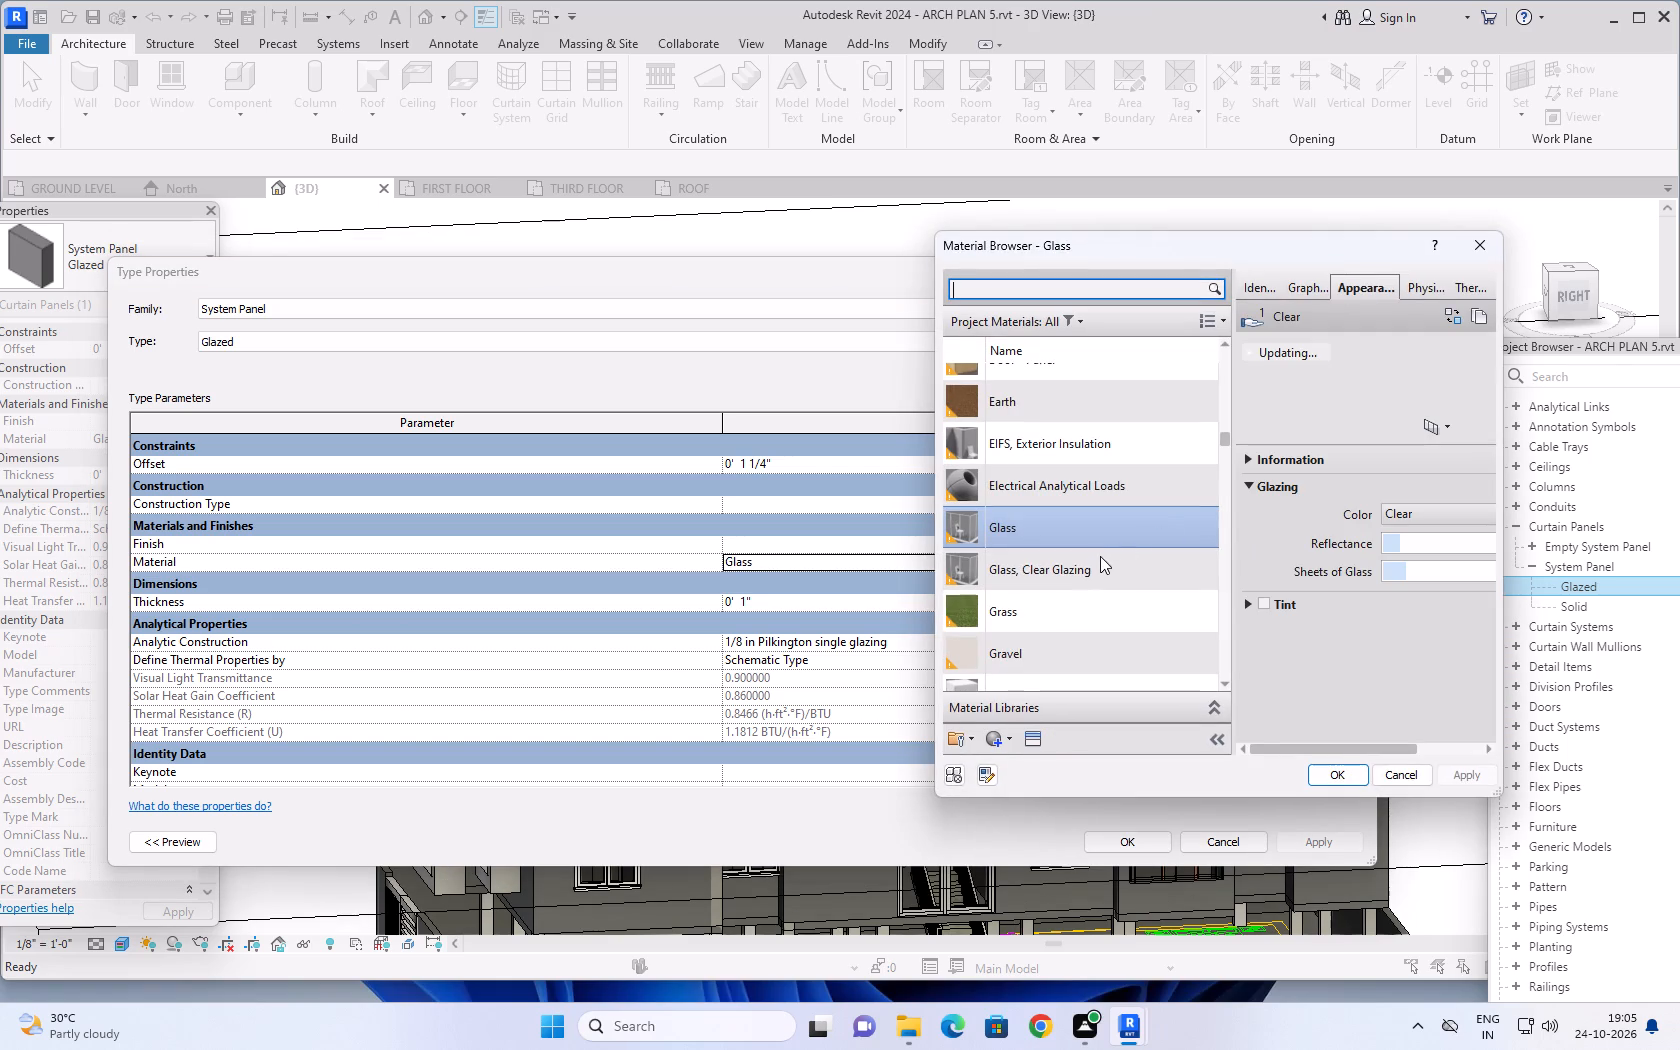
Search the project materials for "blue" and clear the search.
{"action": "scroll", "coordinate": [1098, 560], "scroll_direction": "down", "scroll_amount": 2}
{"action": "left_click", "coordinate": [1077, 291]}
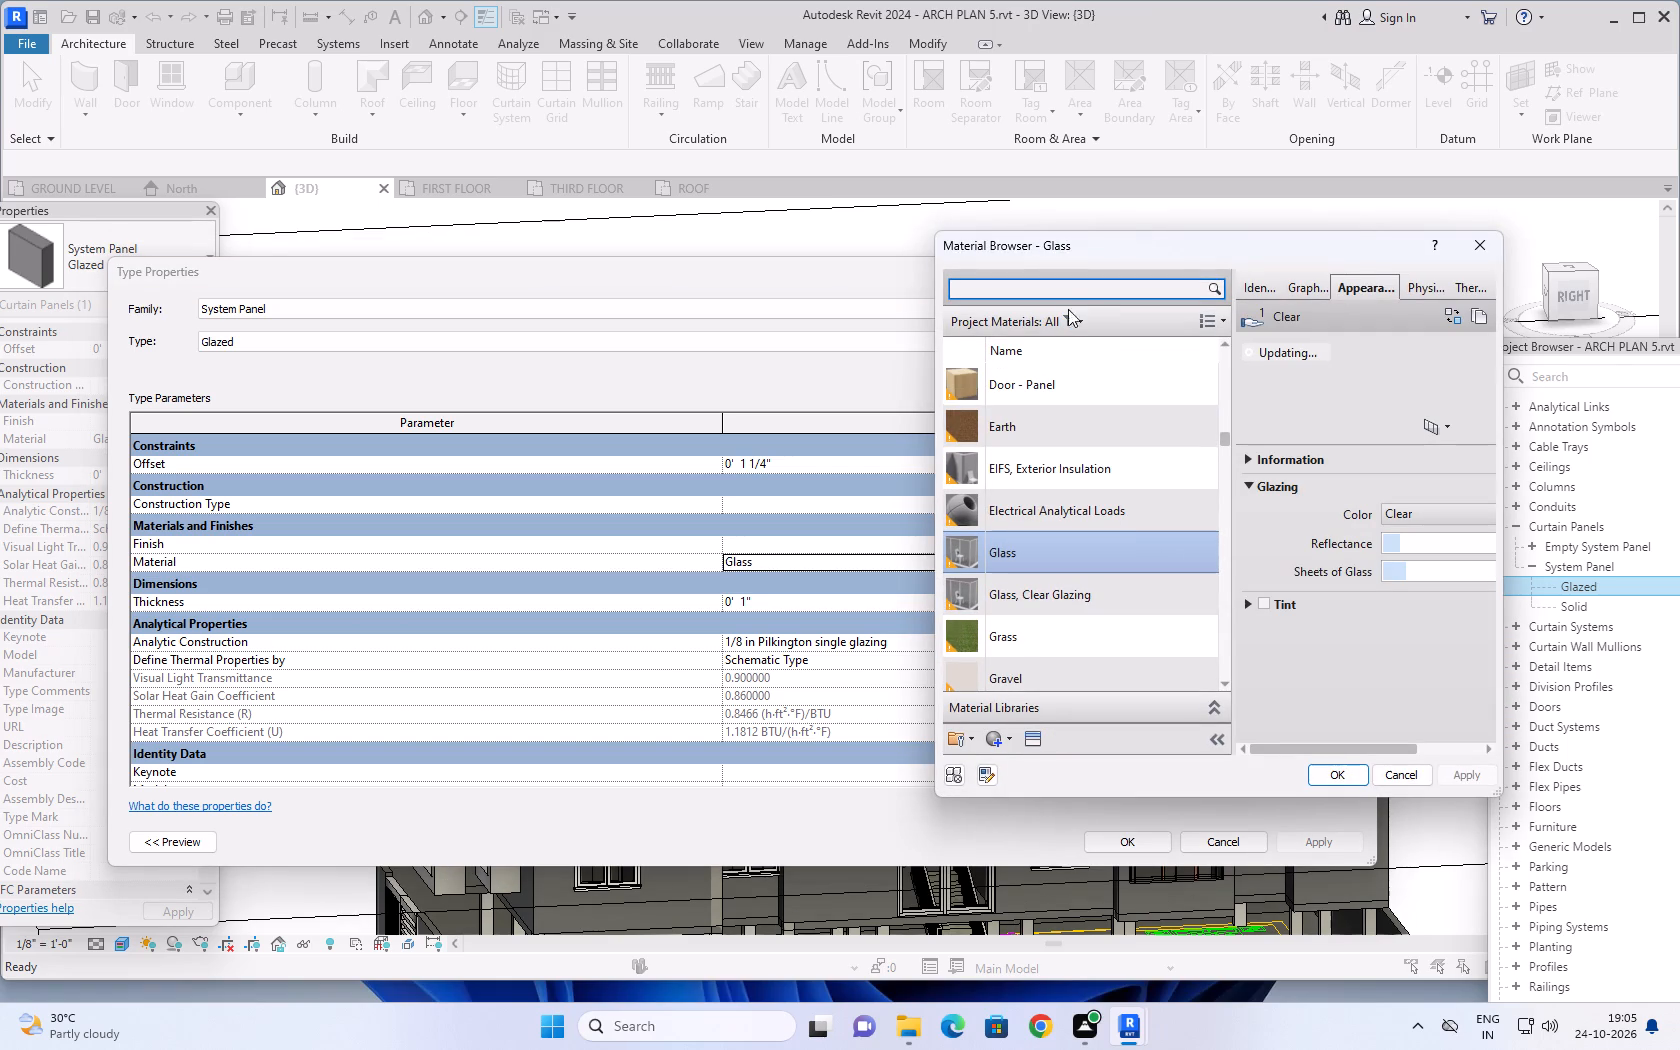
{"action": "type", "text": "bli"}
{"action": "key", "text": "BackSpace"}
{"action": "type", "text": "ue"}
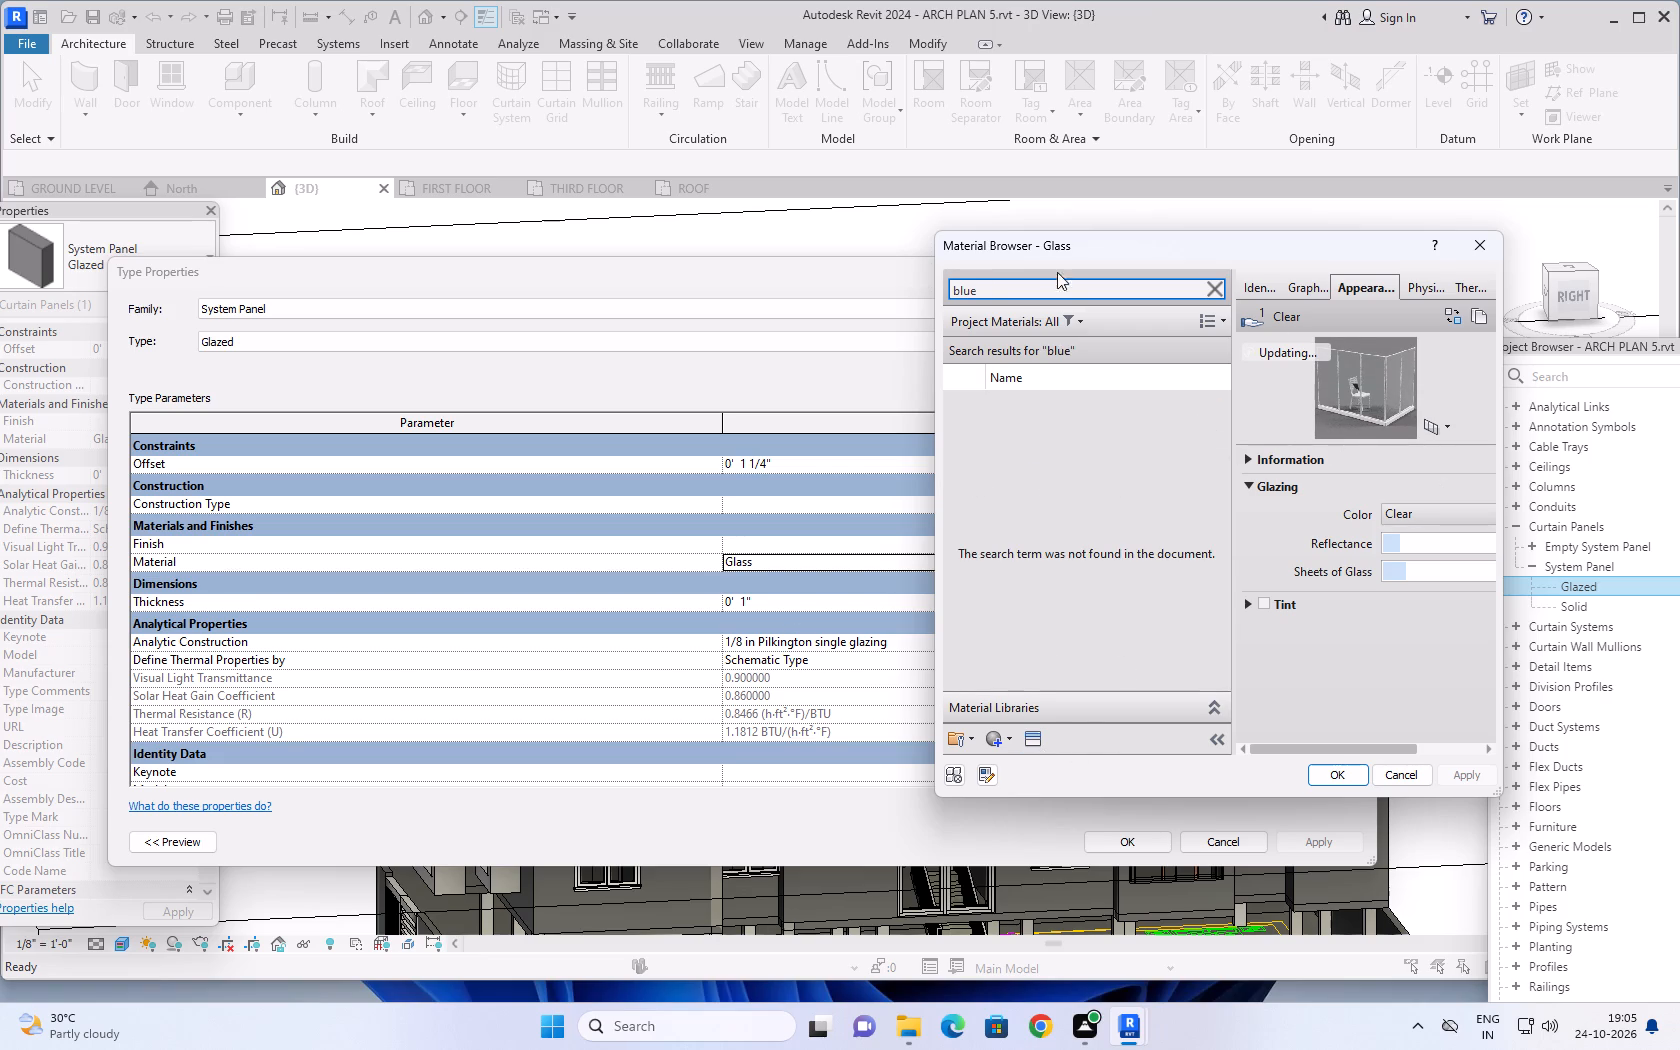
{"action": "left_click", "coordinate": [1019, 293]}
{"action": "key", "text": "BackSpace"}
{"action": "key", "text": "BackSpace"}
{"action": "key", "text": "BackSpace"}
{"action": "key", "text": "BackSpace"}
{"action": "key", "text": "BackSpace"}
Look through the full list of project materials for a suitable glass material.
{"action": "scroll", "coordinate": [1042, 567], "scroll_direction": "down", "scroll_amount": 6}
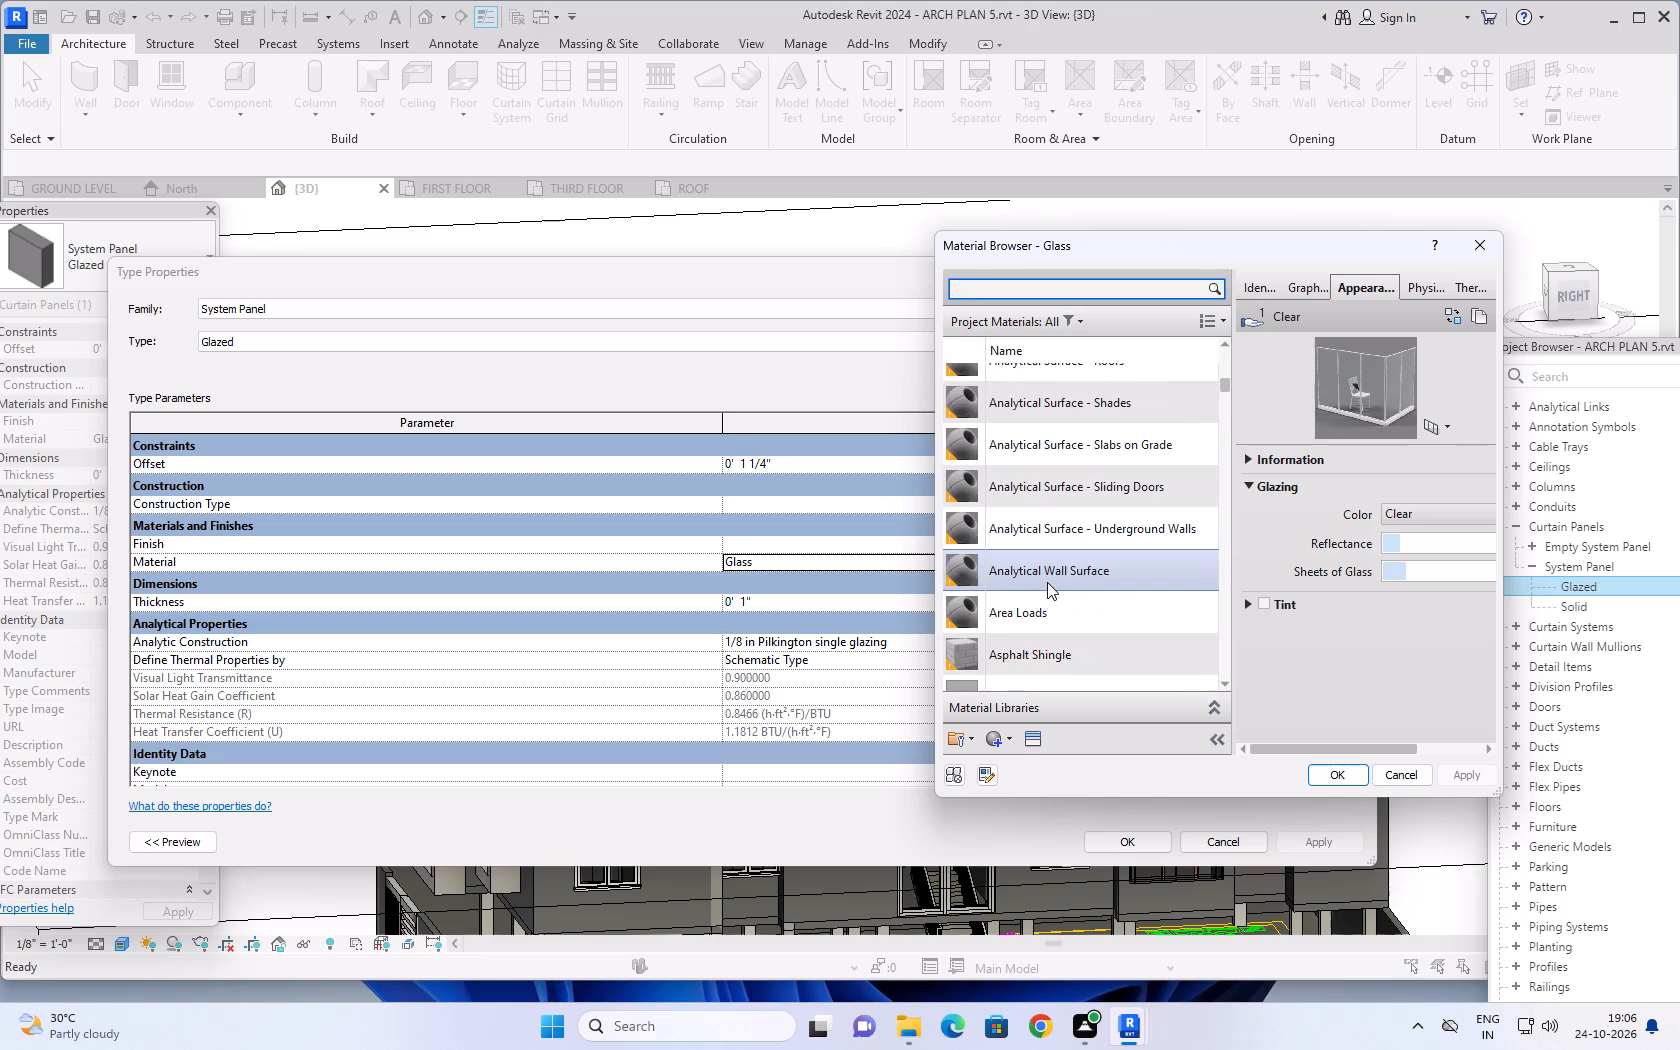
{"action": "scroll", "coordinate": [1047, 582], "scroll_direction": "down", "scroll_amount": 6}
{"action": "scroll", "coordinate": [1047, 583], "scroll_direction": "up", "scroll_amount": 4}
{"action": "scroll", "coordinate": [1048, 583], "scroll_direction": "down", "scroll_amount": 7}
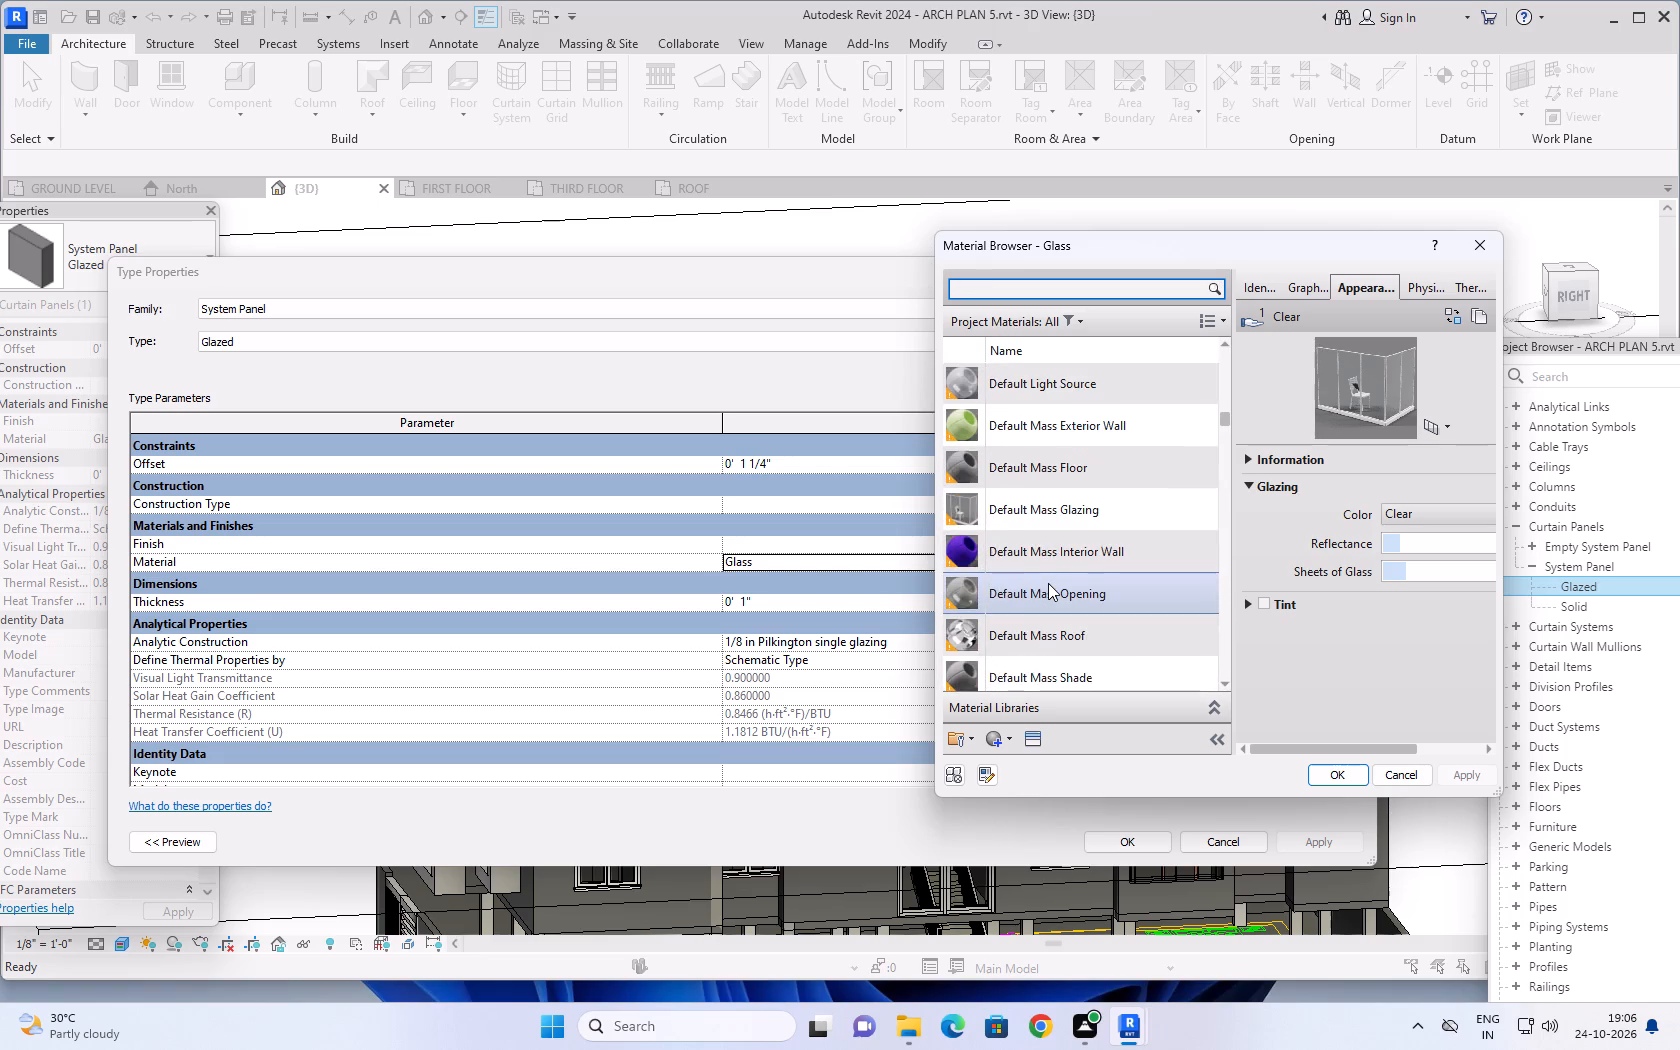
{"action": "scroll", "coordinate": [1048, 583], "scroll_direction": "down", "scroll_amount": 6}
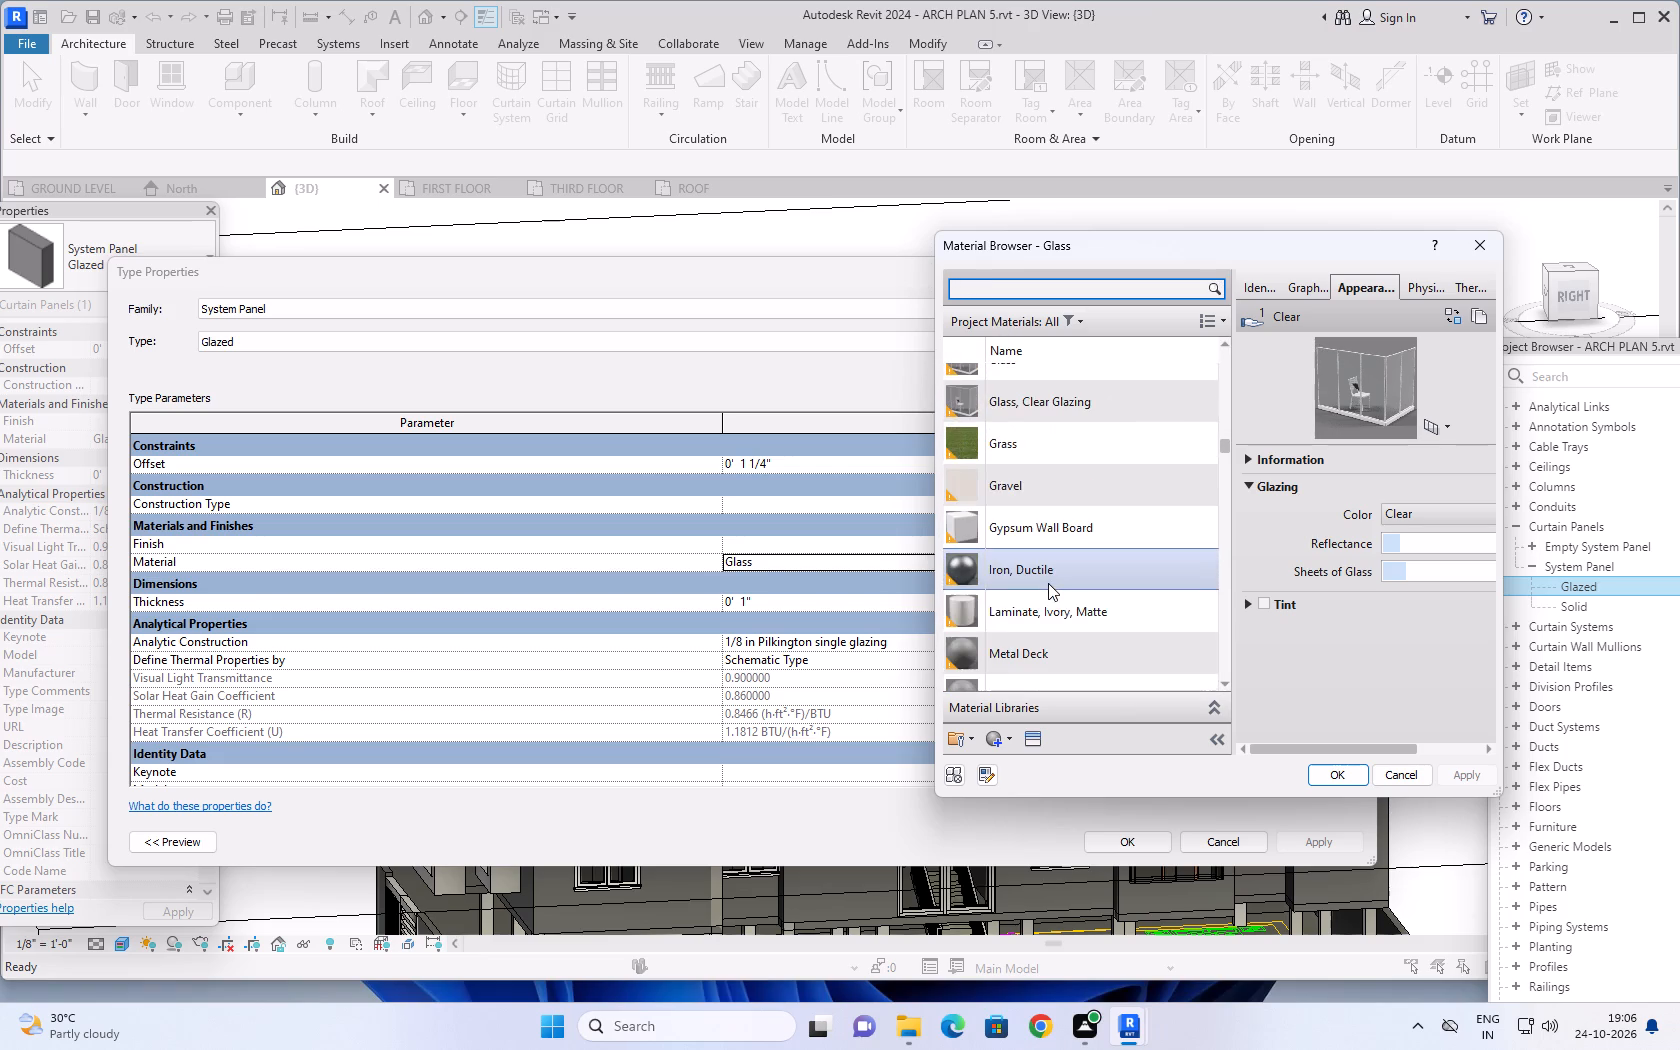
{"action": "scroll", "coordinate": [1048, 583], "scroll_direction": "down", "scroll_amount": 19}
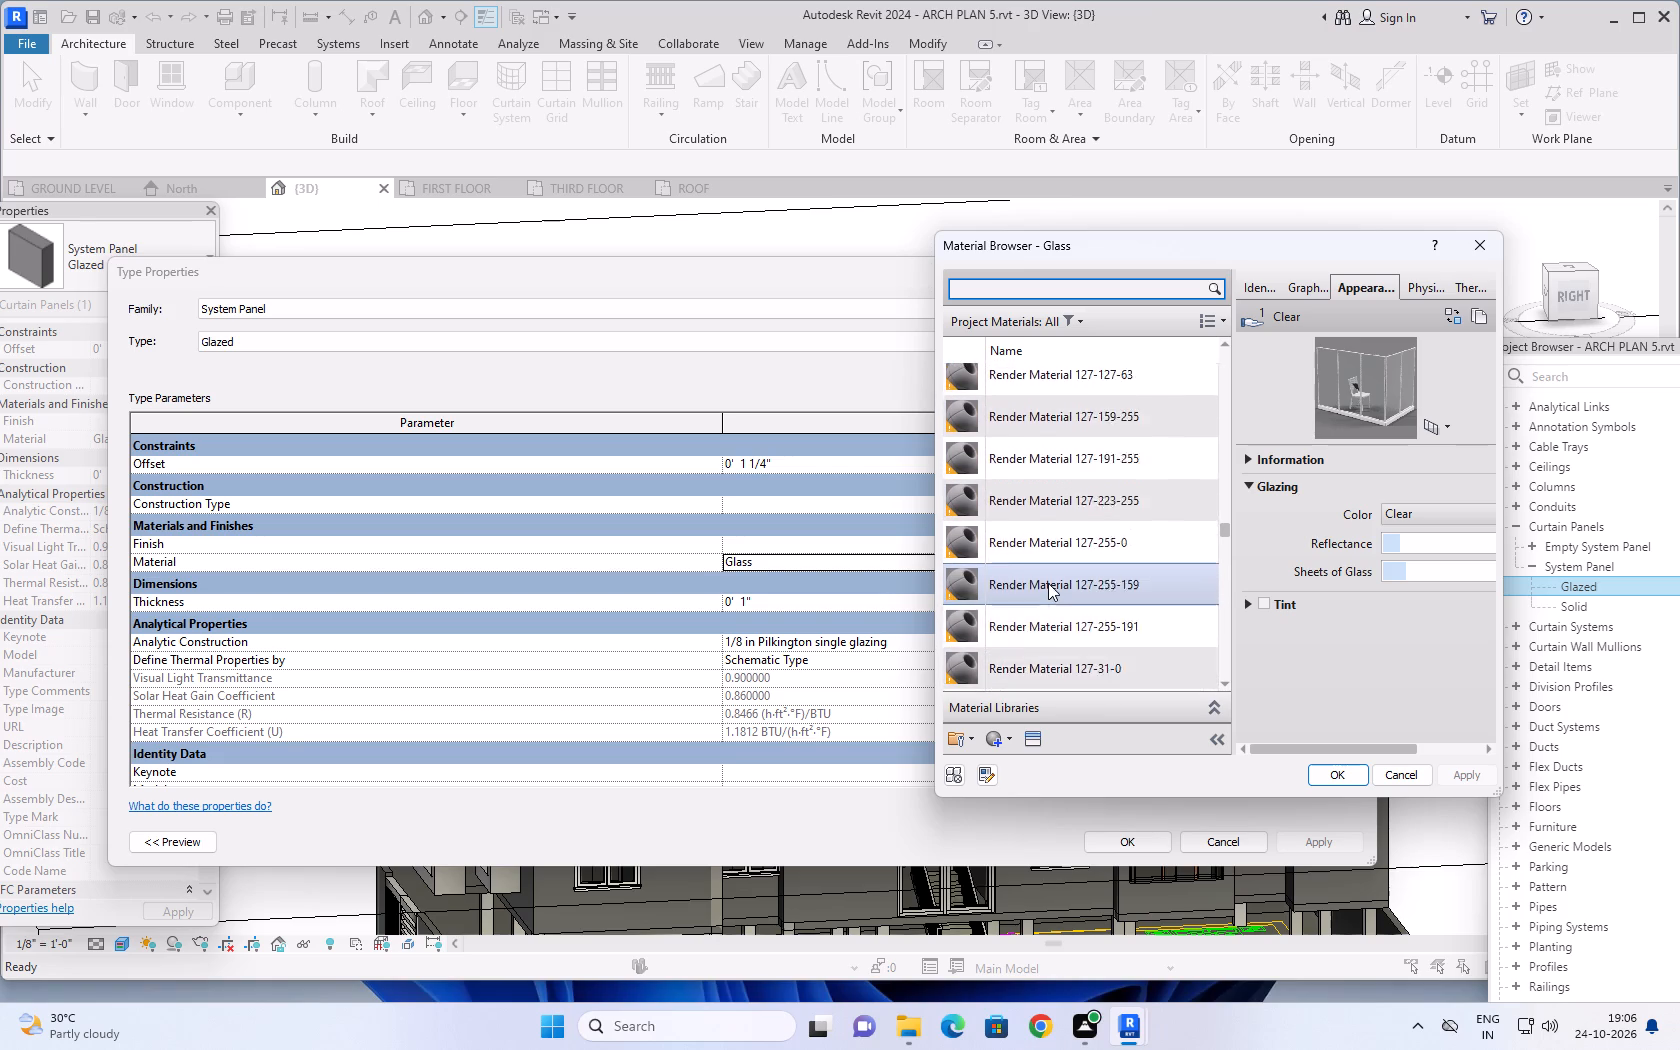
{"action": "scroll", "coordinate": [1048, 583], "scroll_direction": "down", "scroll_amount": 14}
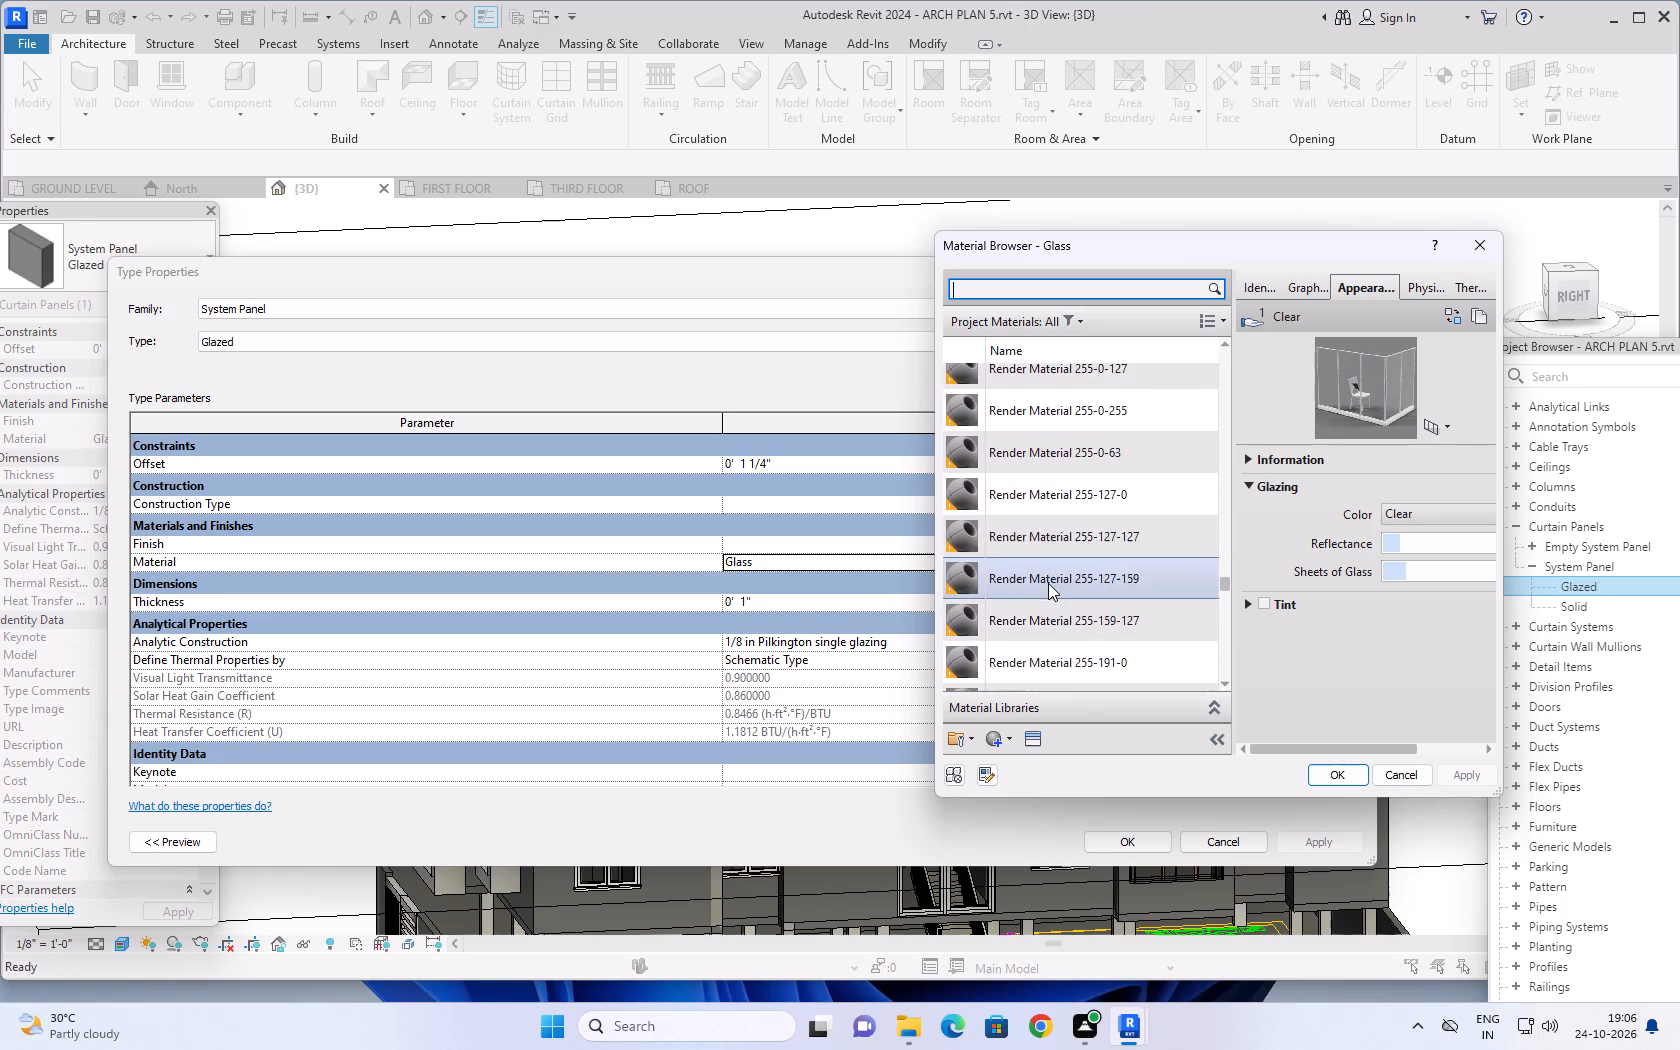
{"action": "scroll", "coordinate": [1048, 583], "scroll_direction": "down", "scroll_amount": 13}
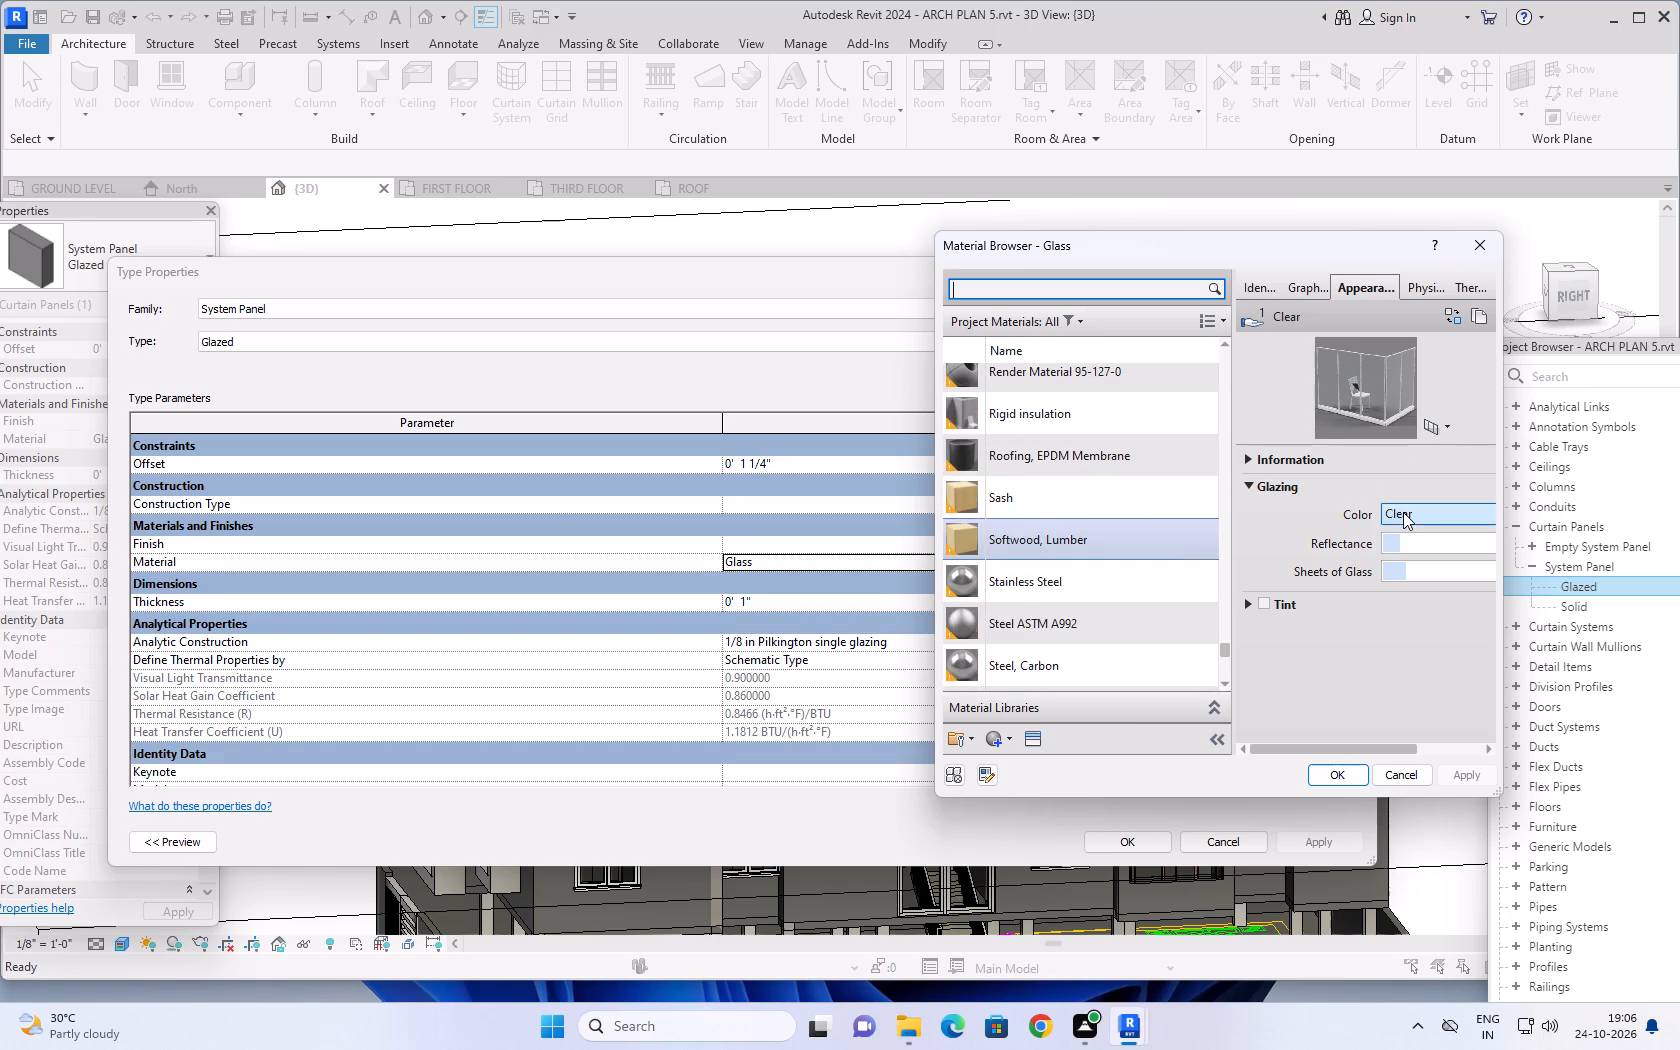
Set the Glass material's glazing color to Blue and apply it to the Glazed system panel type.
{"action": "left_click", "coordinate": [1412, 513]}
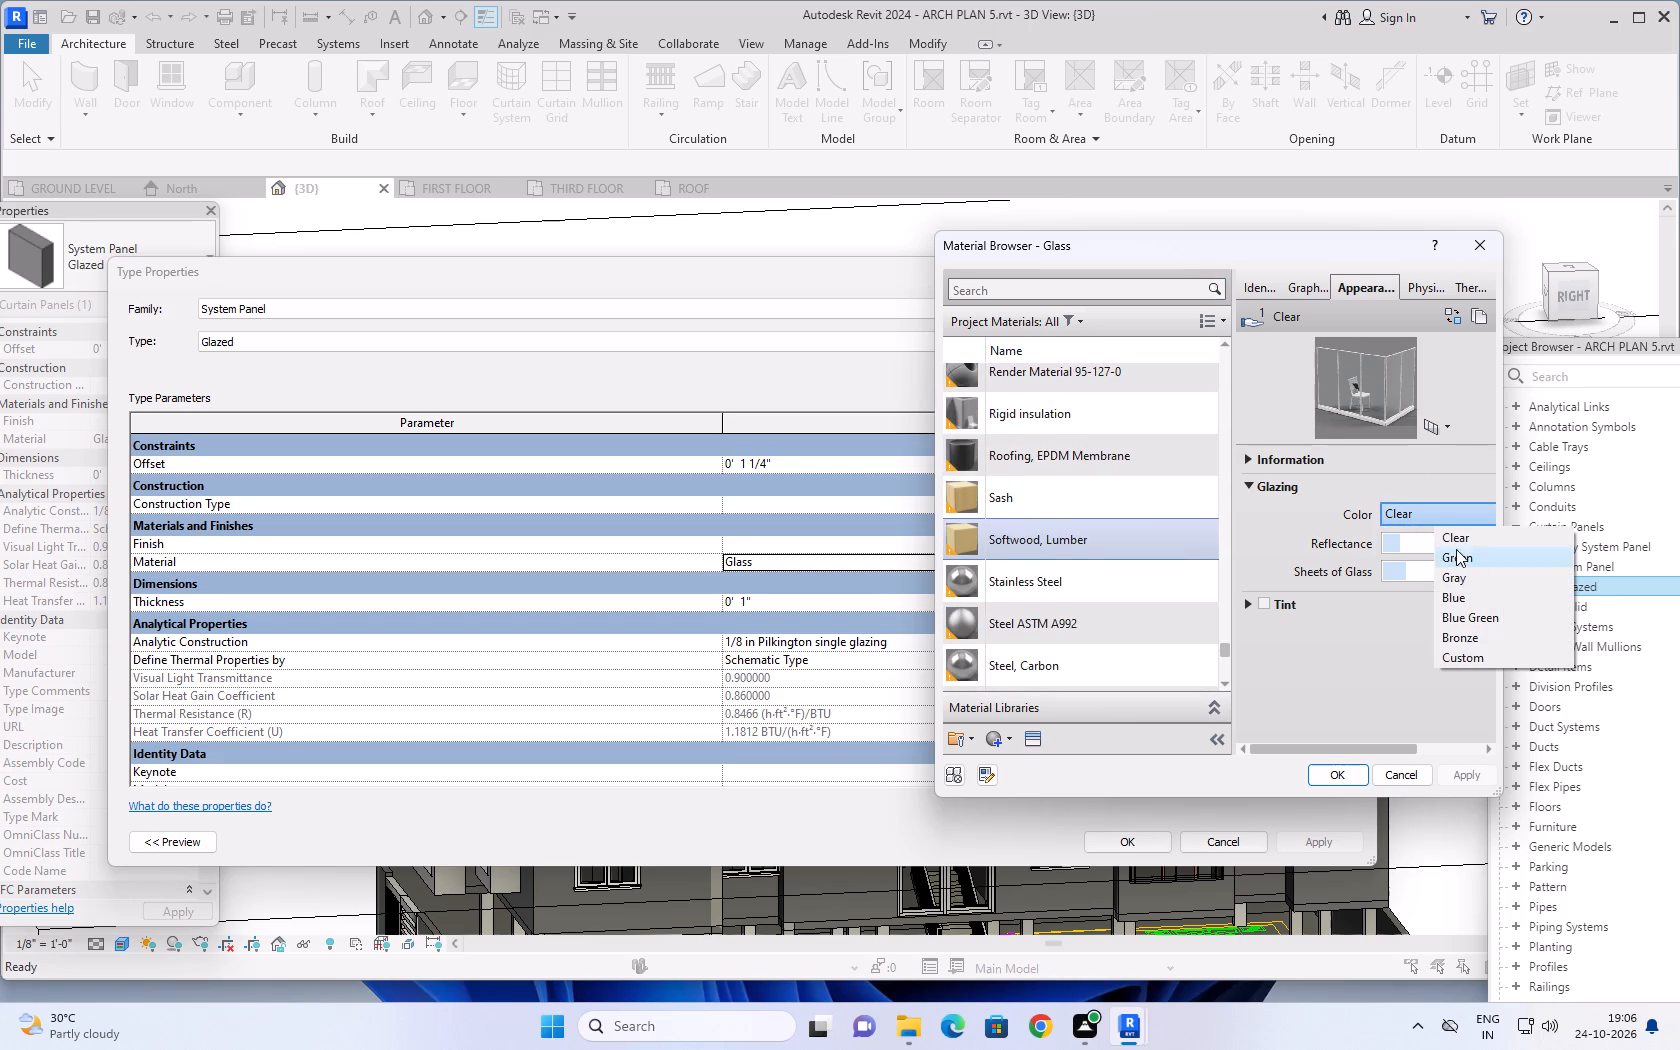
{"action": "left_click", "coordinate": [1467, 594]}
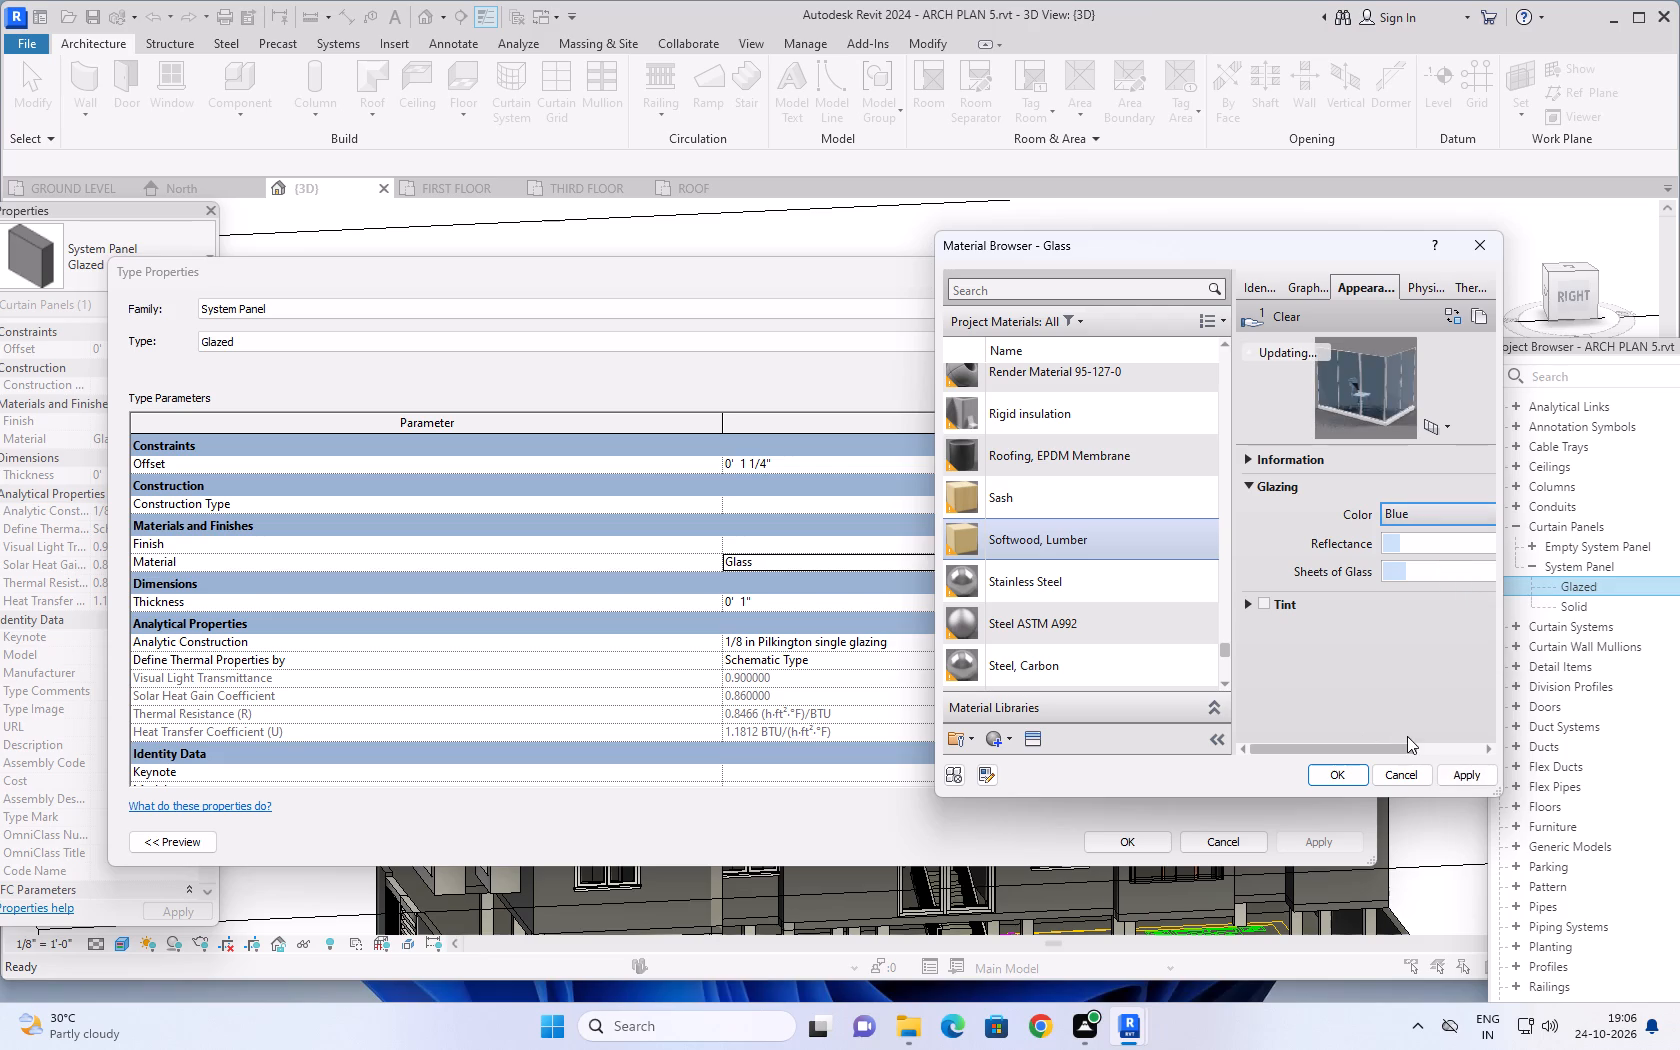
{"action": "left_click", "coordinate": [1468, 776]}
{"action": "left_click", "coordinate": [1346, 773]}
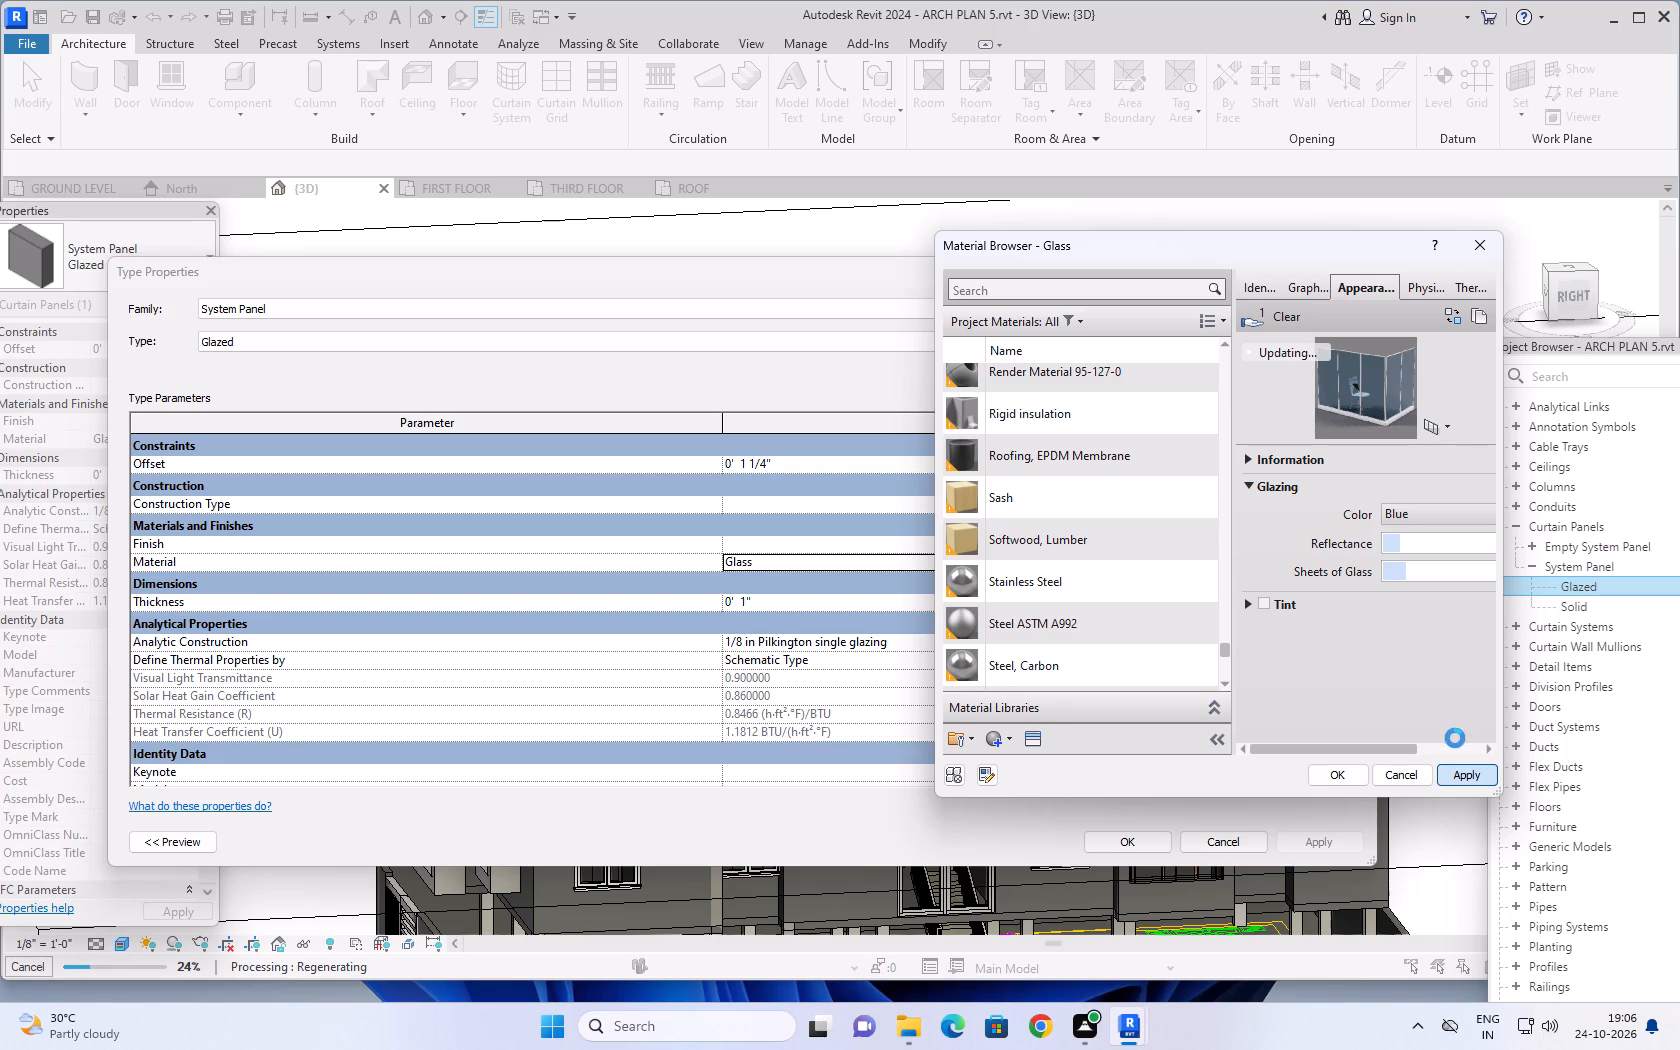
{"action": "left_click", "coordinate": [1342, 779]}
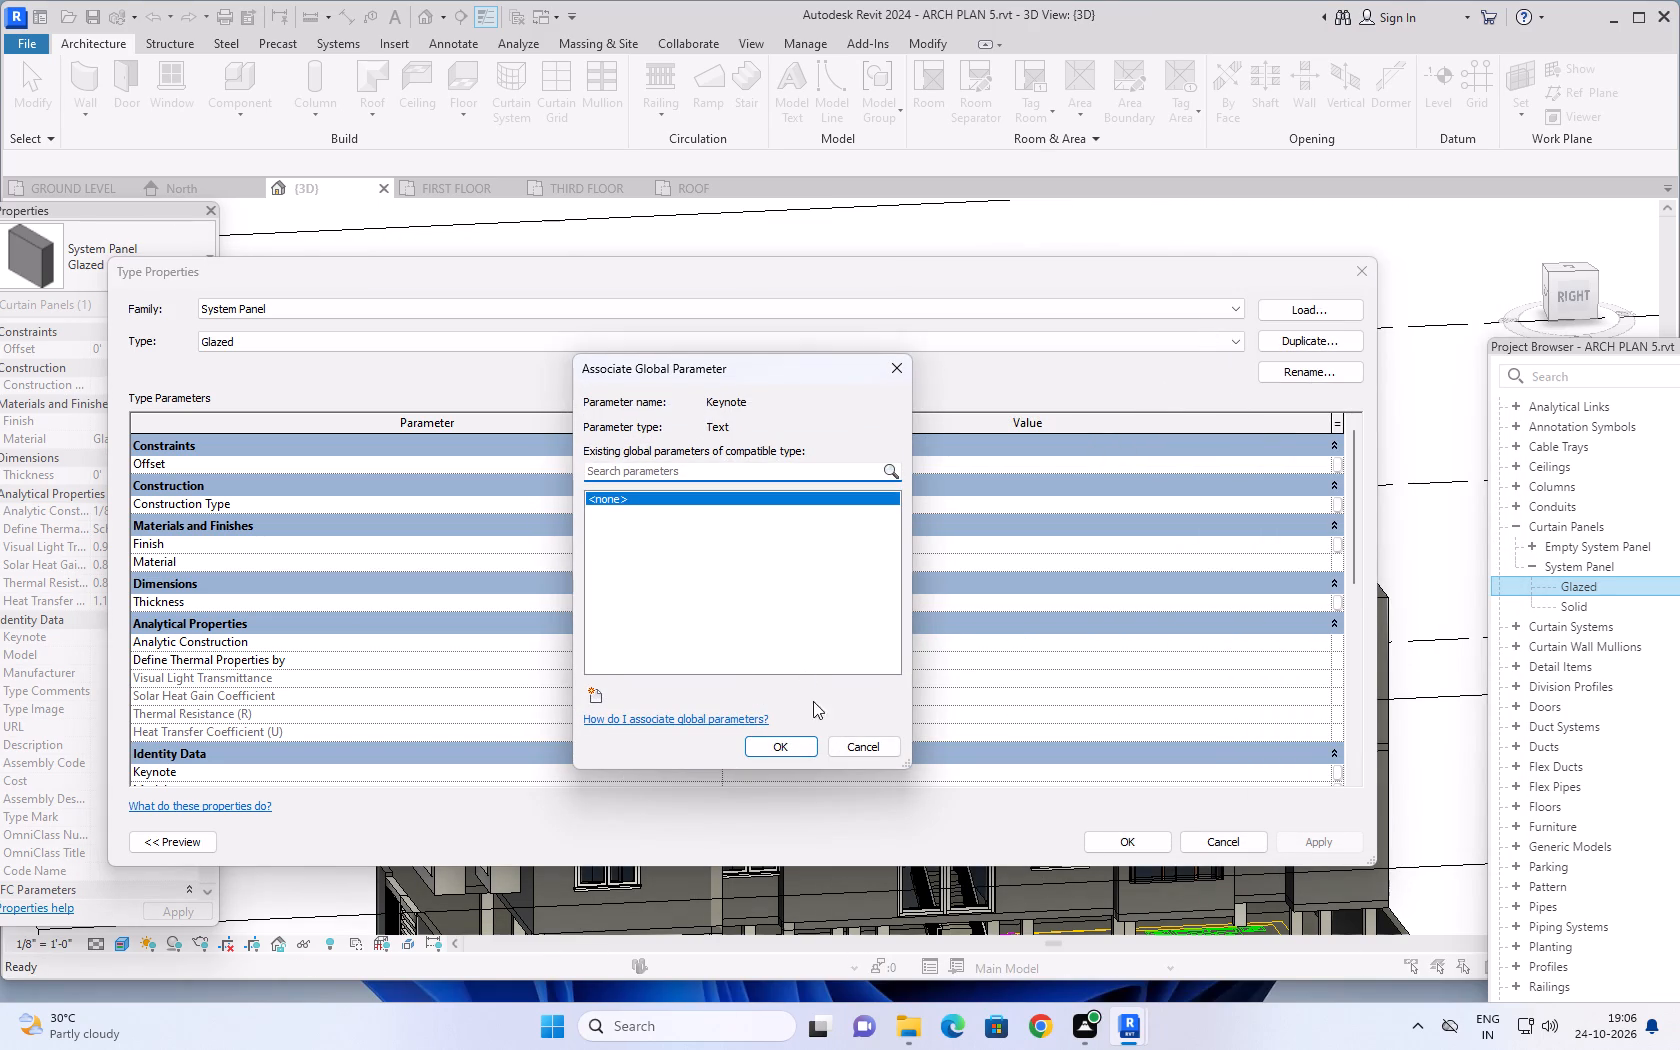
{"action": "left_click", "coordinate": [785, 751]}
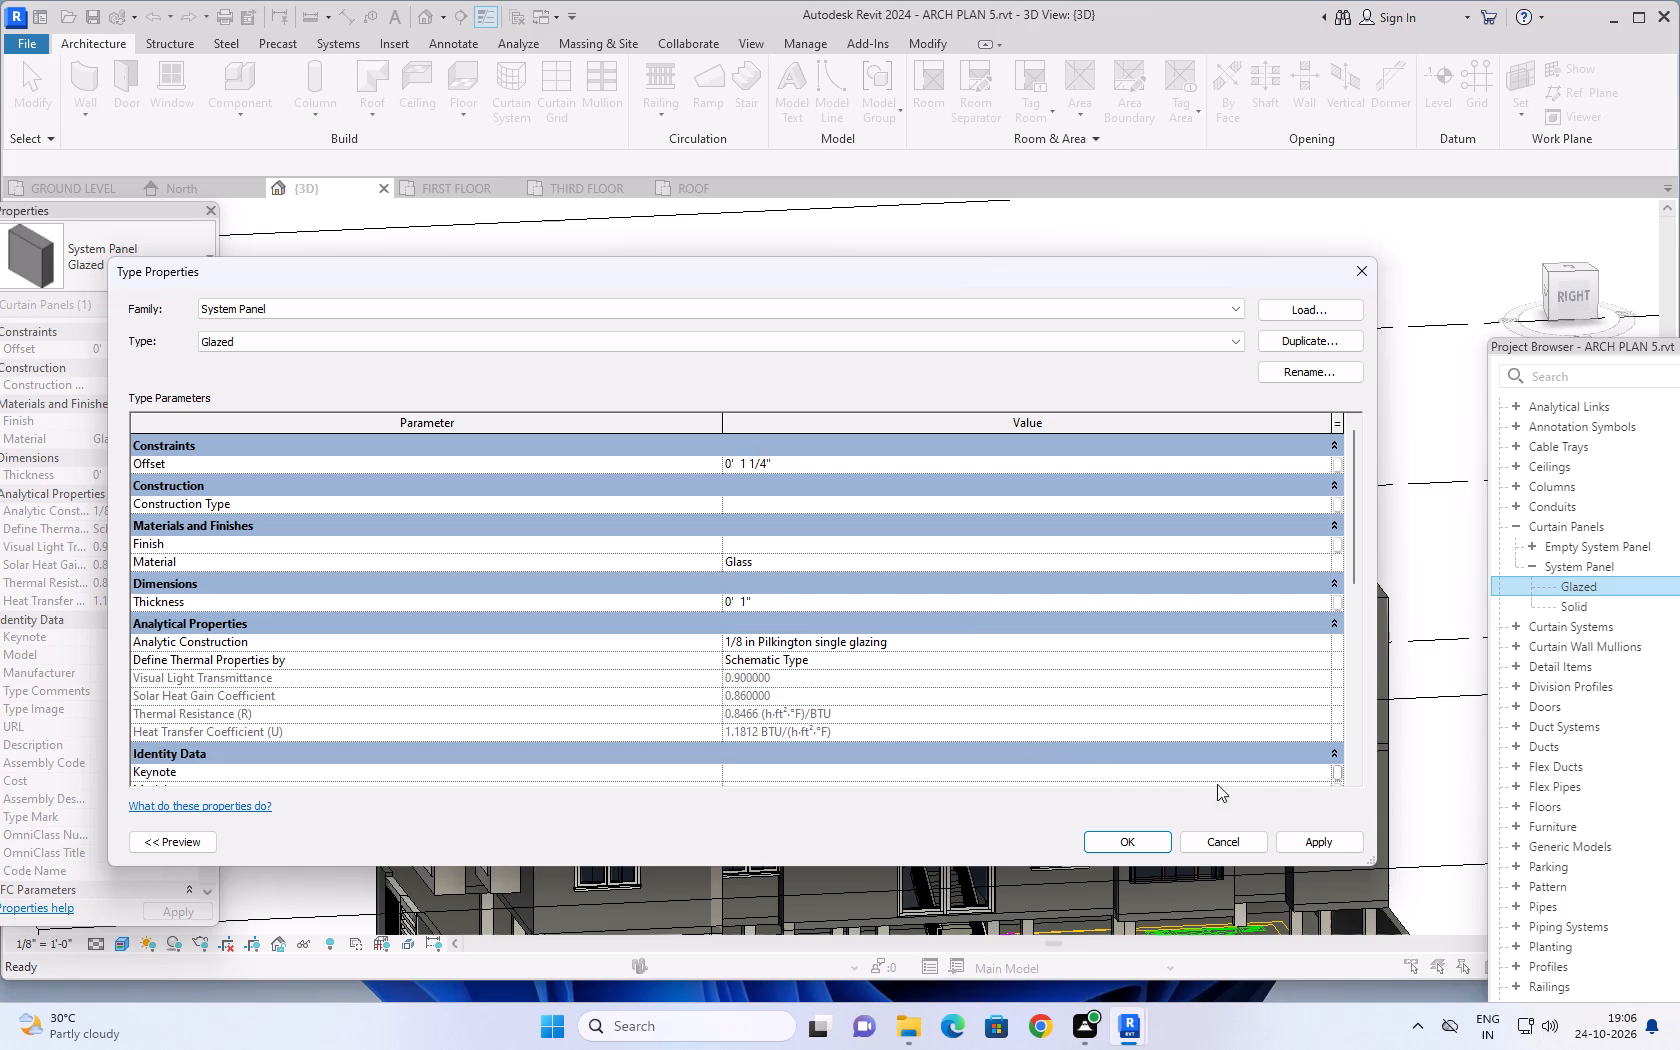
{"action": "left_click", "coordinate": [1316, 845]}
{"action": "left_click", "coordinate": [1133, 849]}
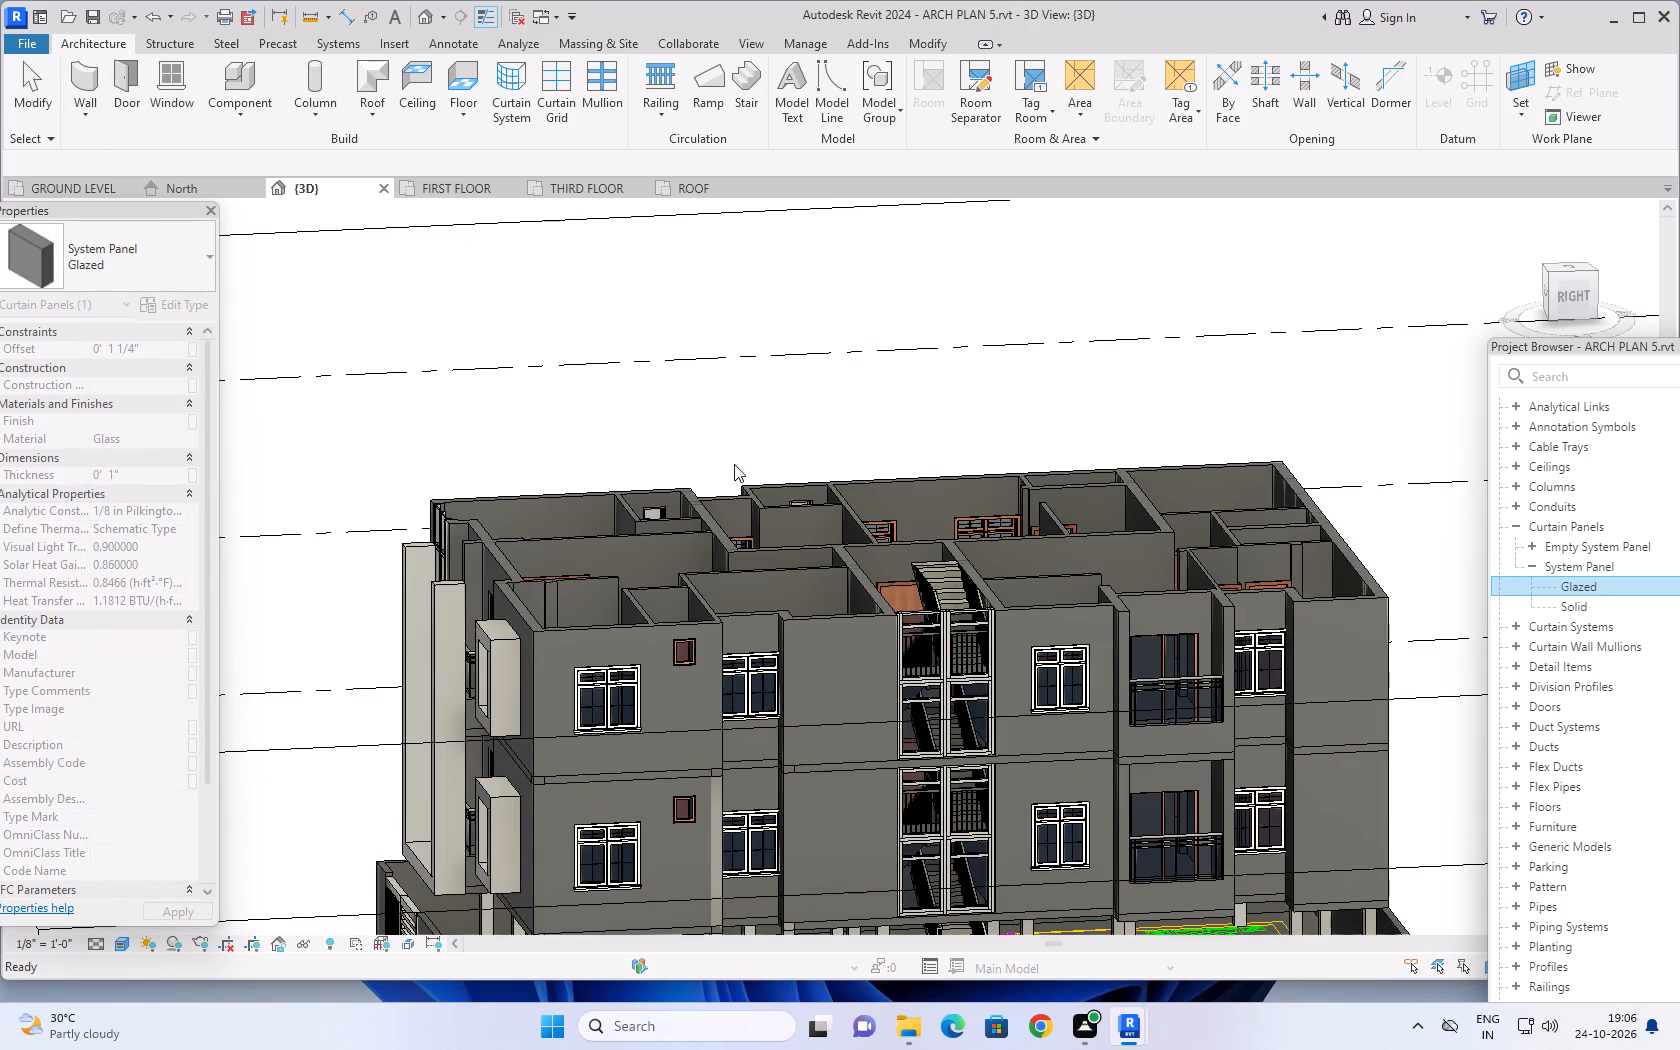
Examine the glazing of the stairwell curtain wall and nearby windows in the 3D view.
{"action": "left_click", "coordinate": [819, 350]}
{"action": "scroll", "coordinate": [912, 550], "scroll_direction": "up", "scroll_amount": 7}
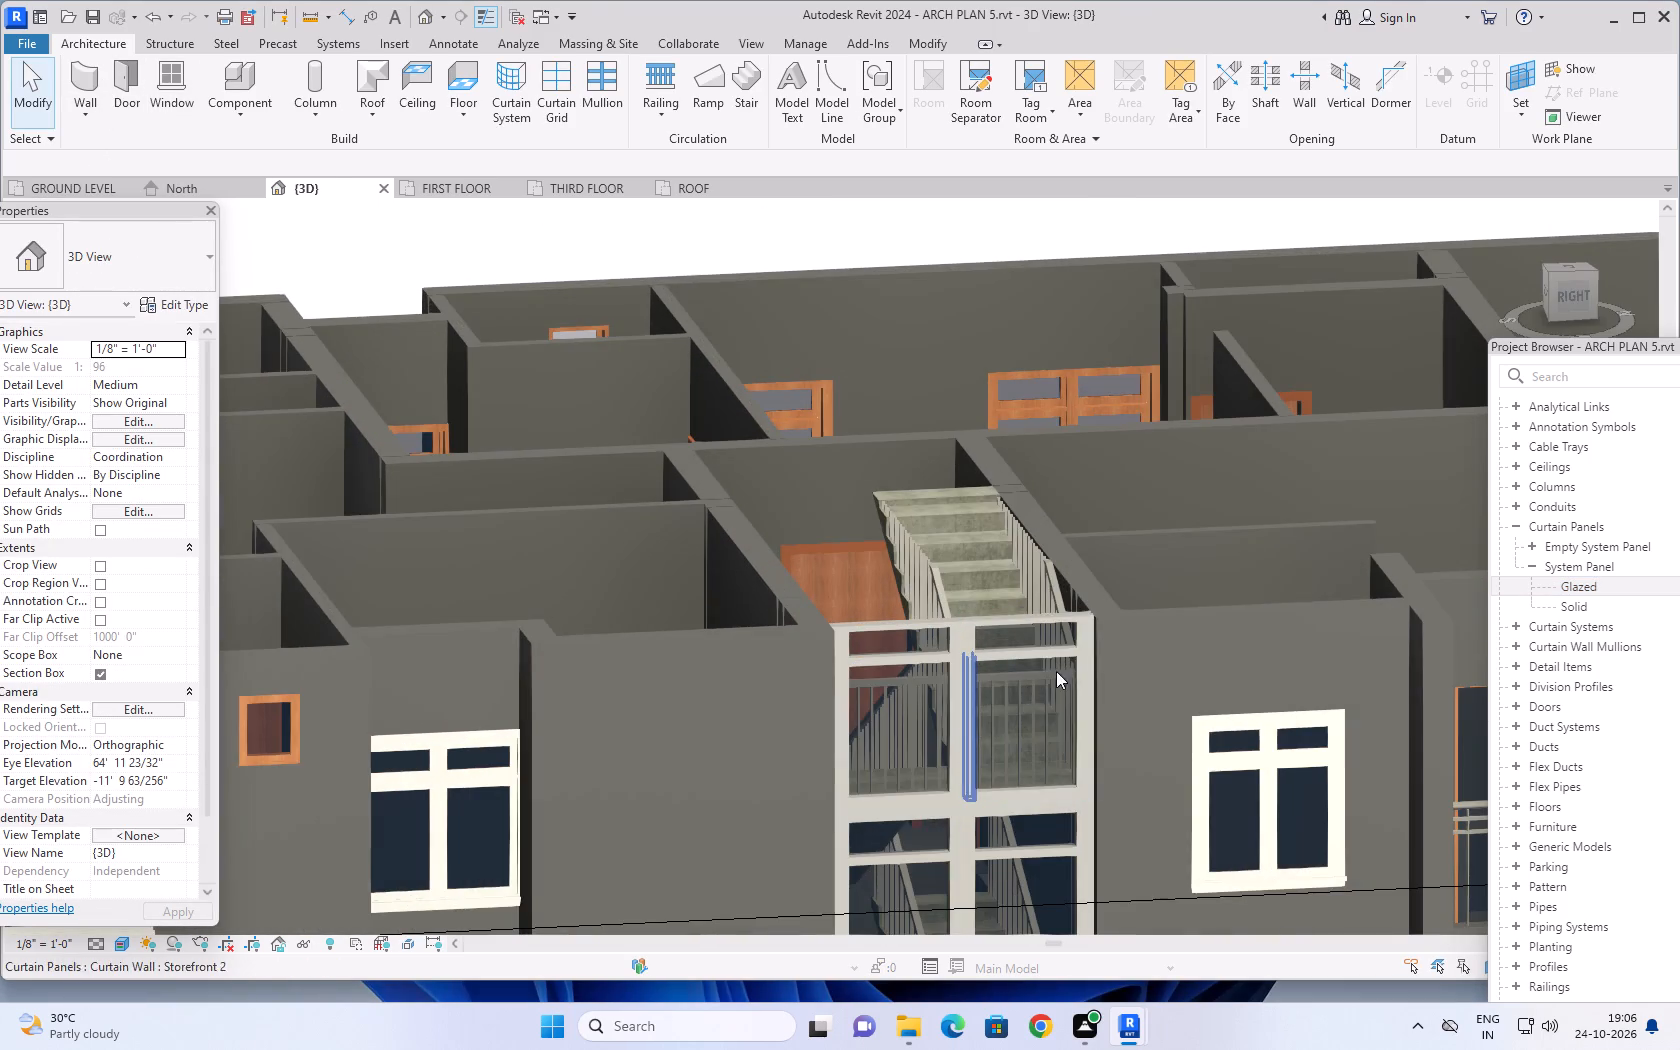
{"action": "scroll", "coordinate": [1007, 751], "scroll_direction": "down", "scroll_amount": 7}
{"action": "middle_click_drag", "start_coordinate": [989, 661], "coordinate": [963, 521]}
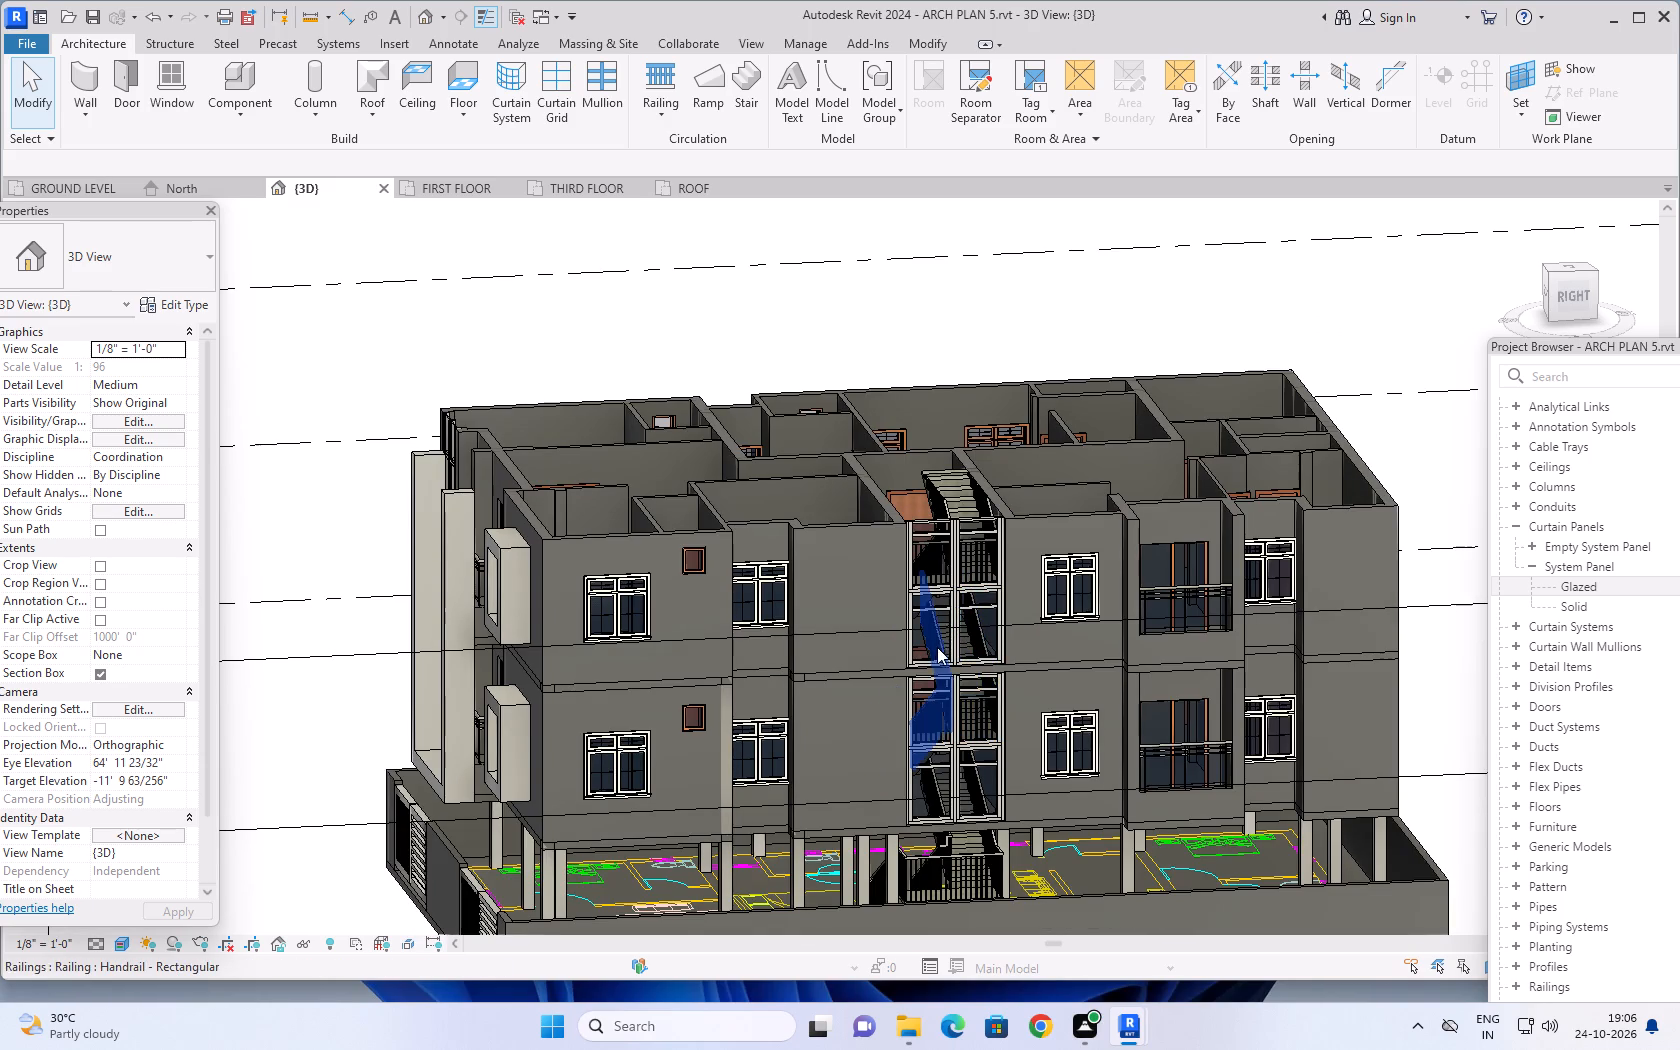
{"action": "scroll", "coordinate": [940, 649], "scroll_direction": "up", "scroll_amount": 5}
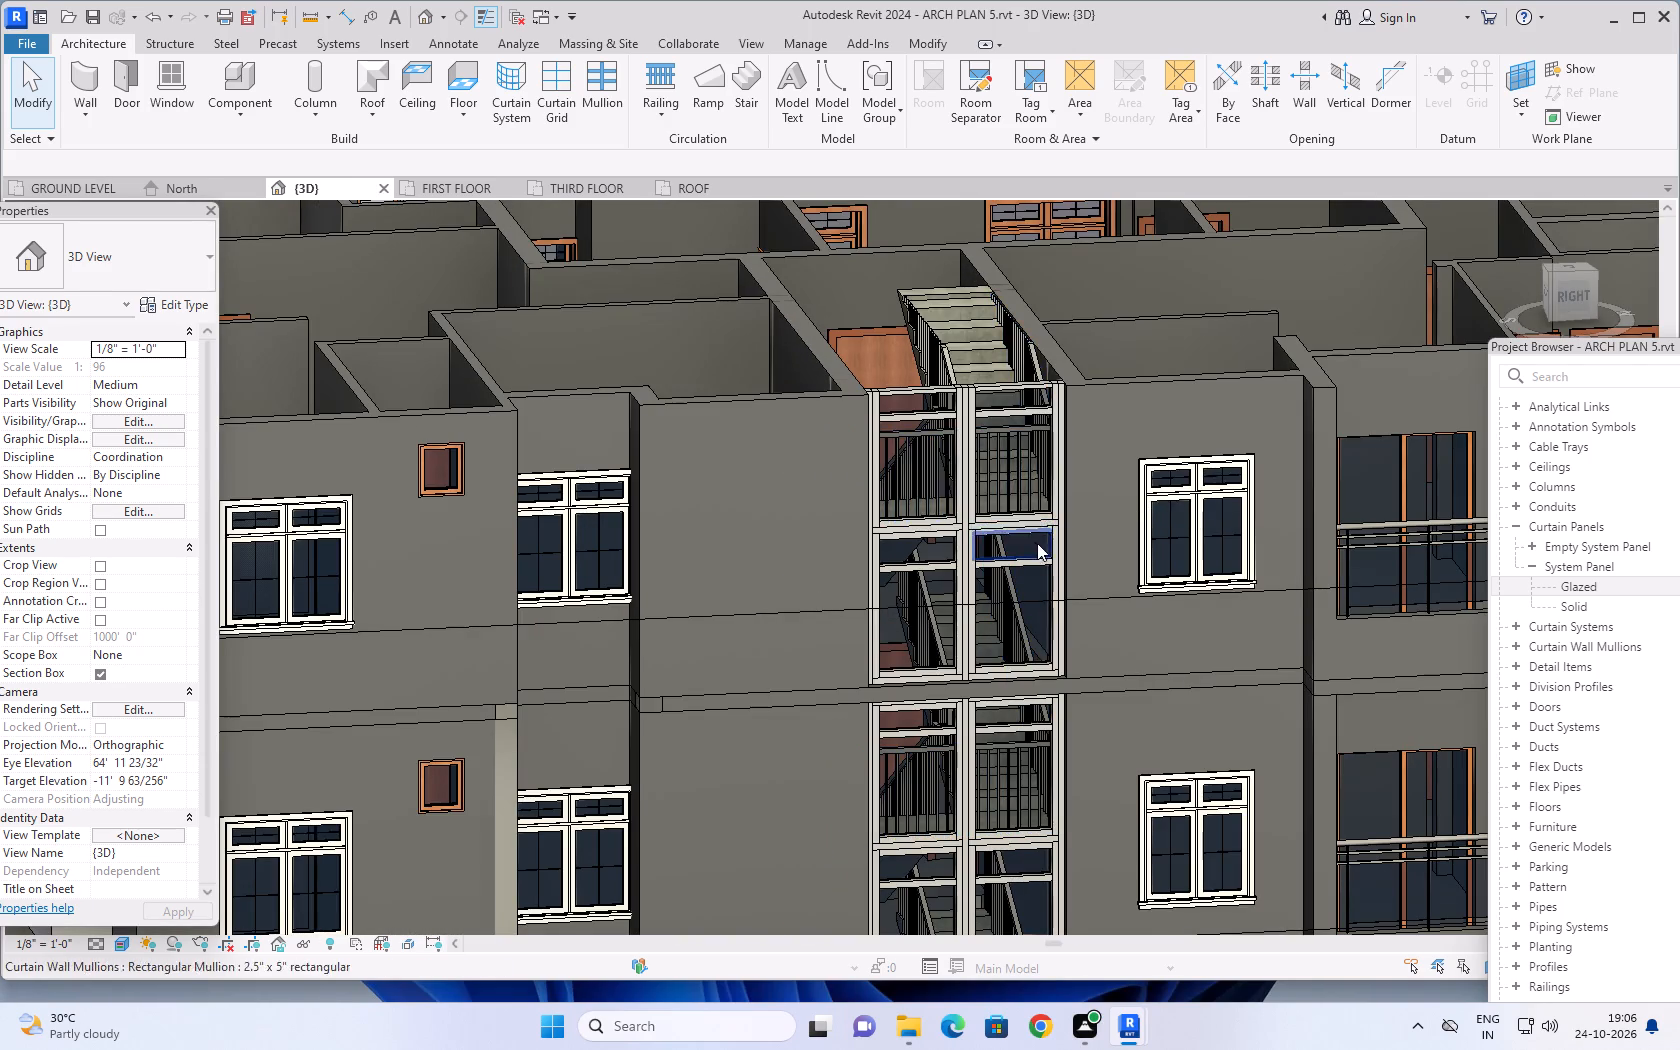
{"action": "scroll", "coordinate": [1039, 544], "scroll_direction": "up", "scroll_amount": 4}
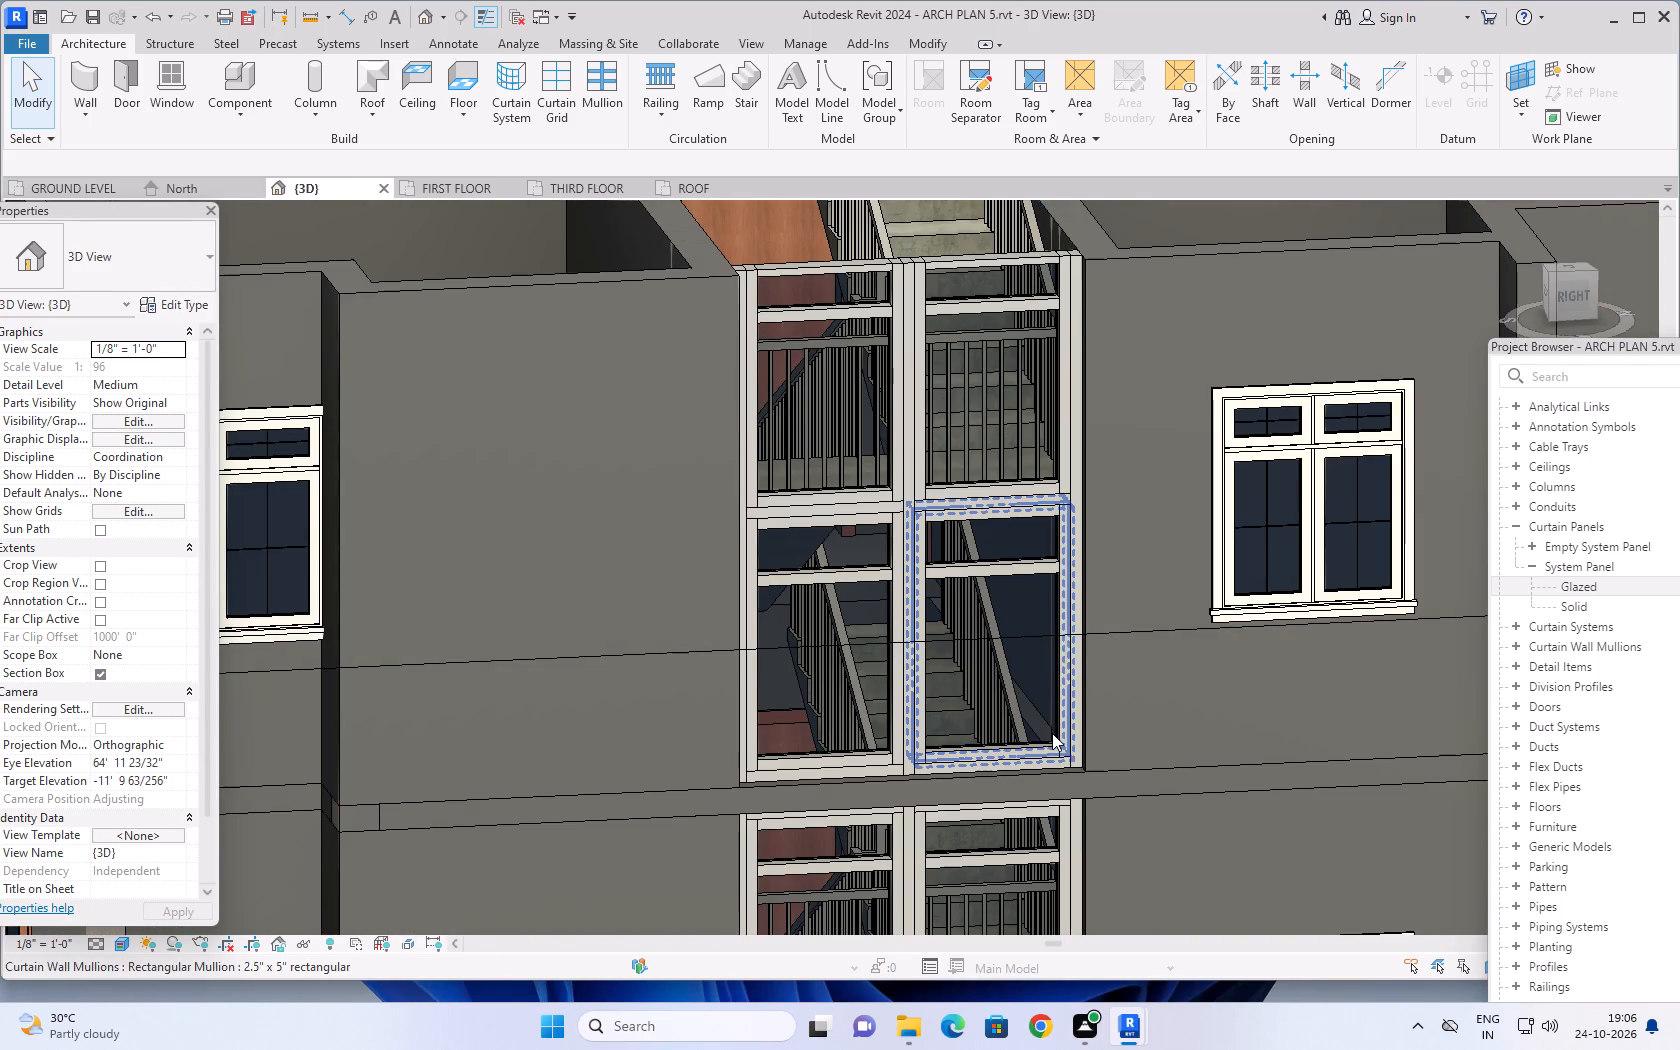
{"action": "scroll", "coordinate": [1052, 721], "scroll_direction": "down", "scroll_amount": 3}
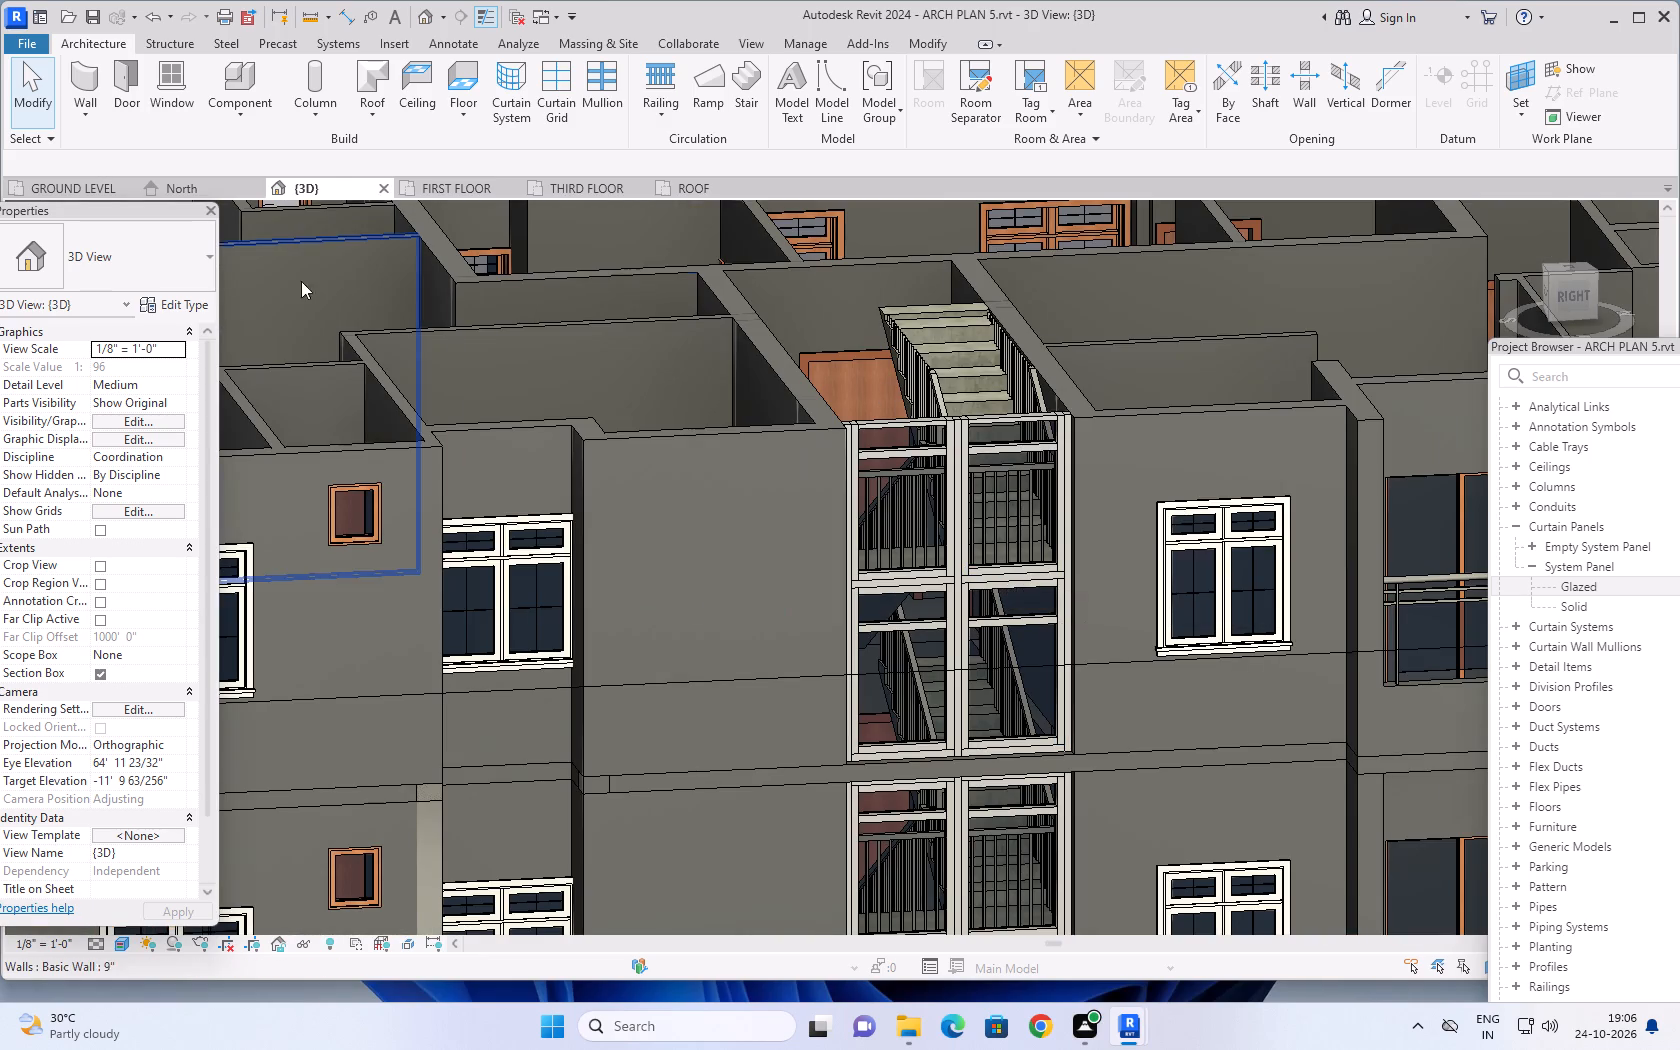
{"action": "scroll", "coordinate": [953, 490], "scroll_direction": "up", "scroll_amount": 2}
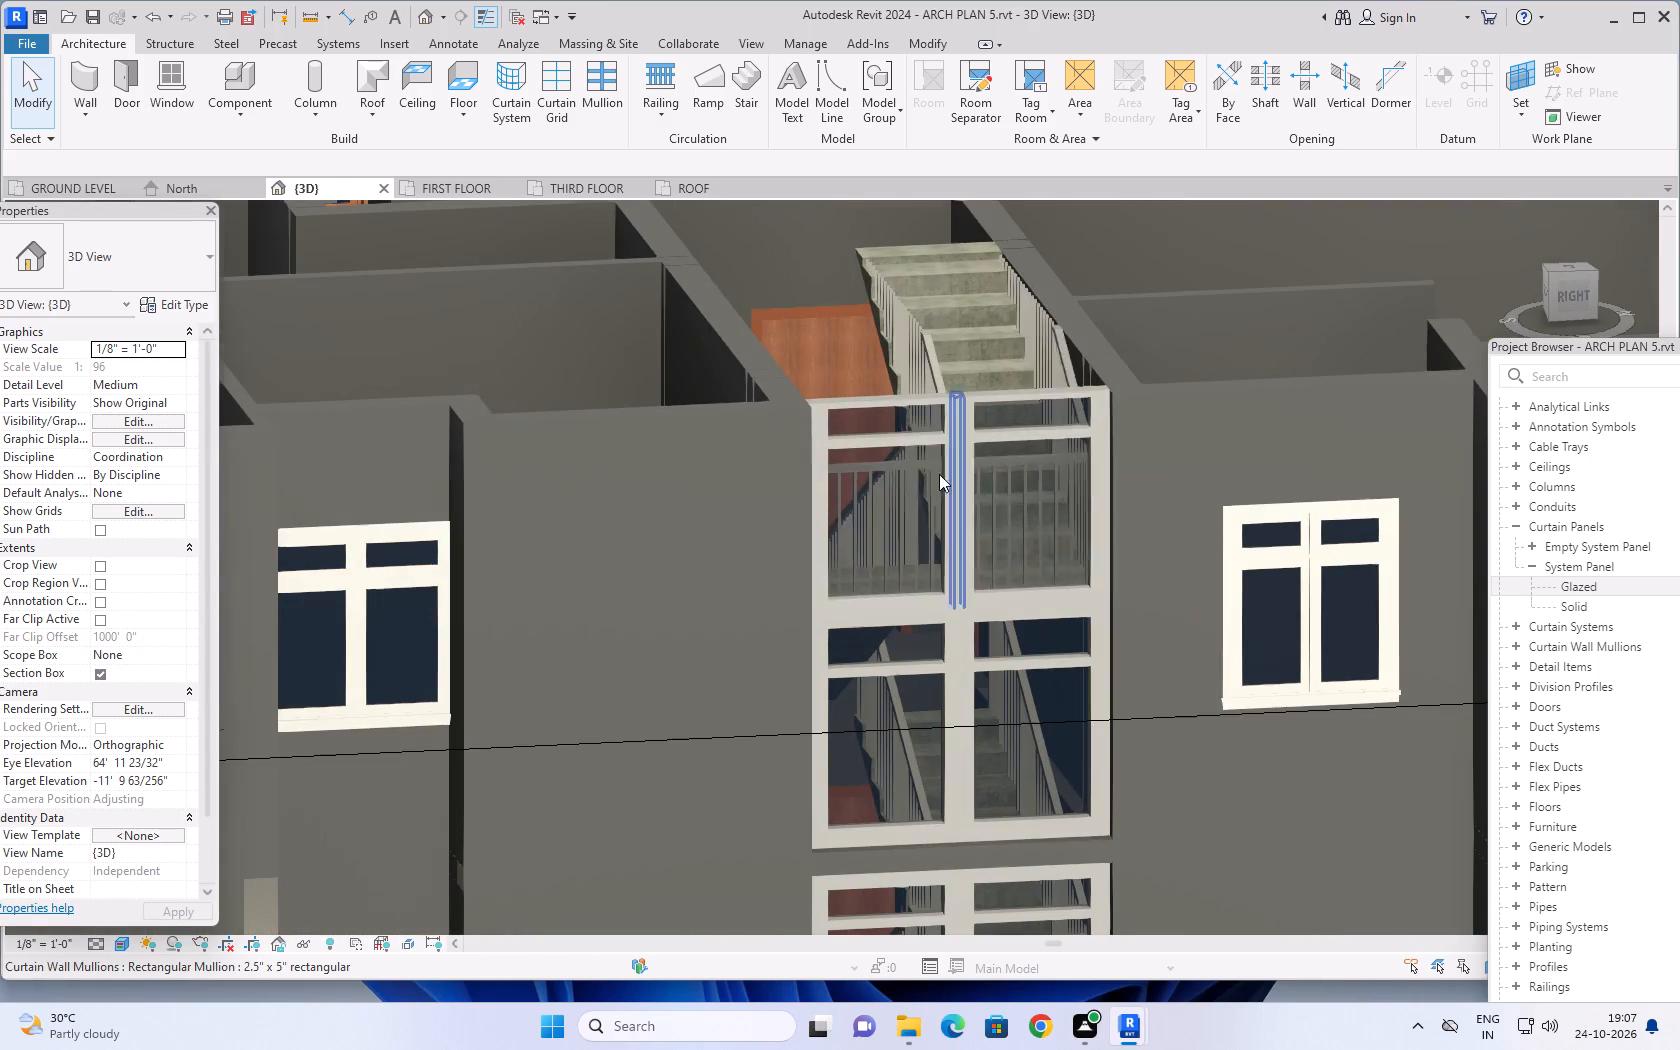
Set the curtain panel of the stairwell's Storefront 2 curtain wall type to Curtain Wall : Exterior Glazing.
{"action": "left_click", "coordinate": [872, 818]}
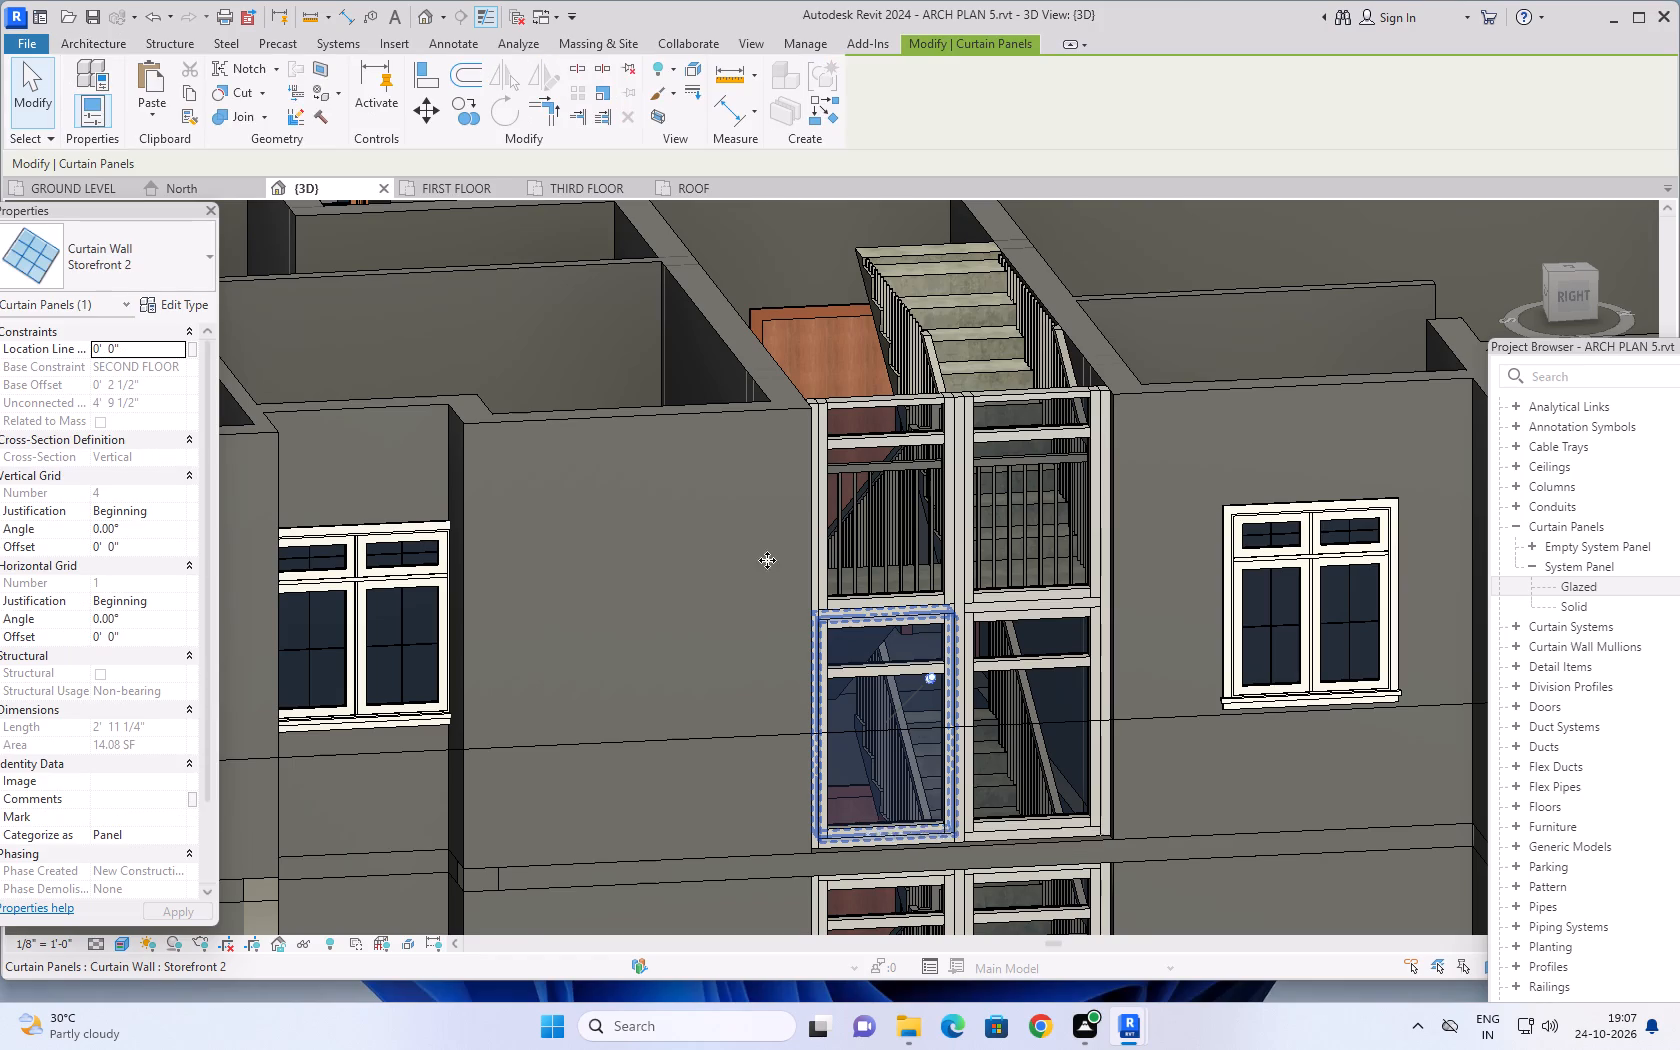
{"action": "left_click", "coordinate": [853, 812]}
{"action": "left_click", "coordinate": [192, 305]}
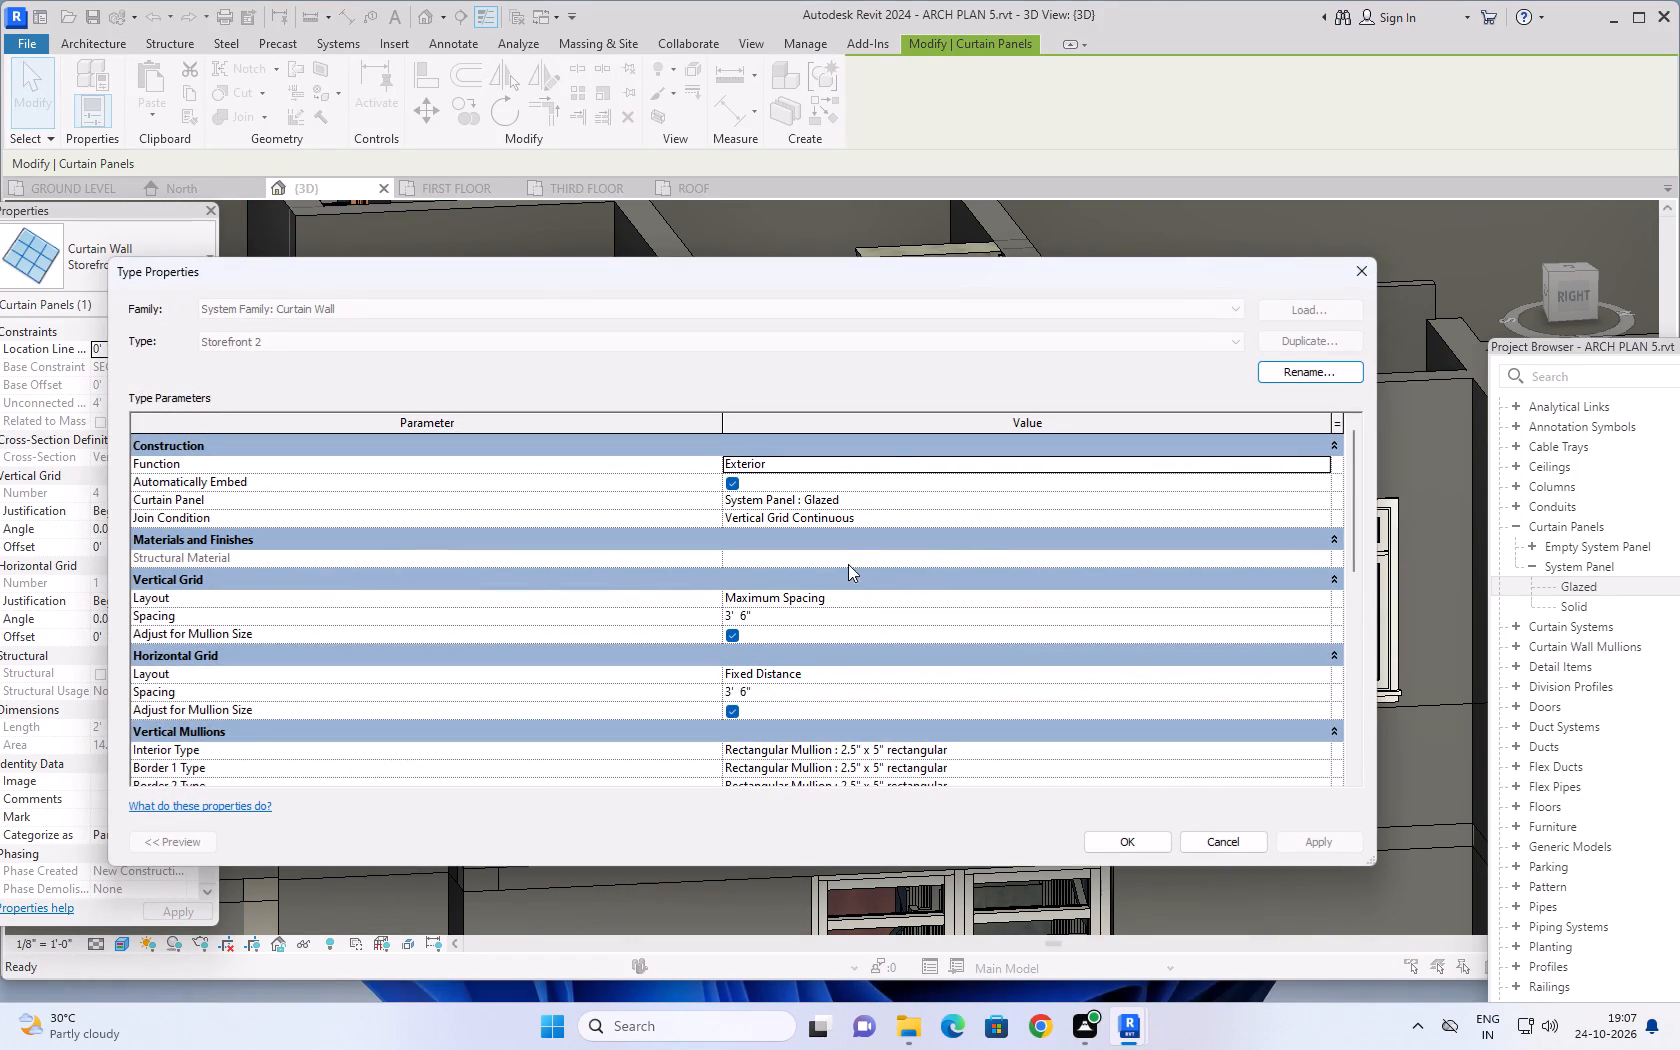
{"action": "left_click", "coordinate": [1314, 499]}
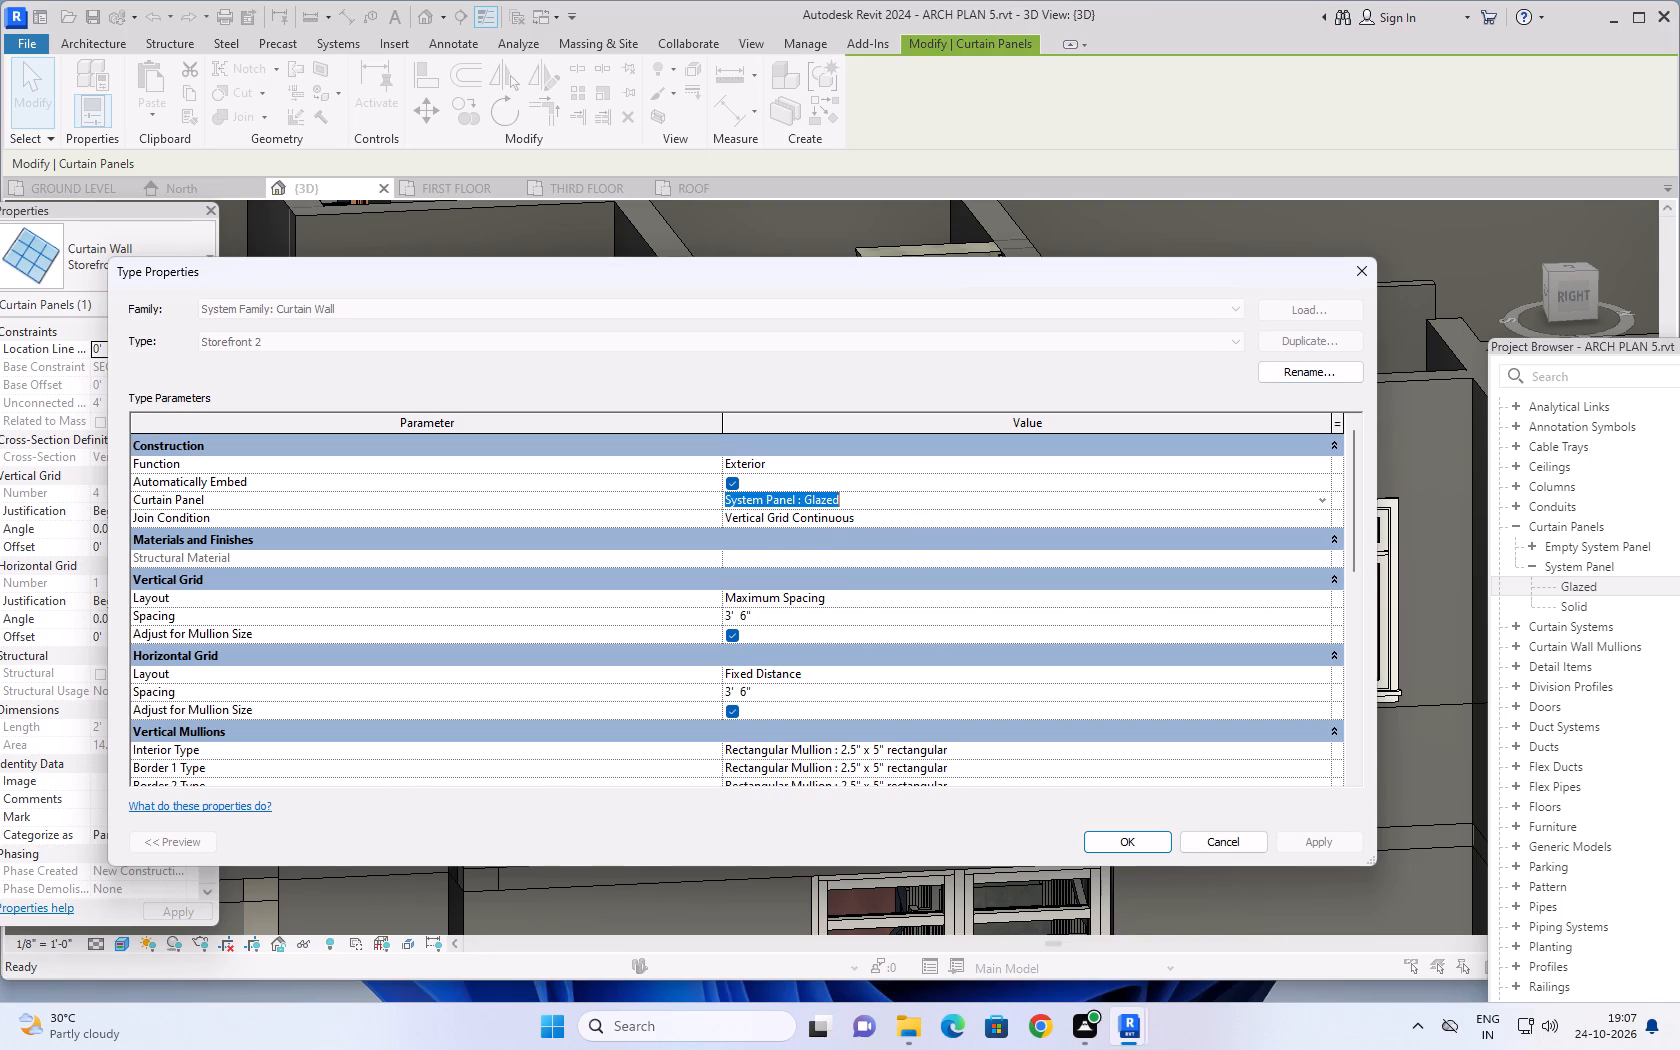
{"action": "left_click", "coordinate": [1324, 504]}
{"action": "scroll", "coordinate": [961, 584], "scroll_direction": "down", "scroll_amount": 2}
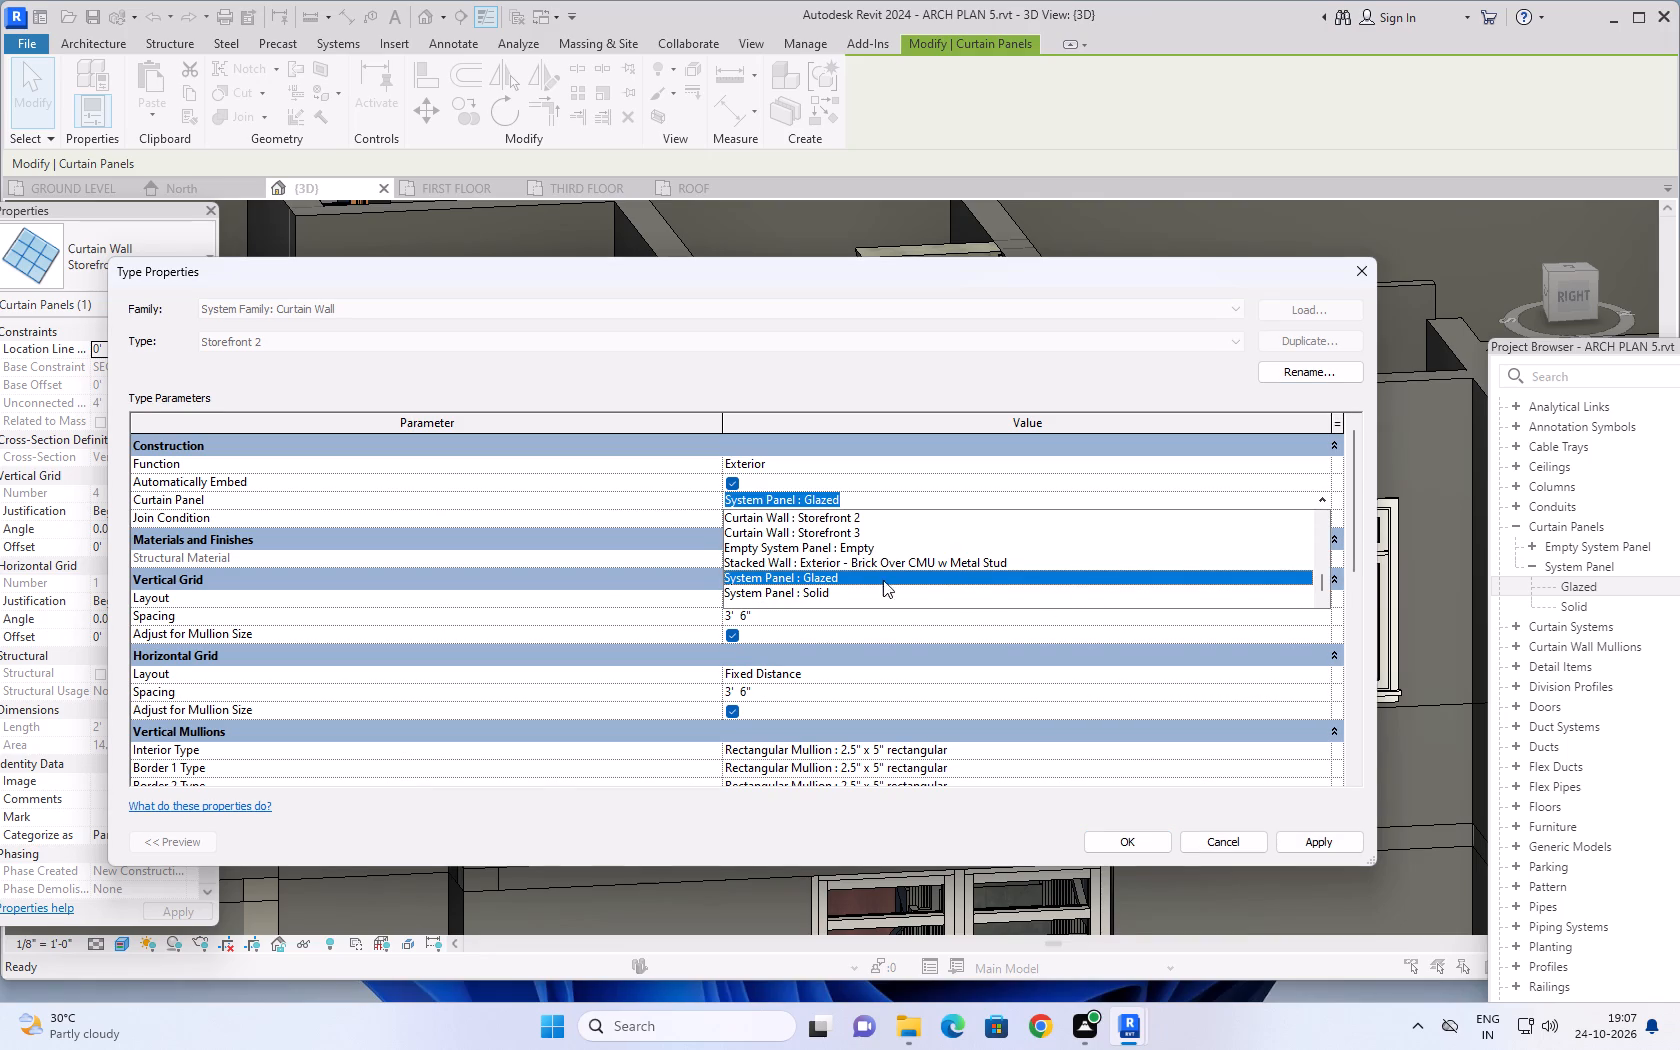
{"action": "scroll", "coordinate": [878, 582], "scroll_direction": "up", "scroll_amount": 9}
{"action": "scroll", "coordinate": [855, 566], "scroll_direction": "down", "scroll_amount": 8}
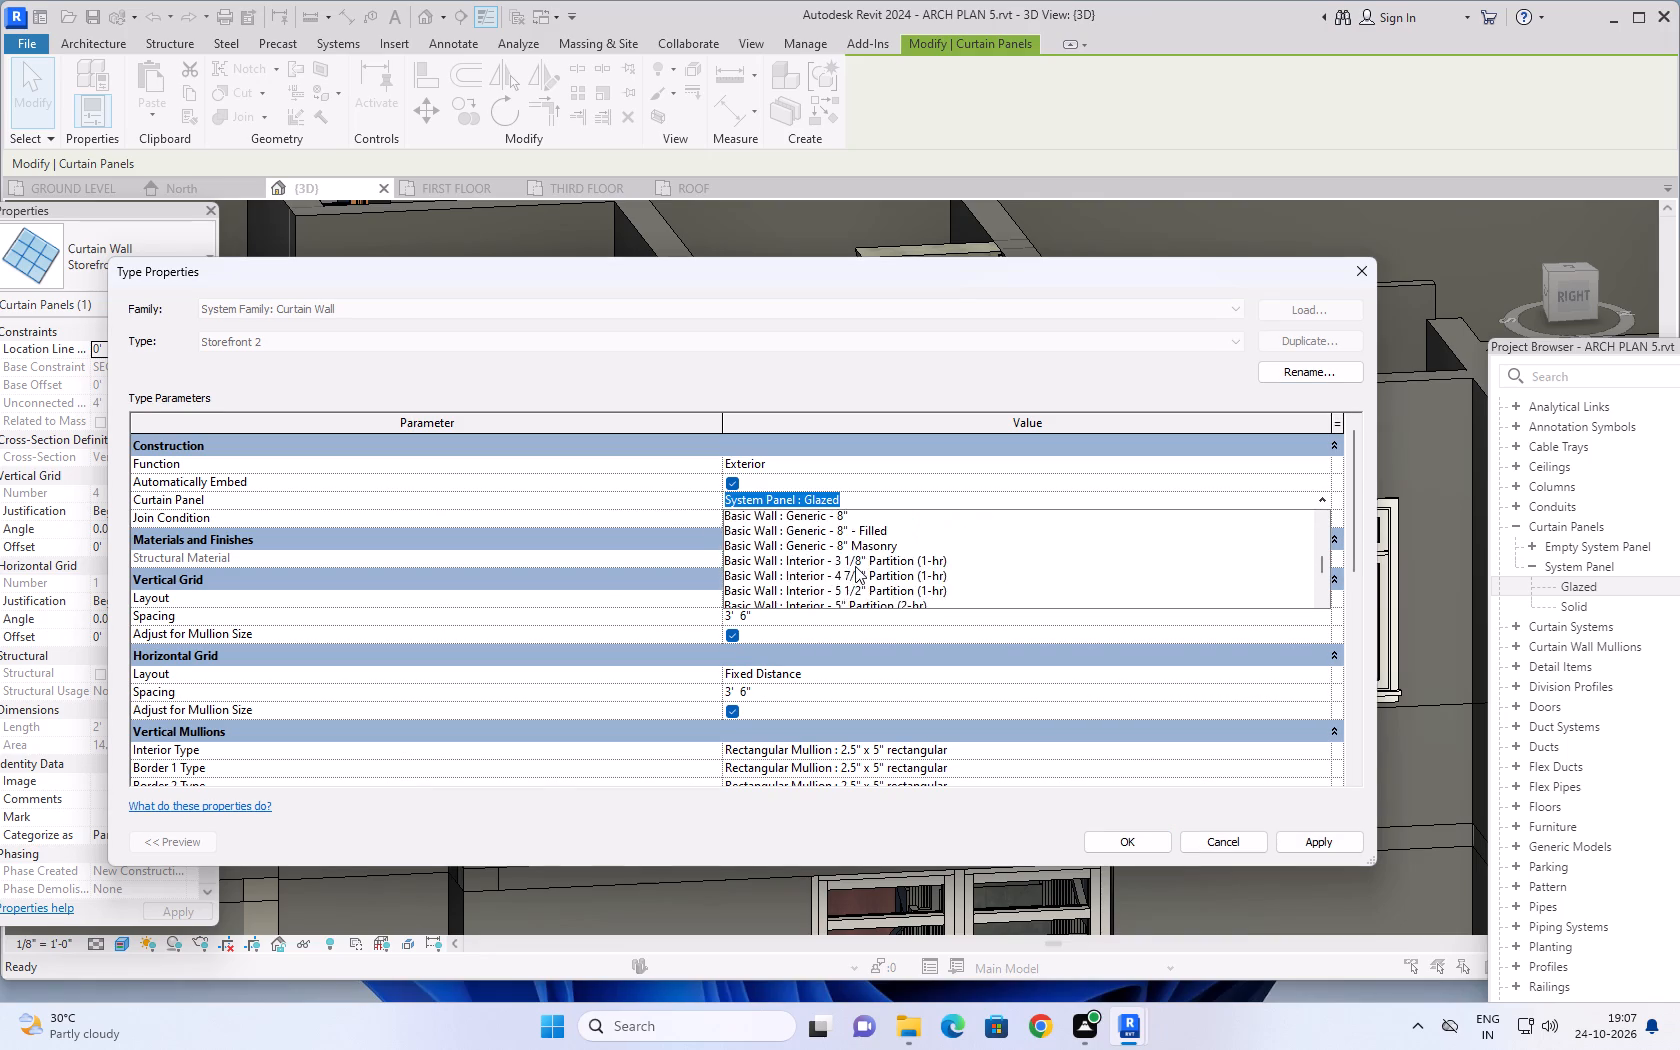
{"action": "scroll", "coordinate": [855, 566], "scroll_direction": "down", "scroll_amount": 3}
{"action": "scroll", "coordinate": [870, 582], "scroll_direction": "up", "scroll_amount": 1}
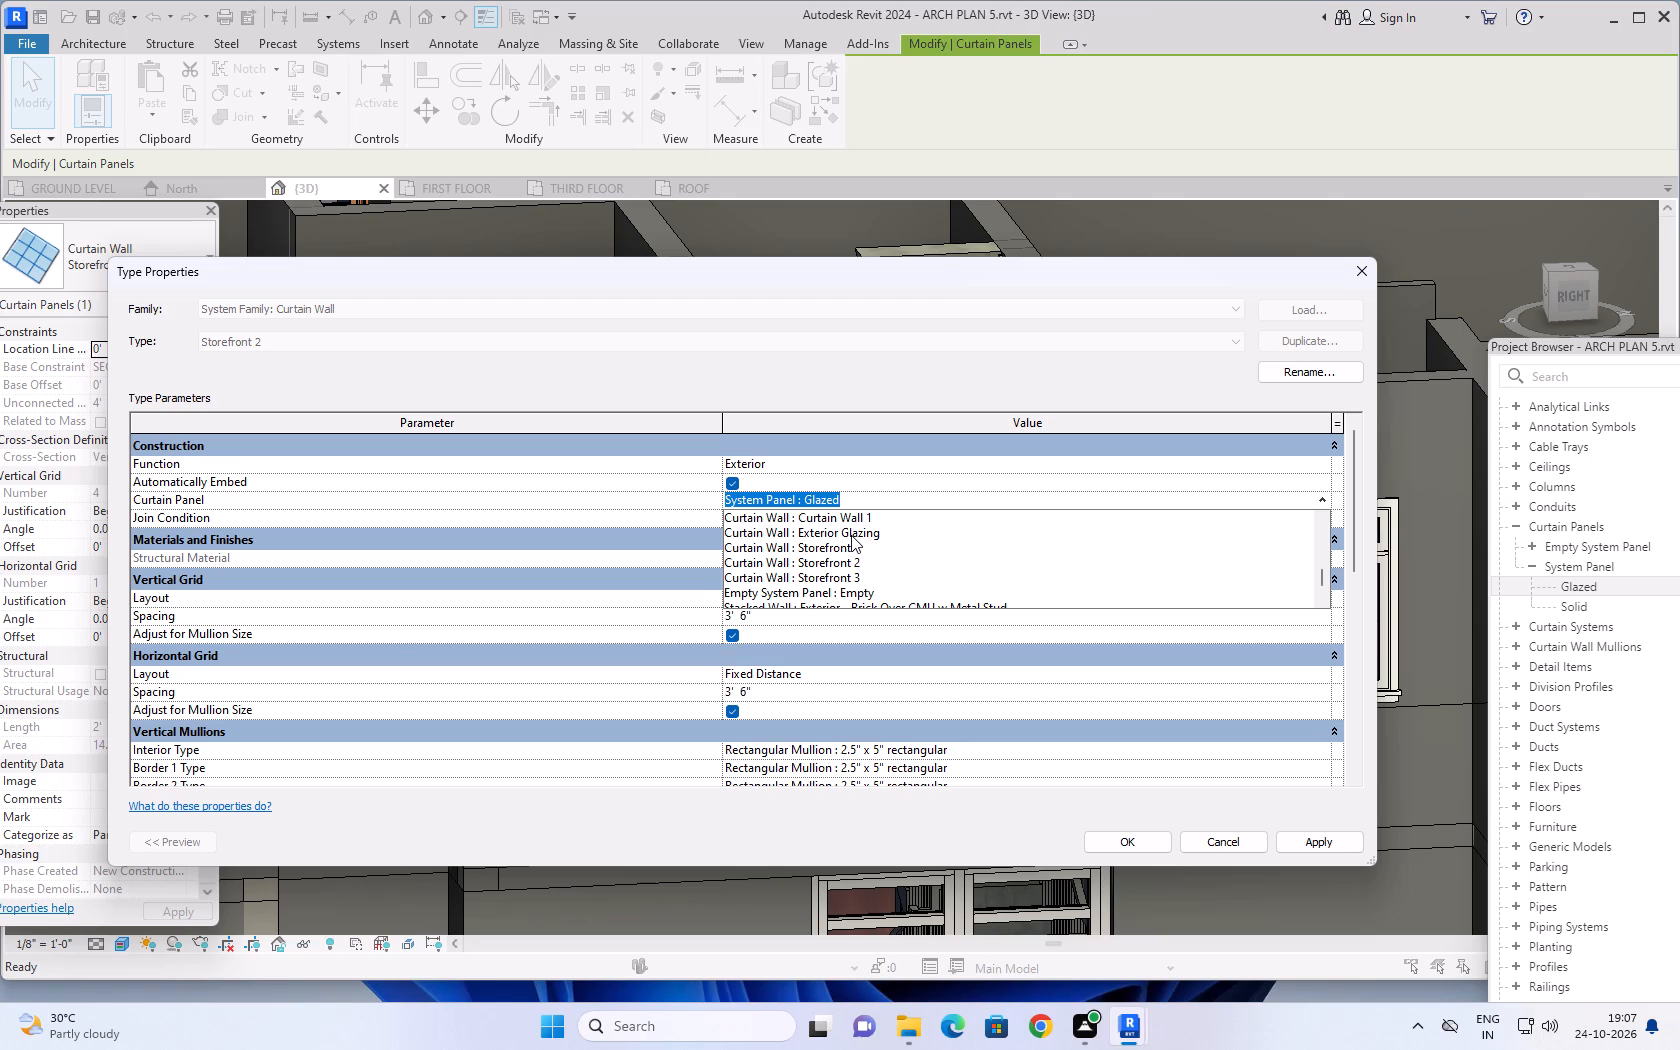
{"action": "left_click", "coordinate": [851, 535]}
{"action": "left_click", "coordinate": [1301, 829]}
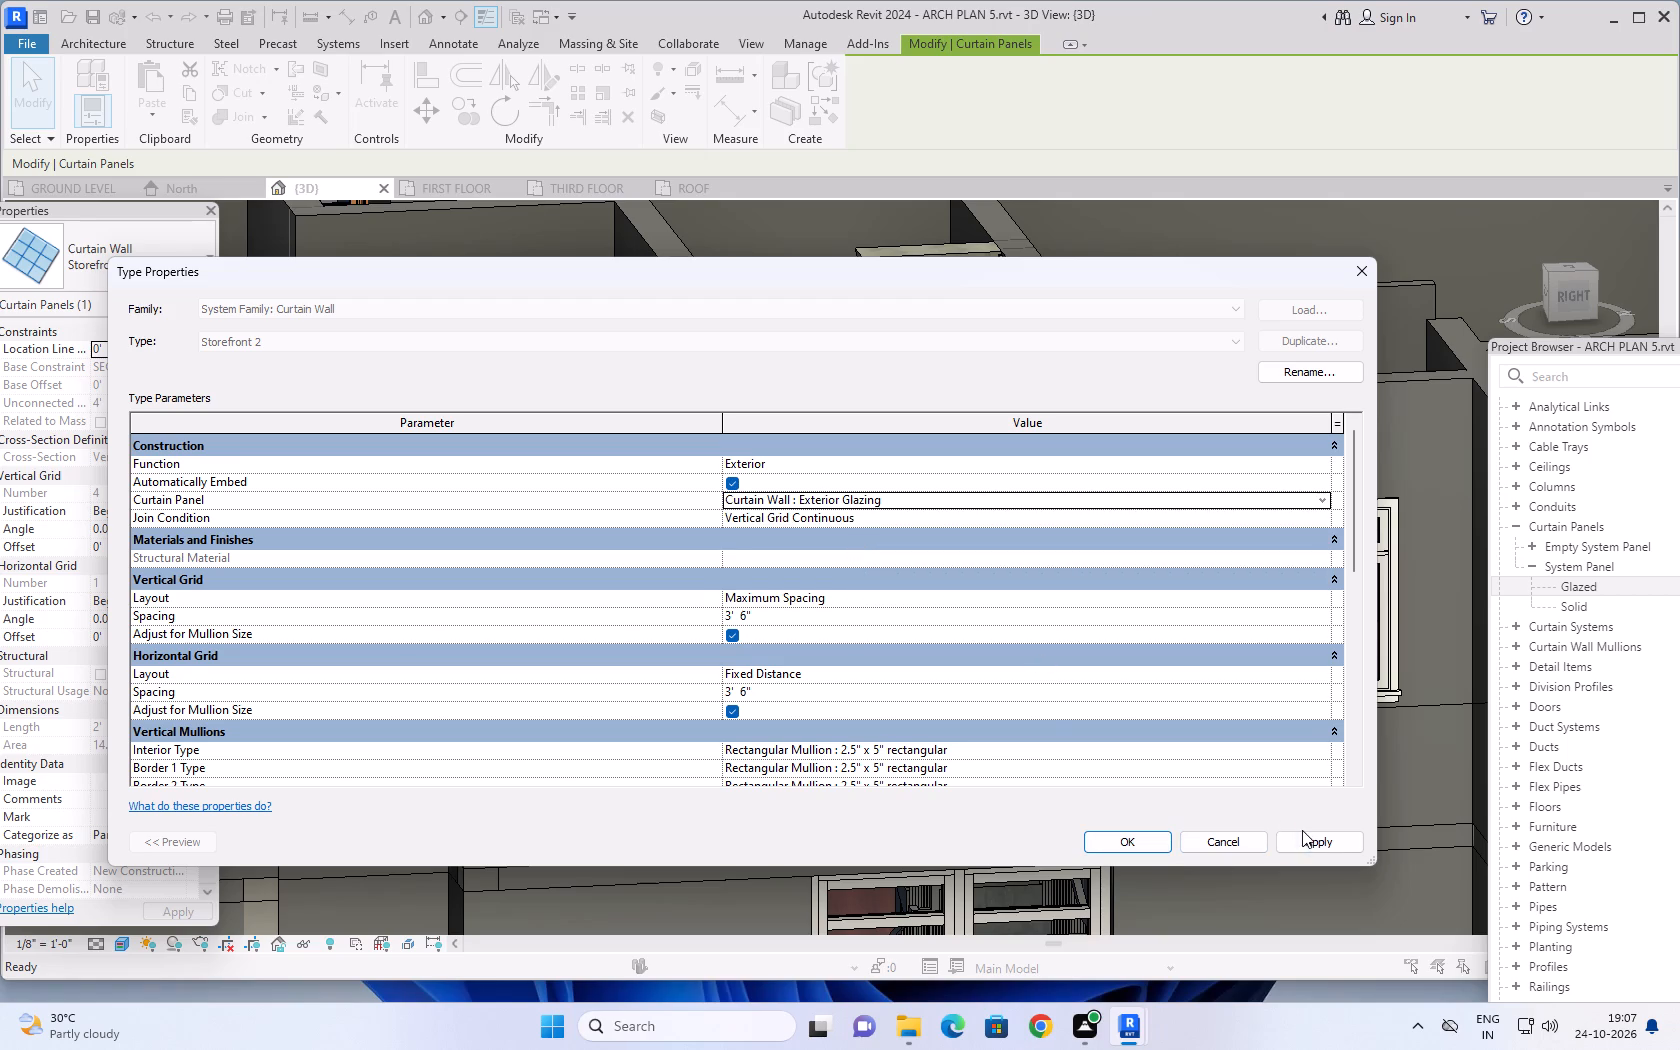
{"action": "left_click", "coordinate": [1153, 836]}
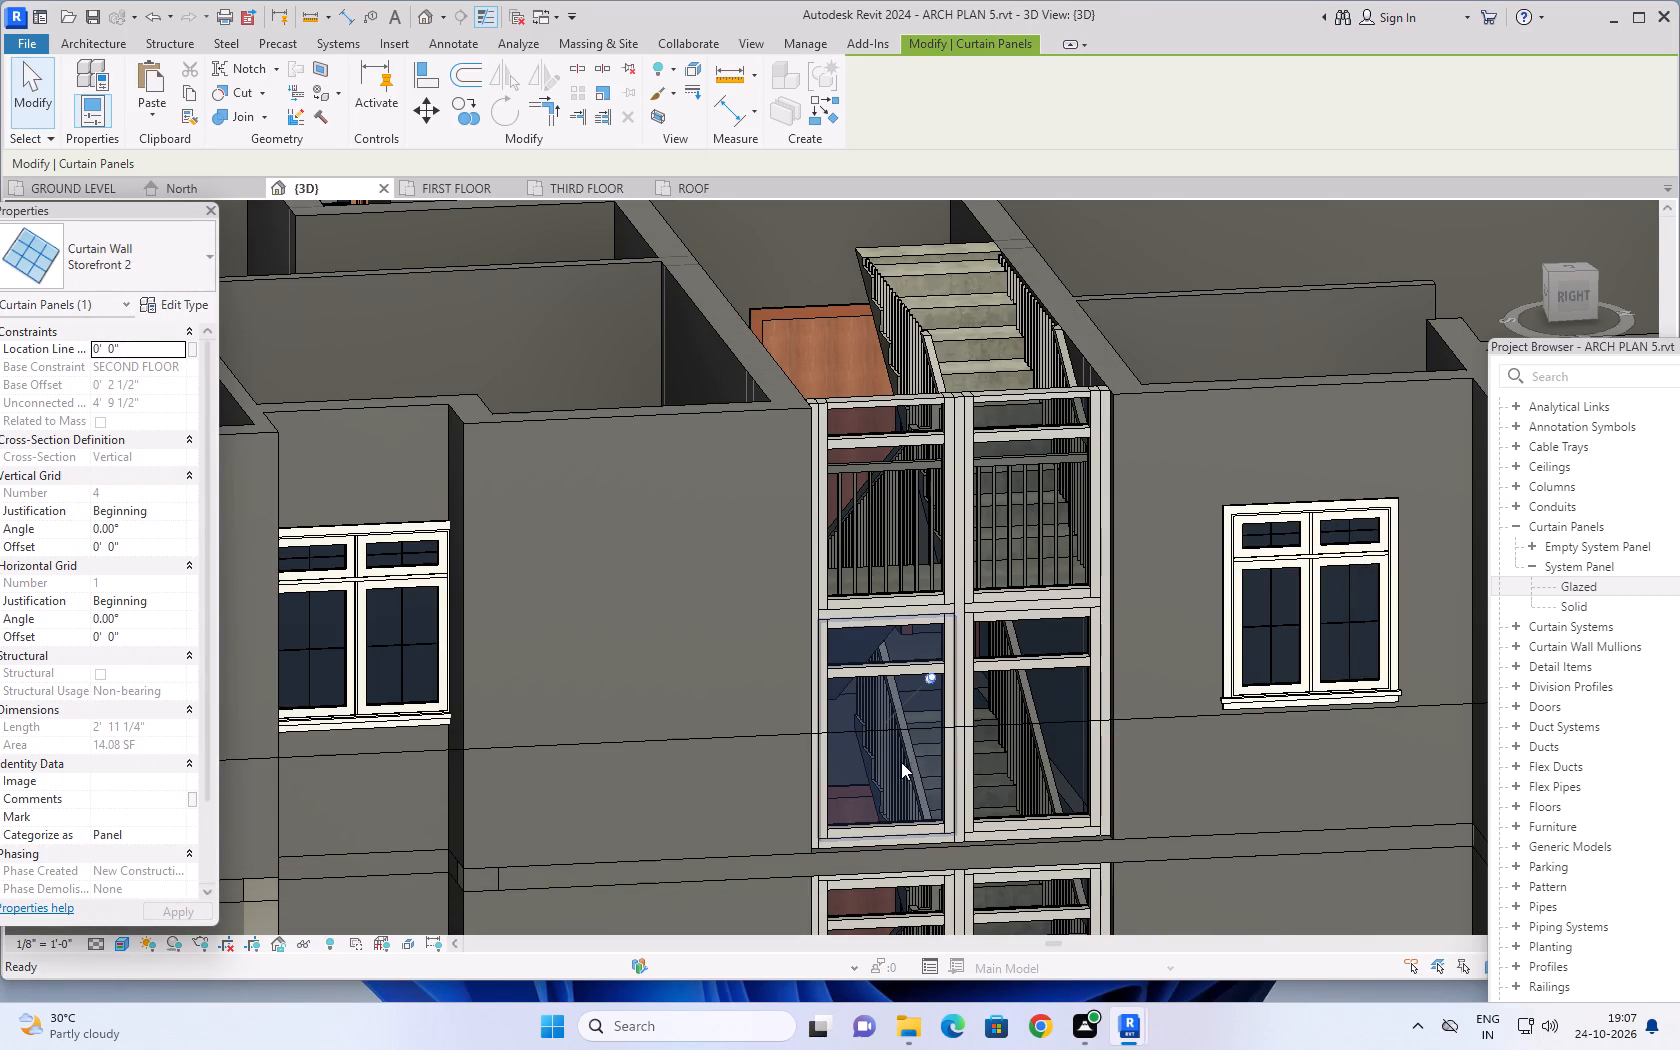
Examine the glazing of the stairwell curtain wall and the surrounding windows from several angles in the 3D view.
{"action": "middle_click_drag", "start_coordinate": [901, 793], "coordinate": [788, 721], "text": "shift"}
{"action": "scroll", "coordinate": [873, 805], "scroll_direction": "down", "scroll_amount": 1, "text": "shift"}
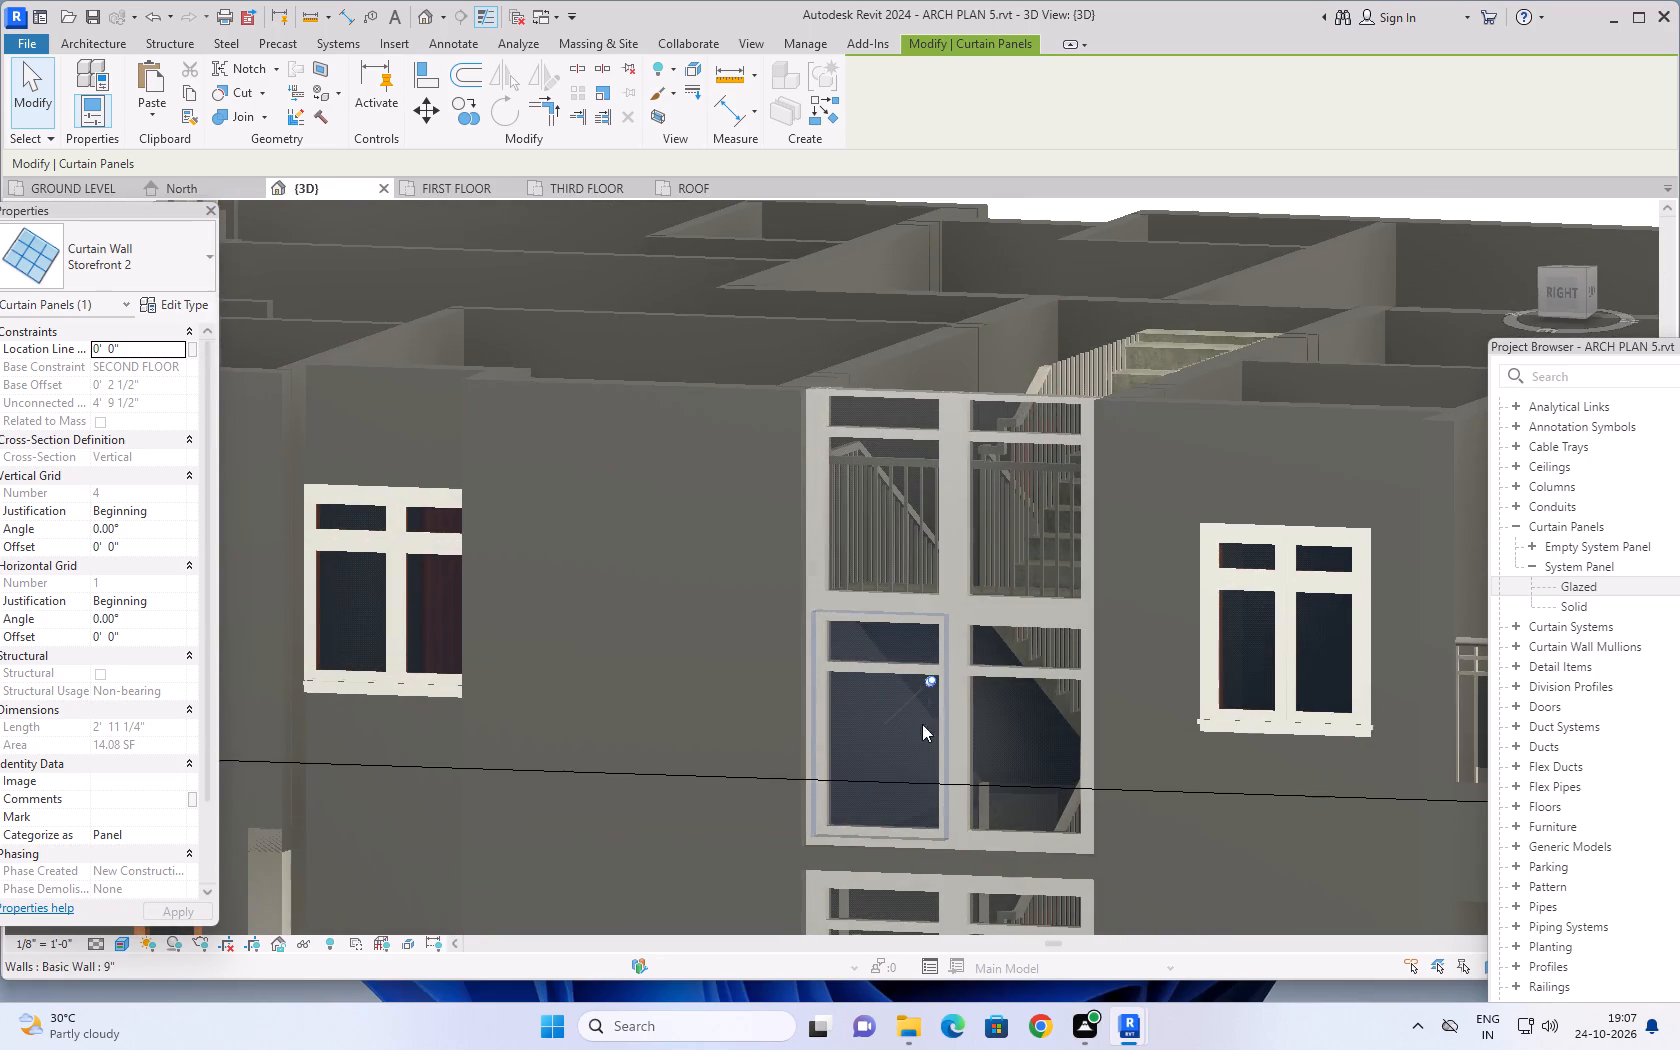
{"action": "scroll", "coordinate": [926, 769], "scroll_direction": "up", "scroll_amount": 7}
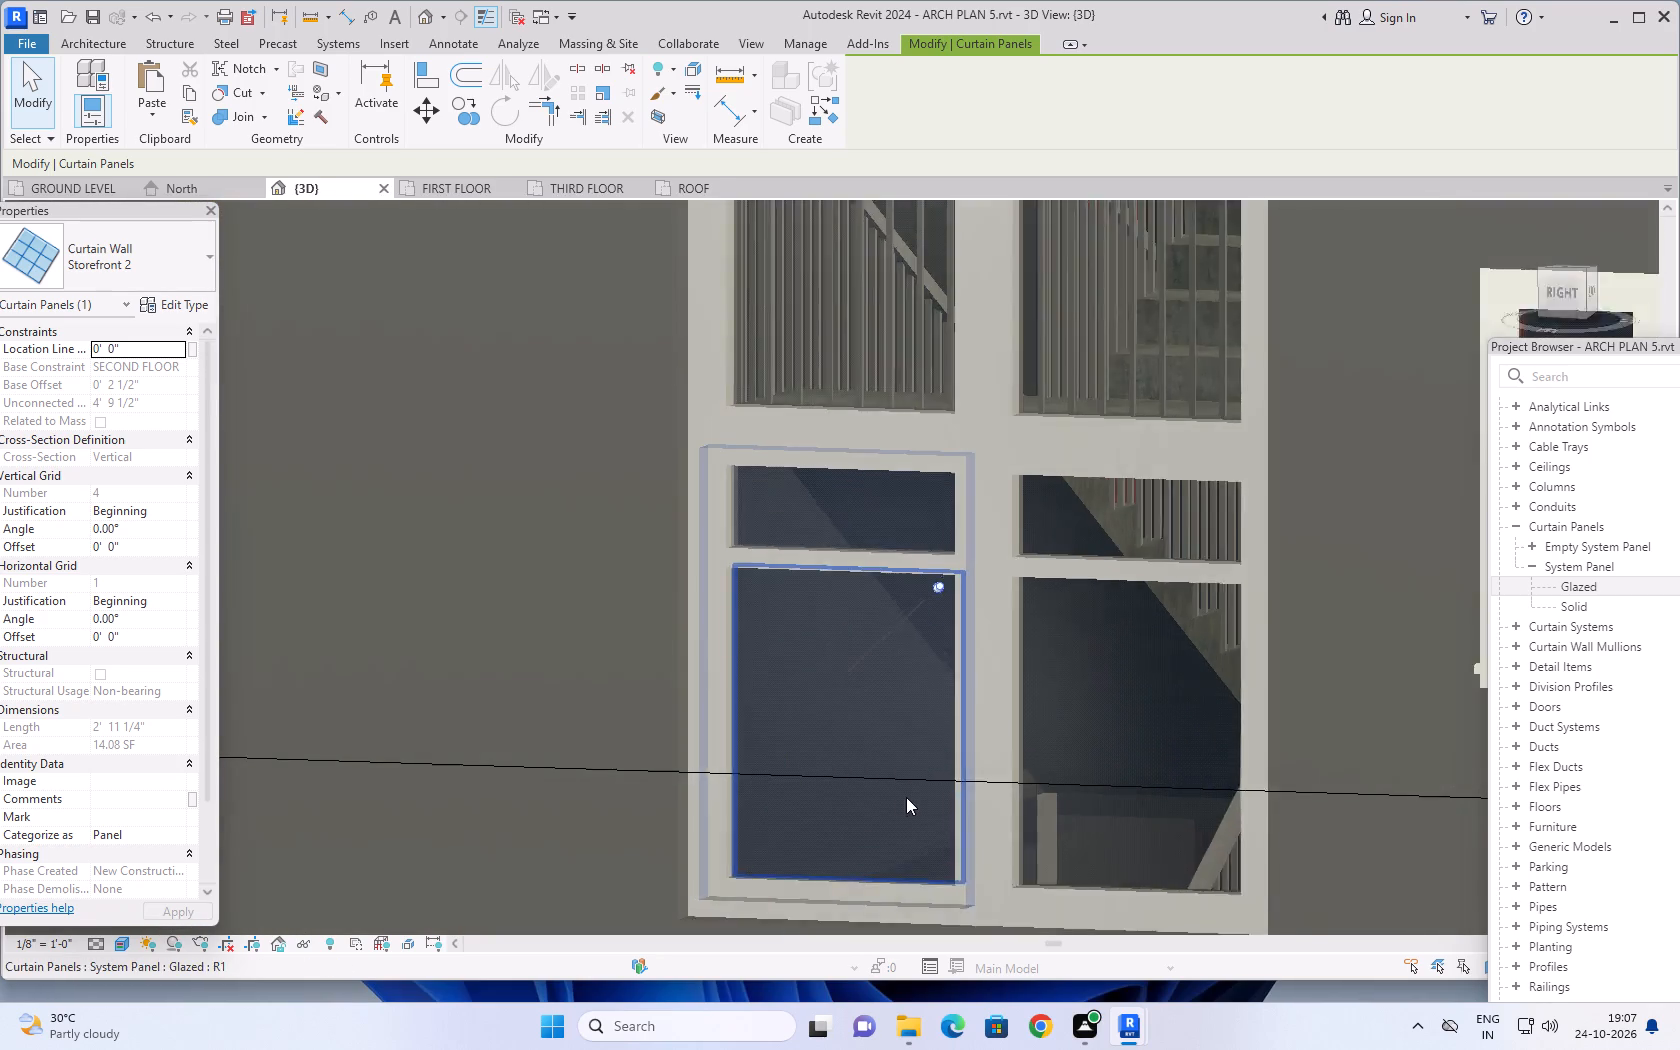
{"action": "scroll", "coordinate": [938, 551], "scroll_direction": "down", "scroll_amount": 10}
{"action": "middle_click_drag", "start_coordinate": [924, 578], "coordinate": [851, 632], "text": "shift"}
{"action": "scroll", "coordinate": [900, 598], "scroll_direction": "down", "scroll_amount": 1, "text": "shift"}
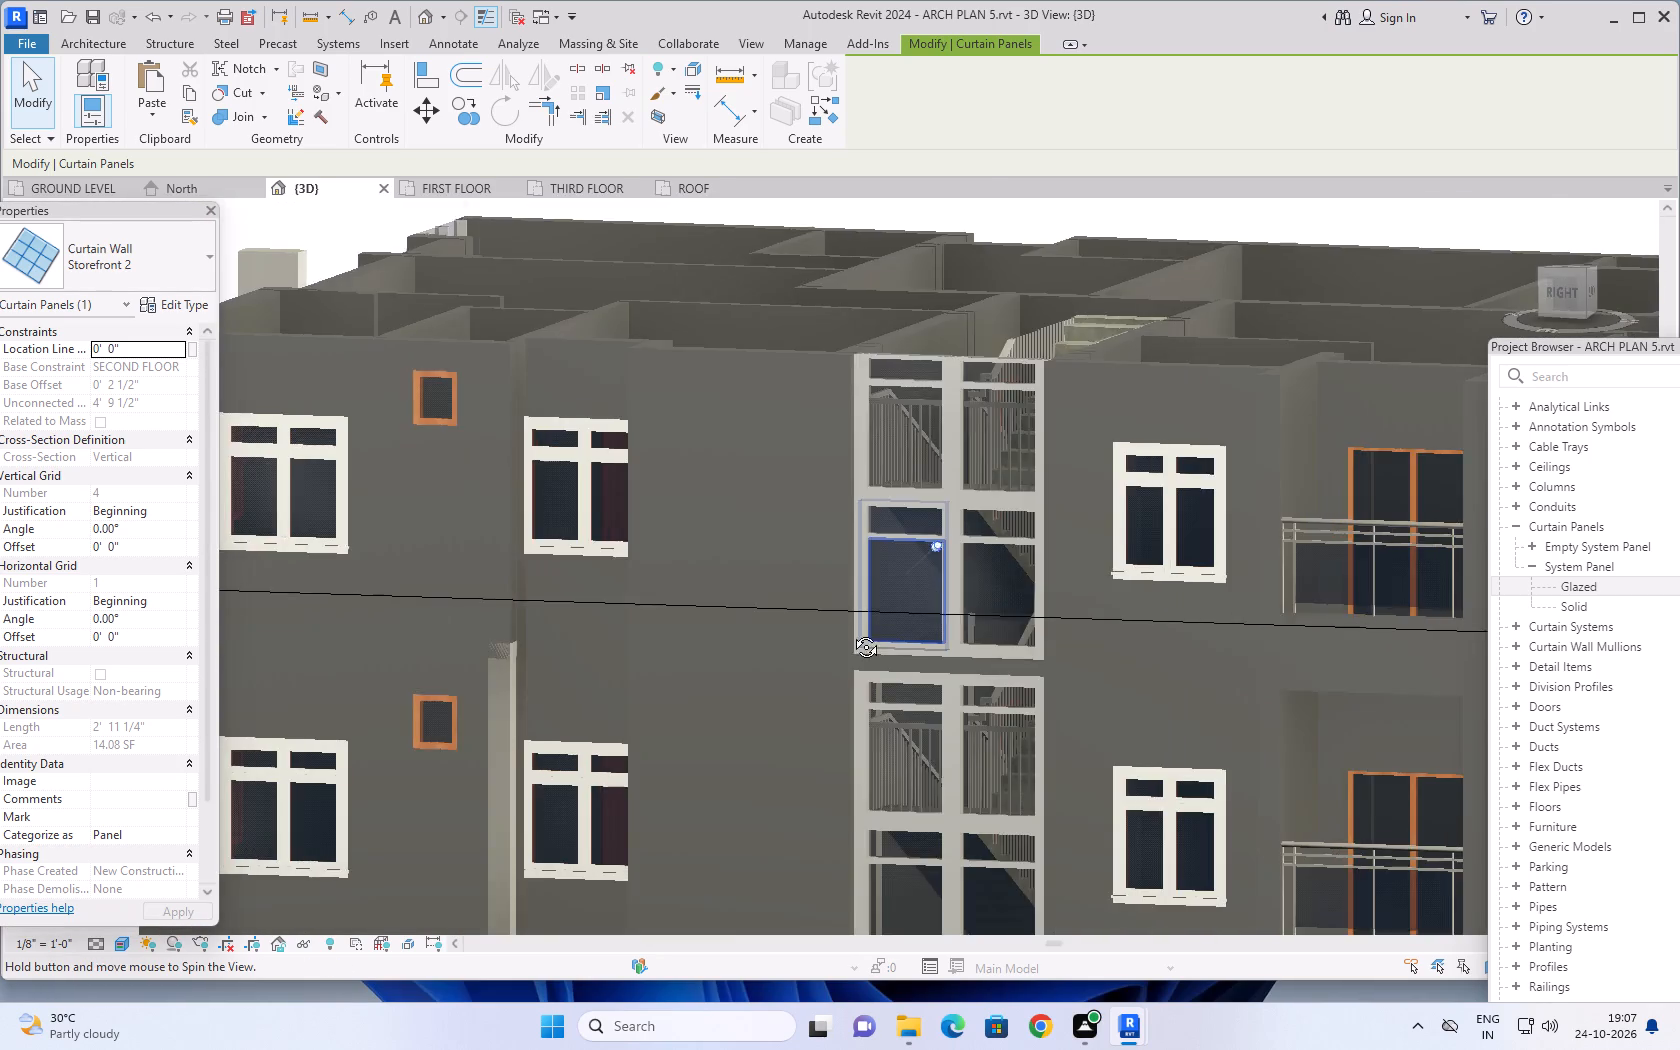
{"action": "middle_click_drag", "start_coordinate": [851, 632], "coordinate": [803, 707], "text": "shift"}
{"action": "left_click", "coordinate": [783, 481]}
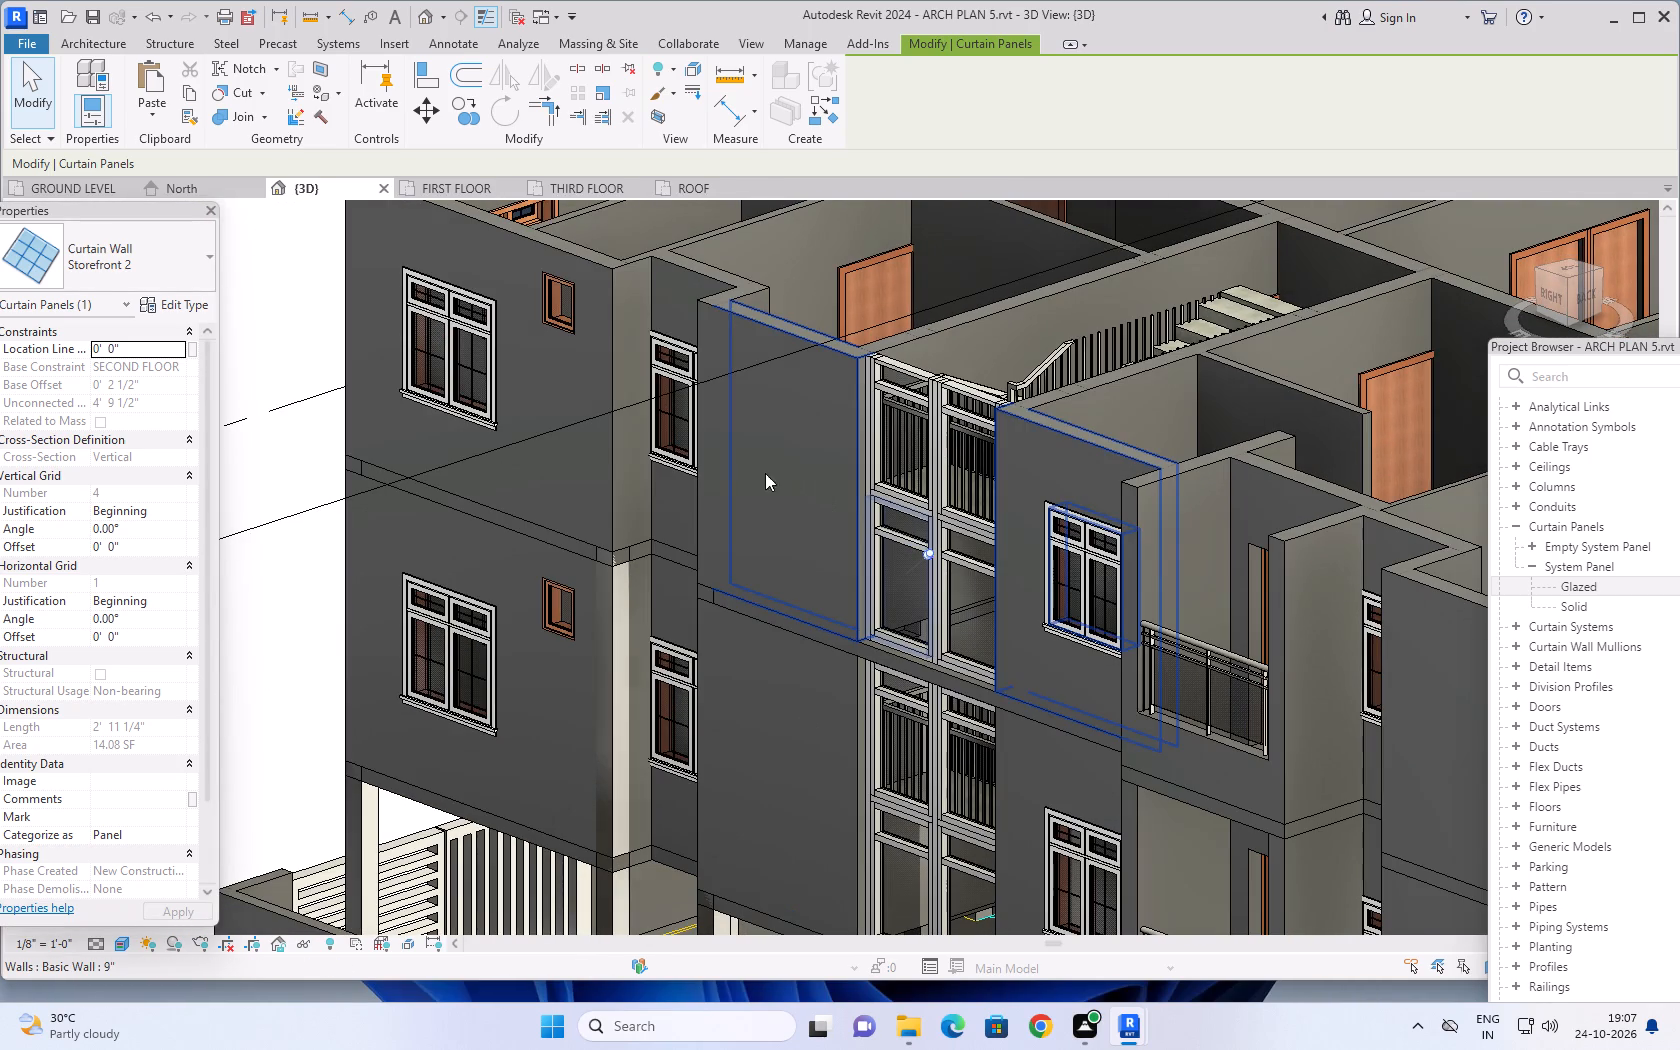
{"action": "left_click", "coordinate": [312, 329]}
{"action": "middle_click_drag", "start_coordinate": [672, 784], "coordinate": [789, 792]}
{"action": "scroll", "coordinate": [681, 801], "scroll_direction": "down", "scroll_amount": 1, "text": "shift"}
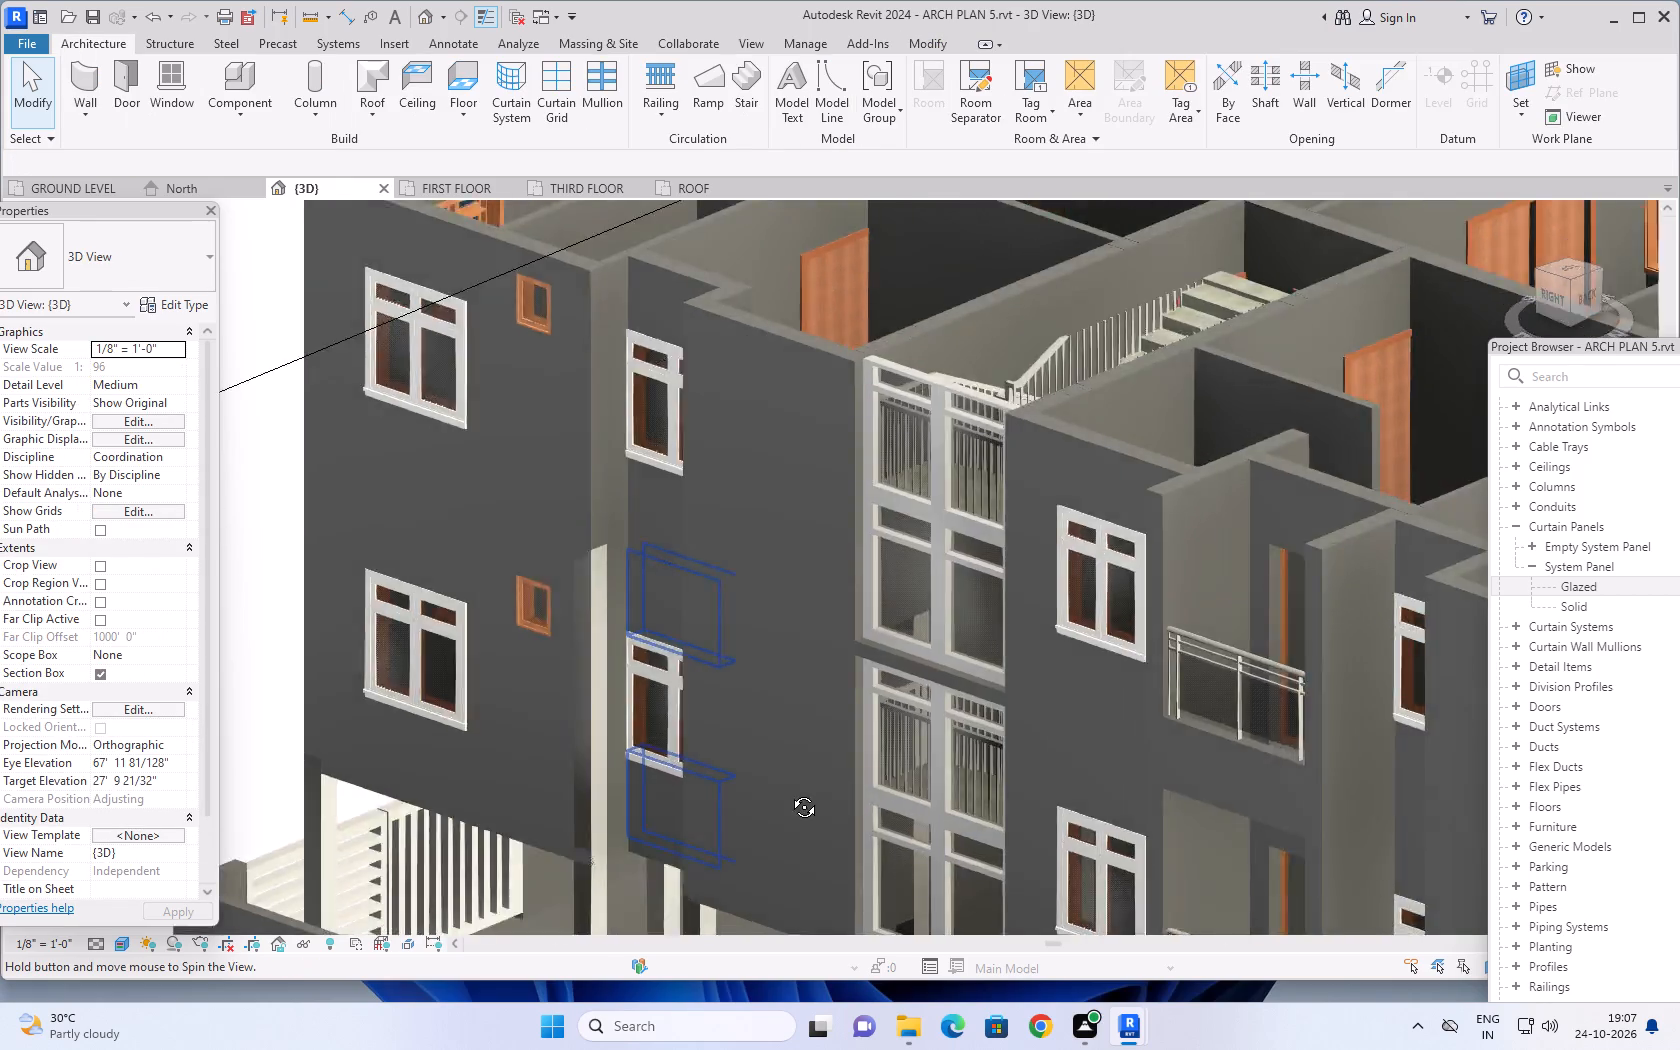
{"action": "middle_click_drag", "start_coordinate": [789, 792], "coordinate": [1060, 690]}
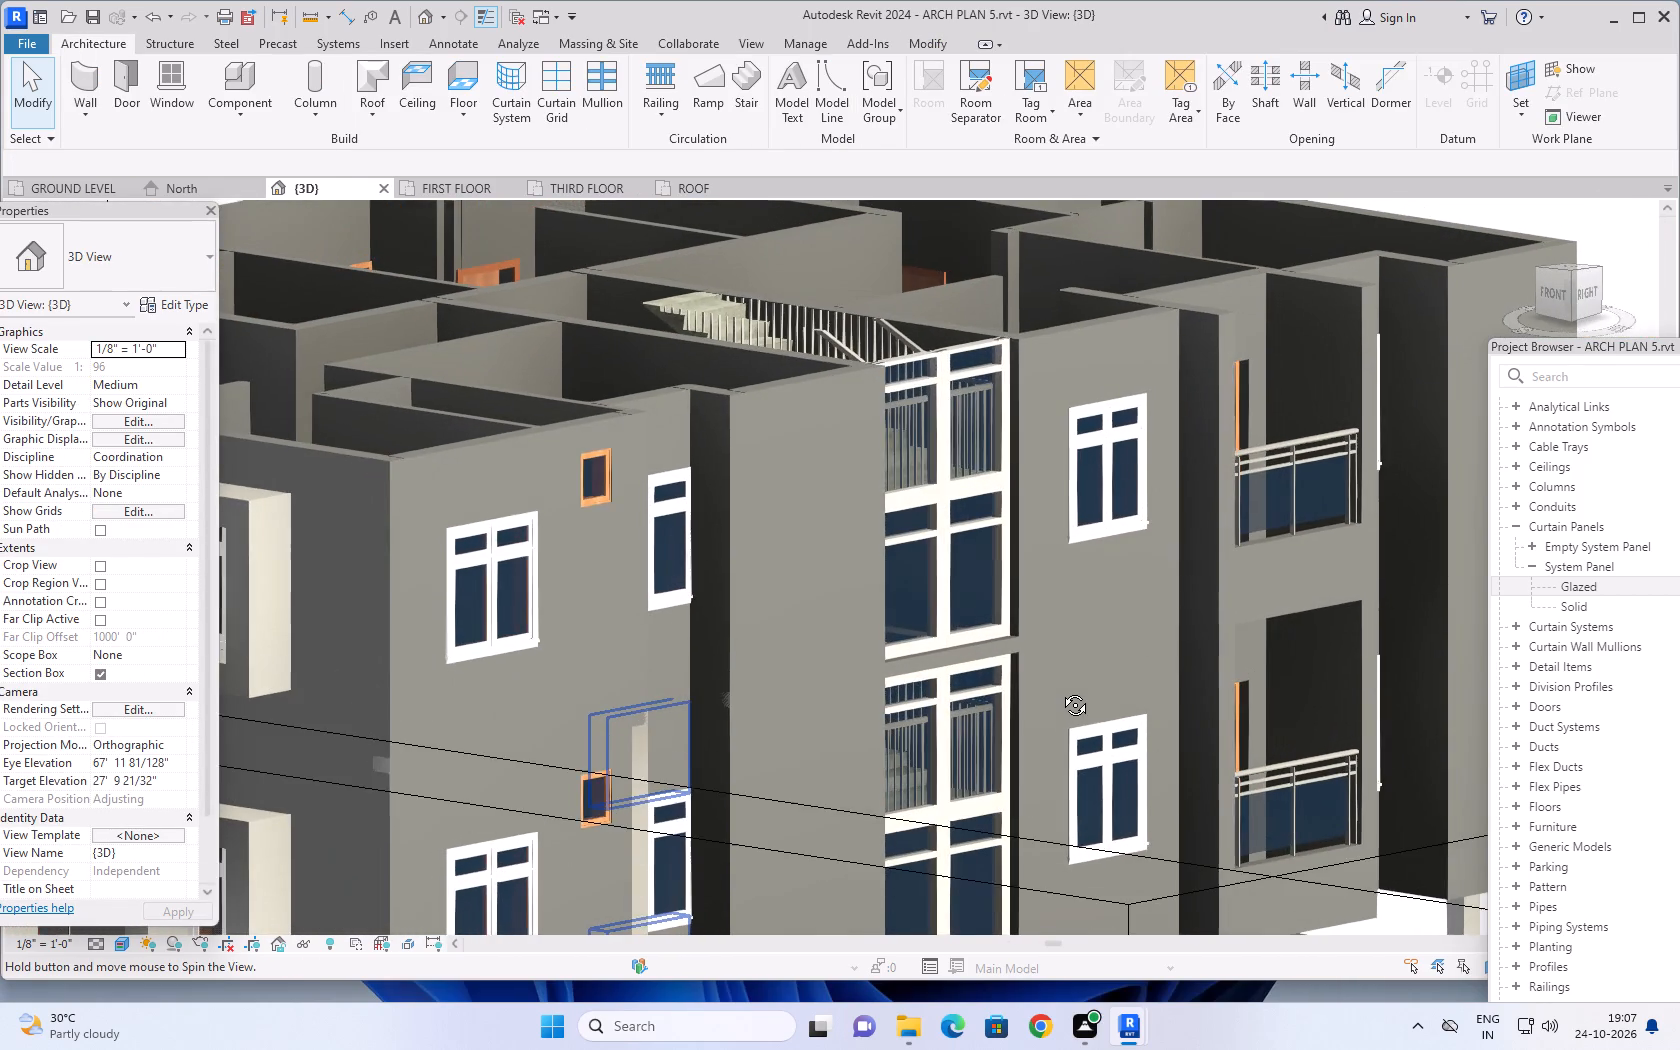
{"action": "middle_click_drag", "start_coordinate": [1060, 690], "coordinate": [920, 695]}
{"action": "scroll", "coordinate": [977, 701], "scroll_direction": "down", "scroll_amount": 2, "text": "shift"}
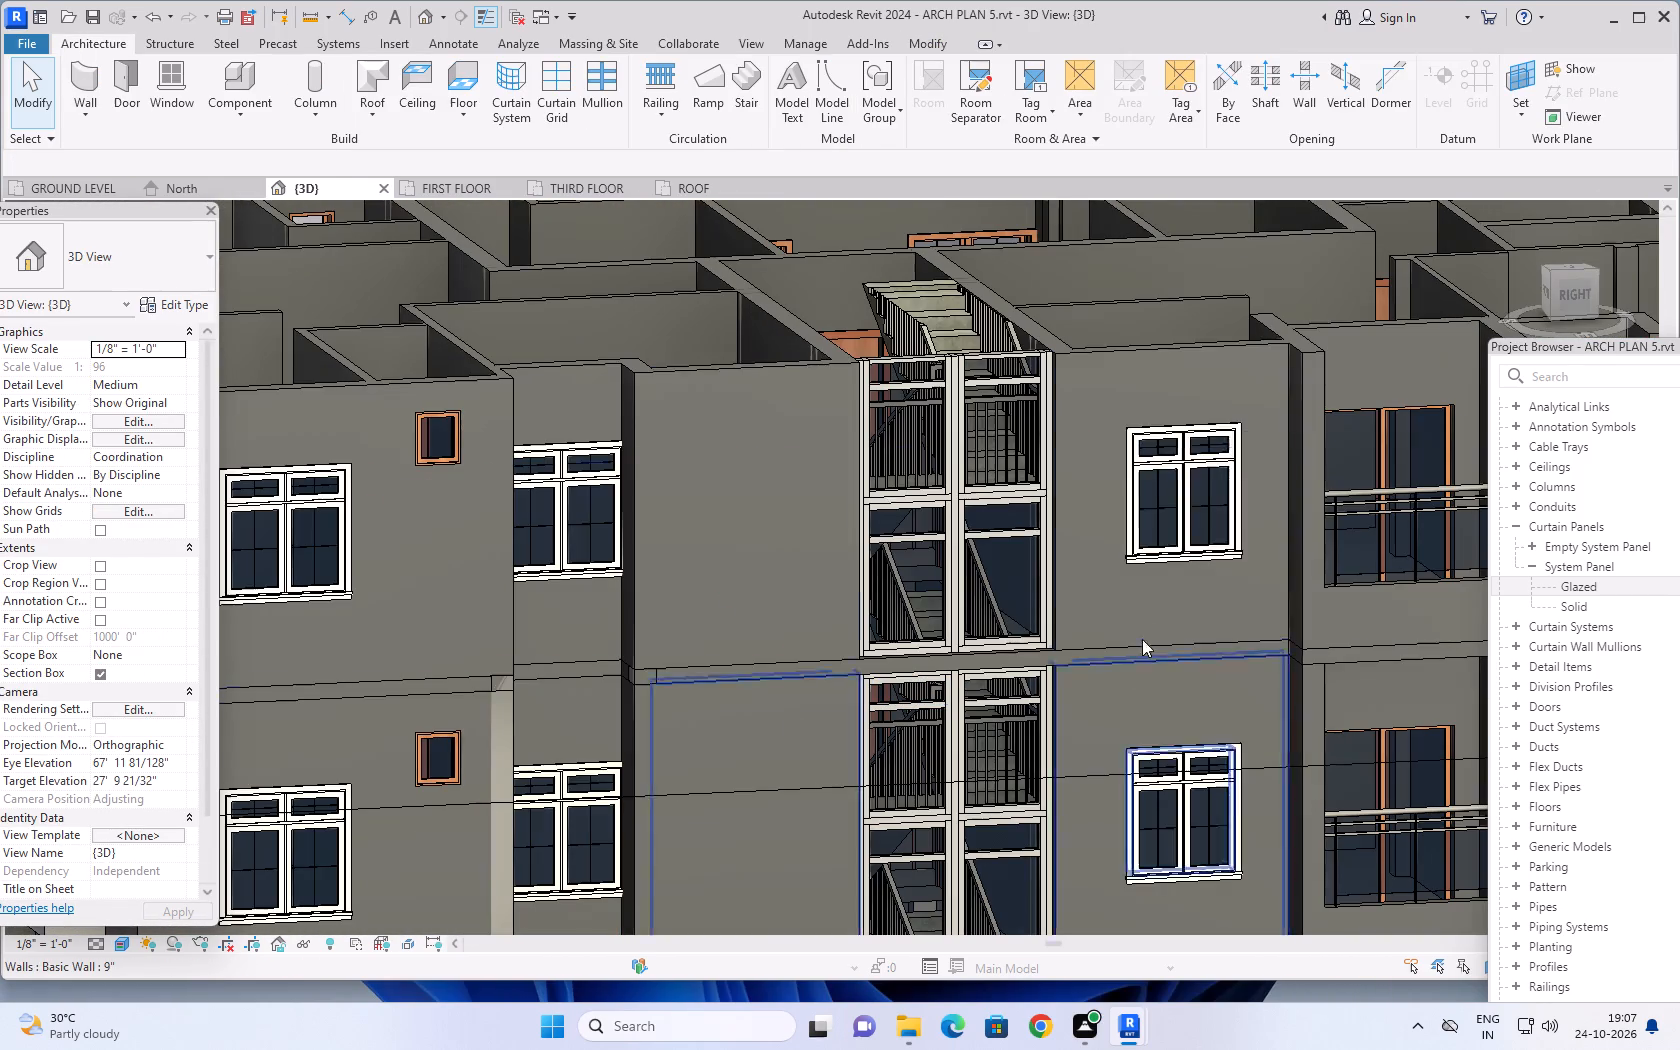
{"action": "middle_click_drag", "start_coordinate": [1213, 528], "coordinate": [1089, 615], "text": "shift"}
{"action": "scroll", "coordinate": [1108, 610], "scroll_direction": "down", "scroll_amount": 1, "text": "shift"}
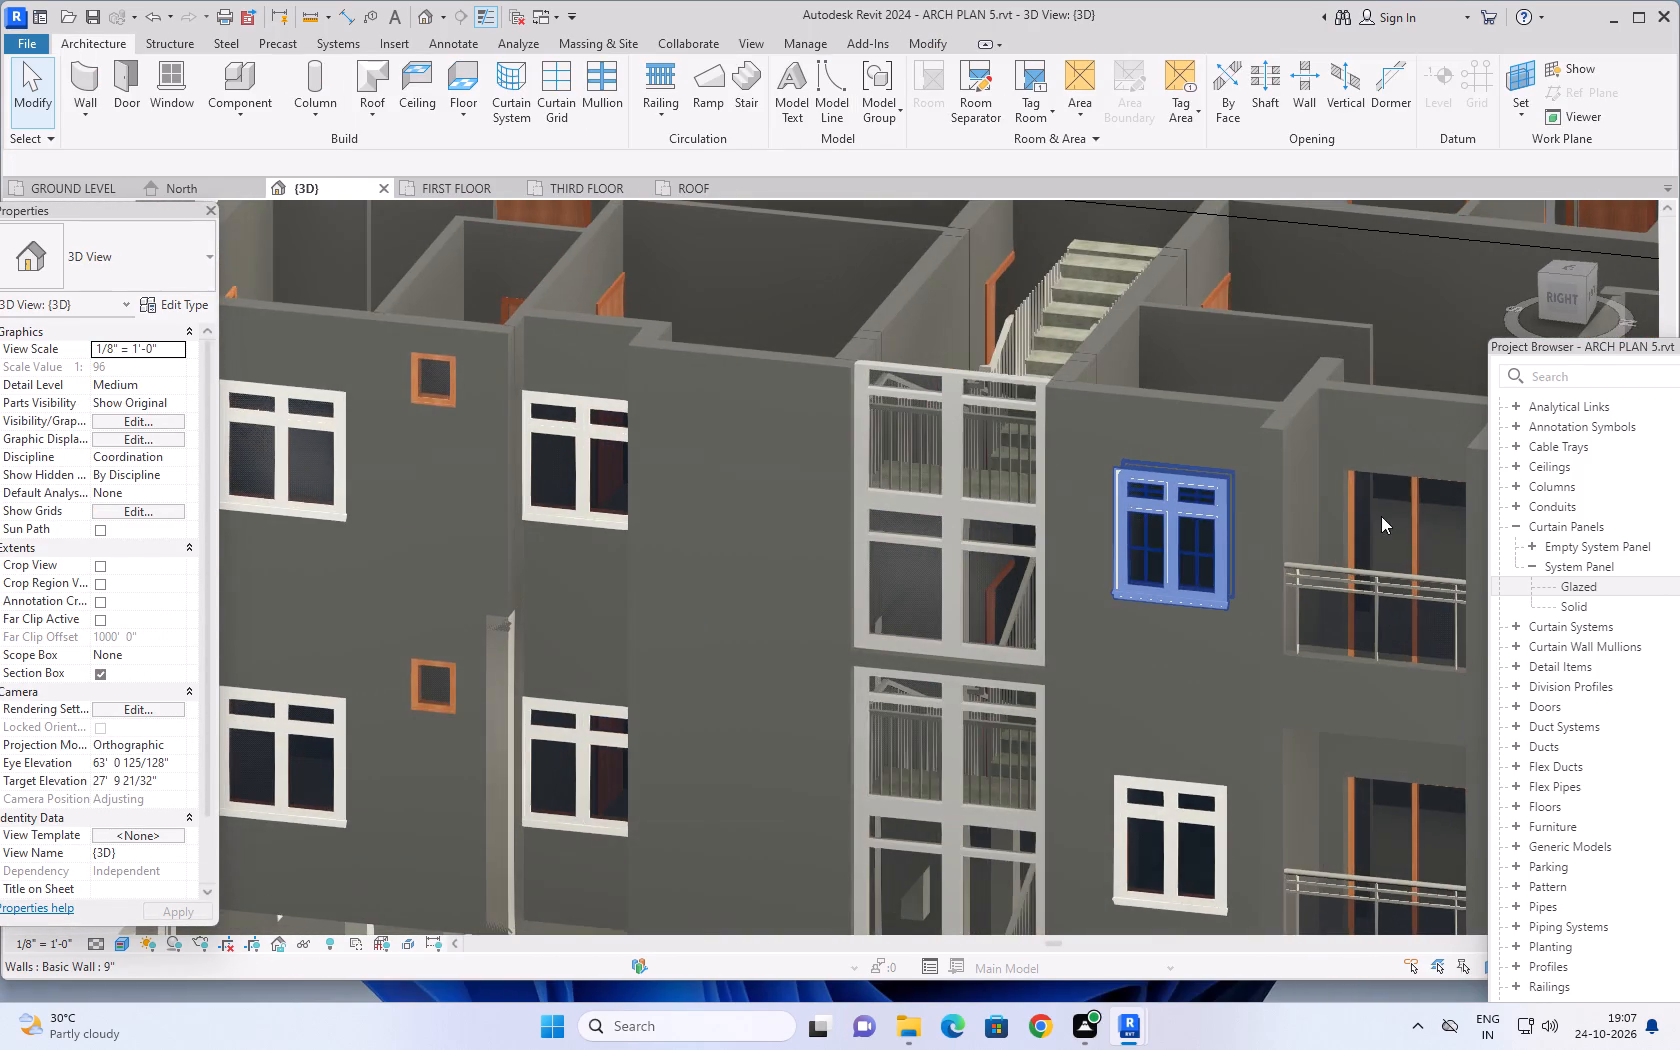
{"action": "scroll", "coordinate": [708, 449], "scroll_direction": "up", "scroll_amount": 3}
{"action": "scroll", "coordinate": [581, 496], "scroll_direction": "up", "scroll_amount": 3}
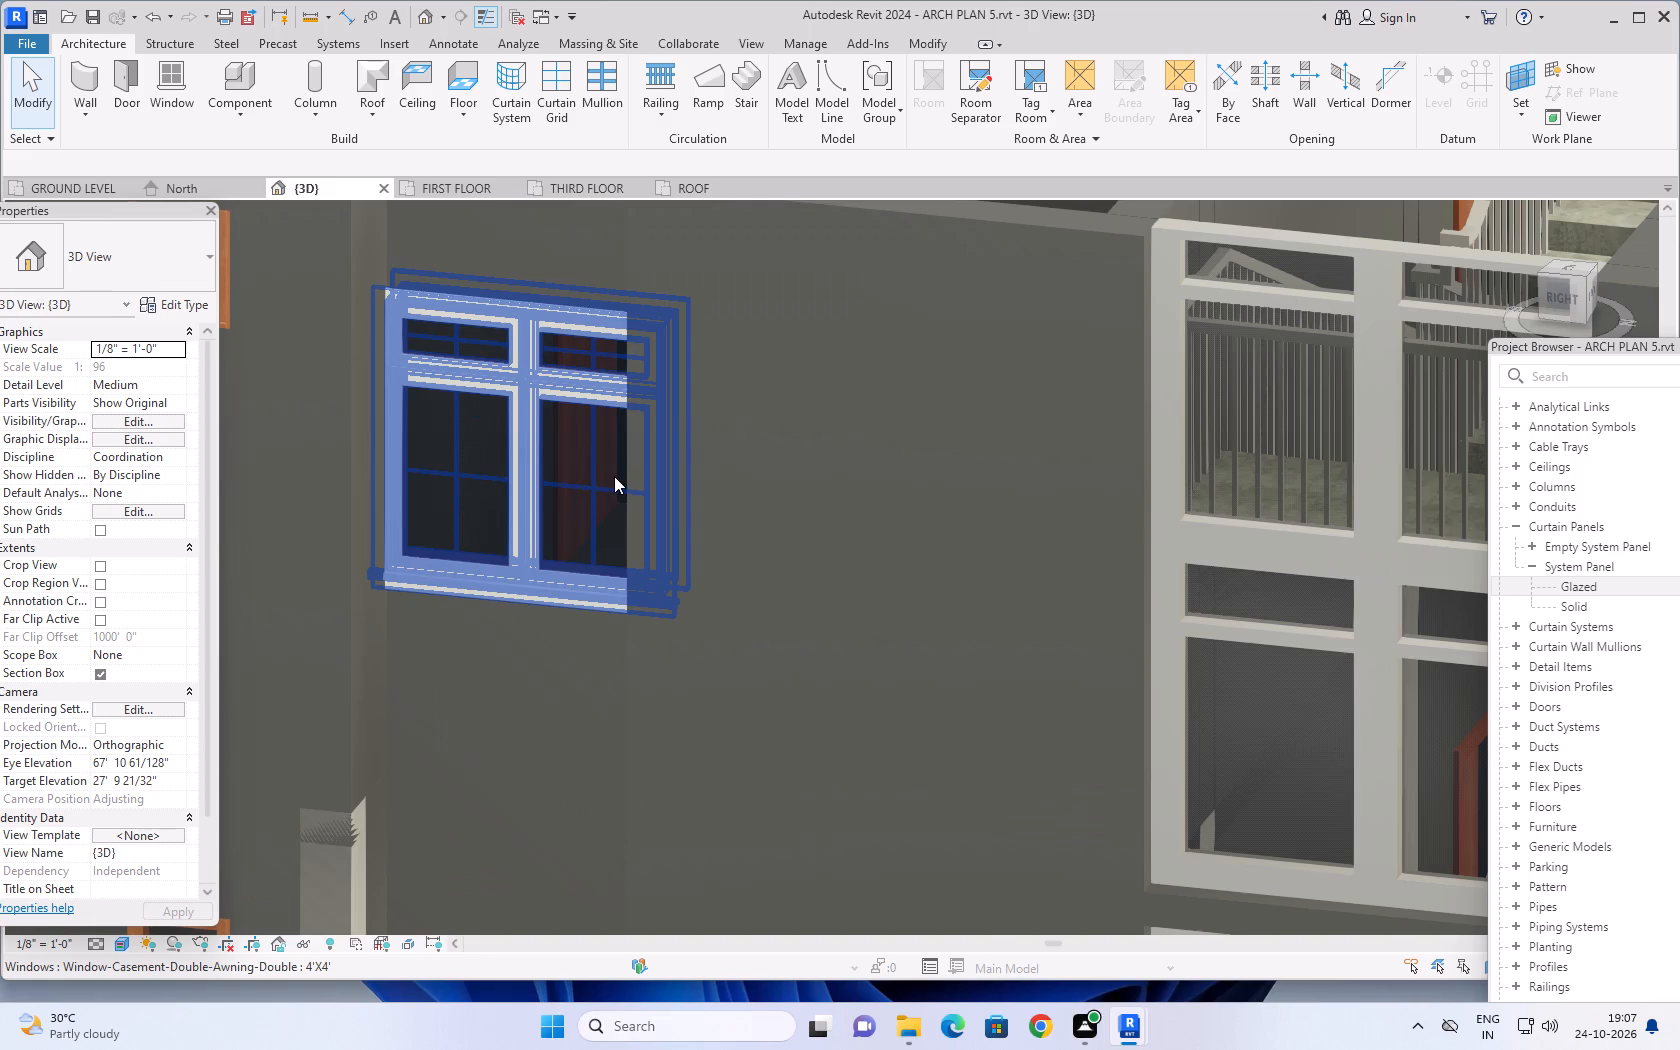
{"action": "scroll", "coordinate": [614, 476], "scroll_direction": "down", "scroll_amount": 5}
{"action": "scroll", "coordinate": [570, 568], "scroll_direction": "up", "scroll_amount": 2}
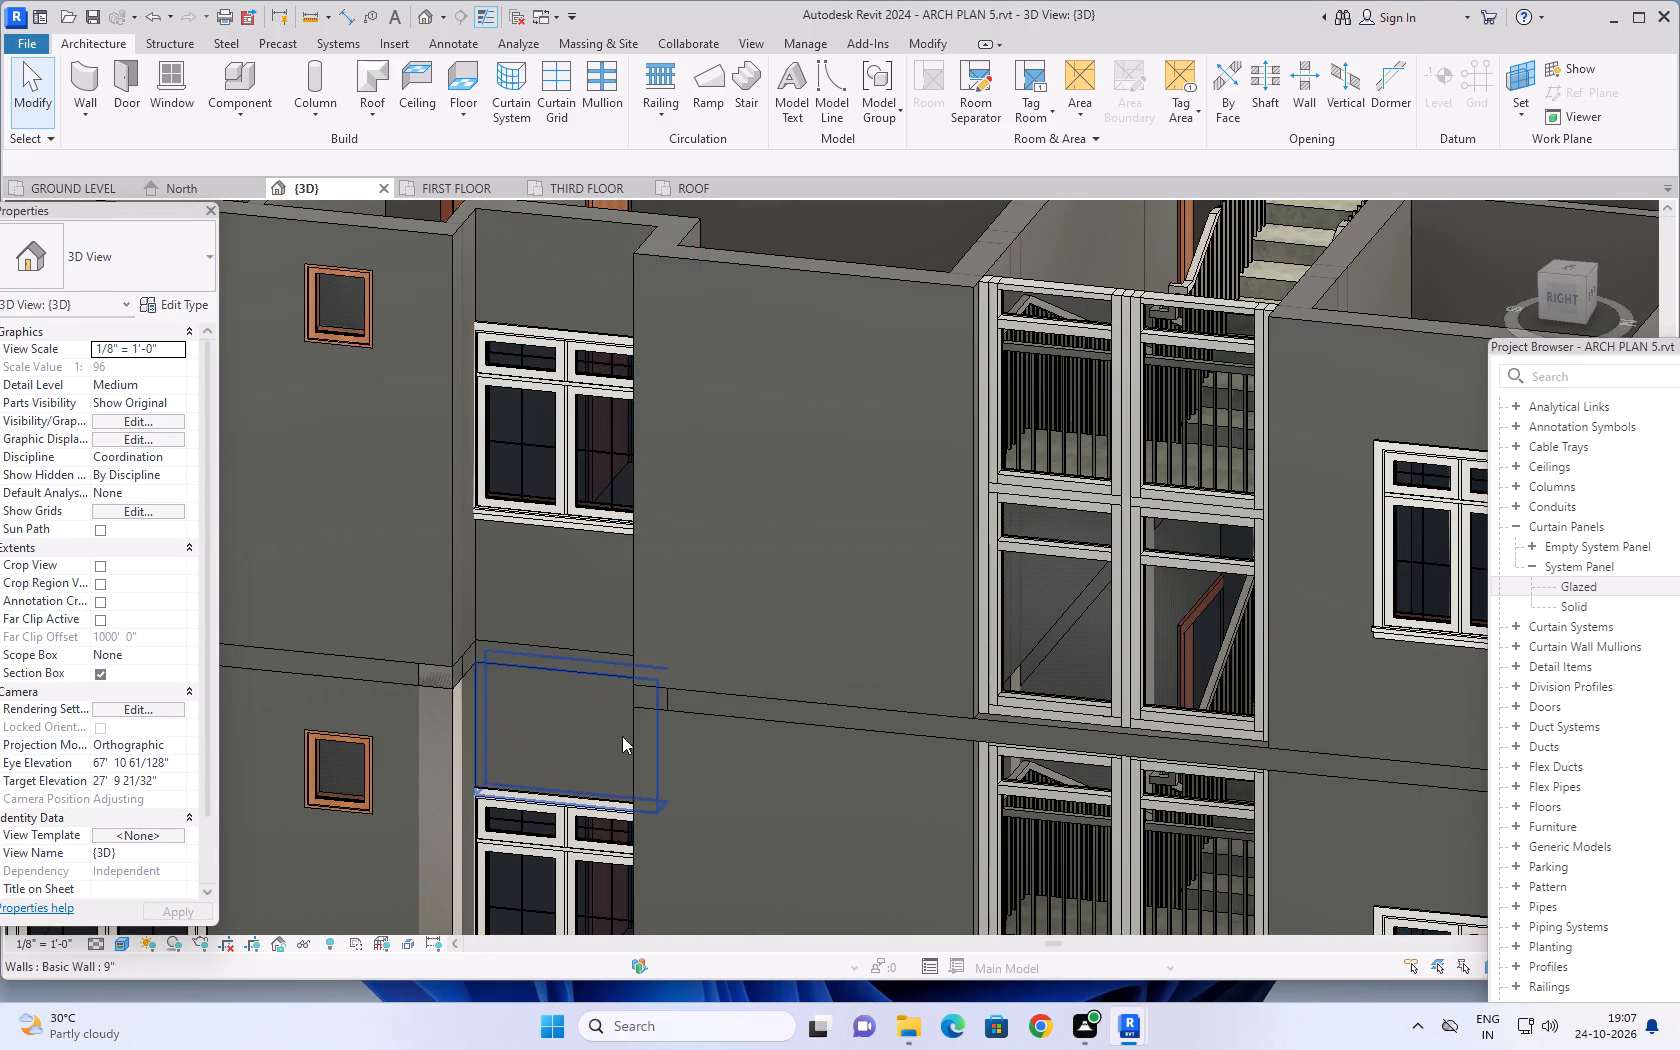
Inspect the type properties and glass panel material of the second-floor 4'X4' casement window beside the stairwell.
{"action": "left_click", "coordinate": [614, 458]}
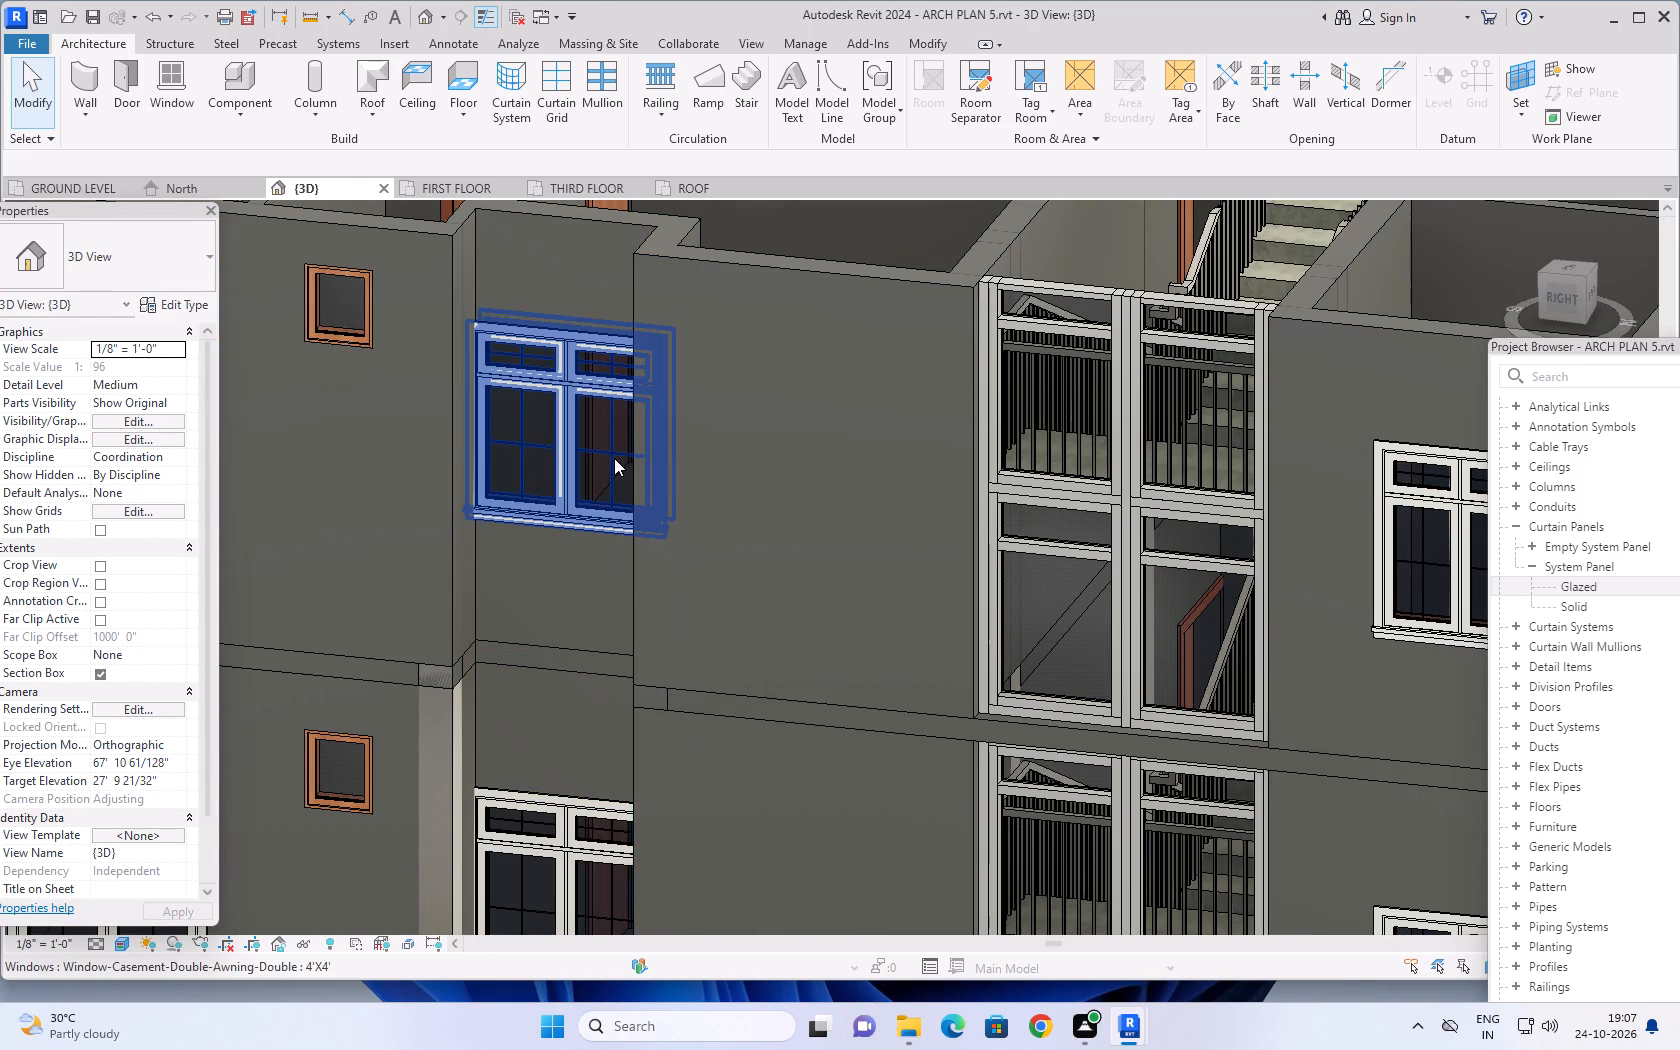
{"action": "left_click", "coordinate": [181, 303]}
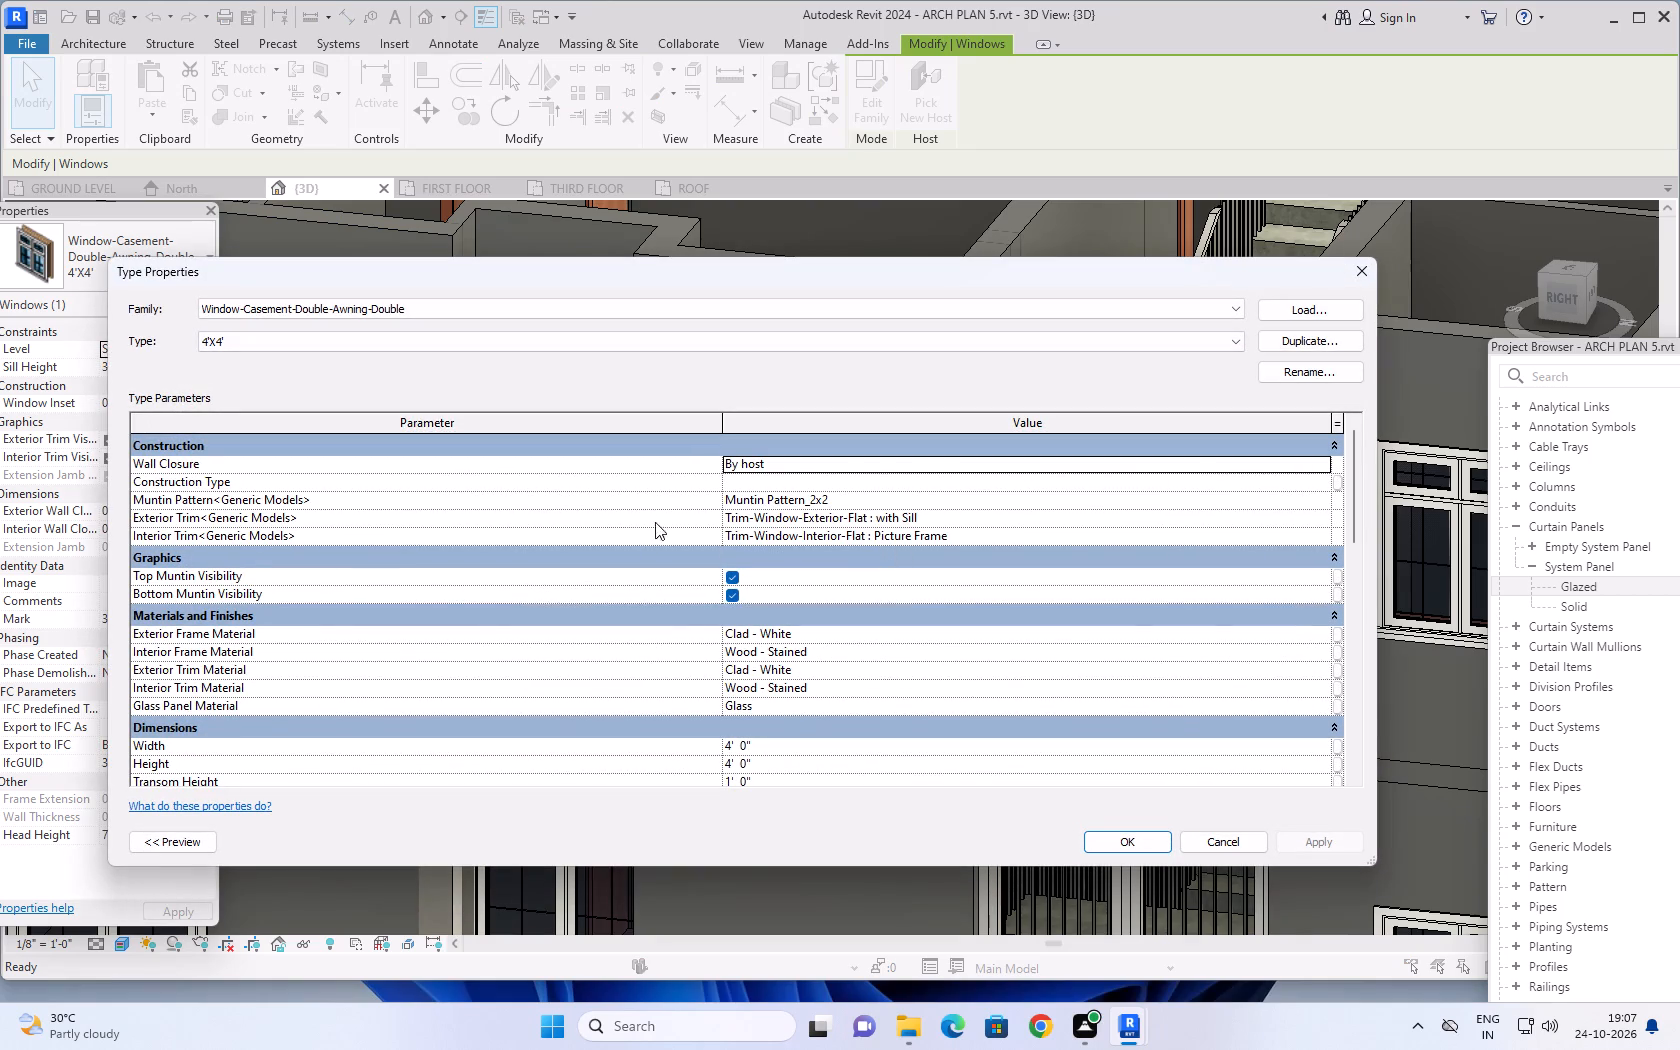
{"action": "scroll", "coordinate": [1022, 597], "scroll_direction": "down", "scroll_amount": 3}
{"action": "scroll", "coordinate": [1019, 604], "scroll_direction": "up", "scroll_amount": 2}
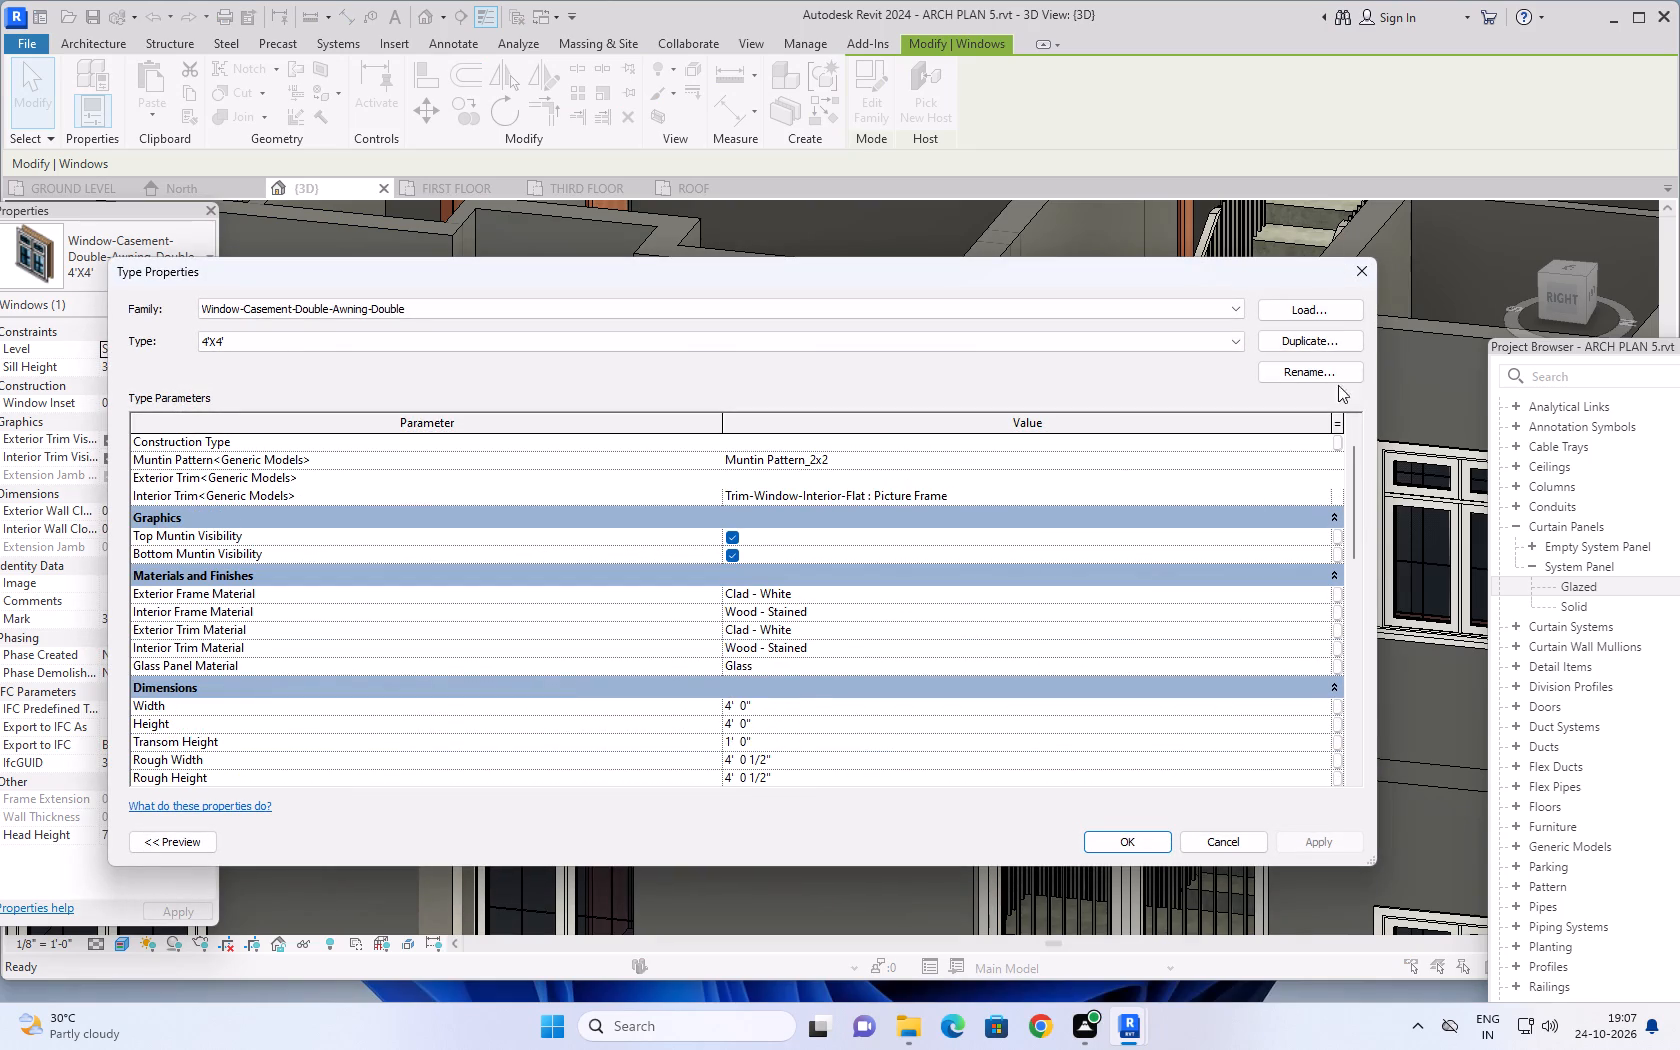
{"action": "left_click", "coordinate": [1365, 276]}
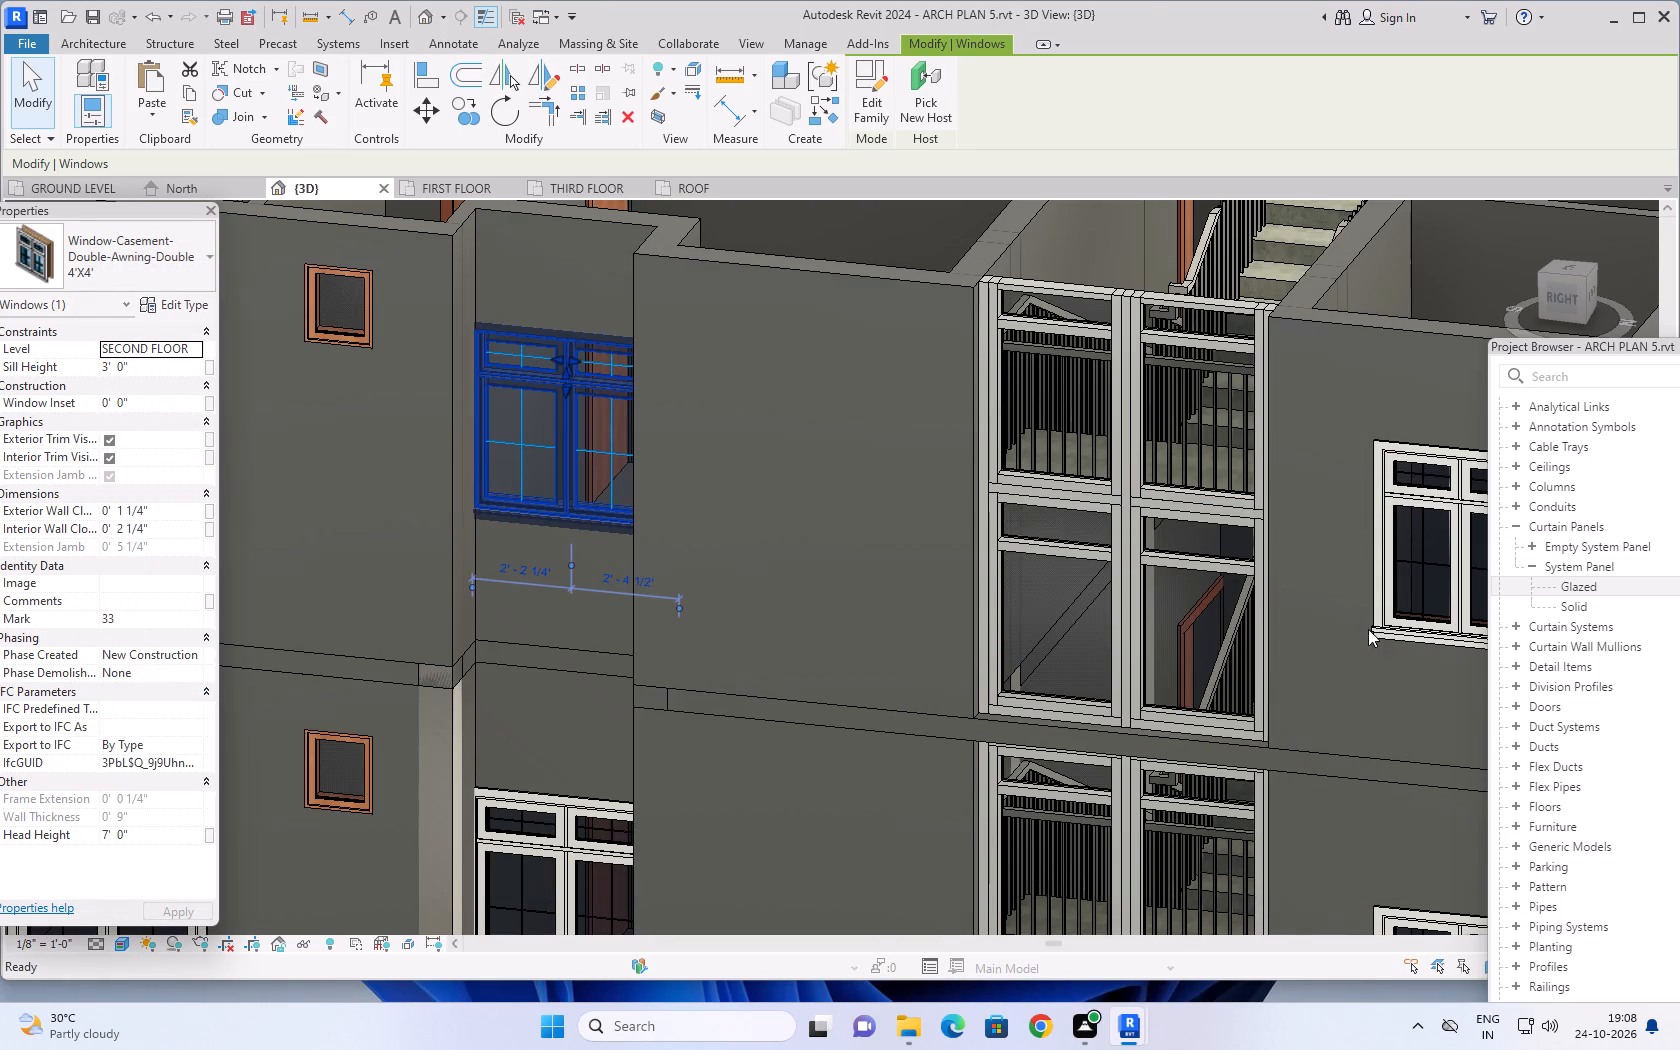
Undo the last several edits, back to before the section box cut the building down to its lower floors.
{"action": "key", "text": "ctrl+z"}
{"action": "key", "text": "ctrl+z"}
{"action": "key", "text": "ctrl+z"}
{"action": "key", "text": "ctrl+z"}
{"action": "key", "text": "ctrl+z"}
{"action": "key", "text": "ctrl+z"}
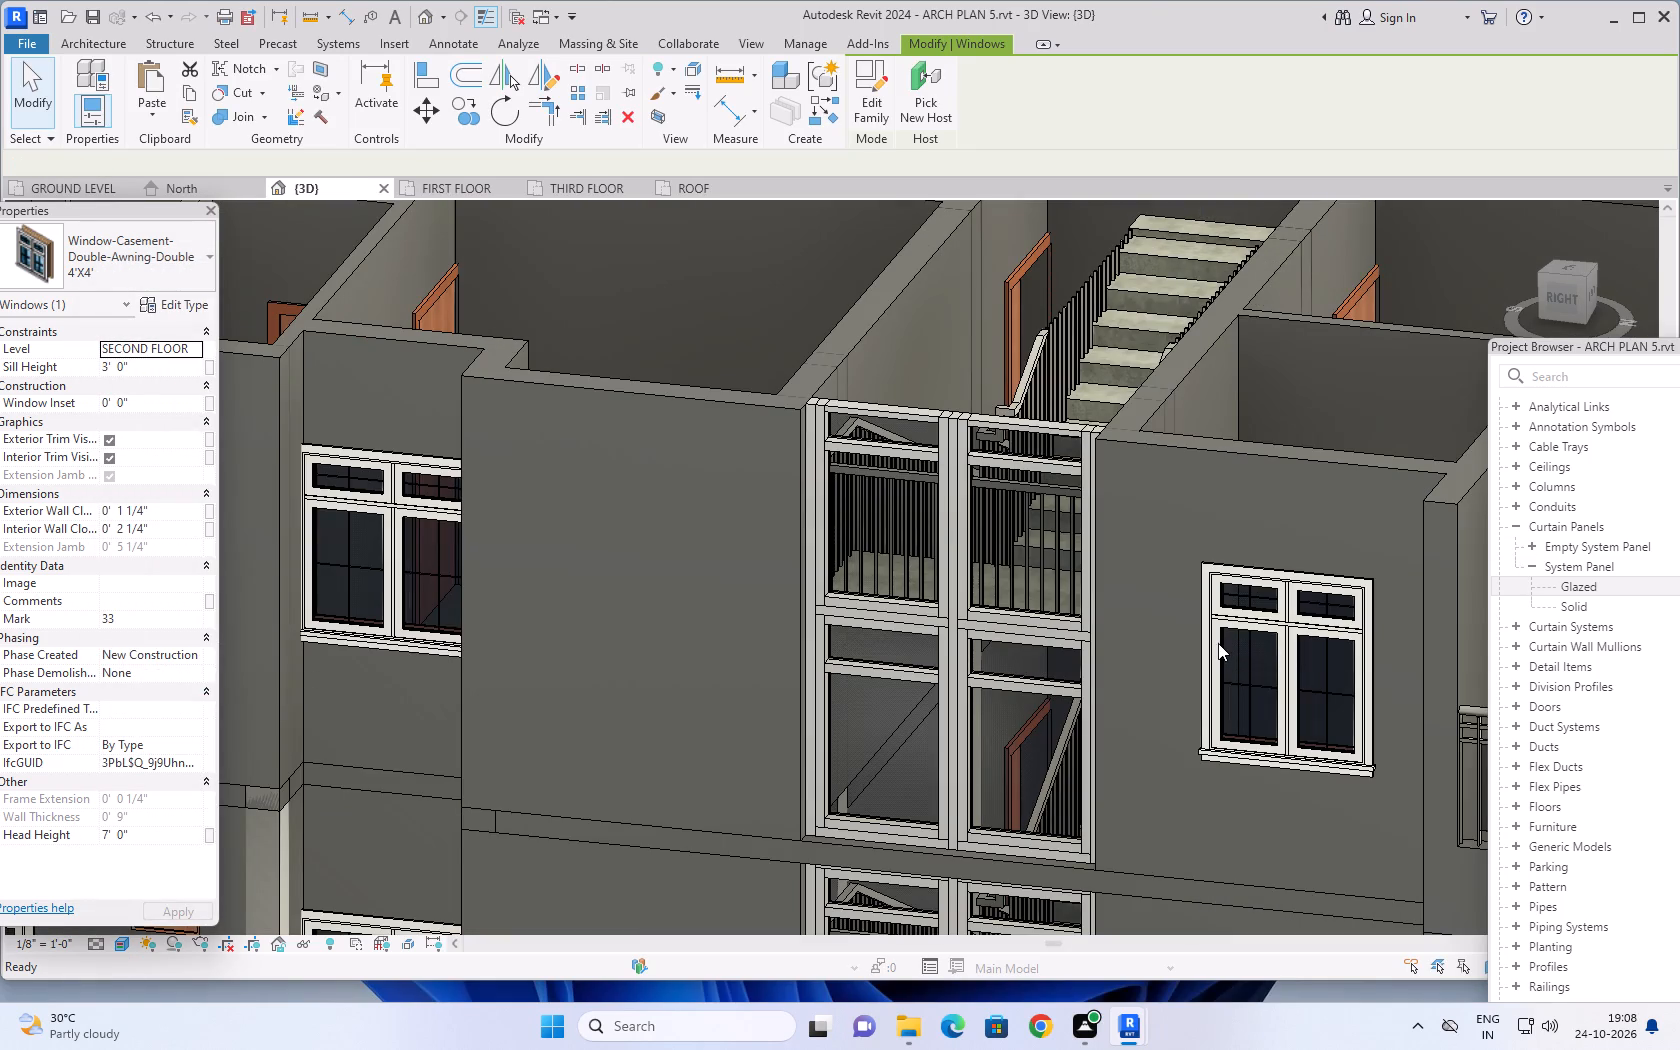
{"action": "key", "text": "ctrl+z"}
Examine the whole building's exterior from all sides, ending at the stairwell curtain wall facade.
{"action": "scroll", "coordinate": [774, 583], "scroll_direction": "up", "scroll_amount": 2}
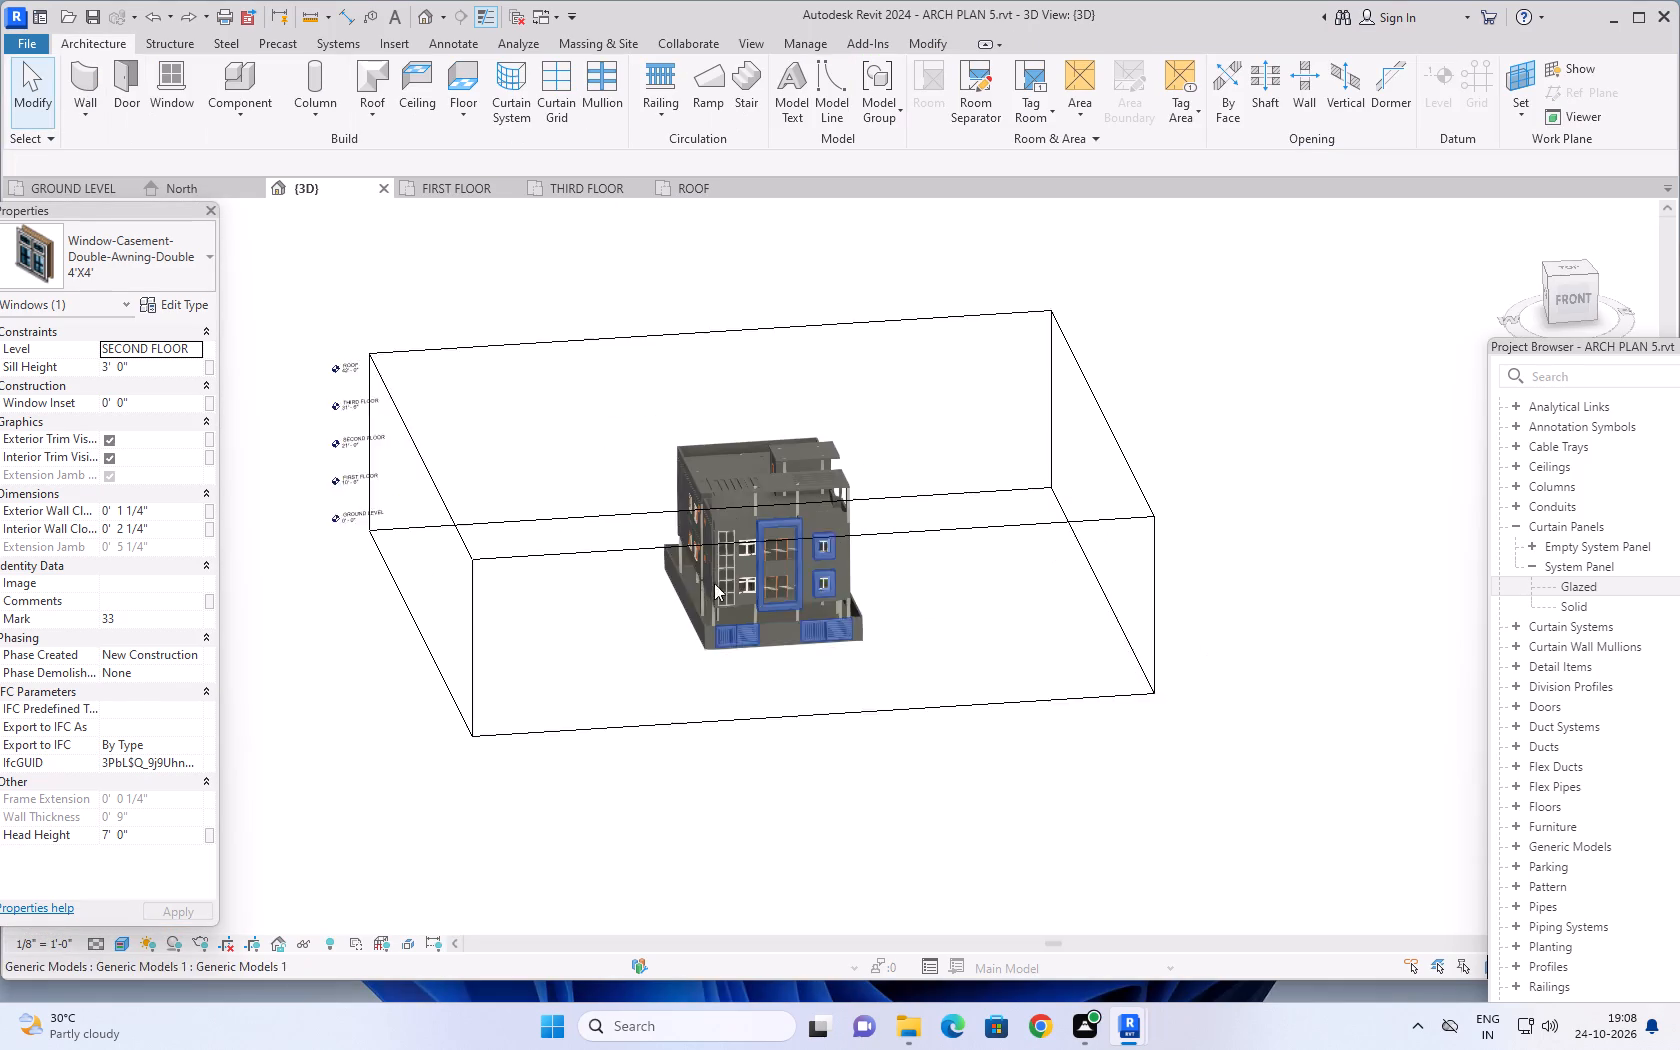
{"action": "scroll", "coordinate": [845, 600], "scroll_direction": "up", "scroll_amount": 7}
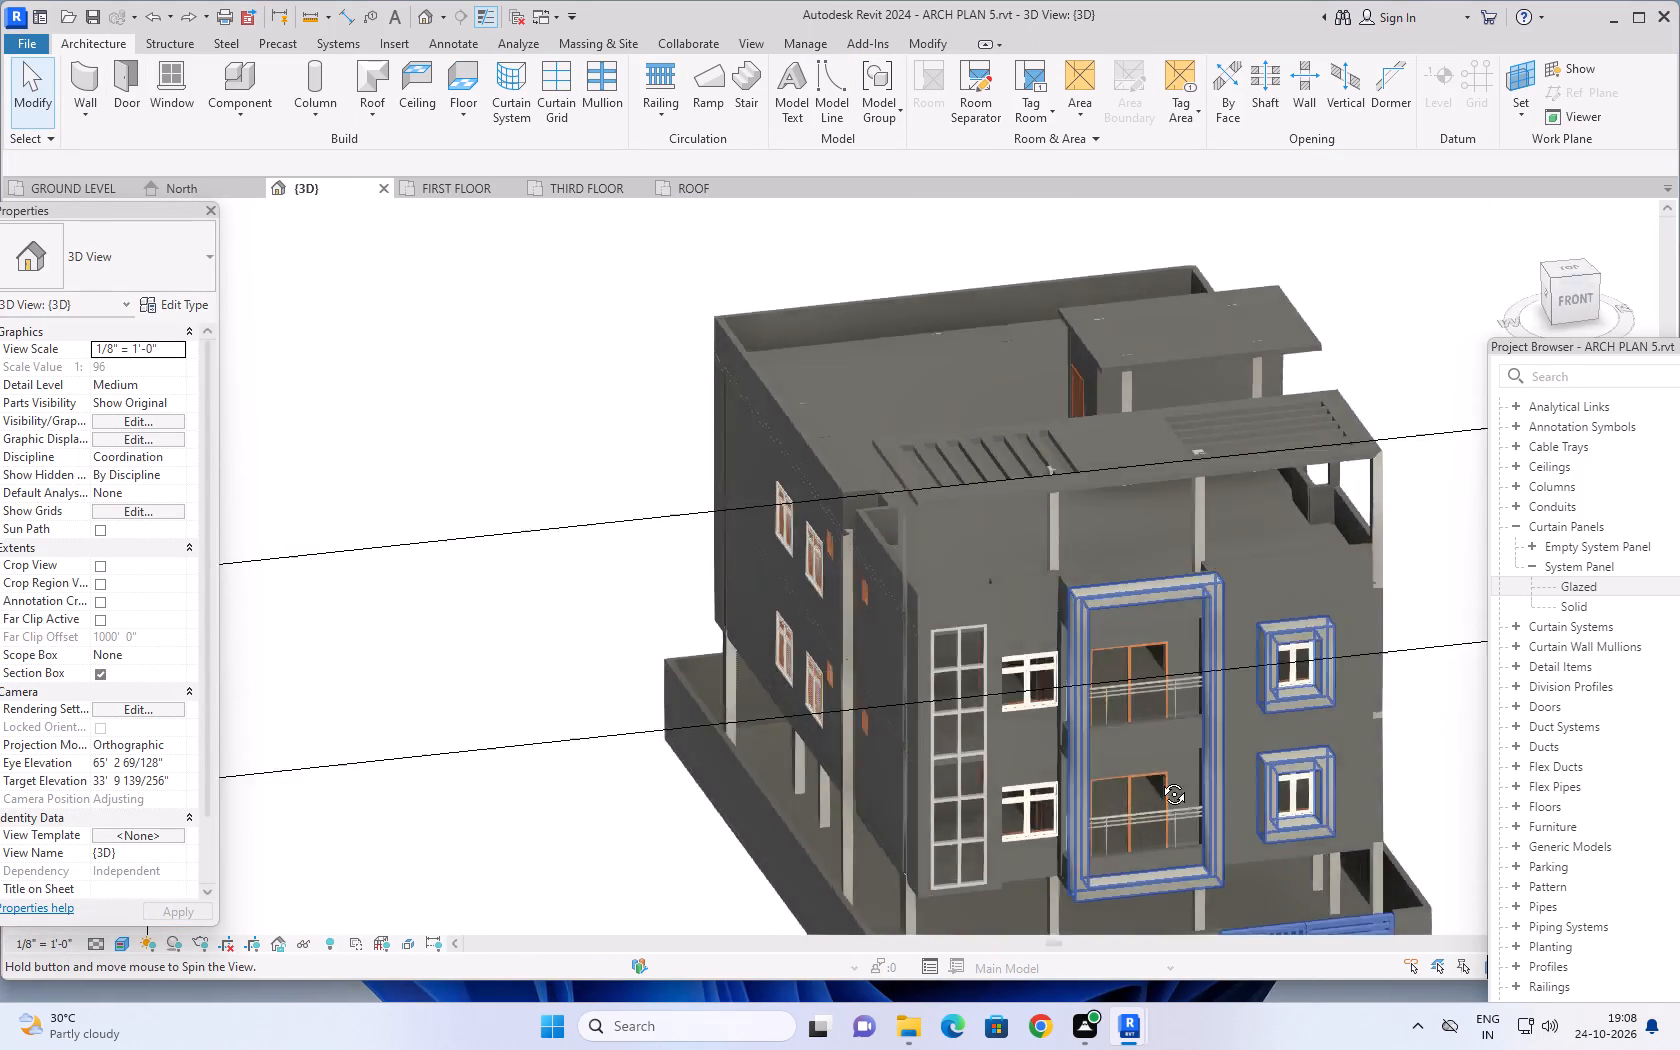
{"action": "middle_click_drag", "start_coordinate": [907, 687], "coordinate": [1120, 759], "text": "shift"}
{"action": "middle_click_drag", "start_coordinate": [1092, 683], "coordinate": [936, 555]}
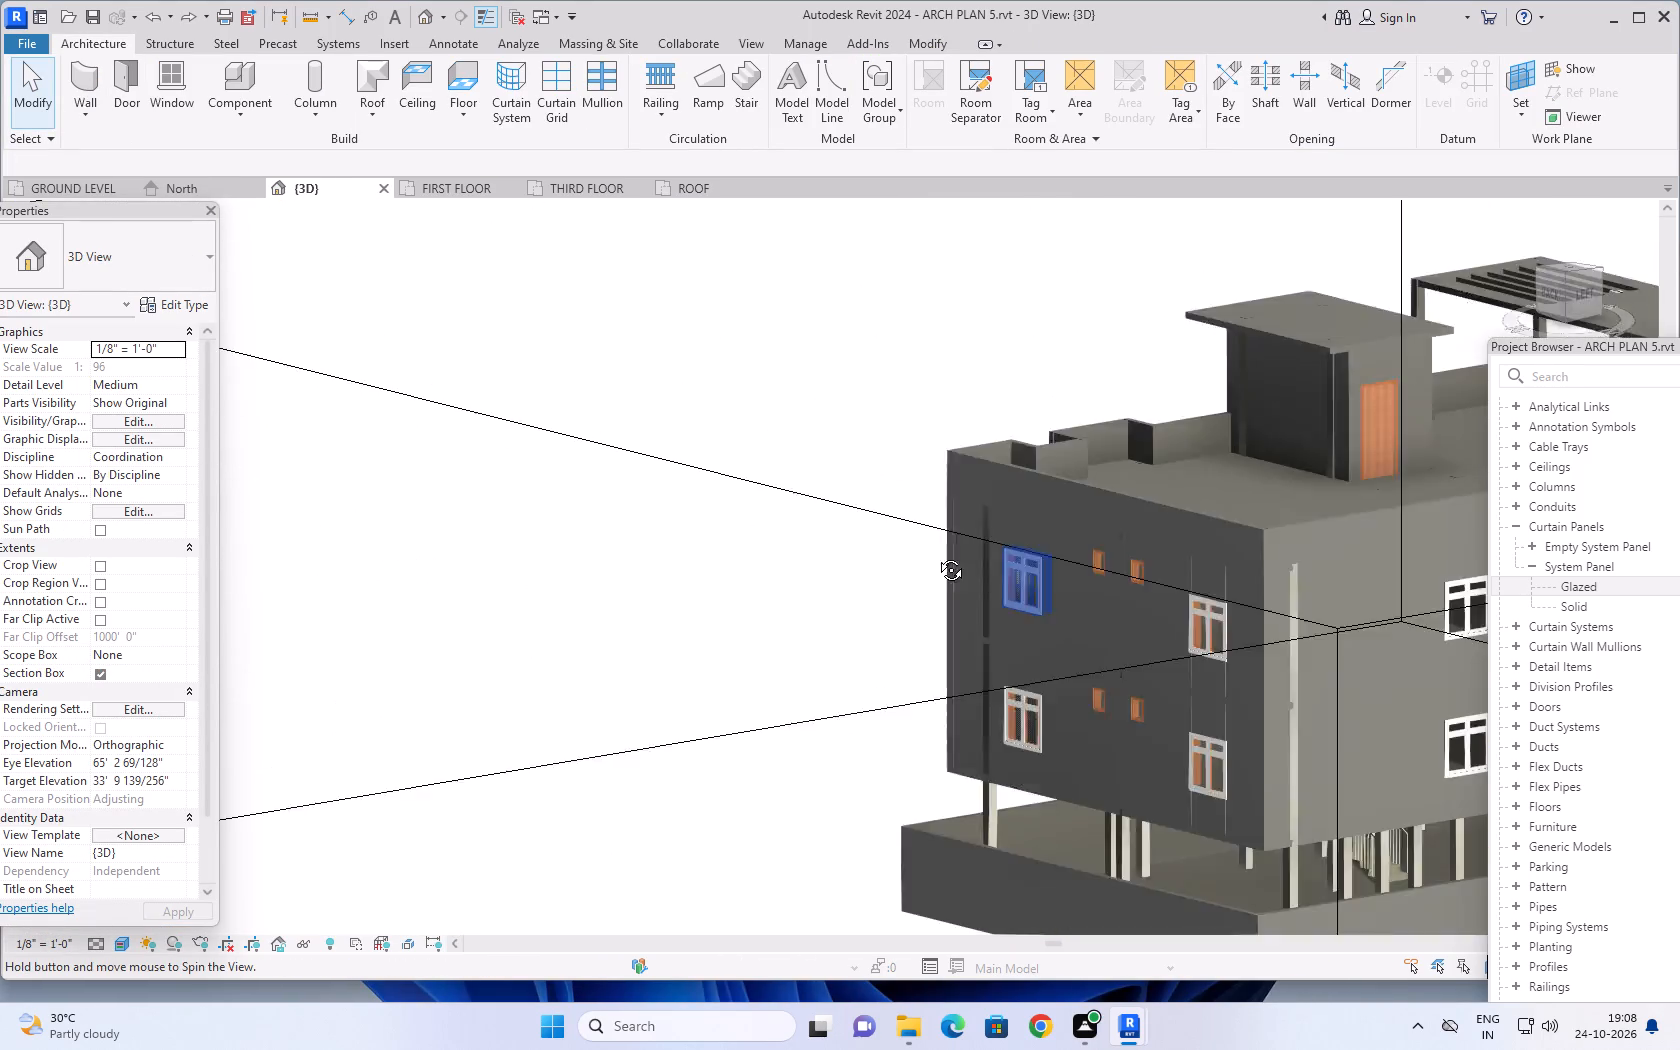
{"action": "middle_click_drag", "start_coordinate": [936, 555], "coordinate": [638, 532]}
{"action": "middle_click_drag", "start_coordinate": [1063, 703], "coordinate": [889, 760], "text": "shift"}
{"action": "scroll", "coordinate": [886, 760], "scroll_direction": "down", "scroll_amount": 4, "text": "shift"}
{"action": "middle_click_drag", "start_coordinate": [870, 748], "coordinate": [600, 770], "text": "shift"}
{"action": "scroll", "coordinate": [1161, 793], "scroll_direction": "up", "scroll_amount": 1}
{"action": "middle_click_drag", "start_coordinate": [1144, 793], "coordinate": [1081, 792], "text": "shift"}
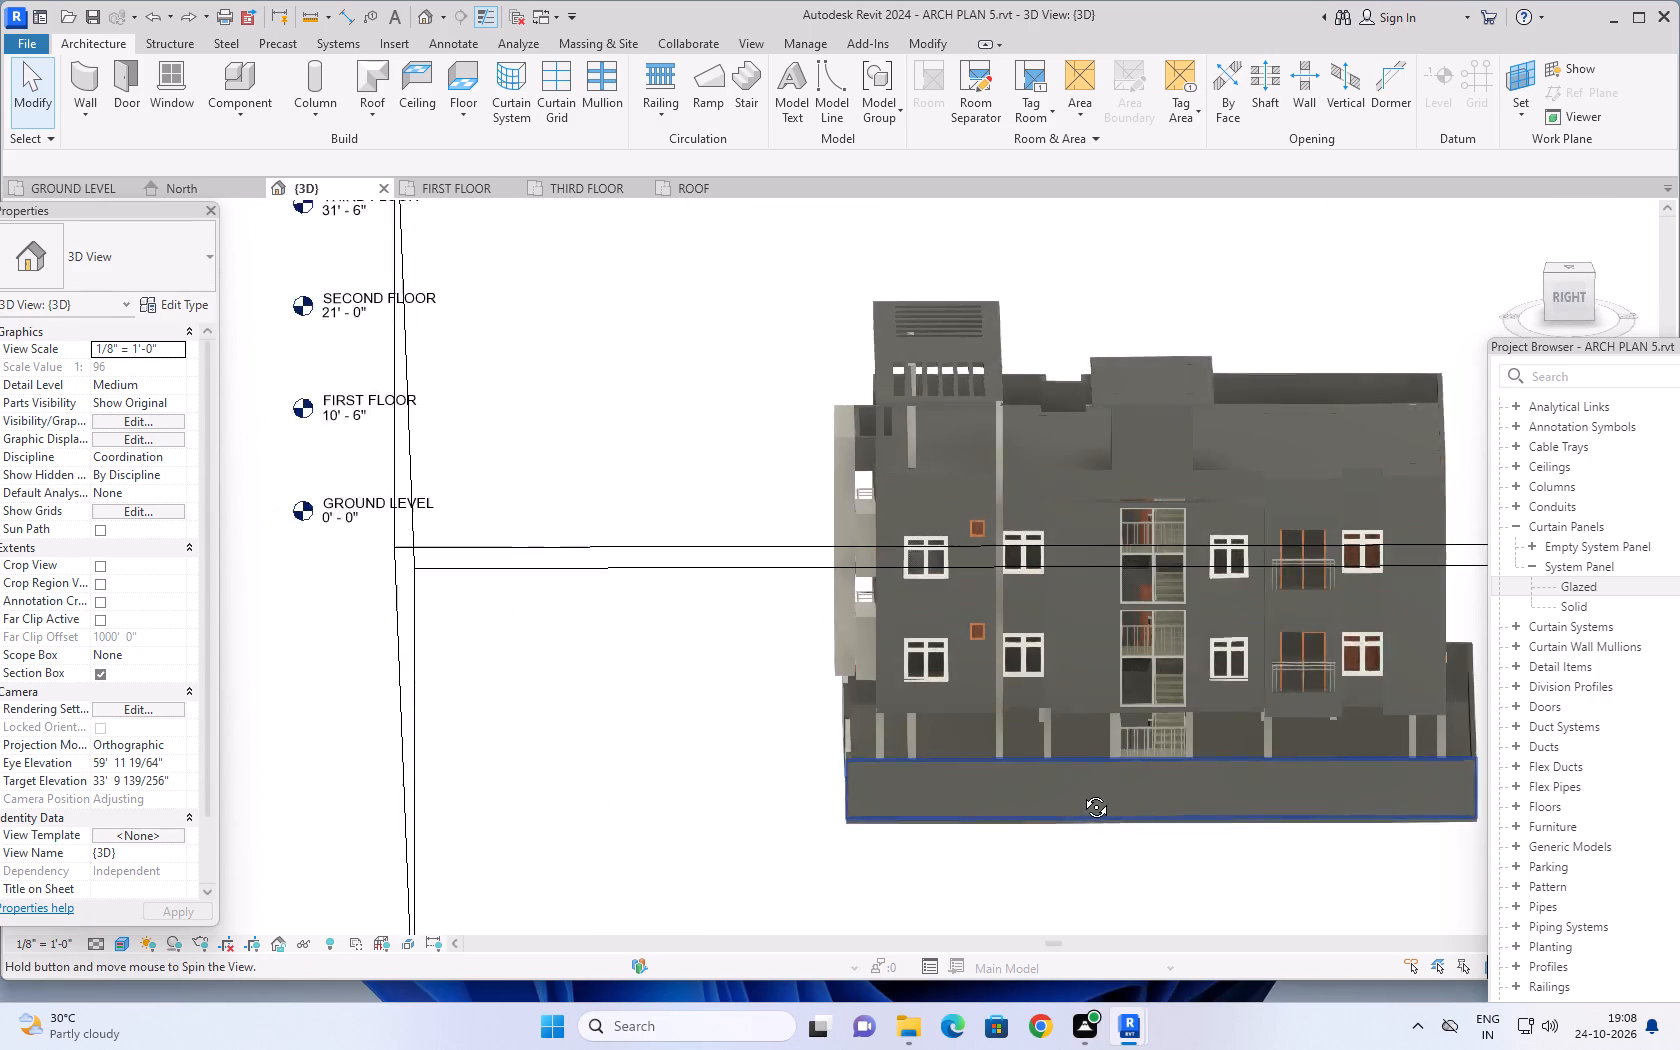
{"action": "middle_click_drag", "start_coordinate": [1081, 792], "coordinate": [1079, 791], "text": "shift"}
{"action": "scroll", "coordinate": [1141, 558], "scroll_direction": "up", "scroll_amount": 8}
{"action": "scroll", "coordinate": [1169, 551], "scroll_direction": "down", "scroll_amount": 6}
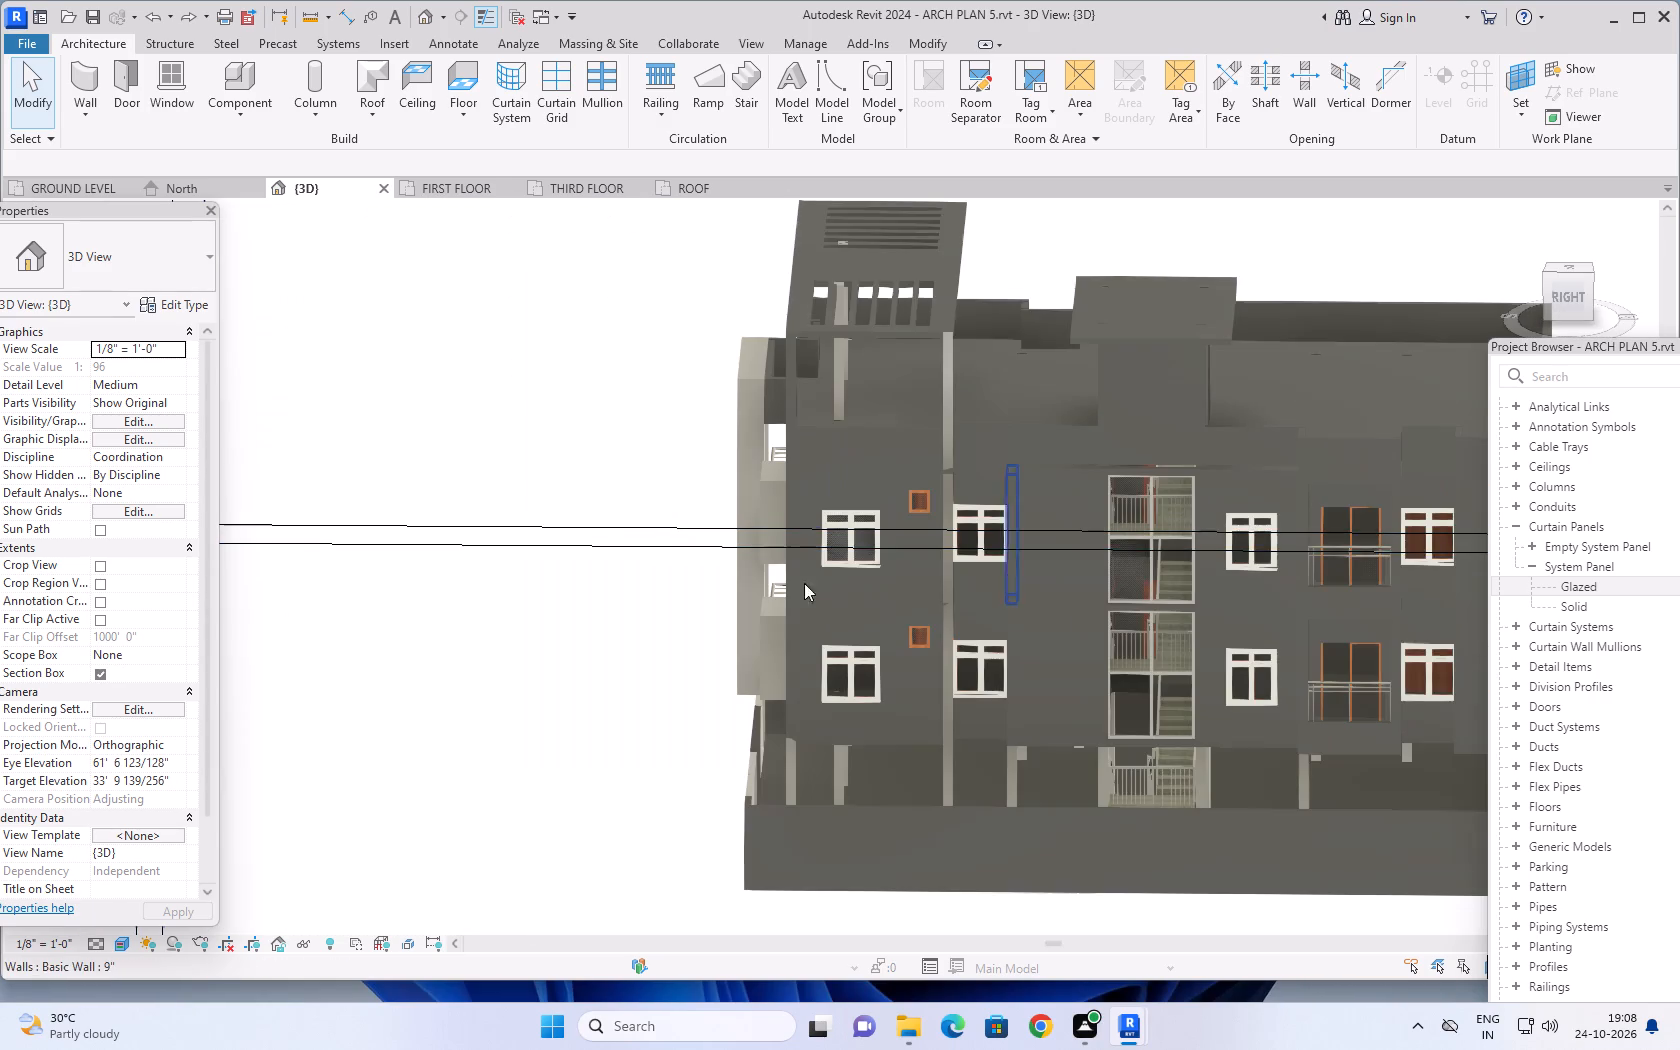
Turn off the section box in the 3D view, leaving the scope box set to None.
{"action": "left_click", "coordinate": [98, 671]}
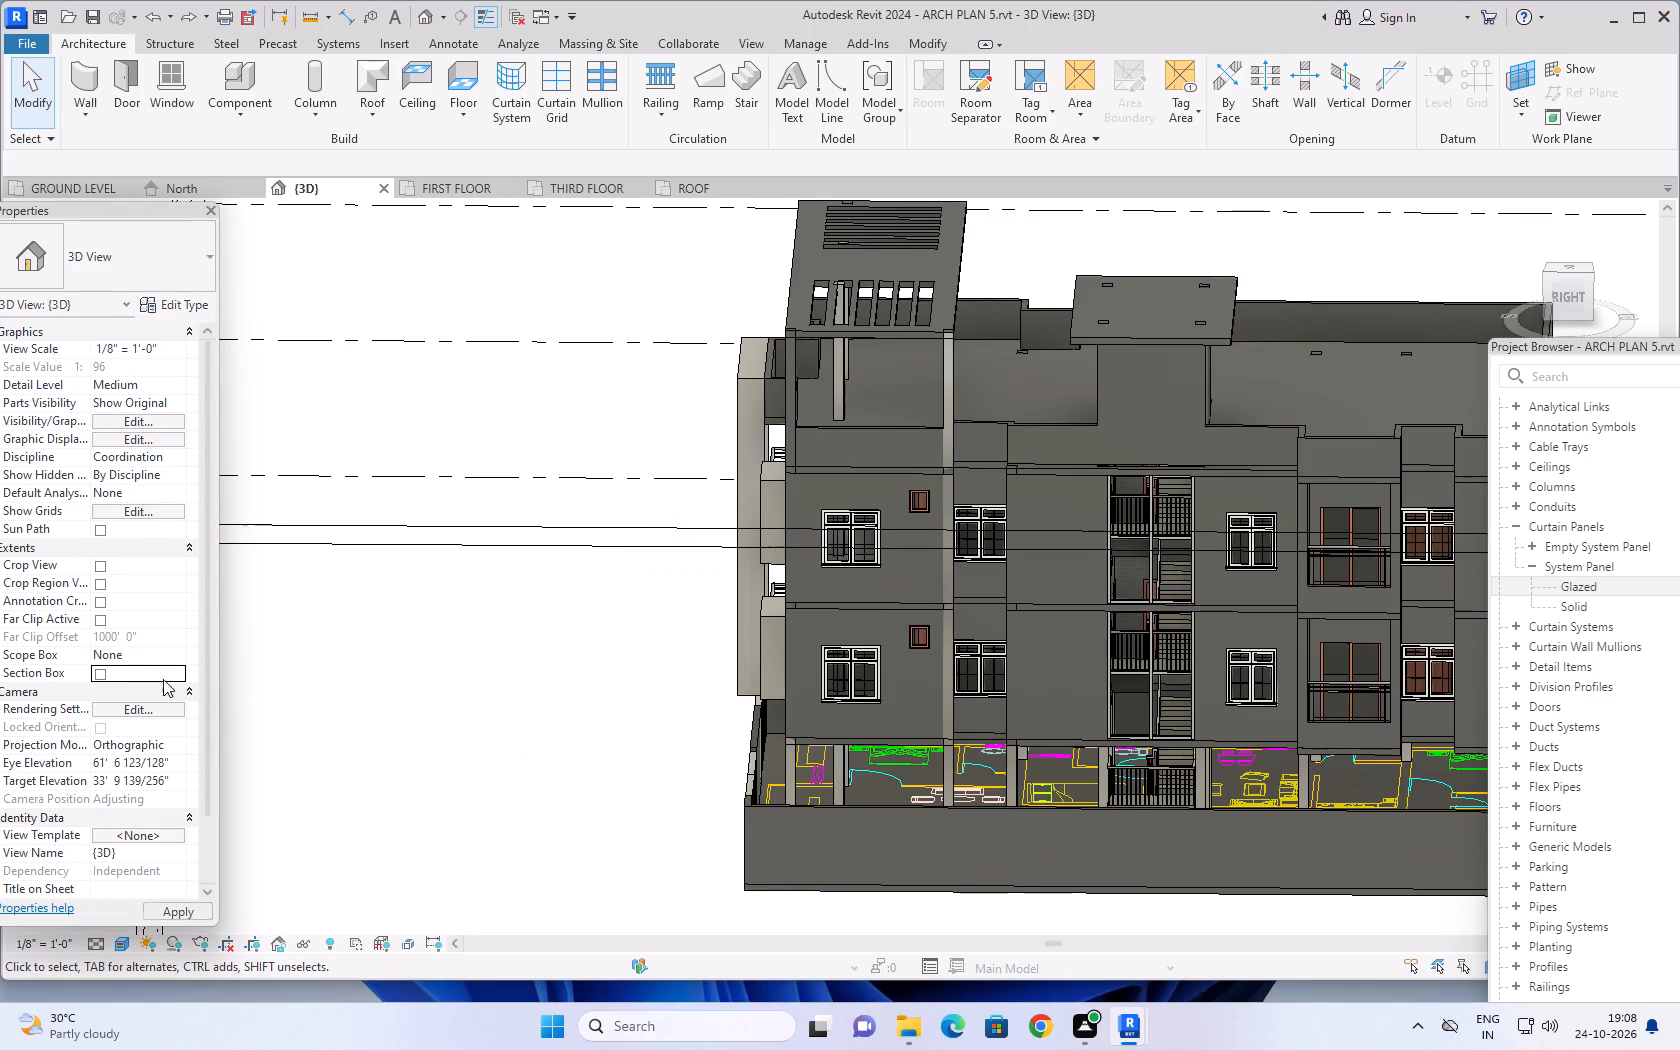
{"action": "scroll", "coordinate": [192, 672], "scroll_direction": "down", "scroll_amount": 3}
{"action": "left_click", "coordinate": [138, 579]}
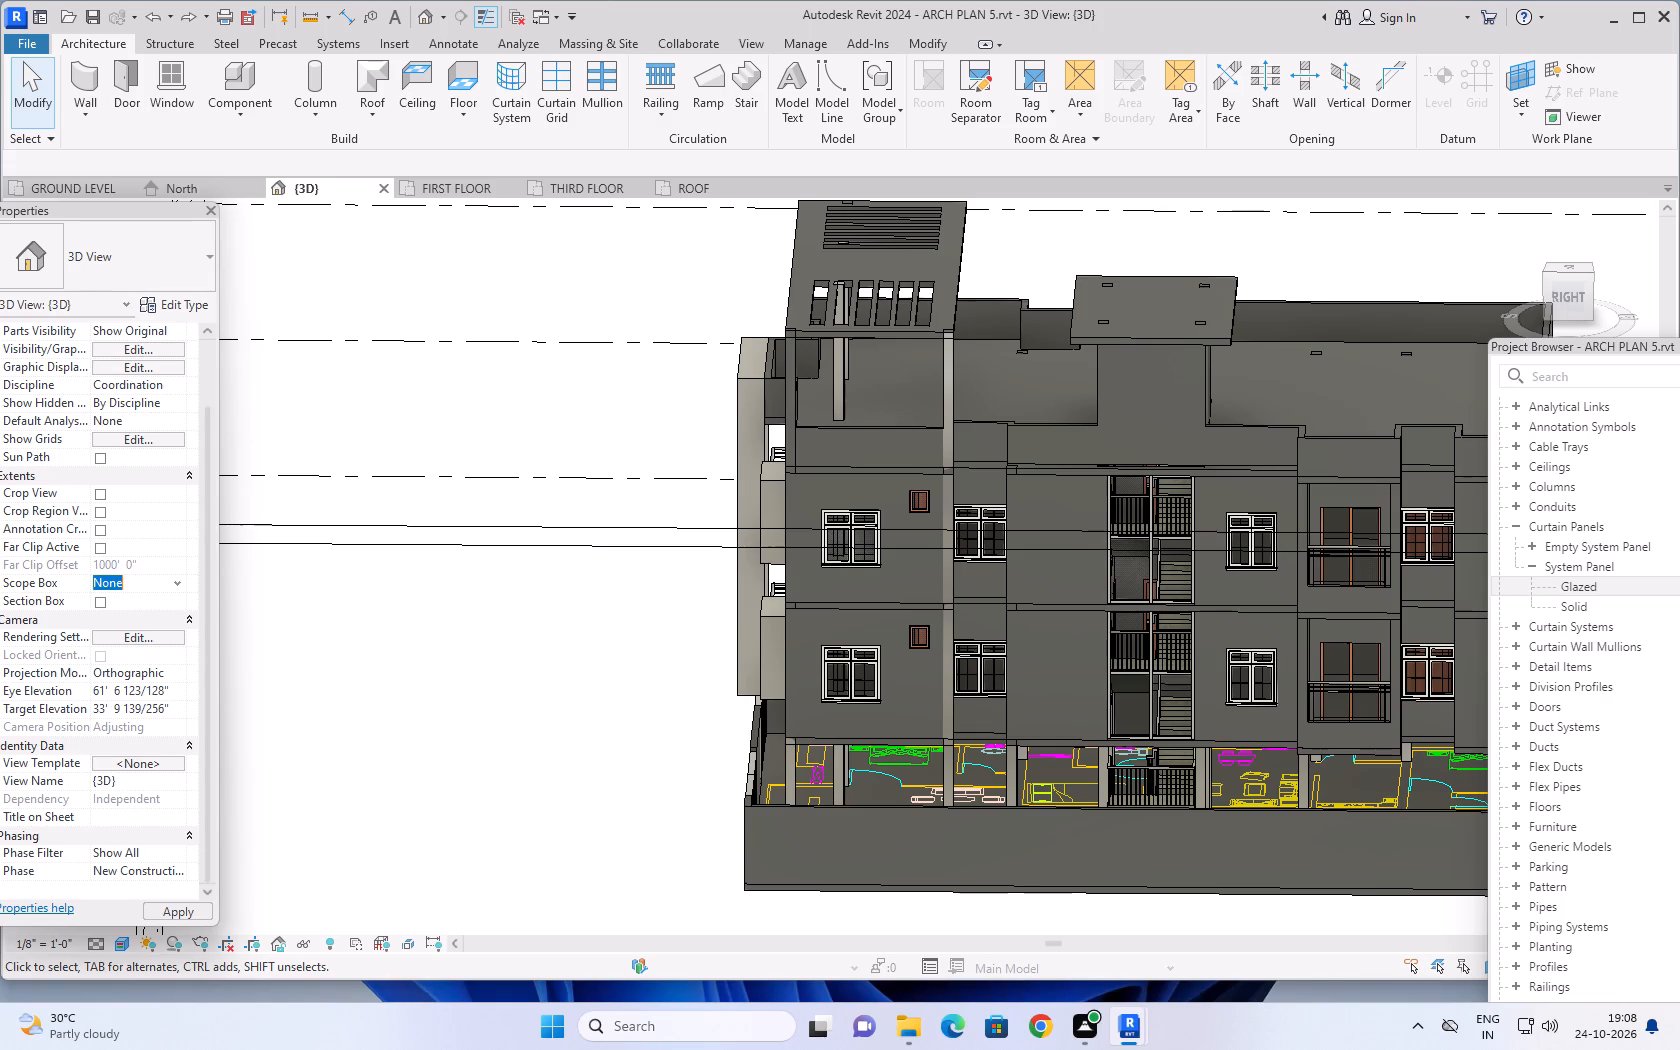
{"action": "left_click", "coordinate": [176, 581]}
{"action": "left_click", "coordinate": [175, 579]}
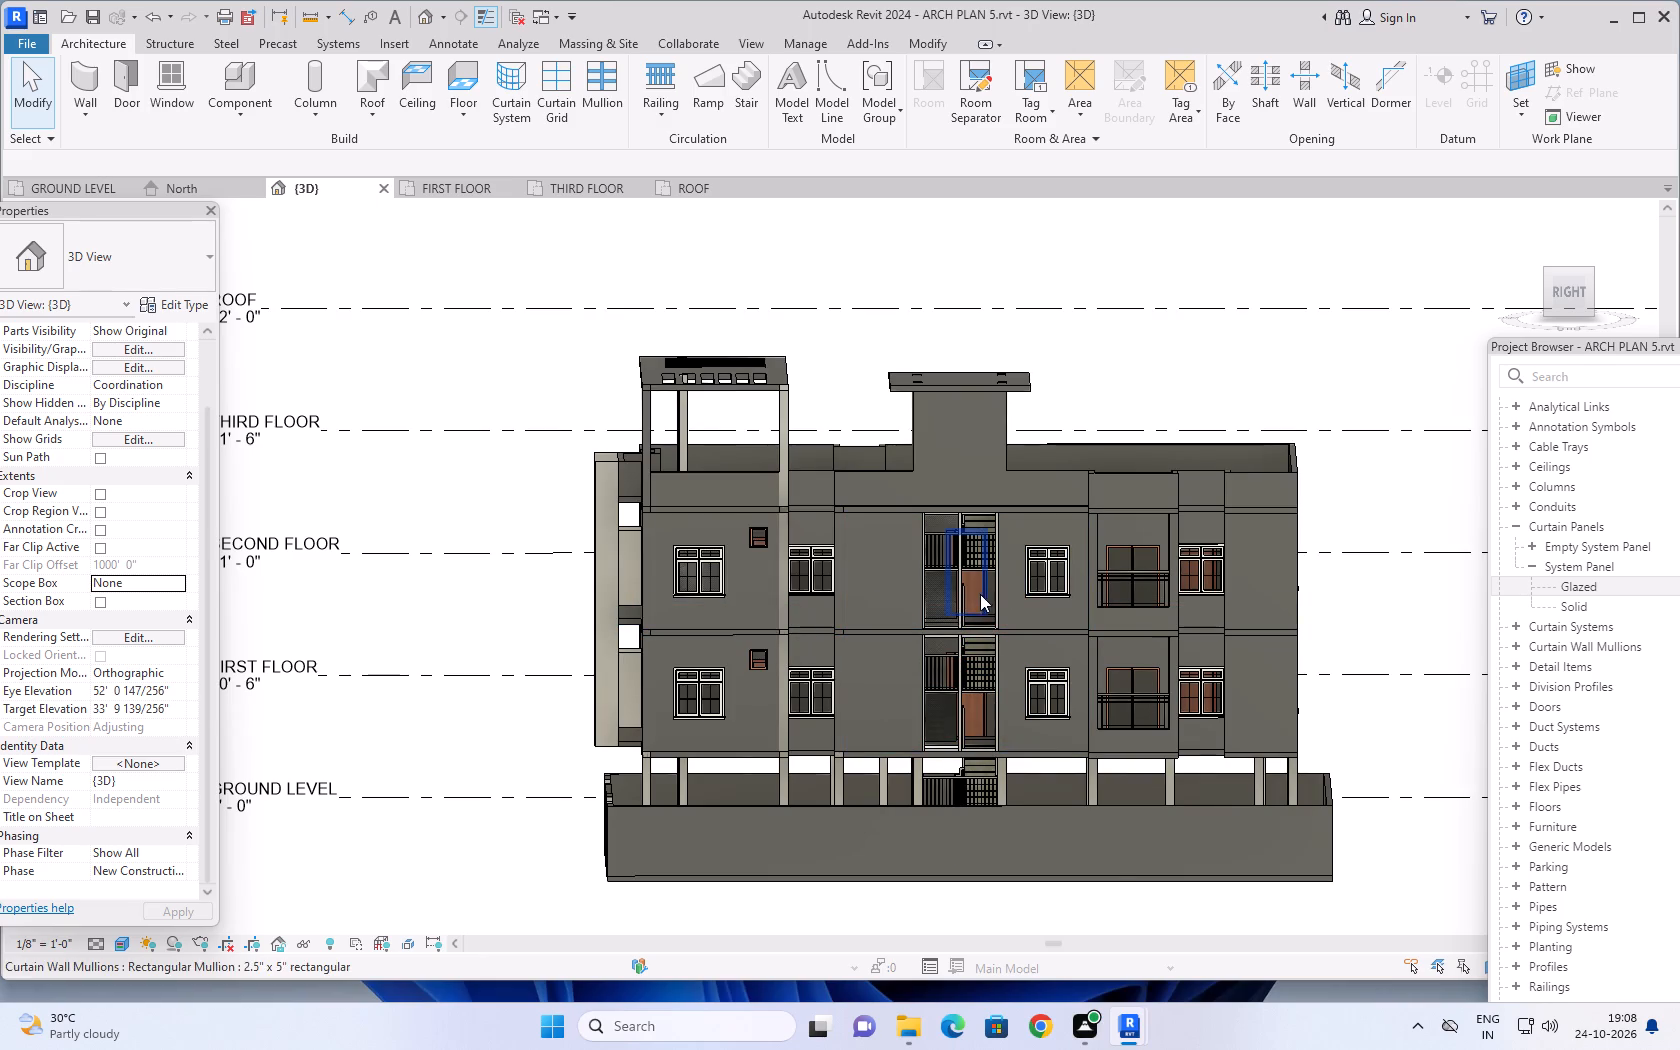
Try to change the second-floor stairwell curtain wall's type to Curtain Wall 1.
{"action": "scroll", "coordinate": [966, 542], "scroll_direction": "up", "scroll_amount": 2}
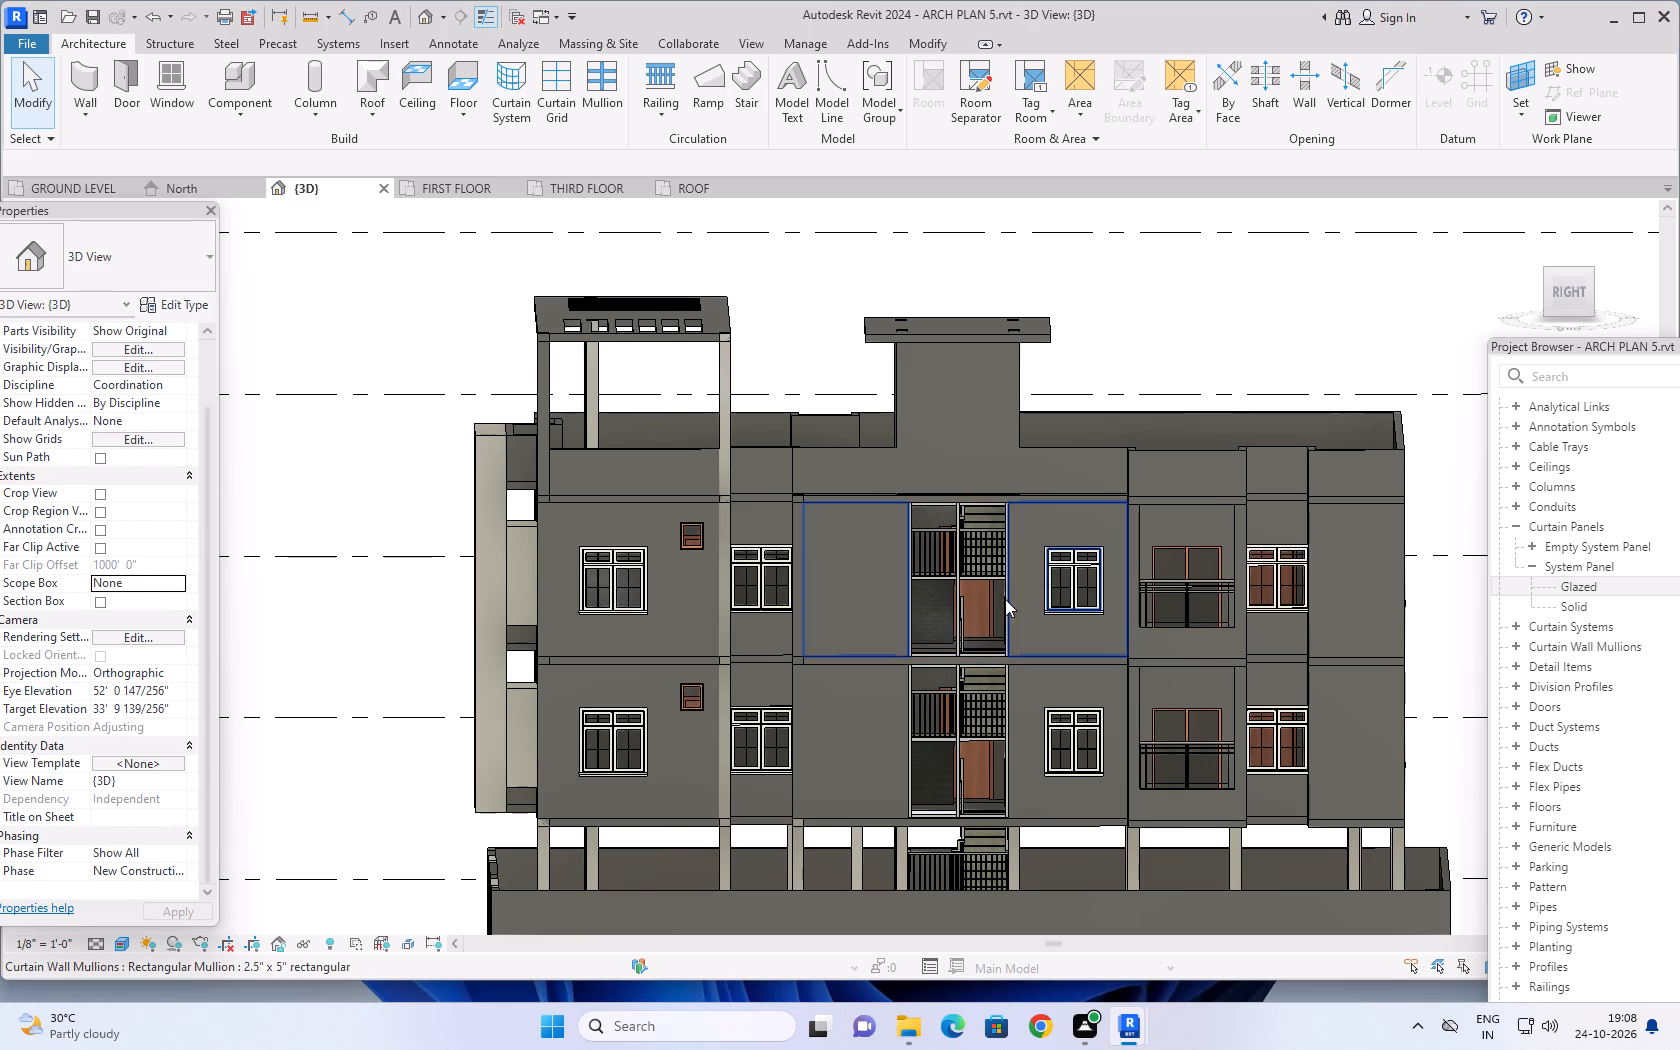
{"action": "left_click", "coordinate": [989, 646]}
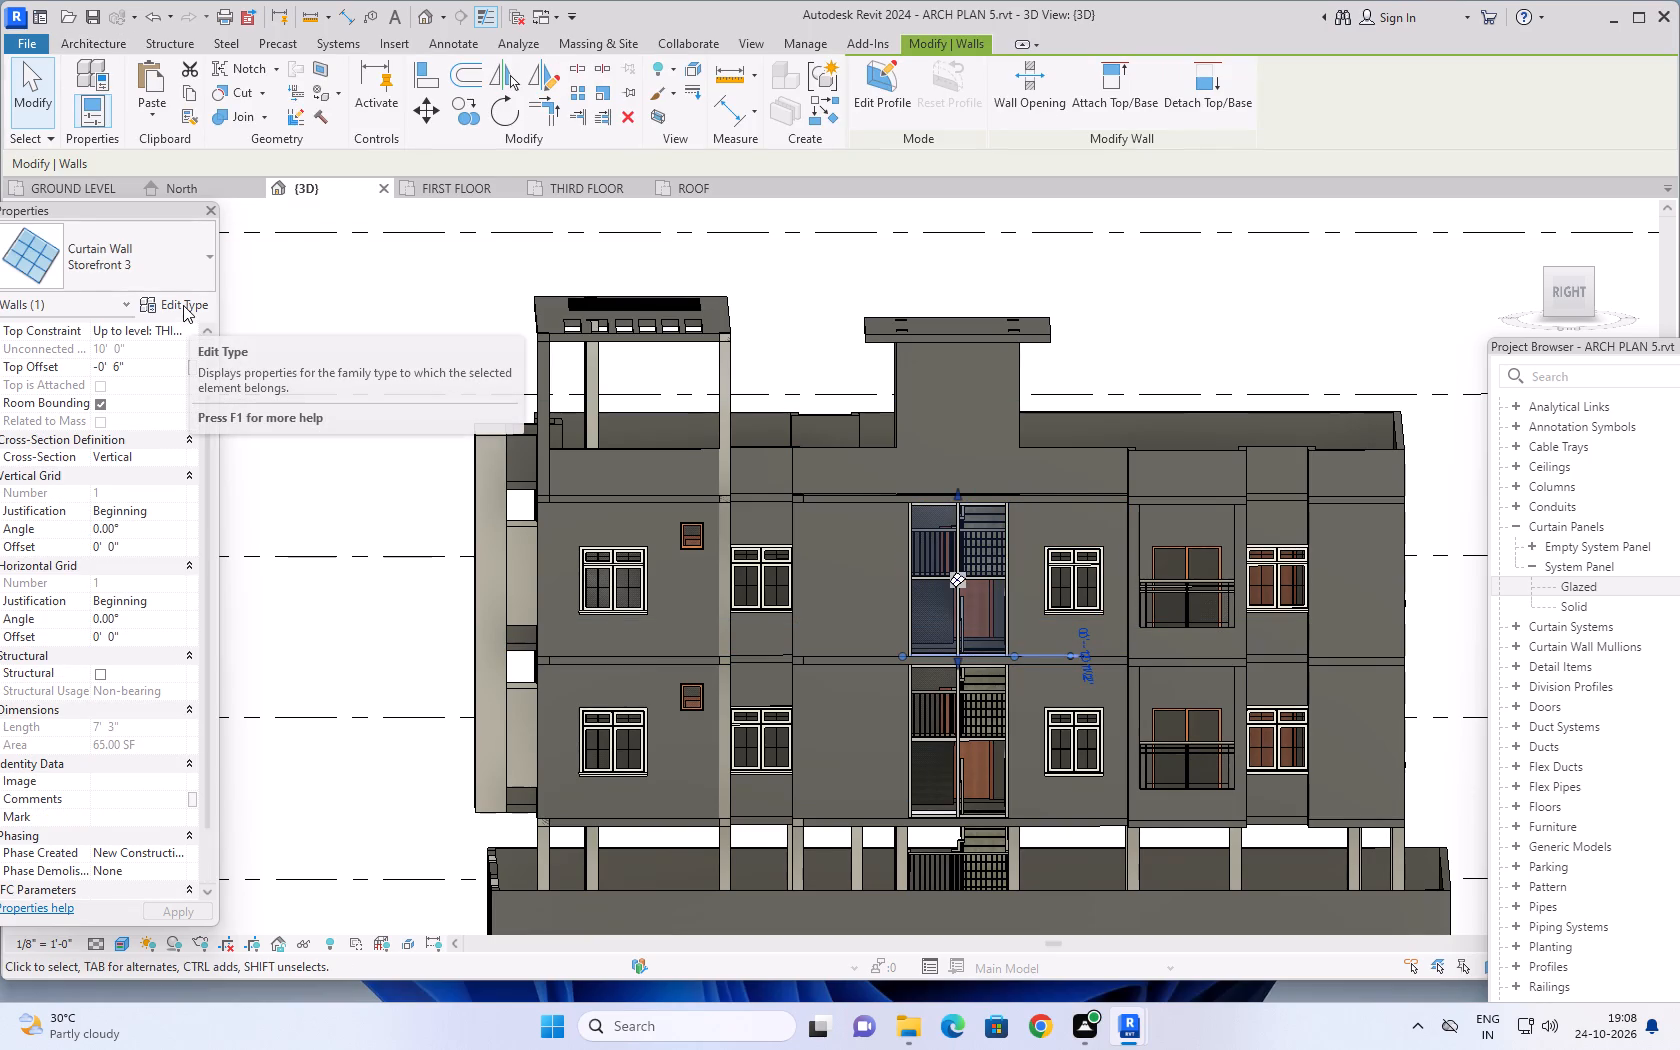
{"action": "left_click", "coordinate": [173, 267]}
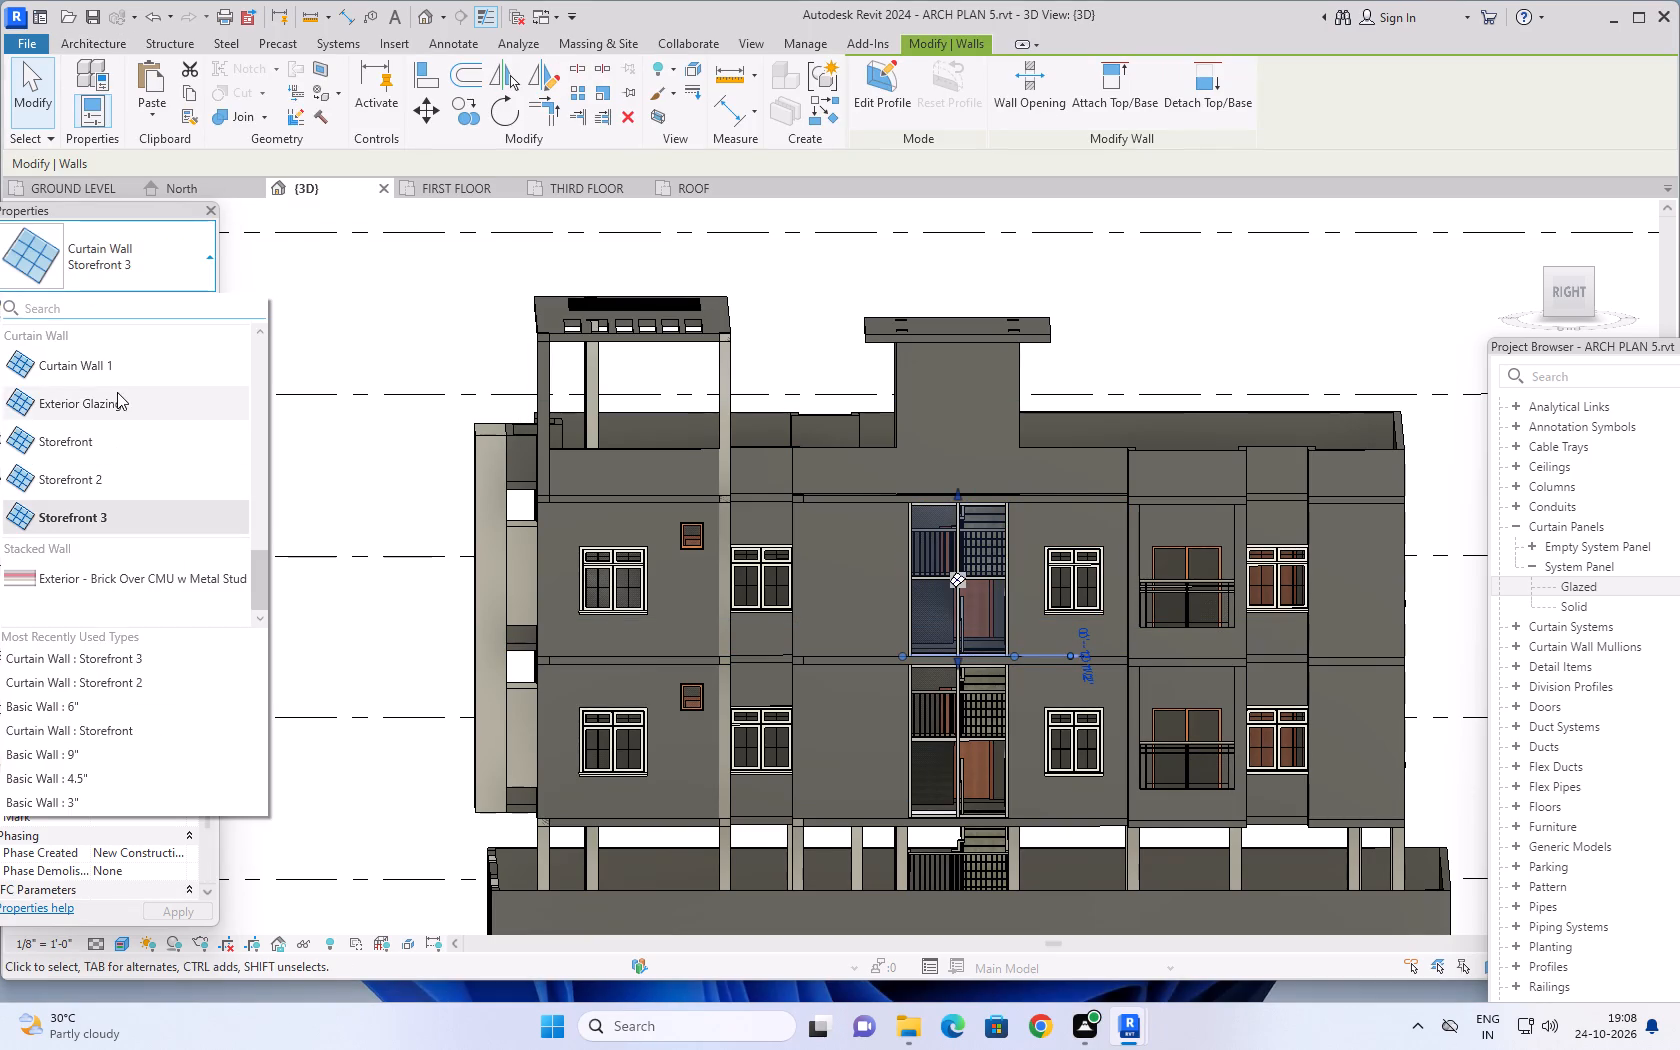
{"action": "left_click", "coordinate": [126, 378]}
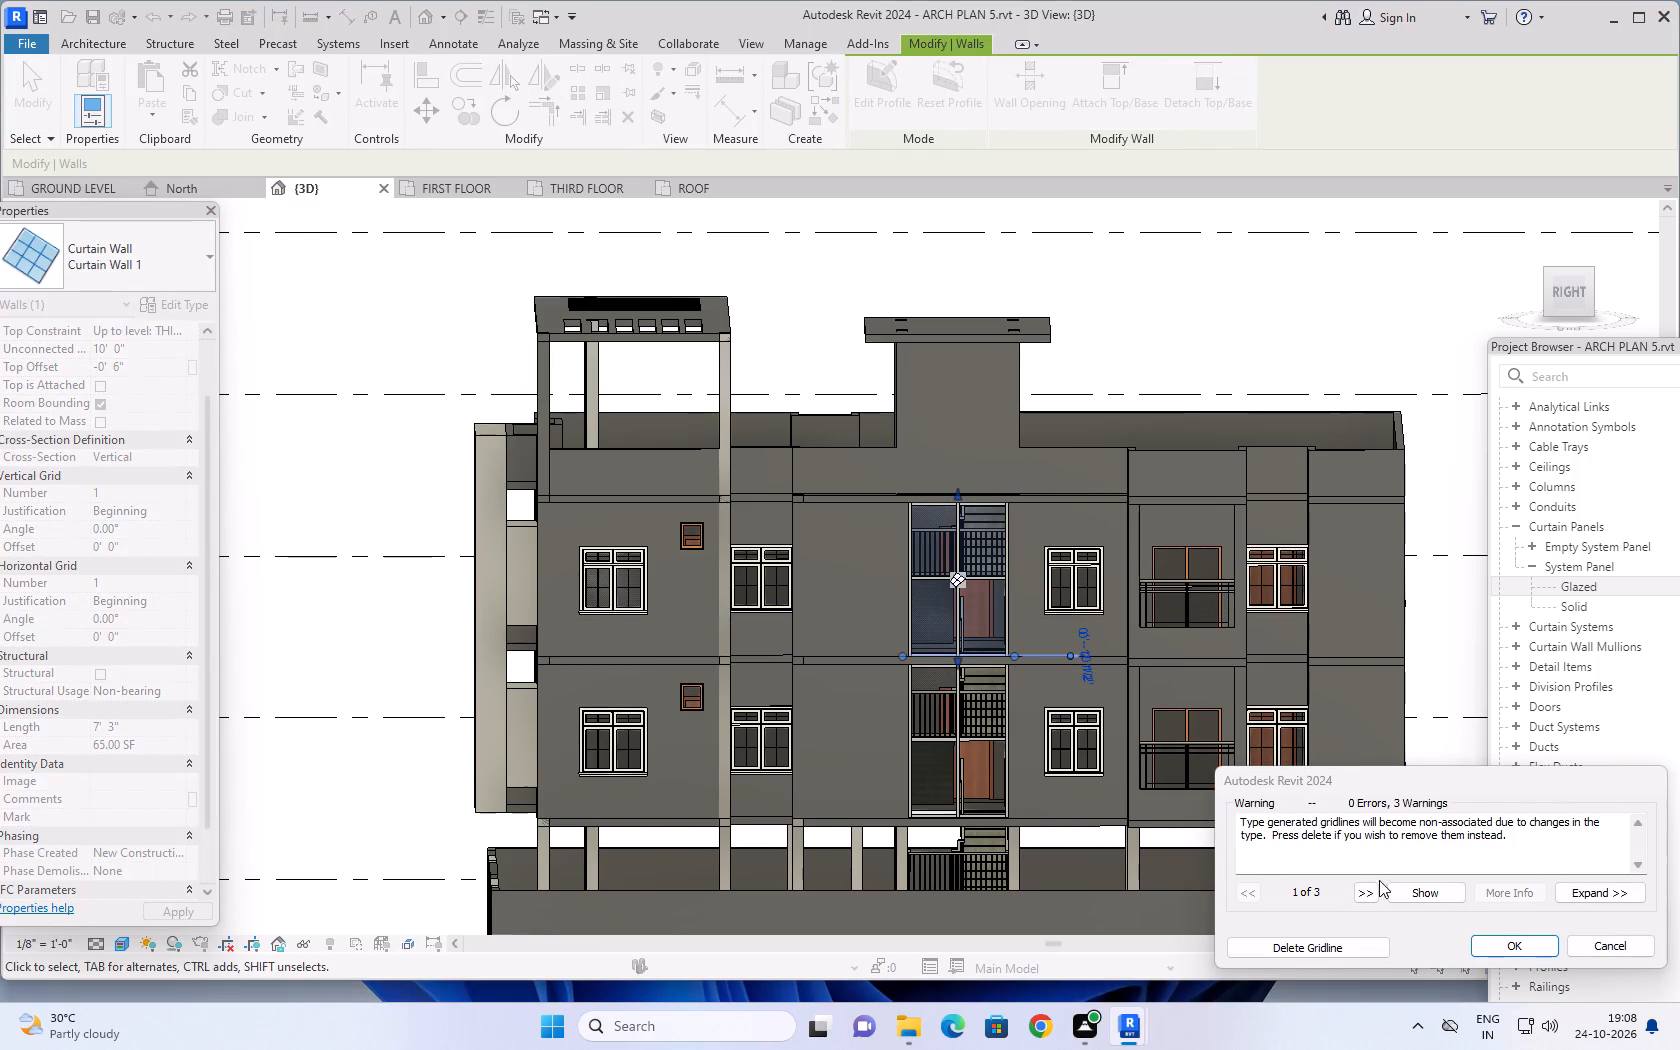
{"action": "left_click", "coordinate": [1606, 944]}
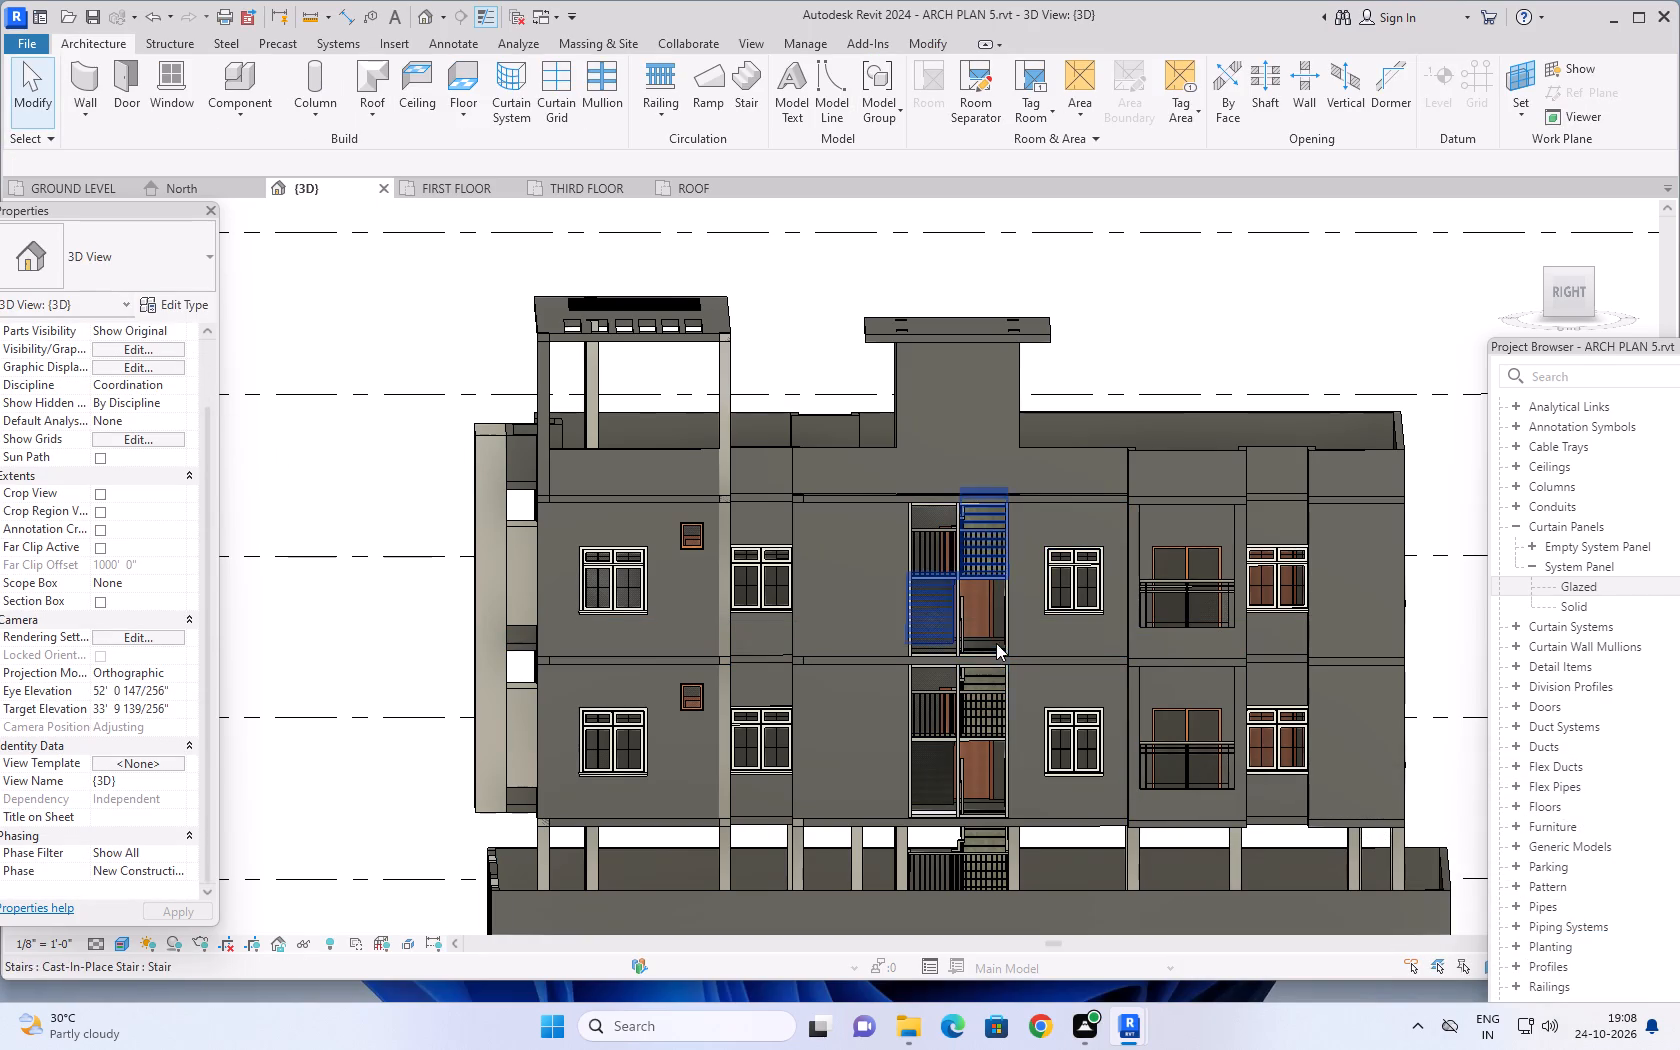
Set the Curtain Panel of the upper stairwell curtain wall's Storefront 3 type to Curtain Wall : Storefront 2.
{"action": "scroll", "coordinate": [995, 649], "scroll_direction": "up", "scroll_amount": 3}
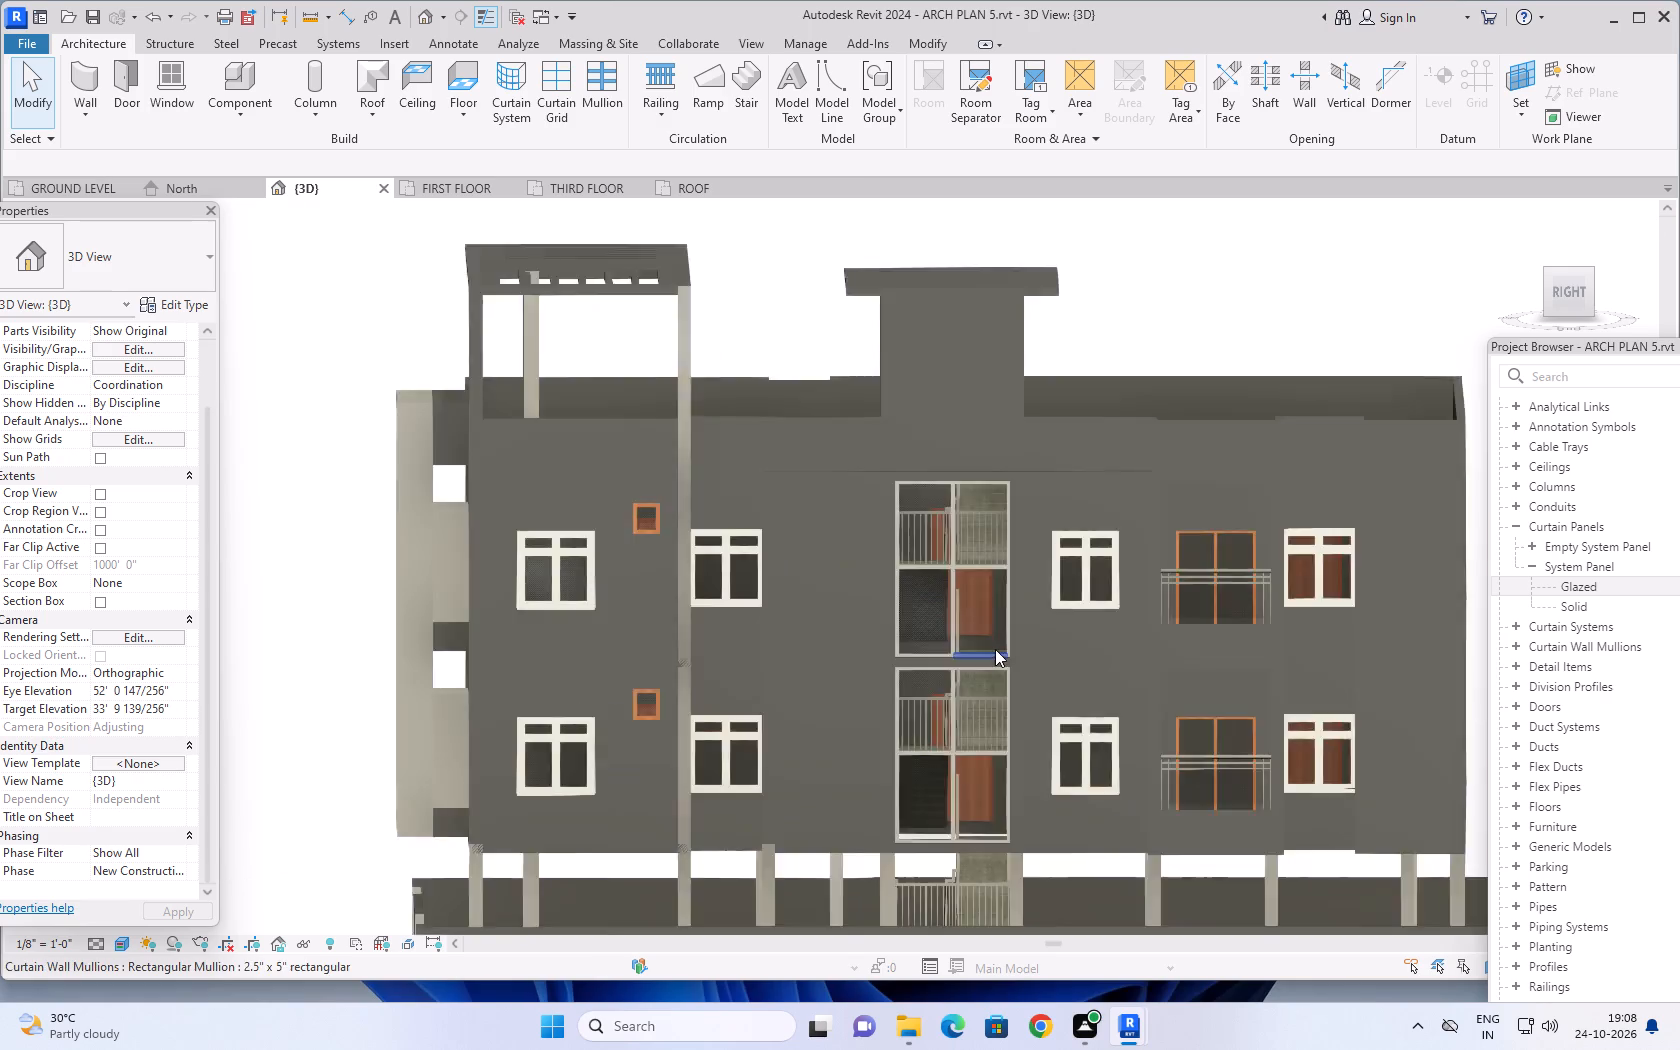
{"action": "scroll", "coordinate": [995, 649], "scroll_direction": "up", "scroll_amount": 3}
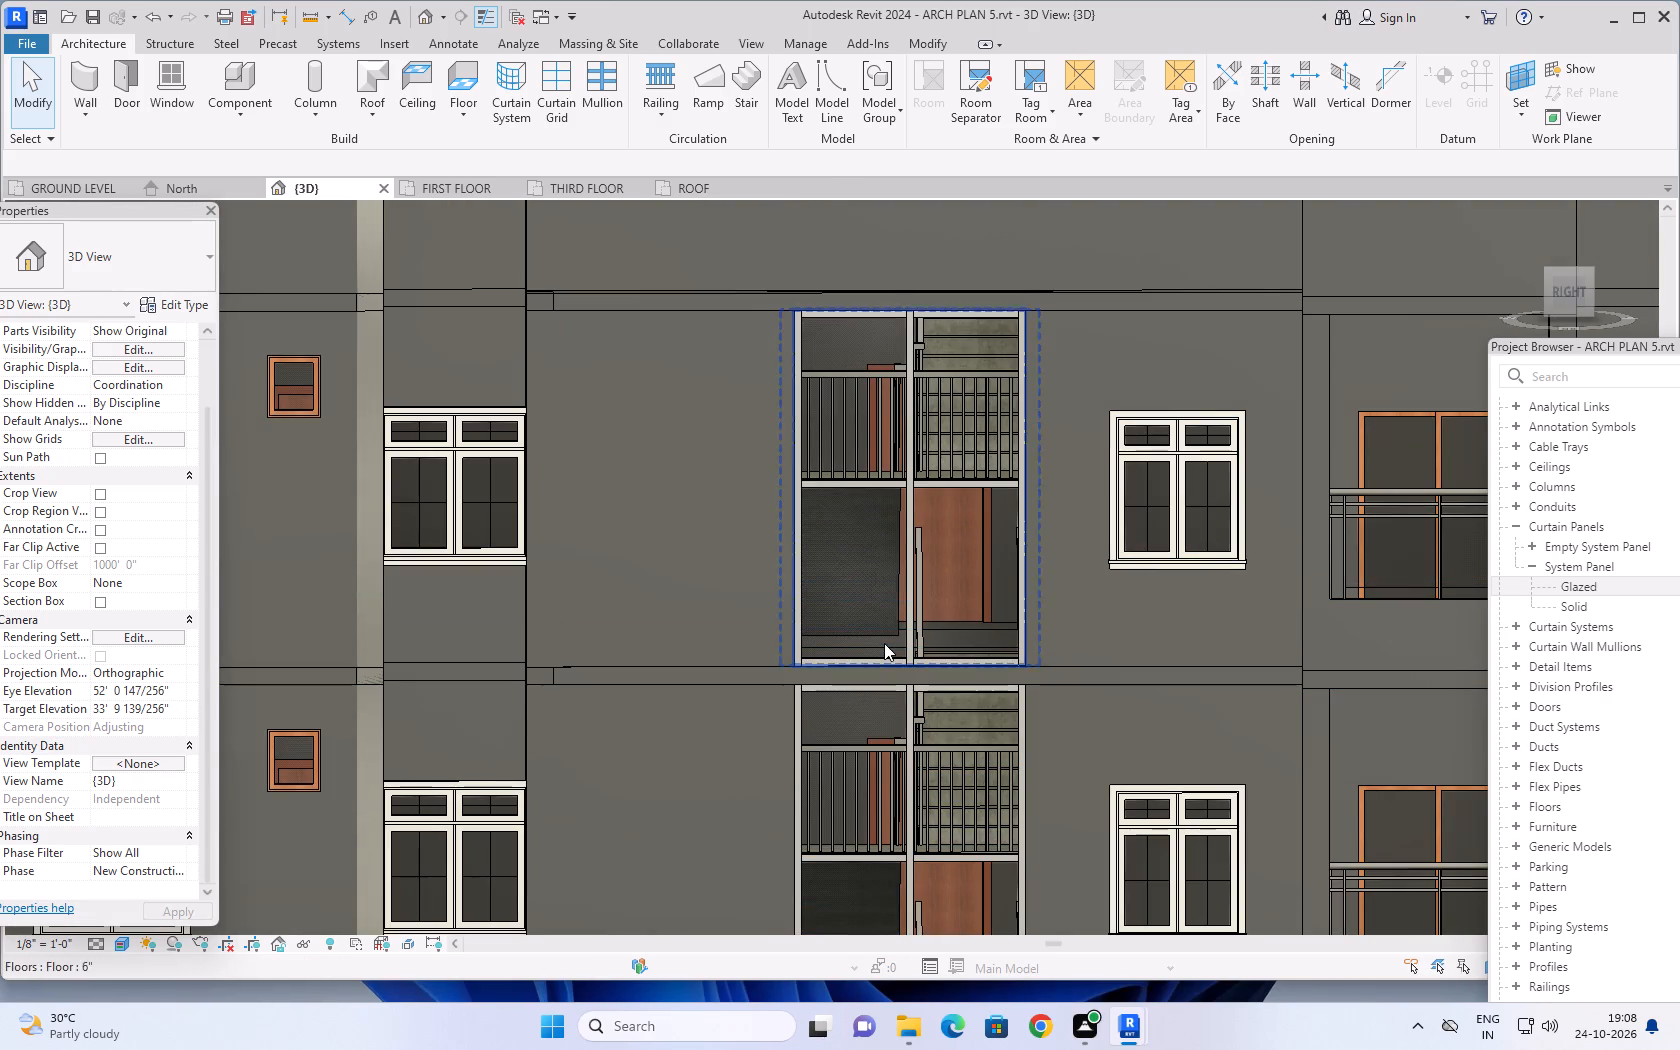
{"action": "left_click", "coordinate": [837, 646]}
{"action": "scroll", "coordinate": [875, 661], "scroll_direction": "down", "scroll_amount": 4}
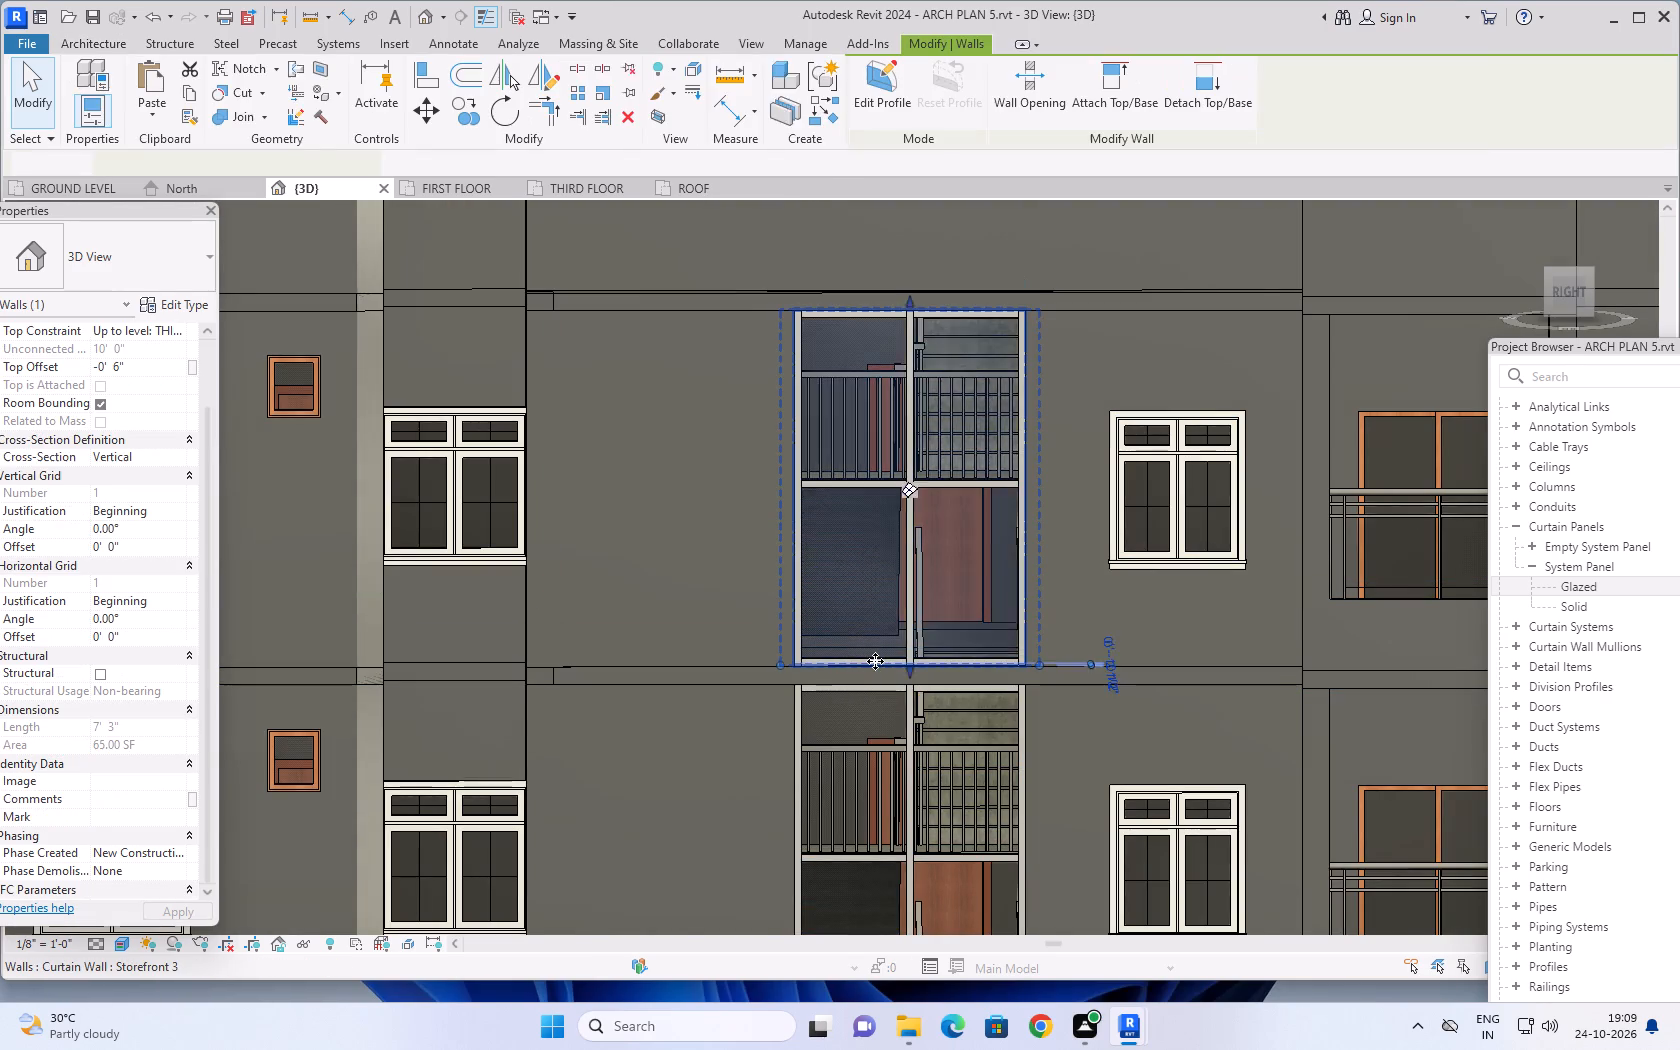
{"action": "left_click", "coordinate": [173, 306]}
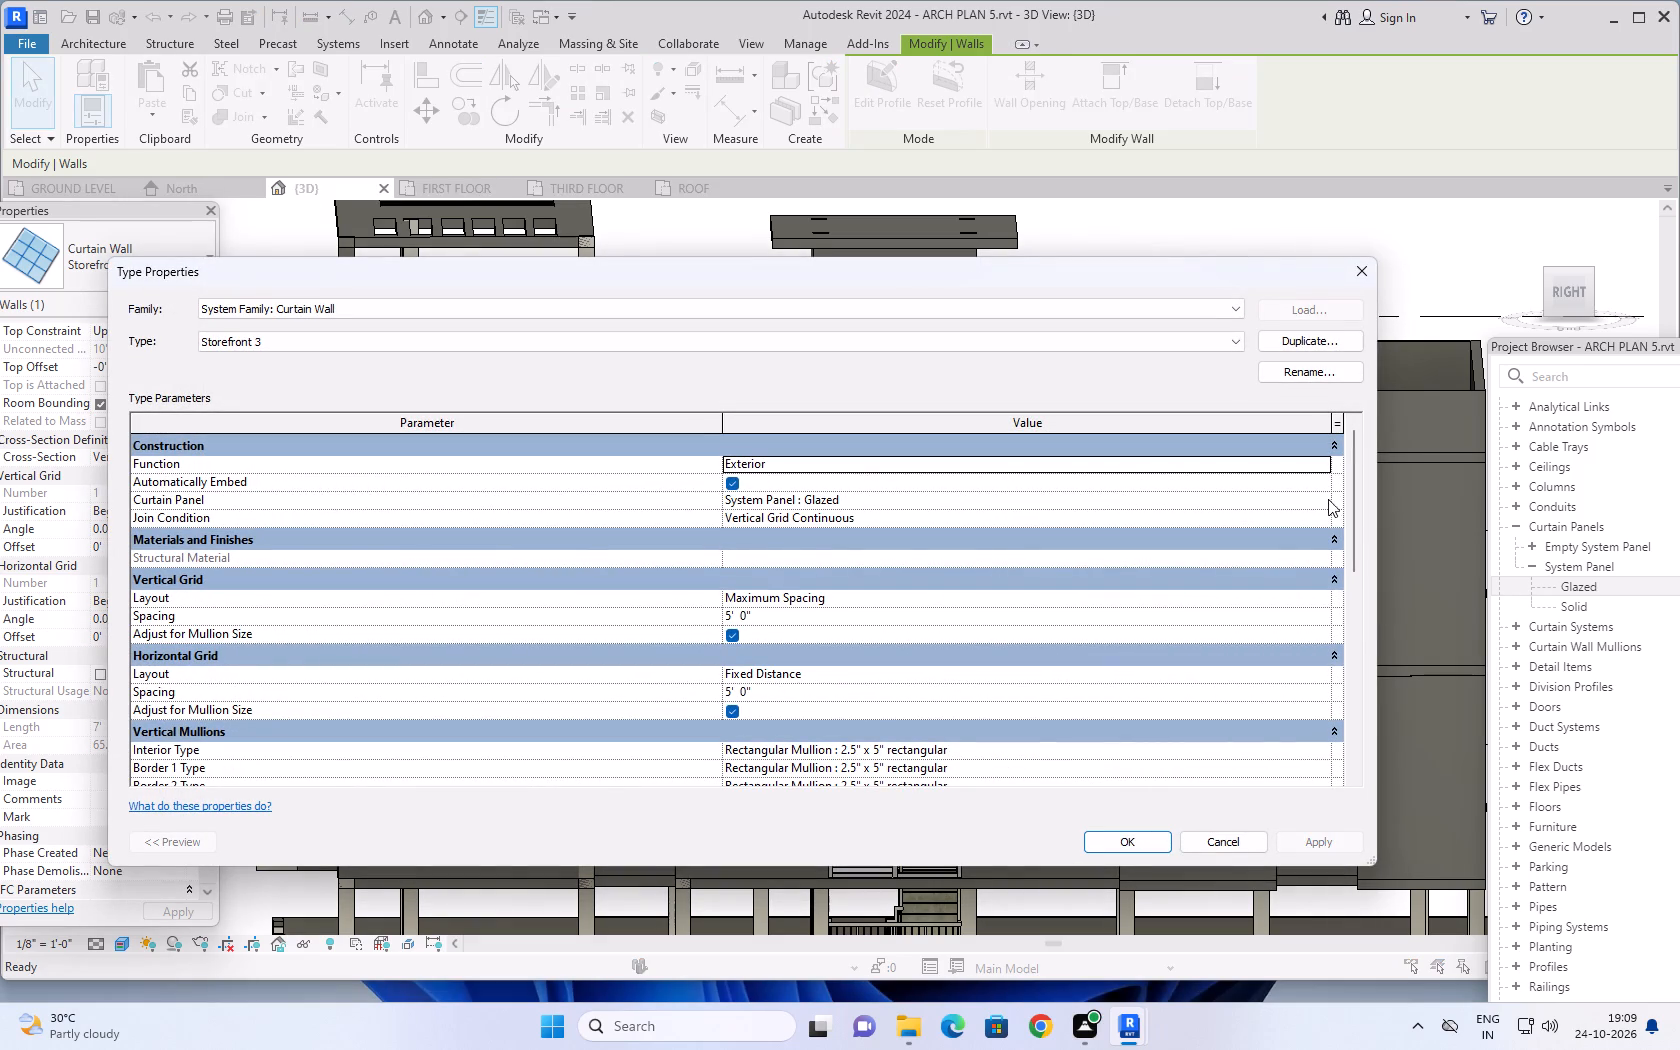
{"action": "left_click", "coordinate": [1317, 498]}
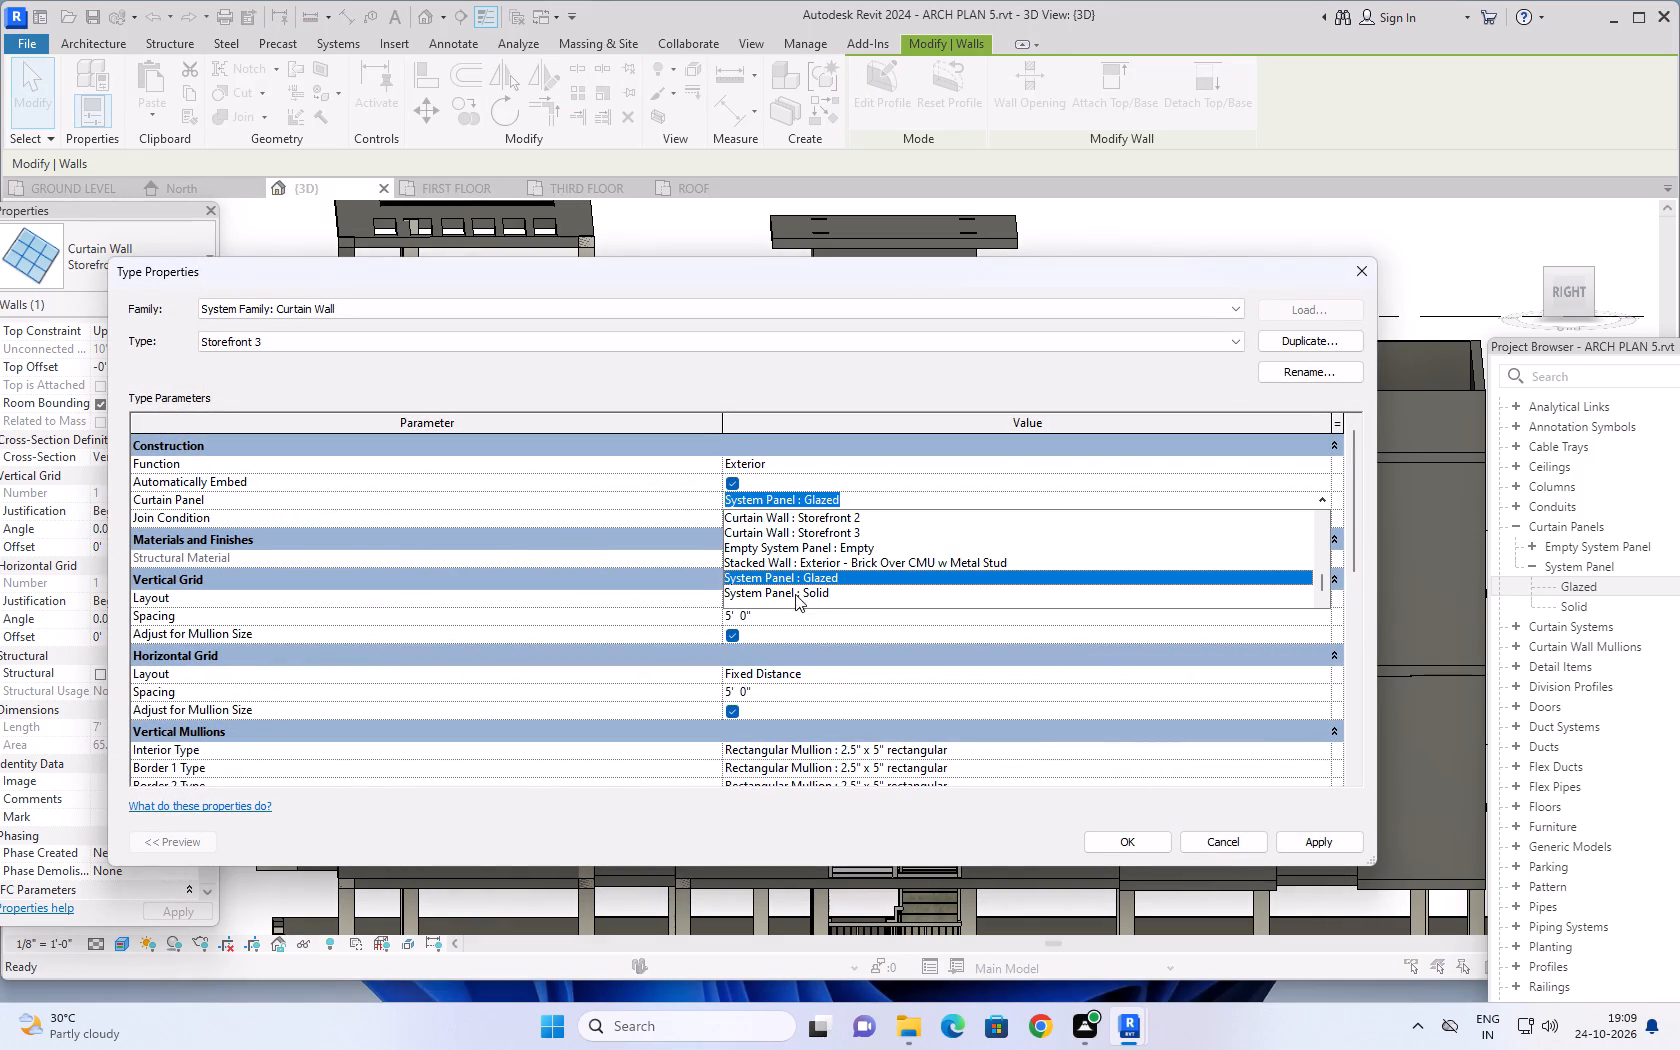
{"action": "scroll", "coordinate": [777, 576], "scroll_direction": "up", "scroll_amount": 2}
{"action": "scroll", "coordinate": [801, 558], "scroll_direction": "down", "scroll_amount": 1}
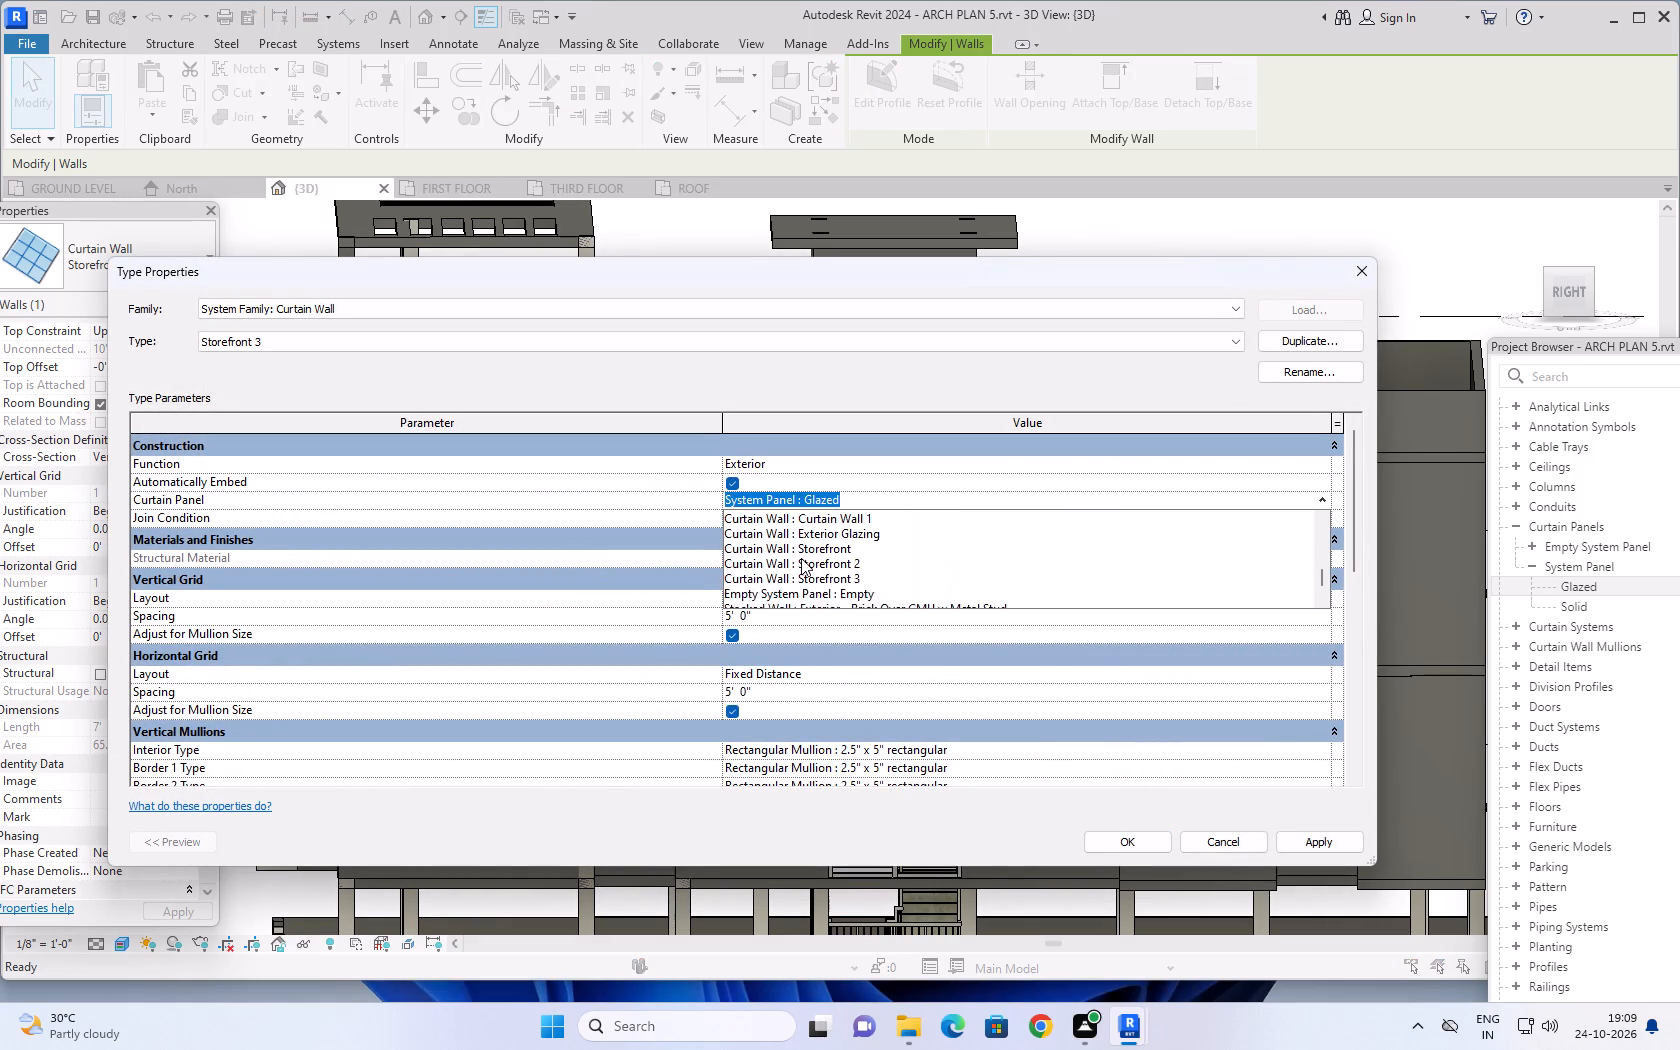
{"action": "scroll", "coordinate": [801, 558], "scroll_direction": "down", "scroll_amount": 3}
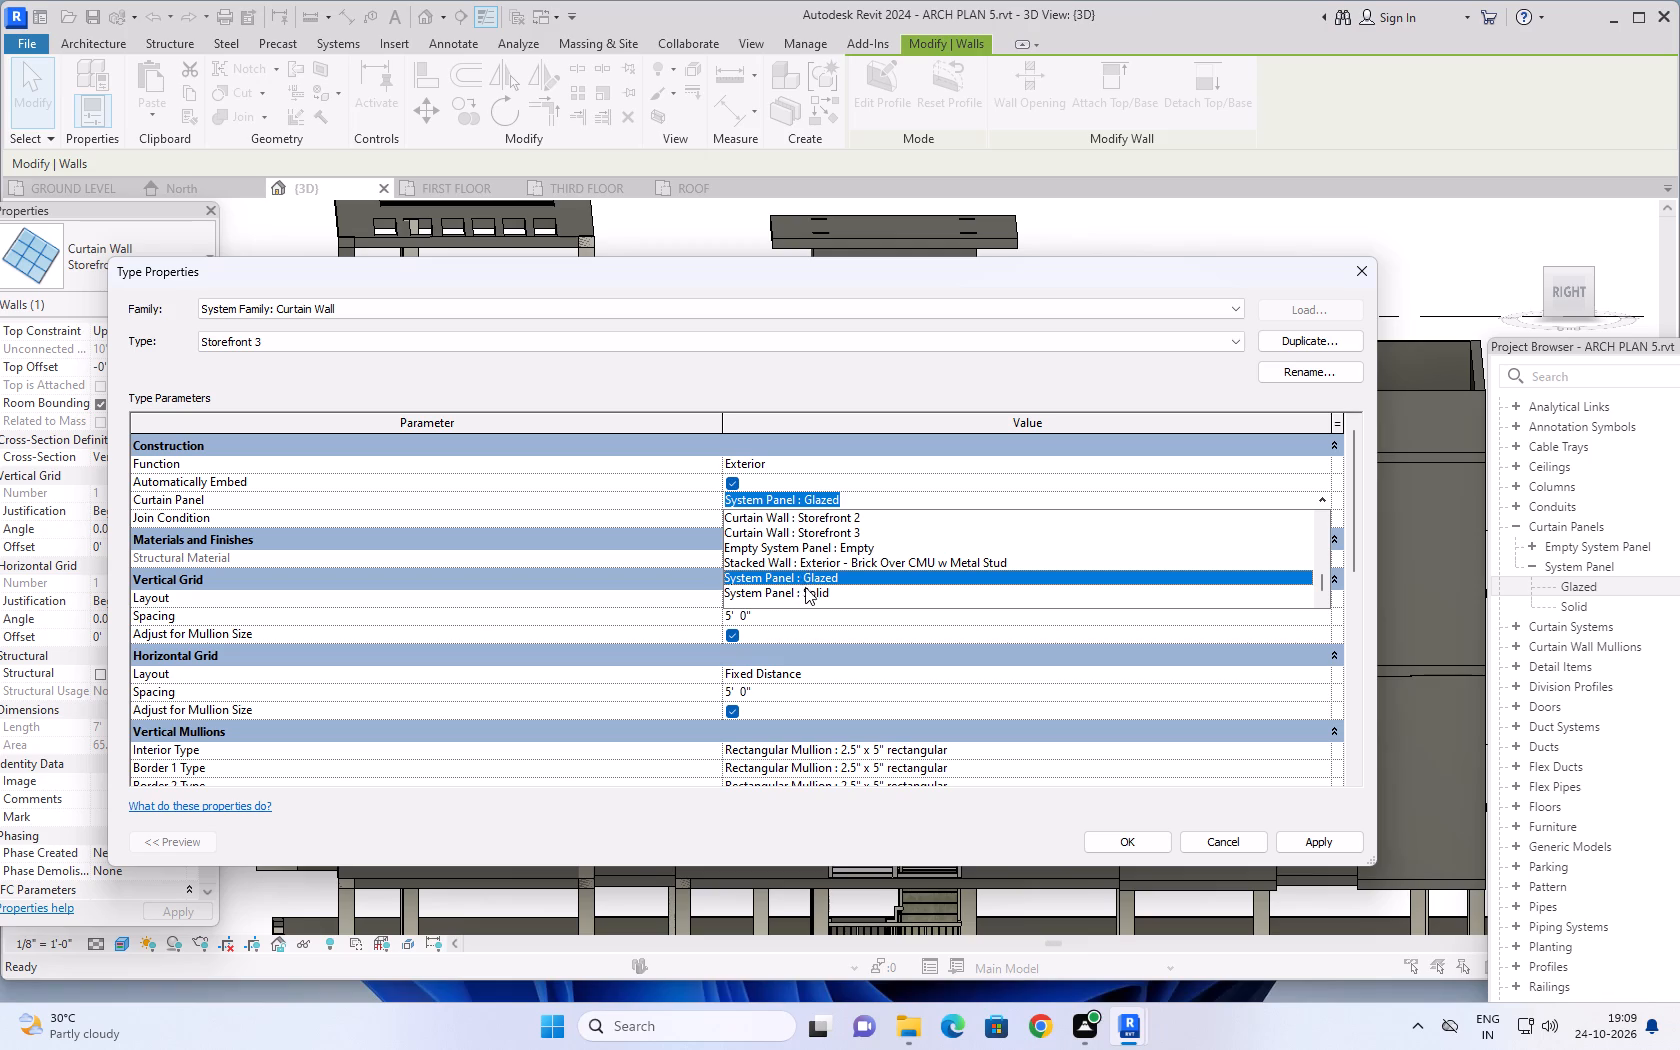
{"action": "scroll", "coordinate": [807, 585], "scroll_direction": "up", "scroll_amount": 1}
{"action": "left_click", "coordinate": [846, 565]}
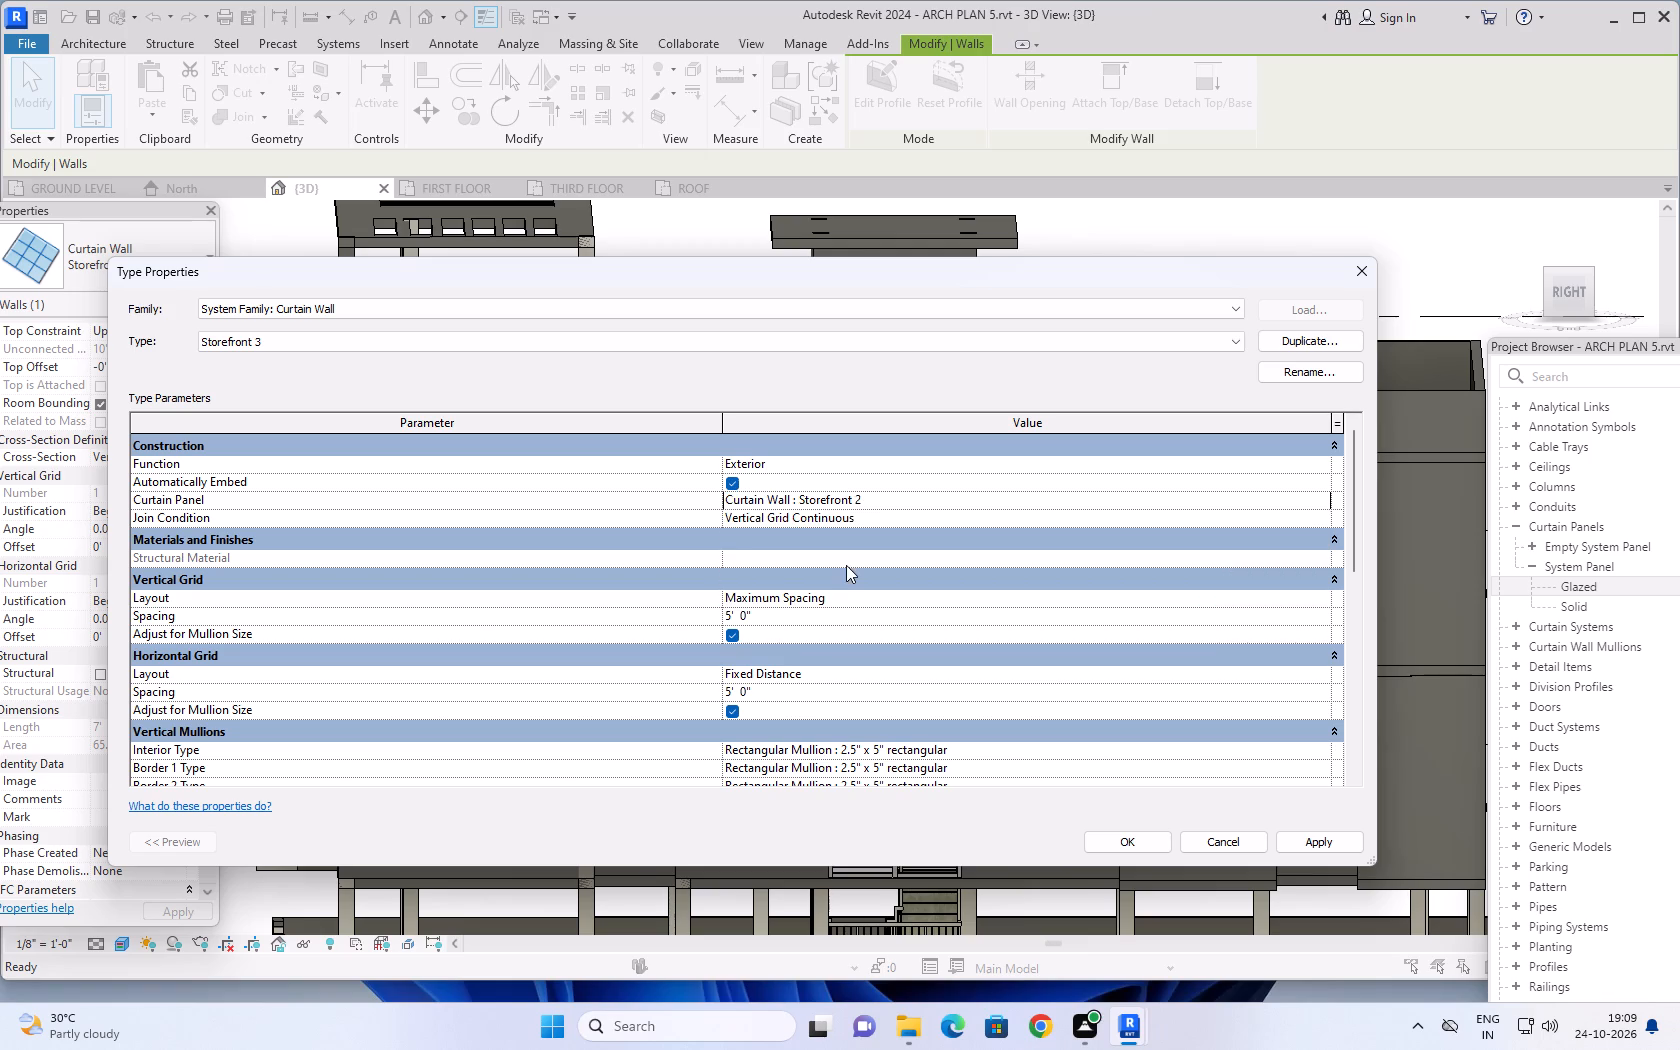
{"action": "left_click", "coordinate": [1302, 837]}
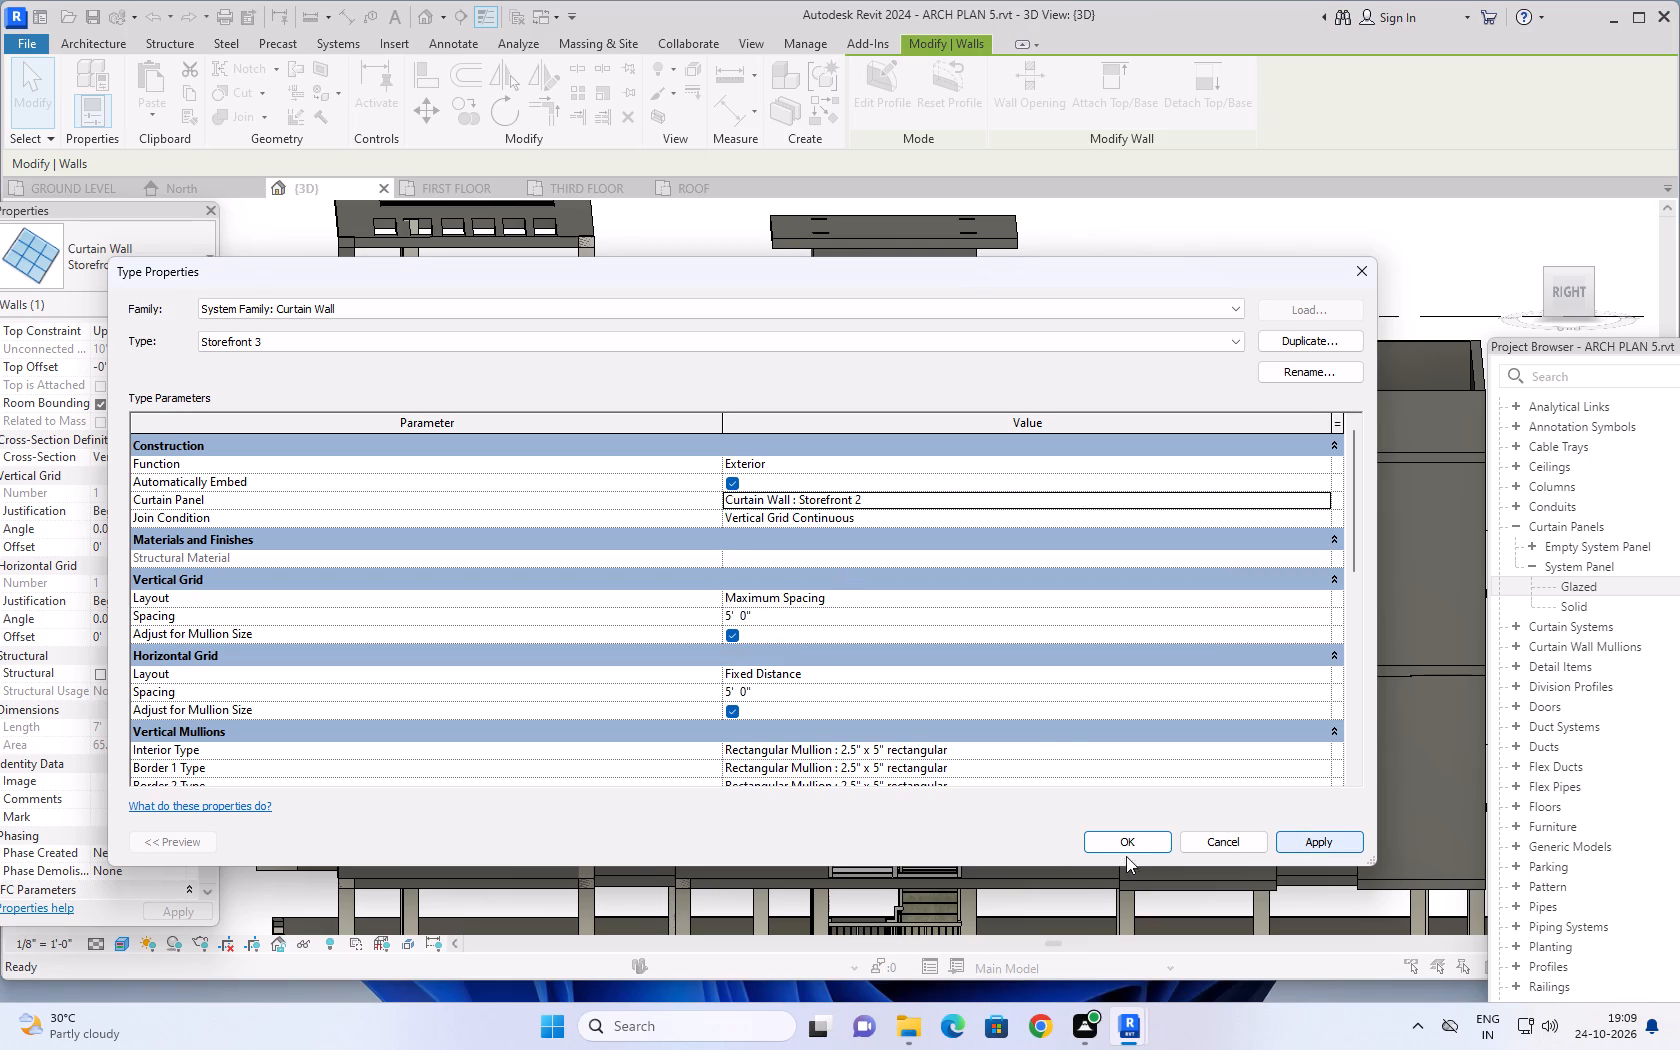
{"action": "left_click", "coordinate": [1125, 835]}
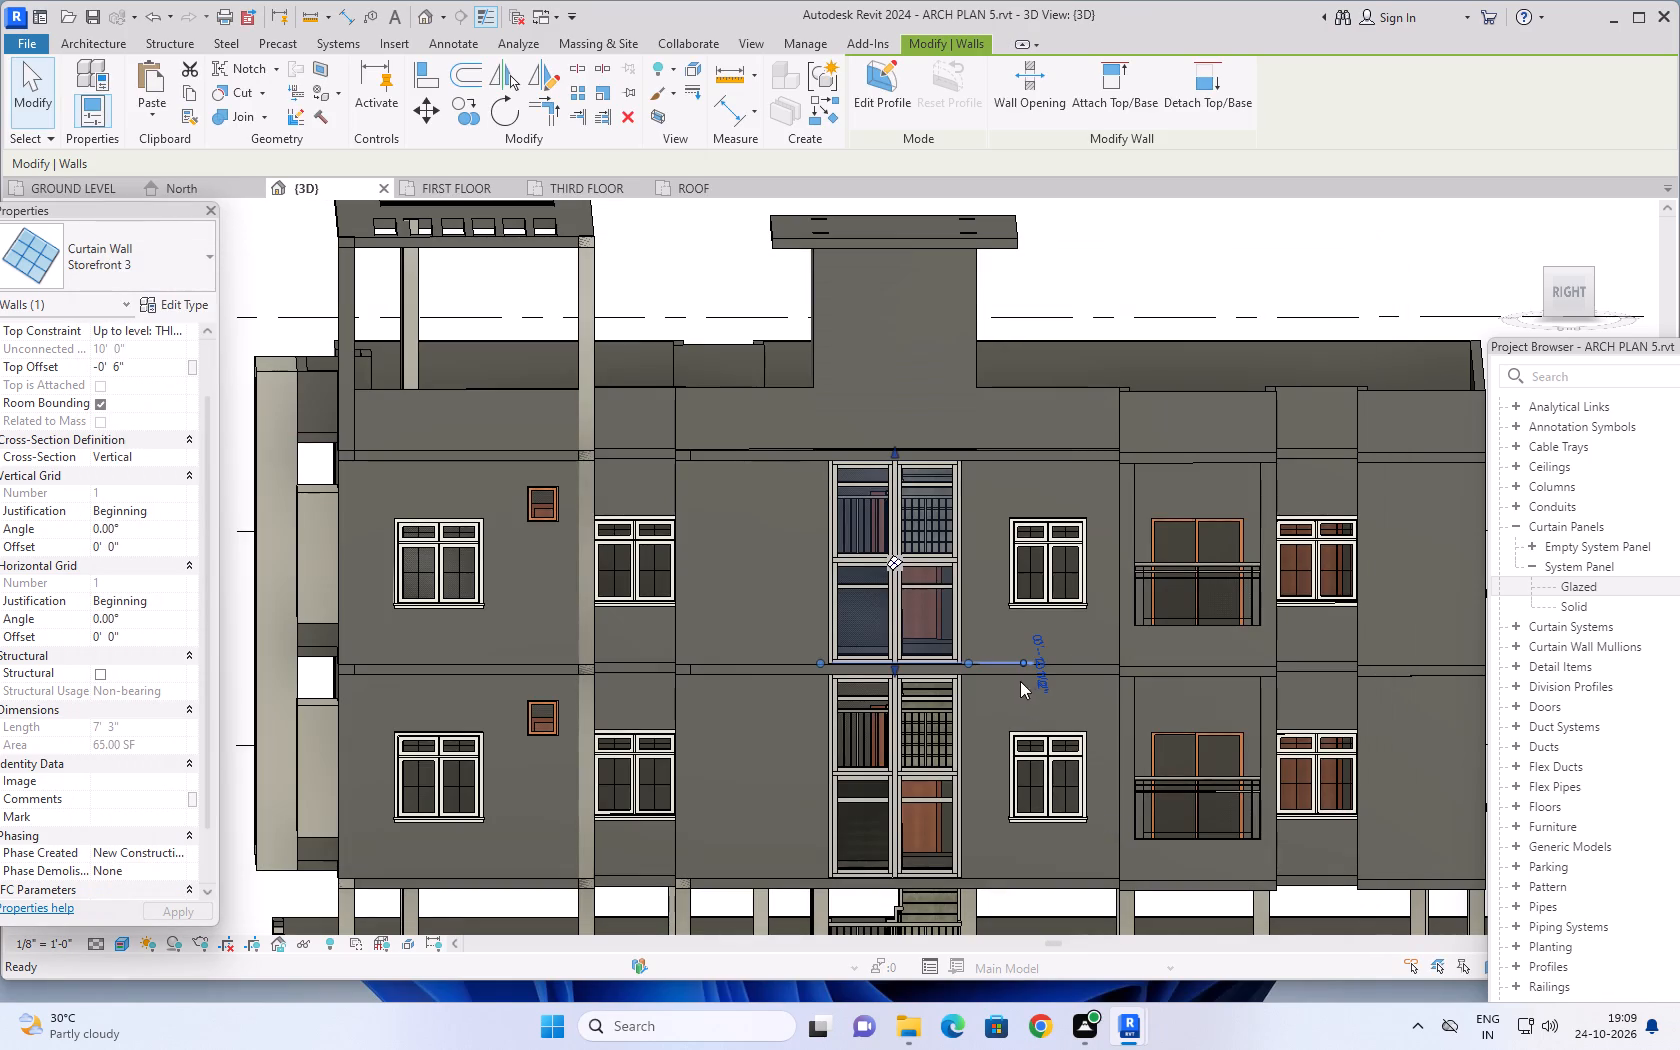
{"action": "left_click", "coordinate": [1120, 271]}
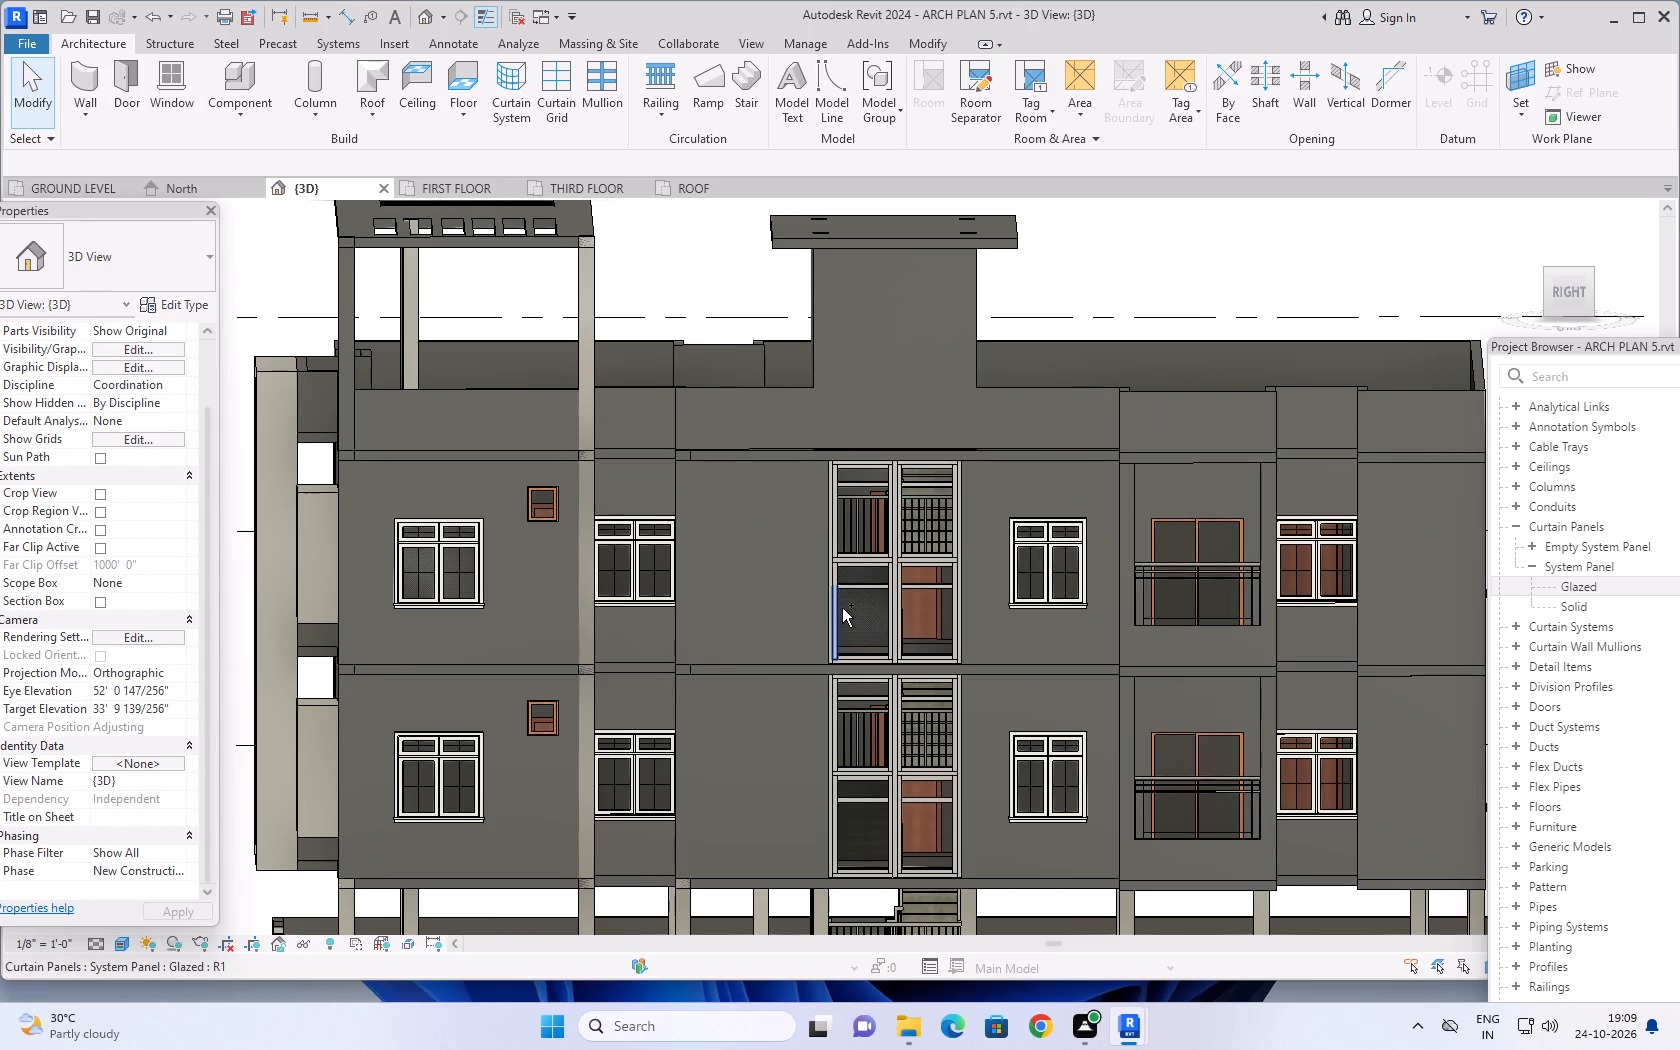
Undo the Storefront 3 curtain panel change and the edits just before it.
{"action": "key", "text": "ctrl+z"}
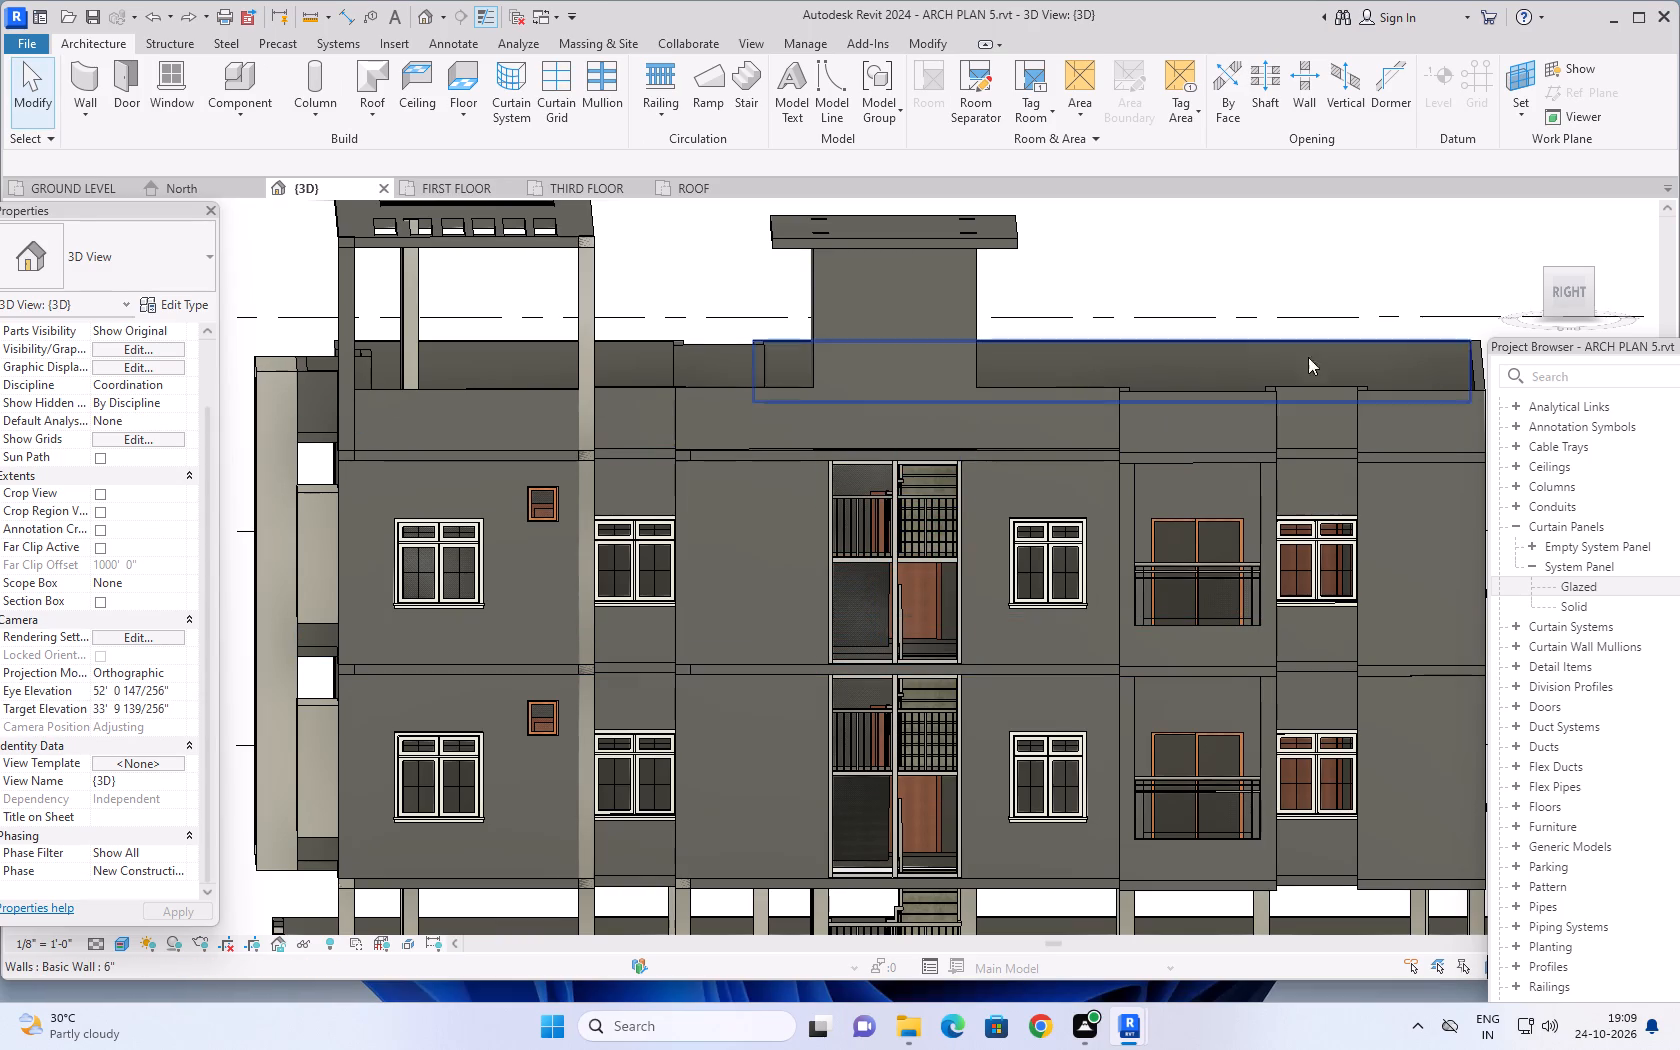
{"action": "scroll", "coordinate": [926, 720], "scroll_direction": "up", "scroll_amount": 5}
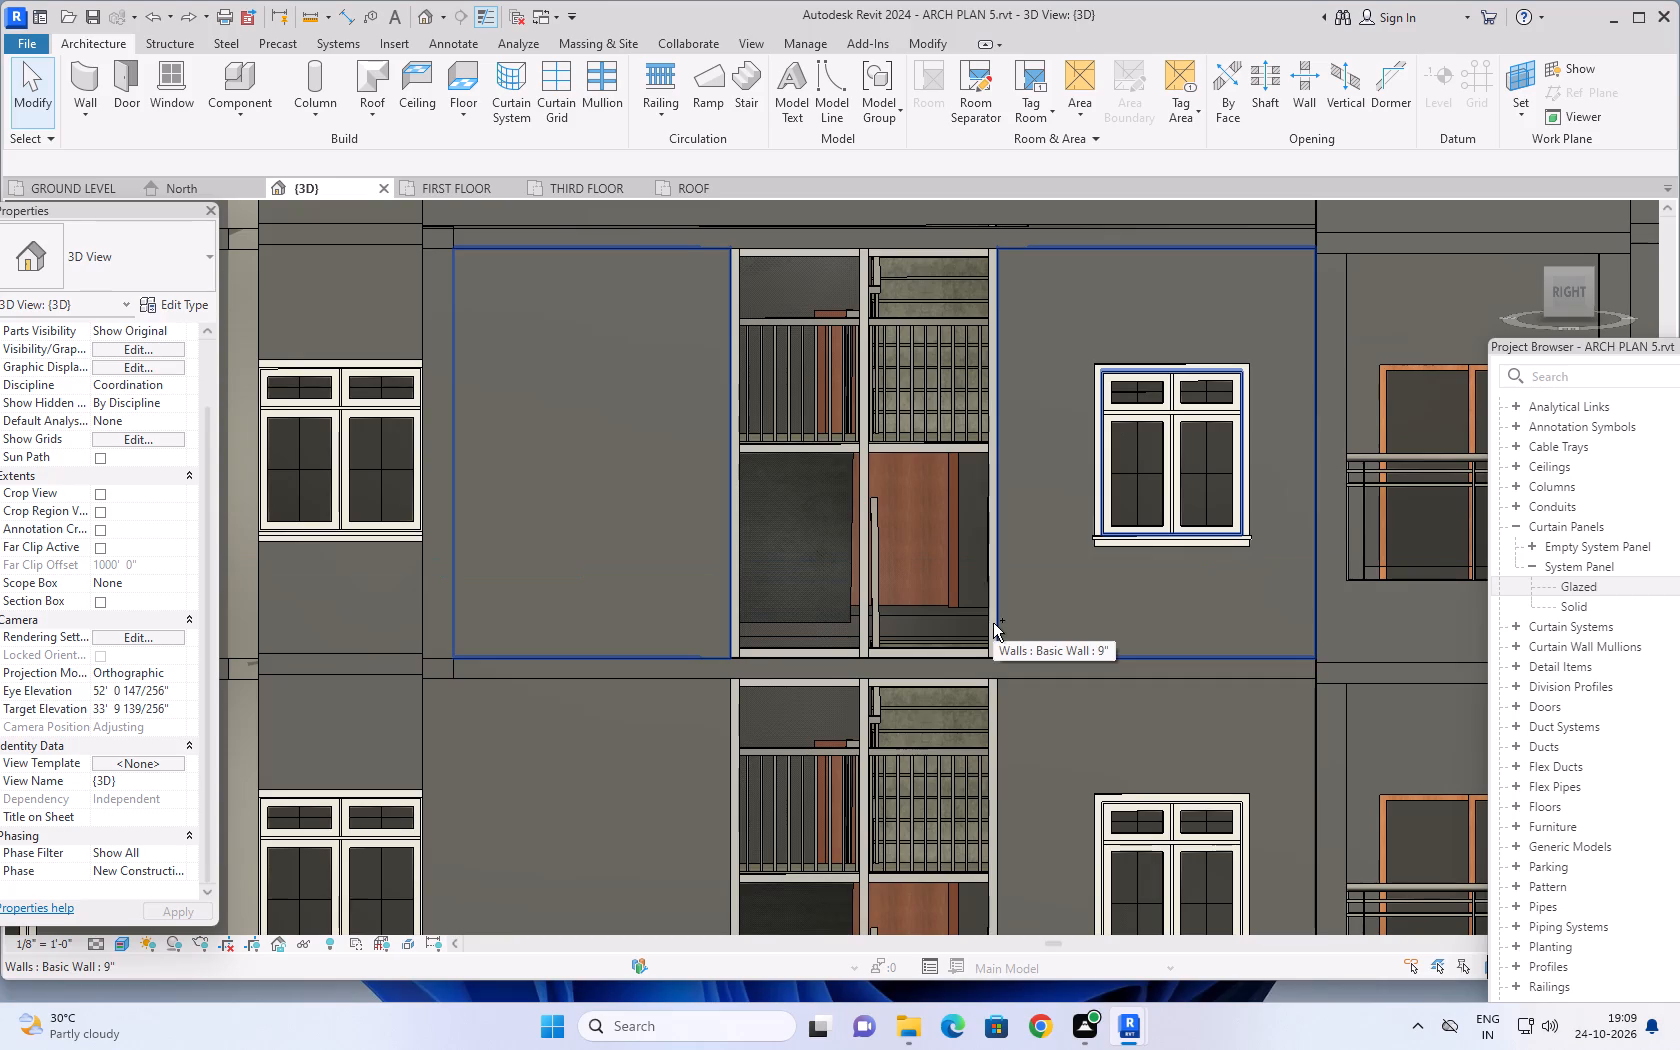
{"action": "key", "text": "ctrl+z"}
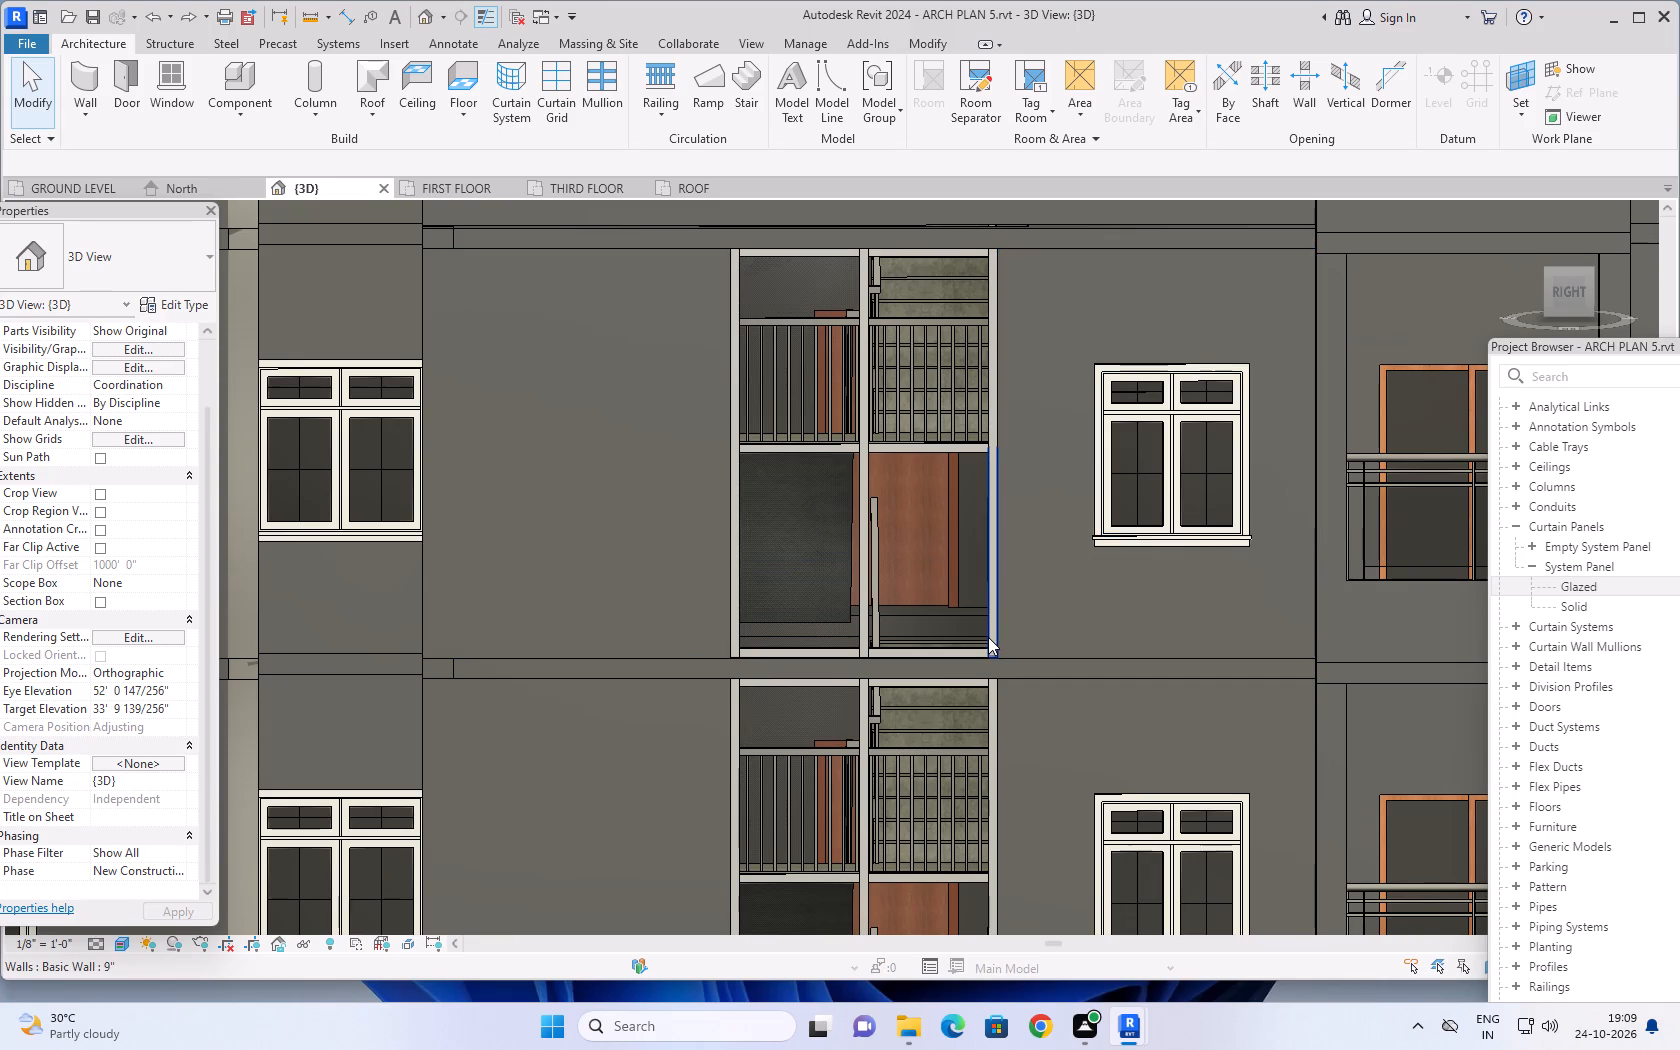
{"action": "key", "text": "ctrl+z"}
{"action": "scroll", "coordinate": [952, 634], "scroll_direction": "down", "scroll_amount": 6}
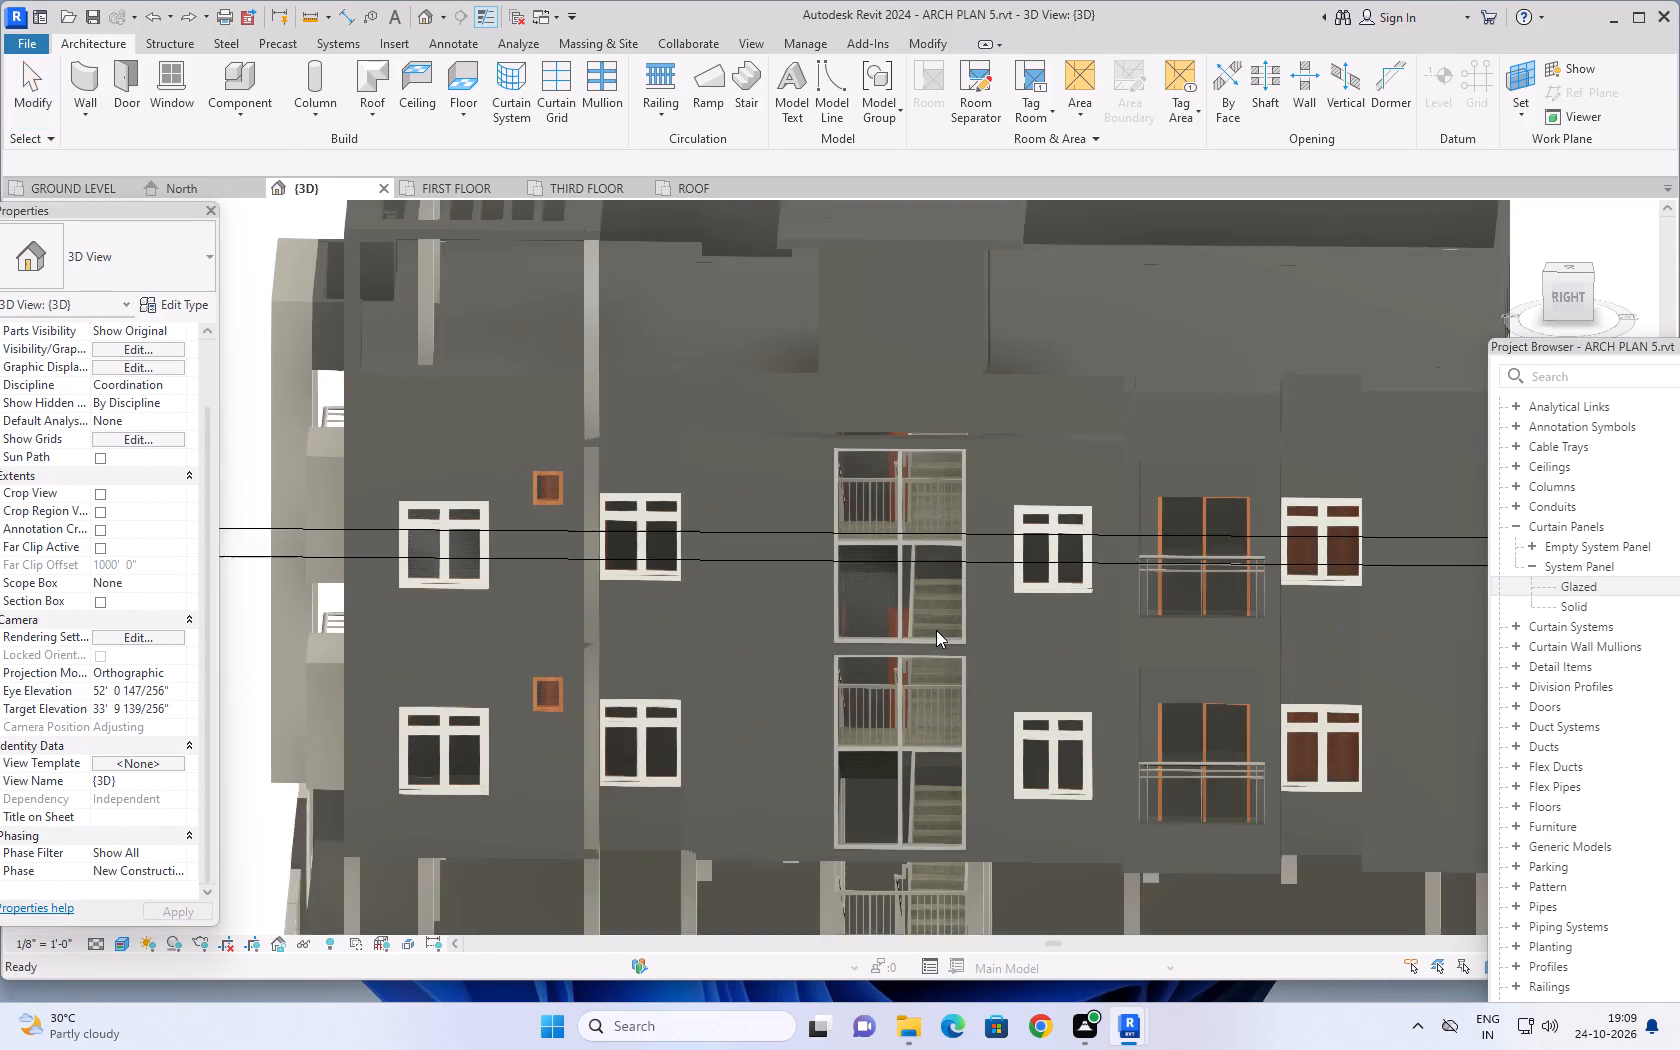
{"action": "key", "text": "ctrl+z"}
Examine the building's exterior from the front and side facades, ending close to the stairwell curtain walls.
{"action": "scroll", "coordinate": [960, 572], "scroll_direction": "up", "scroll_amount": 7}
{"action": "middle_click", "coordinate": [923, 603]}
{"action": "scroll", "coordinate": [923, 603], "scroll_direction": "down", "scroll_amount": 7}
{"action": "middle_click_drag", "start_coordinate": [645, 725], "coordinate": [873, 644]}
{"action": "scroll", "coordinate": [644, 722], "scroll_direction": "down", "scroll_amount": 2}
{"action": "scroll", "coordinate": [927, 705], "scroll_direction": "up", "scroll_amount": 4}
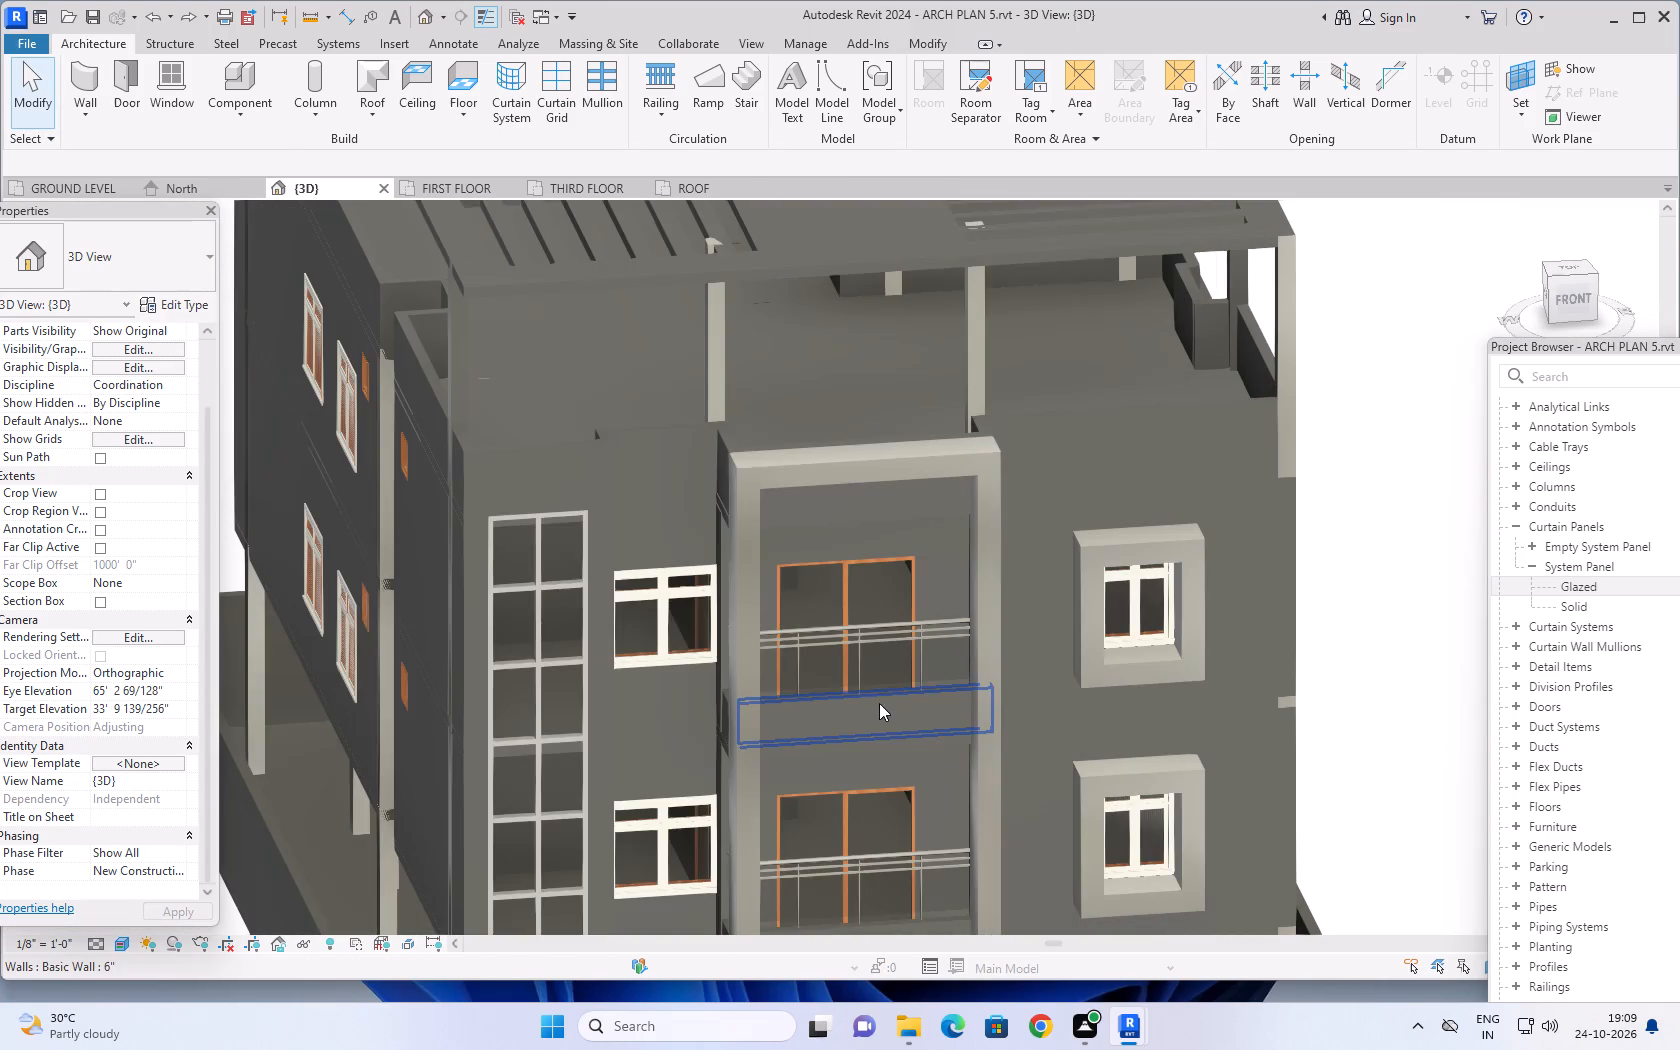
{"action": "middle_click_drag", "start_coordinate": [709, 680], "coordinate": [1161, 734]}
{"action": "scroll", "coordinate": [969, 755], "scroll_direction": "down", "scroll_amount": 1, "text": "shift"}
{"action": "scroll", "coordinate": [758, 716], "scroll_direction": "up", "scroll_amount": 1}
{"action": "middle_click_drag", "start_coordinate": [761, 716], "coordinate": [1239, 654]}
{"action": "scroll", "coordinate": [1238, 607], "scroll_direction": "up", "scroll_amount": 2}
{"action": "middle_click_drag", "start_coordinate": [1239, 614], "coordinate": [1252, 607], "text": "shift"}
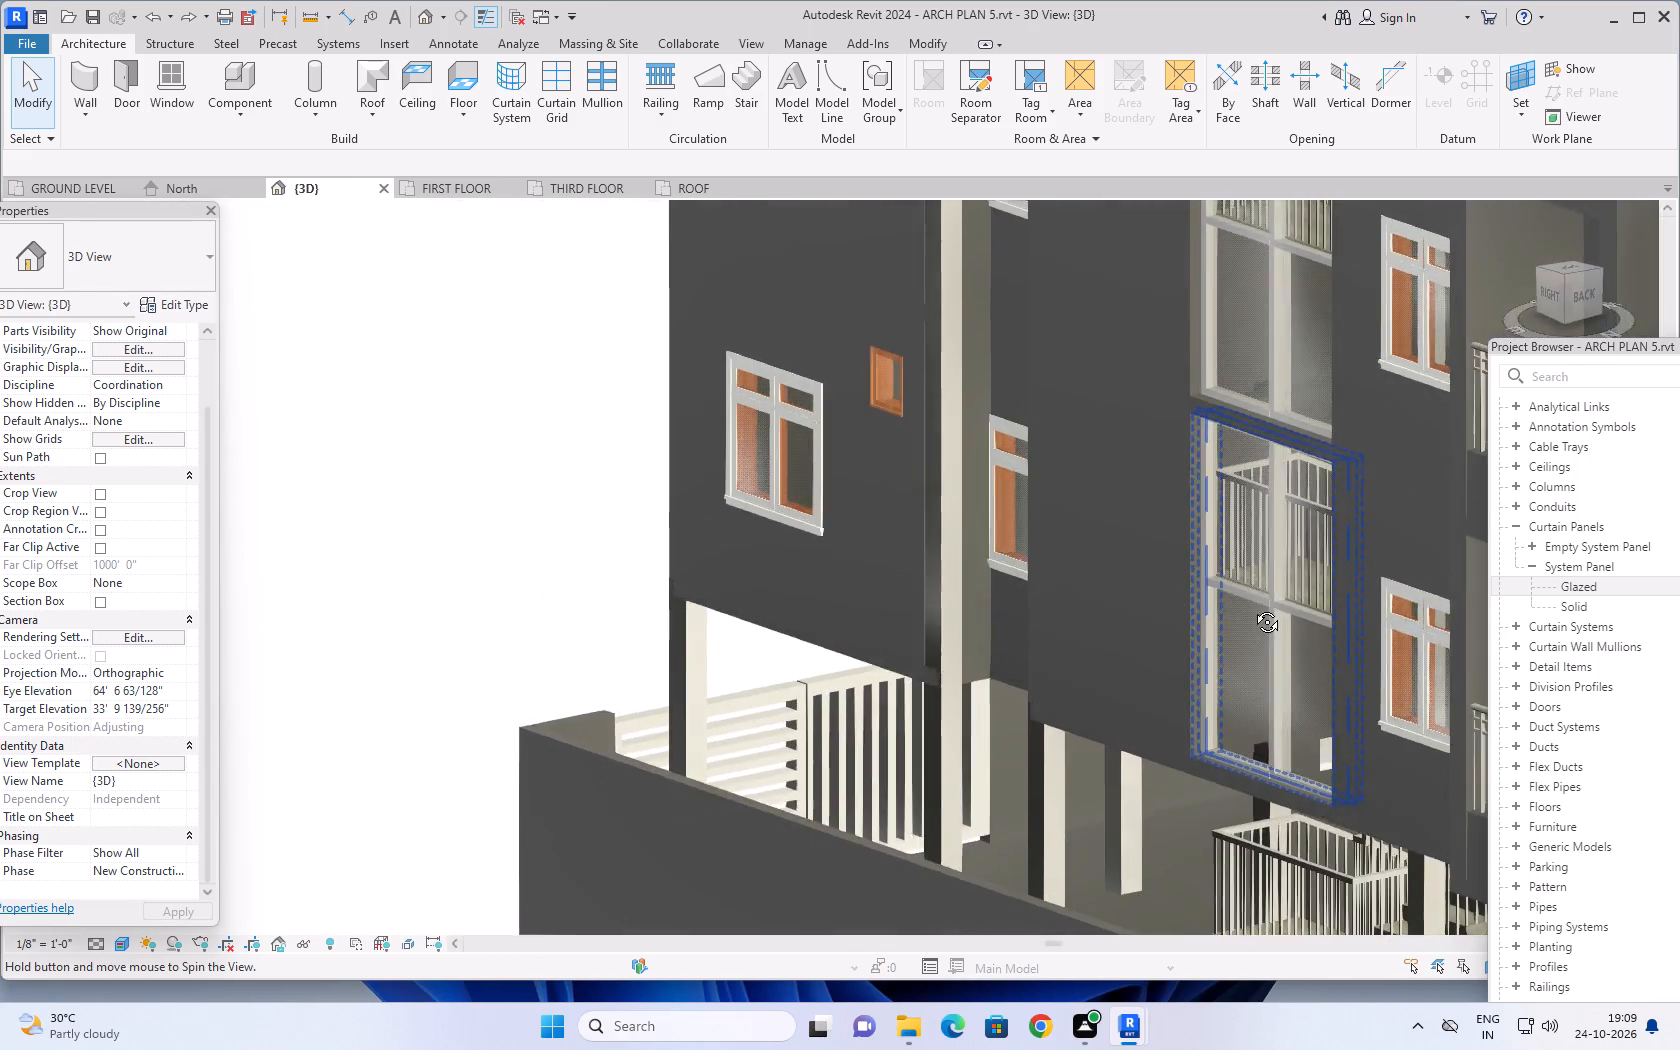
{"action": "middle_click_drag", "start_coordinate": [1252, 607], "coordinate": [1330, 598], "text": "shift"}
{"action": "middle_click_drag", "start_coordinate": [1313, 579], "coordinate": [1125, 638]}
{"action": "scroll", "coordinate": [1177, 289], "scroll_direction": "up", "scroll_amount": 2}
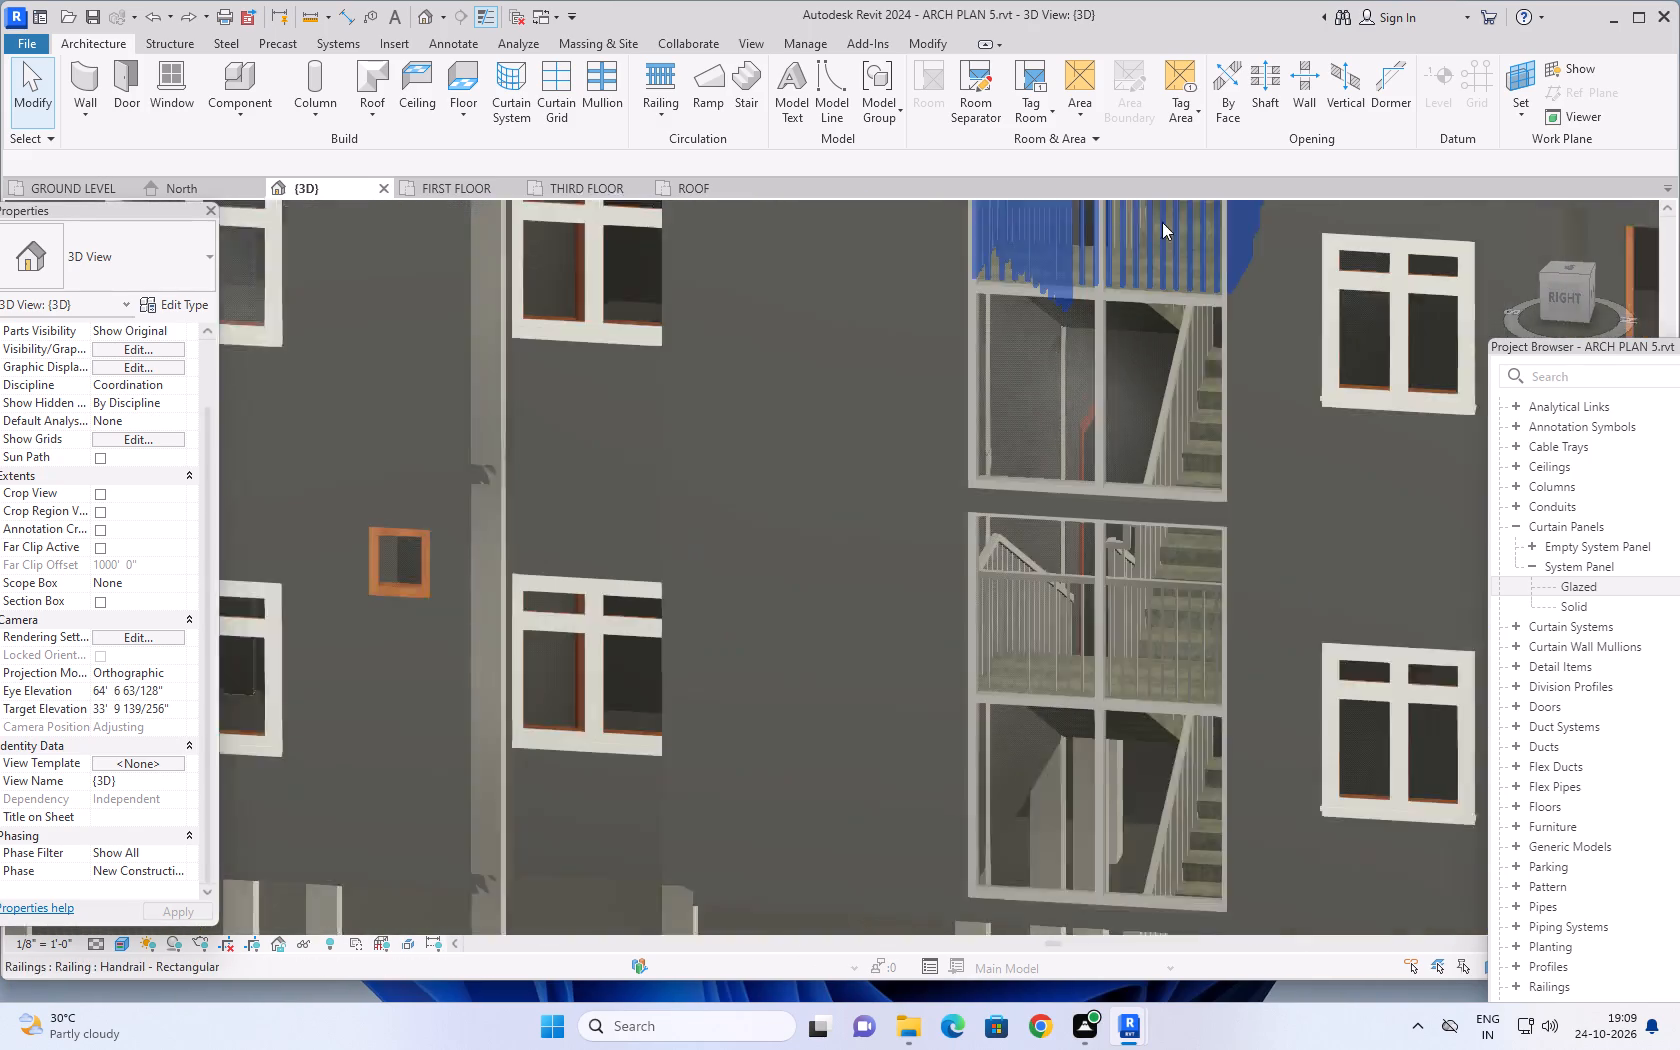
{"action": "scroll", "coordinate": [1162, 222], "scroll_direction": "up", "scroll_amount": 2}
Look through the project materials available for the Glazed system panel type, leaving its Glass material assigned.
{"action": "left_click", "coordinate": [1230, 594]}
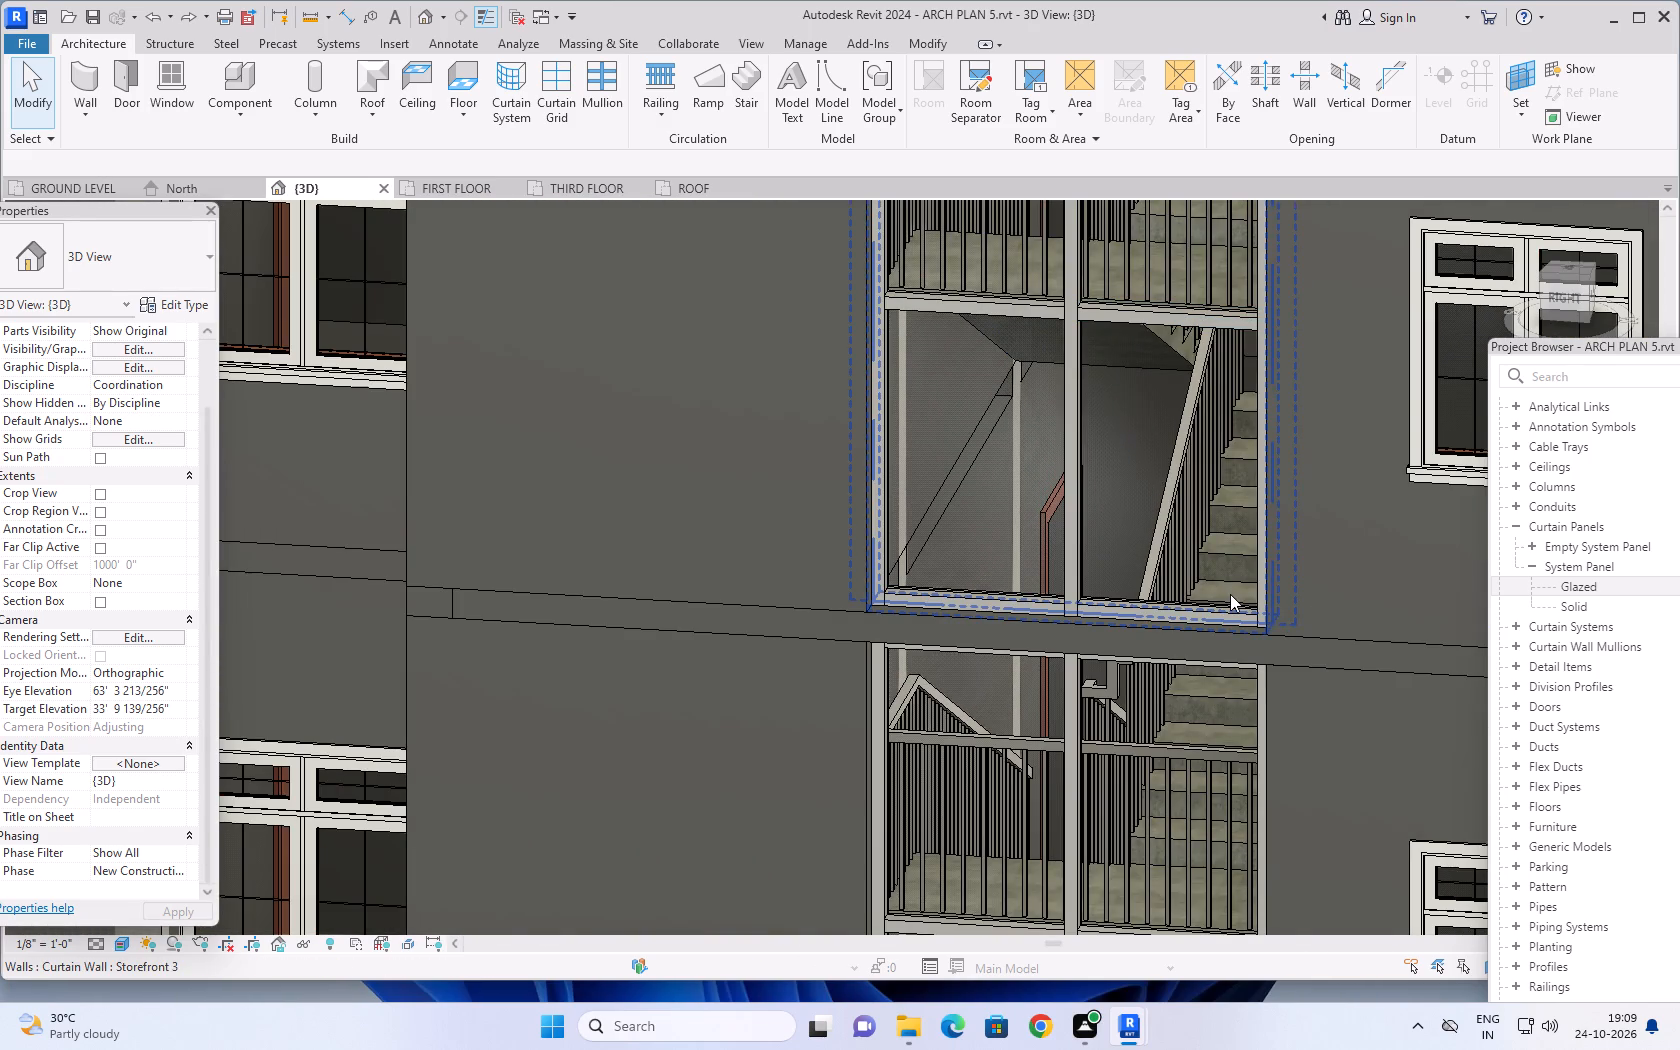
{"action": "scroll", "coordinate": [1228, 600], "scroll_direction": "down", "scroll_amount": 4}
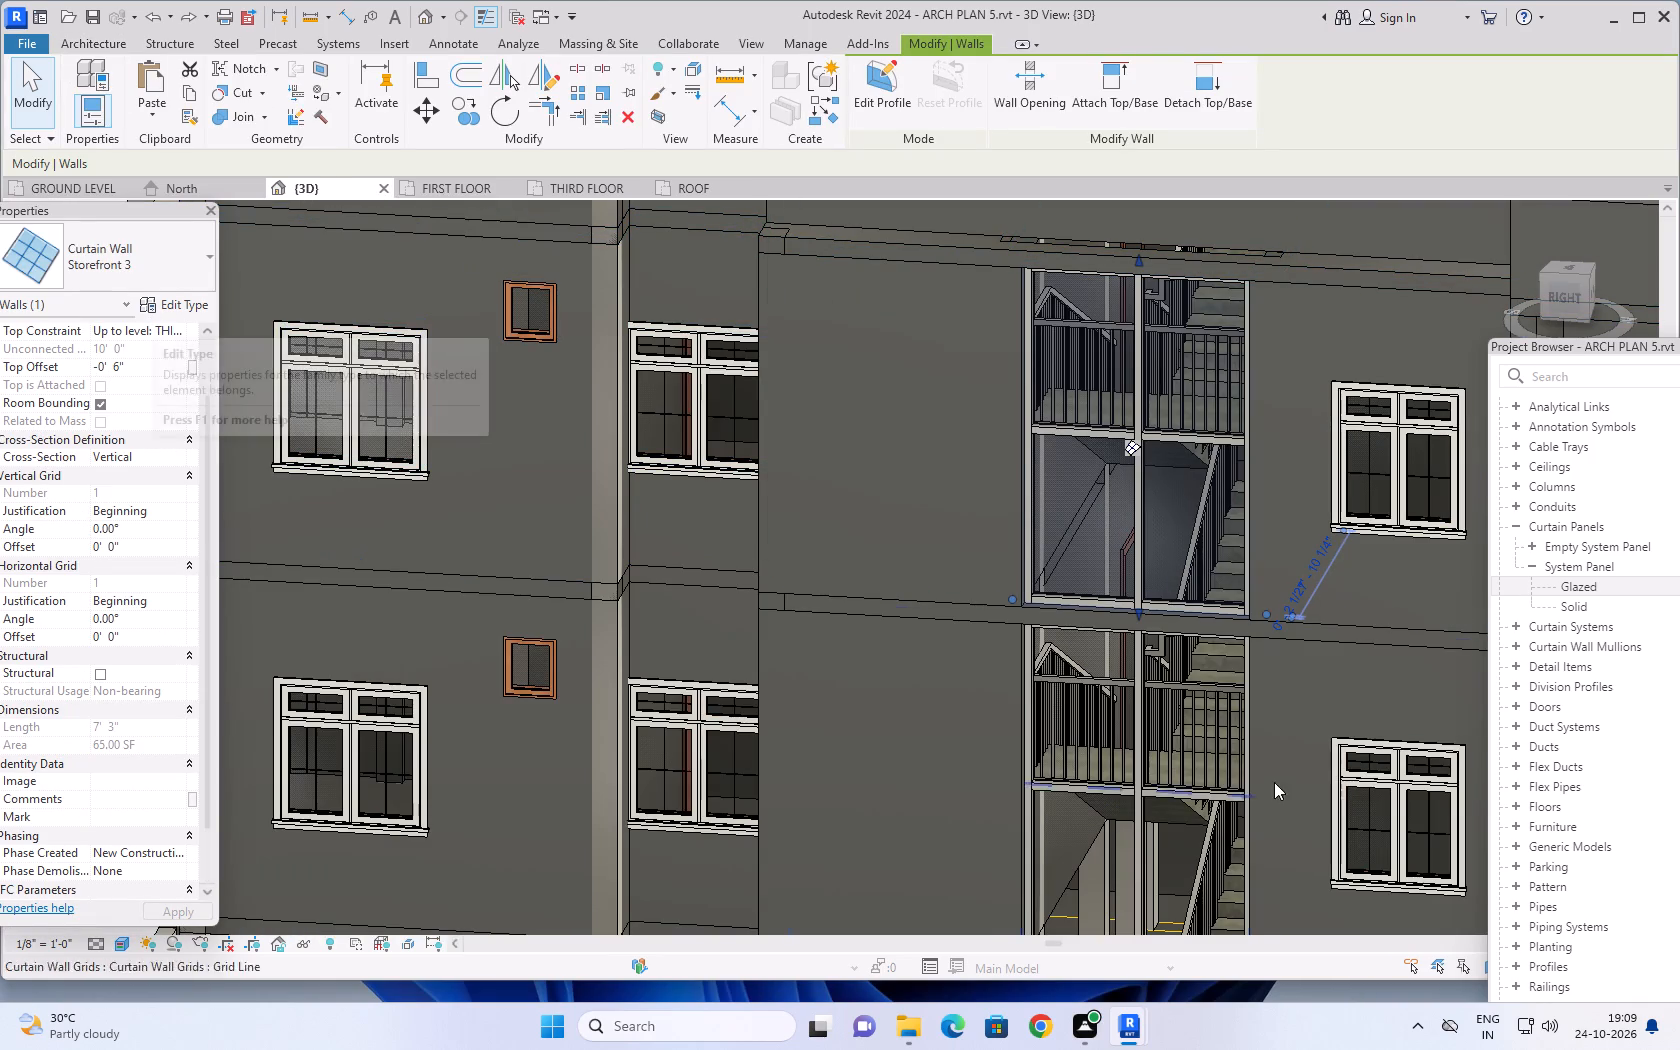
{"action": "double_click", "coordinate": [1602, 584]}
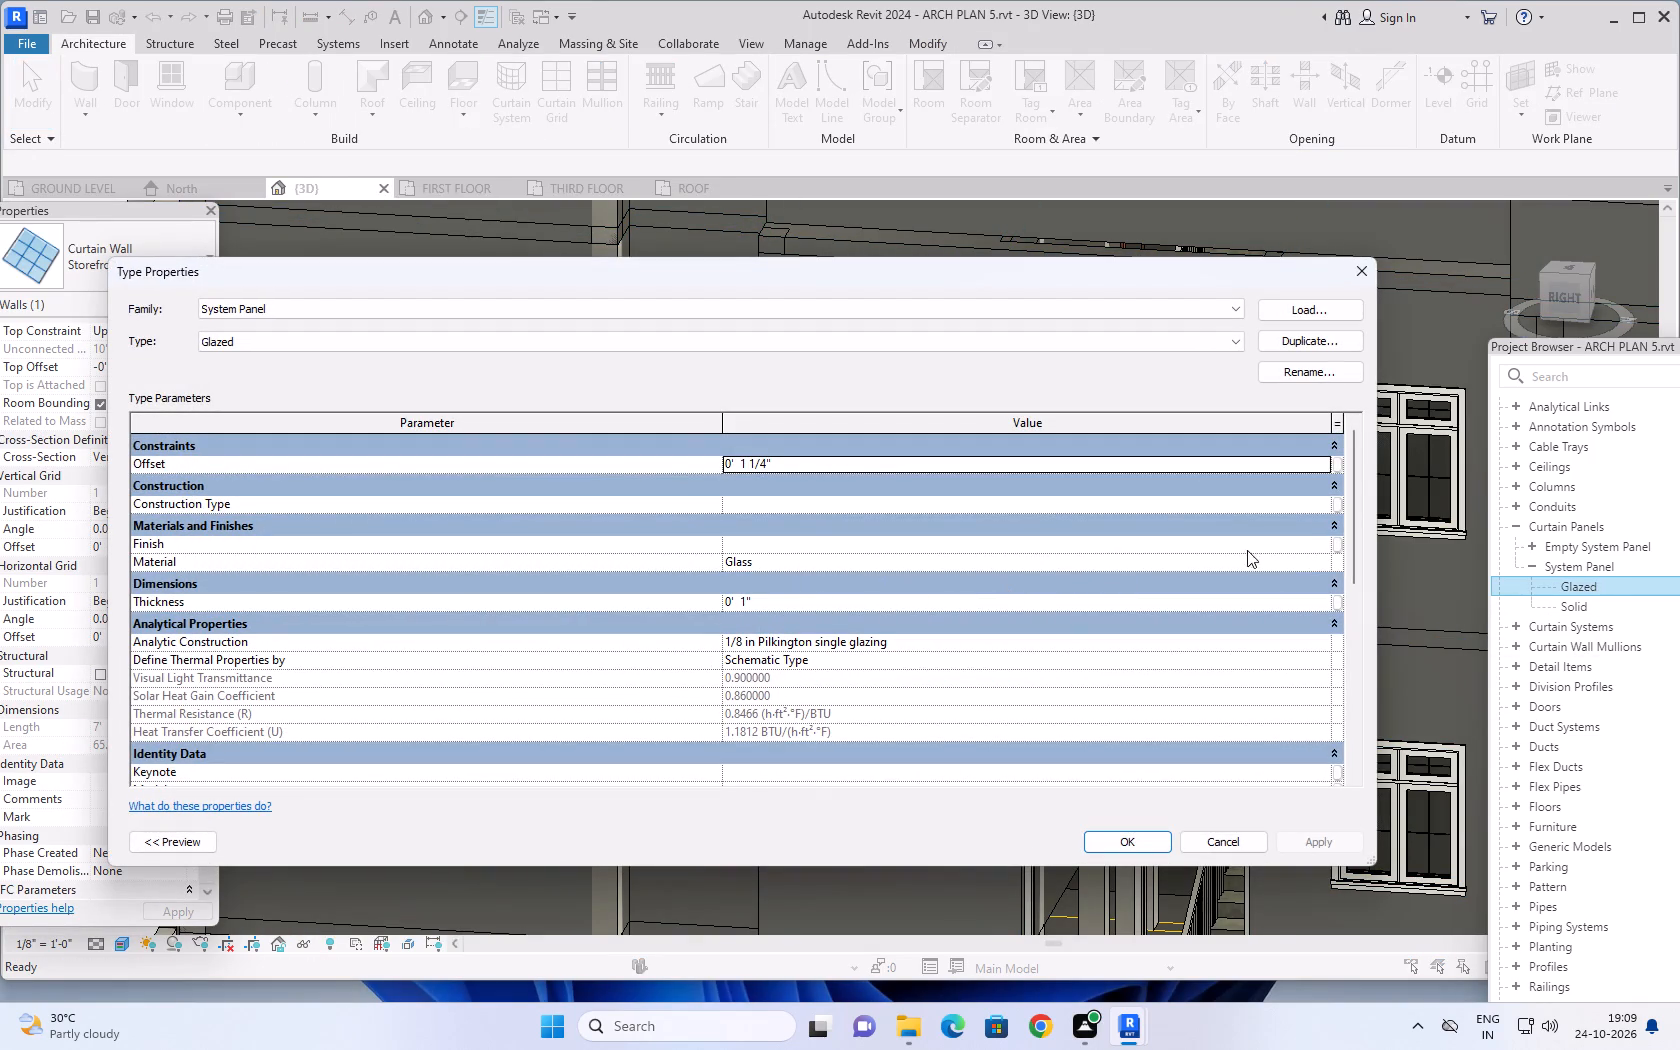
{"action": "left_click", "coordinate": [1318, 544]}
{"action": "left_click", "coordinate": [1278, 562]}
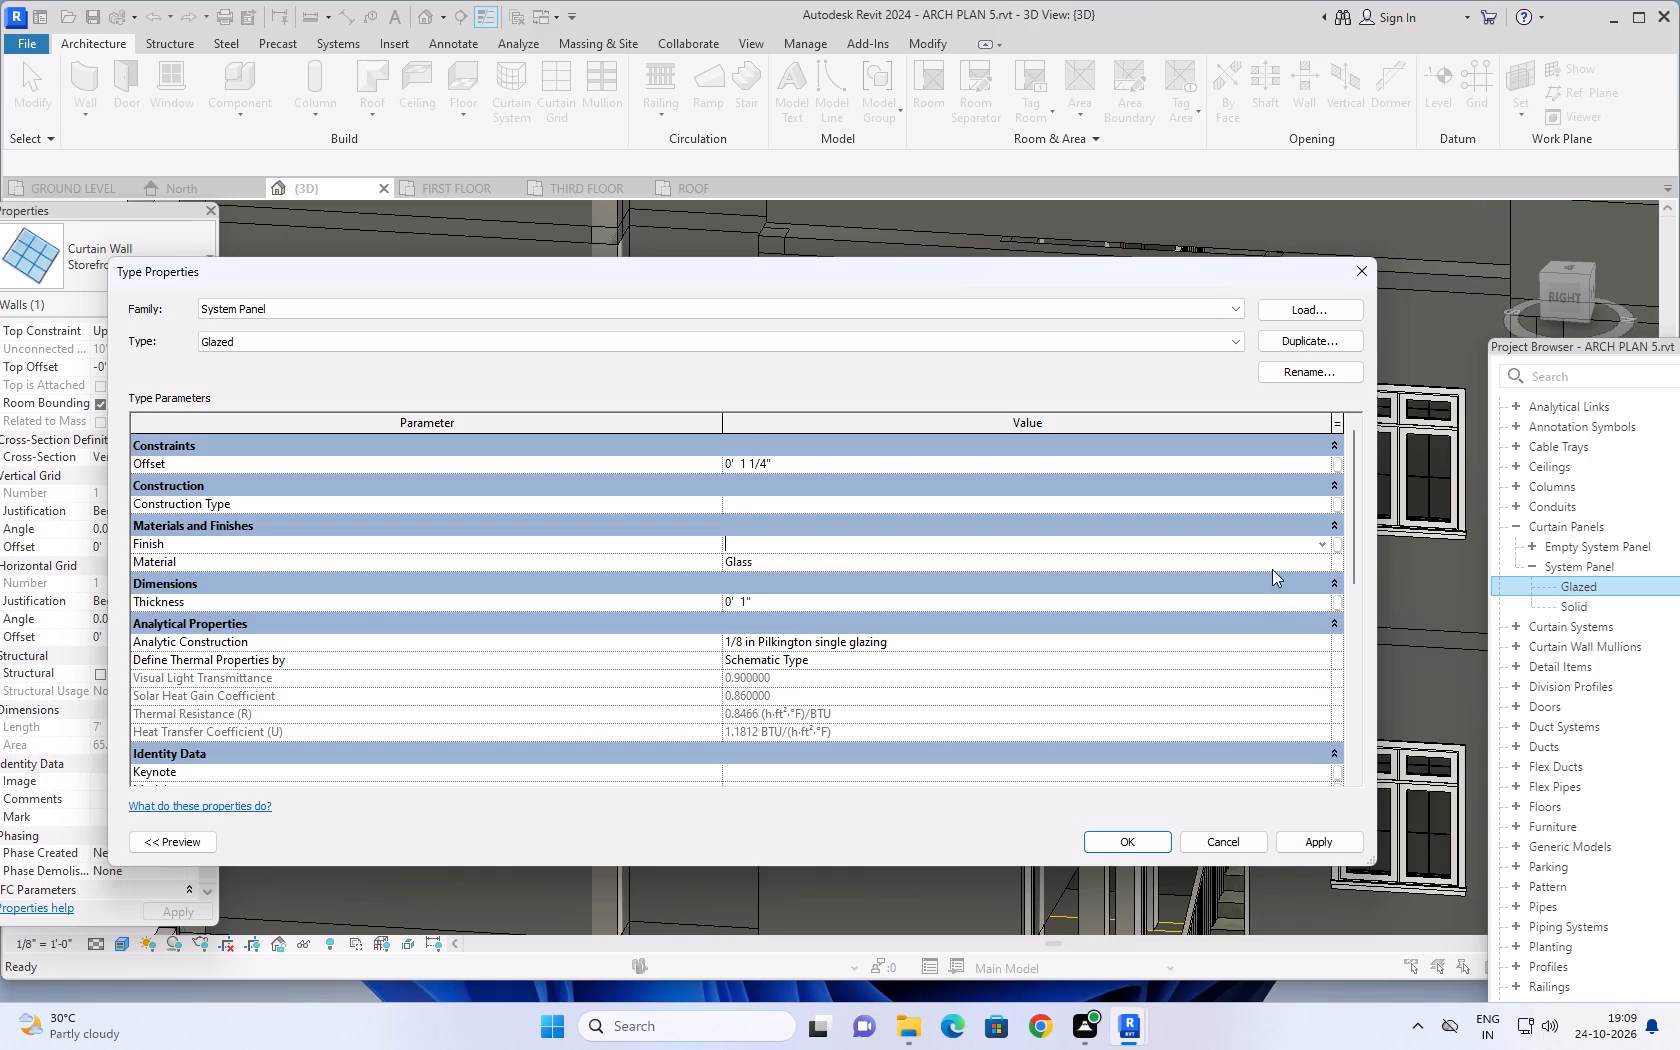
{"action": "double_click", "coordinate": [1285, 565]}
{"action": "left_click", "coordinate": [1324, 559]}
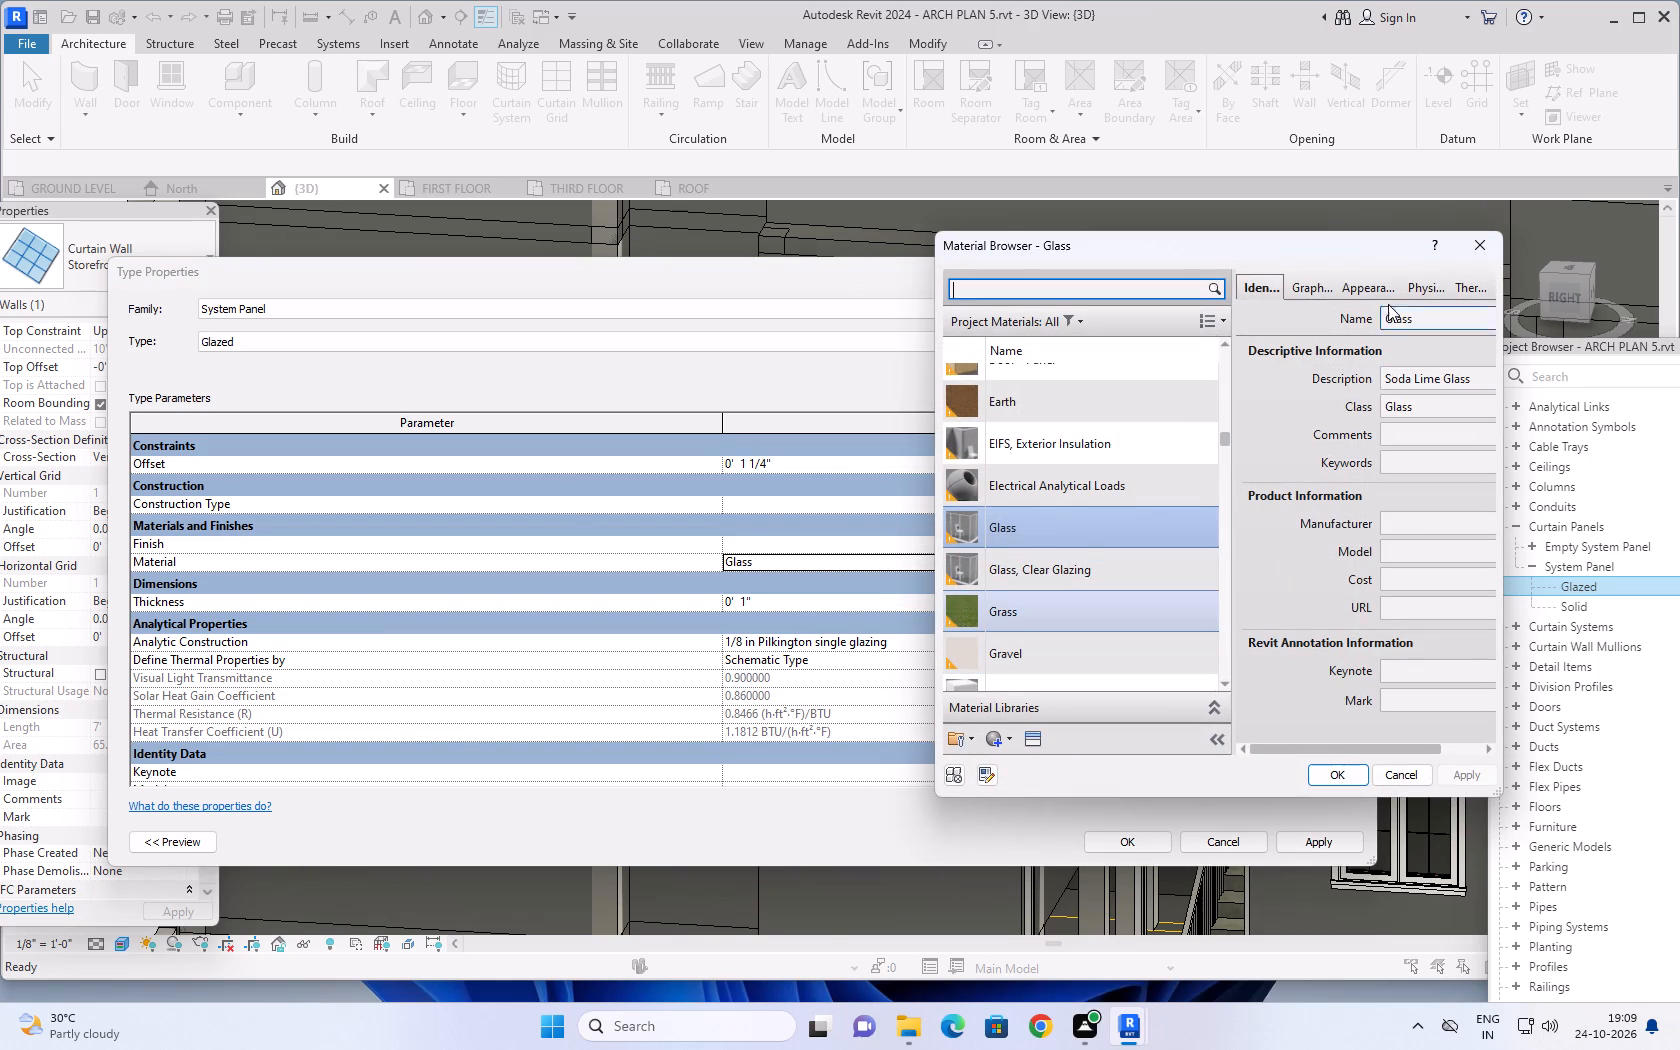
{"action": "scroll", "coordinate": [1088, 588], "scroll_direction": "down", "scroll_amount": 7}
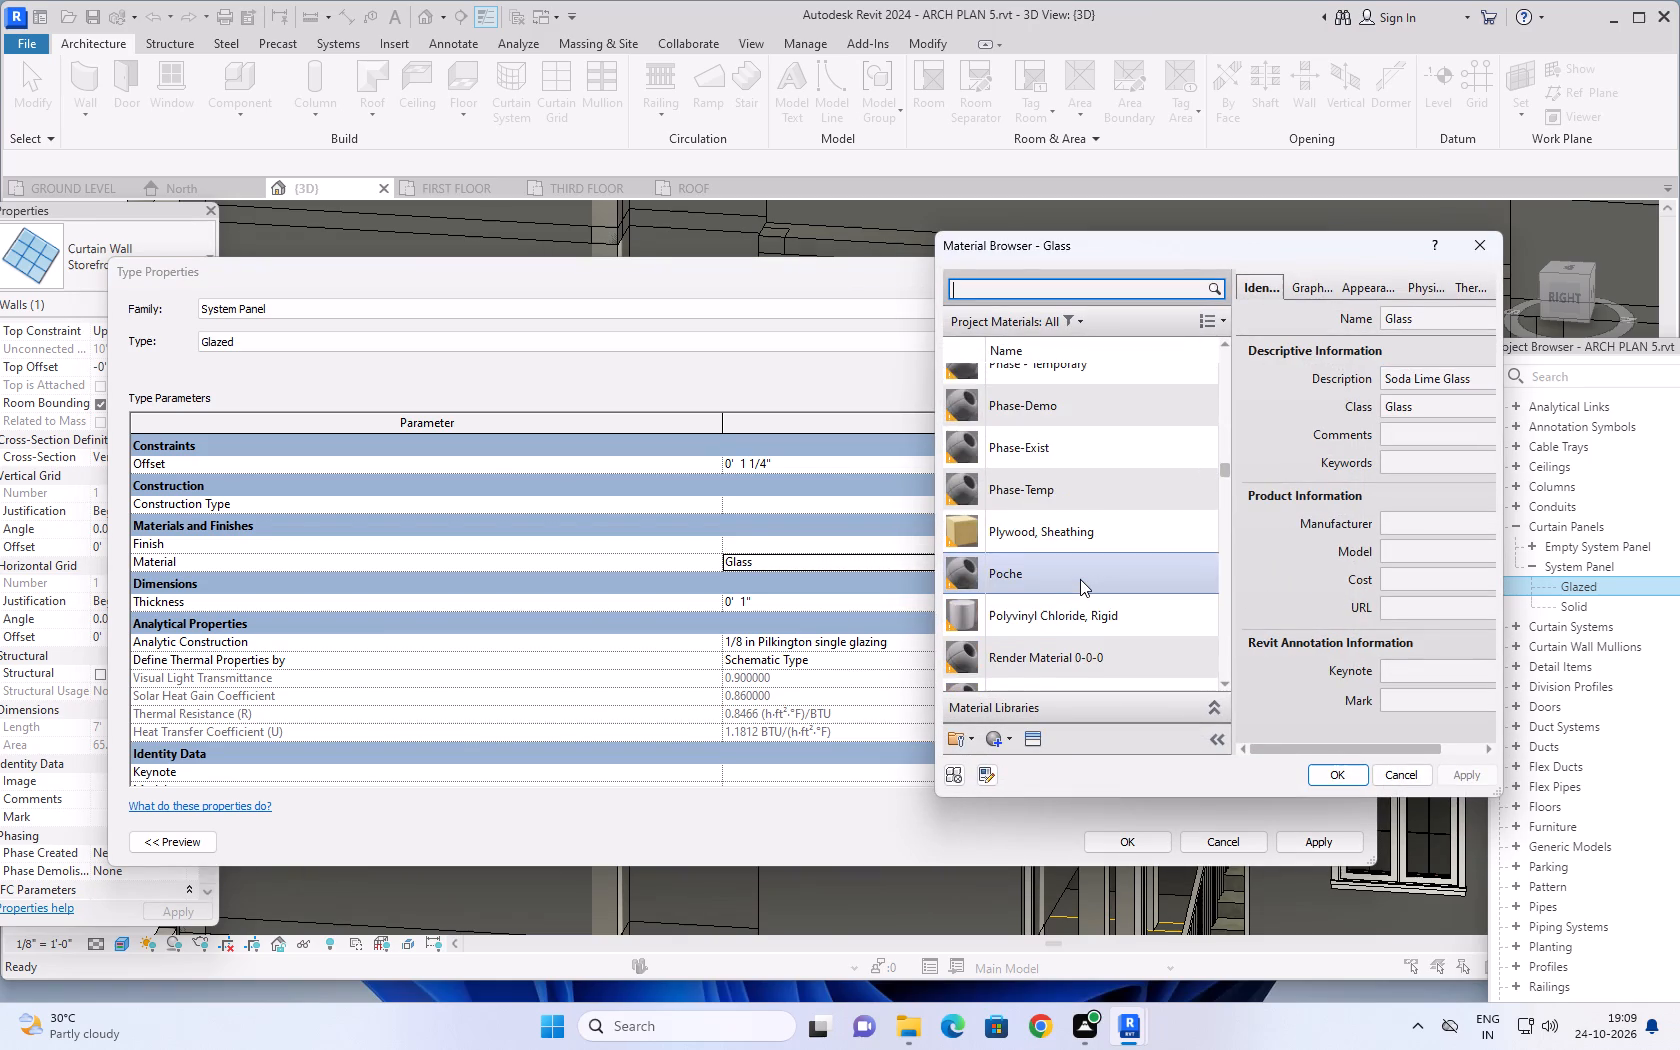
{"action": "scroll", "coordinate": [1080, 579], "scroll_direction": "down", "scroll_amount": 20}
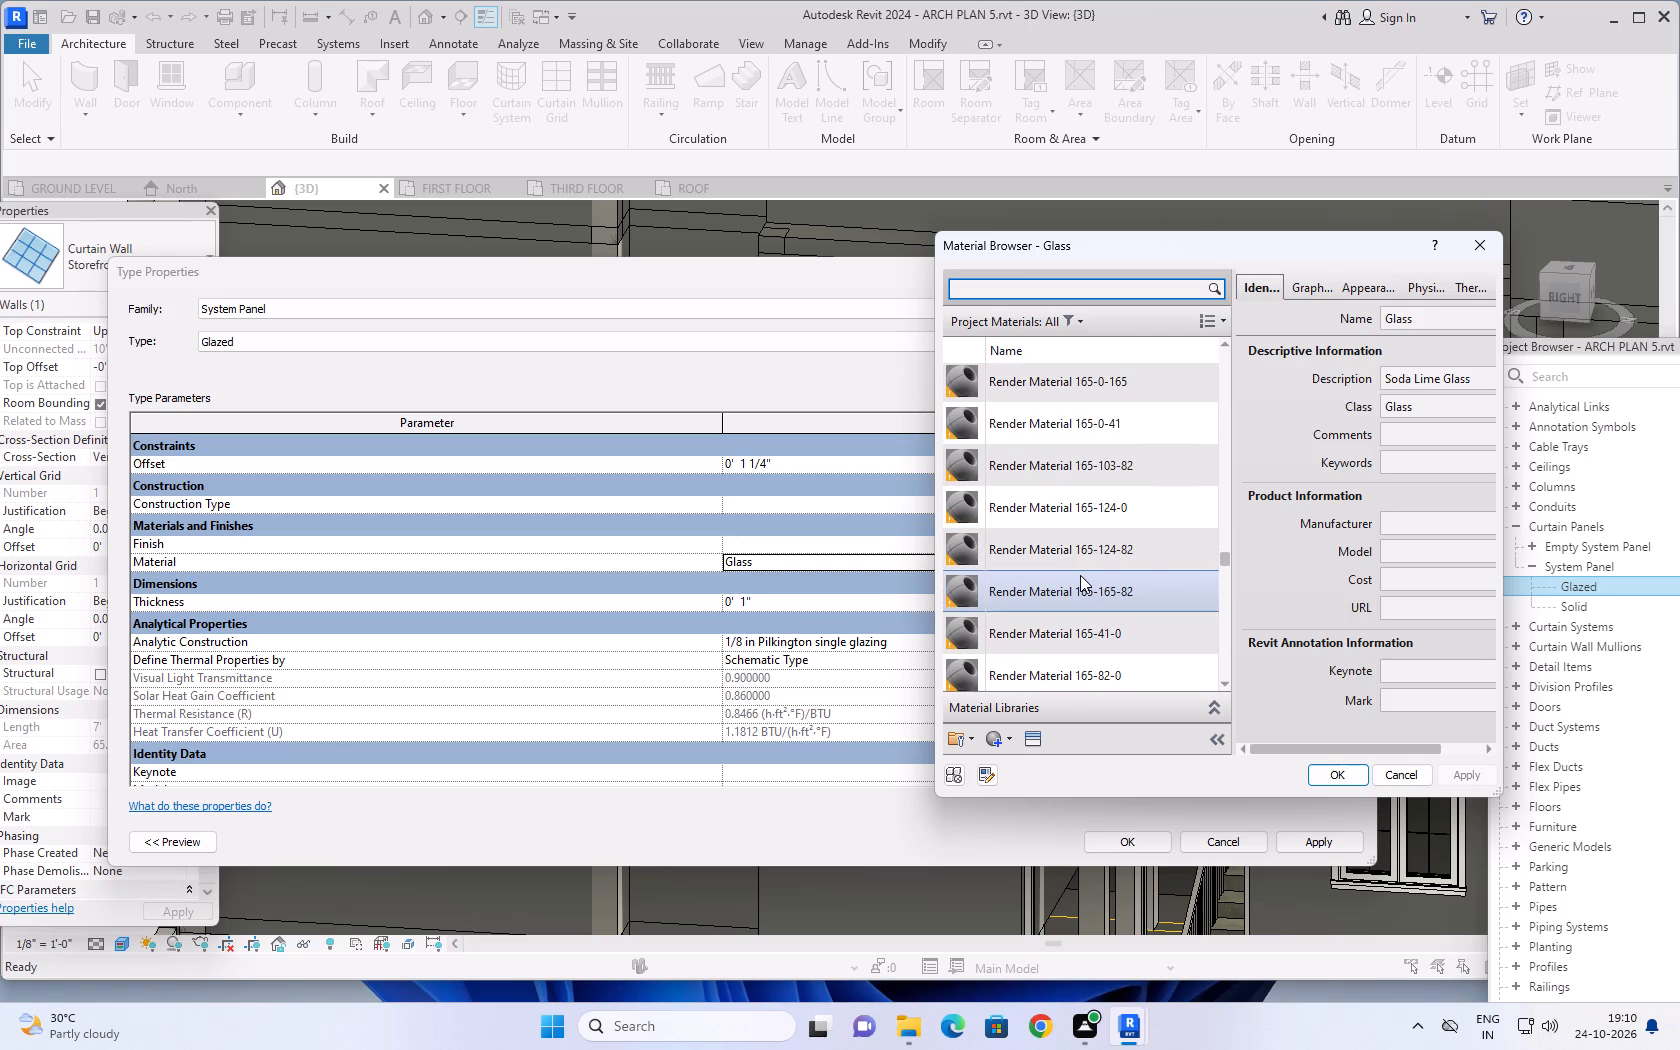
{"action": "left_click", "coordinate": [1489, 252]}
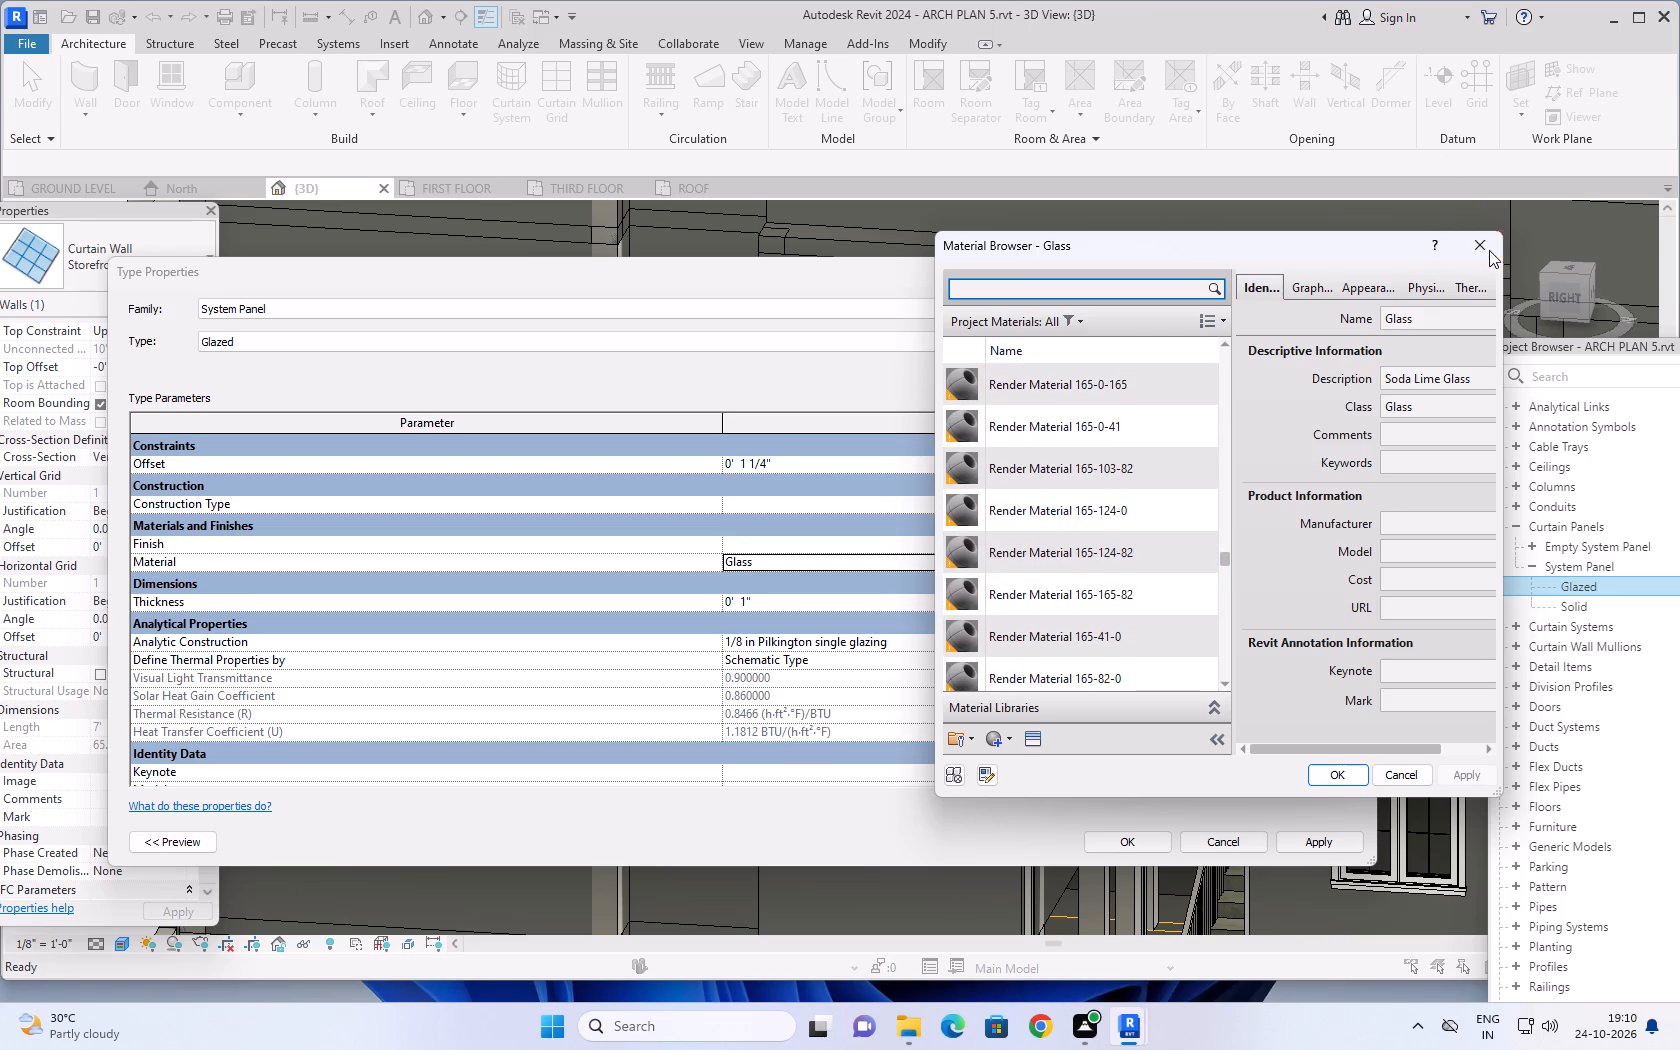
{"action": "left_click", "coordinate": [1366, 273]}
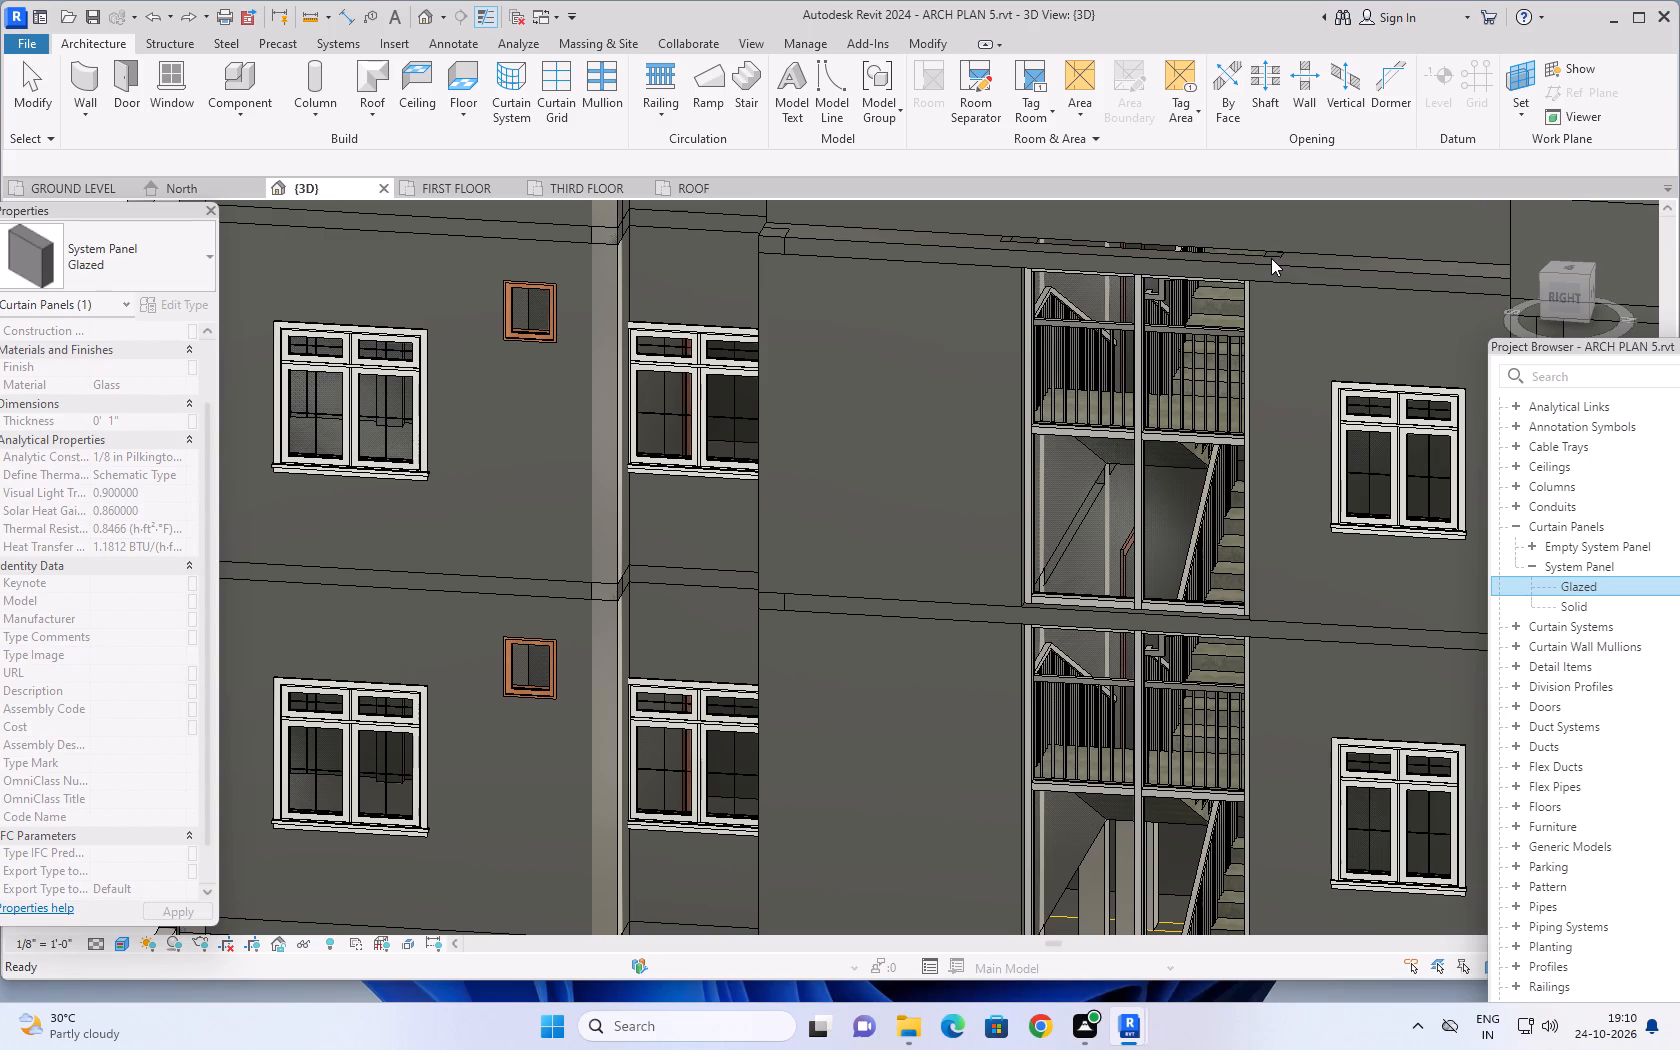
{"action": "key", "text": "Escape"}
{"action": "key", "text": "Escape"}
Examine the building's exterior from the side and front facades, ending close to the stairwell curtain walls.
{"action": "scroll", "coordinate": [897, 556], "scroll_direction": "down", "scroll_amount": 6}
{"action": "middle_click_drag", "start_coordinate": [889, 626], "coordinate": [668, 520]}
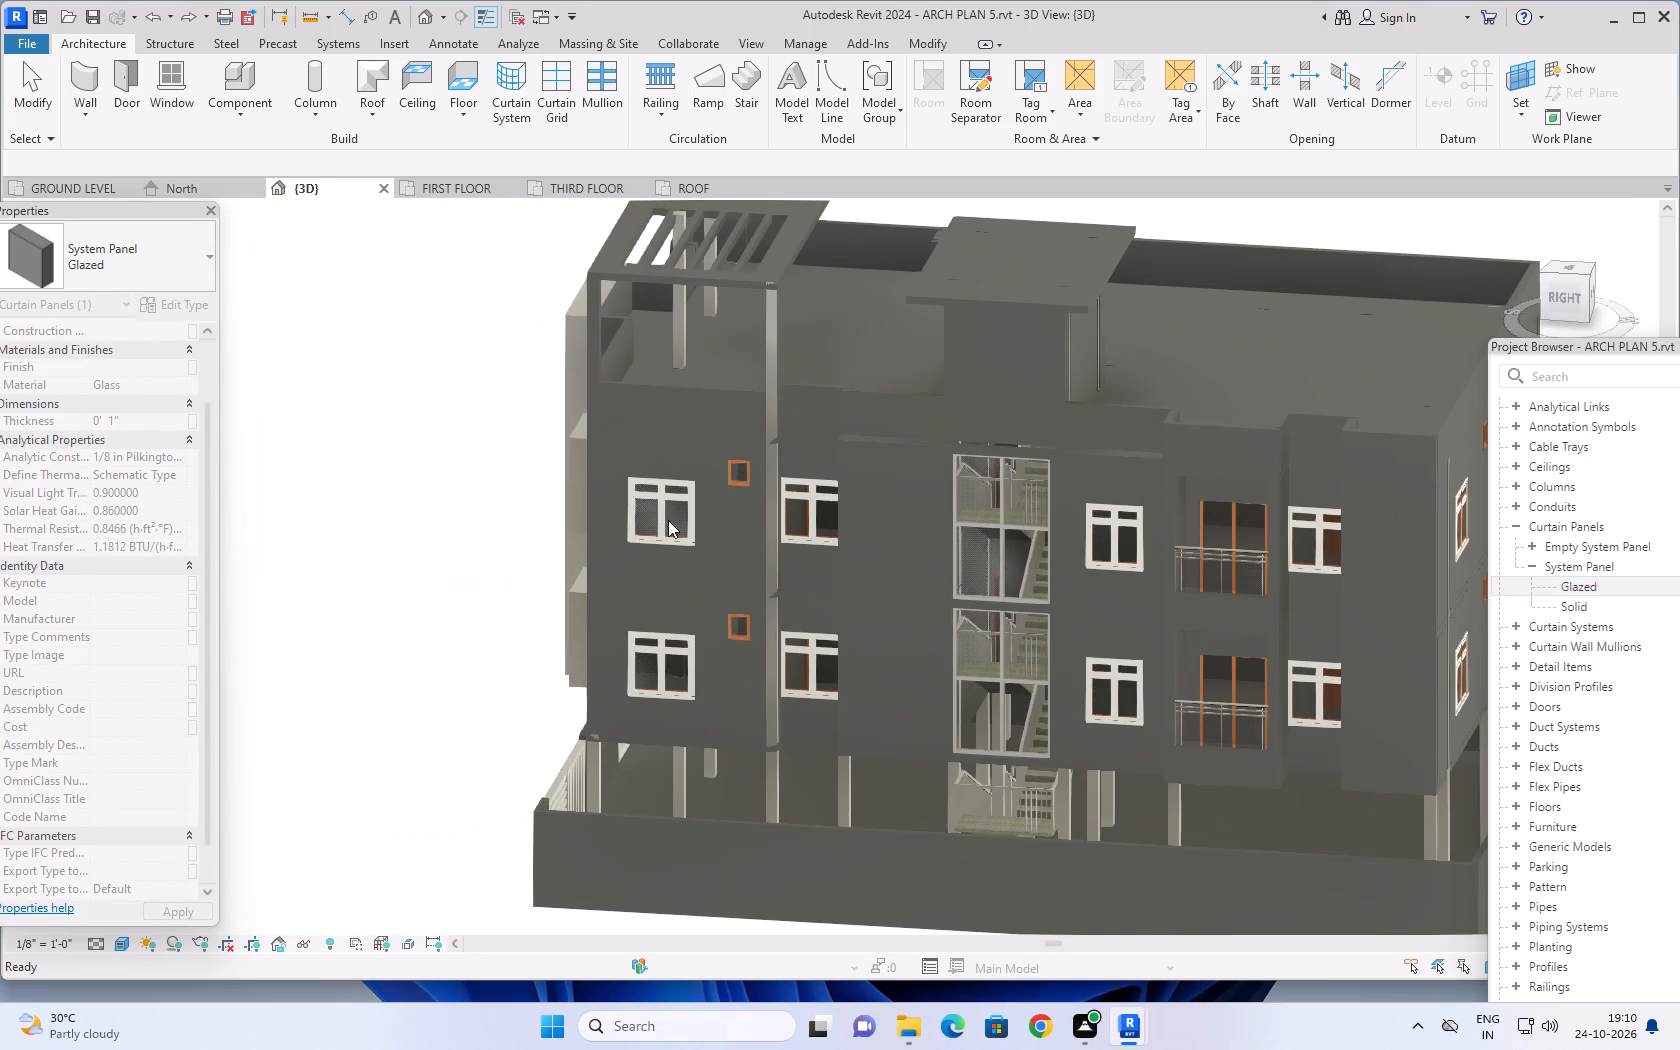
{"action": "middle_click_drag", "start_coordinate": [668, 520], "coordinate": [656, 521]}
{"action": "middle_click_drag", "start_coordinate": [463, 614], "coordinate": [306, 503]}
{"action": "scroll", "coordinate": [450, 604], "scroll_direction": "down", "scroll_amount": 1}
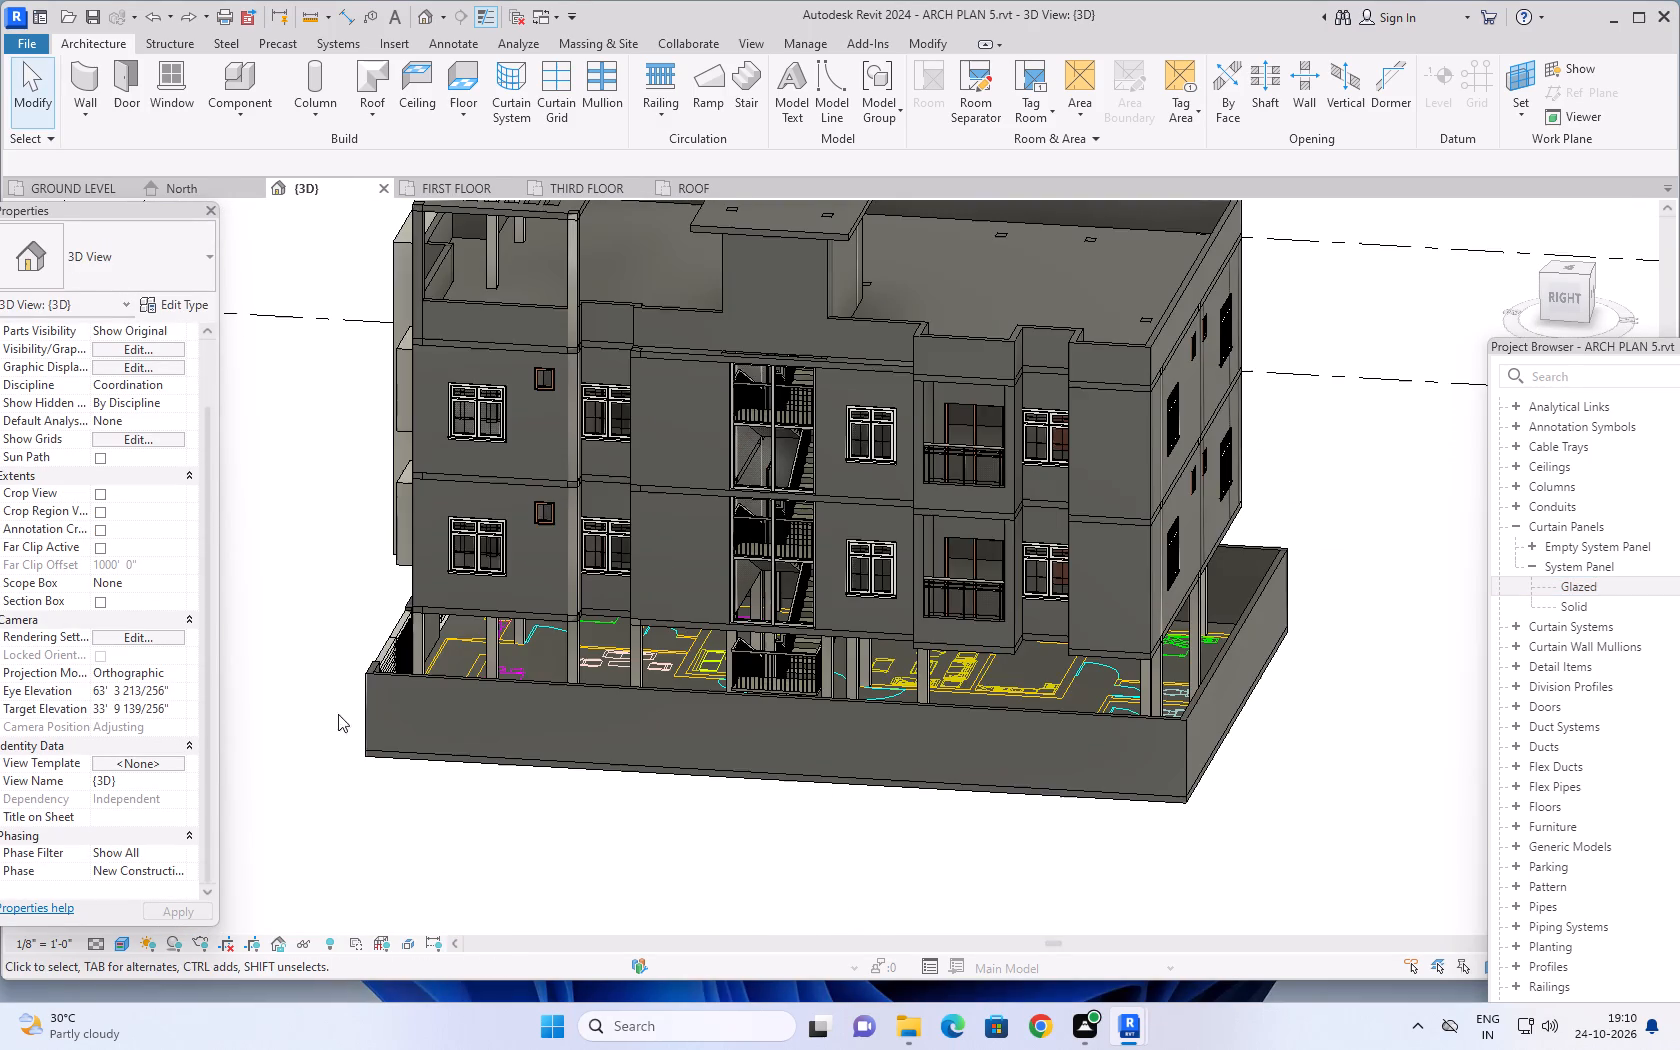
{"action": "middle_click_drag", "start_coordinate": [415, 811], "coordinate": [710, 825], "text": "shift"}
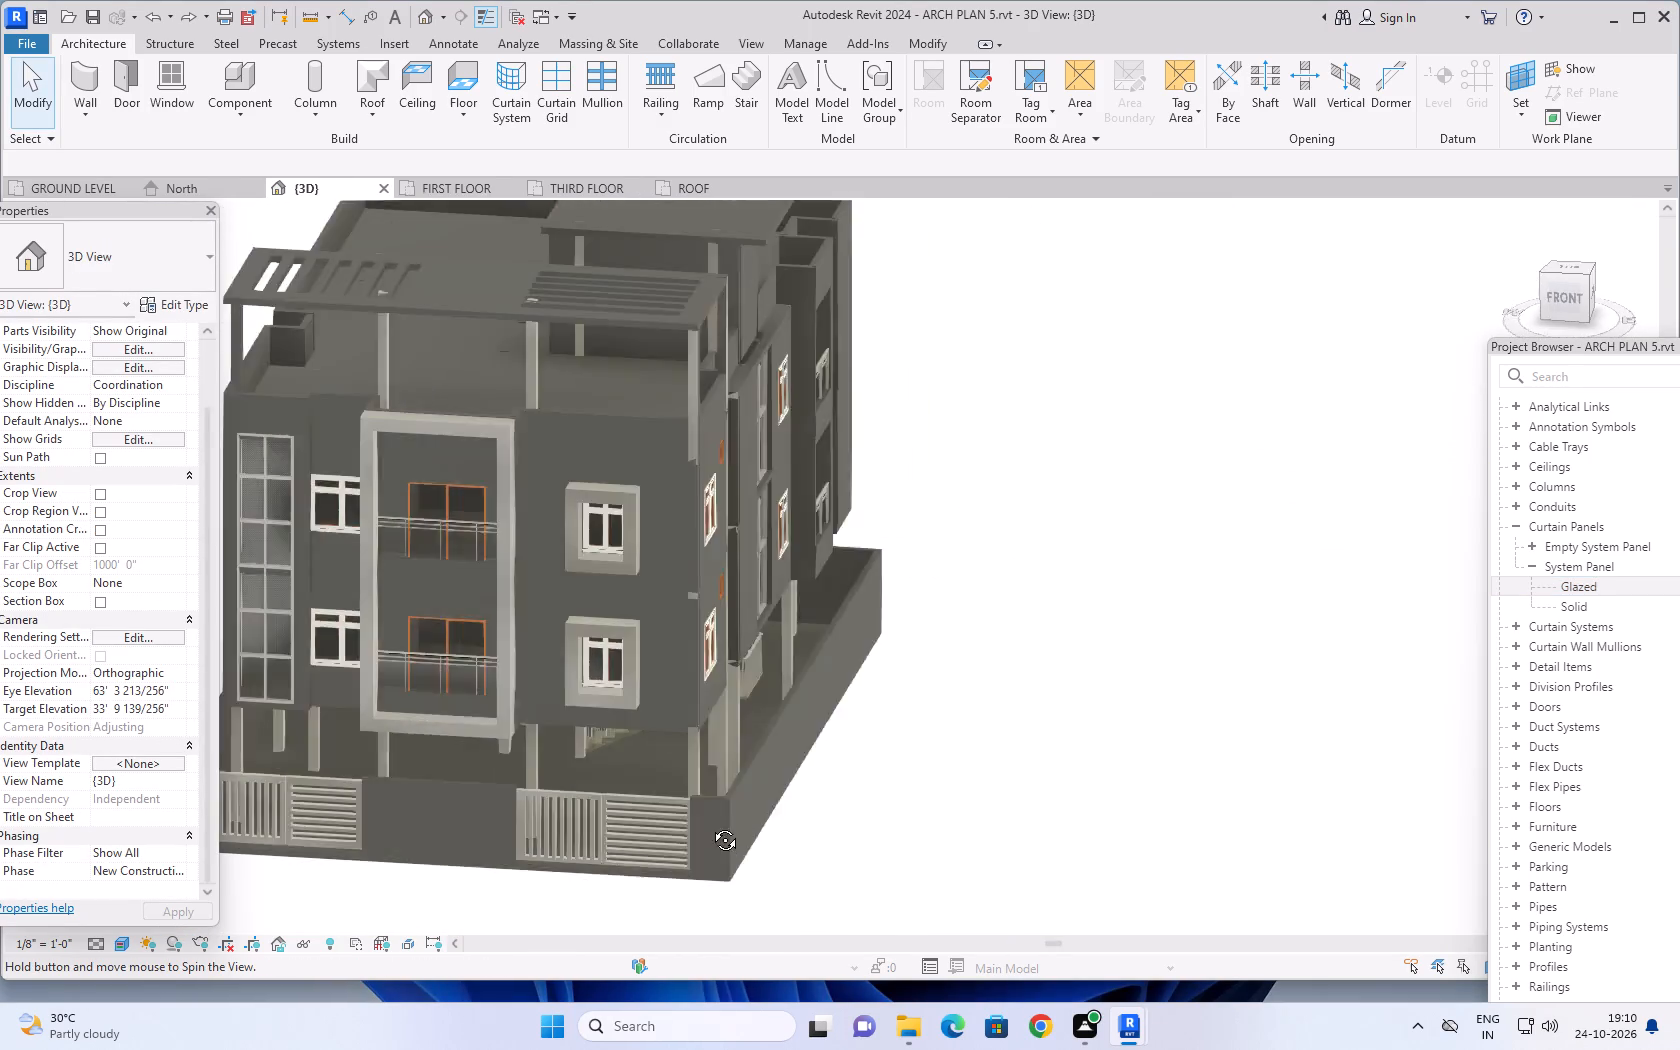
{"action": "middle_click_drag", "start_coordinate": [710, 825], "coordinate": [651, 816], "text": "shift"}
{"action": "scroll", "coordinate": [754, 413], "scroll_direction": "up", "scroll_amount": 3}
{"action": "scroll", "coordinate": [747, 319], "scroll_direction": "up", "scroll_amount": 4}
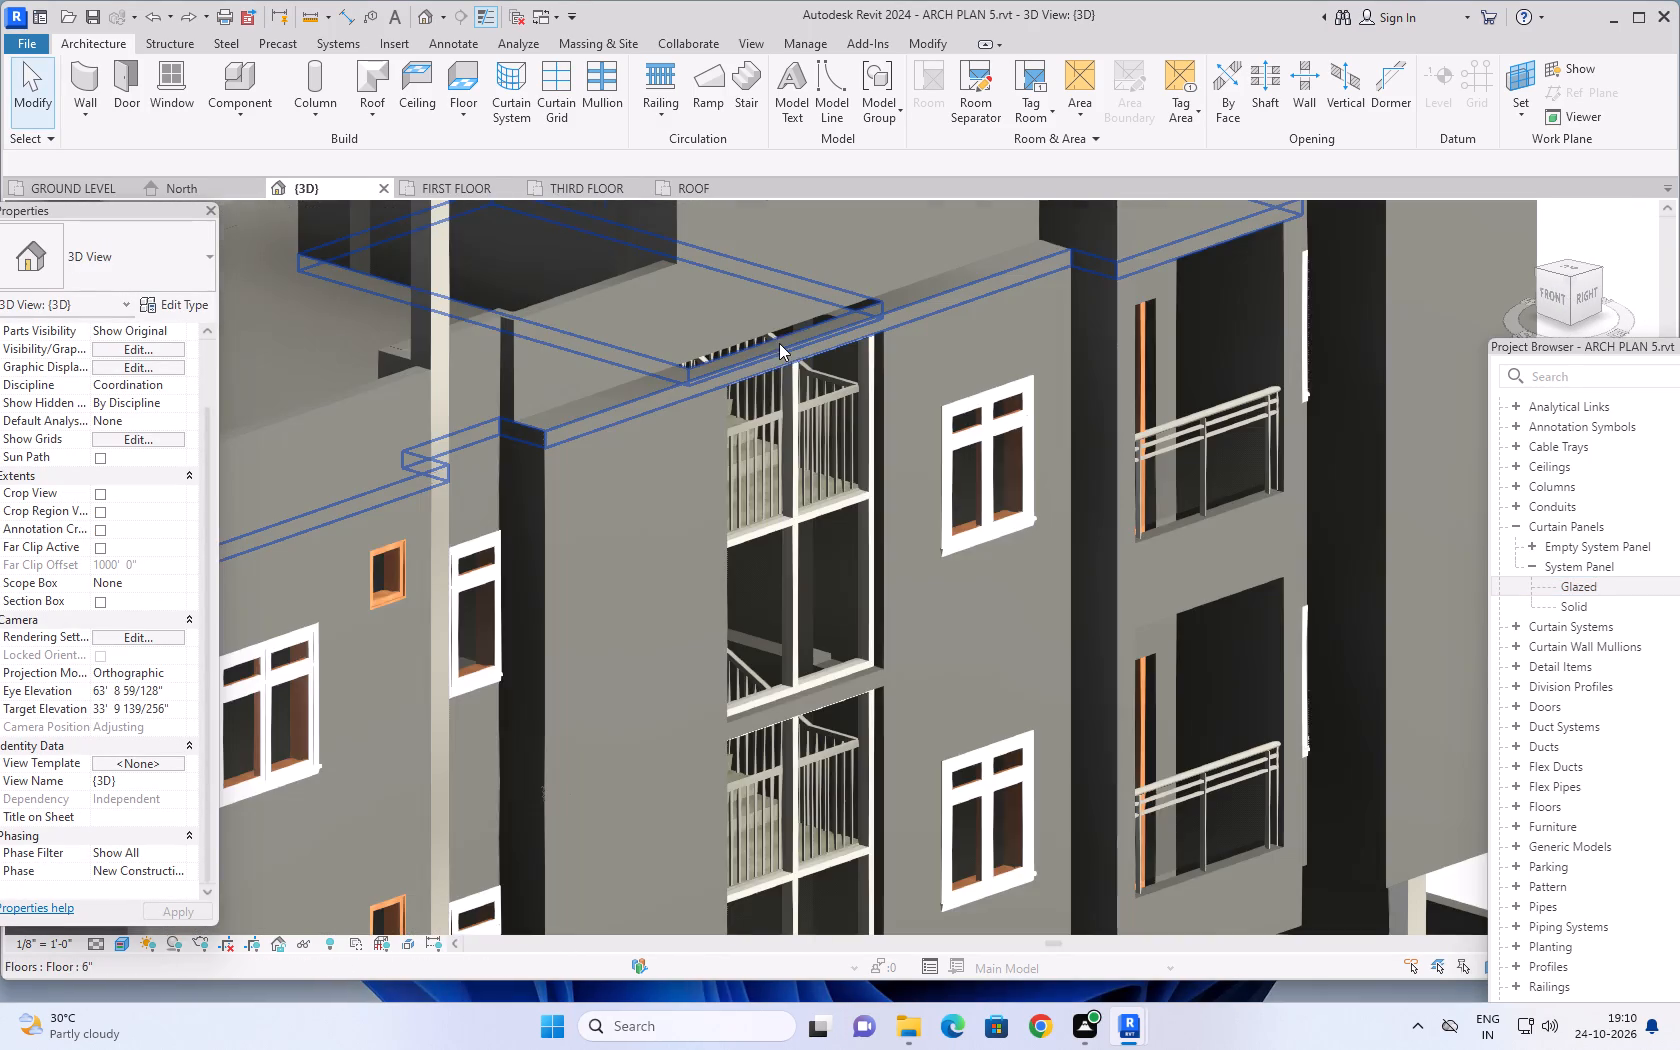
Inspect the slot in the floor slab above the upper stairwell curtain wall from the side and from above.
{"action": "middle_click_drag", "start_coordinate": [738, 370], "coordinate": [836, 587], "text": "shift"}
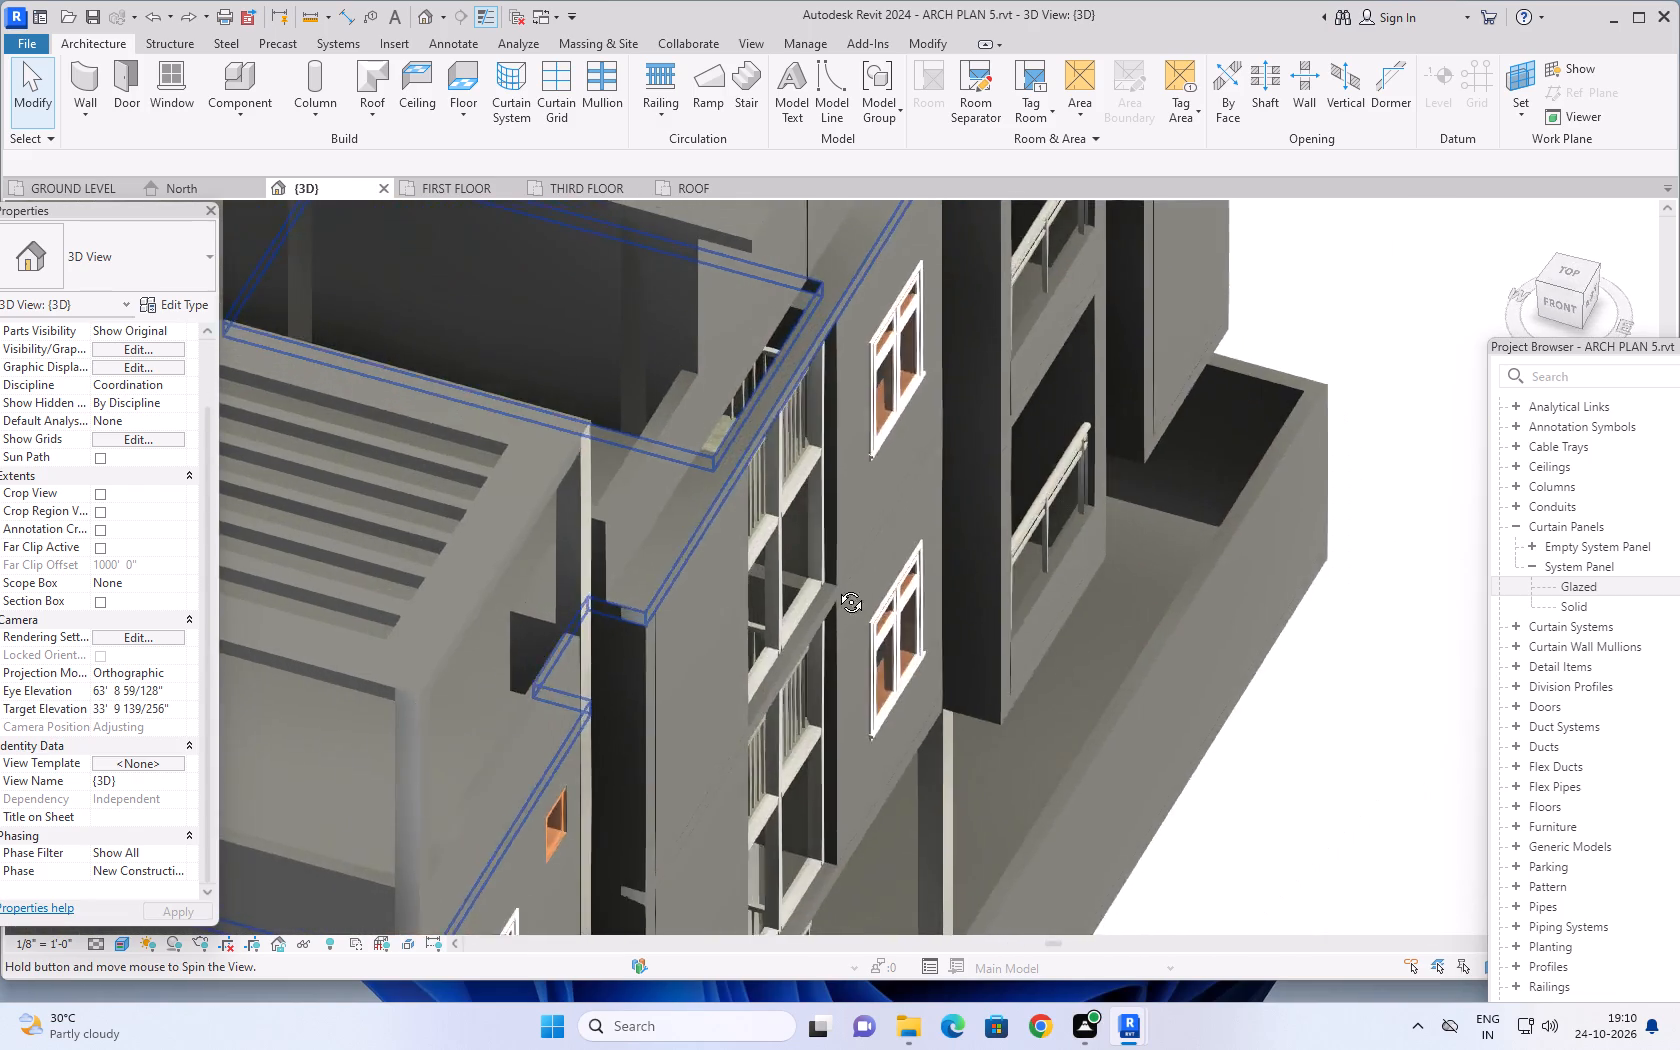
{"action": "middle_click_drag", "start_coordinate": [836, 587], "coordinate": [607, 330], "text": "shift"}
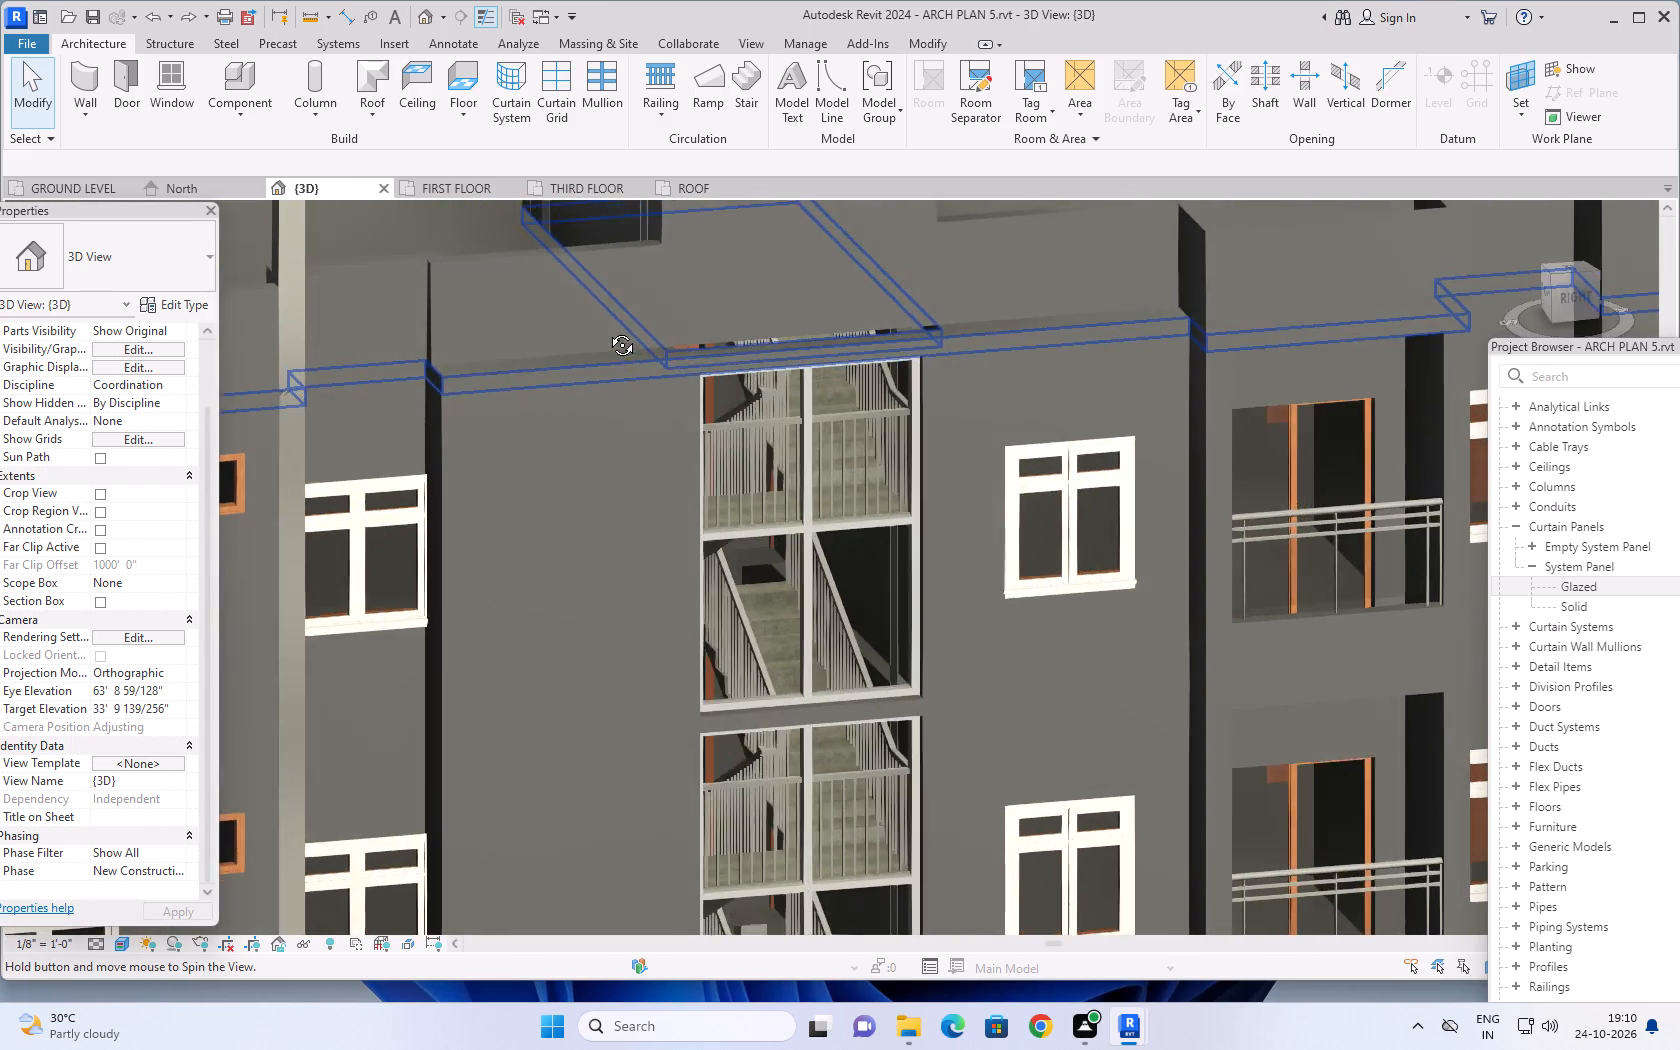
{"action": "middle_click_drag", "start_coordinate": [607, 330], "coordinate": [607, 269], "text": "shift"}
{"action": "middle_click_drag", "start_coordinate": [739, 398], "coordinate": [867, 226], "text": "shift"}
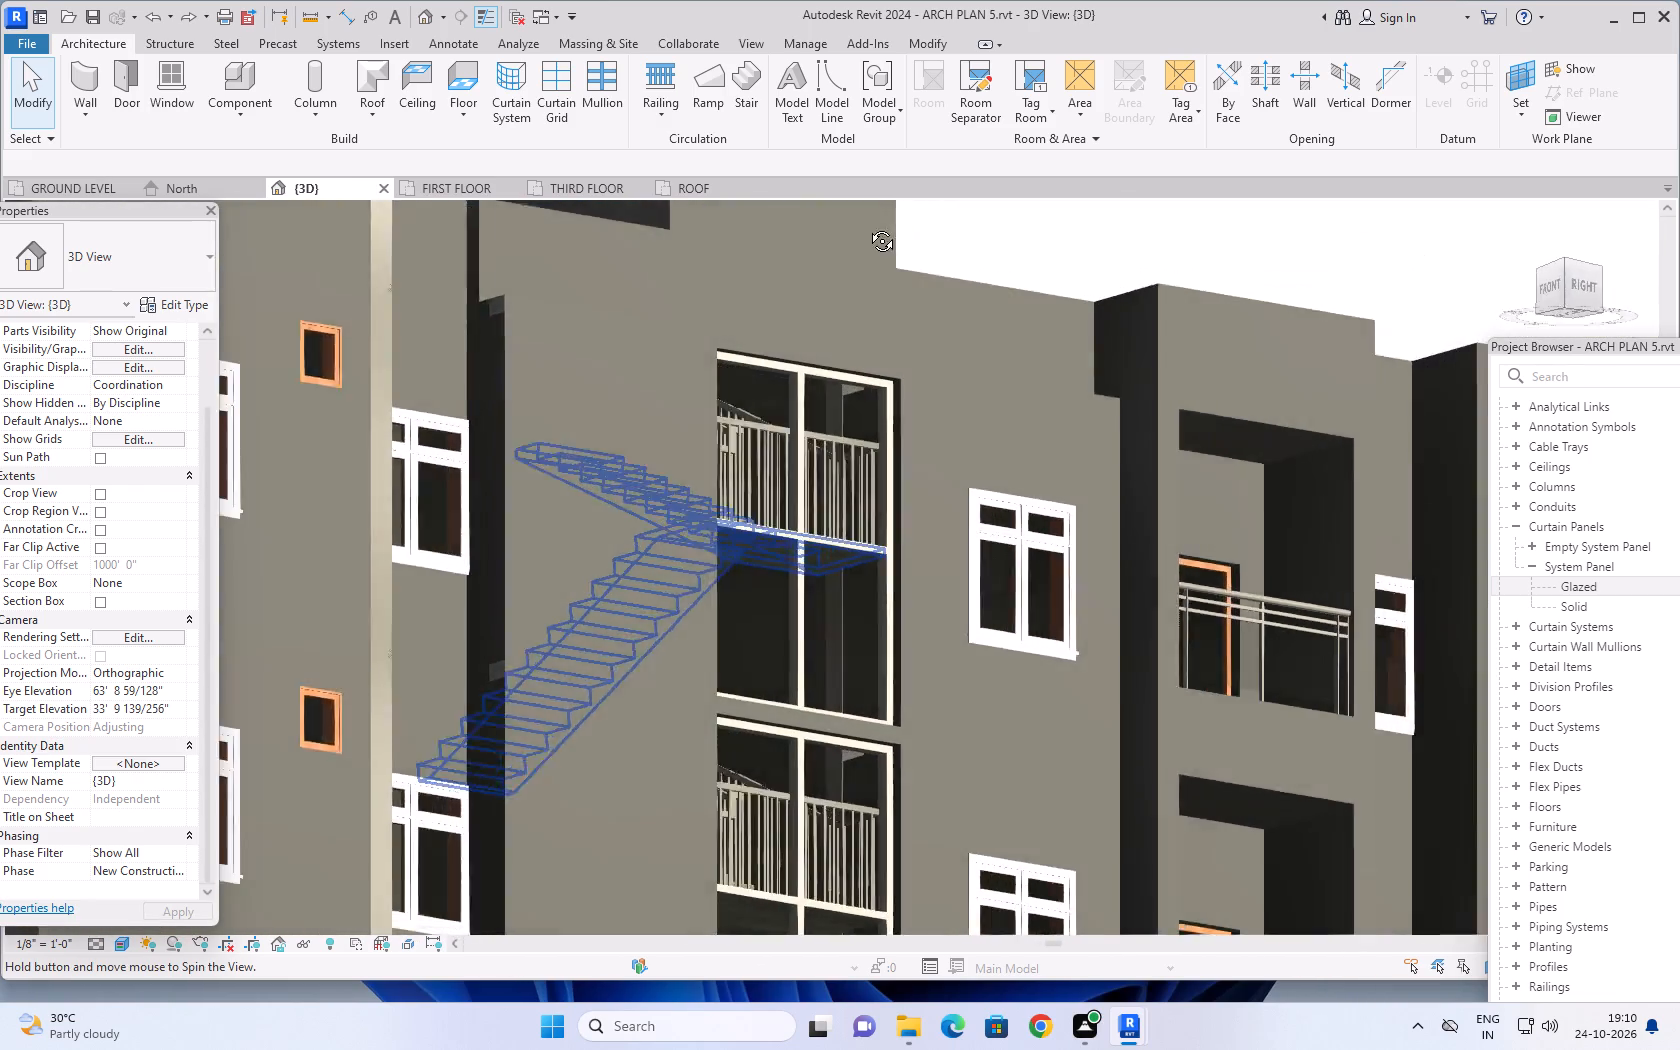
{"action": "middle_click_drag", "start_coordinate": [867, 226], "coordinate": [1028, 566], "text": "shift"}
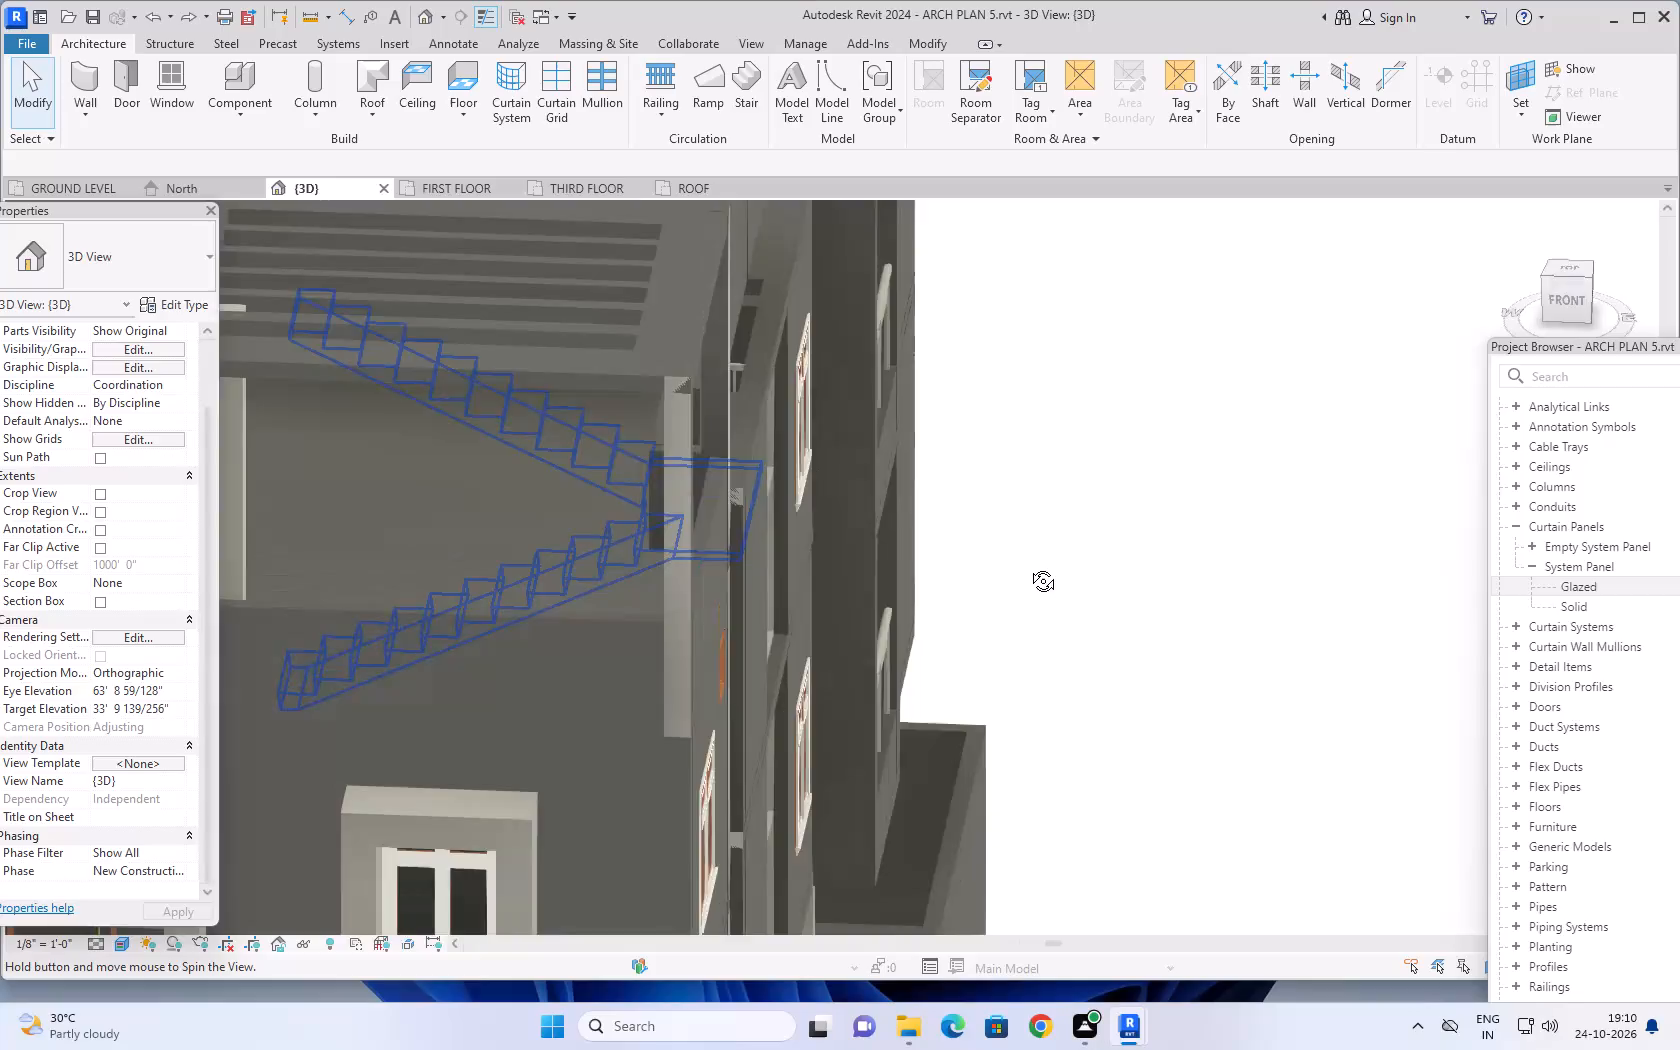
{"action": "middle_click_drag", "start_coordinate": [1028, 566], "coordinate": [947, 751], "text": "shift"}
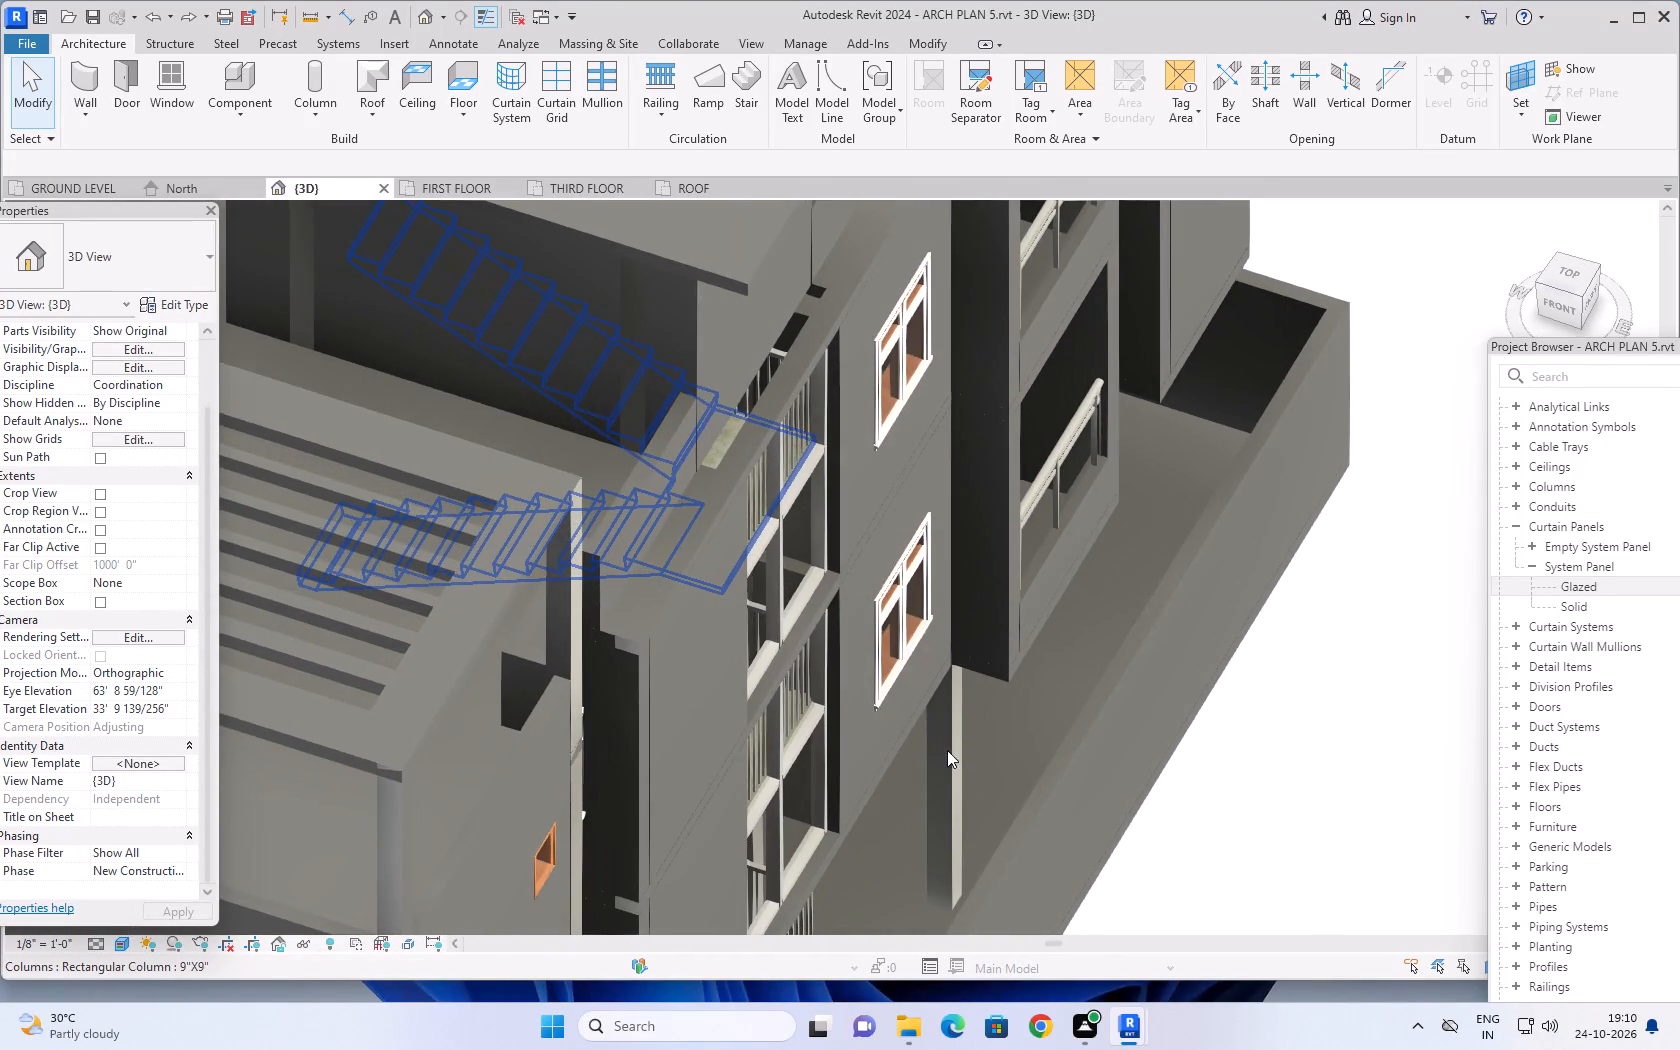
{"action": "middle_click_drag", "start_coordinate": [831, 553], "coordinate": [957, 623], "text": "shift"}
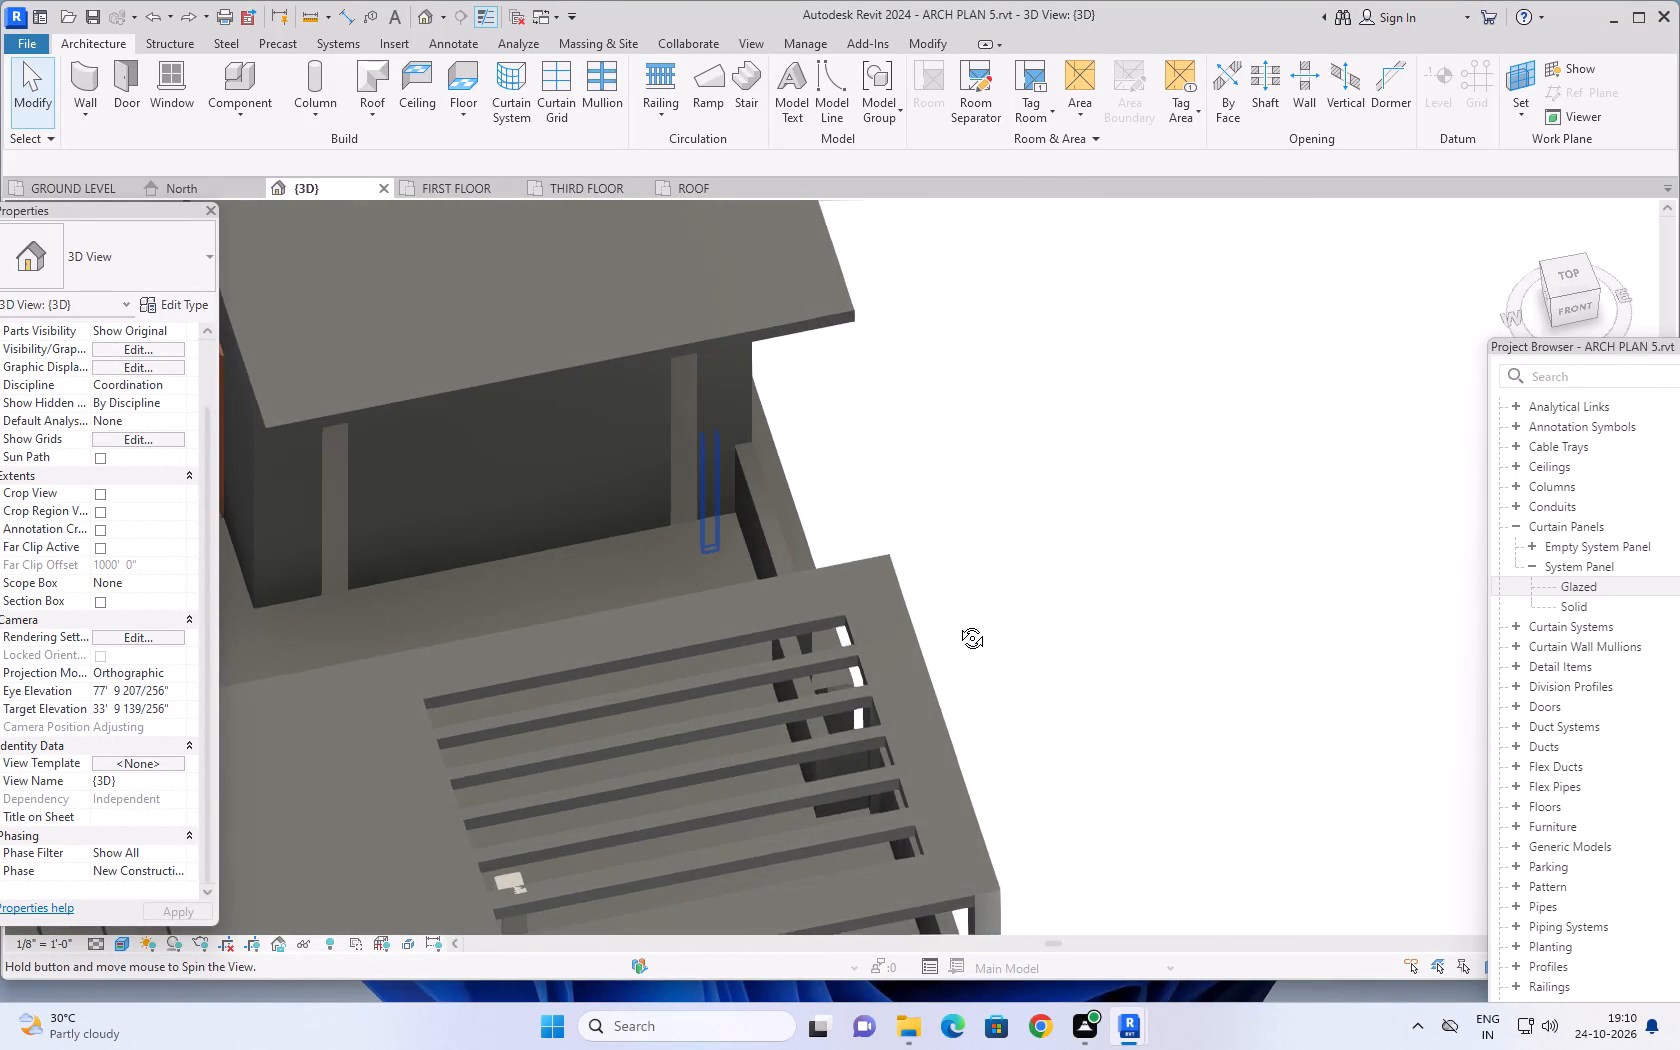
{"action": "middle_click_drag", "start_coordinate": [957, 623], "coordinate": [694, 606], "text": "shift"}
{"action": "scroll", "coordinate": [798, 396], "scroll_direction": "up", "scroll_amount": 3}
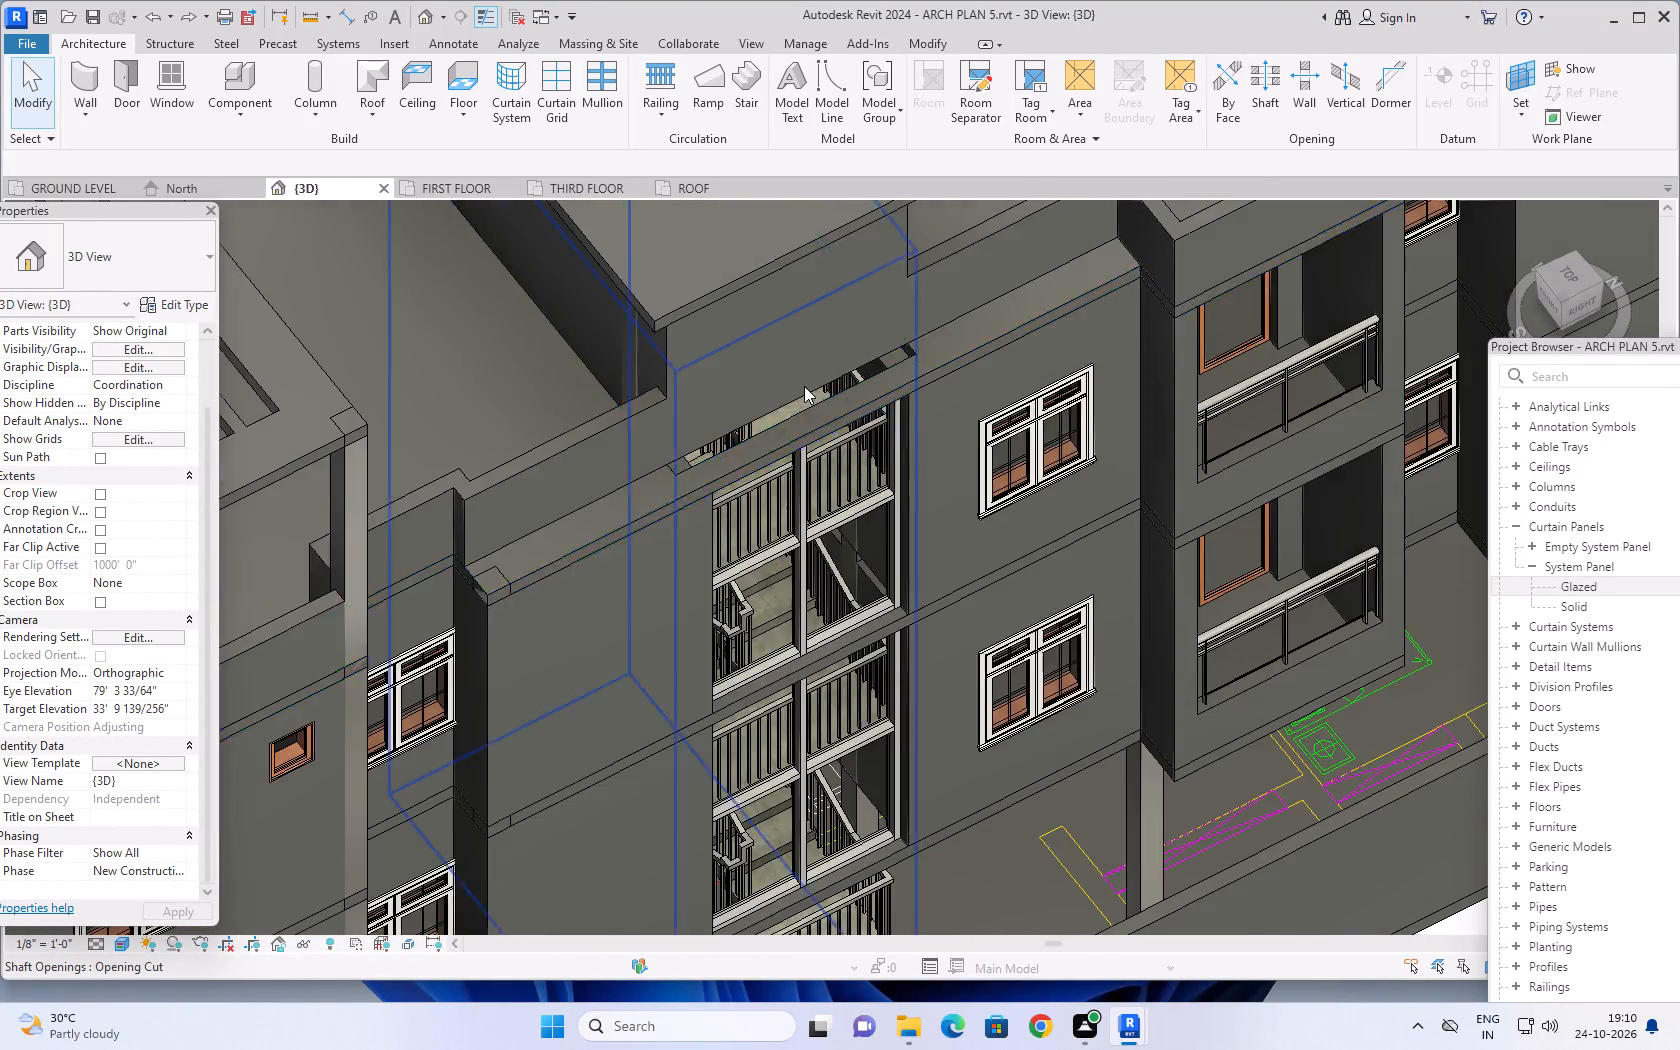
{"action": "scroll", "coordinate": [807, 386], "scroll_direction": "up", "scroll_amount": 5}
{"action": "middle_click_drag", "start_coordinate": [827, 396], "coordinate": [818, 435], "text": "shift"}
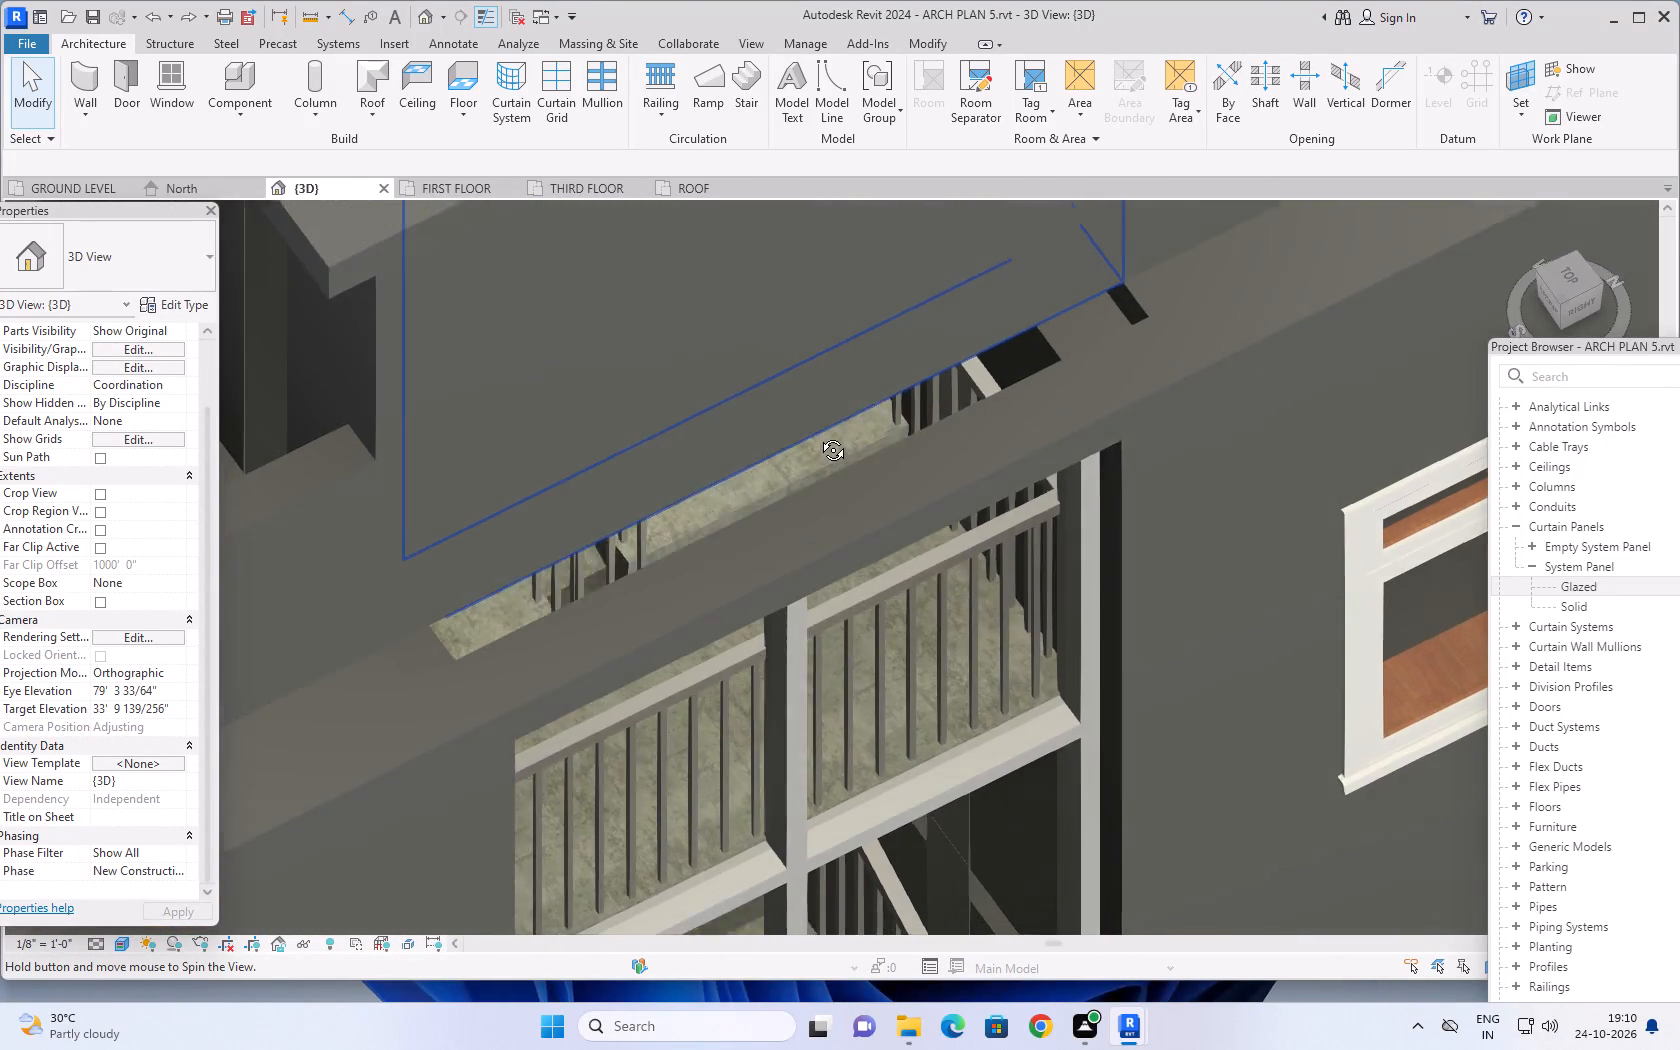
{"action": "middle_click_drag", "start_coordinate": [818, 435], "coordinate": [716, 566], "text": "shift"}
{"action": "middle_click_drag", "start_coordinate": [652, 699], "coordinate": [648, 693]}
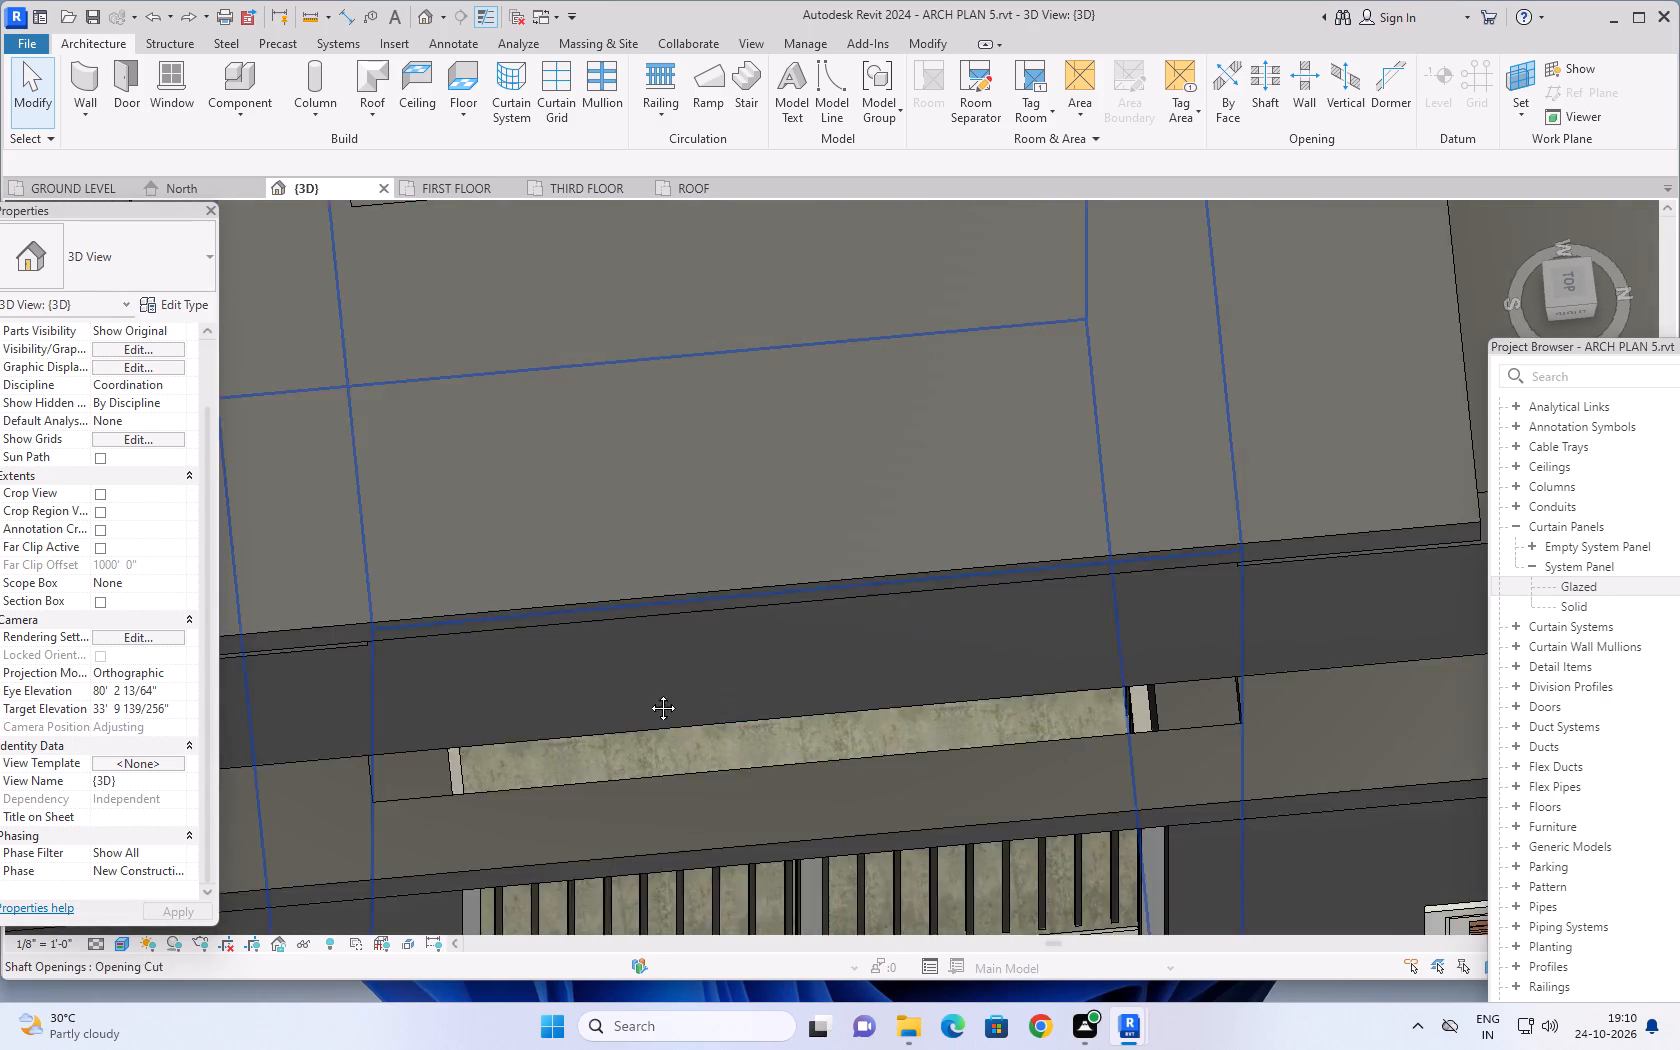
{"action": "middle_click_drag", "start_coordinate": [648, 693], "coordinate": [645, 415]}
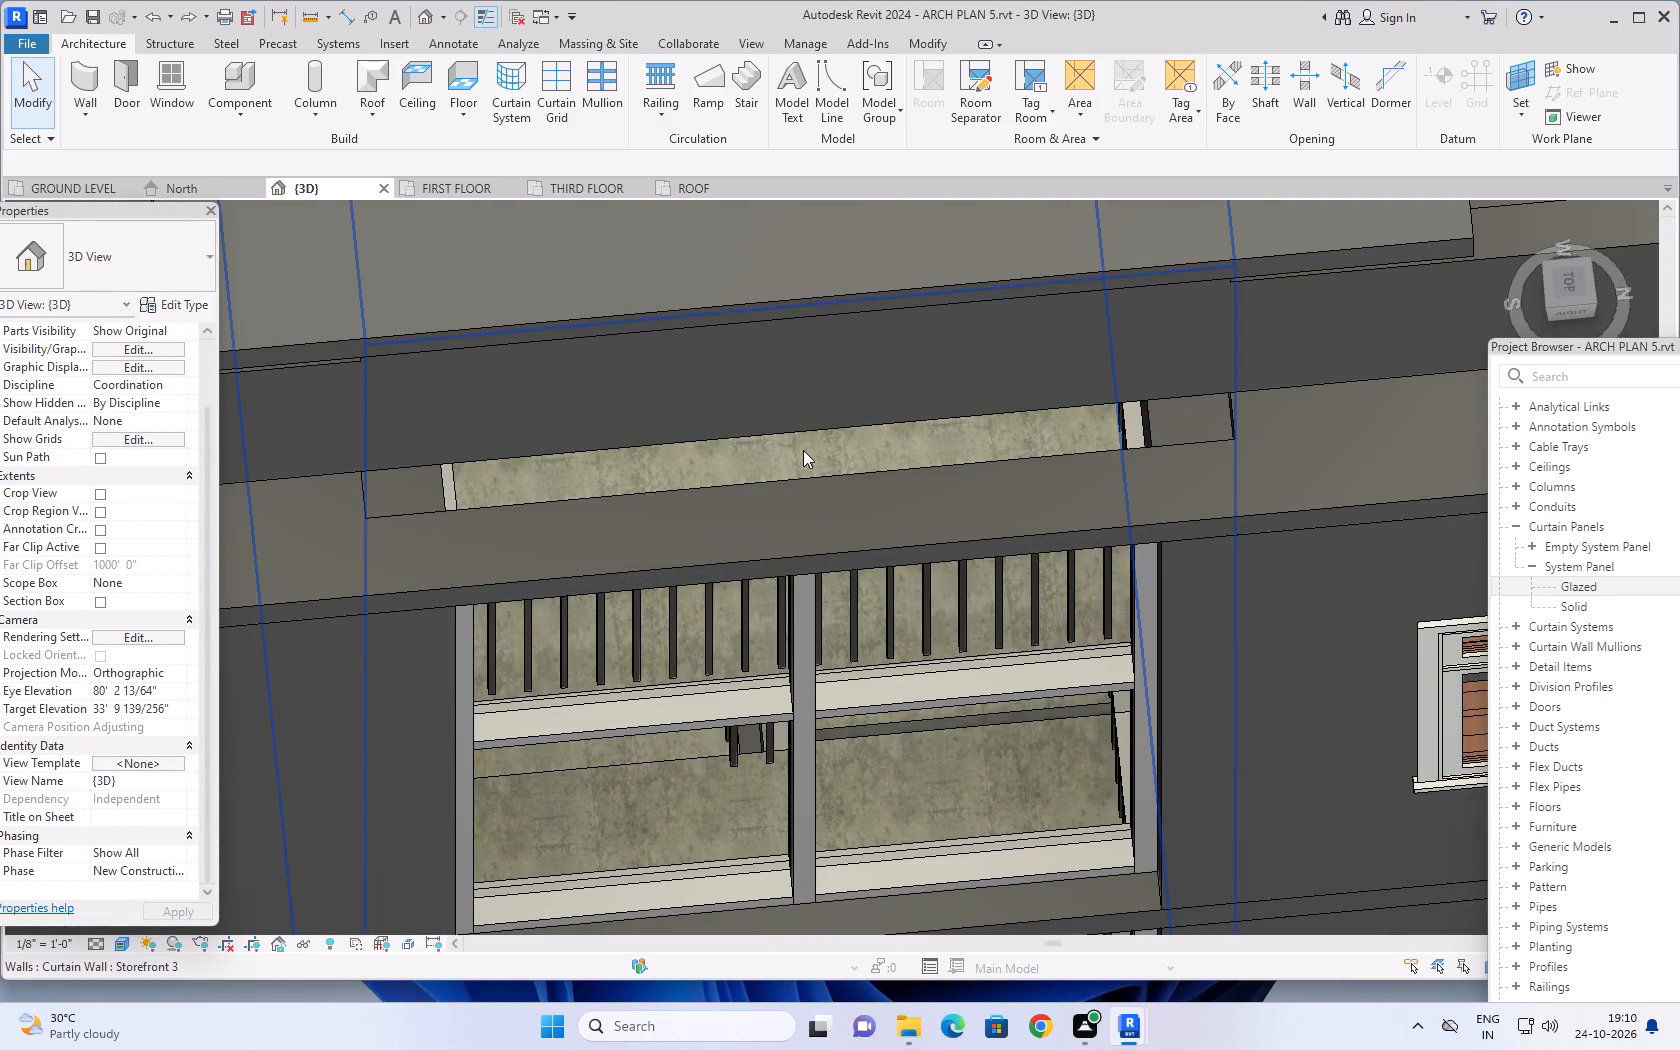
{"action": "left_click", "coordinate": [793, 453]}
{"action": "key", "text": "Escape"}
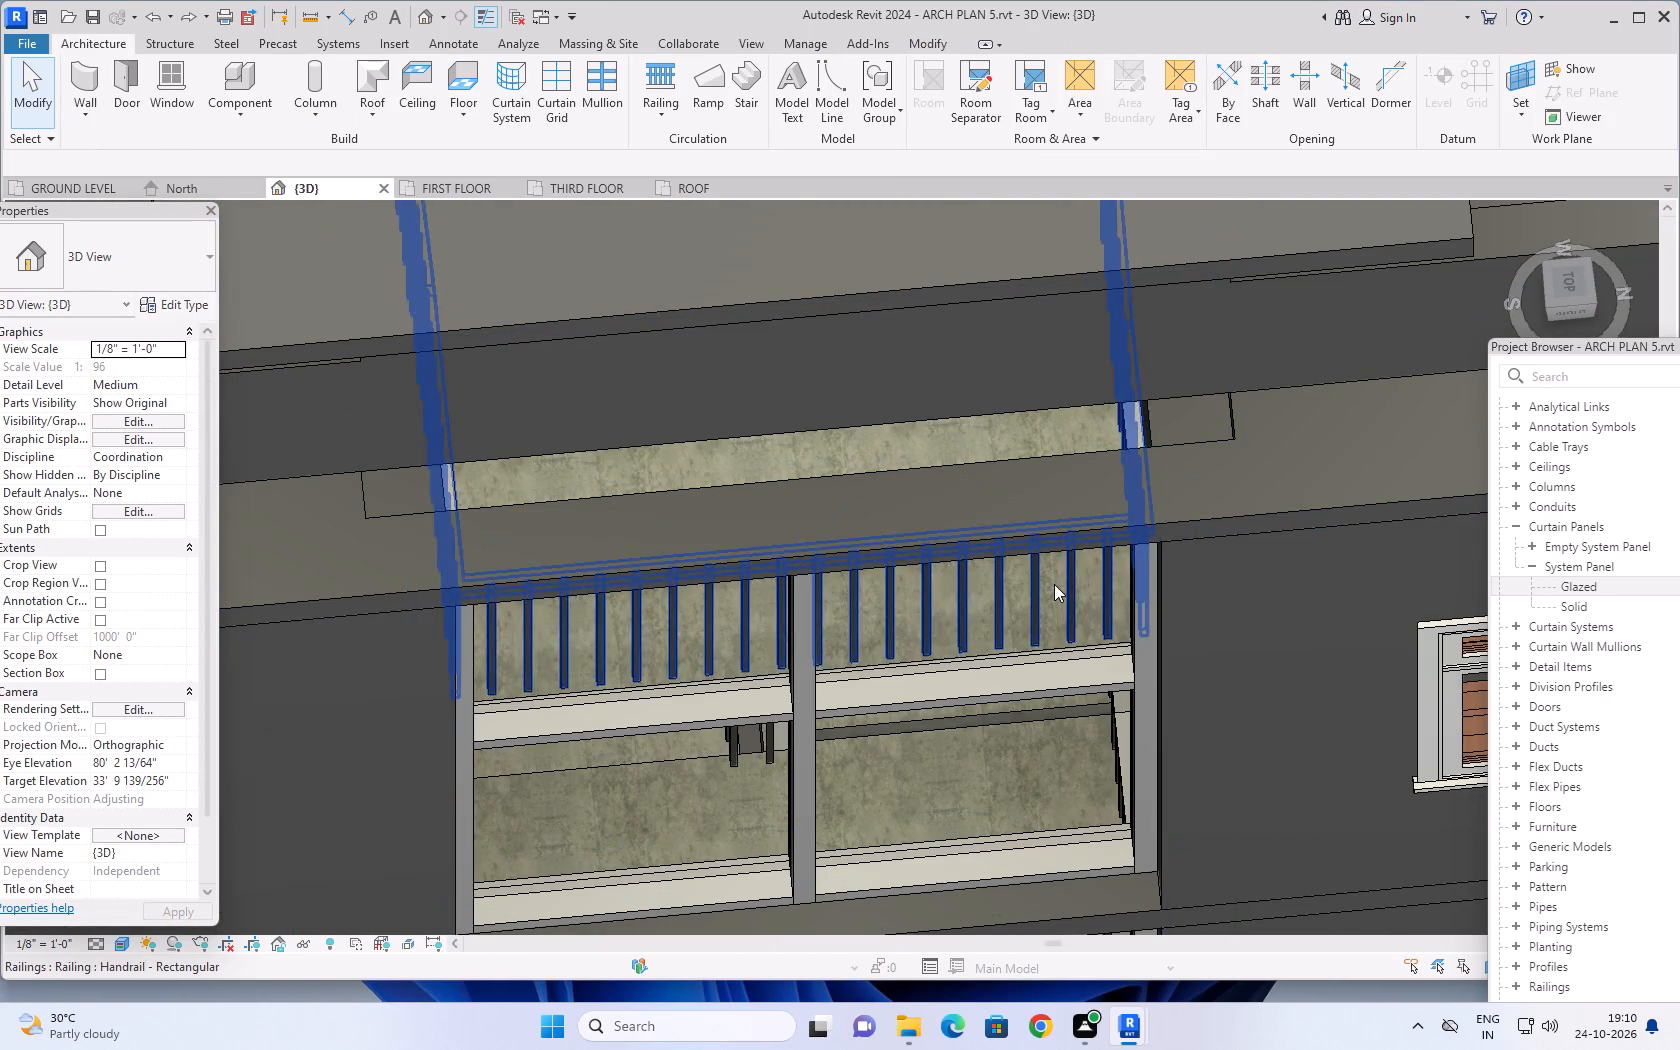
Examine the stairwell facade and the whole building's roof from above.
{"action": "scroll", "coordinate": [1054, 584], "scroll_direction": "down", "scroll_amount": 4}
{"action": "middle_click_drag", "start_coordinate": [1097, 629], "coordinate": [1127, 280], "text": "shift"}
{"action": "scroll", "coordinate": [1097, 433], "scroll_direction": "down", "scroll_amount": 2}
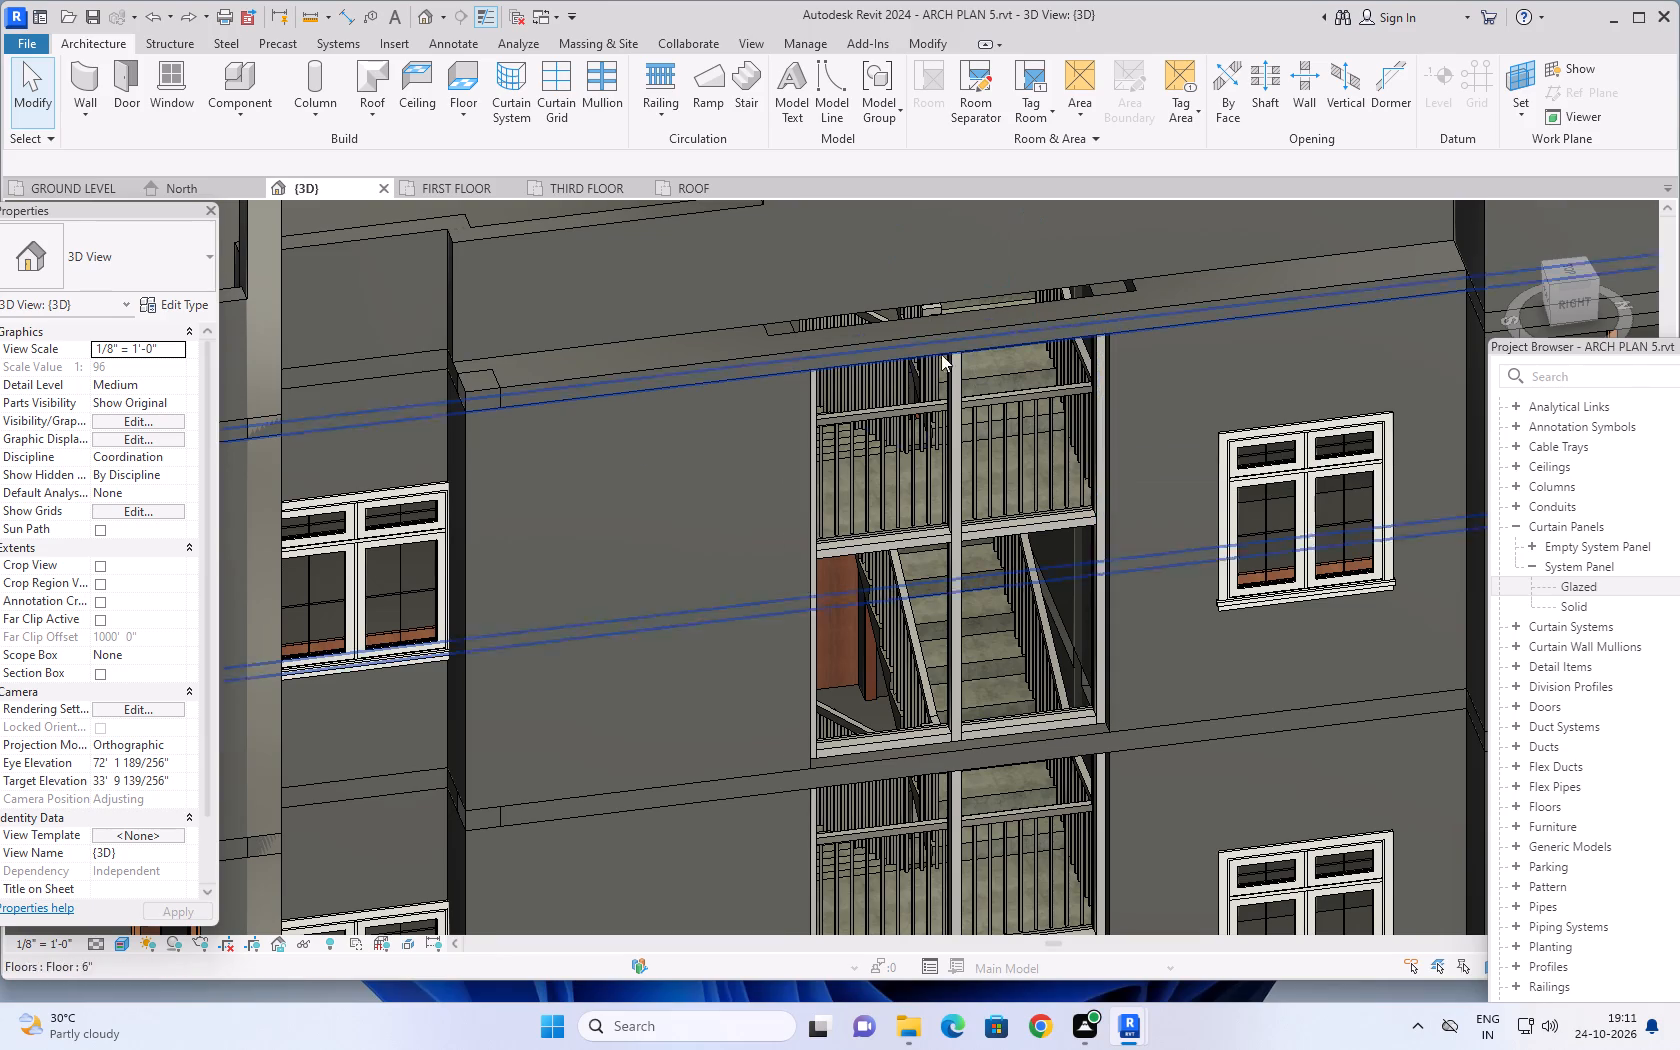
{"action": "scroll", "coordinate": [653, 545], "scroll_direction": "down", "scroll_amount": 9}
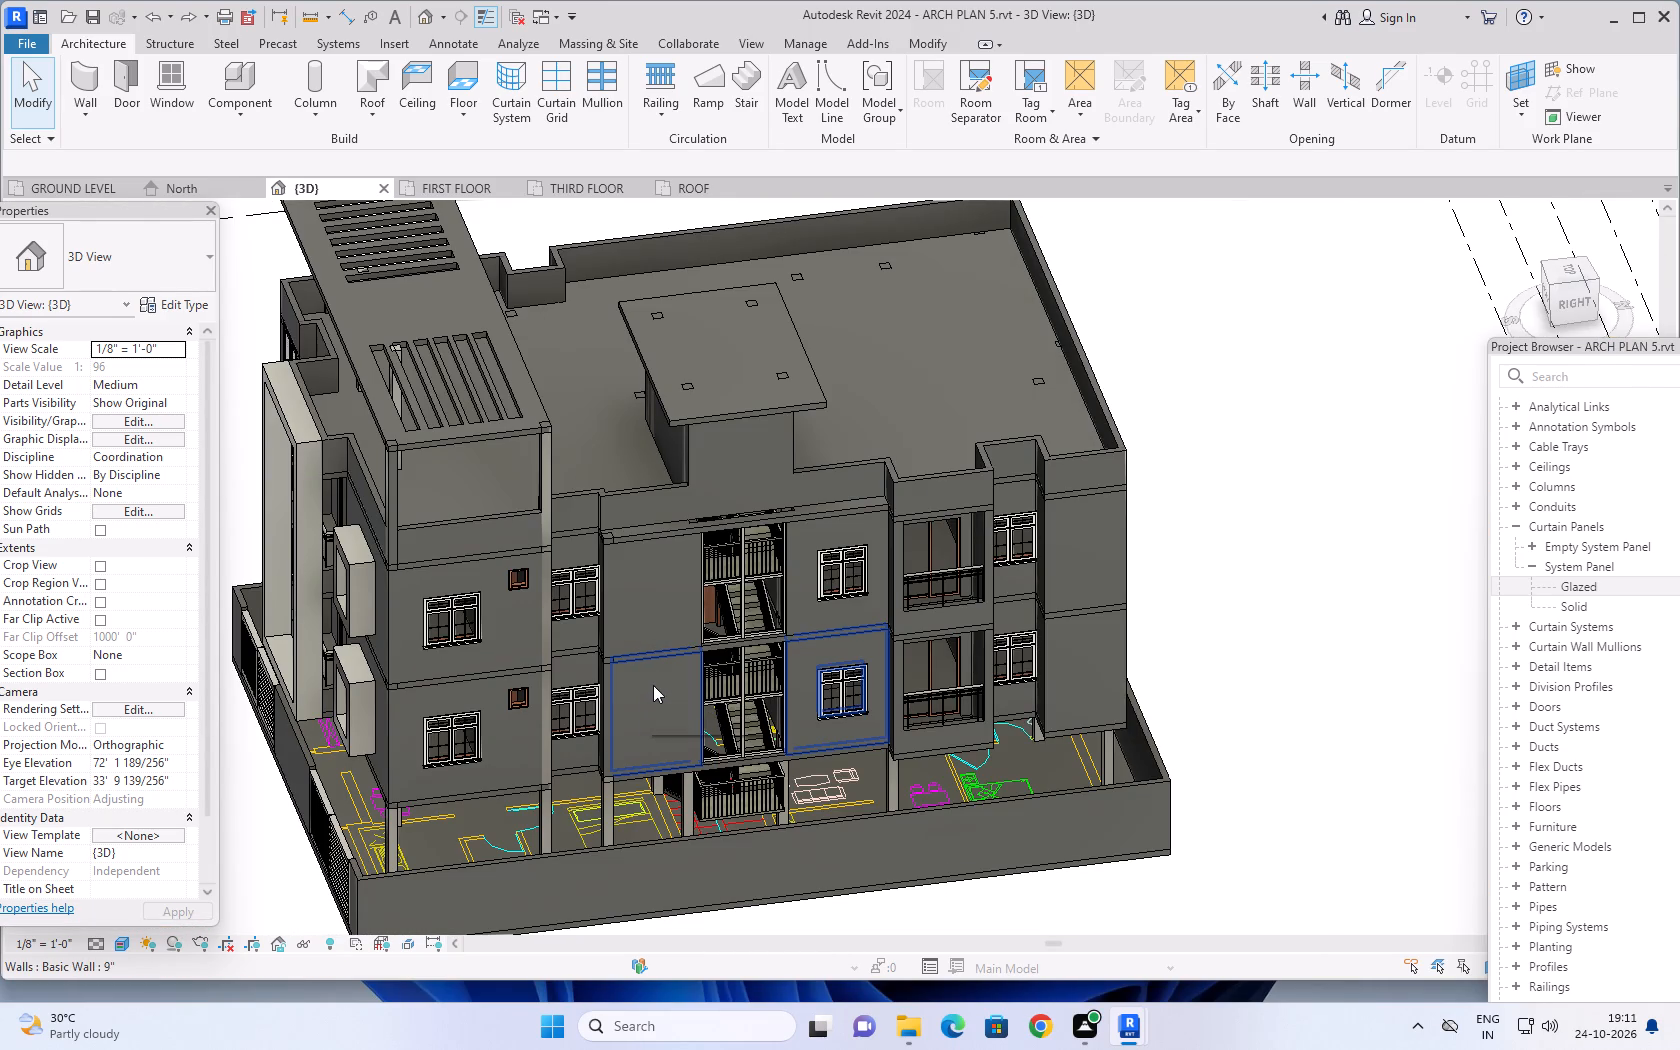
{"action": "middle_click_drag", "start_coordinate": [649, 706], "coordinate": [960, 780], "text": "shift"}
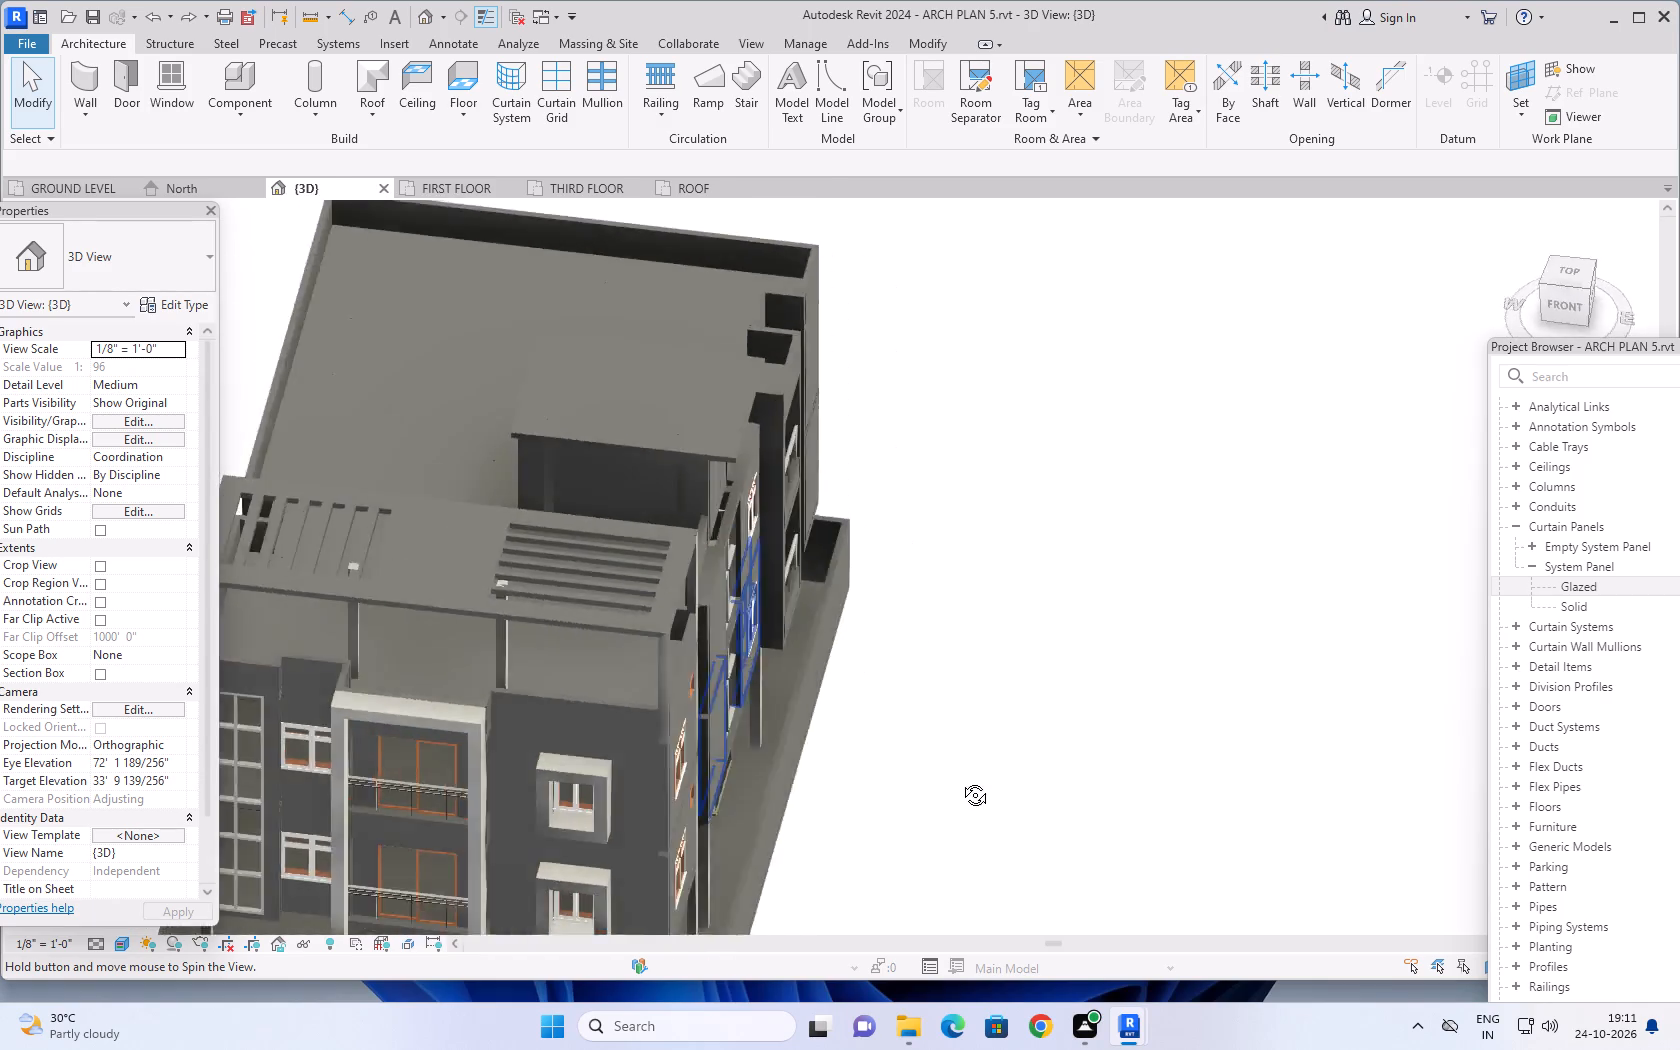
{"action": "middle_click_drag", "start_coordinate": [960, 780], "coordinate": [953, 852], "text": "shift"}
{"action": "key", "text": "Escape"}
{"action": "key", "text": "Escape"}
{"action": "key", "text": "Escape"}
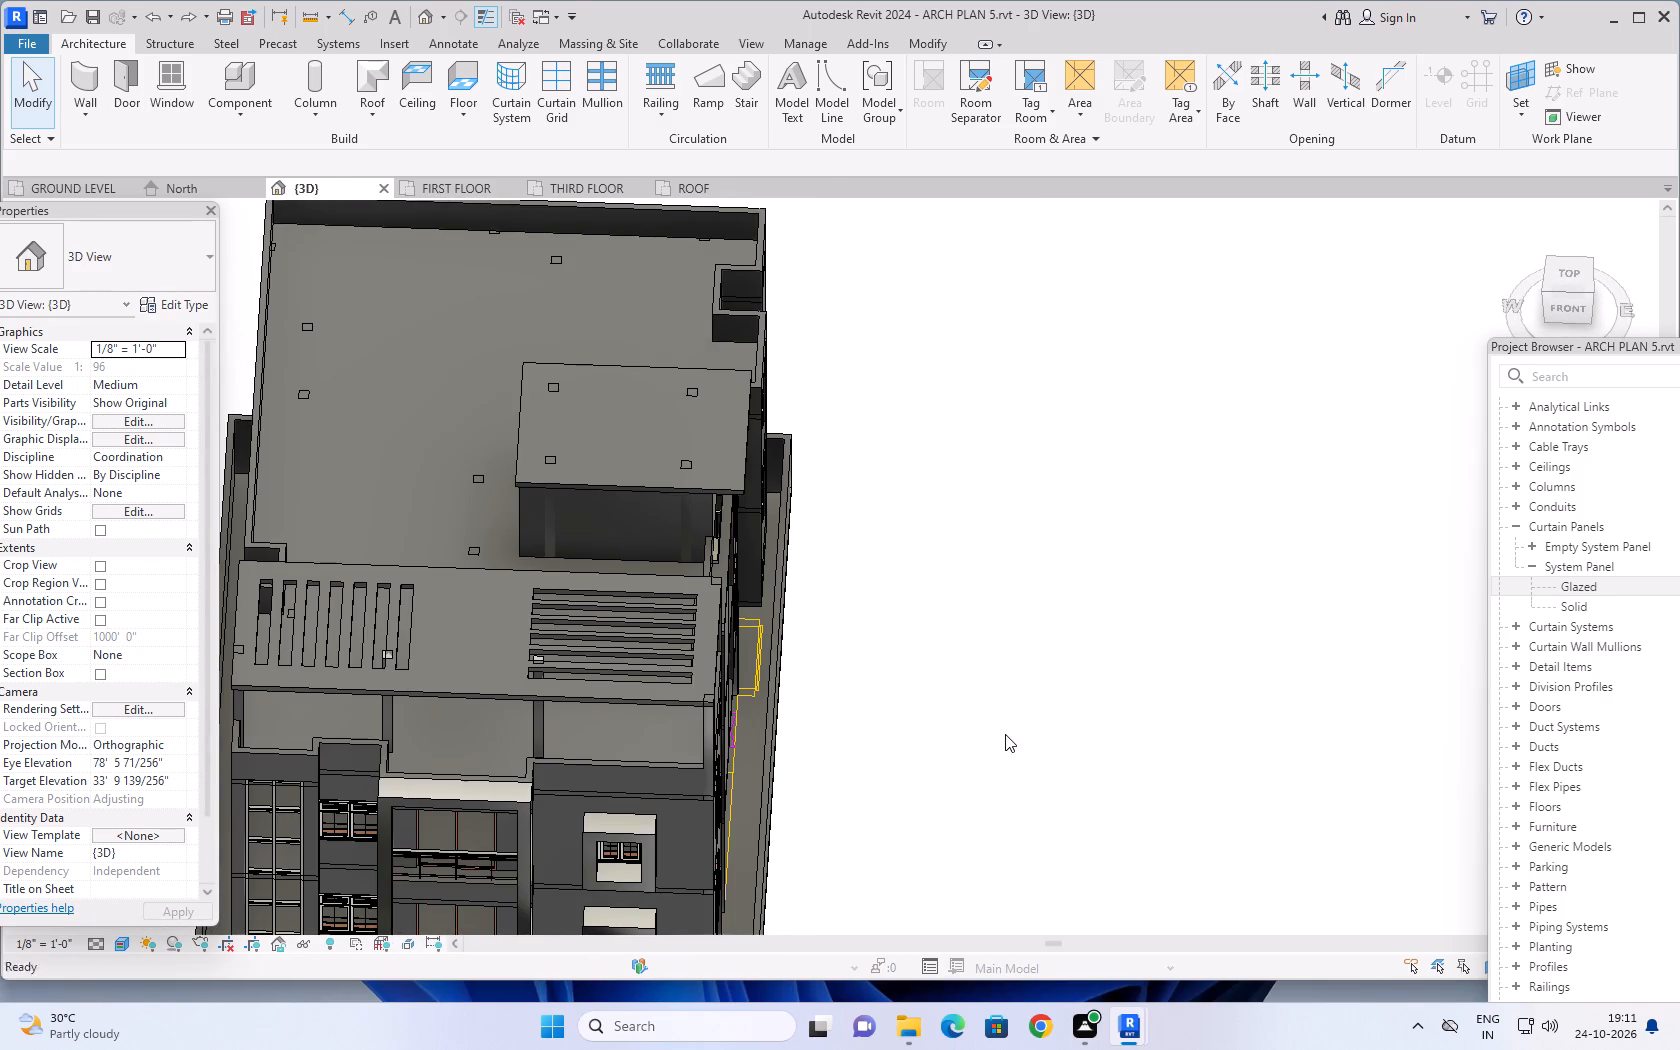
In the THIRD FLOOR plan, nudge the stairwell shaft opening outward to the floor slab's outer edge, undoing the last nudge.
{"action": "left_click", "coordinate": [584, 185]}
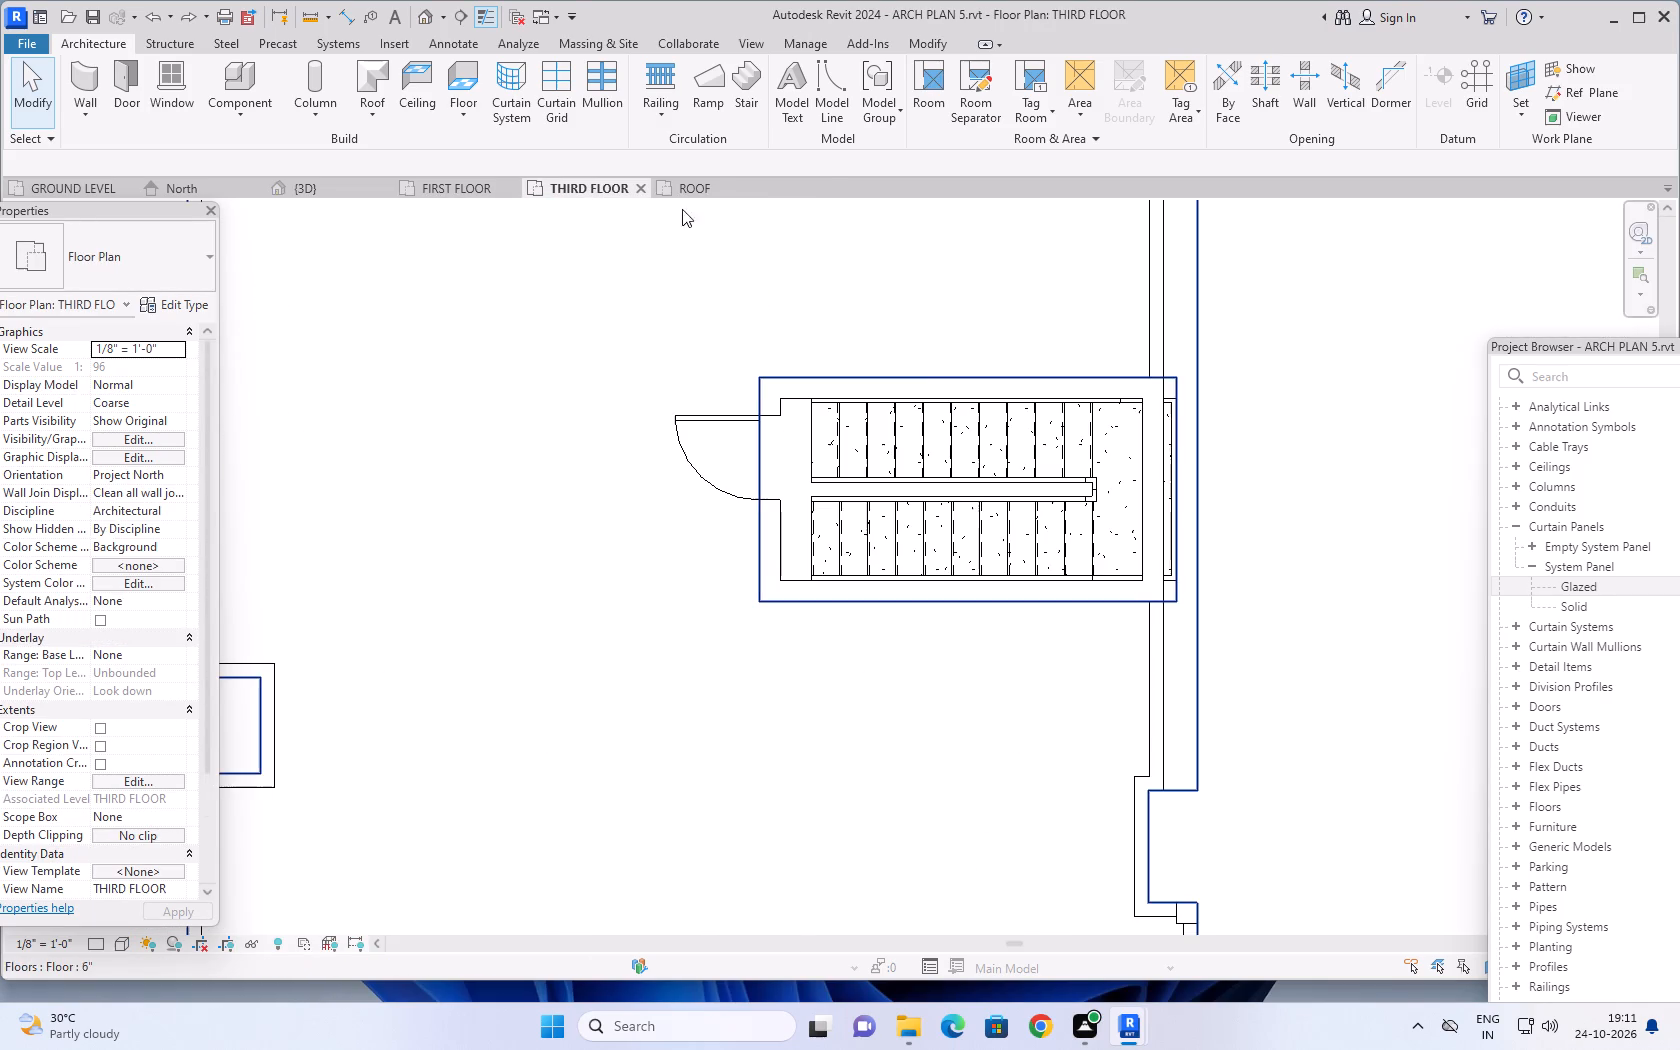
{"action": "scroll", "coordinate": [1117, 586], "scroll_direction": "down", "scroll_amount": 2}
{"action": "middle_click_drag", "start_coordinate": [1077, 648], "coordinate": [980, 646]}
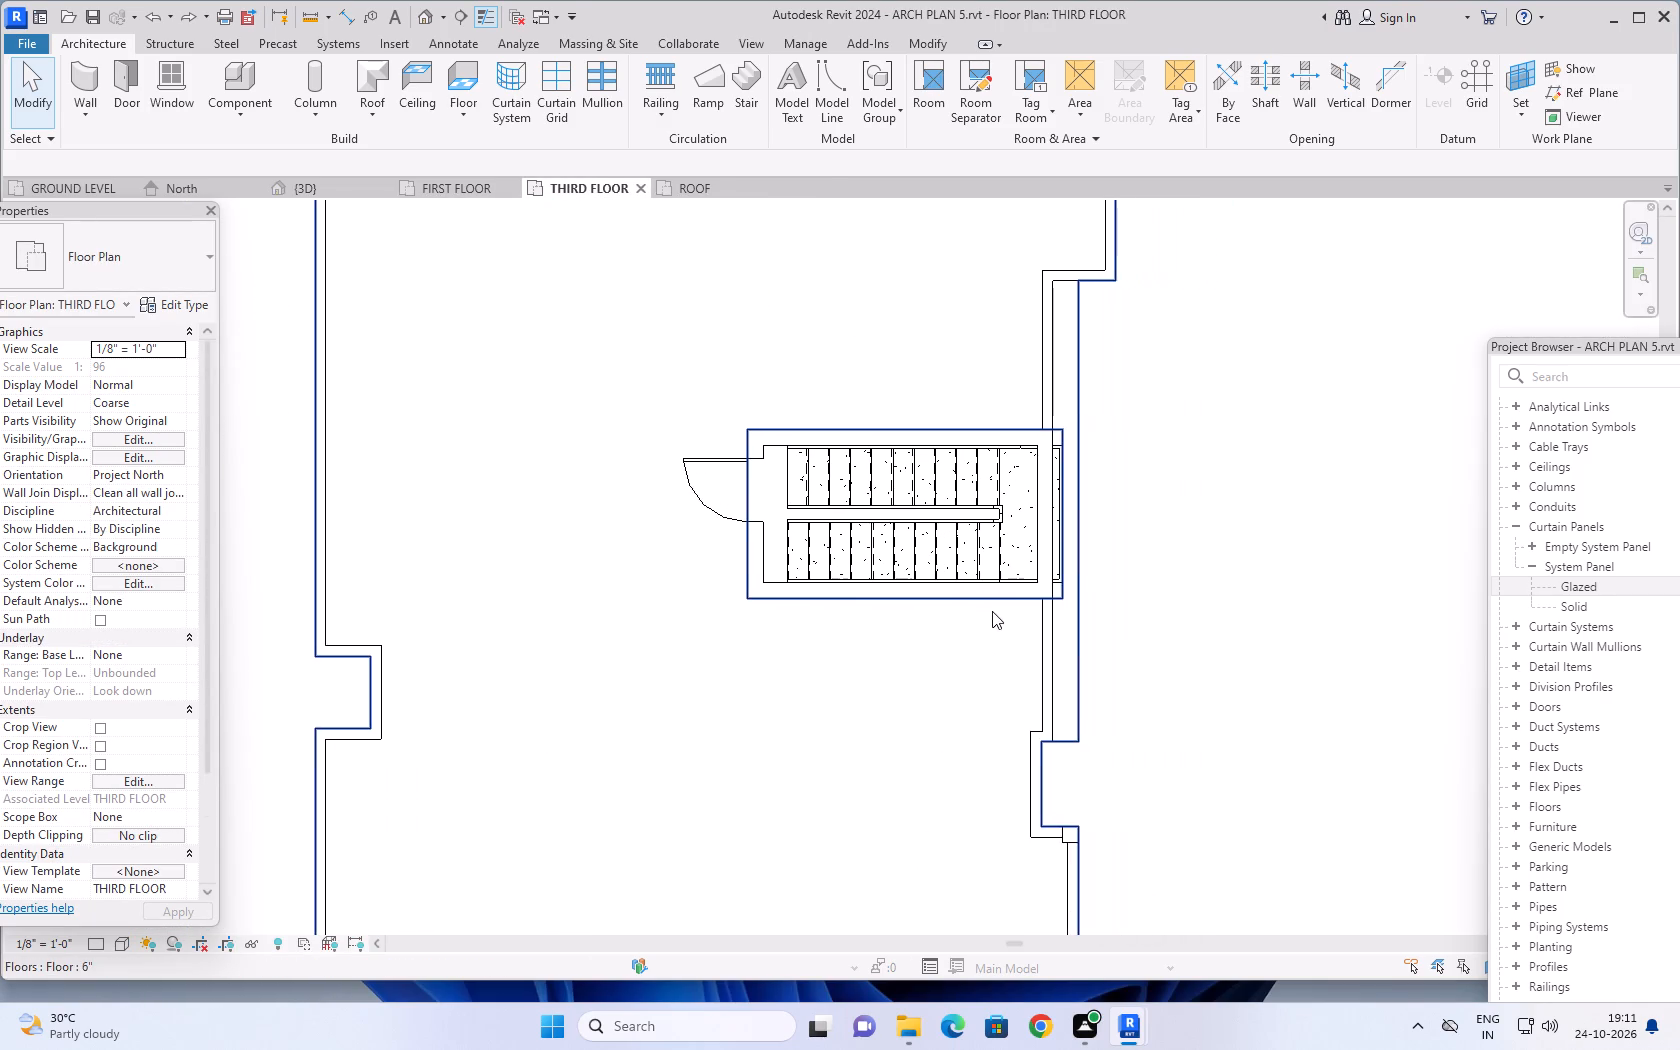
{"action": "left_click", "coordinate": [953, 606]}
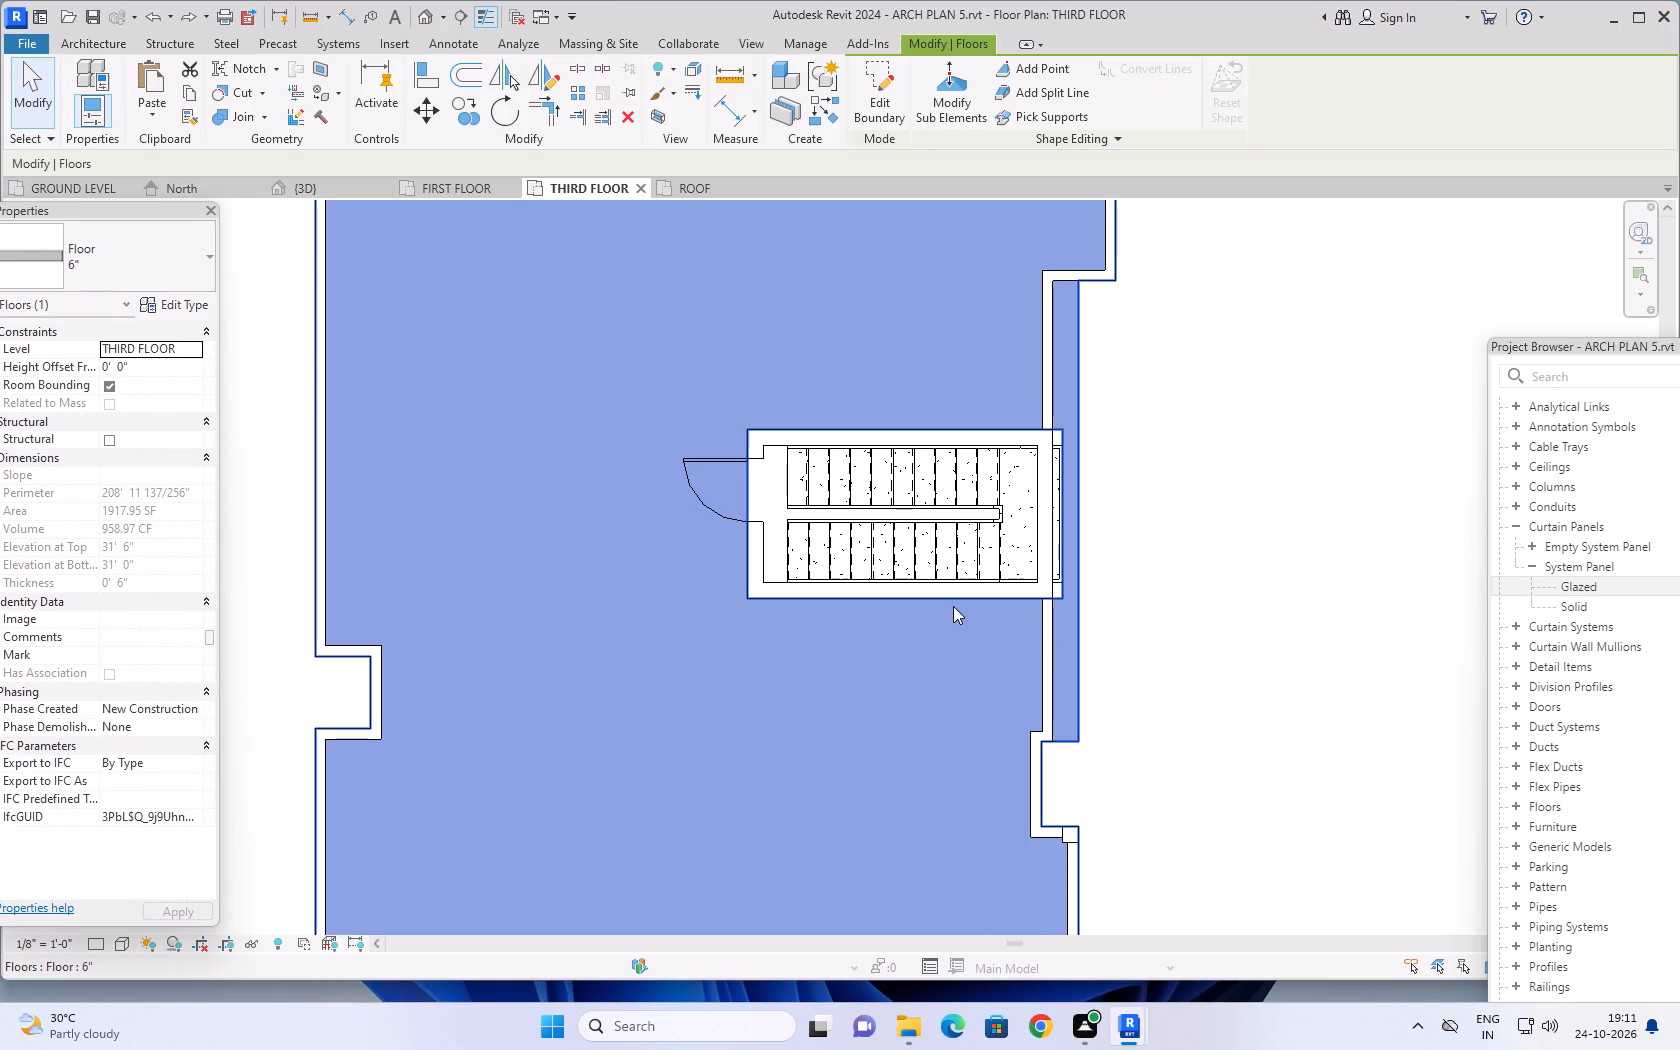
{"action": "key", "text": "Escape"}
{"action": "key", "text": "Escape"}
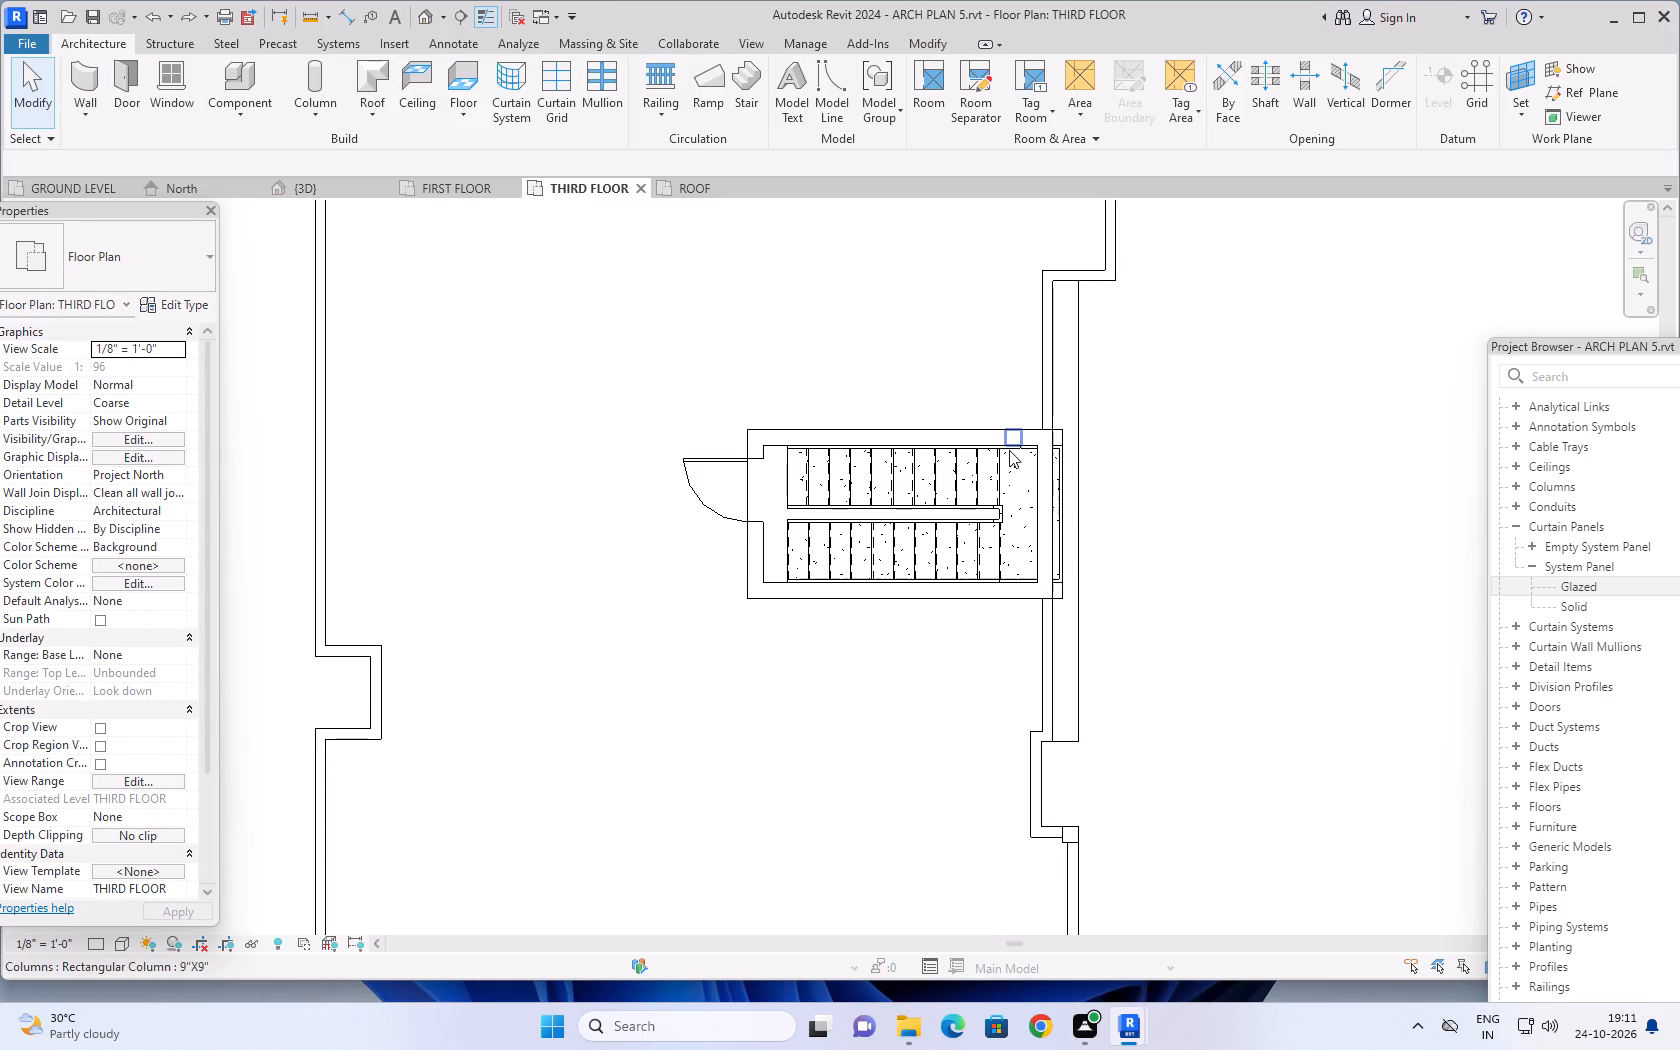
{"action": "left_click", "coordinate": [1015, 569]}
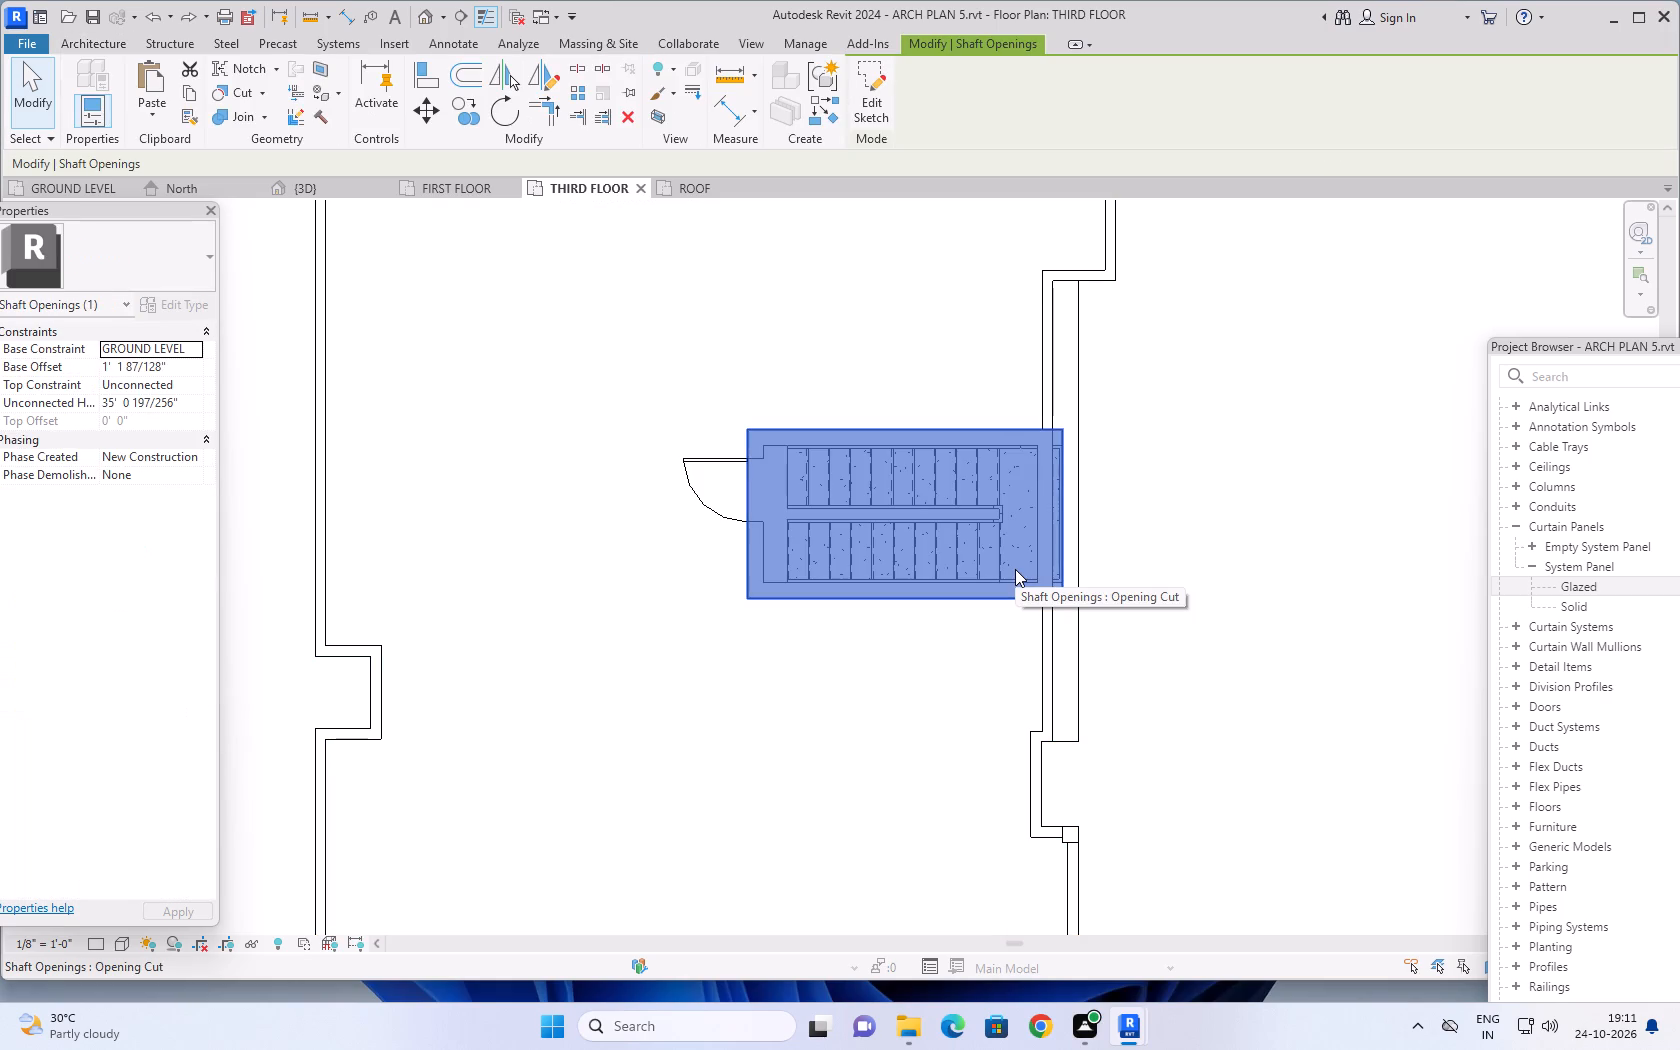
{"action": "key", "text": "Right"}
{"action": "key", "text": "Right"}
{"action": "key", "text": "Right"}
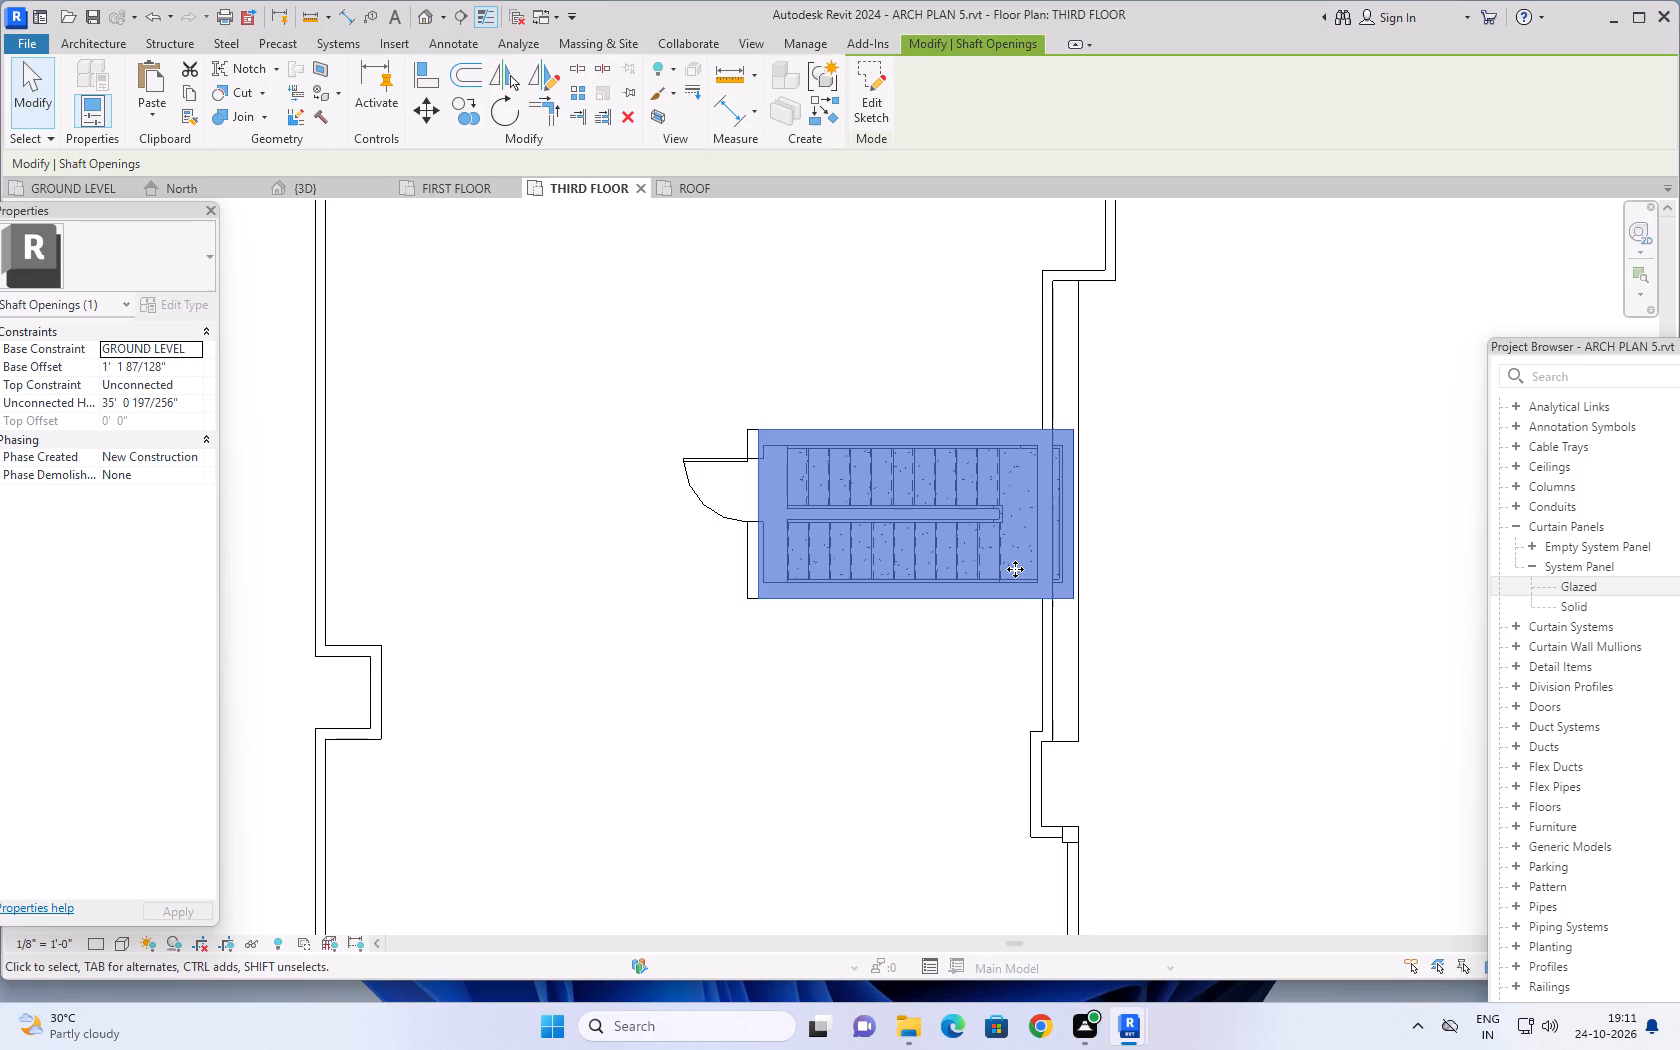
{"action": "key", "text": "Right"}
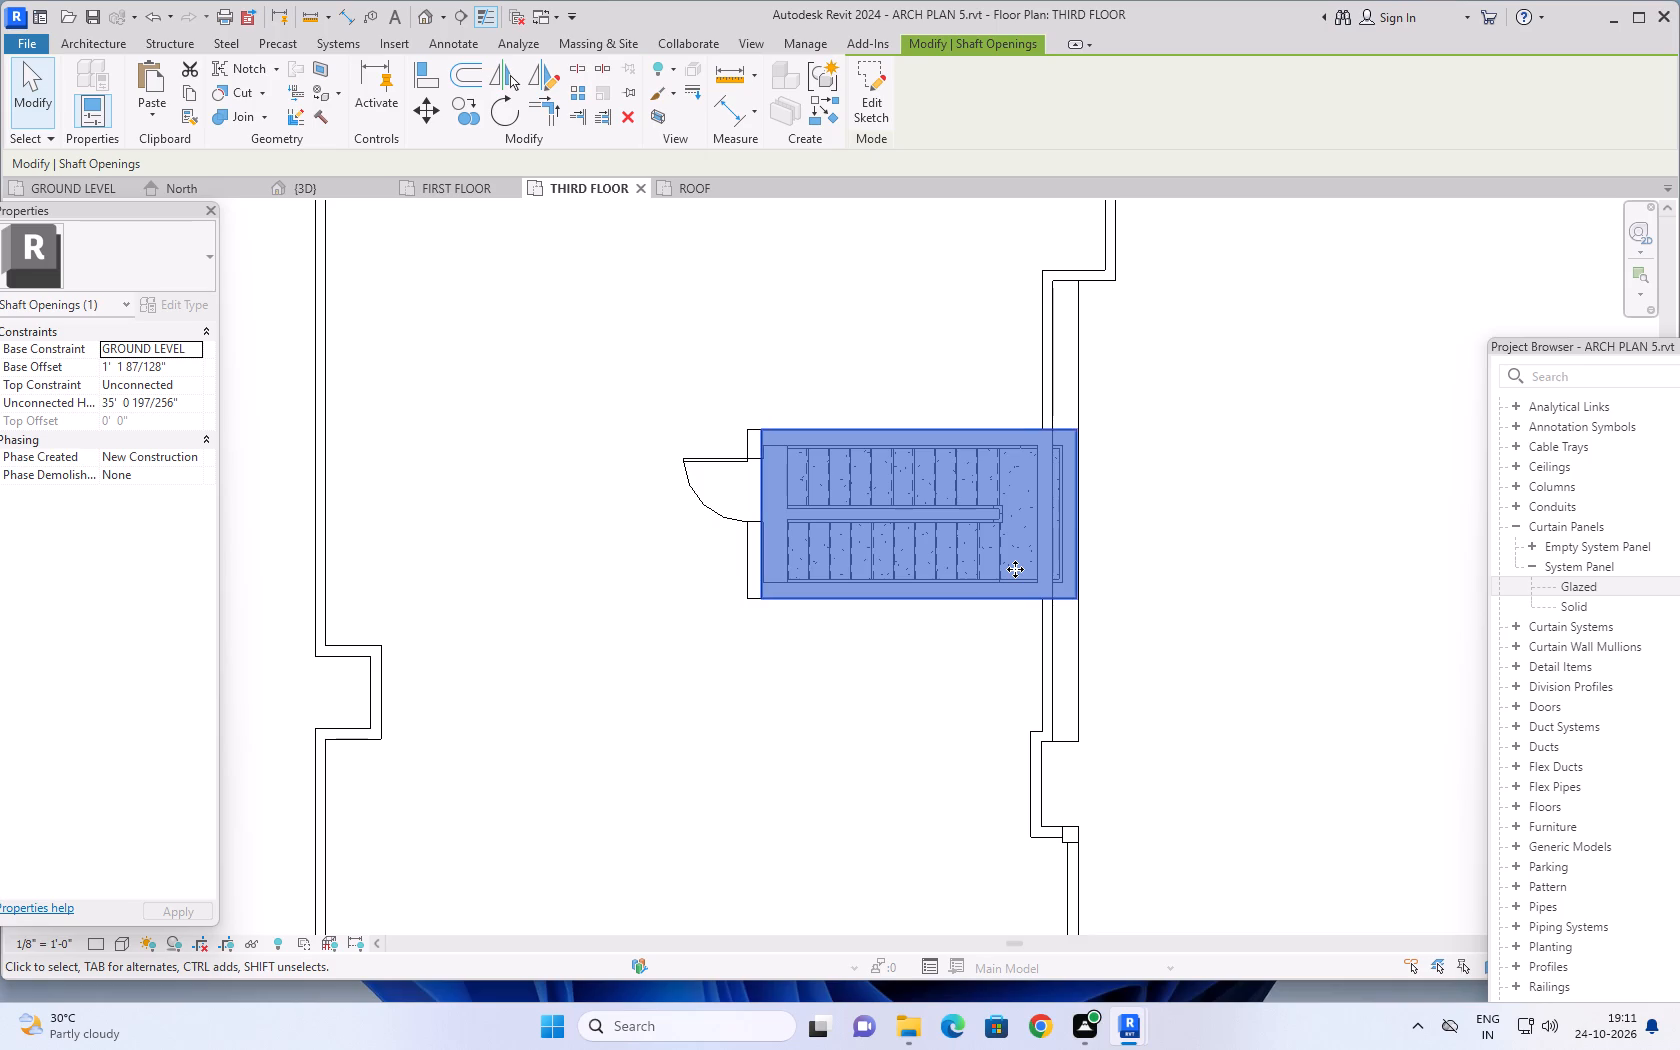
{"action": "key", "text": "Right"}
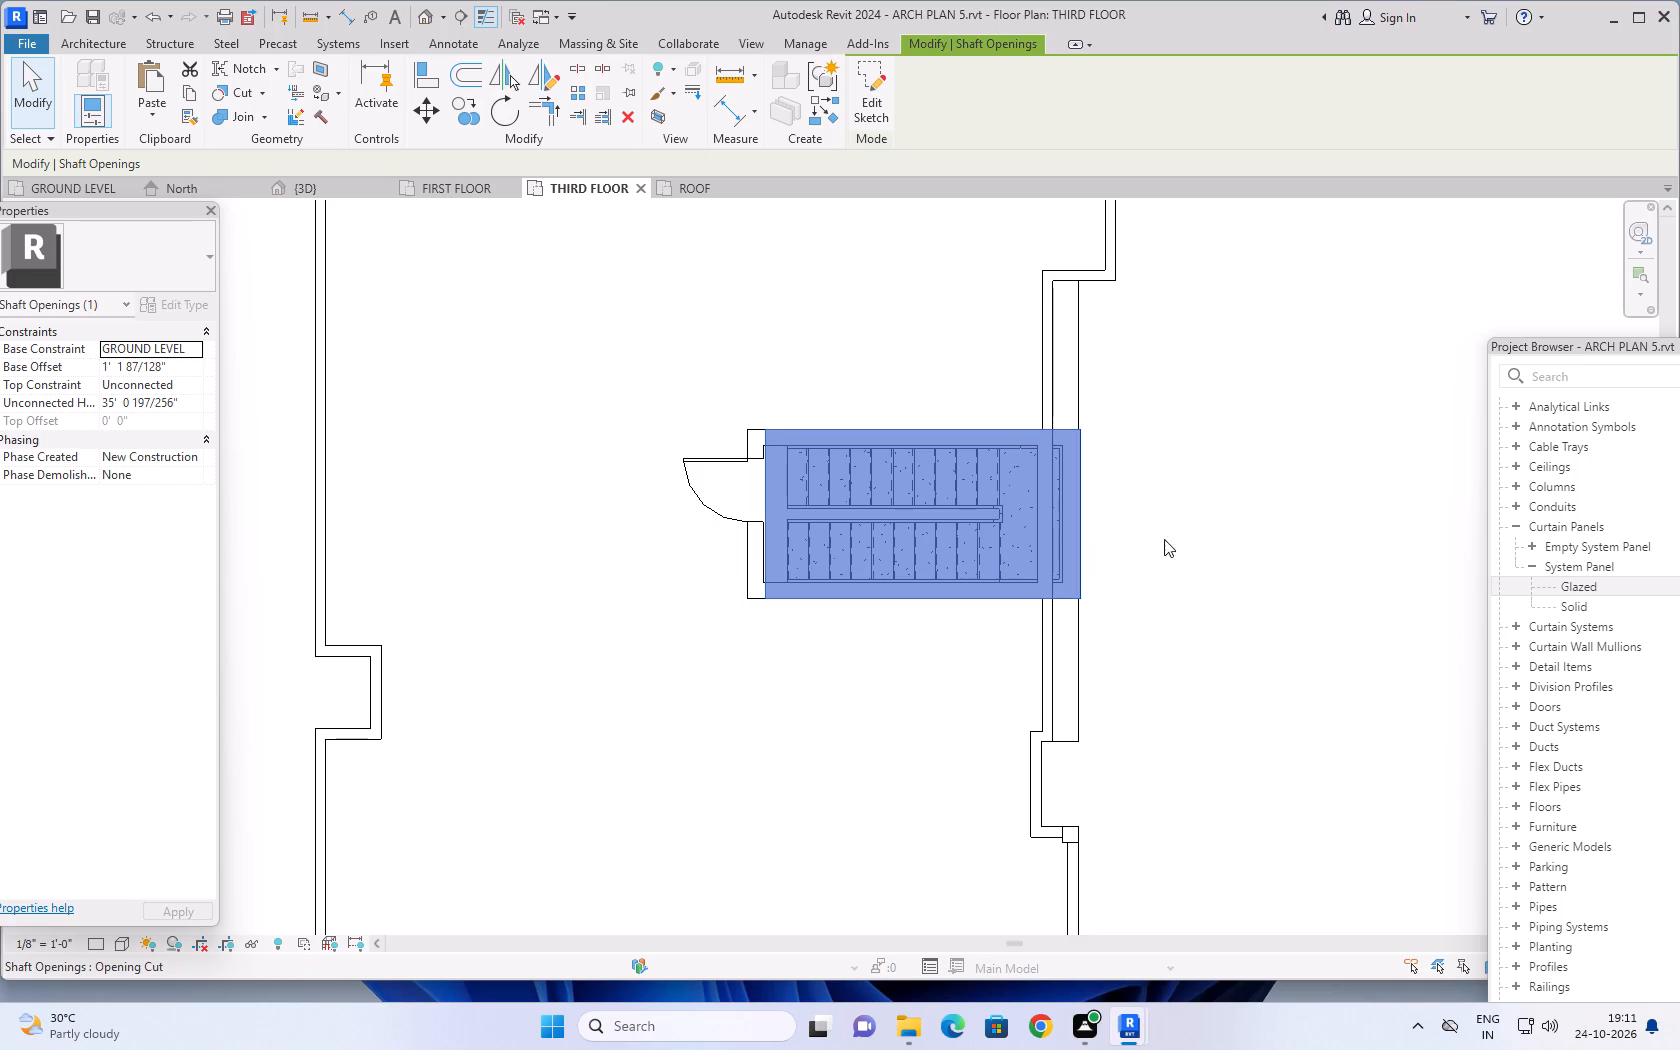
{"action": "key", "text": "ctrl+z"}
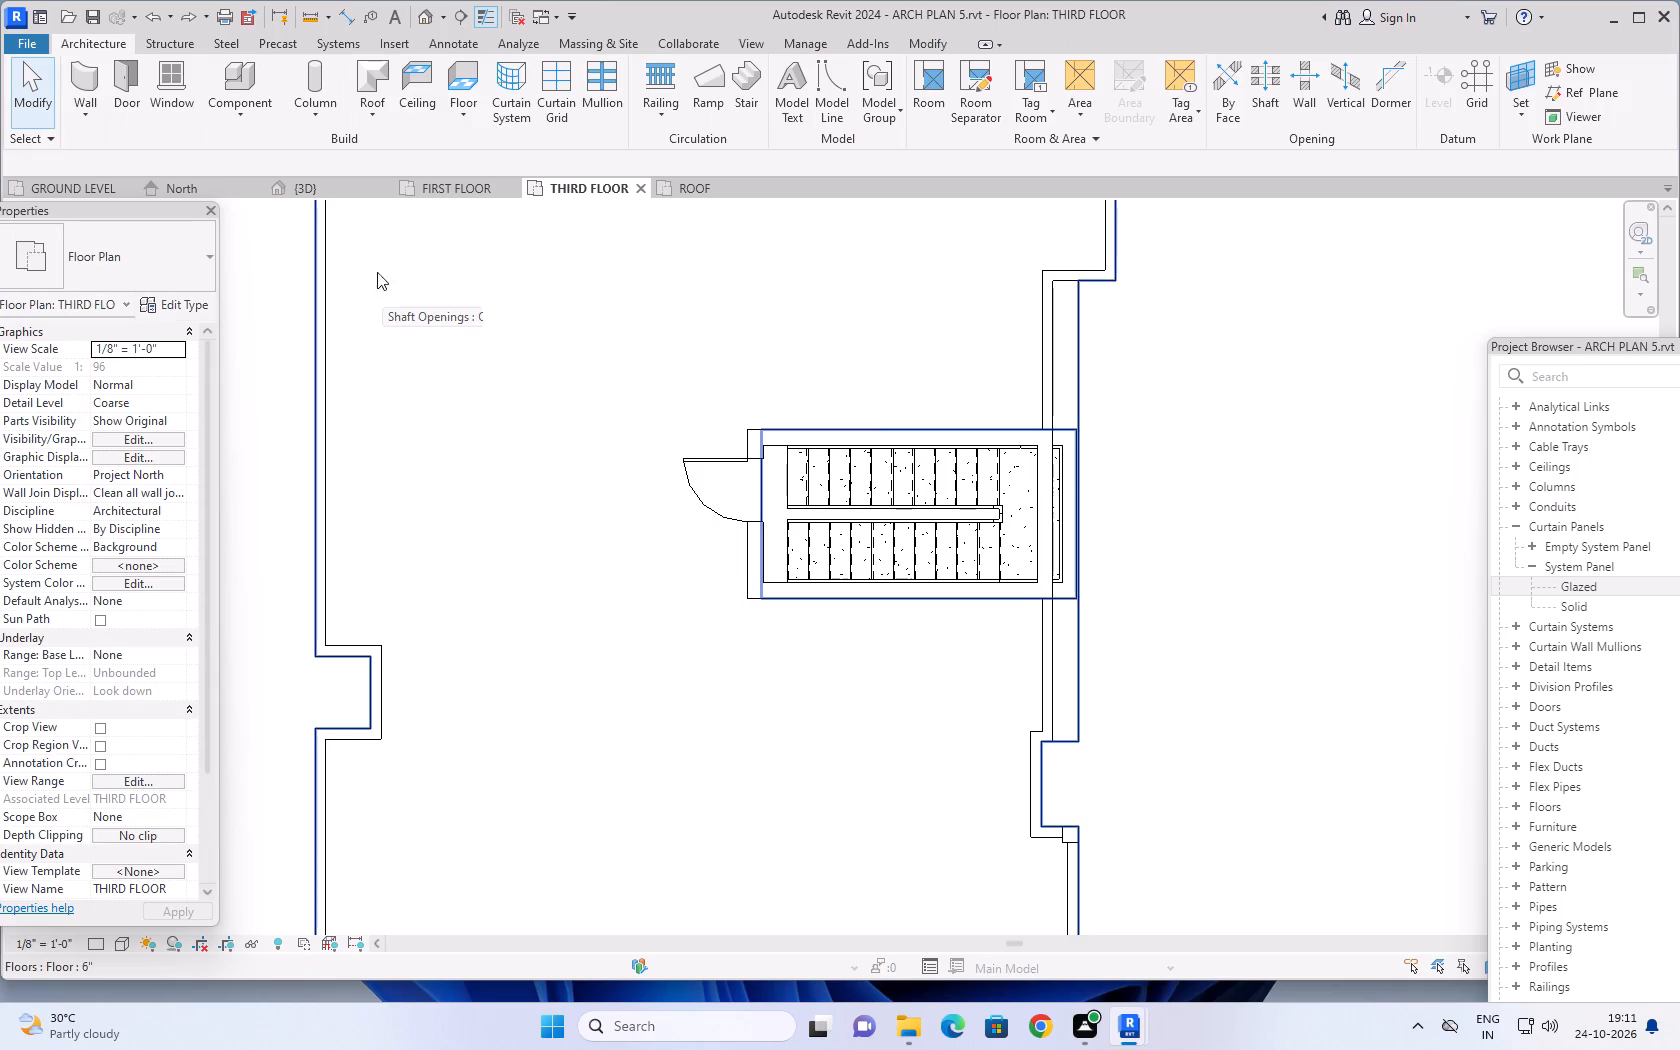
Examine the rooftop stair room and its surrounding roof slab in the 3D view from several sides.
{"action": "left_click", "coordinate": [316, 186]}
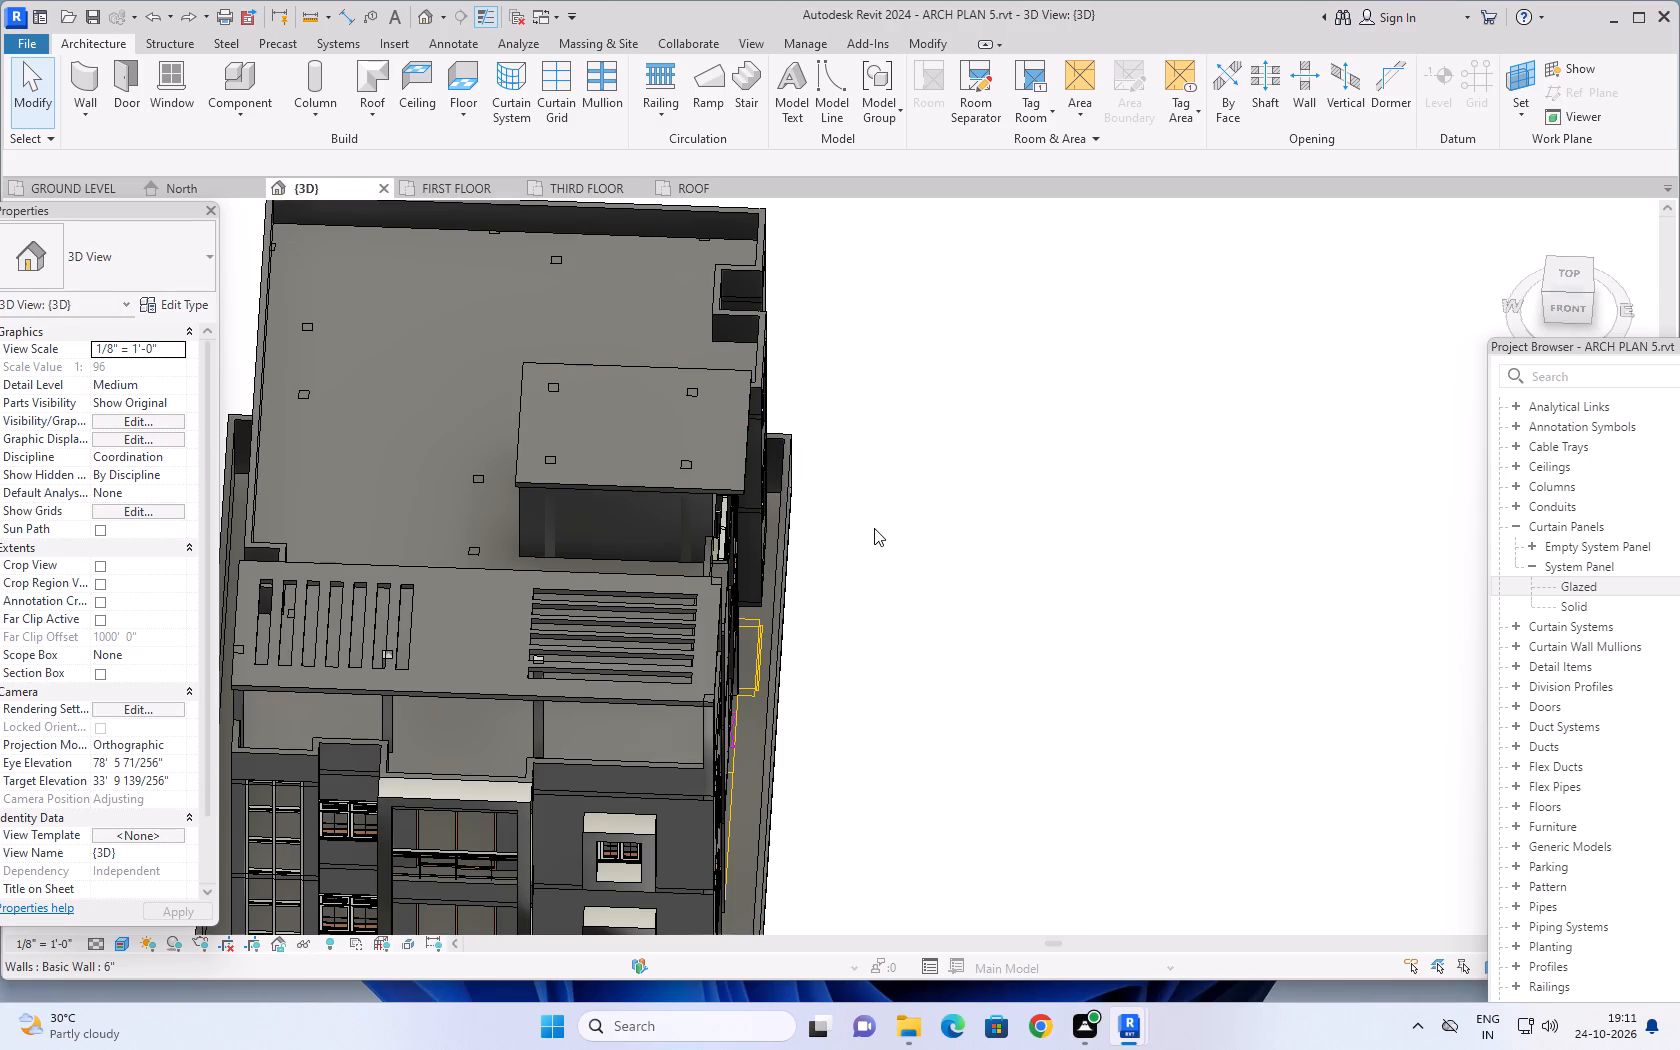
{"action": "middle_click_drag", "start_coordinate": [945, 575], "coordinate": [751, 553], "text": "shift"}
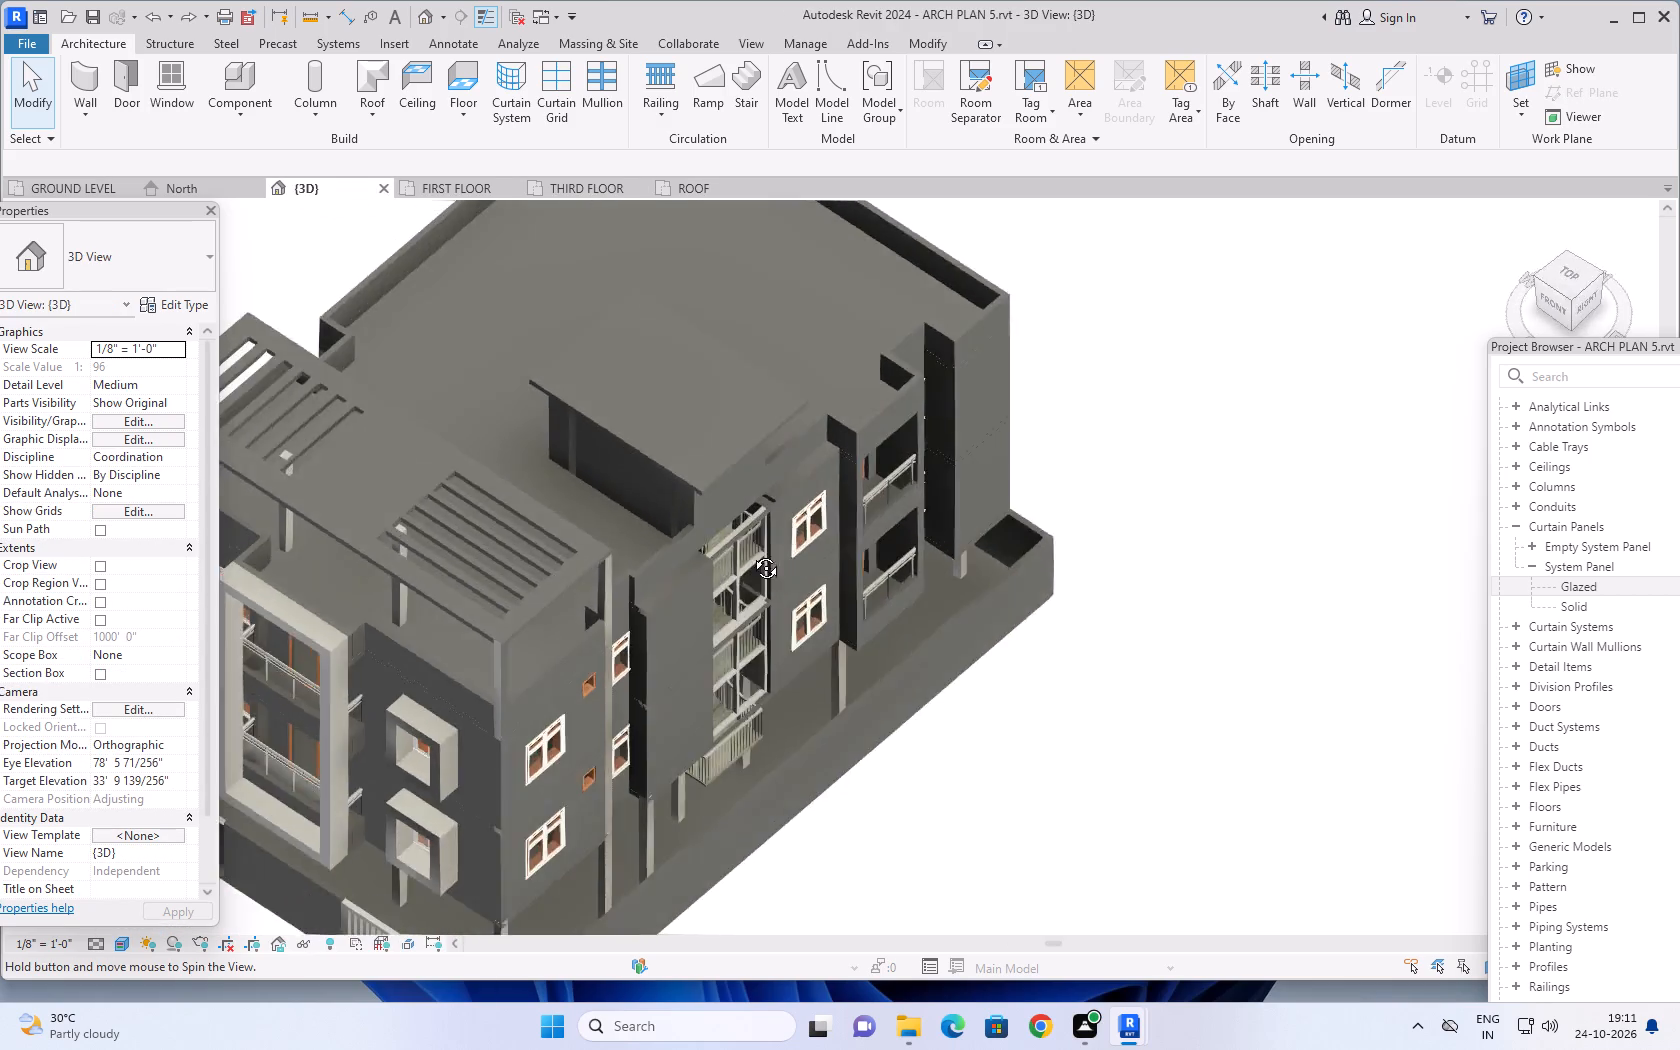
{"action": "middle_click_drag", "start_coordinate": [751, 553], "coordinate": [610, 282], "text": "shift"}
{"action": "scroll", "coordinate": [719, 422], "scroll_direction": "up", "scroll_amount": 4}
{"action": "middle_click_drag", "start_coordinate": [733, 455], "coordinate": [971, 475], "text": "shift"}
{"action": "middle_click_drag", "start_coordinate": [547, 500], "coordinate": [858, 534], "text": "shift"}
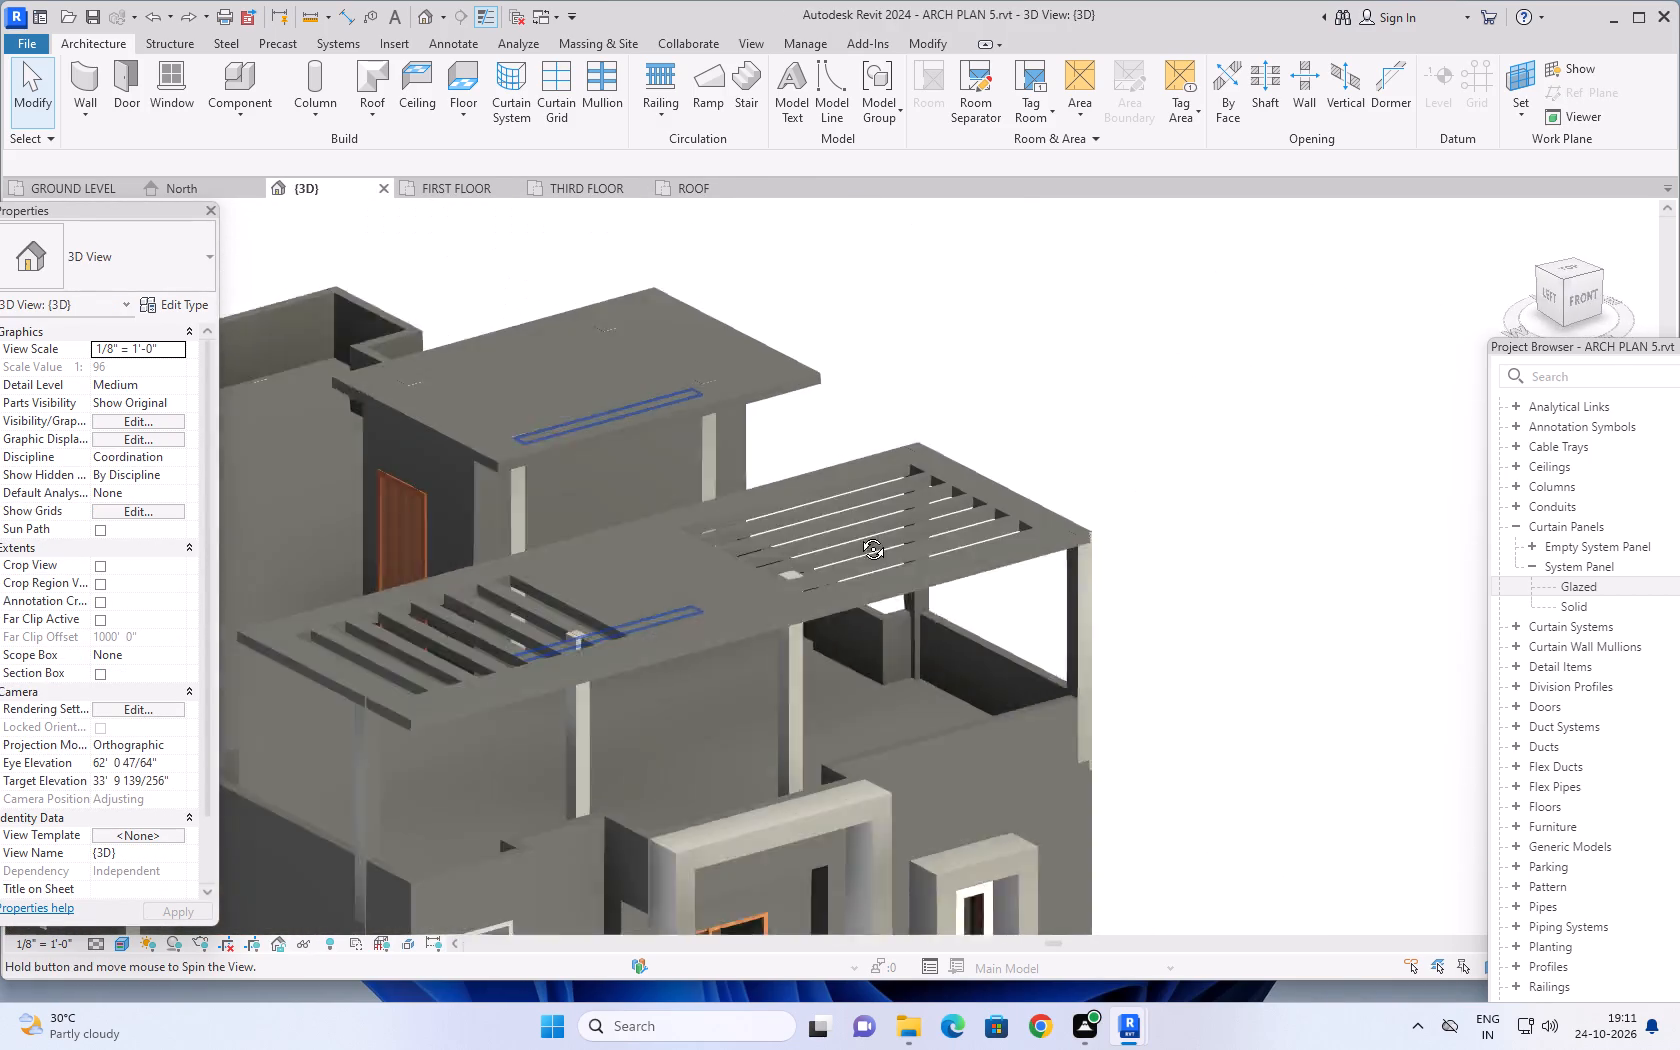
{"action": "middle_click_drag", "start_coordinate": [858, 534], "coordinate": [868, 534], "text": "shift"}
{"action": "middle_click_drag", "start_coordinate": [589, 542], "coordinate": [717, 487]}
{"action": "middle_click_drag", "start_coordinate": [551, 522], "coordinate": [680, 549], "text": "shift"}
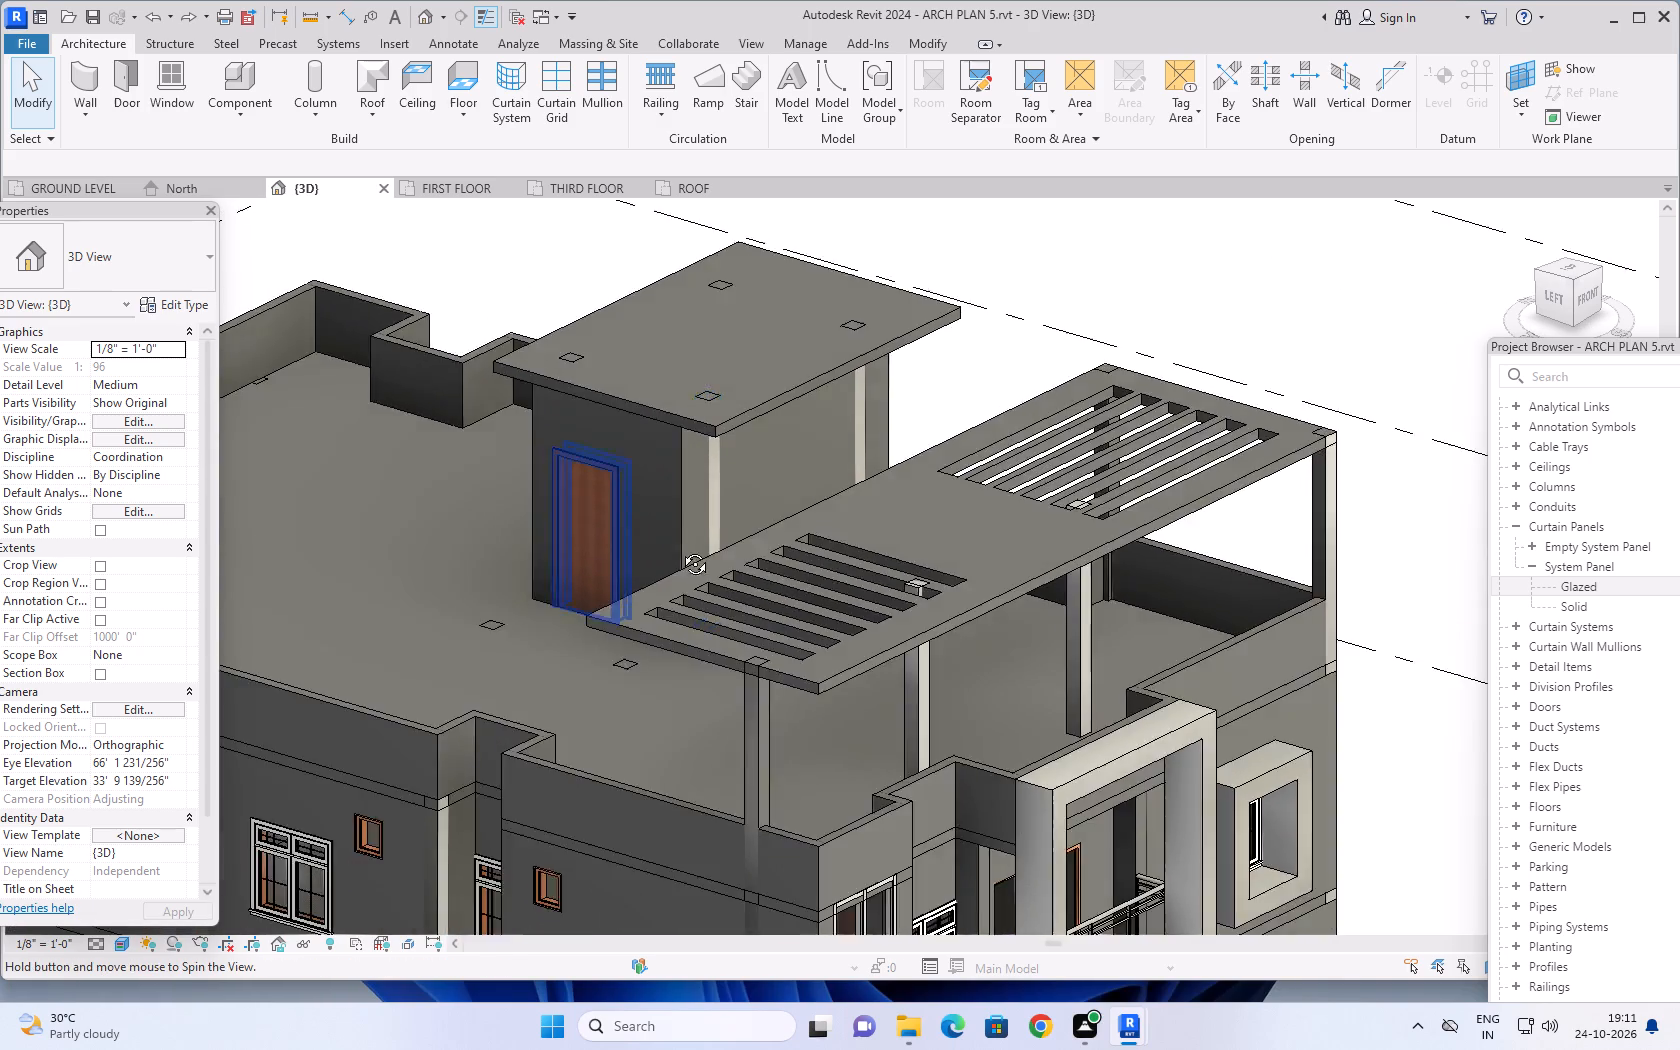
{"action": "middle_click_drag", "start_coordinate": [680, 549], "coordinate": [688, 421], "text": "shift"}
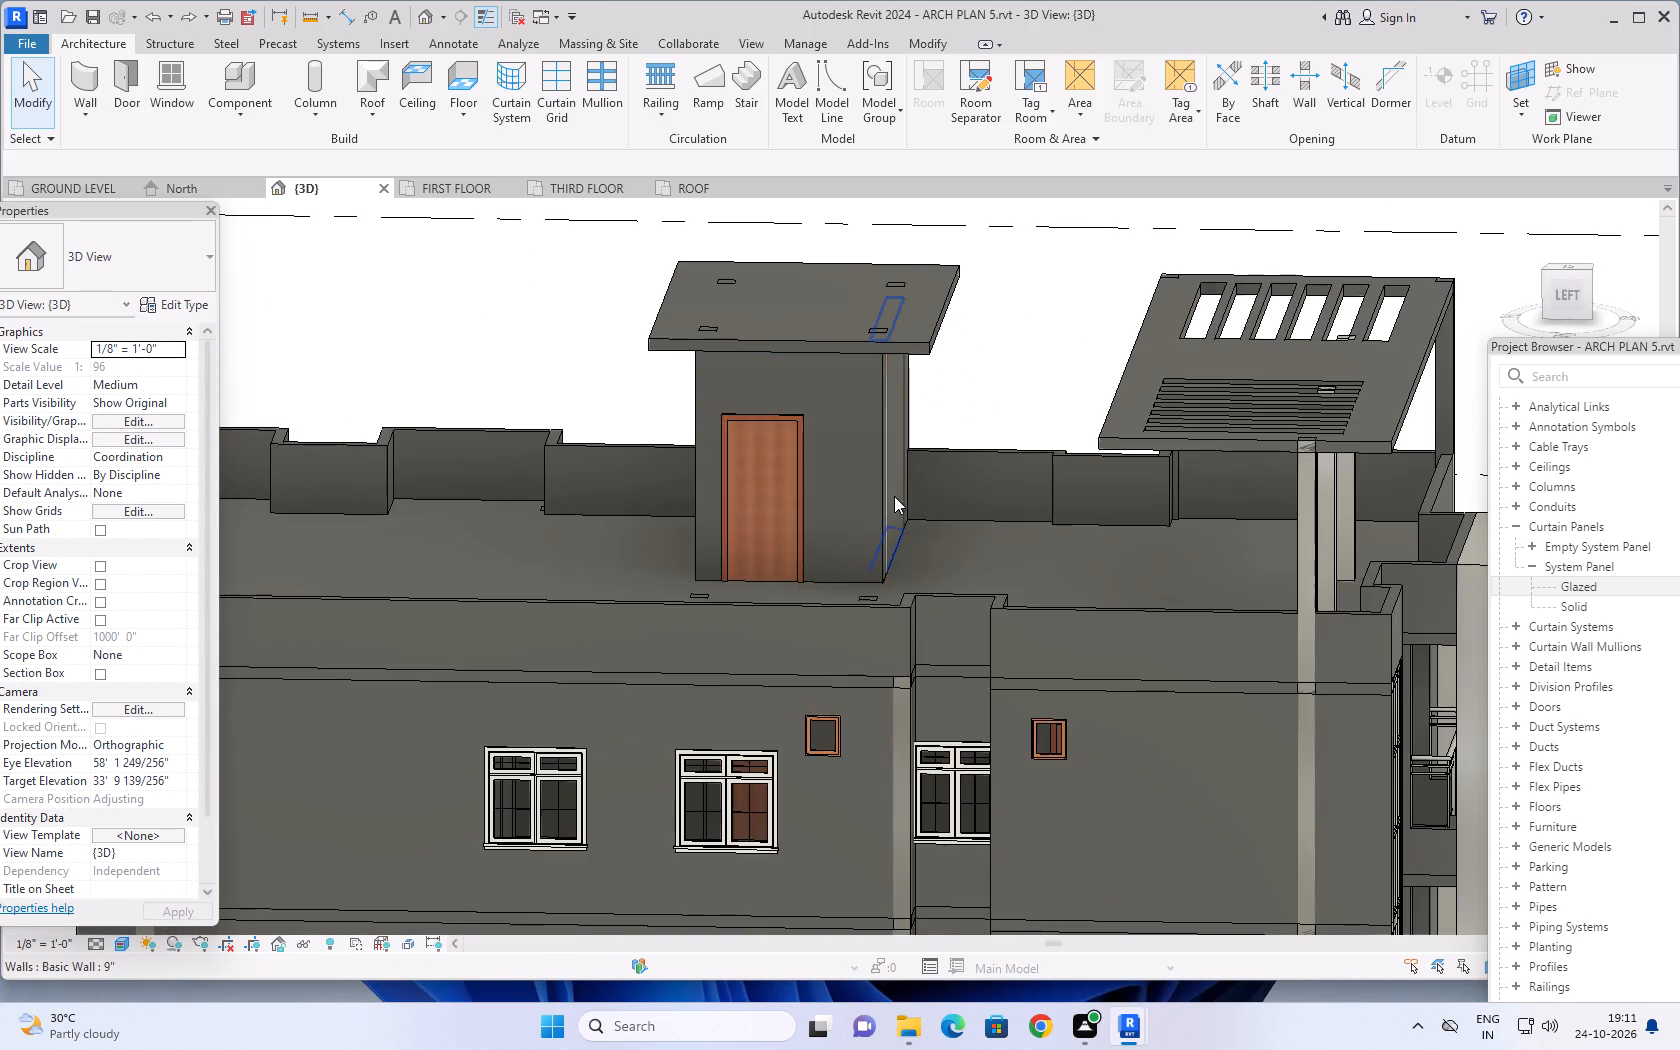
{"action": "middle_click_drag", "start_coordinate": [893, 498], "coordinate": [848, 482], "text": "shift"}
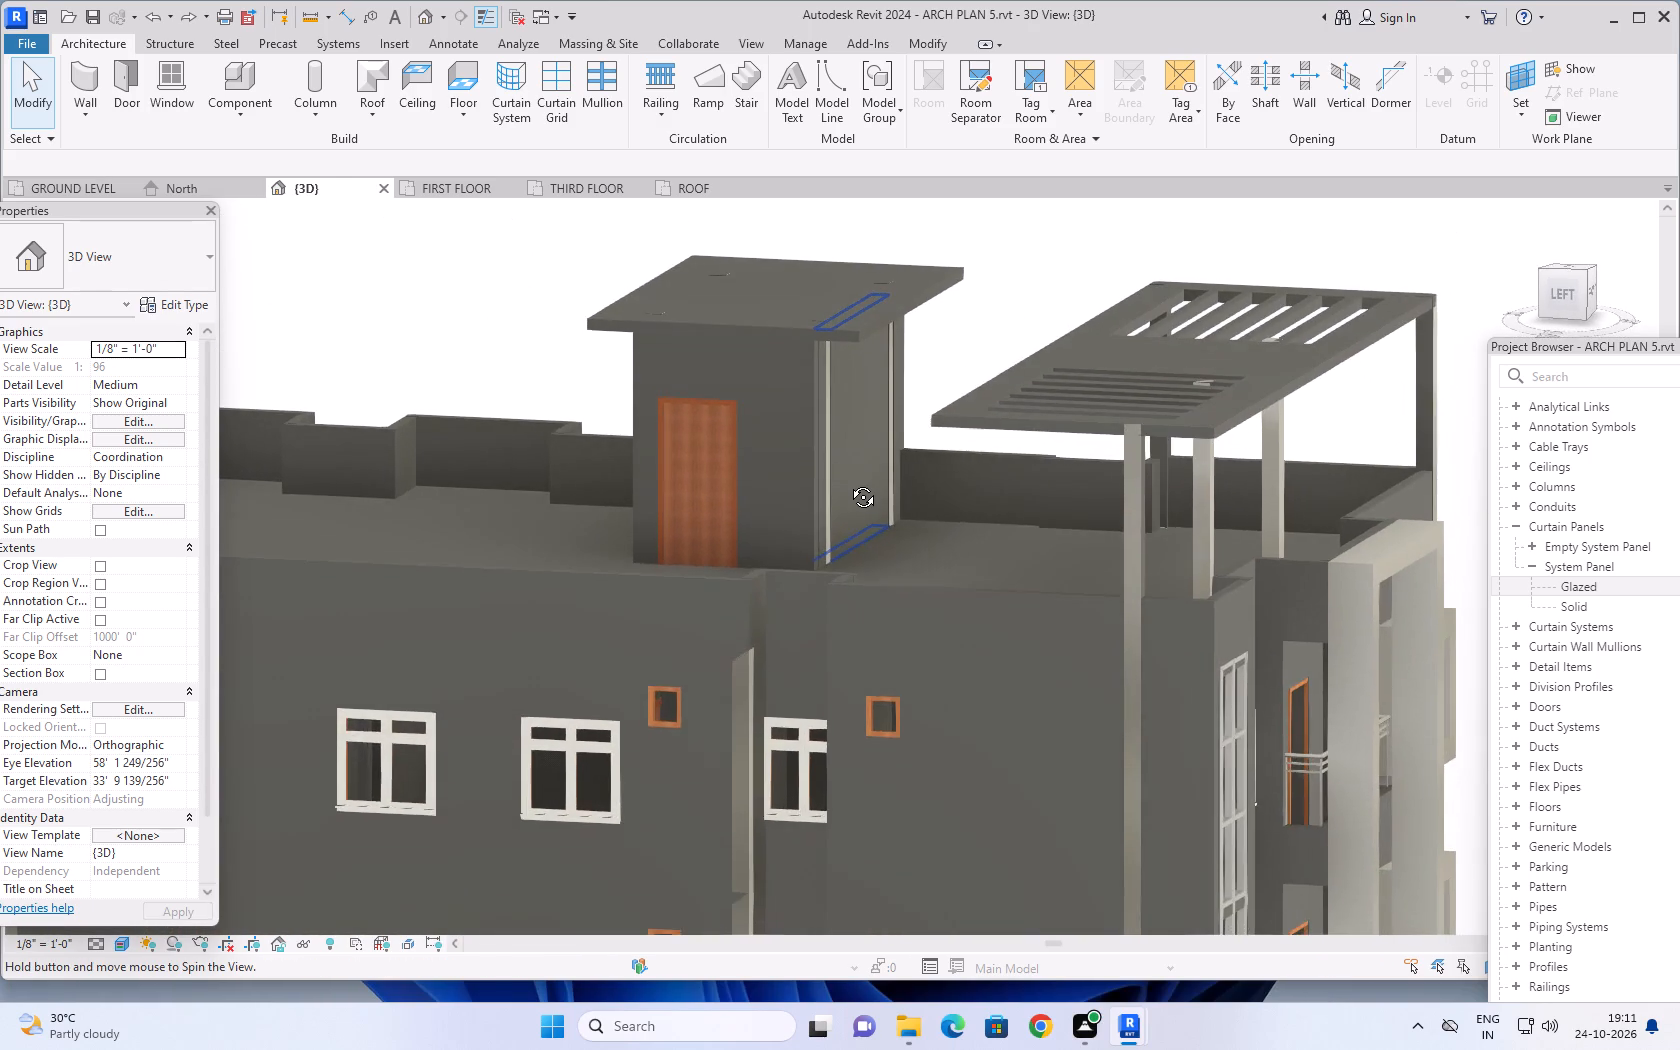
{"action": "middle_click_drag", "start_coordinate": [848, 482], "coordinate": [756, 660], "text": "shift"}
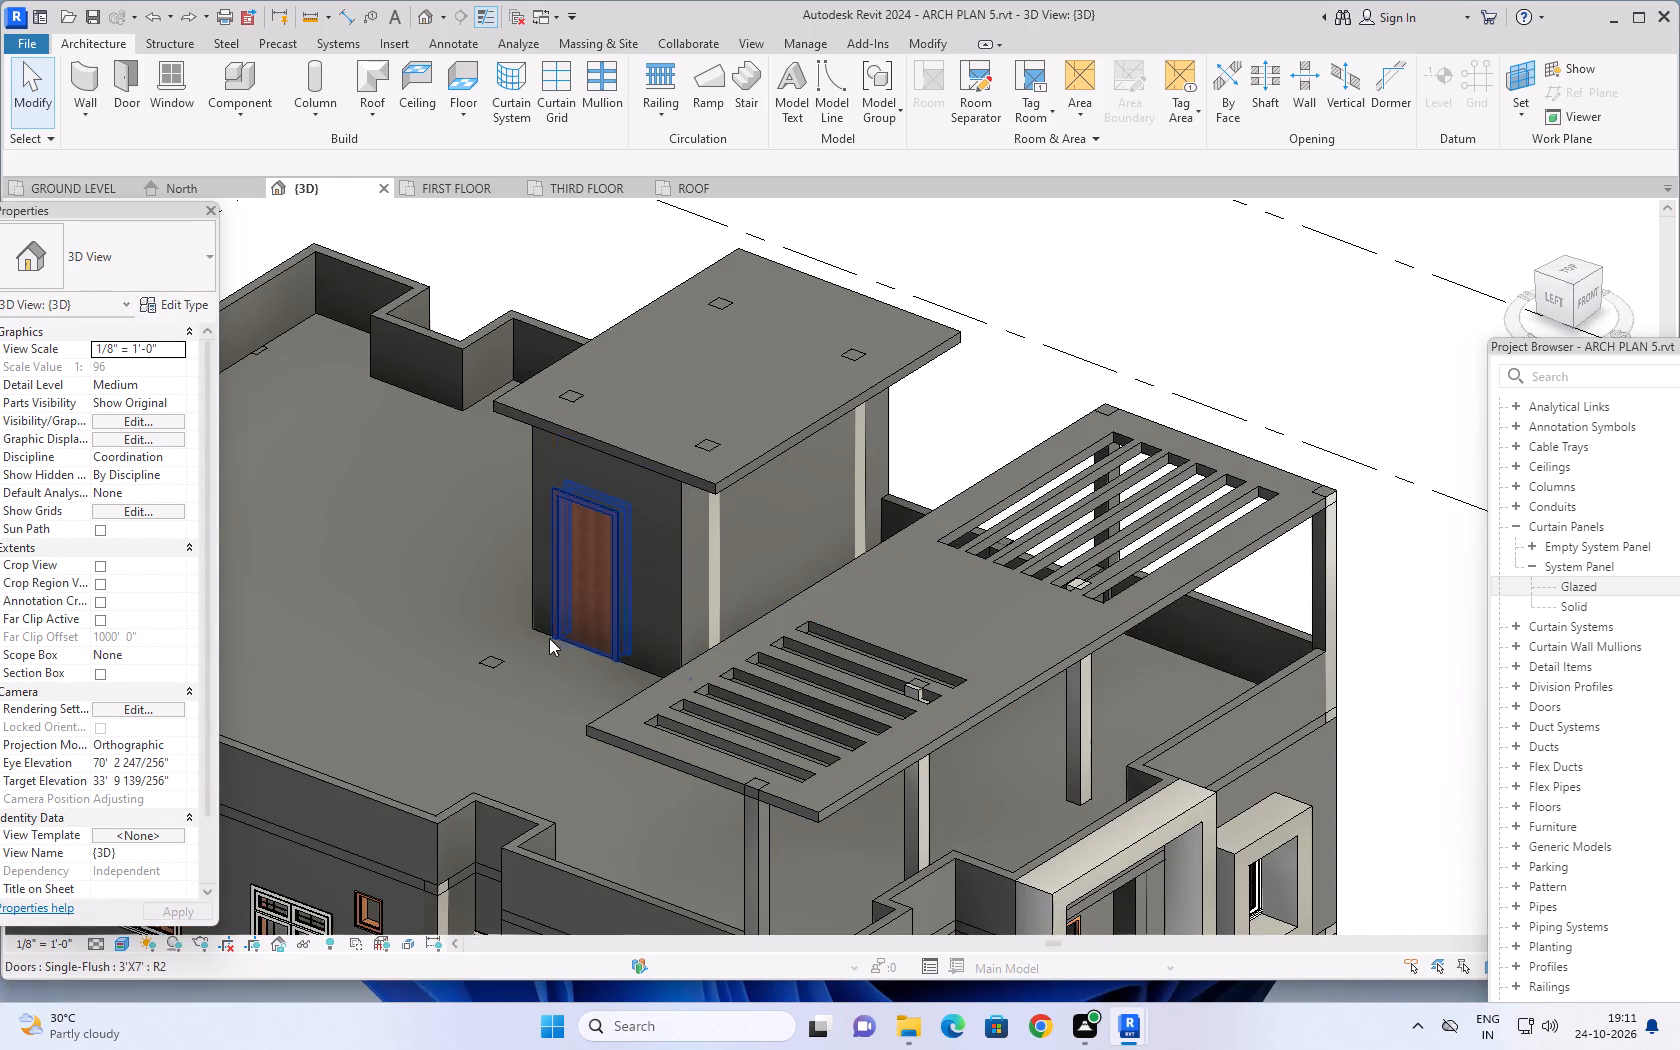
Examine the roof edge above the stairwell in the 3D view and select the short parapet wall beside the stair room.
{"action": "scroll", "coordinate": [532, 643], "scroll_direction": "up", "scroll_amount": 3}
{"action": "middle_click_drag", "start_coordinate": [576, 689], "coordinate": [561, 688], "text": "shift"}
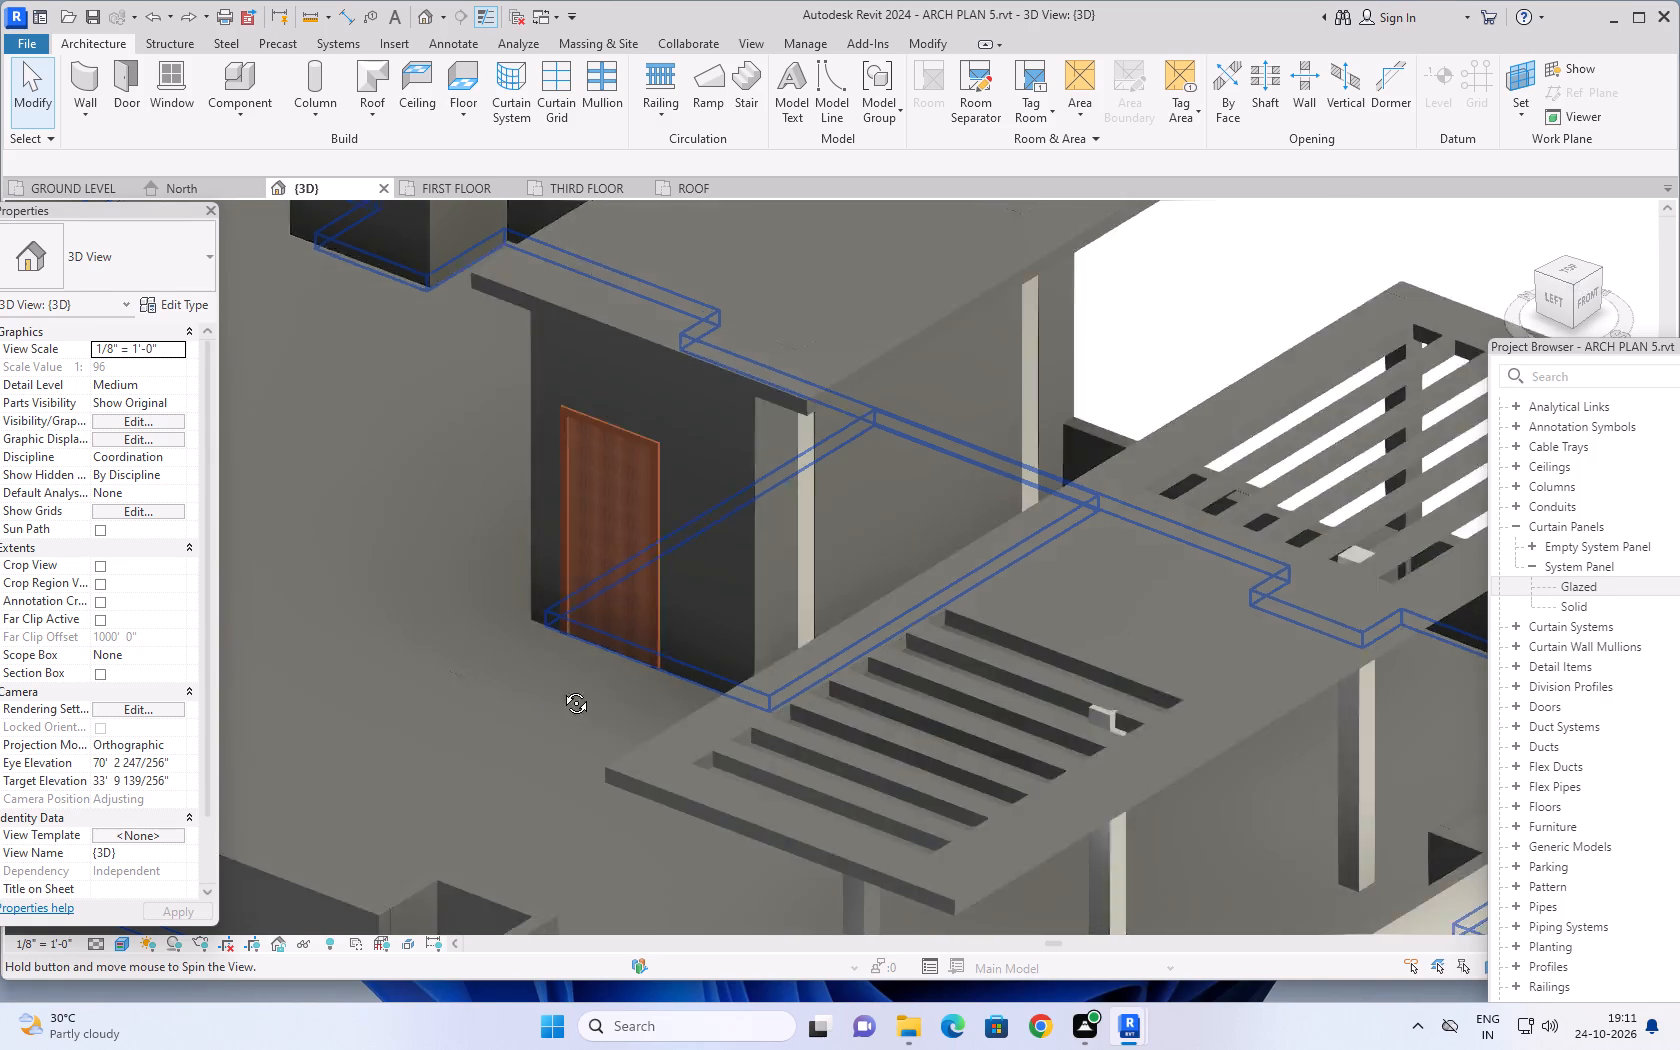
{"action": "middle_click_drag", "start_coordinate": [561, 688], "coordinate": [365, 677], "text": "shift"}
{"action": "middle_click_drag", "start_coordinate": [774, 739], "coordinate": [509, 686], "text": "shift"}
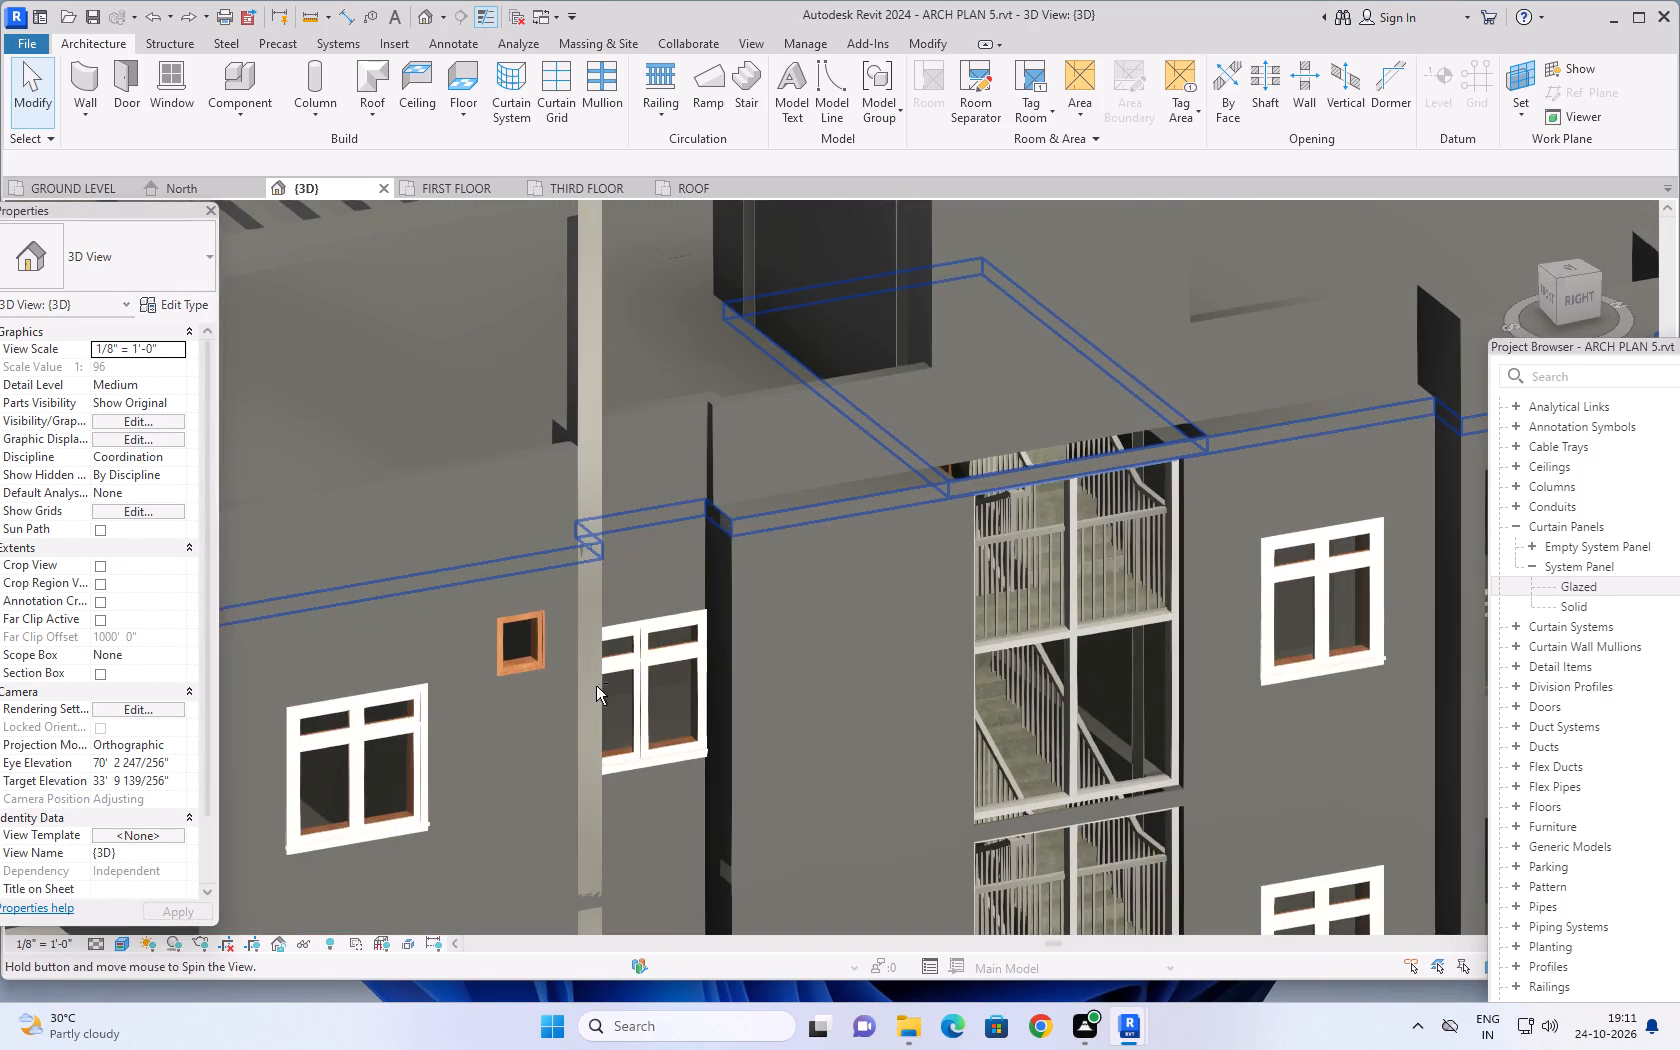
{"action": "scroll", "coordinate": [982, 512], "scroll_direction": "up", "scroll_amount": 1}
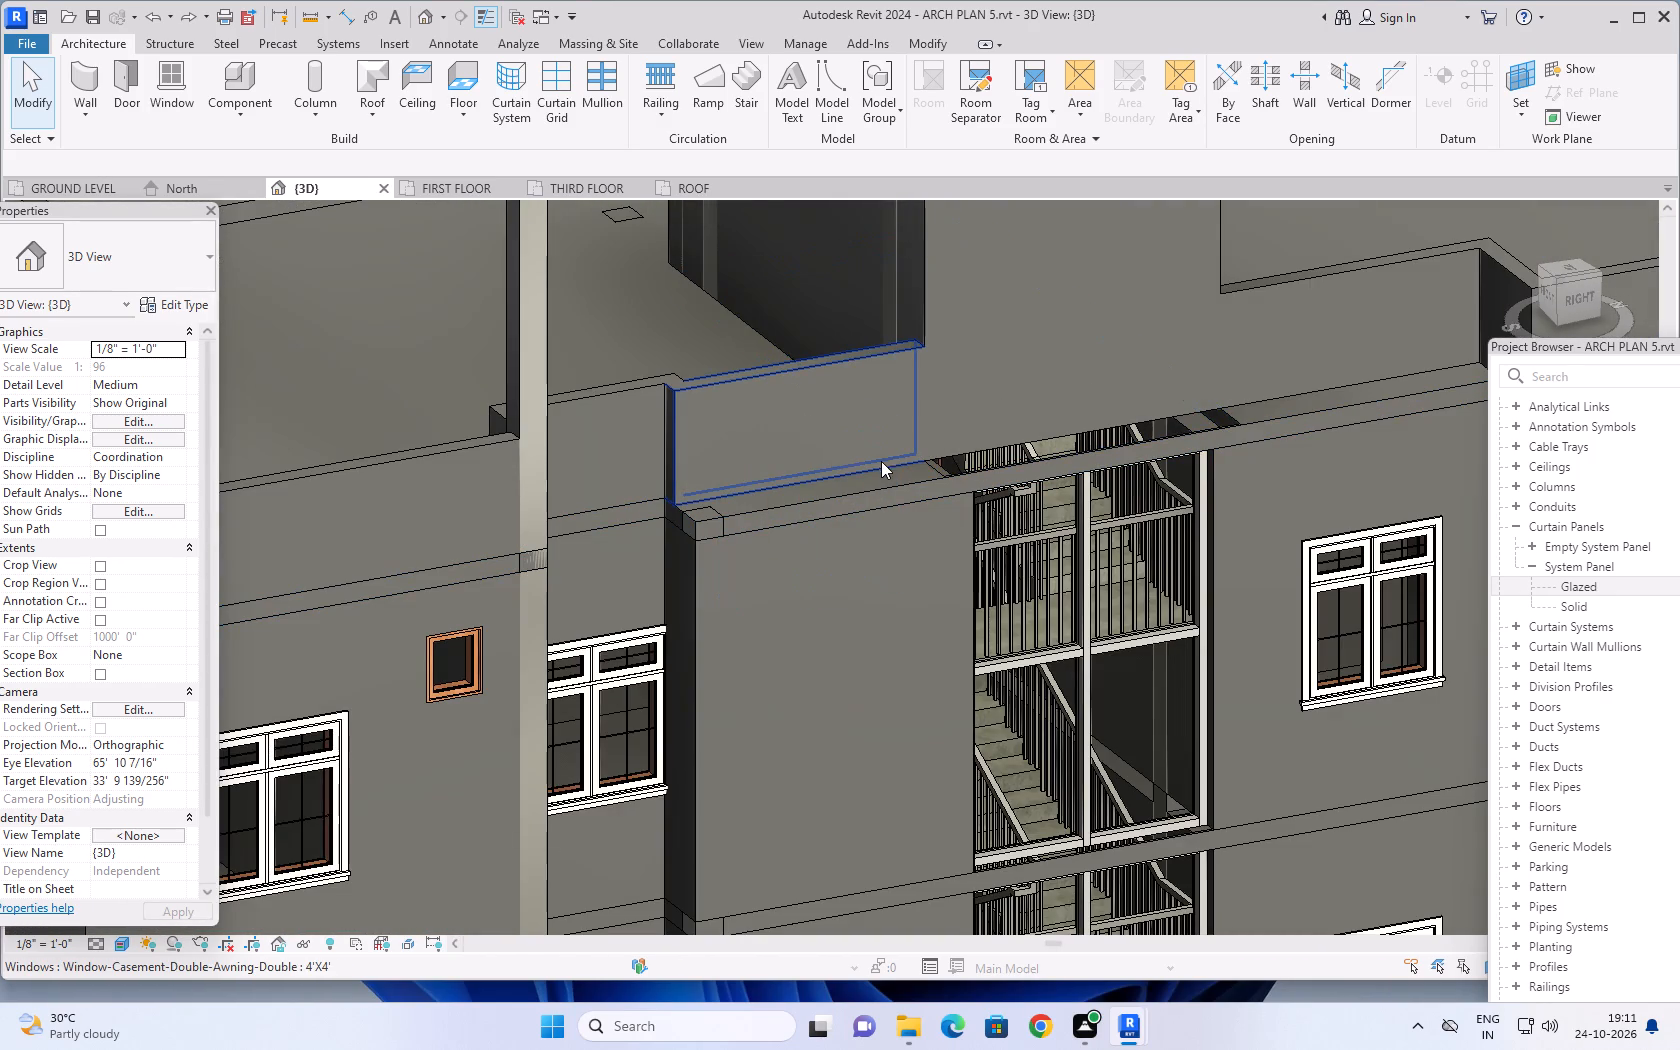
{"action": "left_click", "coordinate": [880, 458]}
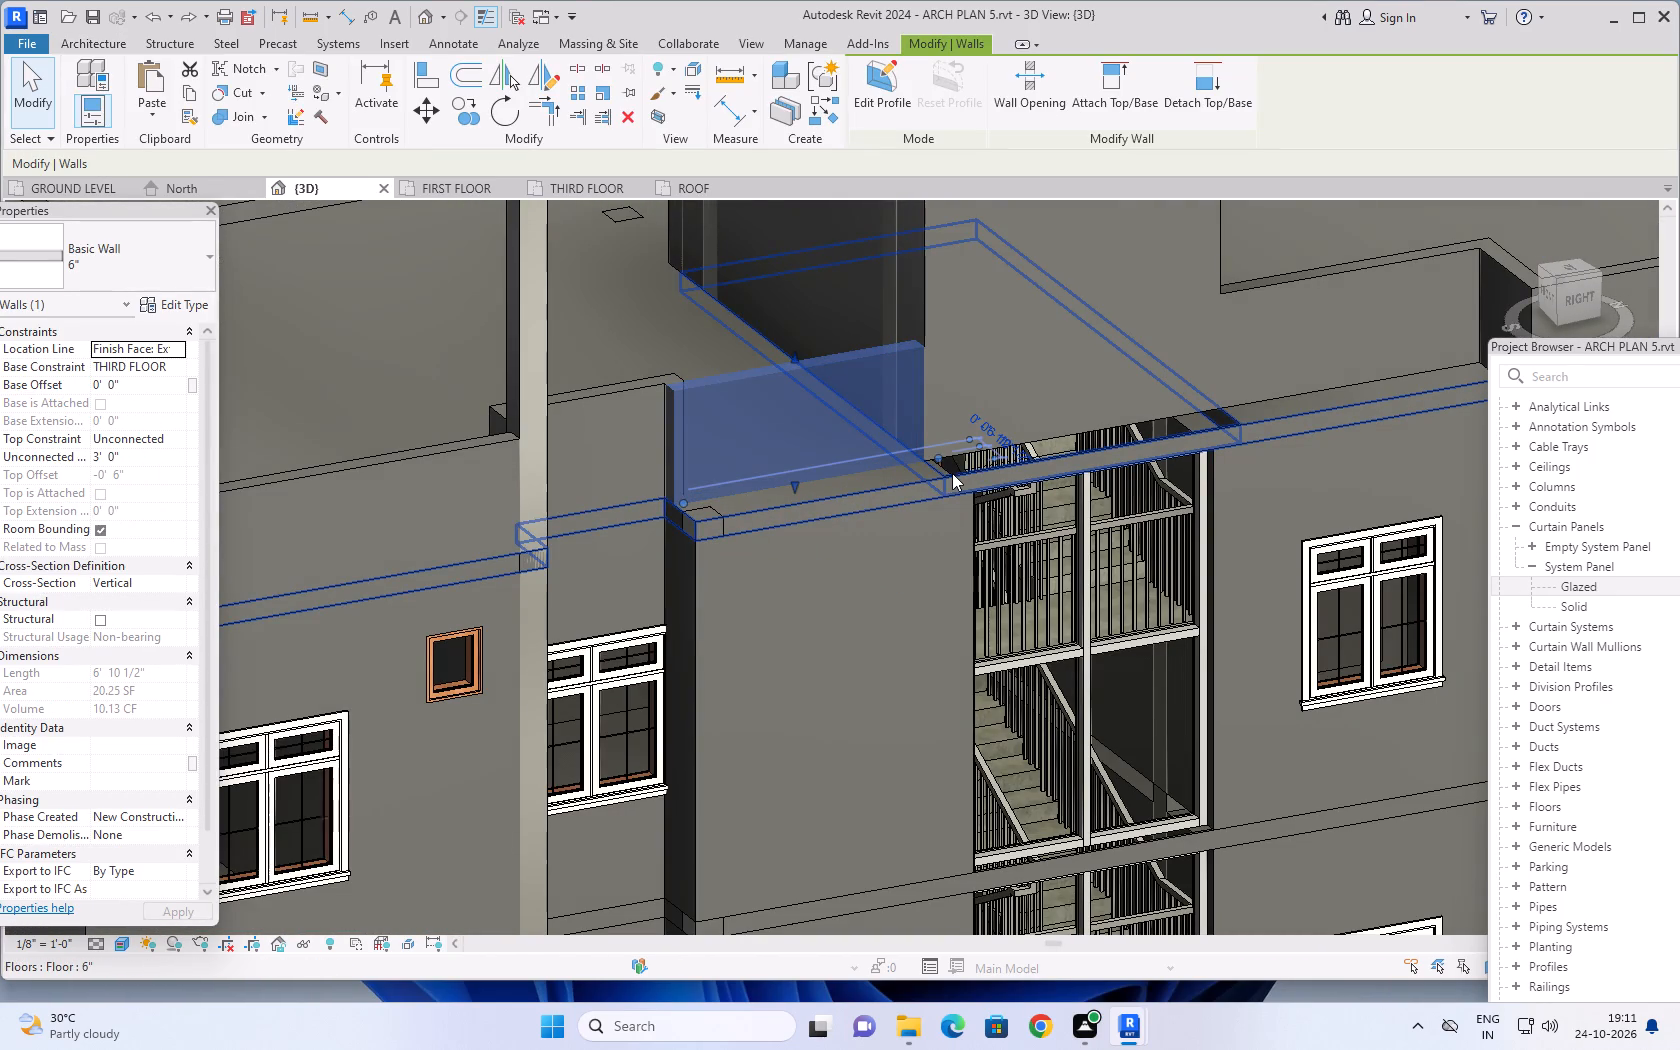
In the THIRD FLOOR plan, examine how the selected parapet wall and the shaft opening sit relative to the floor slab edge.
{"action": "left_click", "coordinate": [577, 195]}
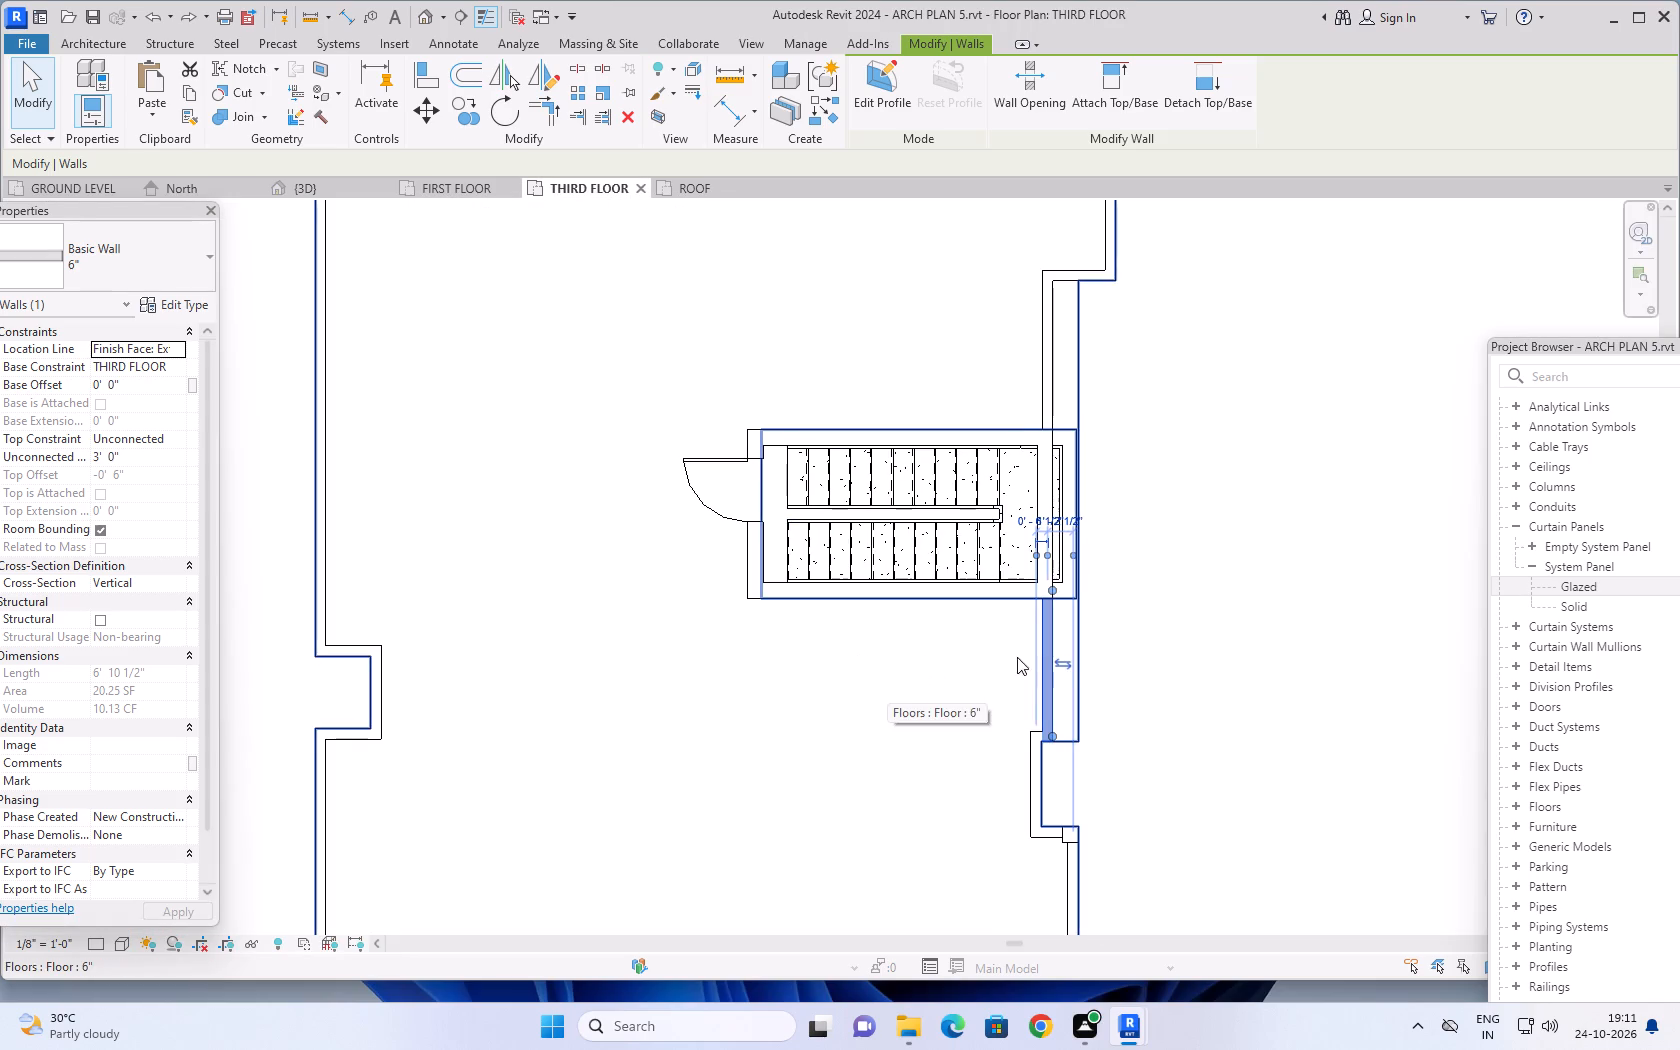
{"action": "scroll", "coordinate": [1145, 655], "scroll_direction": "down", "scroll_amount": 1}
{"action": "middle_click_drag", "start_coordinate": [1153, 649], "coordinate": [1036, 645]}
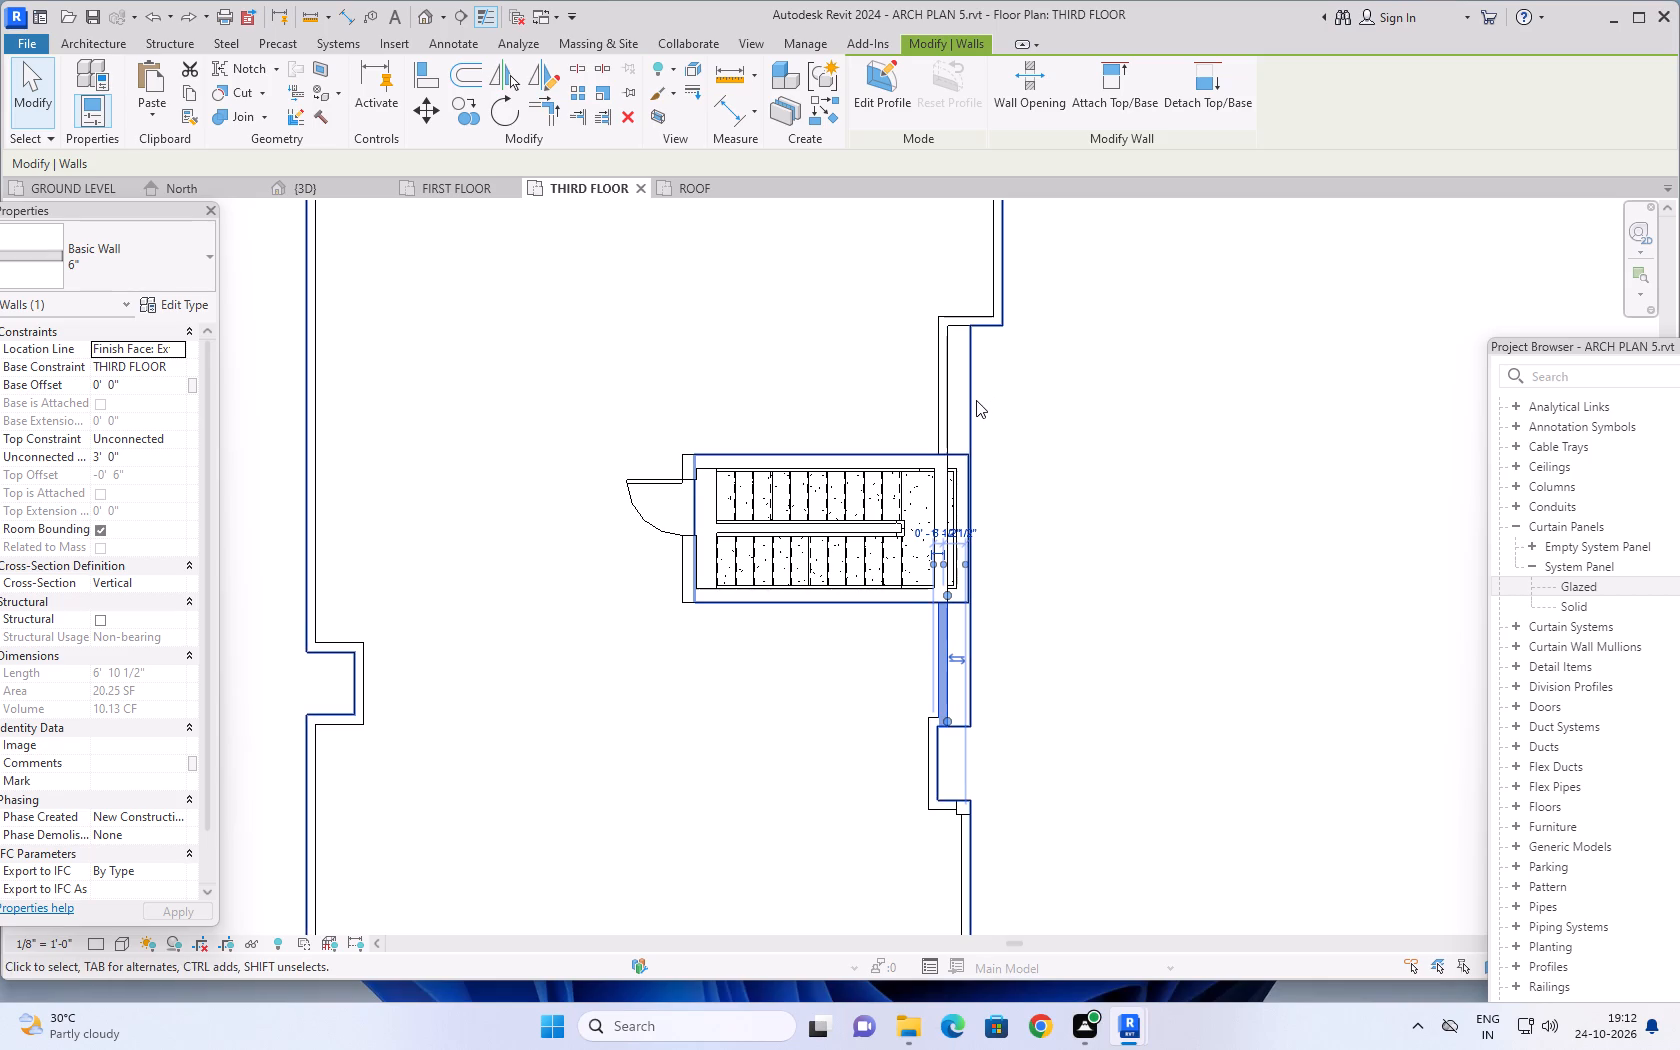
{"action": "scroll", "coordinate": [985, 498], "scroll_direction": "up", "scroll_amount": 4}
{"action": "middle_click_drag", "start_coordinate": [1030, 484], "coordinate": [995, 430]}
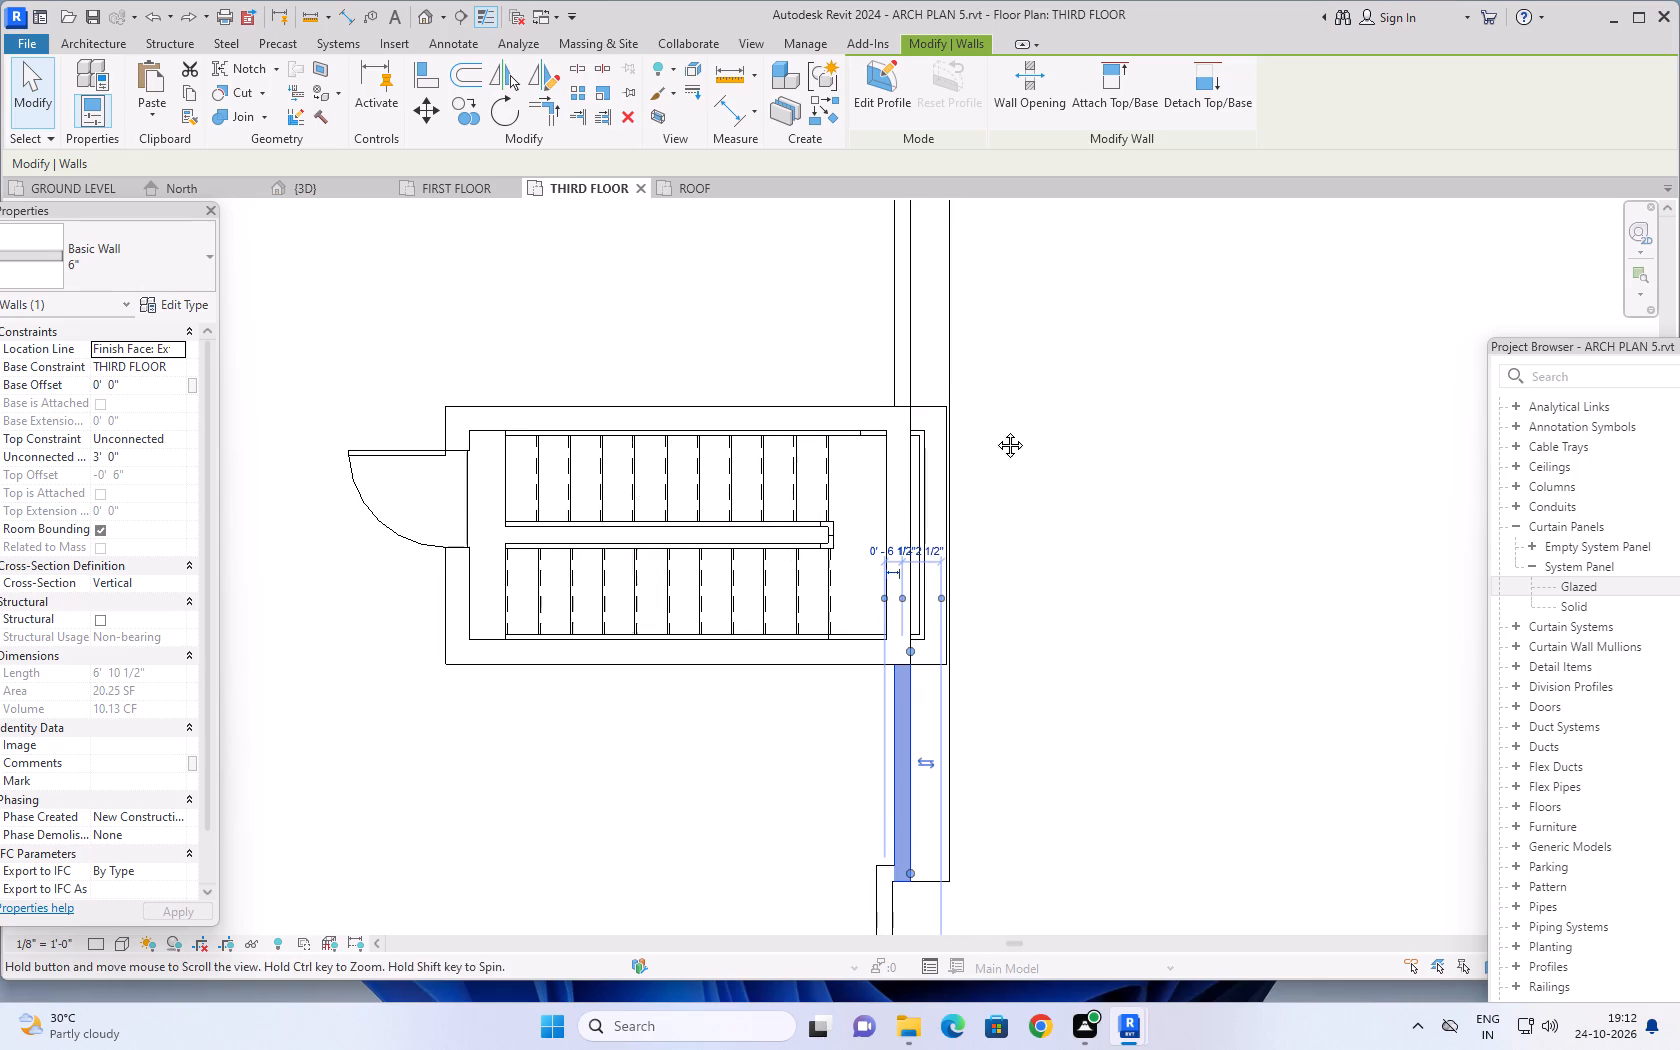
{"action": "middle_click_drag", "start_coordinate": [995, 430], "coordinate": [963, 362]}
{"action": "scroll", "coordinate": [1002, 450], "scroll_direction": "down", "scroll_amount": 3}
{"action": "middle_click_drag", "start_coordinate": [1013, 500], "coordinate": [973, 478]}
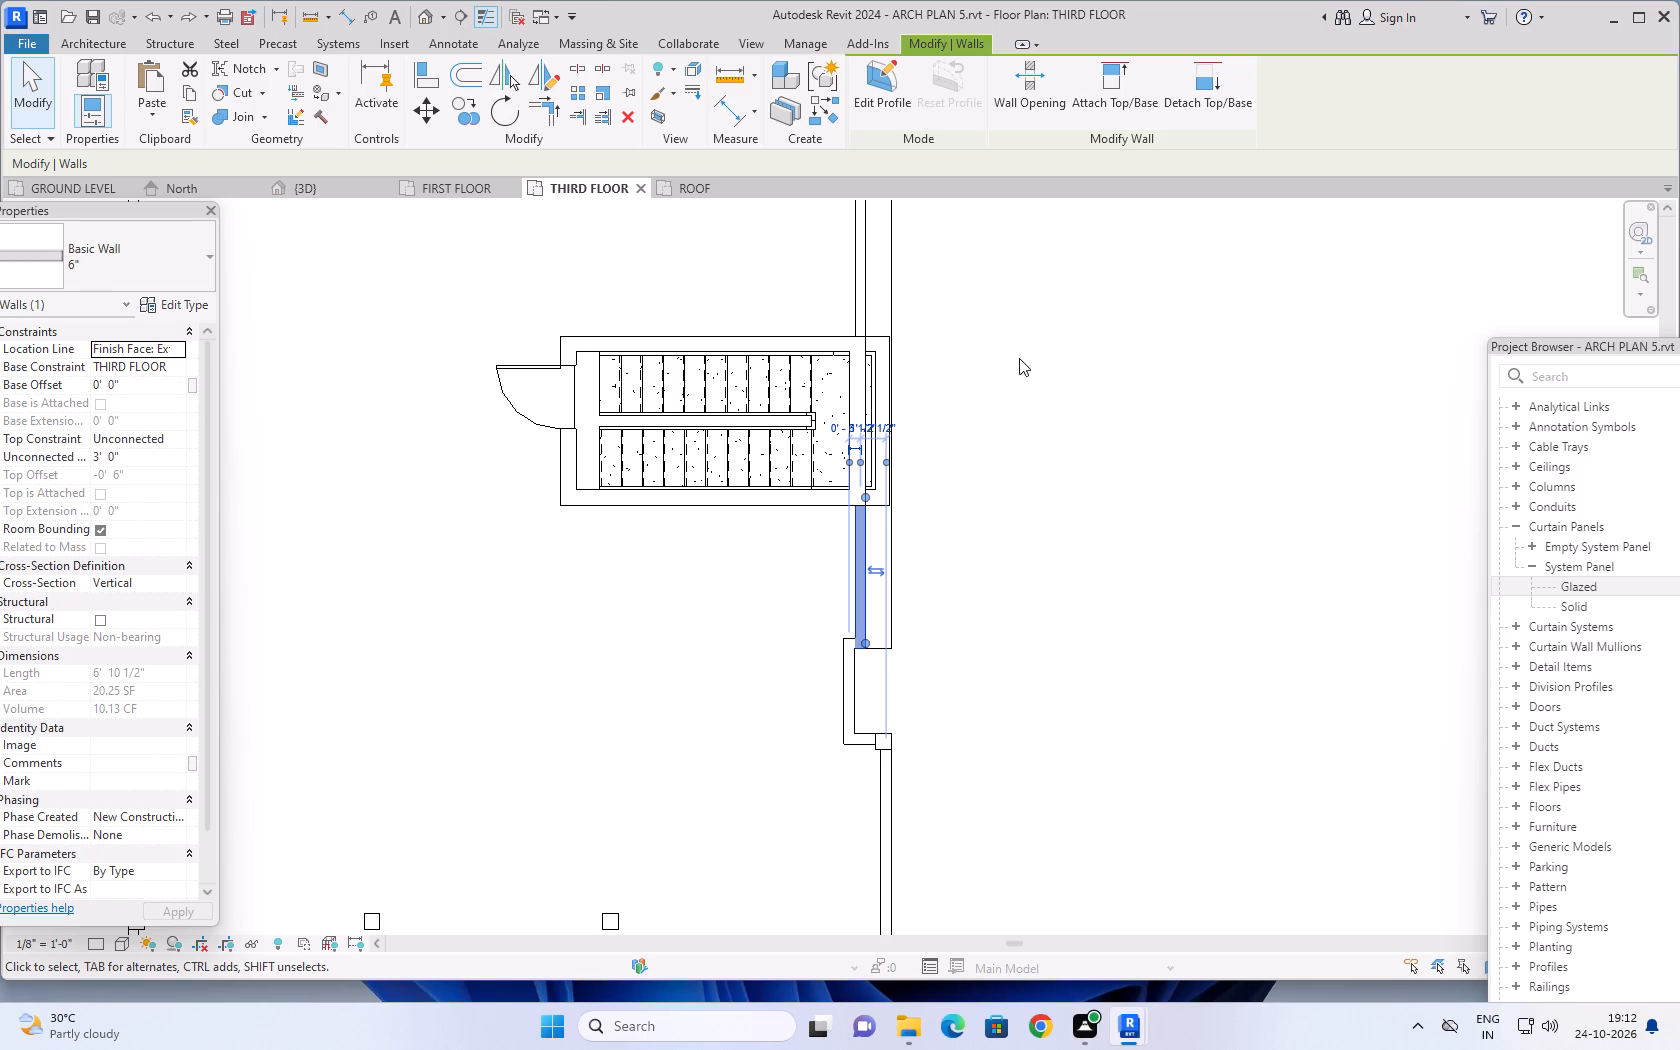
{"action": "scroll", "coordinate": [1019, 355], "scroll_direction": "down", "scroll_amount": 1}
{"action": "middle_click_drag", "start_coordinate": [1034, 352], "coordinate": [977, 427]}
{"action": "scroll", "coordinate": [855, 431], "scroll_direction": "up", "scroll_amount": 4}
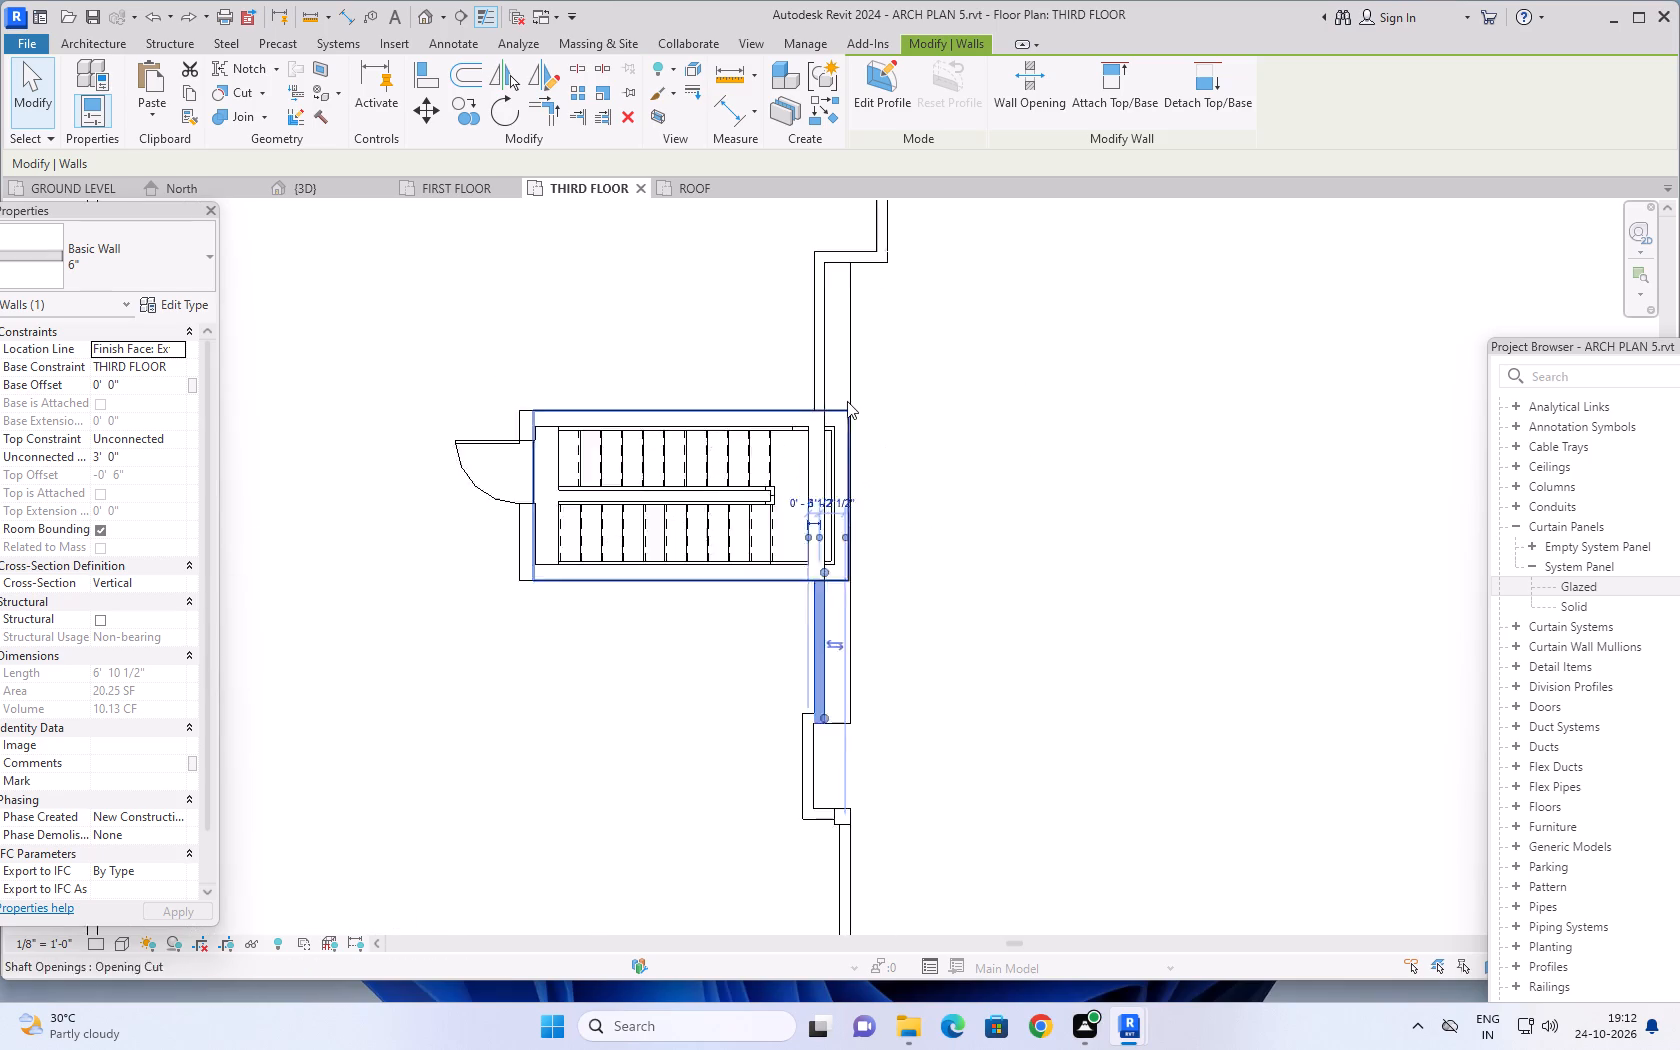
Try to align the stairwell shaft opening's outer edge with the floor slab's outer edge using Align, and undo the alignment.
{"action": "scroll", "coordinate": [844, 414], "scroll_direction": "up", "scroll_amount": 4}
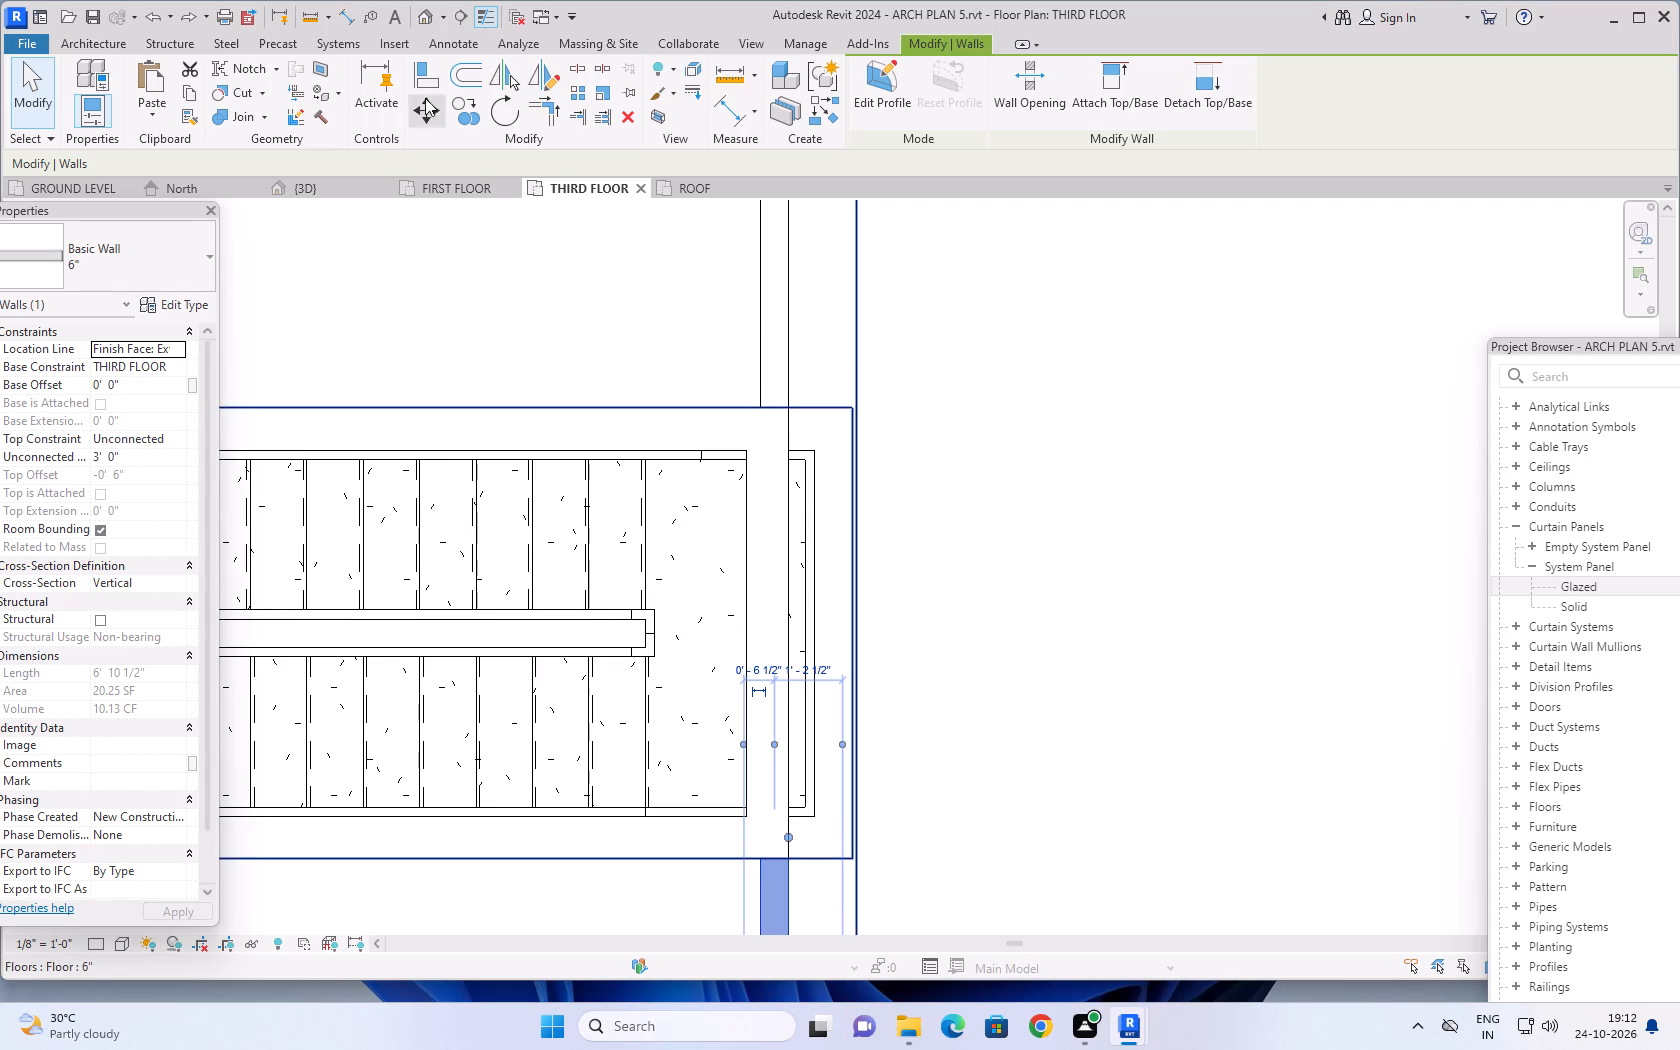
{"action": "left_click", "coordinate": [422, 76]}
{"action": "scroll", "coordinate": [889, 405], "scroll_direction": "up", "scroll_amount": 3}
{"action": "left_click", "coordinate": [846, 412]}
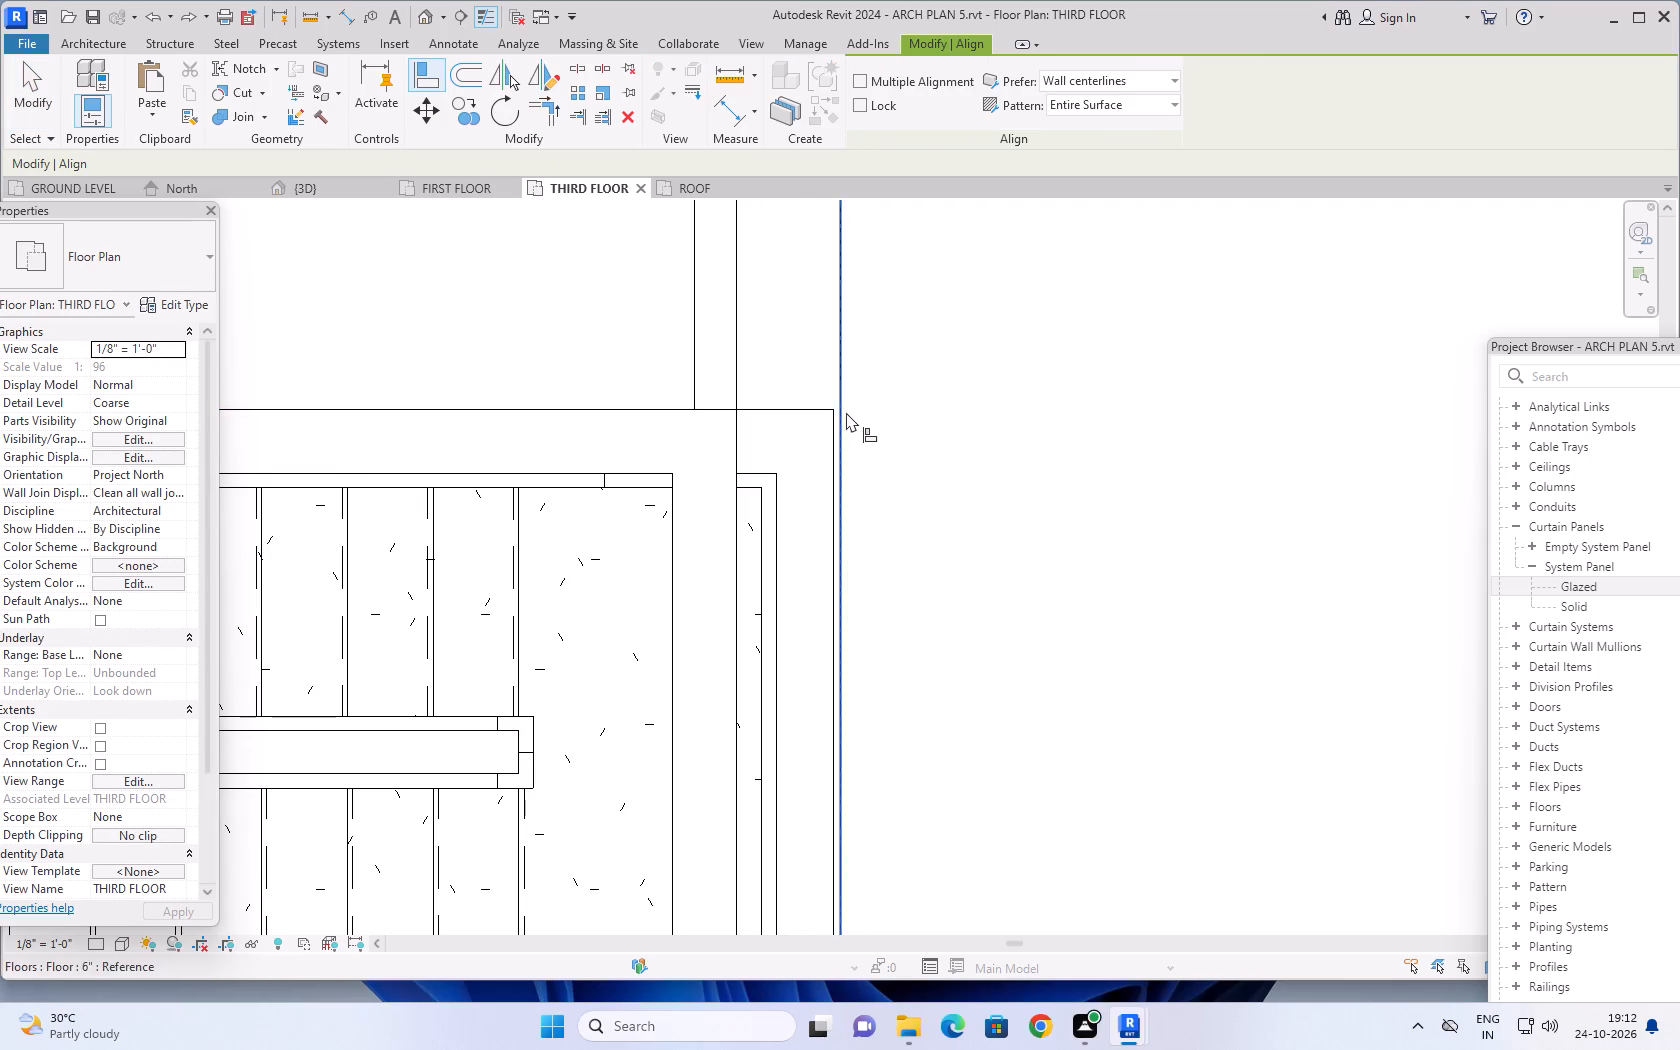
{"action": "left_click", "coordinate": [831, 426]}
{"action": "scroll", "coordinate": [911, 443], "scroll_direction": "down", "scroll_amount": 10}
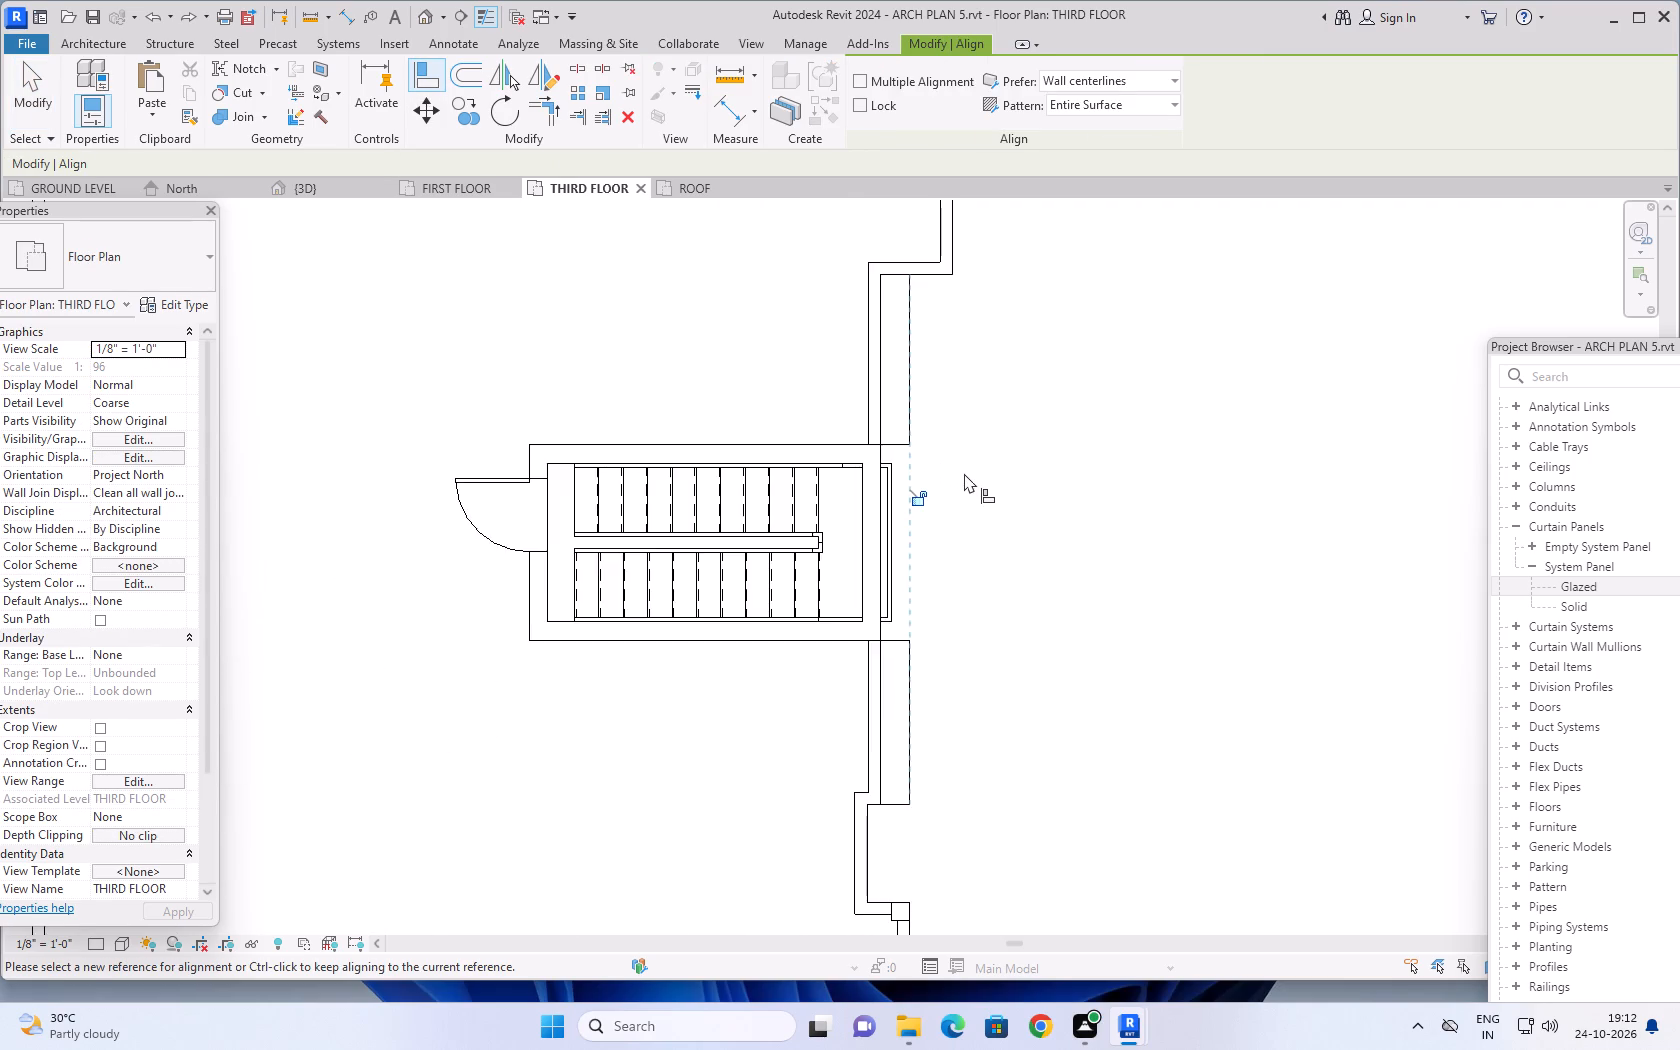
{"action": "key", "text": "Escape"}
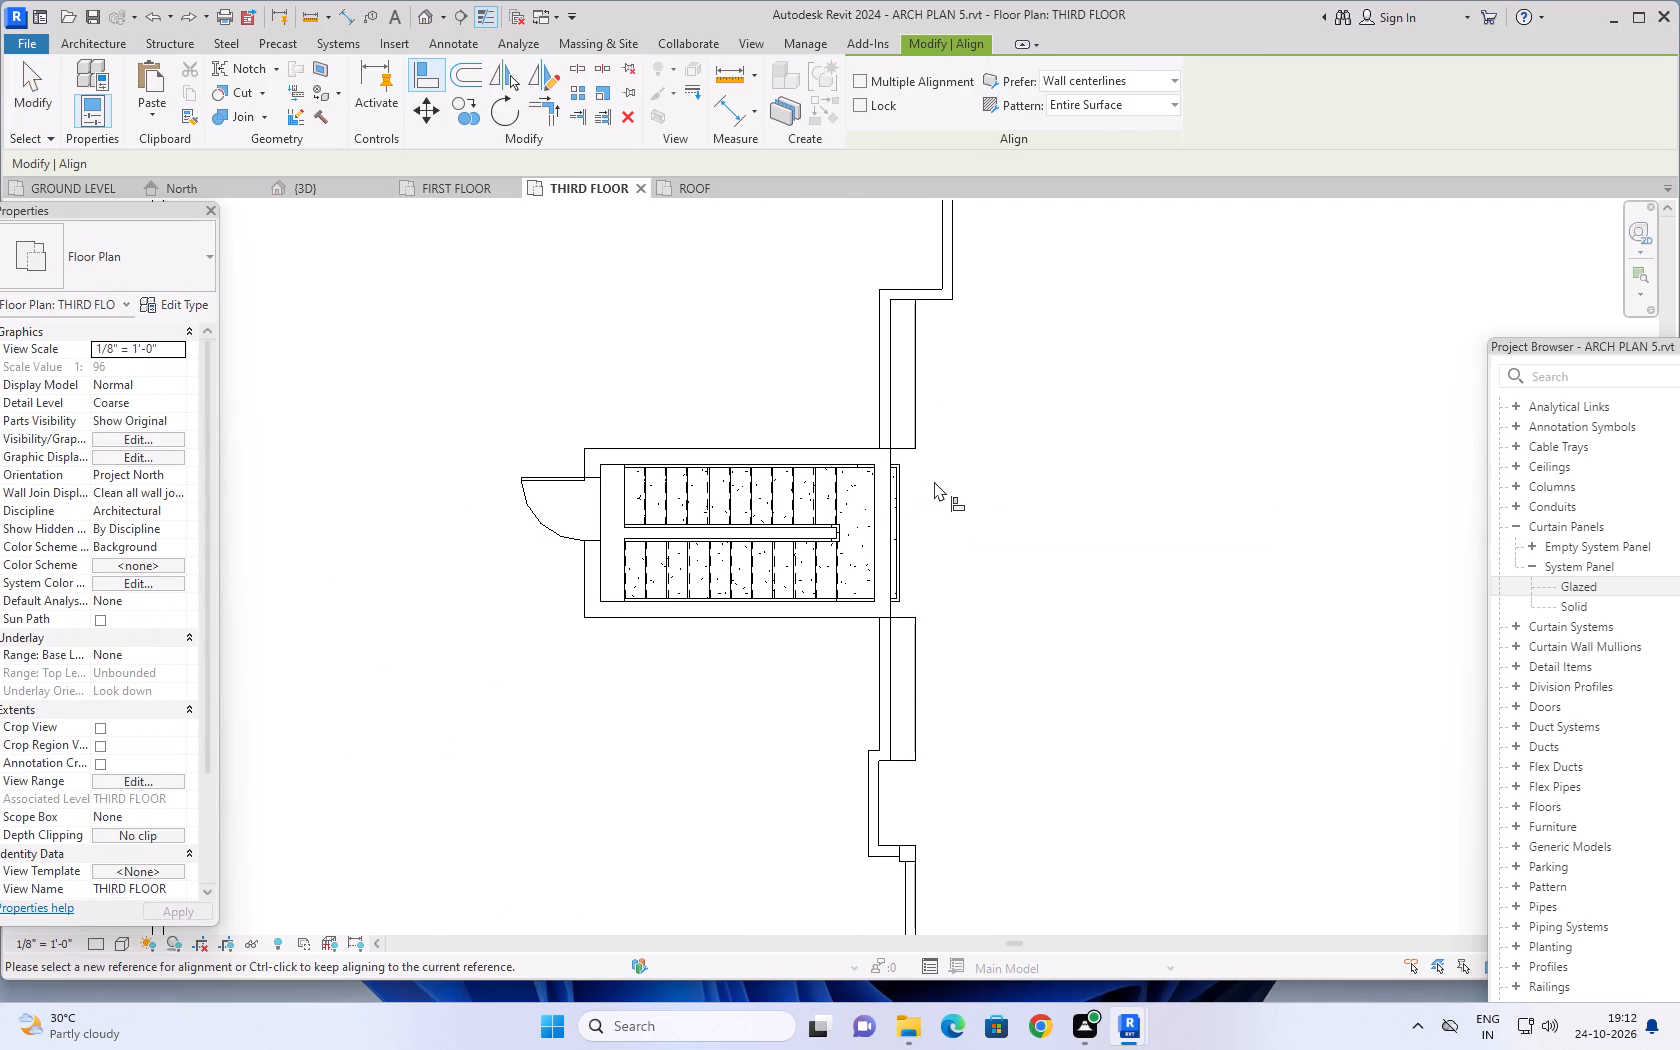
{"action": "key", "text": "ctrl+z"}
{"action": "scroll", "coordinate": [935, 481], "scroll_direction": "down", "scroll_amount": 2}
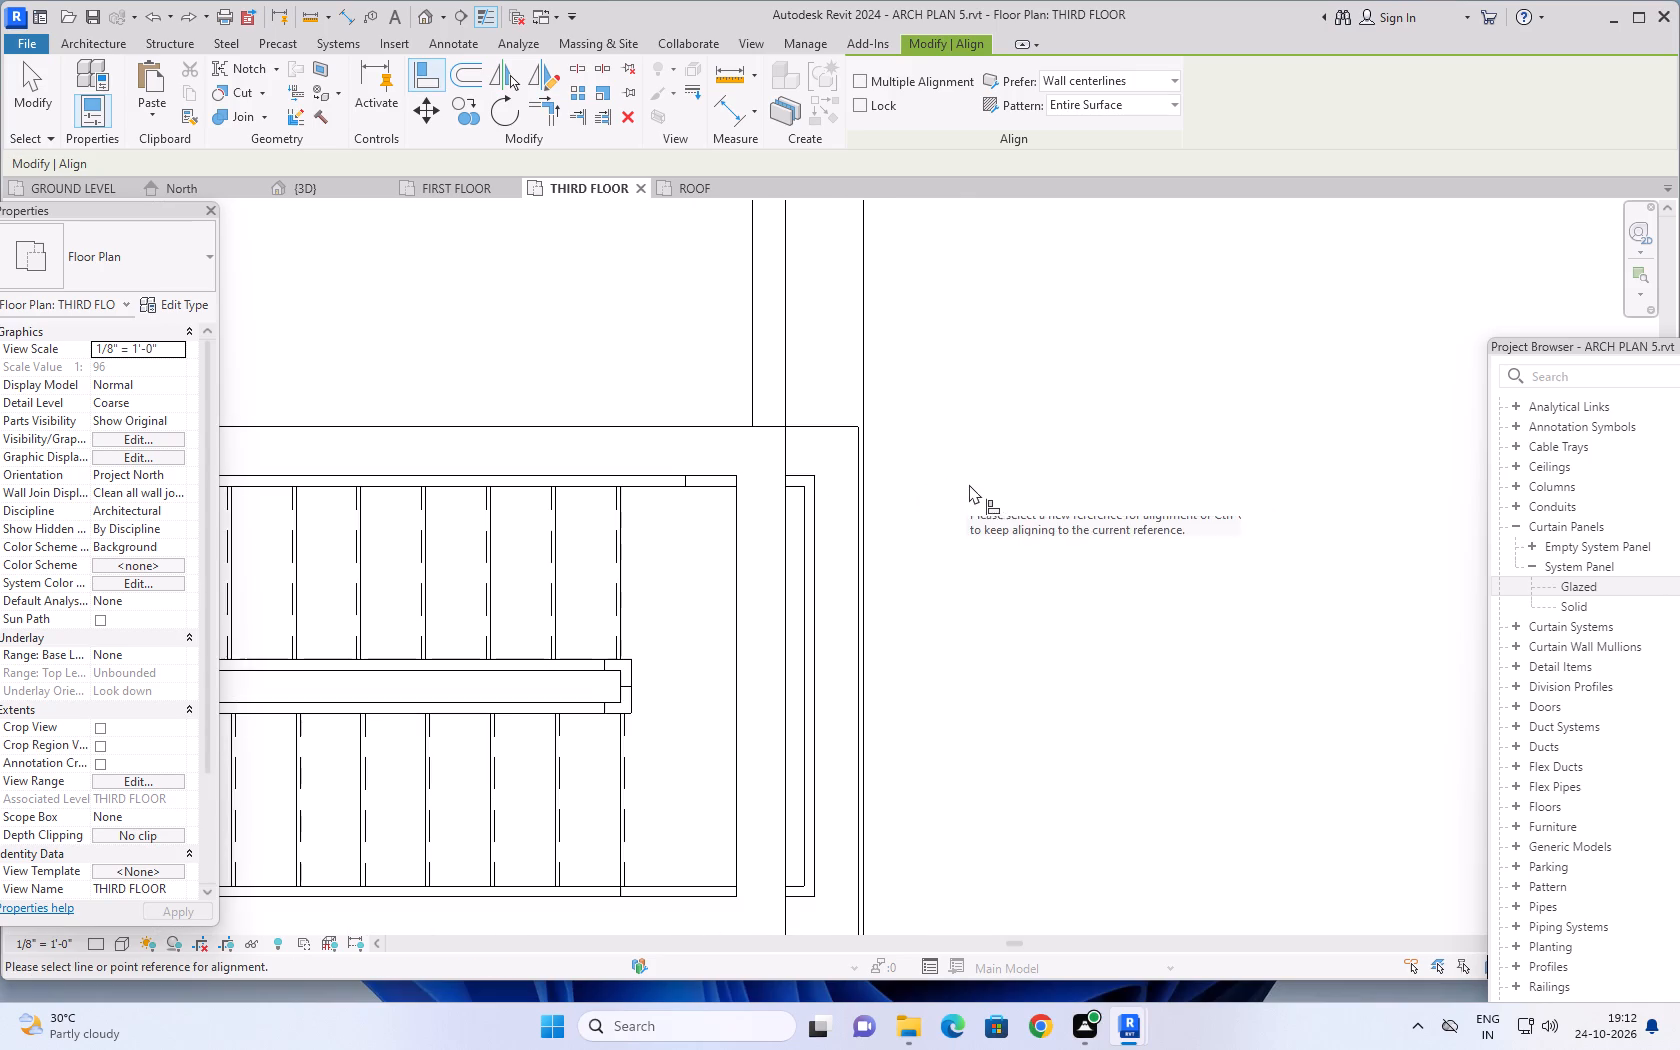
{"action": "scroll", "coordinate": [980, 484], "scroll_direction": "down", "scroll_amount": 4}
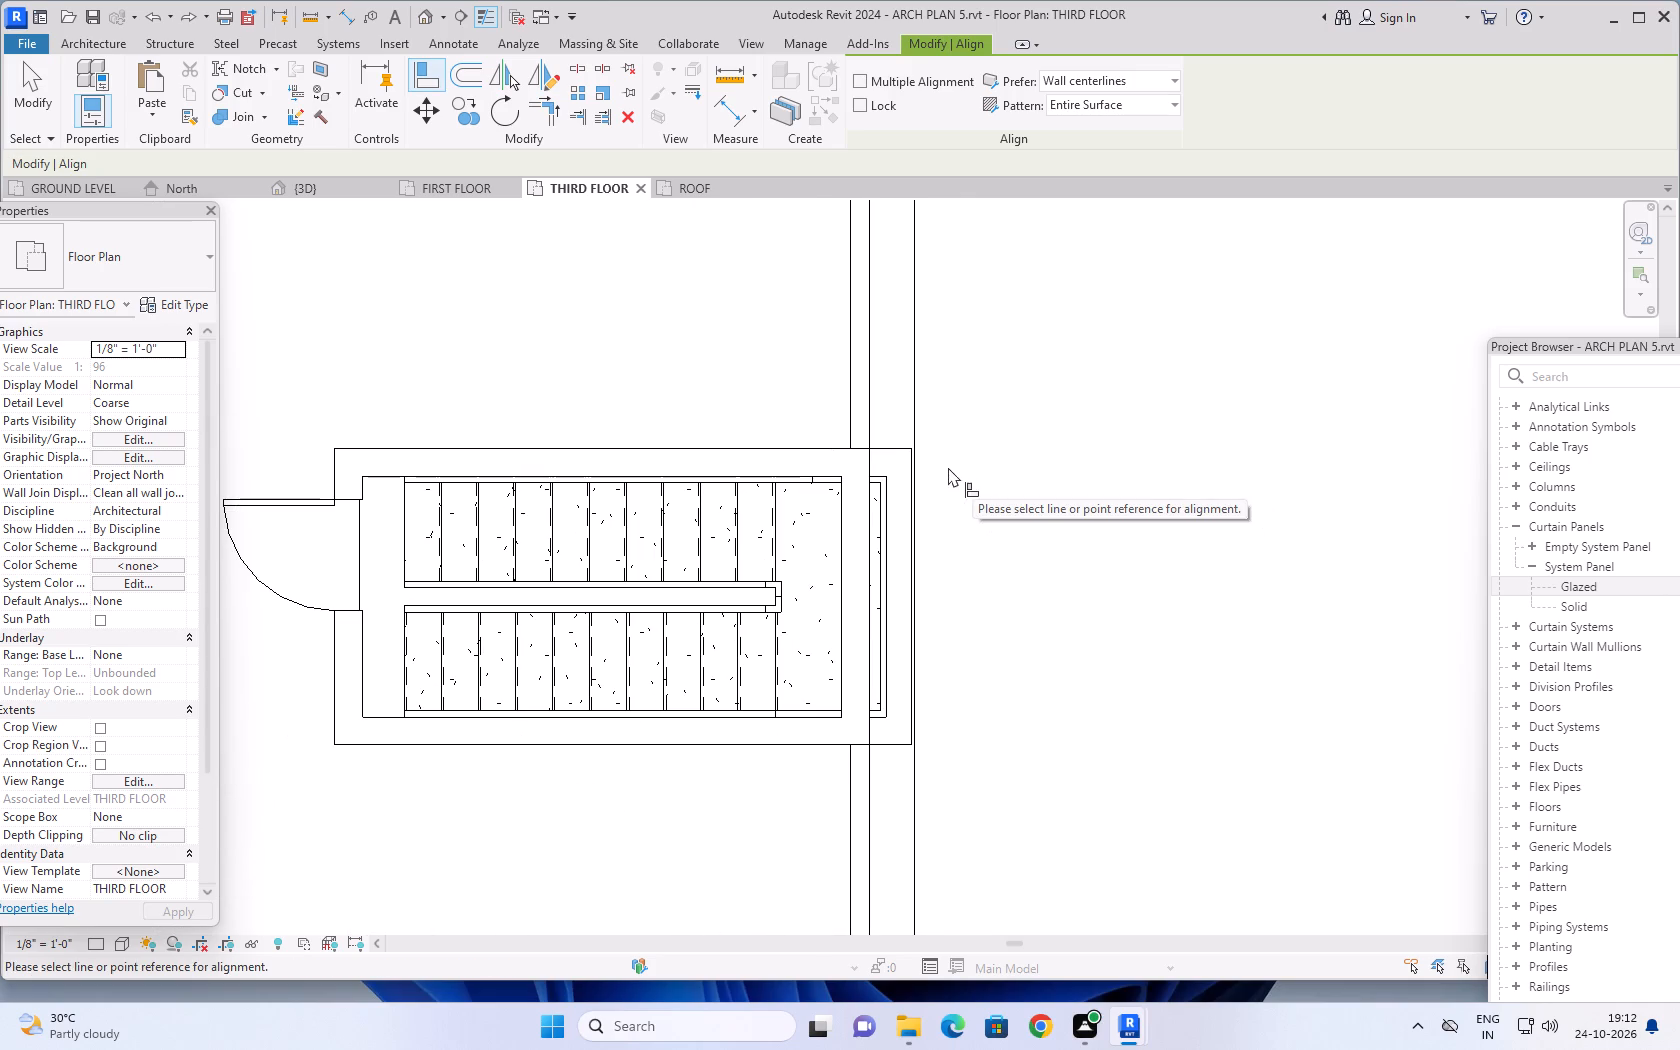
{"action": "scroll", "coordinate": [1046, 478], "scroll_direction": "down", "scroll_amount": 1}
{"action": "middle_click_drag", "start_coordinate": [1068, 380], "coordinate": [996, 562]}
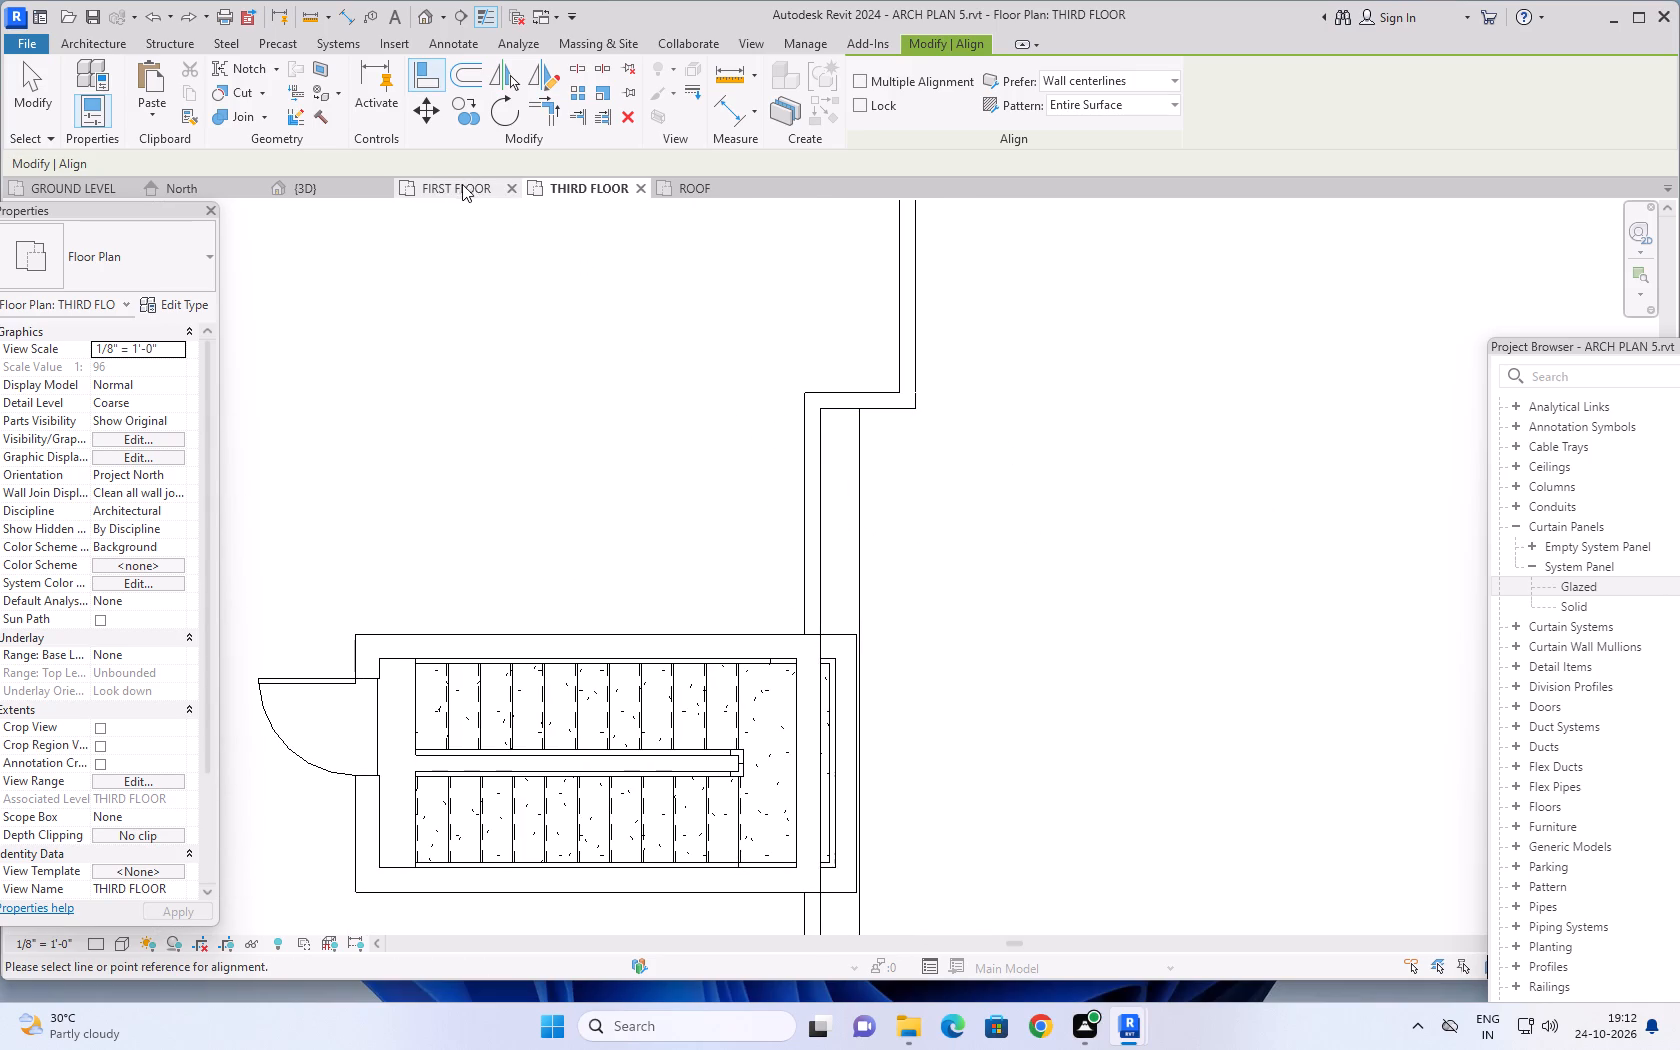
Examine the stairwell facade, rooftop stair room and surrounding roof in the 3D view from several sides and heights.
{"action": "left_click", "coordinate": [319, 183]}
{"action": "scroll", "coordinate": [979, 556], "scroll_direction": "down", "scroll_amount": 2}
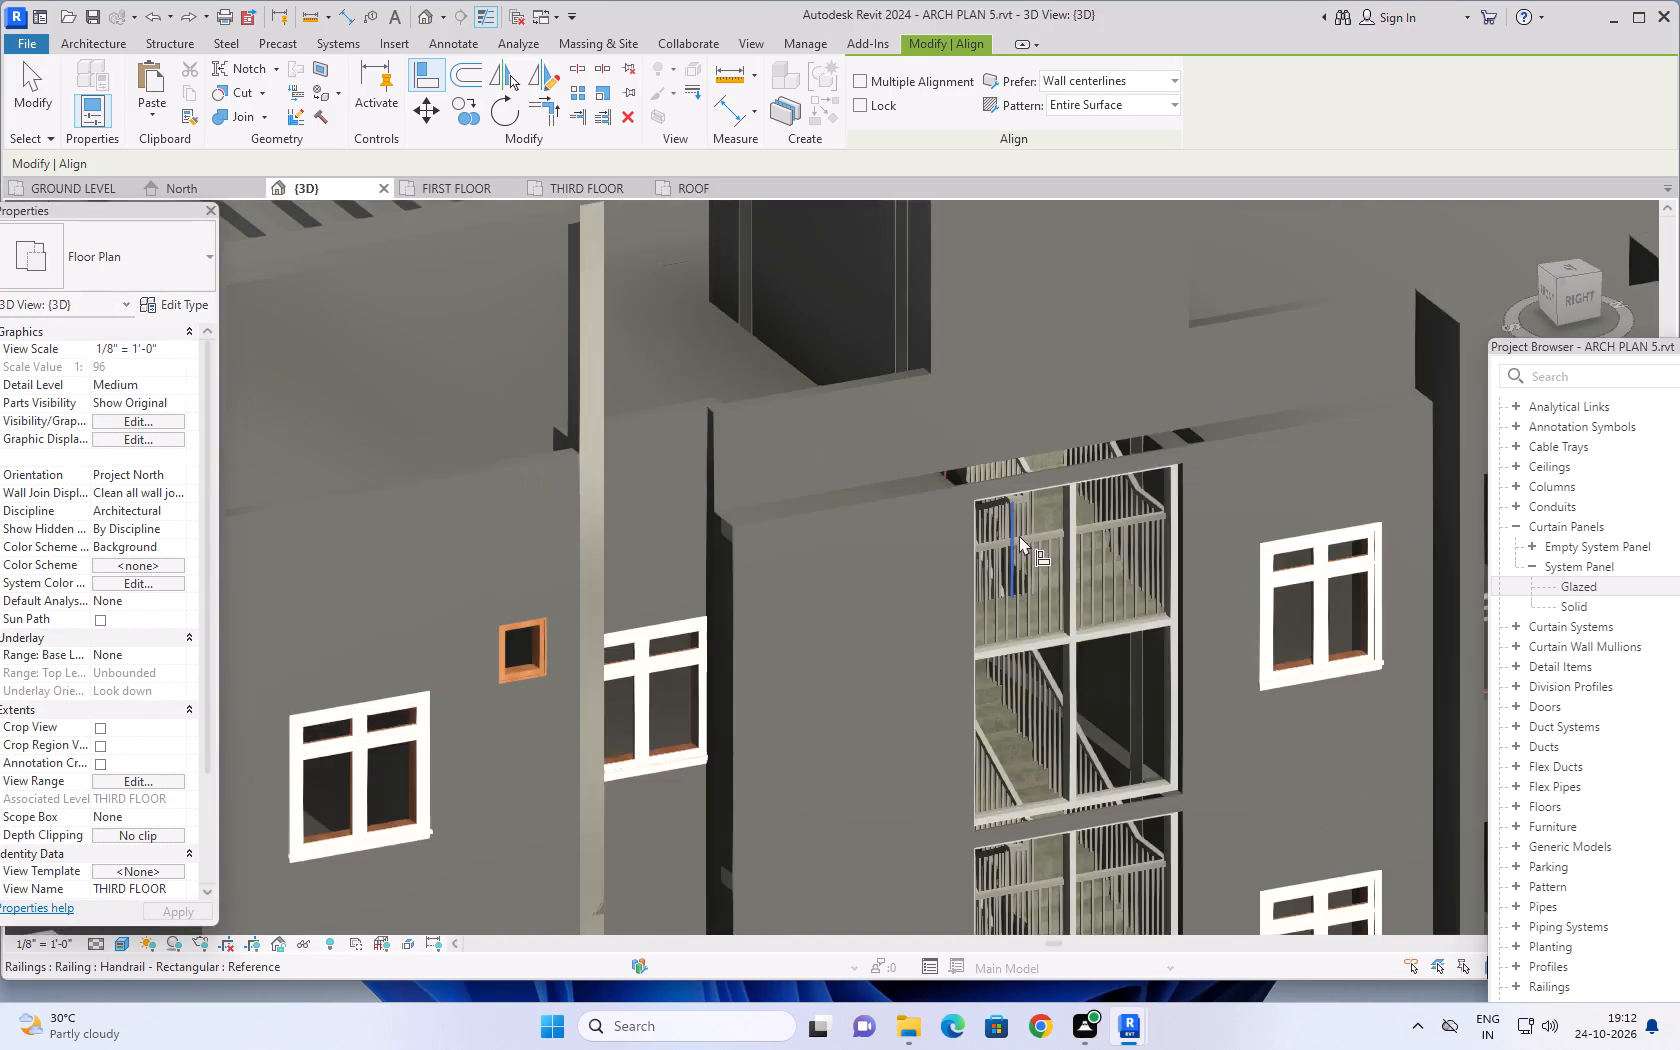
{"action": "scroll", "coordinate": [1019, 535], "scroll_direction": "down", "scroll_amount": 4}
{"action": "middle_click_drag", "start_coordinate": [1052, 574], "coordinate": [894, 508]}
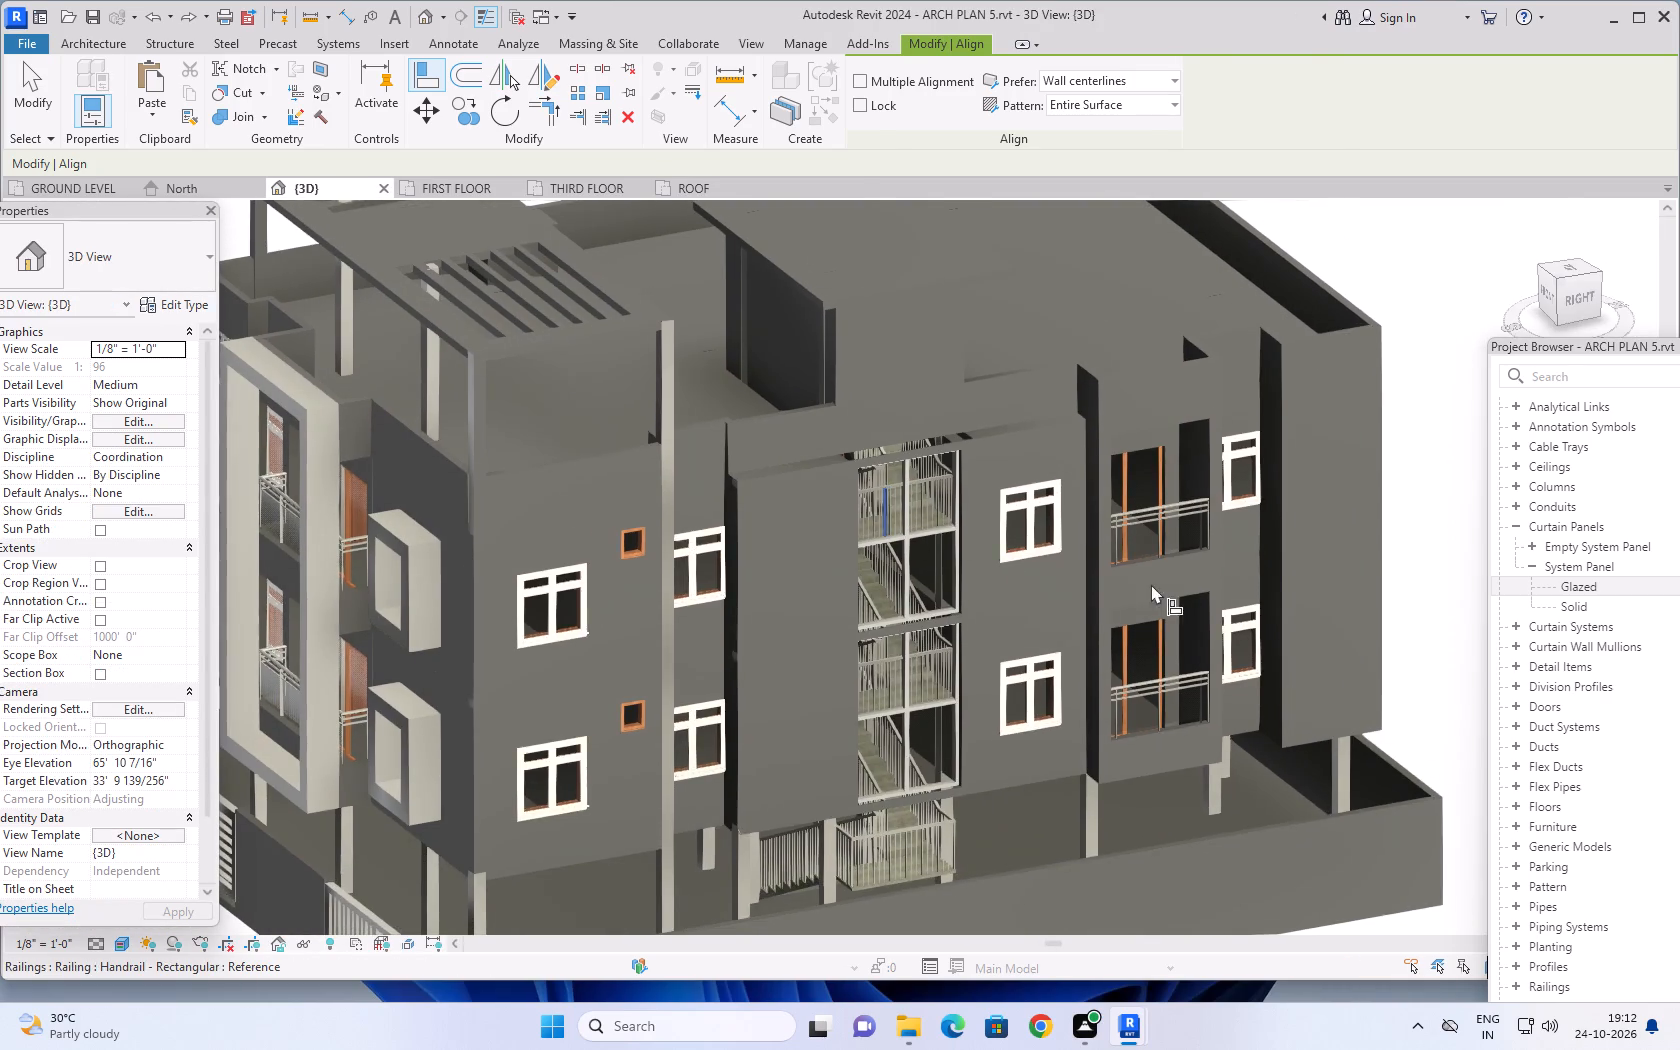
{"action": "middle_click_drag", "start_coordinate": [1398, 265], "coordinate": [1395, 382], "text": "shift"}
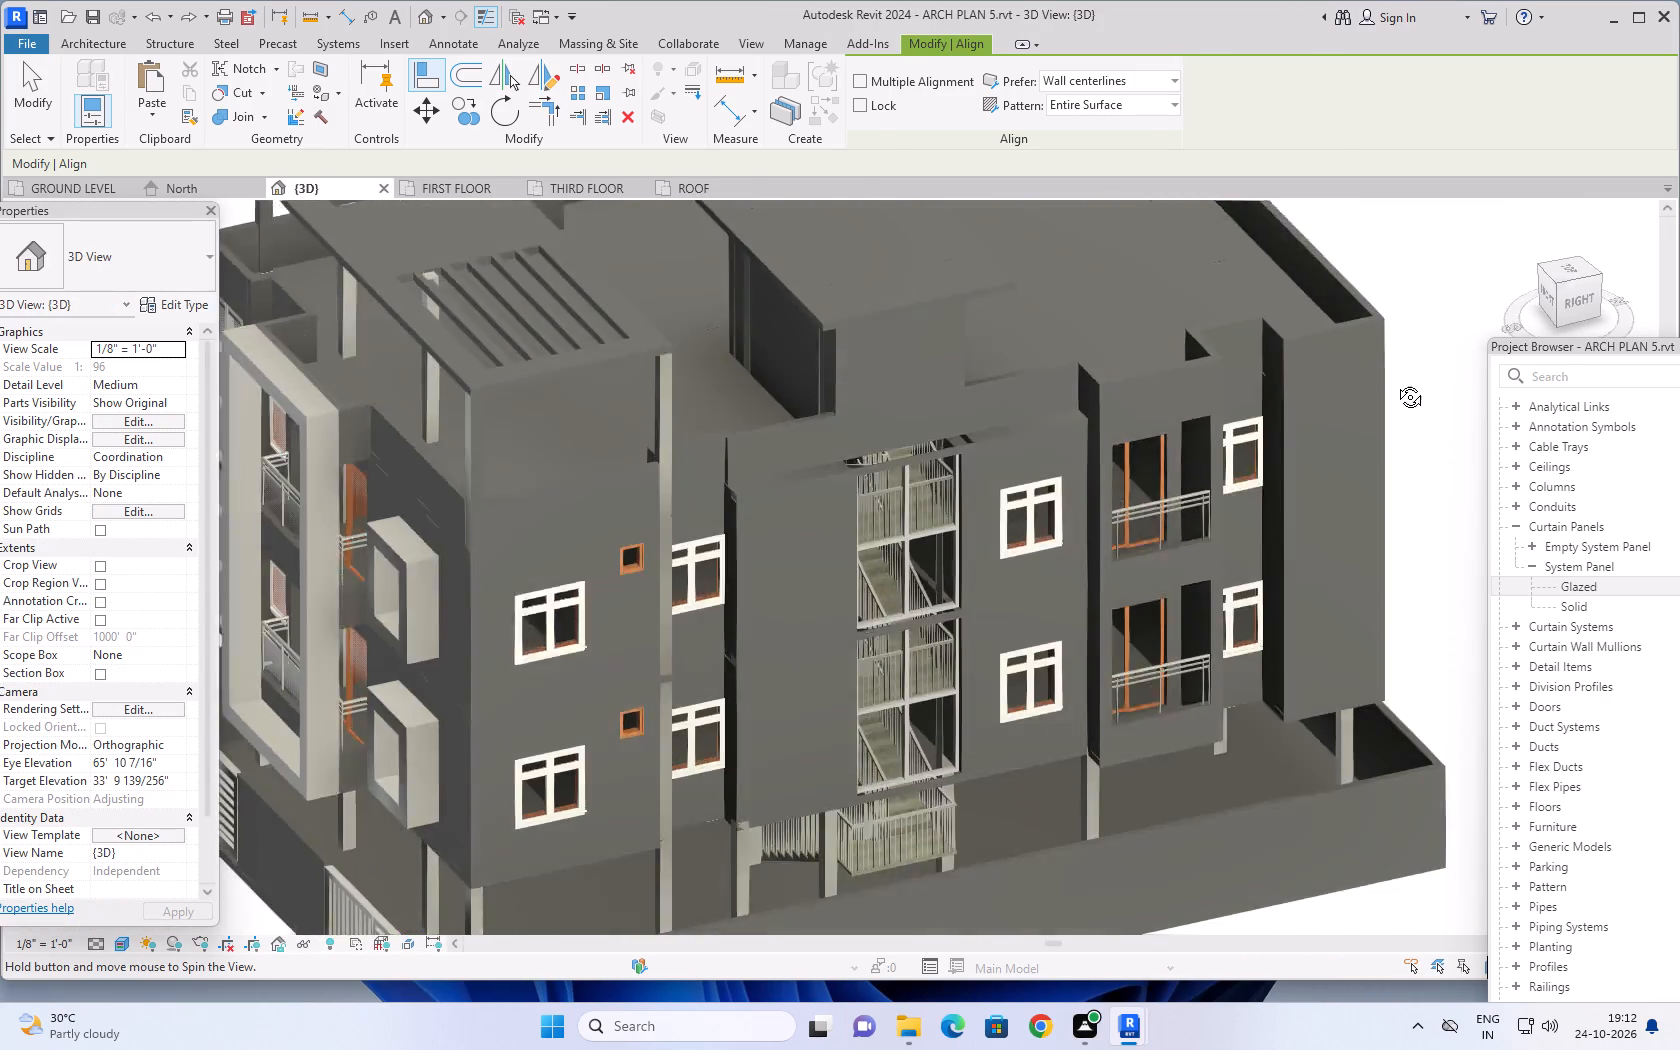
{"action": "middle_click_drag", "start_coordinate": [1395, 382], "coordinate": [1131, 725], "text": "shift"}
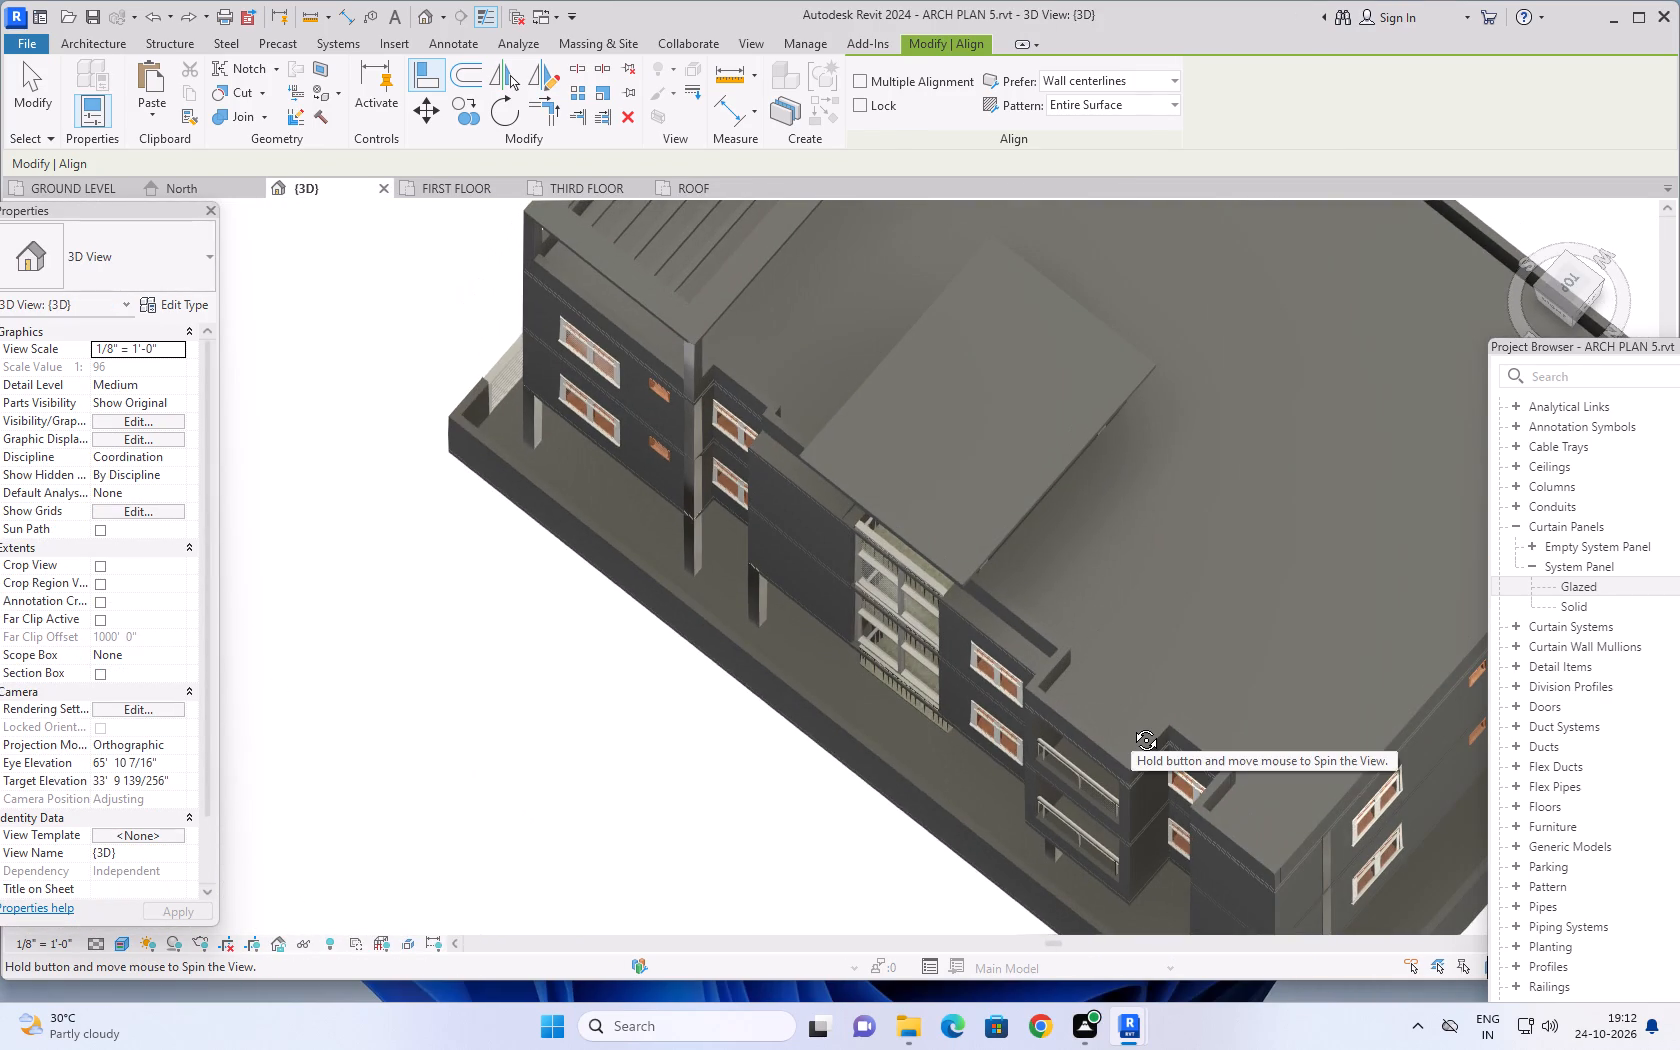
{"action": "middle_click_drag", "start_coordinate": [1131, 725], "coordinate": [1358, 711], "text": "shift"}
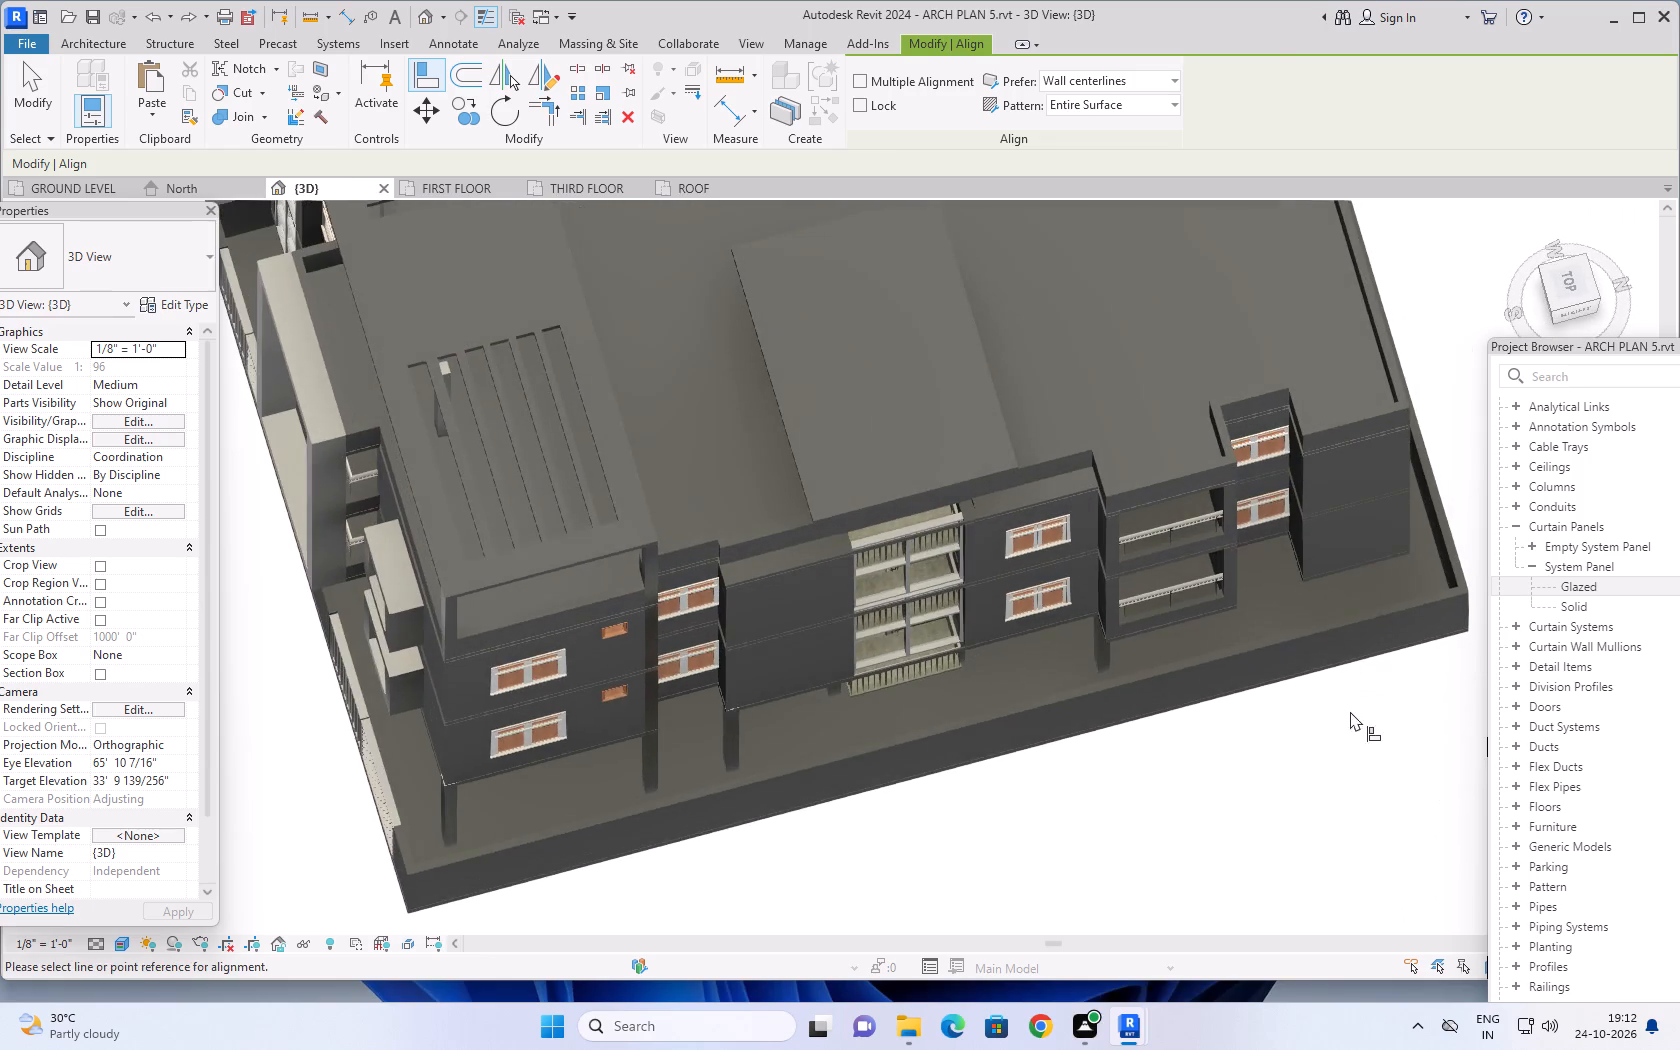
{"action": "middle_click_drag", "start_coordinate": [1173, 746], "coordinate": [1222, 627]}
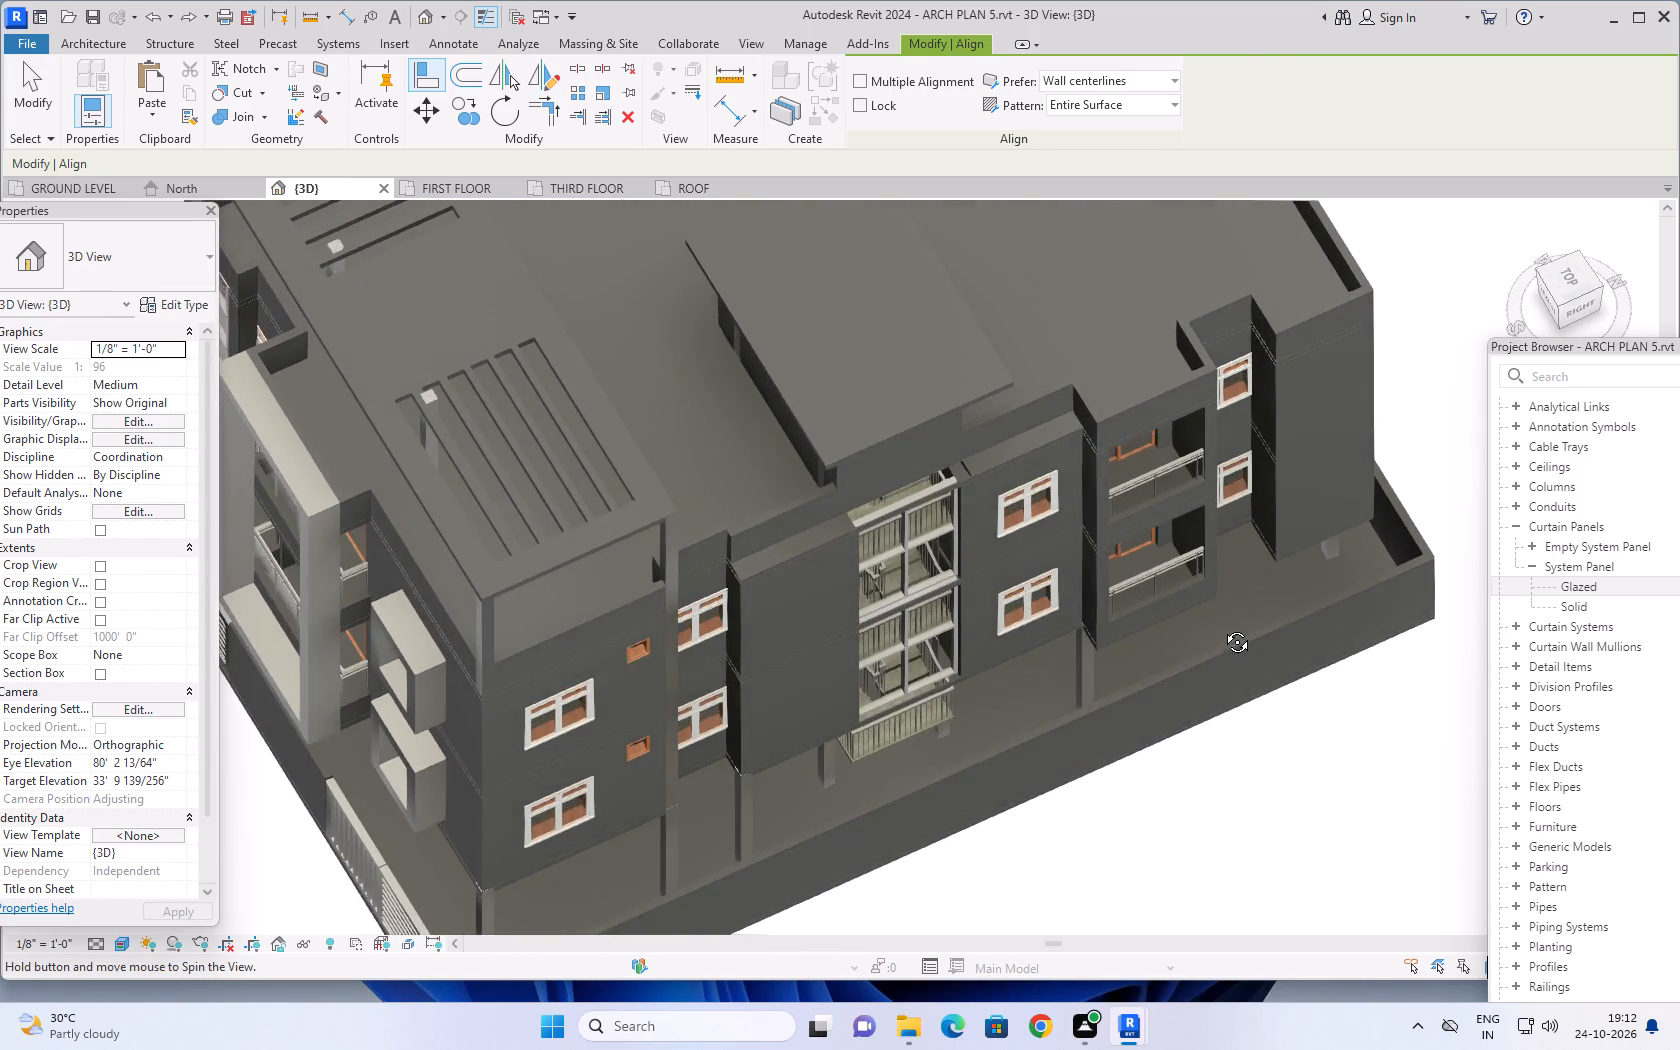
{"action": "middle_click_drag", "start_coordinate": [1222, 627], "coordinate": [1332, 560]}
{"action": "middle_click_drag", "start_coordinate": [1288, 631], "coordinate": [1324, 690], "text": "shift"}
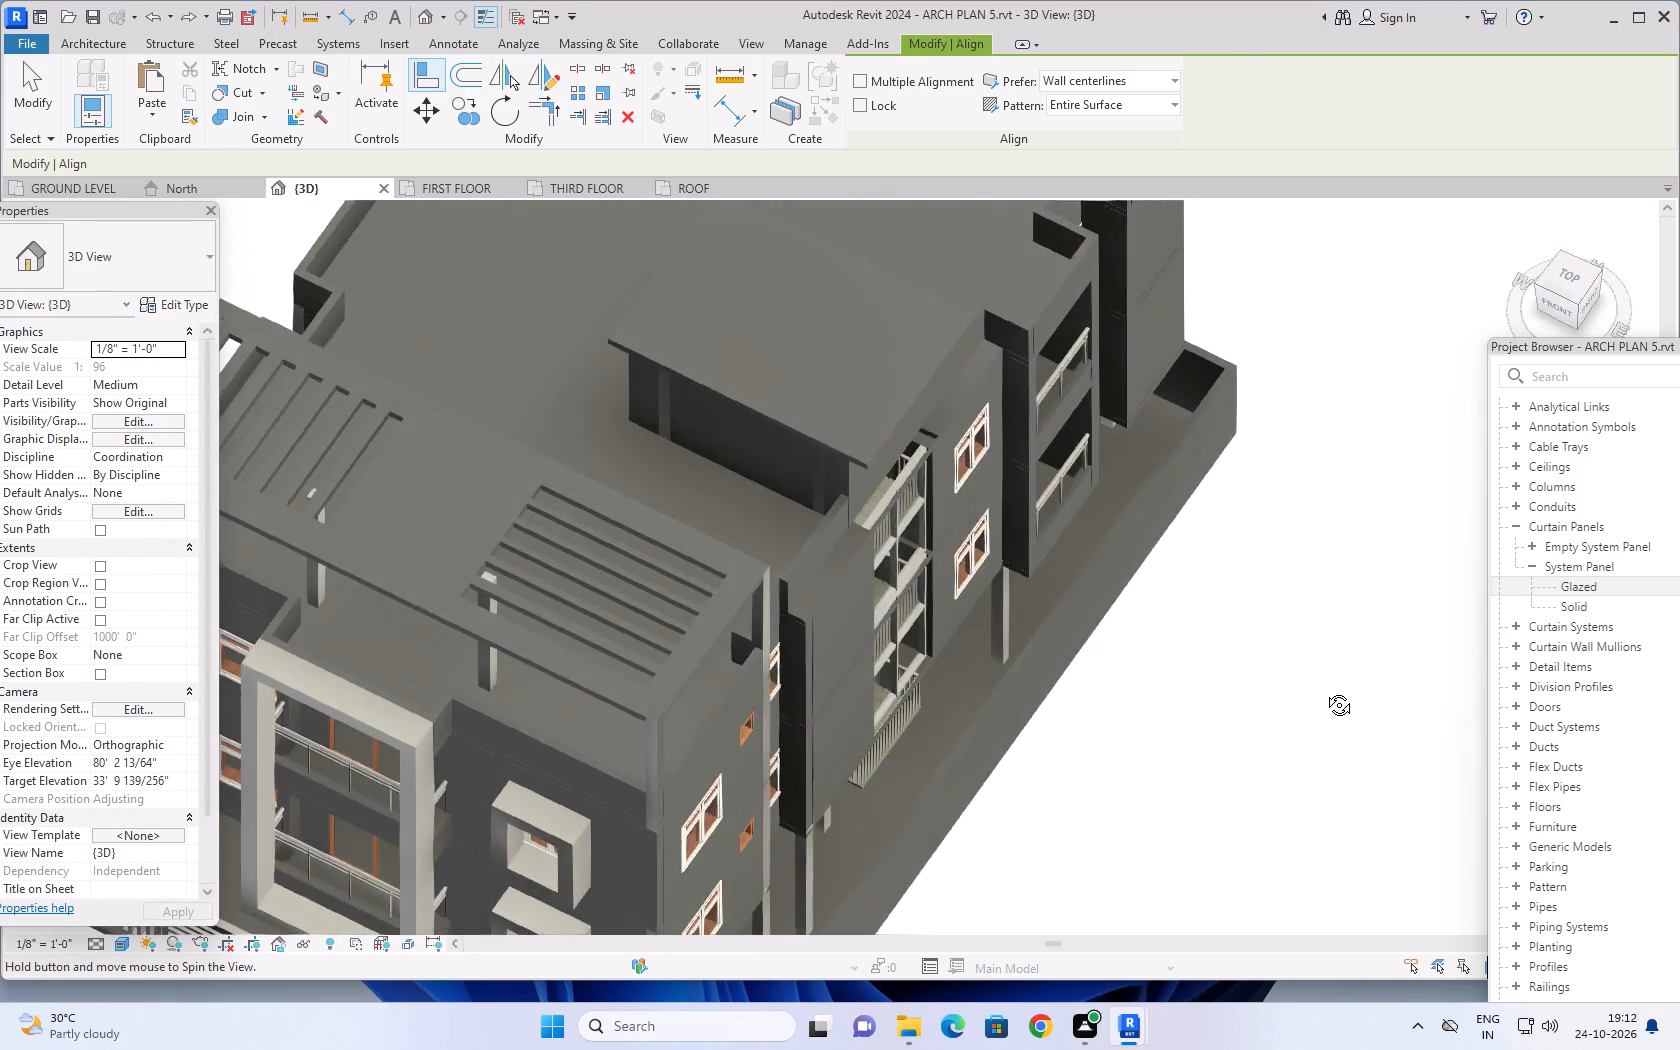
{"action": "middle_click_drag", "start_coordinate": [1324, 690], "coordinate": [1119, 441], "text": "shift"}
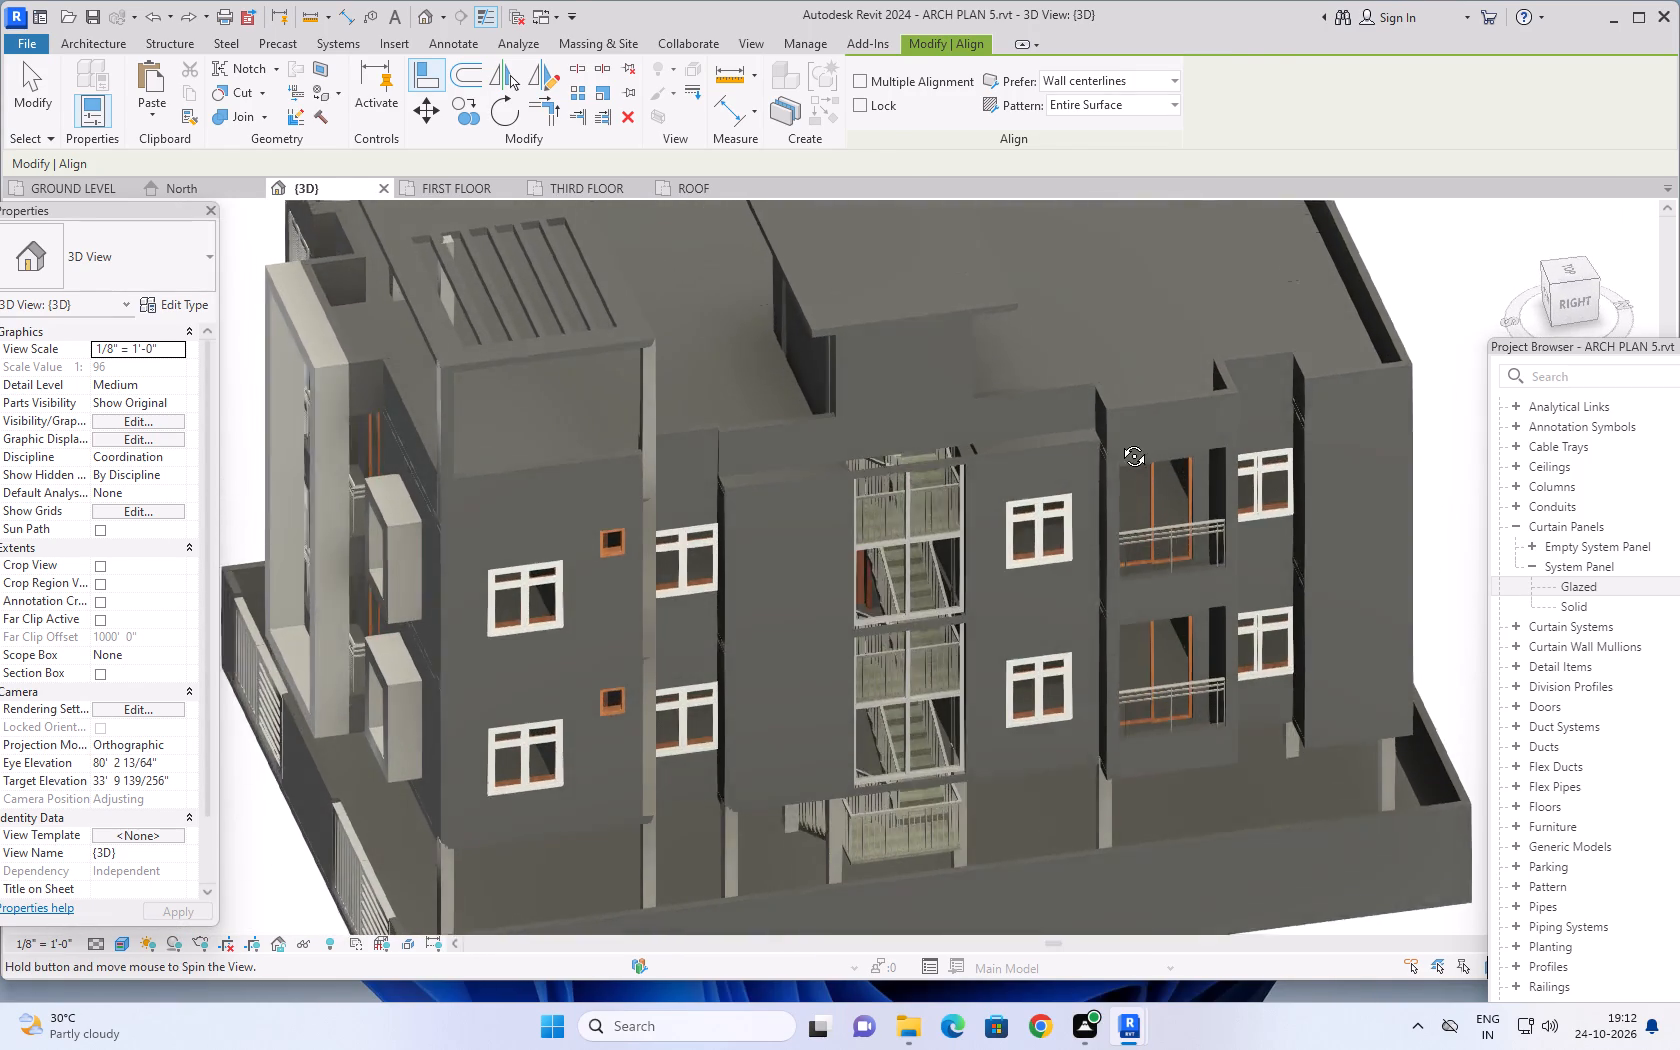
{"action": "middle_click_drag", "start_coordinate": [1119, 441], "coordinate": [1336, 709], "text": "shift"}
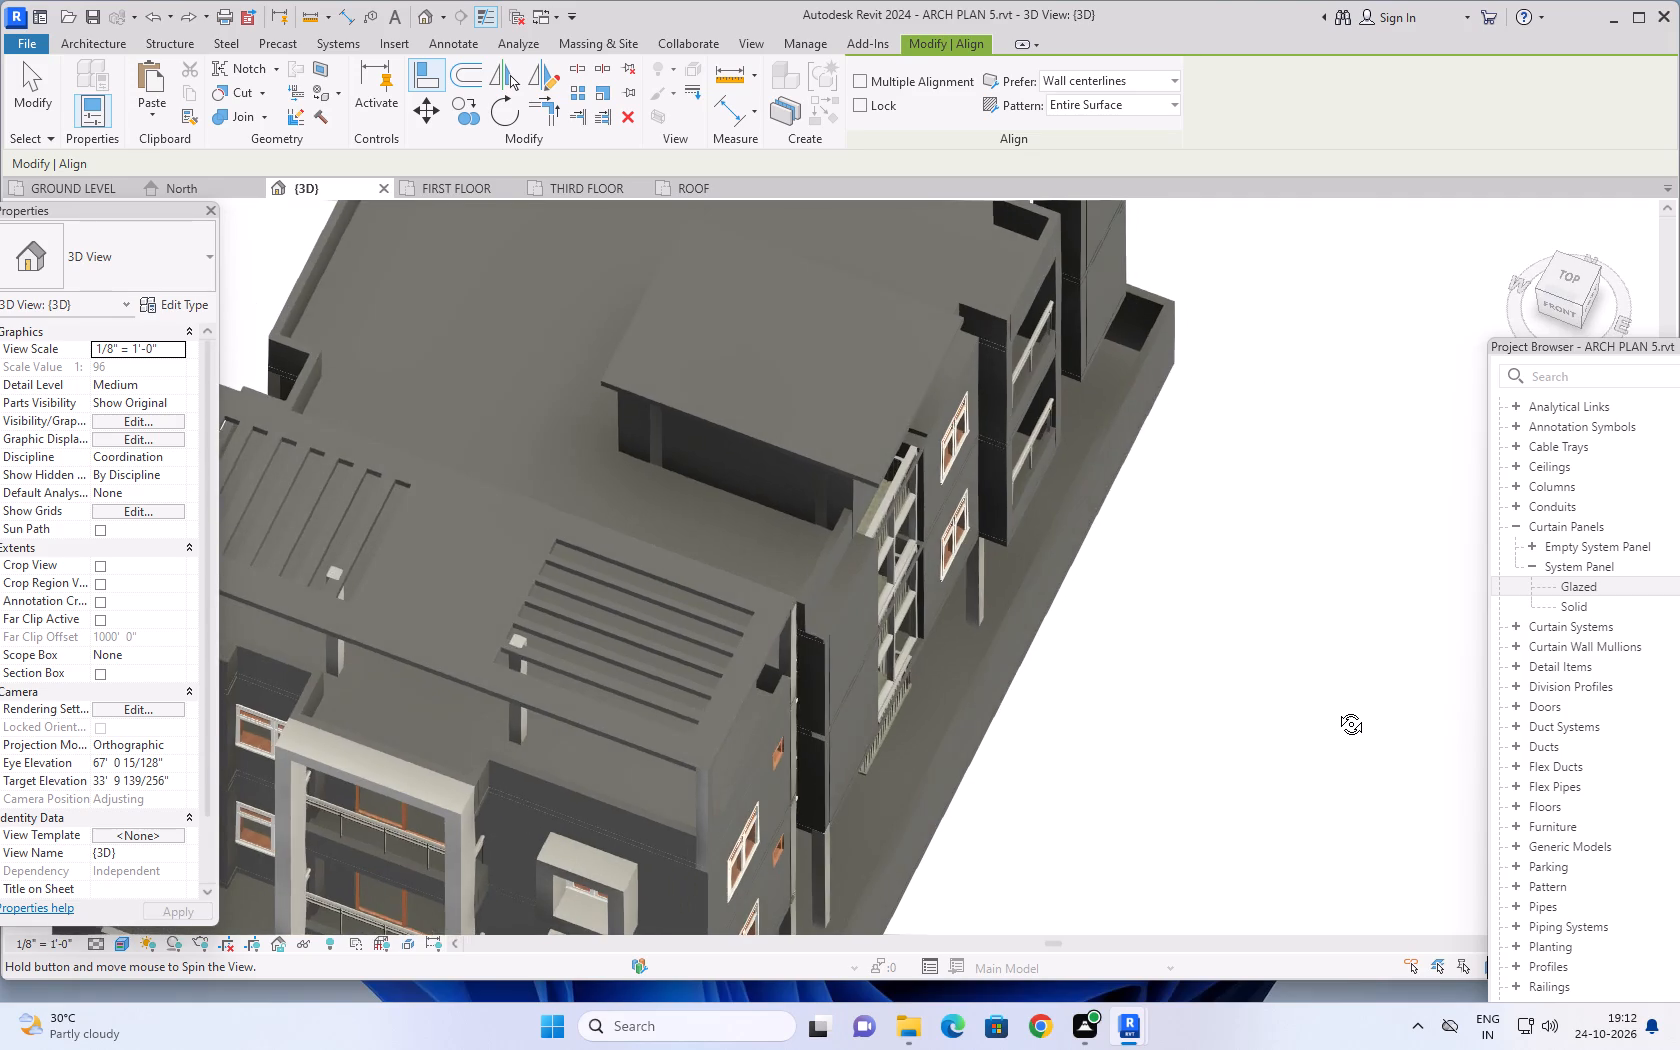
{"action": "middle_click_drag", "start_coordinate": [1336, 709], "coordinate": [1043, 267], "text": "shift"}
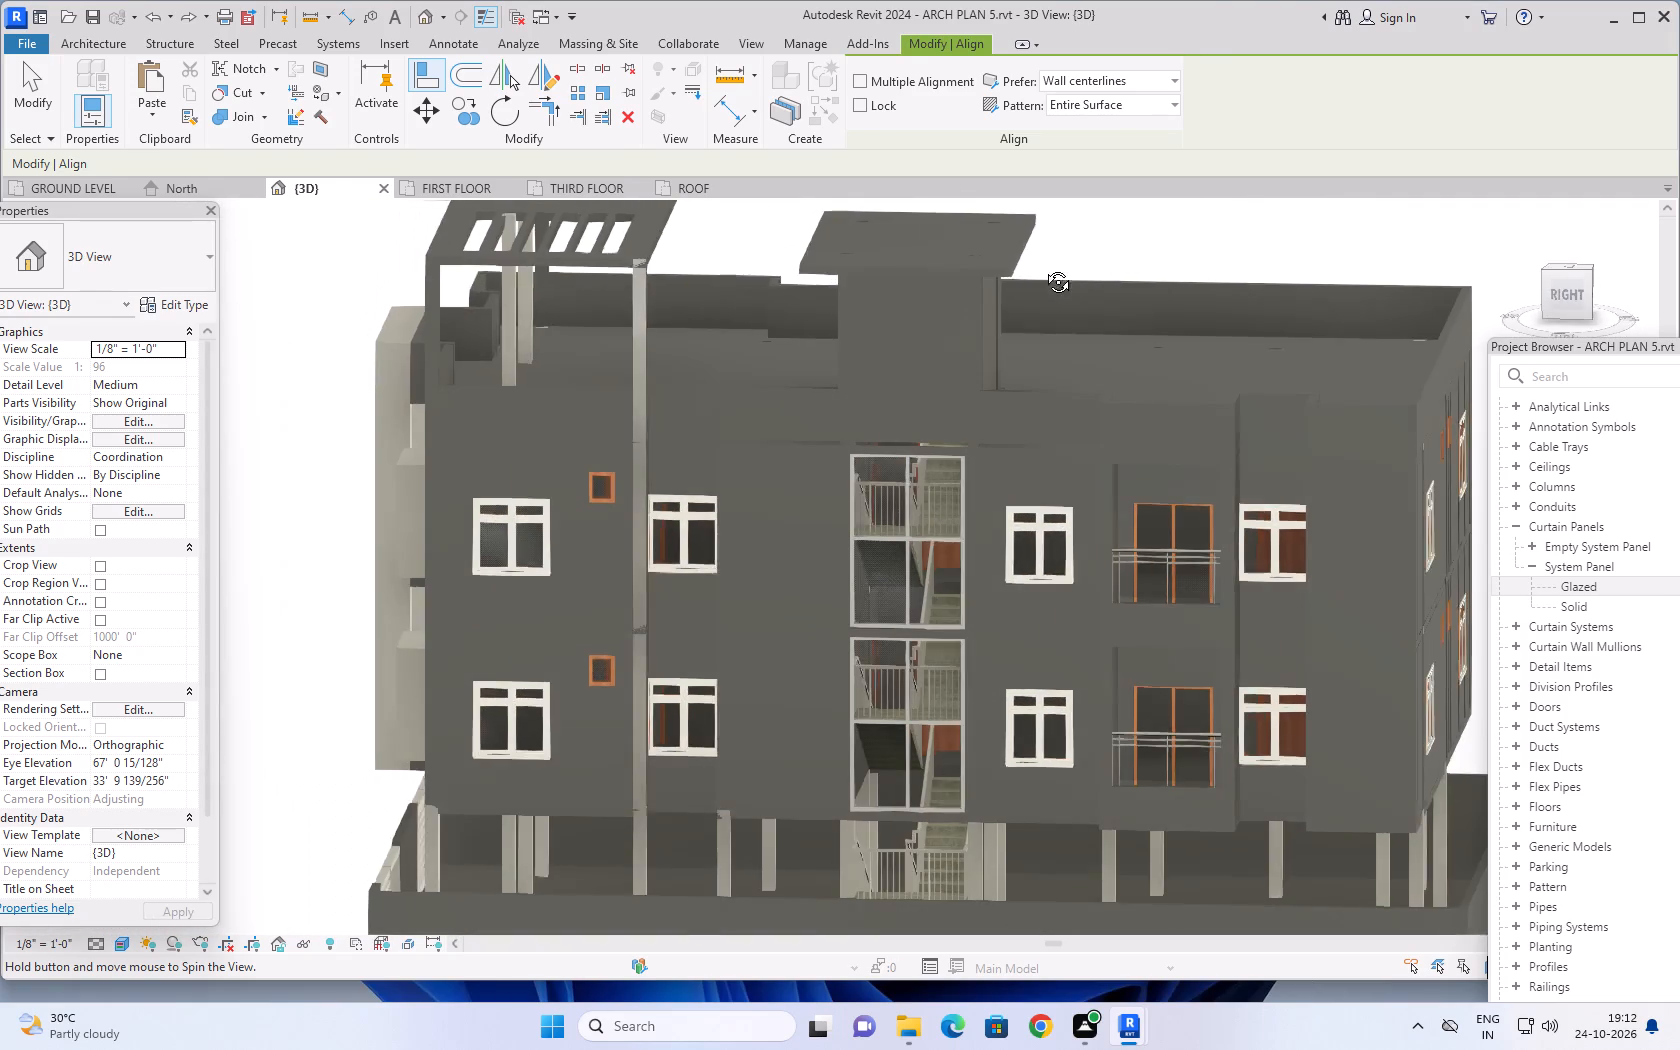
{"action": "middle_click_drag", "start_coordinate": [1043, 267], "coordinate": [1235, 751], "text": "shift"}
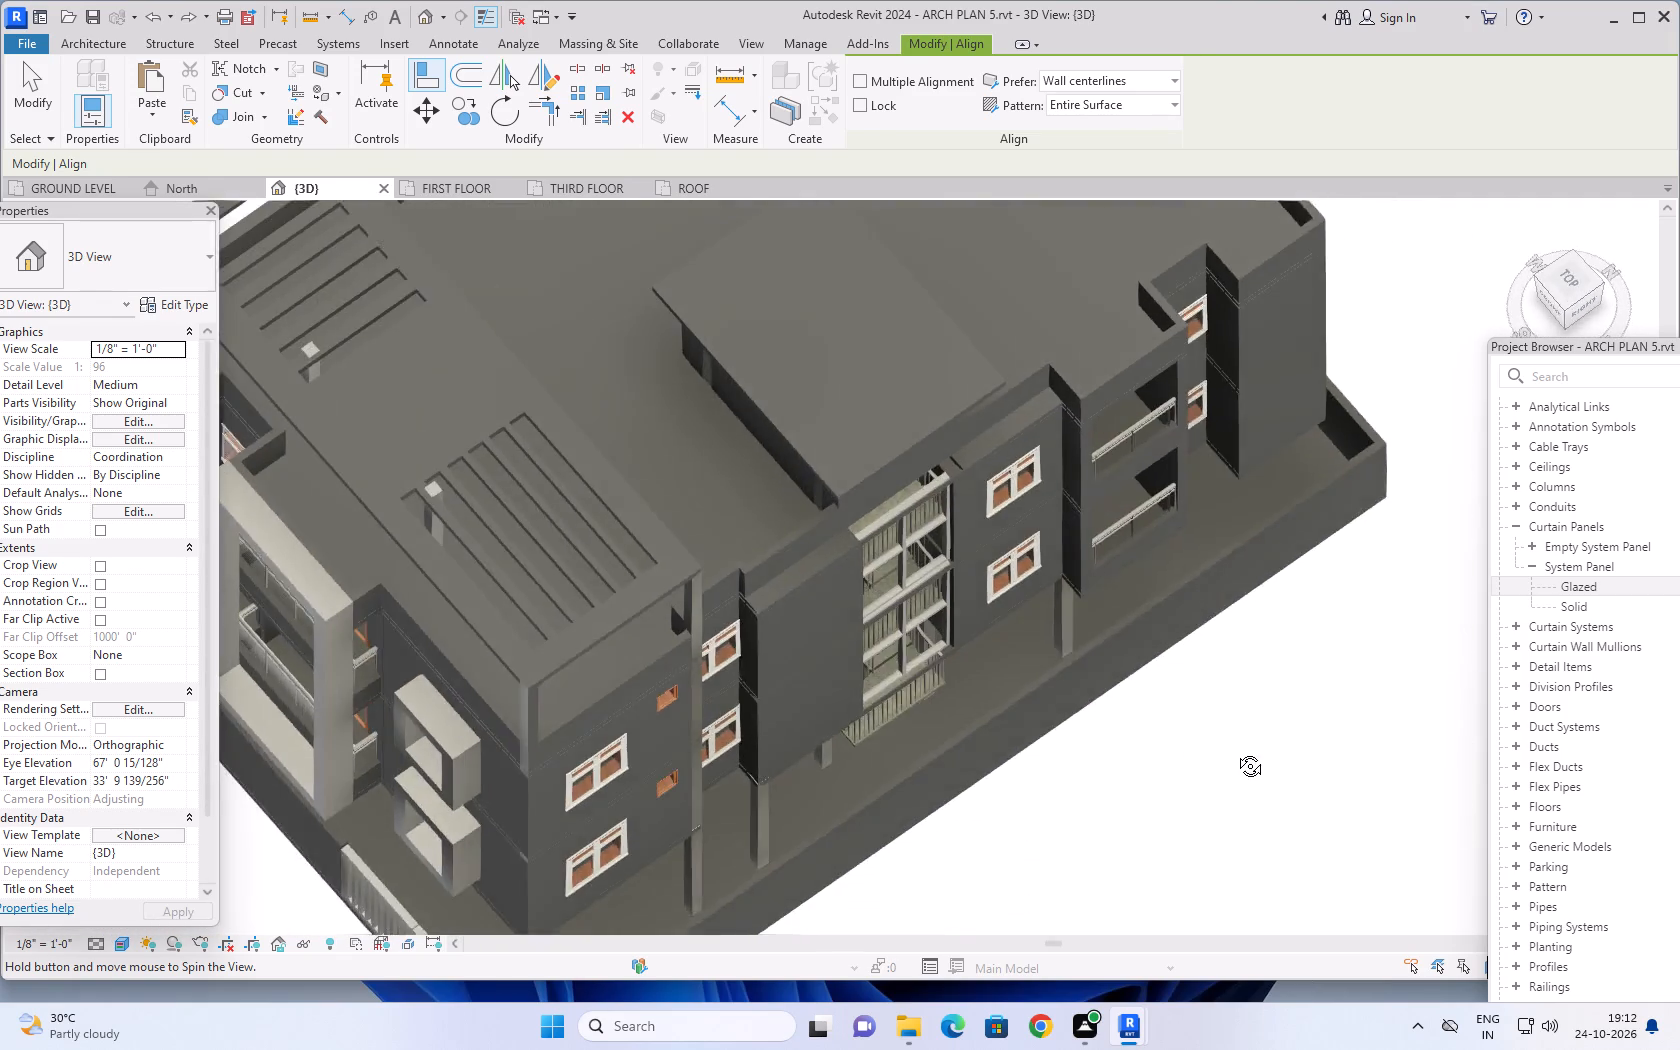
{"action": "middle_click_drag", "start_coordinate": [1235, 751], "coordinate": [1326, 670], "text": "shift"}
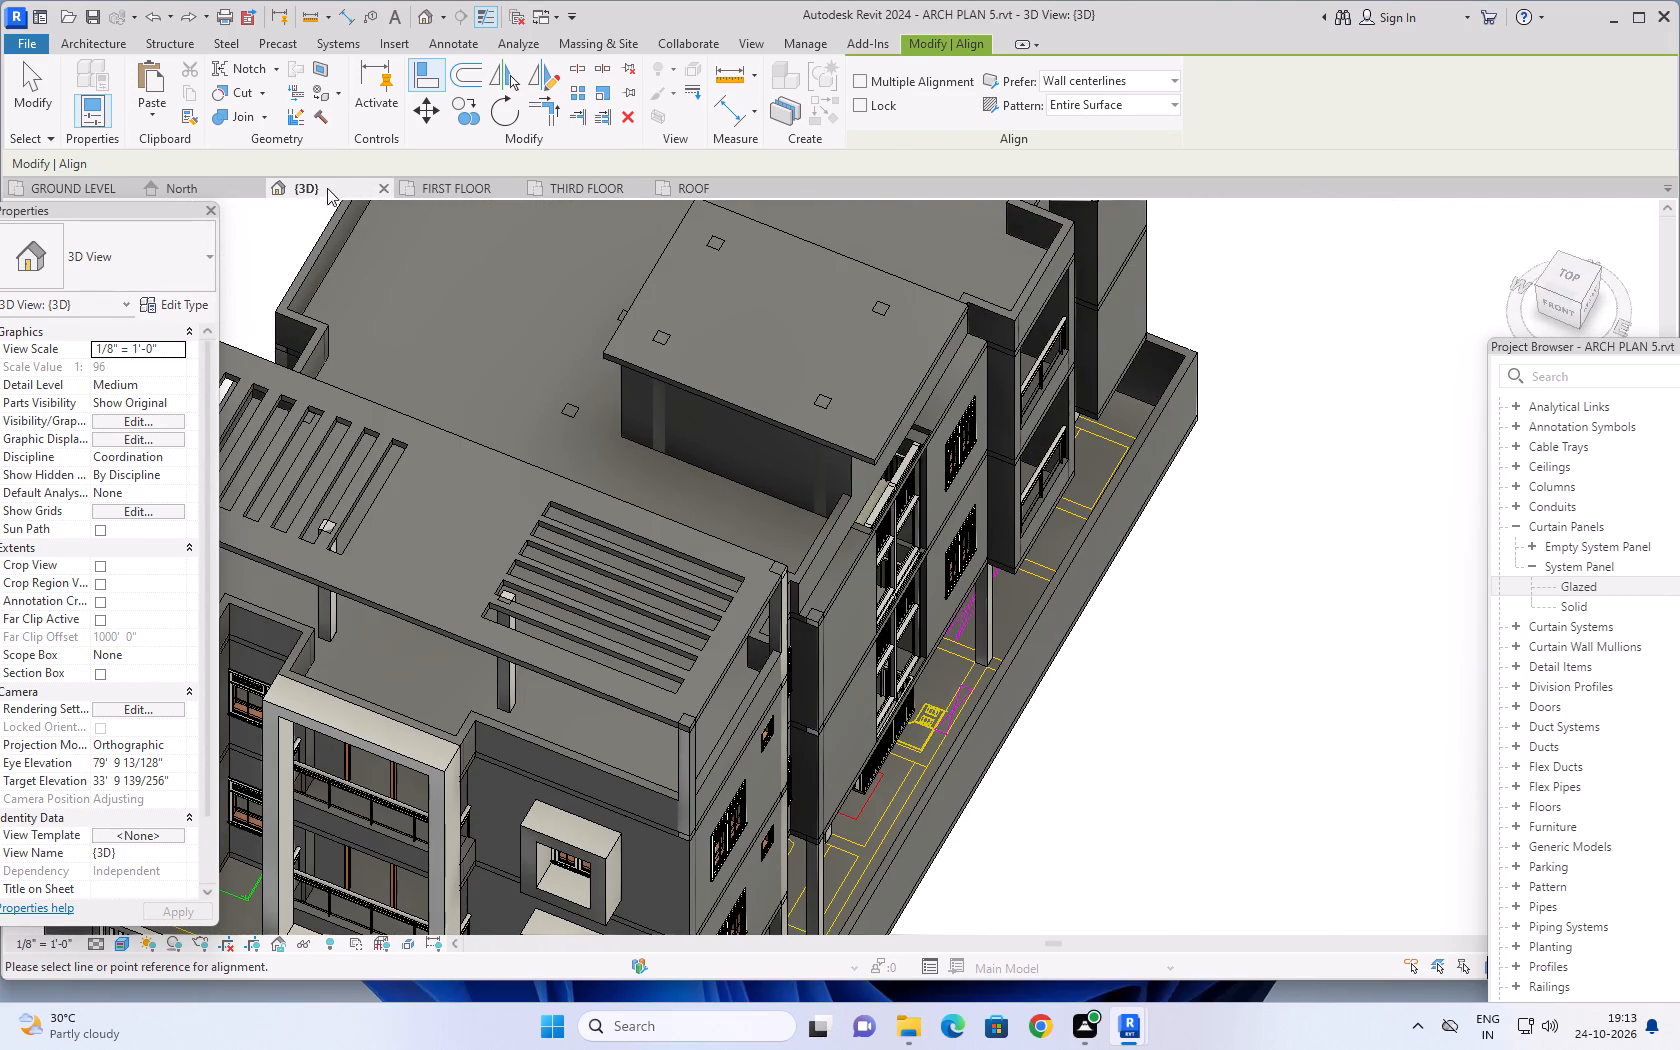
Compare the stairwell's outer wall line across the FIRST FLOOR, SECOND FLOOR and THIRD FLOOR plans.
{"action": "left_click", "coordinate": [439, 191]}
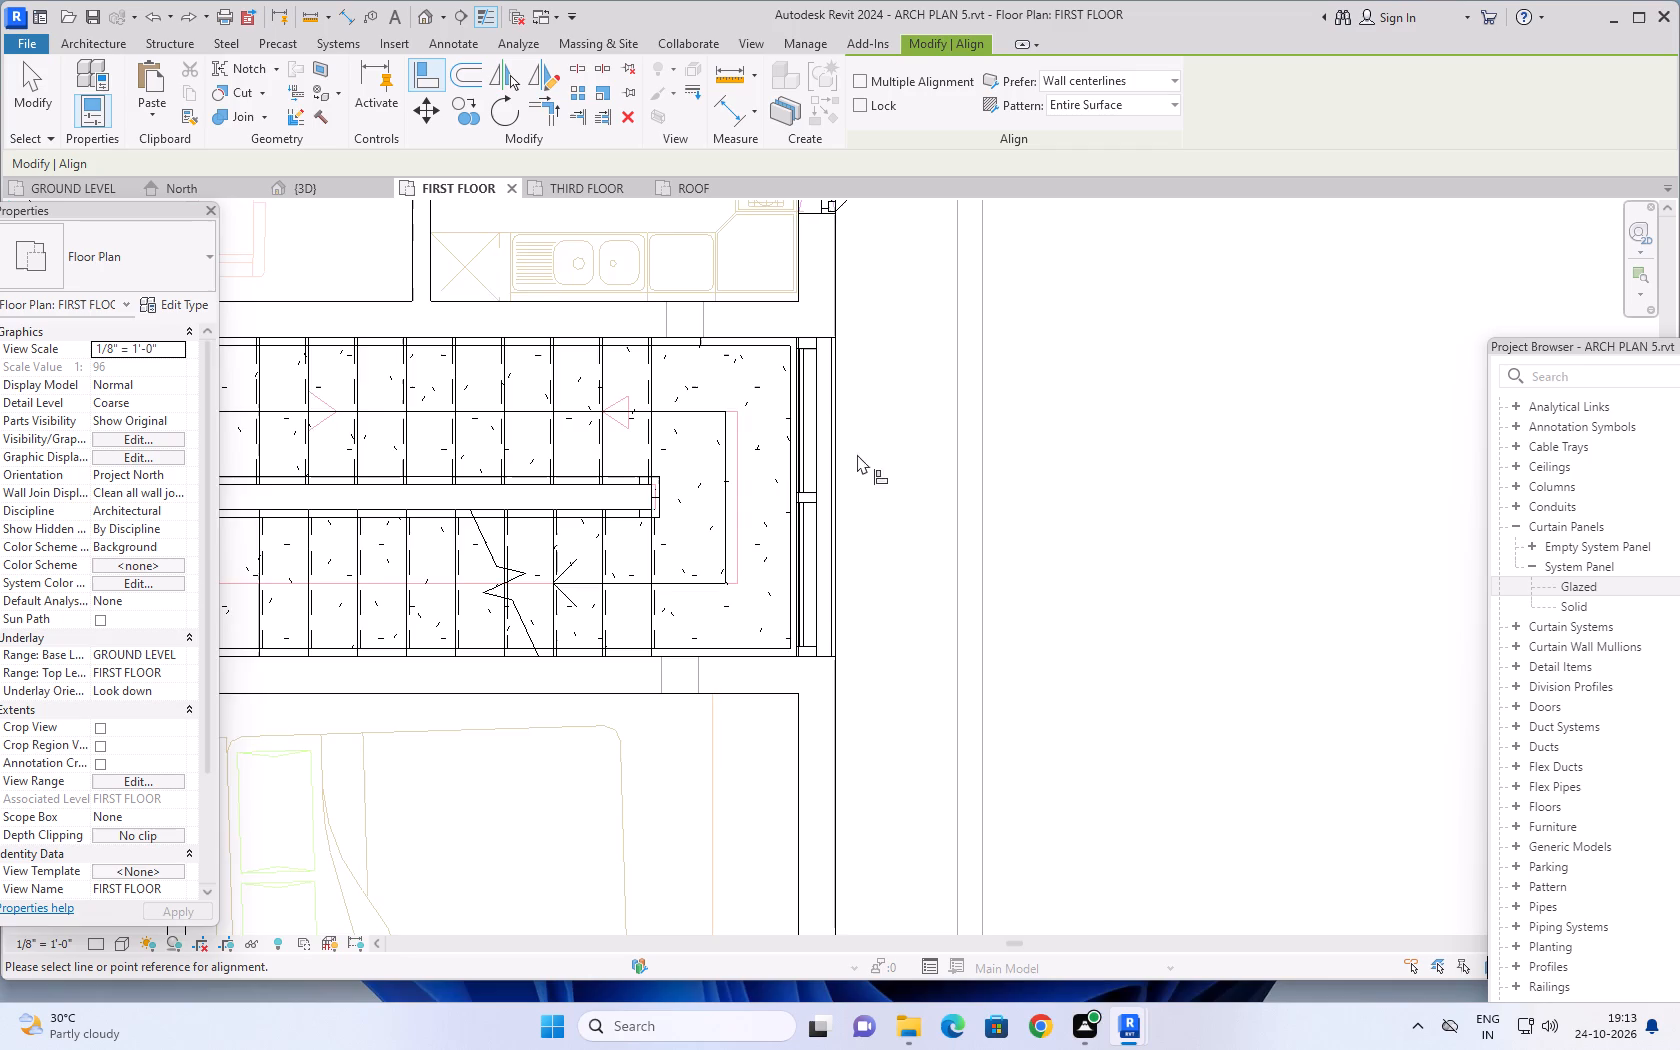
{"action": "scroll", "coordinate": [887, 462], "scroll_direction": "down", "scroll_amount": 6}
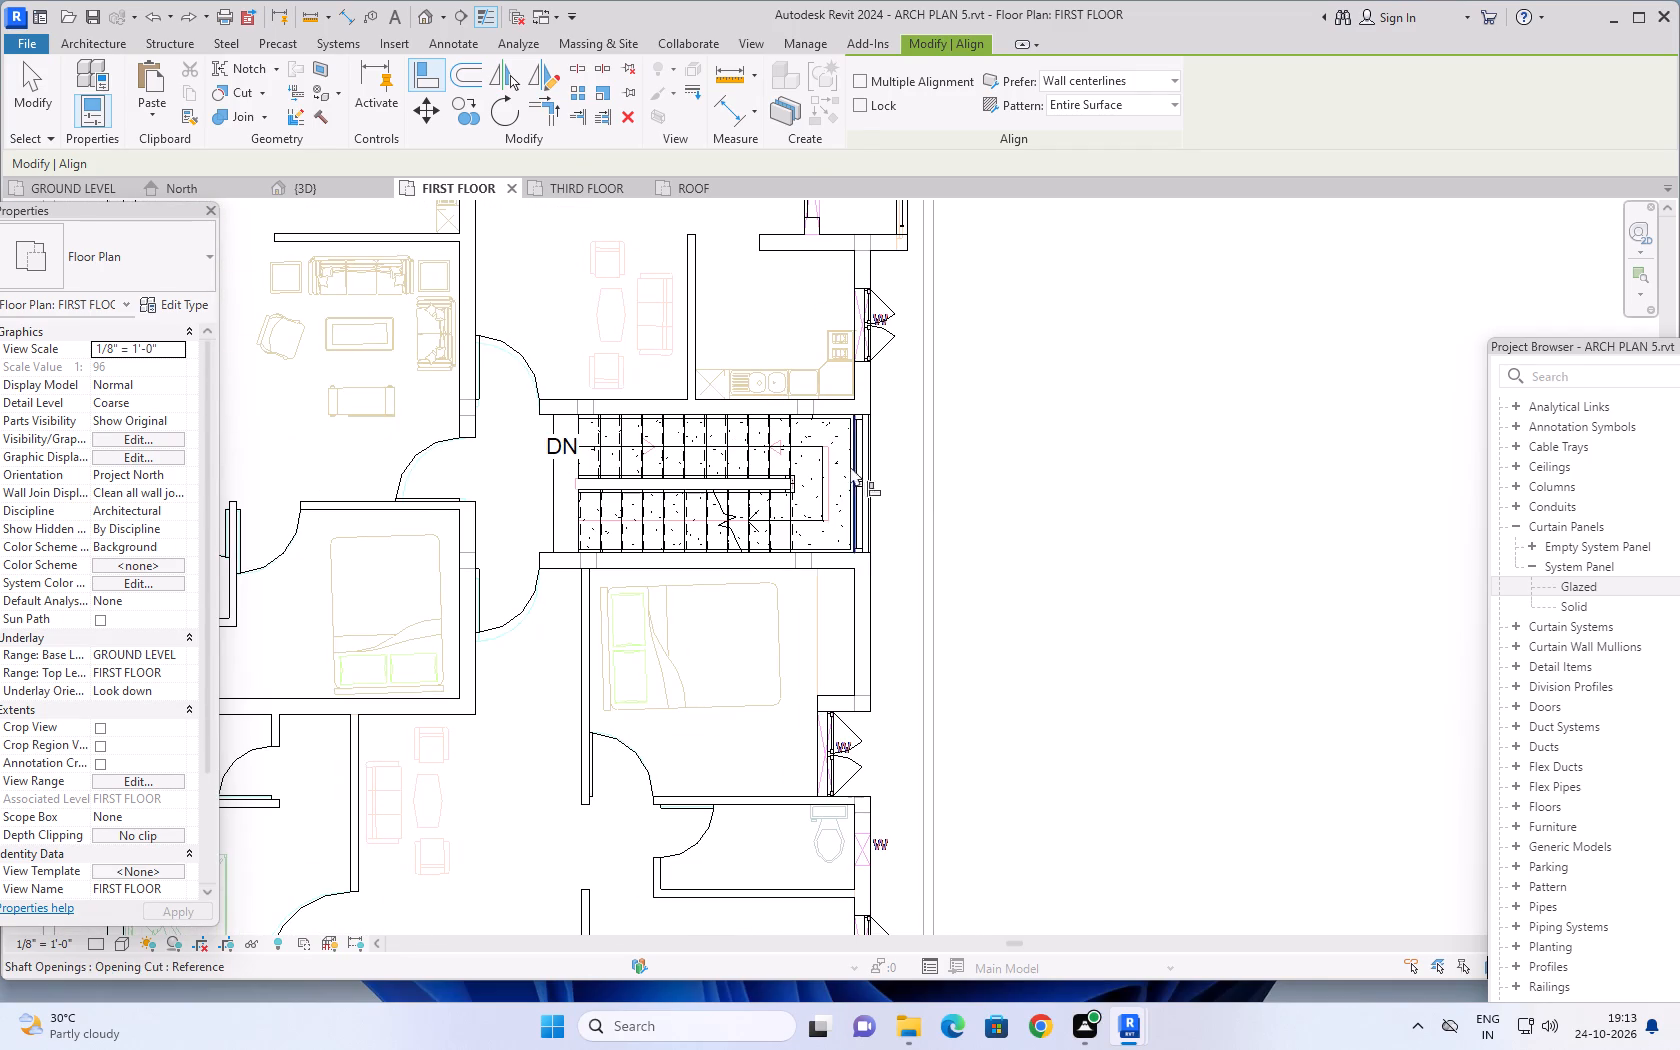
{"action": "scroll", "coordinate": [692, 297], "scroll_direction": "up", "scroll_amount": 1}
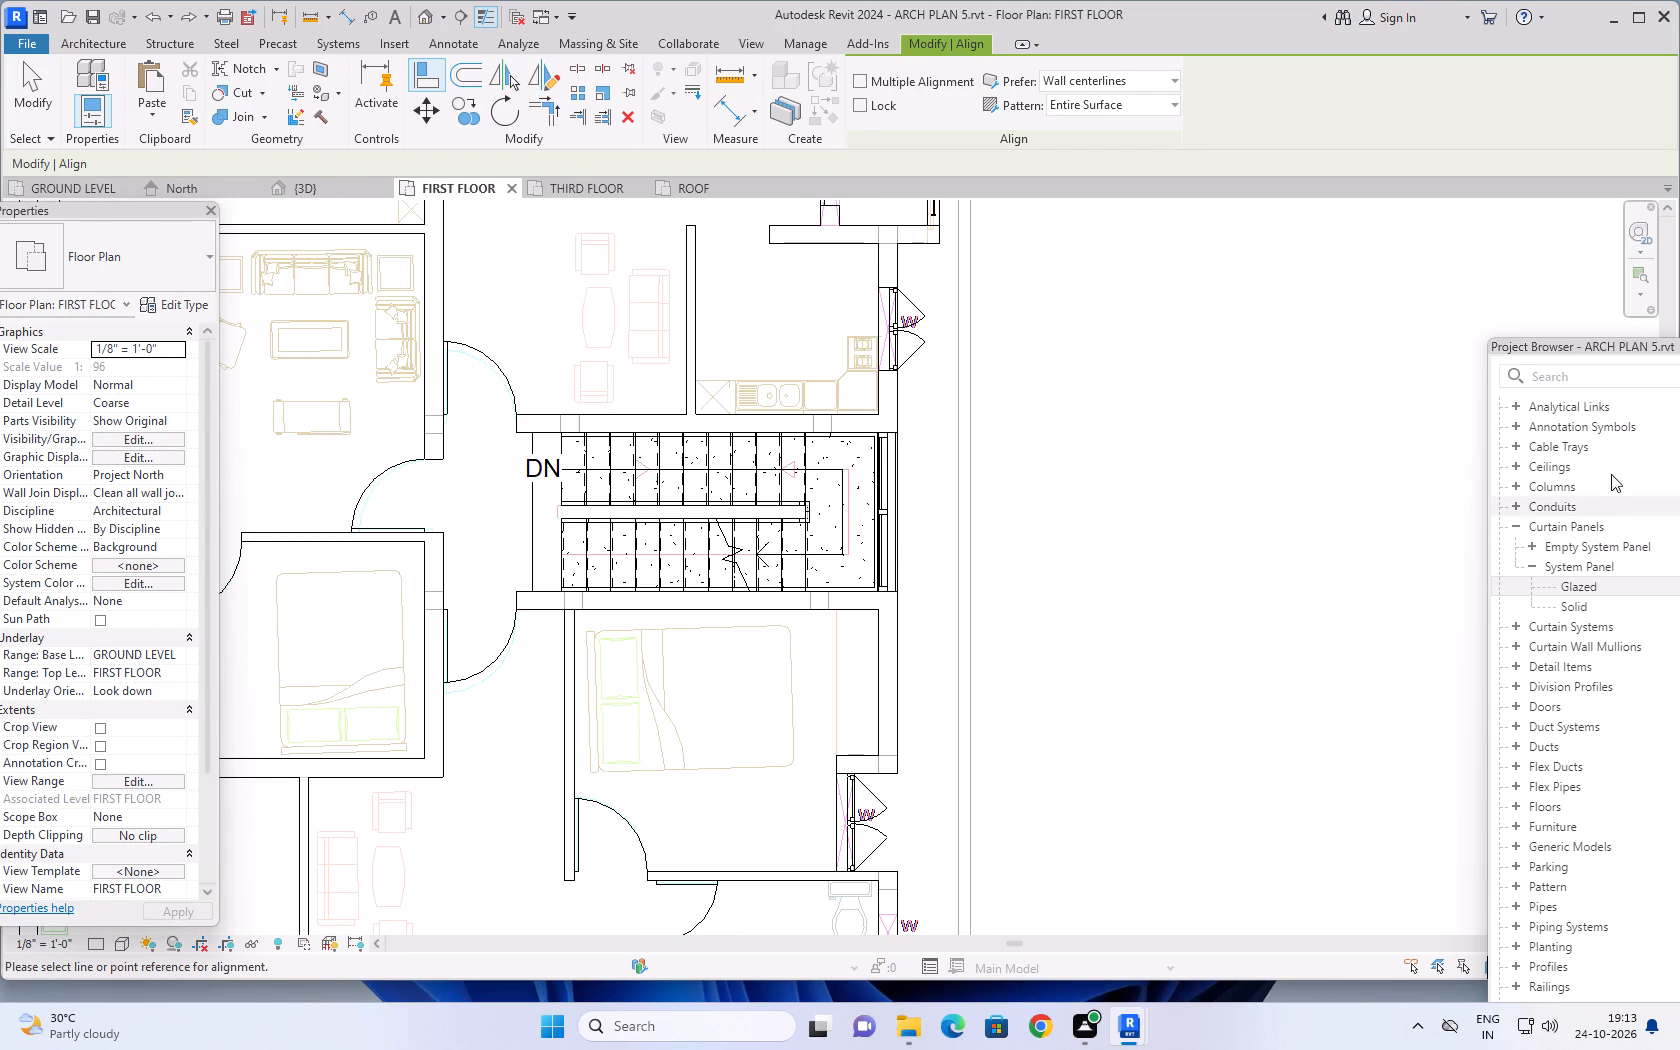
{"action": "scroll", "coordinate": [1574, 438], "scroll_direction": "up", "scroll_amount": 16}
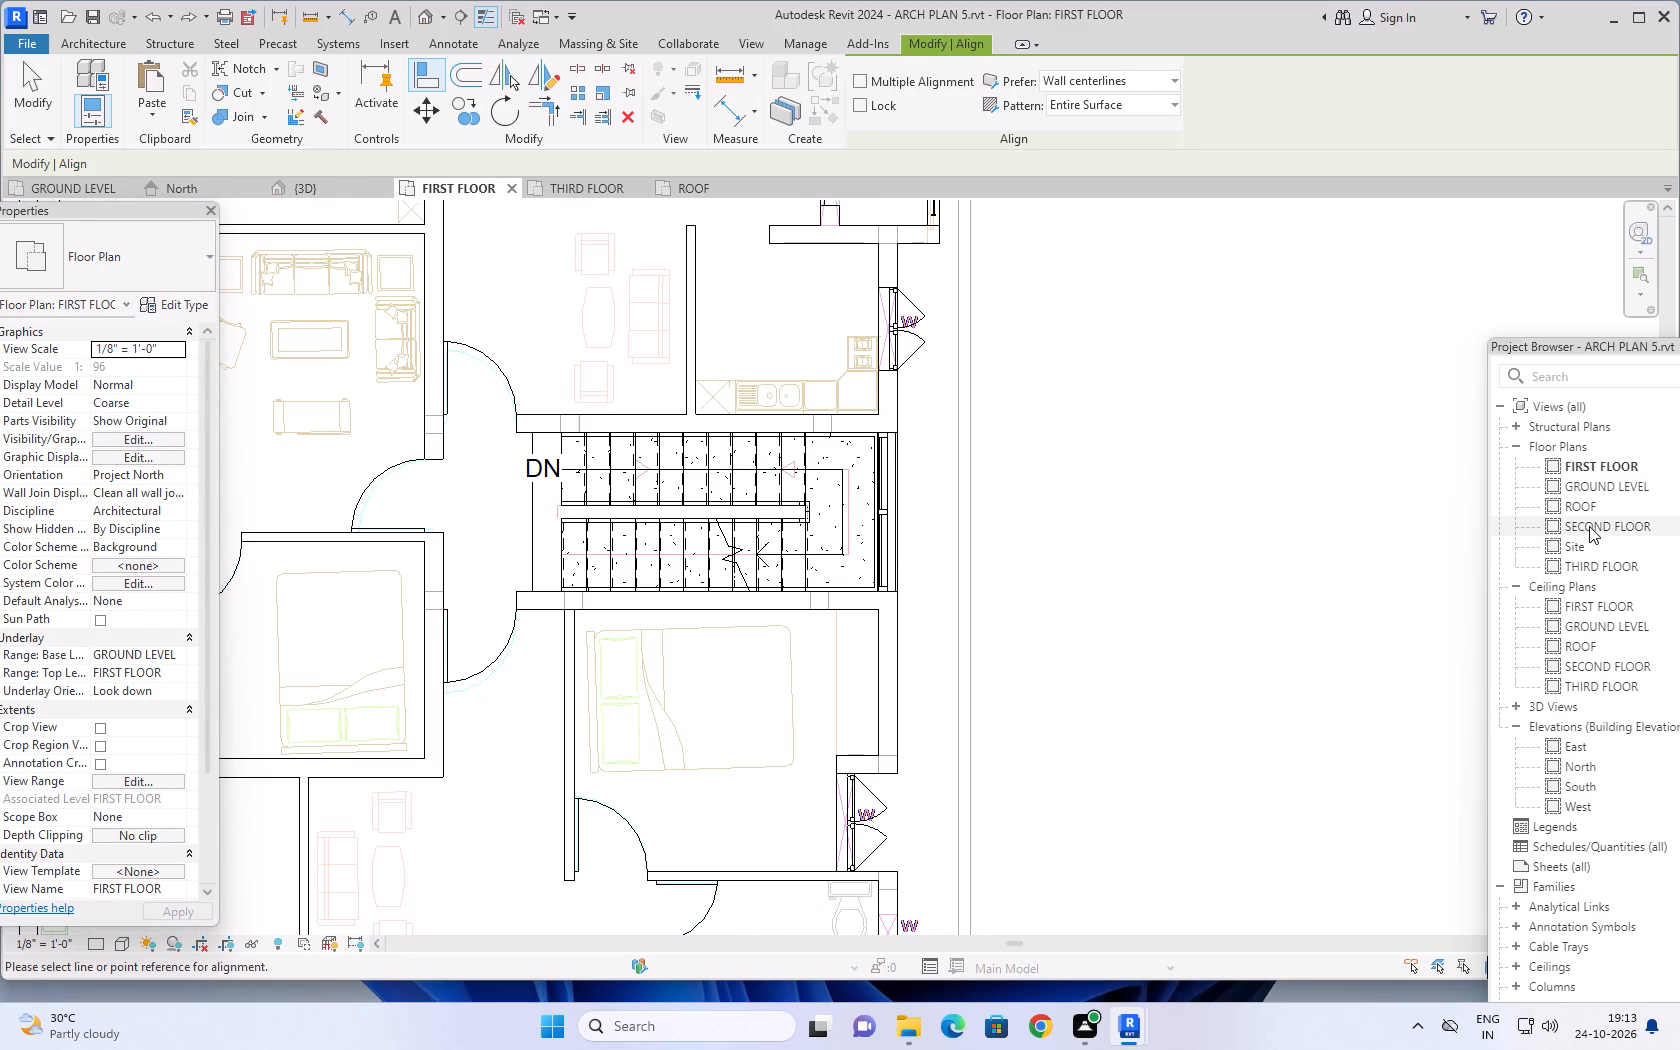
{"action": "double_click", "coordinate": [1597, 526]}
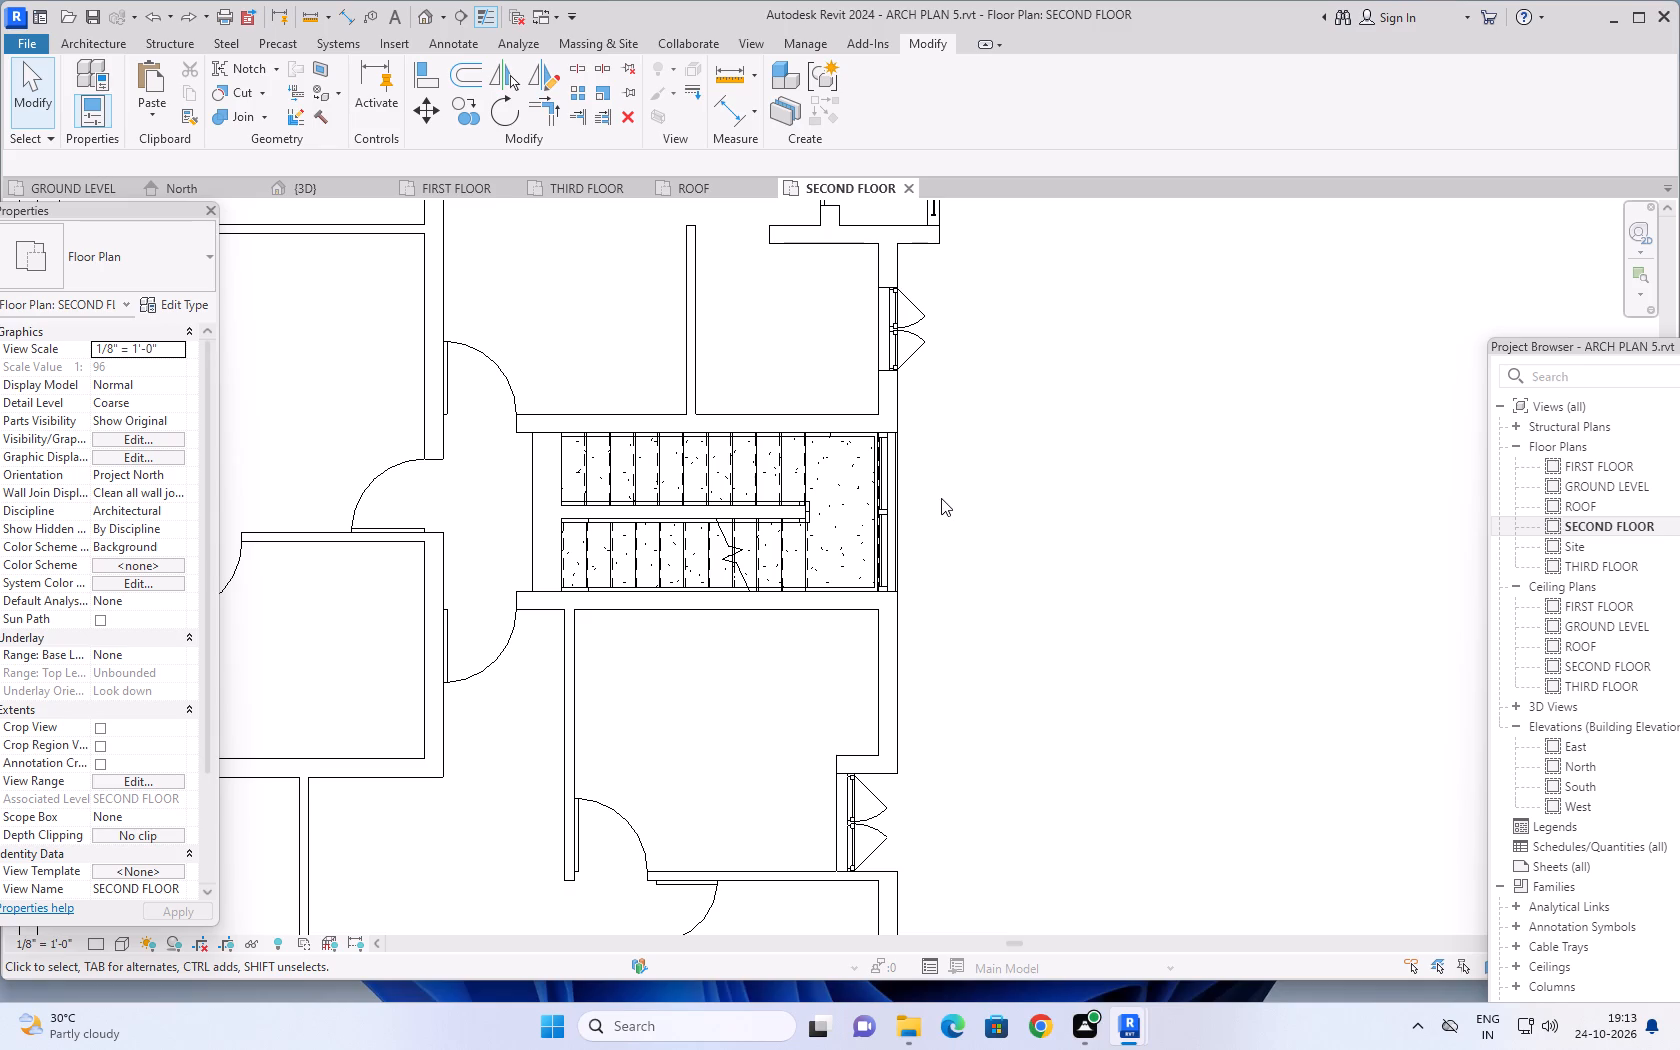
{"action": "scroll", "coordinate": [941, 498], "scroll_direction": "down", "scroll_amount": 2}
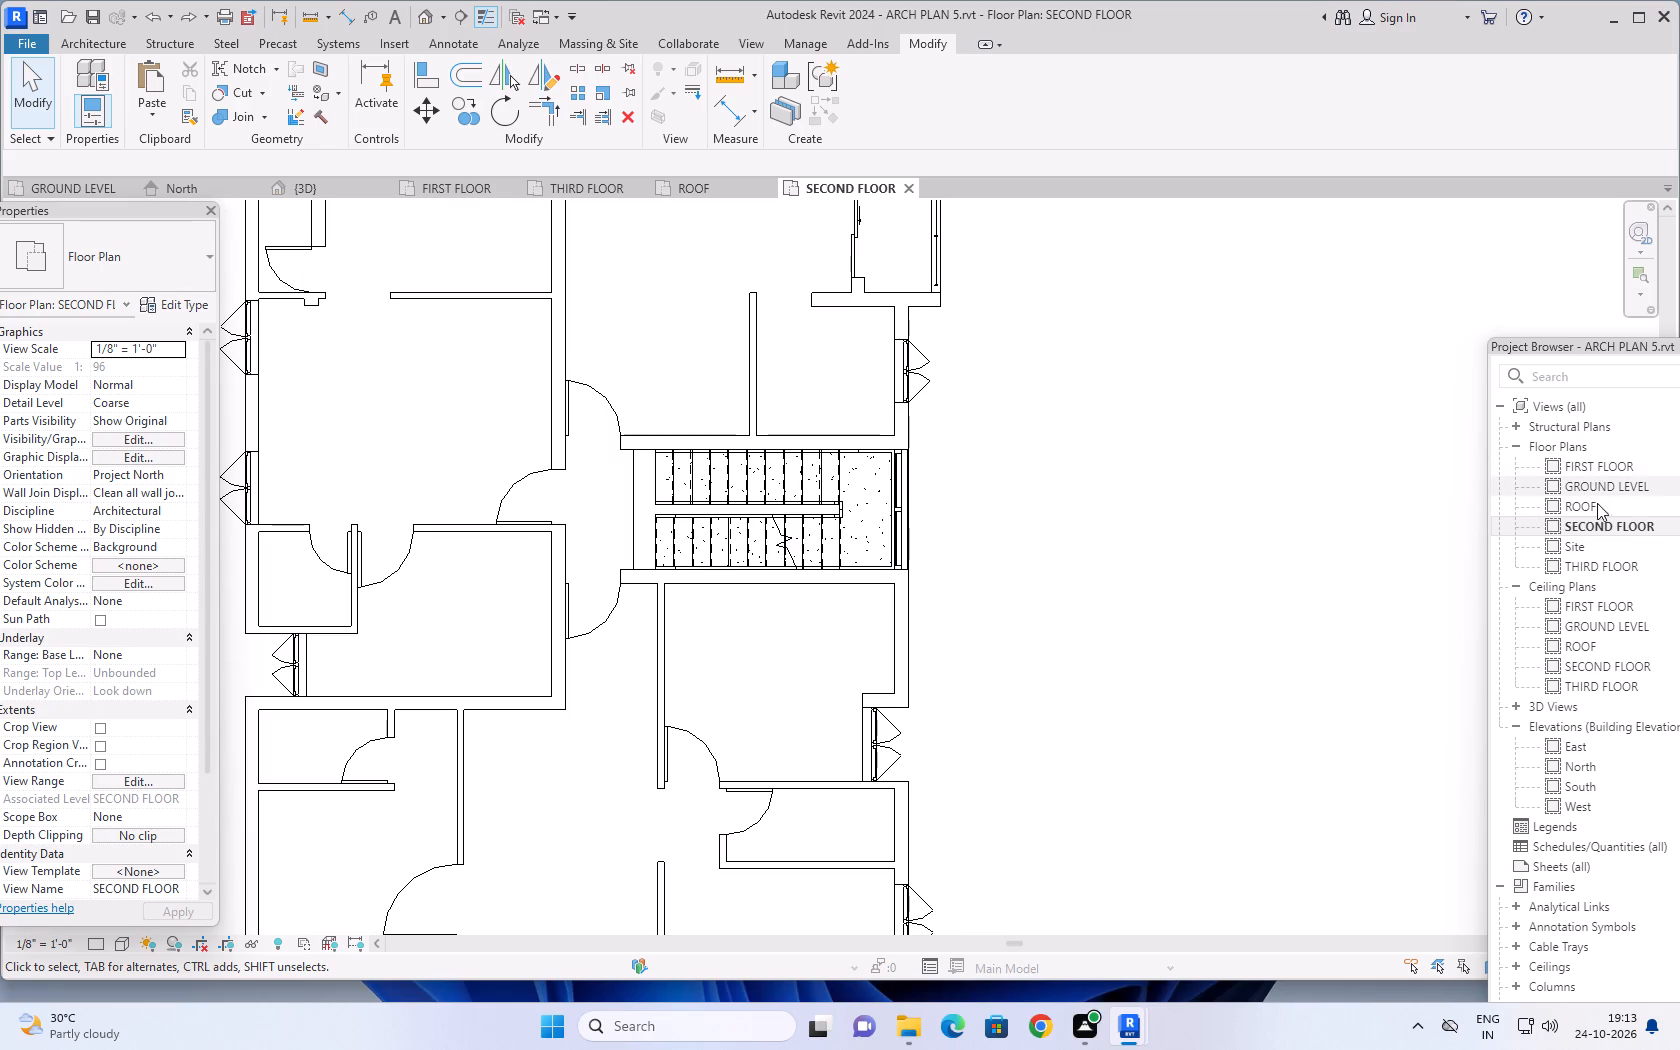
{"action": "double_click", "coordinate": [1597, 561]}
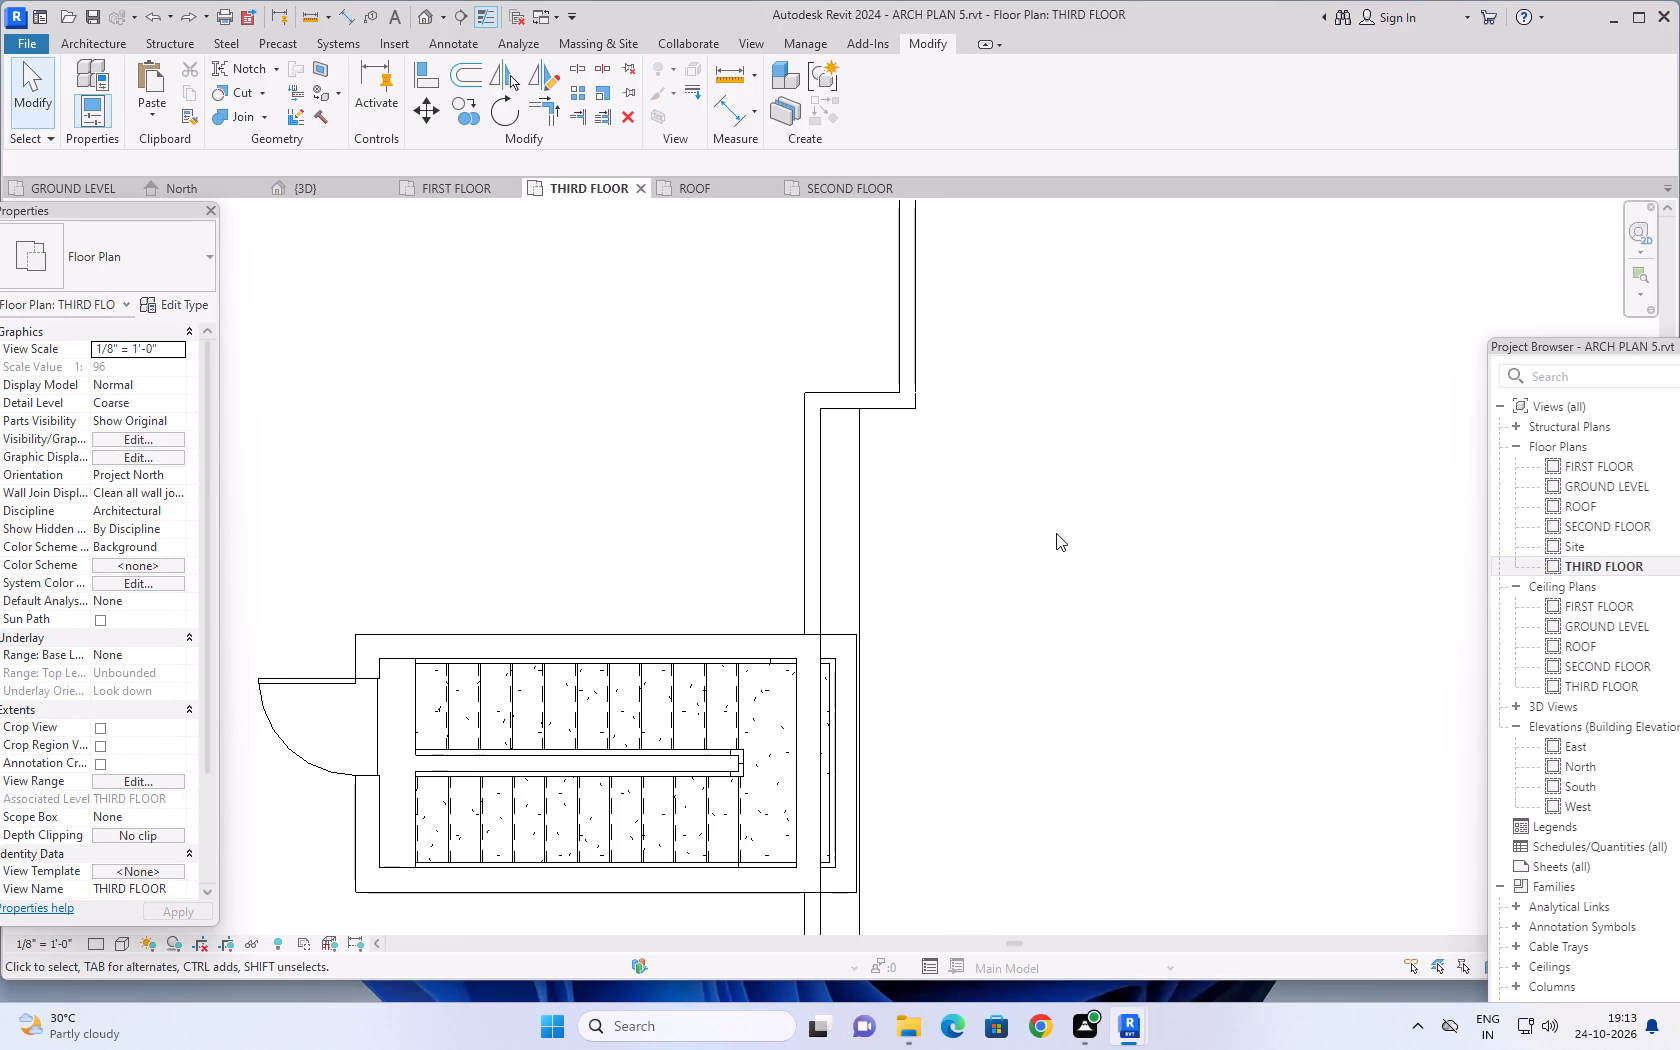
Examine the stairwell's outer edge in the THIRD FLOOR plan and the facade, stair room and surrounding roof in the 3D view.
{"action": "scroll", "coordinate": [1056, 533], "scroll_direction": "down", "scroll_amount": 6}
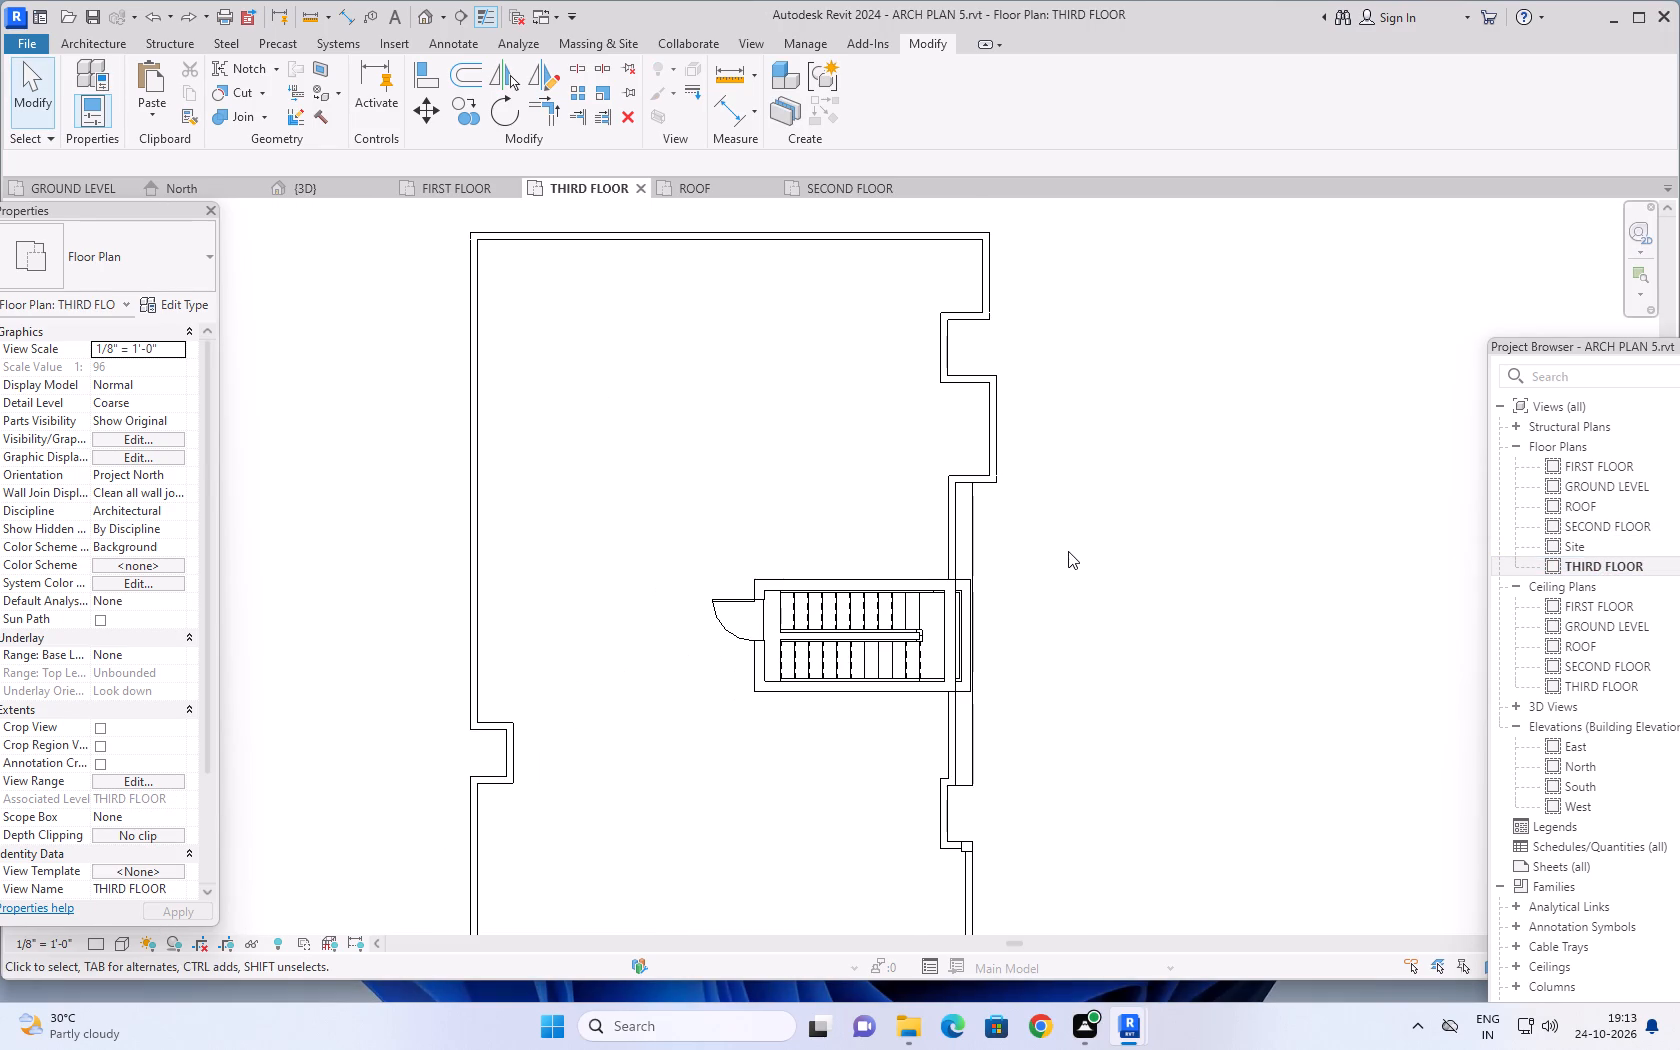
{"action": "scroll", "coordinate": [1073, 561], "scroll_direction": "up", "scroll_amount": 1}
{"action": "middle_click_drag", "start_coordinate": [1035, 566], "coordinate": [1125, 543]}
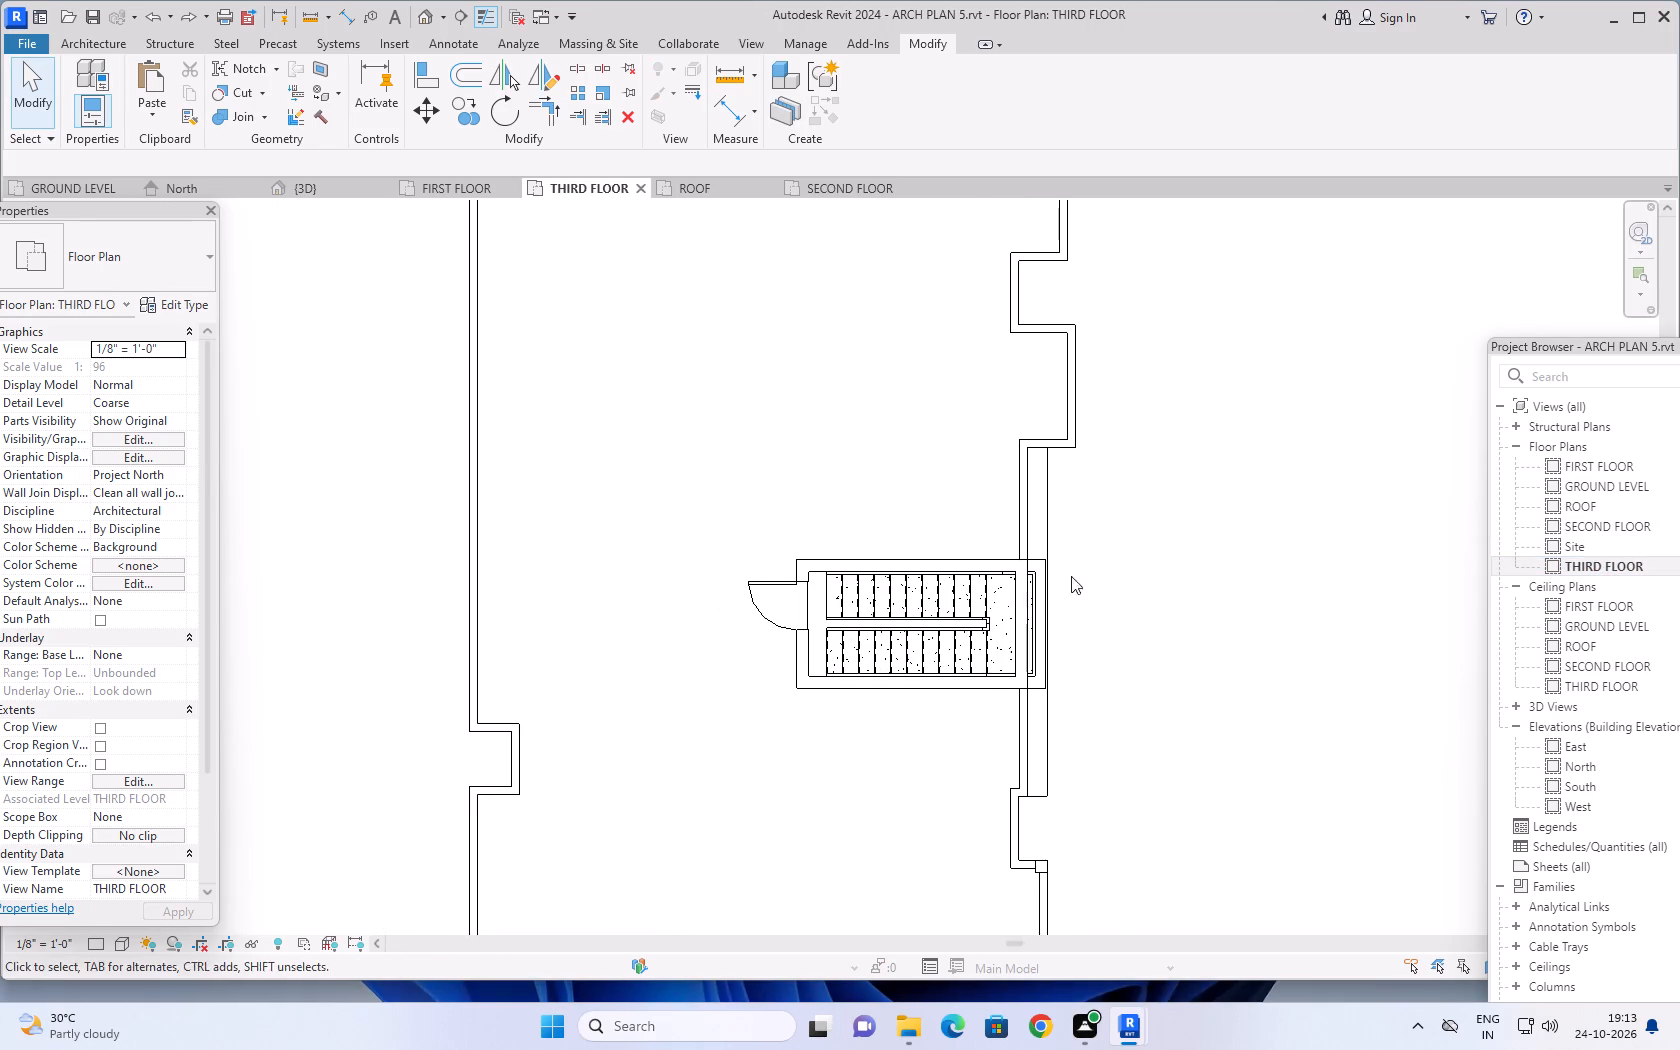
{"action": "scroll", "coordinate": [990, 593], "scroll_direction": "up", "scroll_amount": 4}
{"action": "scroll", "coordinate": [1117, 579], "scroll_direction": "down", "scroll_amount": 2}
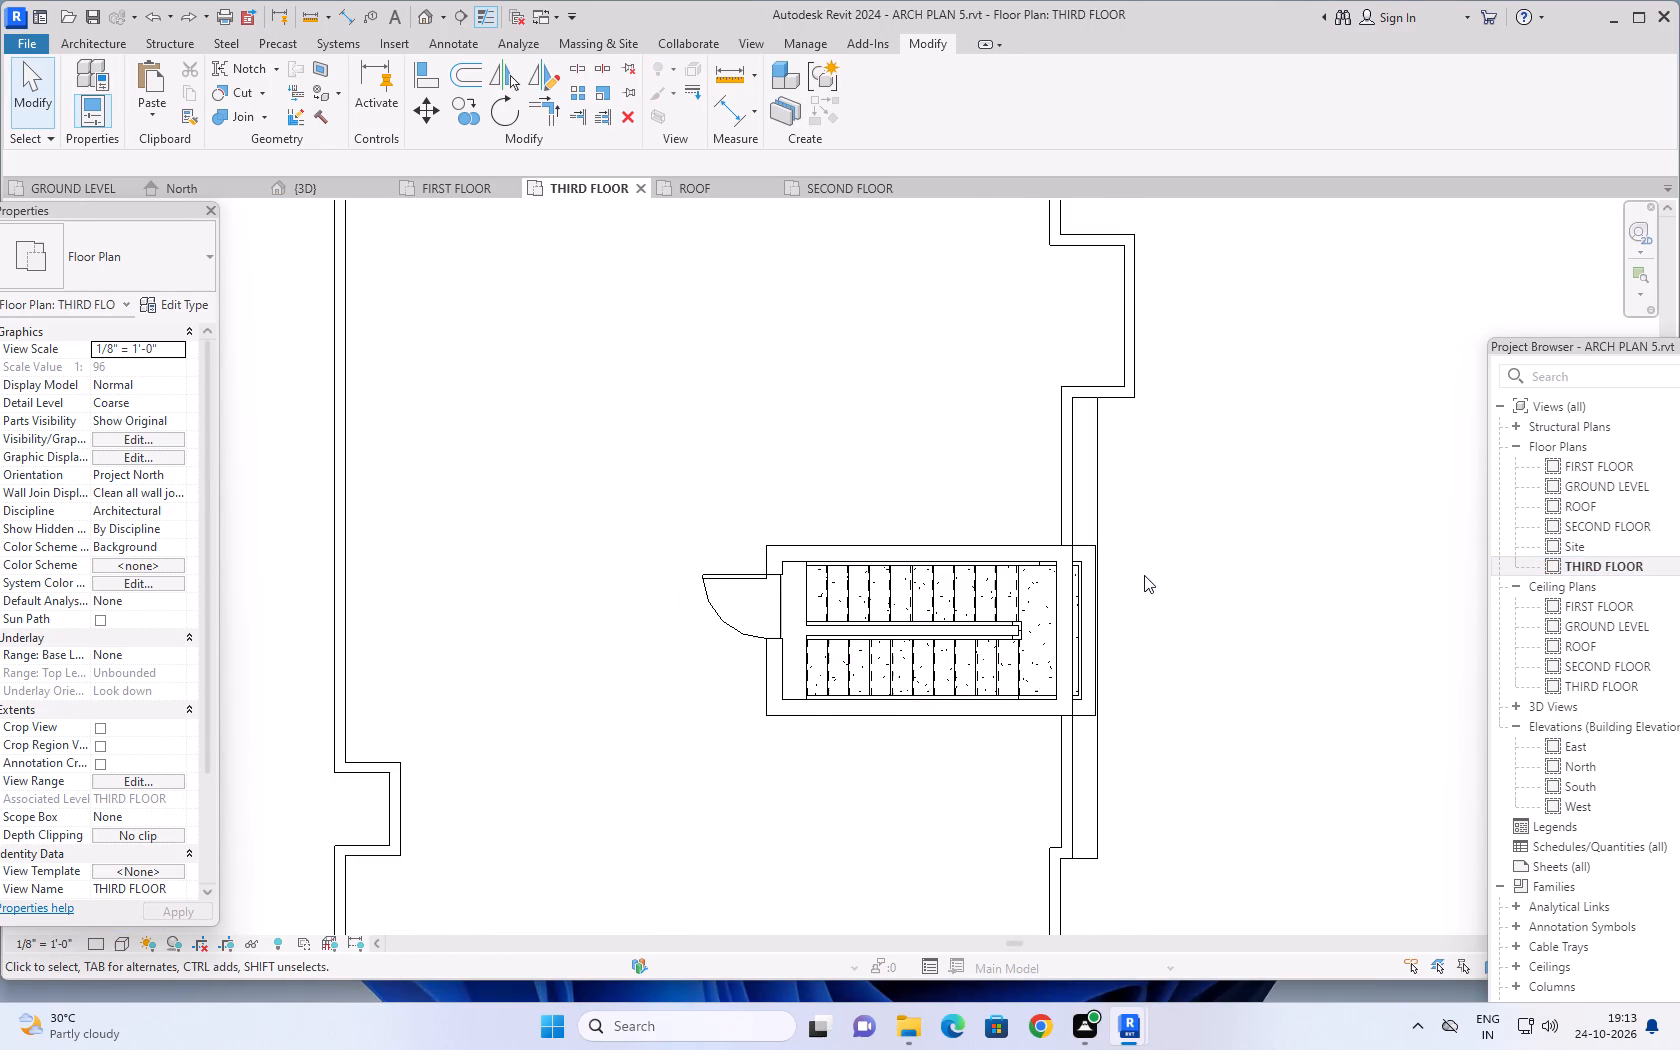
{"action": "scroll", "coordinate": [1145, 575], "scroll_direction": "down", "scroll_amount": 2}
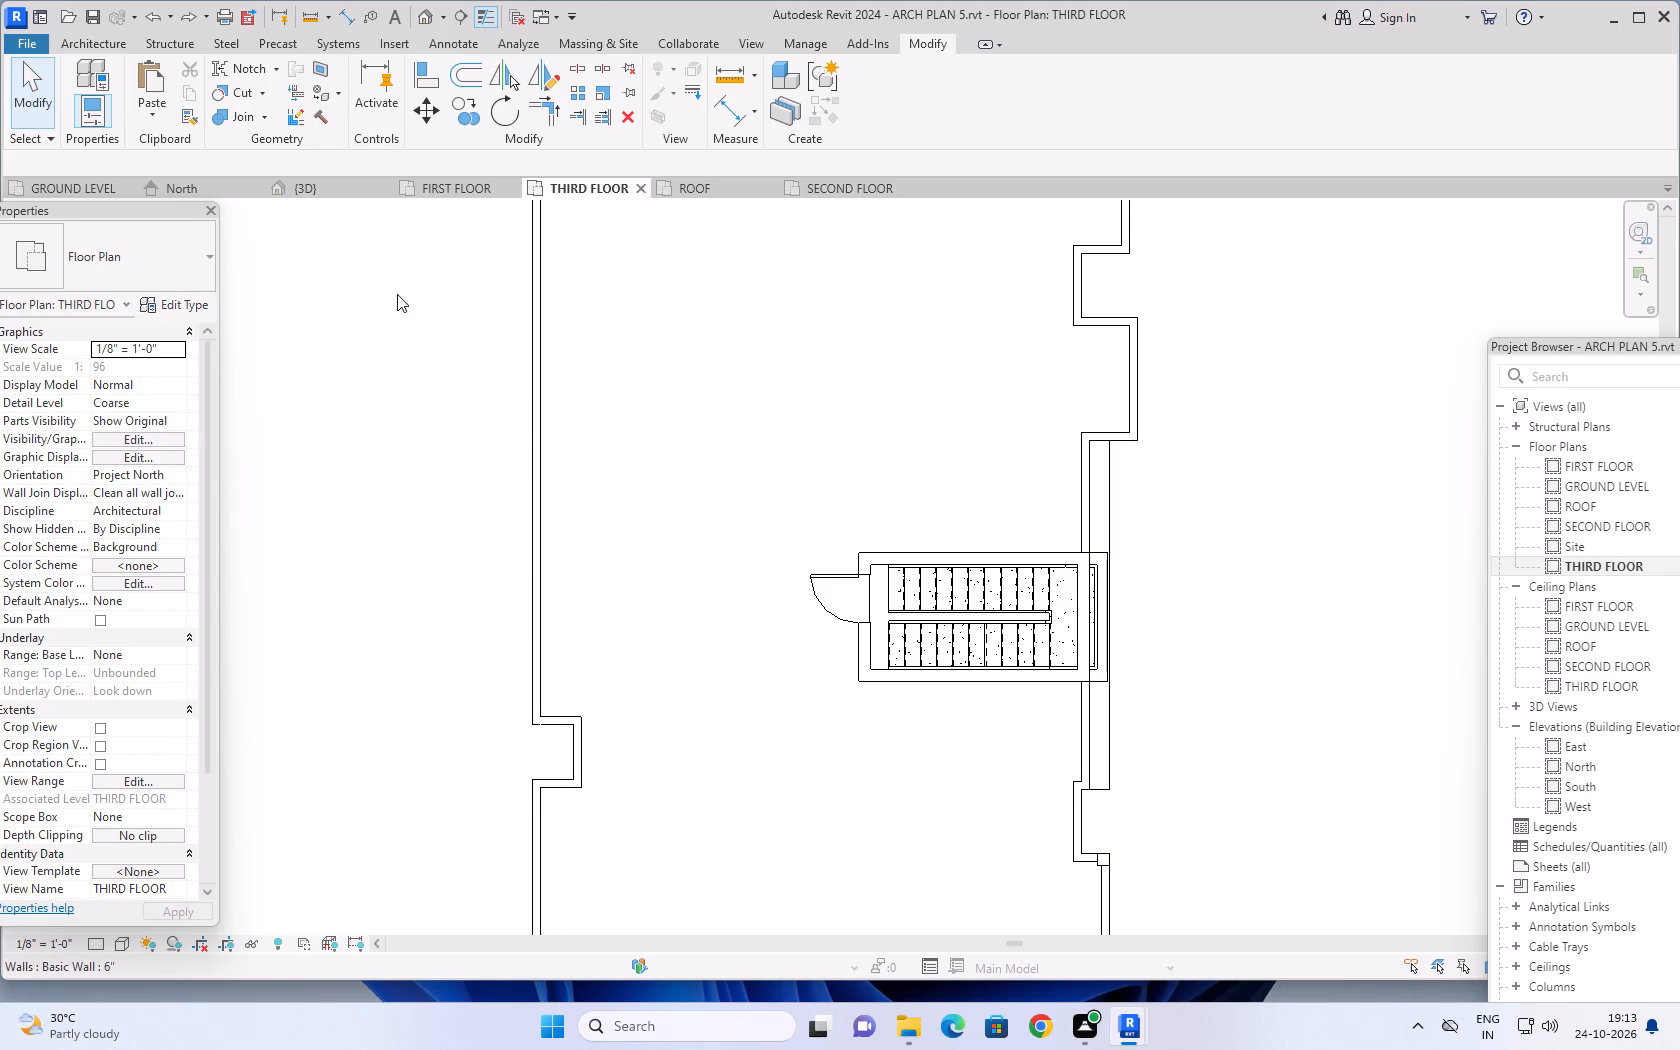
{"action": "left_click", "coordinate": [309, 189]}
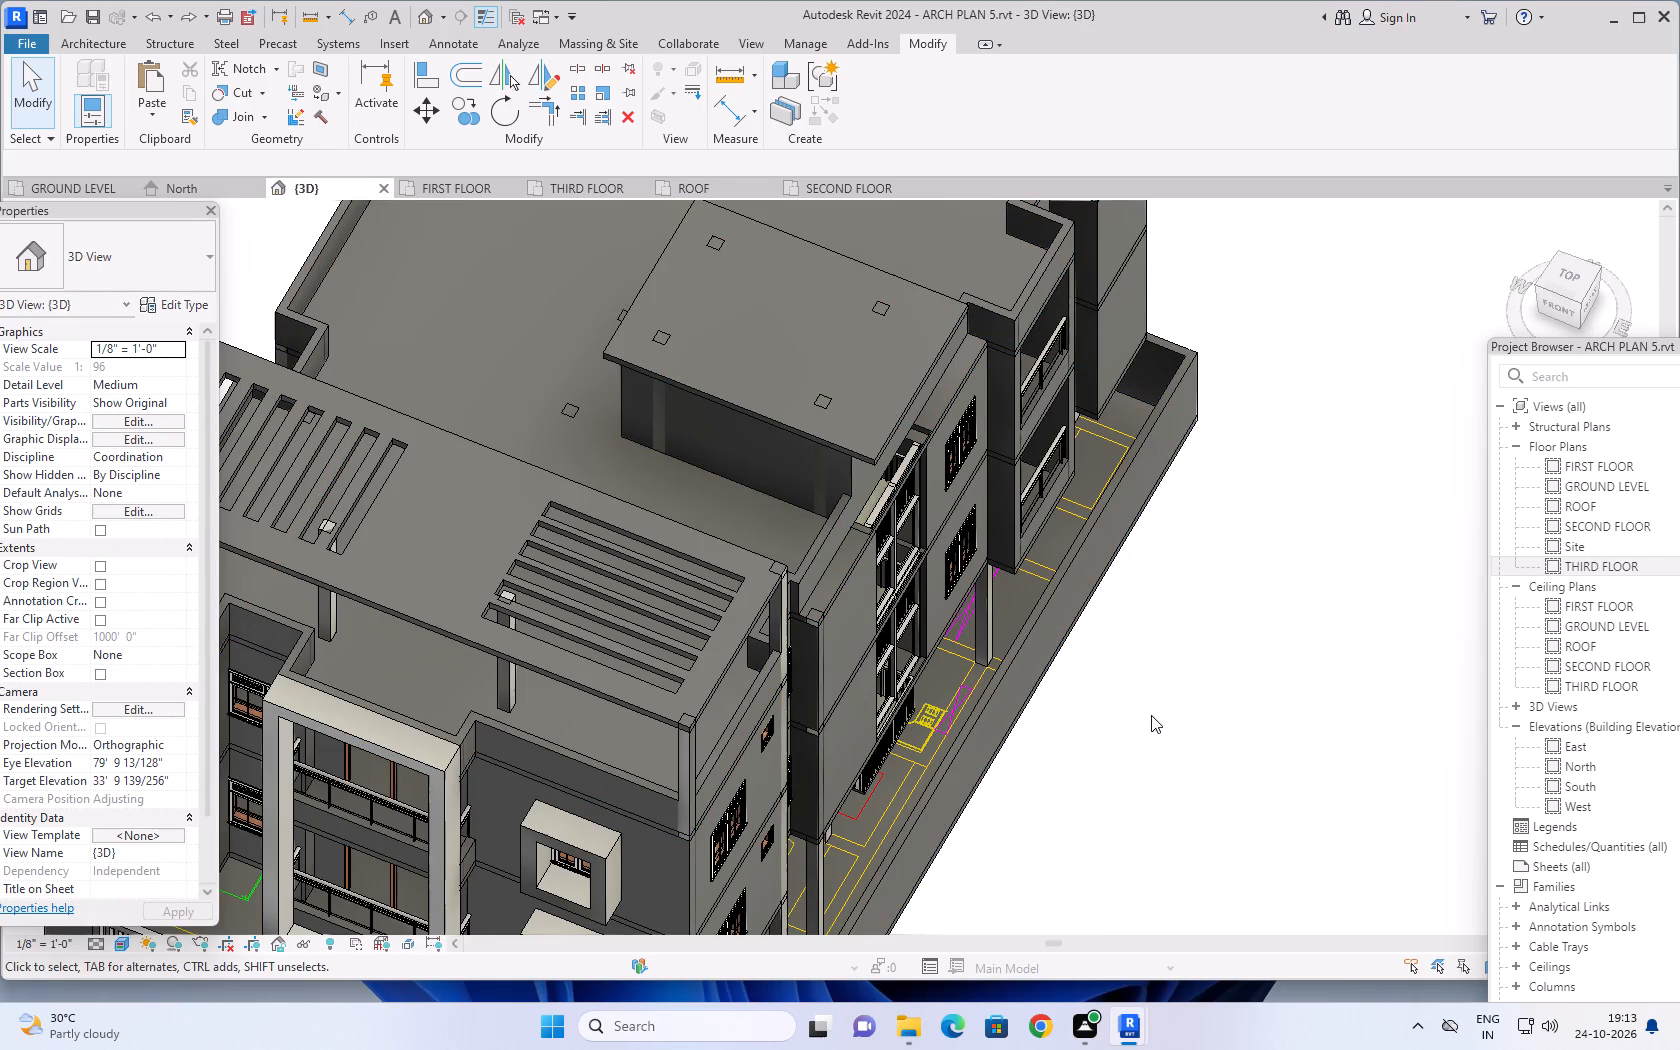
{"action": "middle_click_drag", "start_coordinate": [1147, 738], "coordinate": [1073, 798], "text": "shift"}
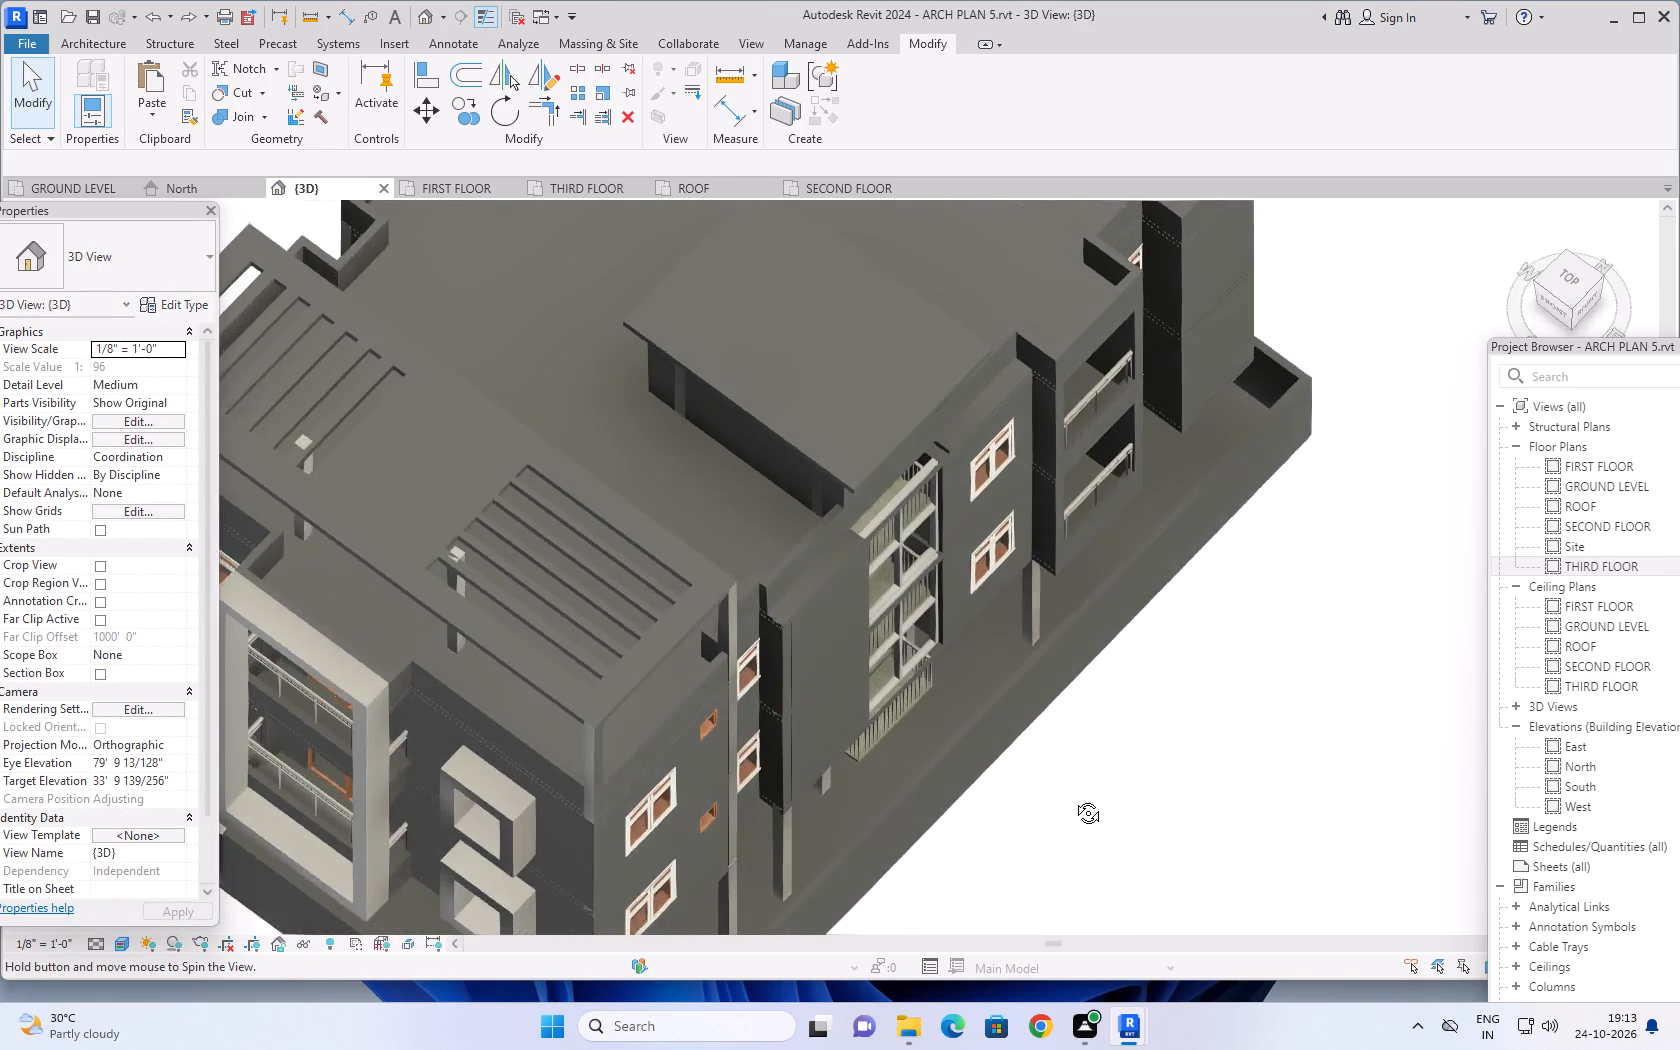
{"action": "middle_click_drag", "start_coordinate": [1073, 798], "coordinate": [995, 812], "text": "shift"}
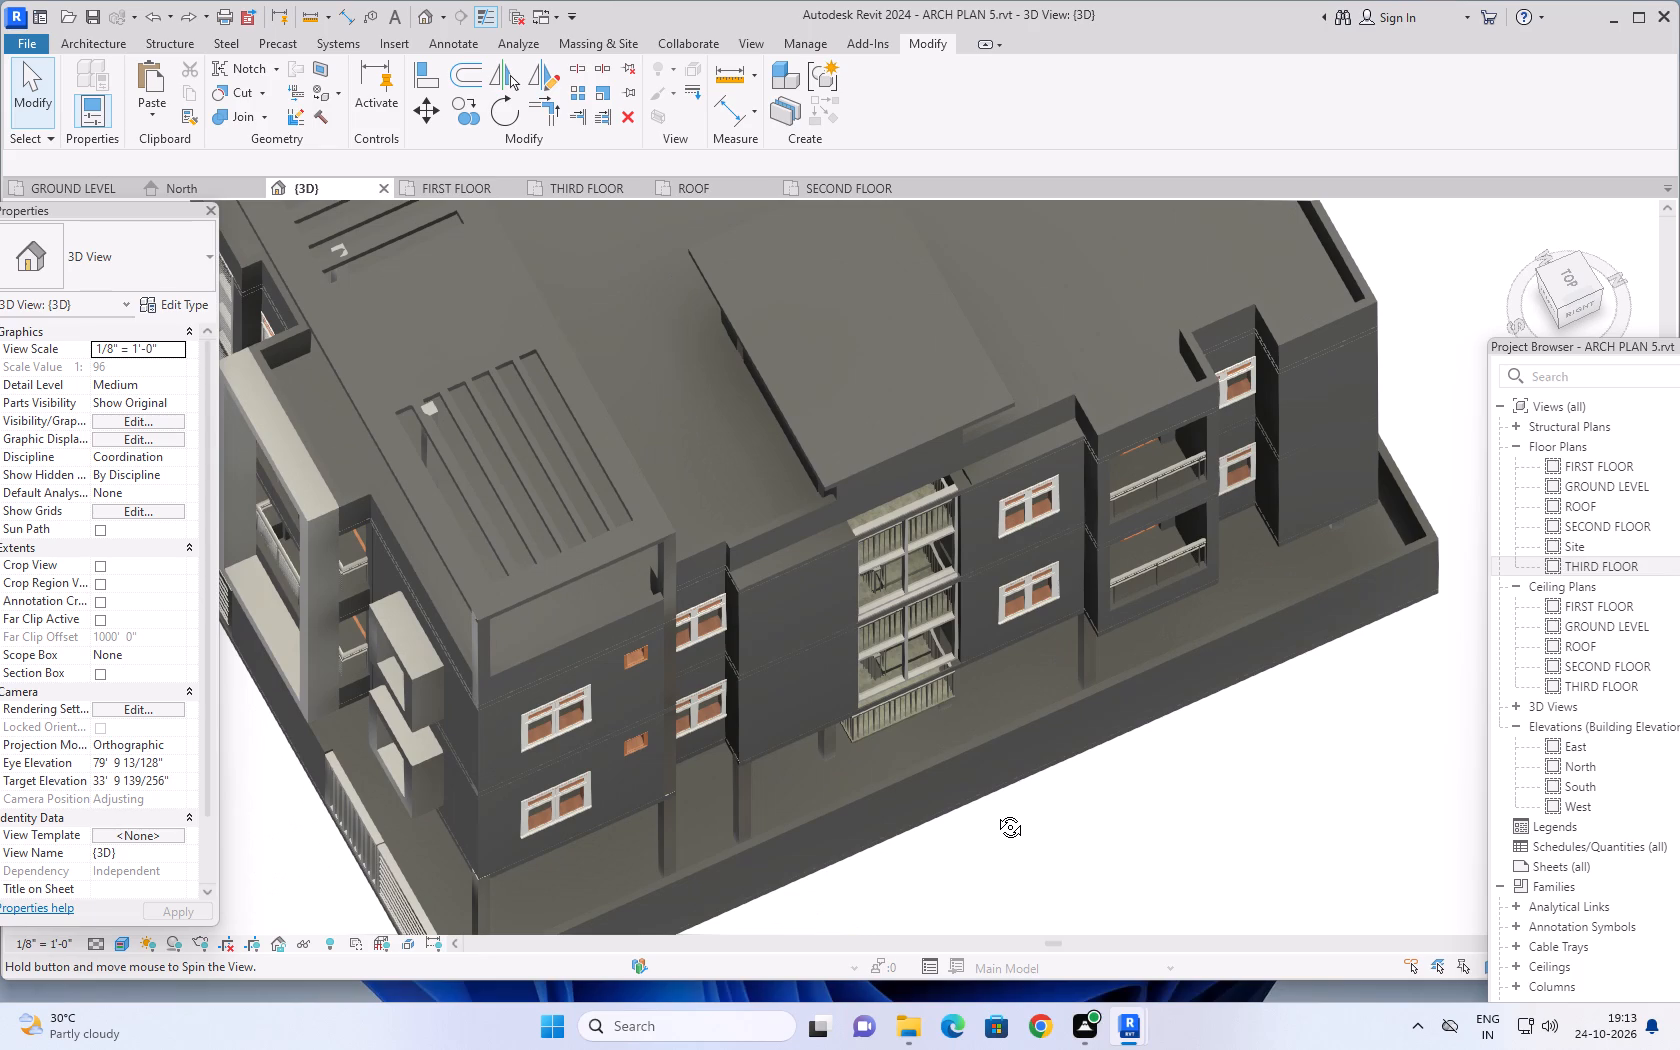
{"action": "middle_click_drag", "start_coordinate": [995, 812], "coordinate": [988, 778], "text": "shift"}
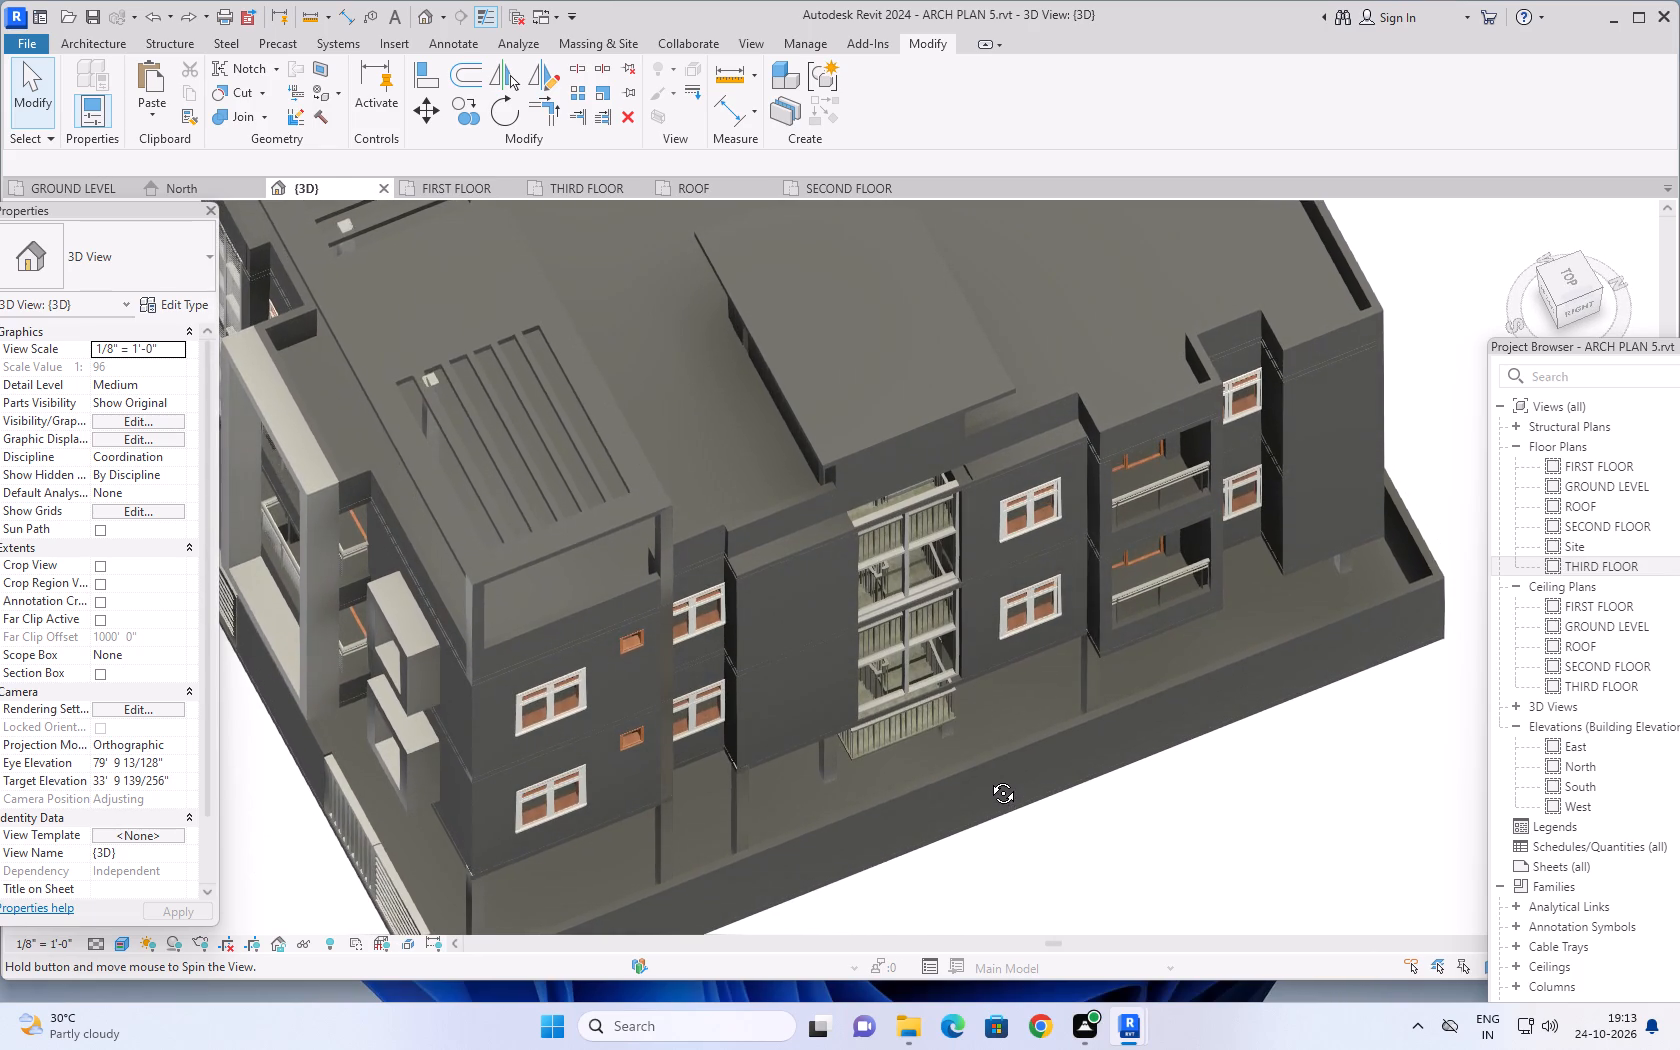
{"action": "middle_click_drag", "start_coordinate": [988, 778], "coordinate": [1221, 745], "text": "shift"}
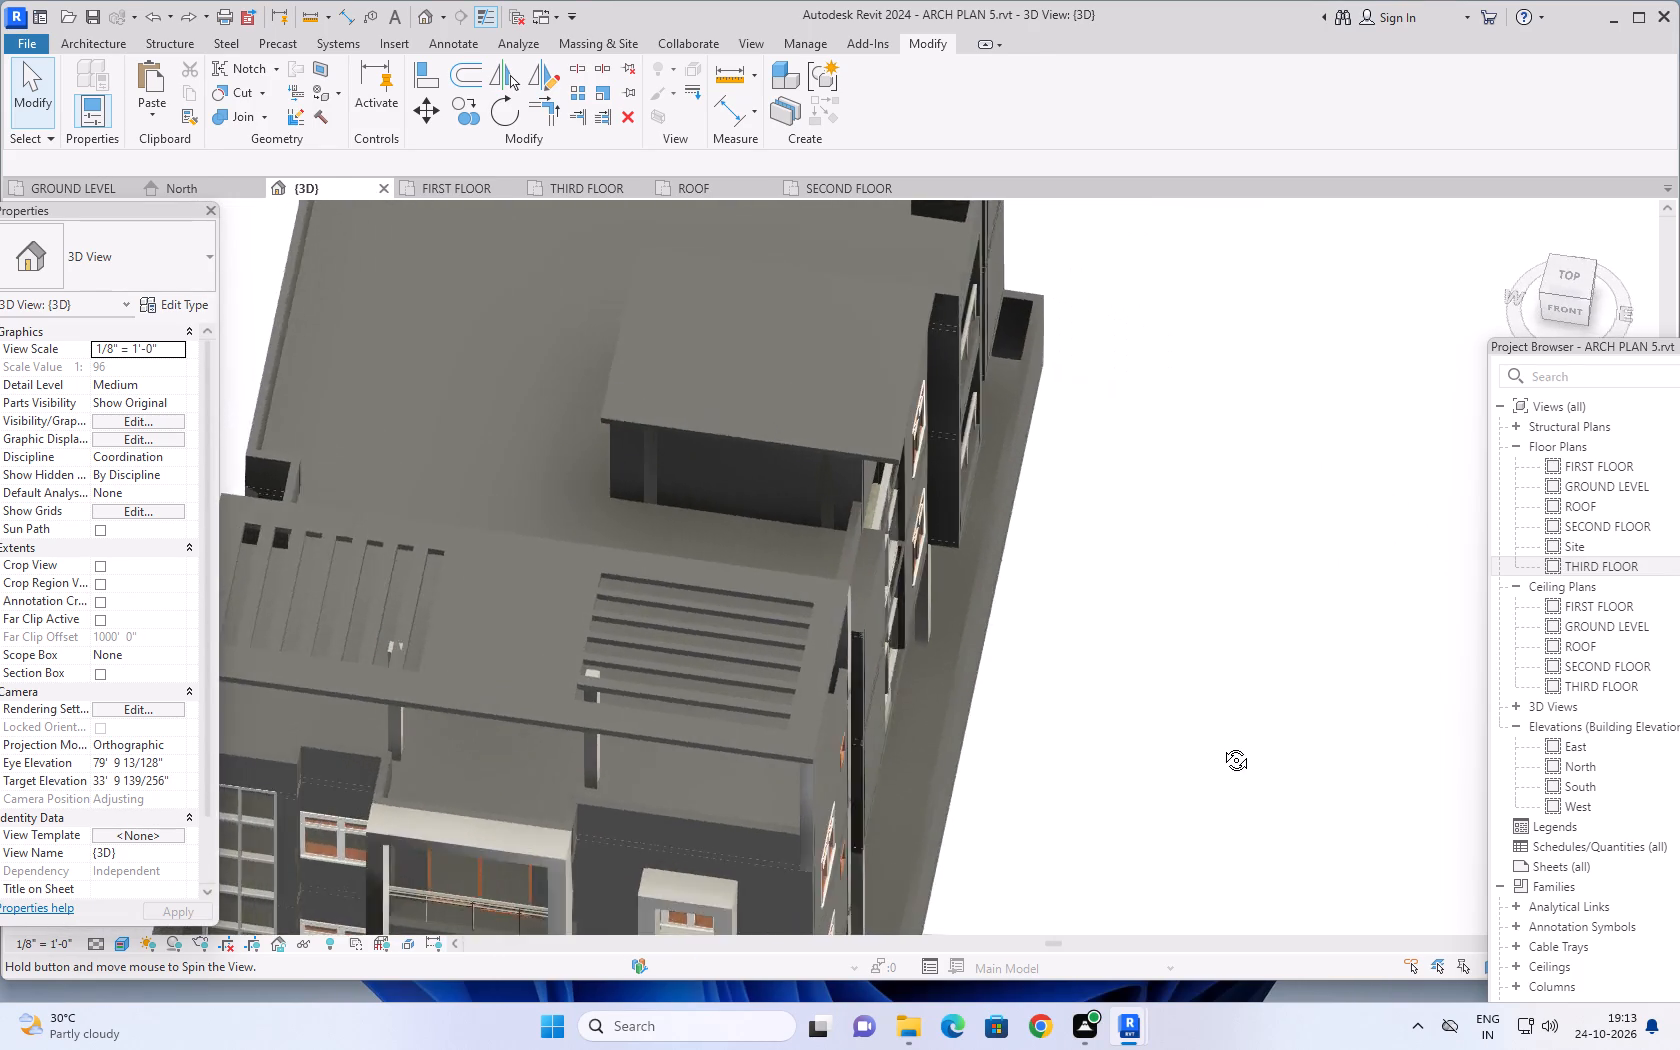
{"action": "middle_click_drag", "start_coordinate": [1221, 745], "coordinate": [974, 702], "text": "shift"}
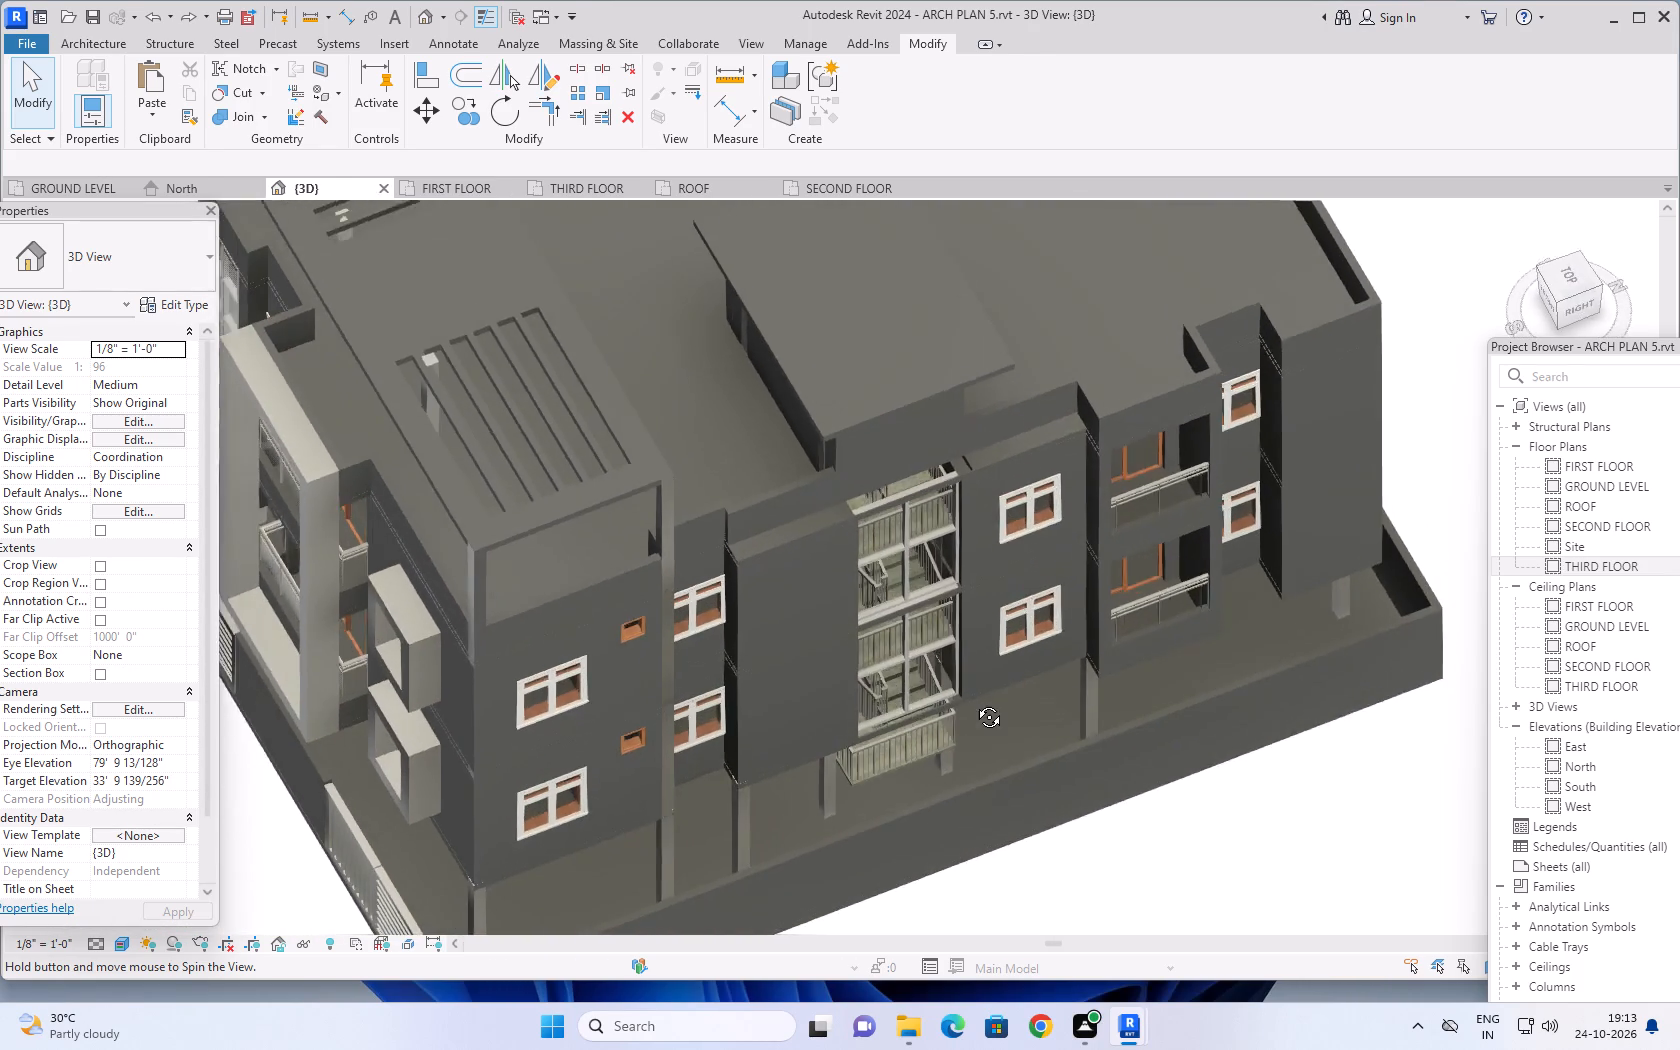
{"action": "middle_click_drag", "start_coordinate": [974, 702], "coordinate": [965, 684], "text": "shift"}
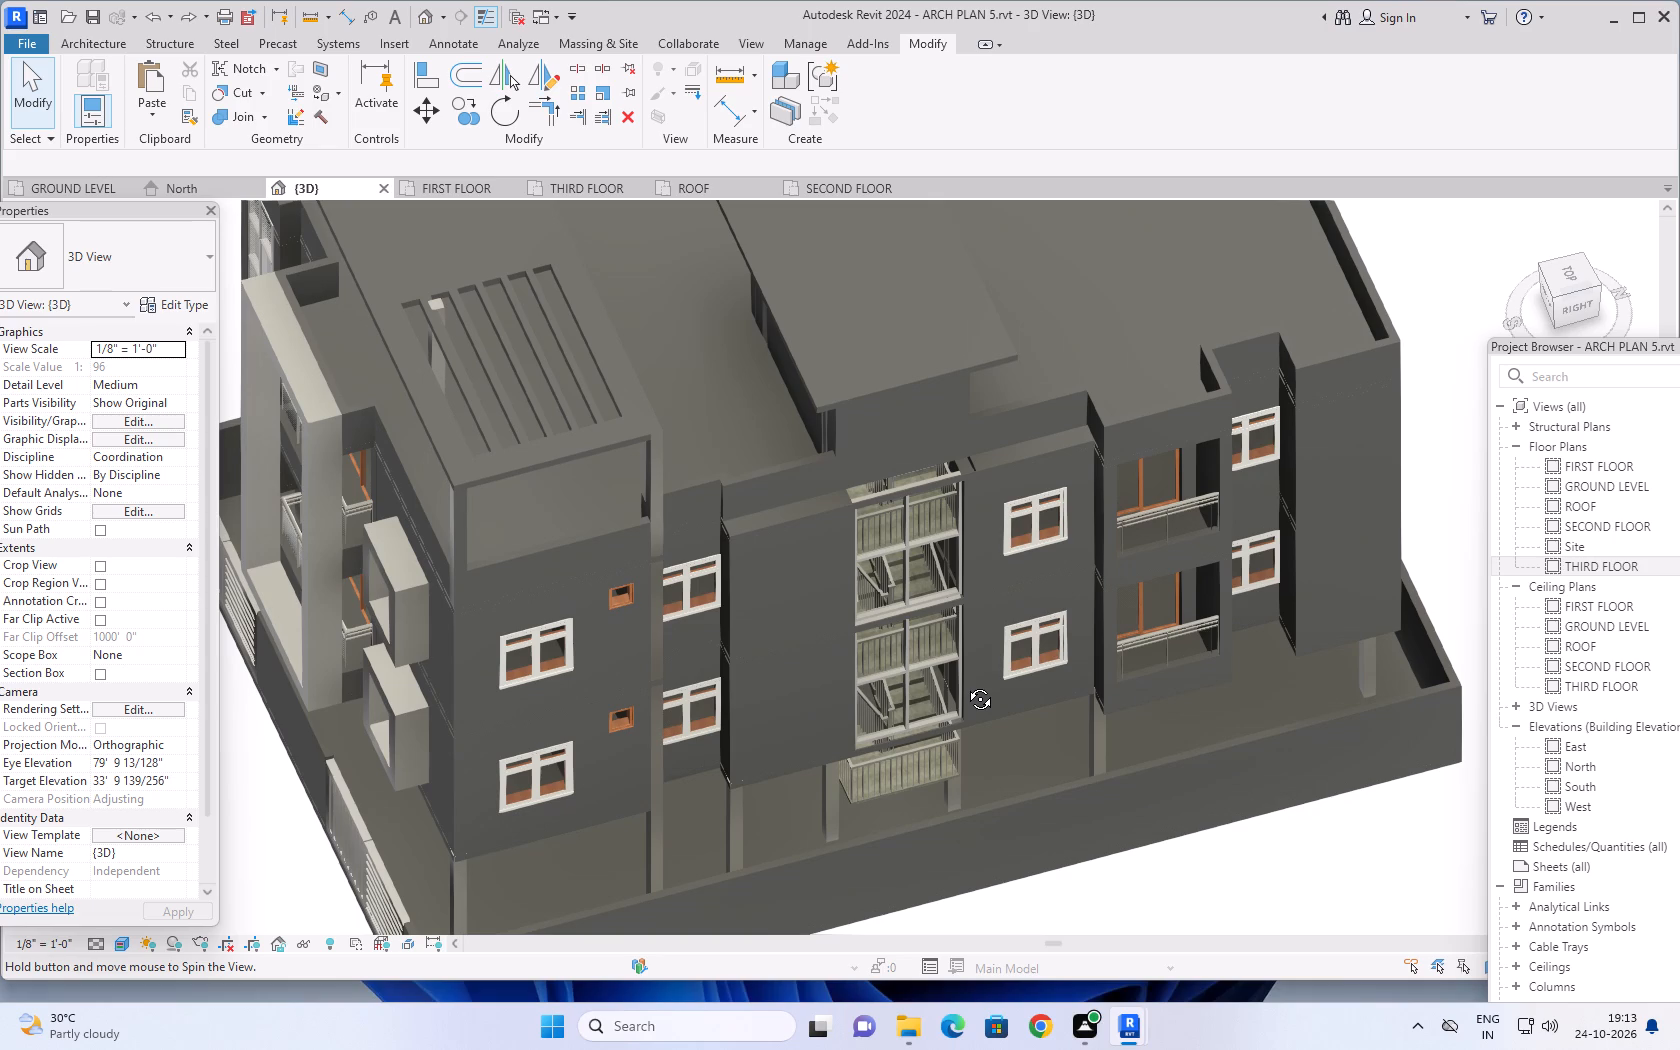
{"action": "middle_click_drag", "start_coordinate": [965, 684], "coordinate": [873, 351], "text": "shift"}
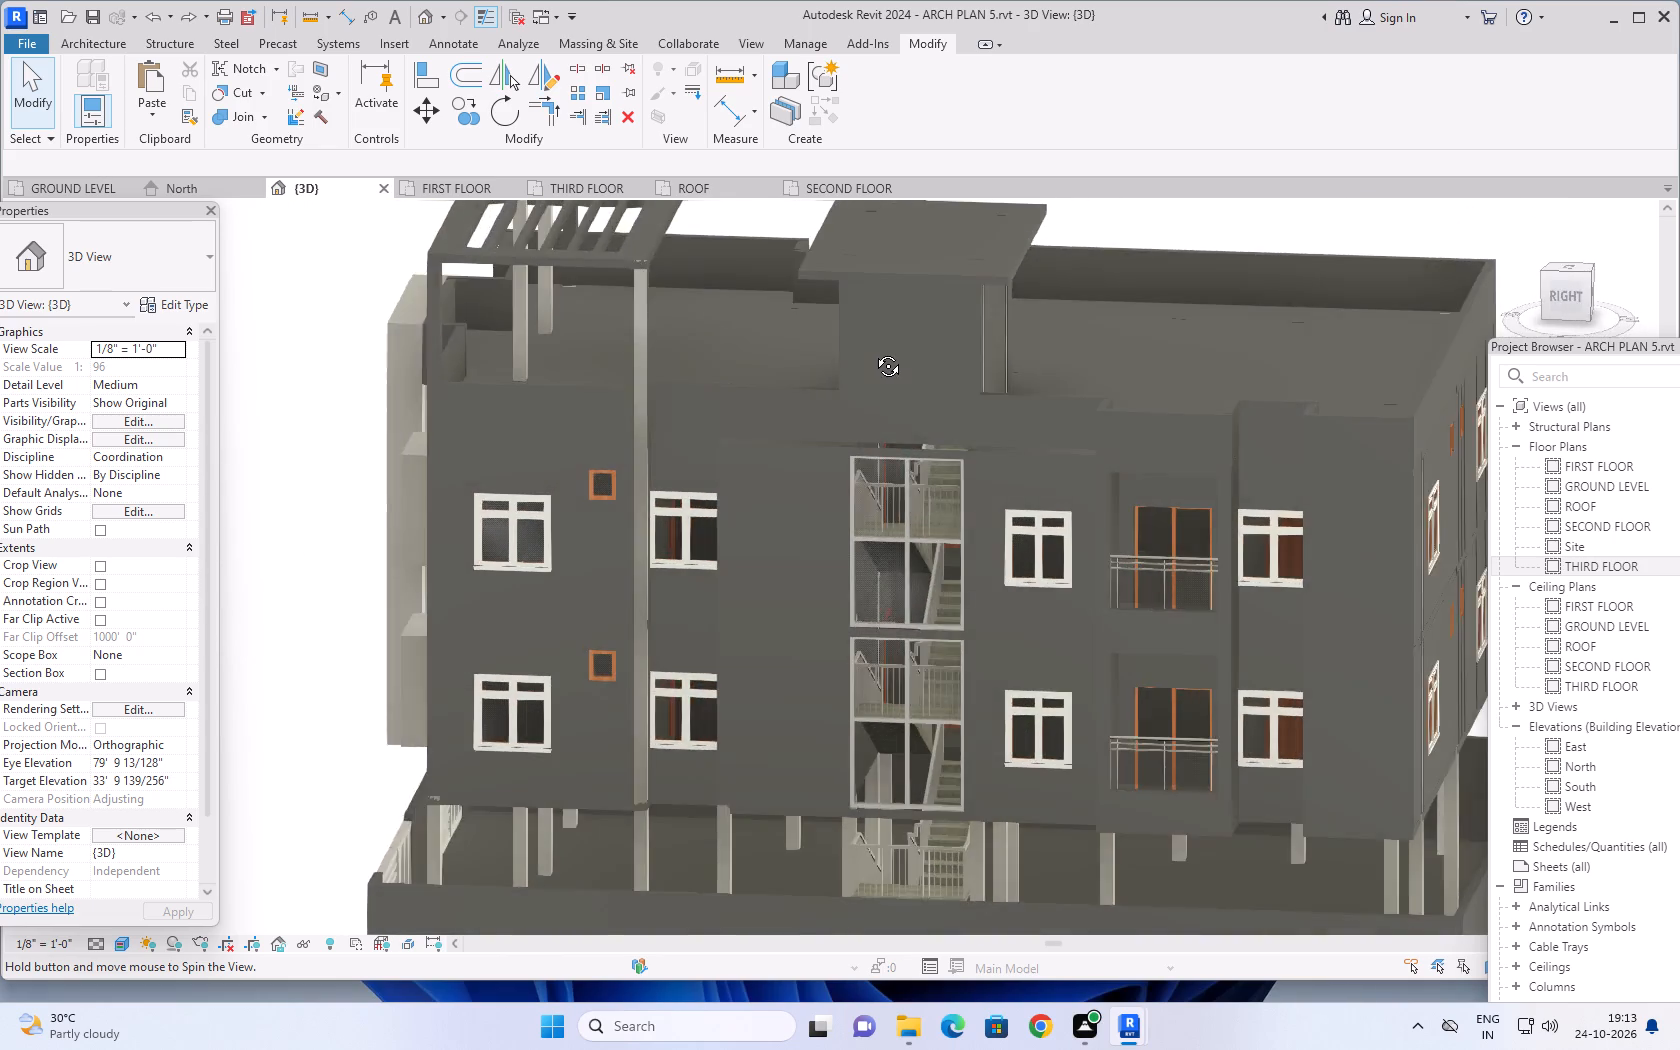
{"action": "middle_click_drag", "start_coordinate": [873, 351], "coordinate": [880, 346], "text": "shift"}
Delete the 6" floor slab on the THIRD FLOOR level in the 3D view.
{"action": "scroll", "coordinate": [650, 430], "scroll_direction": "up", "scroll_amount": 4}
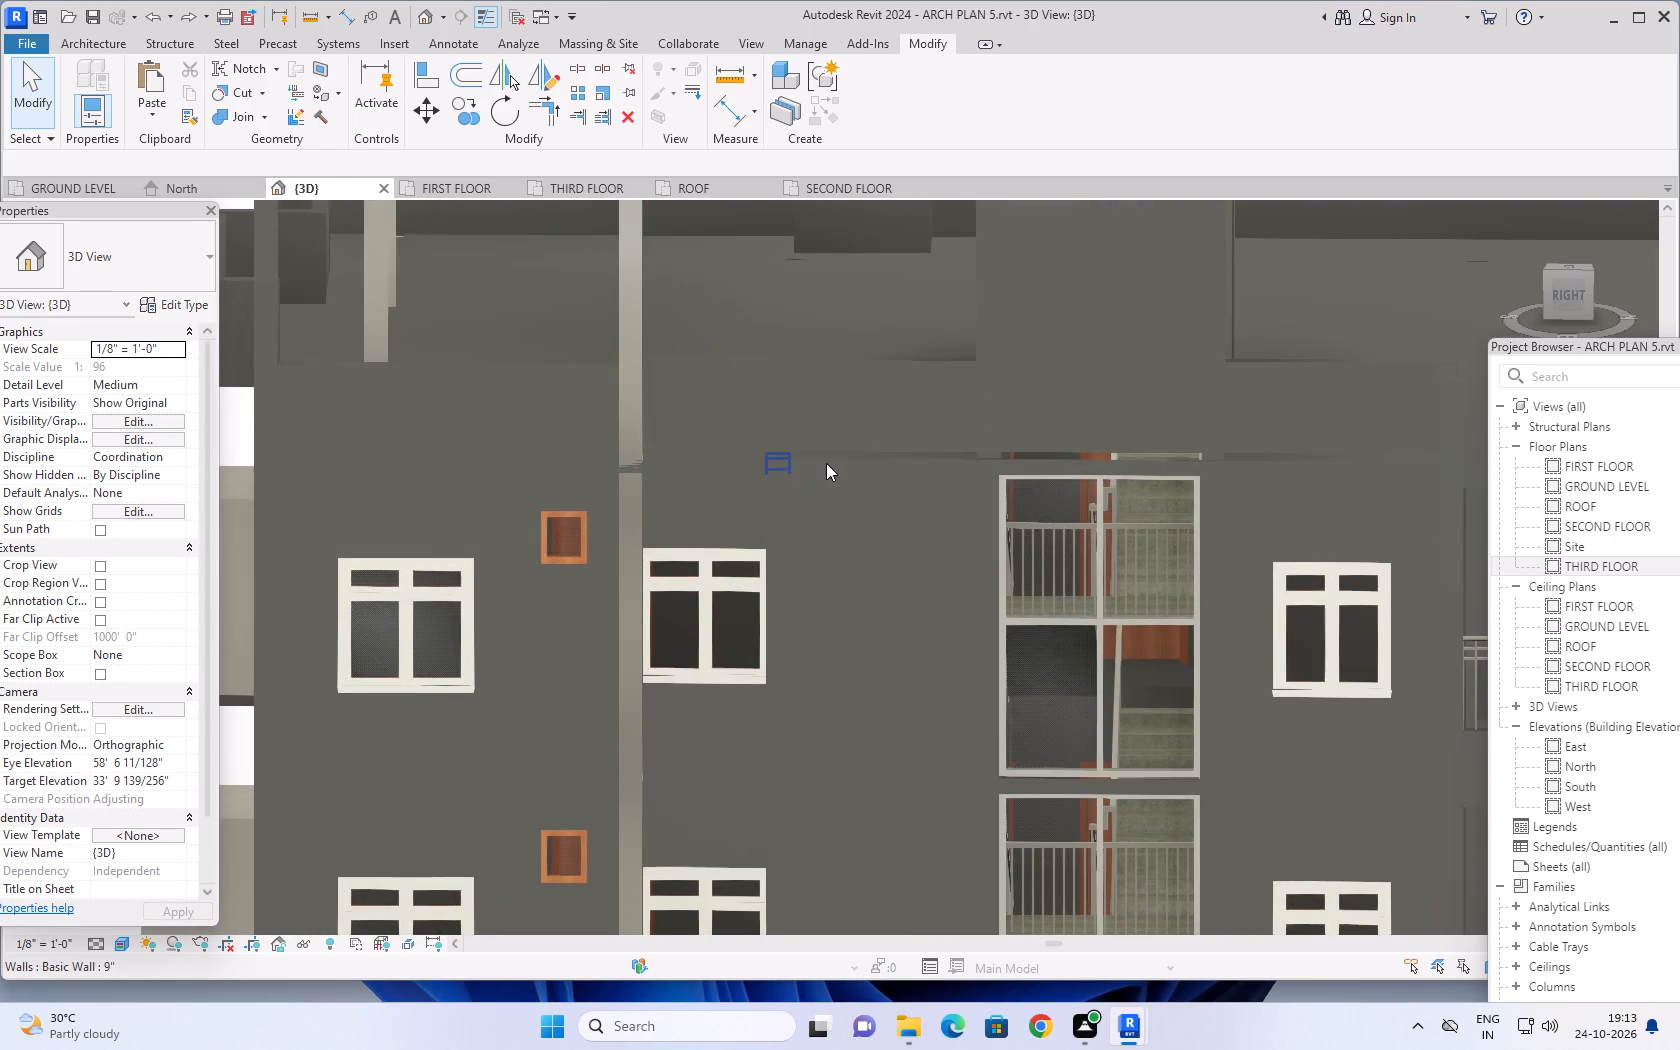
{"action": "left_click", "coordinate": [851, 466]}
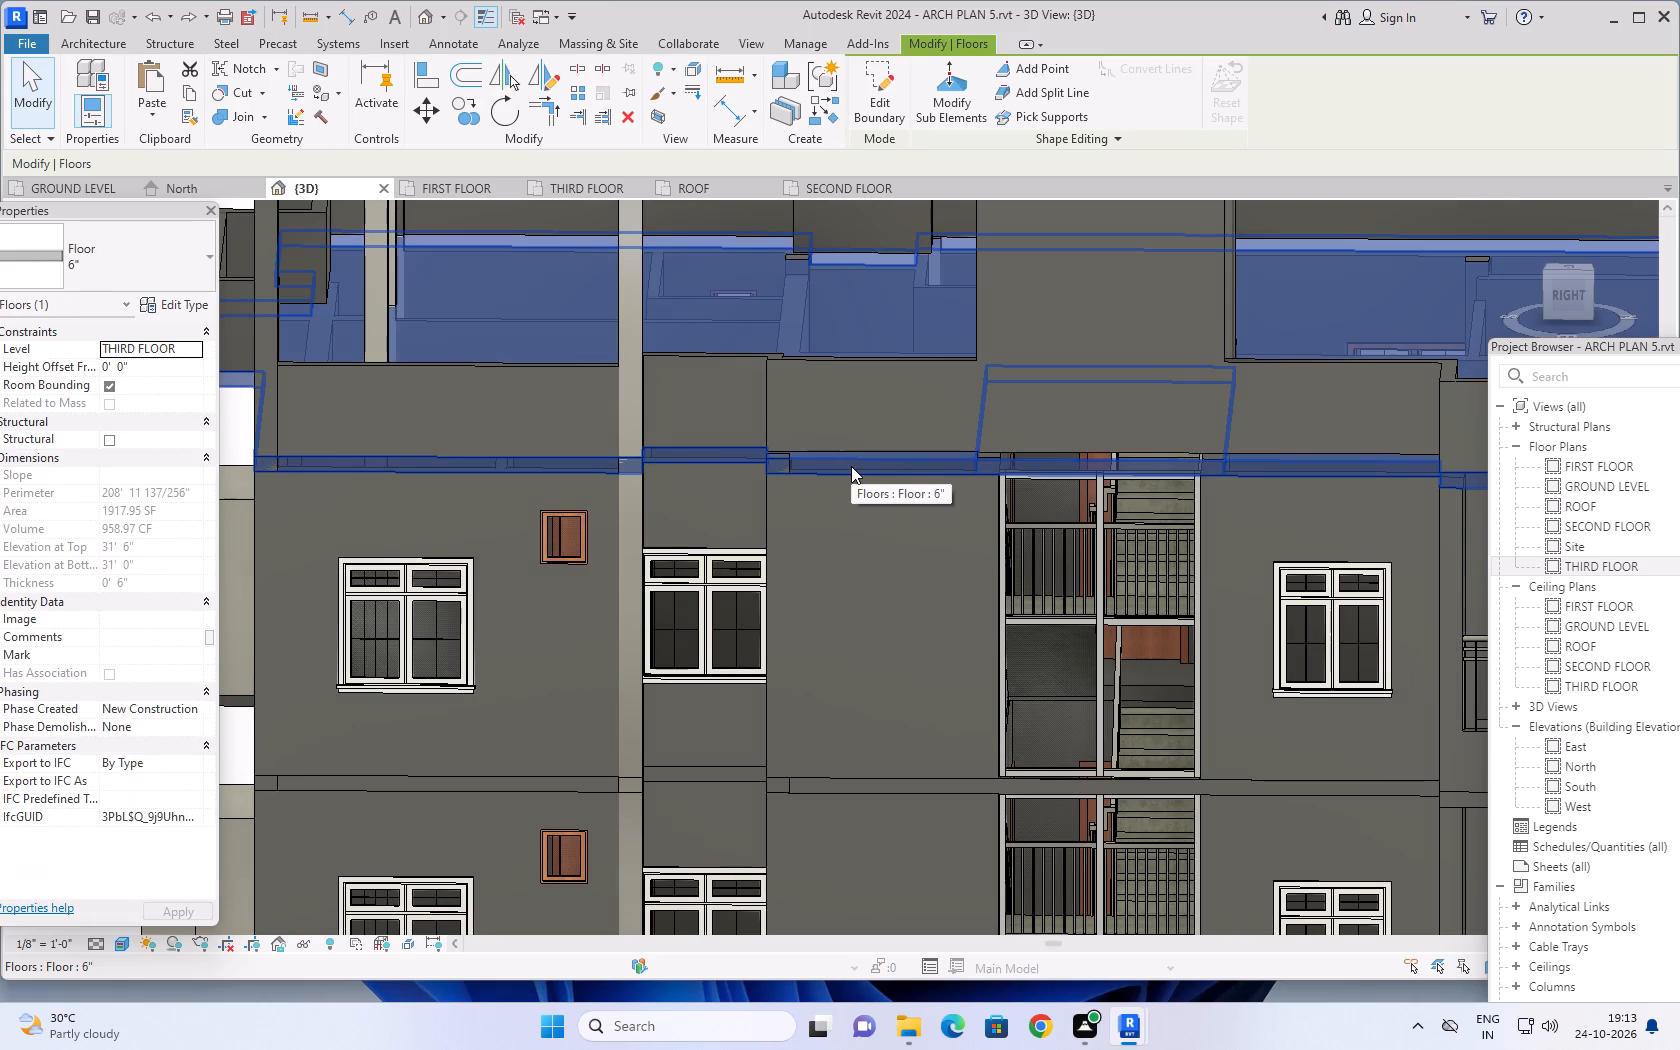
{"action": "key", "text": "Delete"}
Copy the SECOND FLOOR 6" floor slab and paste it aligned to the THIRD FLOOR level.
{"action": "scroll", "coordinate": [867, 474], "scroll_direction": "down", "scroll_amount": 8}
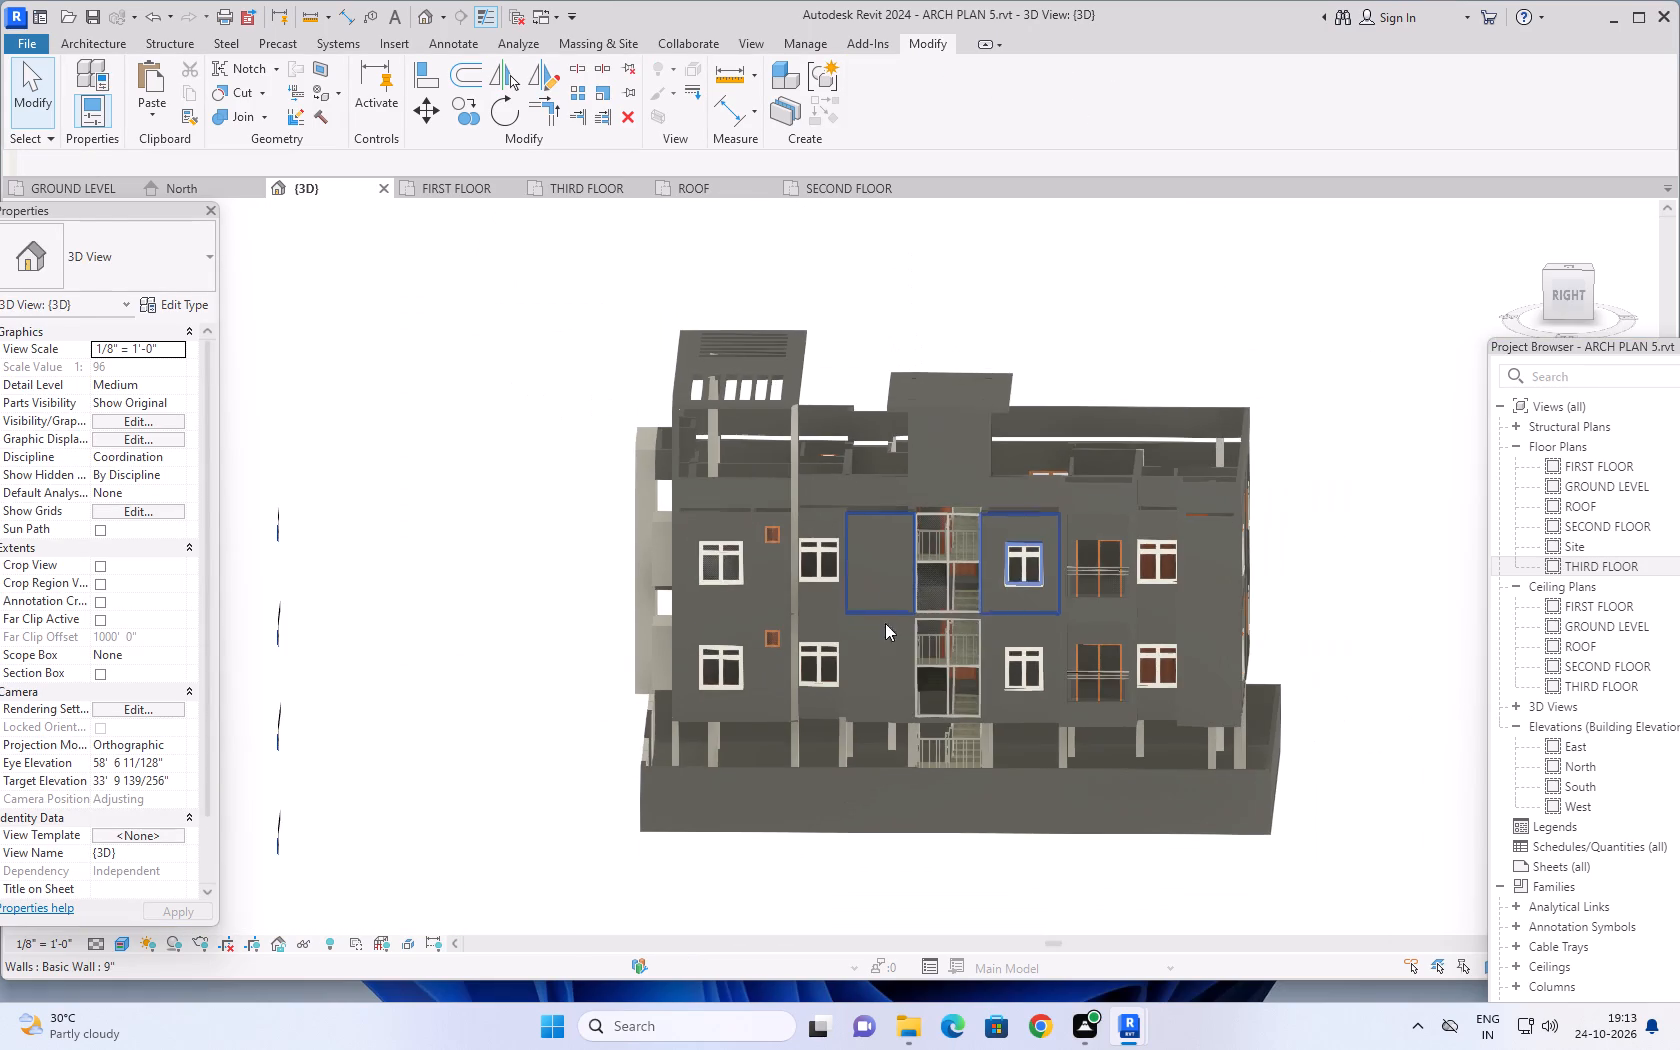
{"action": "scroll", "coordinate": [871, 647], "scroll_direction": "up", "scroll_amount": 9}
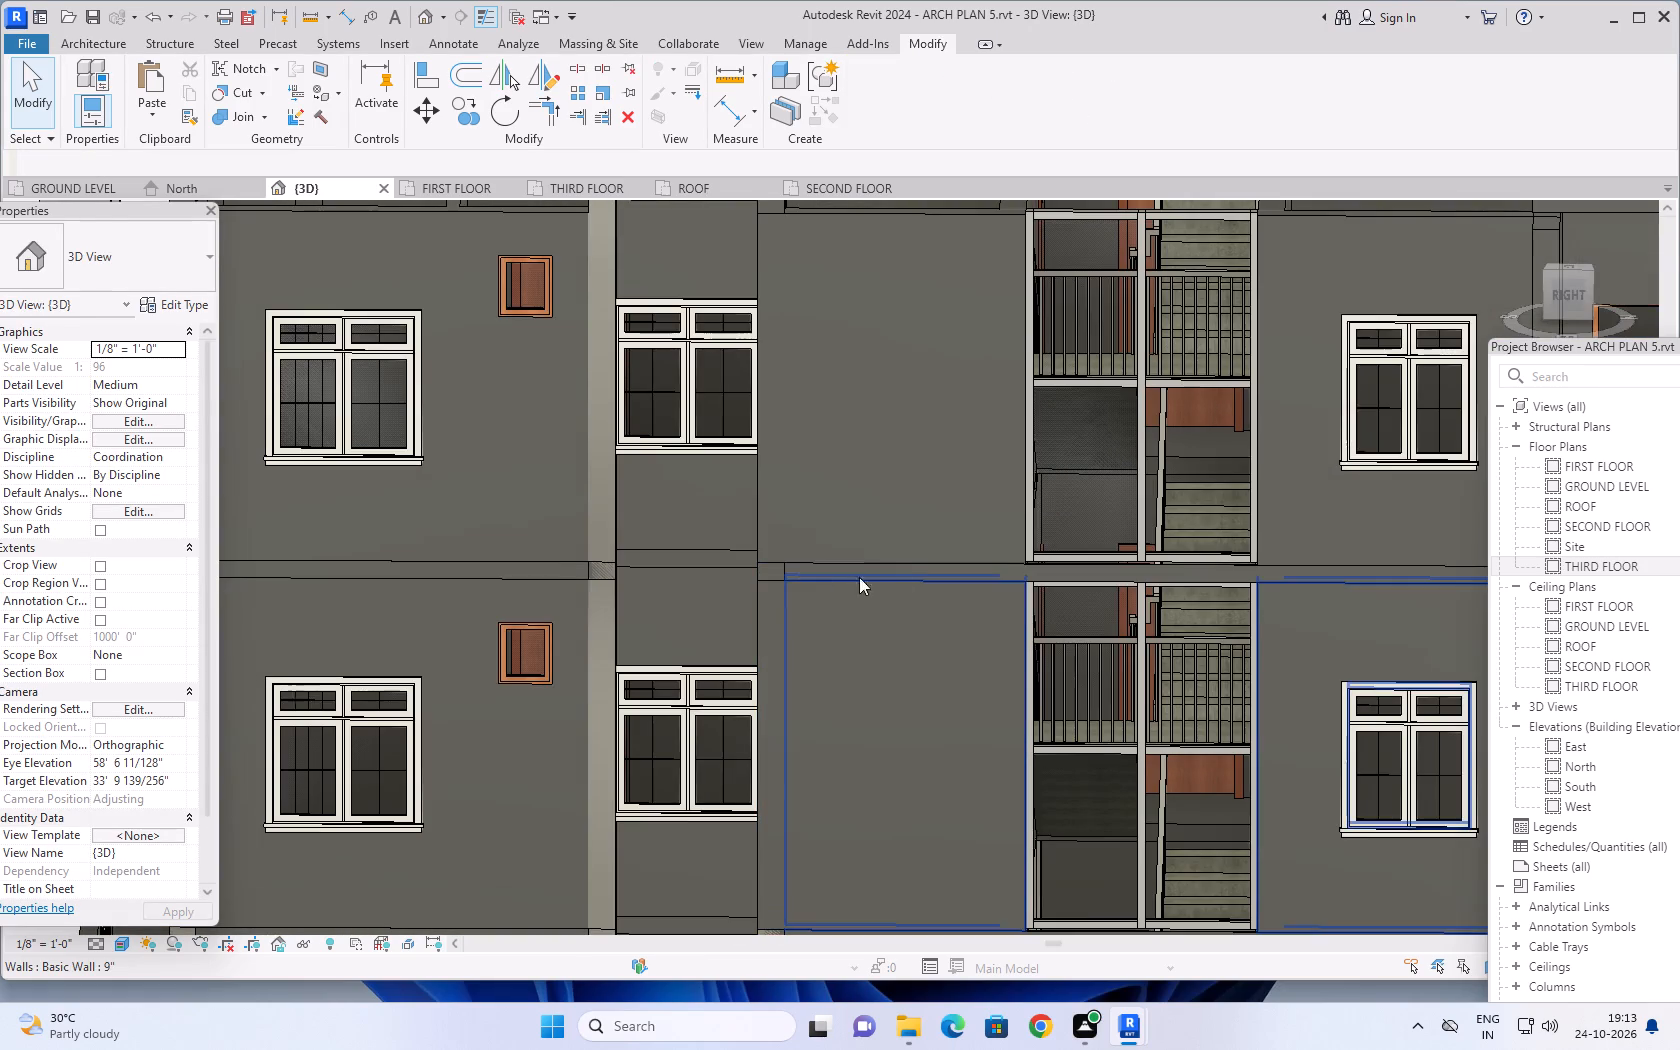
{"action": "left_click", "coordinate": [1039, 567]}
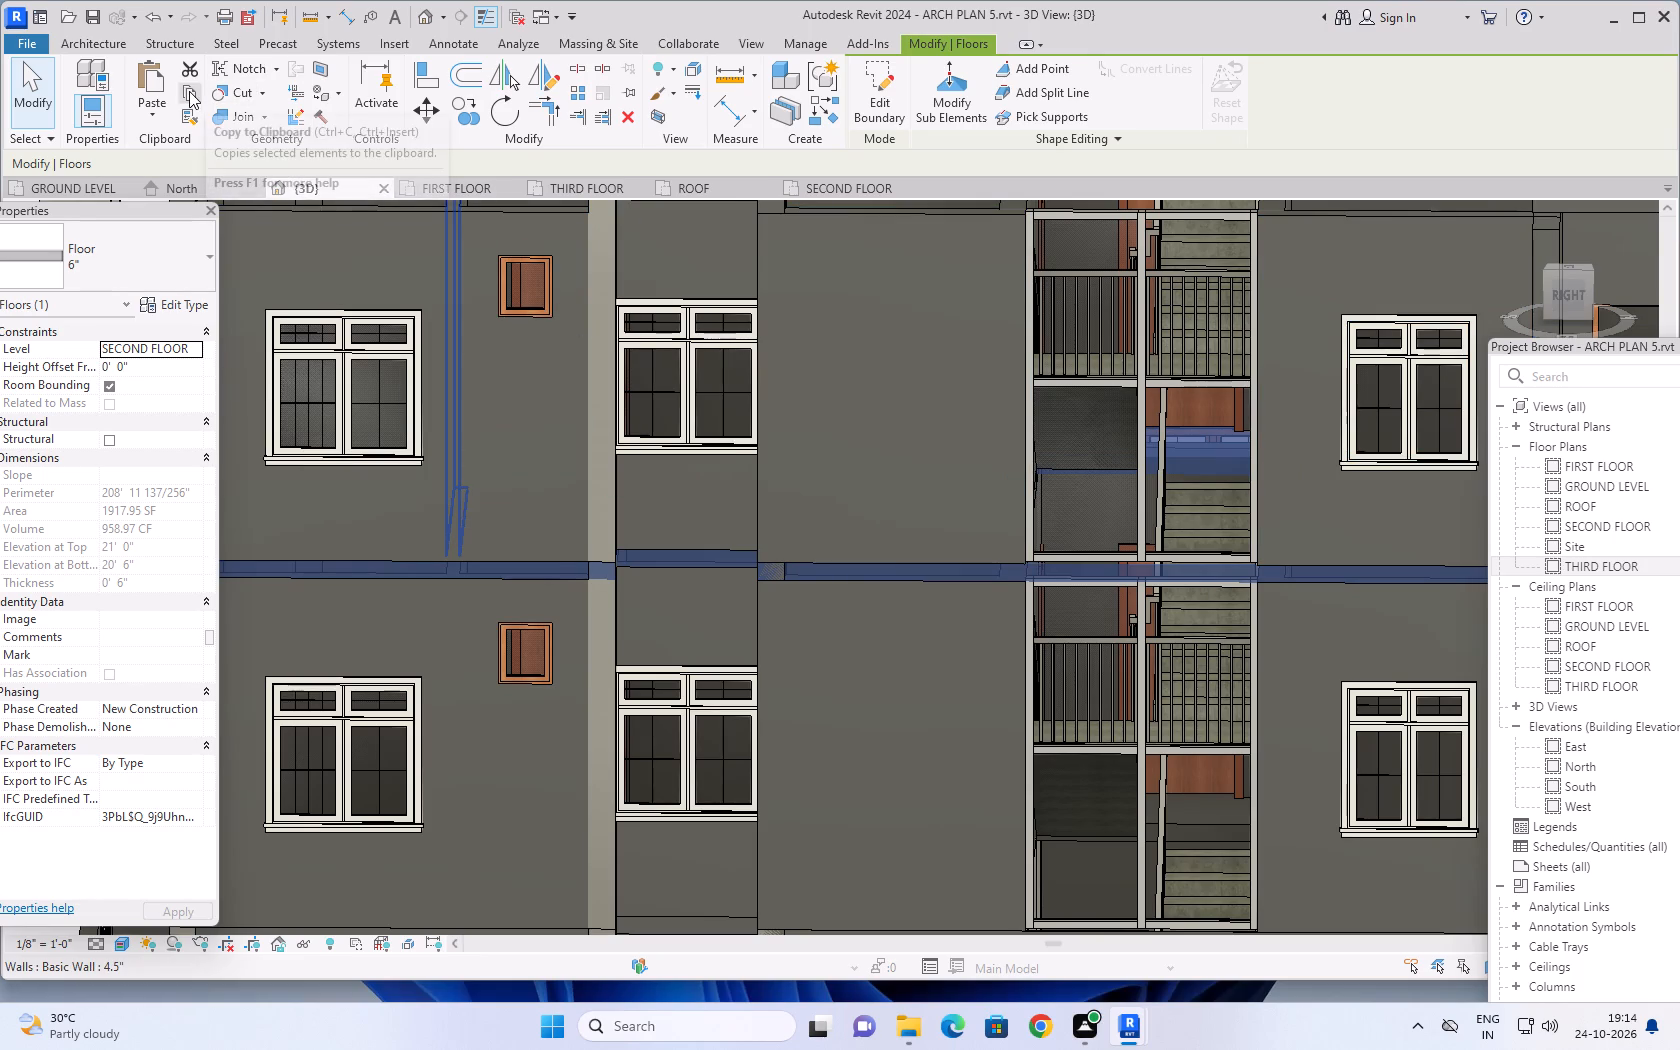
{"action": "left_click", "coordinate": [189, 91]}
{"action": "left_click", "coordinate": [165, 112]}
{"action": "left_click", "coordinate": [271, 186]}
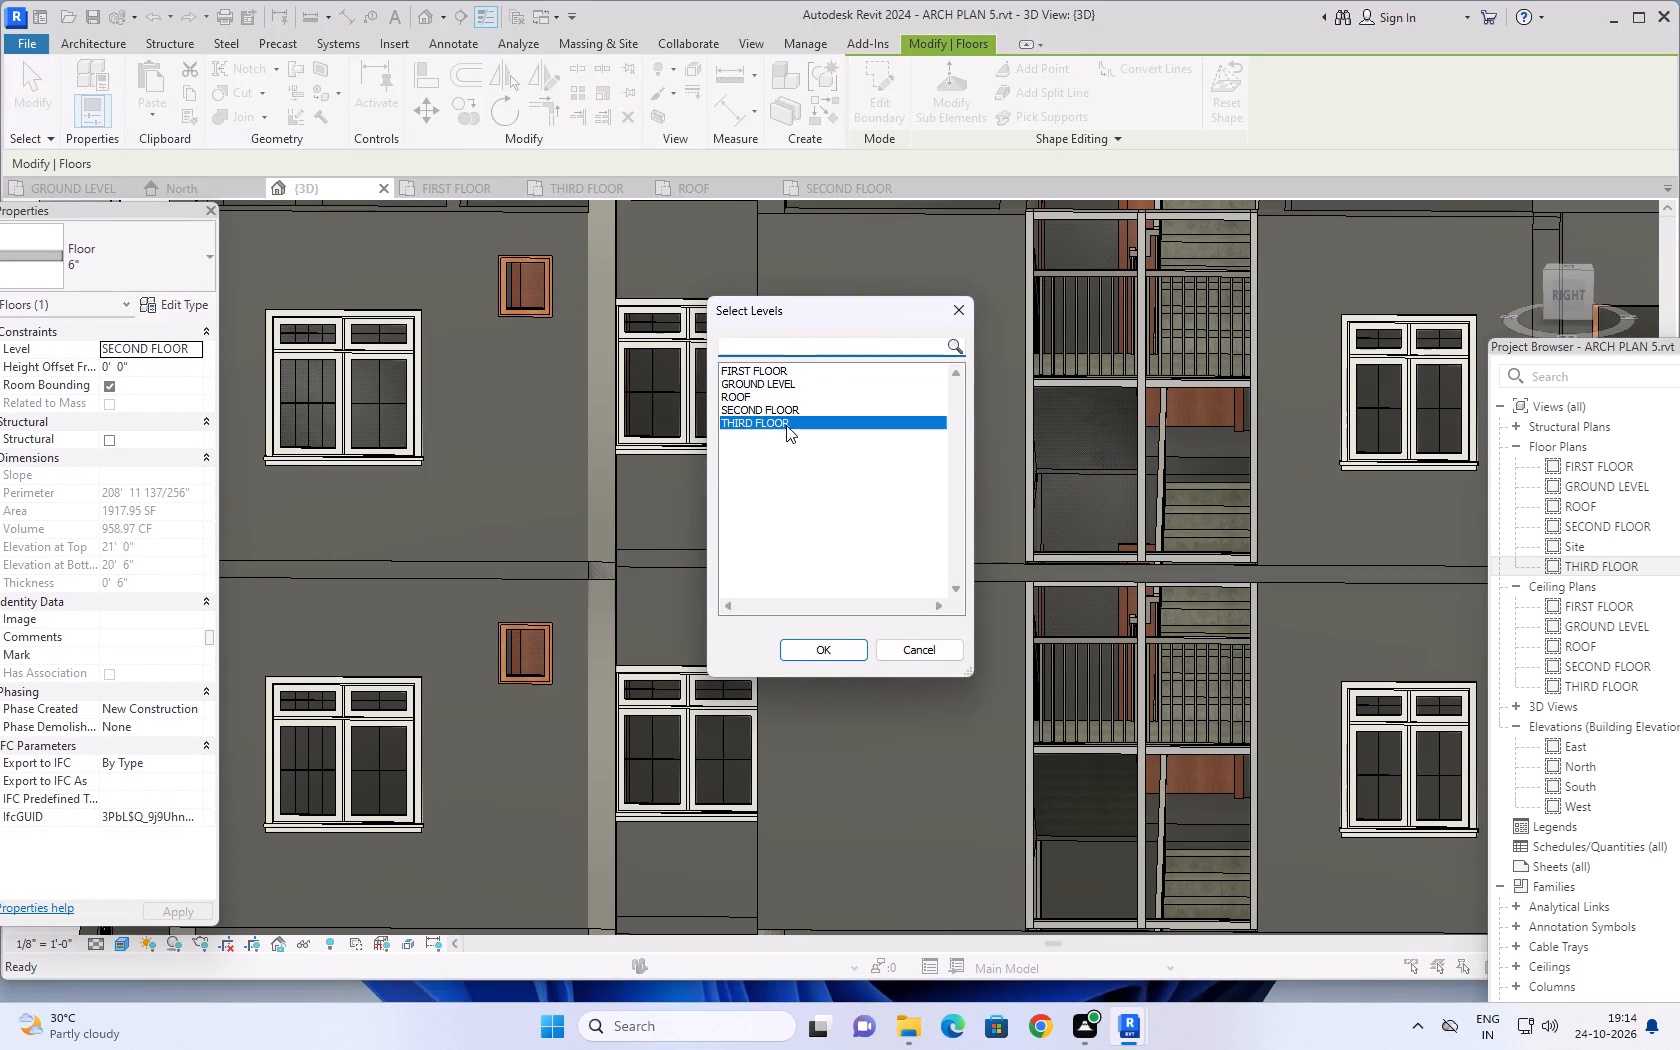
{"action": "left_click", "coordinate": [786, 425]}
{"action": "left_click", "coordinate": [837, 652]}
{"action": "scroll", "coordinate": [870, 537], "scroll_direction": "down", "scroll_amount": 3}
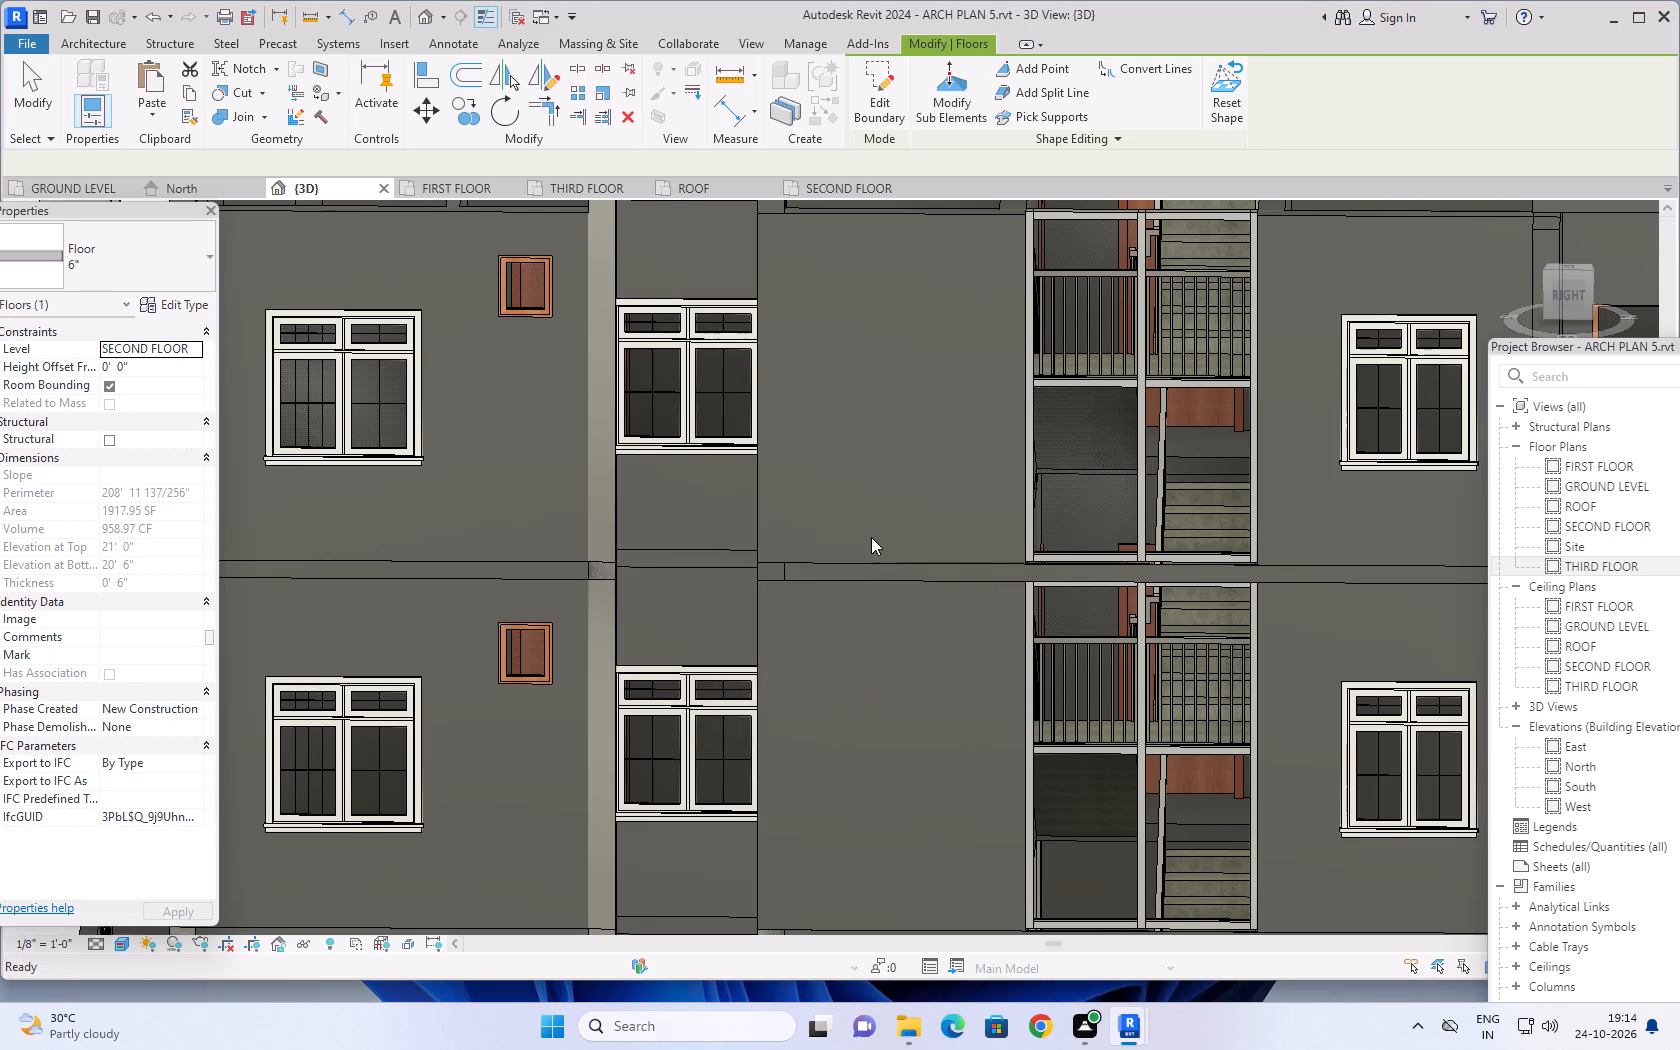
{"action": "scroll", "coordinate": [872, 539], "scroll_direction": "down", "scroll_amount": 2}
{"action": "key", "text": "Escape"}
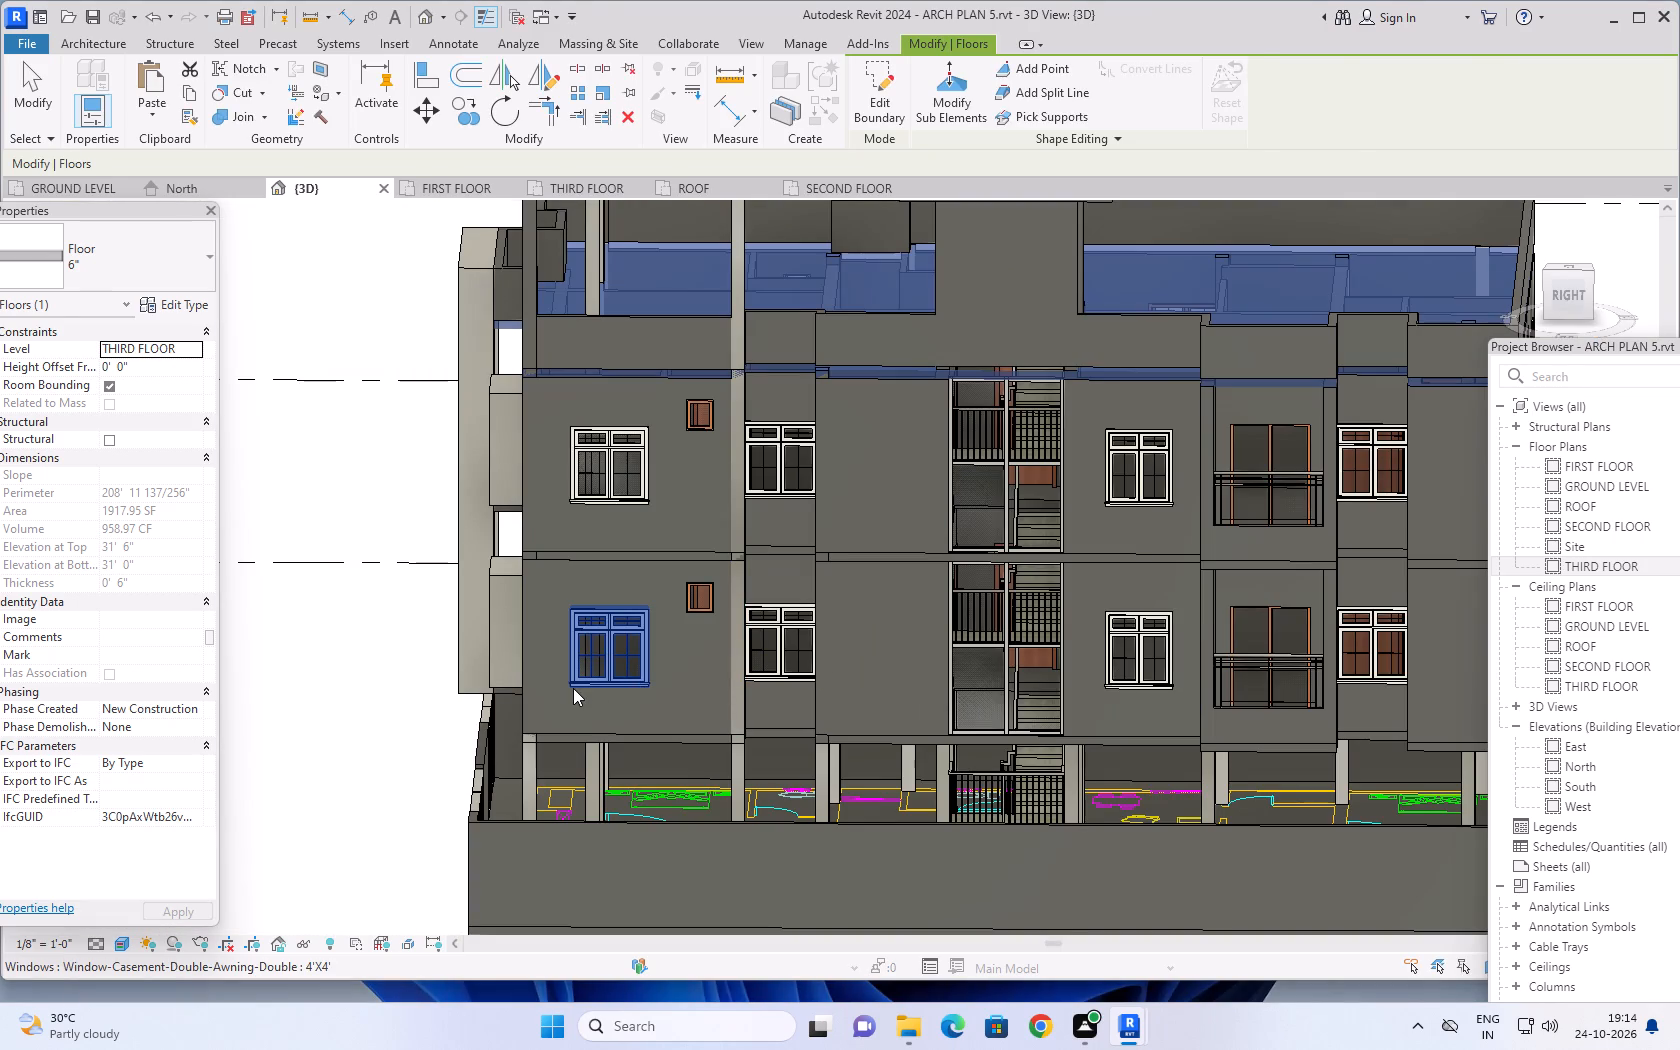
In the THIRD FLOOR plan, nudge the 6" parapet wall beside the stairwell outward about 1'-3" to the floor slab's outer edge.
{"action": "middle_click_drag", "start_coordinate": [292, 594], "coordinate": [392, 680], "text": "shift"}
{"action": "scroll", "coordinate": [310, 603], "scroll_direction": "down", "scroll_amount": 1, "text": "shift"}
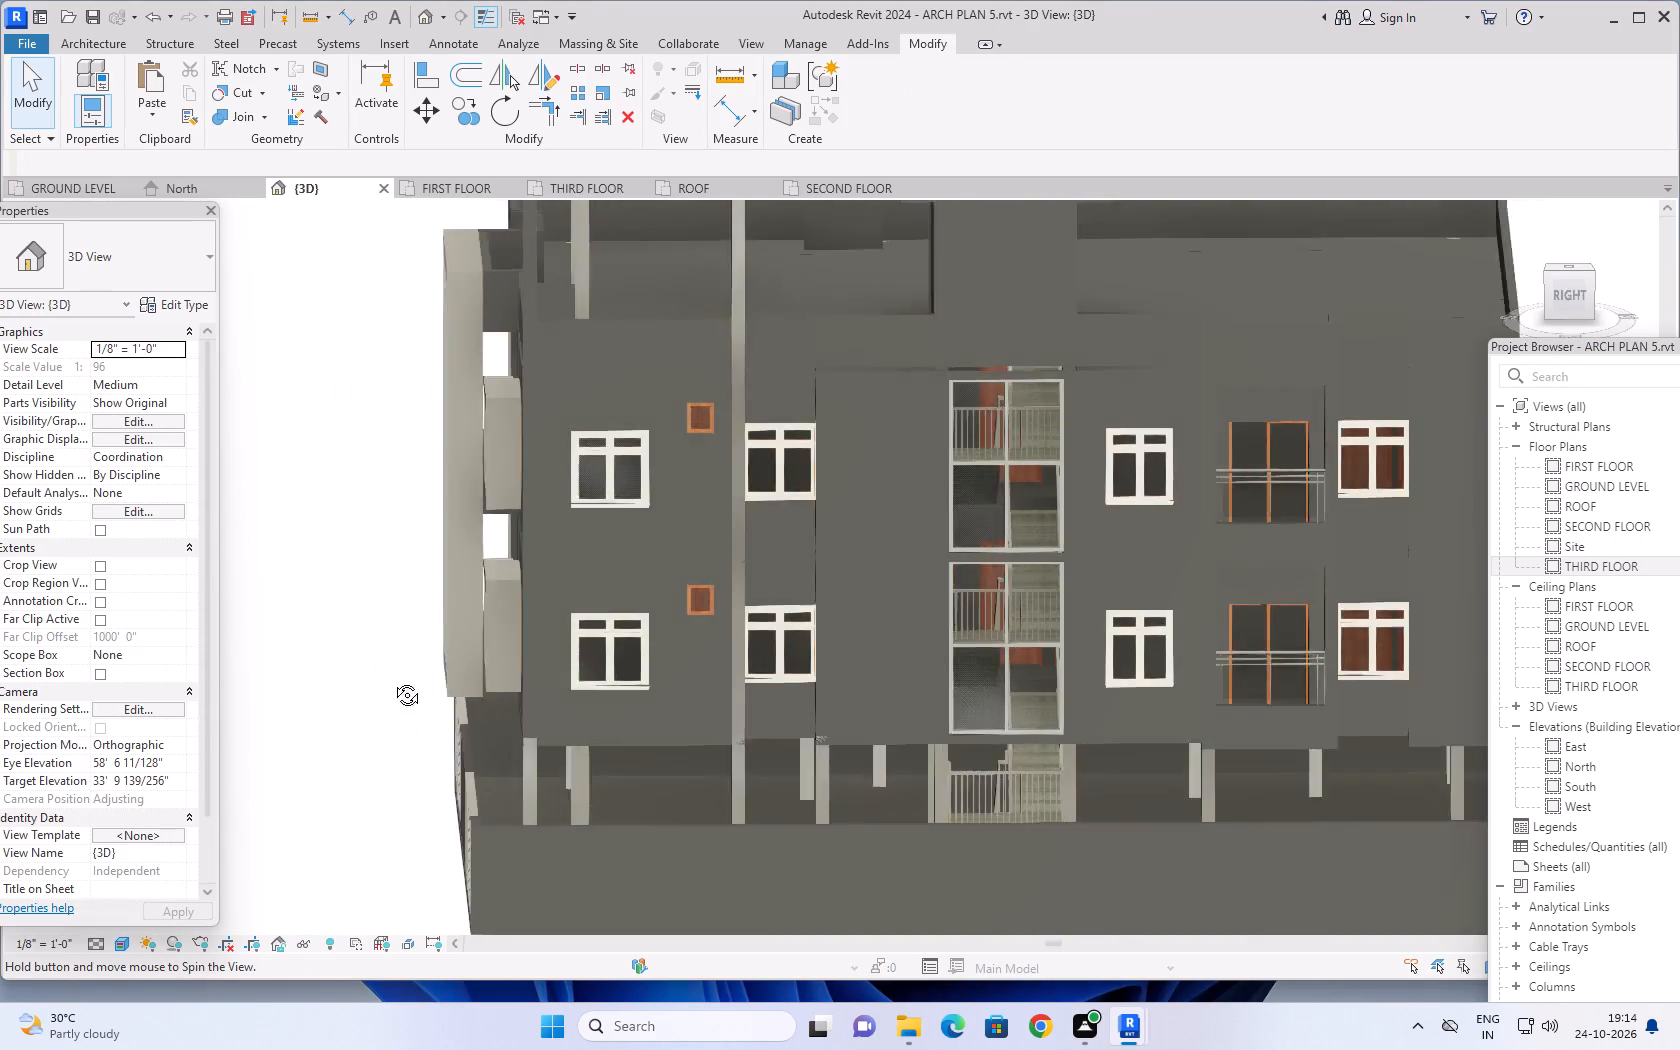
{"action": "middle_click_drag", "start_coordinate": [392, 680], "coordinate": [622, 840], "text": "shift"}
{"action": "middle_click_drag", "start_coordinate": [1252, 602], "coordinate": [1195, 739]}
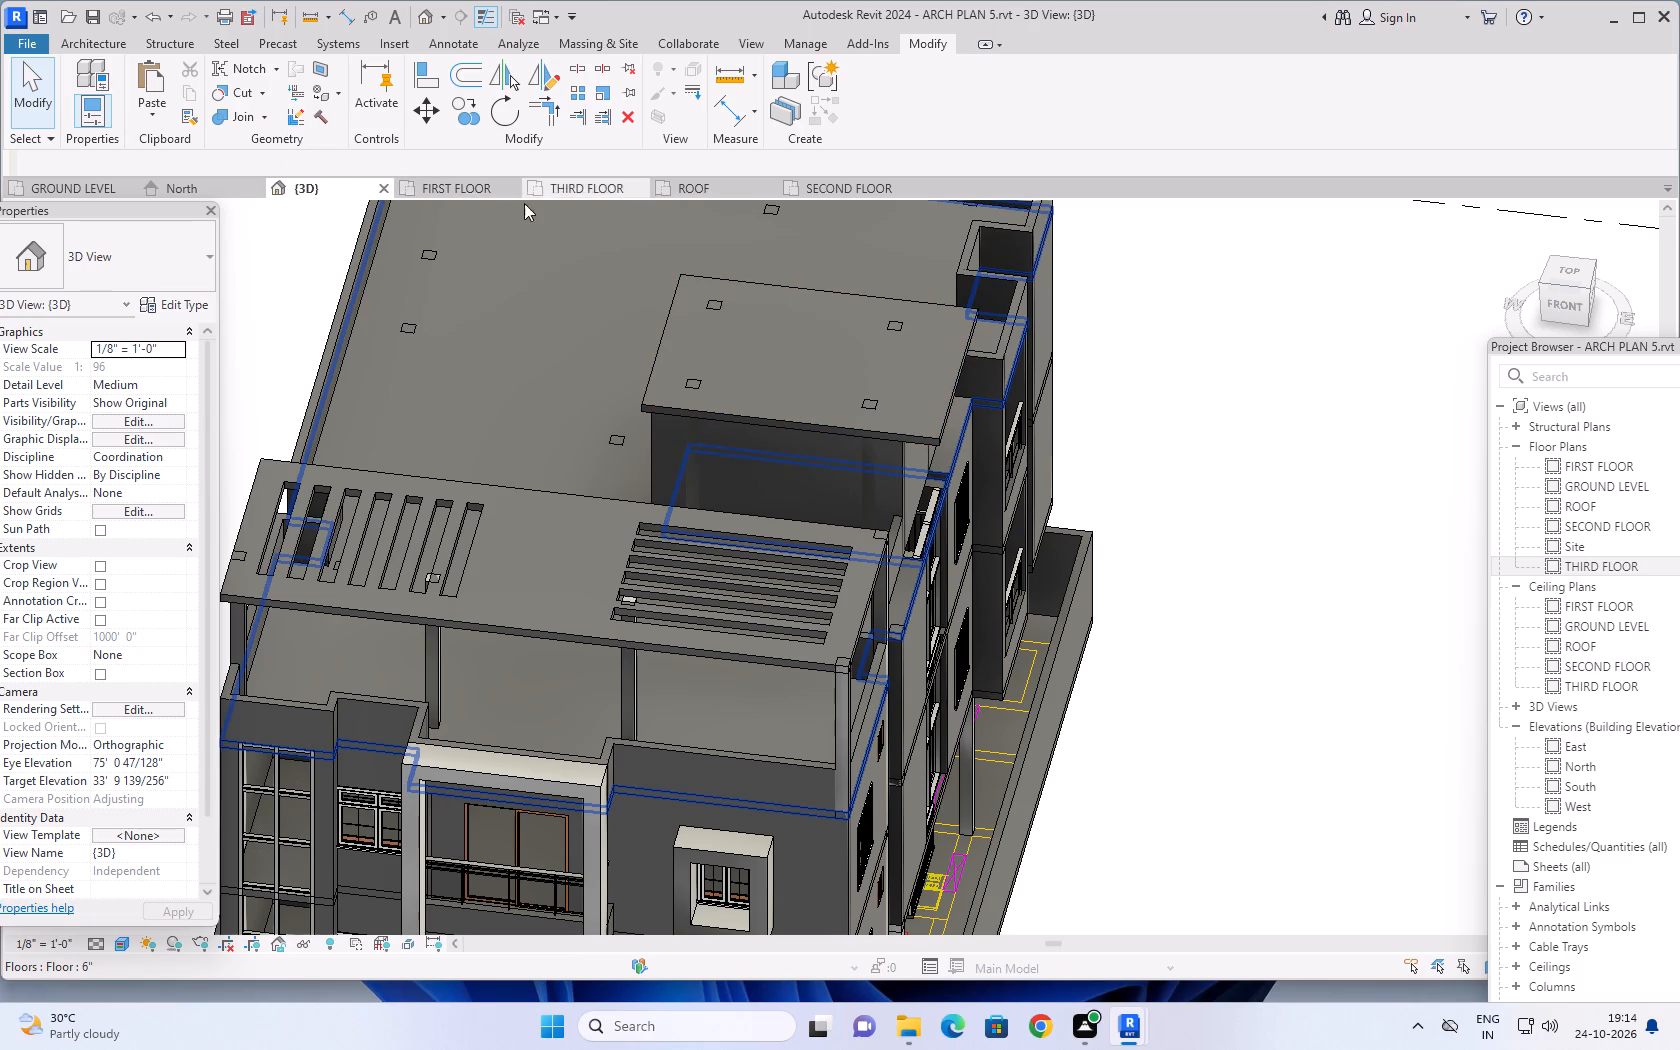
{"action": "left_click", "coordinate": [565, 182]}
{"action": "middle_click_drag", "start_coordinate": [1191, 487], "coordinate": [1149, 442]}
{"action": "left_click", "coordinate": [1040, 438]}
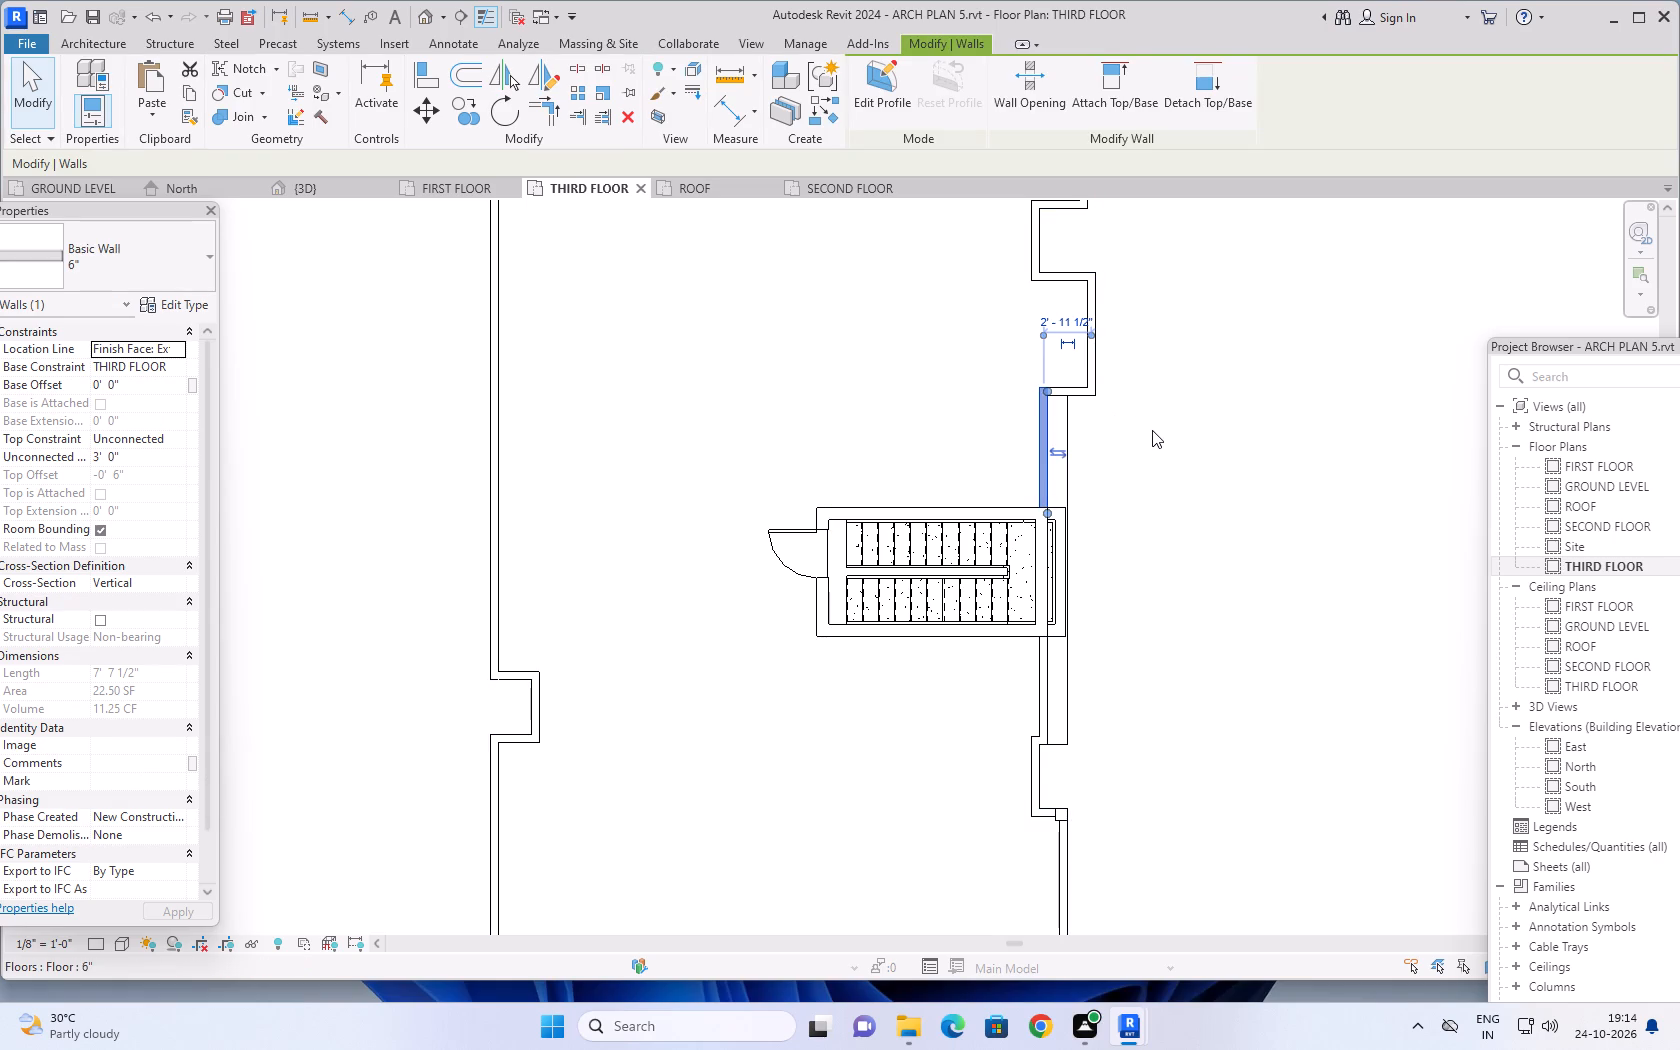
{"action": "key", "text": "Right"}
{"action": "key", "text": "Right"}
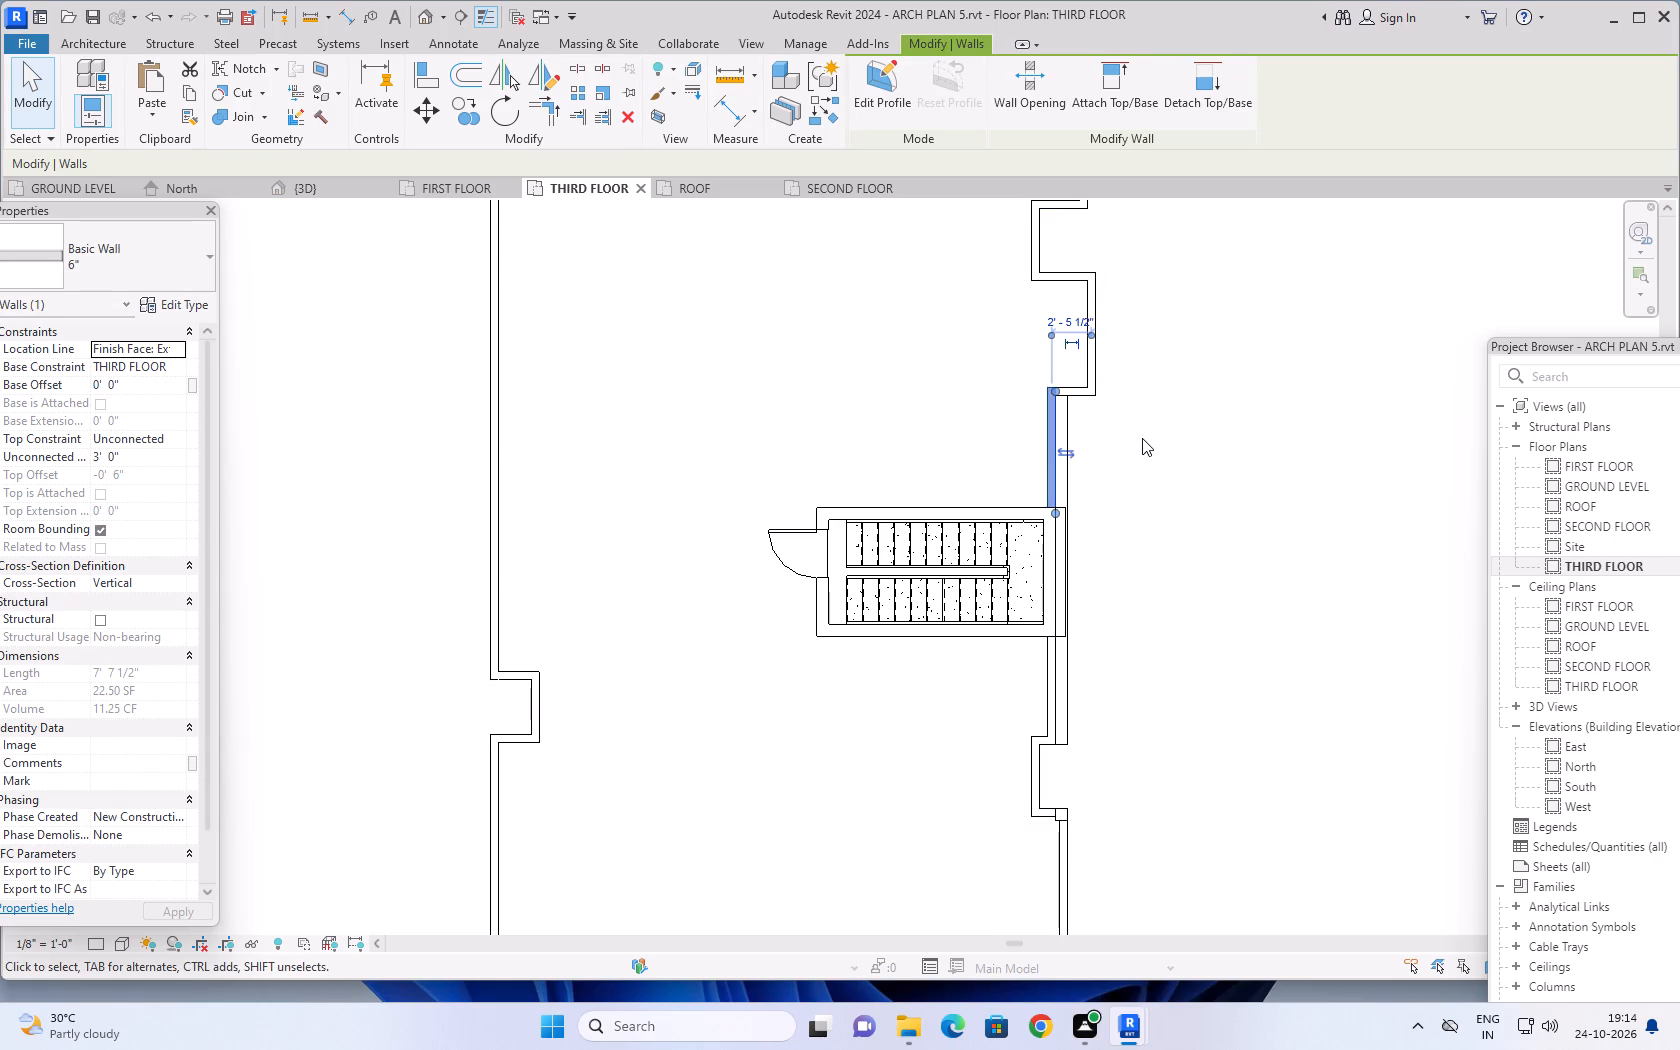
{"action": "key", "text": "Right"}
{"action": "key", "text": "Right"}
{"action": "key", "text": "Right"}
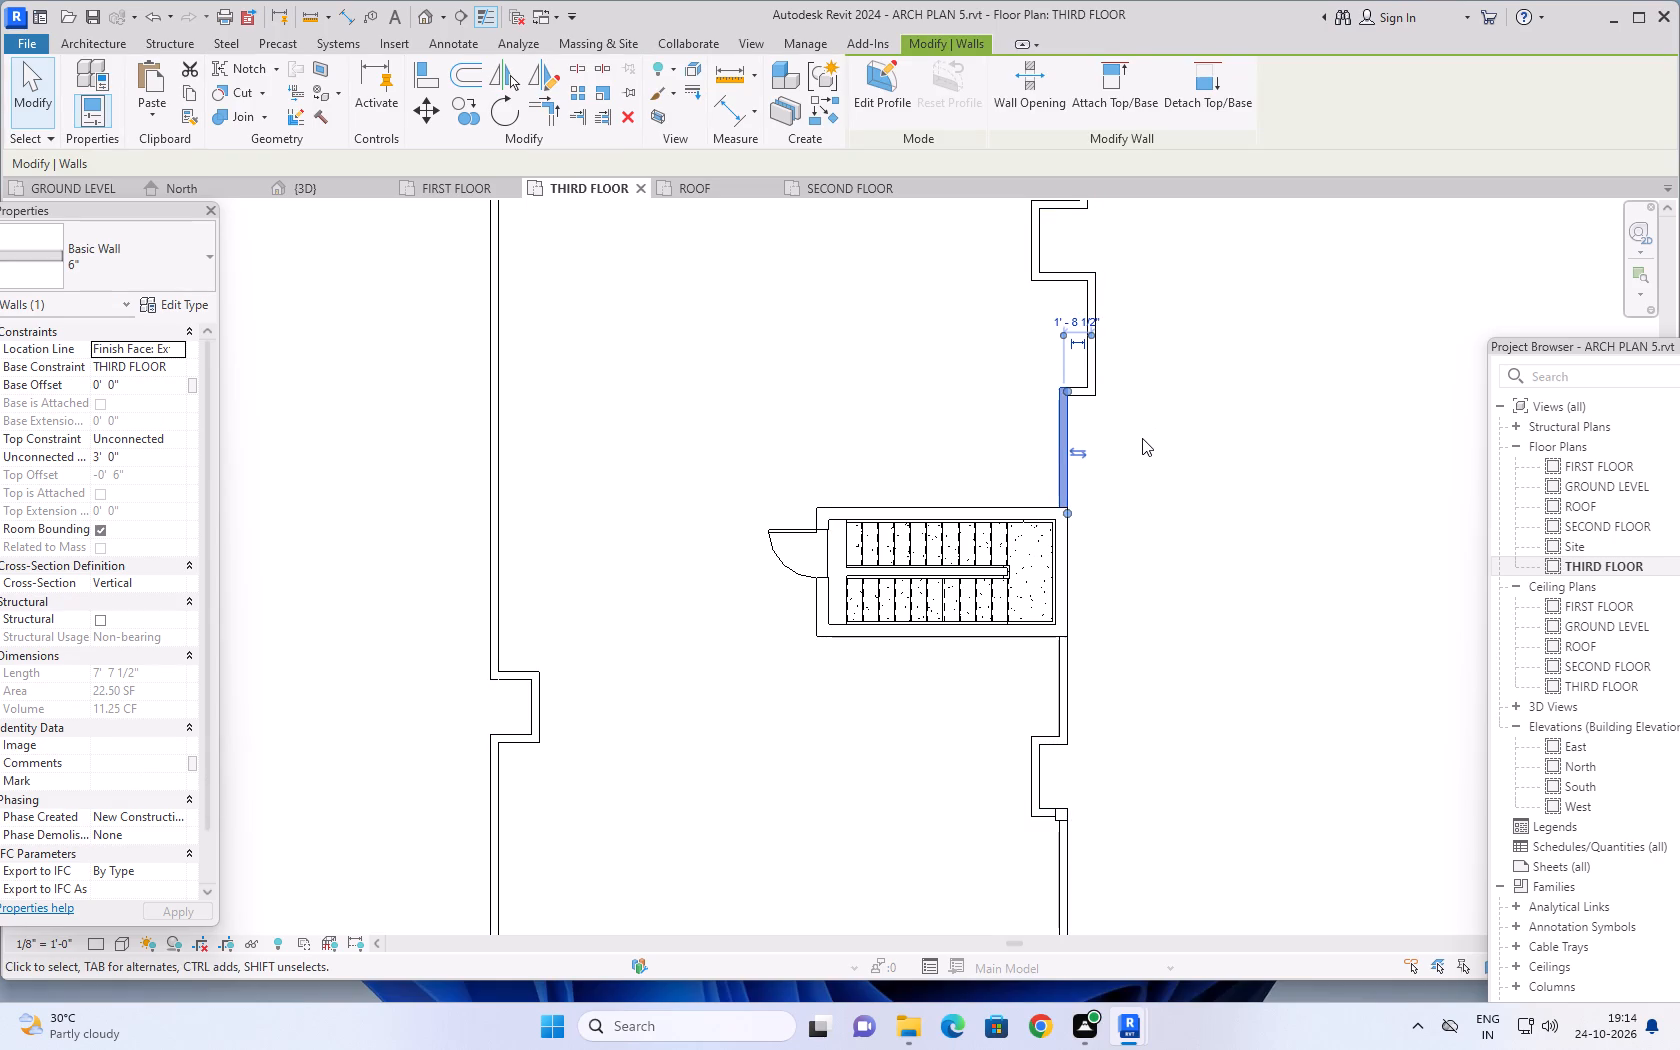
{"action": "scroll", "coordinate": [1085, 629], "scroll_direction": "up", "scroll_amount": 5}
{"action": "left_click", "coordinate": [1127, 499]}
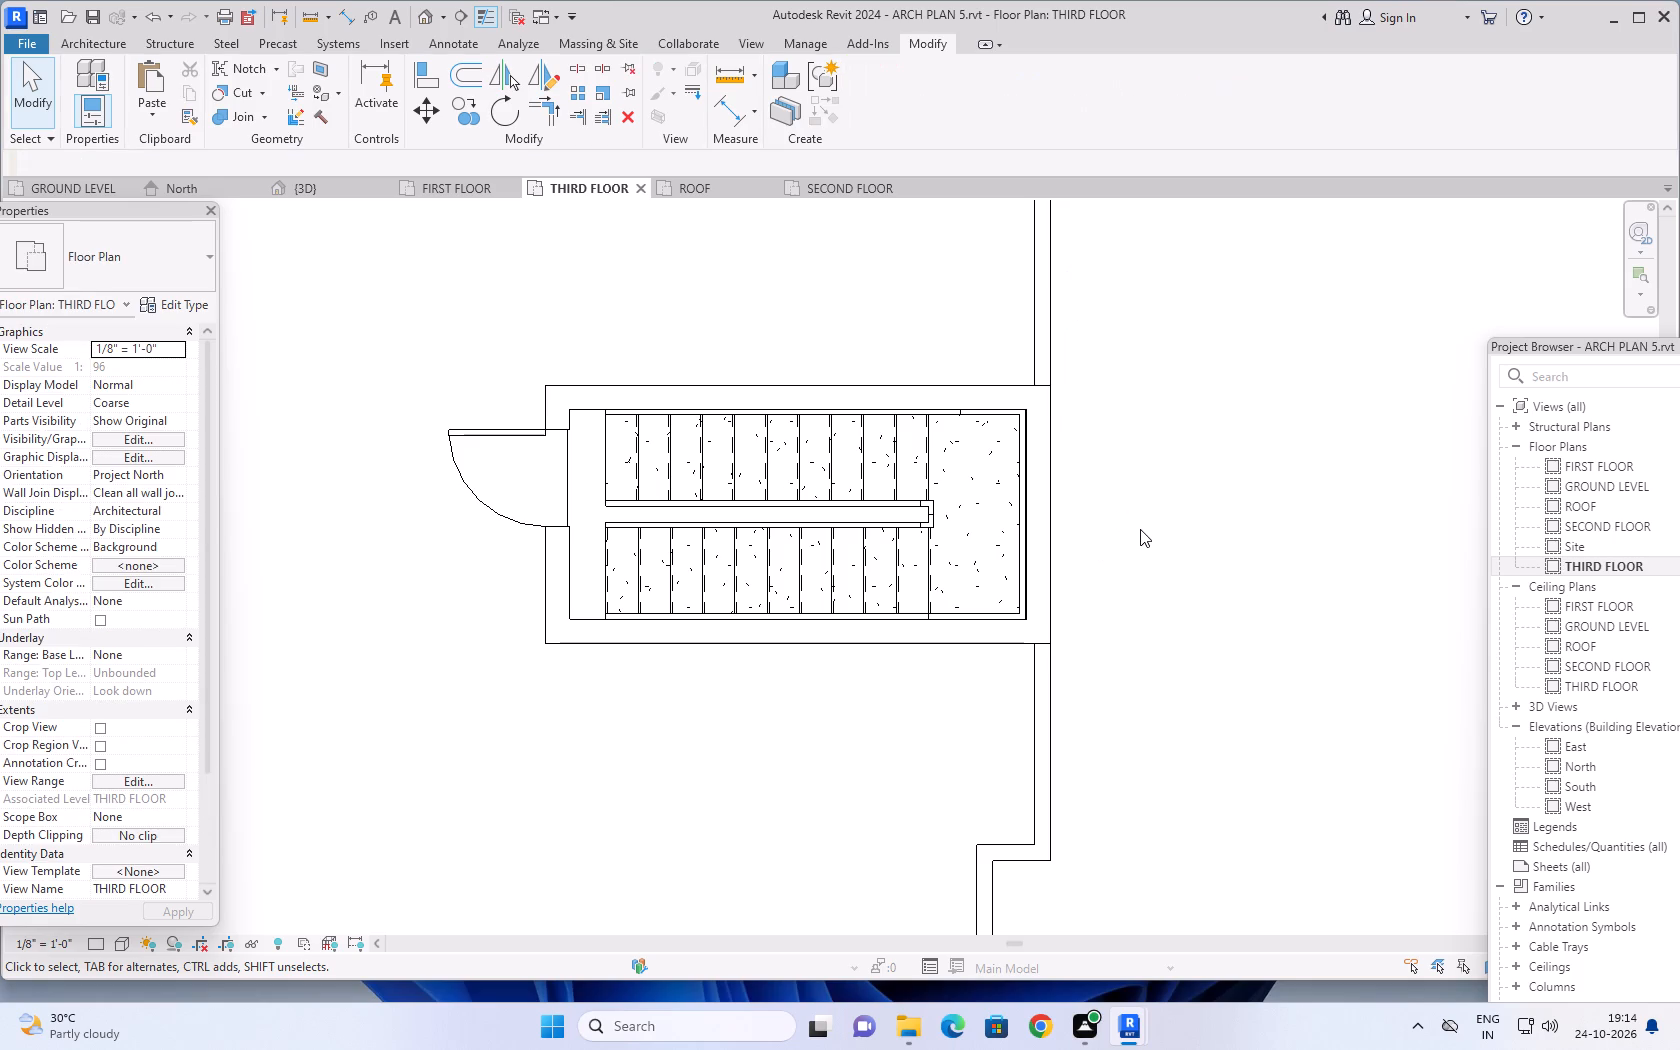
Draw a Storefront 2 curtain wall about 6'-6" long across the stairwell's outer side, from THIRD FLOOR to ROOF with a -6" top offset.
{"action": "scroll", "coordinate": [1146, 535], "scroll_direction": "down", "scroll_amount": 3}
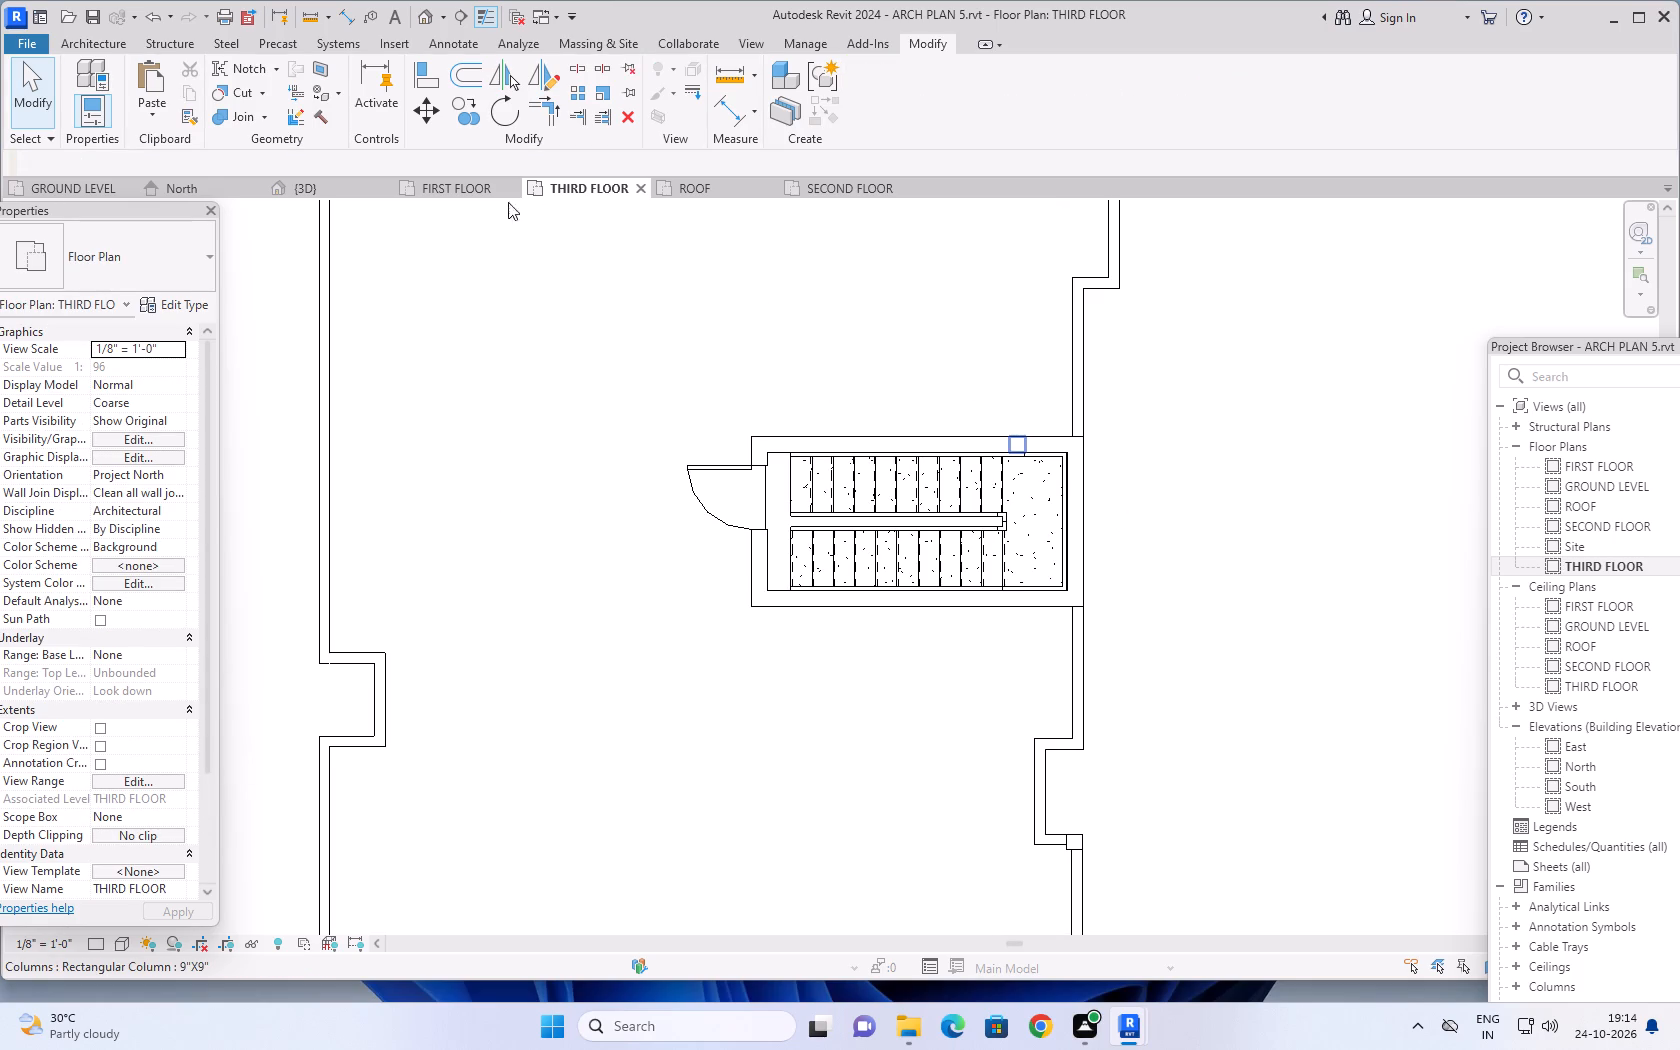
{"action": "scroll", "coordinate": [1099, 493], "scroll_direction": "up", "scroll_amount": 4}
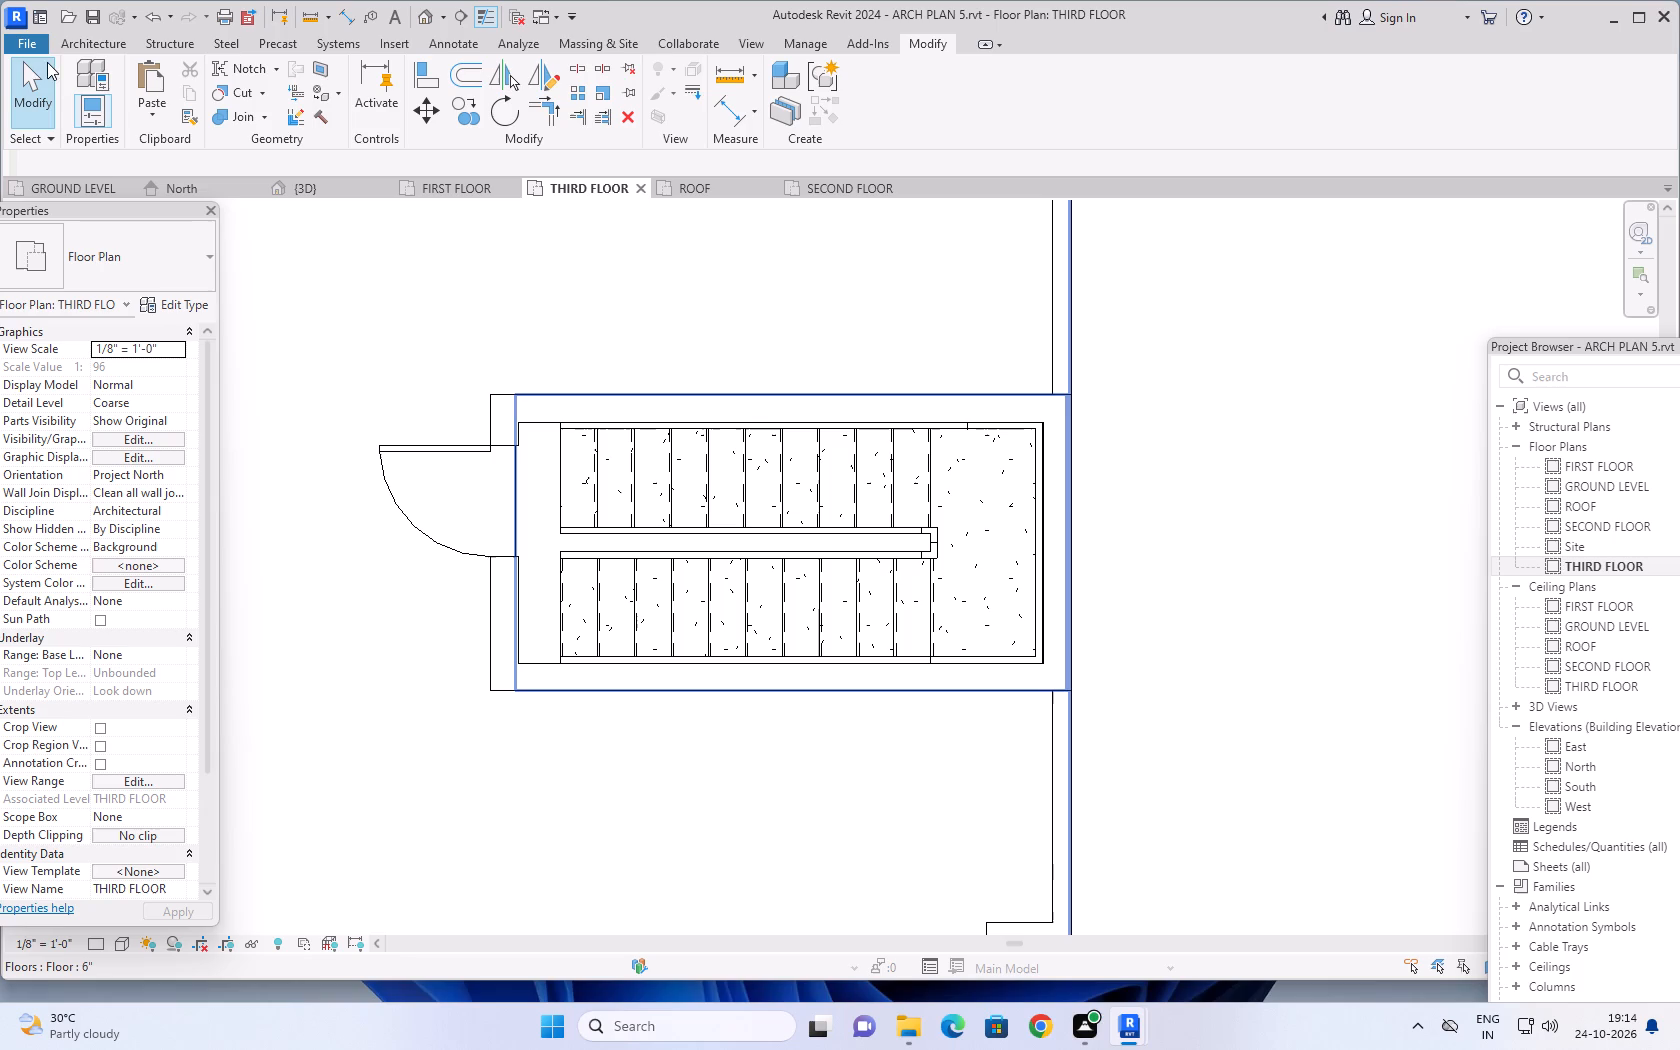
{"action": "left_click", "coordinate": [82, 44]}
{"action": "left_click", "coordinate": [89, 81]}
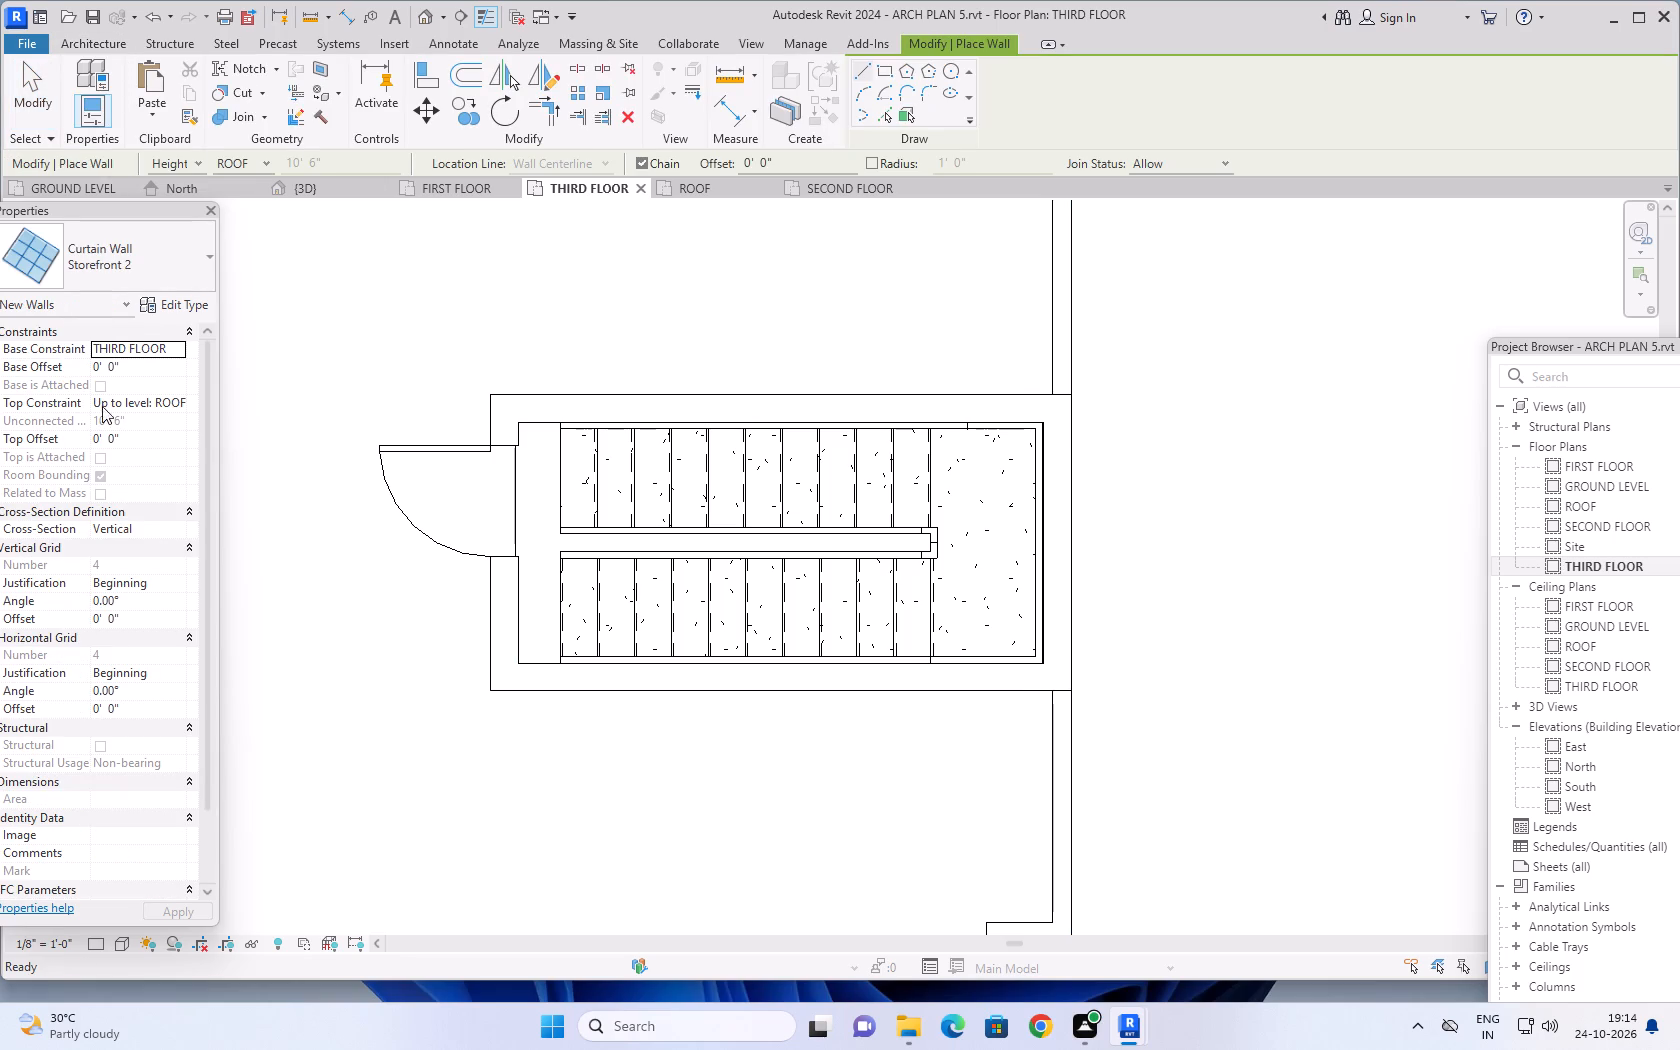
{"action": "left_click", "coordinate": [143, 438]}
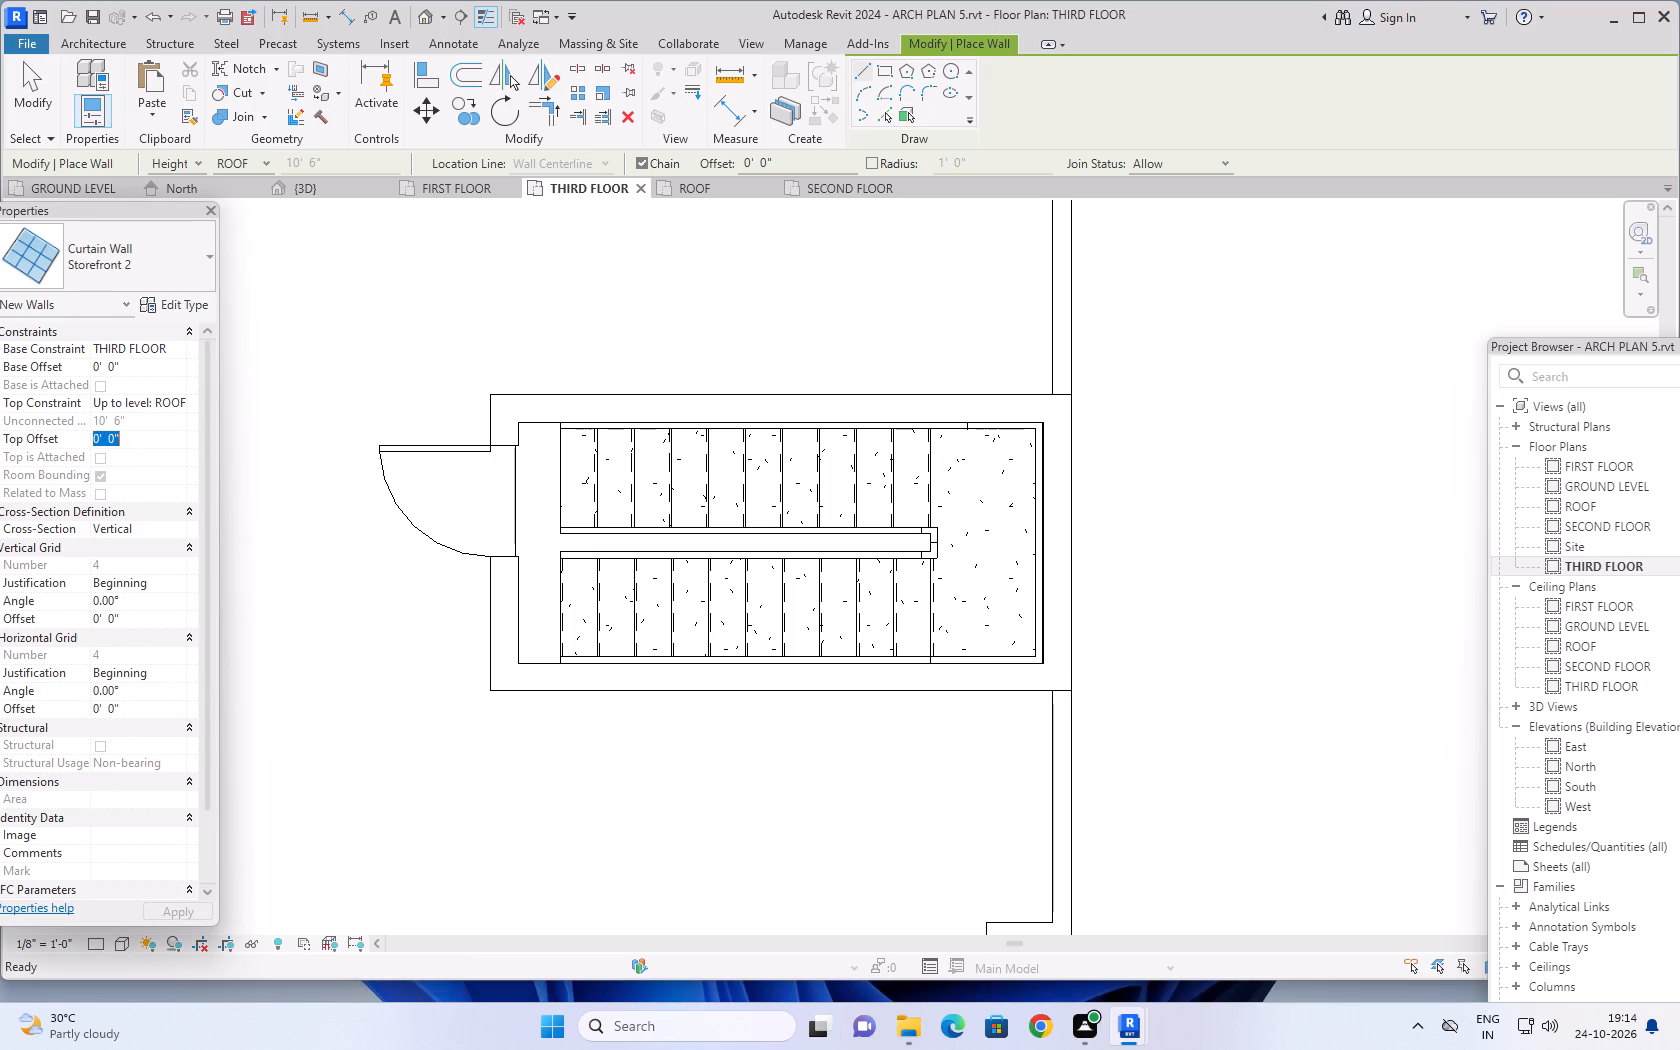
{"action": "key", "text": "minus"}
{"action": "type", "text": "6\""}
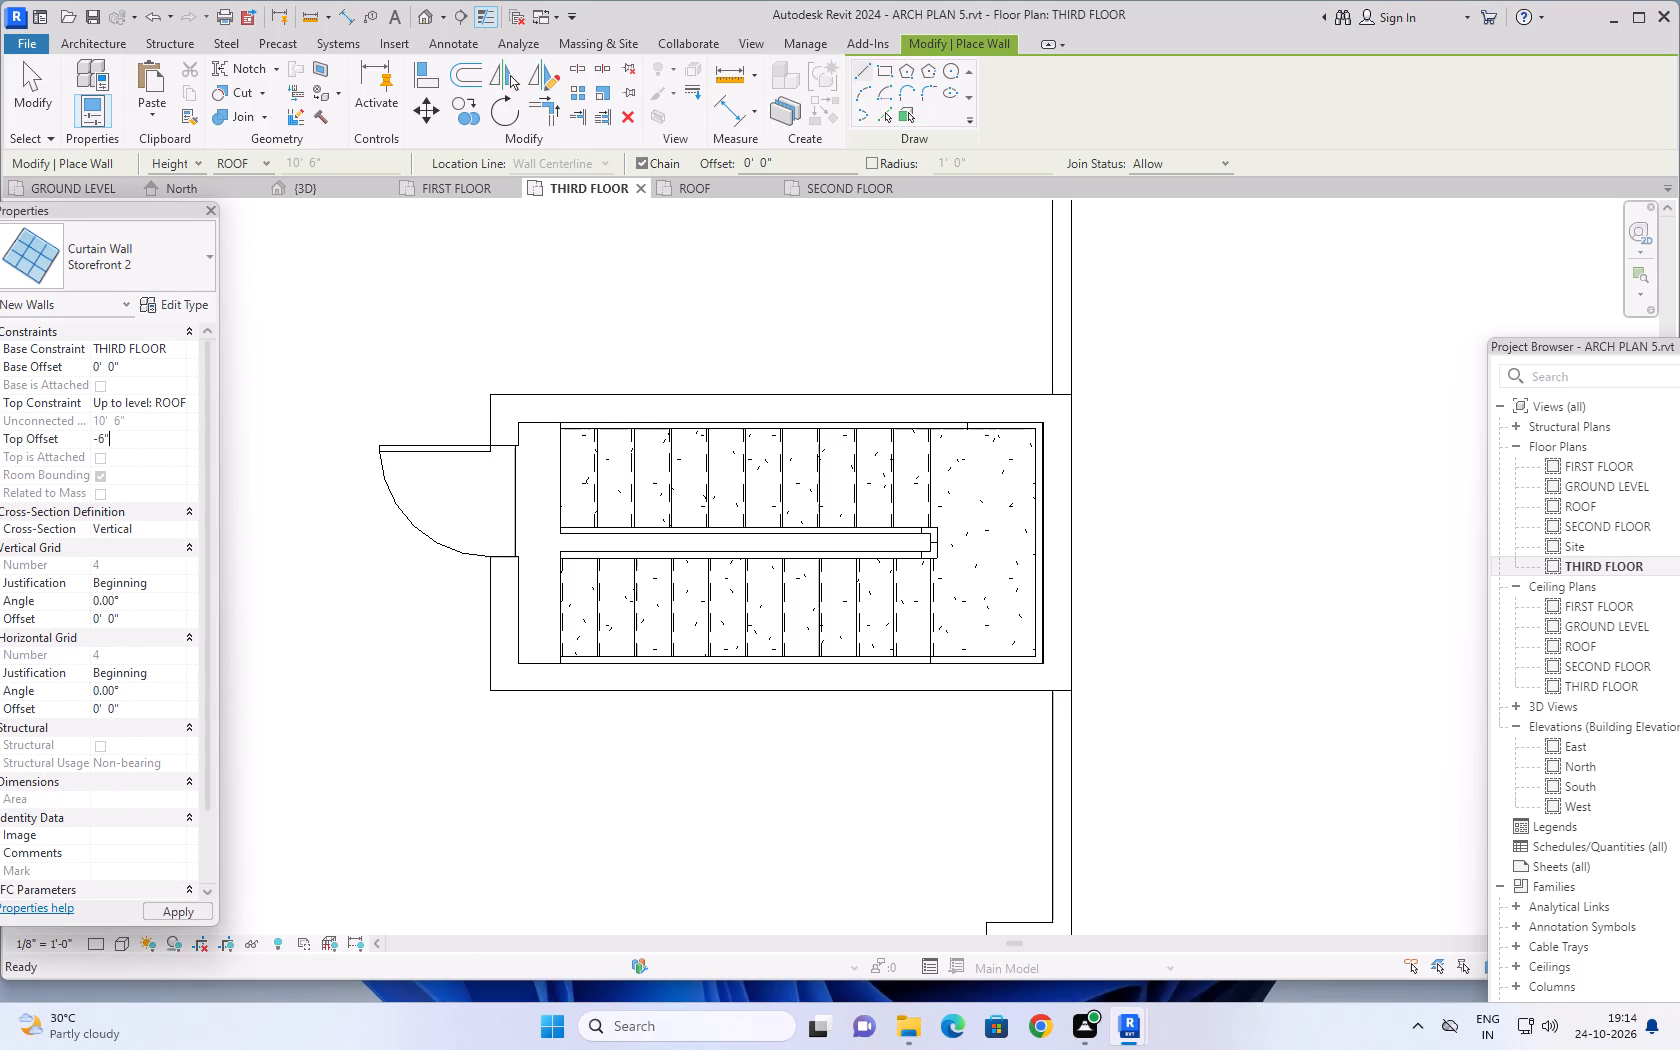
{"action": "key", "text": "Return"}
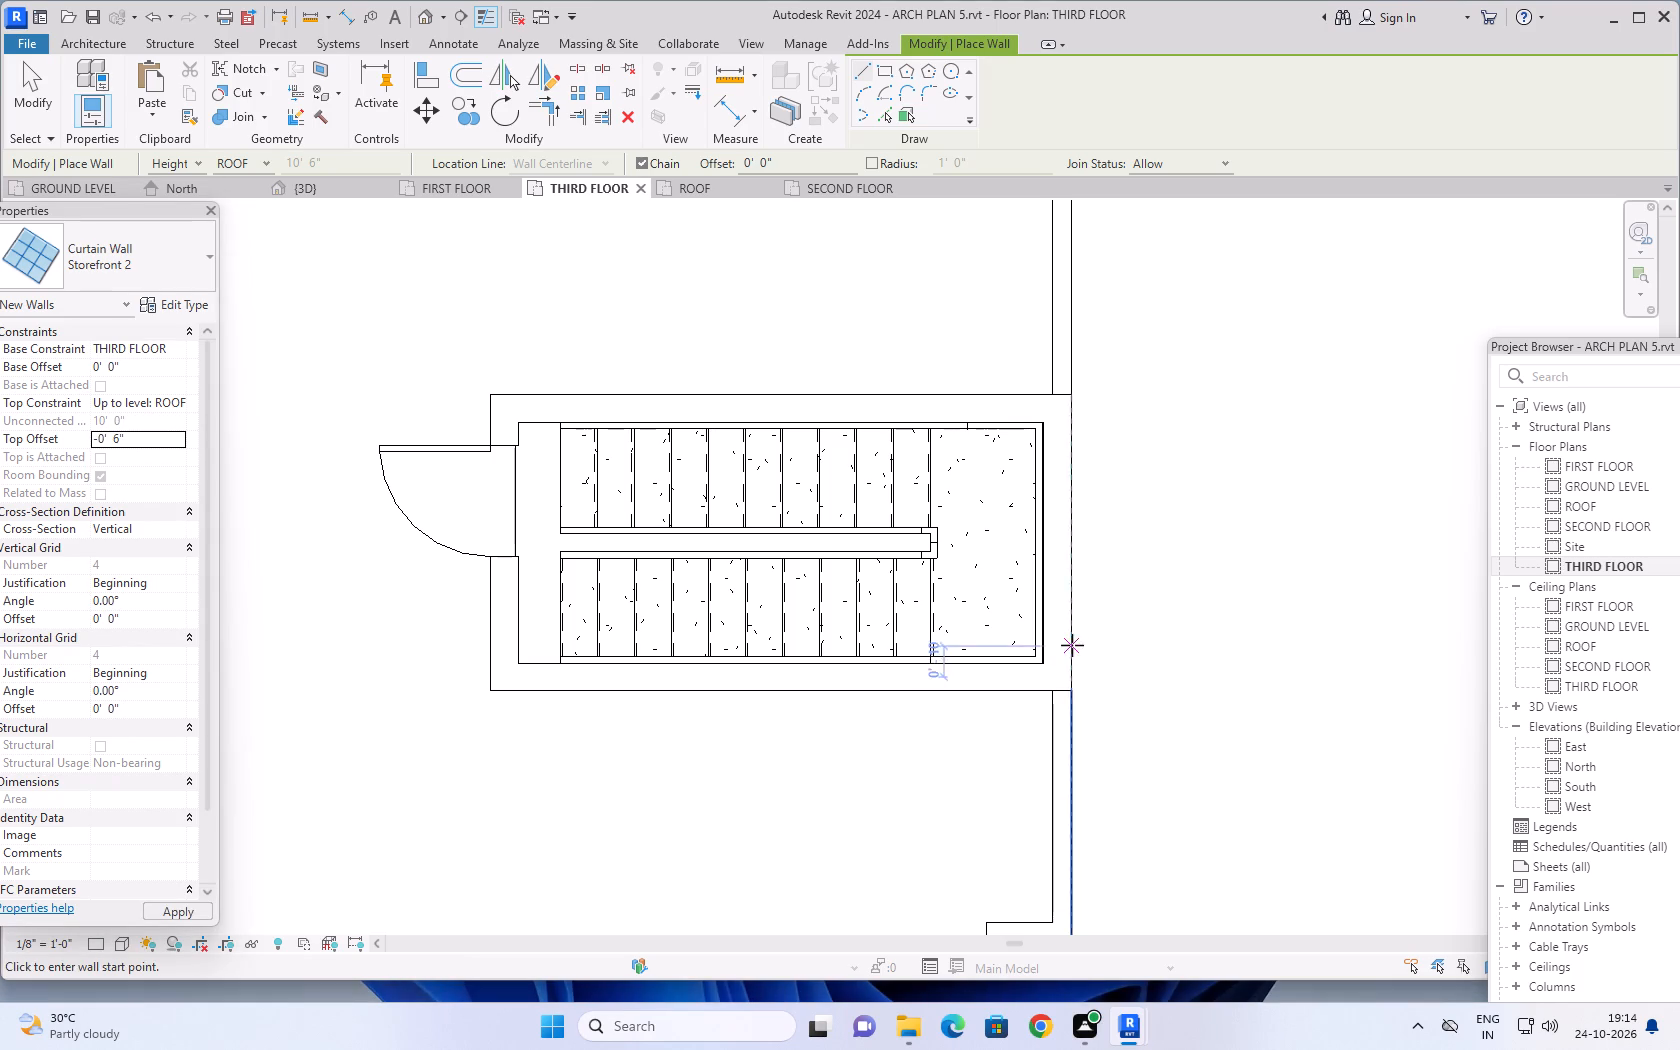
{"action": "scroll", "coordinate": [1069, 646], "scroll_direction": "up", "scroll_amount": 1}
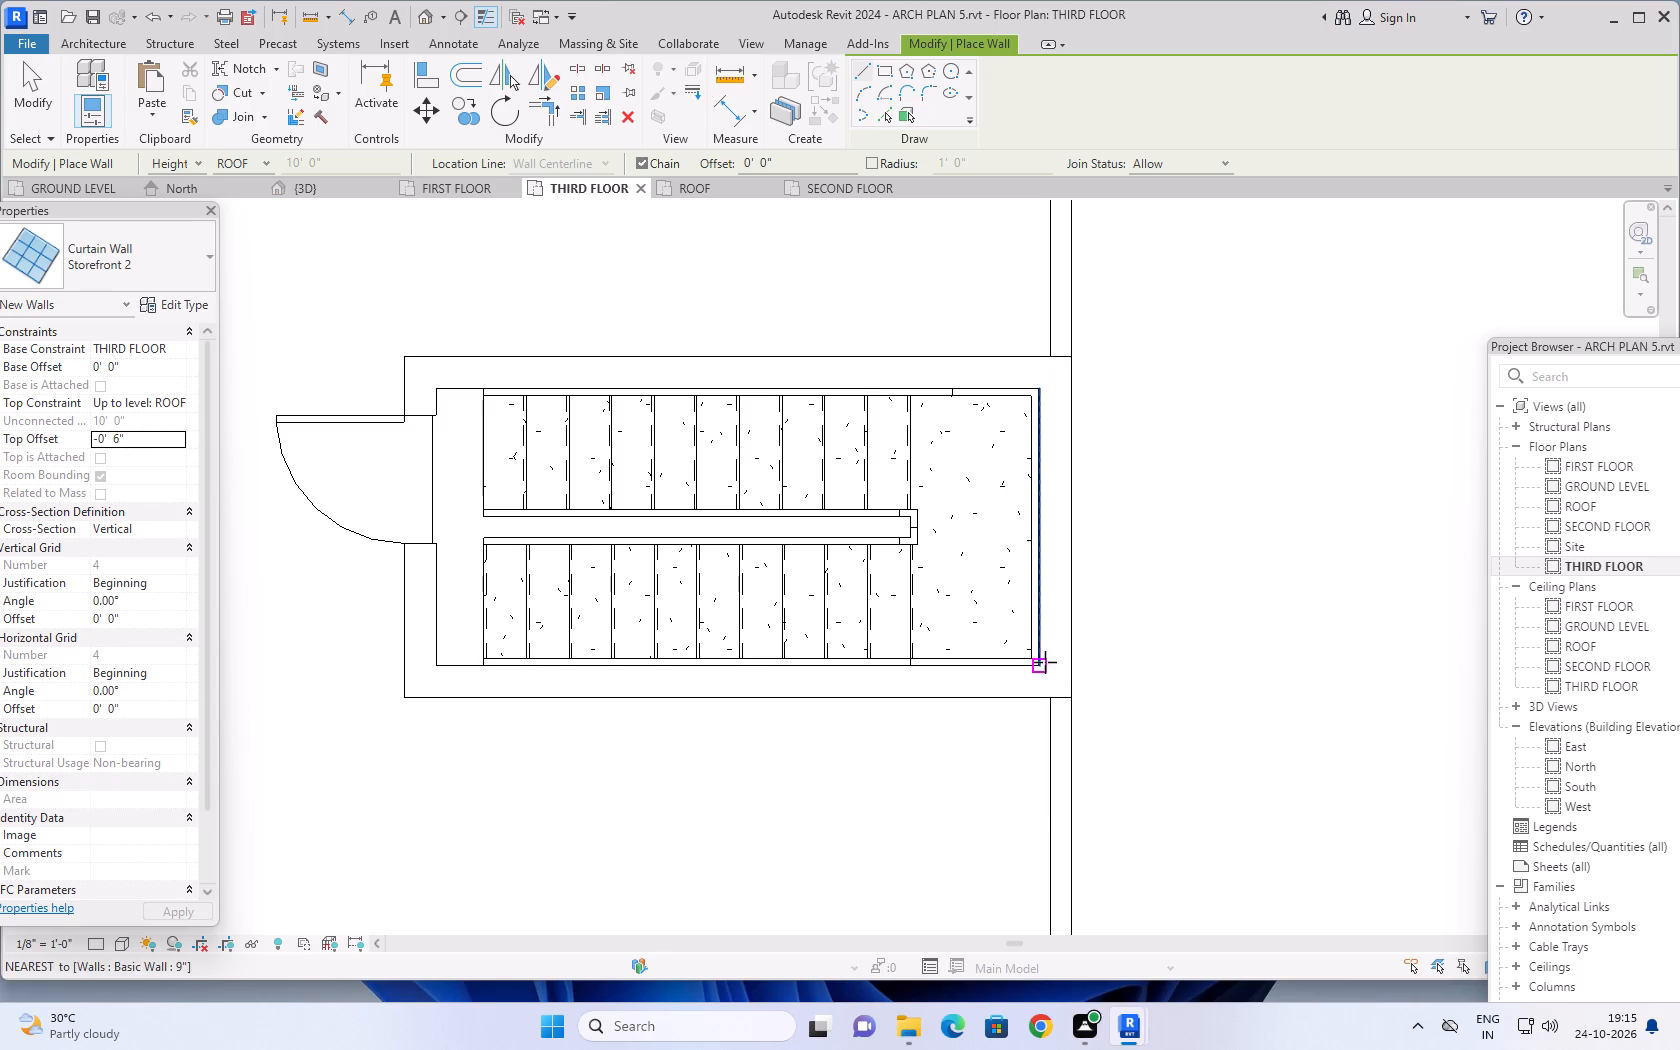
{"action": "left_click", "coordinate": [1072, 663]}
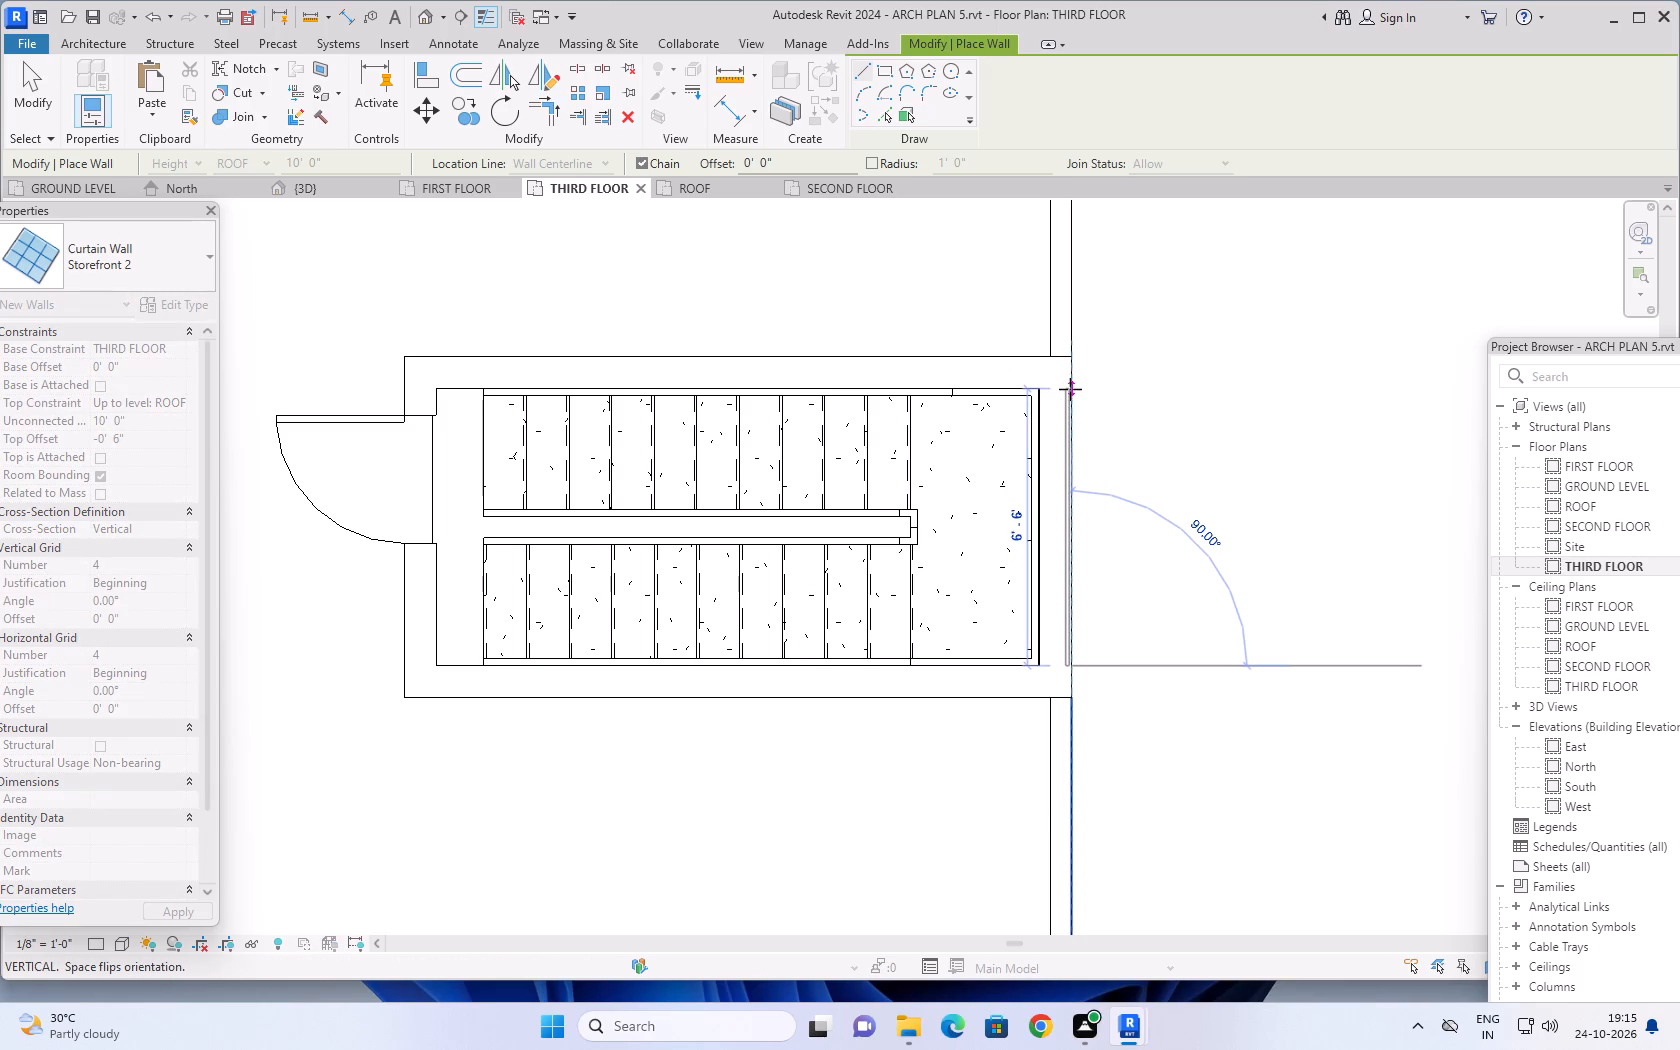
{"action": "left_click", "coordinate": [1071, 388]}
{"action": "key", "text": "Escape"}
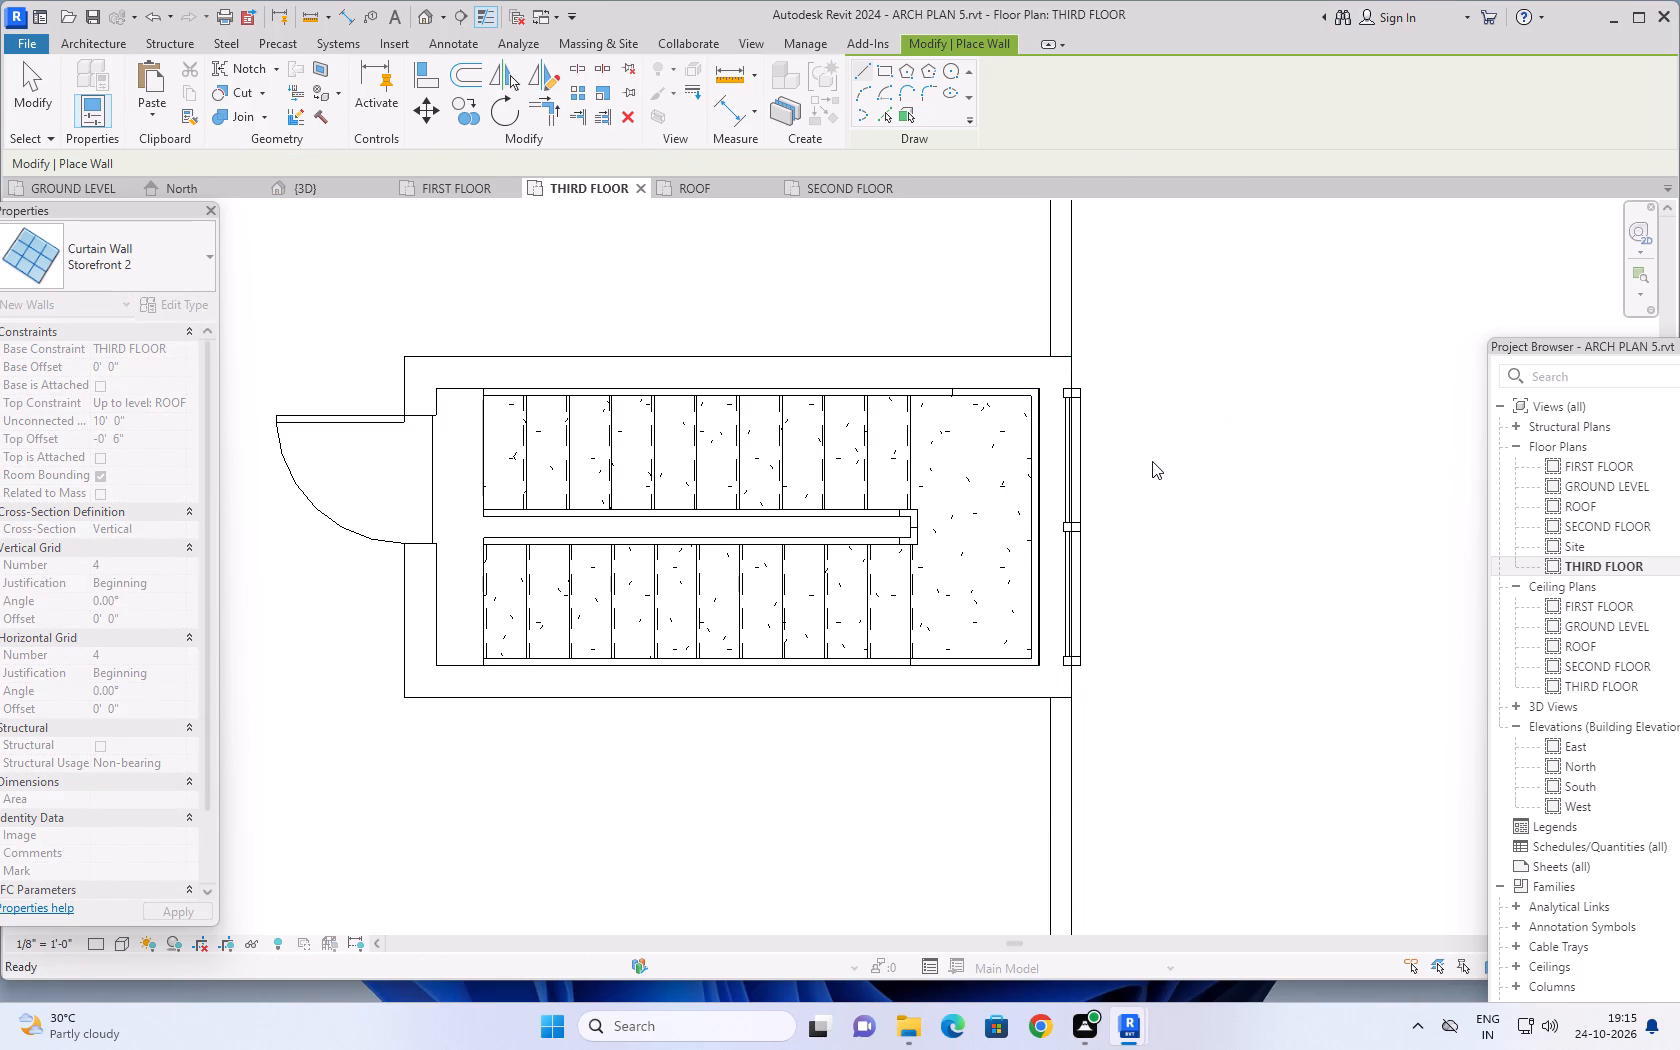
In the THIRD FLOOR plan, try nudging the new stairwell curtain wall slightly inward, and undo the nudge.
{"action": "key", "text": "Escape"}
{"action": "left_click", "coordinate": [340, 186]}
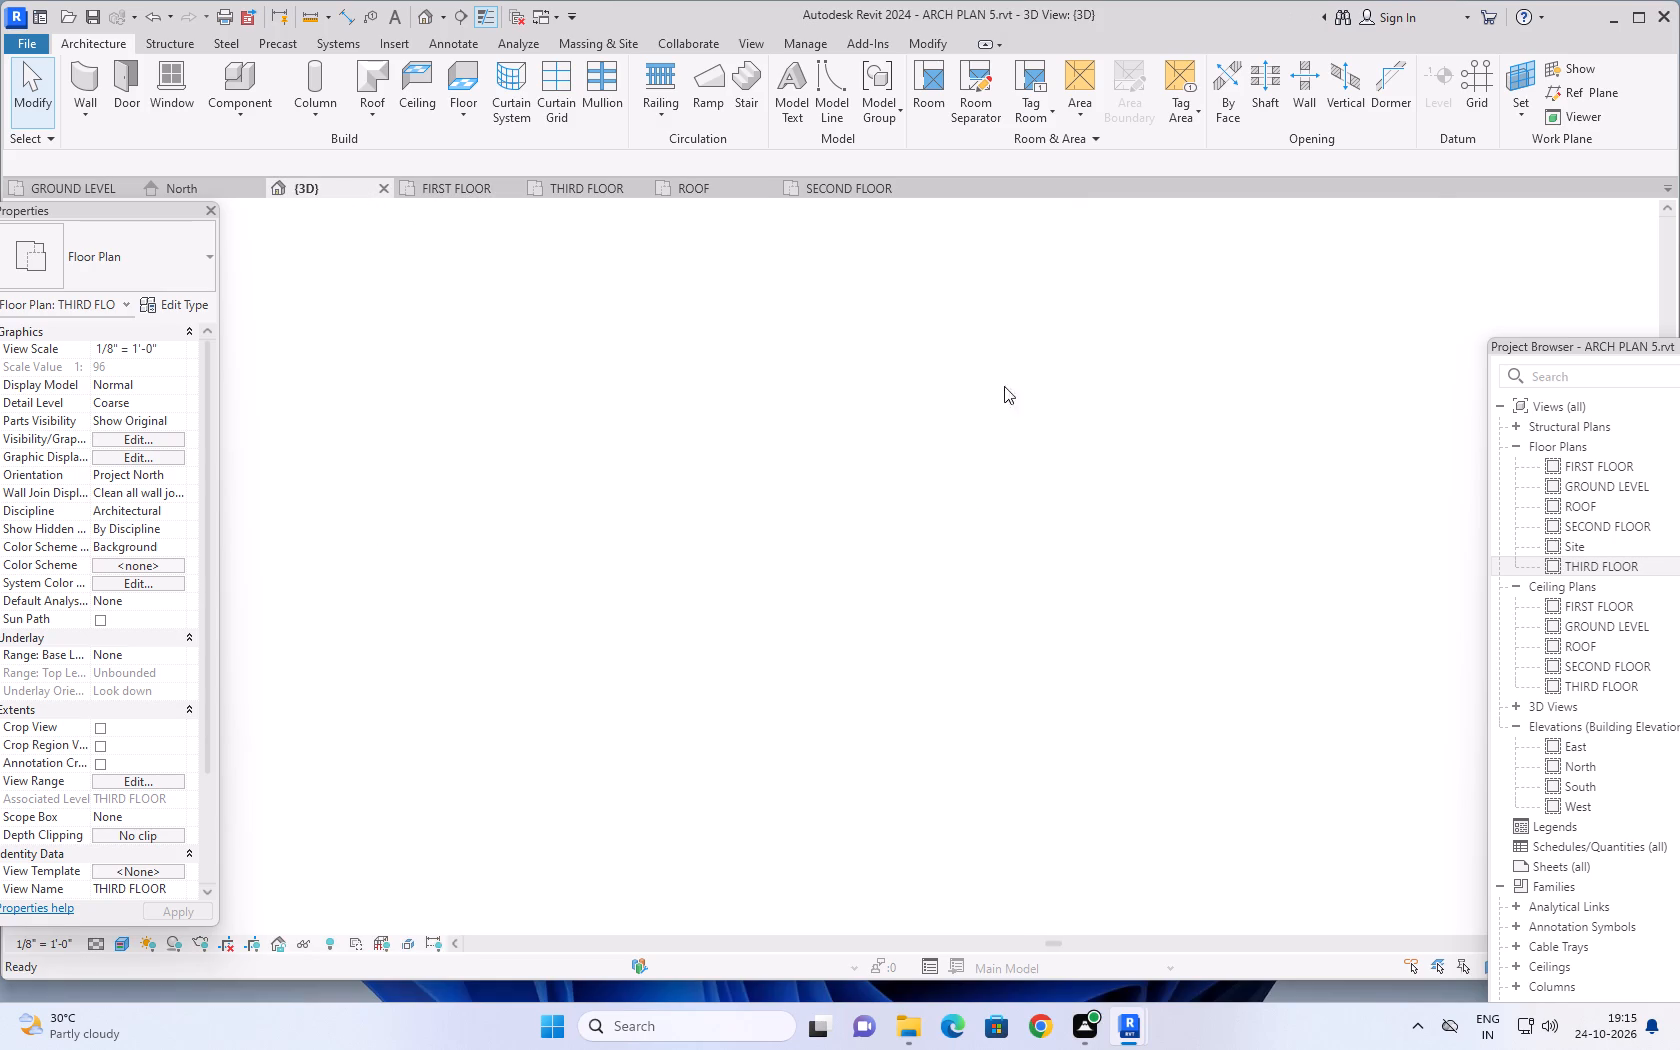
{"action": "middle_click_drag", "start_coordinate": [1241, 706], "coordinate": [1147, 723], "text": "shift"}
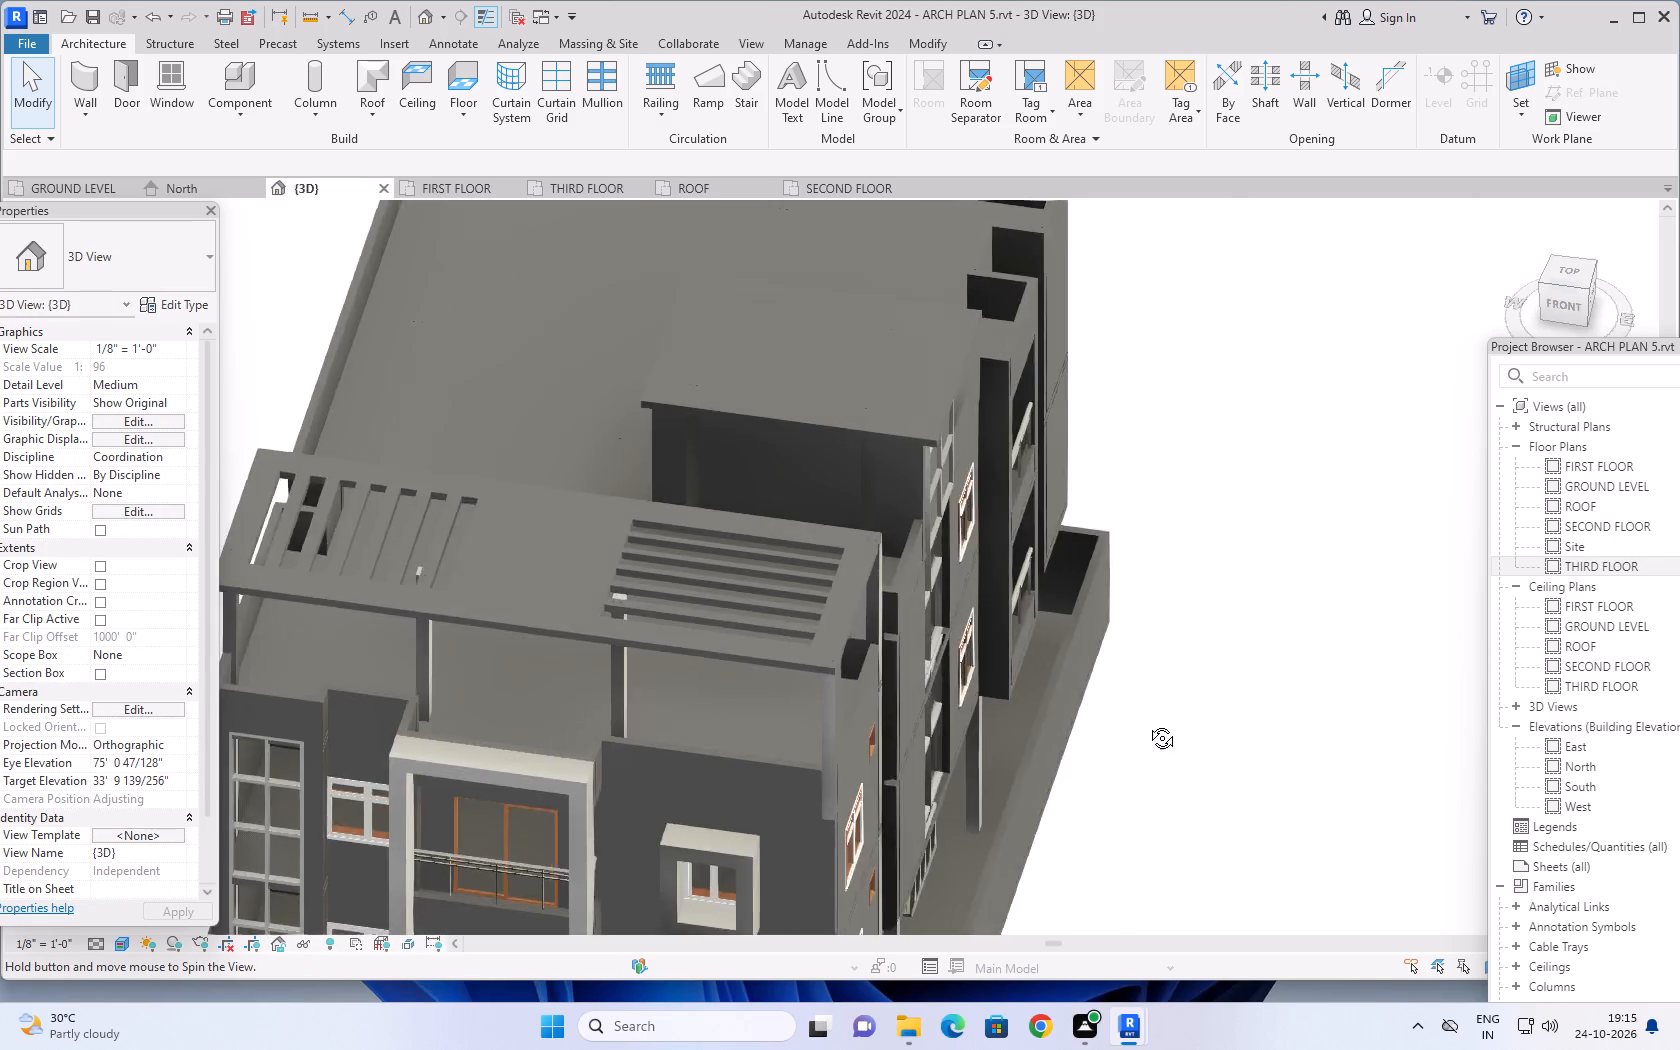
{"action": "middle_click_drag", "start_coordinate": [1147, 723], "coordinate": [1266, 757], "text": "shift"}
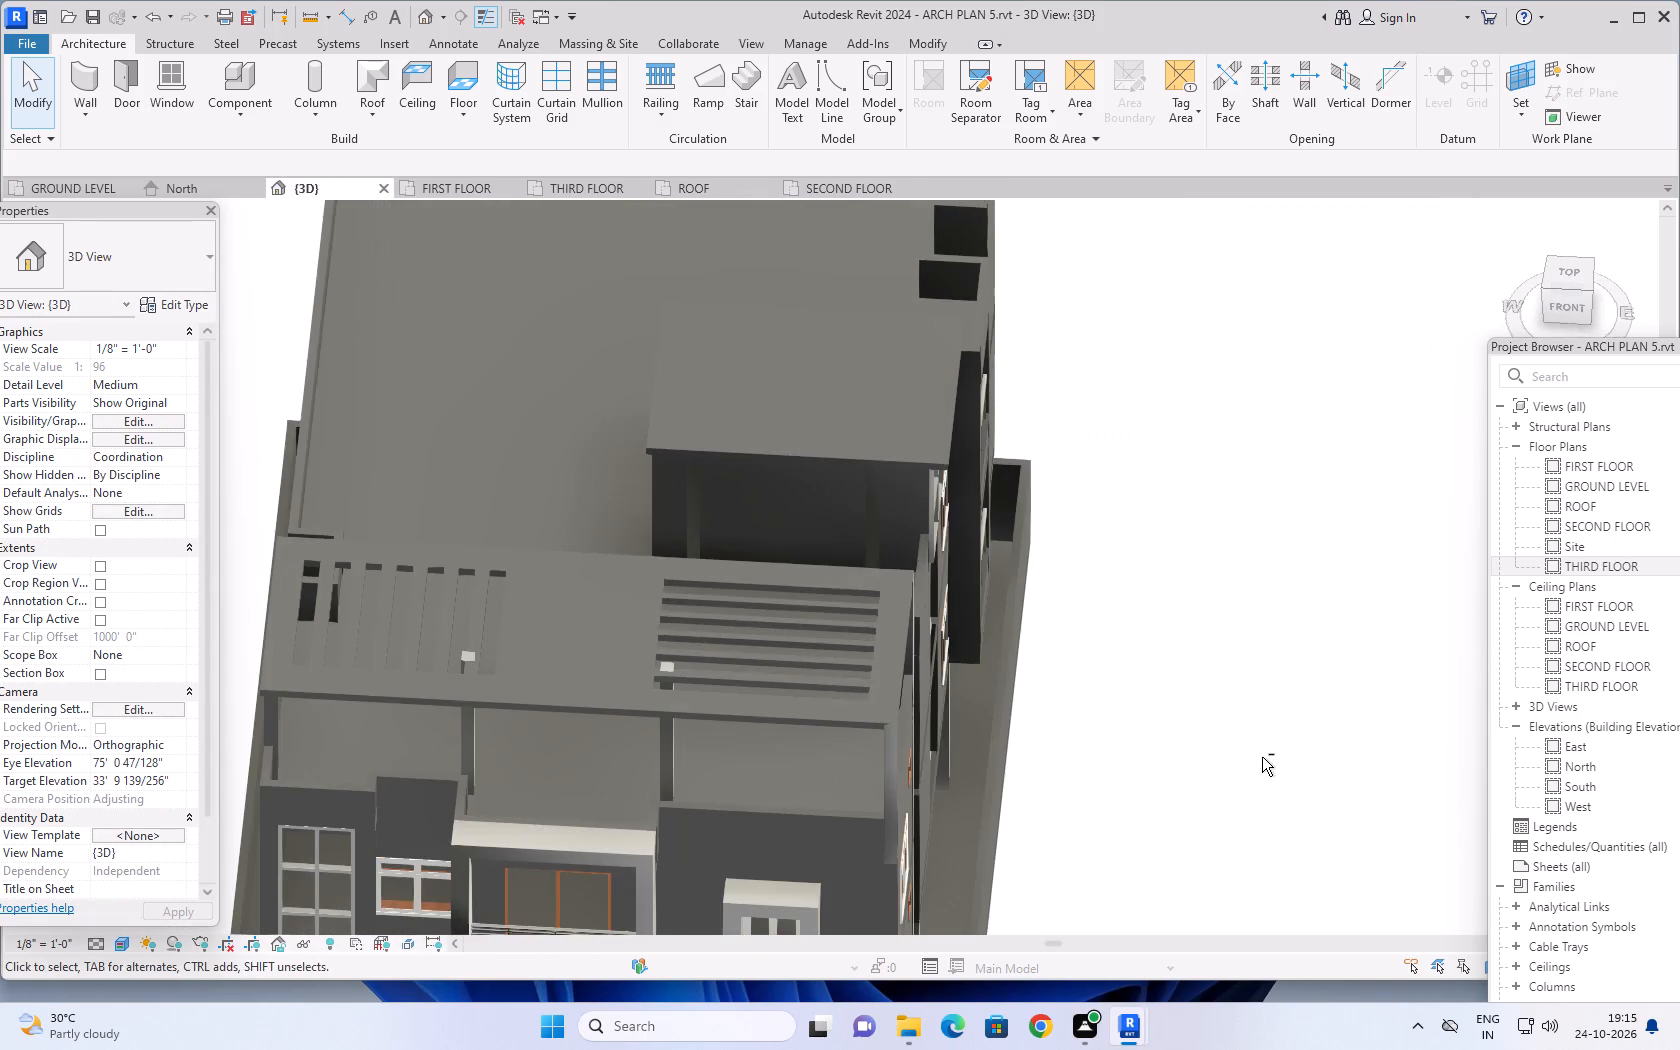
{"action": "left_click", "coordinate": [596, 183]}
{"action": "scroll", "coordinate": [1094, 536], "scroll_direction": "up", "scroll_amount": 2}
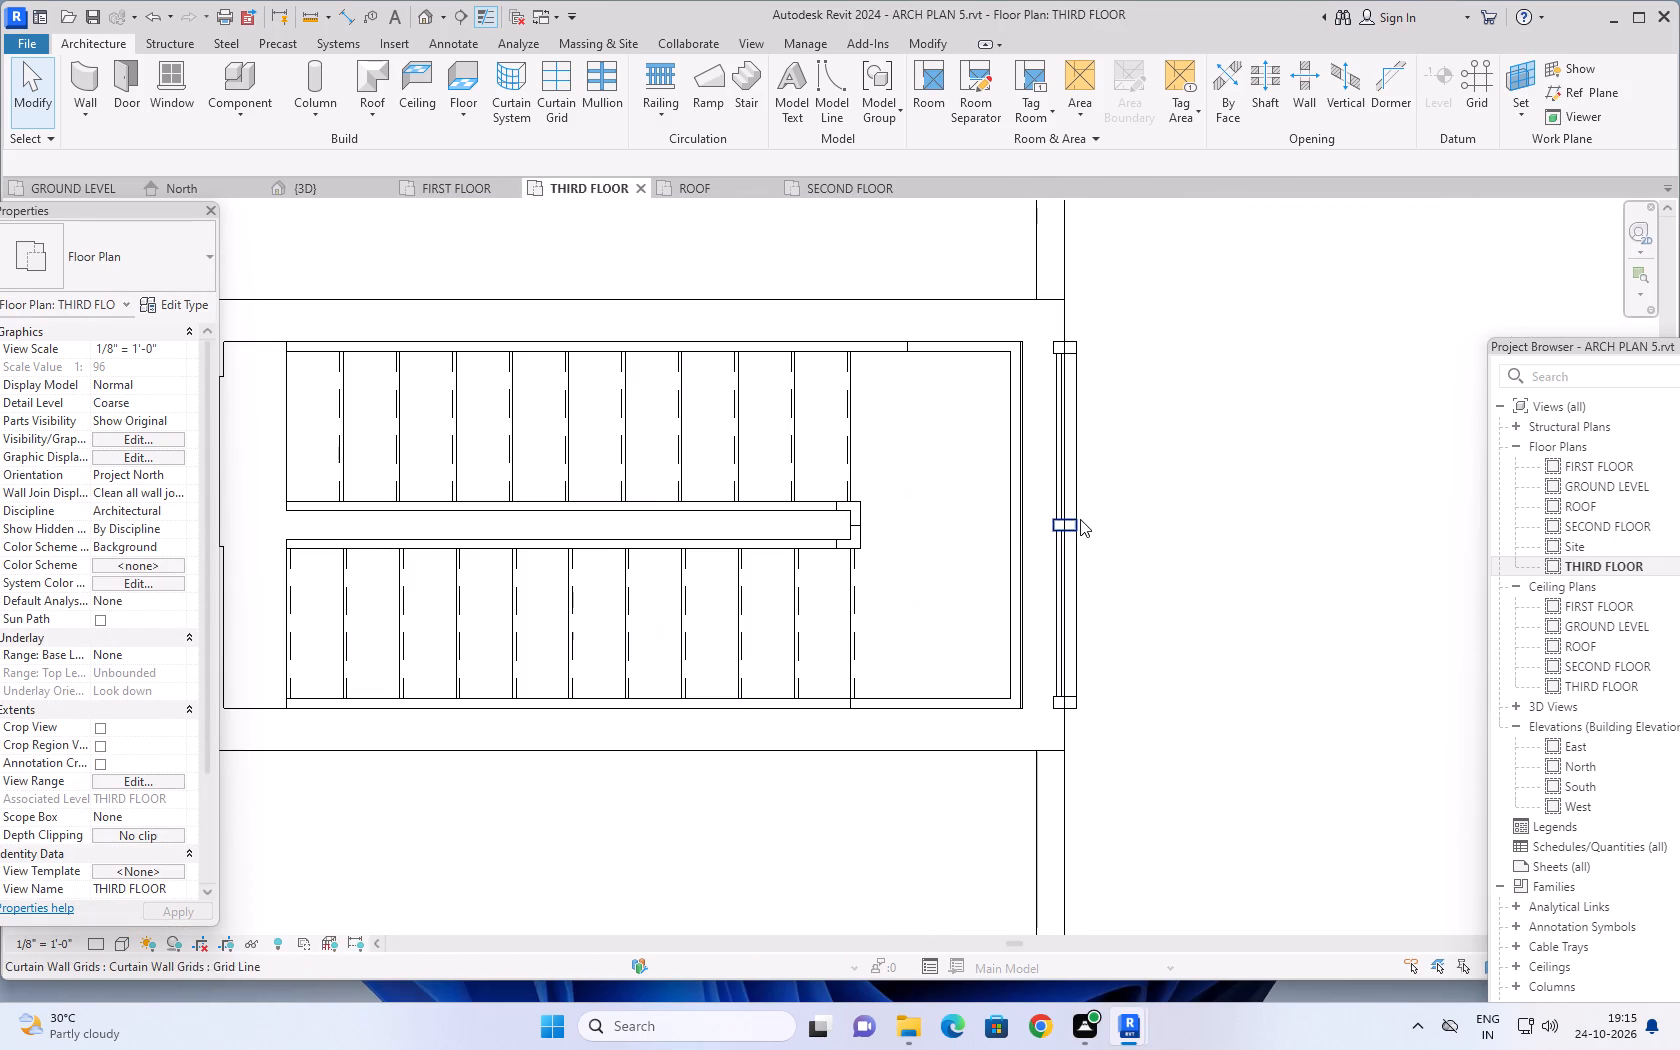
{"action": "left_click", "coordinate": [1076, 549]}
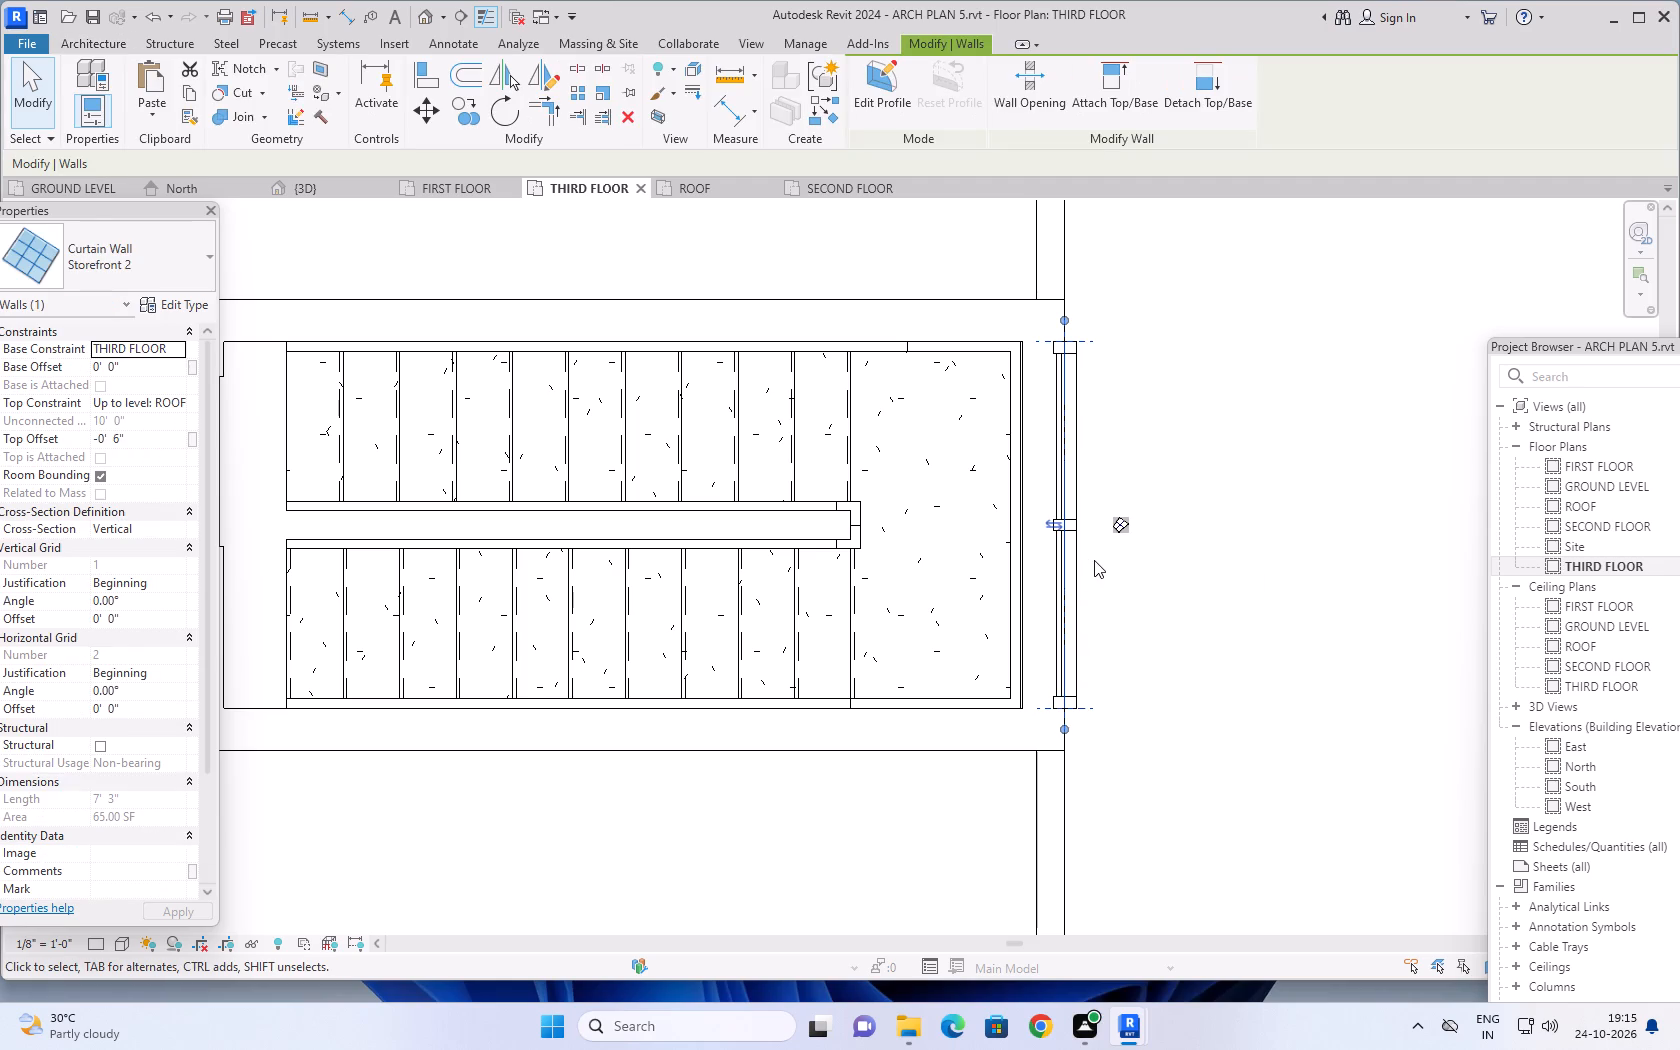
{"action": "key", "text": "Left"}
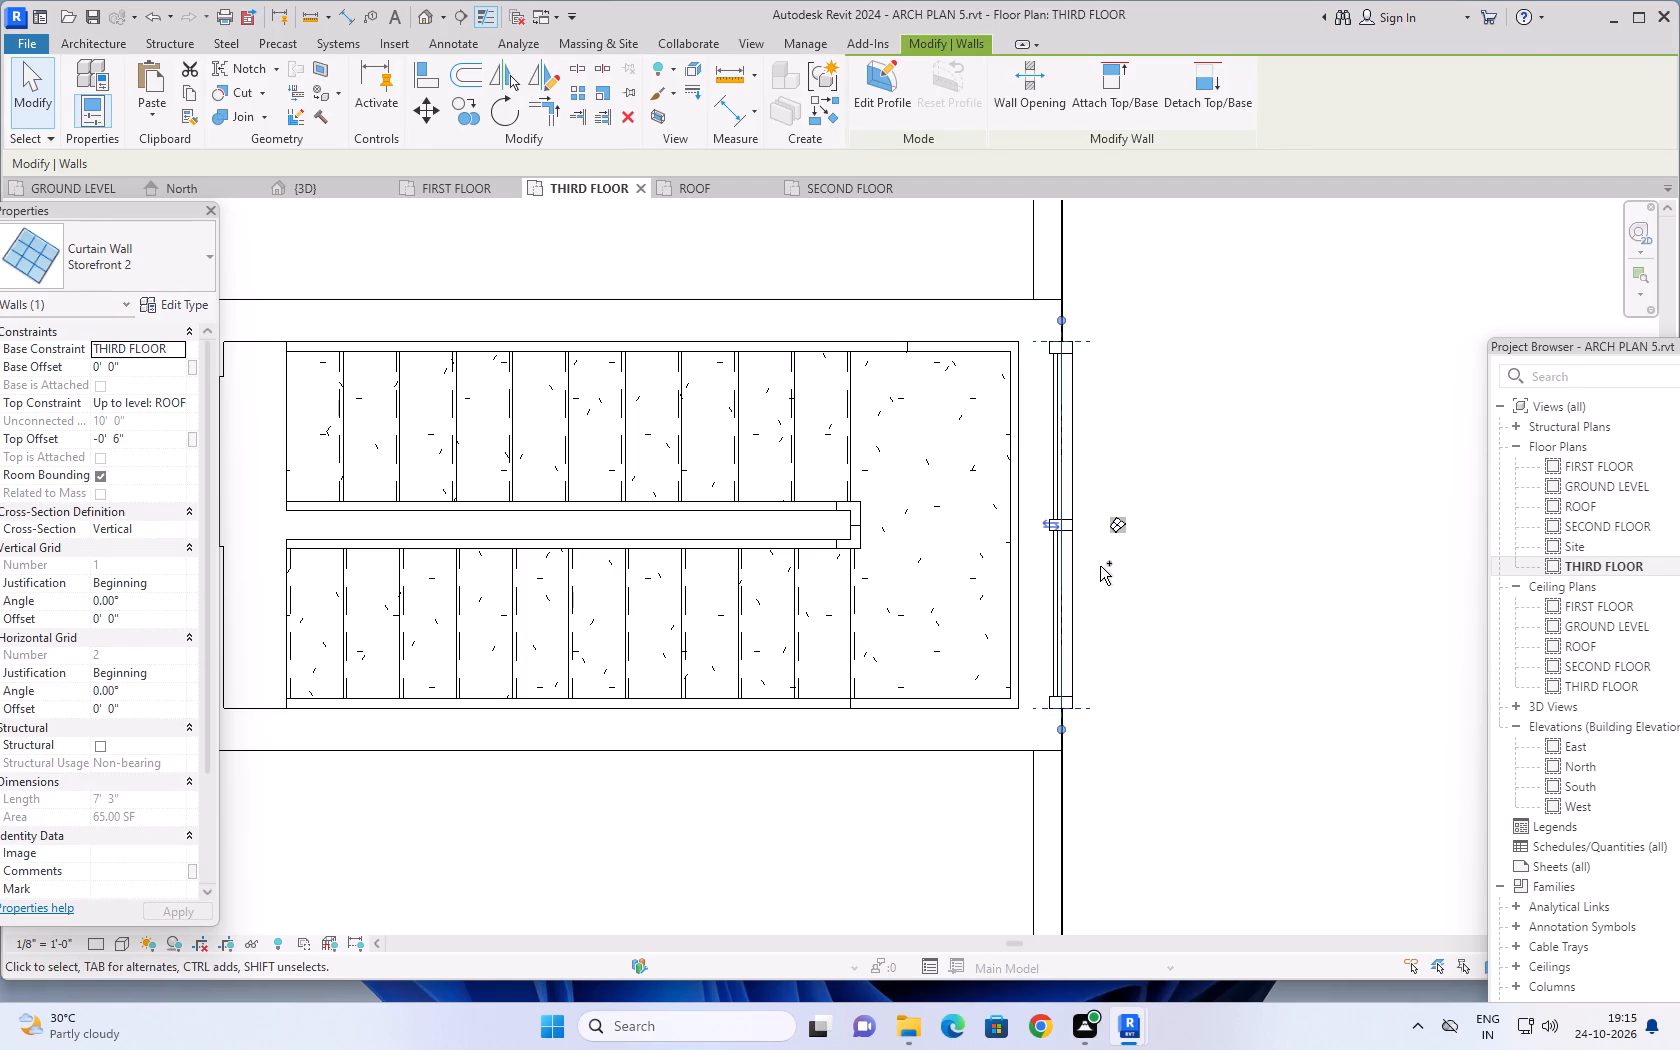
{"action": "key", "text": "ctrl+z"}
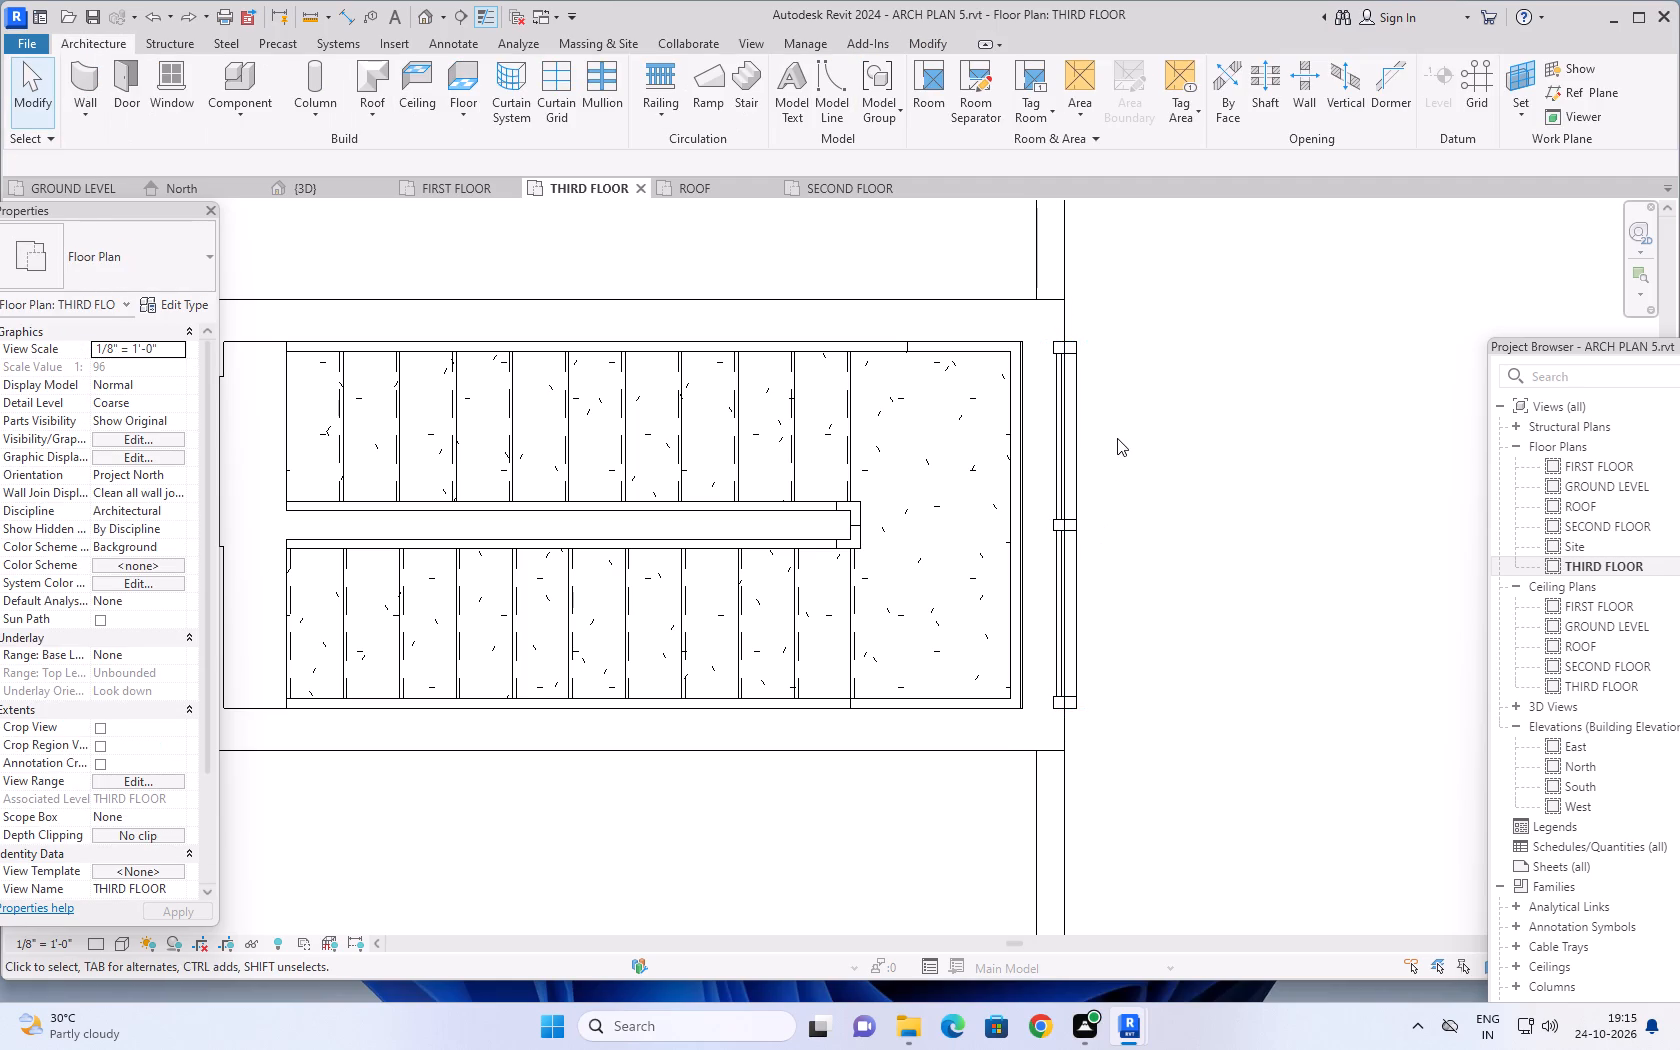
Undo the placement of the curtain wall across the stairwell's outer side on THIRD FLOOR.
{"action": "key", "text": "Escape"}
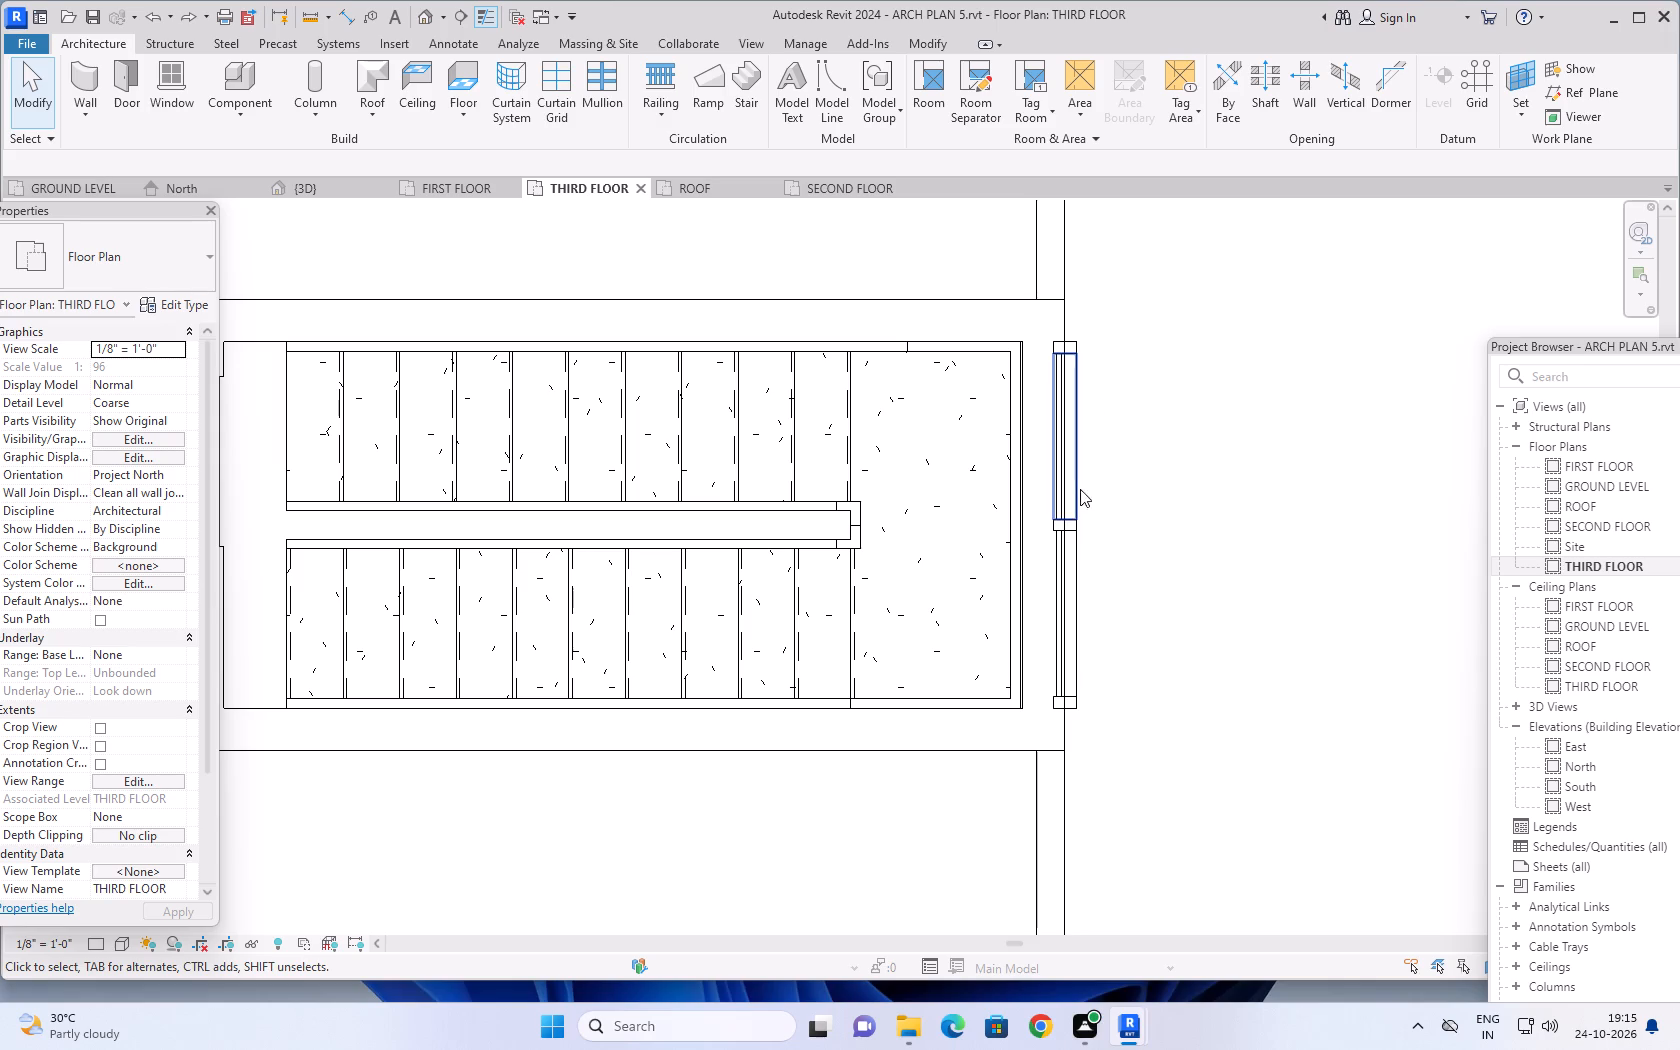
{"action": "key", "text": "ctrl+z"}
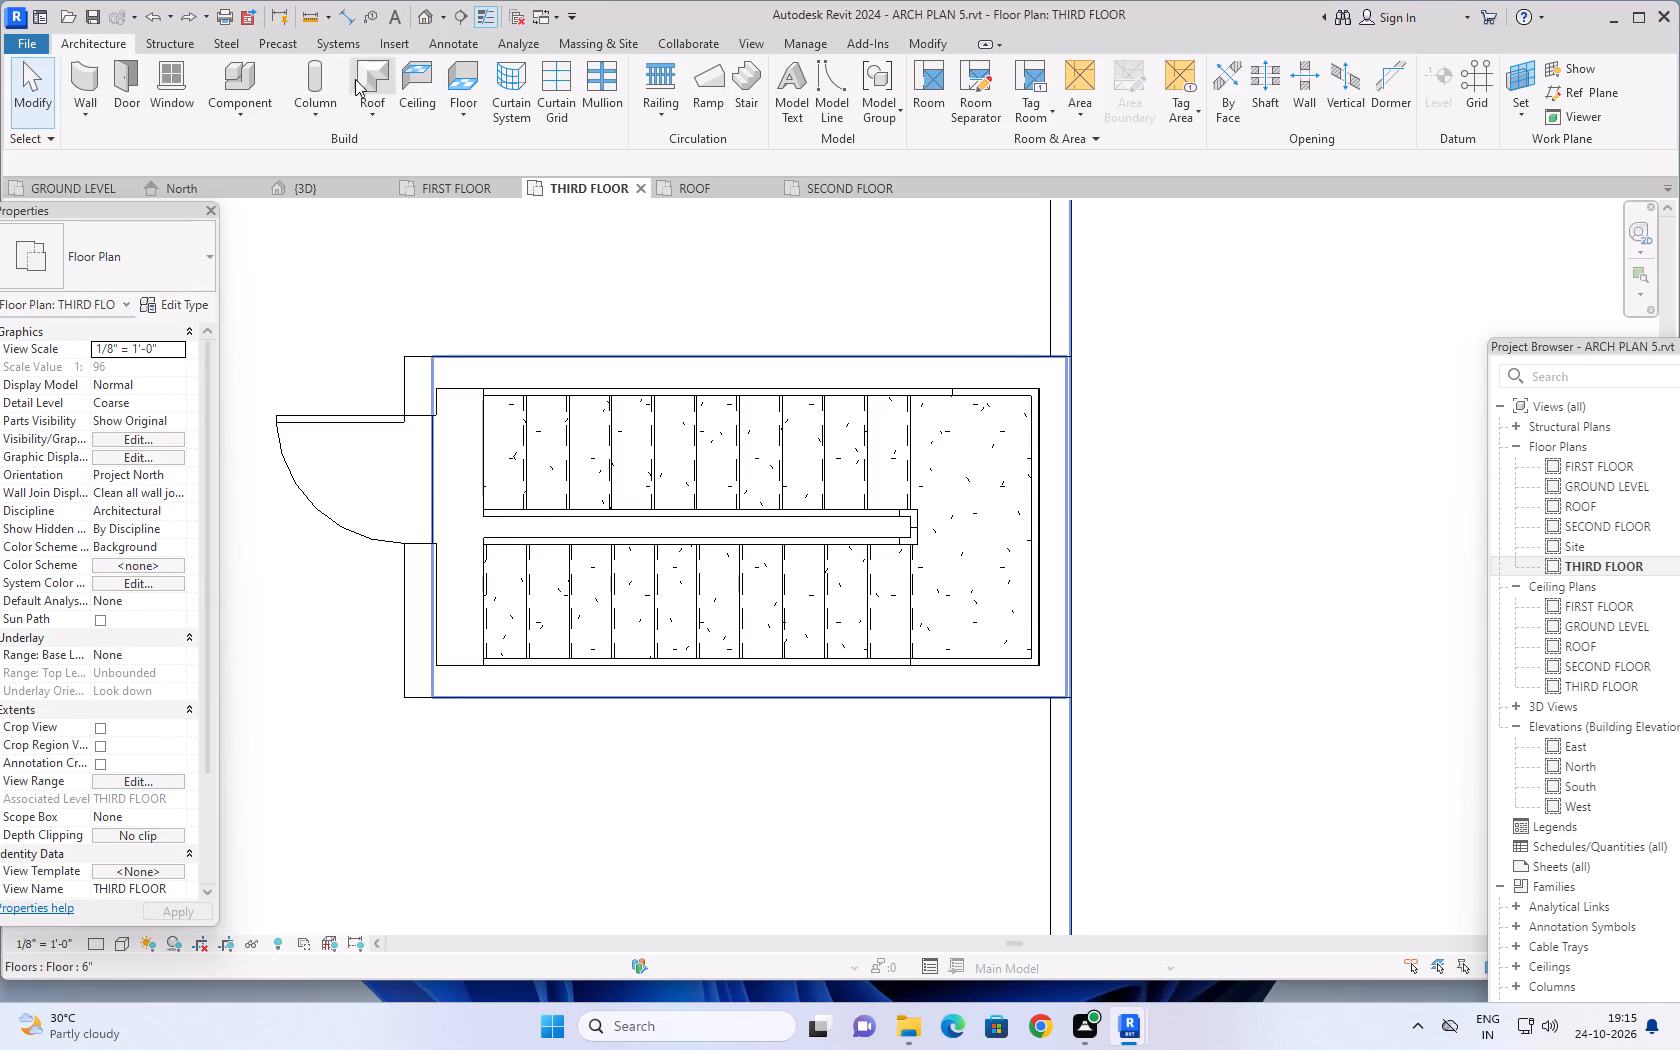
Draw a Storefront 2 curtain wall about 6'-6" long along the parapet's inner face at the stairwell, THIRD FLOOR to ROOF, -6" top offset.
{"action": "left_click", "coordinate": [88, 72]}
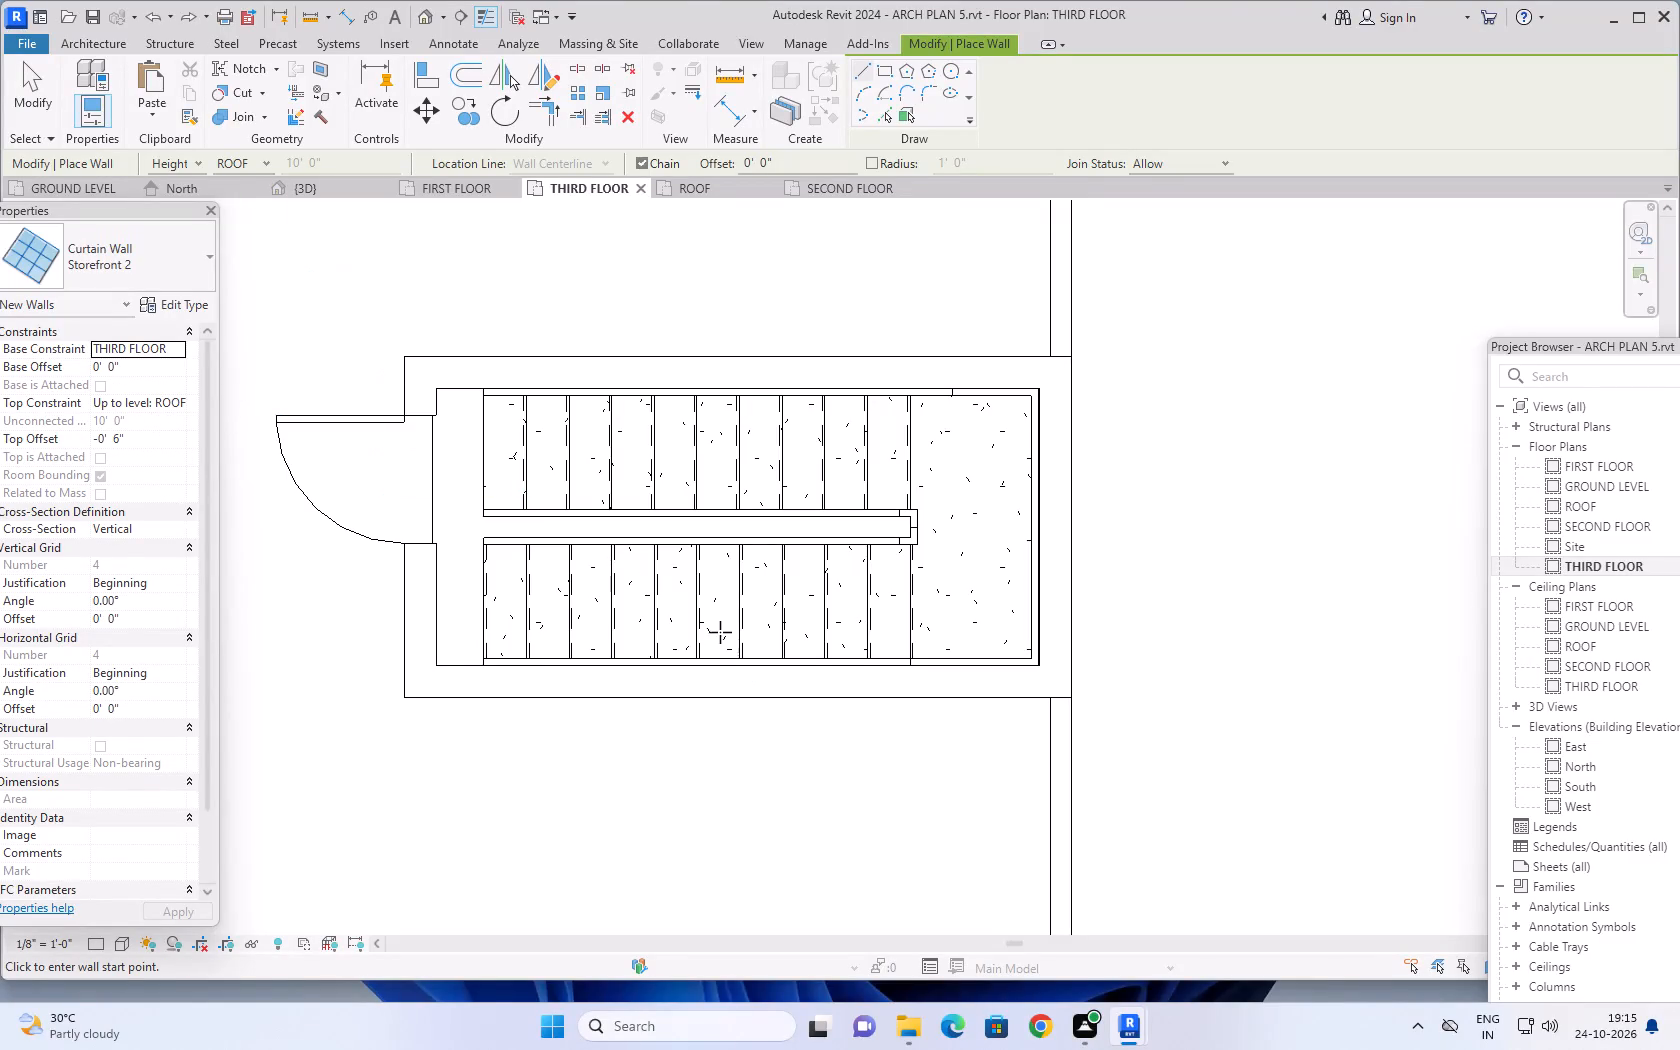
{"action": "scroll", "coordinate": [1014, 651], "scroll_direction": "up", "scroll_amount": 1}
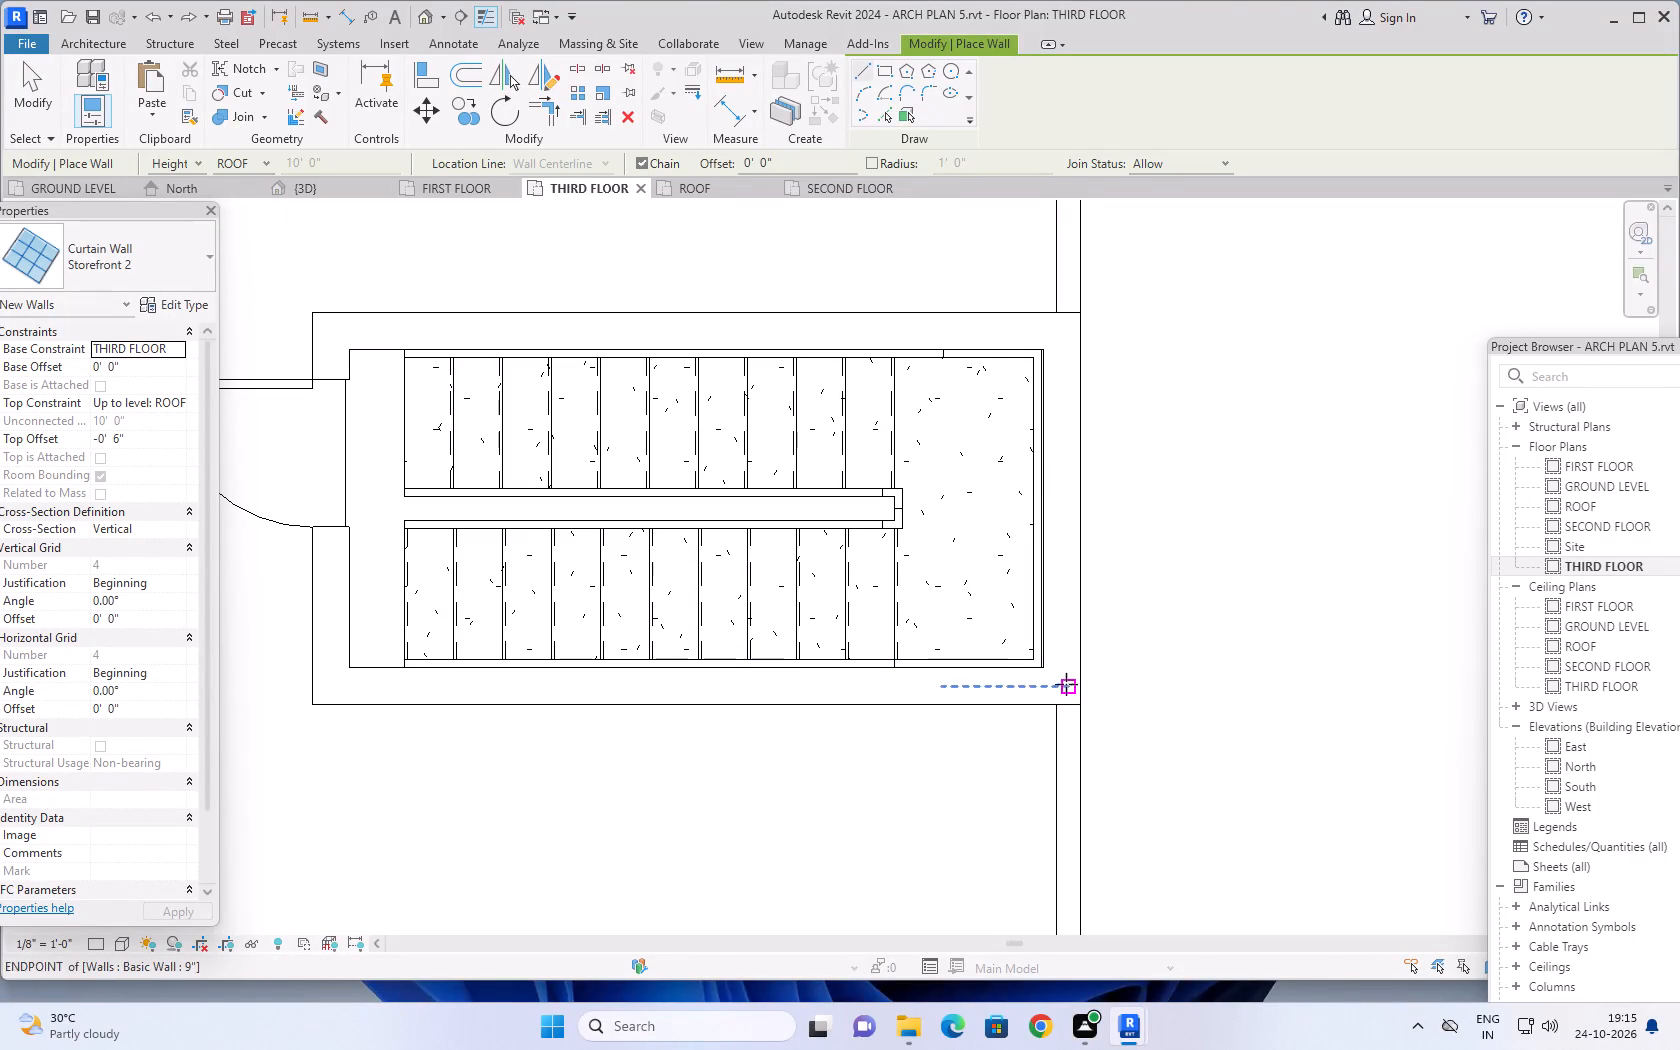
{"action": "scroll", "coordinate": [1049, 672], "scroll_direction": "up", "scroll_amount": 7}
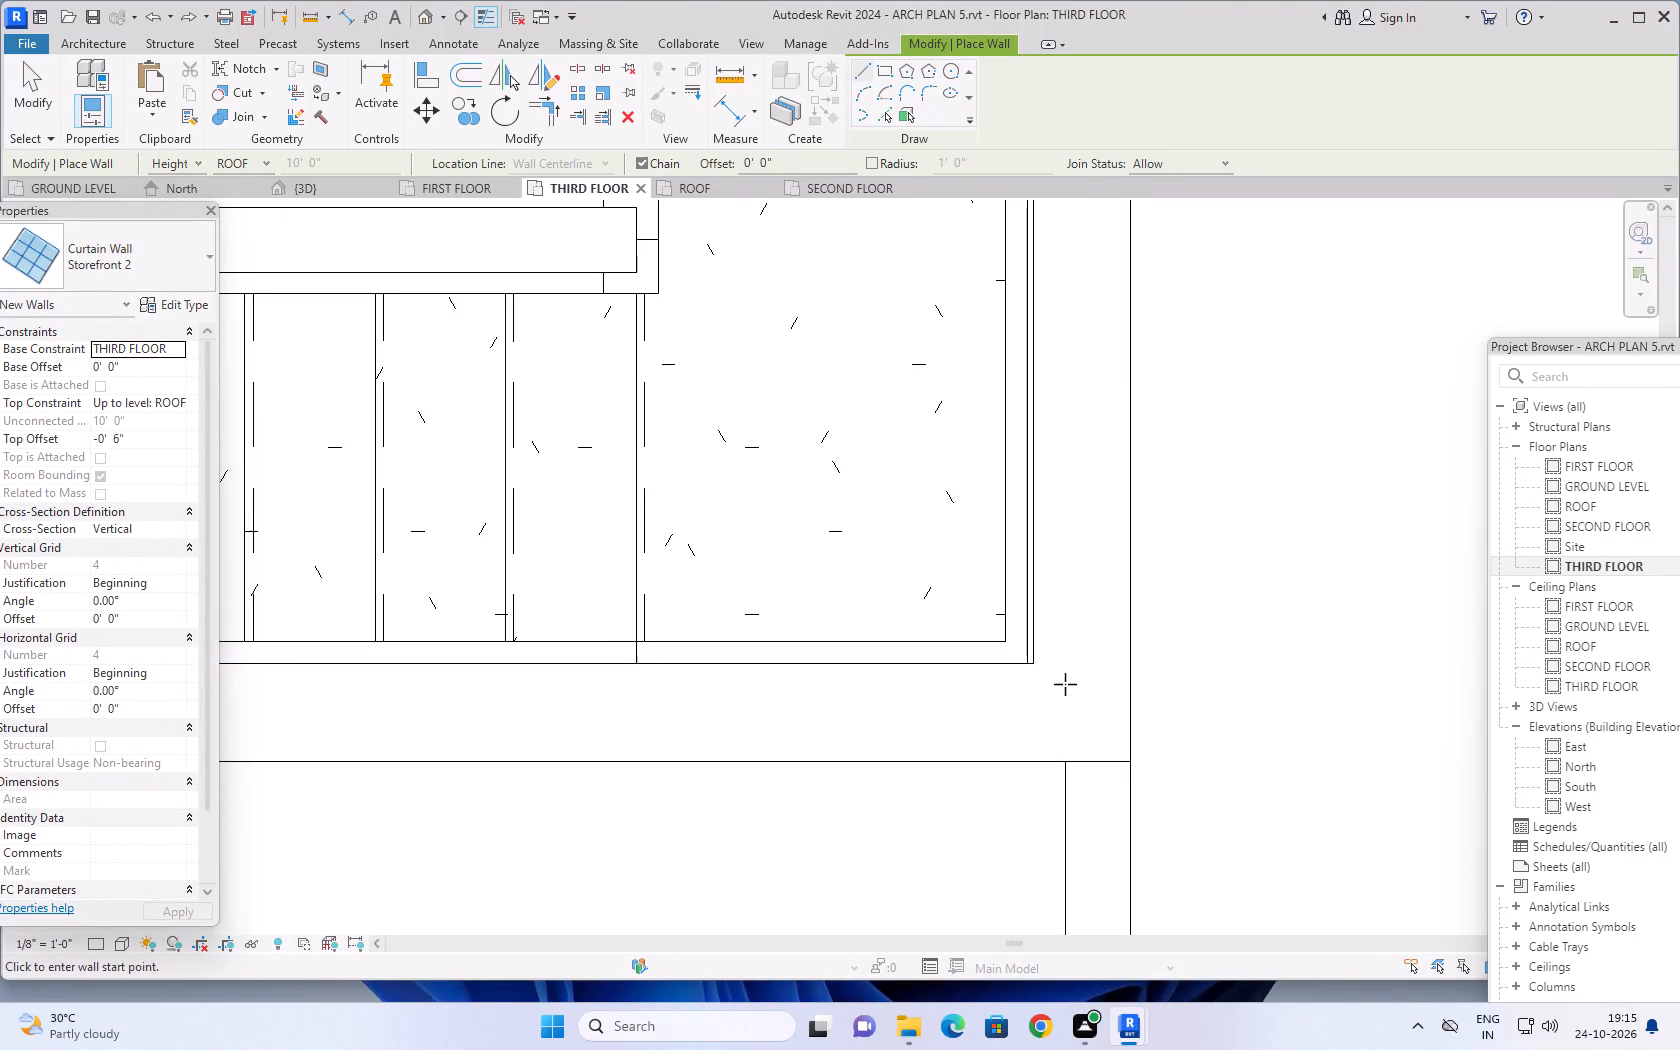
{"action": "scroll", "coordinate": [1066, 694], "scroll_direction": "down", "scroll_amount": 7}
{"action": "middle_click_drag", "start_coordinate": [1206, 663], "coordinate": [1191, 687]}
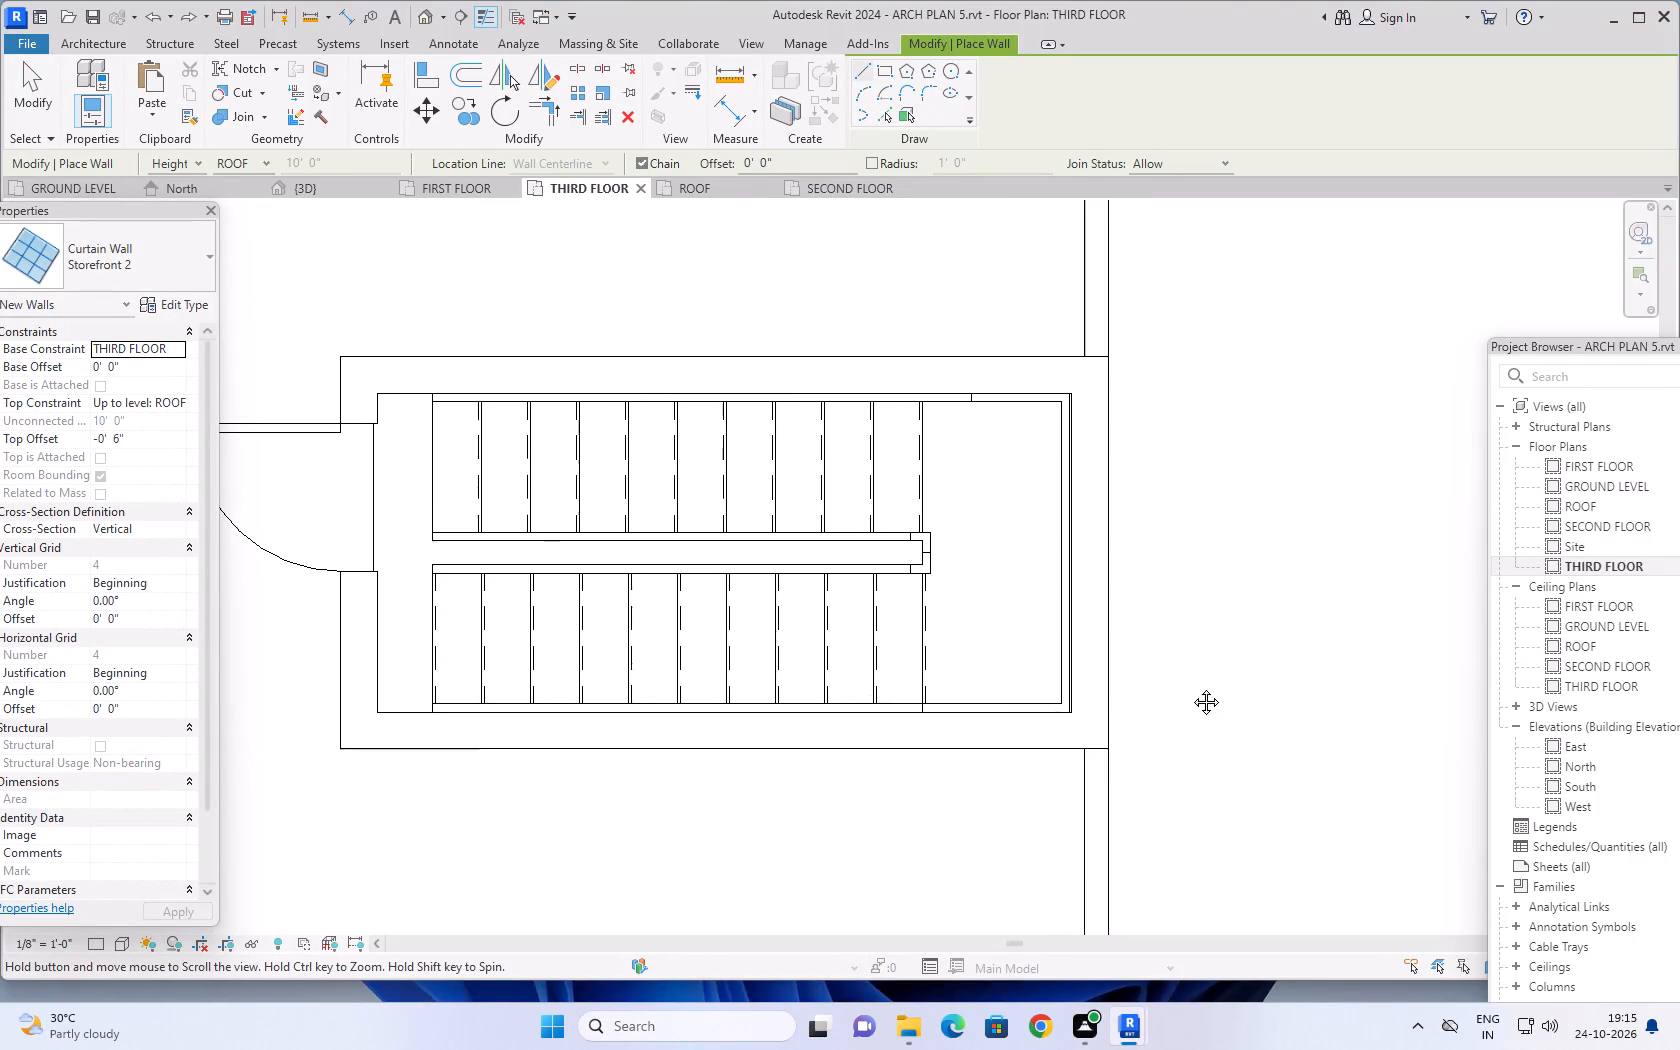
{"action": "middle_click_drag", "start_coordinate": [1191, 687], "coordinate": [1146, 756]}
{"action": "scroll", "coordinate": [1051, 490], "scroll_direction": "up", "scroll_amount": 3}
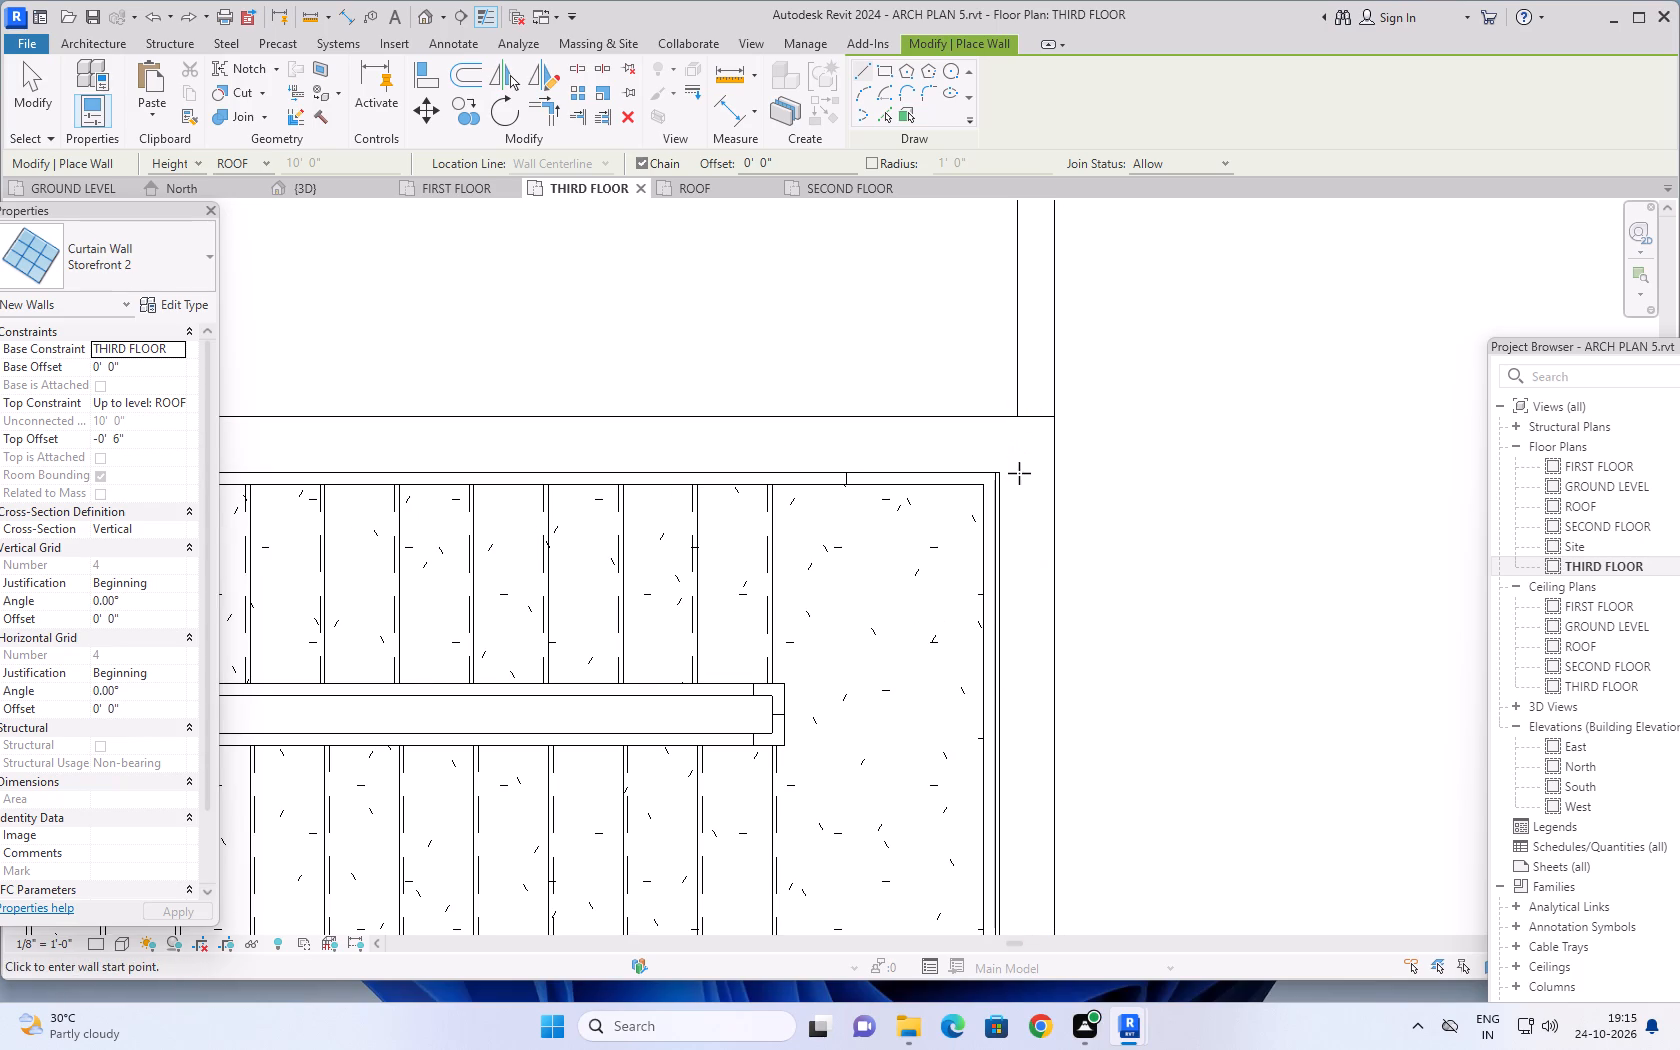
{"action": "left_click", "coordinate": [1019, 475]}
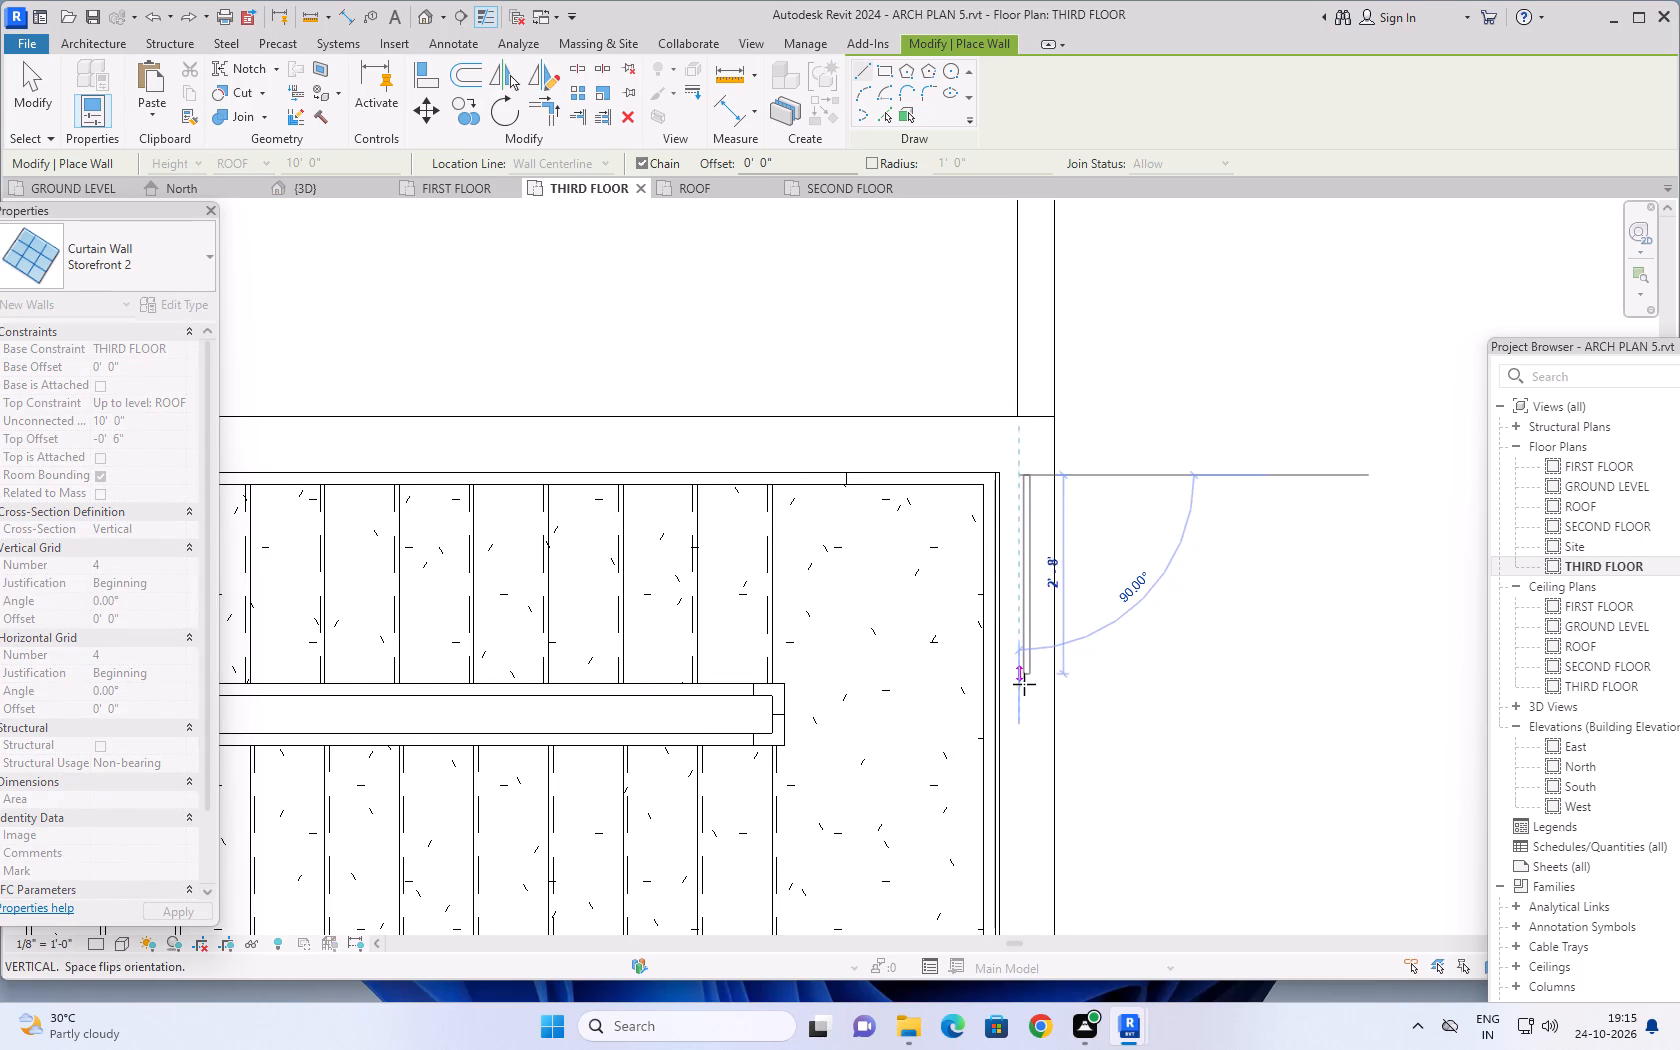
{"action": "scroll", "coordinate": [1024, 690], "scroll_direction": "down", "scroll_amount": 1}
{"action": "middle_click_drag", "start_coordinate": [1024, 690], "coordinate": [1015, 557]}
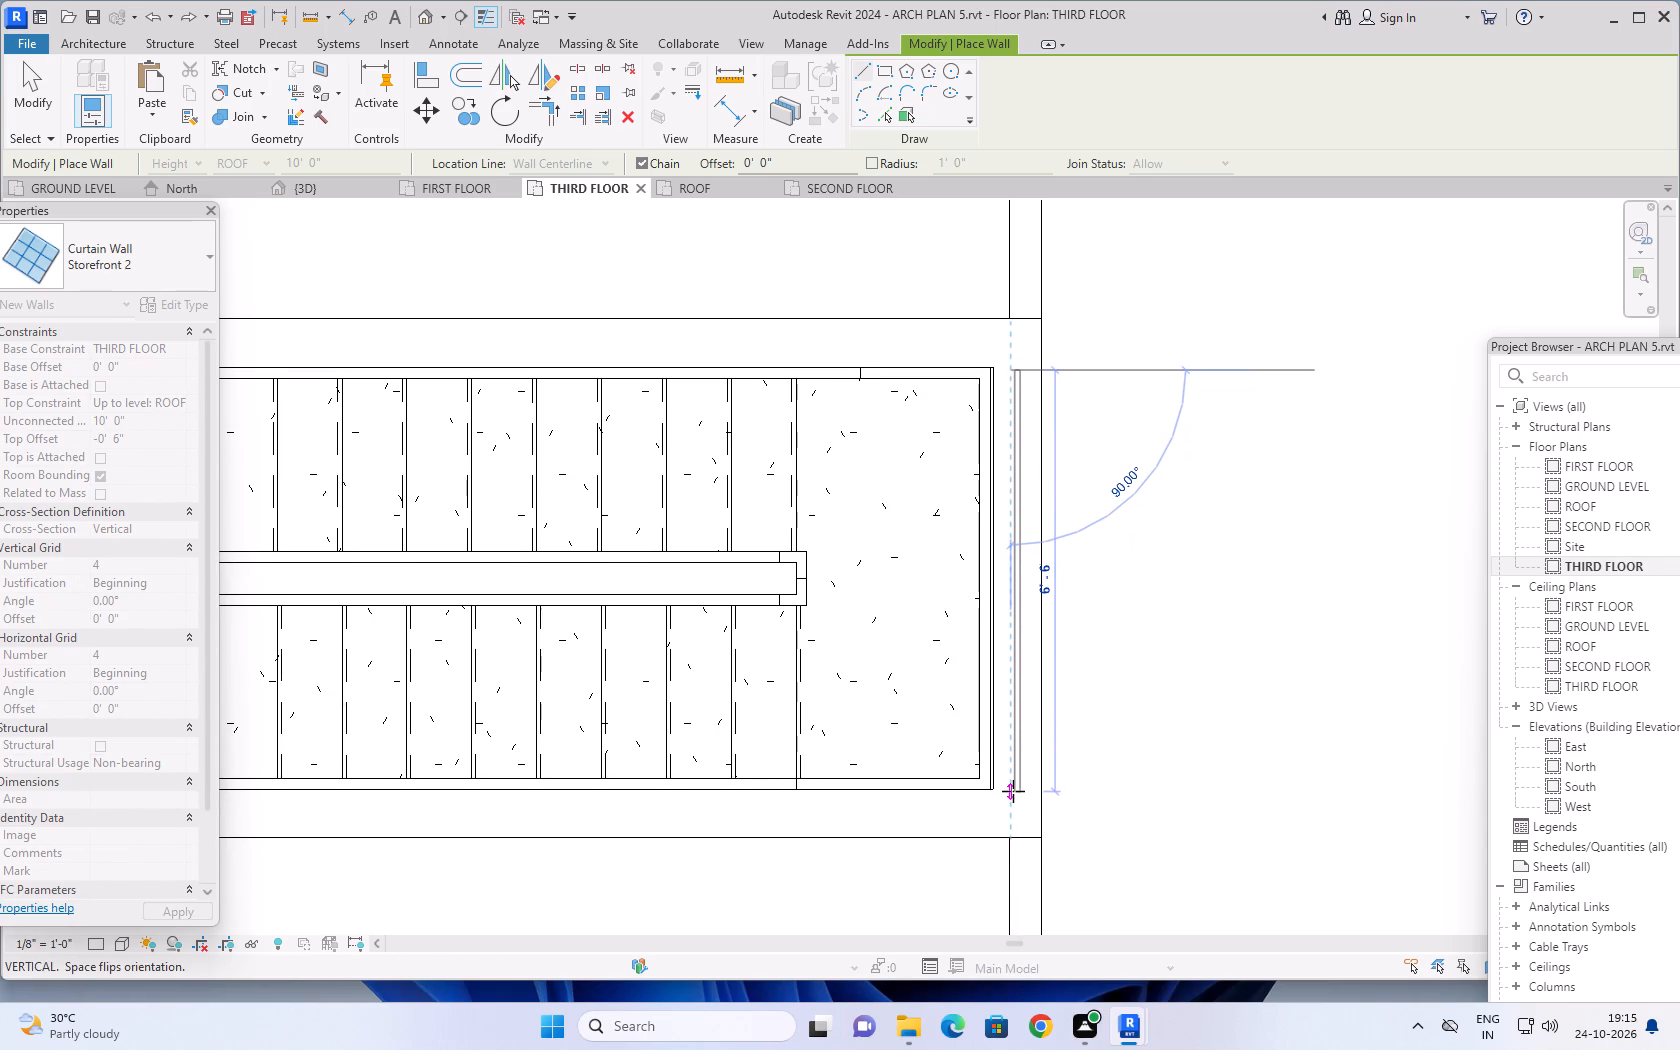
{"action": "left_click", "coordinate": [1013, 789]}
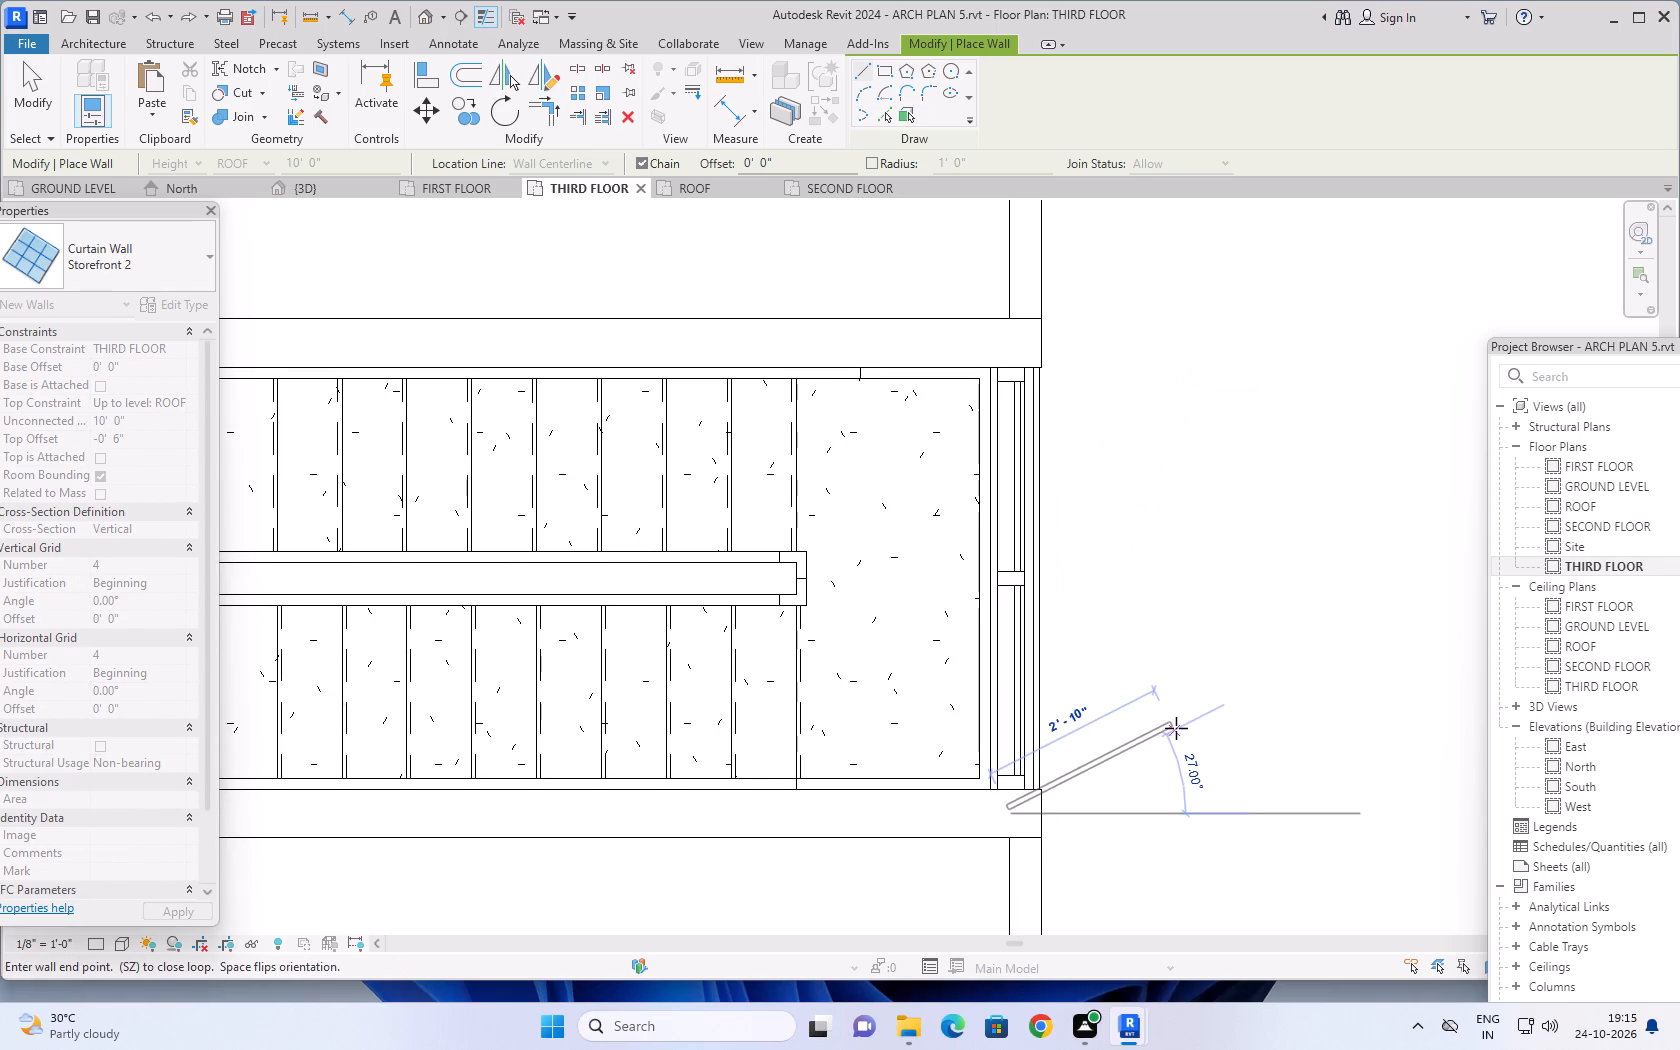
{"action": "key", "text": "Escape"}
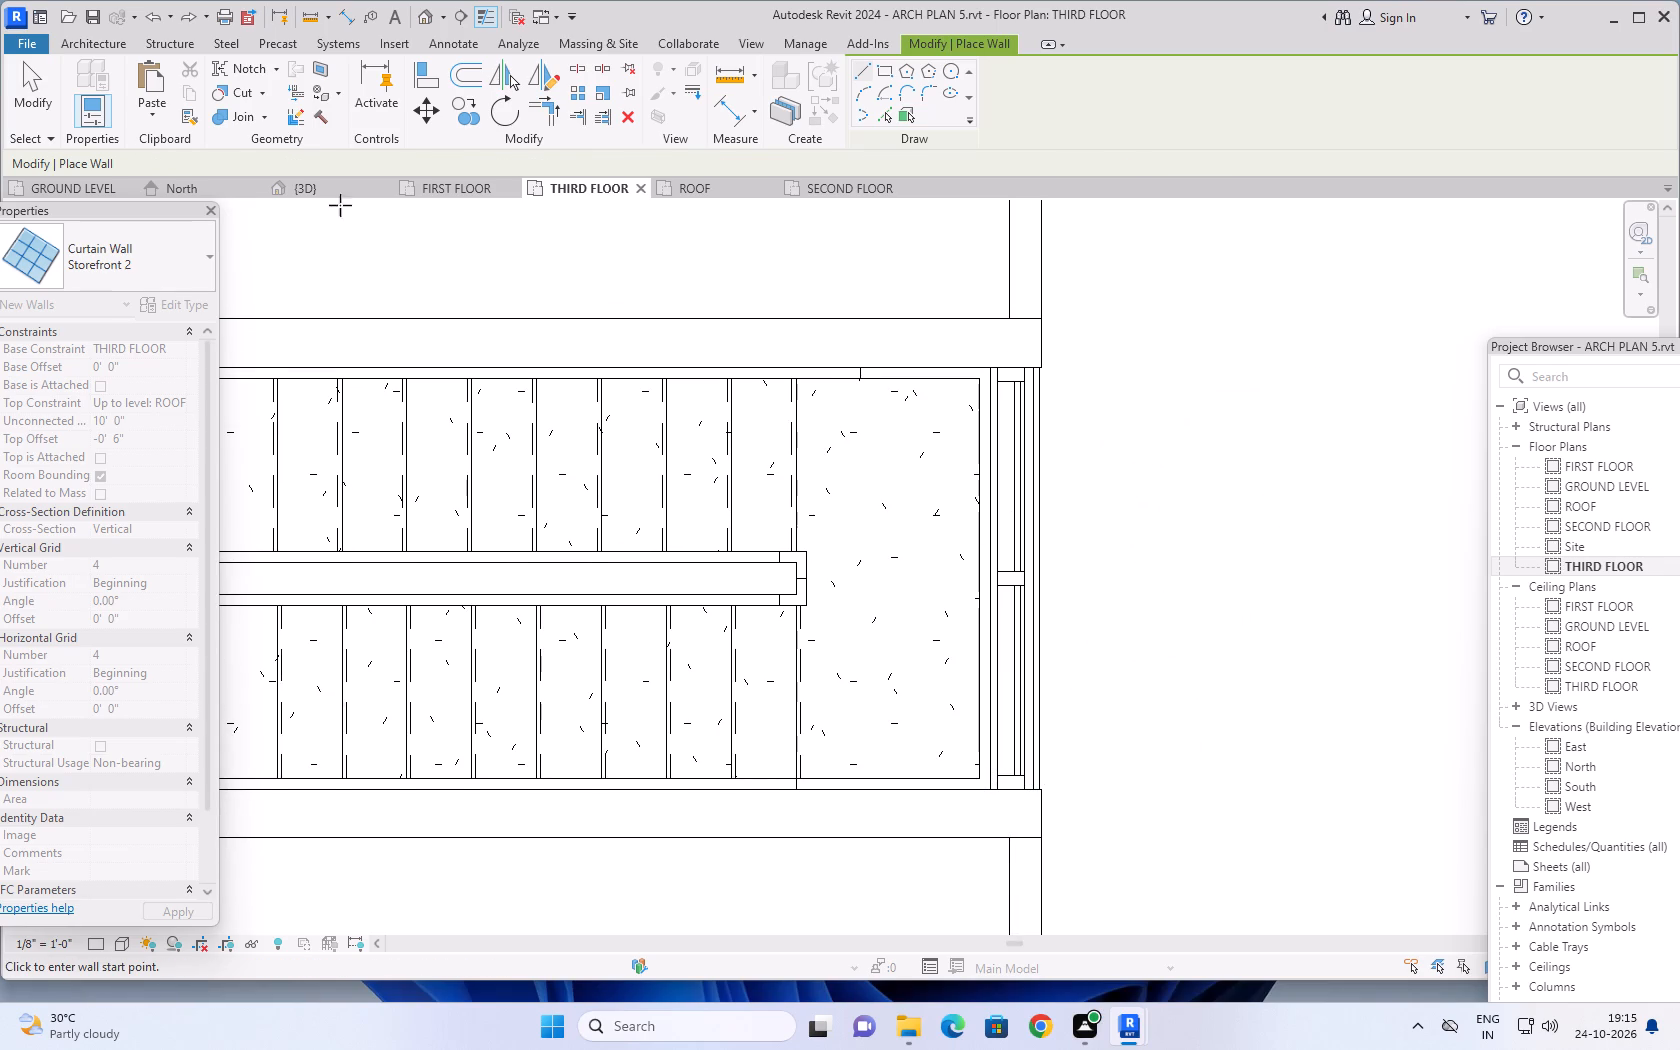
Examine the stairwell curtain walls and the building's side and front facades in the 3D view.
{"action": "left_click", "coordinate": [316, 189]}
{"action": "scroll", "coordinate": [1109, 545], "scroll_direction": "down", "scroll_amount": 1}
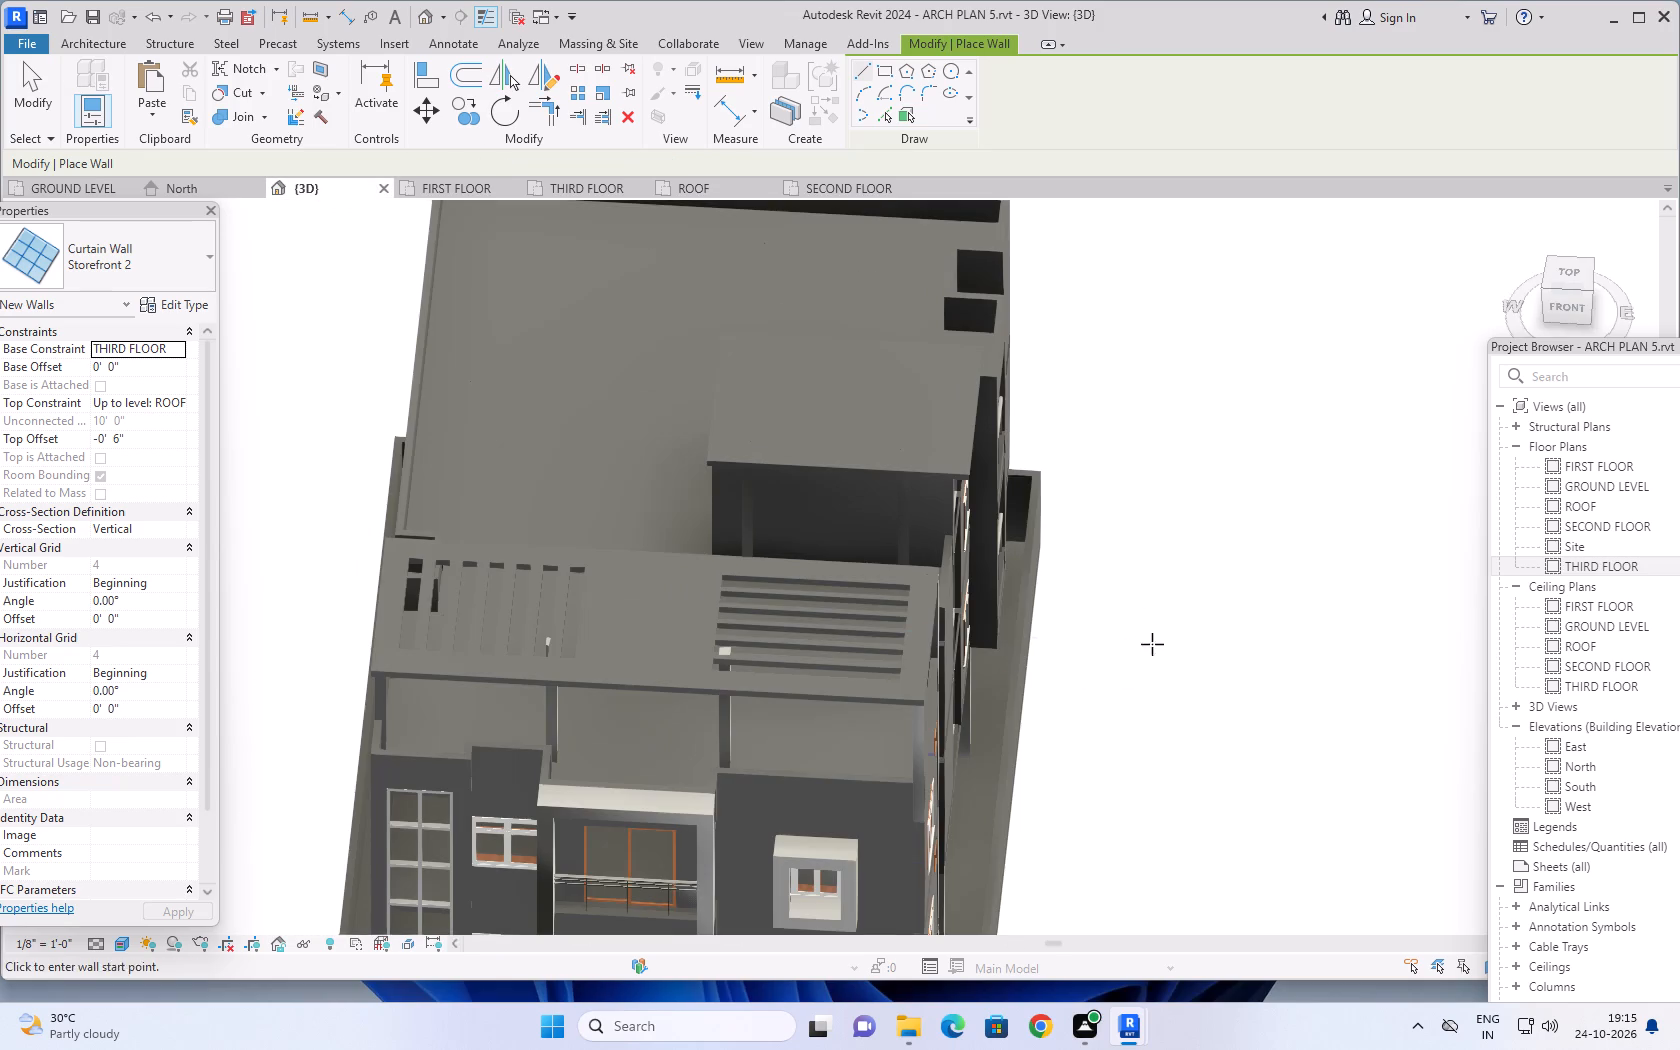
{"action": "middle_click_drag", "start_coordinate": [1258, 687], "coordinate": [964, 554], "text": "shift"}
{"action": "key", "text": "Escape"}
{"action": "key", "text": "Escape"}
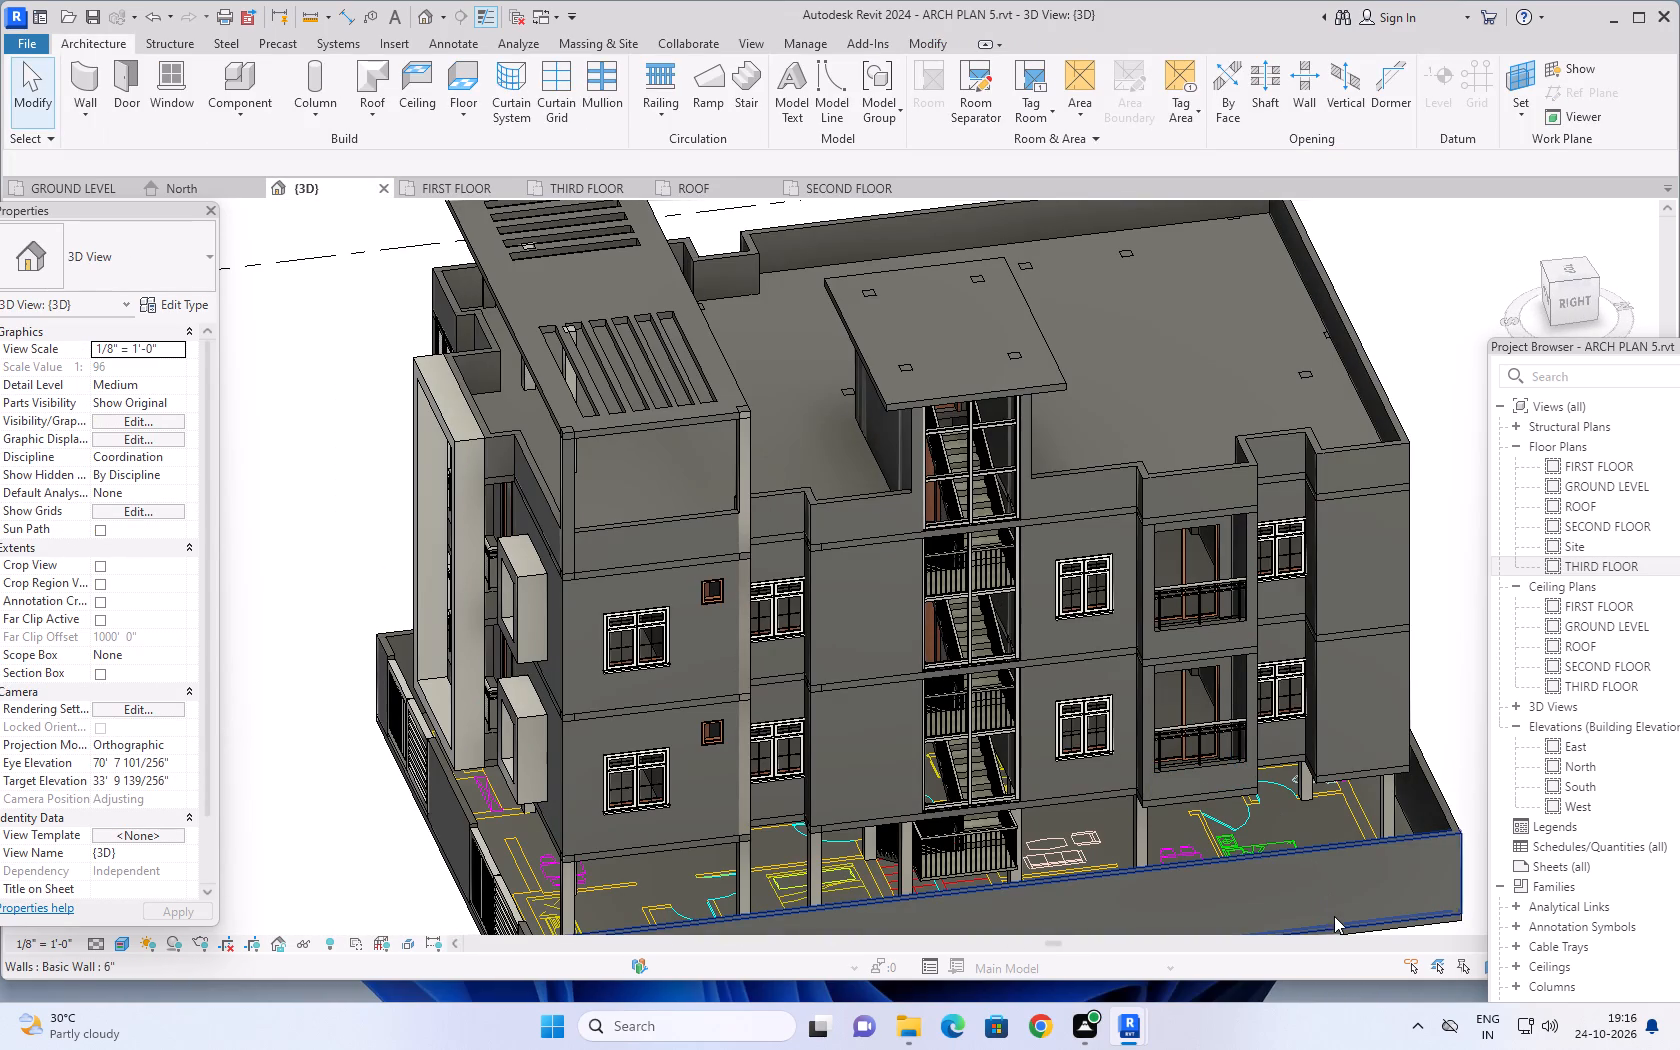
{"action": "middle_click_drag", "start_coordinate": [1332, 916], "coordinate": [1288, 653], "text": "shift"}
{"action": "scroll", "coordinate": [1278, 673], "scroll_direction": "down", "scroll_amount": 2}
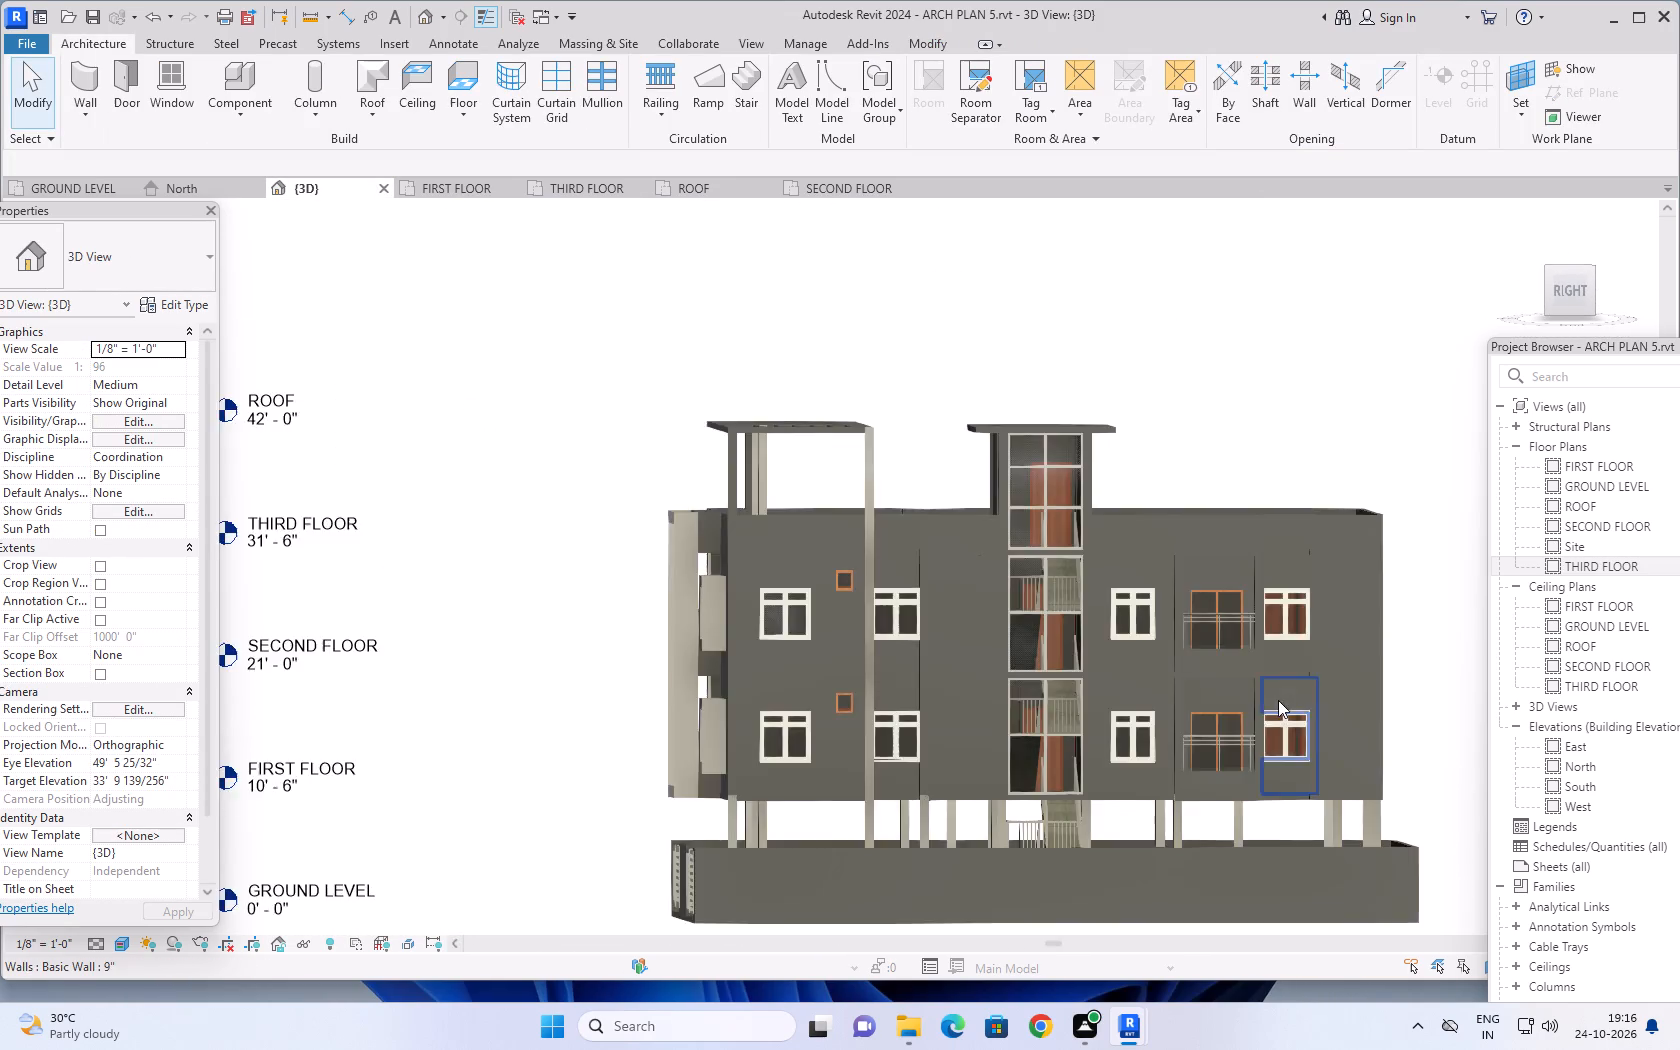
{"action": "scroll", "coordinate": [1278, 712], "scroll_direction": "down", "scroll_amount": 3}
{"action": "middle_click_drag", "start_coordinate": [655, 666], "coordinate": [1299, 706], "text": "shift"}
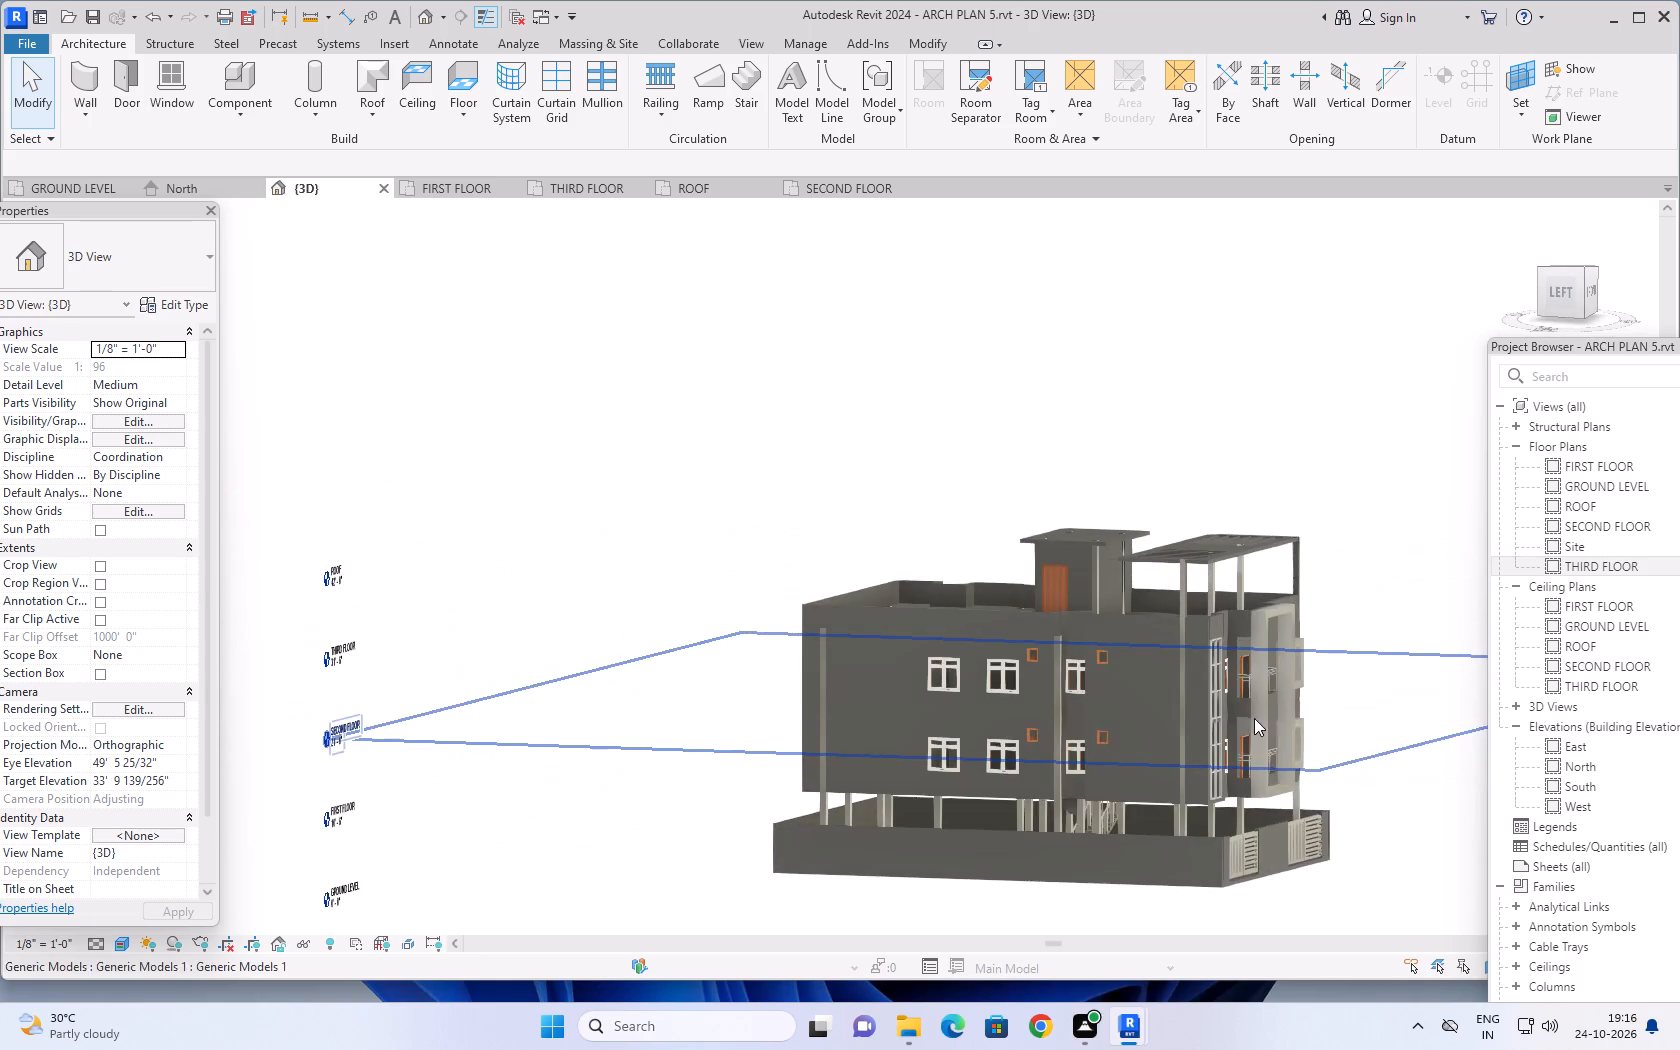
{"action": "middle_click_drag", "start_coordinate": [1208, 741], "coordinate": [944, 696], "text": "shift"}
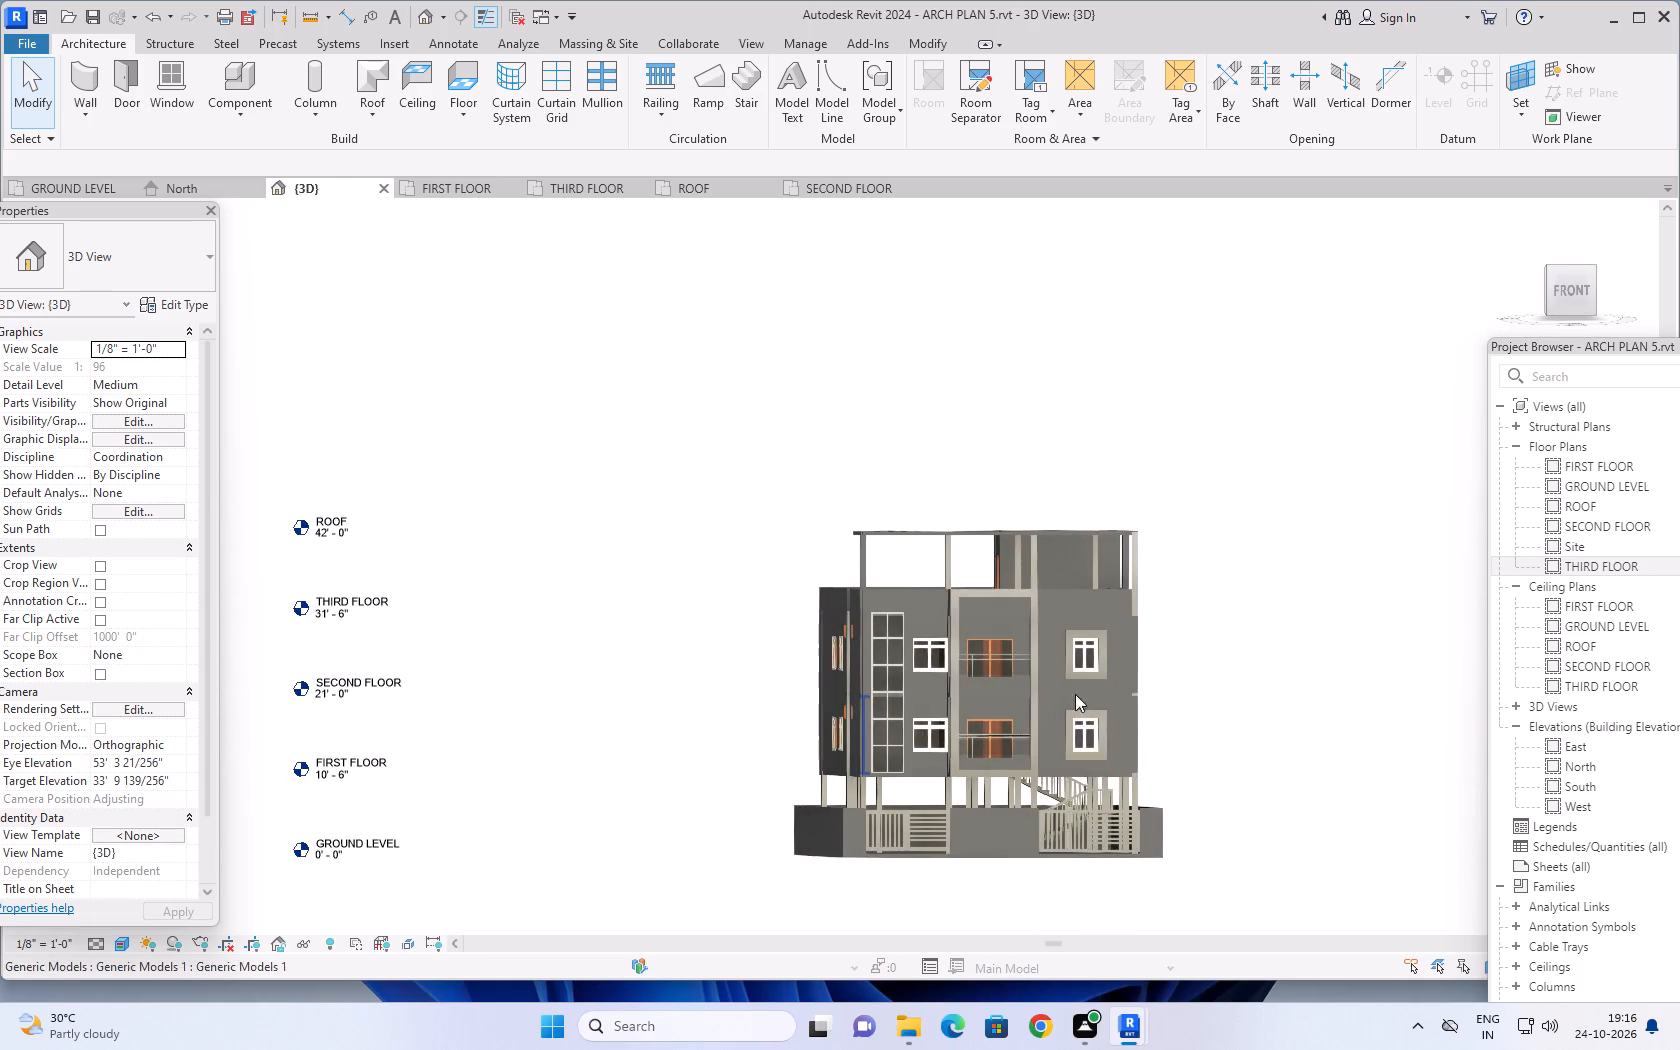
{"action": "scroll", "coordinate": [1208, 669], "scroll_direction": "up", "scroll_amount": 1}
{"action": "middle_click_drag", "start_coordinate": [1249, 662], "coordinate": [1325, 671], "text": "shift"}
Set the front facade's Storefront 2 curtain wall to top constraint SECOND FLOOR with a -6" top offset.
{"action": "scroll", "coordinate": [1290, 671], "scroll_direction": "up", "scroll_amount": 1}
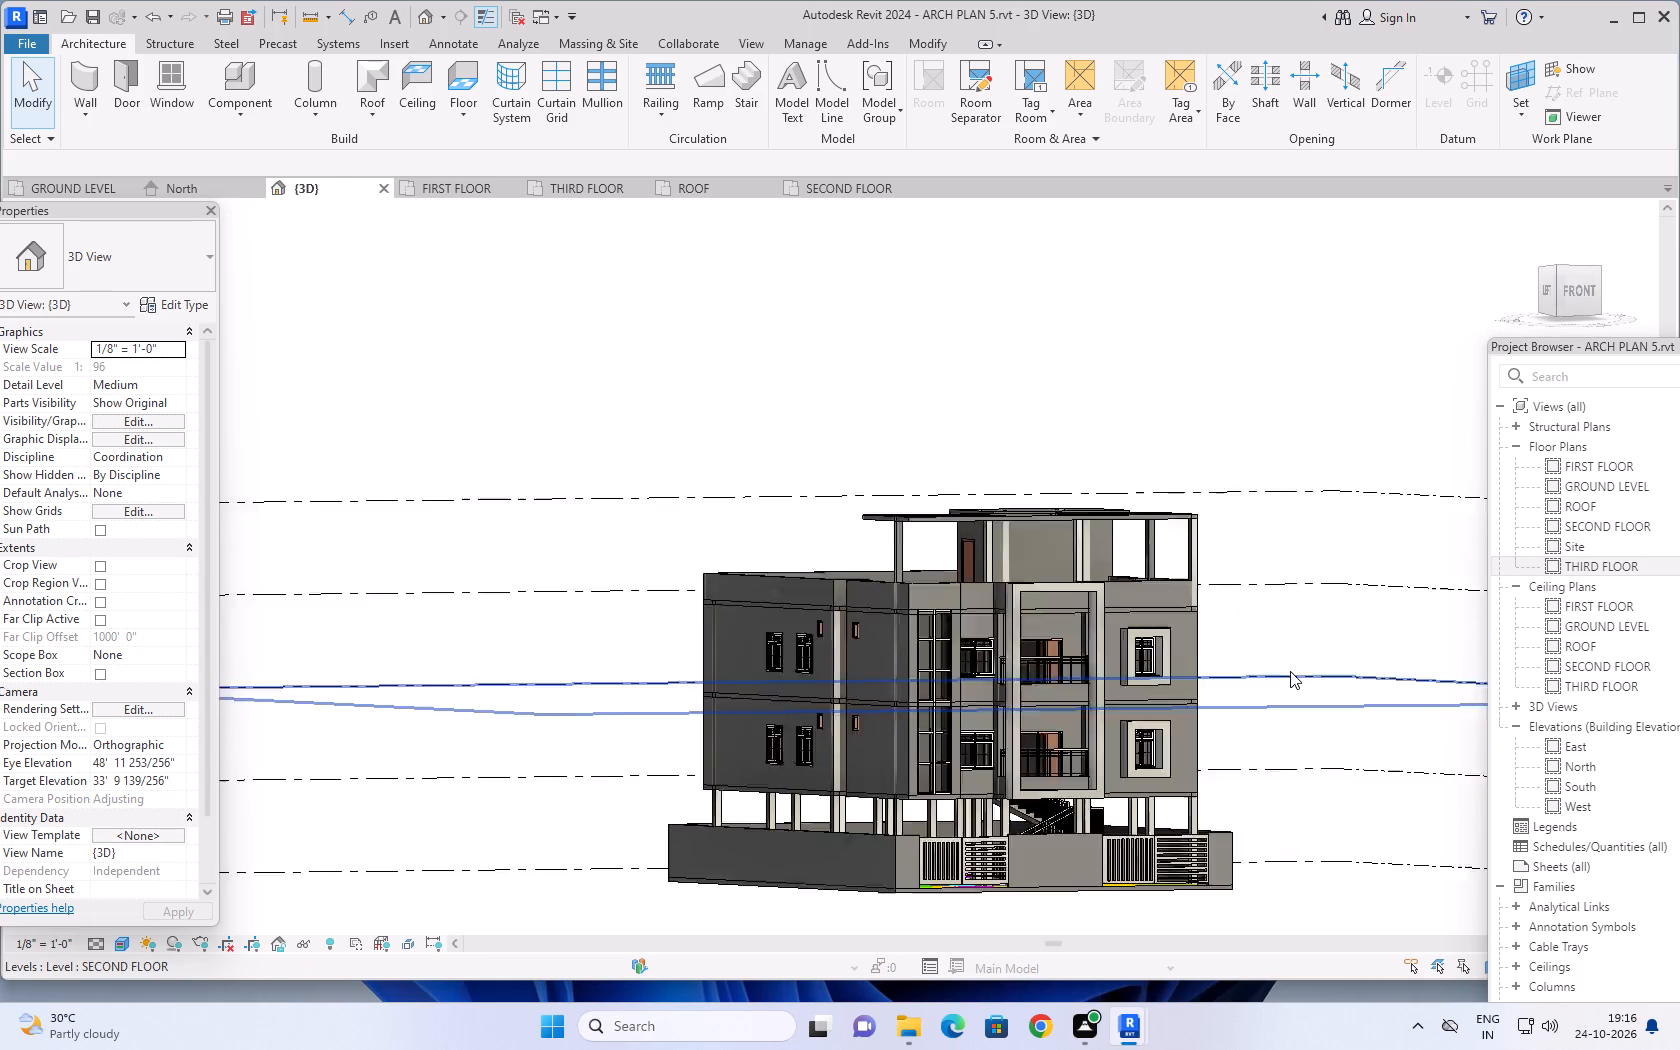
{"action": "scroll", "coordinate": [856, 680], "scroll_direction": "up", "scroll_amount": 5}
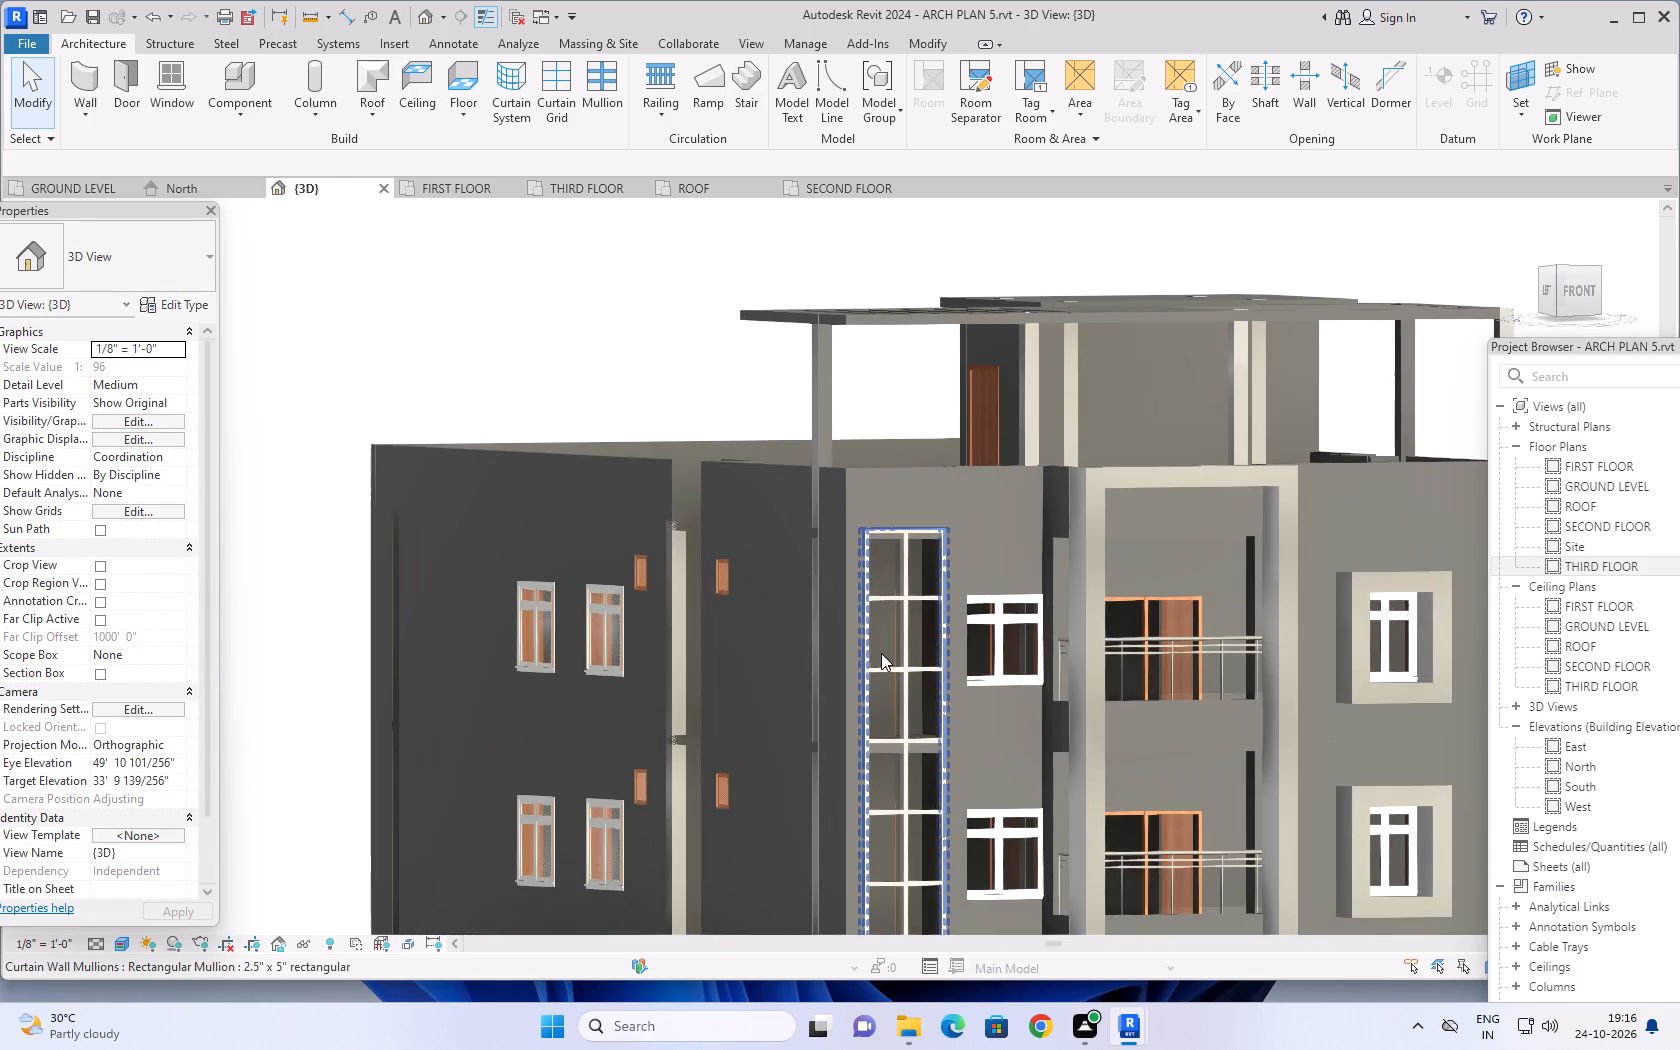
{"action": "scroll", "coordinate": [911, 740], "scroll_direction": "down", "scroll_amount": 3}
{"action": "middle_click_drag", "start_coordinate": [906, 761], "coordinate": [845, 770], "text": "shift"}
{"action": "scroll", "coordinate": [784, 720], "scroll_direction": "up", "scroll_amount": 3}
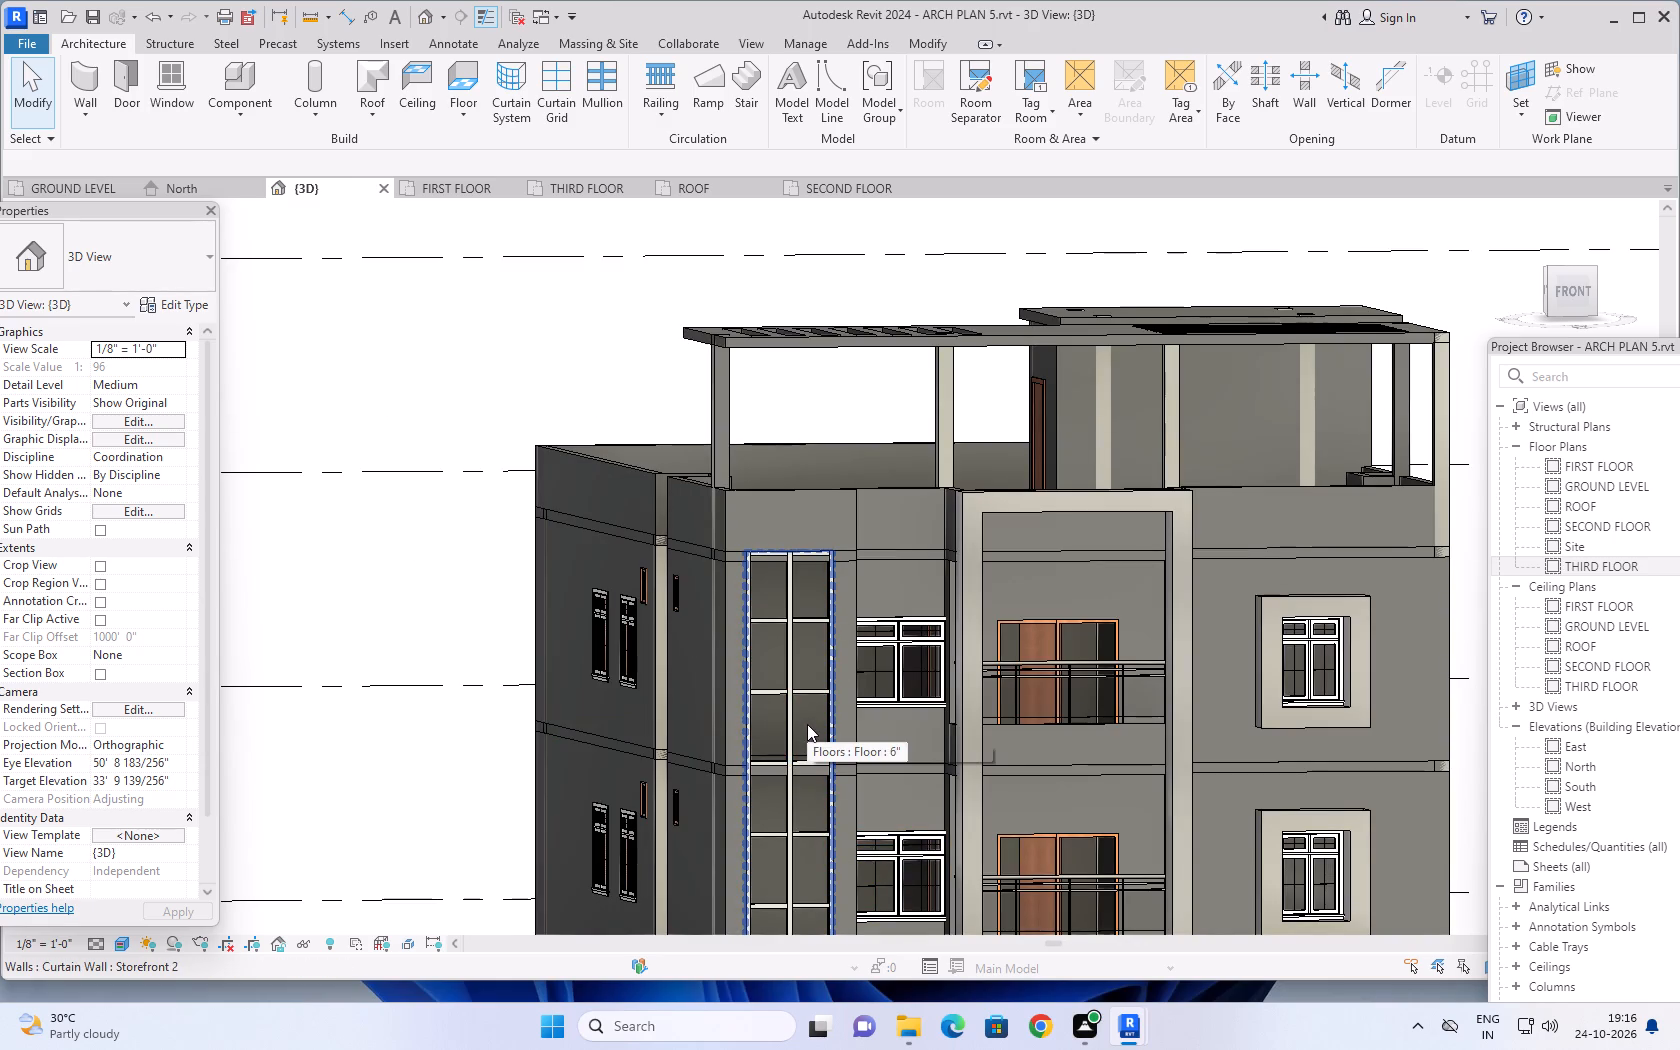
{"action": "left_click", "coordinate": [807, 724]}
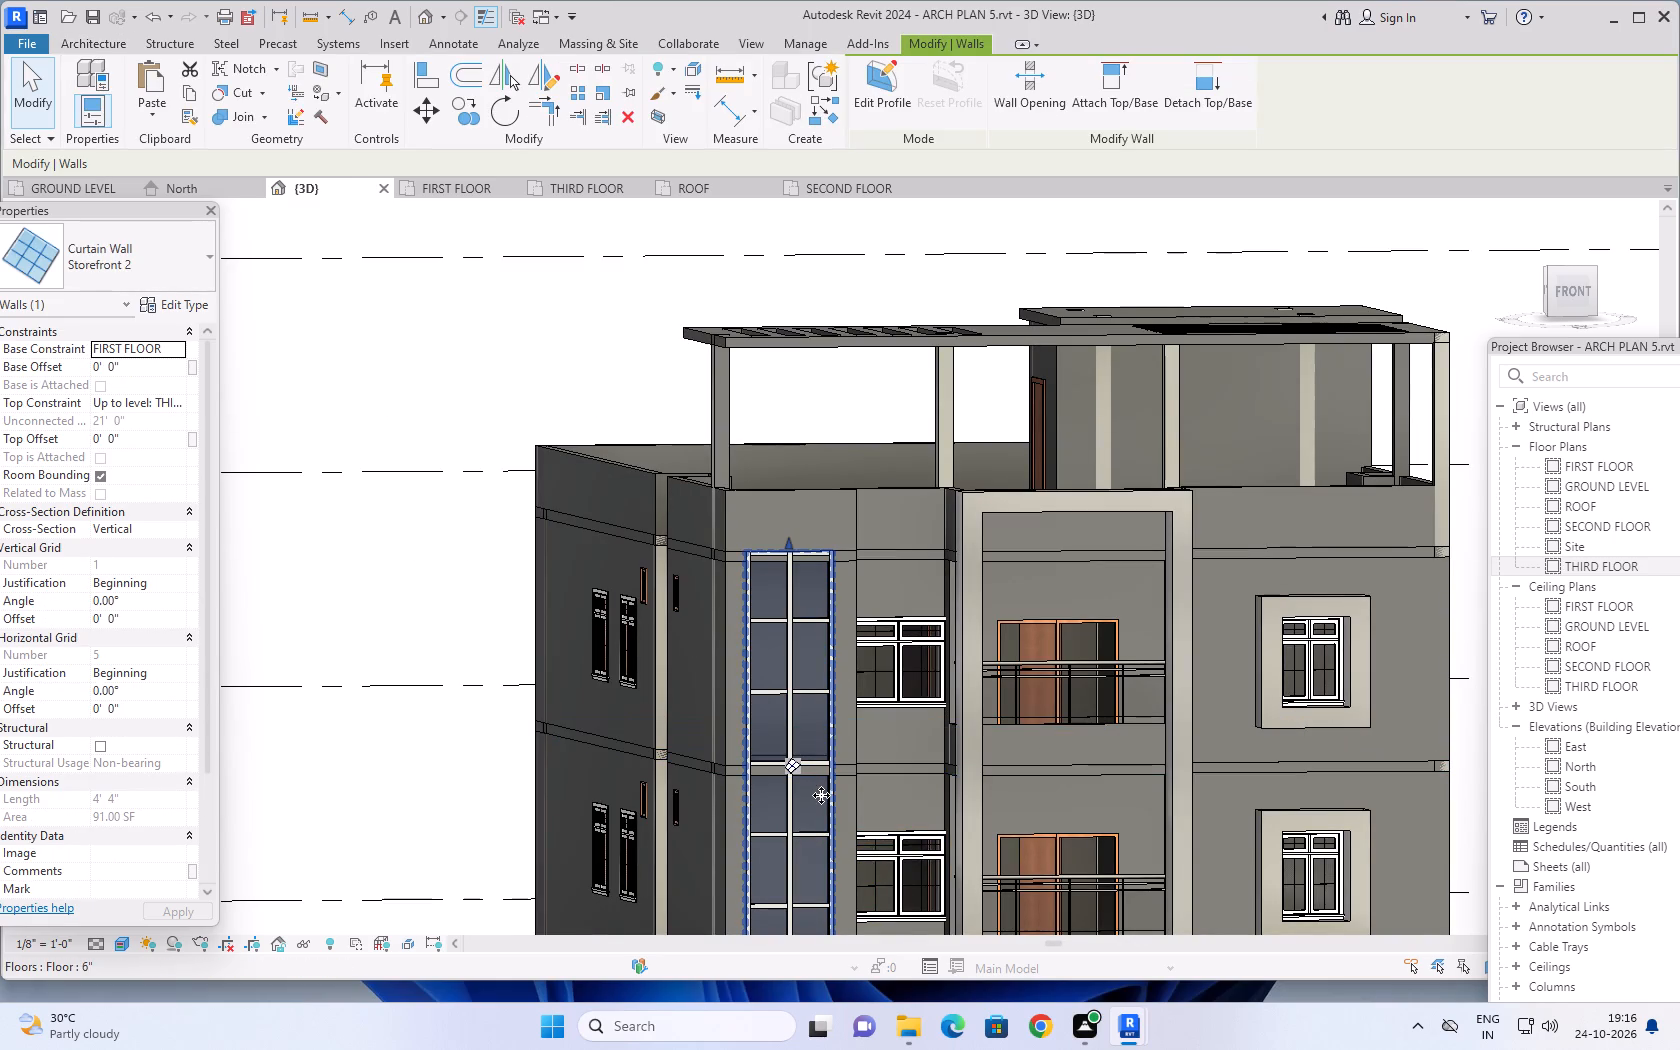
{"action": "scroll", "coordinate": [810, 758], "scroll_direction": "down", "scroll_amount": 1}
{"action": "middle_click", "coordinate": [813, 757], "text": "shift"}
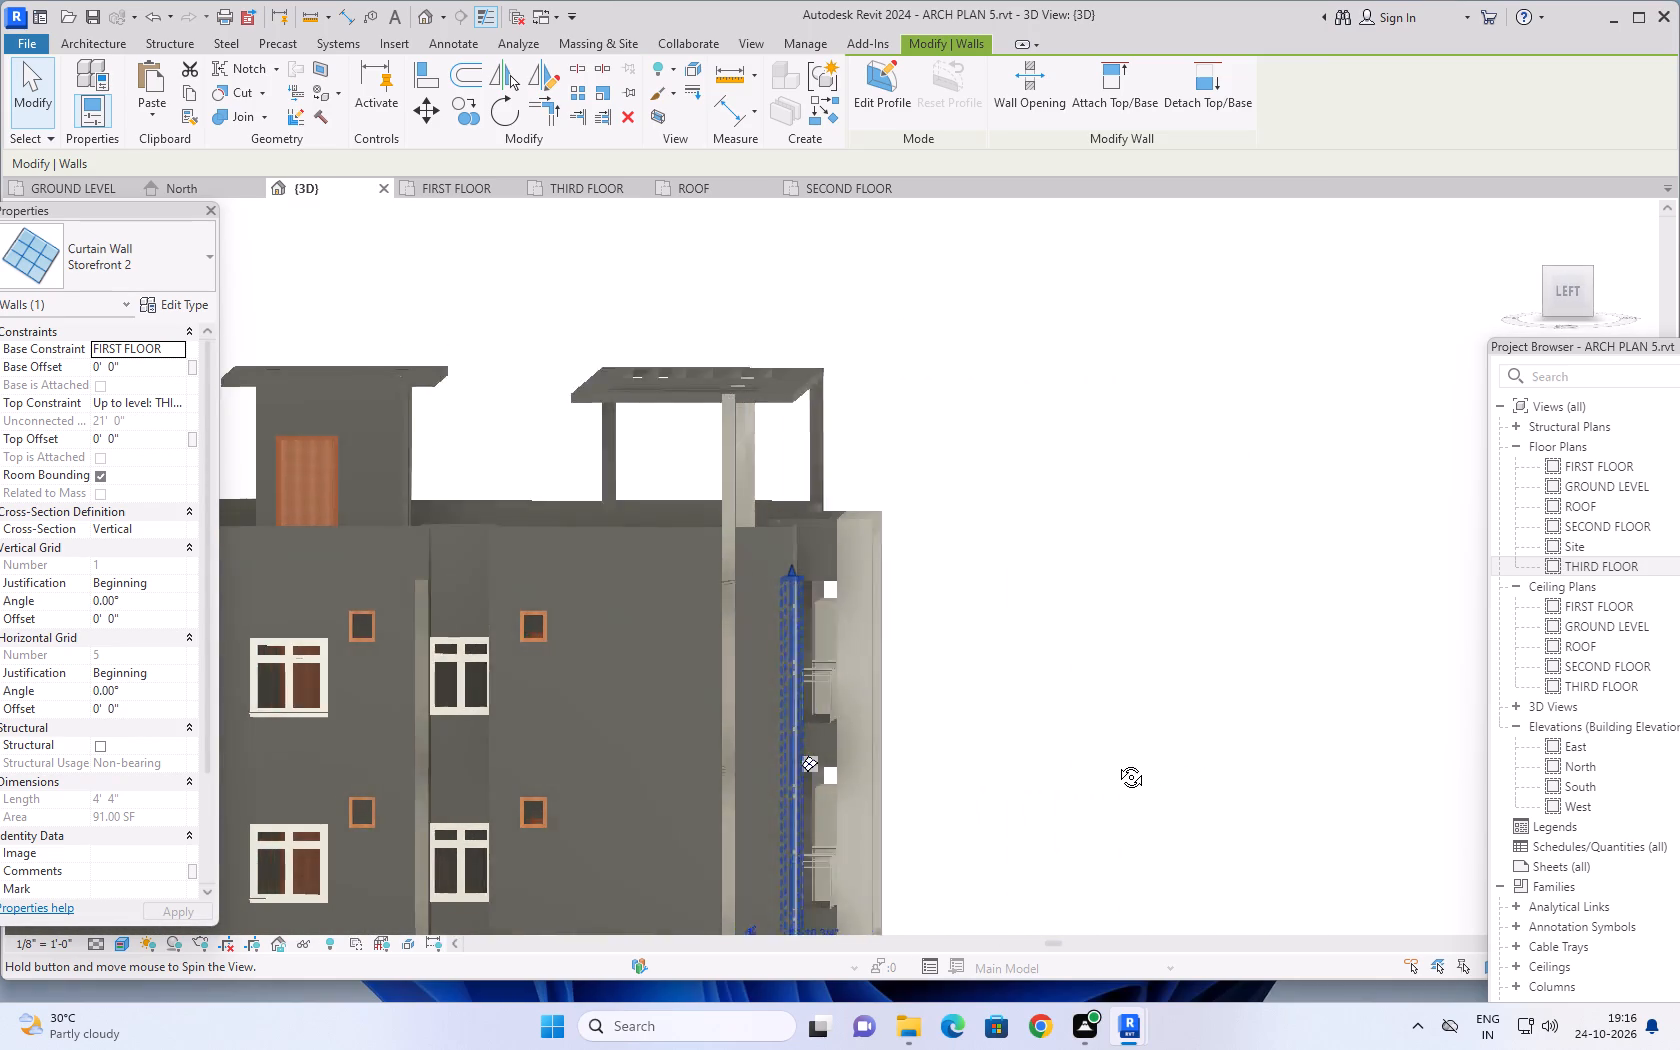
{"action": "scroll", "coordinate": [831, 773], "scroll_direction": "down", "scroll_amount": 3}
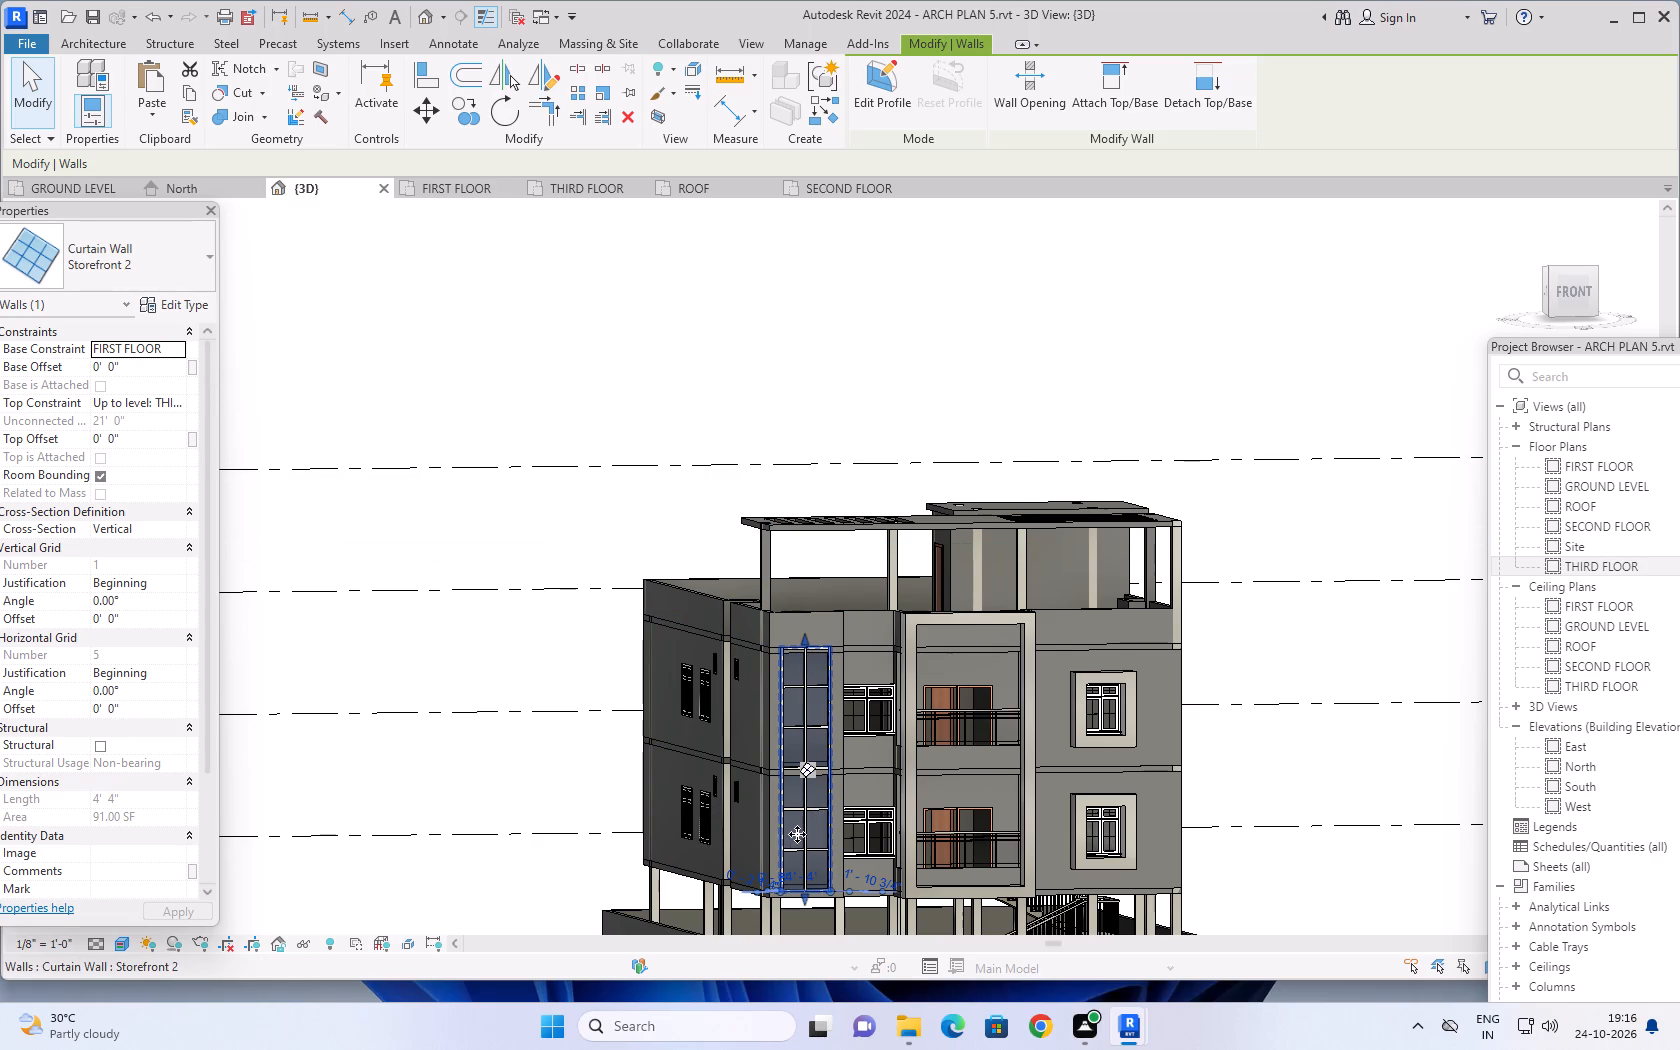
{"action": "left_click", "coordinate": [173, 400]}
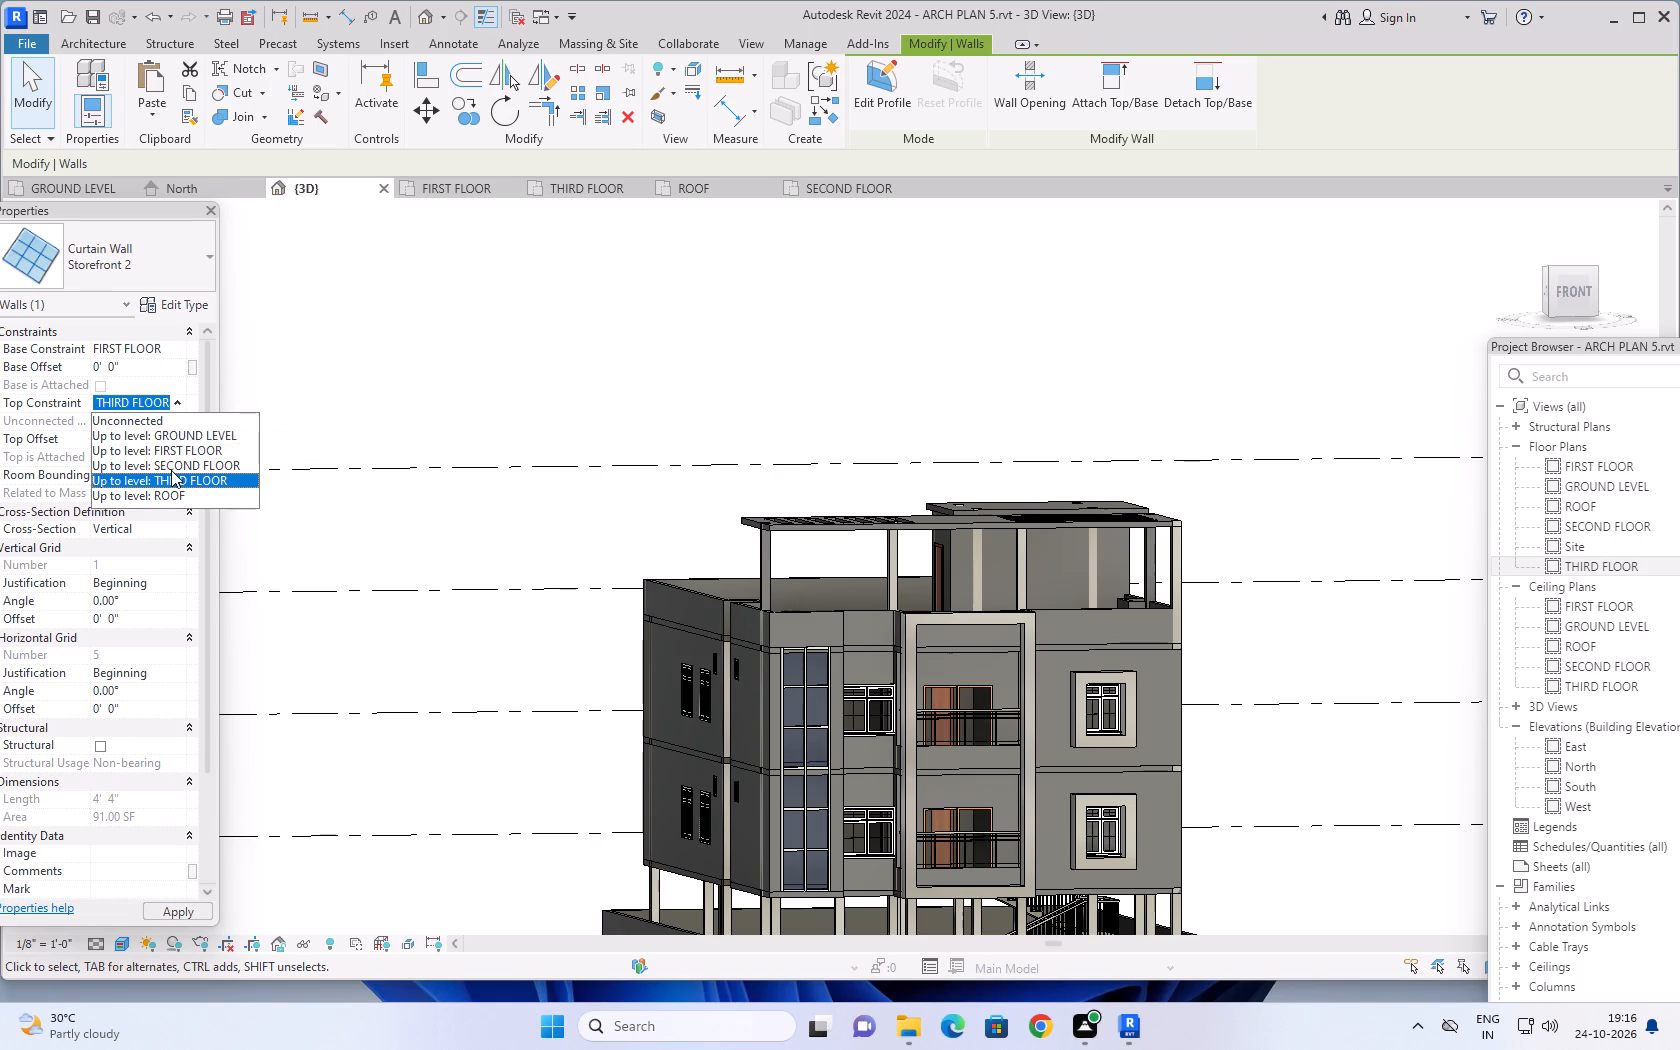
{"action": "left_click", "coordinate": [171, 461]}
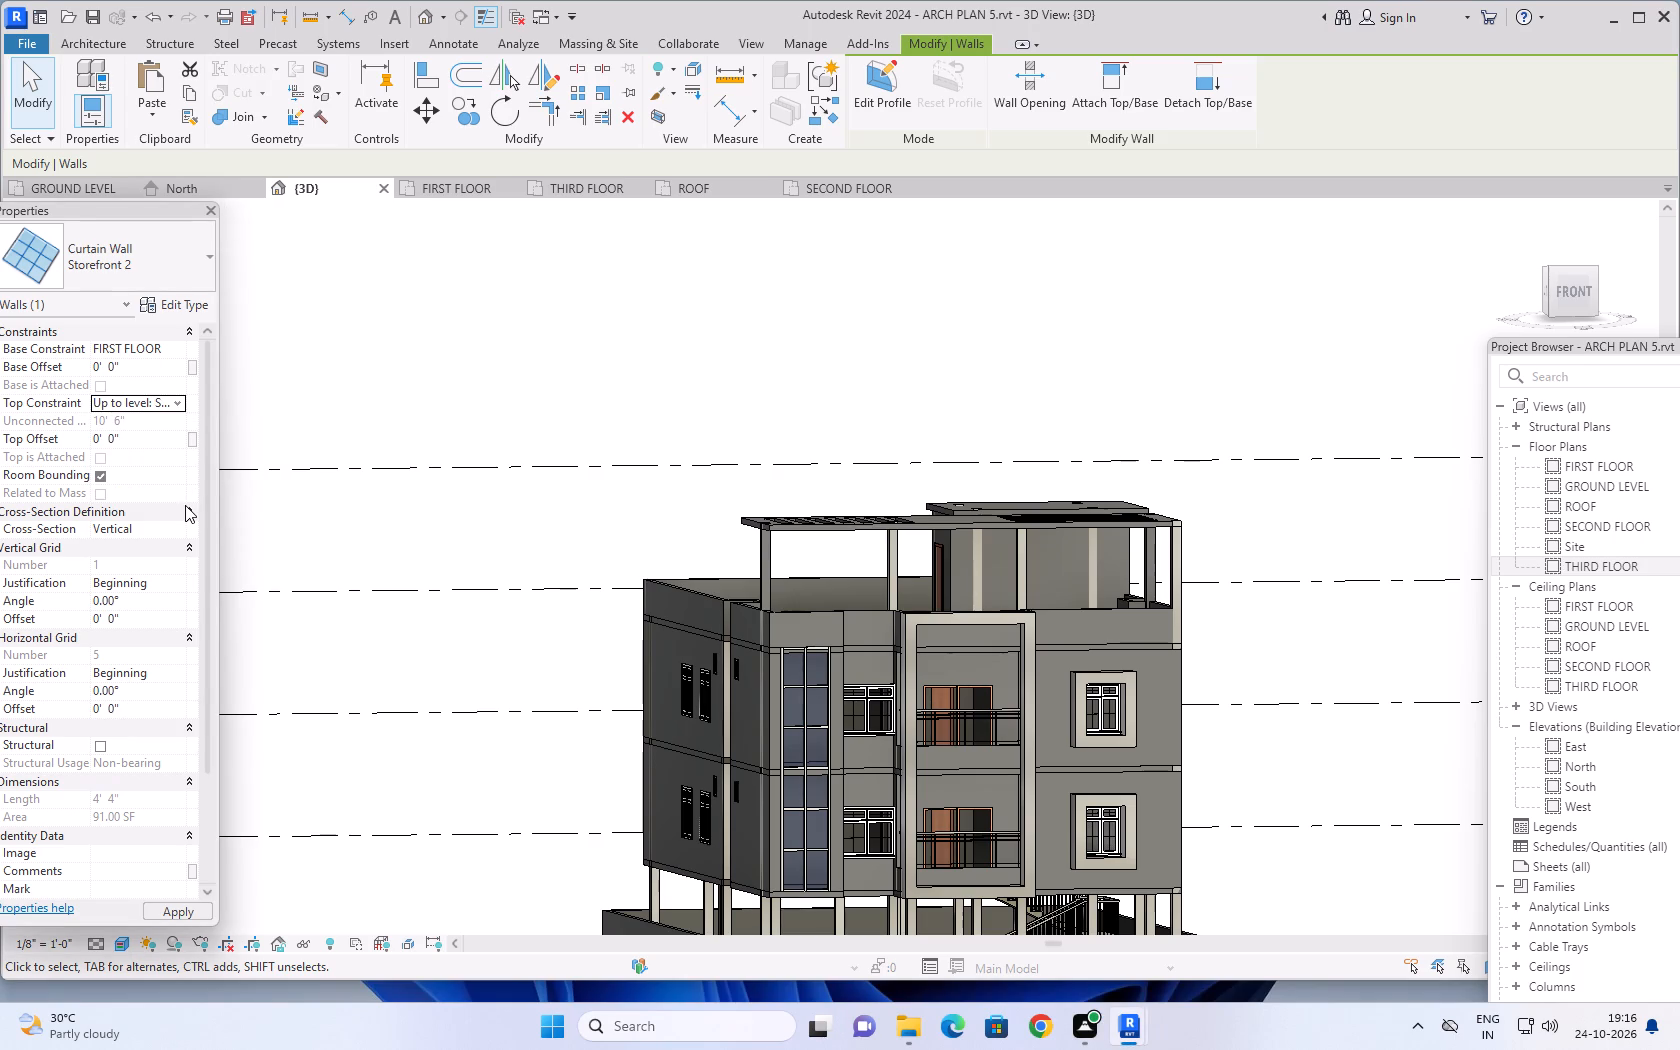
{"action": "left_click", "coordinate": [133, 439]}
{"action": "type", "text": "-6\""}
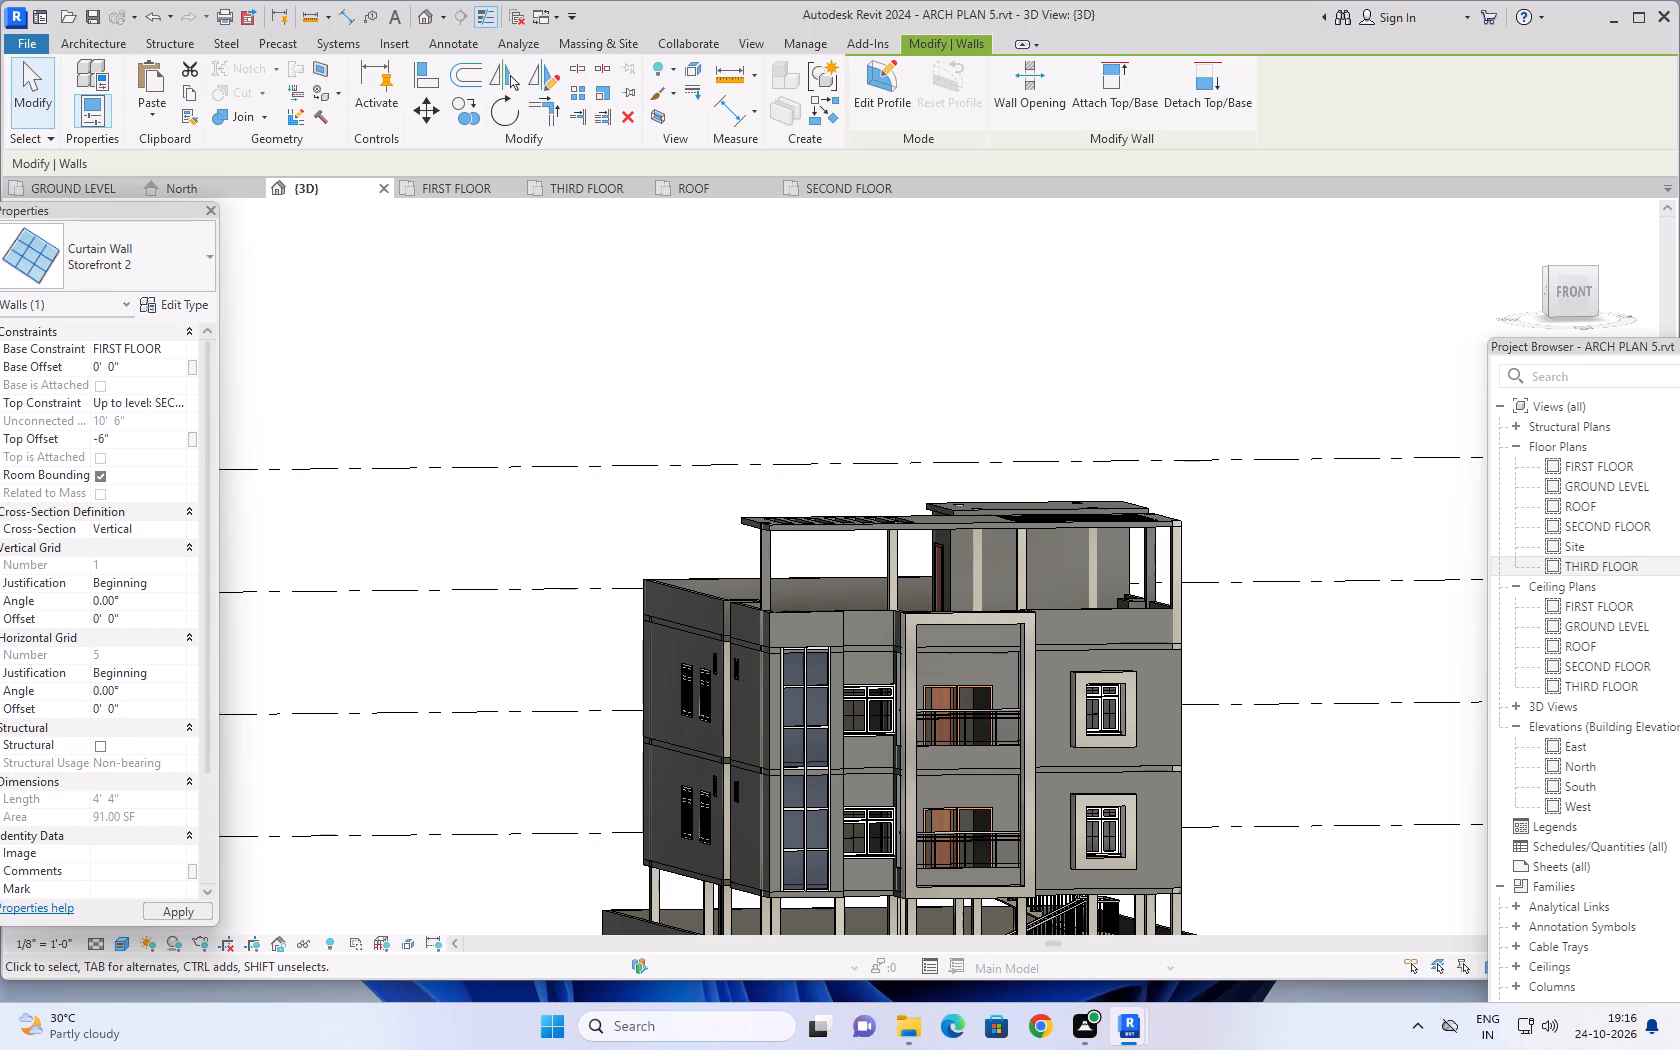
{"action": "key", "text": "Return"}
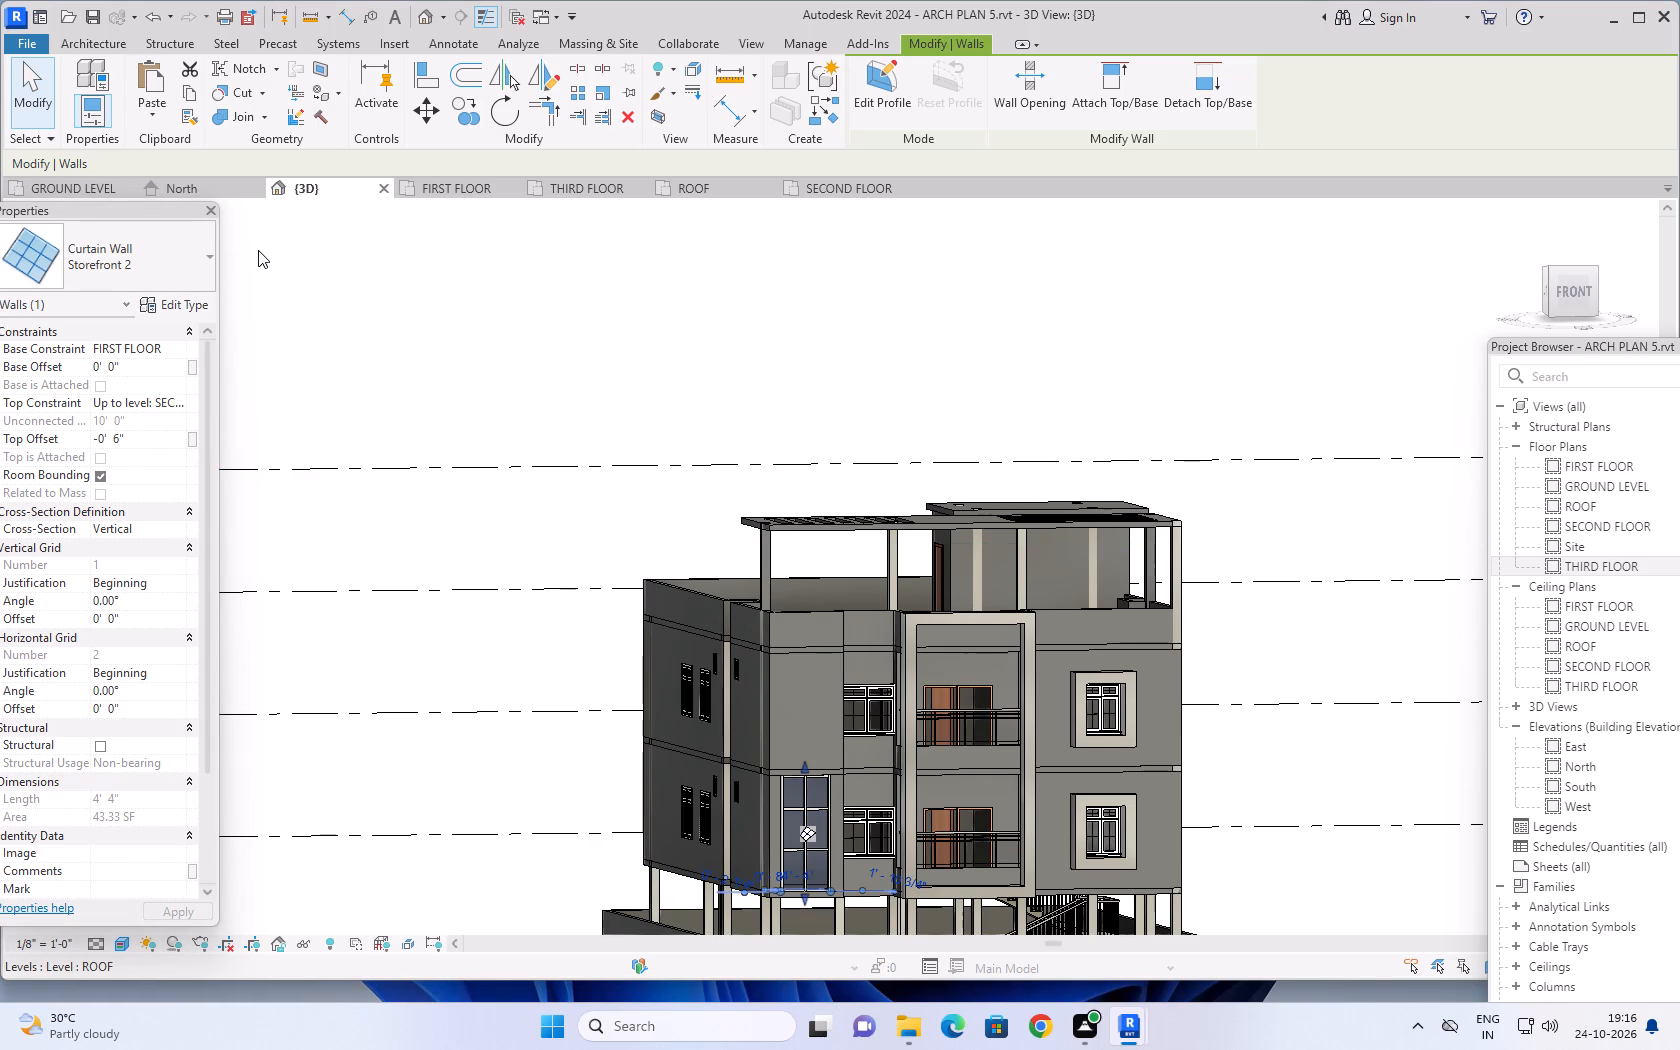
In the FIRST FLOOR plan, nudge the front facade's Storefront 2 curtain wall inward to about 2 1/4" inside the host wall's centreline.
{"action": "left_click", "coordinate": [449, 189]}
{"action": "scroll", "coordinate": [719, 655], "scroll_direction": "down", "scroll_amount": 7}
{"action": "middle_click_drag", "start_coordinate": [927, 713], "coordinate": [1008, 577]}
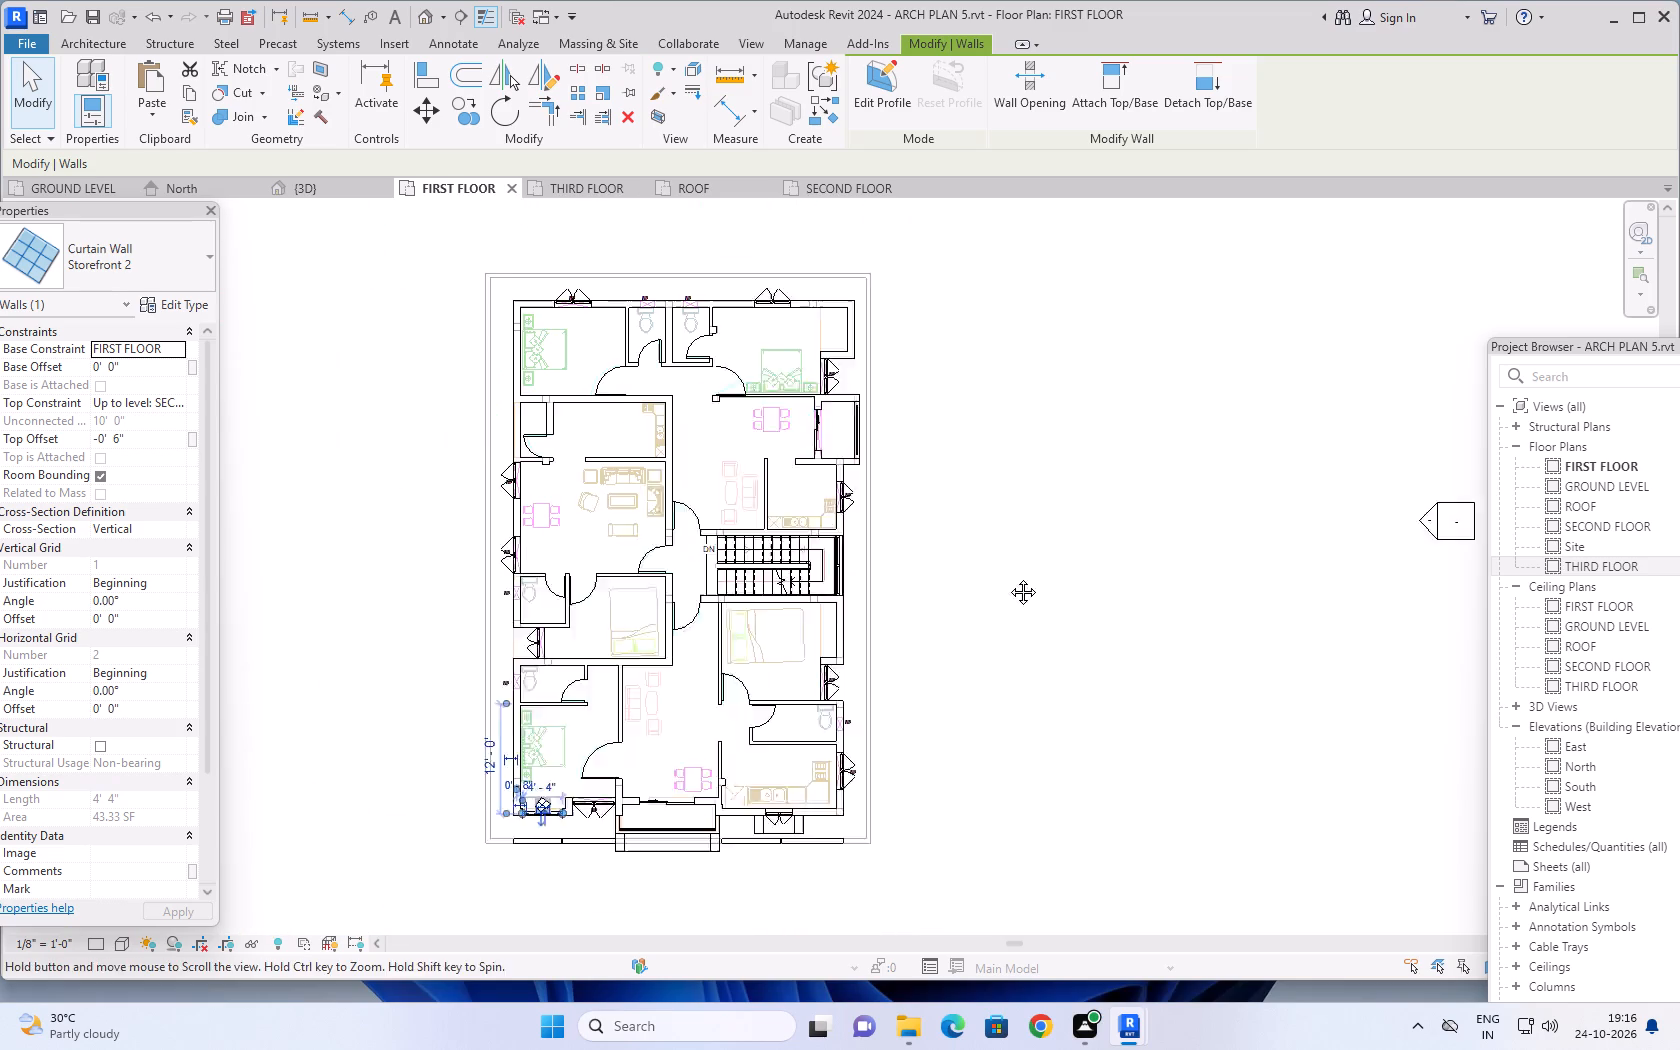
{"action": "middle_click_drag", "start_coordinate": [1008, 577], "coordinate": [1013, 569]}
{"action": "scroll", "coordinate": [572, 738], "scroll_direction": "up", "scroll_amount": 19}
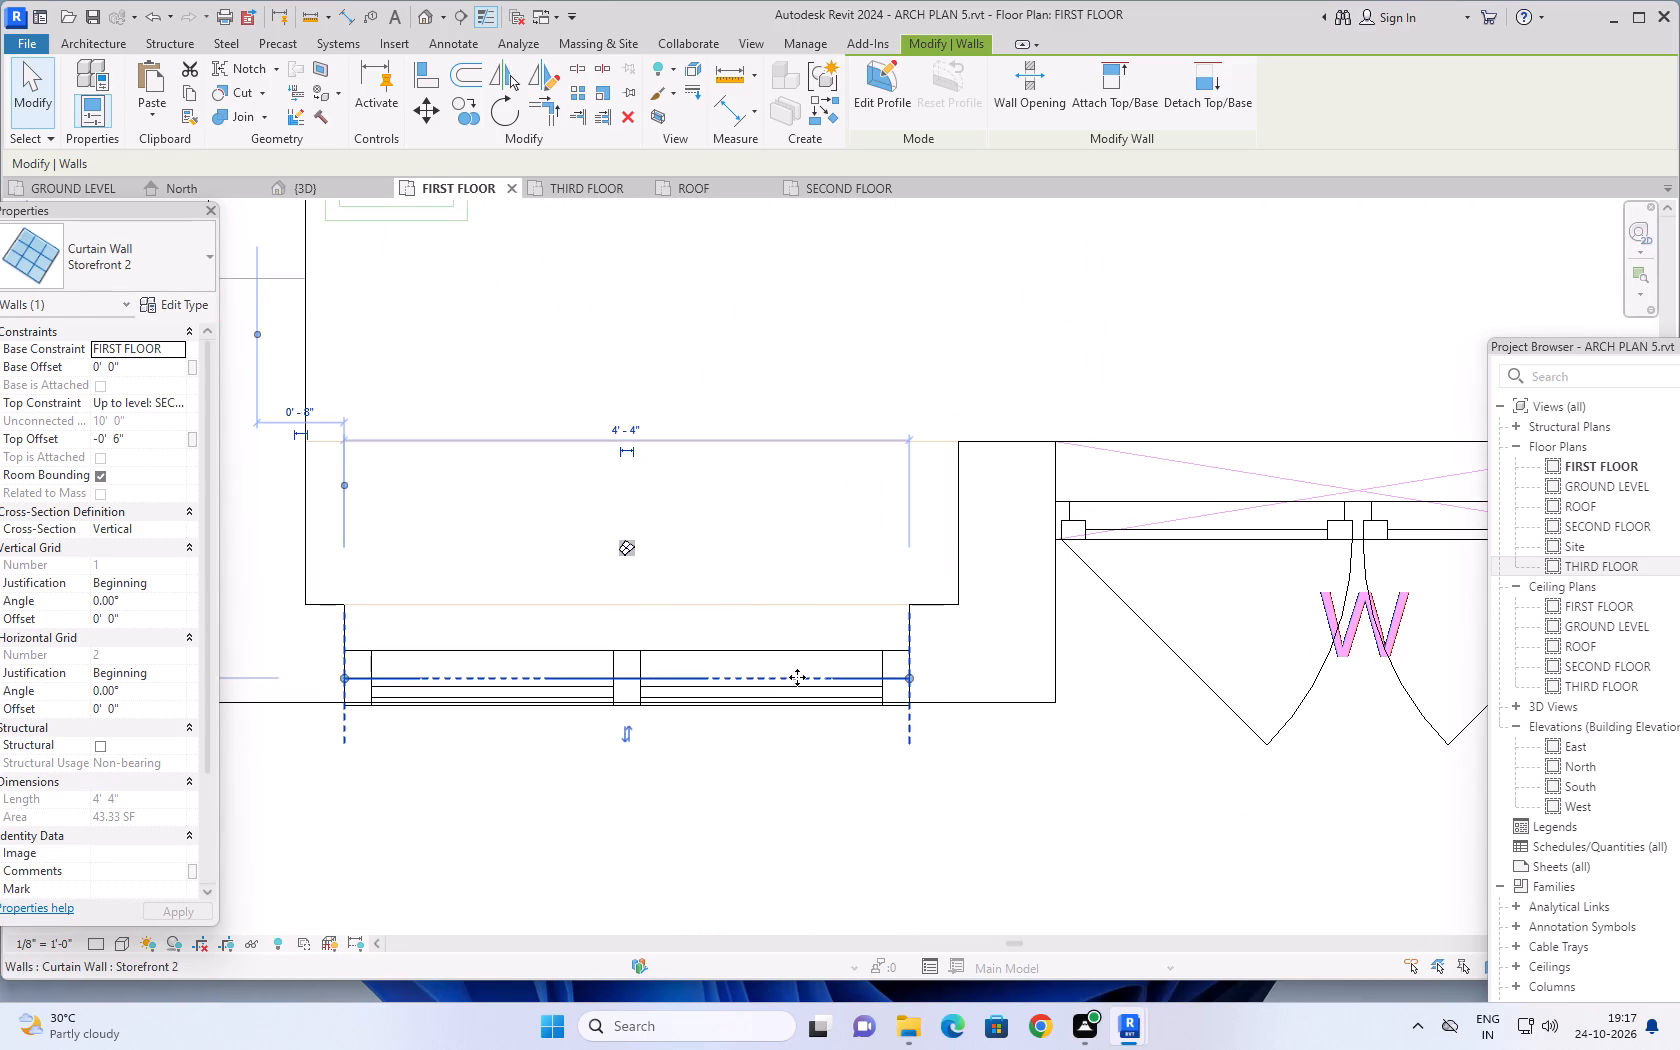
{"action": "key", "text": "Escape"}
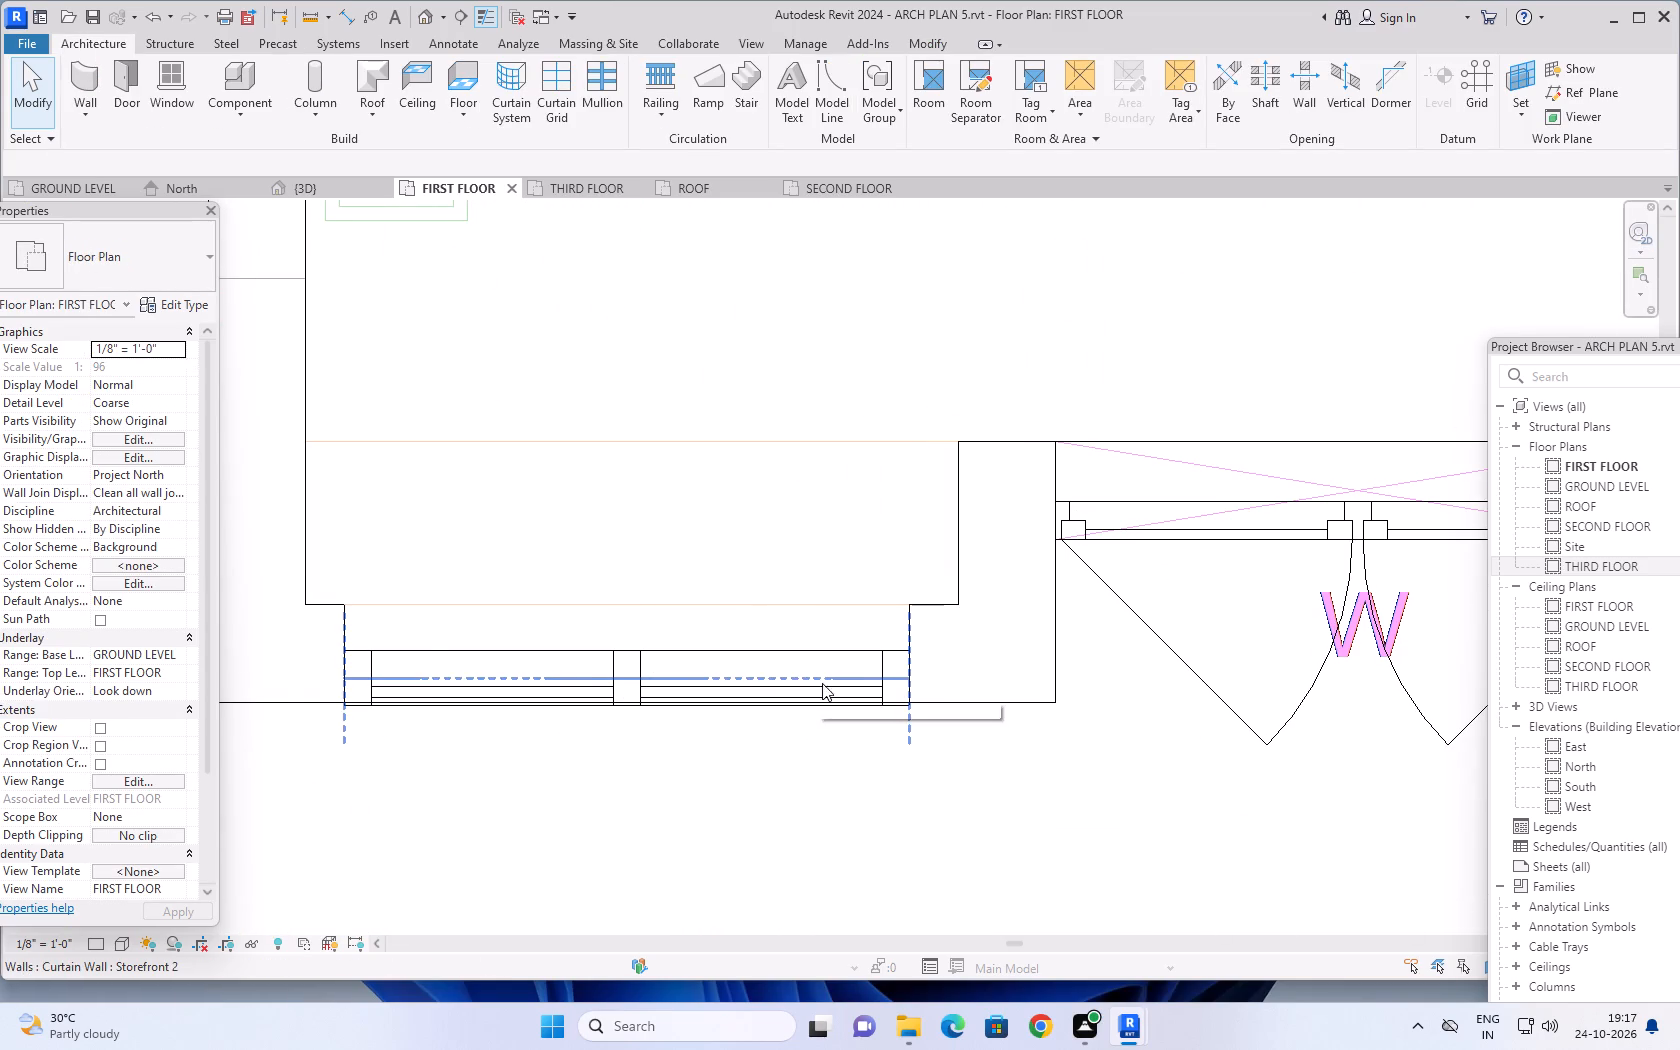
{"action": "scroll", "coordinate": [824, 700], "scroll_direction": "down", "scroll_amount": 1}
{"action": "left_click", "coordinate": [833, 681]}
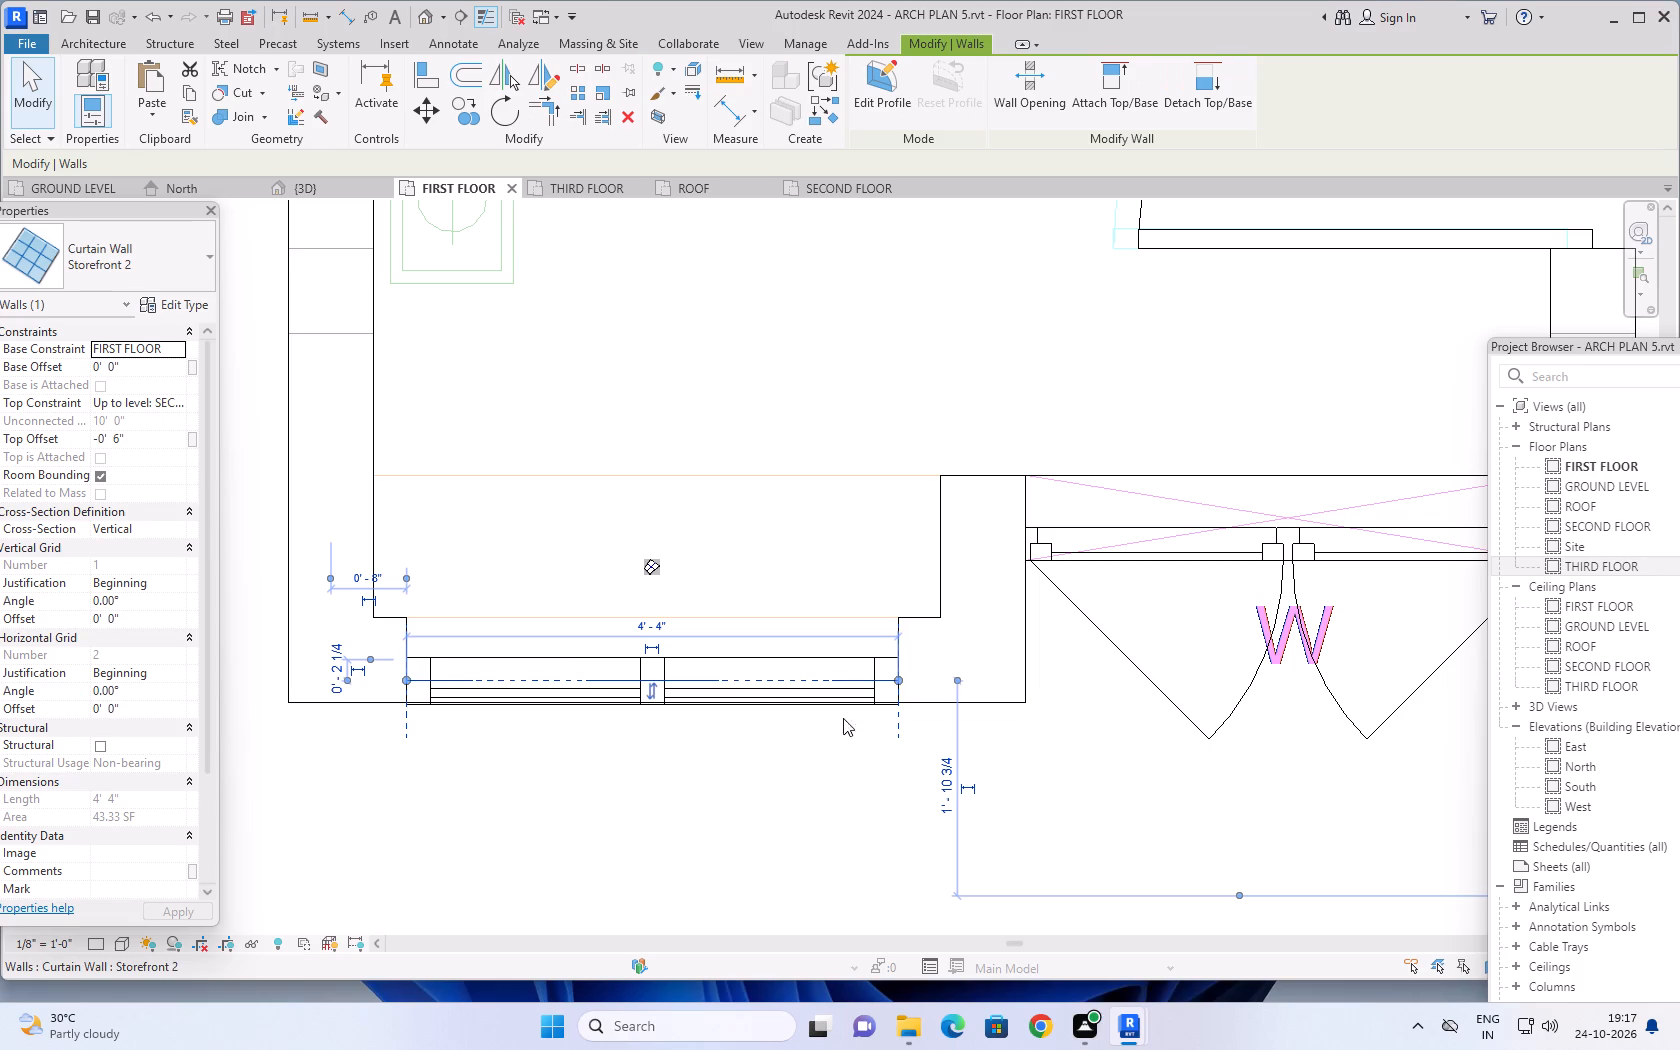
{"action": "key", "text": "Up"}
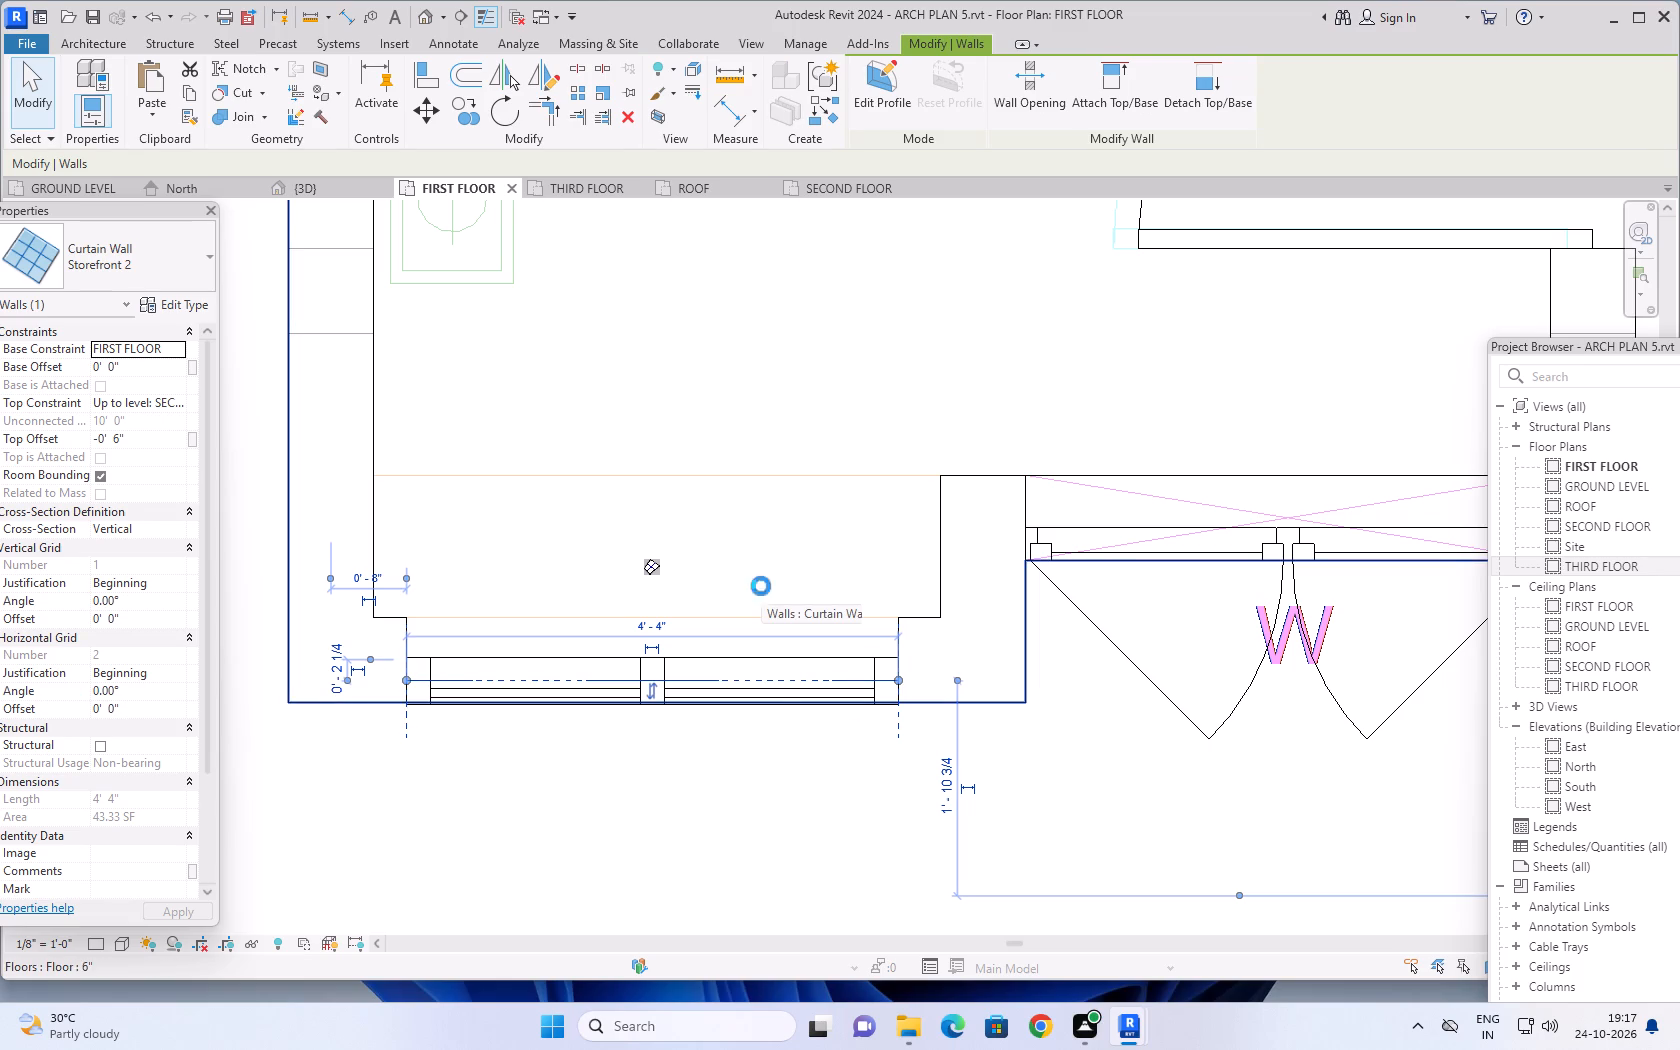
{"action": "key", "text": "Up"}
{"action": "key", "text": "Up"}
{"action": "key", "text": "Up"}
{"action": "key", "text": "Up"}
{"action": "key", "text": "Up"}
{"action": "key", "text": "Up"}
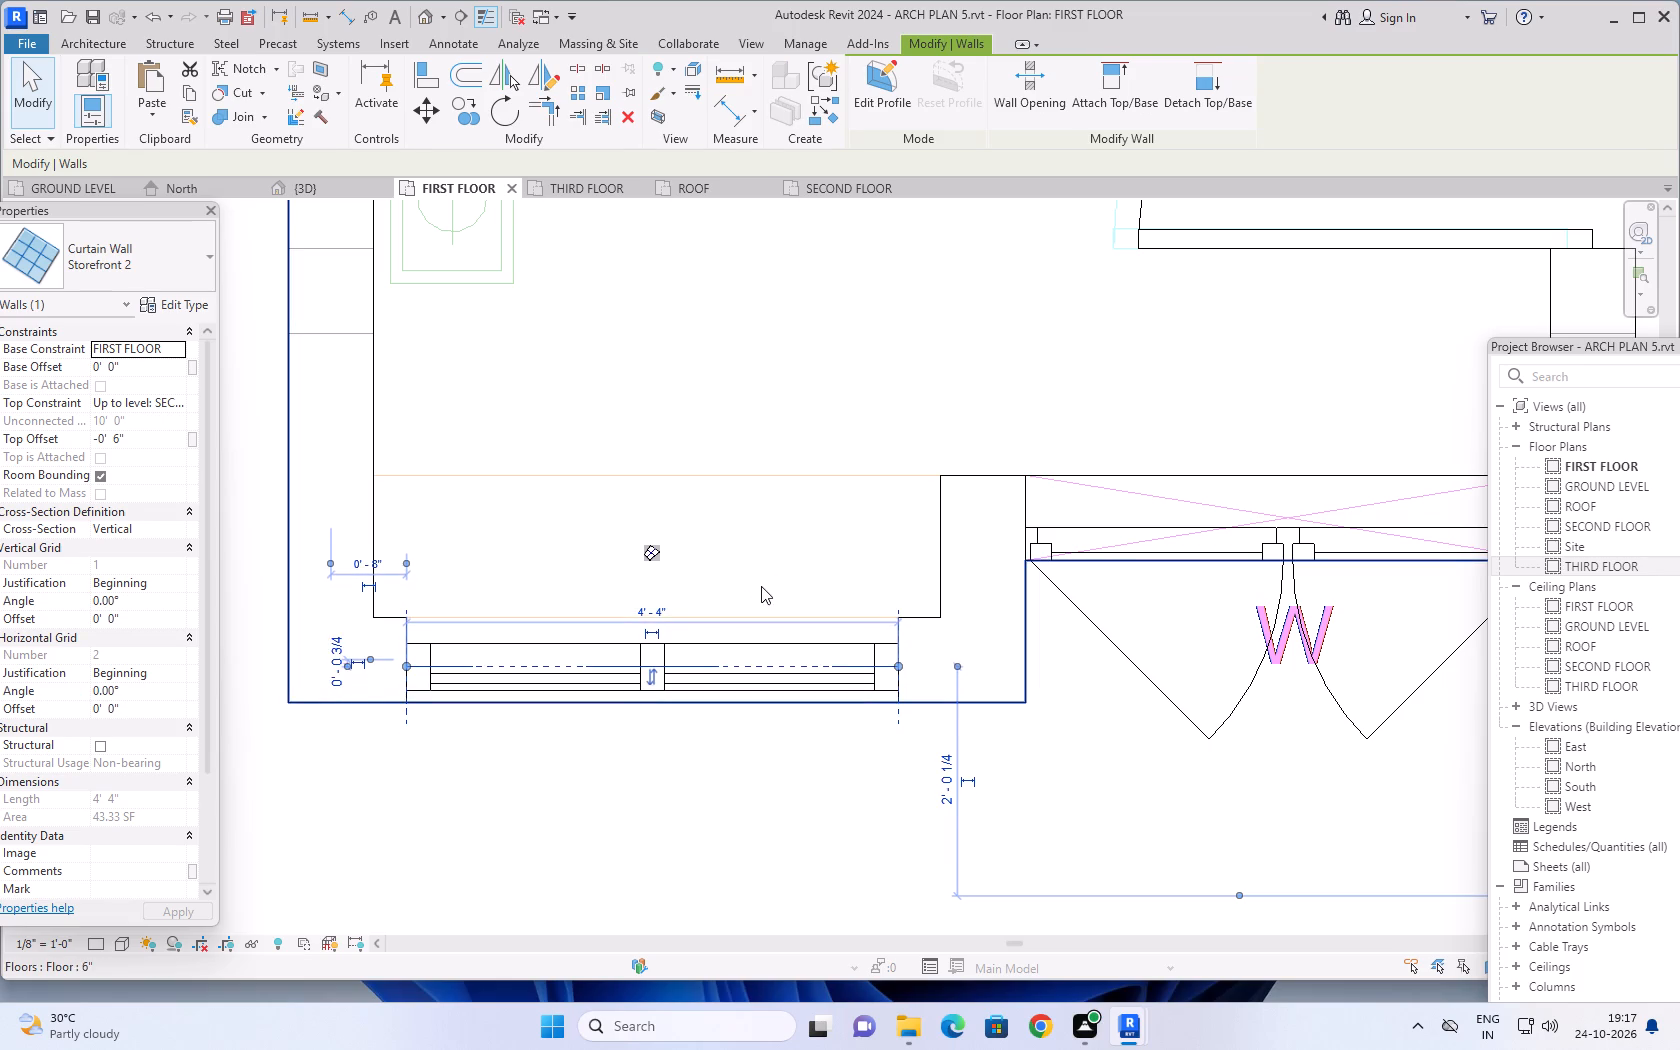
{"action": "key", "text": "Up"}
{"action": "key", "text": "Up"}
{"action": "key", "text": "Up"}
{"action": "key", "text": "Up"}
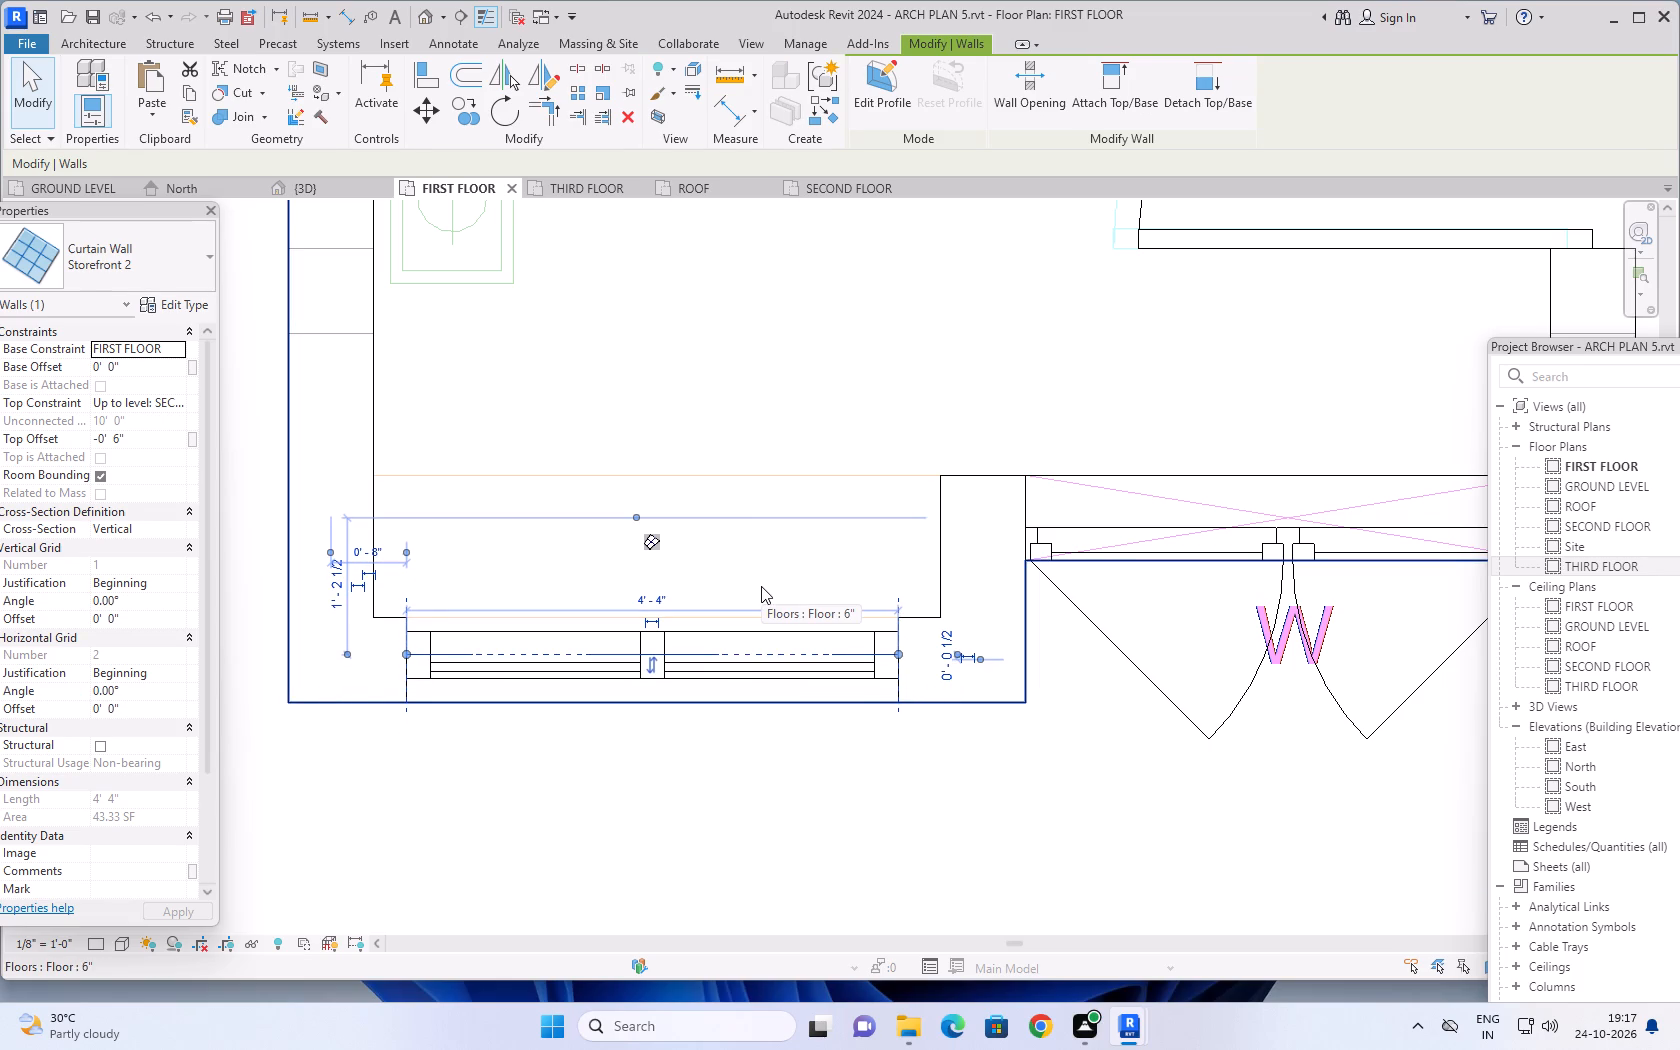
{"action": "key", "text": "Down"}
{"action": "key", "text": "Down"}
{"action": "key", "text": "Down"}
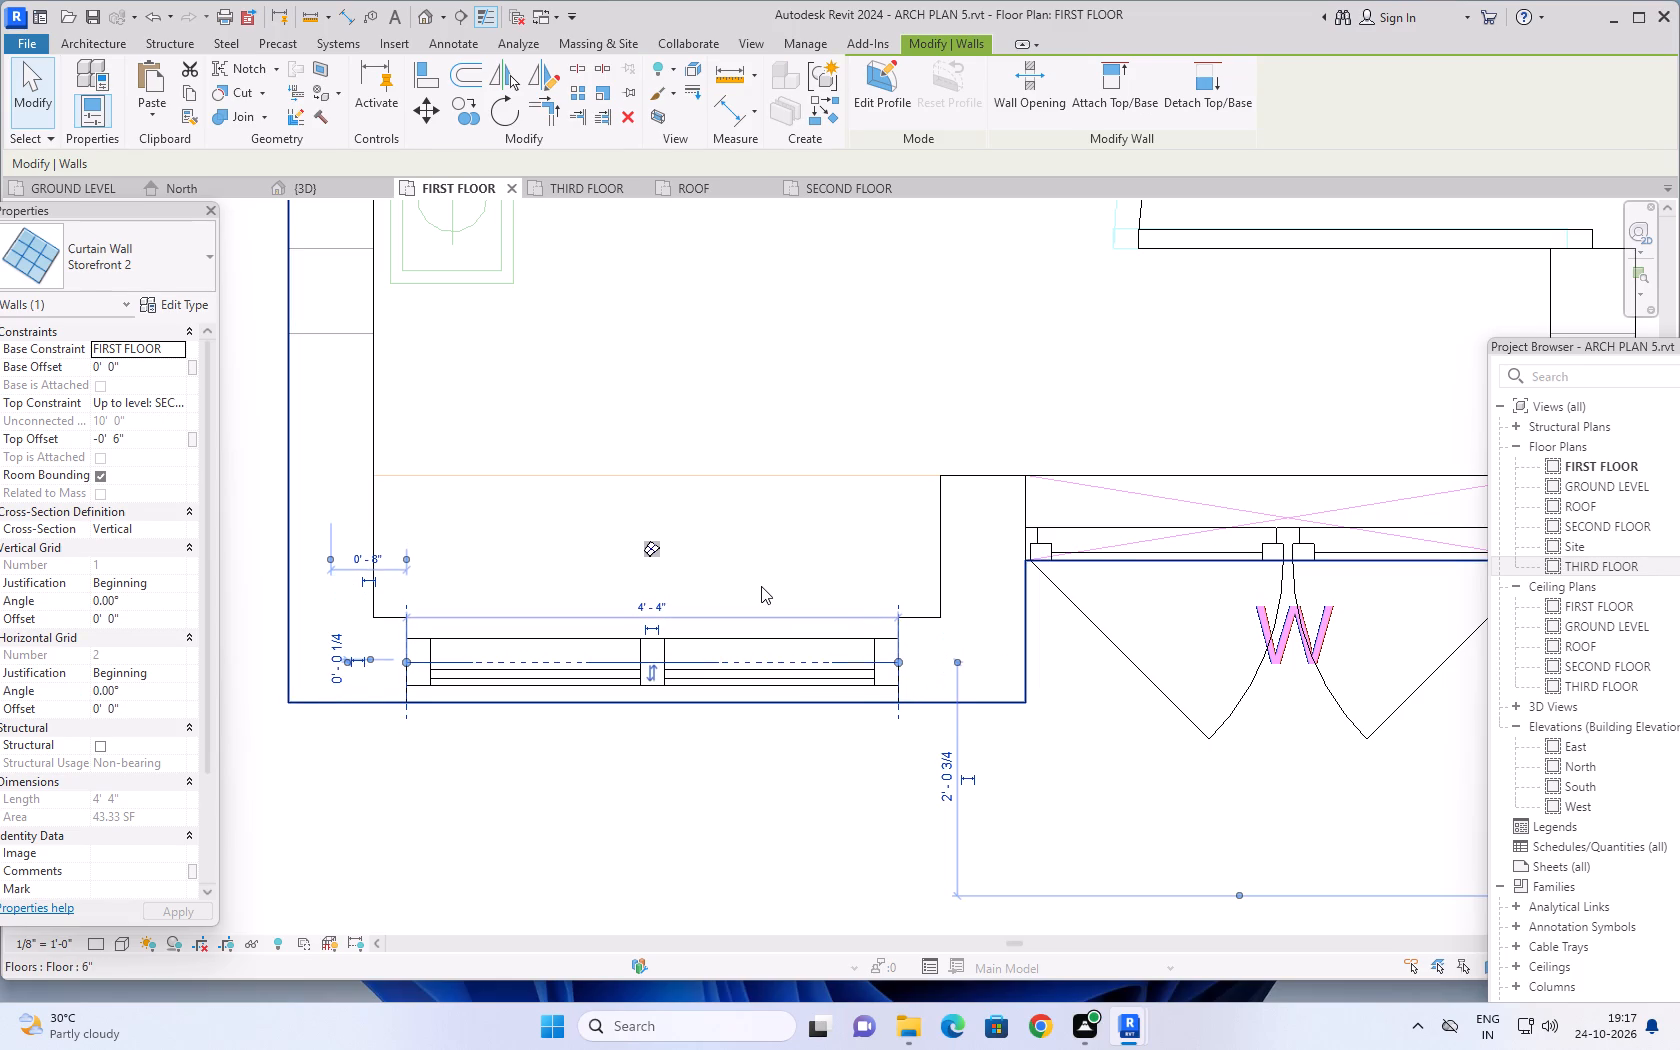
{"action": "key", "text": "Up"}
{"action": "key", "text": "Up"}
{"action": "key", "text": "Up"}
{"action": "key", "text": "Up"}
{"action": "key", "text": "Up"}
{"action": "key", "text": "Up"}
{"action": "key", "text": "Up"}
{"action": "key", "text": "Up"}
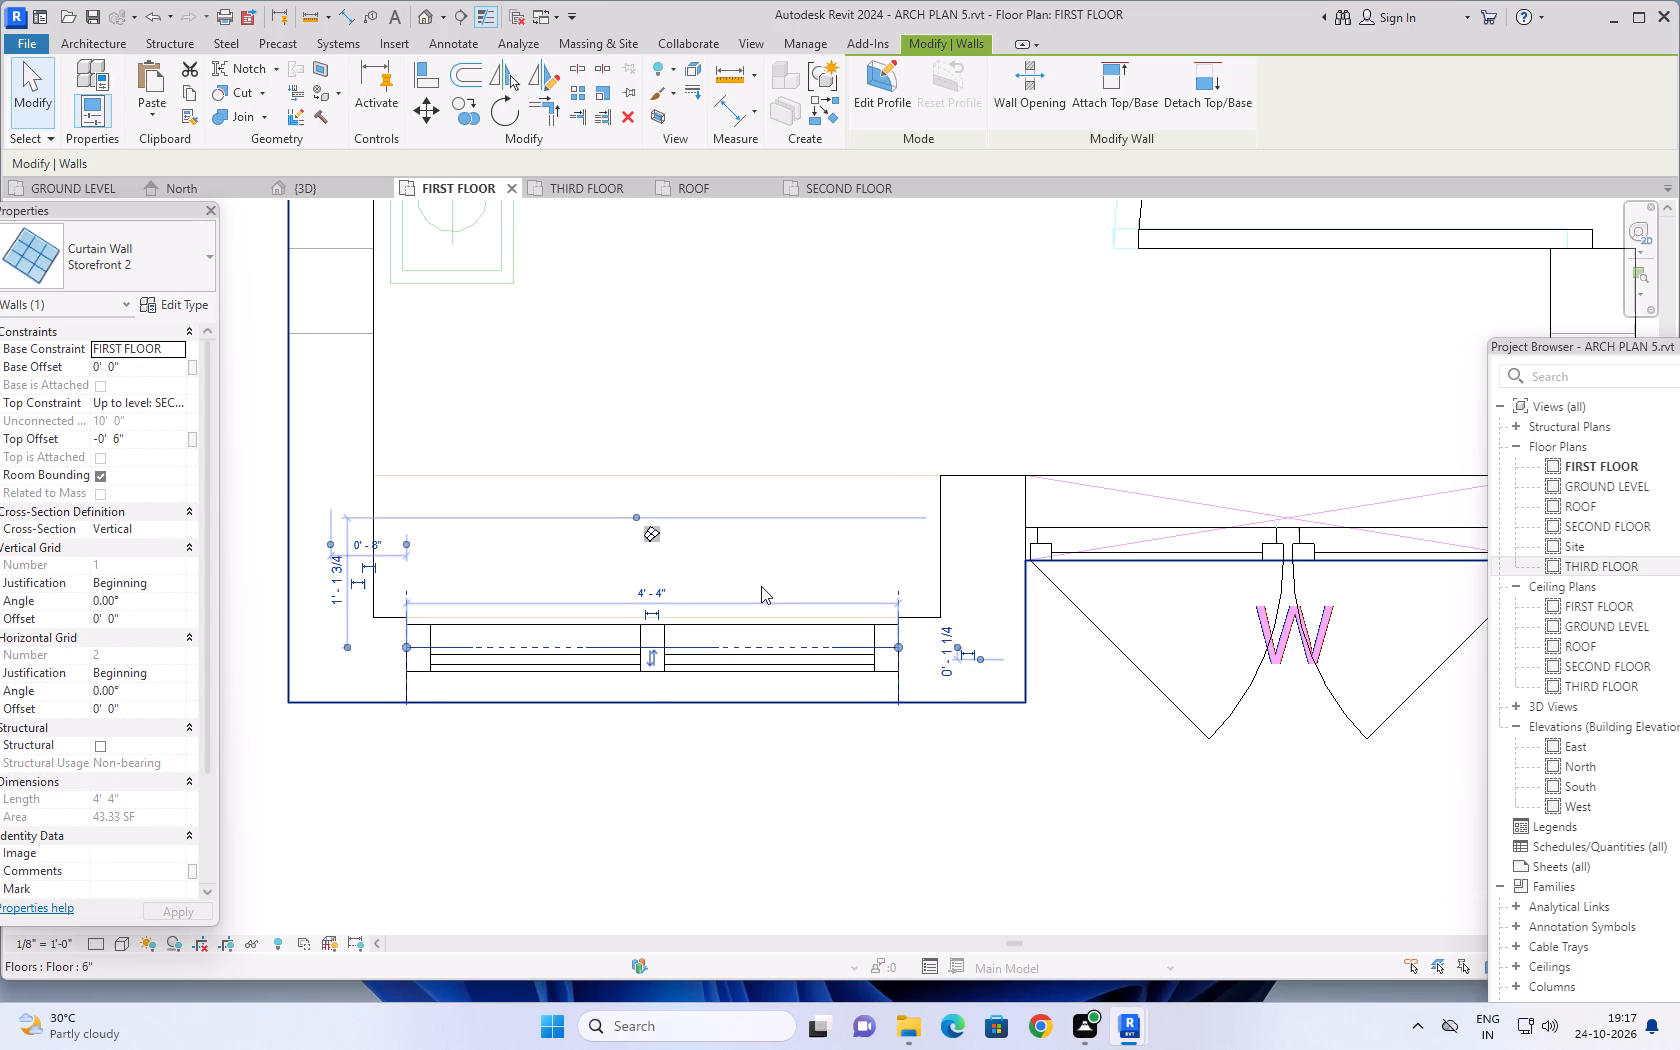
{"action": "key", "text": "Up"}
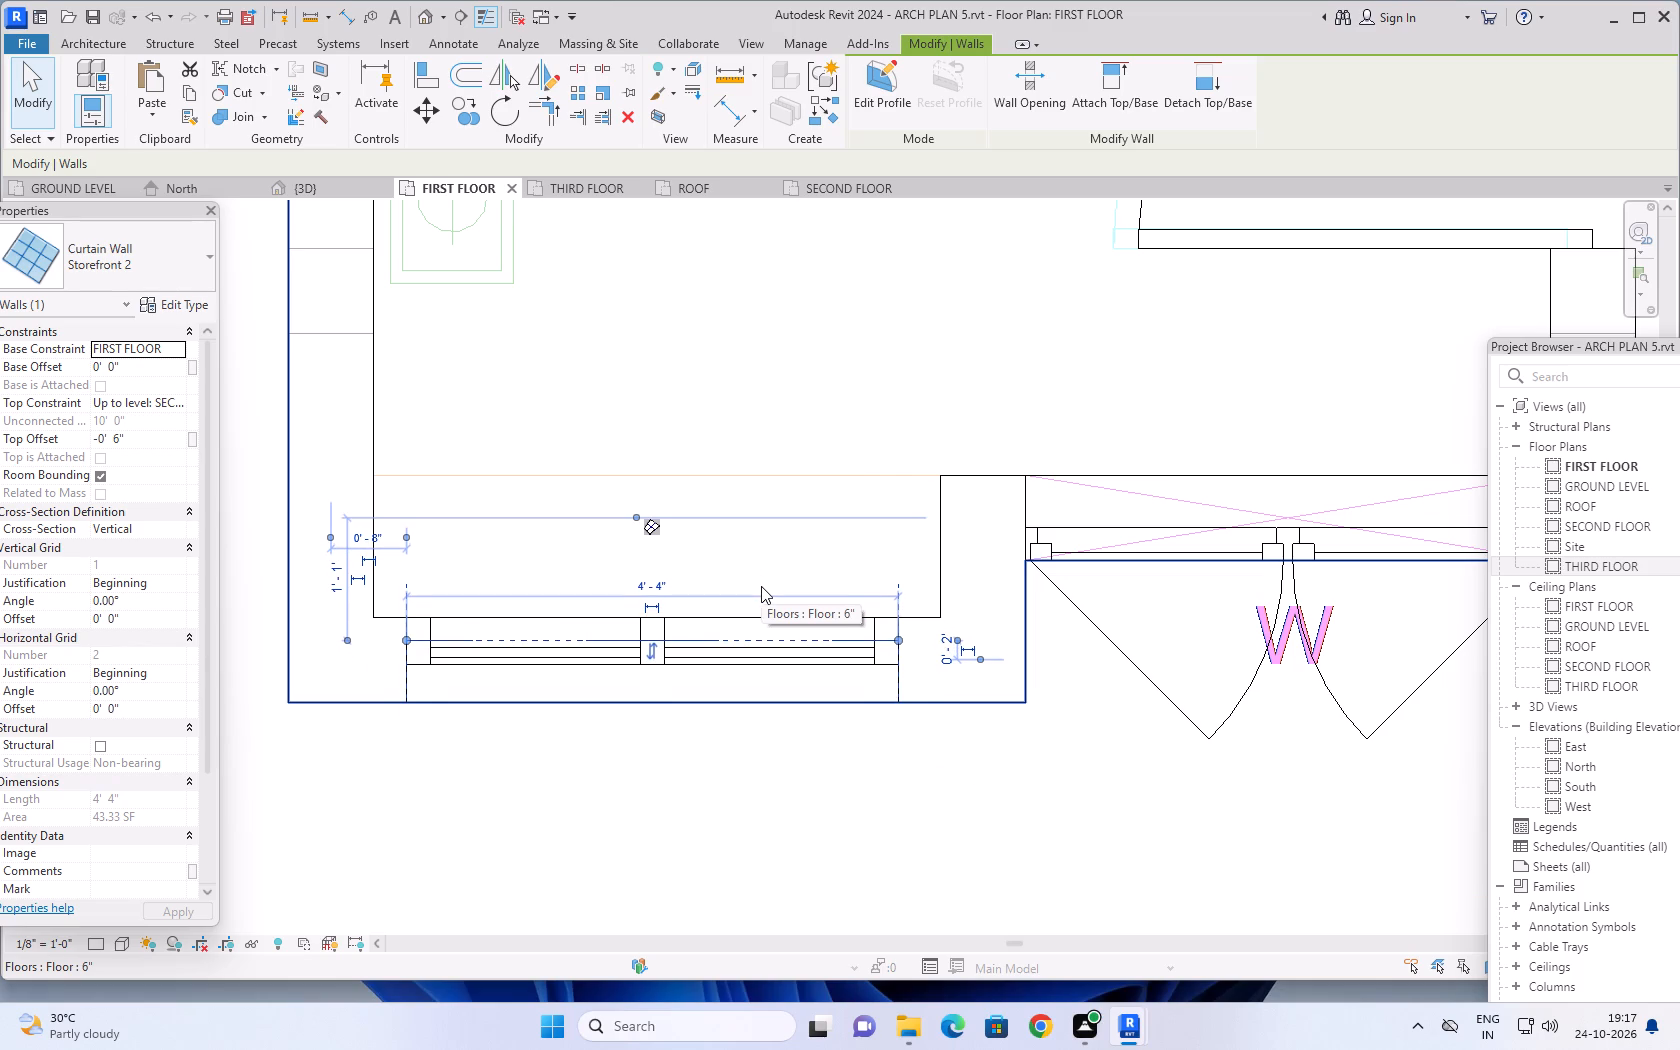
{"action": "key", "text": "Up"}
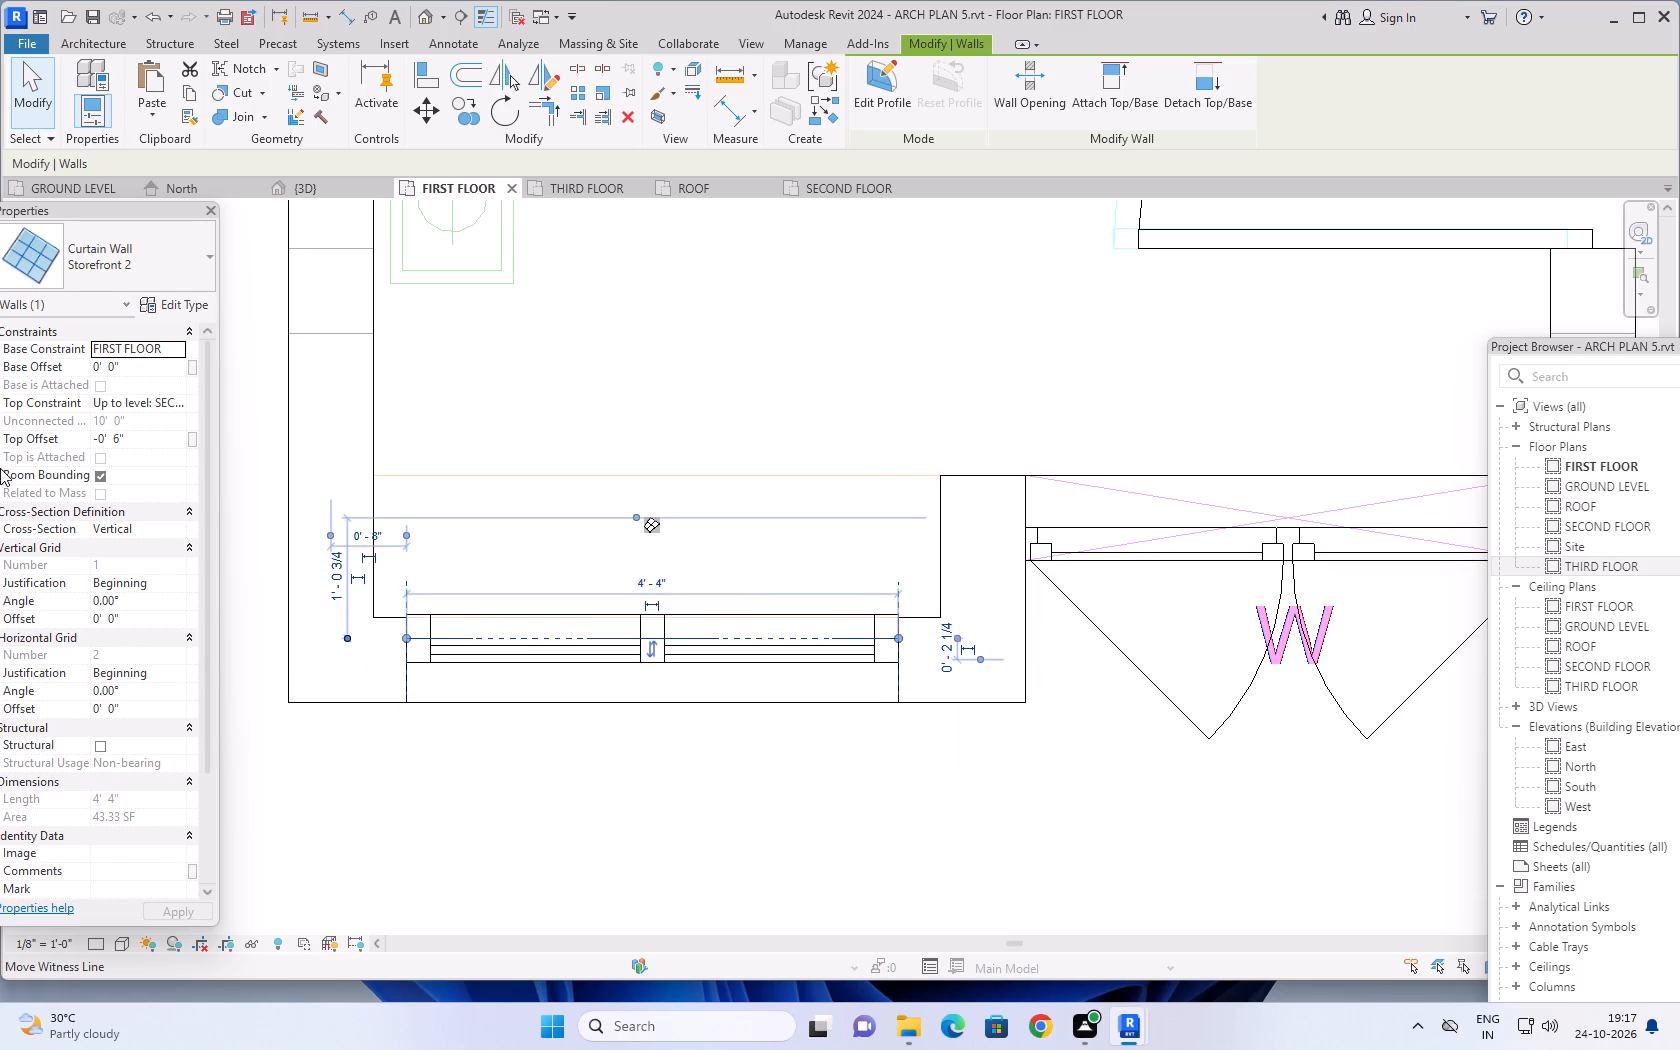
Examine the front facade's curtain wall and its depth within the wall opening in the 3D view.
{"action": "left_click", "coordinate": [310, 186]}
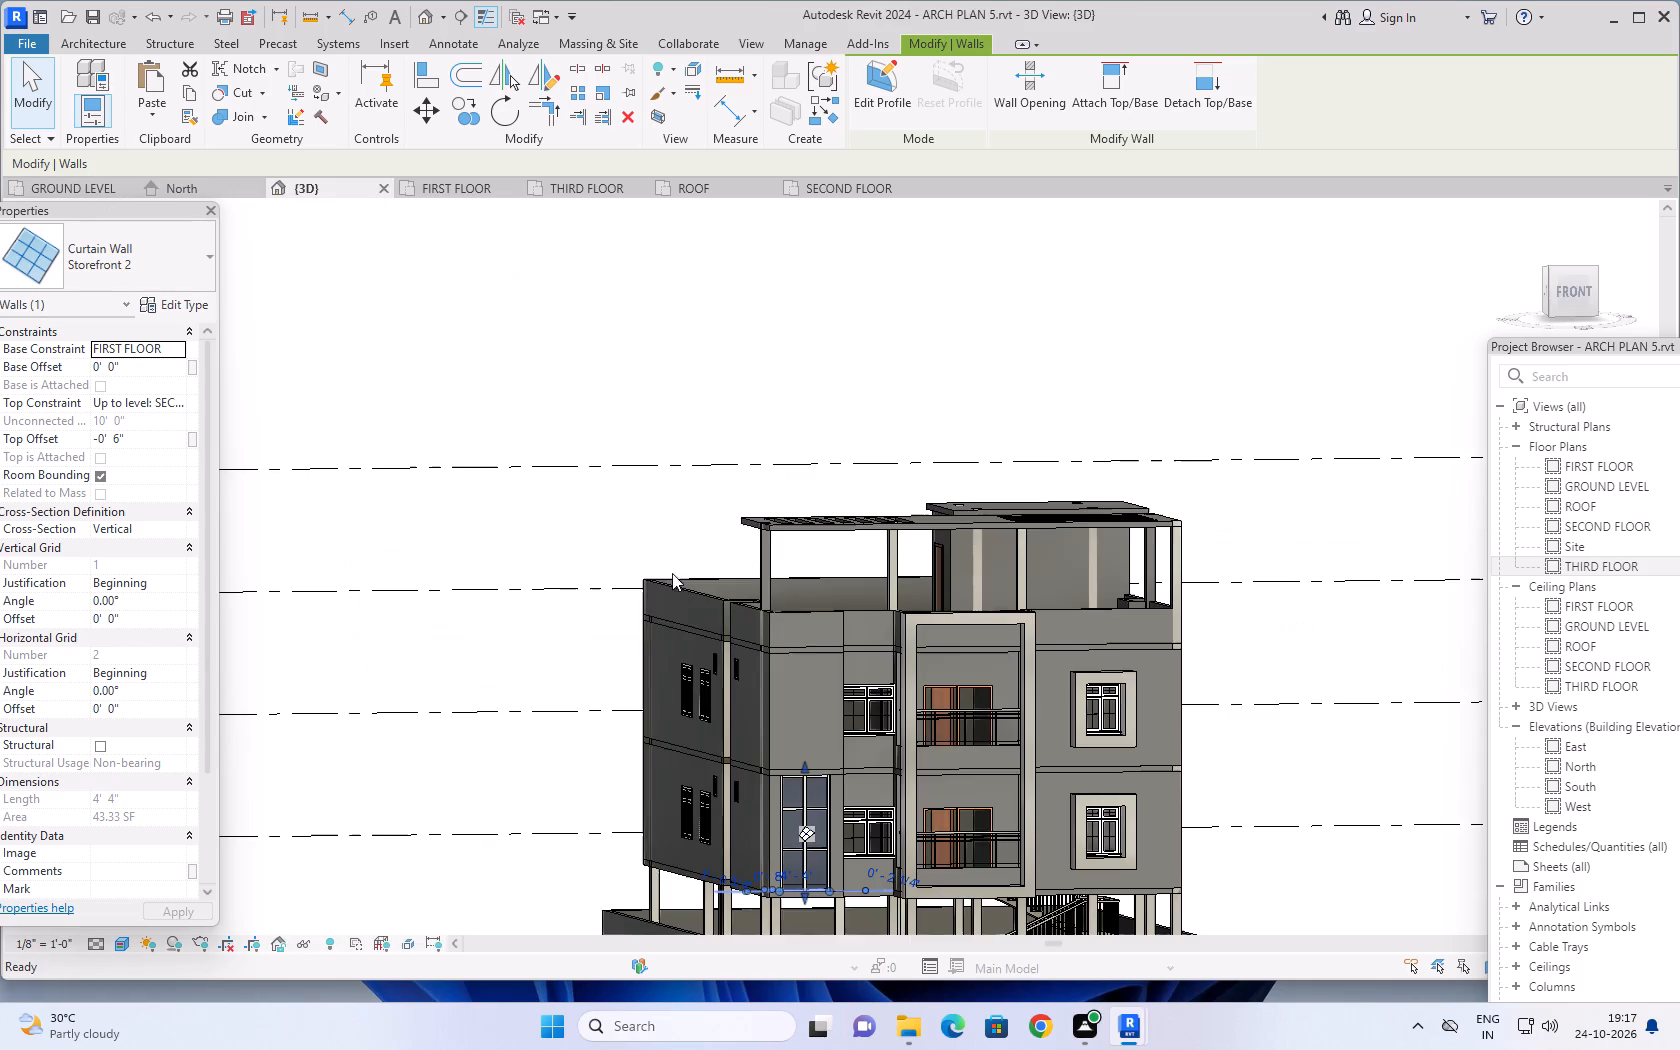
{"action": "scroll", "coordinate": [795, 649], "scroll_direction": "down", "scroll_amount": 1}
{"action": "middle_click_drag", "start_coordinate": [587, 731], "coordinate": [491, 692]}
{"action": "left_click", "coordinate": [500, 694]}
{"action": "middle_click_drag", "start_coordinate": [576, 790], "coordinate": [659, 824], "text": "shift"}
{"action": "scroll", "coordinate": [820, 818], "scroll_direction": "up", "scroll_amount": 2}
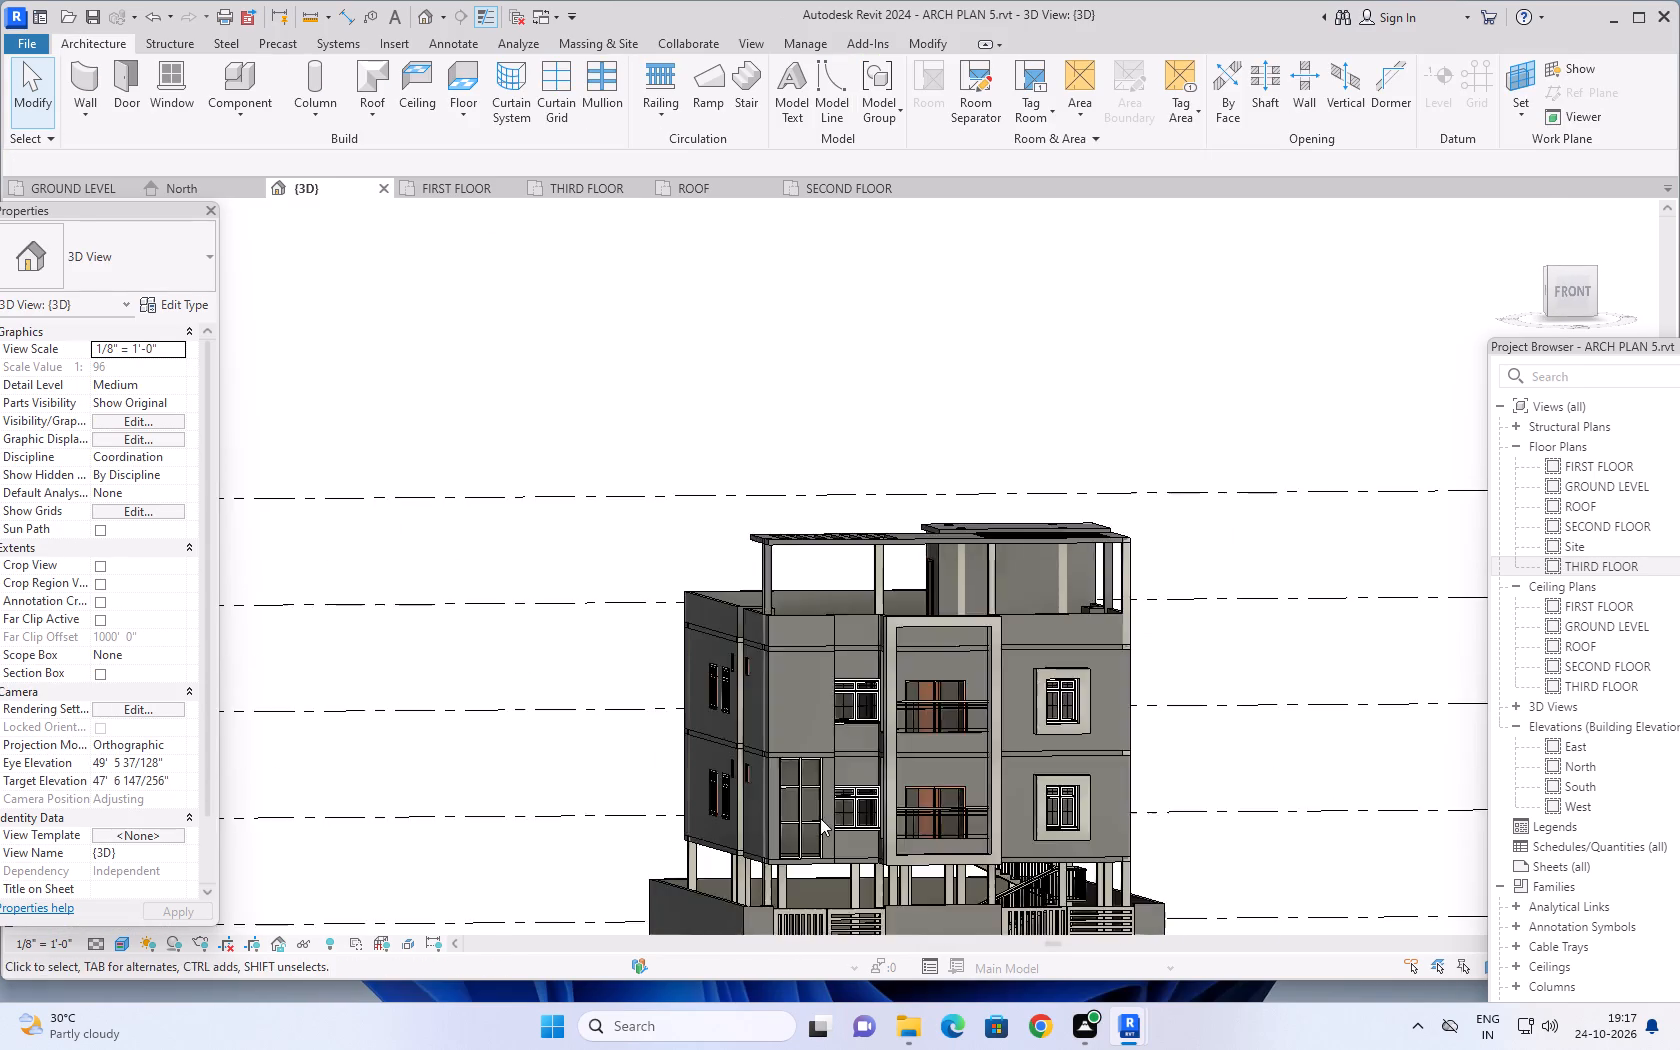
{"action": "scroll", "coordinate": [820, 818], "scroll_direction": "up", "scroll_amount": 5}
{"action": "middle_click_drag", "start_coordinate": [507, 847], "coordinate": [444, 837], "text": "shift"}
{"action": "middle_click_drag", "start_coordinate": [745, 801], "coordinate": [773, 795], "text": "shift"}
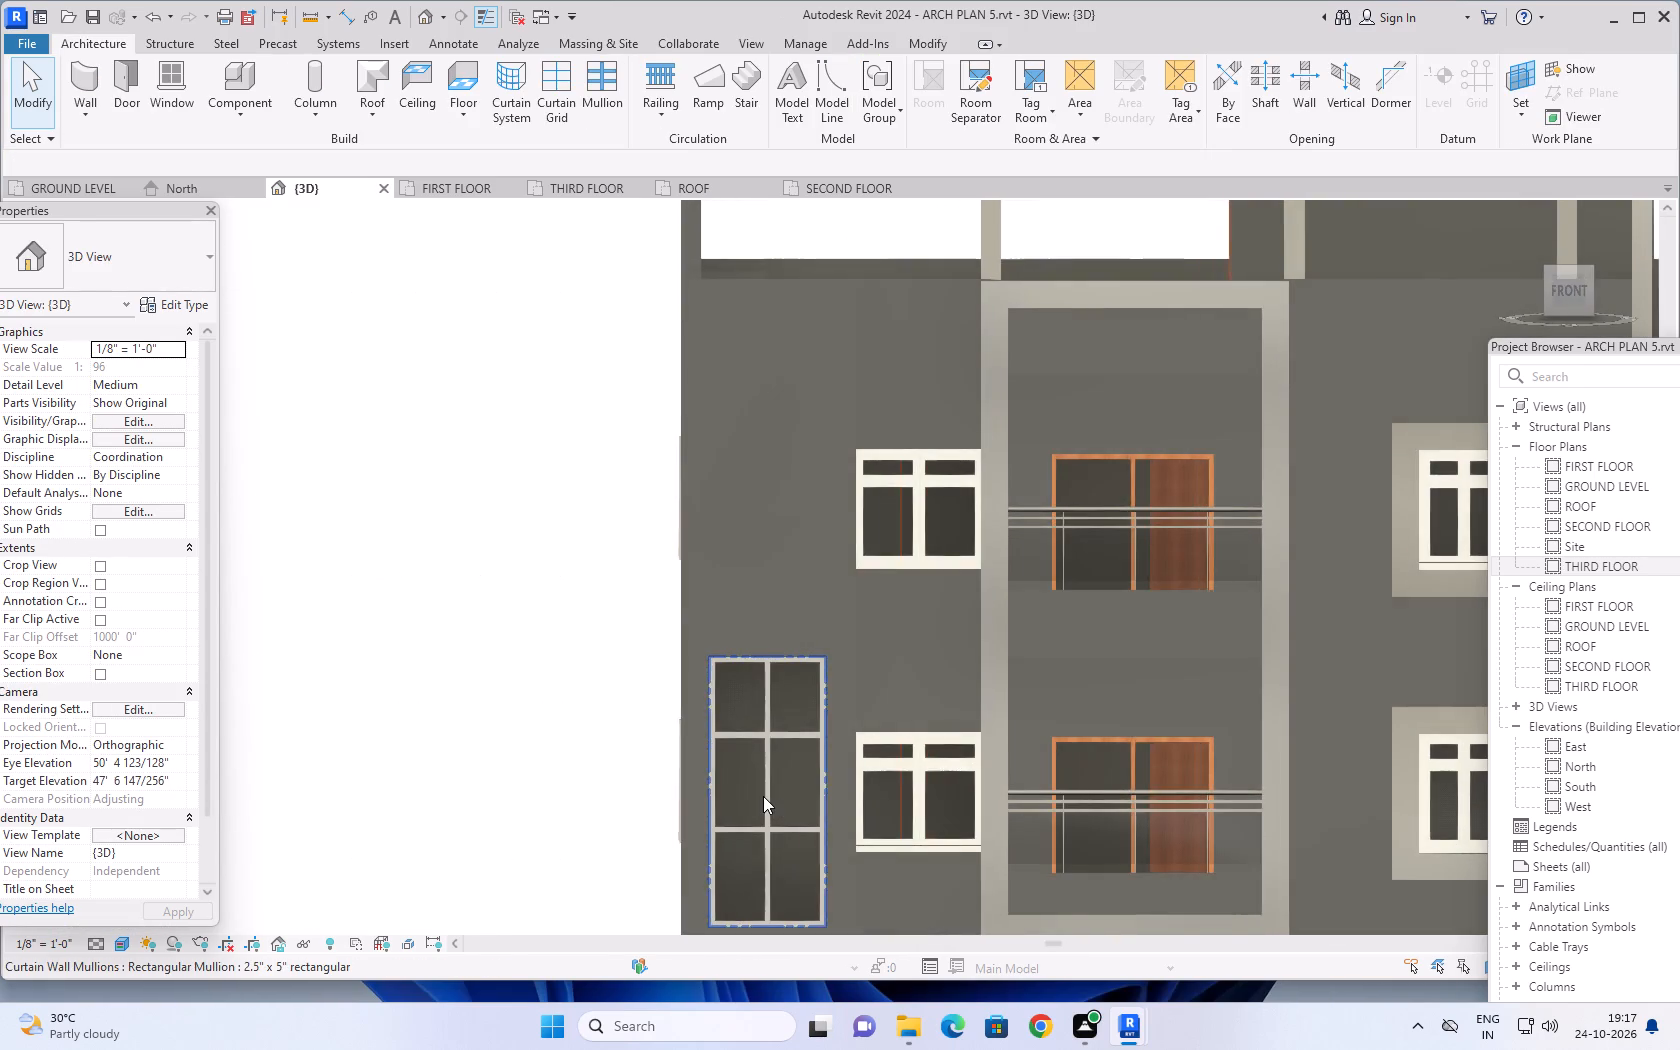
{"action": "scroll", "coordinate": [763, 796], "scroll_direction": "up", "scroll_amount": 4}
{"action": "scroll", "coordinate": [801, 786], "scroll_direction": "down", "scroll_amount": 3}
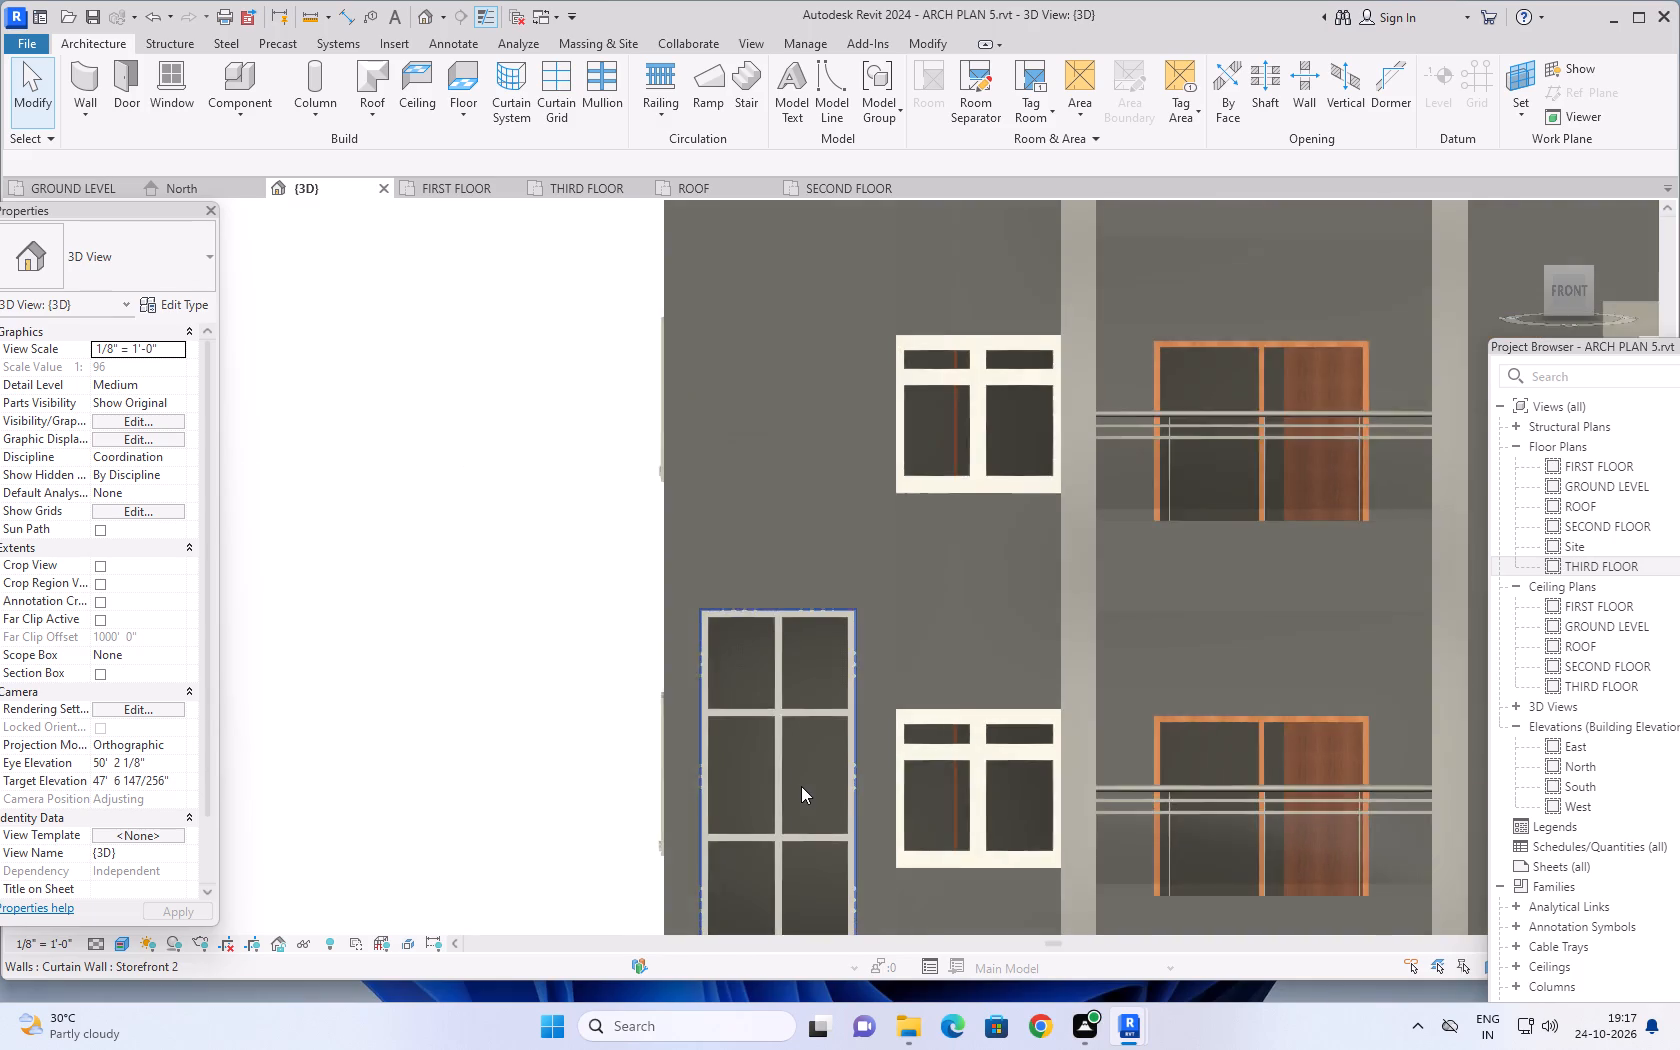
{"action": "scroll", "coordinate": [801, 786], "scroll_direction": "down", "scroll_amount": 5}
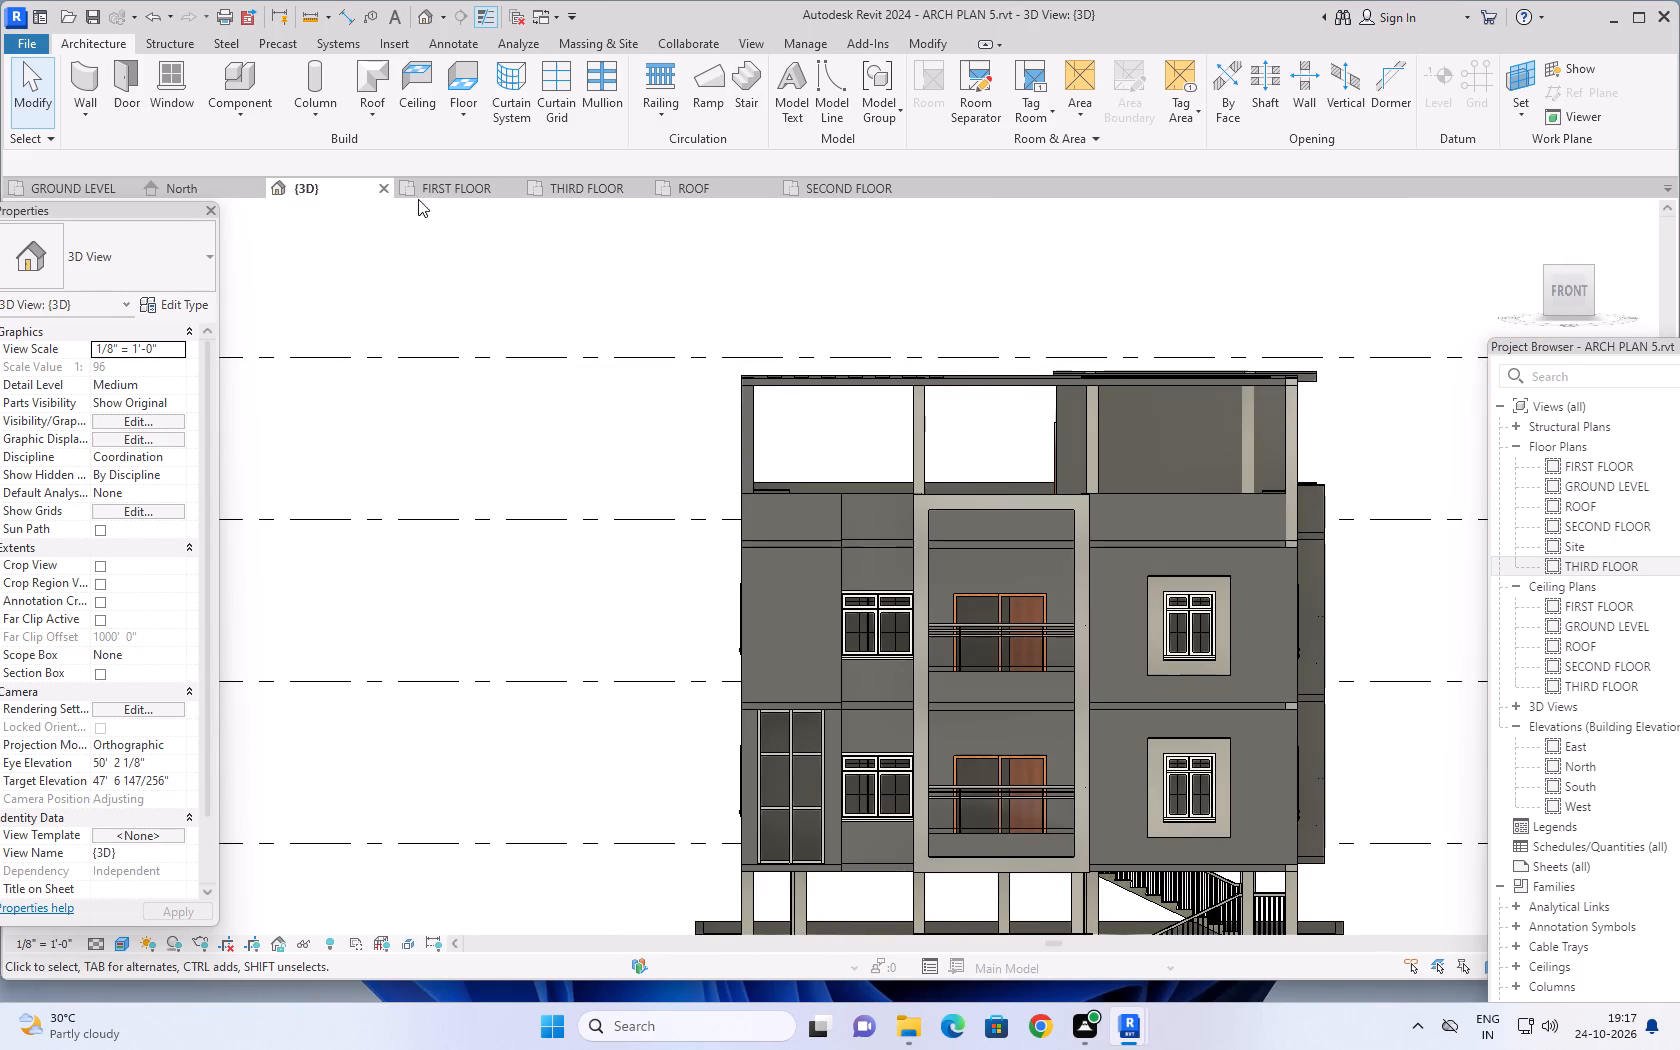
In the FIRST FLOOR plan, nudge the front curtain wall further inward to about 4 1/4" inside the host wall's centreline.
{"action": "left_click", "coordinate": [444, 186]}
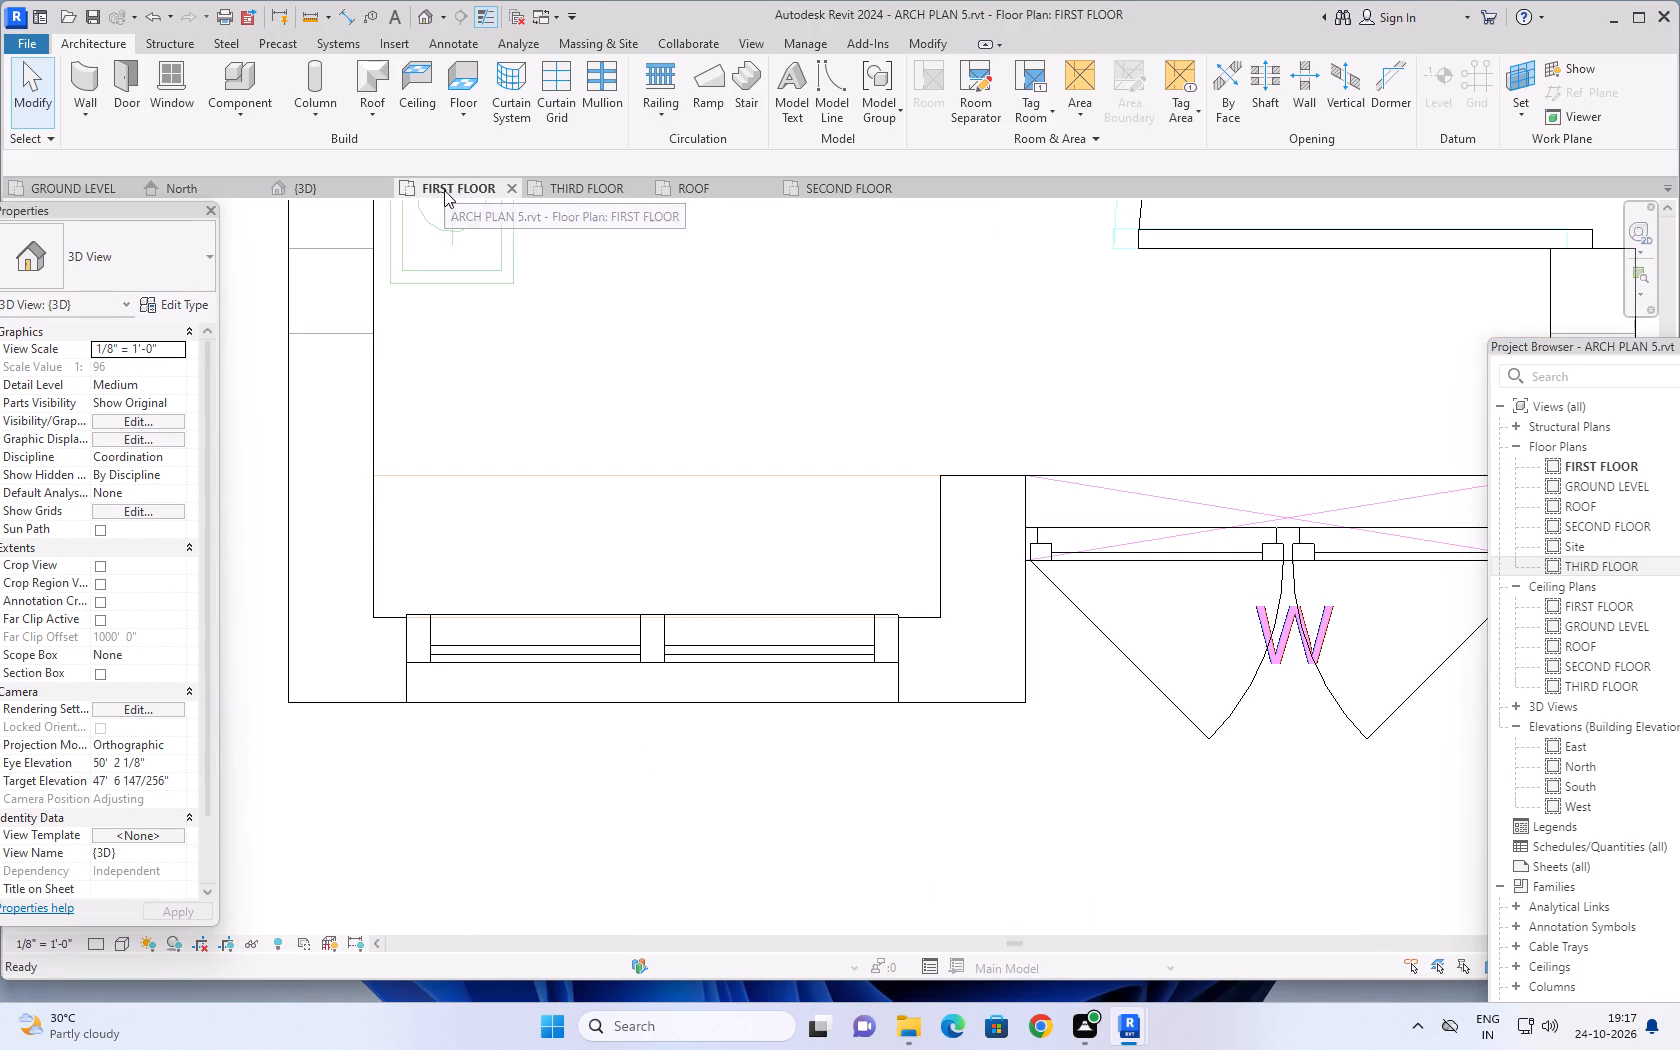
{"action": "left_click", "coordinate": [601, 649]}
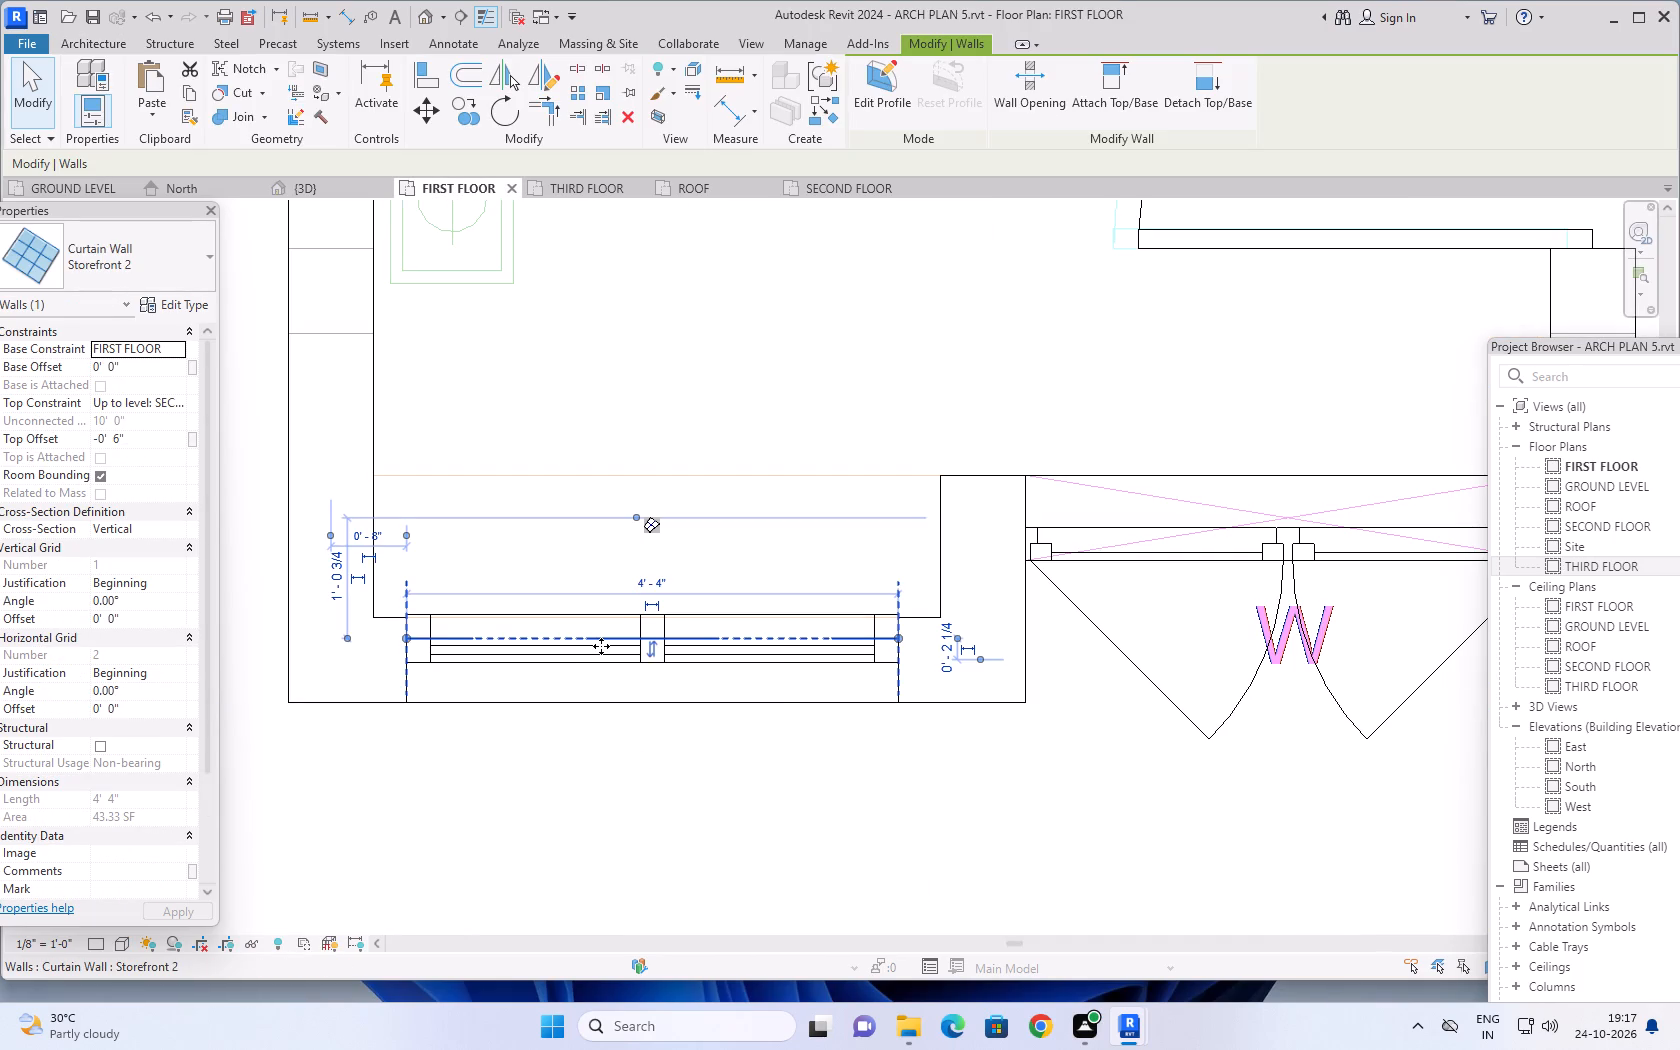
{"action": "key", "text": "Up"}
{"action": "key", "text": "Up"}
{"action": "key", "text": "Up"}
{"action": "key", "text": "Up"}
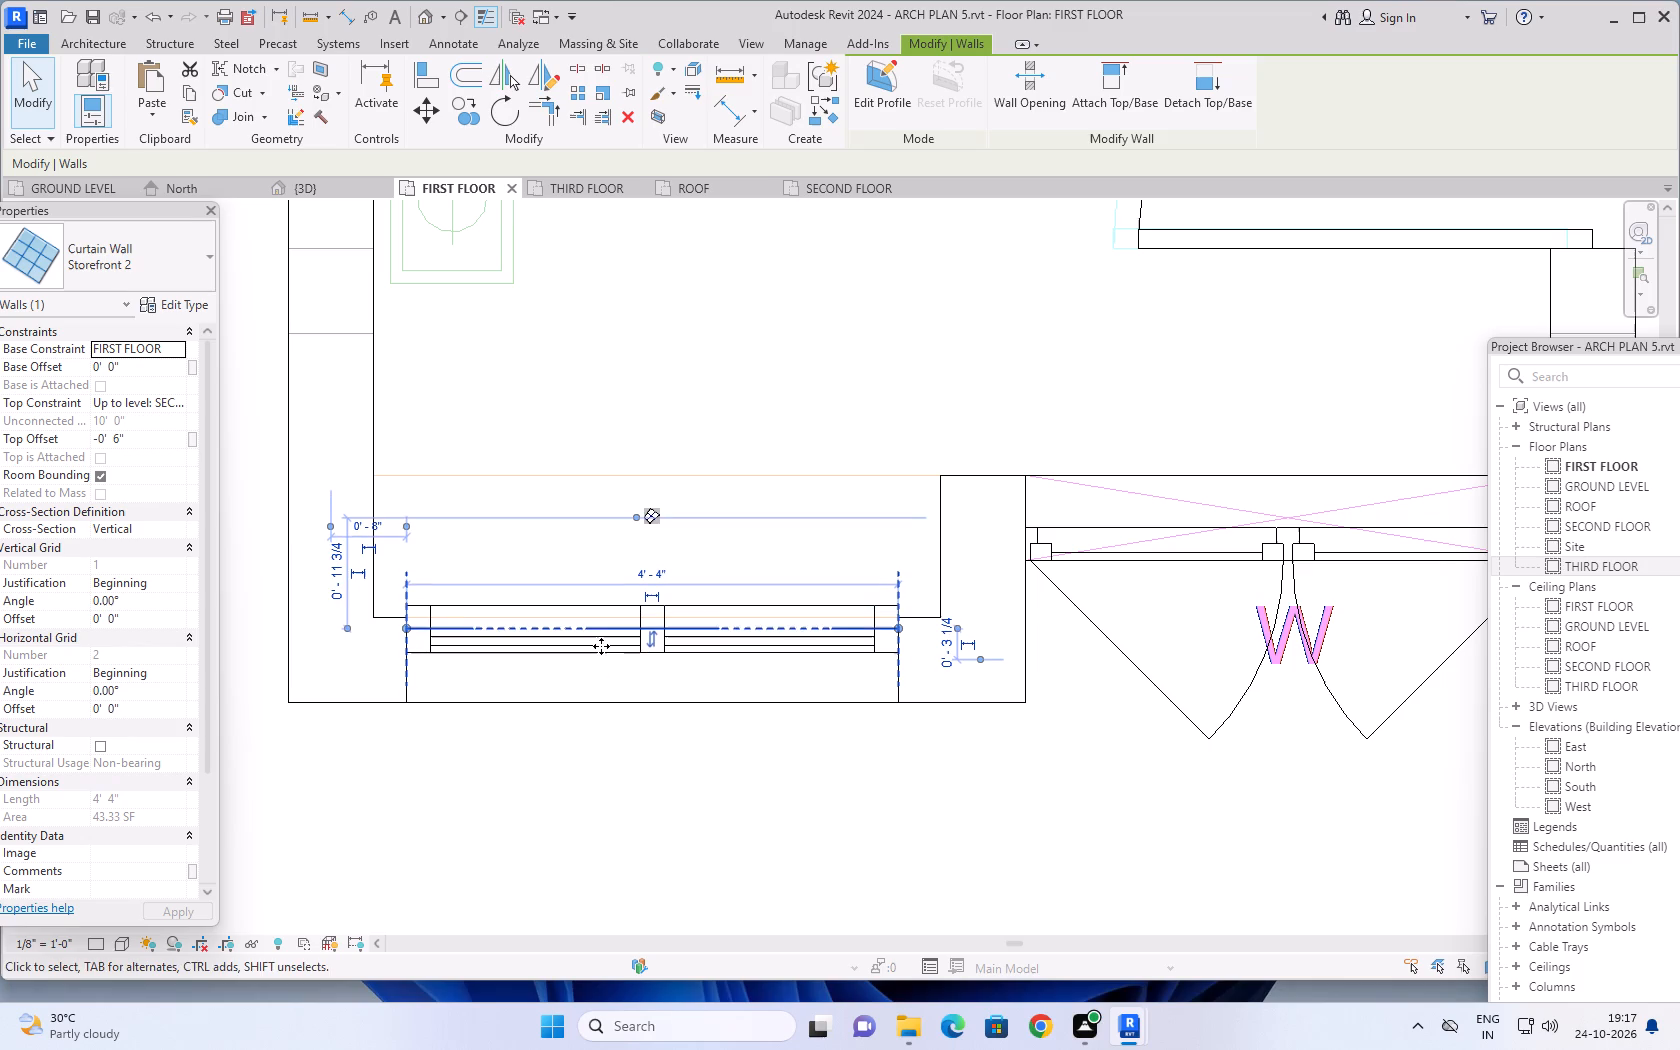
{"action": "key", "text": "Up"}
{"action": "key", "text": "Up"}
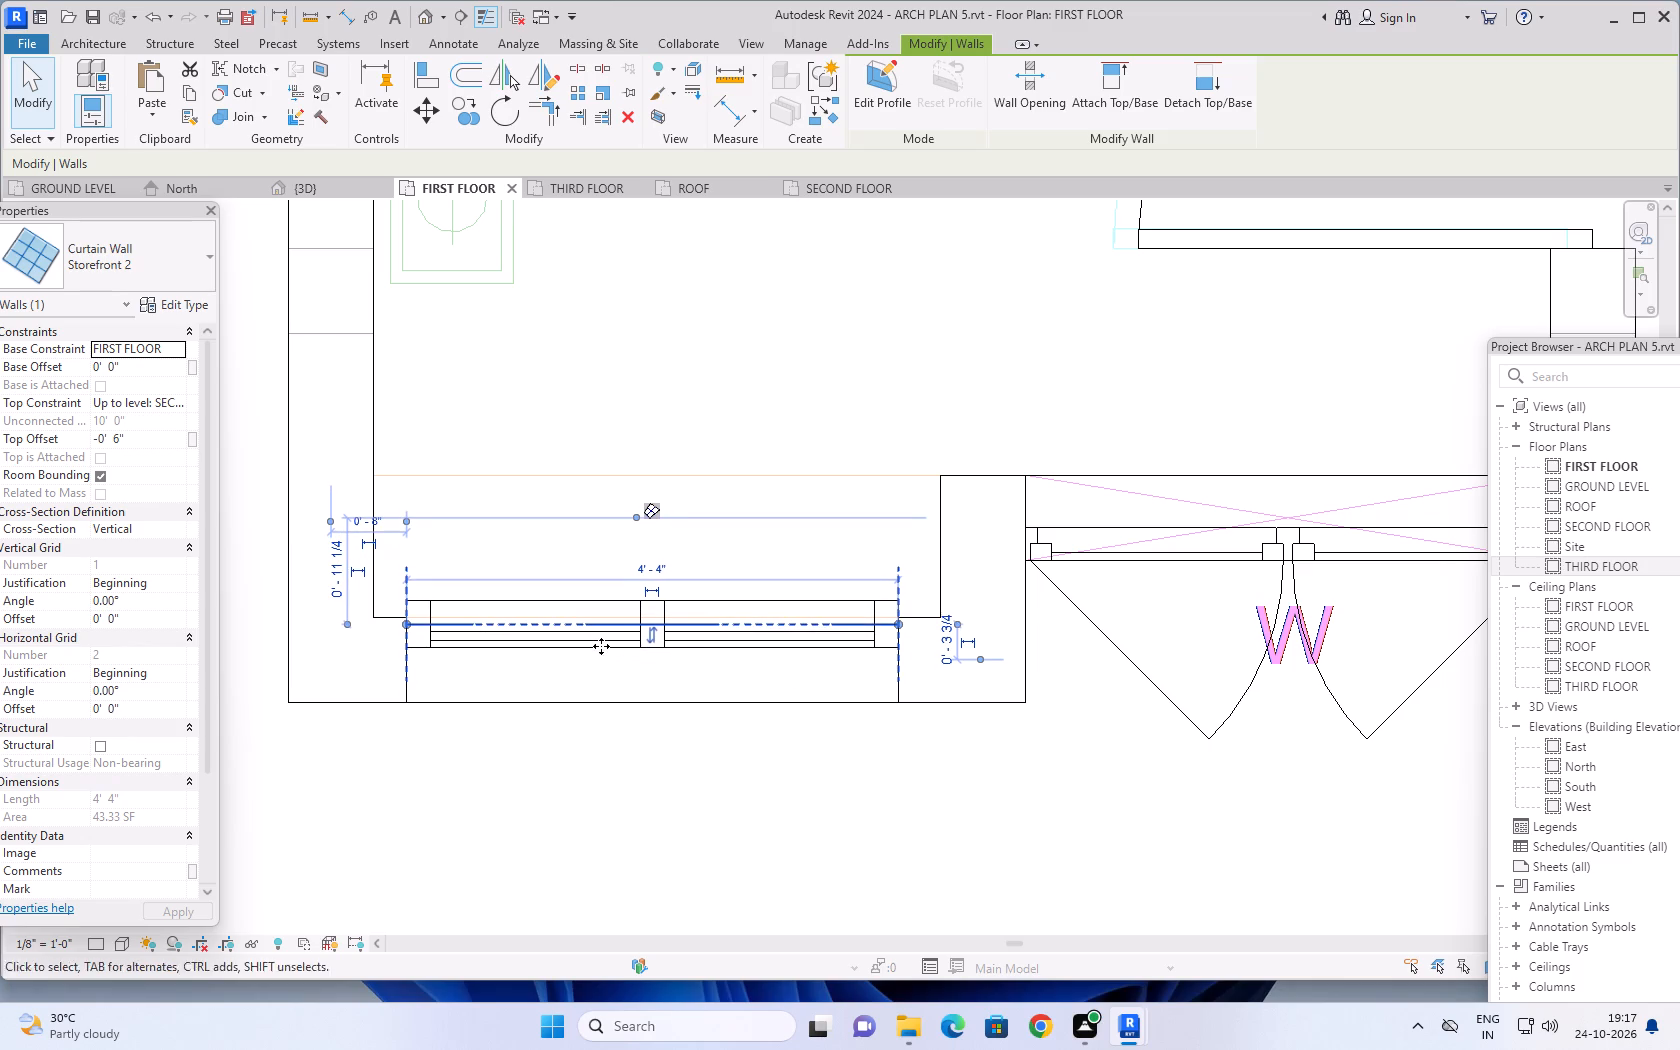
{"action": "key", "text": "Up"}
{"action": "key", "text": "Up"}
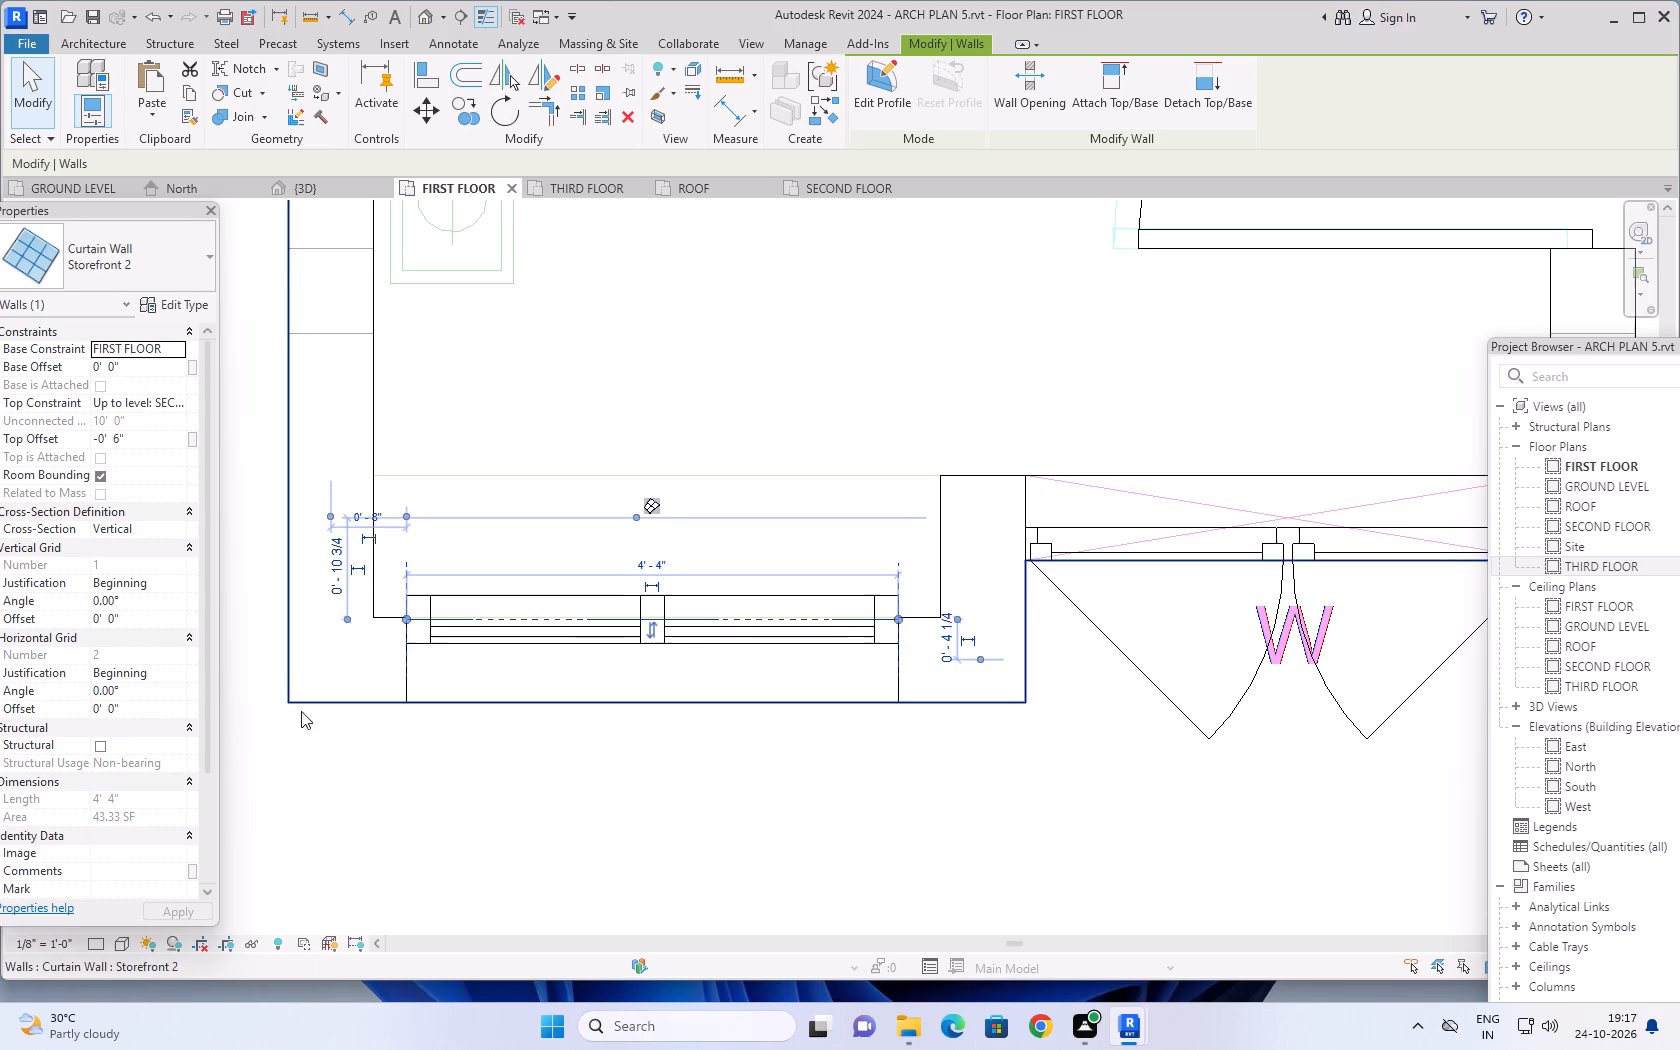
Examine the recessed front curtain wall from the front and side of the building in the 3D view.
{"action": "left_click", "coordinate": [326, 183]}
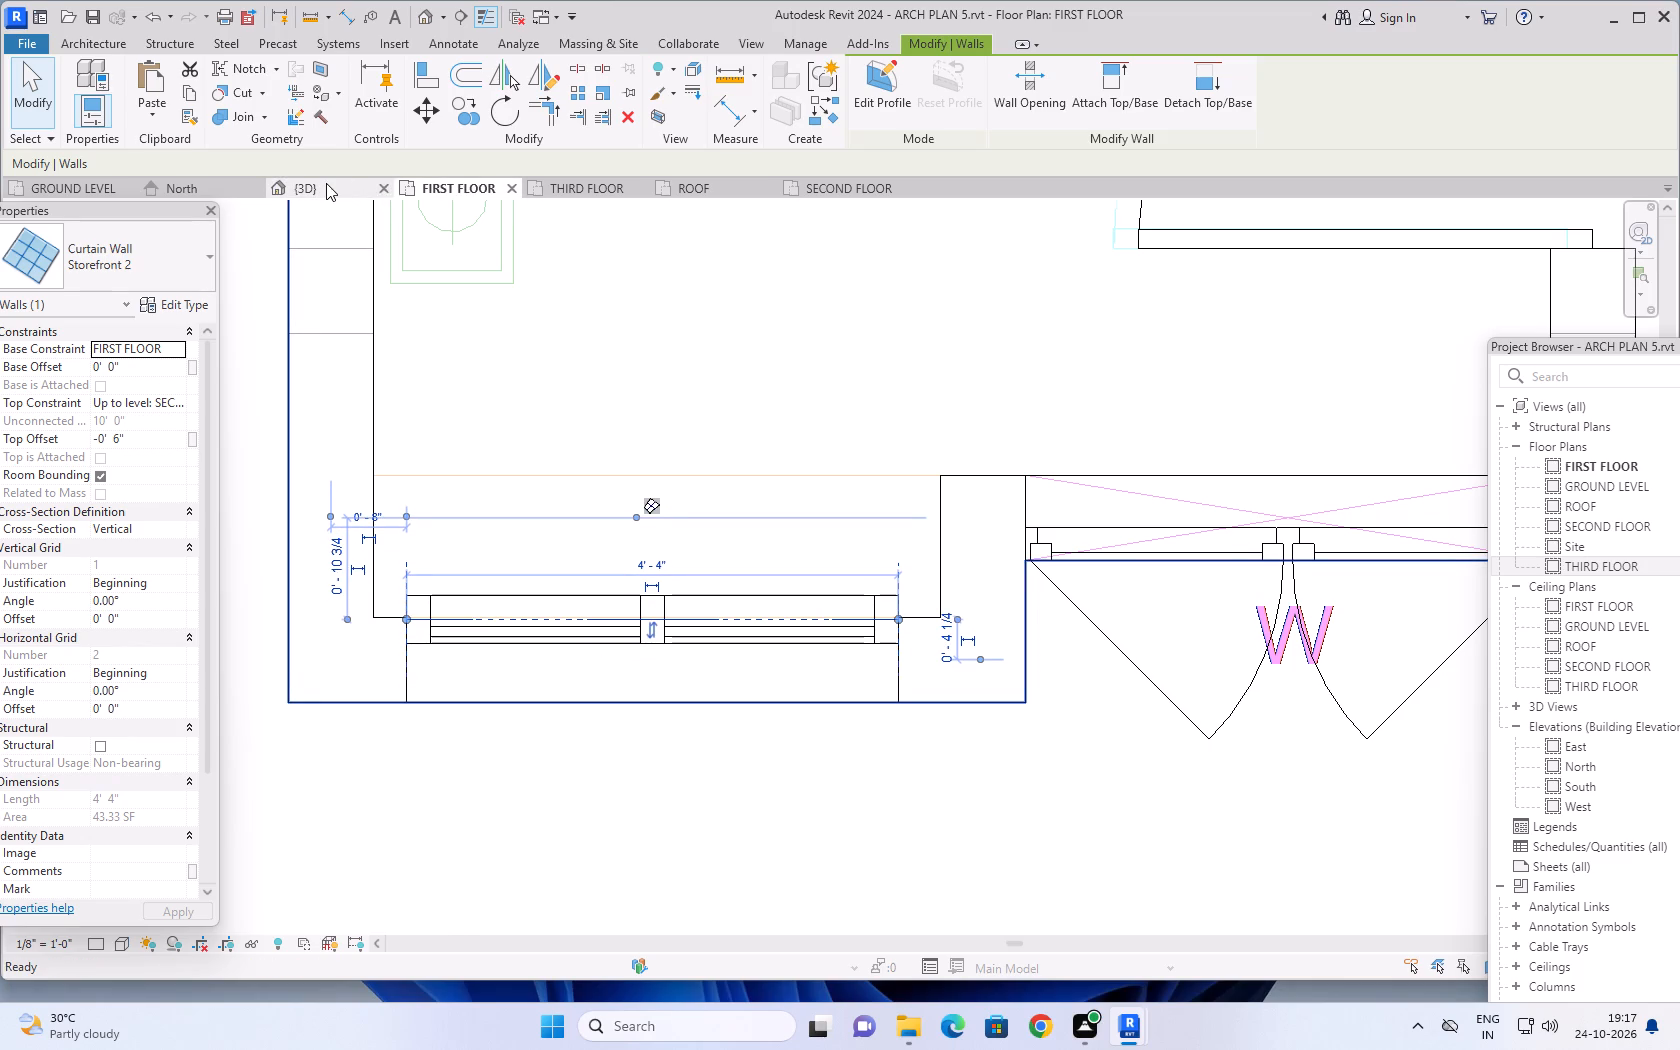
{"action": "left_click", "coordinate": [628, 728]}
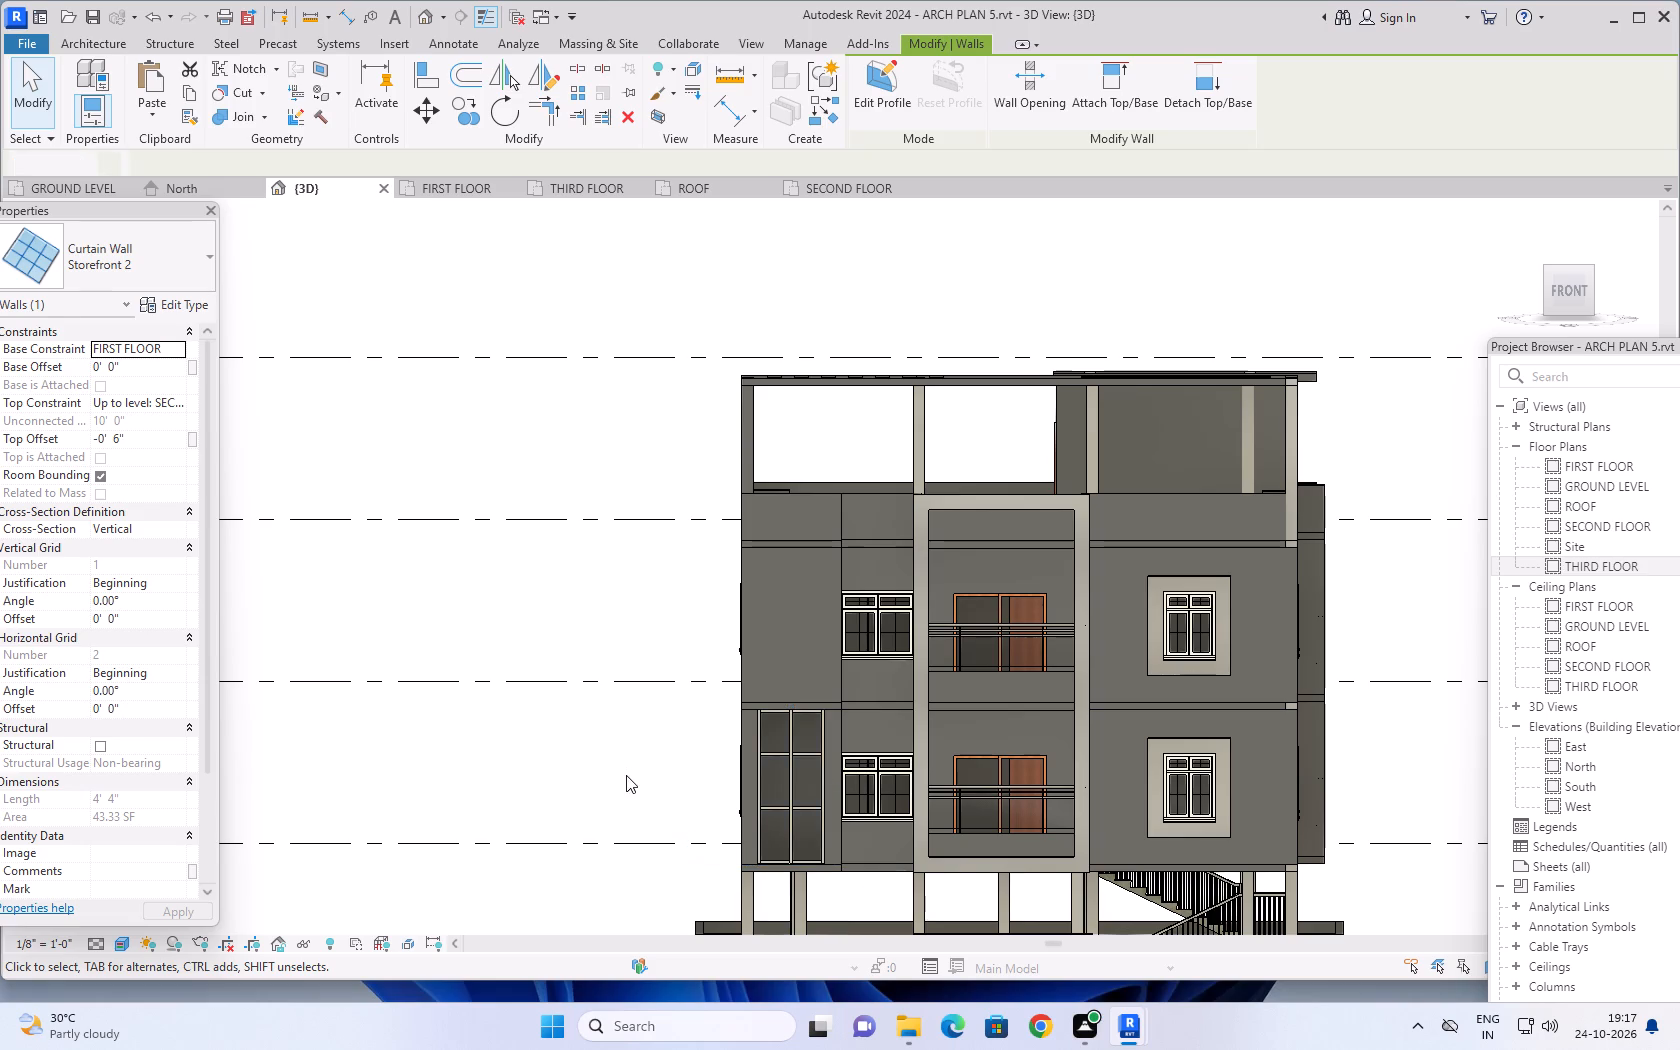
{"action": "middle_click_drag", "start_coordinate": [626, 779], "coordinate": [668, 856], "text": "shift"}
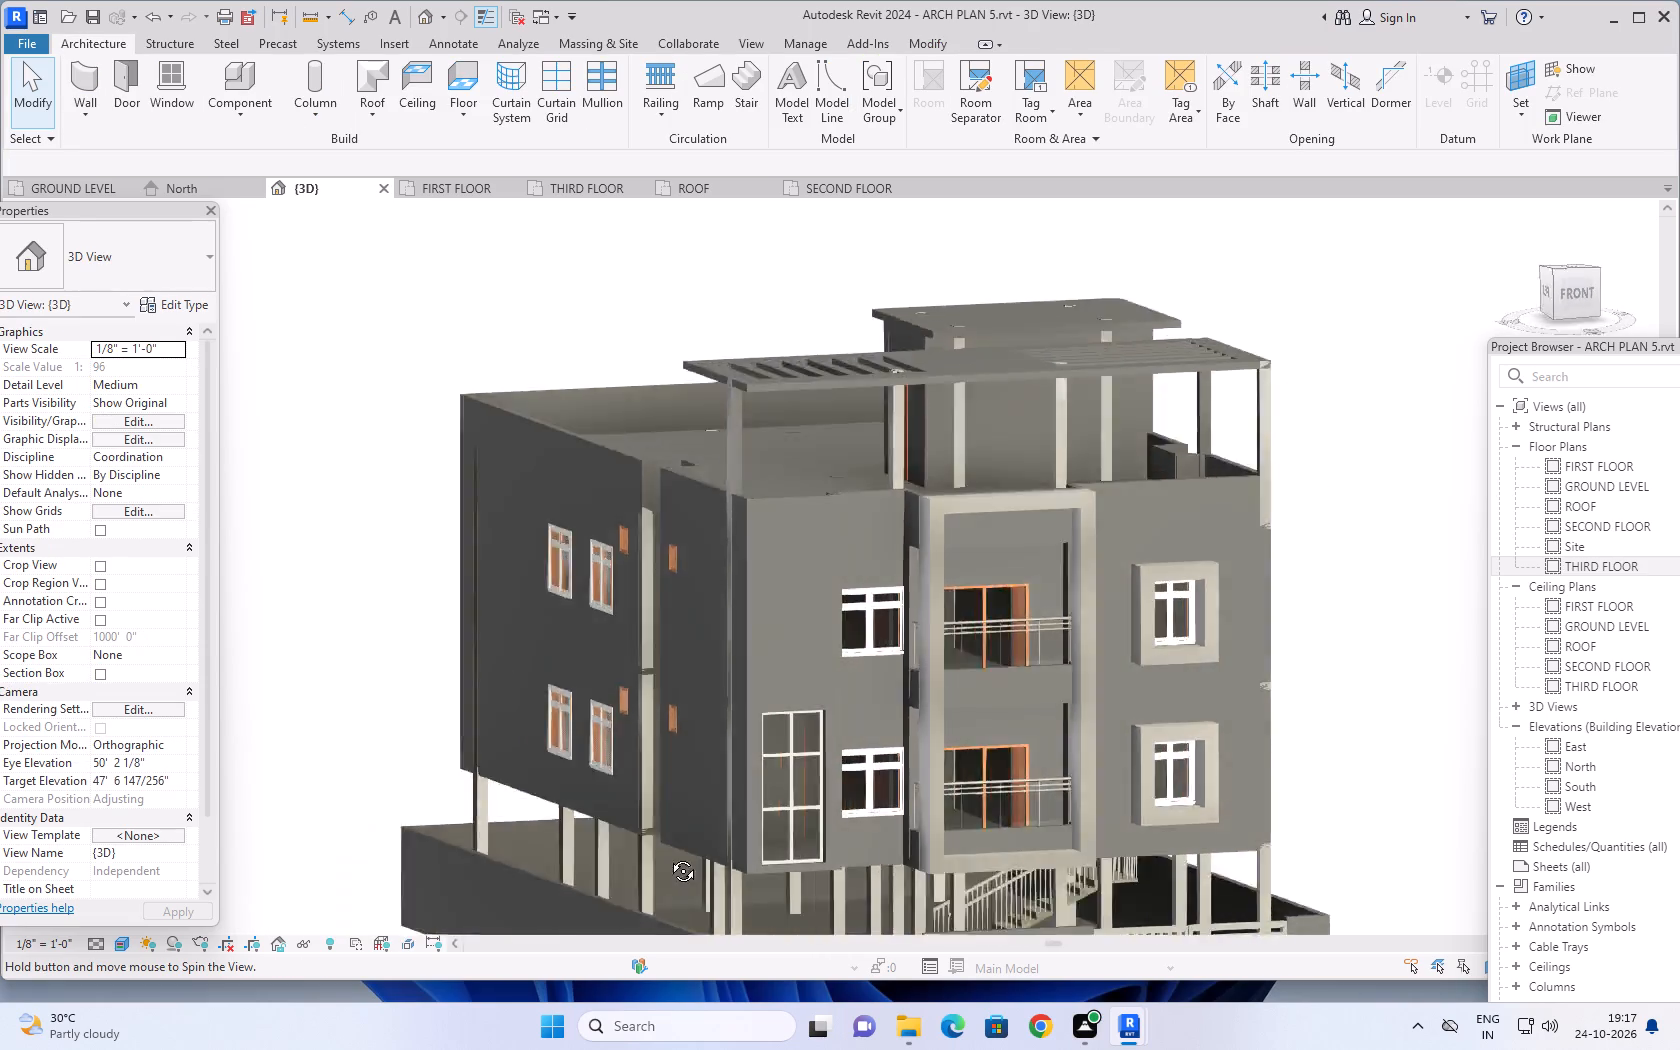
{"action": "middle_click_drag", "start_coordinate": [668, 856], "coordinate": [636, 770], "text": "shift"}
{"action": "scroll", "coordinate": [757, 804], "scroll_direction": "up", "scroll_amount": 7}
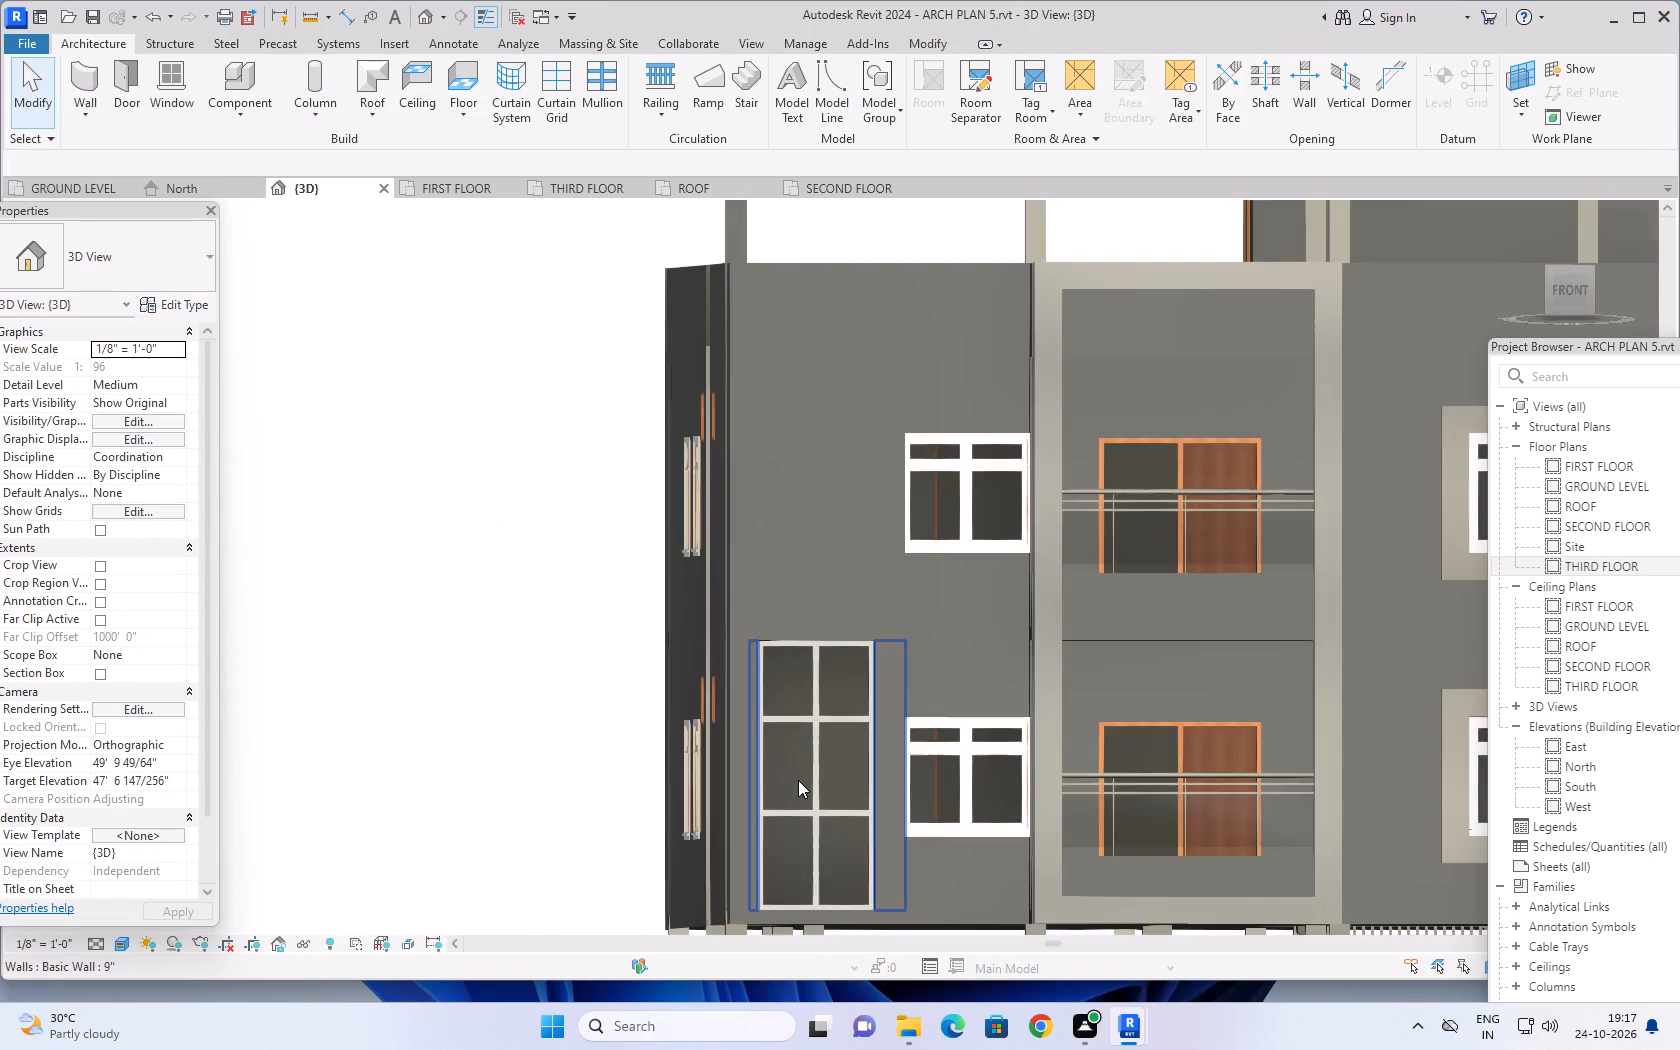
{"action": "scroll", "coordinate": [798, 780], "scroll_direction": "up", "scroll_amount": 2}
{"action": "scroll", "coordinate": [801, 771], "scroll_direction": "down", "scroll_amount": 4}
{"action": "middle_click_drag", "start_coordinate": [801, 771], "coordinate": [913, 772], "text": "shift"}
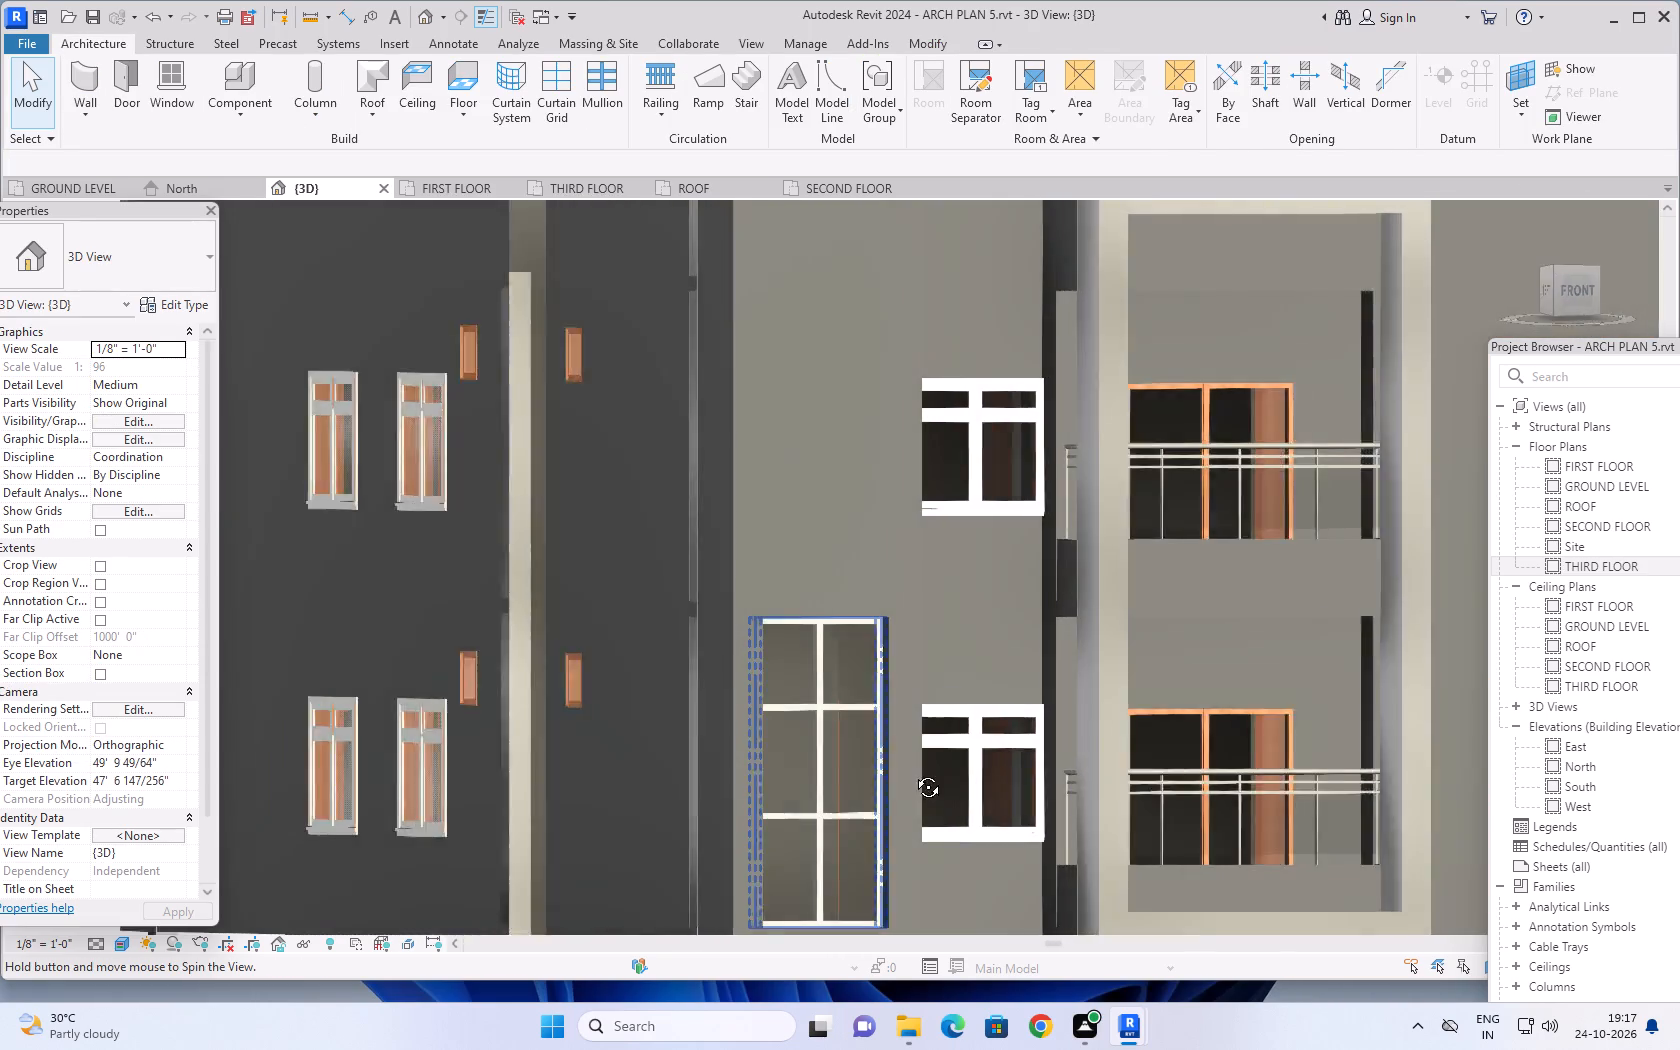
{"action": "middle_click_drag", "start_coordinate": [913, 772], "coordinate": [953, 770], "text": "shift"}
{"action": "middle_click_drag", "start_coordinate": [789, 755], "coordinate": [879, 805], "text": "shift"}
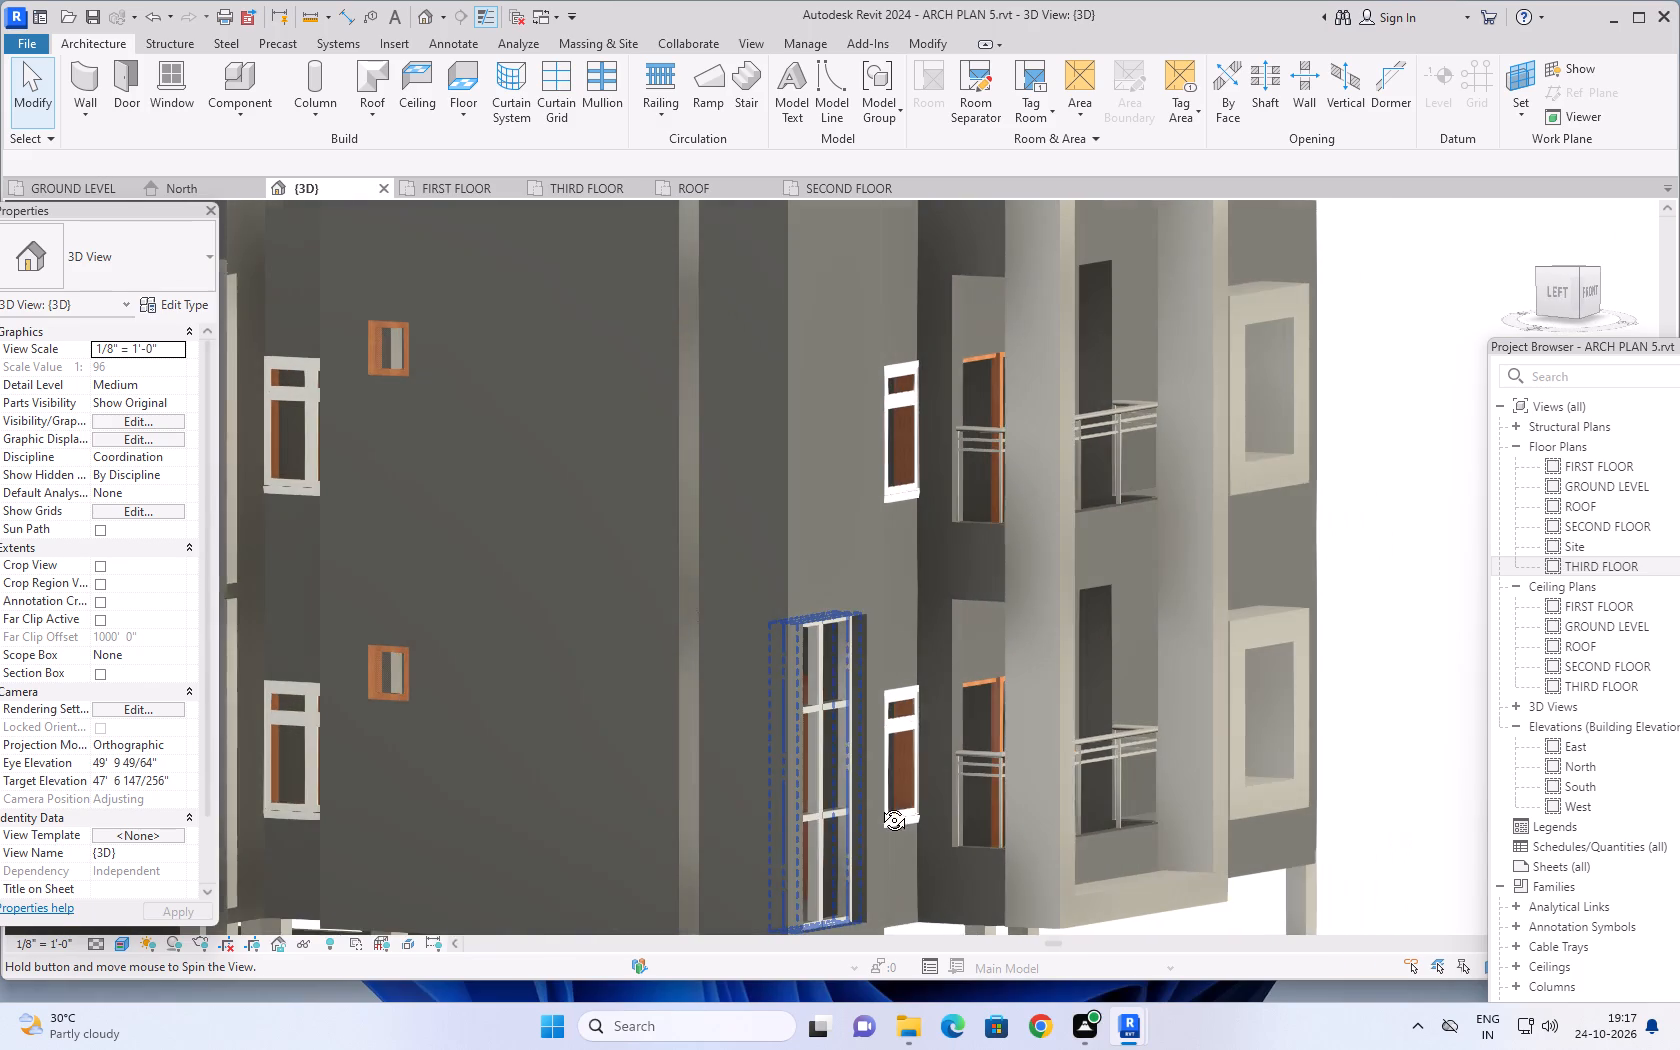
{"action": "middle_click_drag", "start_coordinate": [879, 805], "coordinate": [632, 855], "text": "shift"}
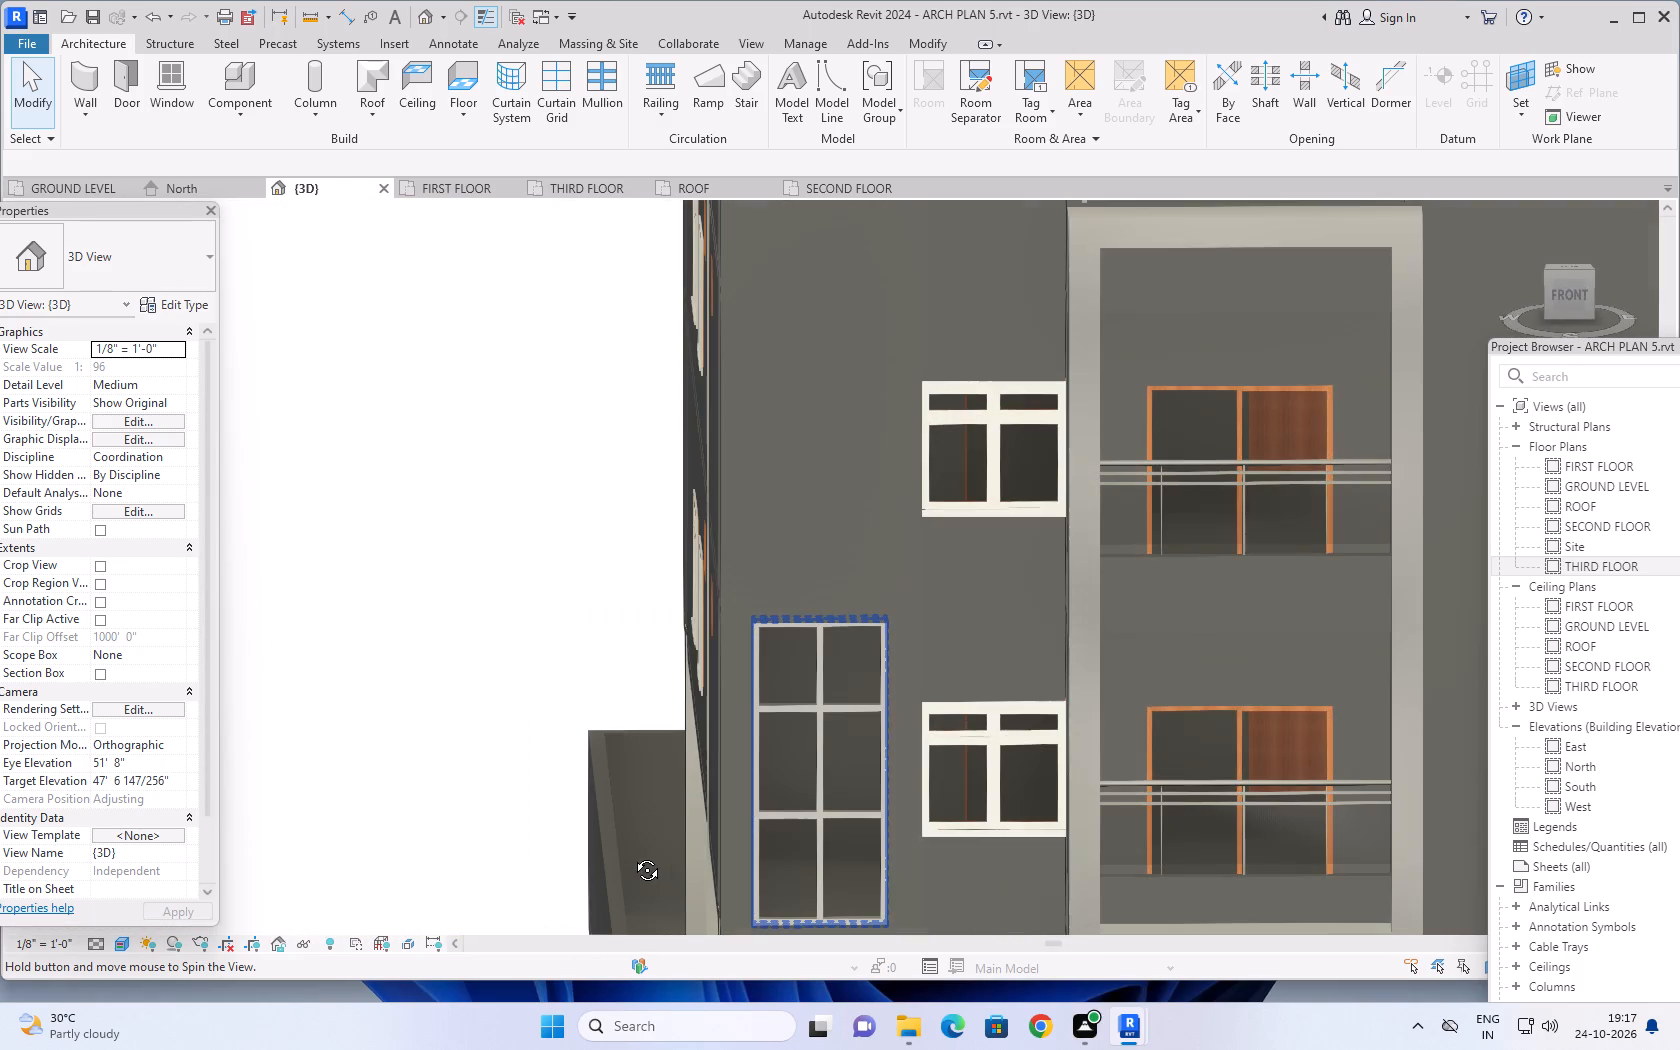
{"action": "middle_click_drag", "start_coordinate": [632, 855], "coordinate": [687, 837], "text": "shift"}
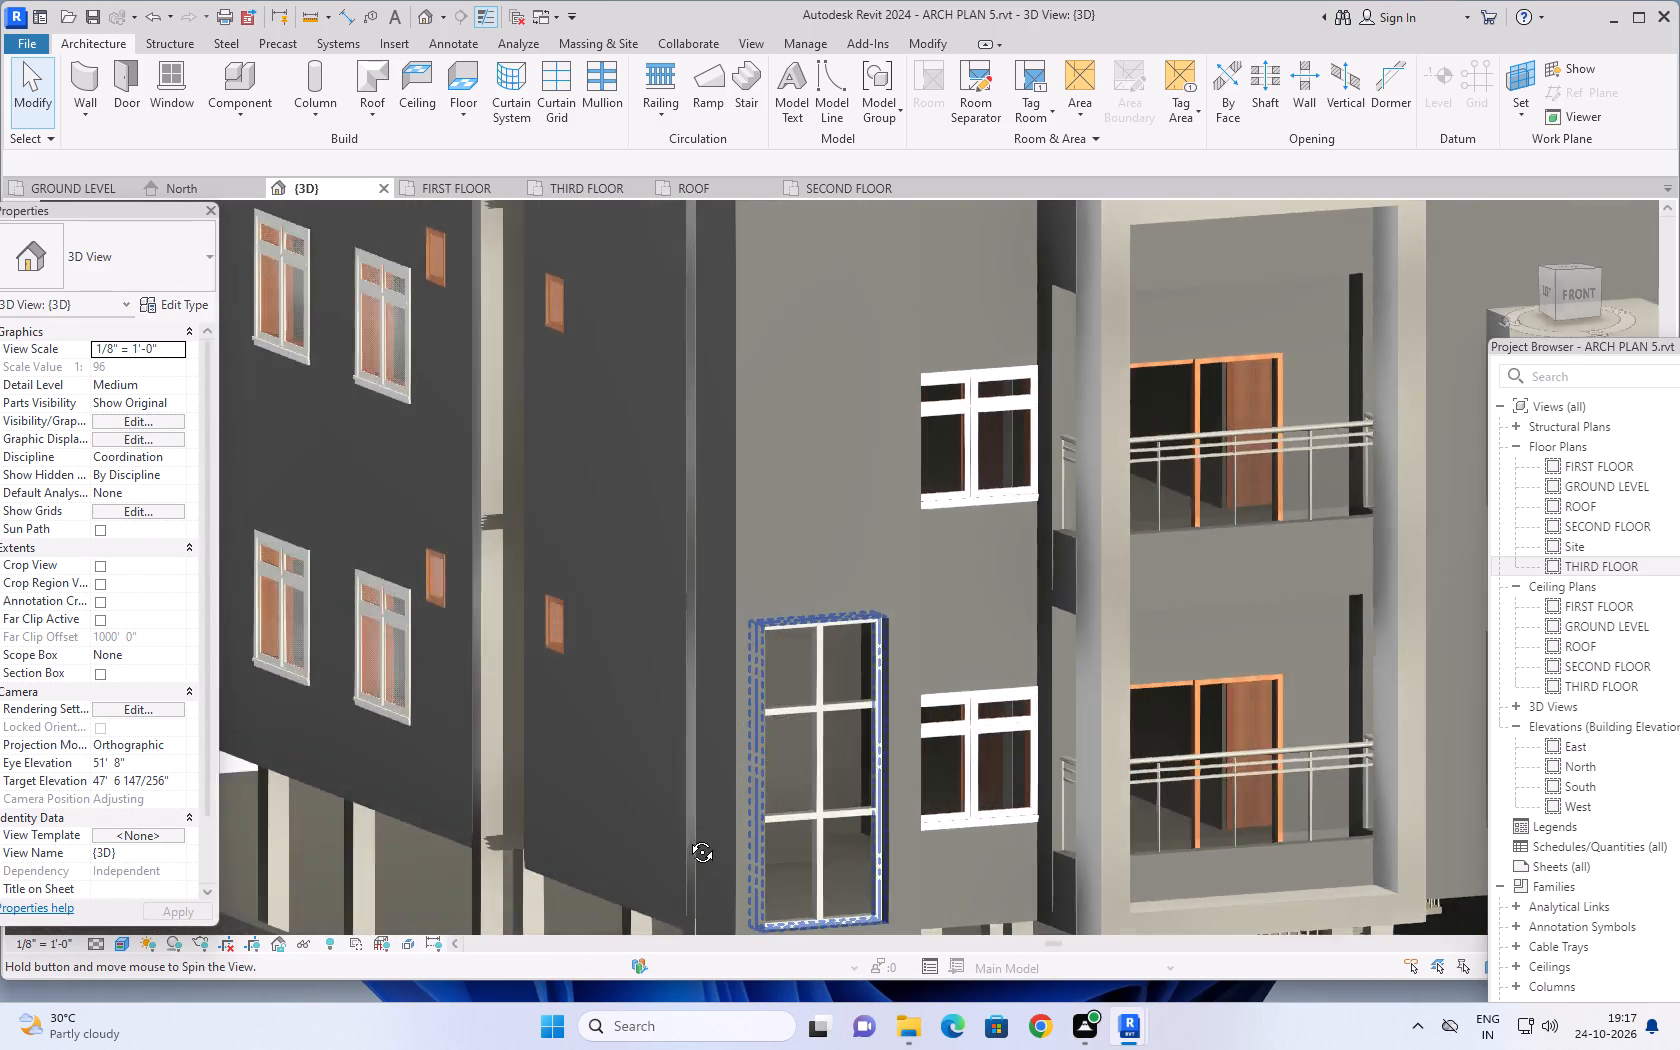
{"action": "middle_click_drag", "start_coordinate": [687, 837], "coordinate": [620, 819], "text": "shift"}
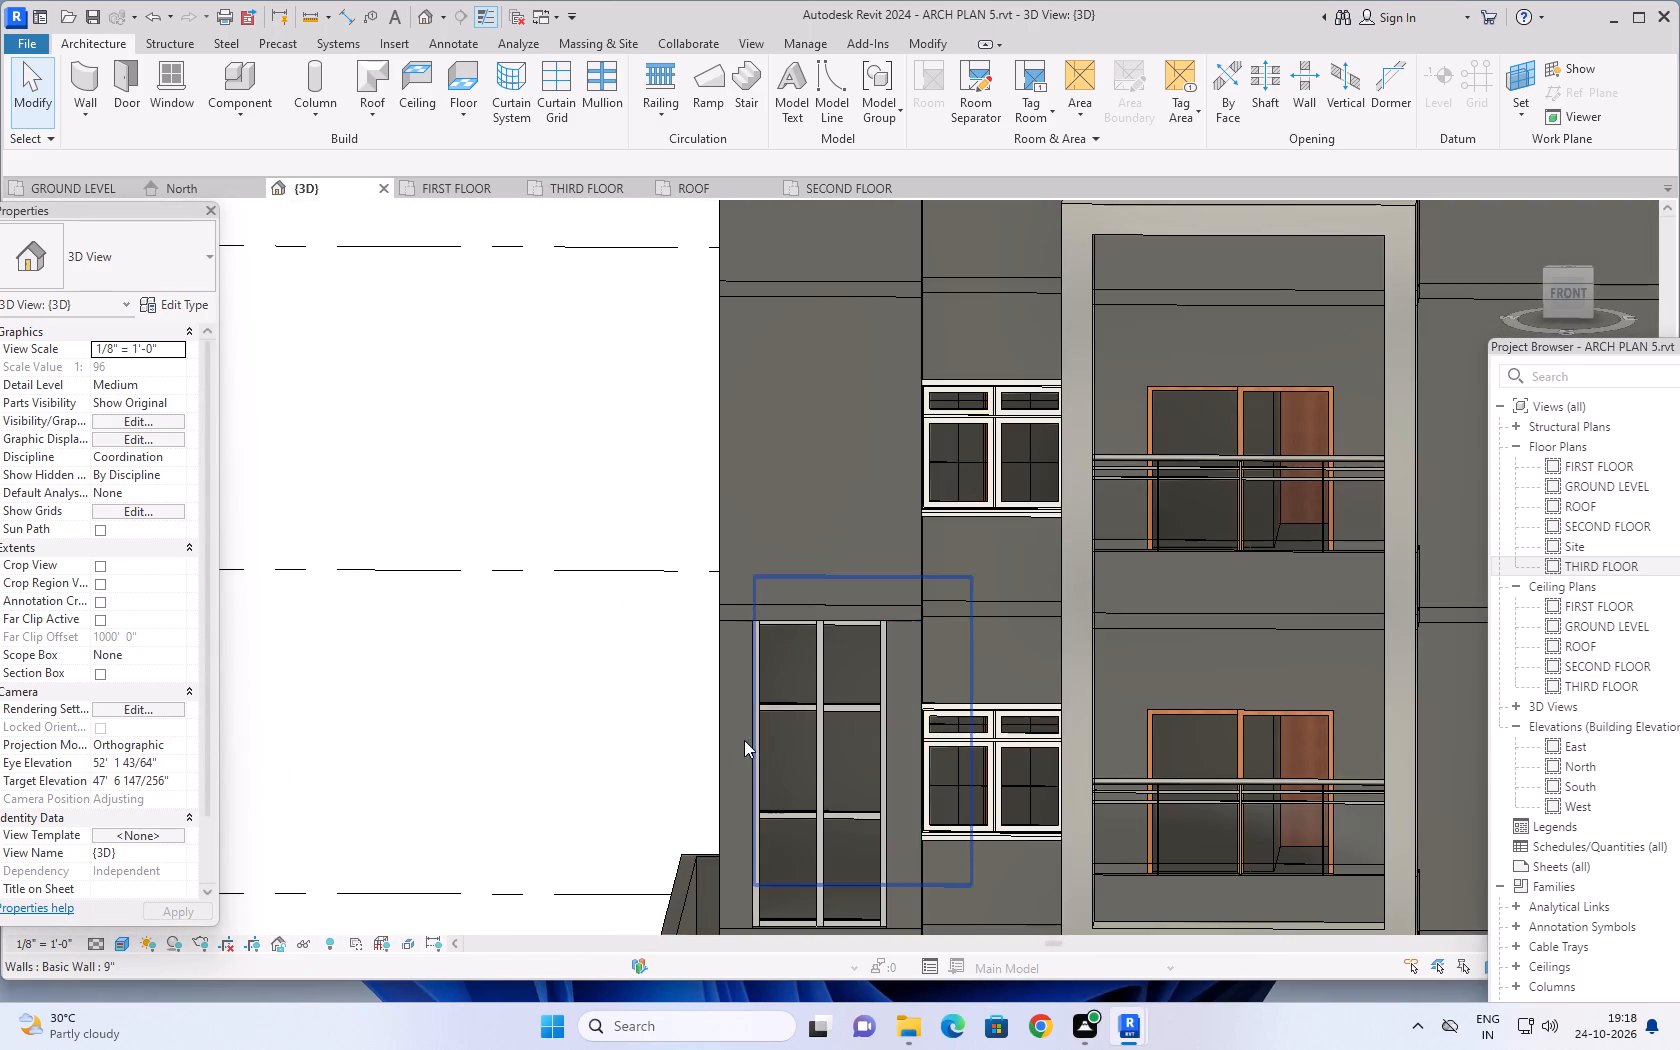
Copy the front facade's FIRST FLOOR curtain wall and paste it aligned to the SECOND FLOOR level.
{"action": "scroll", "coordinate": [747, 741], "scroll_direction": "down", "scroll_amount": 2}
{"action": "middle_click_drag", "start_coordinate": [467, 681], "coordinate": [476, 645], "text": "shift"}
{"action": "left_click", "coordinate": [825, 662]}
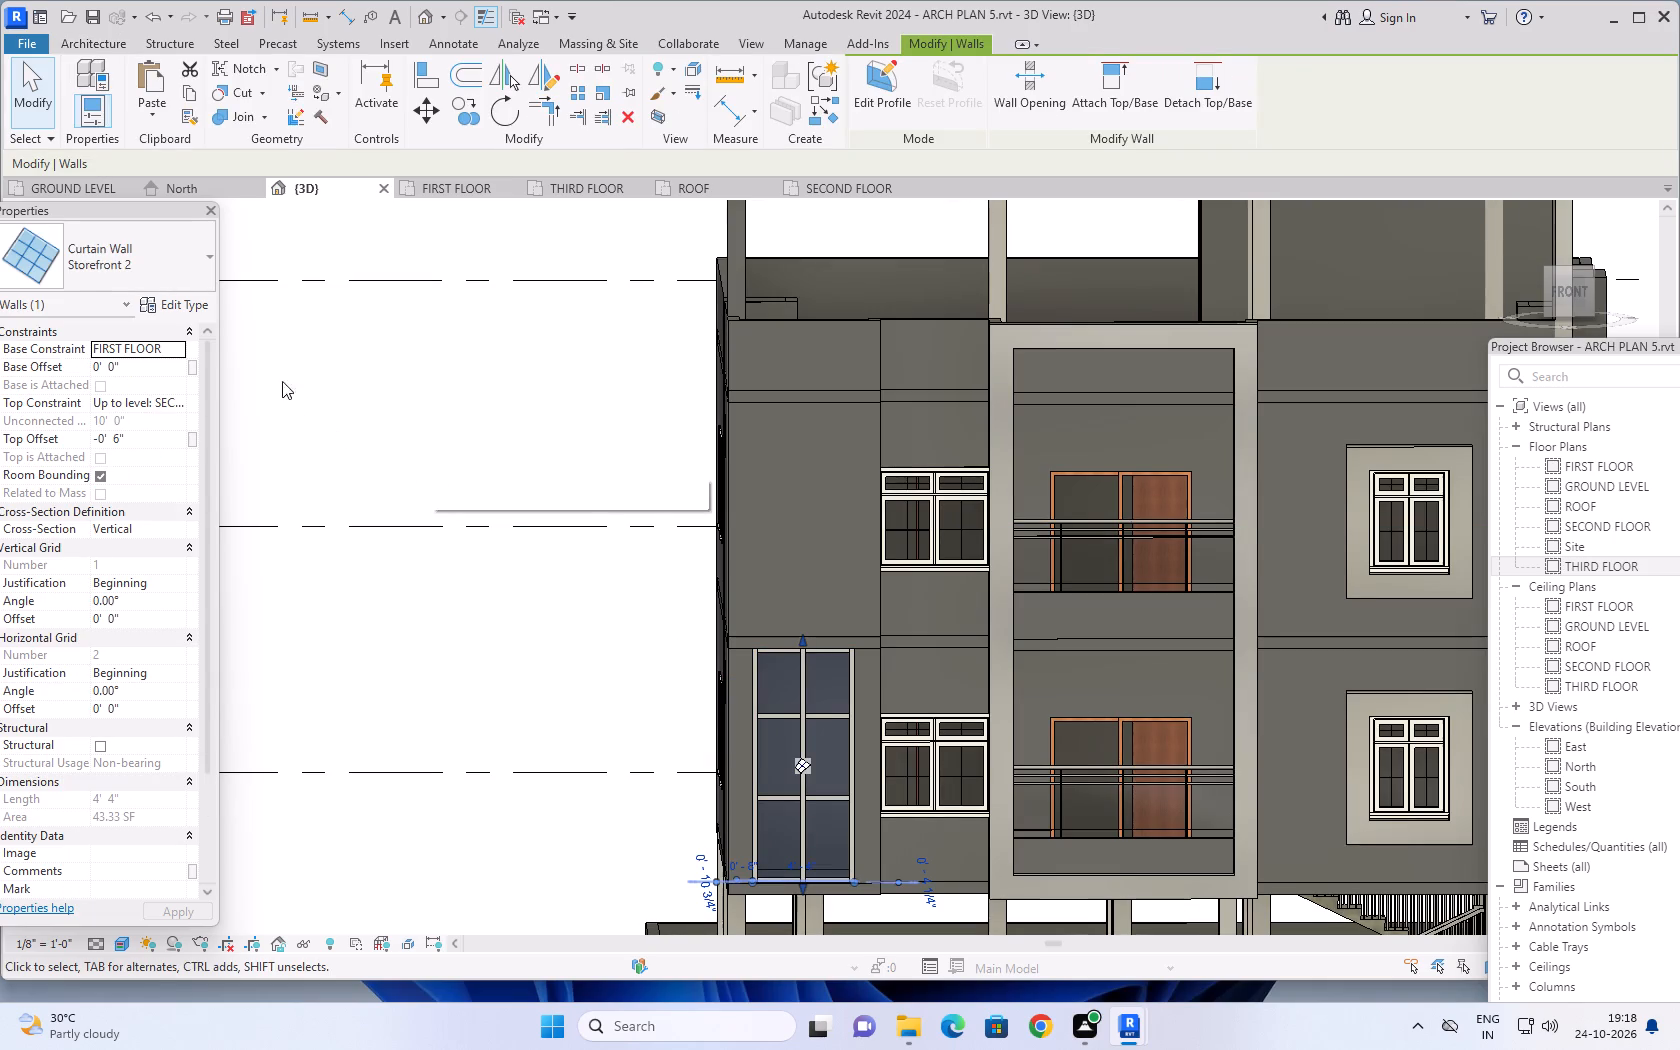
{"action": "left_click", "coordinate": [183, 99]}
{"action": "left_click", "coordinate": [161, 120]}
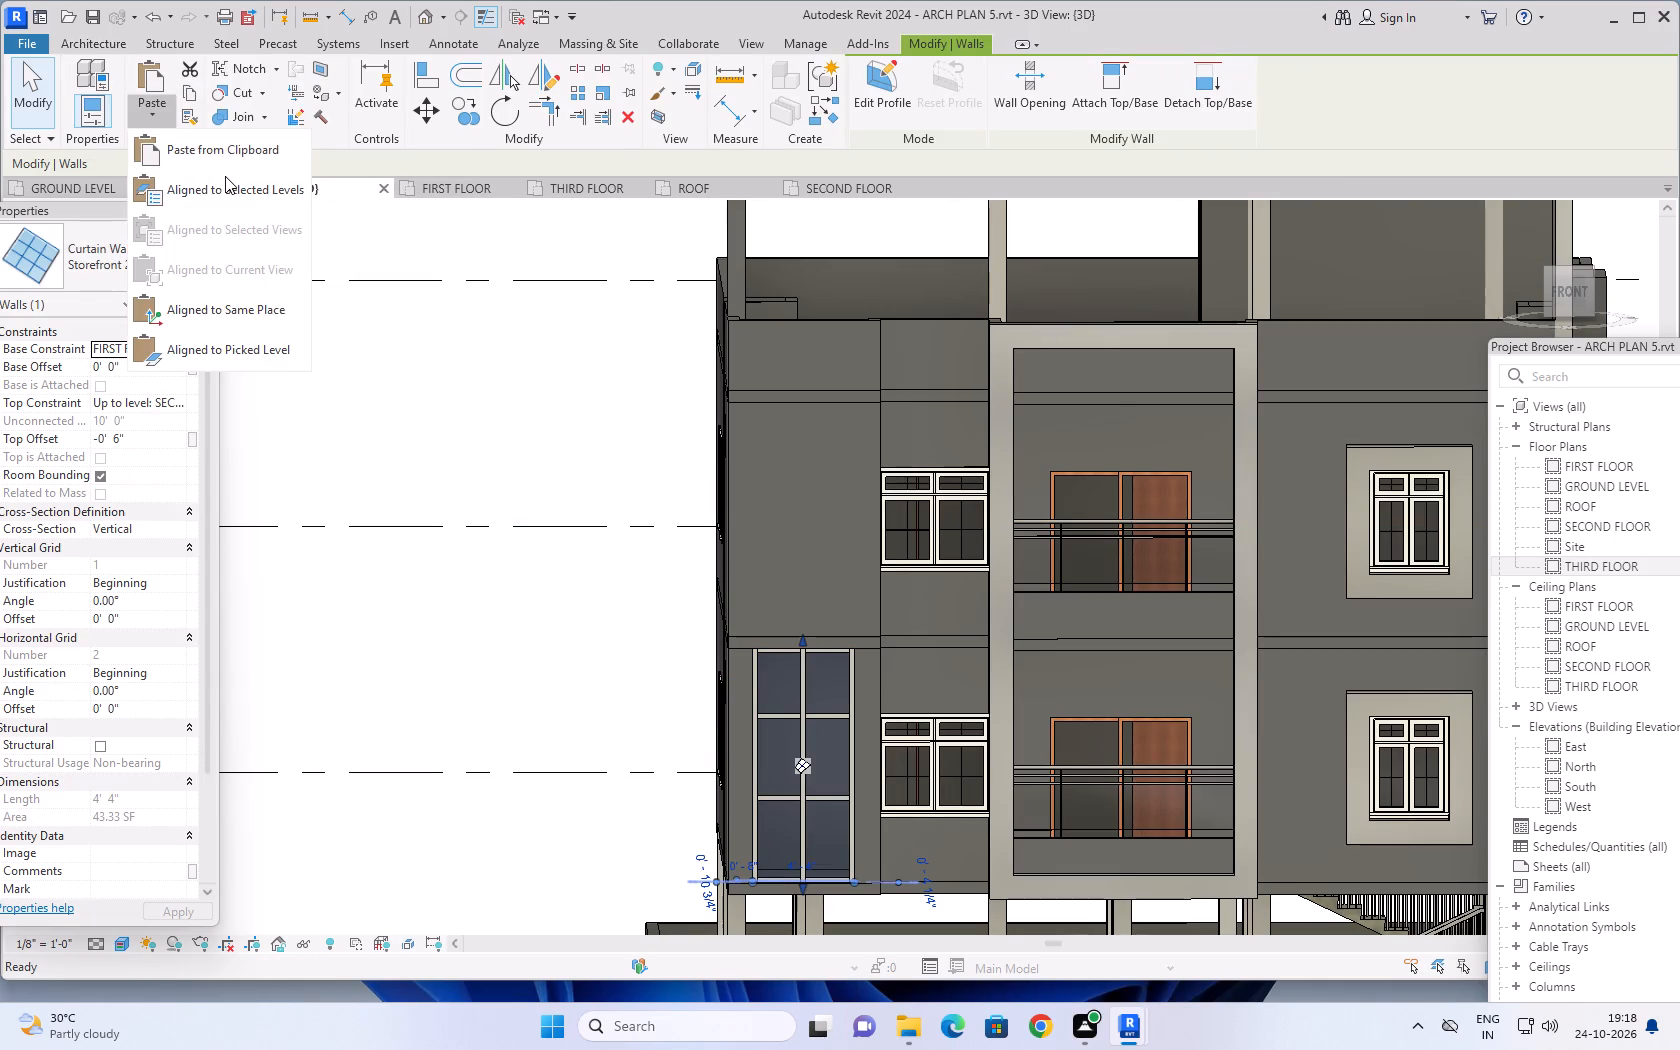
{"action": "left_click", "coordinate": [227, 177]}
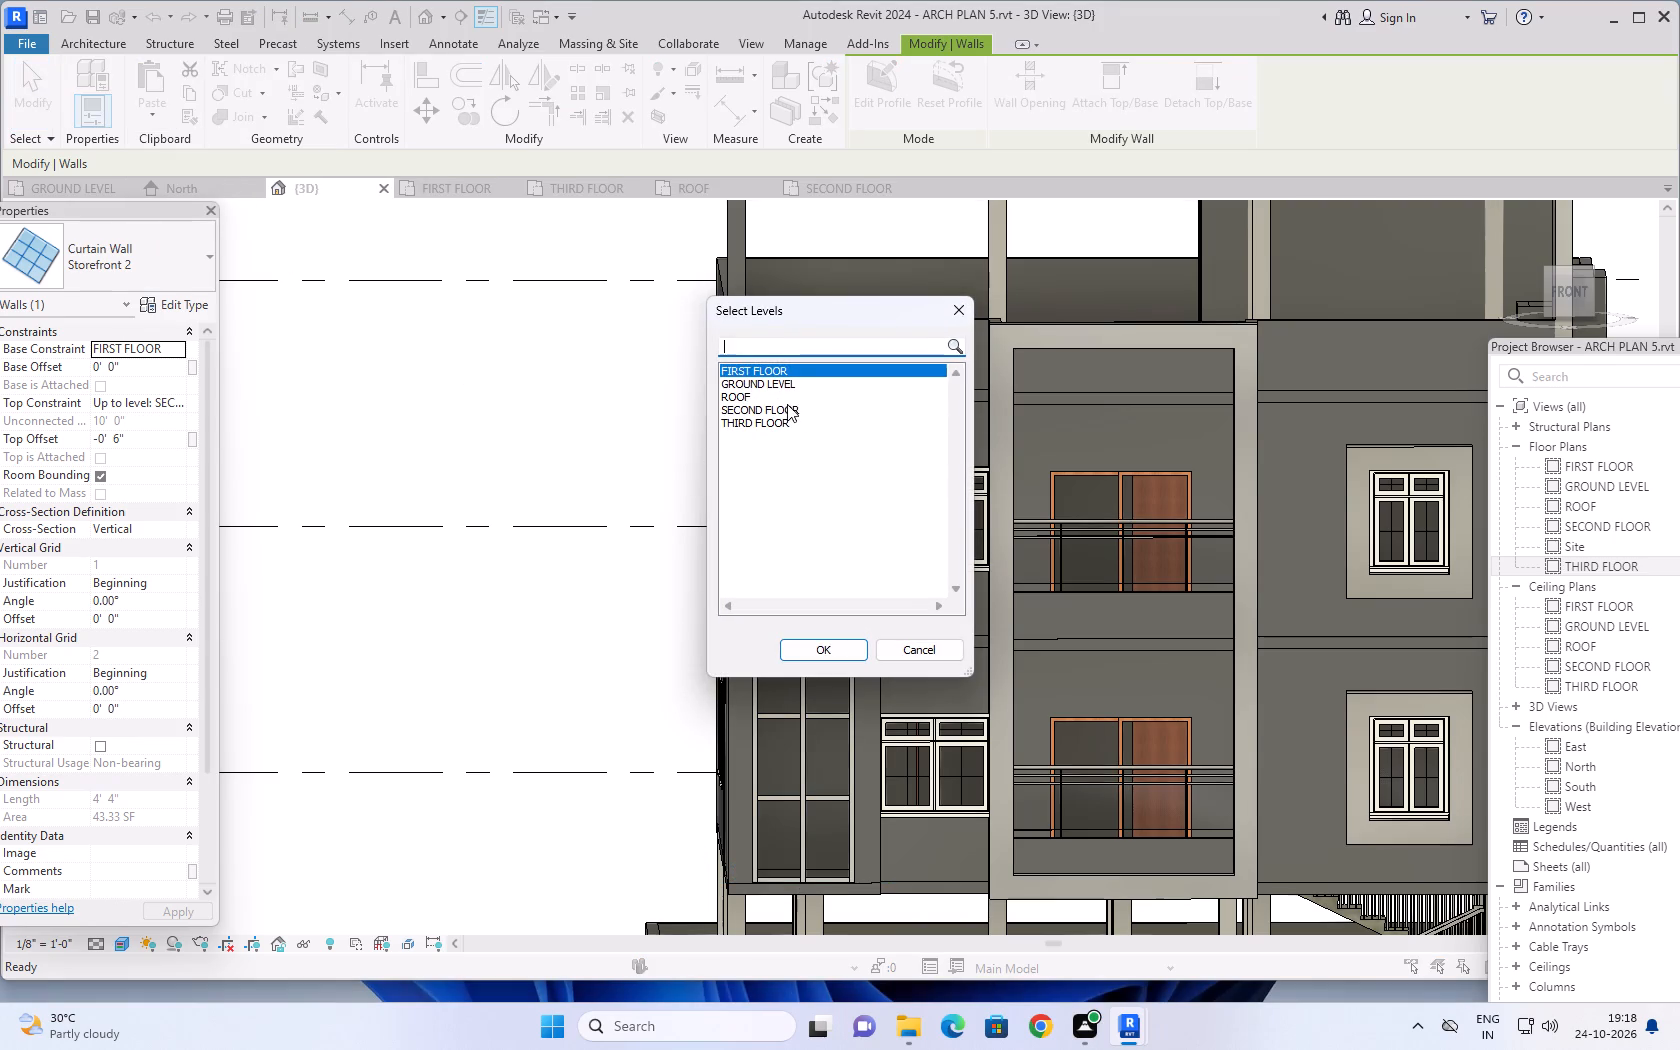
{"action": "left_click", "coordinate": [787, 406]}
{"action": "left_click", "coordinate": [829, 647]}
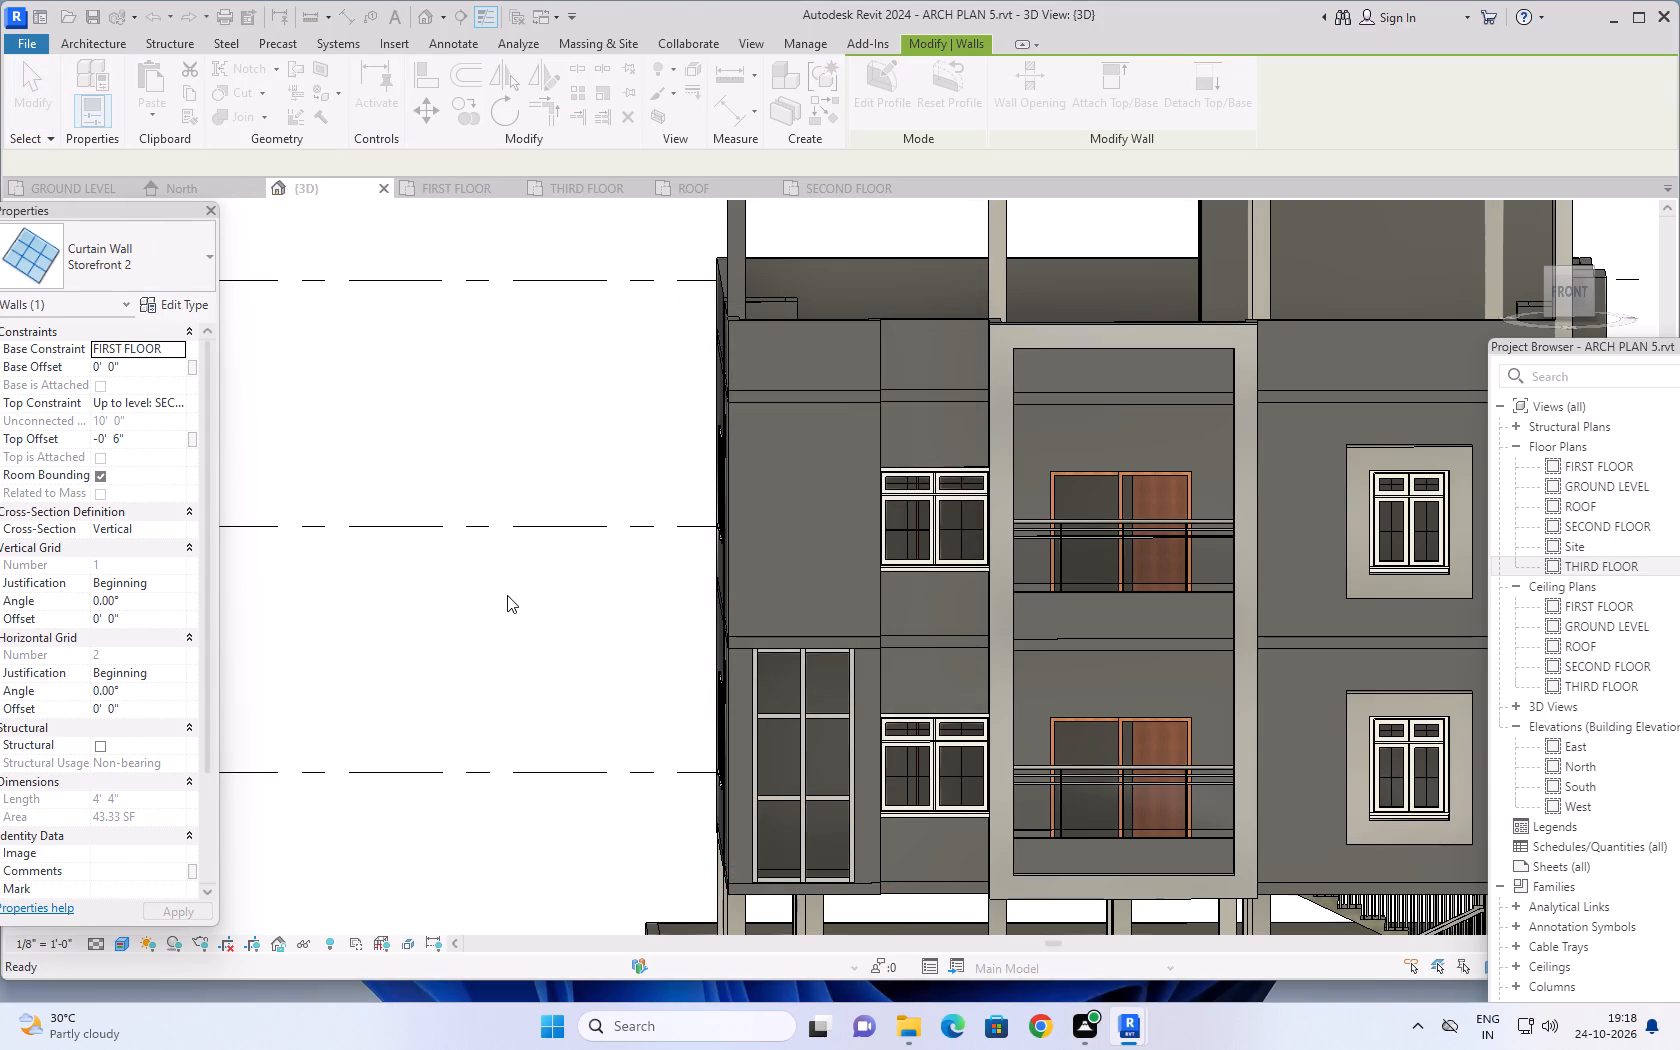
{"action": "left_click", "coordinate": [491, 650]}
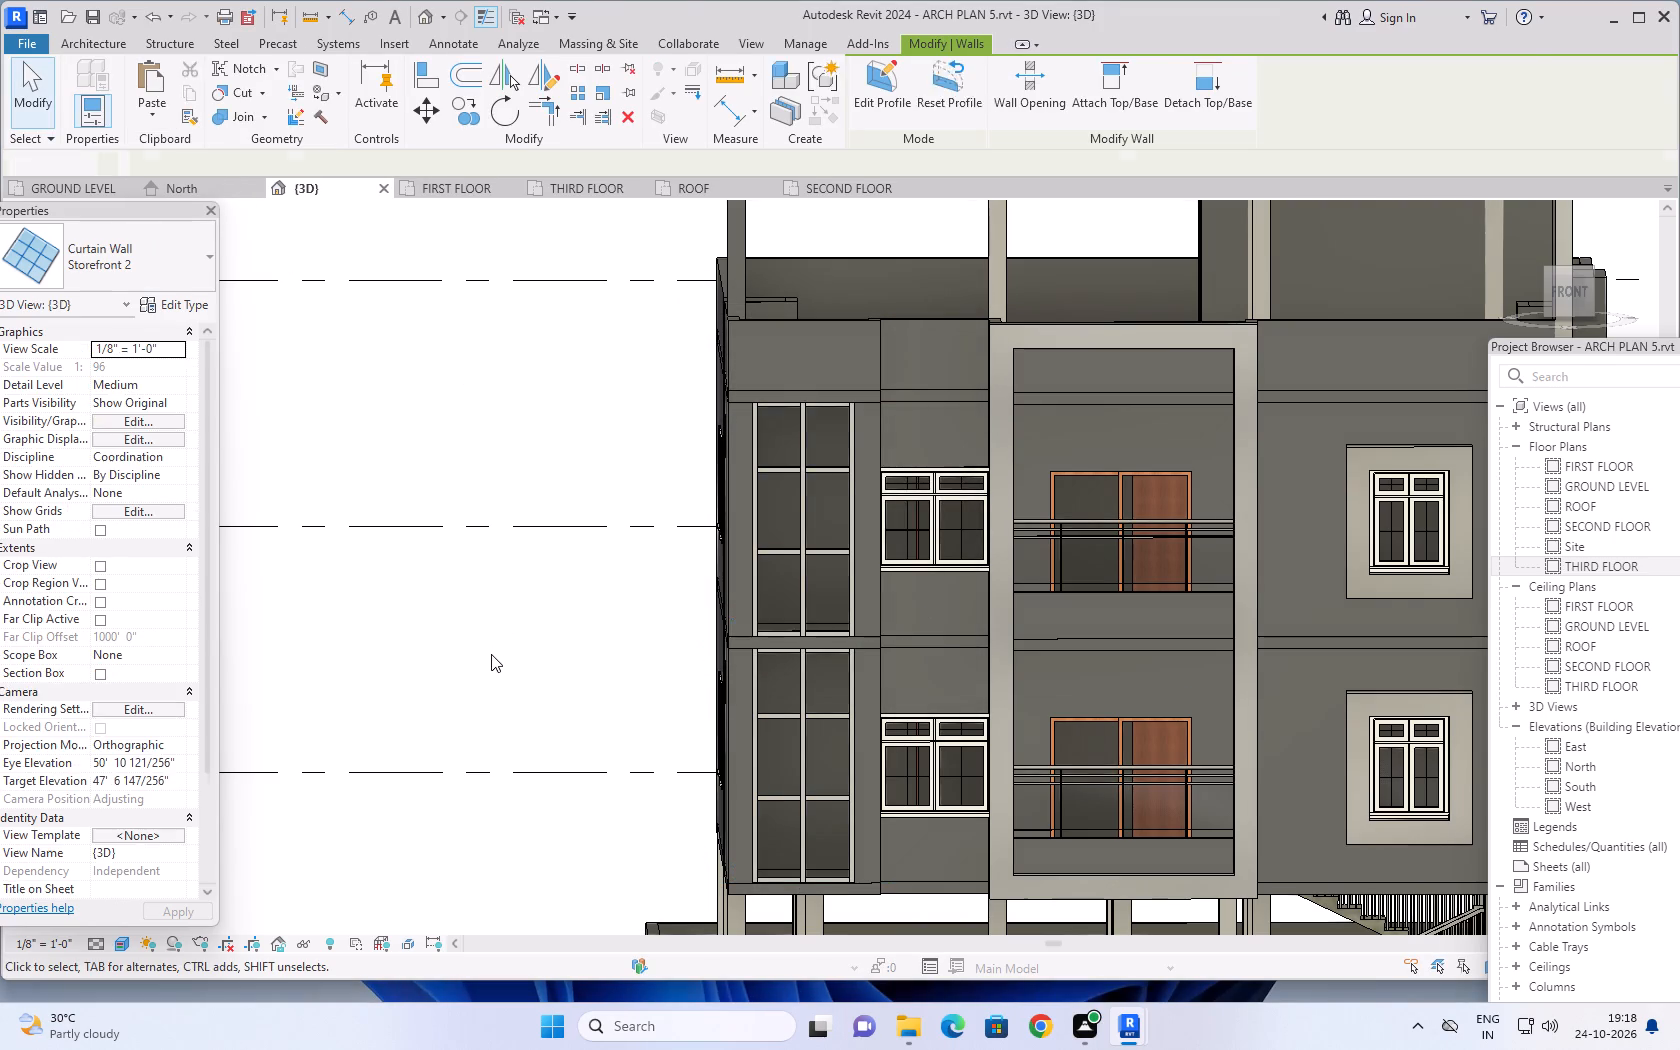
Examine the whole building exterior, with both front curtain walls, from the front and the front-side corner in the 3D view.
{"action": "scroll", "coordinate": [491, 654], "scroll_direction": "down", "scroll_amount": 6}
{"action": "middle_click_drag", "start_coordinate": [1167, 595], "coordinate": [1178, 575]}
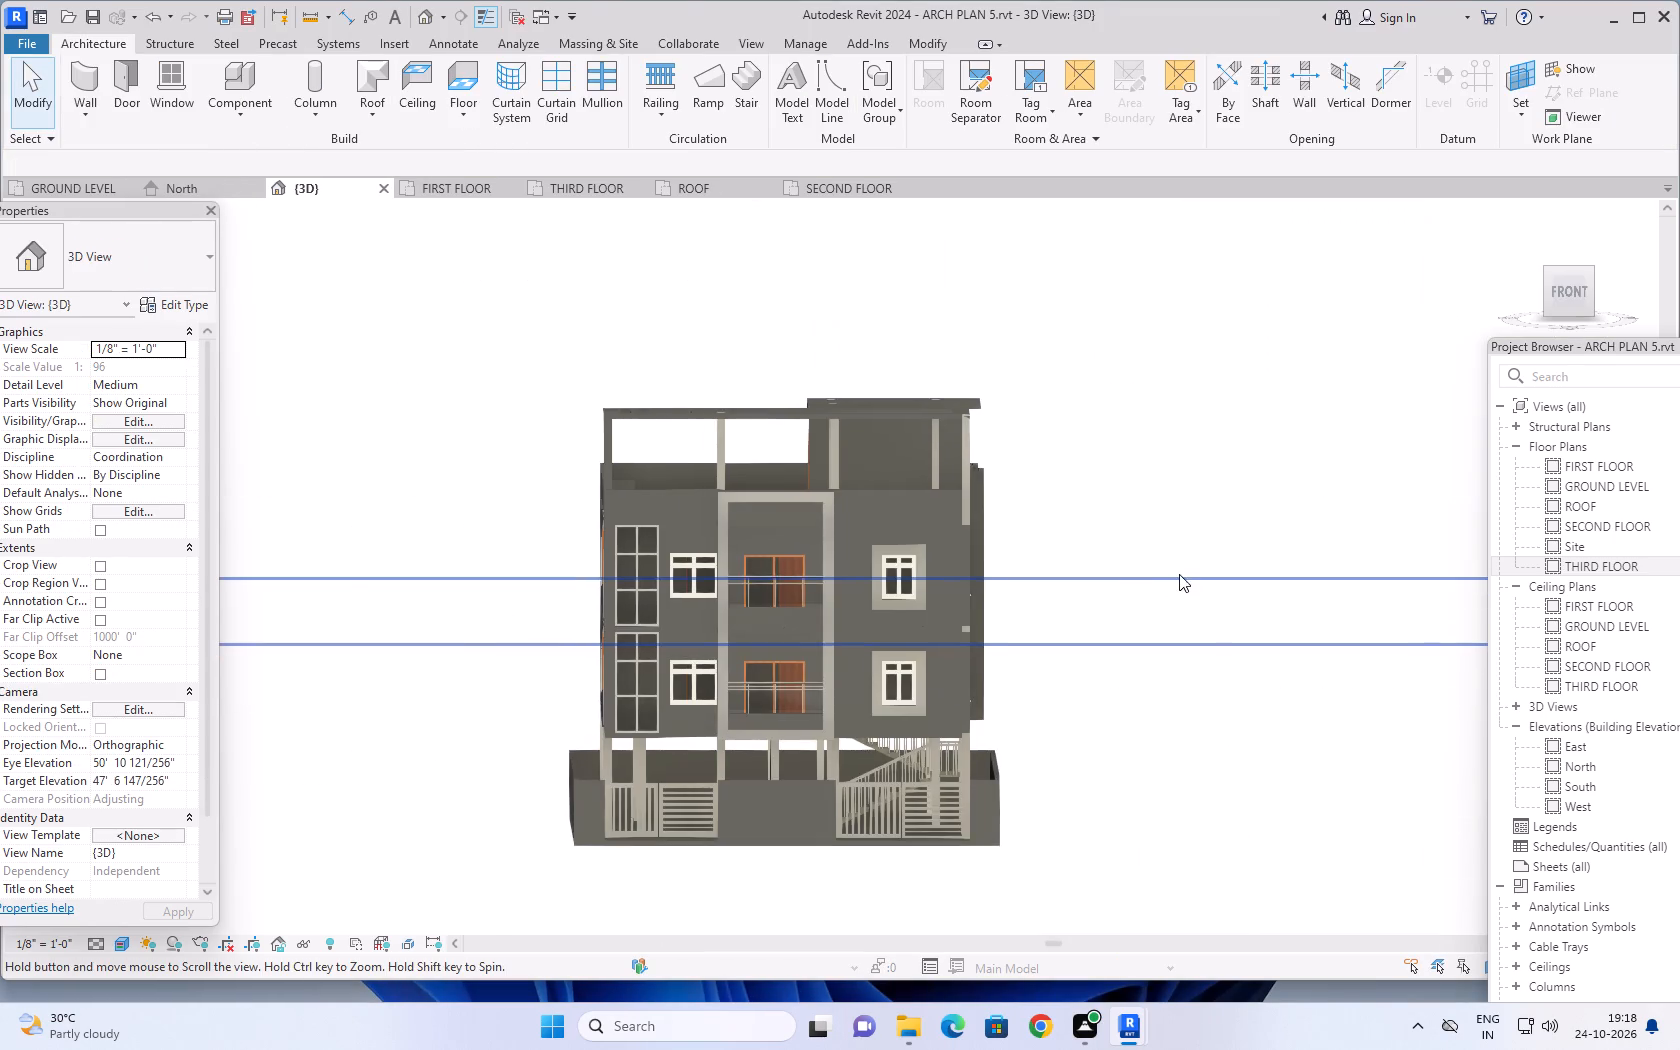
{"action": "middle_click_drag", "start_coordinate": [1174, 604], "coordinate": [1169, 592]}
{"action": "middle_click", "coordinate": [1125, 589], "text": "shift"}
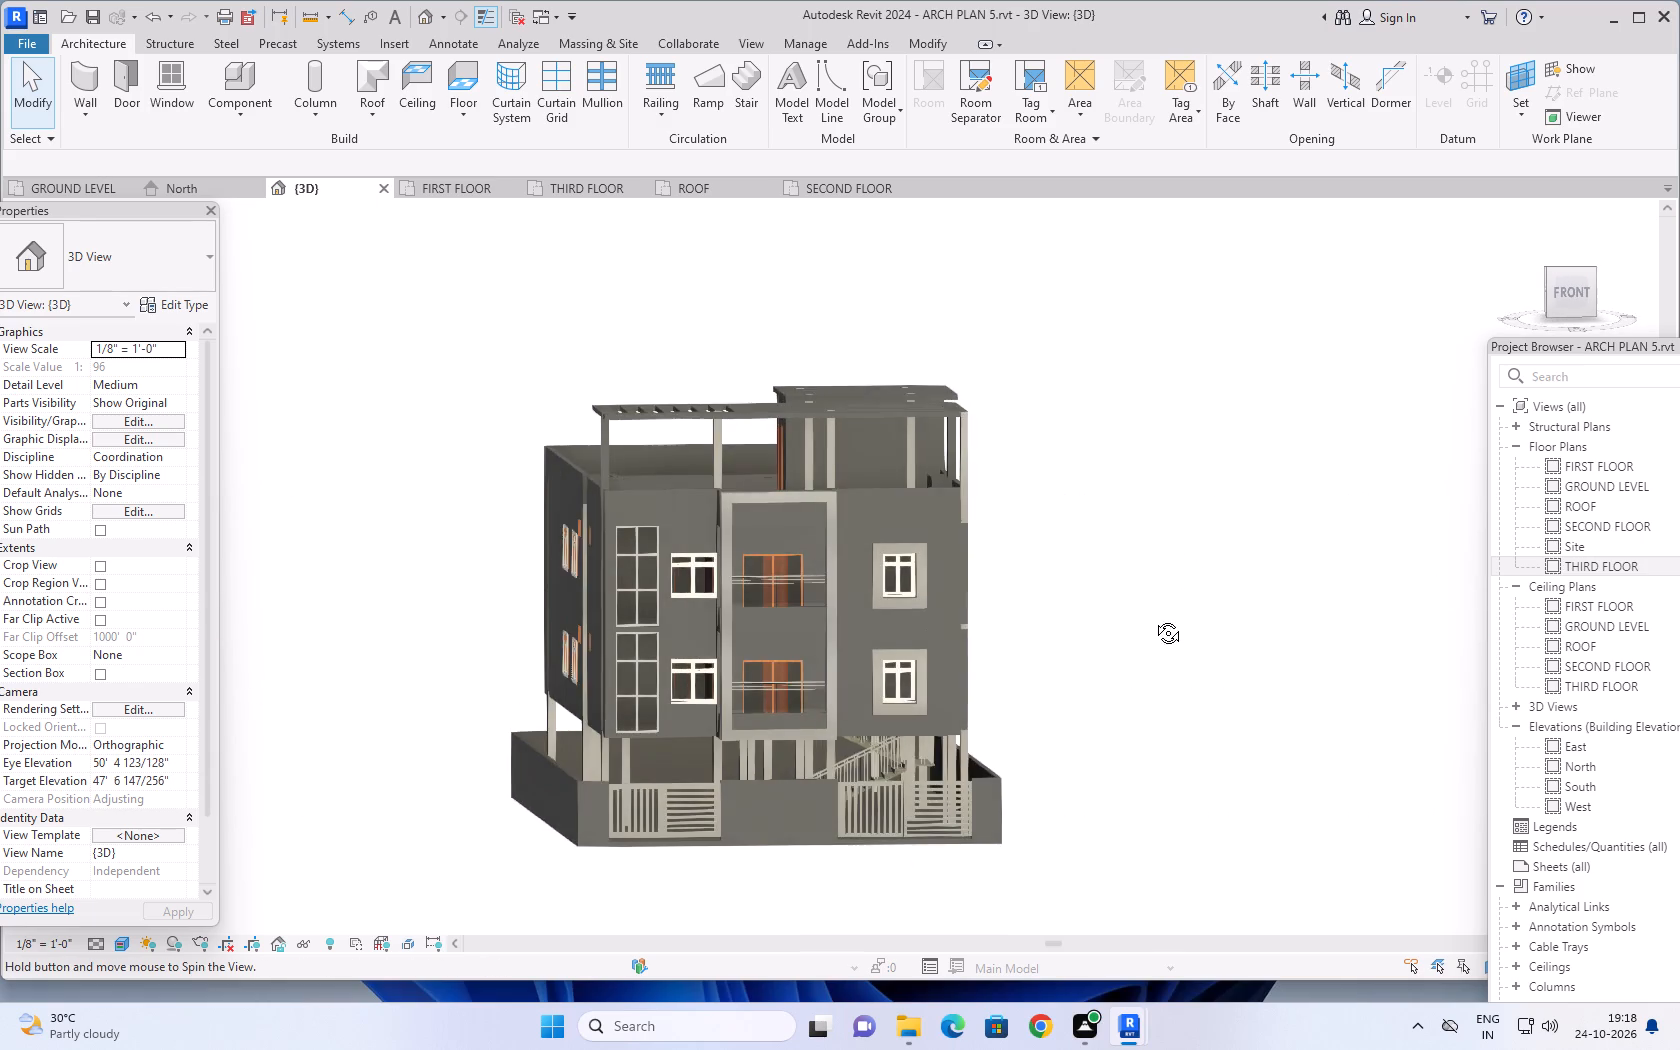
{"action": "middle_click_drag", "start_coordinate": [1122, 607], "coordinate": [1169, 609]}
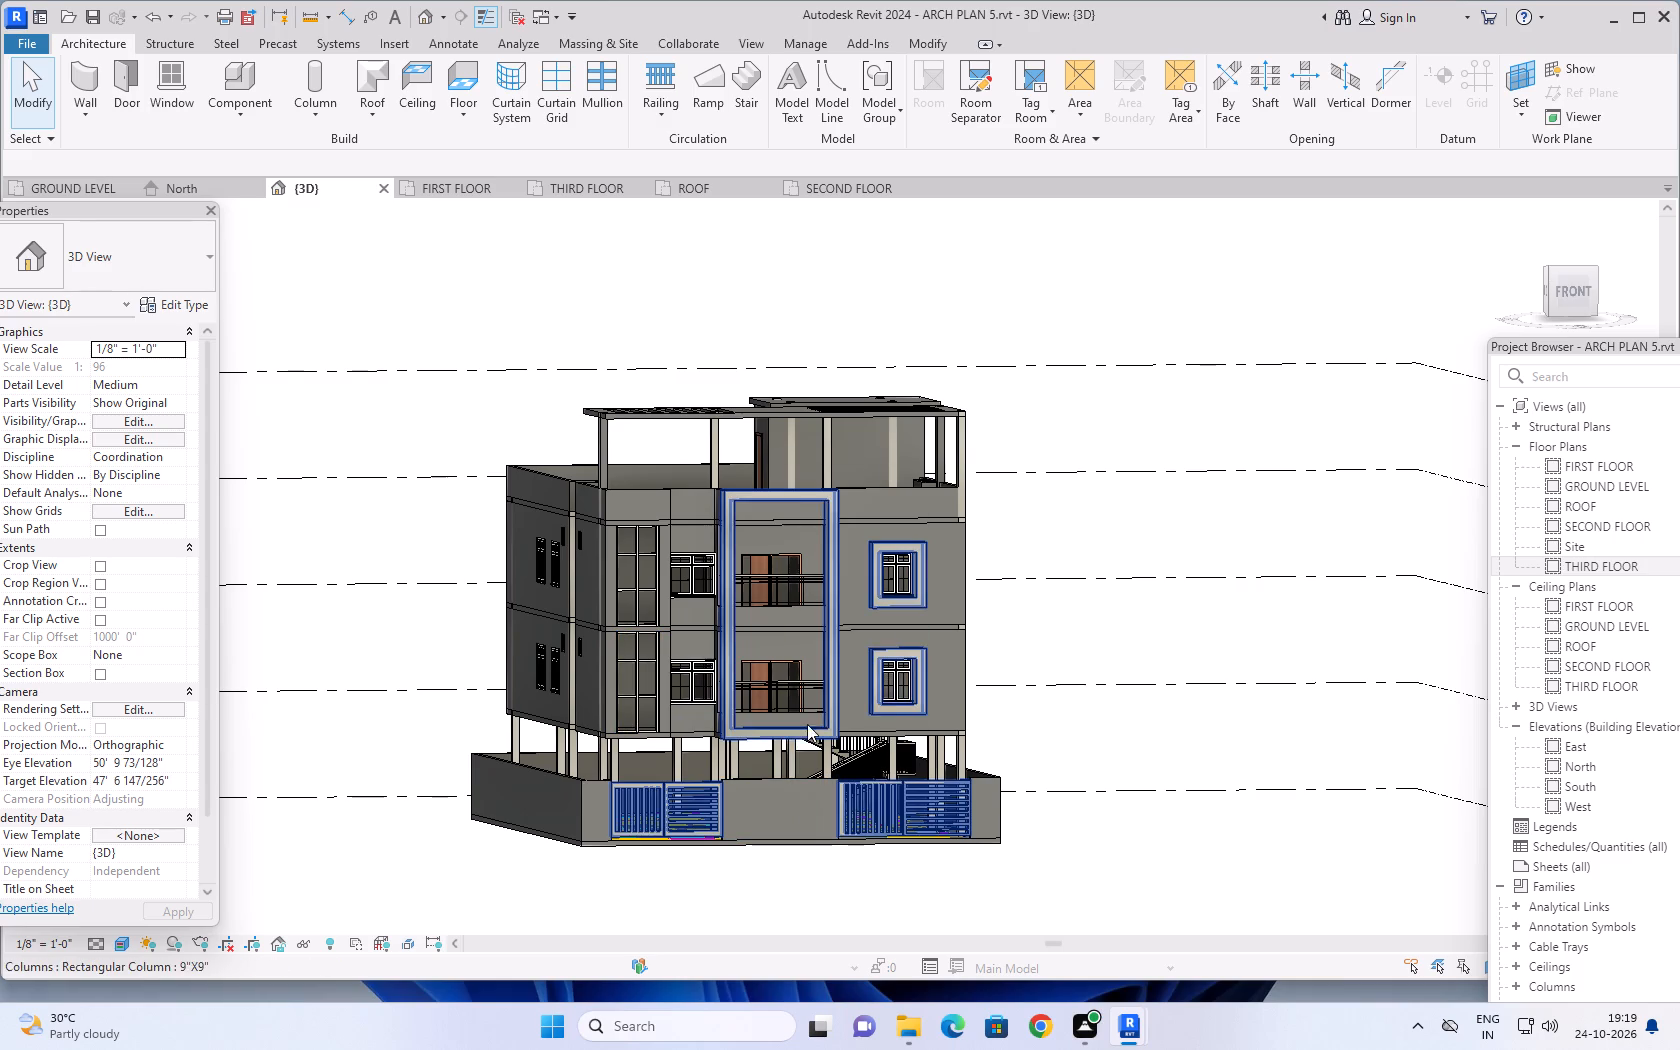
{"action": "middle_click_drag", "start_coordinate": [1090, 738], "coordinate": [1154, 726], "text": "shift"}
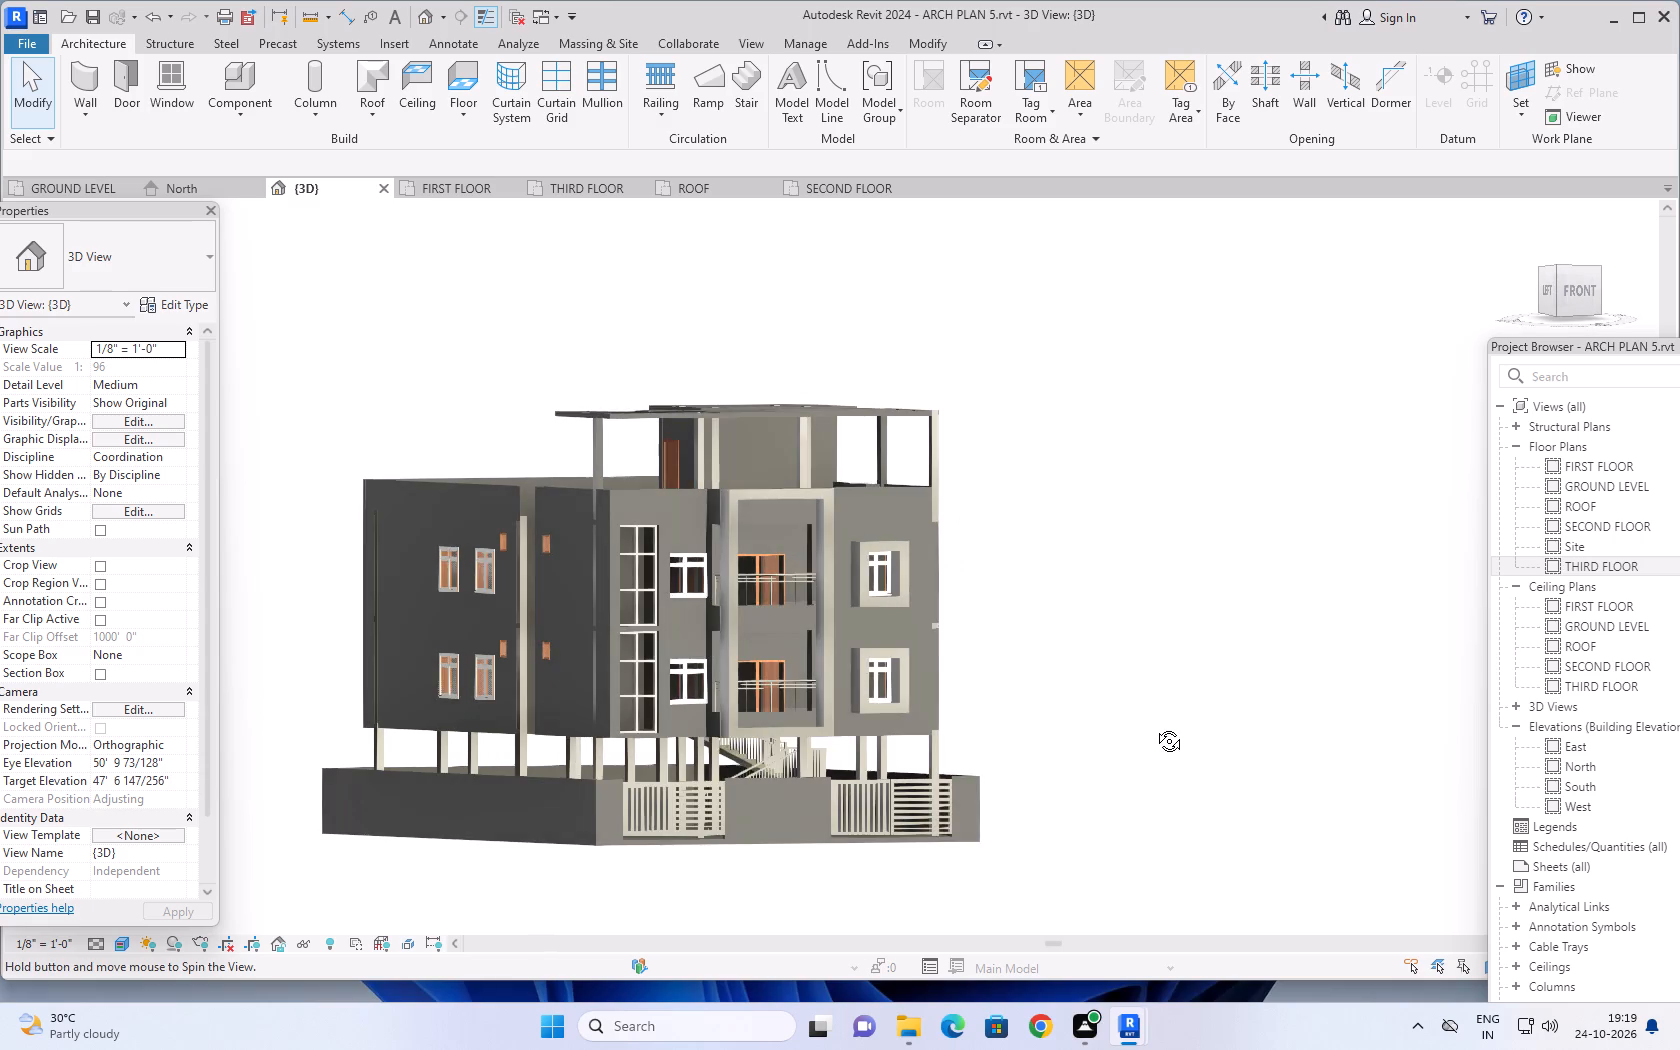
{"action": "middle_click_drag", "start_coordinate": [1154, 726], "coordinate": [1144, 764], "text": "shift"}
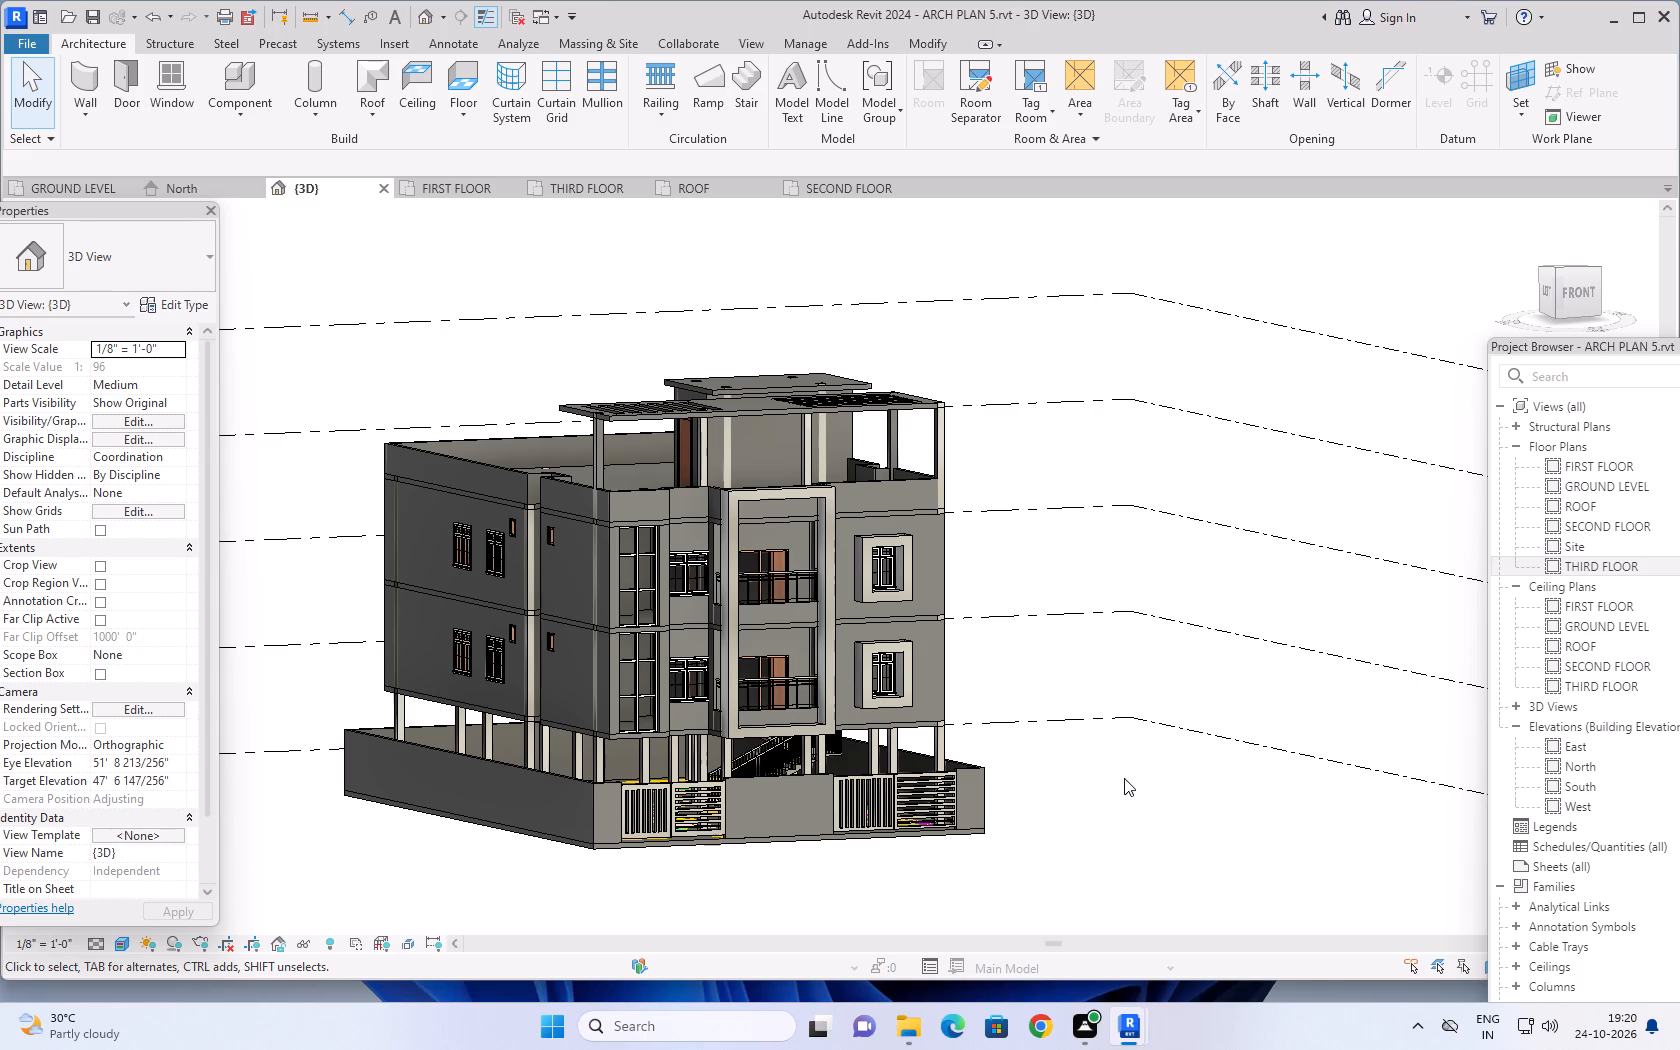
{"action": "middle_click_drag", "start_coordinate": [1124, 777], "coordinate": [1152, 801]}
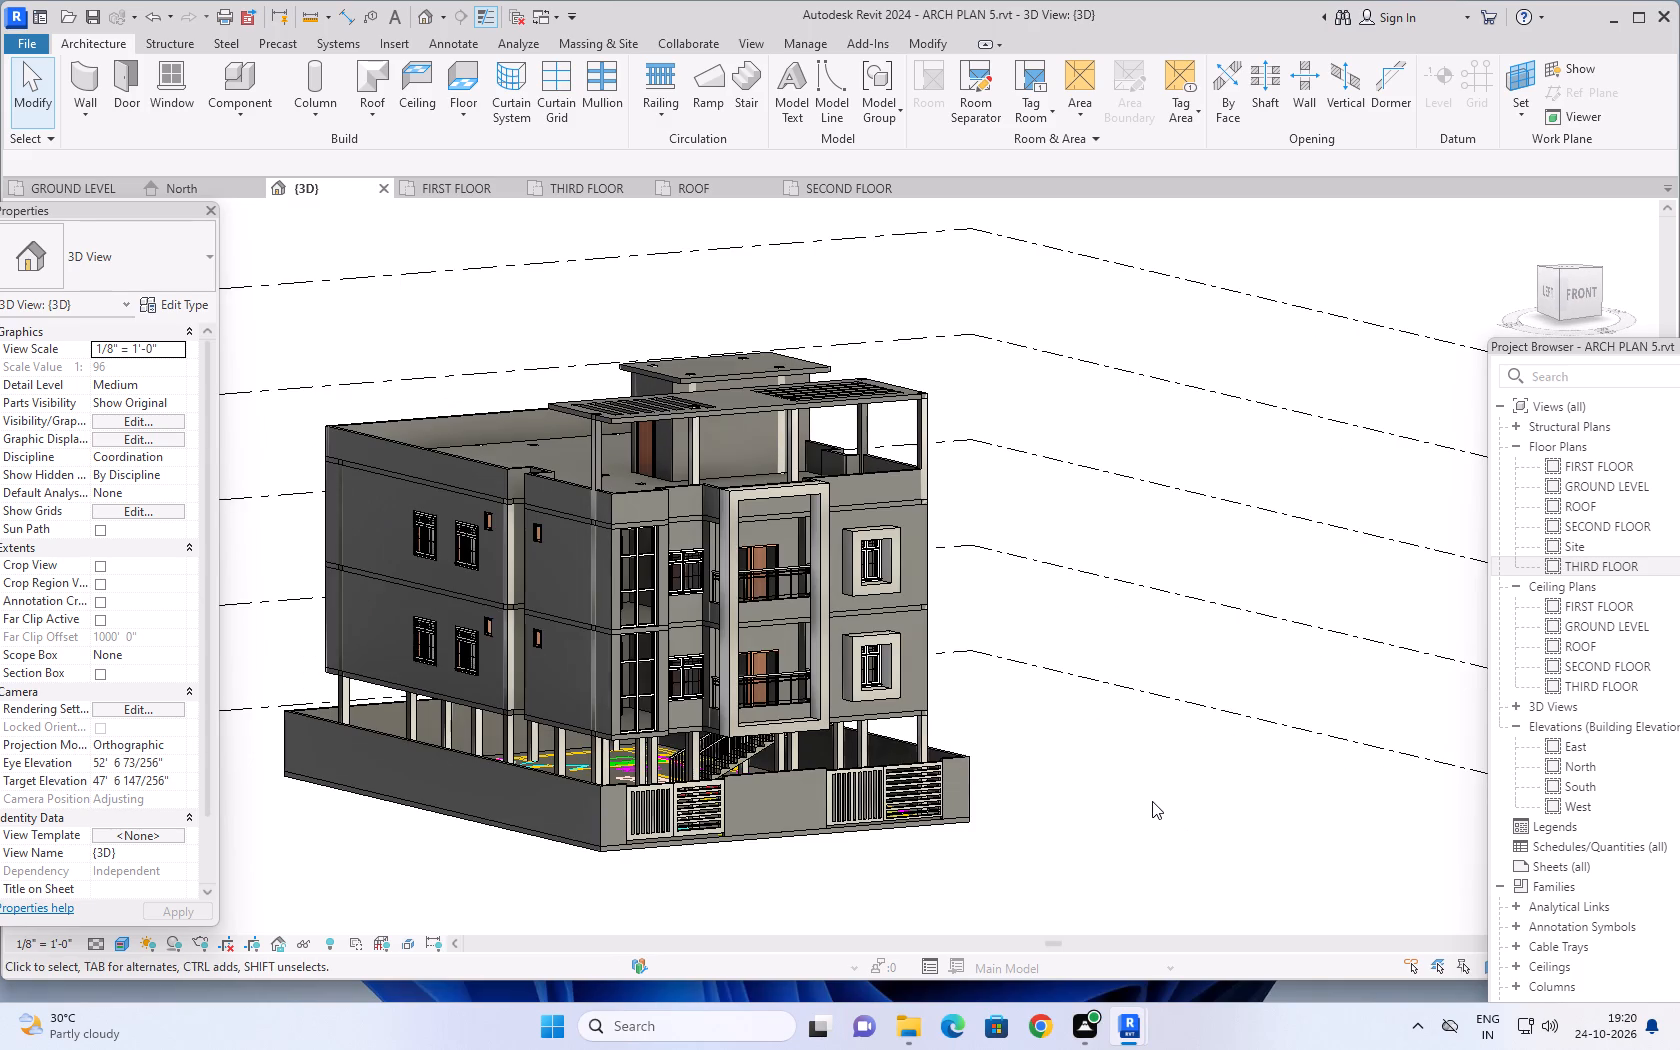
{"action": "middle_click_drag", "start_coordinate": [1100, 673], "coordinate": [1270, 734]}
{"action": "scroll", "coordinate": [1251, 756], "scroll_direction": "up", "scroll_amount": 1}
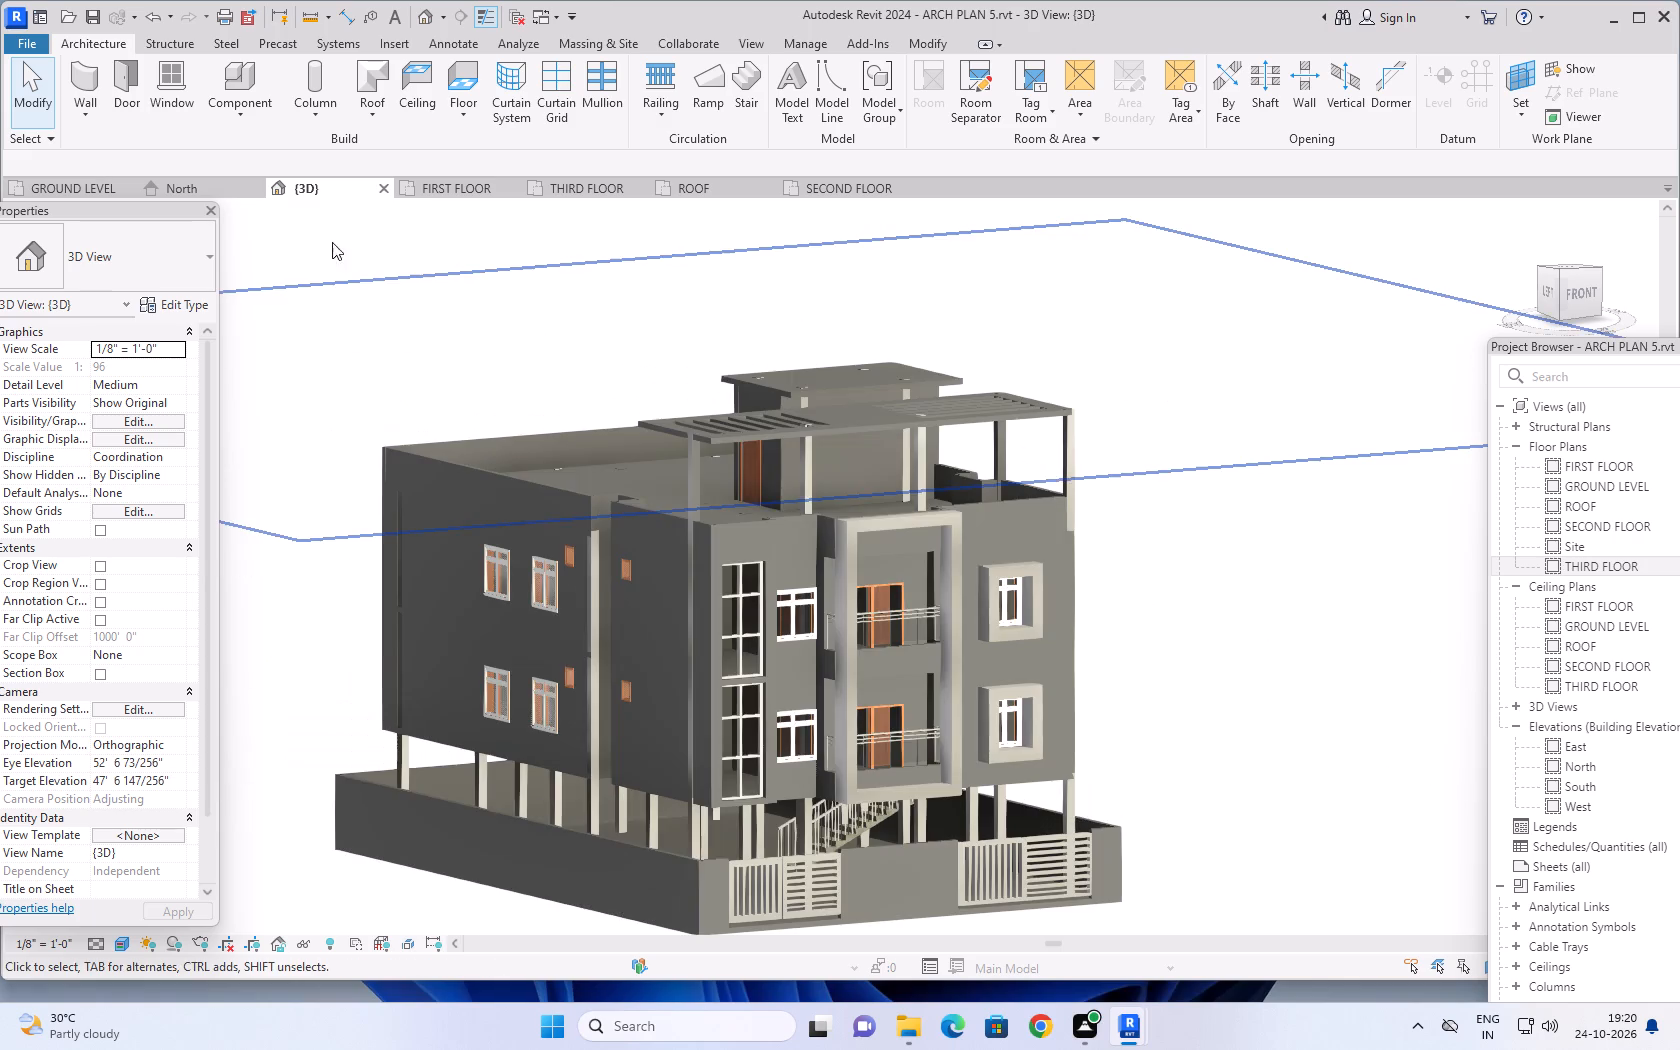
Open the Material Browser for the project's materials.
{"action": "left_click", "coordinate": [808, 41]}
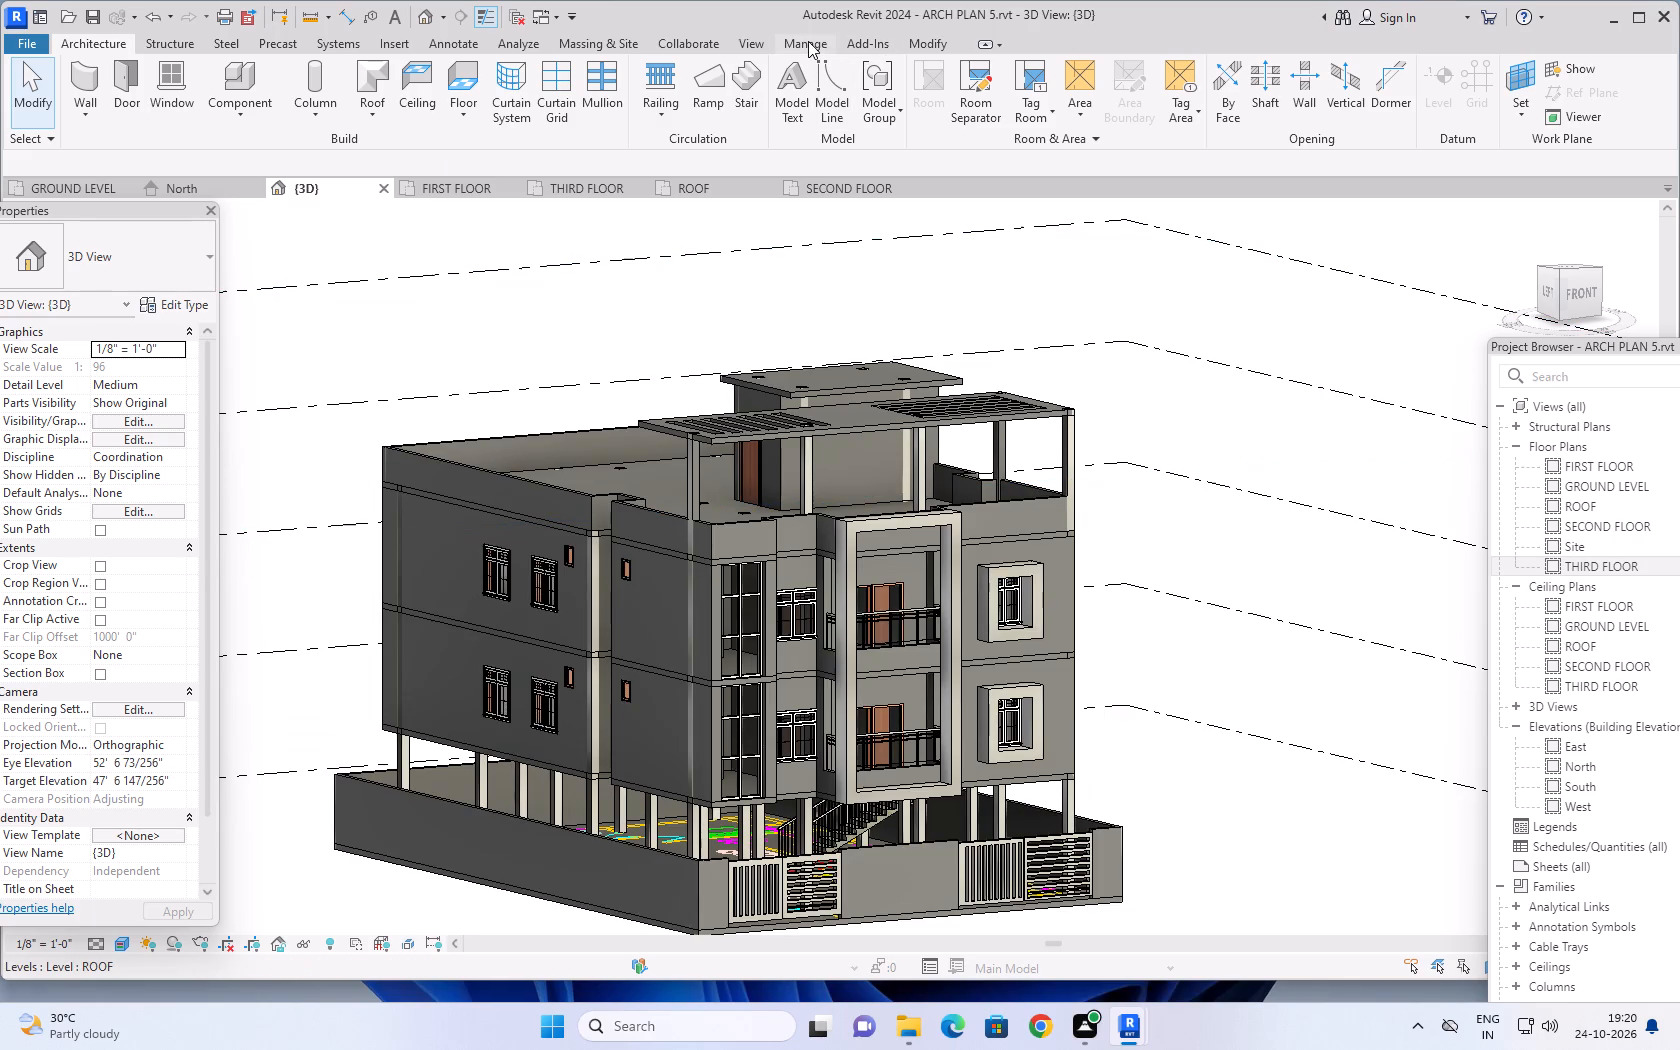
{"action": "left_click", "coordinate": [105, 83]}
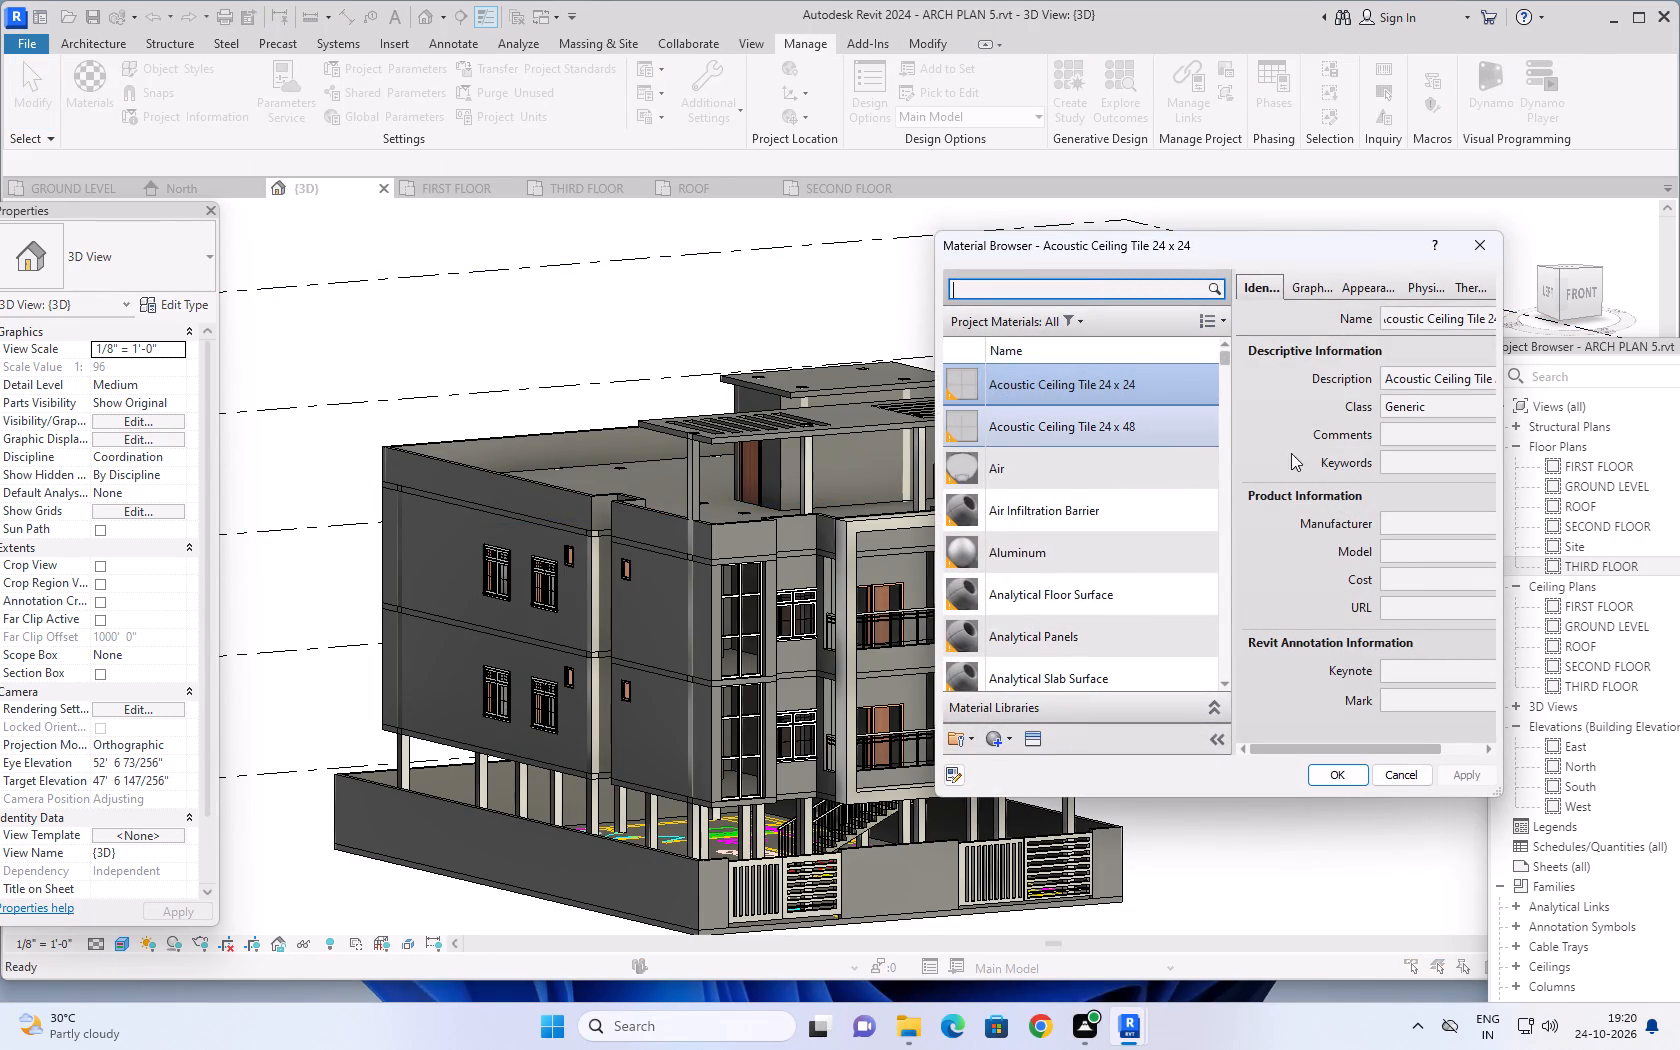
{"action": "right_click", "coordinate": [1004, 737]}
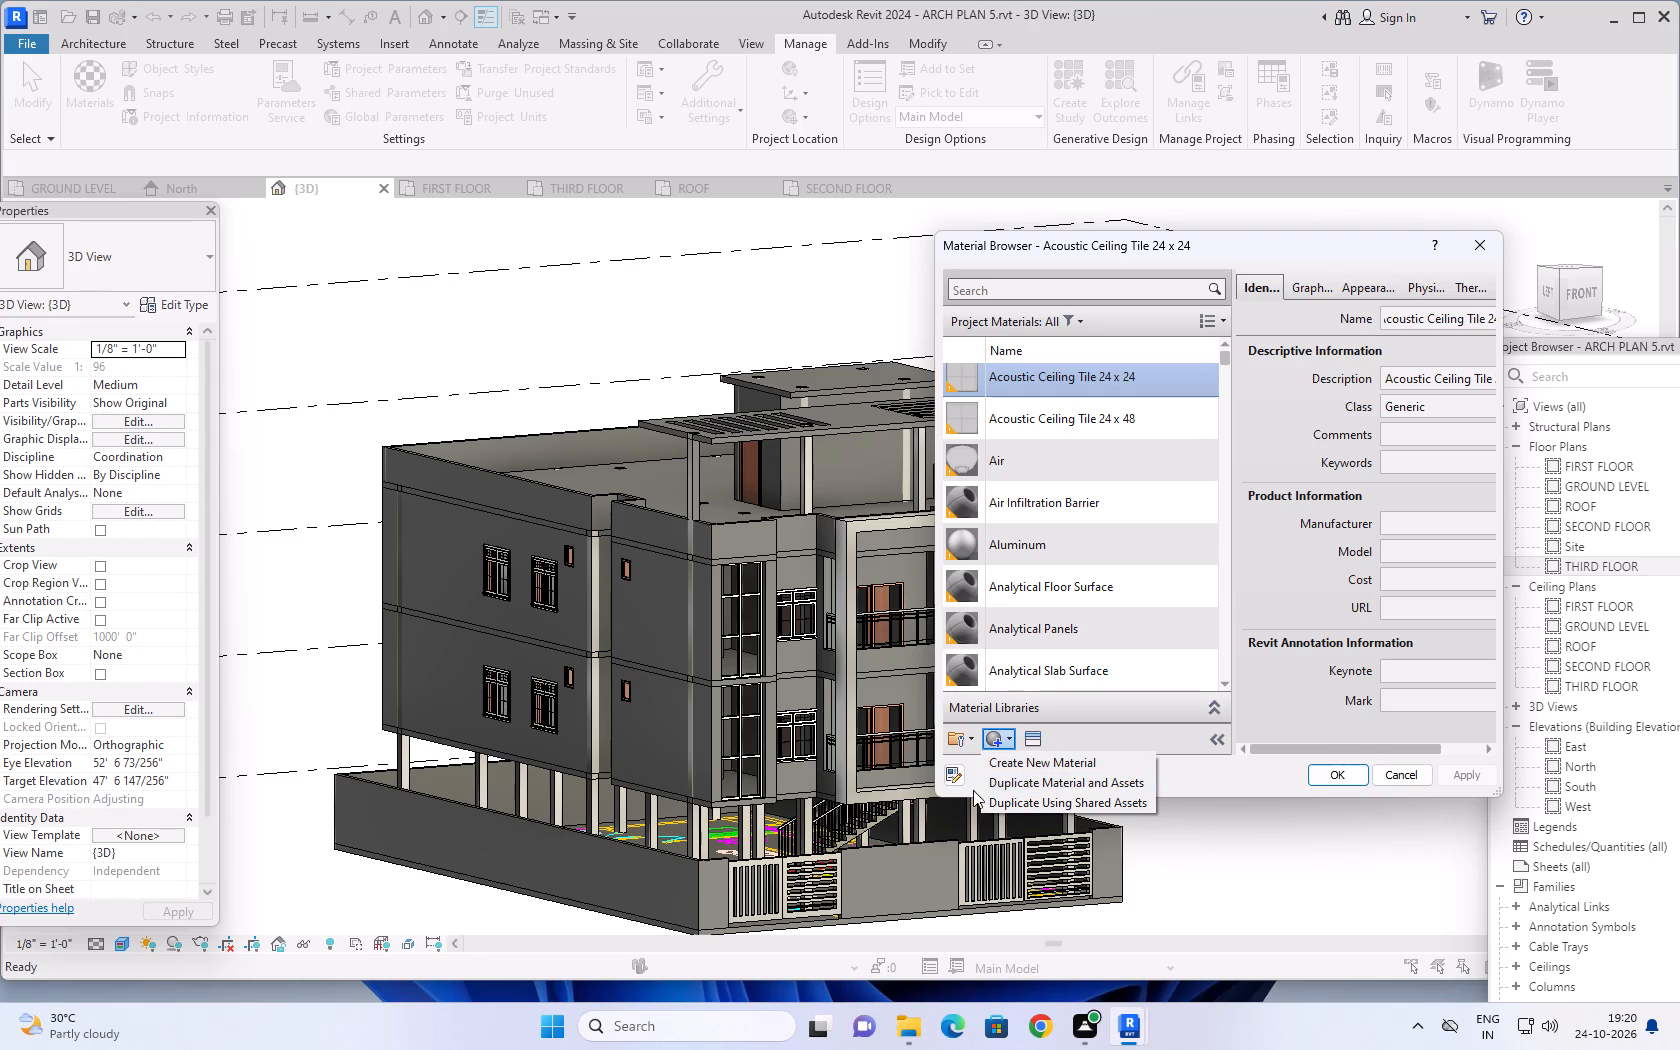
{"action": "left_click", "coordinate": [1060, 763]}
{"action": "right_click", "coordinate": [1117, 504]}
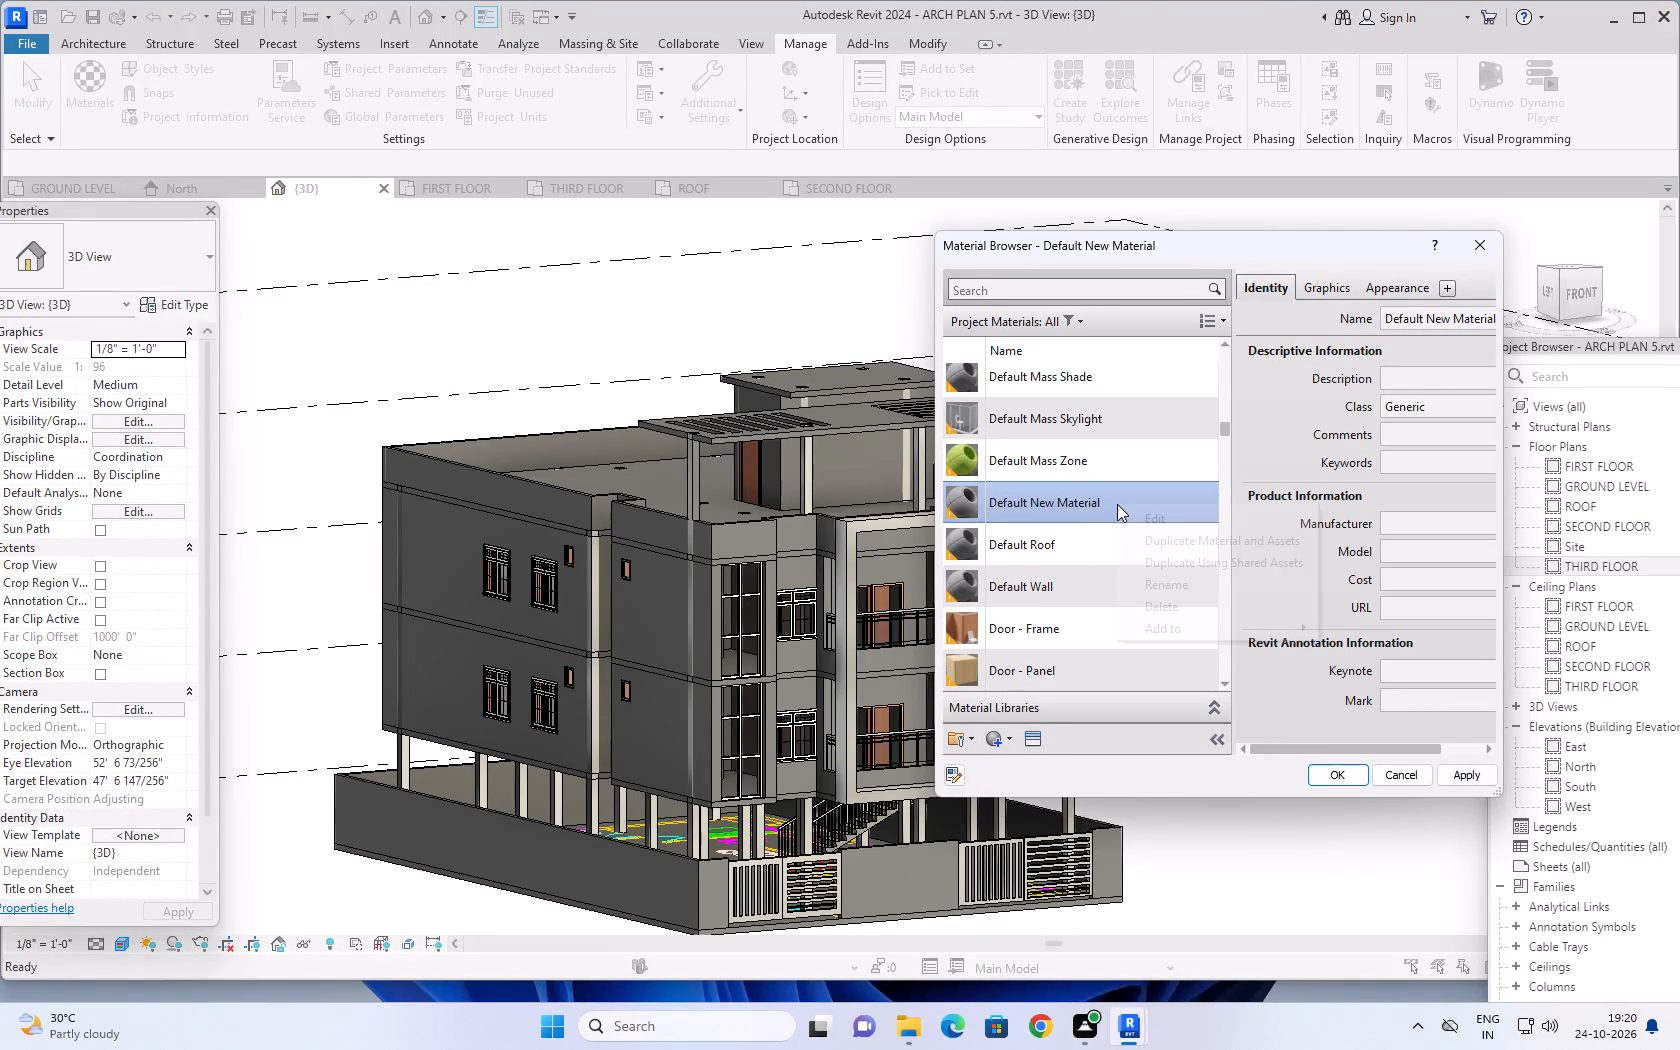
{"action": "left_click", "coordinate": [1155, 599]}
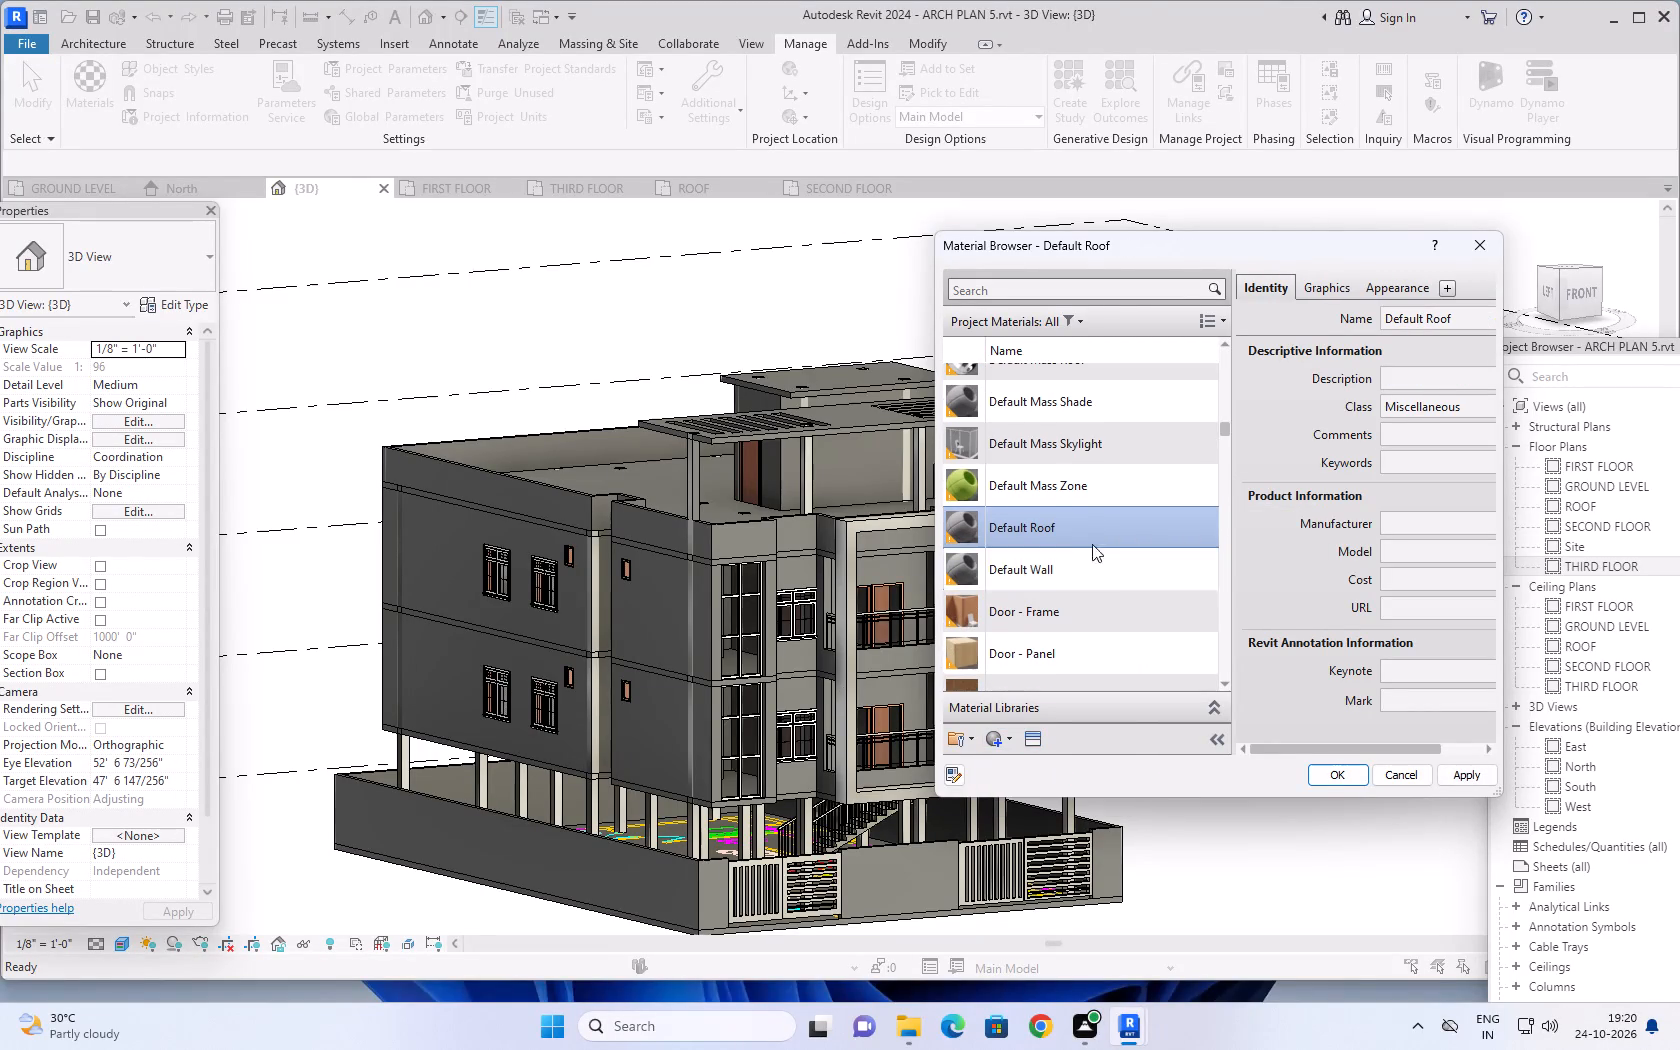
Create a new project material and name it wall.
{"action": "right_click", "coordinate": [998, 733]}
{"action": "left_click", "coordinate": [1041, 761]}
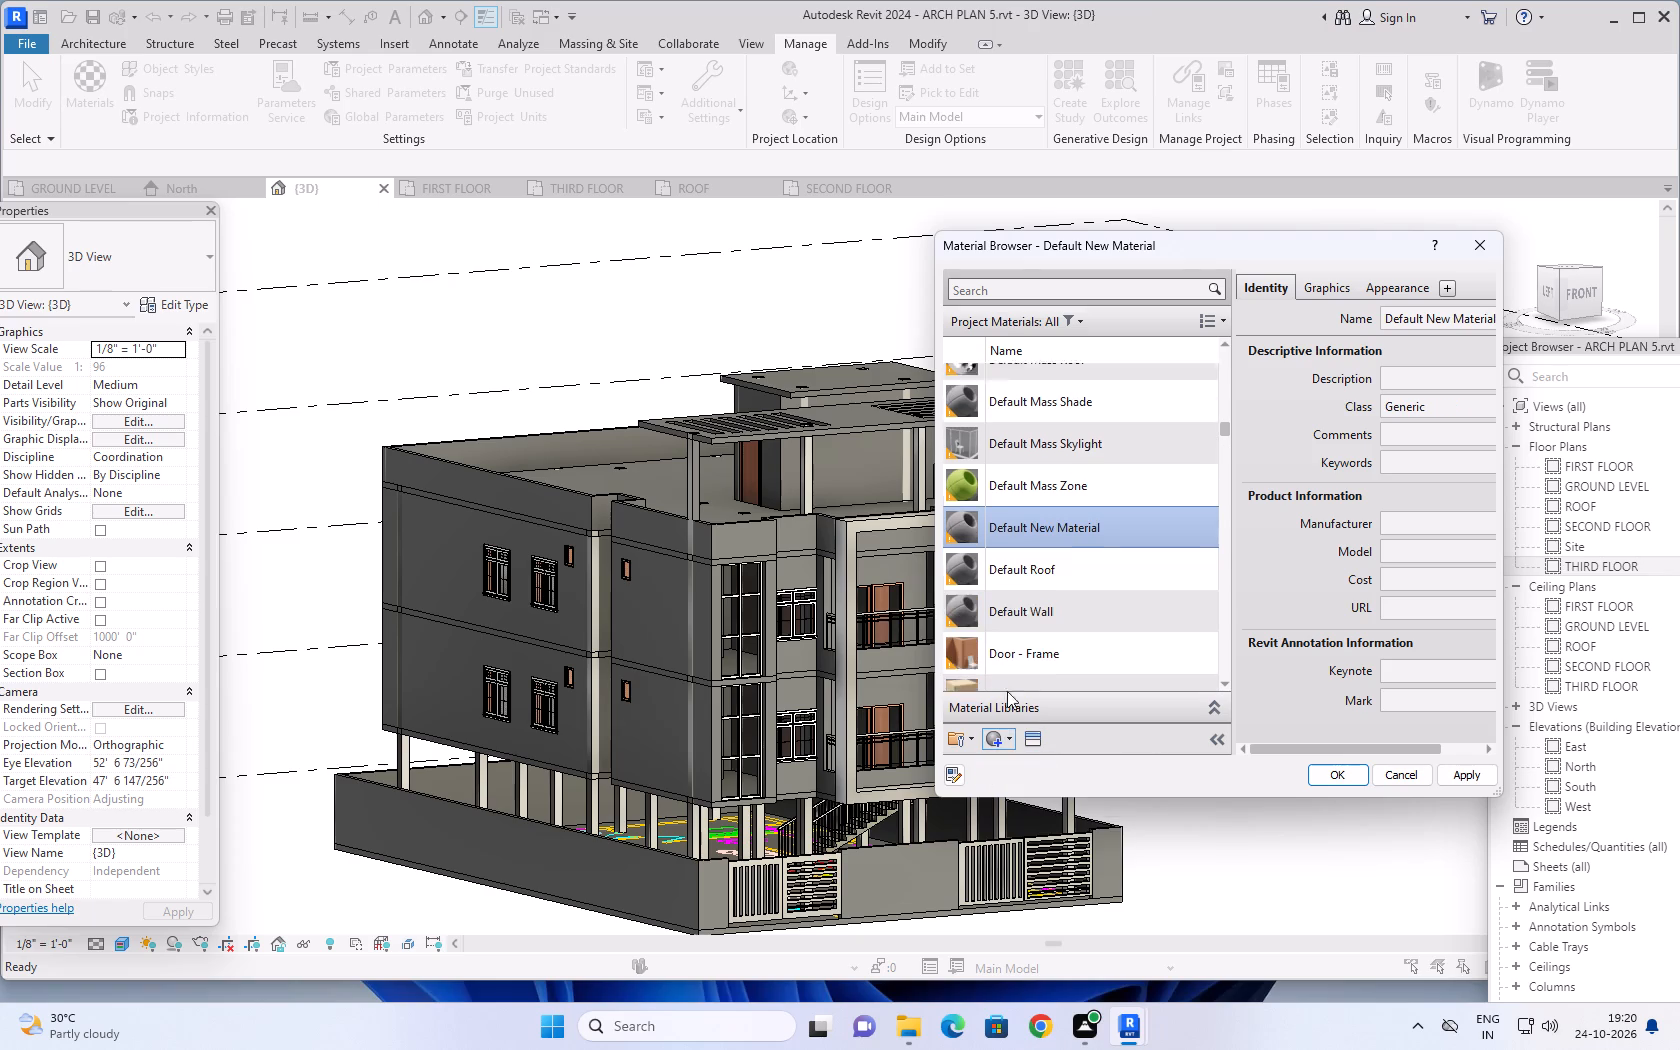
{"action": "right_click", "coordinate": [1085, 506]}
{"action": "left_click", "coordinate": [1109, 582]}
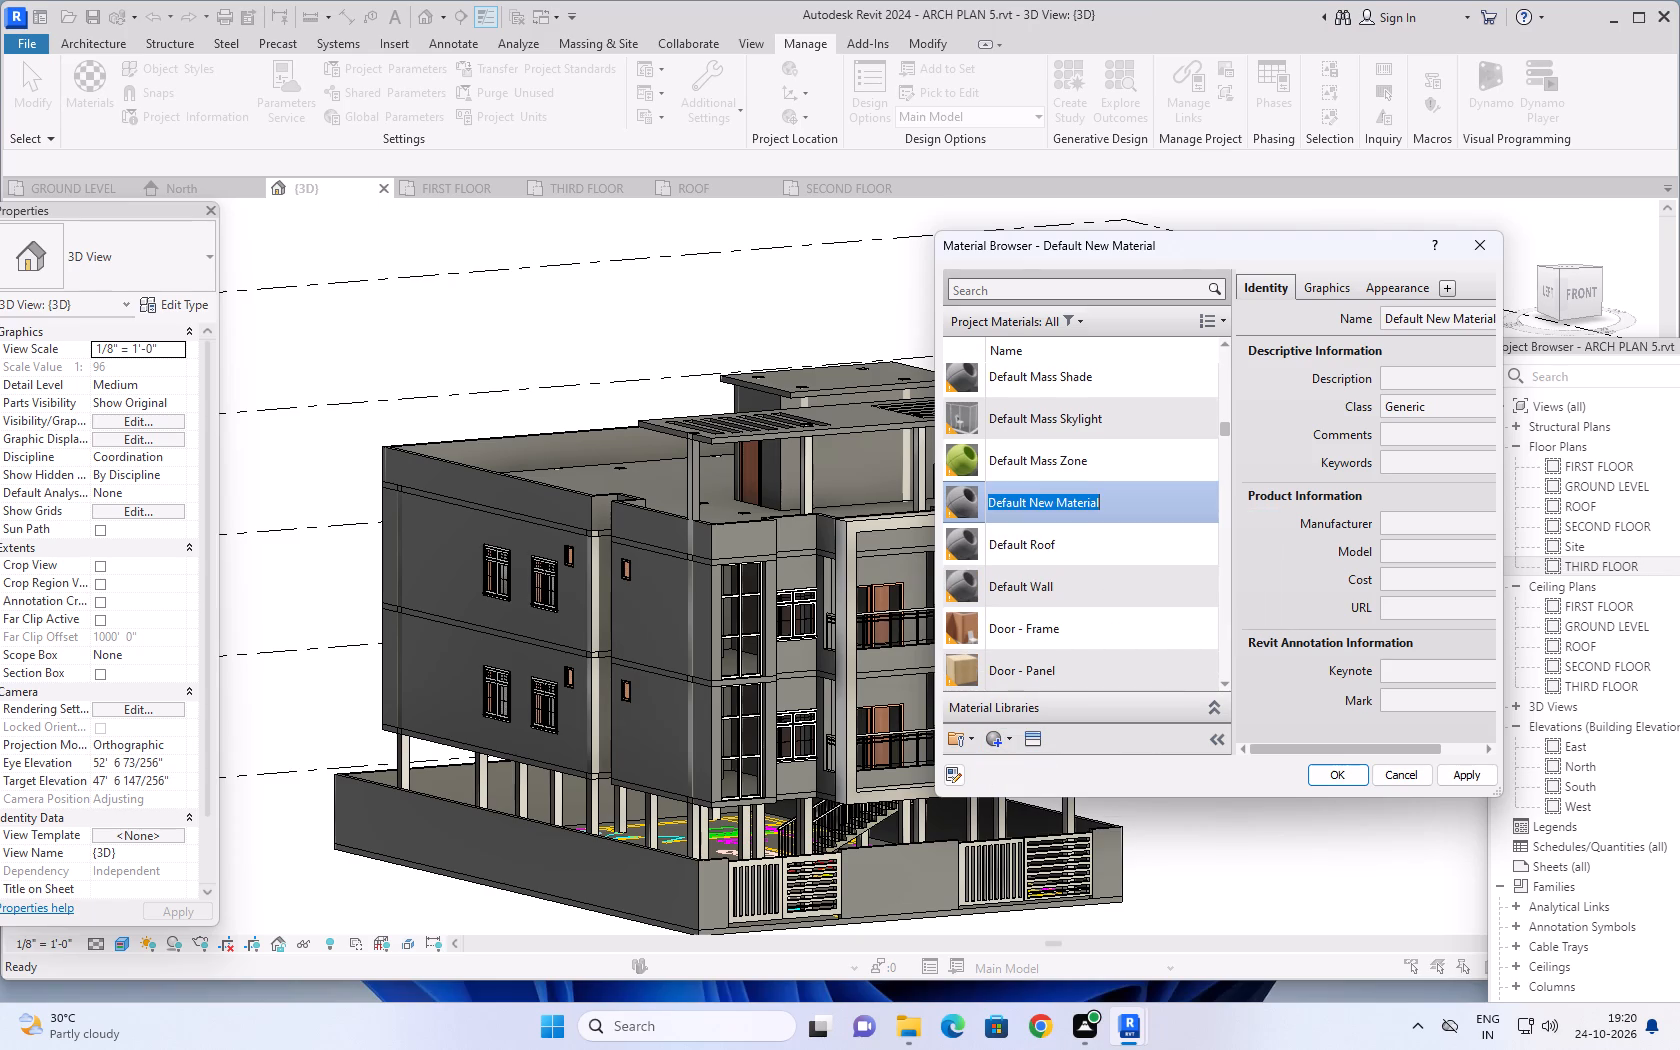
{"action": "type", "text": "wall"}
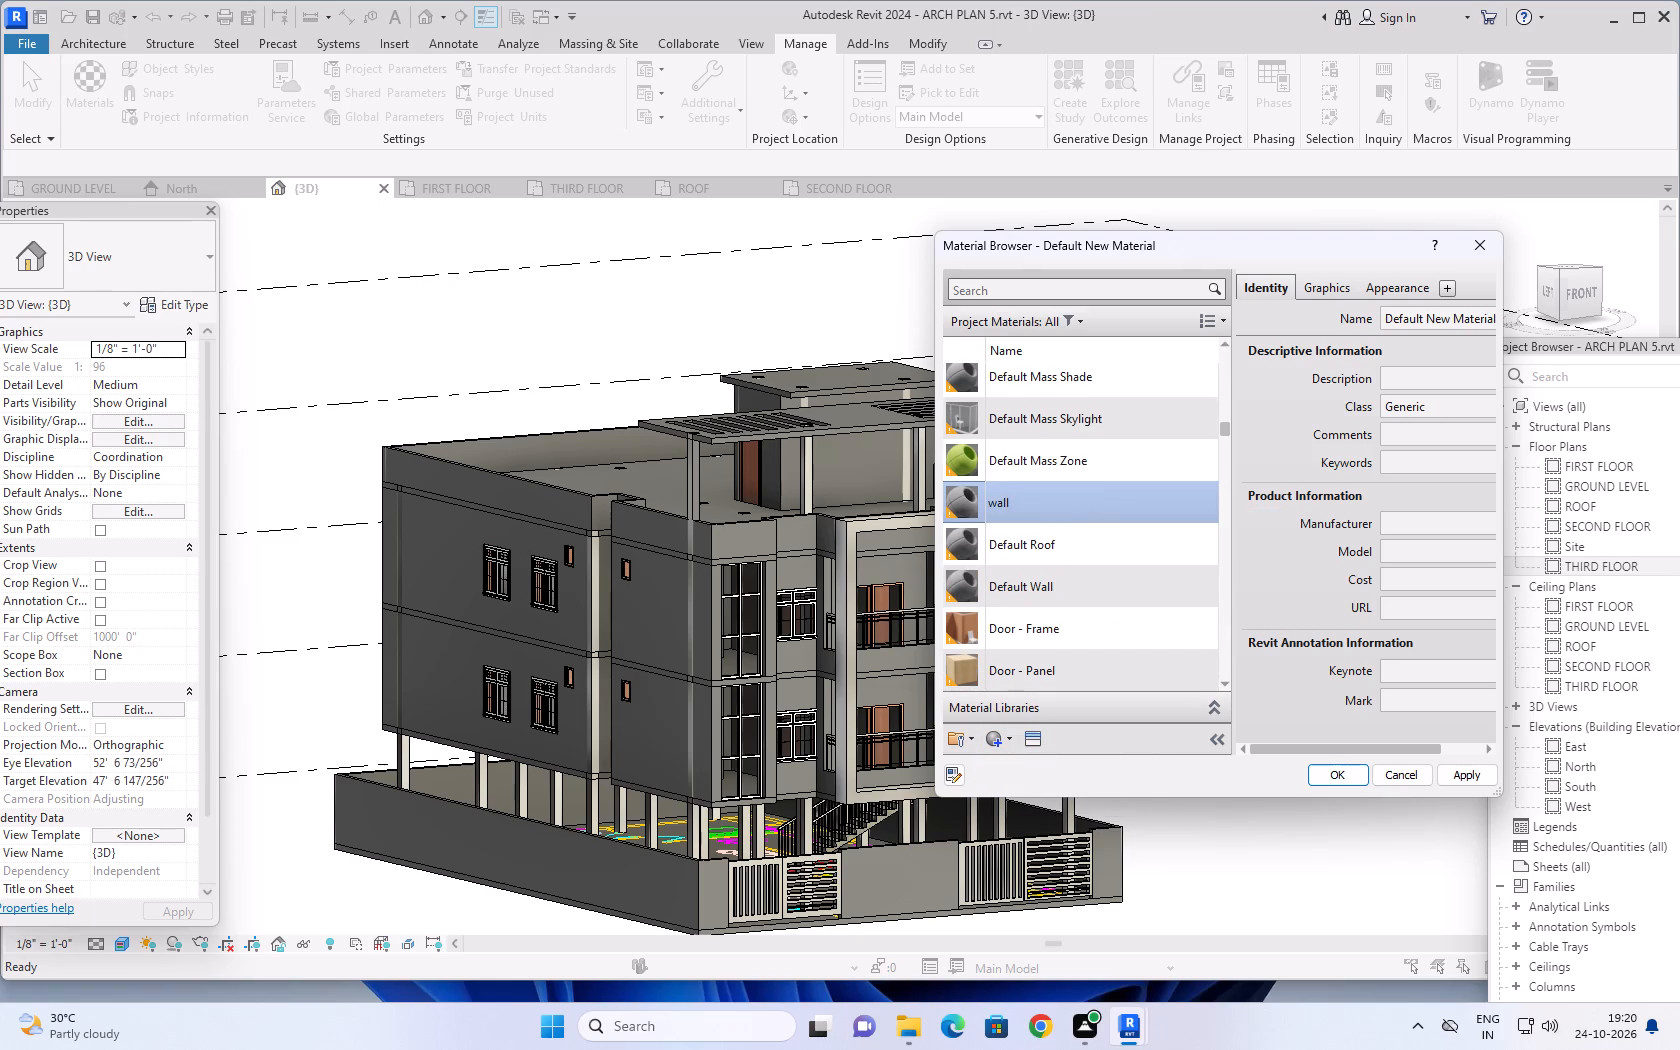
Make the wall material's shading use its render appearance.
{"action": "left_click", "coordinate": [1334, 279]}
{"action": "left_click", "coordinate": [1386, 336]}
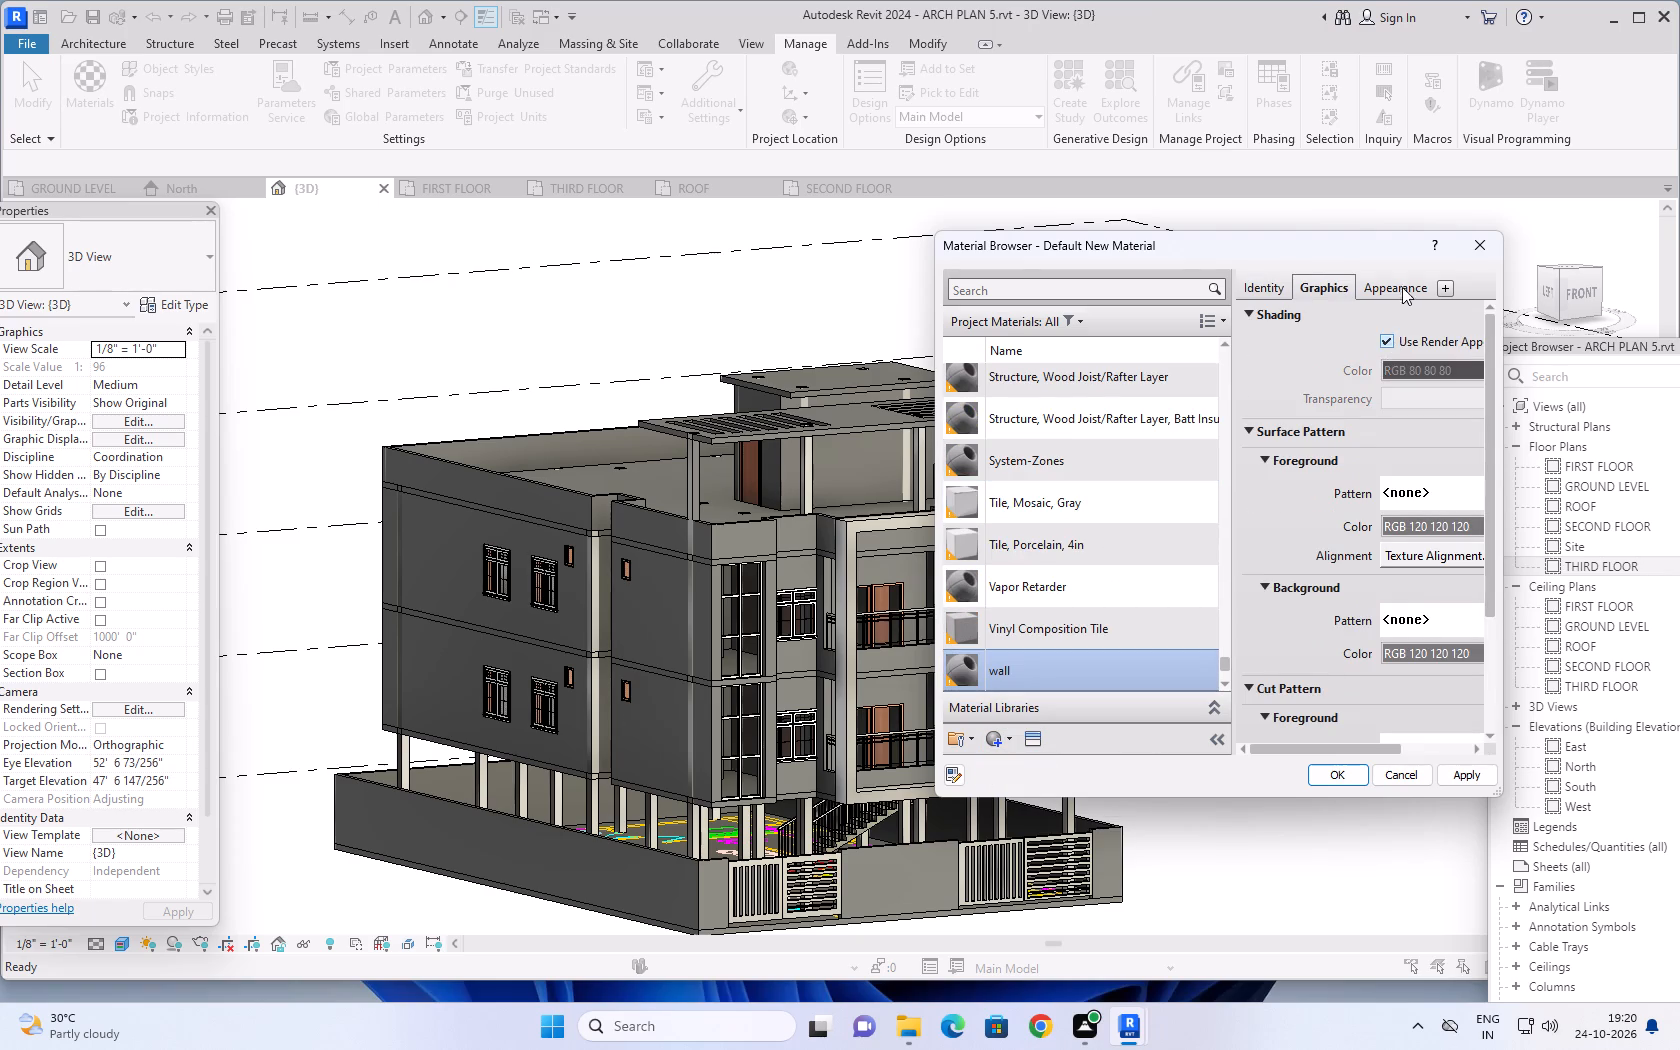
Edit the wall material's appearance colour, setting its red value to 112 and selecting the green value for editing.
{"action": "left_click", "coordinate": [1402, 284]}
{"action": "left_click", "coordinate": [1432, 515]}
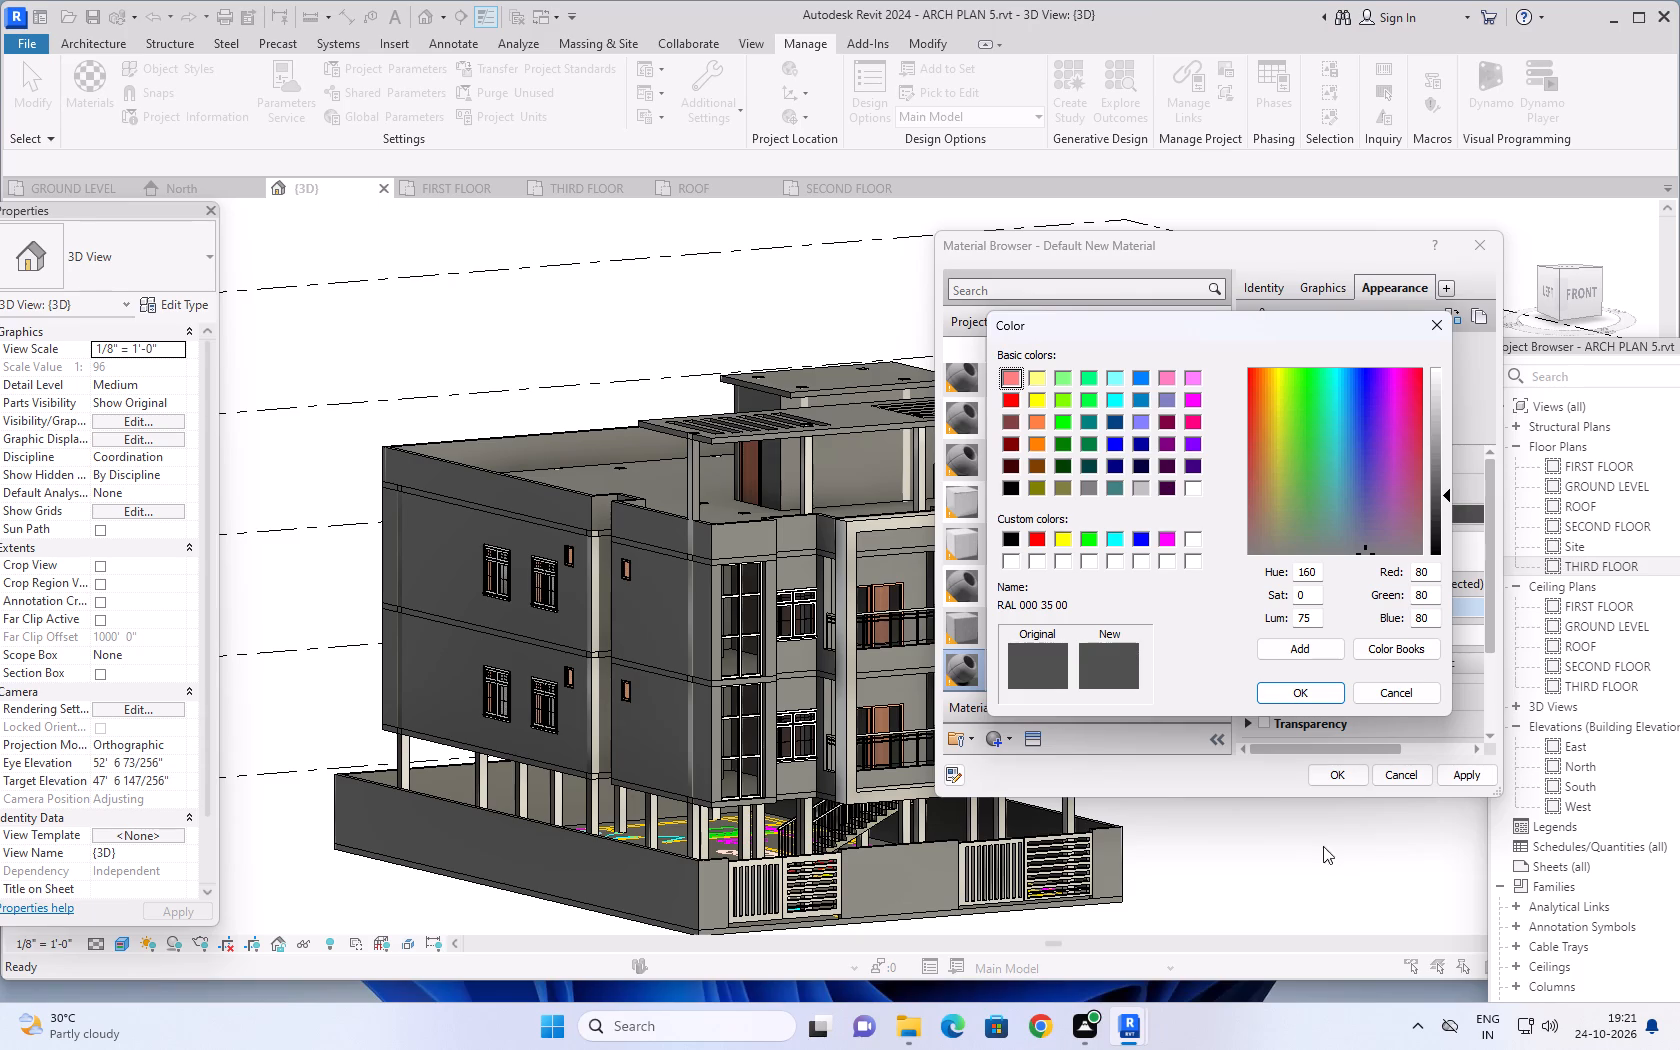
{"action": "left_click_drag", "start_coordinate": [1436, 570], "coordinate": [1406, 571]}
{"action": "type", "text": "112"}
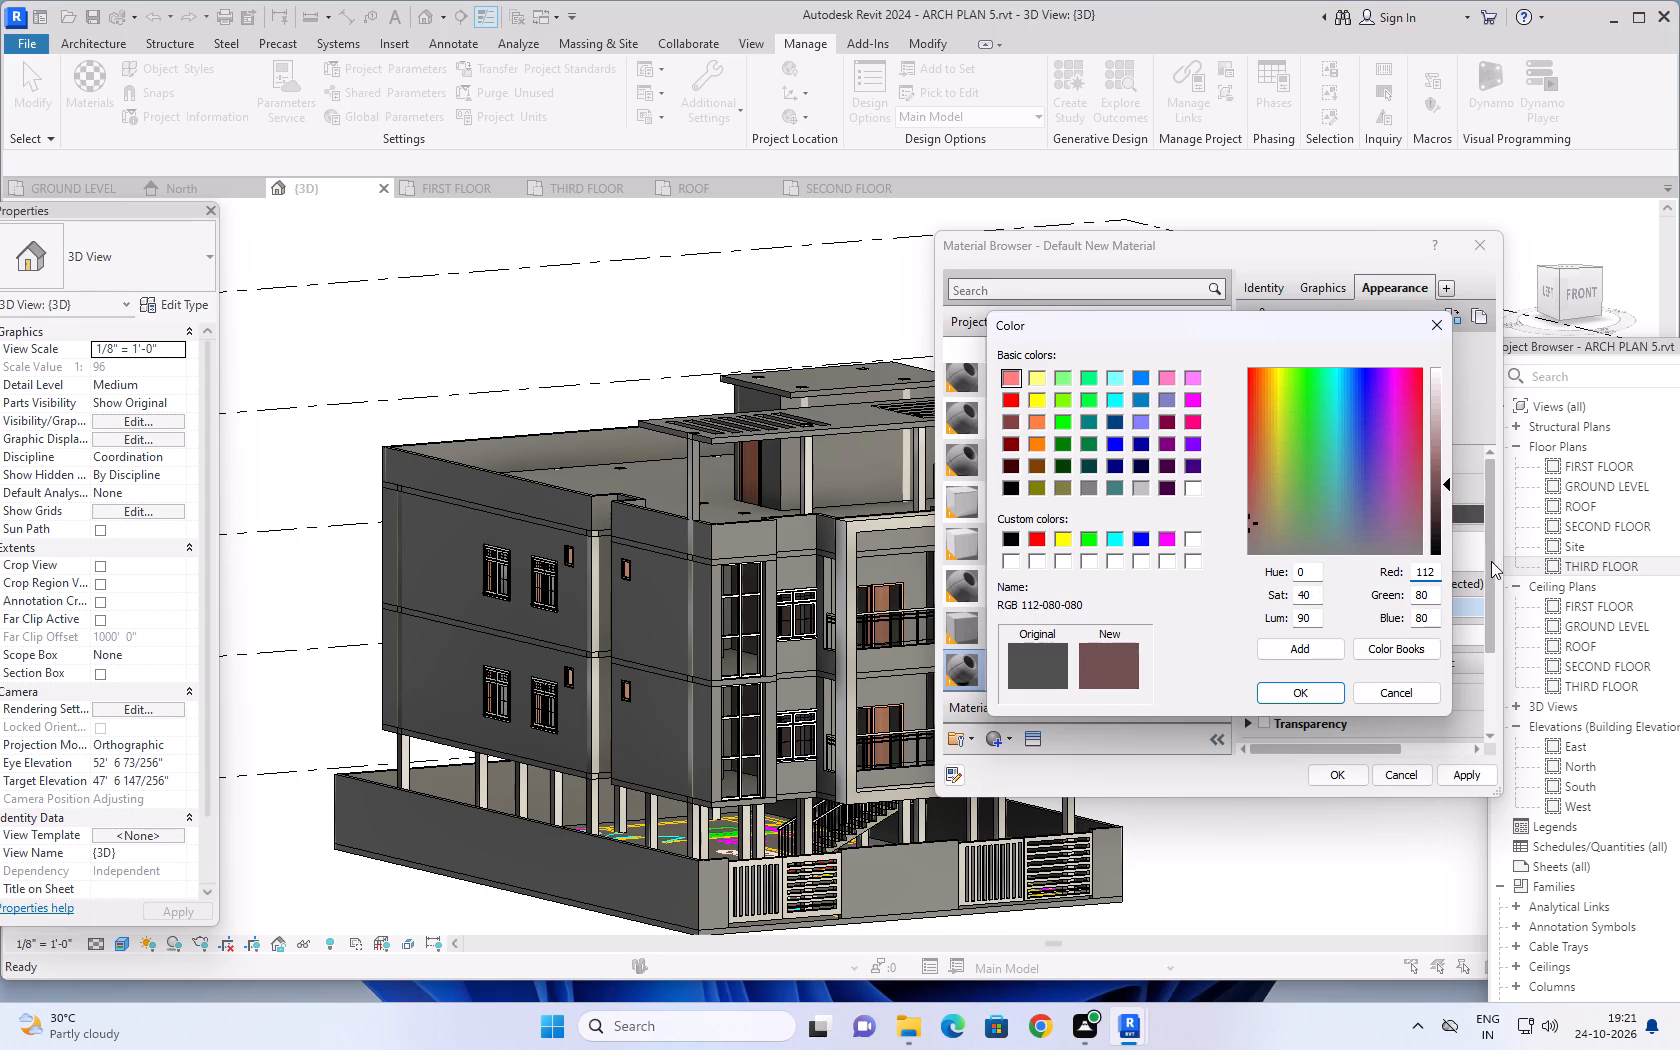
{"action": "left_click_drag", "start_coordinate": [1435, 589], "coordinate": [1416, 599]}
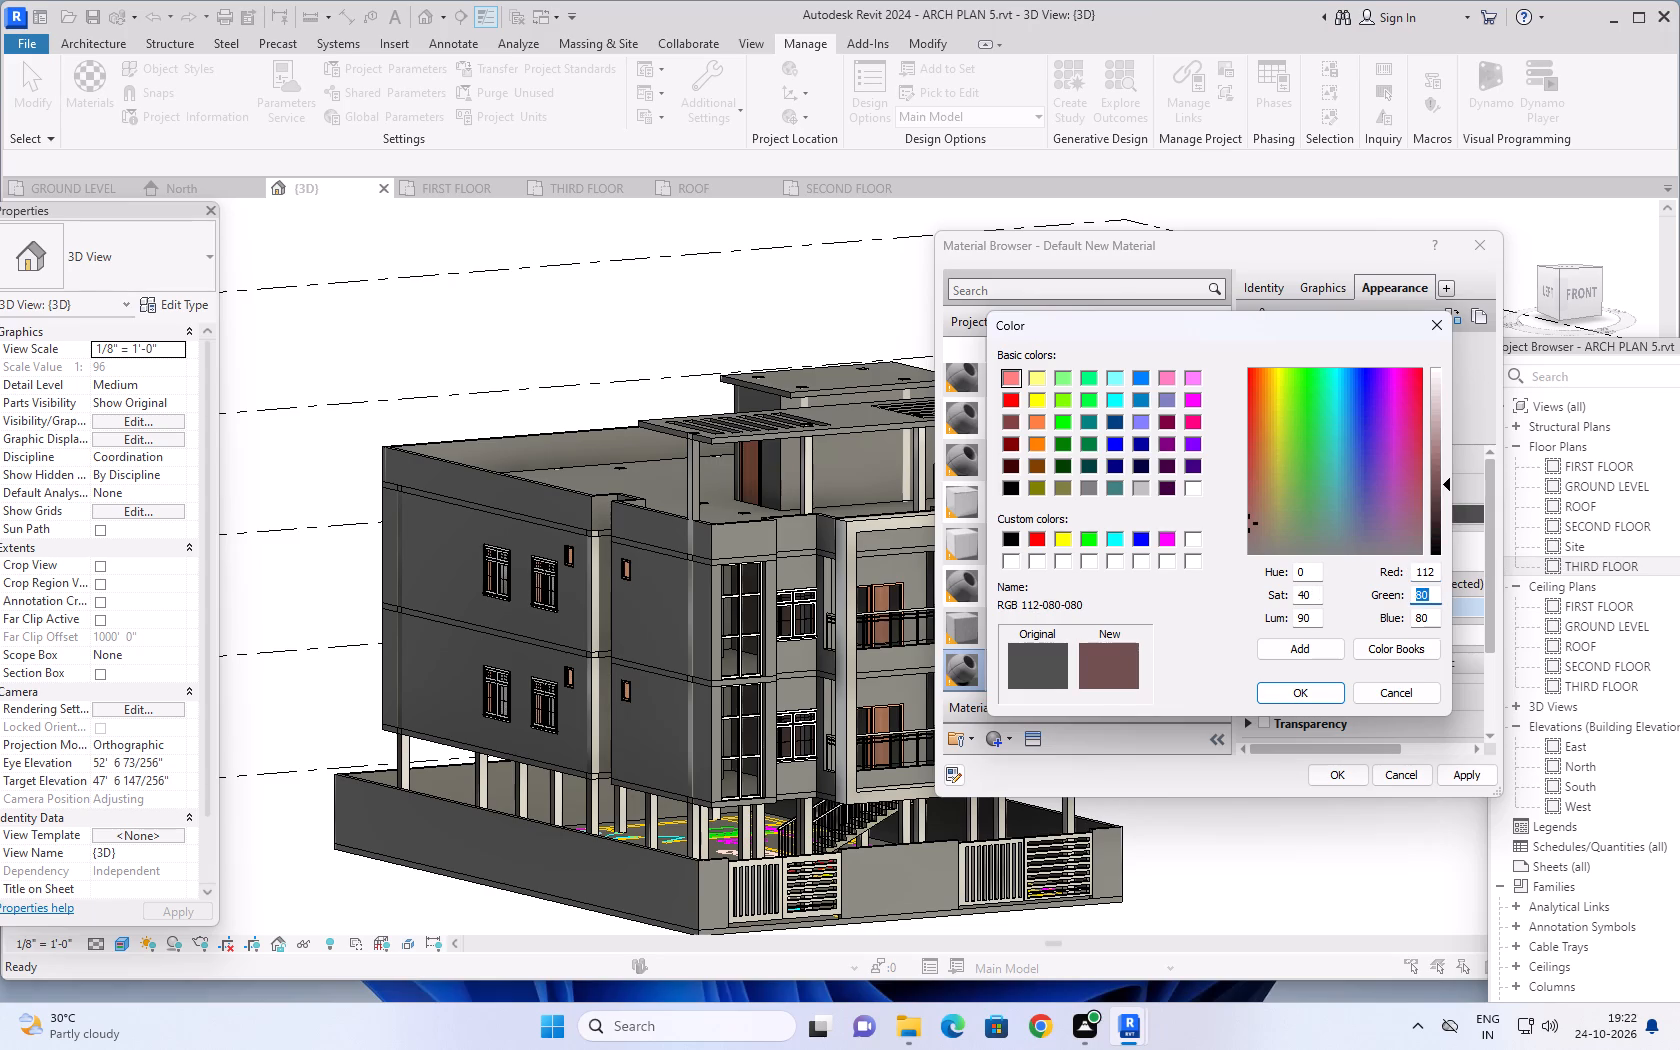
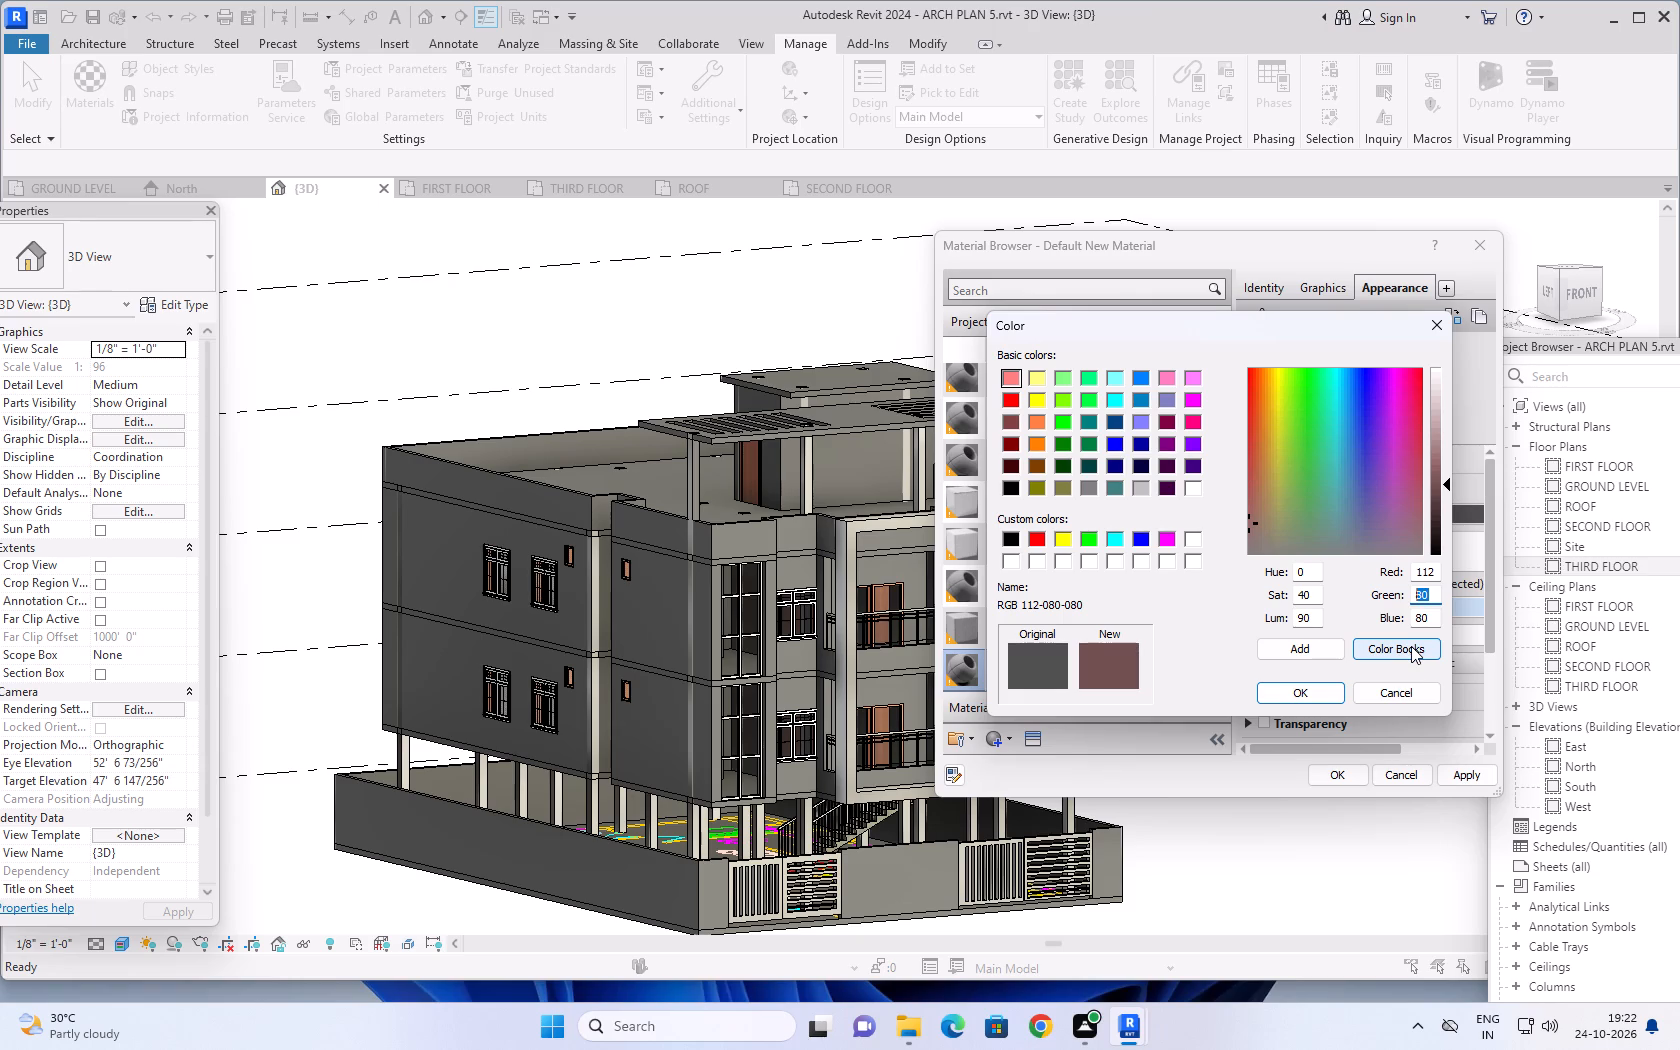
Set the wall material's appearance colour to green 128 and blue 144, and apply it.
{"action": "type", "text": "112"}
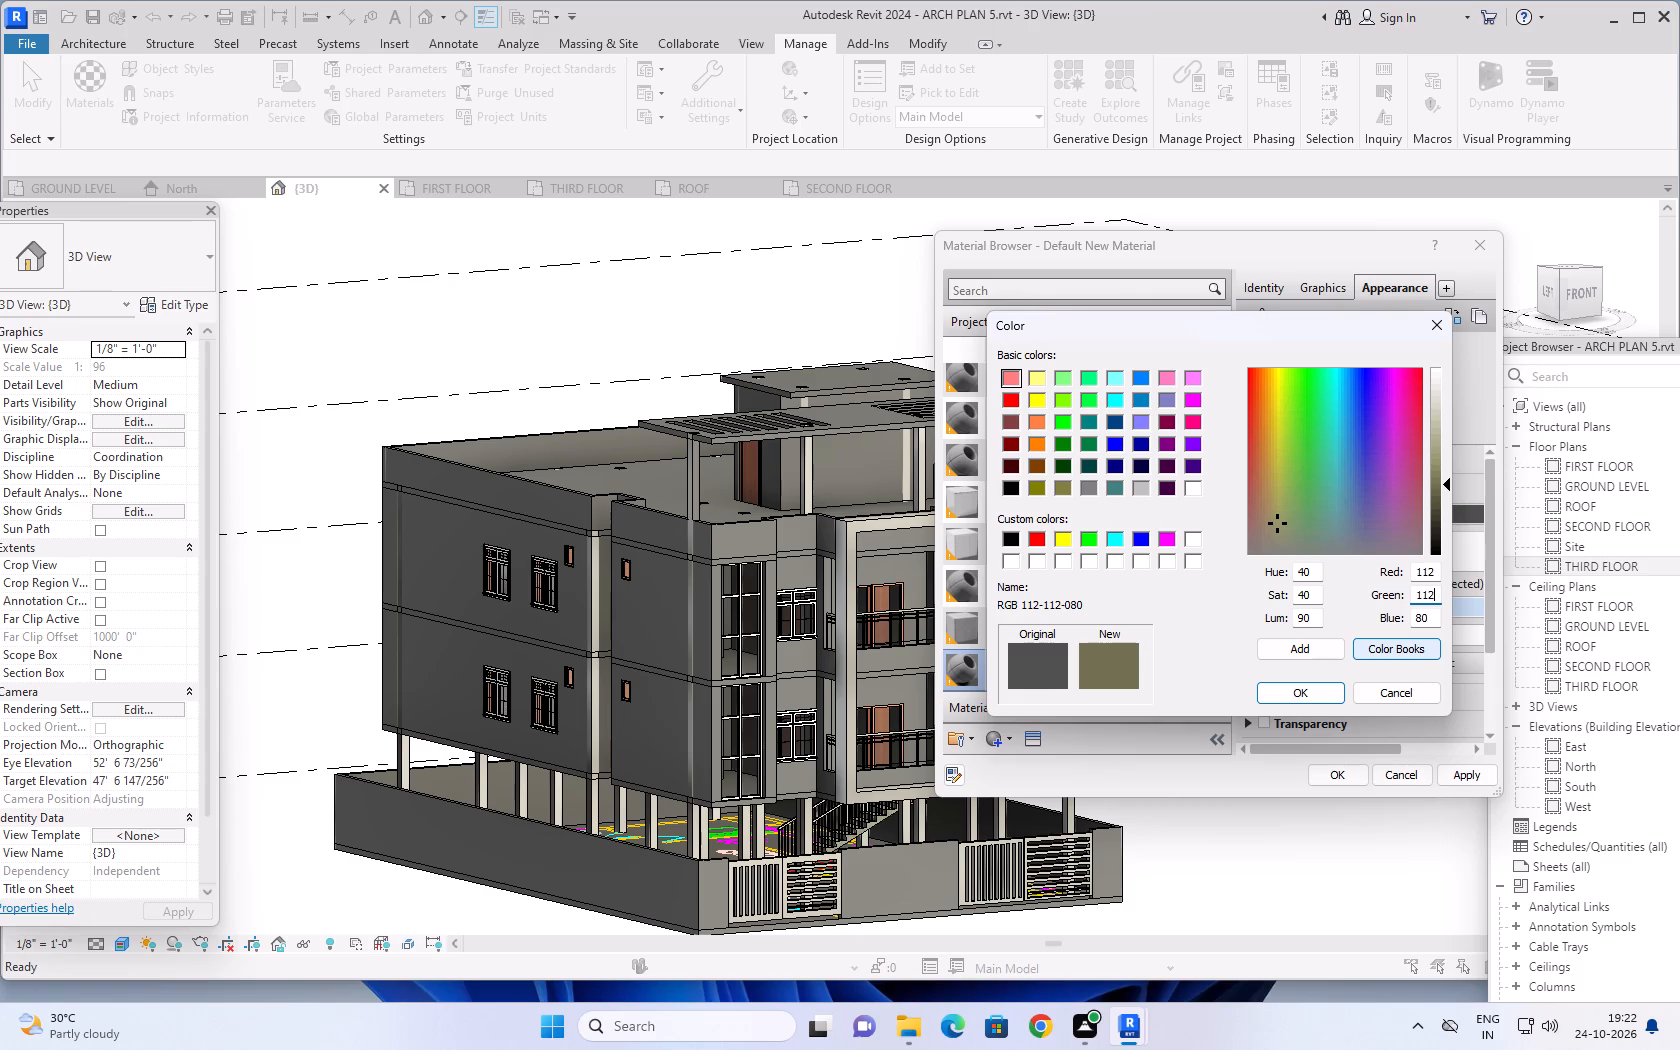
{"action": "key", "text": "BackSpace"}
{"action": "key", "text": "BackSpace"}
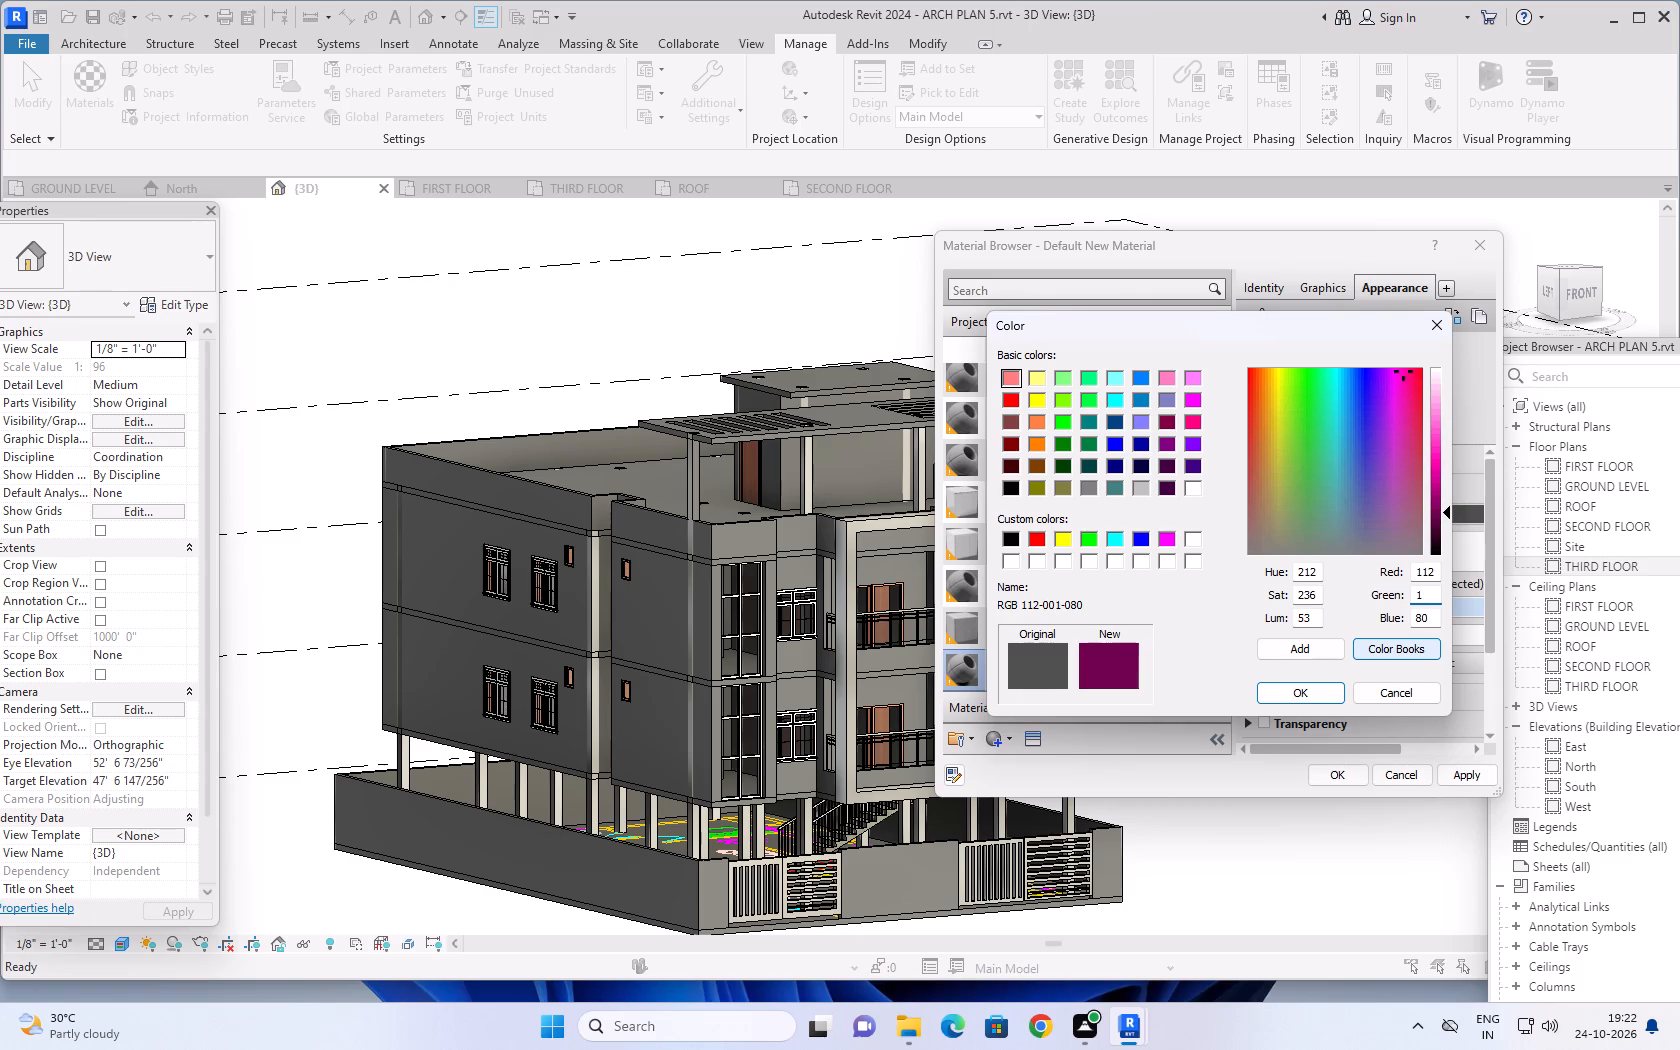
{"action": "type", "text": "28"}
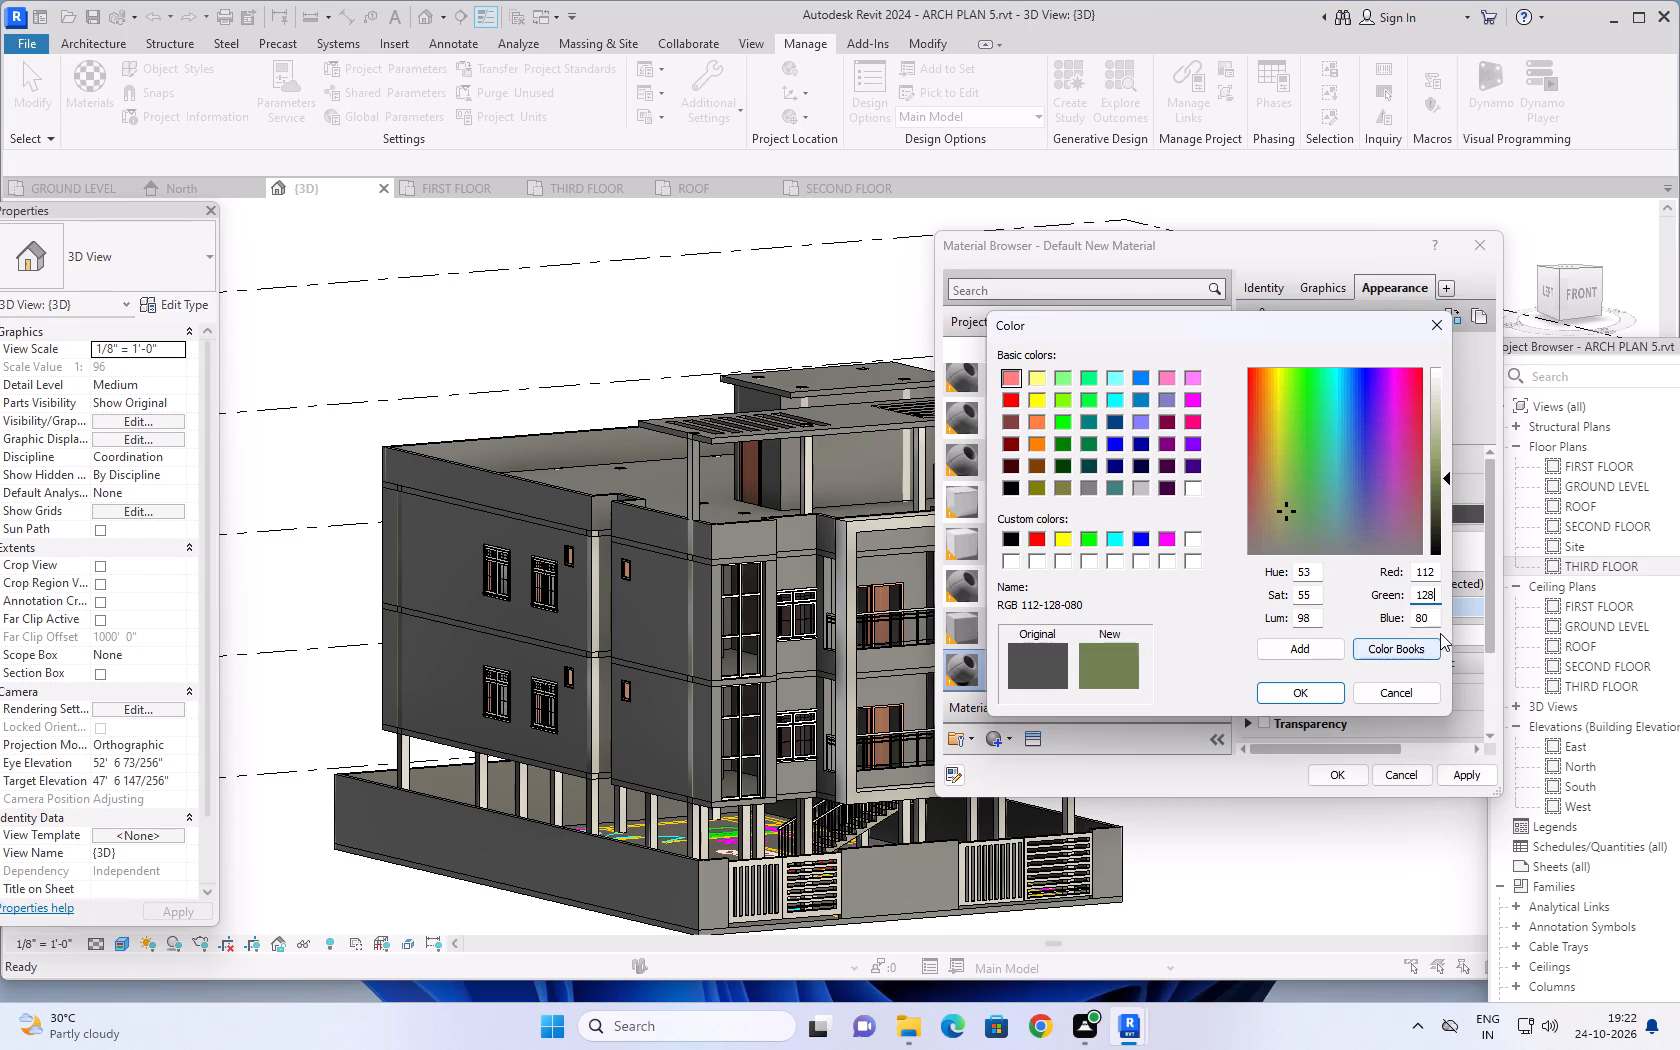
{"action": "left_click_drag", "start_coordinate": [1435, 618], "coordinate": [1399, 618]}
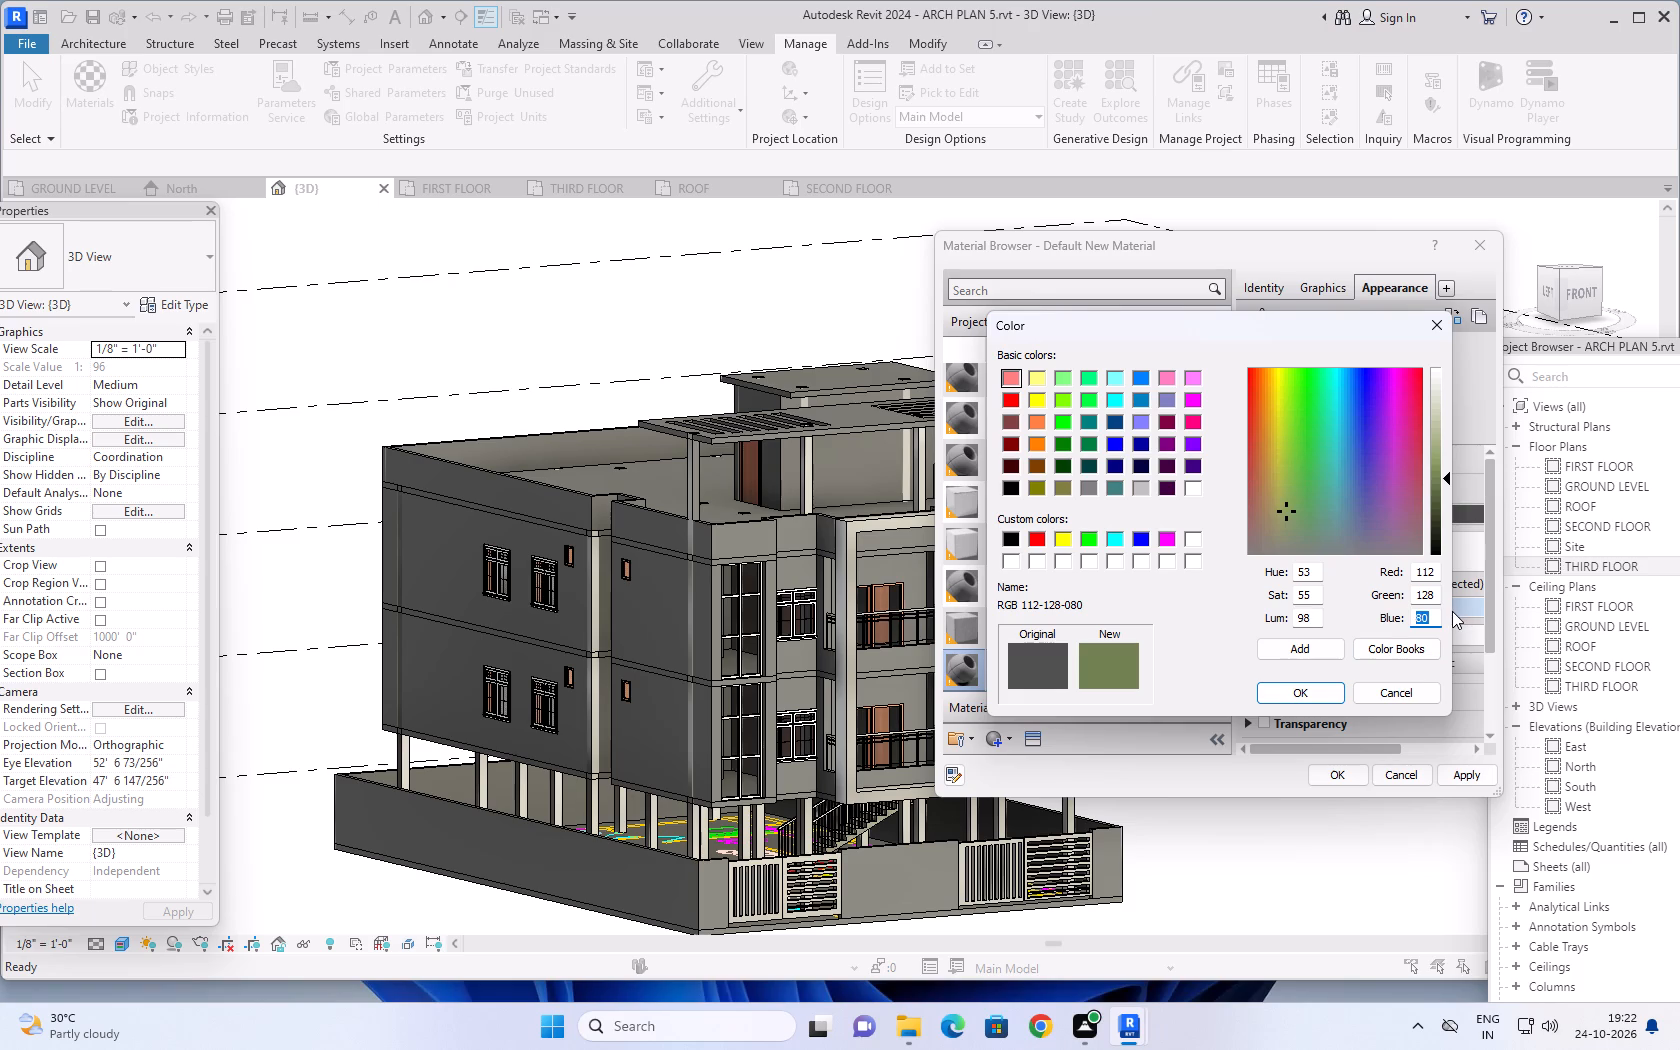
{"action": "type", "text": "144"}
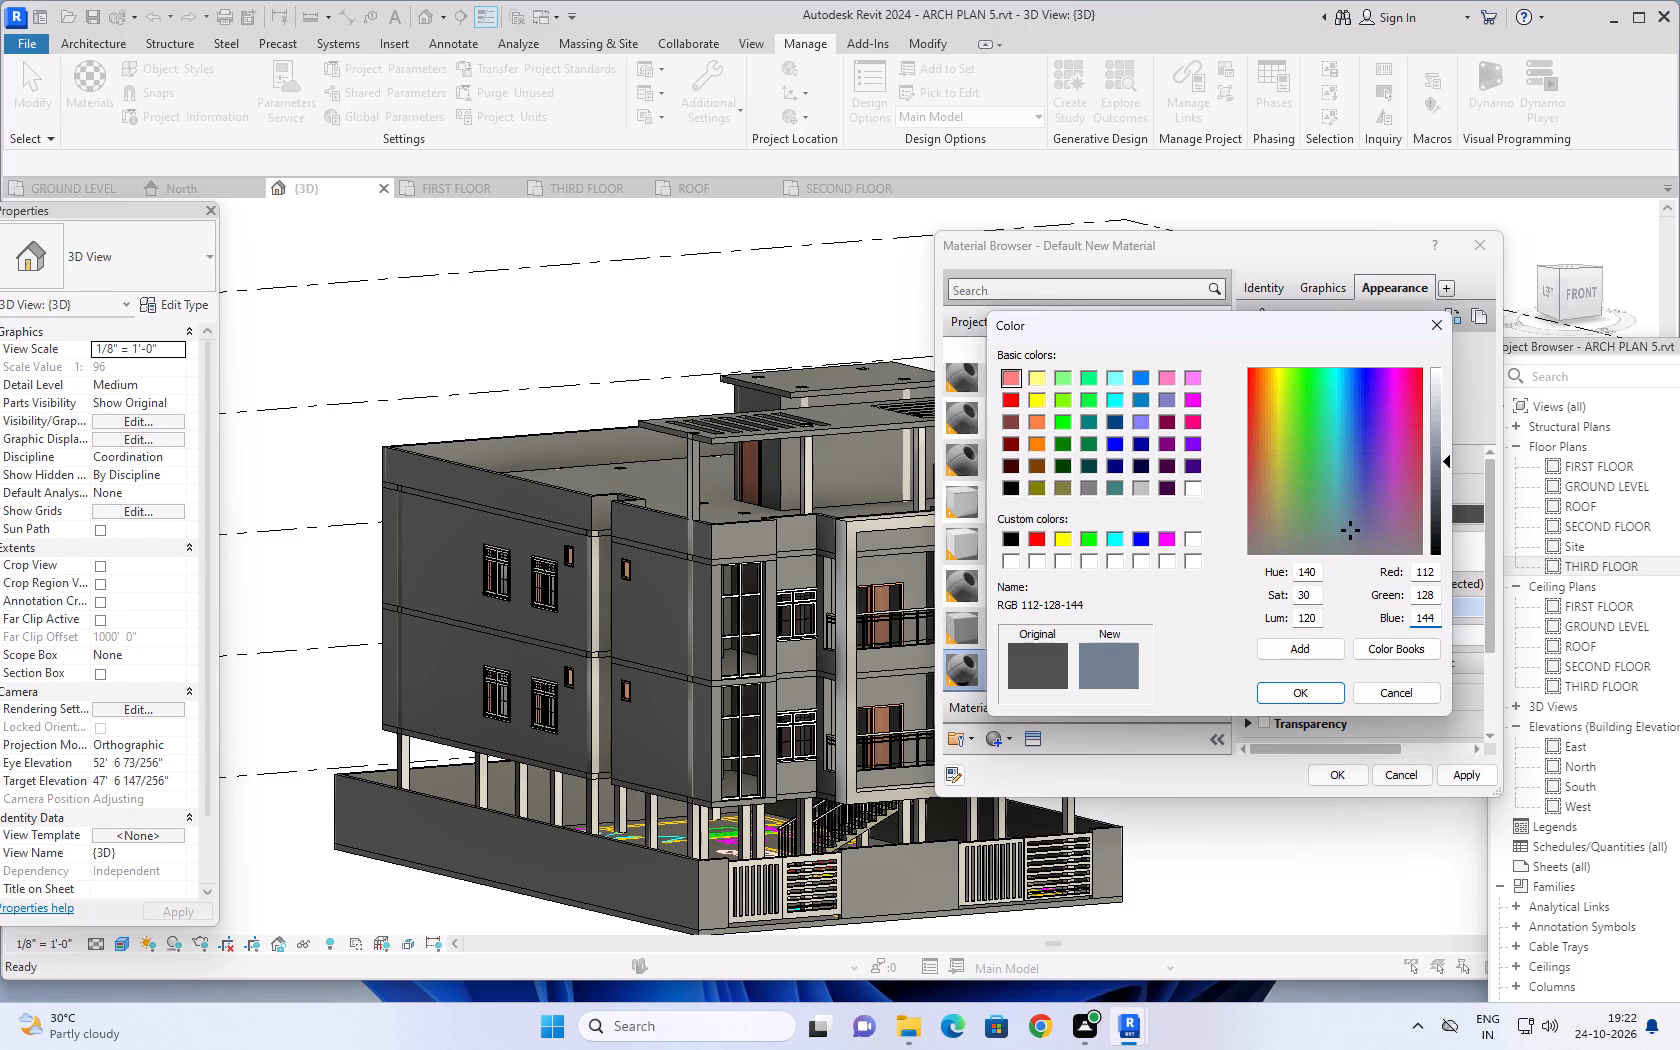
{"action": "left_click", "coordinate": [1309, 691]}
{"action": "left_click", "coordinate": [1457, 769]}
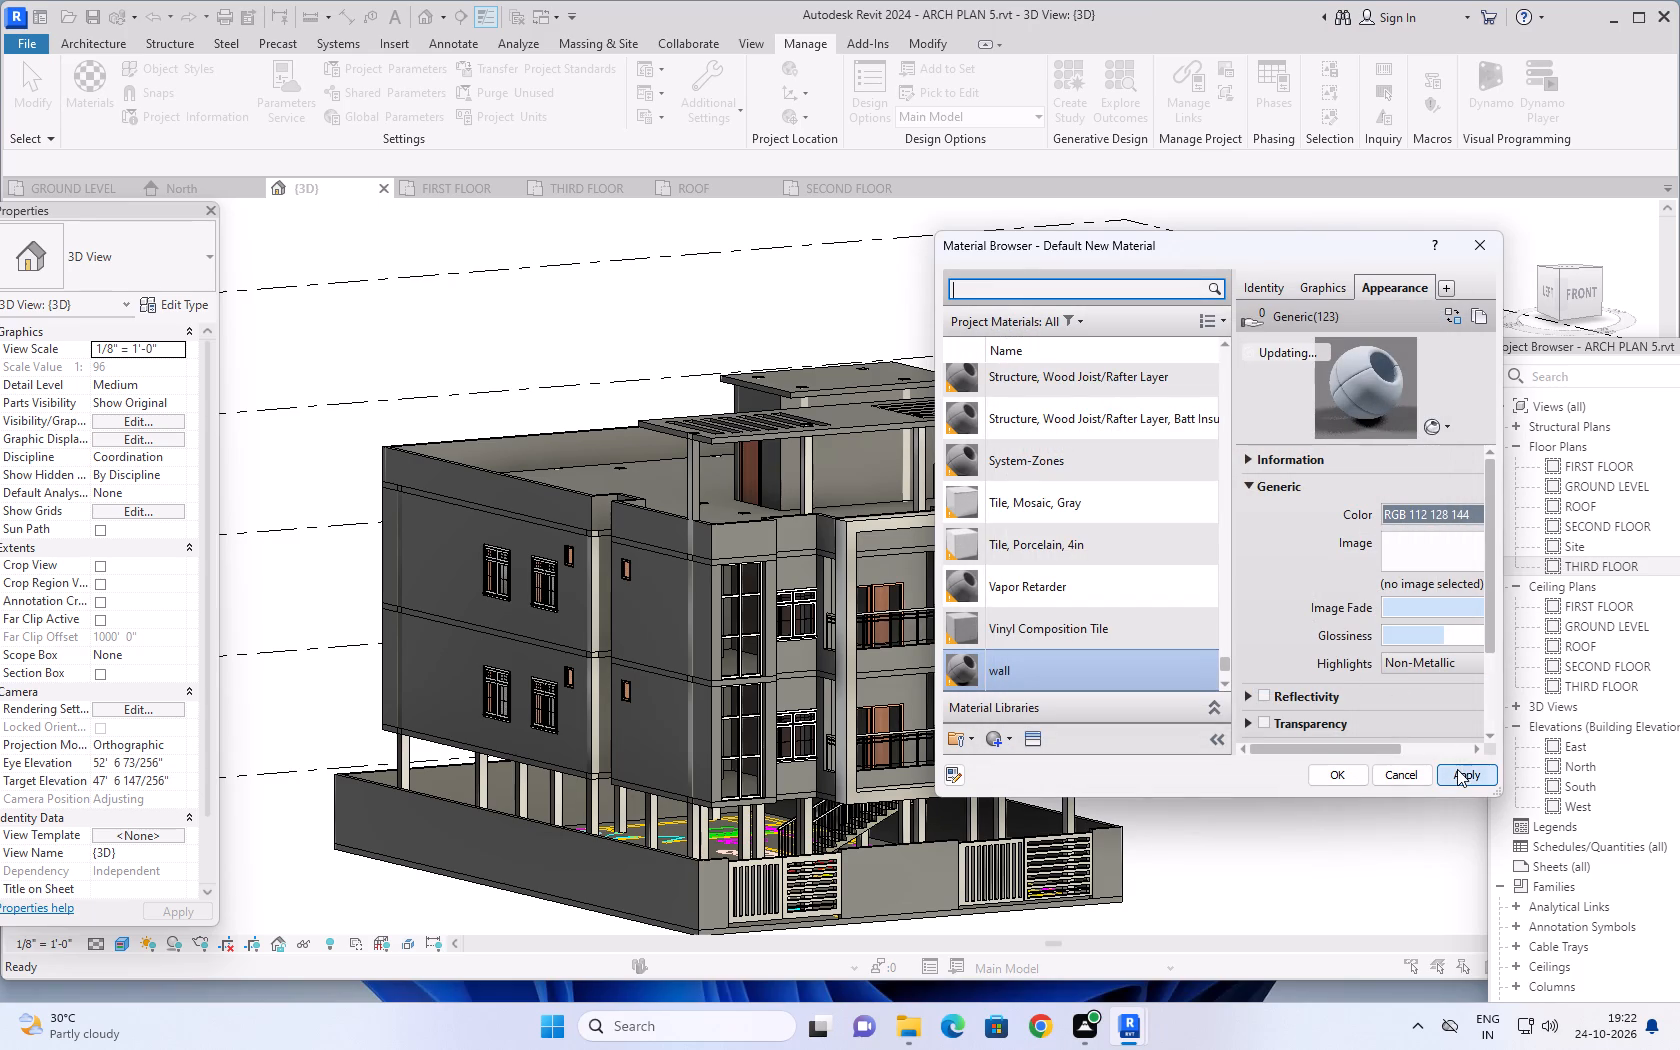
Create another new project material and name it 6" wall.
{"action": "right_click", "coordinate": [1007, 735]}
{"action": "left_click", "coordinate": [1036, 763]}
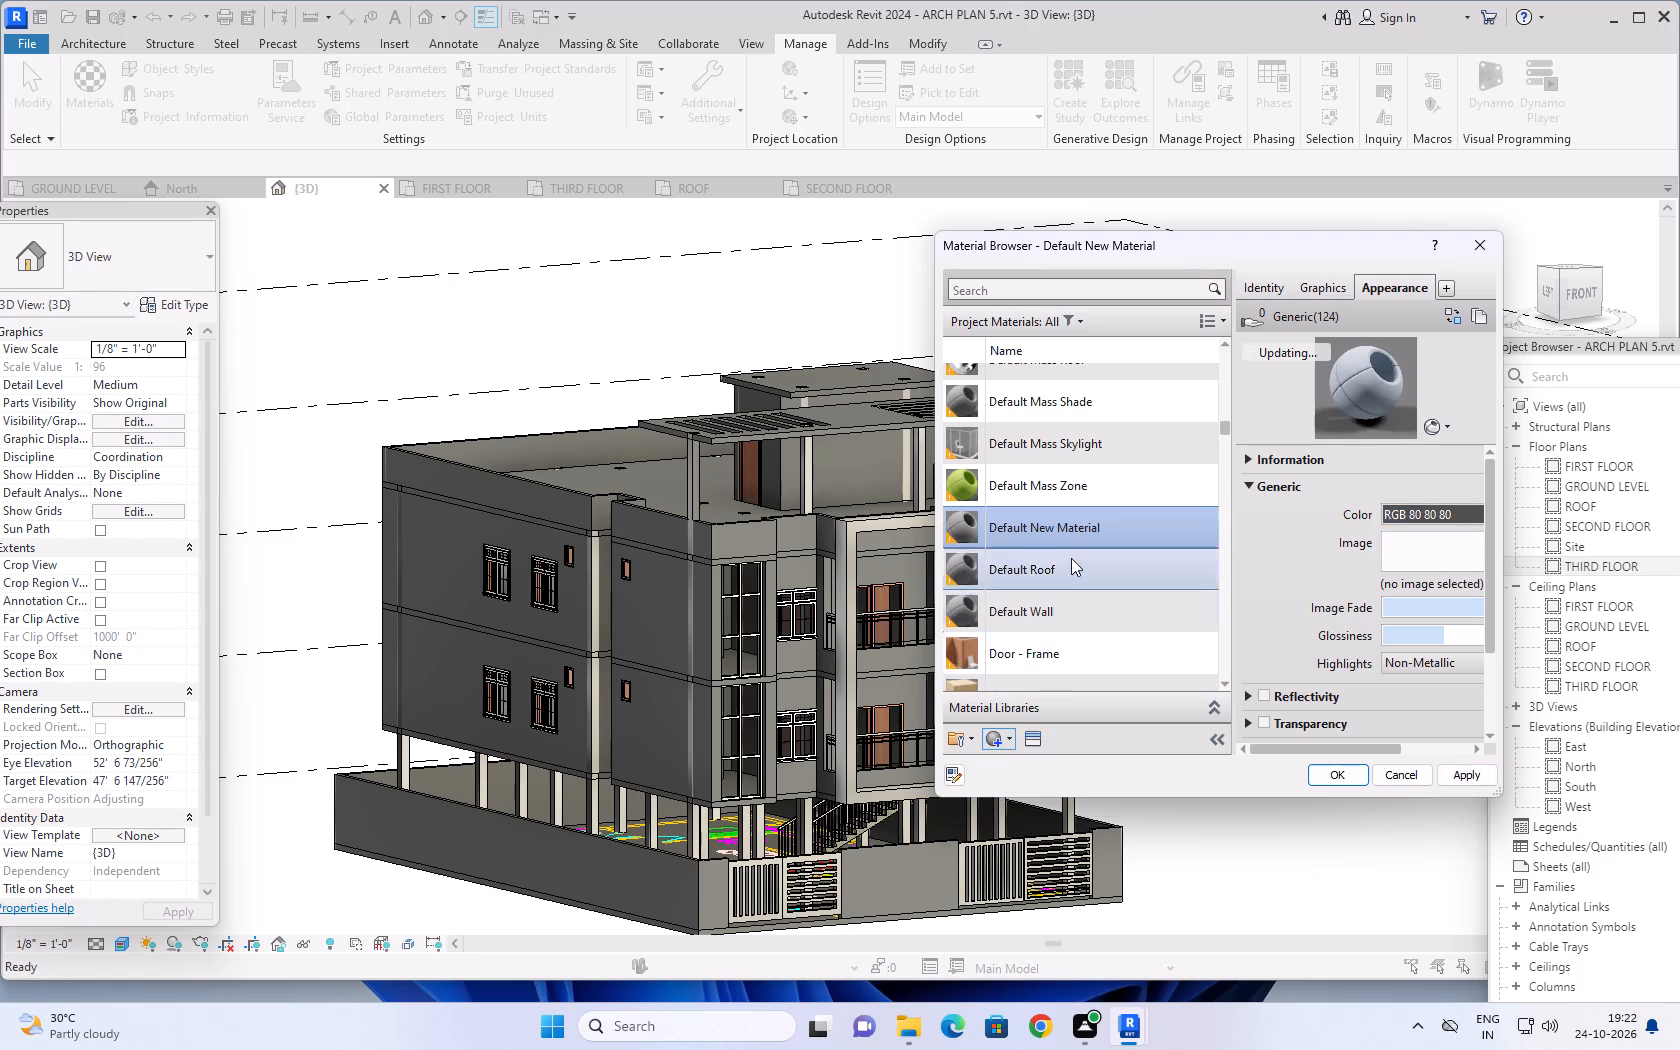
{"action": "right_click", "coordinate": [1107, 532]}
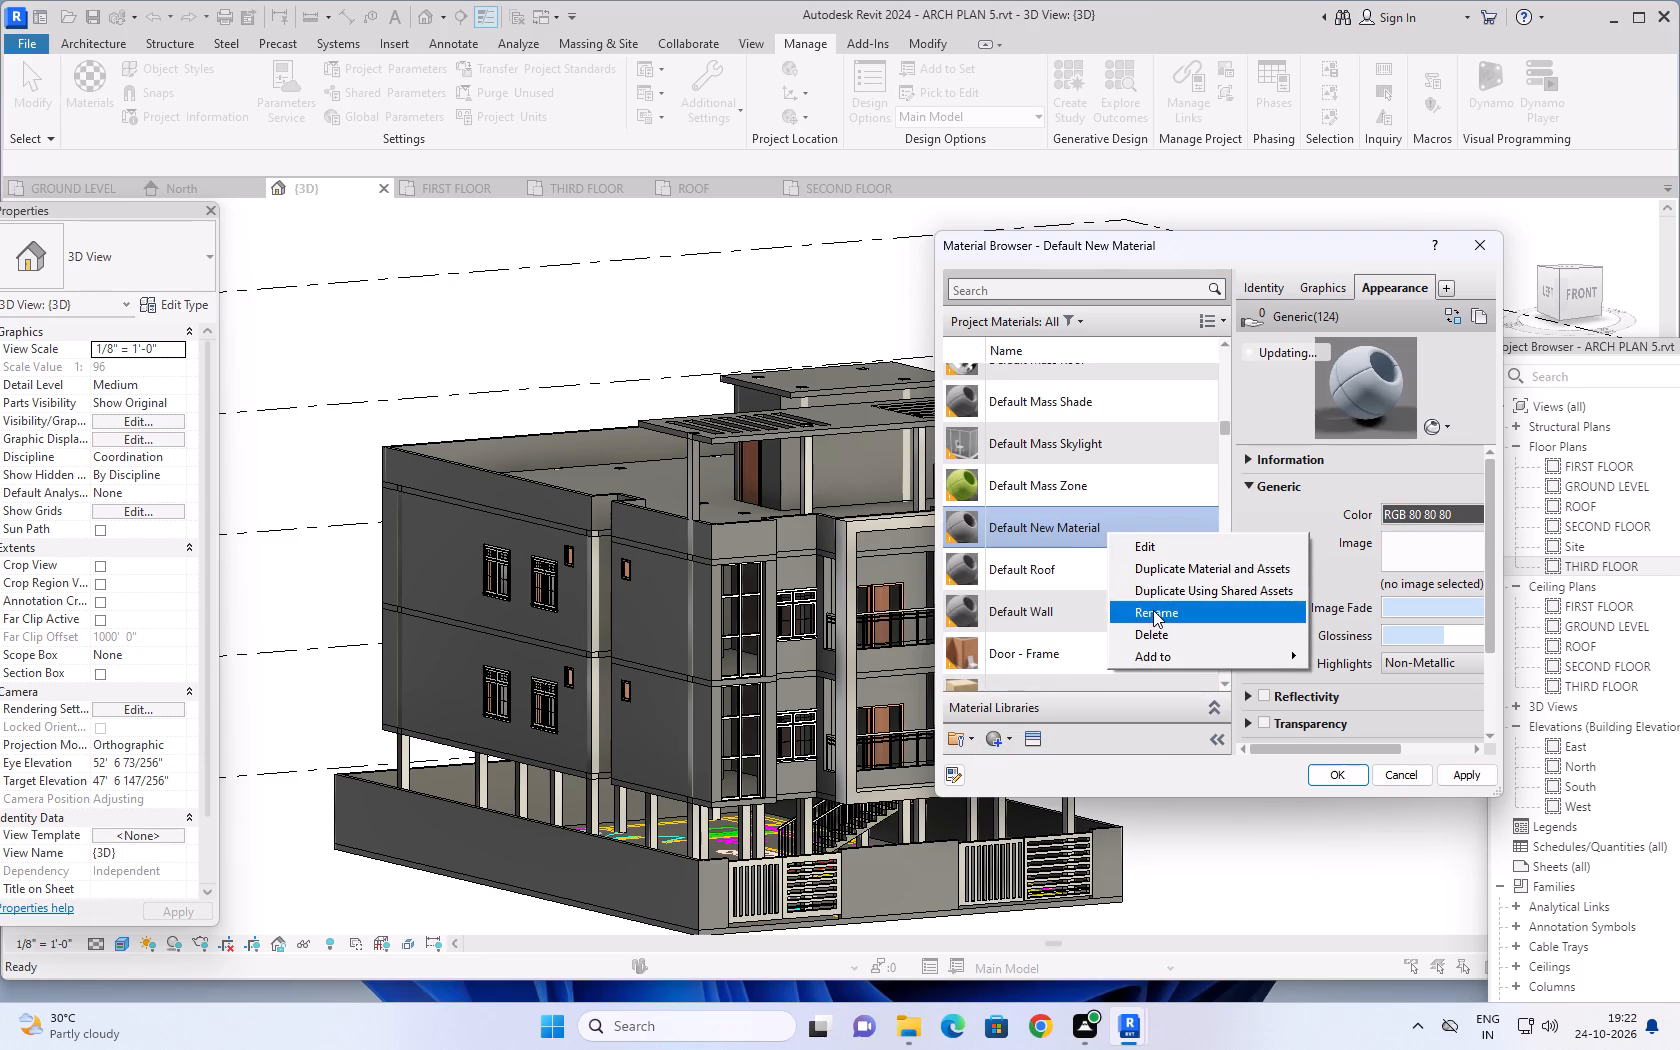
{"action": "left_click", "coordinate": [1153, 610]}
{"action": "key", "text": "6"}
{"action": "type", "text": "\""}
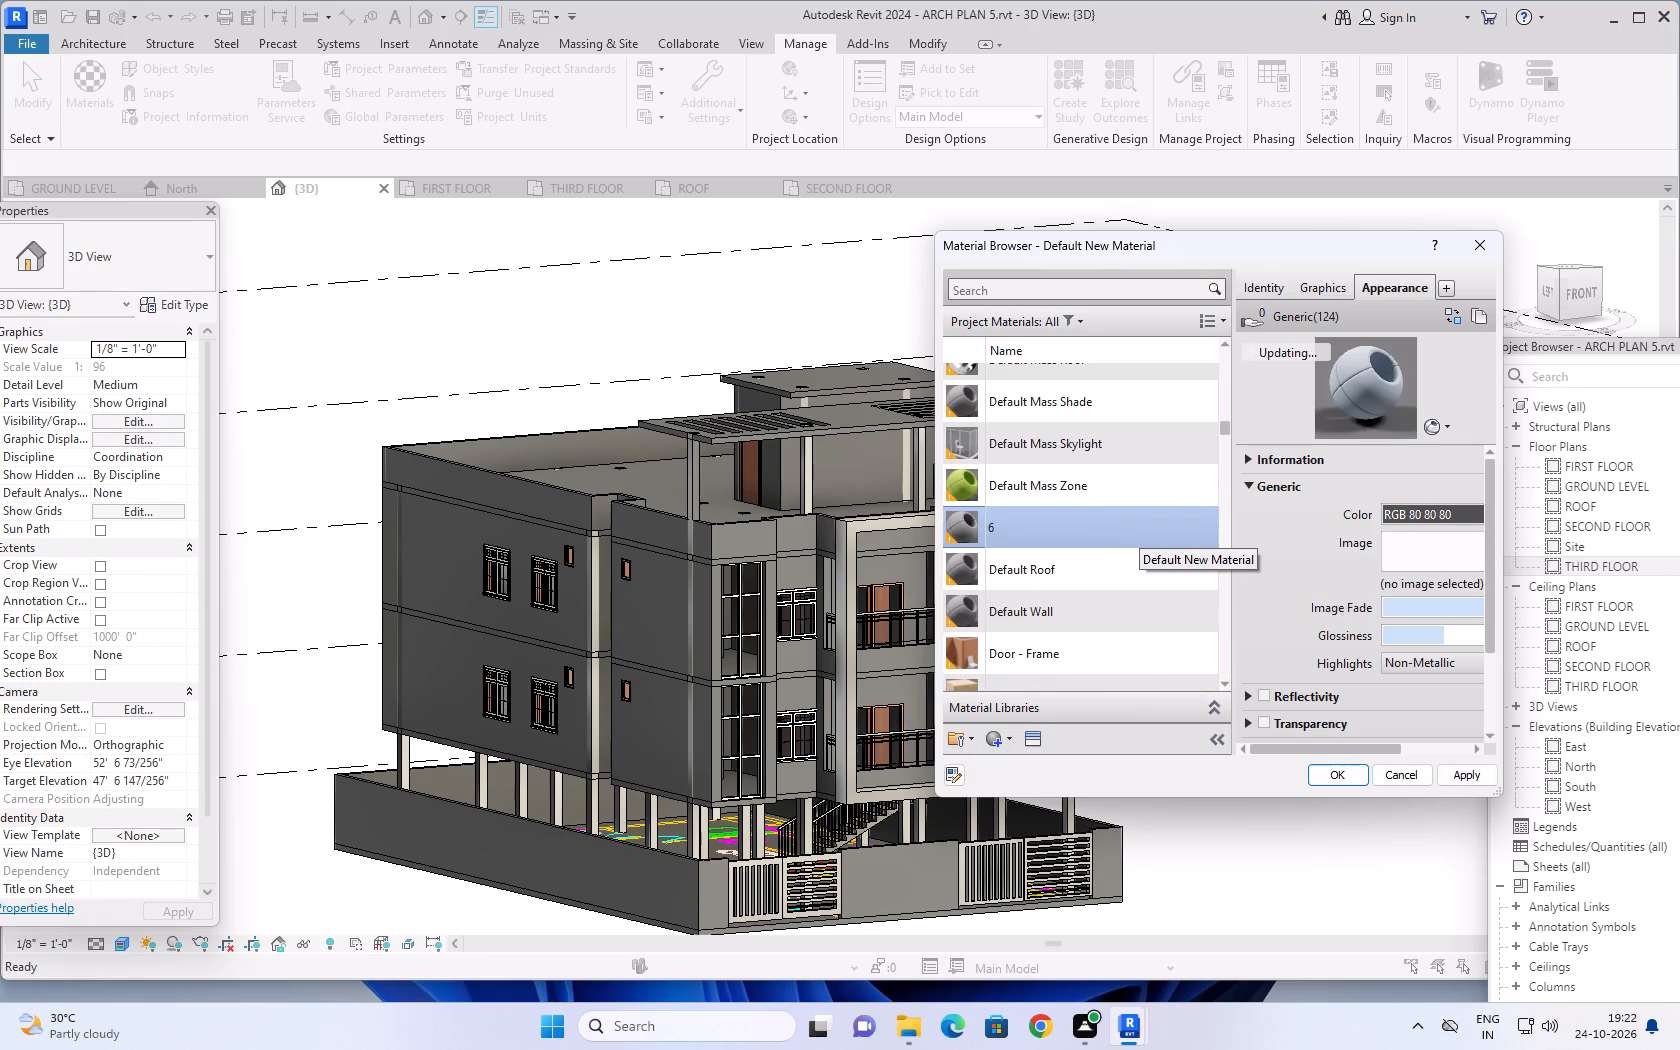
{"action": "key", "text": "space"}
{"action": "type", "text": "wall"}
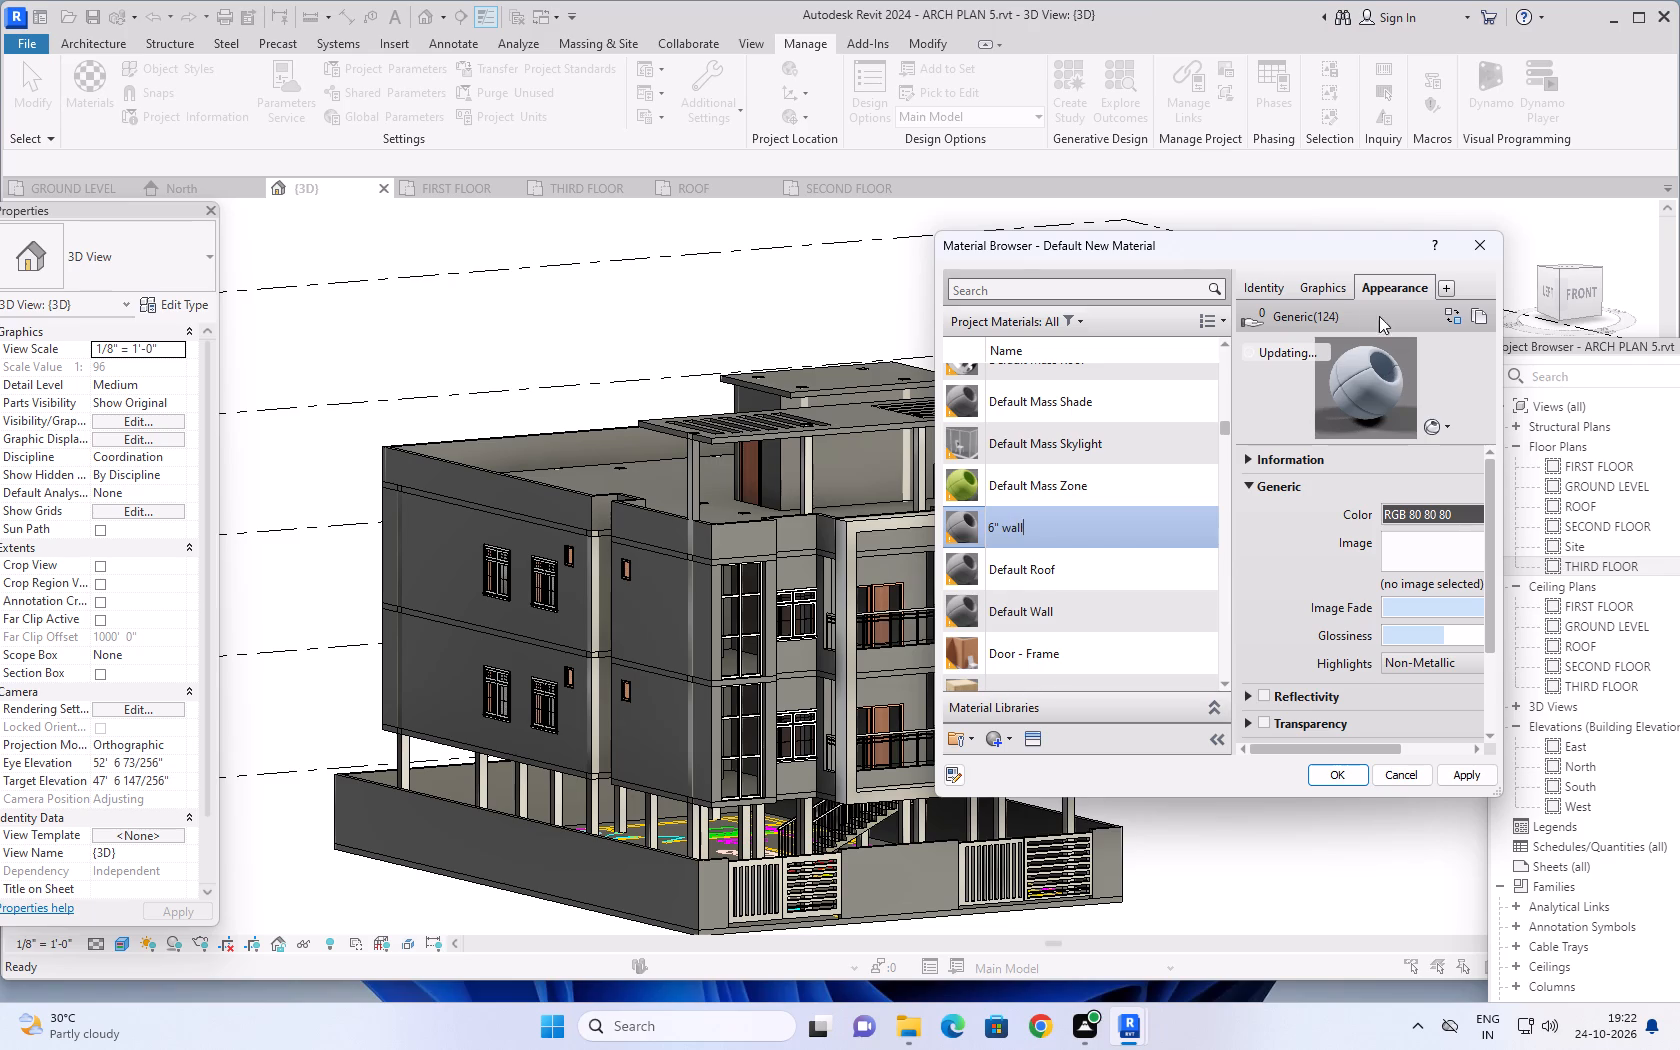
Make the 6" wall material's shading use its render appearance.
{"action": "left_click", "coordinate": [1335, 284]}
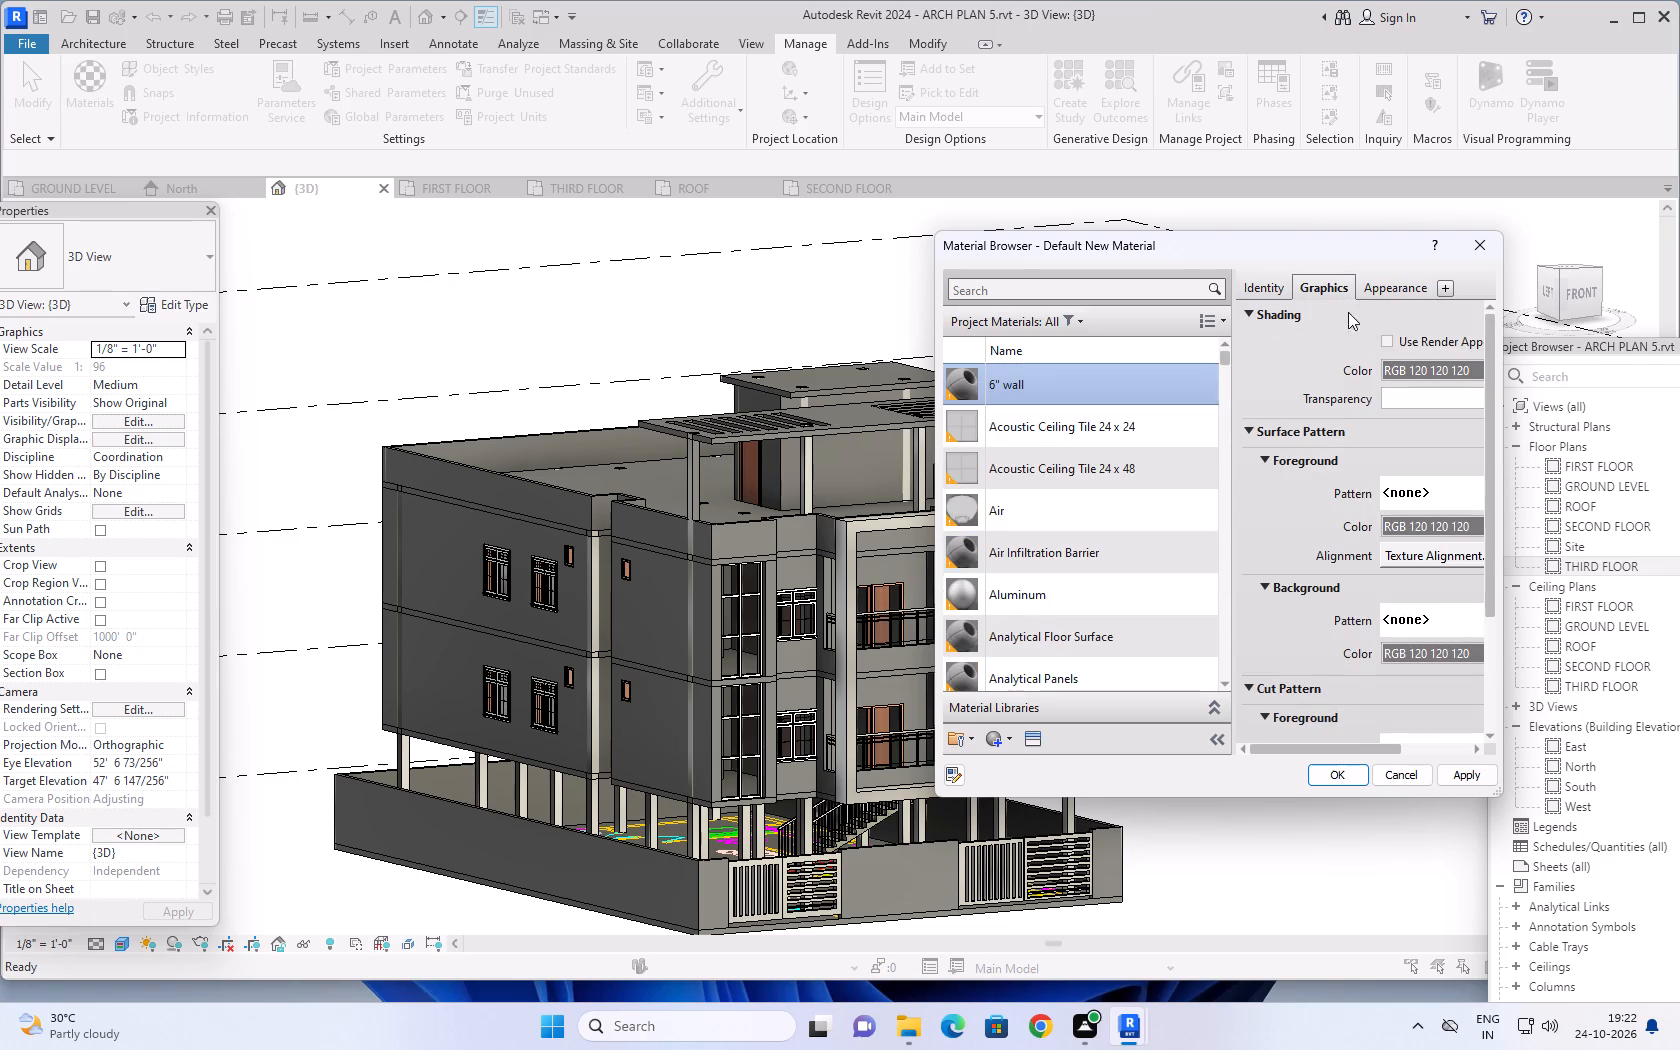
{"action": "left_click", "coordinate": [1392, 341]}
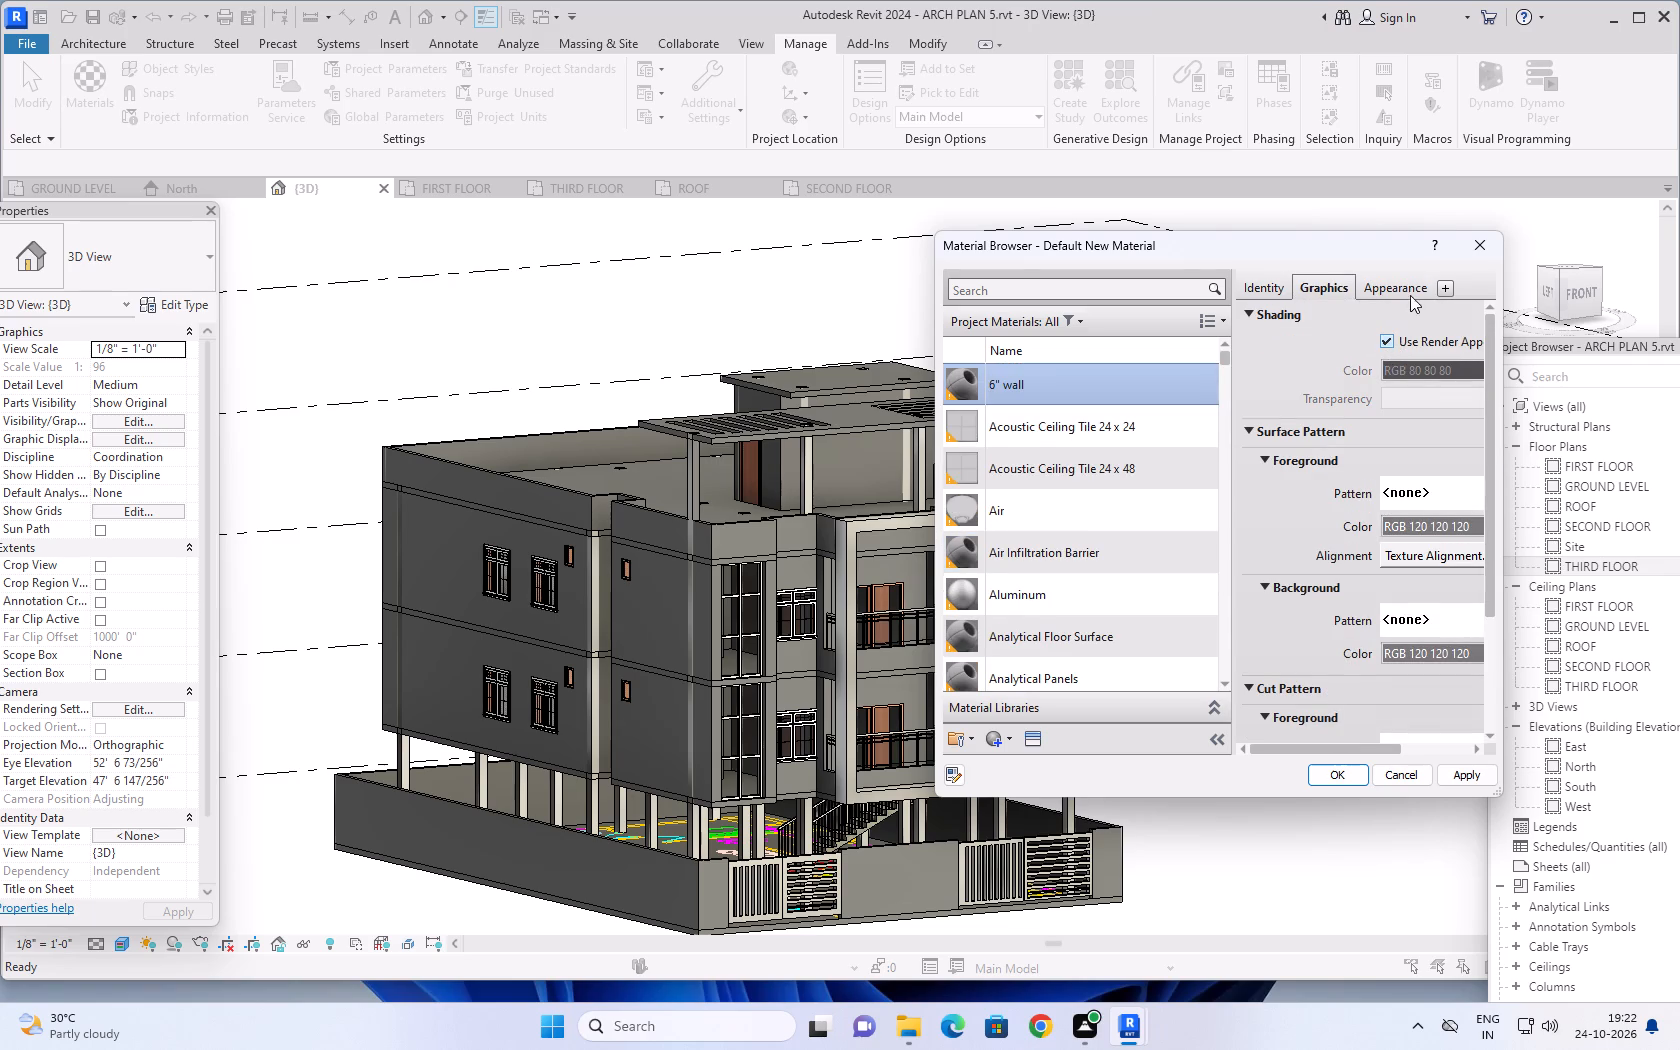
Set the 6" wall material's appearance colour to RGB 250, 243, 224 and apply it.
{"action": "left_click", "coordinate": [1409, 282]}
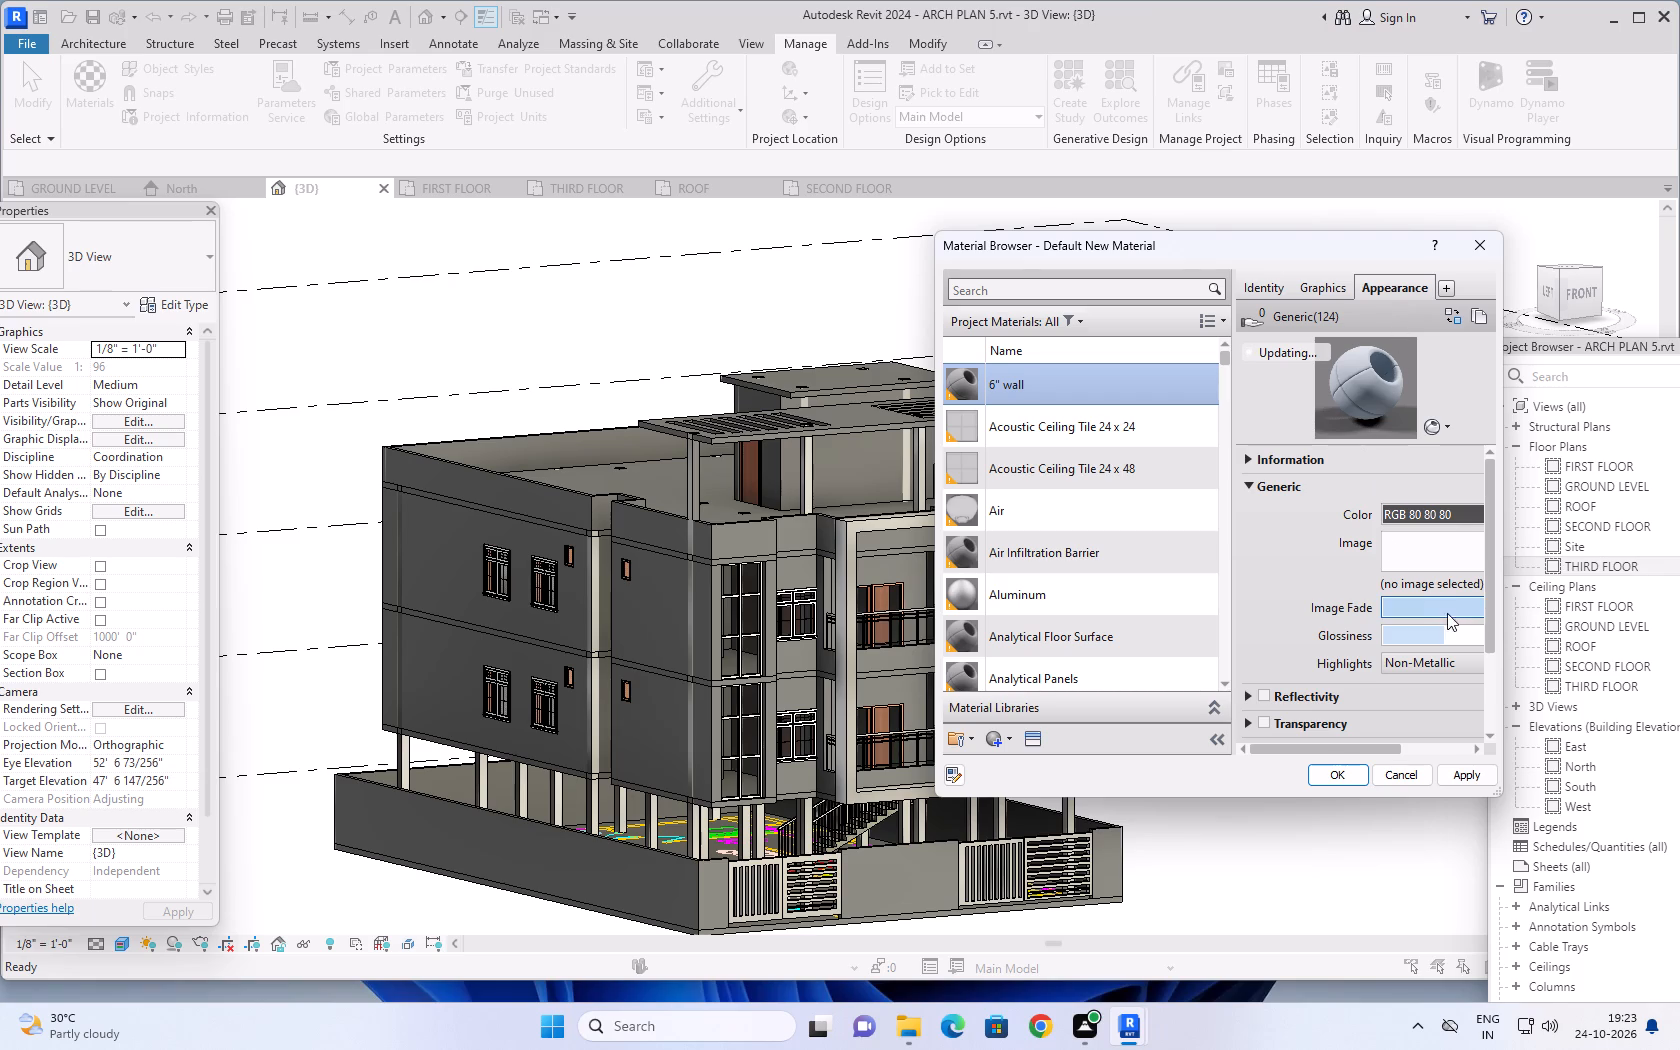
{"action": "left_click", "coordinate": [1446, 515]}
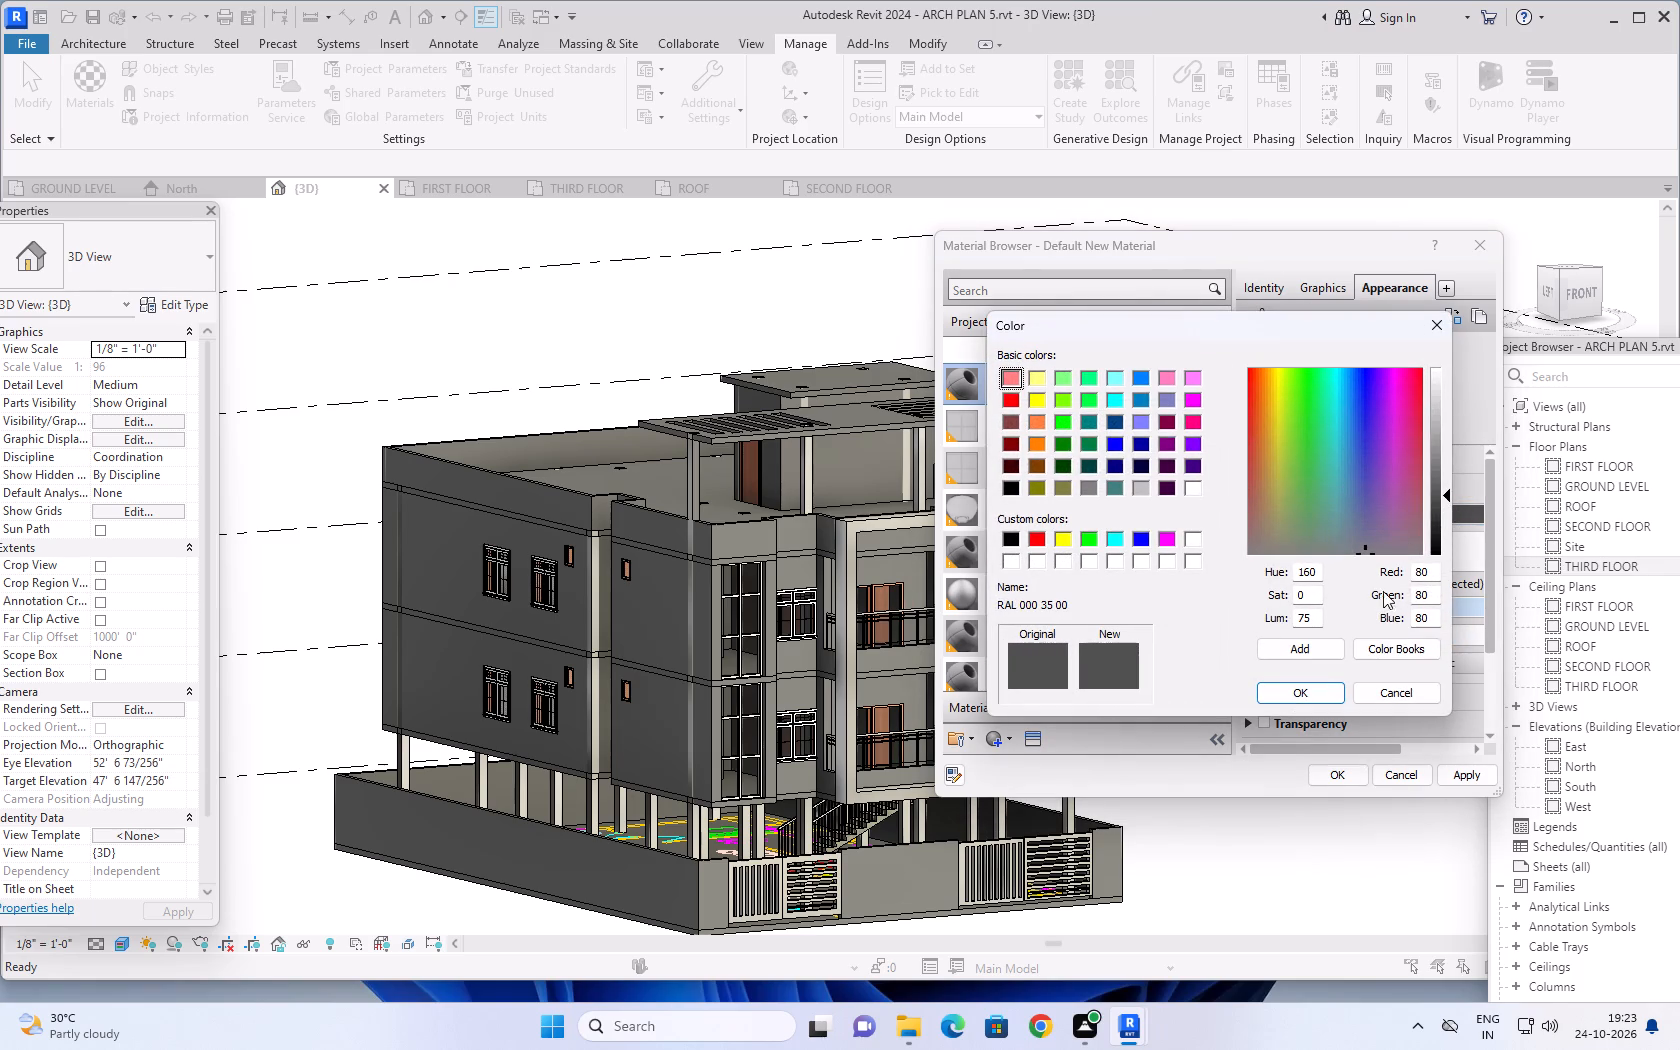
{"action": "left_click_drag", "start_coordinate": [1429, 567], "coordinate": [1414, 570]}
{"action": "type", "text": "250"}
{"action": "left_click_drag", "start_coordinate": [1432, 593], "coordinate": [1412, 596]}
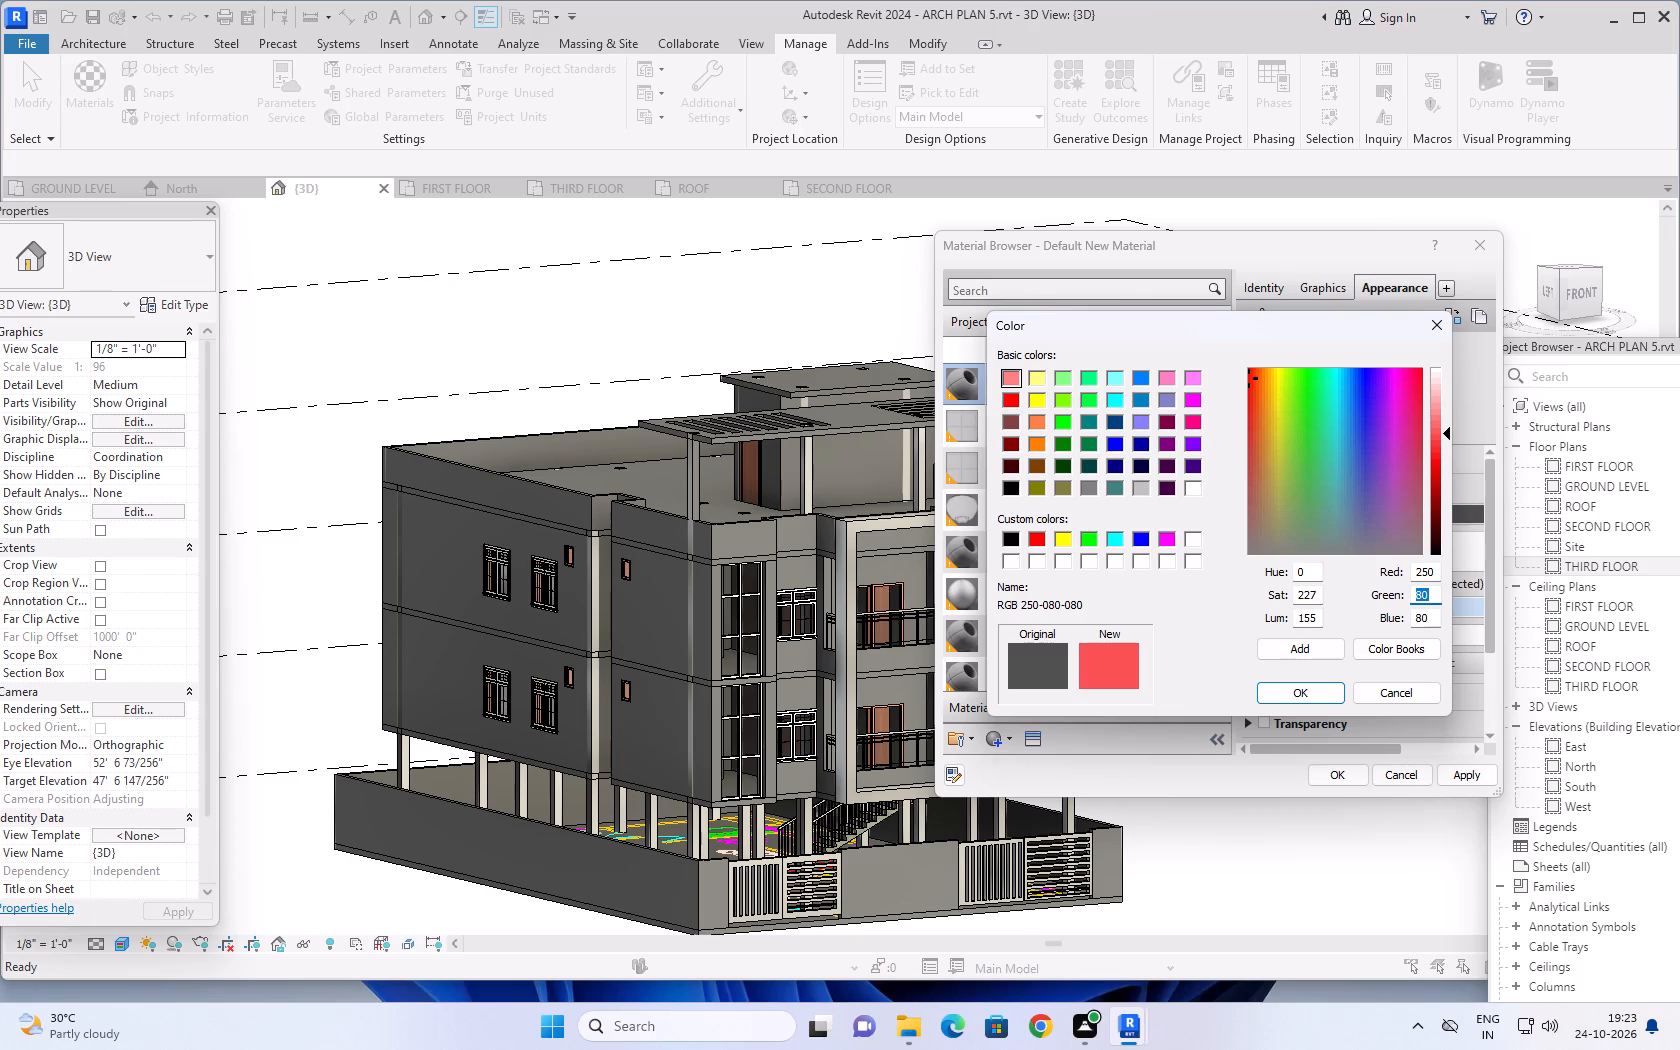
{"action": "type", "text": "243"}
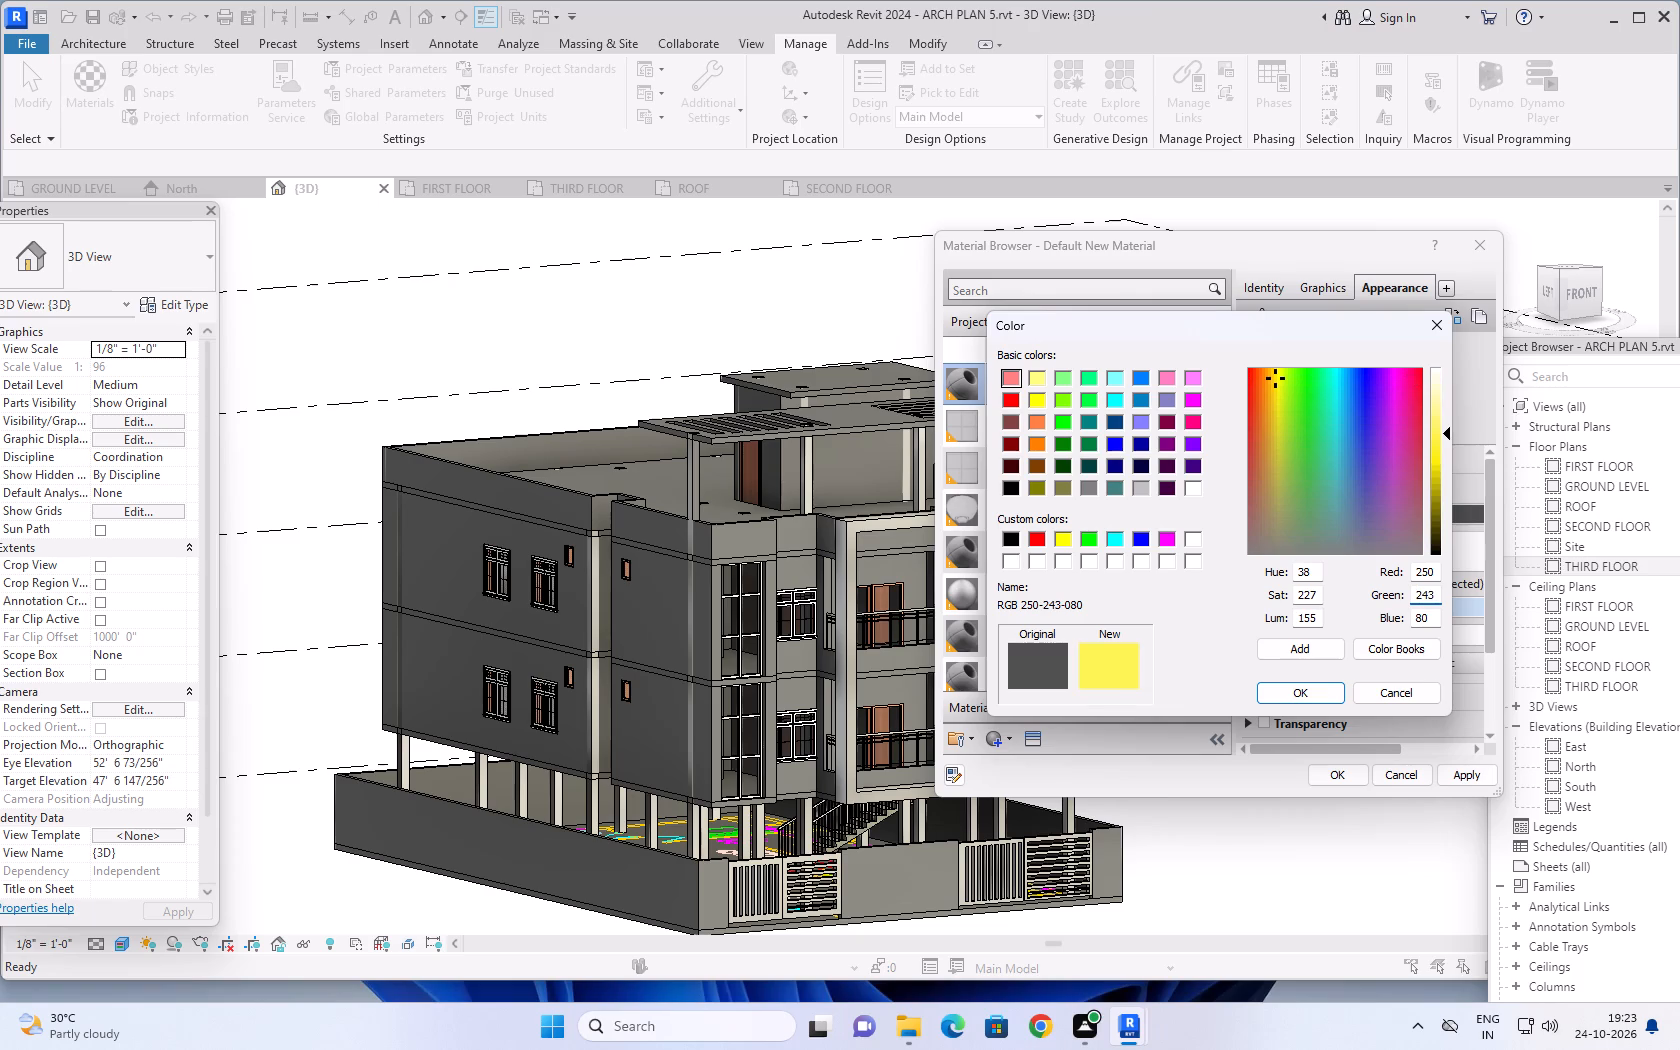
{"action": "left_click_drag", "start_coordinate": [1433, 616], "coordinate": [1406, 621]}
{"action": "type", "text": "224"}
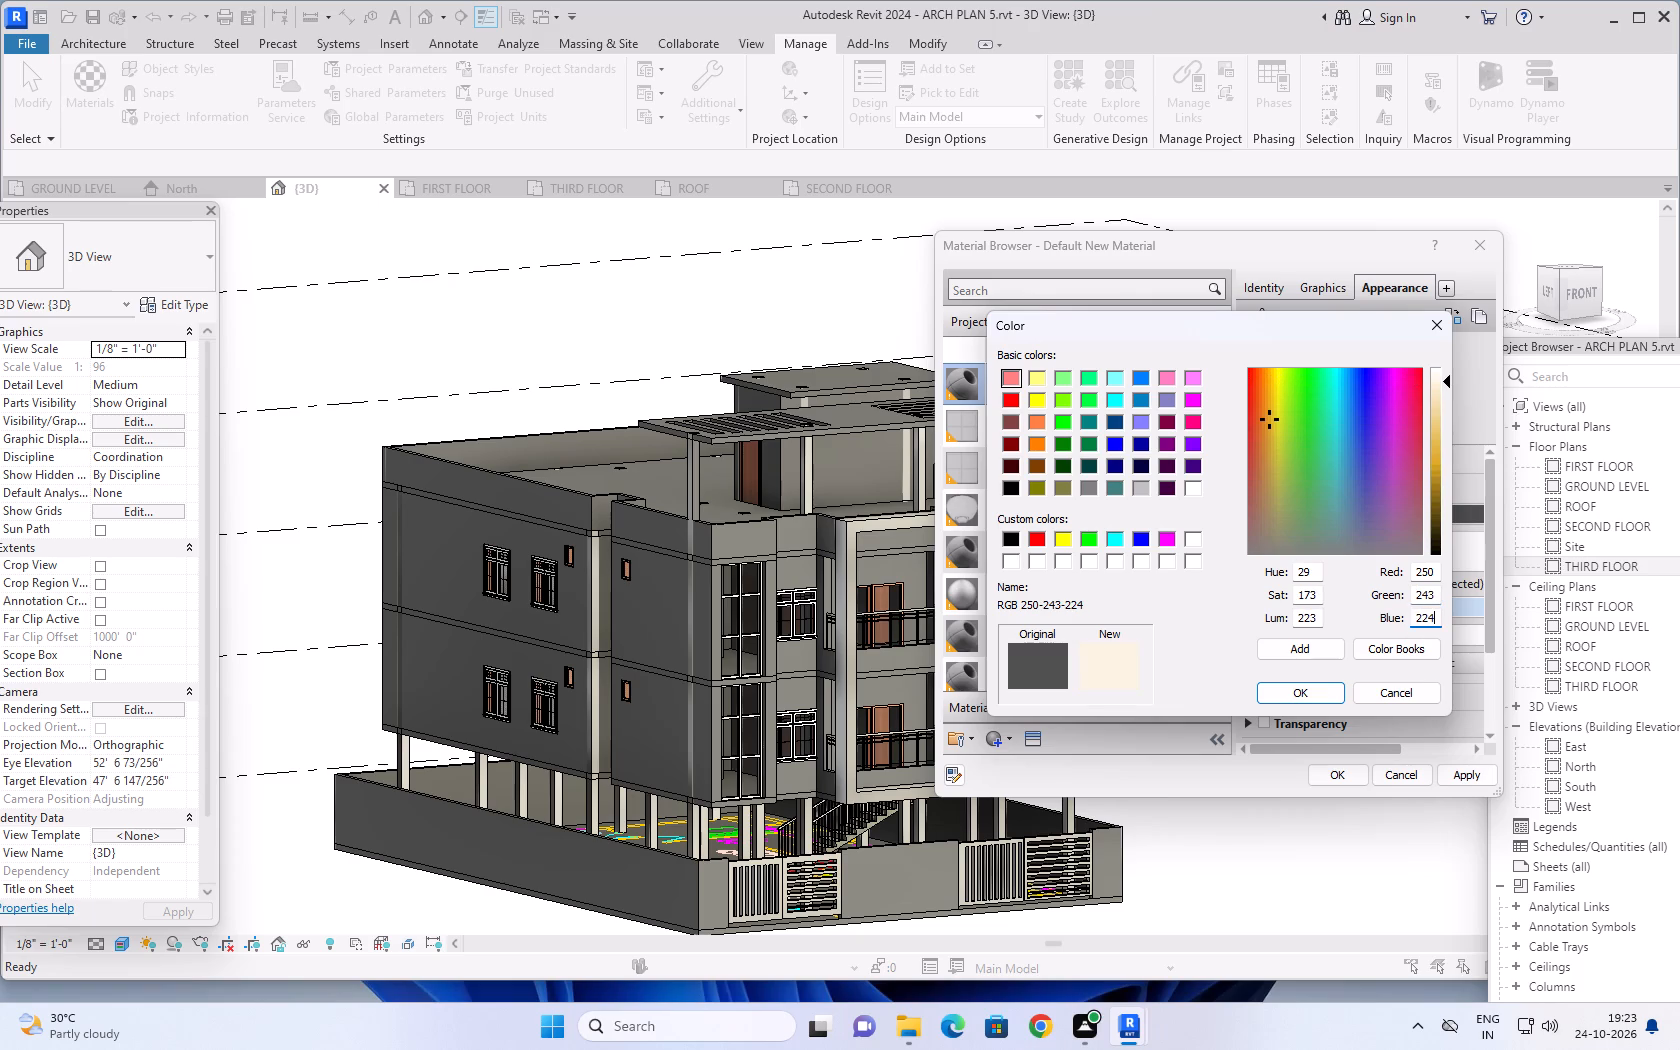
{"action": "left_click", "coordinate": [1330, 688]}
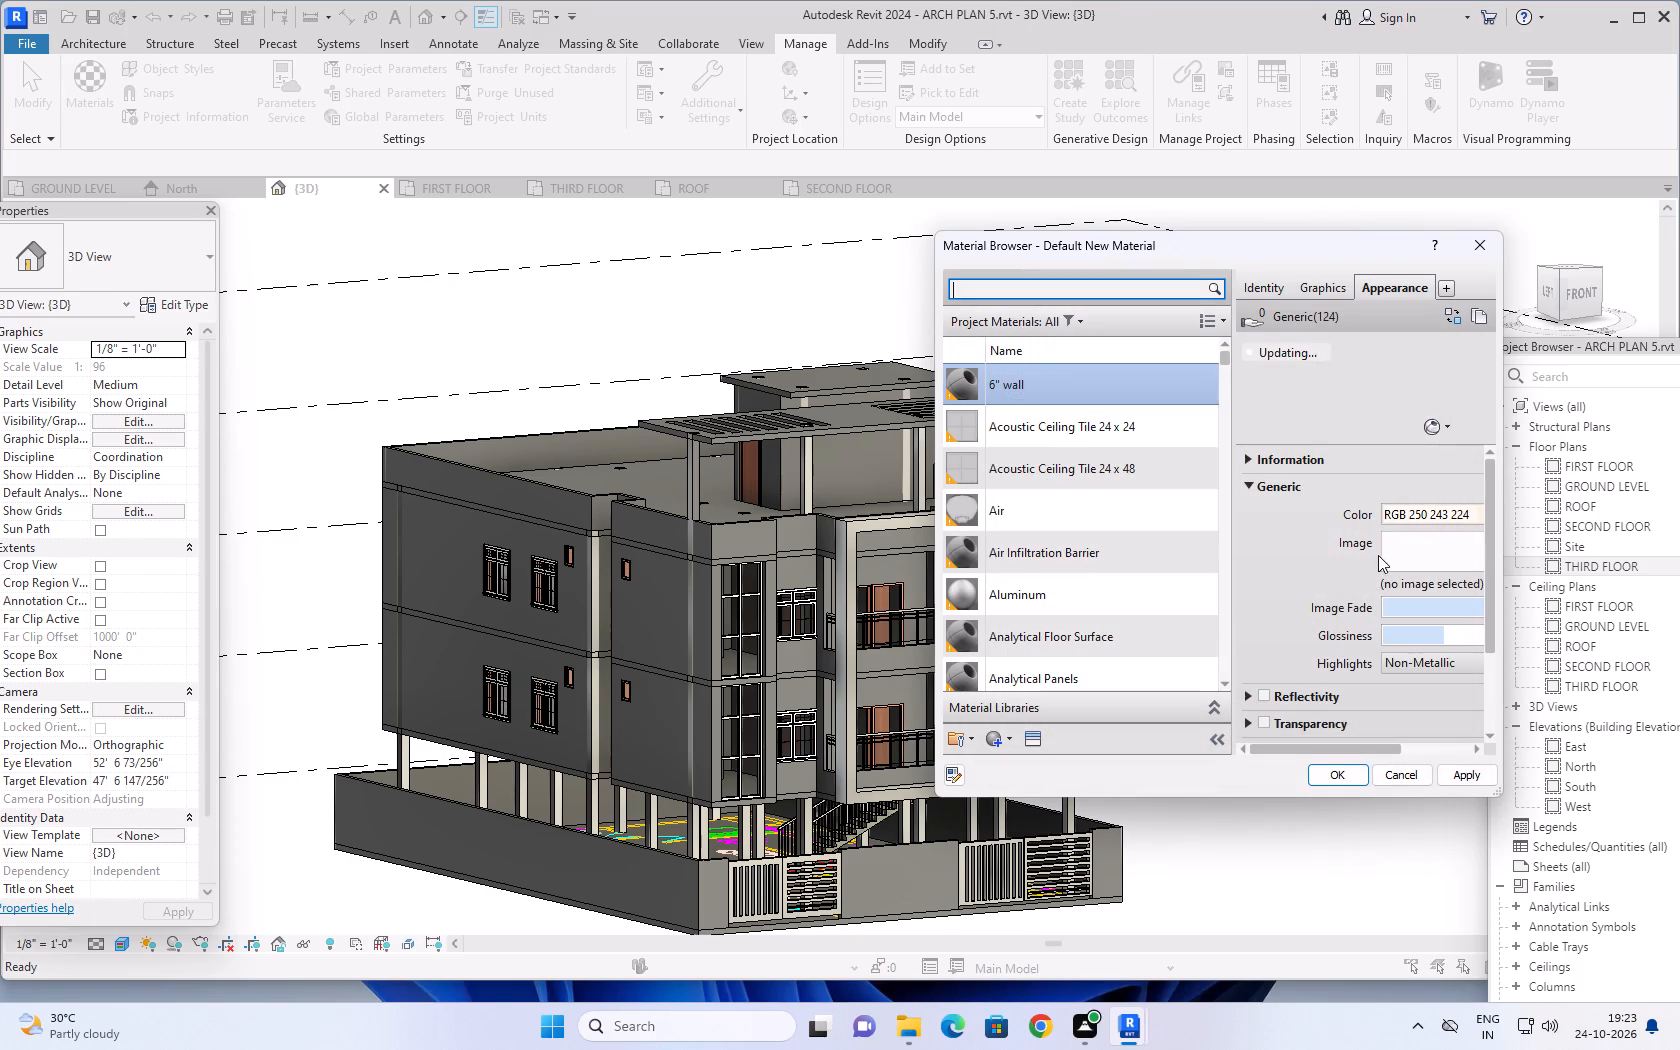
{"action": "left_click", "coordinate": [1454, 772]}
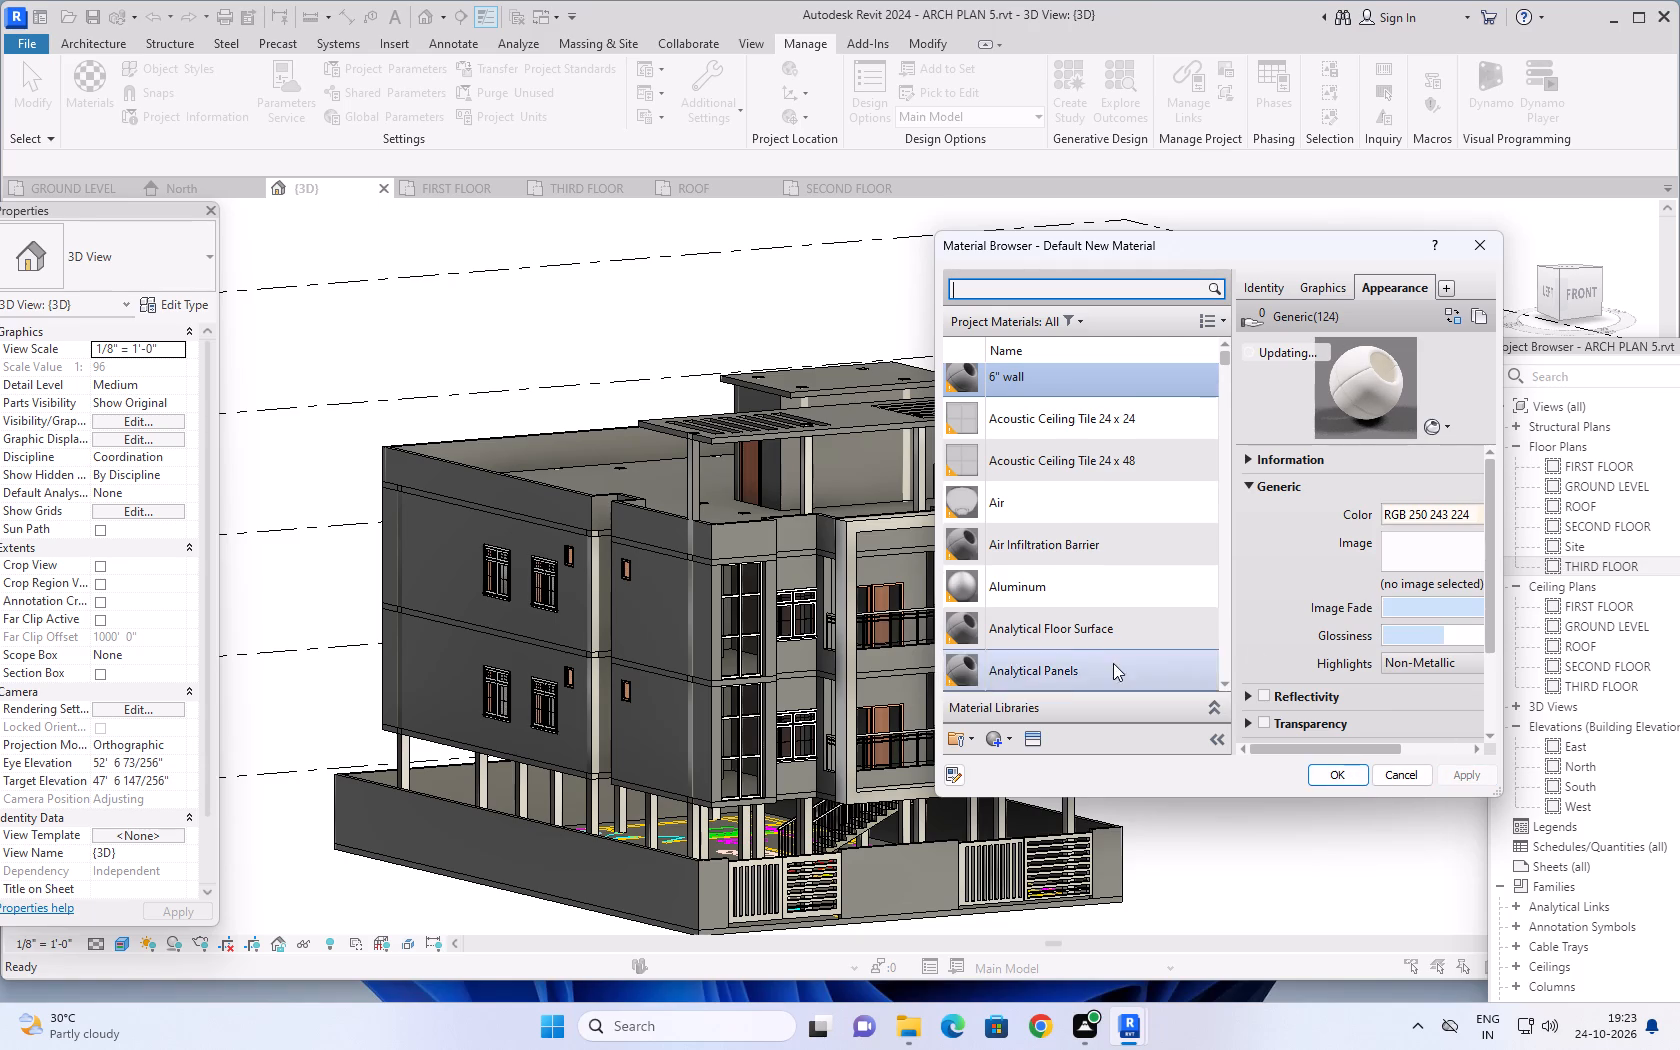
Create another new project material and name it wood.
{"action": "right_click", "coordinate": [997, 735]}
{"action": "left_click", "coordinate": [1035, 758]}
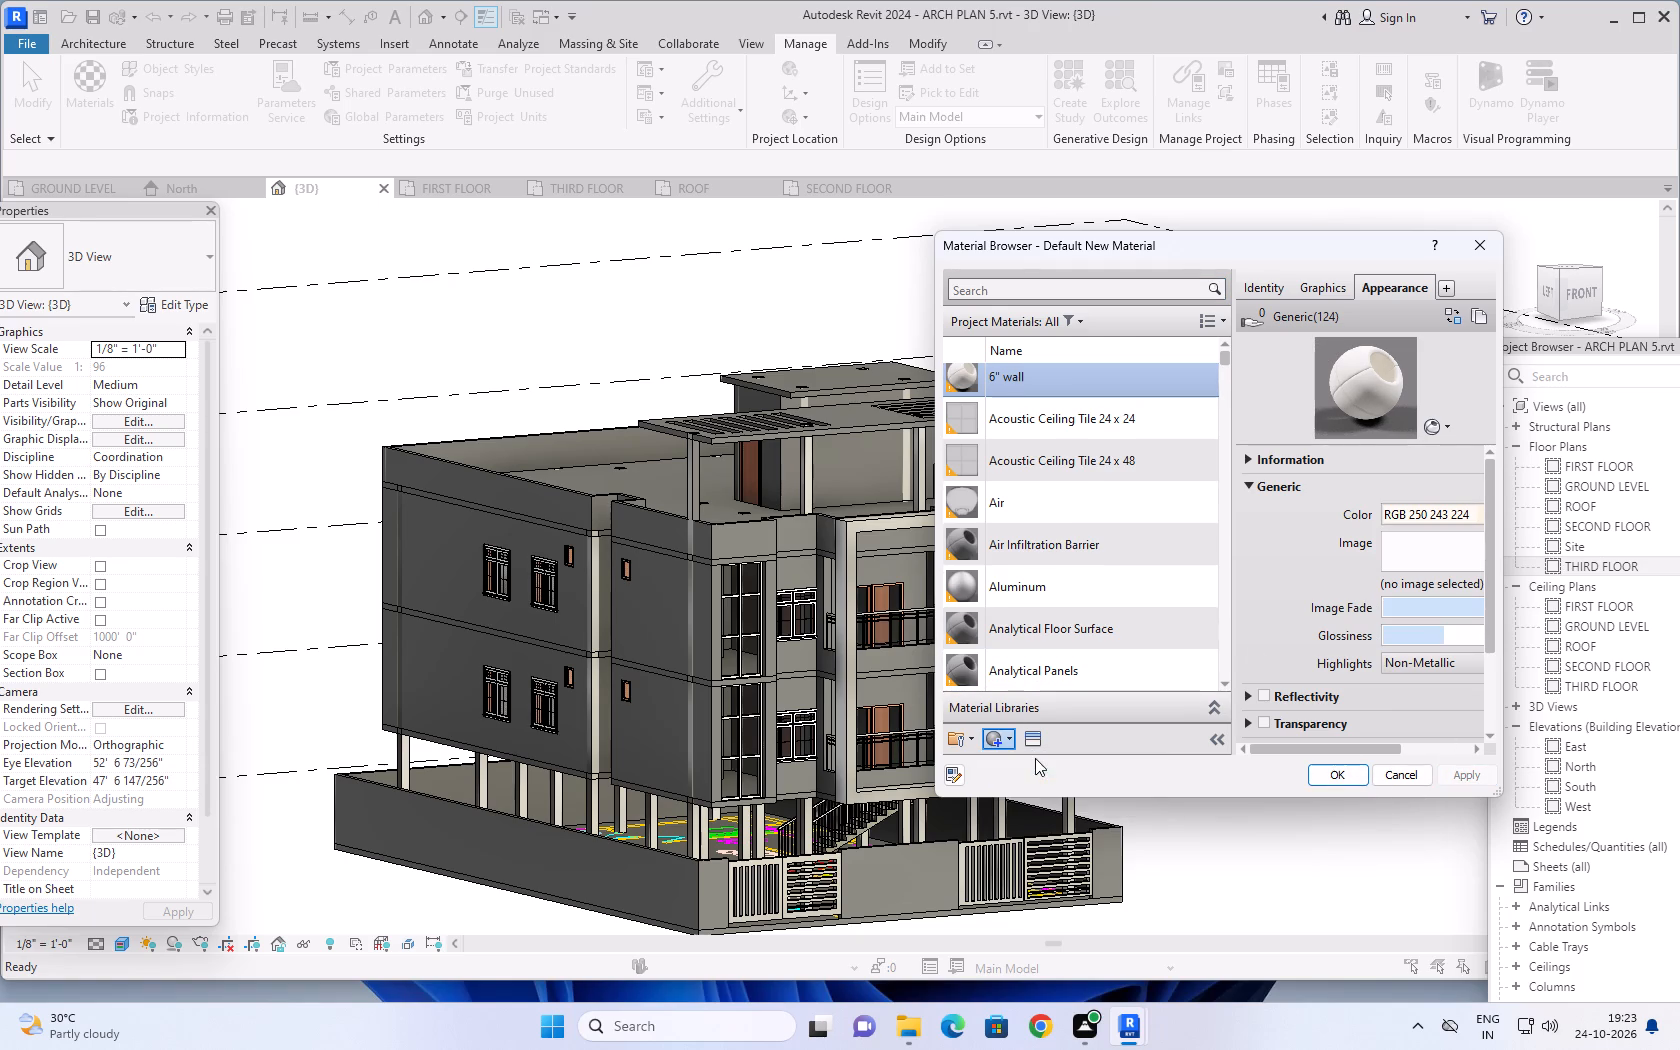
{"action": "right_click", "coordinate": [1089, 506]}
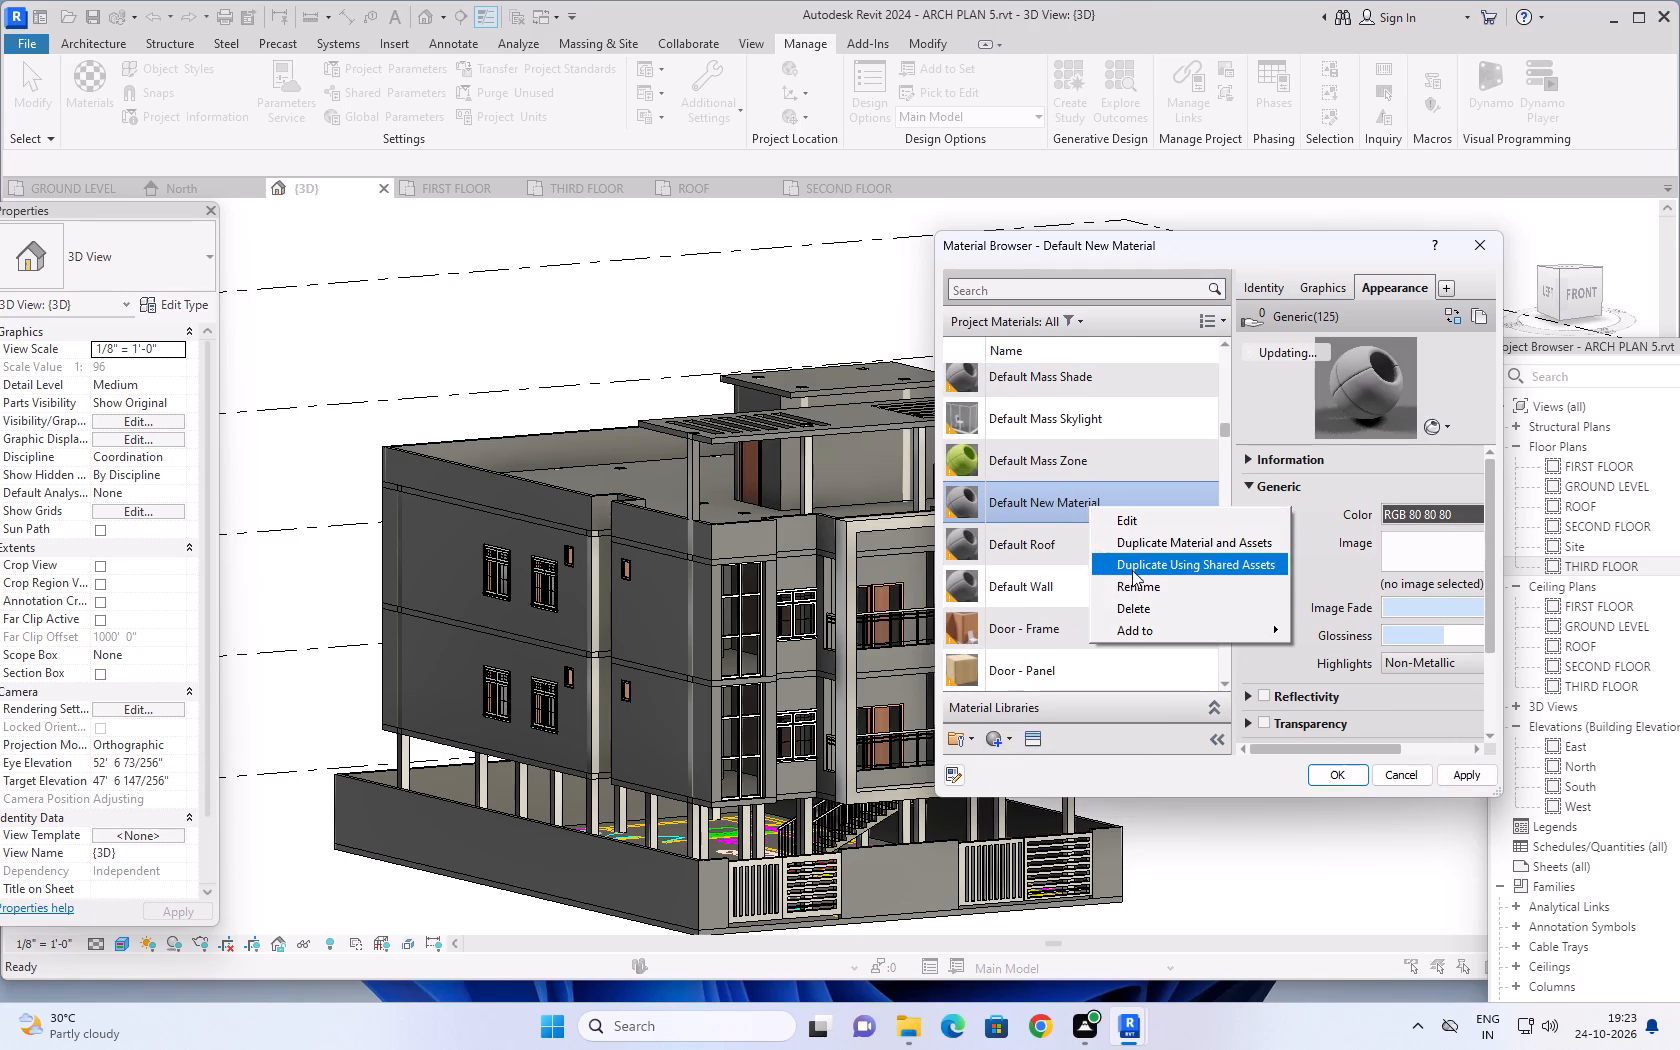
{"action": "left_click", "coordinate": [1133, 586]}
{"action": "type", "text": "wood"}
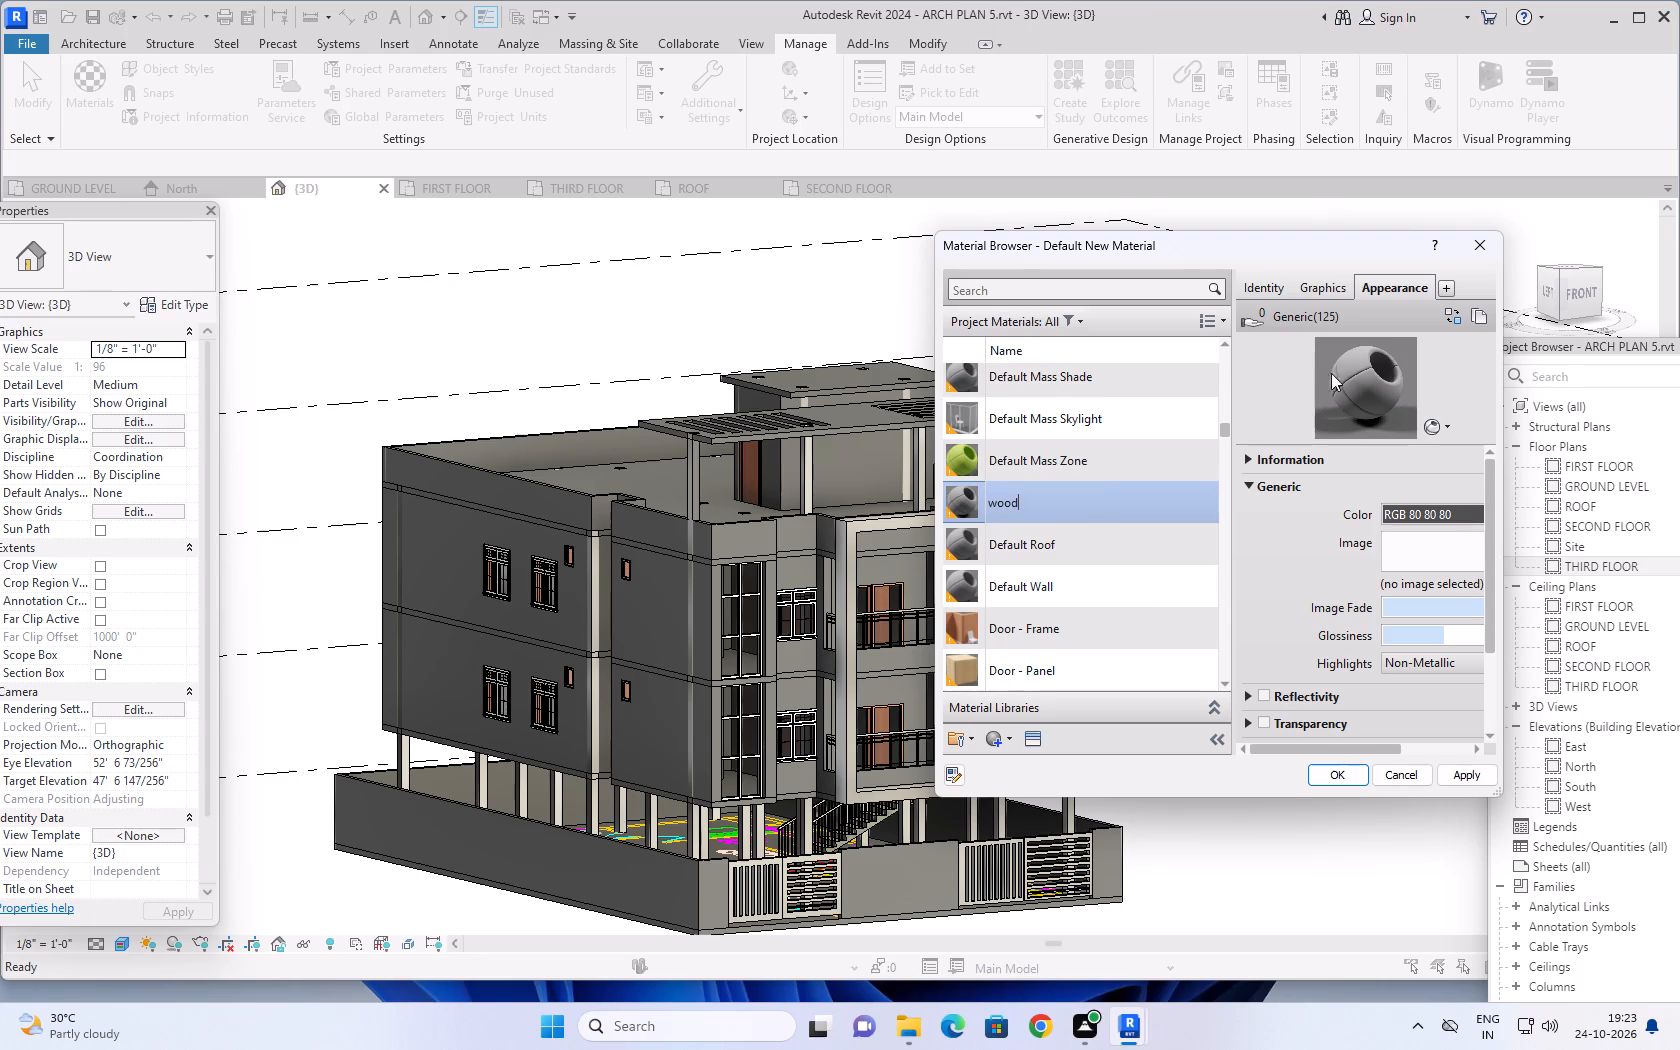
Make the wood material's shading use its render appearance.
{"action": "left_click", "coordinate": [1333, 281]}
{"action": "left_click", "coordinate": [1386, 342]}
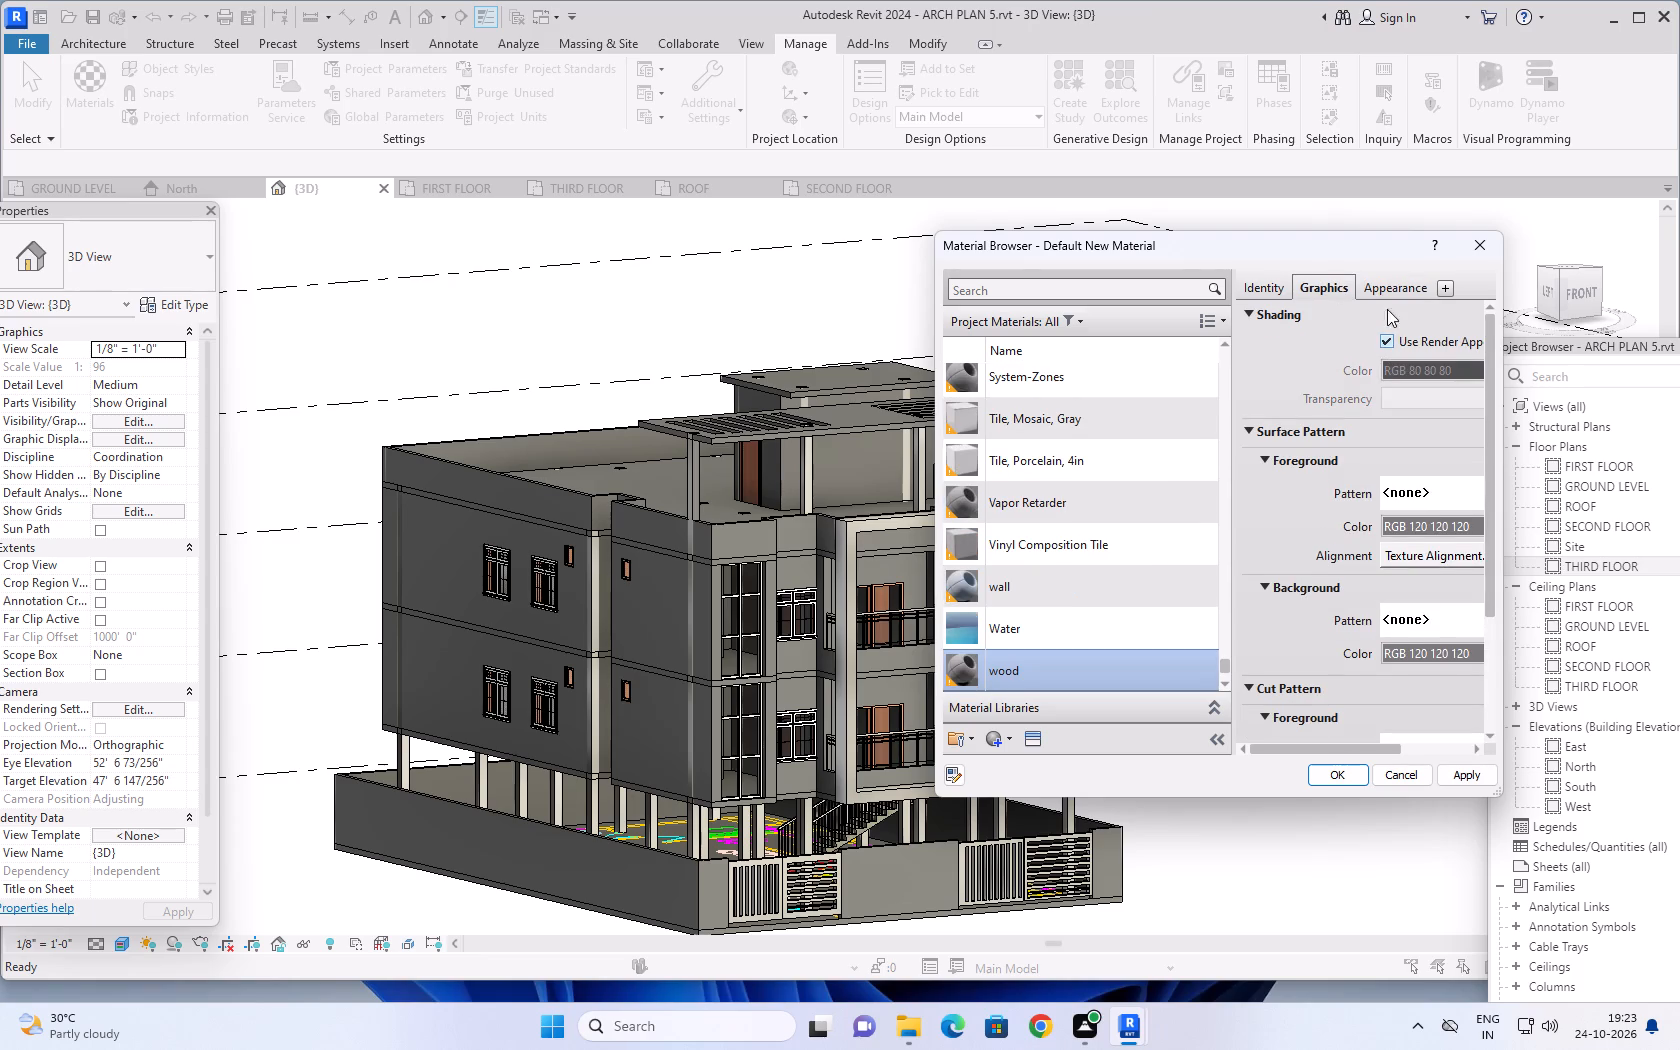
Set the wood material's appearance colour to RGB 155, 131, 132 and apply it.
{"action": "left_click", "coordinate": [1392, 290]}
{"action": "left_click", "coordinate": [1407, 511]}
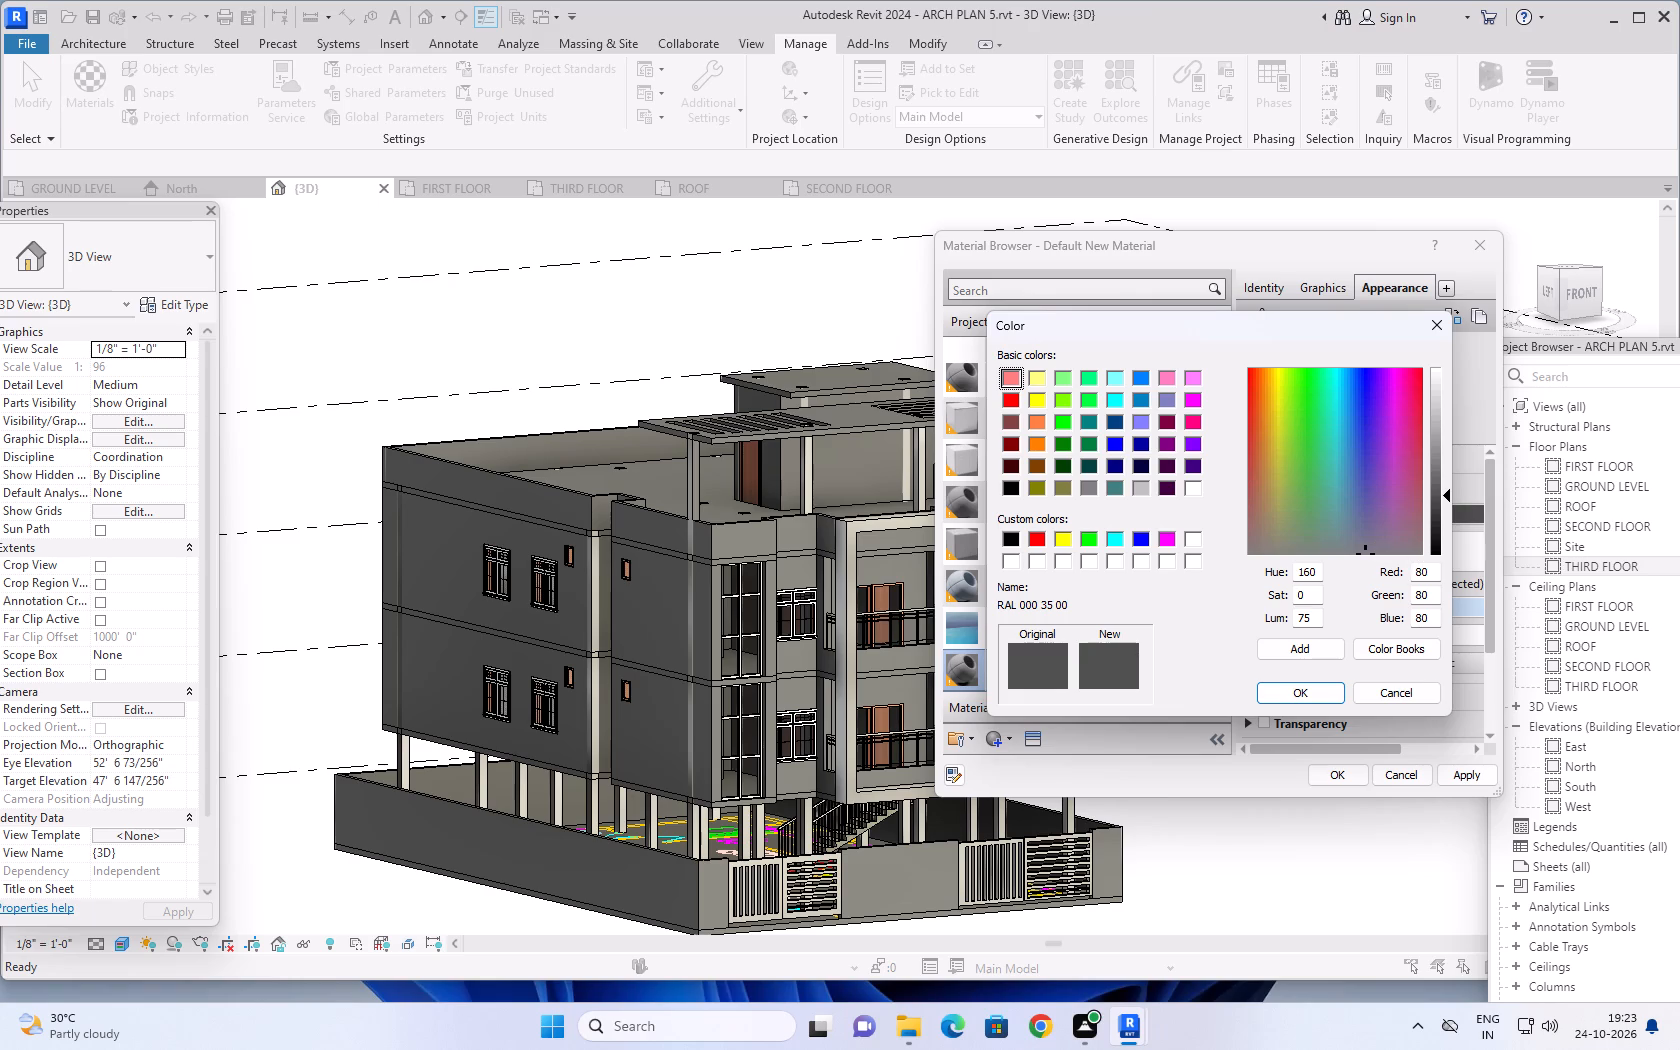
{"action": "left_click_drag", "start_coordinate": [1430, 571], "coordinate": [1412, 573]}
{"action": "type", "text": "155"}
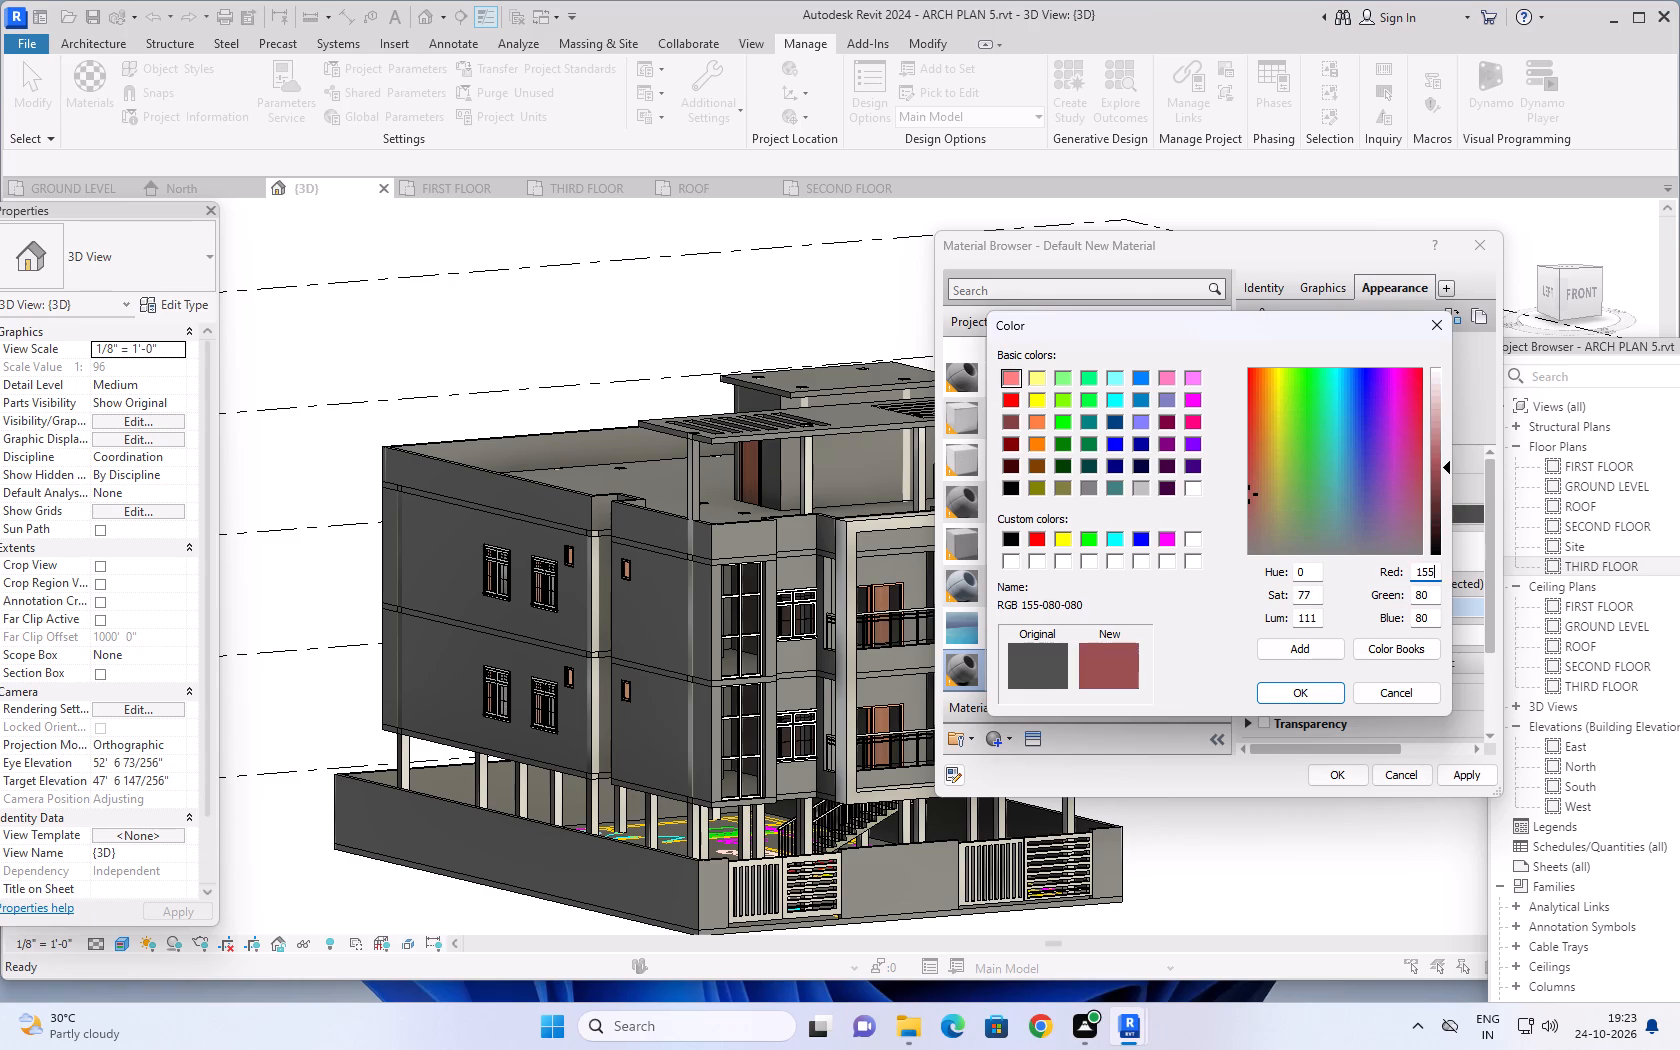
{"action": "left_click_drag", "start_coordinate": [1434, 589], "coordinate": [1410, 595]}
{"action": "left_click_drag", "start_coordinate": [1410, 595], "coordinate": [1408, 595]}
{"action": "type", "text": "131"}
{"action": "left_click_drag", "start_coordinate": [1430, 616], "coordinate": [1409, 617]}
{"action": "type", "text": "132"}
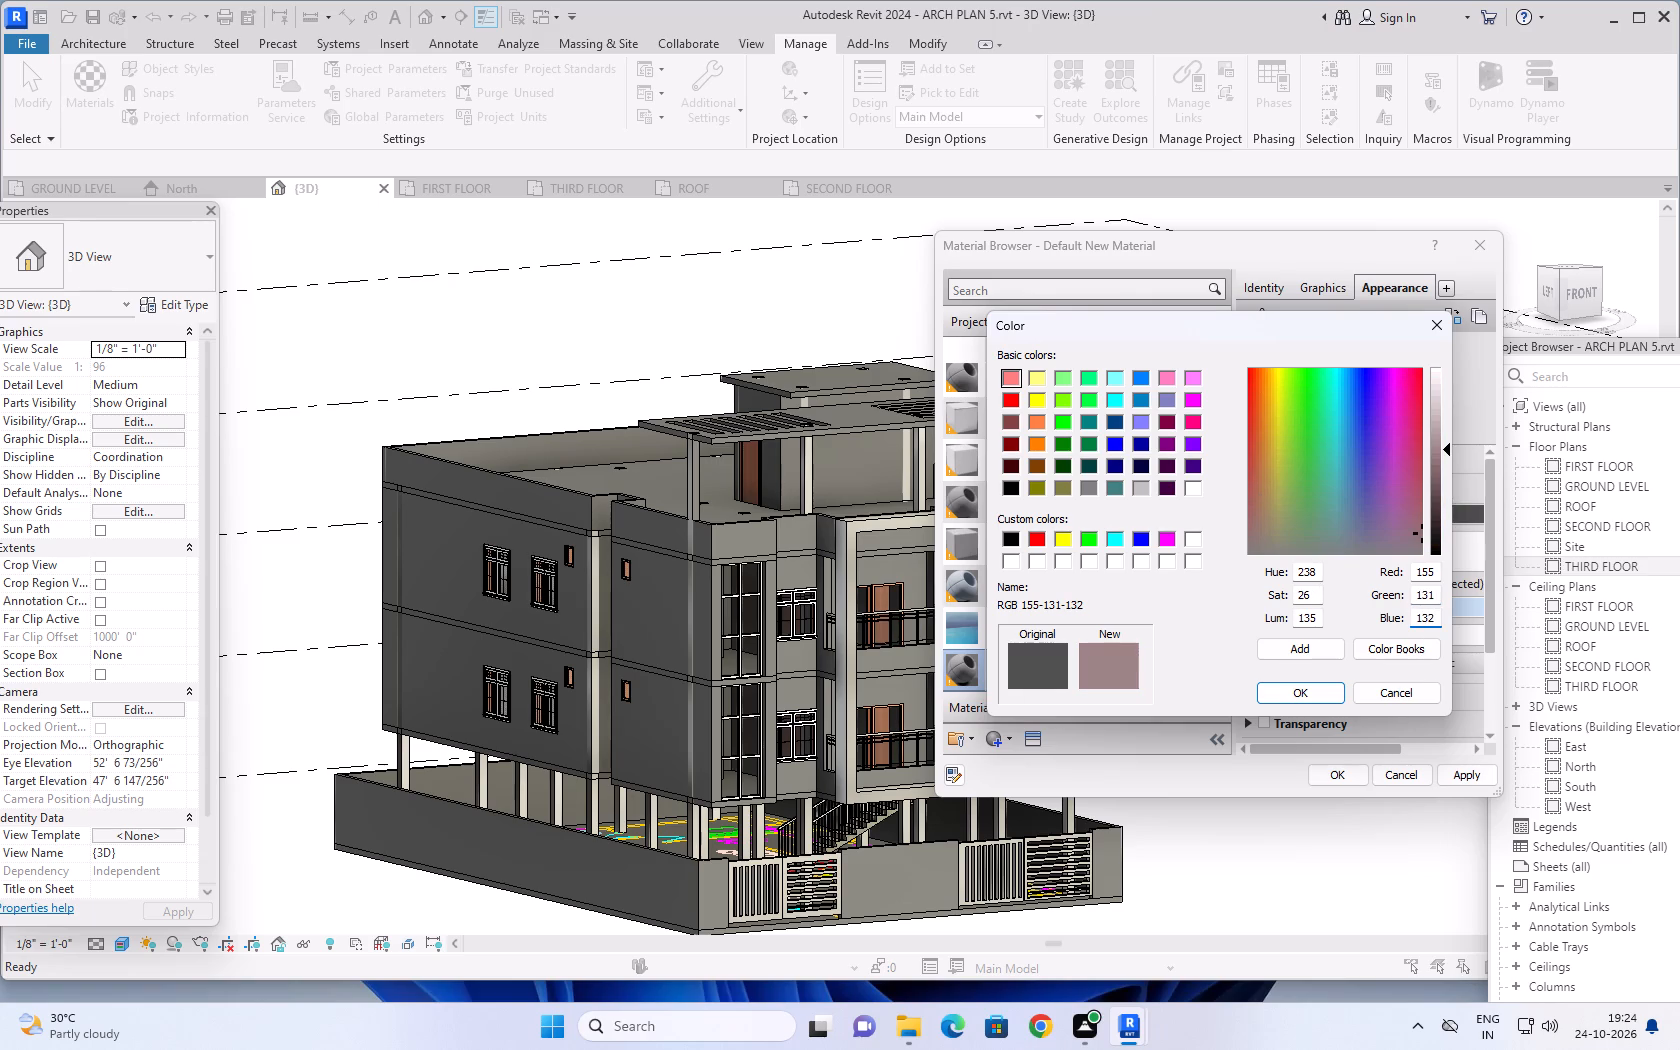
{"action": "left_click", "coordinate": [1324, 689]}
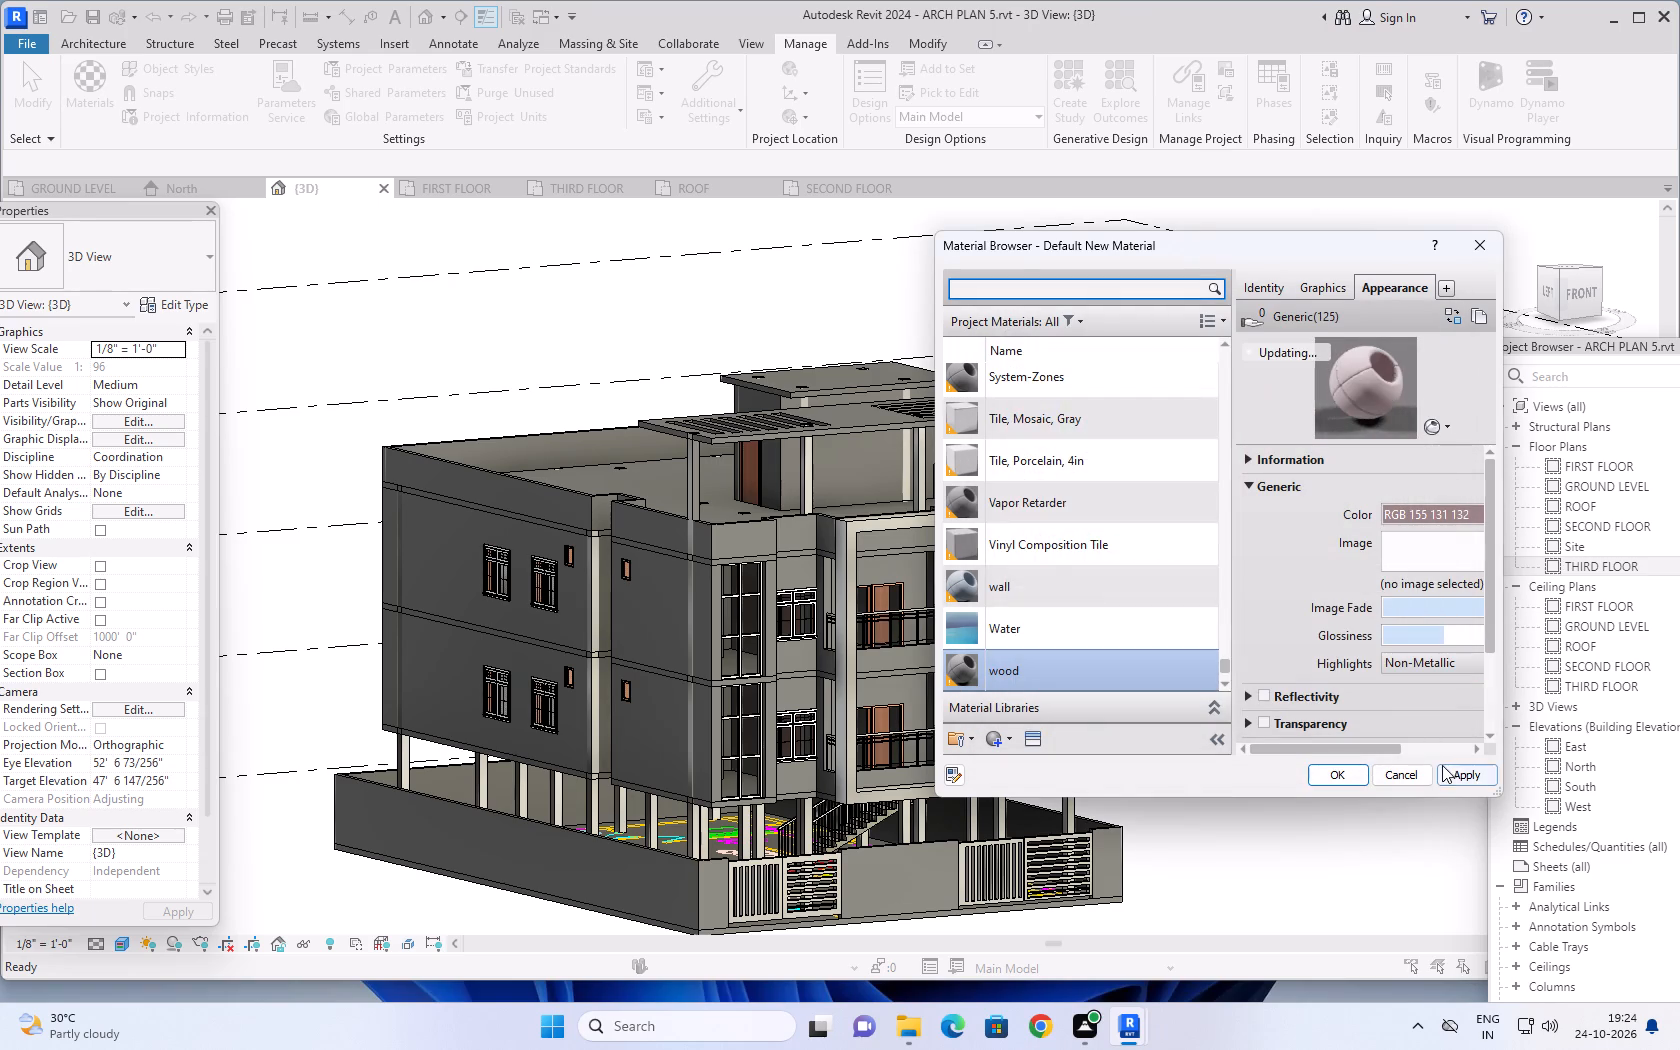
{"action": "left_click", "coordinate": [1449, 768]}
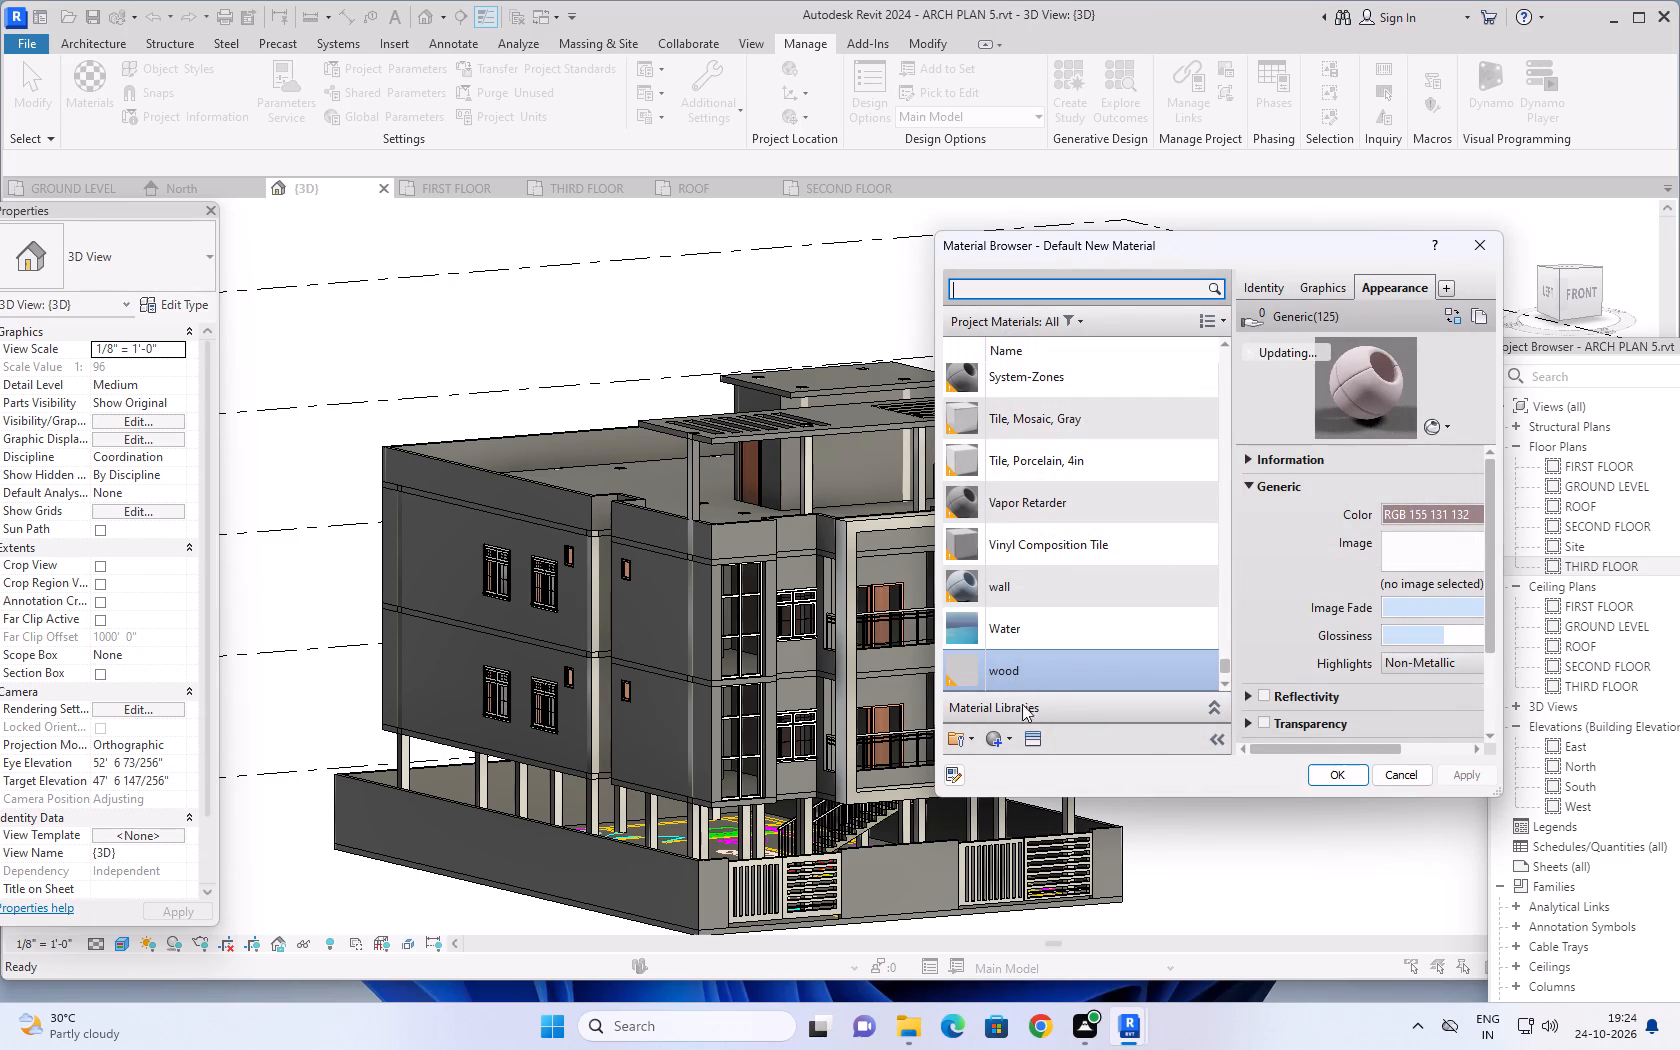
Create another new project material and name it wood 1.
{"action": "right_click", "coordinate": [1005, 736]}
{"action": "left_click", "coordinate": [1051, 761]}
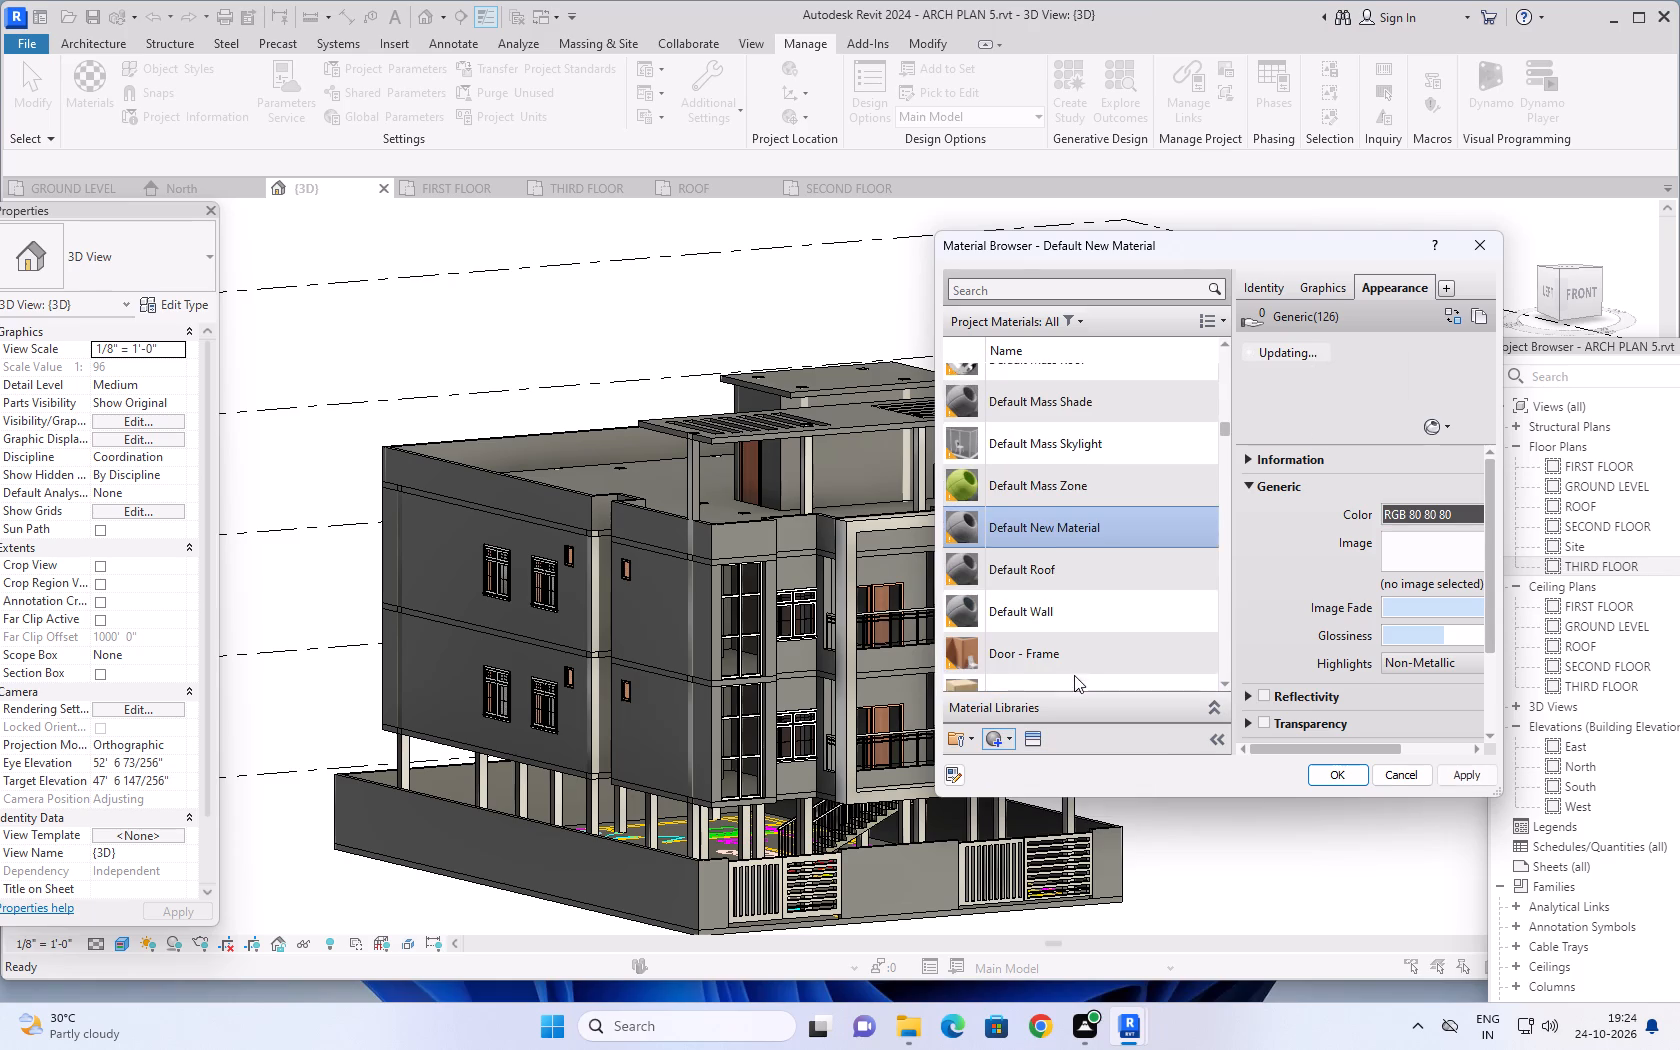
{"action": "right_click", "coordinate": [1135, 507]}
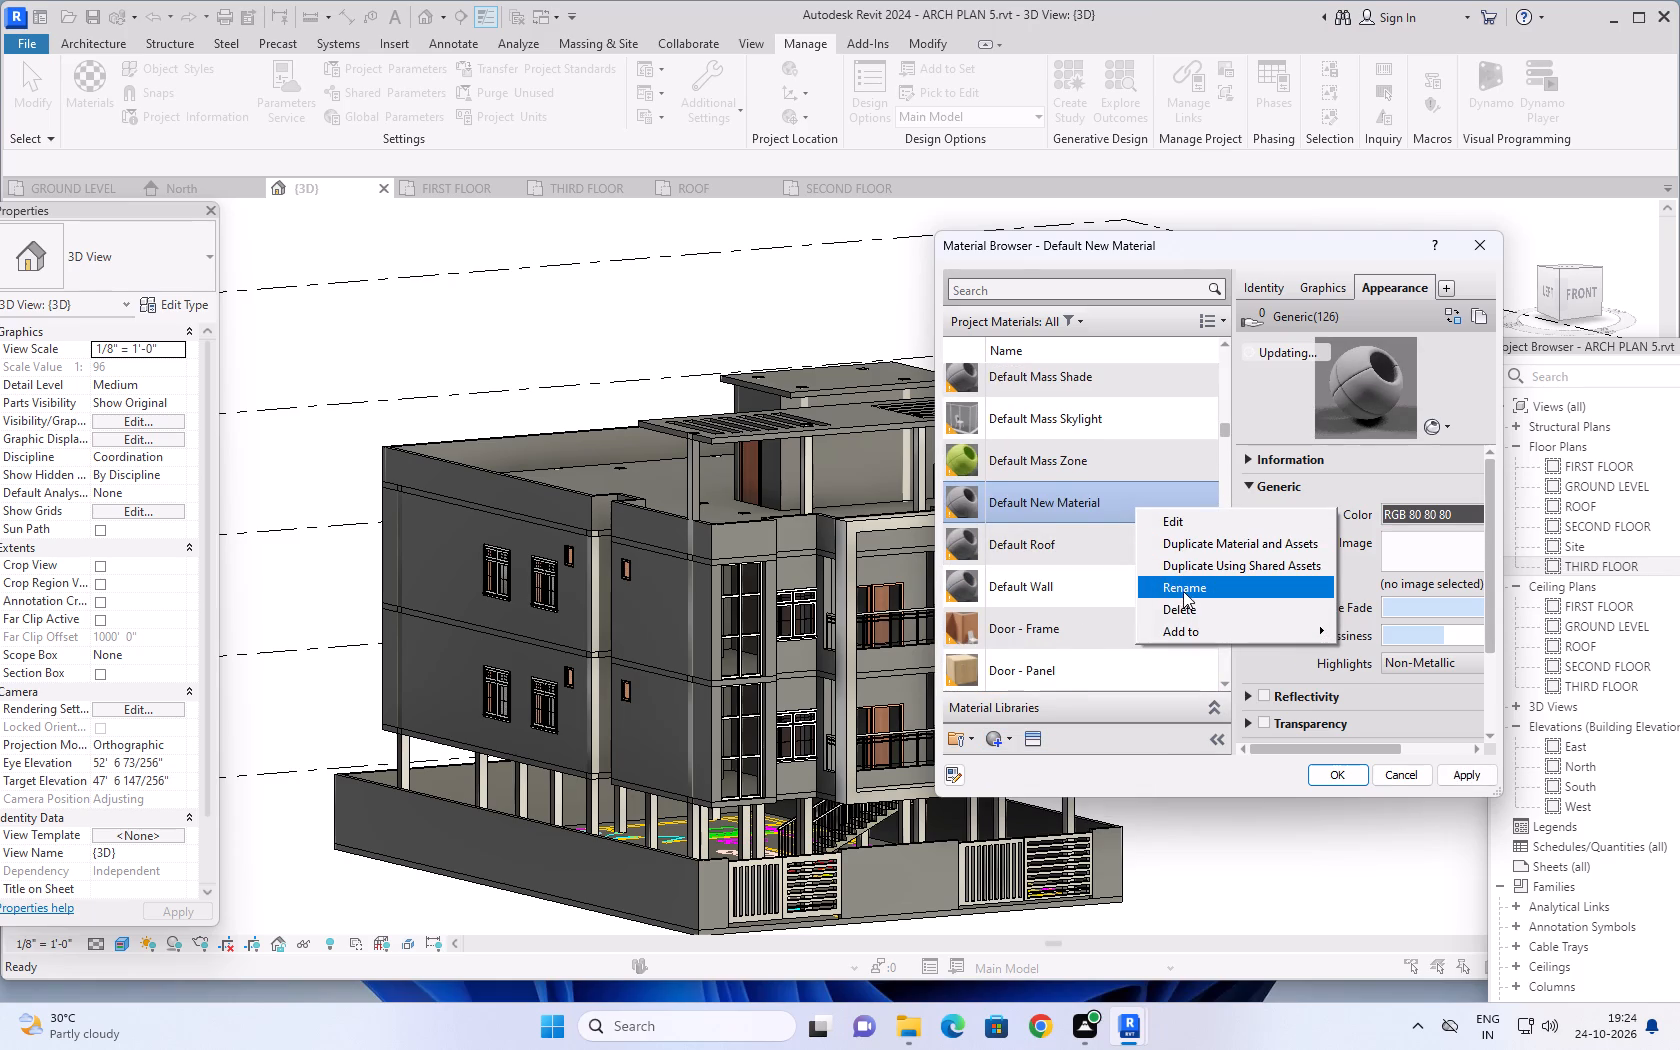
{"action": "left_click", "coordinate": [1183, 591]}
{"action": "type", "text": "wood"}
{"action": "key", "text": "space"}
{"action": "type", "text": "1"}
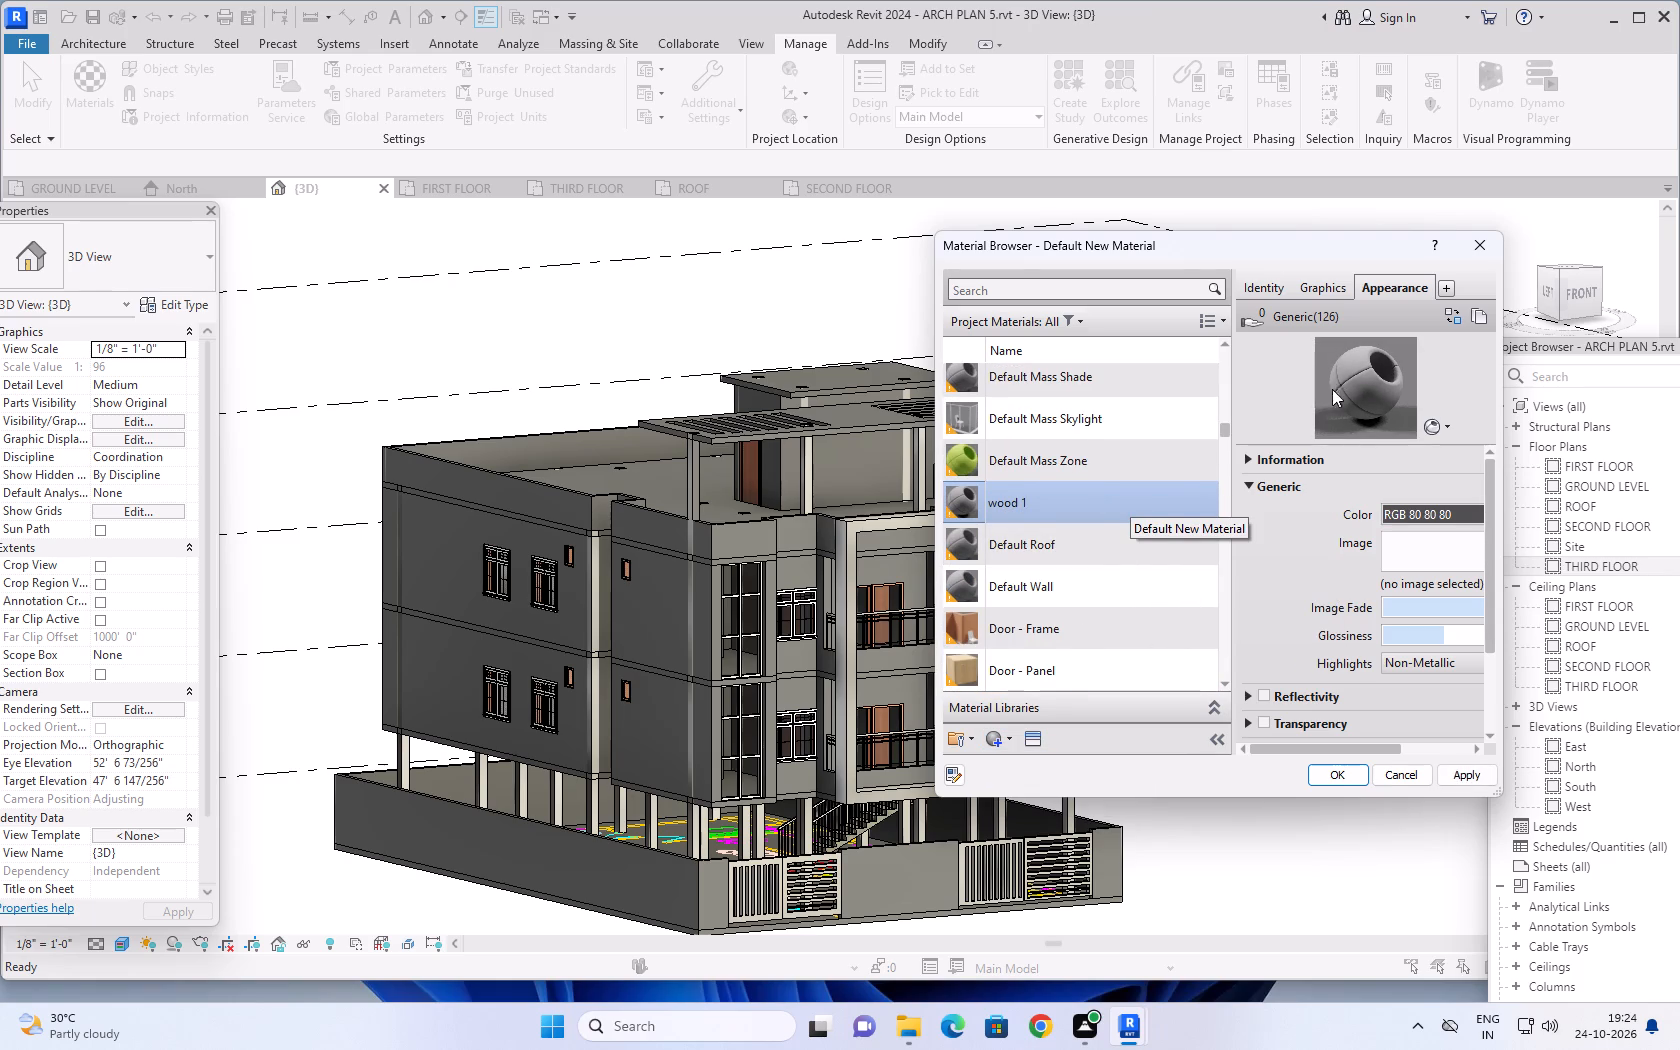
Make the wood 1 material's shading use its render appearance.
{"action": "left_click", "coordinate": [1340, 285]}
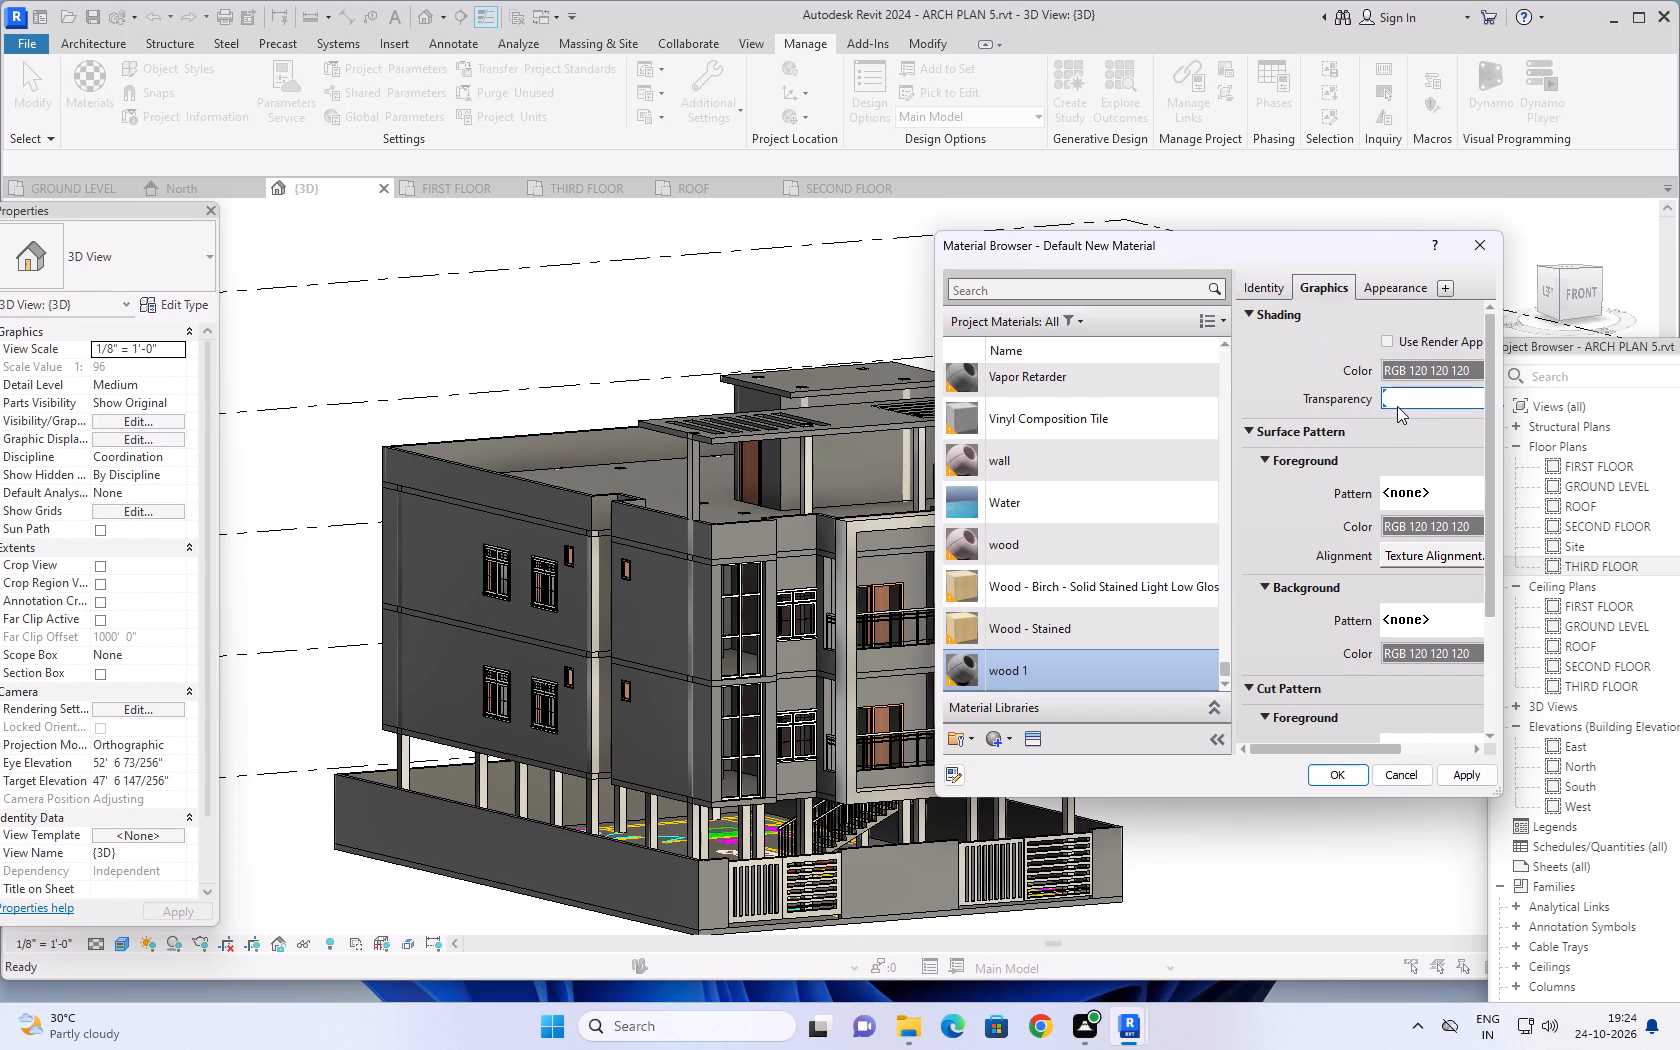
{"action": "left_click", "coordinate": [1388, 340]}
Set the wood 1 material's appearance colour to RGB 88, 94, 108, apply it and close the materials.
{"action": "left_click", "coordinate": [1395, 286]}
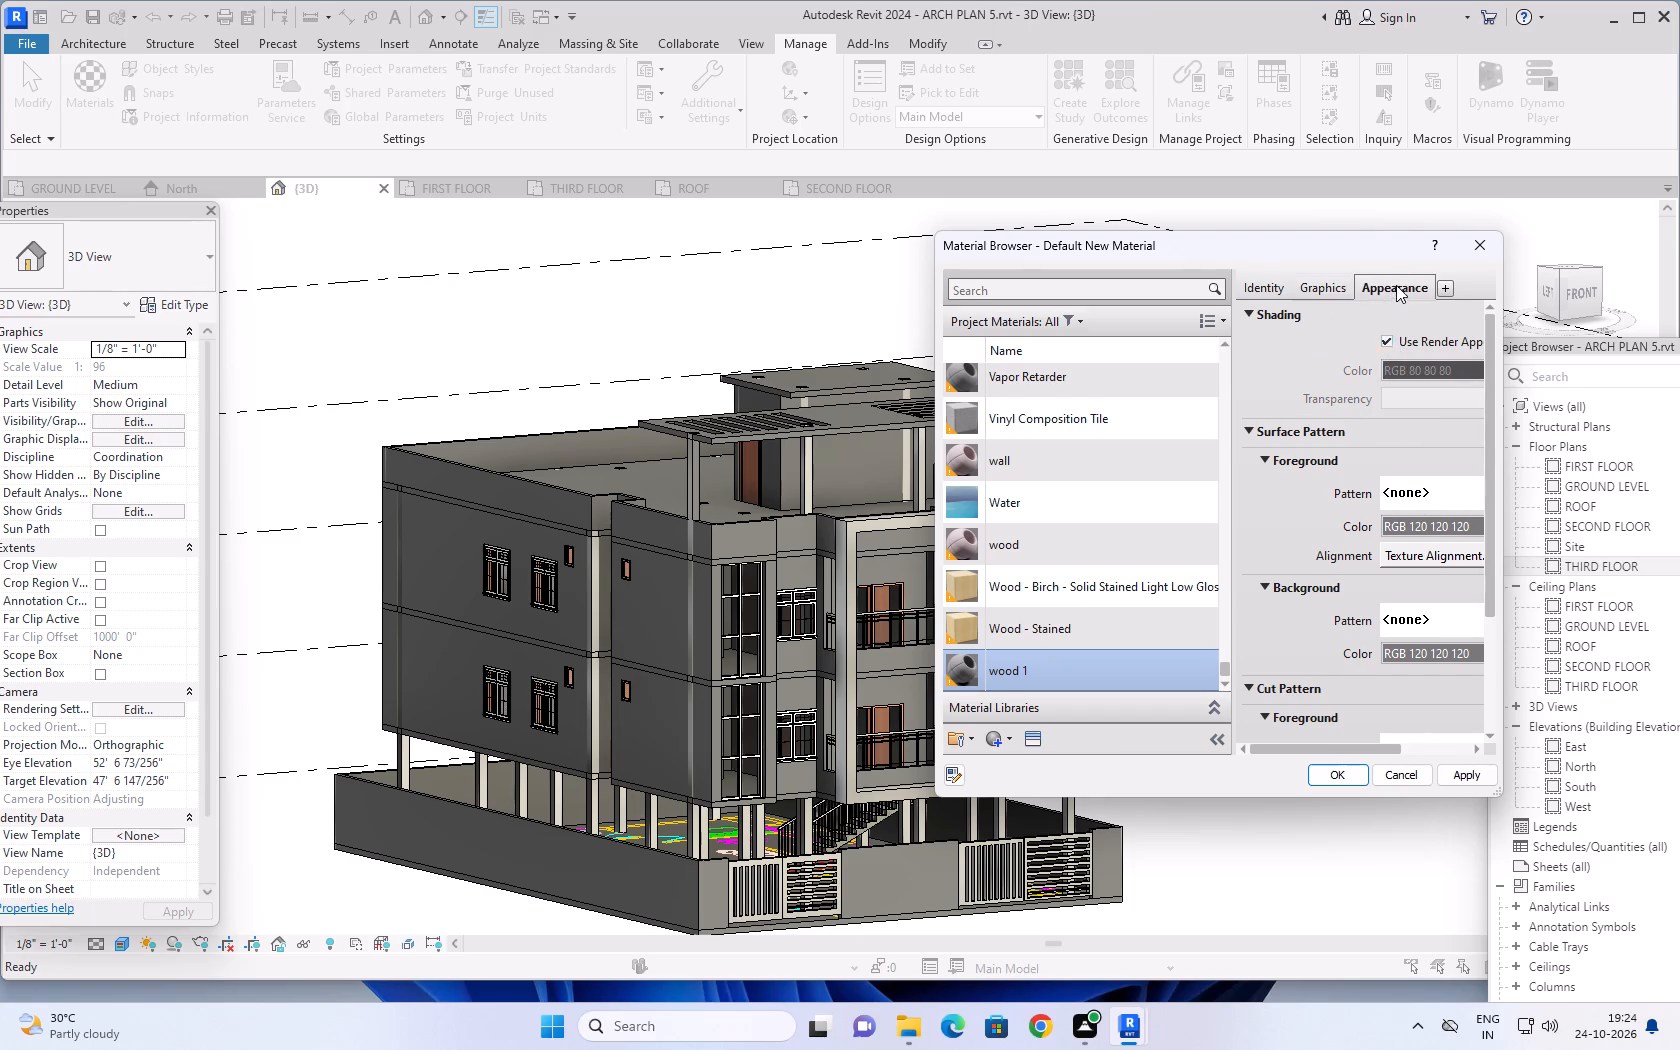
{"action": "left_click", "coordinate": [1442, 514]}
{"action": "left_click_drag", "start_coordinate": [1431, 567], "coordinate": [1413, 571]}
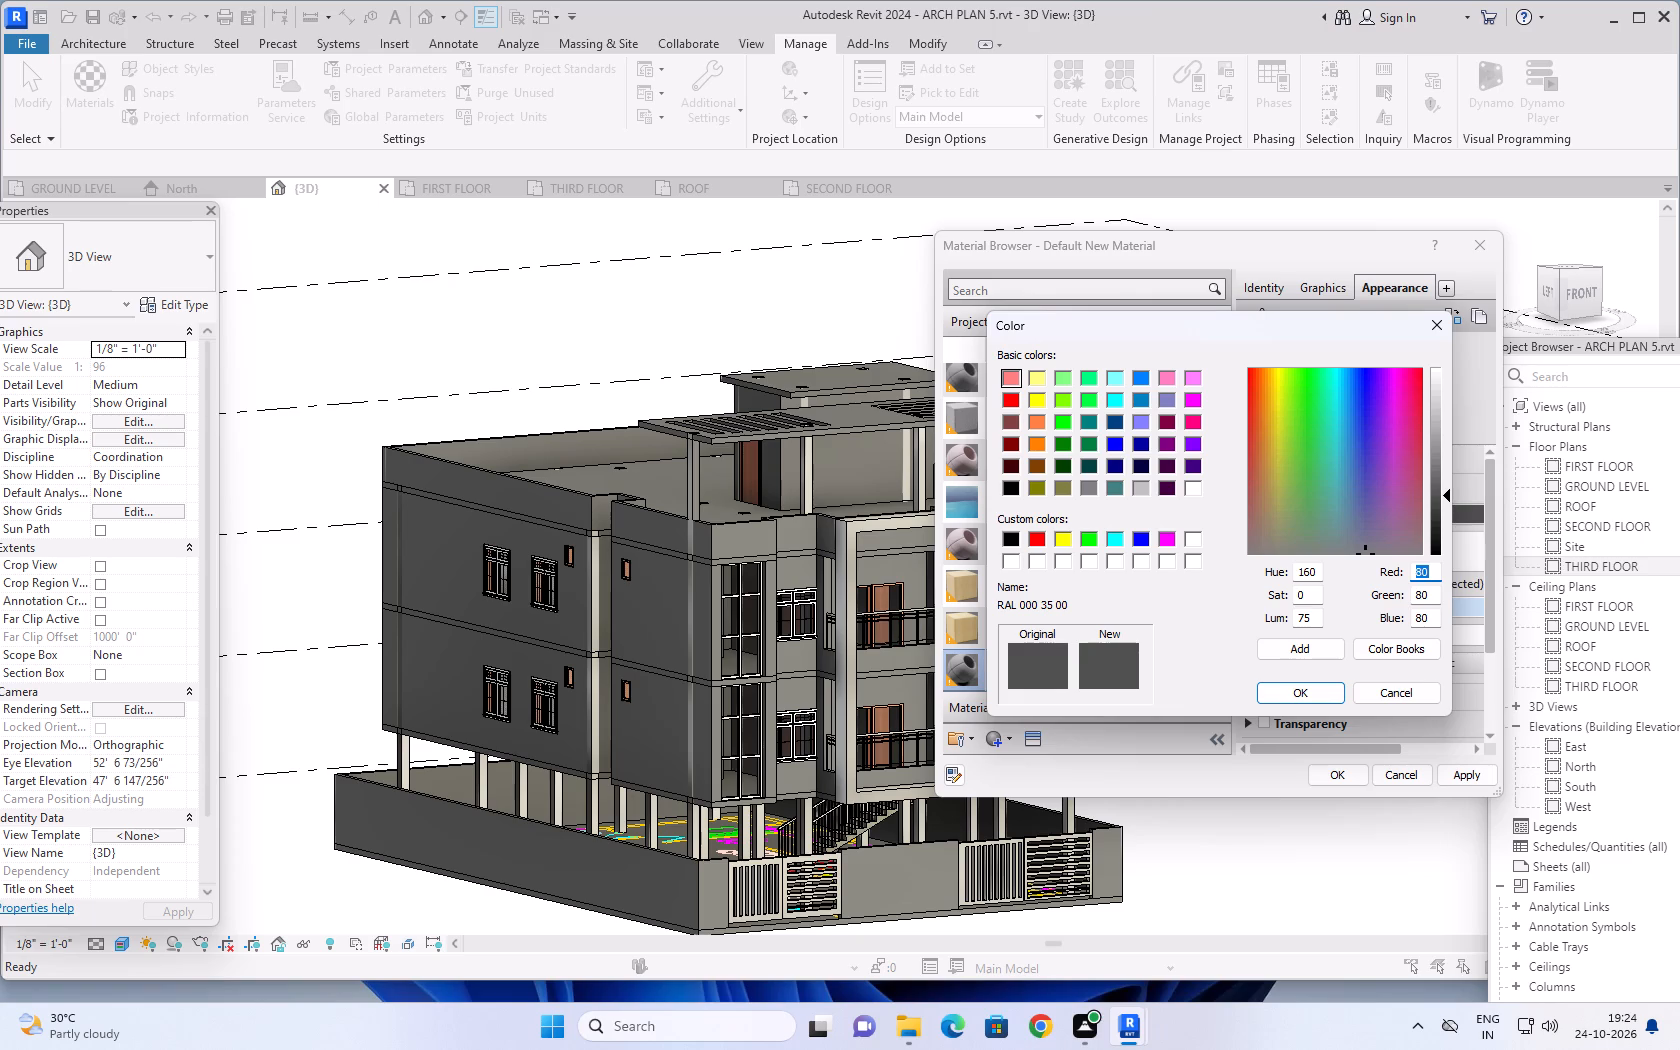
{"action": "type", "text": "88"}
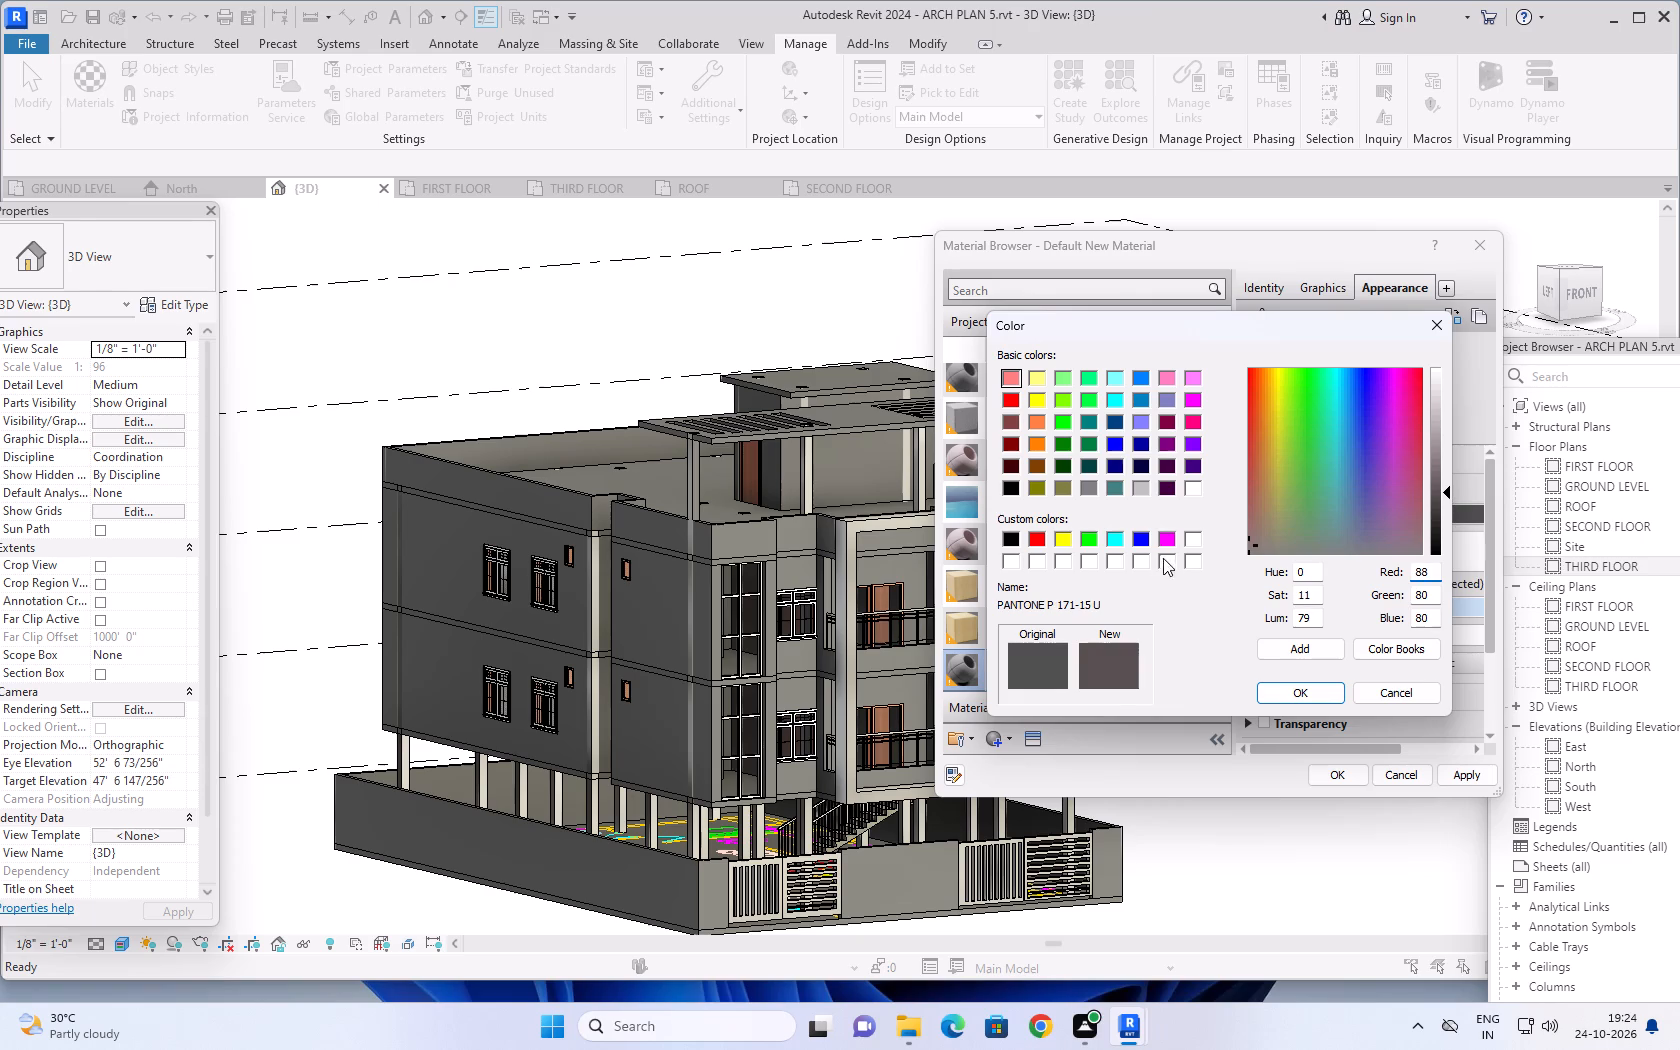
{"action": "left_click_drag", "start_coordinate": [1429, 593], "coordinate": [1401, 596]}
{"action": "type", "text": "94"}
{"action": "left_click_drag", "start_coordinate": [1428, 618], "coordinate": [1403, 621]}
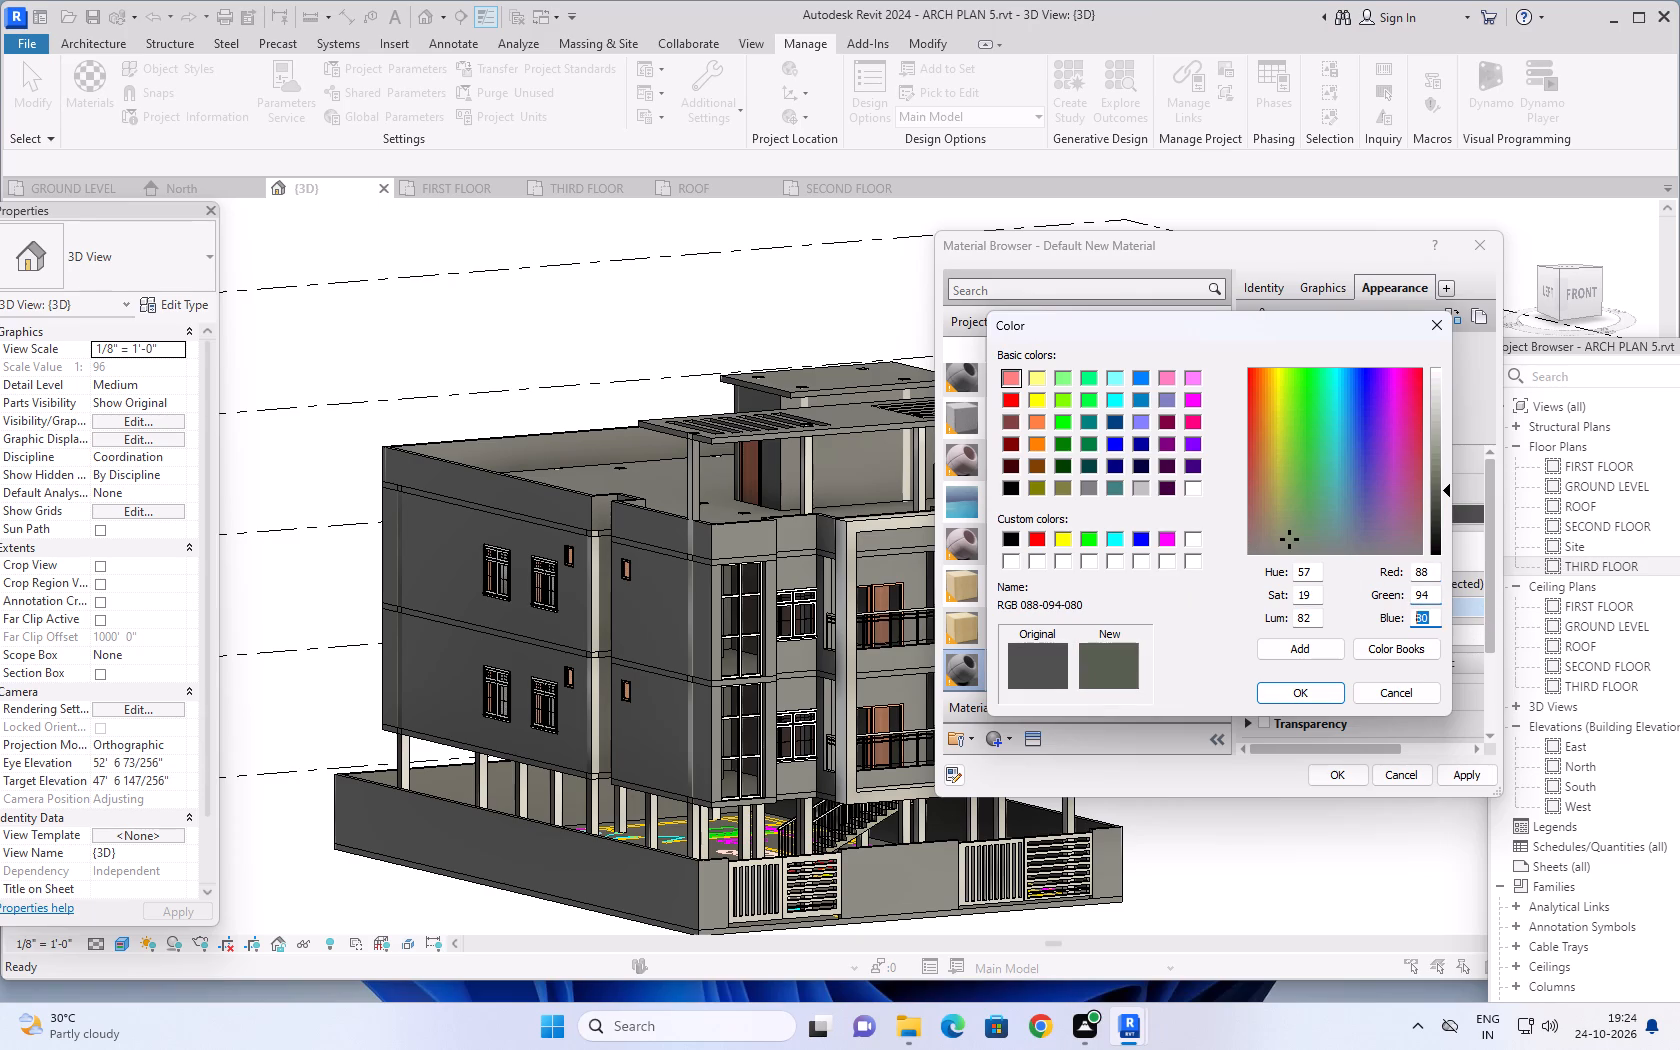
{"action": "left_click_drag", "start_coordinate": [1403, 621], "coordinate": [1397, 621]}
{"action": "type", "text": "108"}
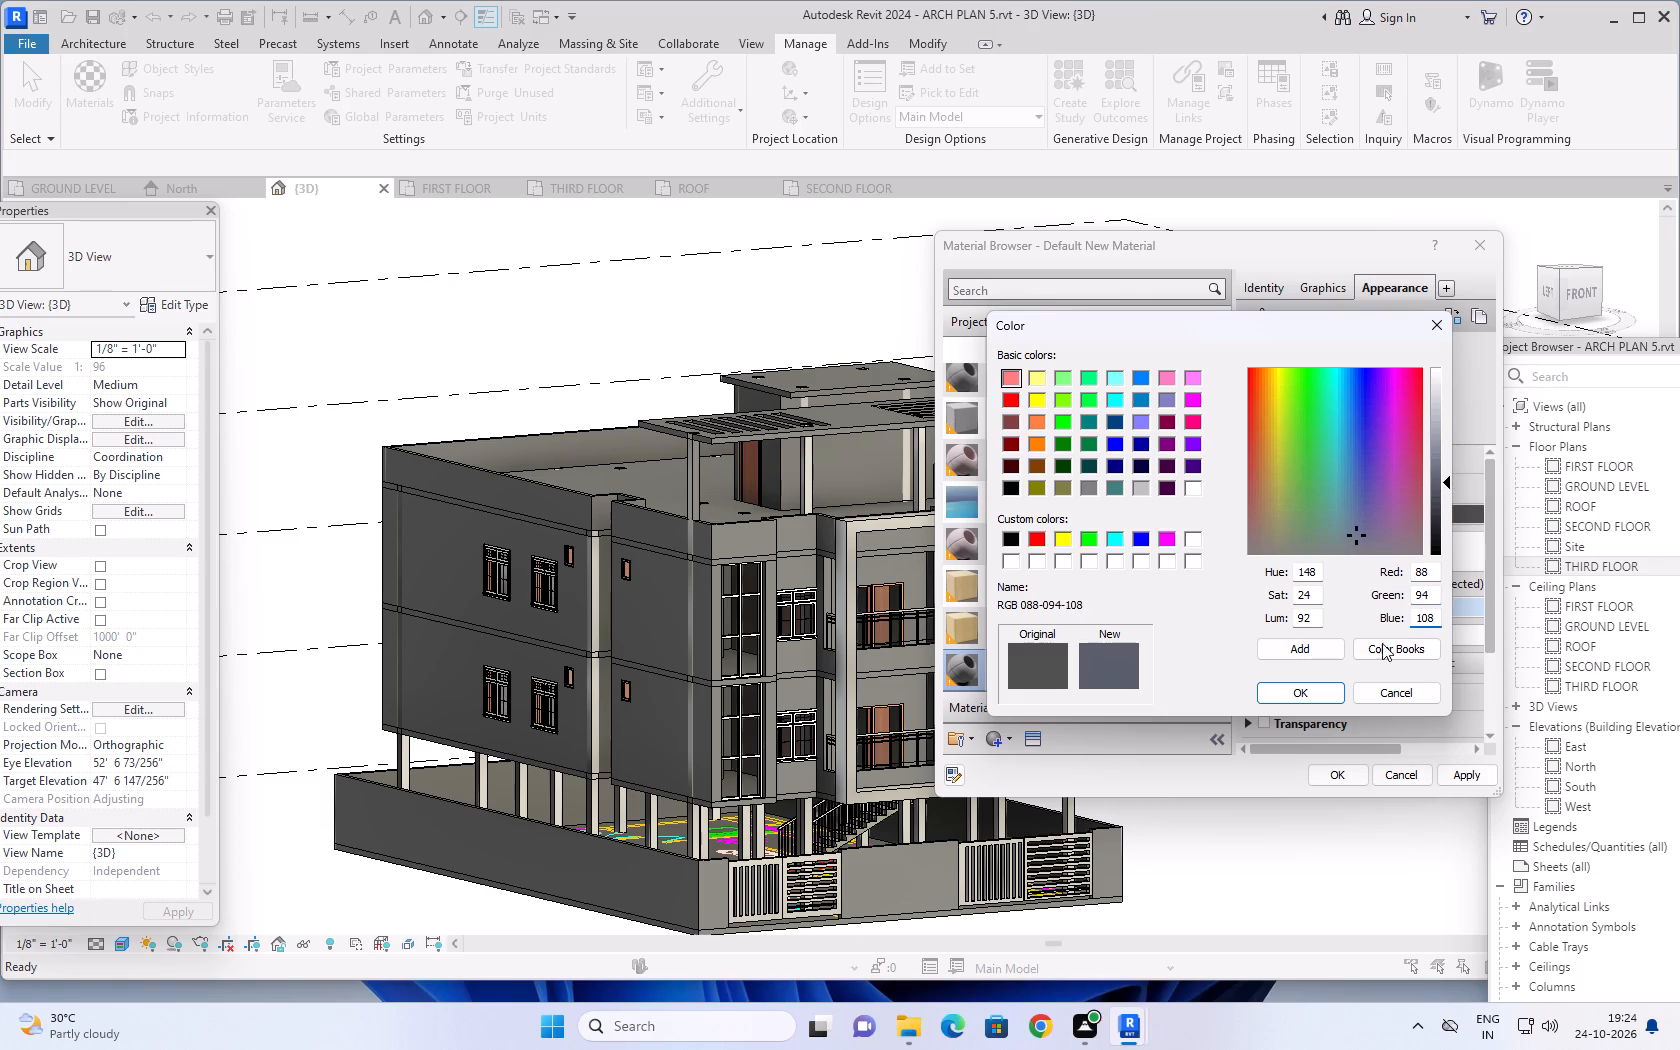
{"action": "left_click", "coordinate": [1320, 690]}
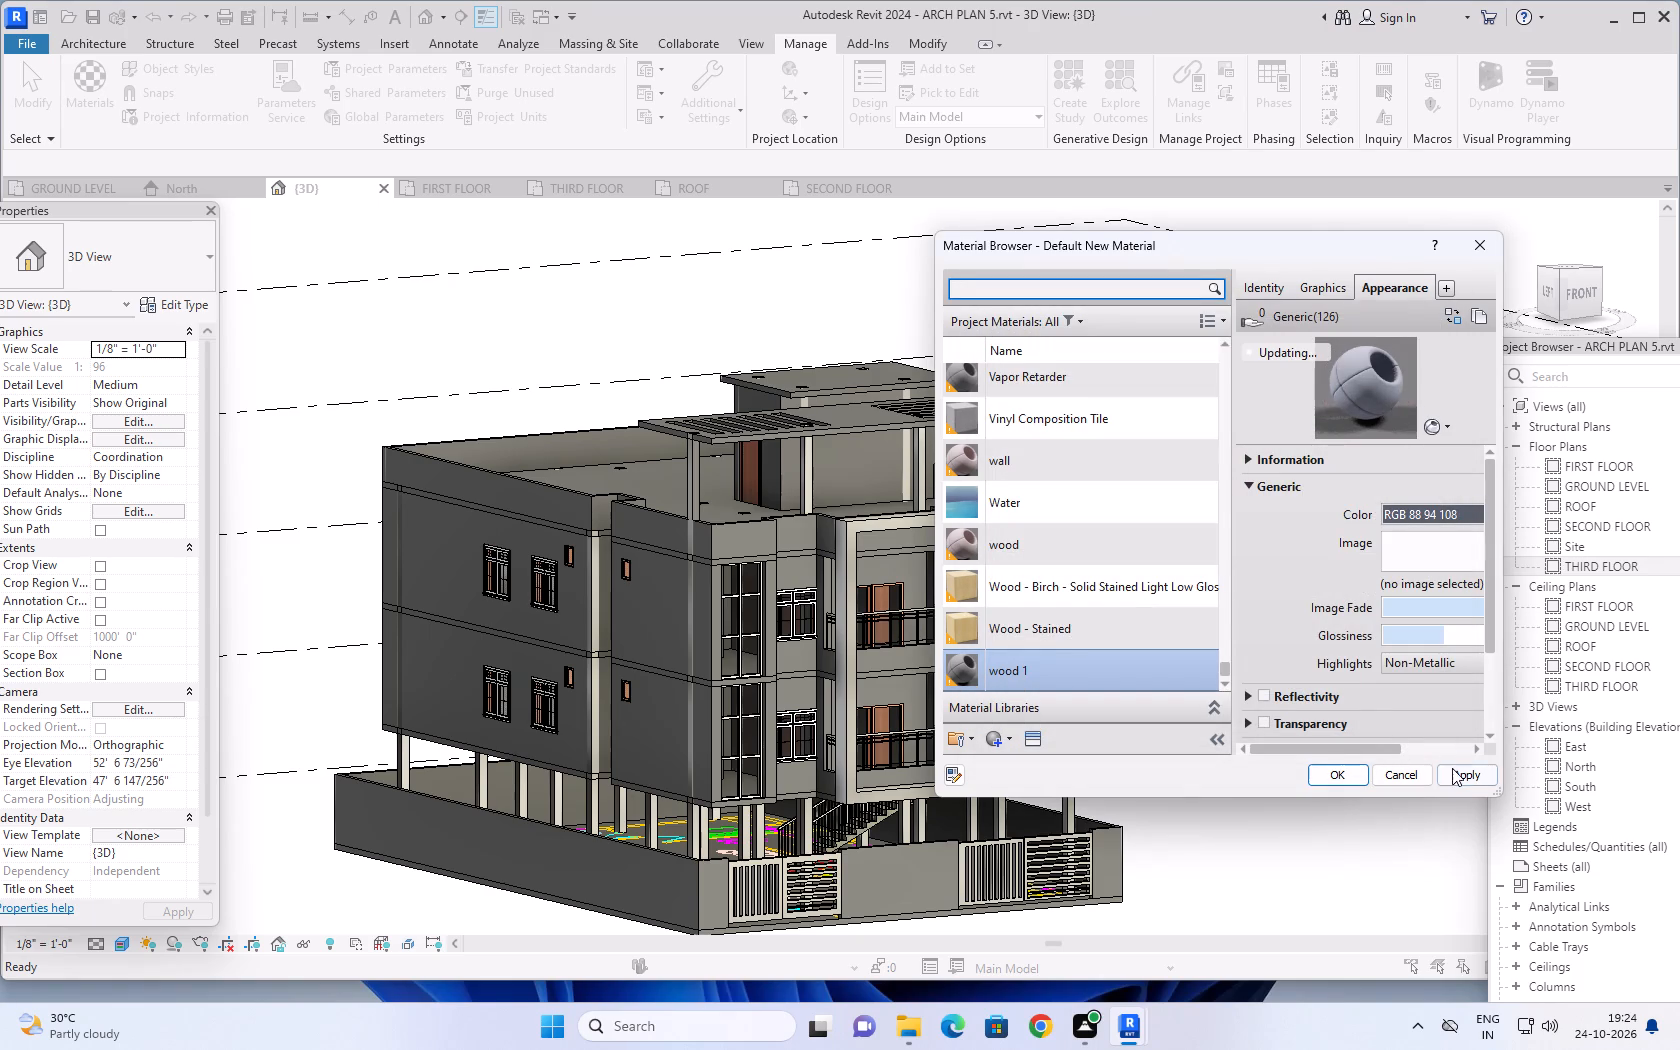
{"action": "left_click", "coordinate": [1456, 771]}
{"action": "left_click", "coordinate": [1334, 770]}
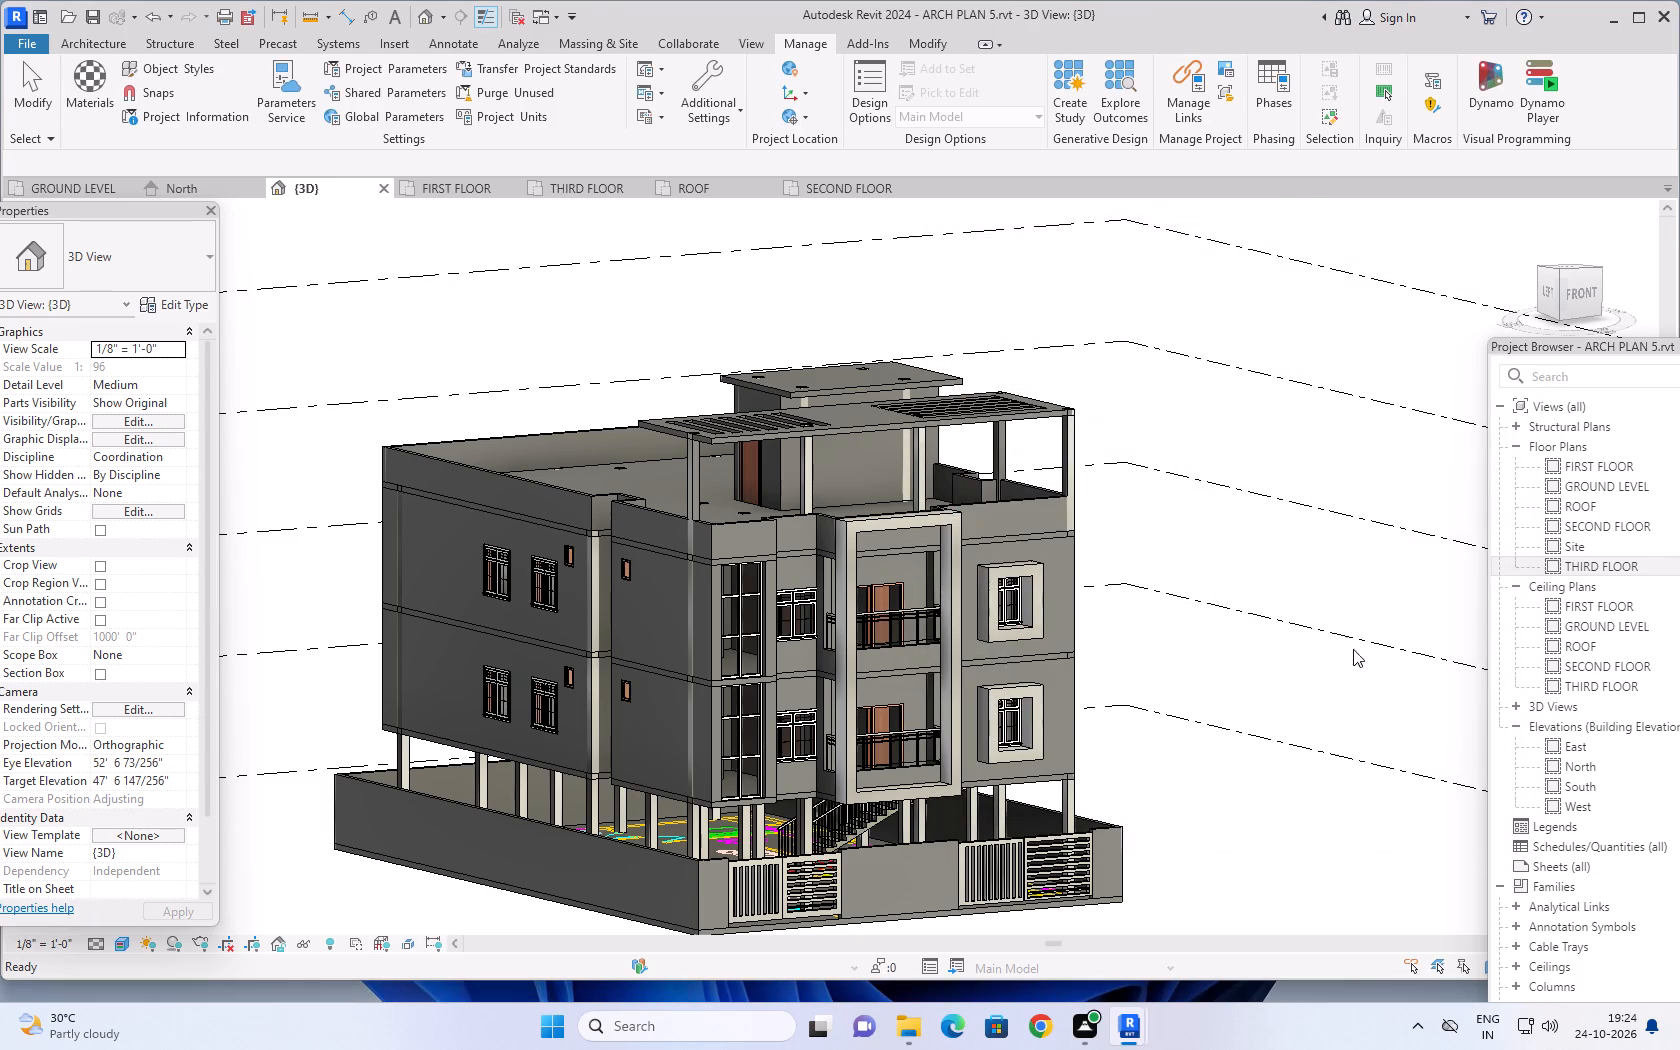
Assign the wall material to the structure layer of the 9" basic wall type and apply it.
{"action": "scroll", "coordinate": [1011, 322], "scroll_direction": "down", "scroll_amount": 1}
{"action": "middle_click_drag", "start_coordinate": [1100, 345], "coordinate": [1218, 332]}
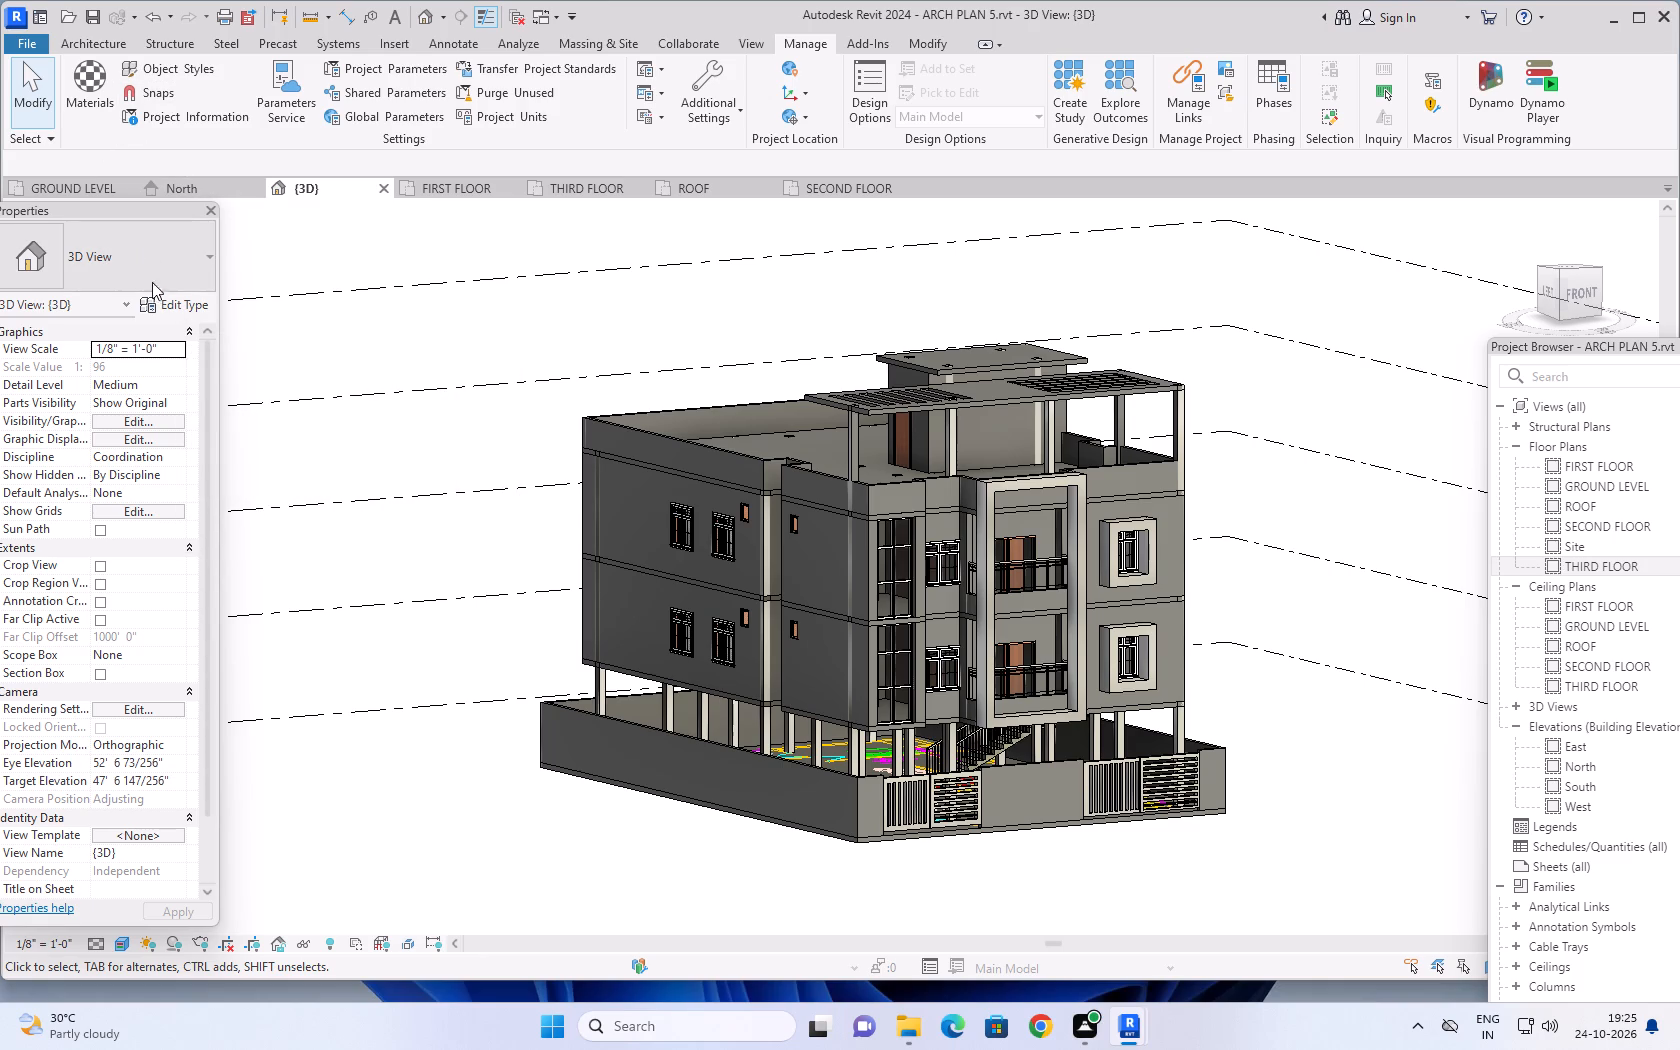
{"action": "left_click", "coordinate": [88, 42]}
{"action": "left_click", "coordinate": [81, 74]}
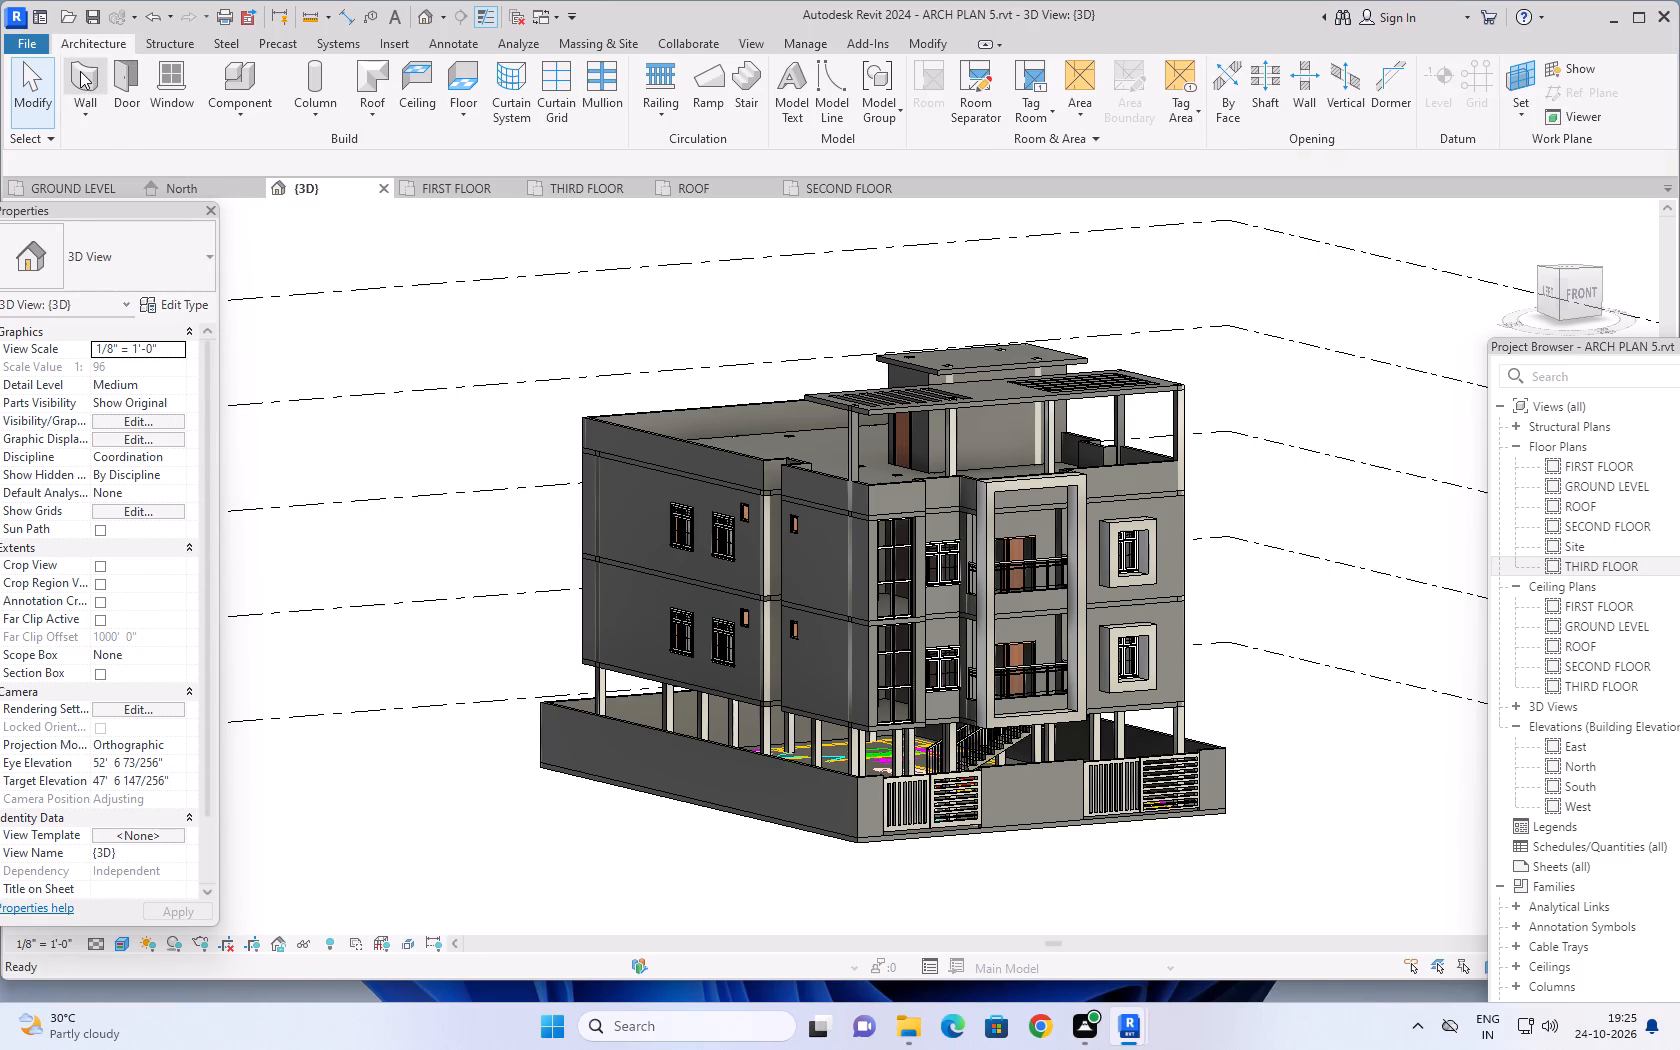
{"action": "left_click", "coordinate": [178, 254]}
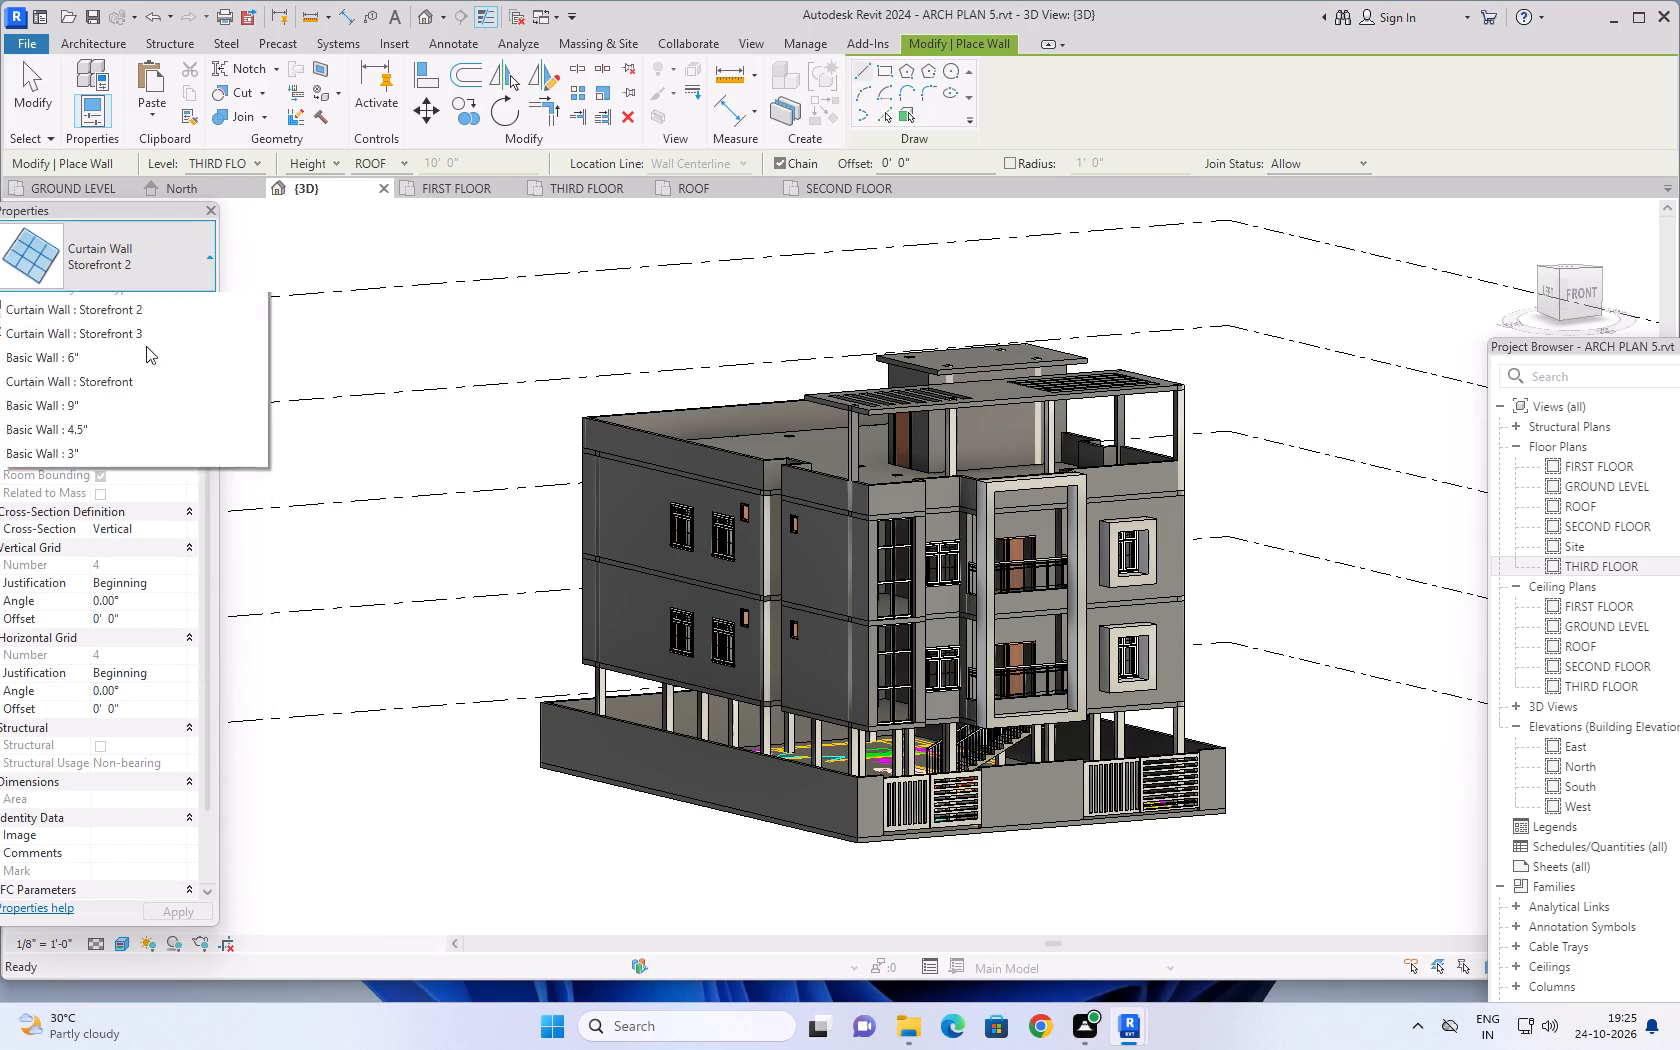
{"action": "scroll", "coordinate": [115, 392], "scroll_direction": "up", "scroll_amount": 20}
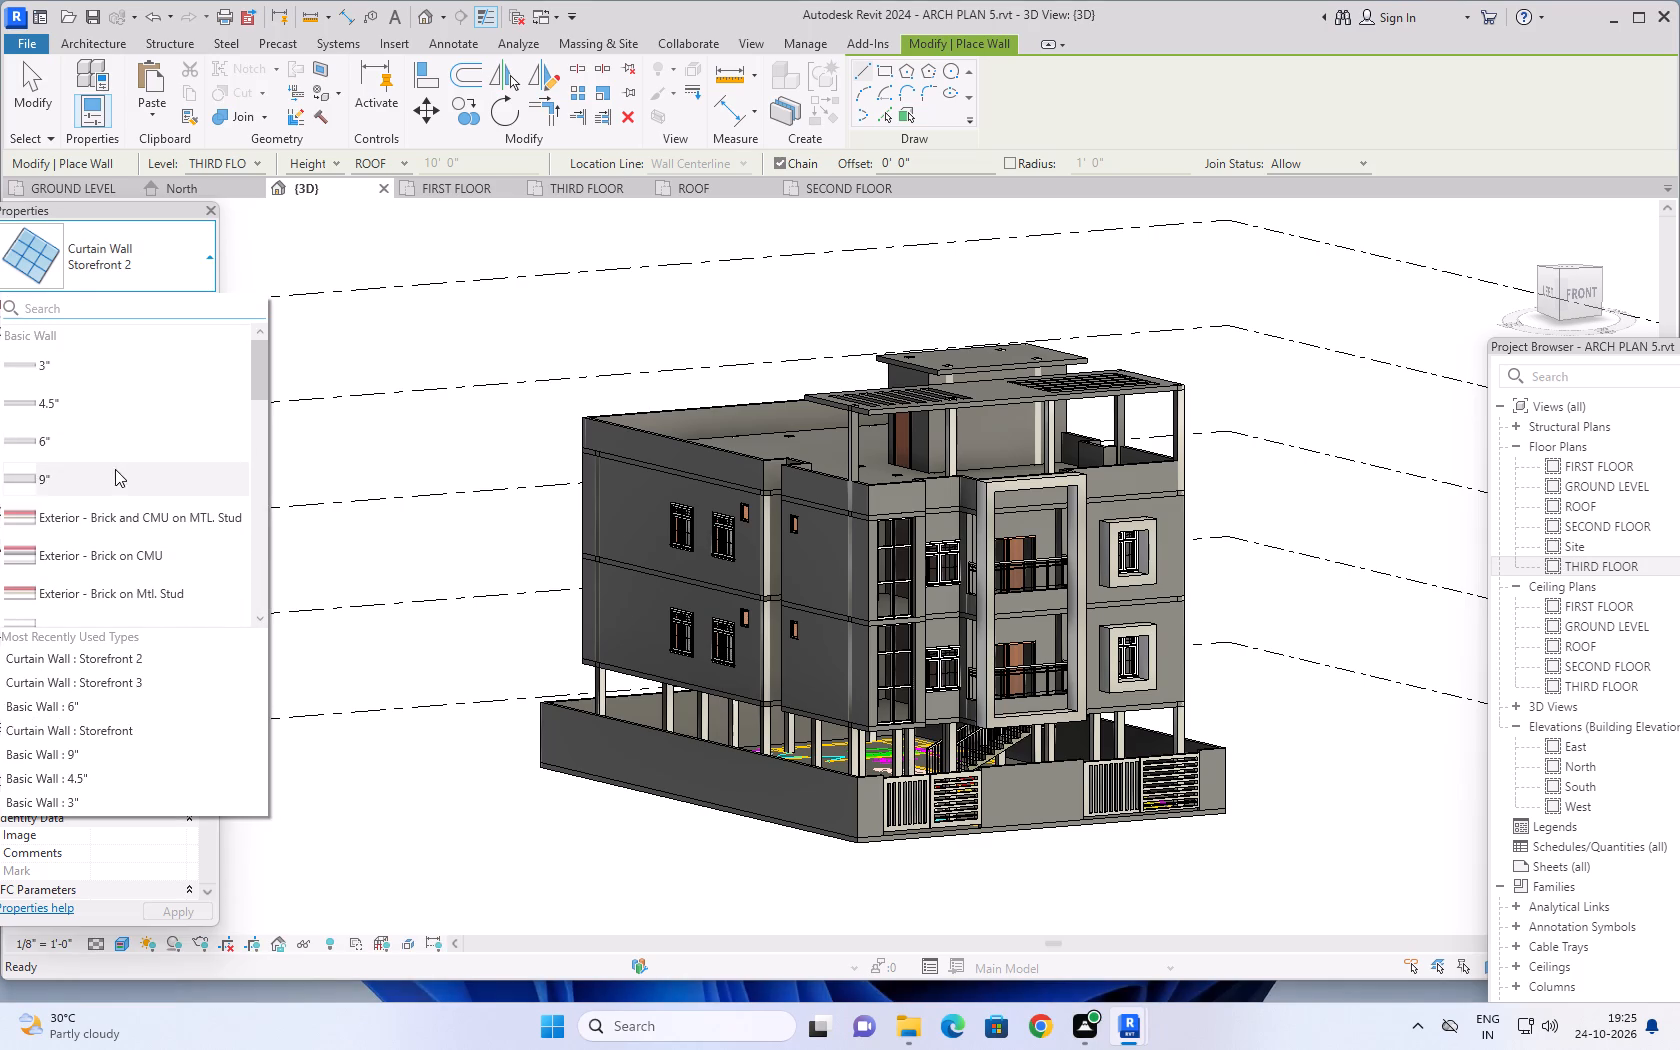
{"action": "left_click", "coordinate": [115, 470]}
{"action": "left_click", "coordinate": [163, 299]}
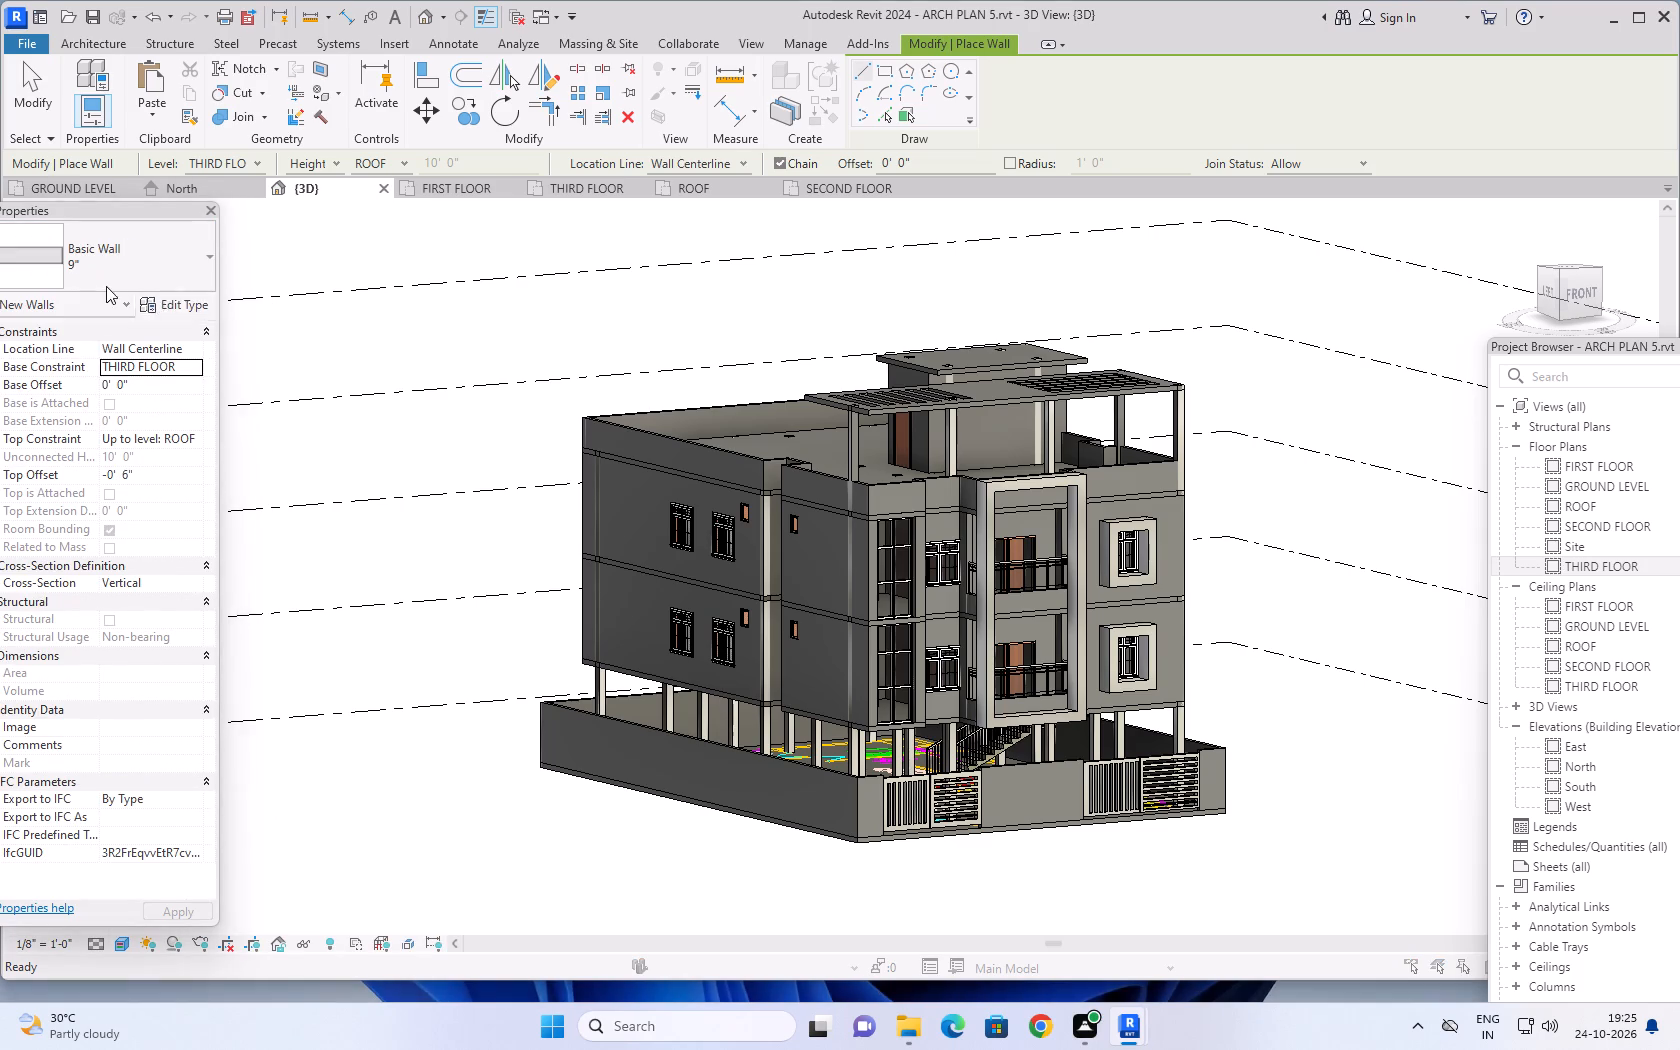
{"action": "left_click", "coordinate": [1009, 463]}
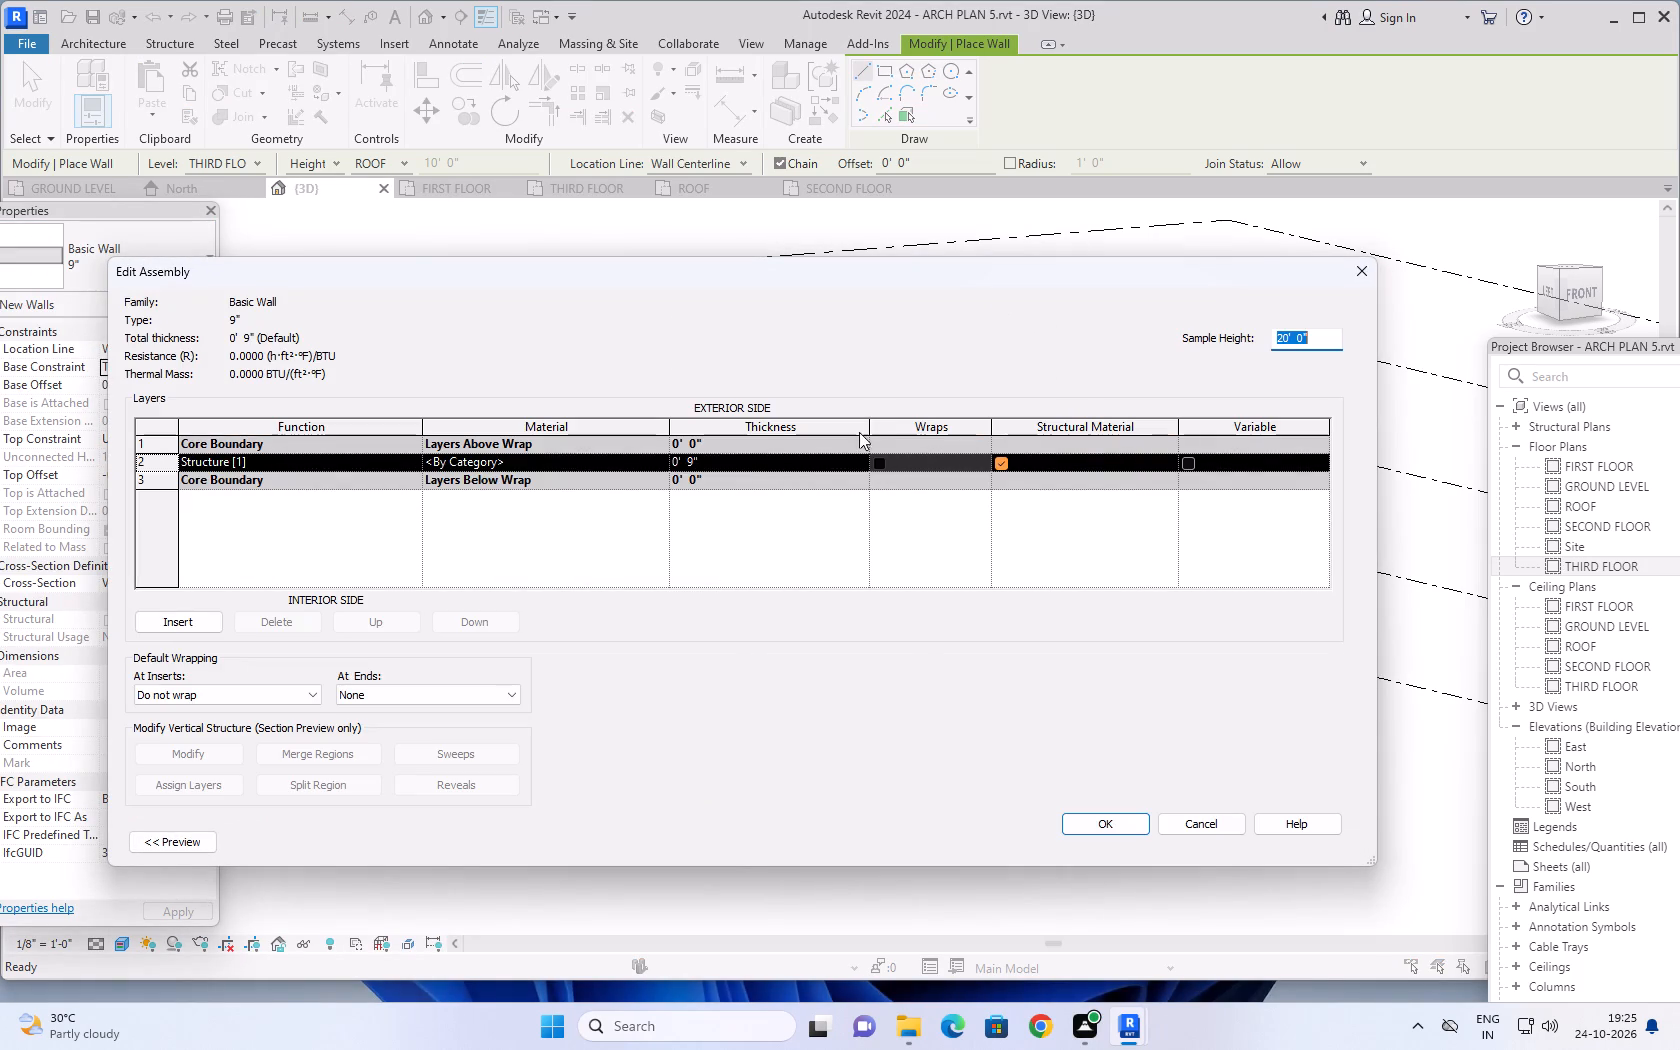
{"action": "left_click", "coordinate": [658, 464]}
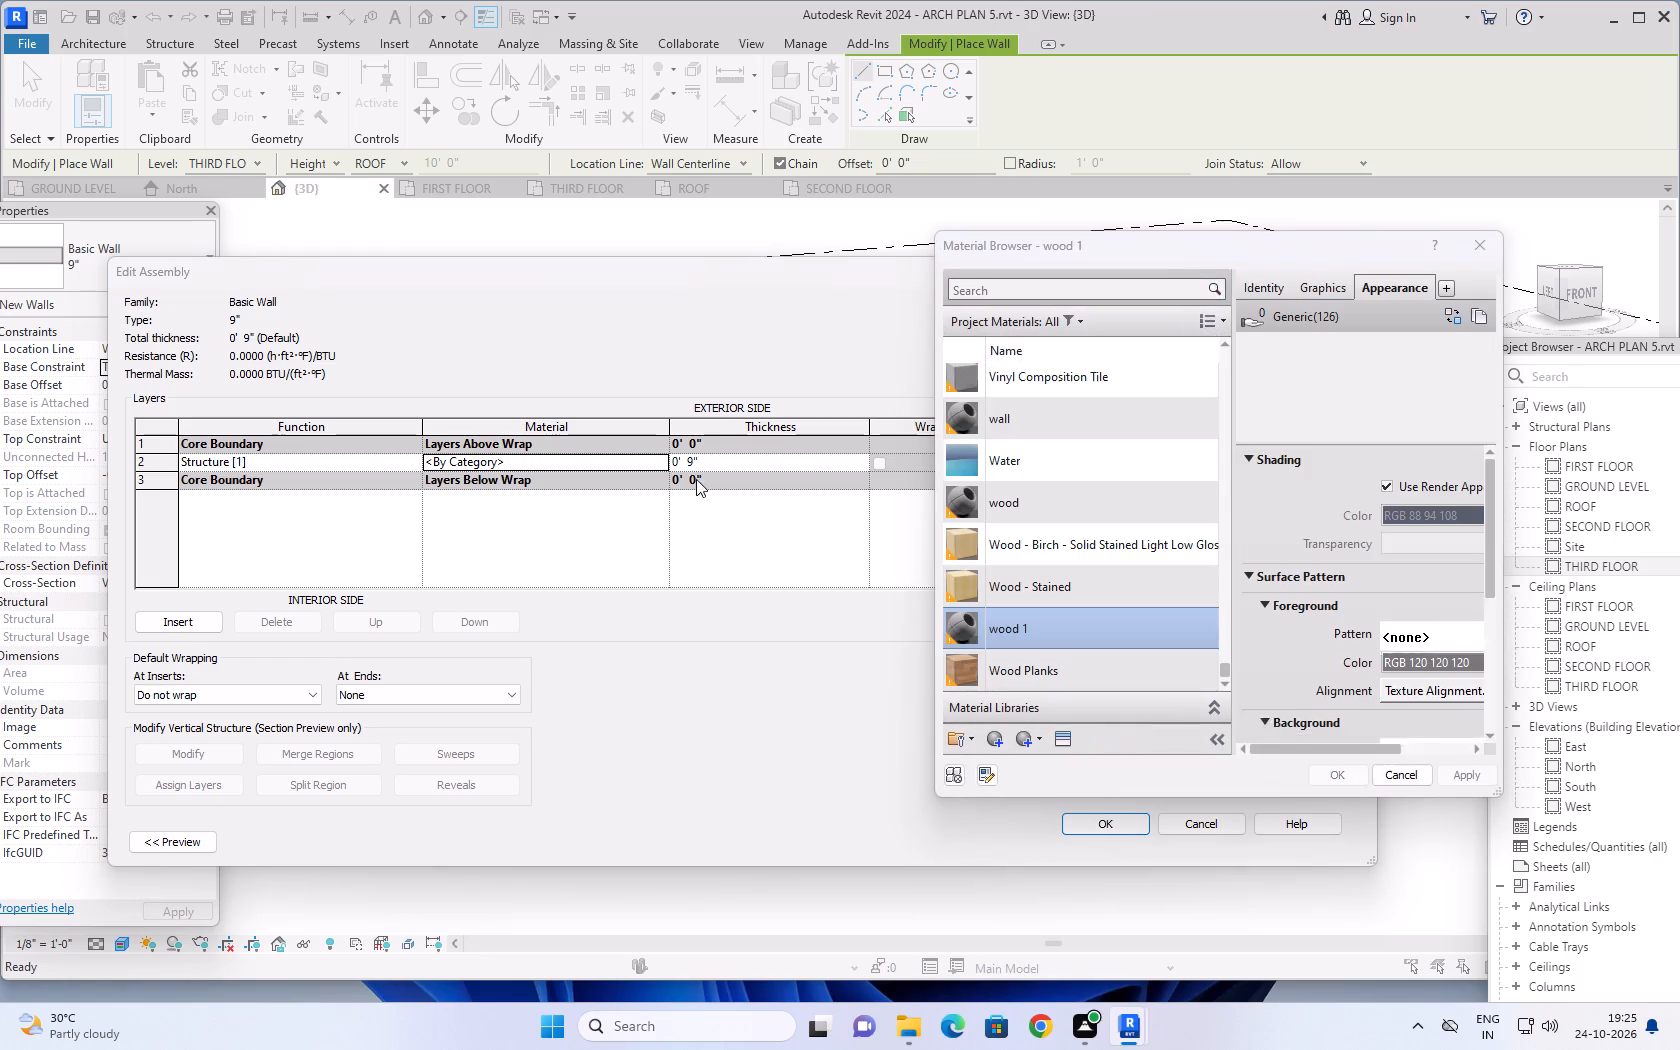
{"action": "left_click", "coordinate": [1067, 422]}
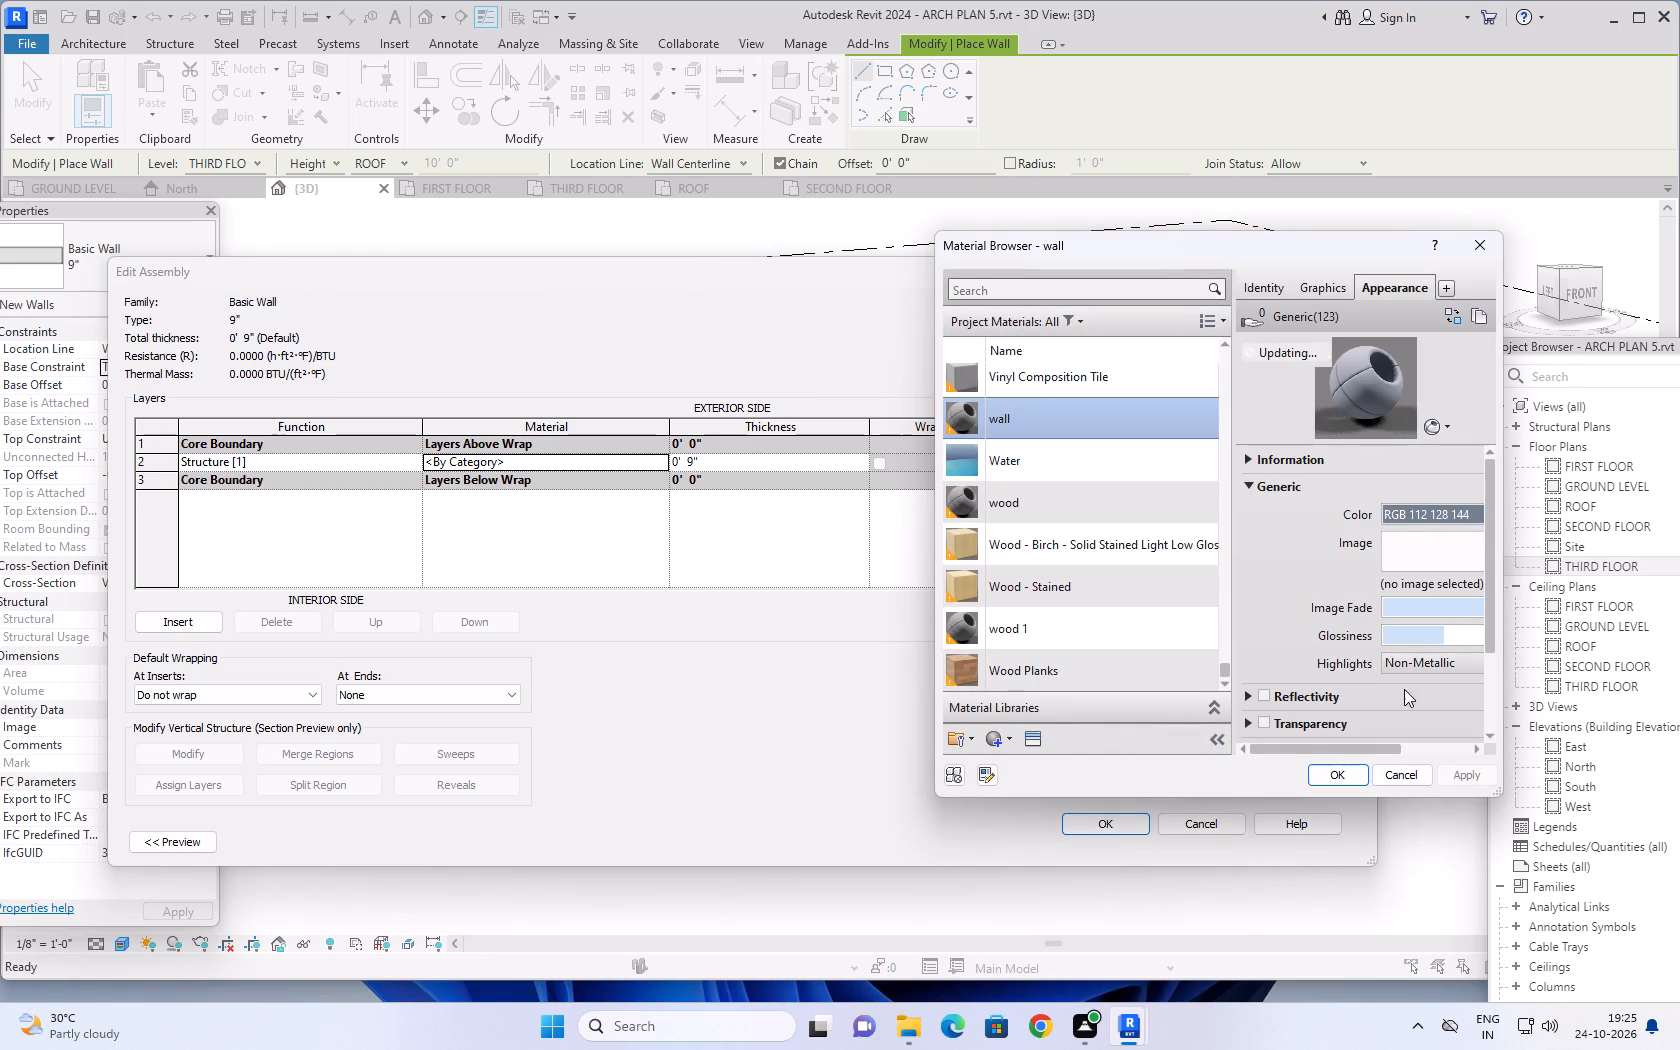
{"action": "left_click", "coordinate": [1357, 773]}
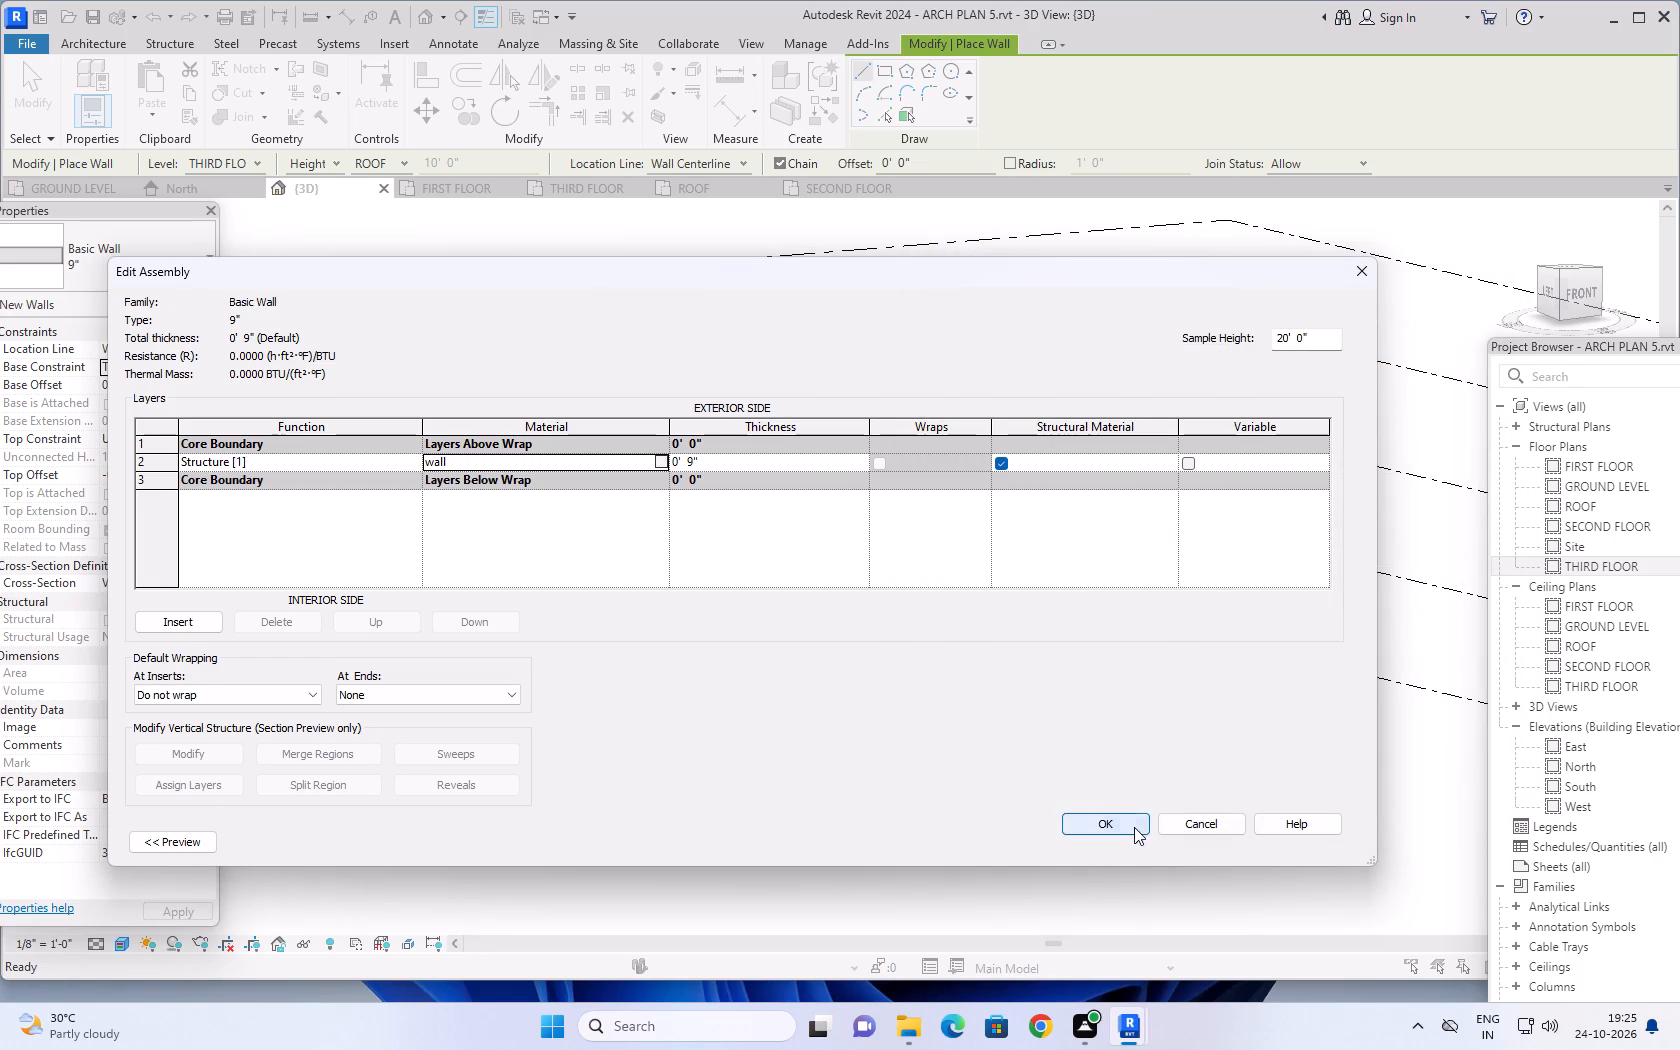
{"action": "left_click", "coordinate": [1134, 827]}
{"action": "left_click", "coordinate": [1325, 838]}
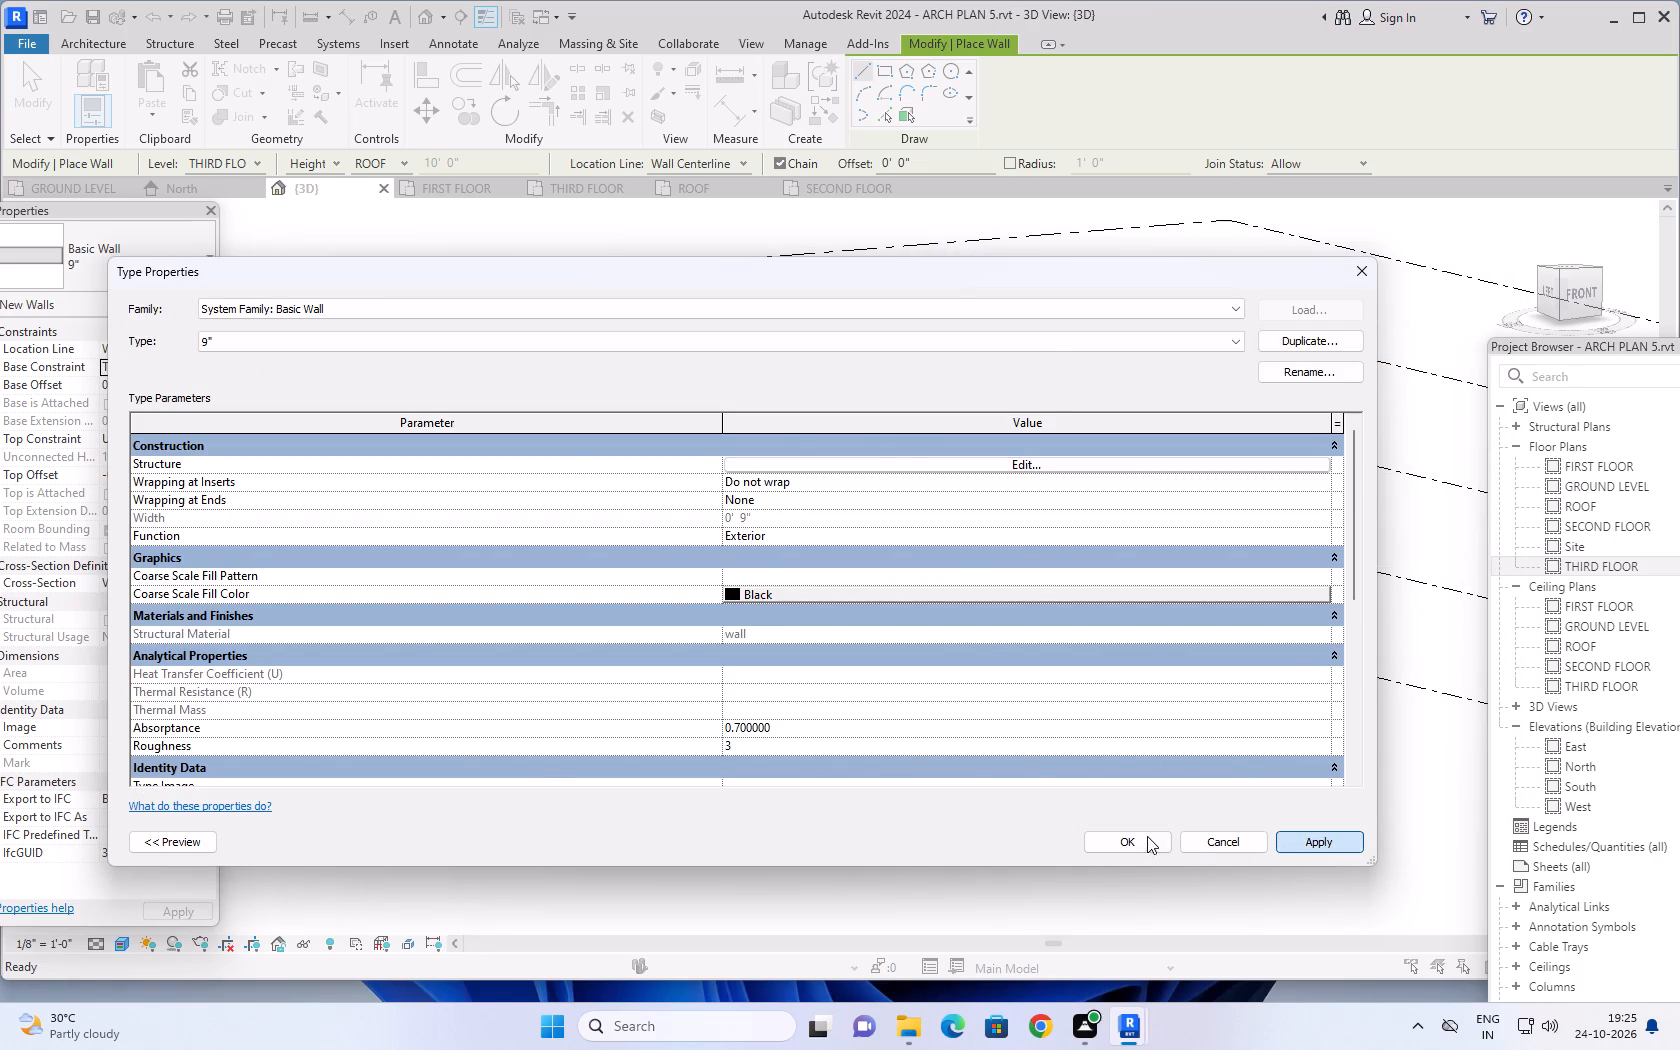
{"action": "left_click", "coordinate": [1147, 836]}
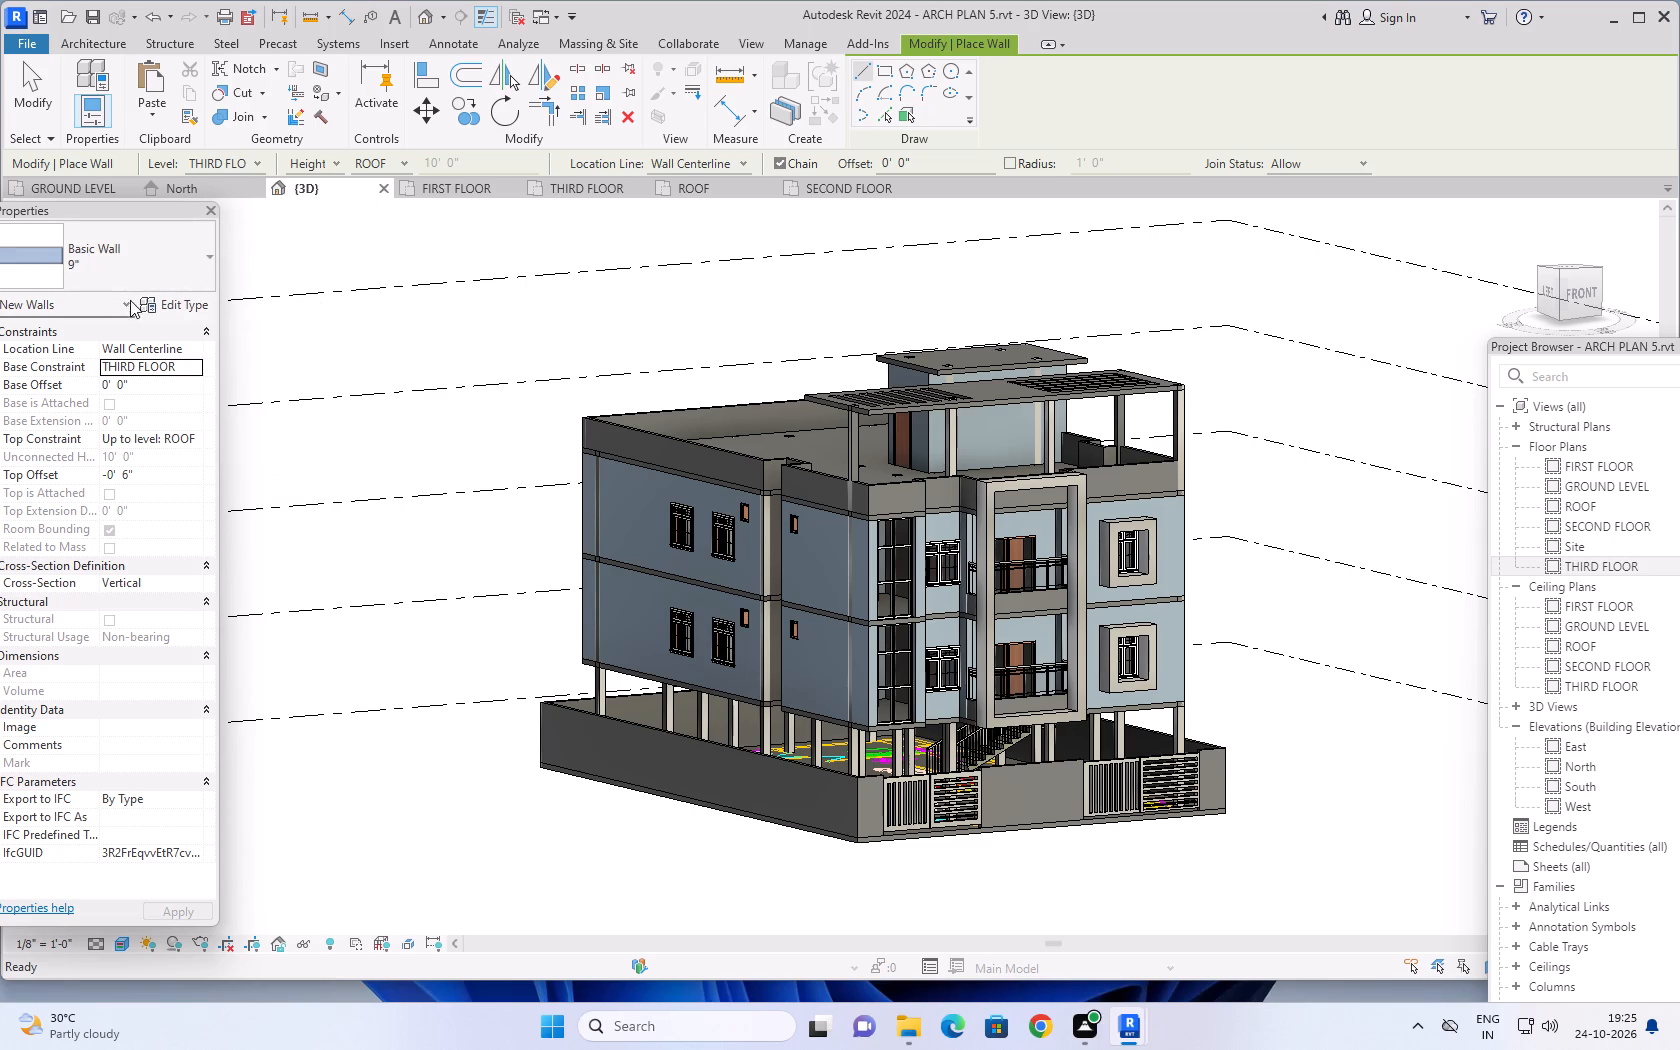
Assign the 6" wall material to the structure layer of the 6" basic wall type and apply it.
{"action": "left_click", "coordinate": [168, 263]}
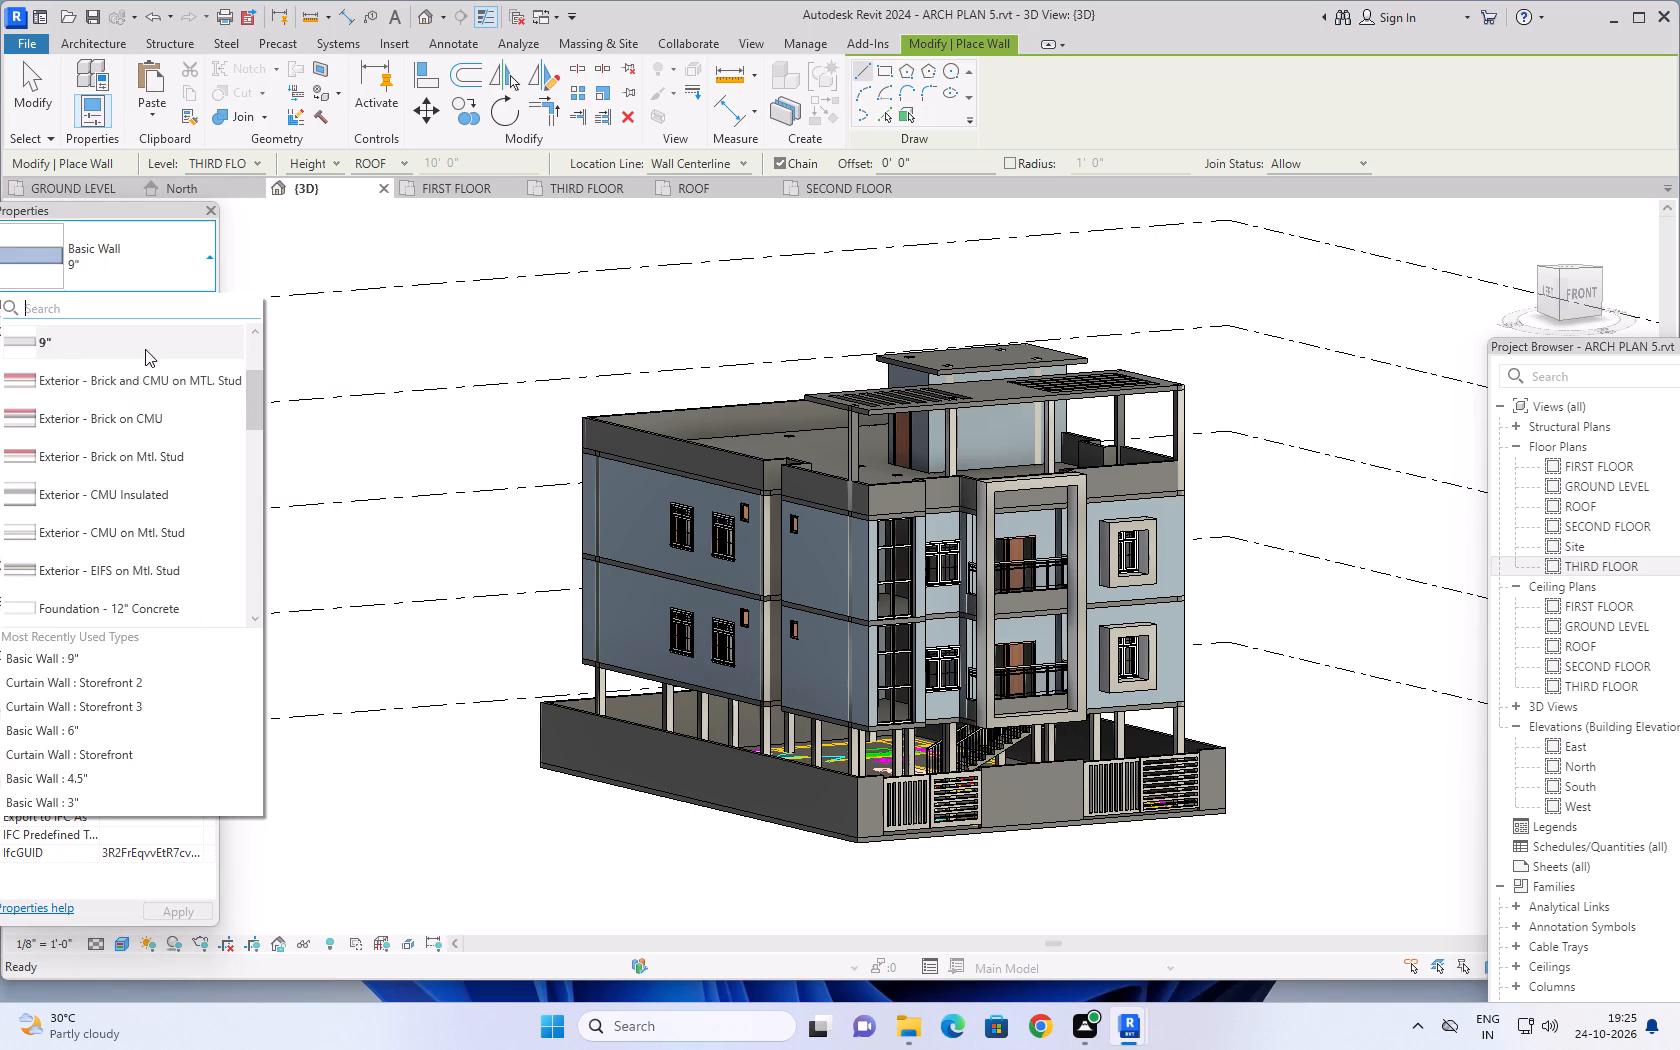
{"action": "scroll", "coordinate": [123, 397], "scroll_direction": "up", "scroll_amount": 1}
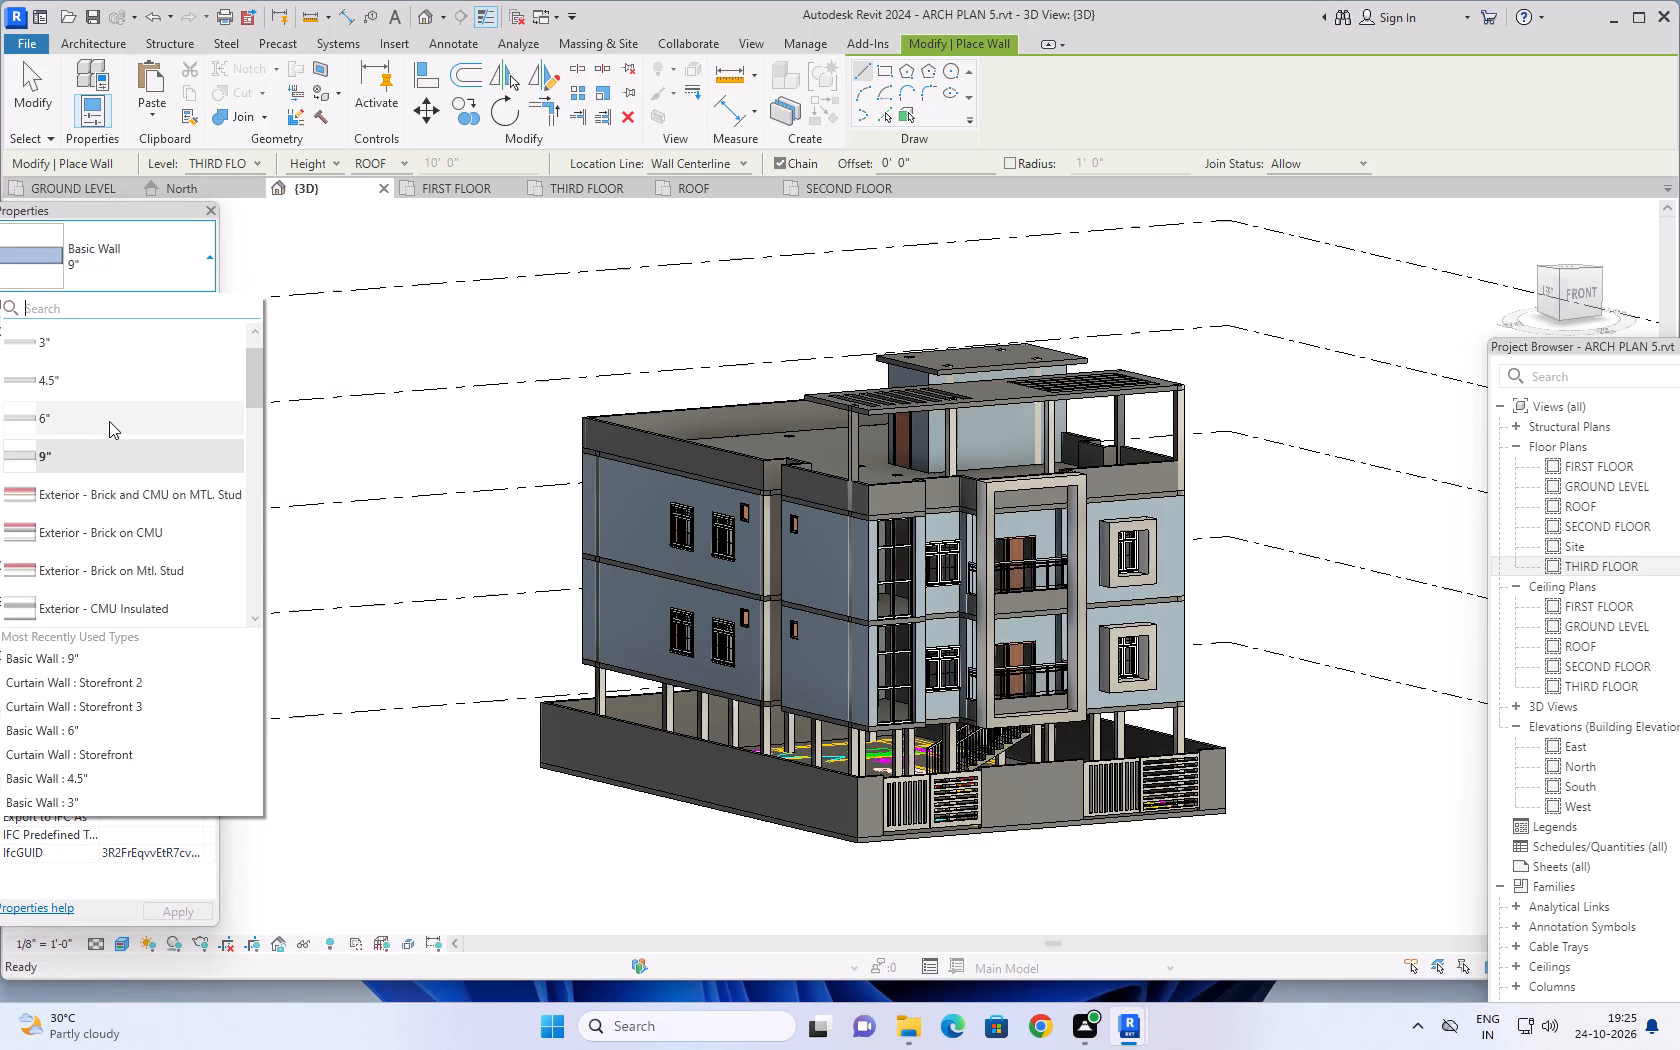
{"action": "left_click", "coordinate": [109, 419]}
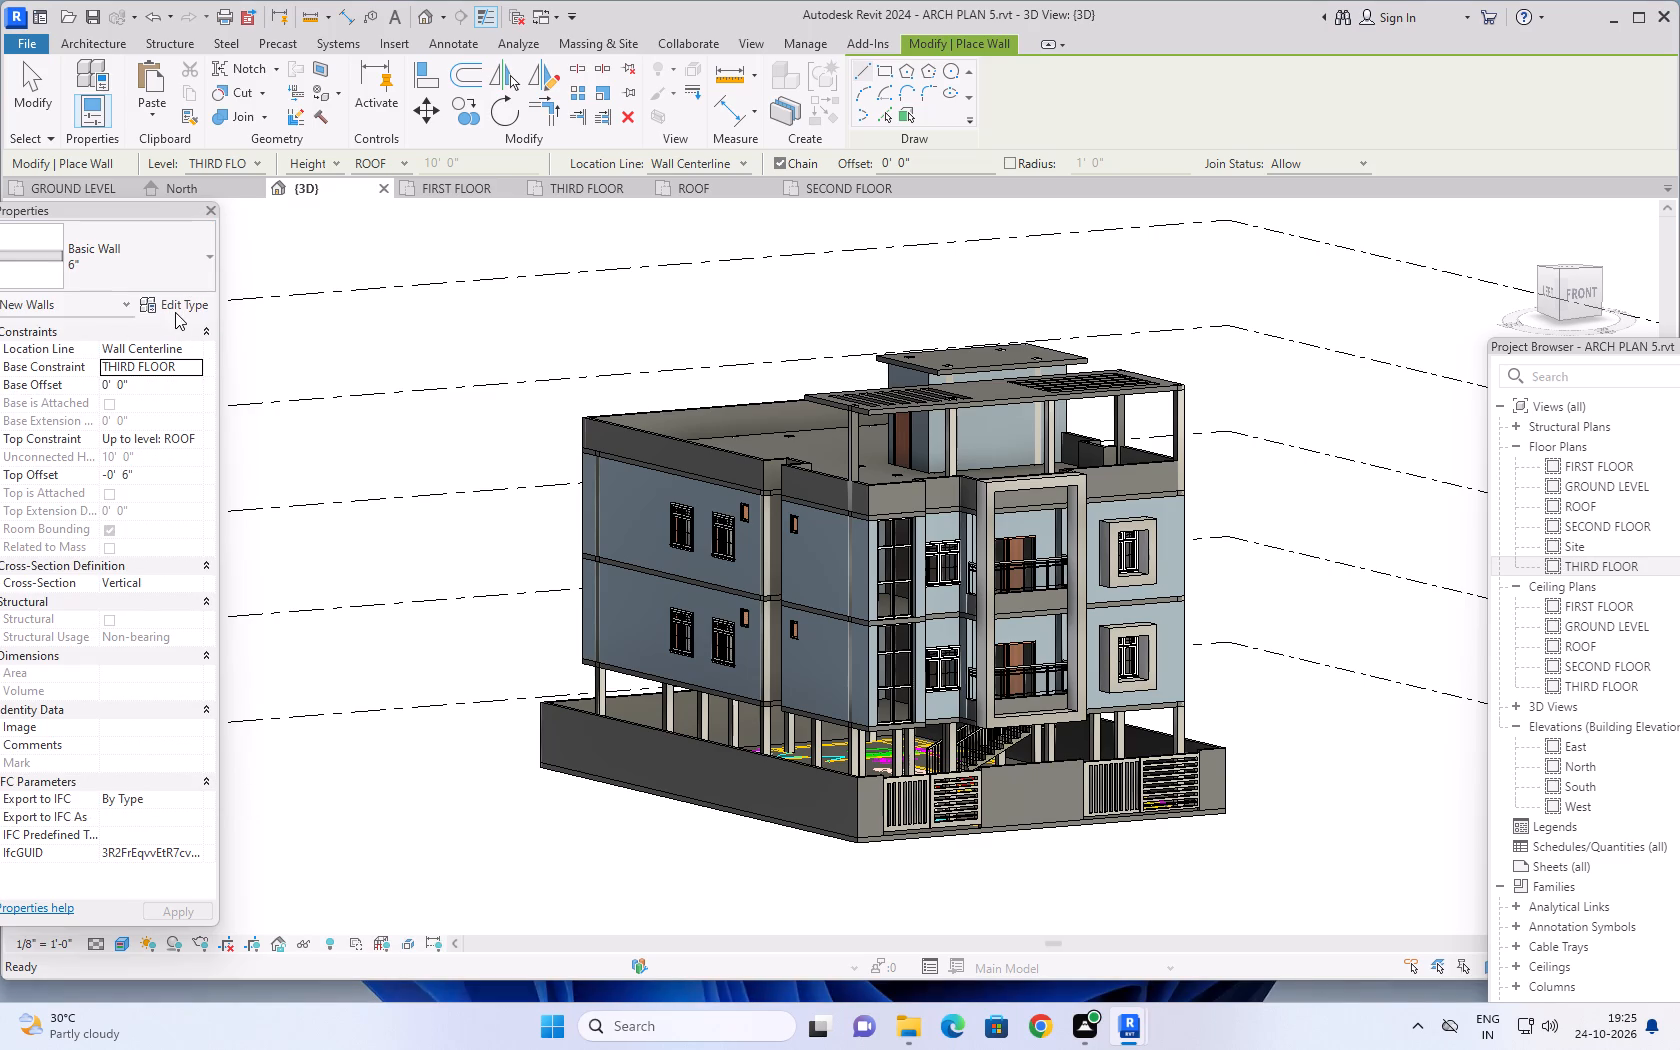
{"action": "left_click", "coordinate": [176, 304]}
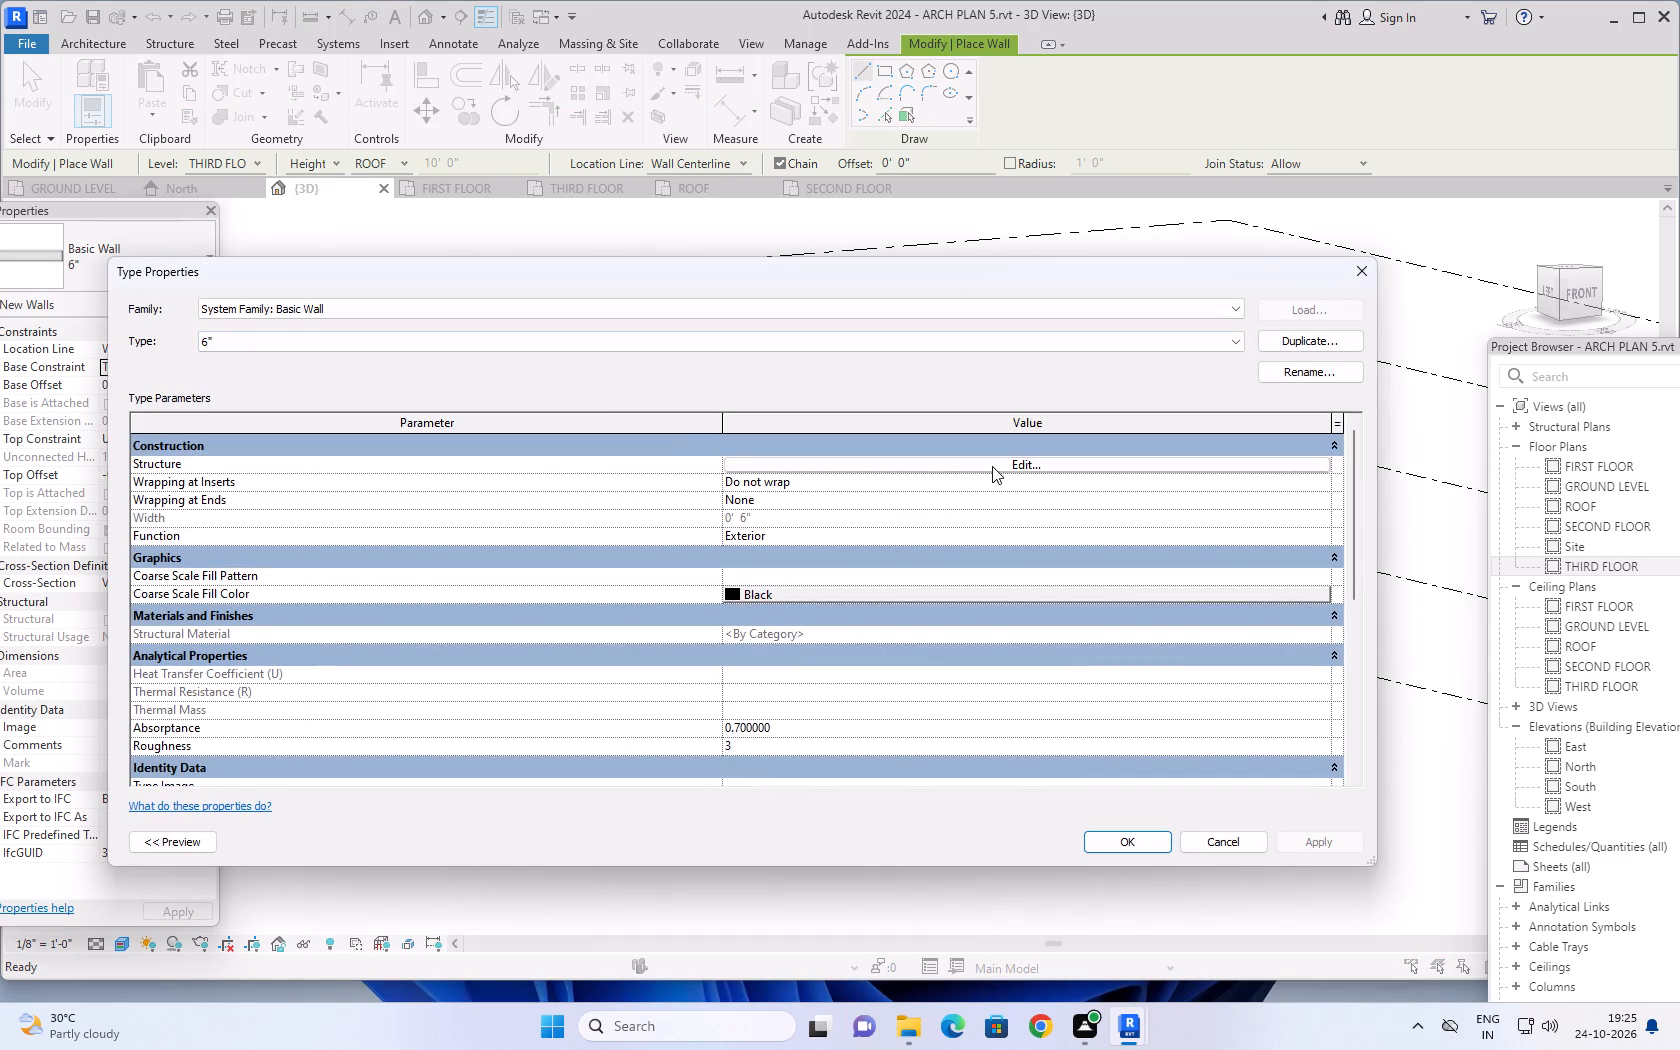
{"action": "left_click", "coordinate": [992, 466]}
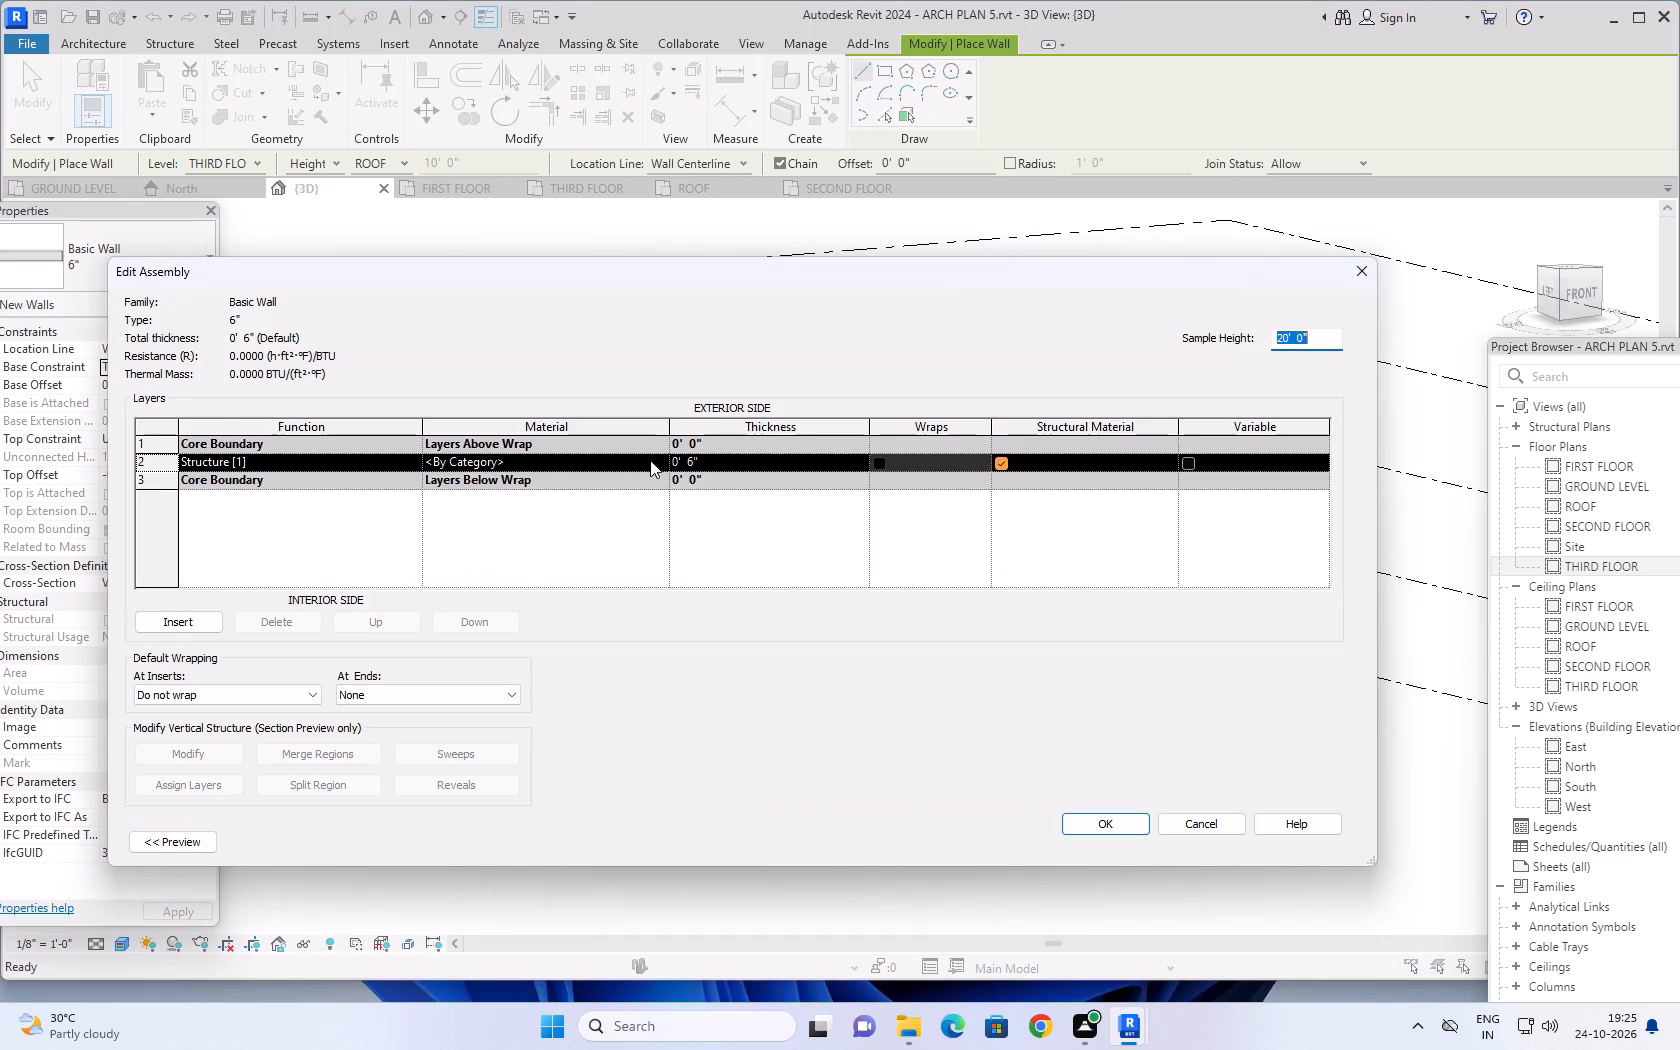
{"action": "left_click", "coordinate": [656, 461]}
{"action": "scroll", "coordinate": [1087, 462], "scroll_direction": "up", "scroll_amount": 3}
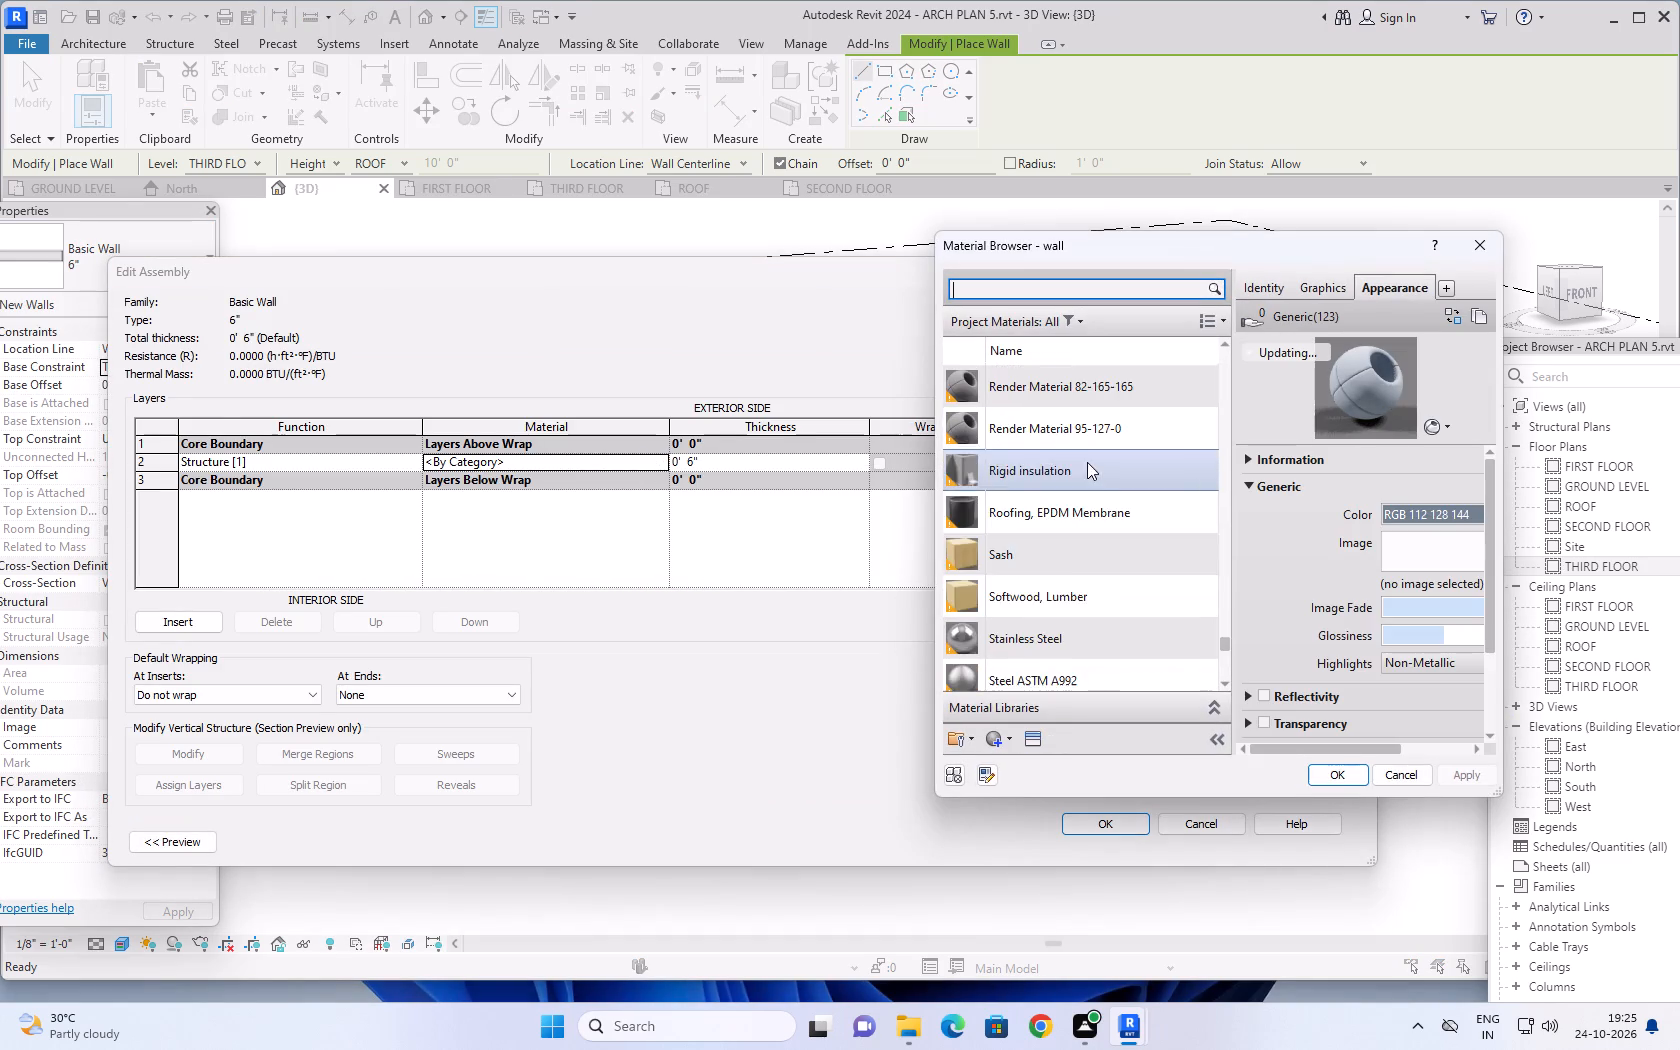
{"action": "scroll", "coordinate": [1087, 462], "scroll_direction": "up", "scroll_amount": 20}
{"action": "scroll", "coordinate": [1087, 462], "scroll_direction": "up", "scroll_amount": 17}
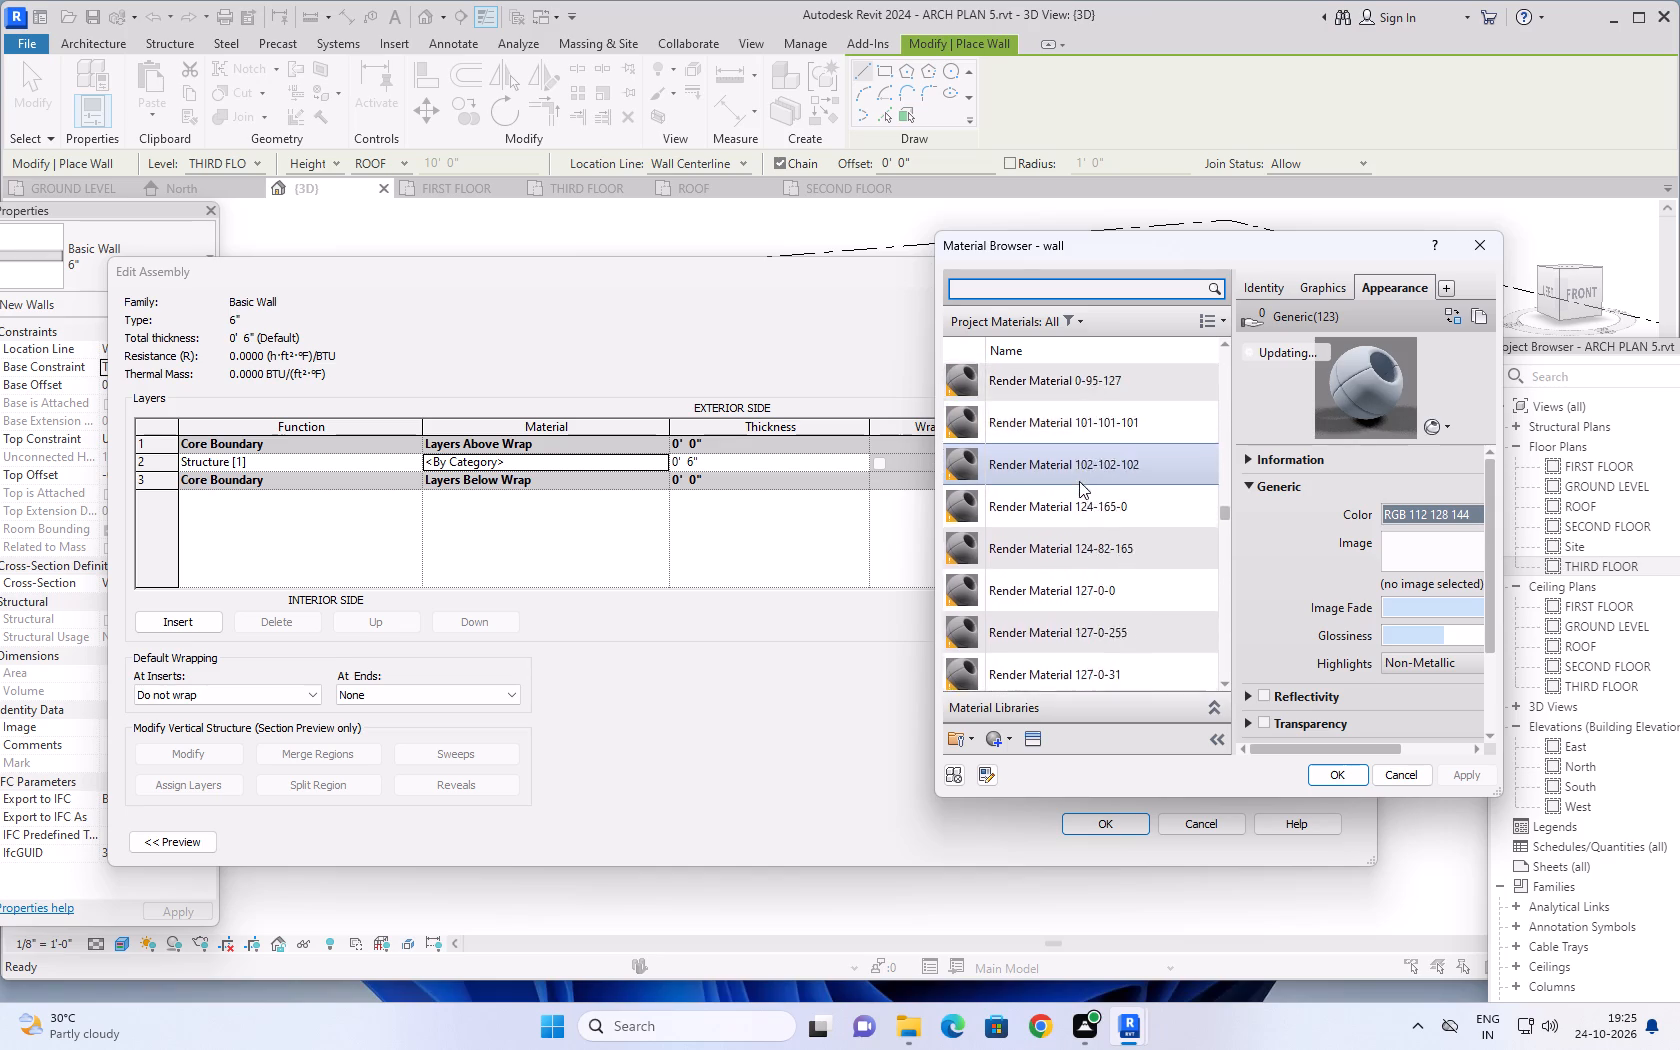
{"action": "scroll", "coordinate": [1079, 481], "scroll_direction": "up", "scroll_amount": 20}
{"action": "scroll", "coordinate": [1079, 481], "scroll_direction": "up", "scroll_amount": 17}
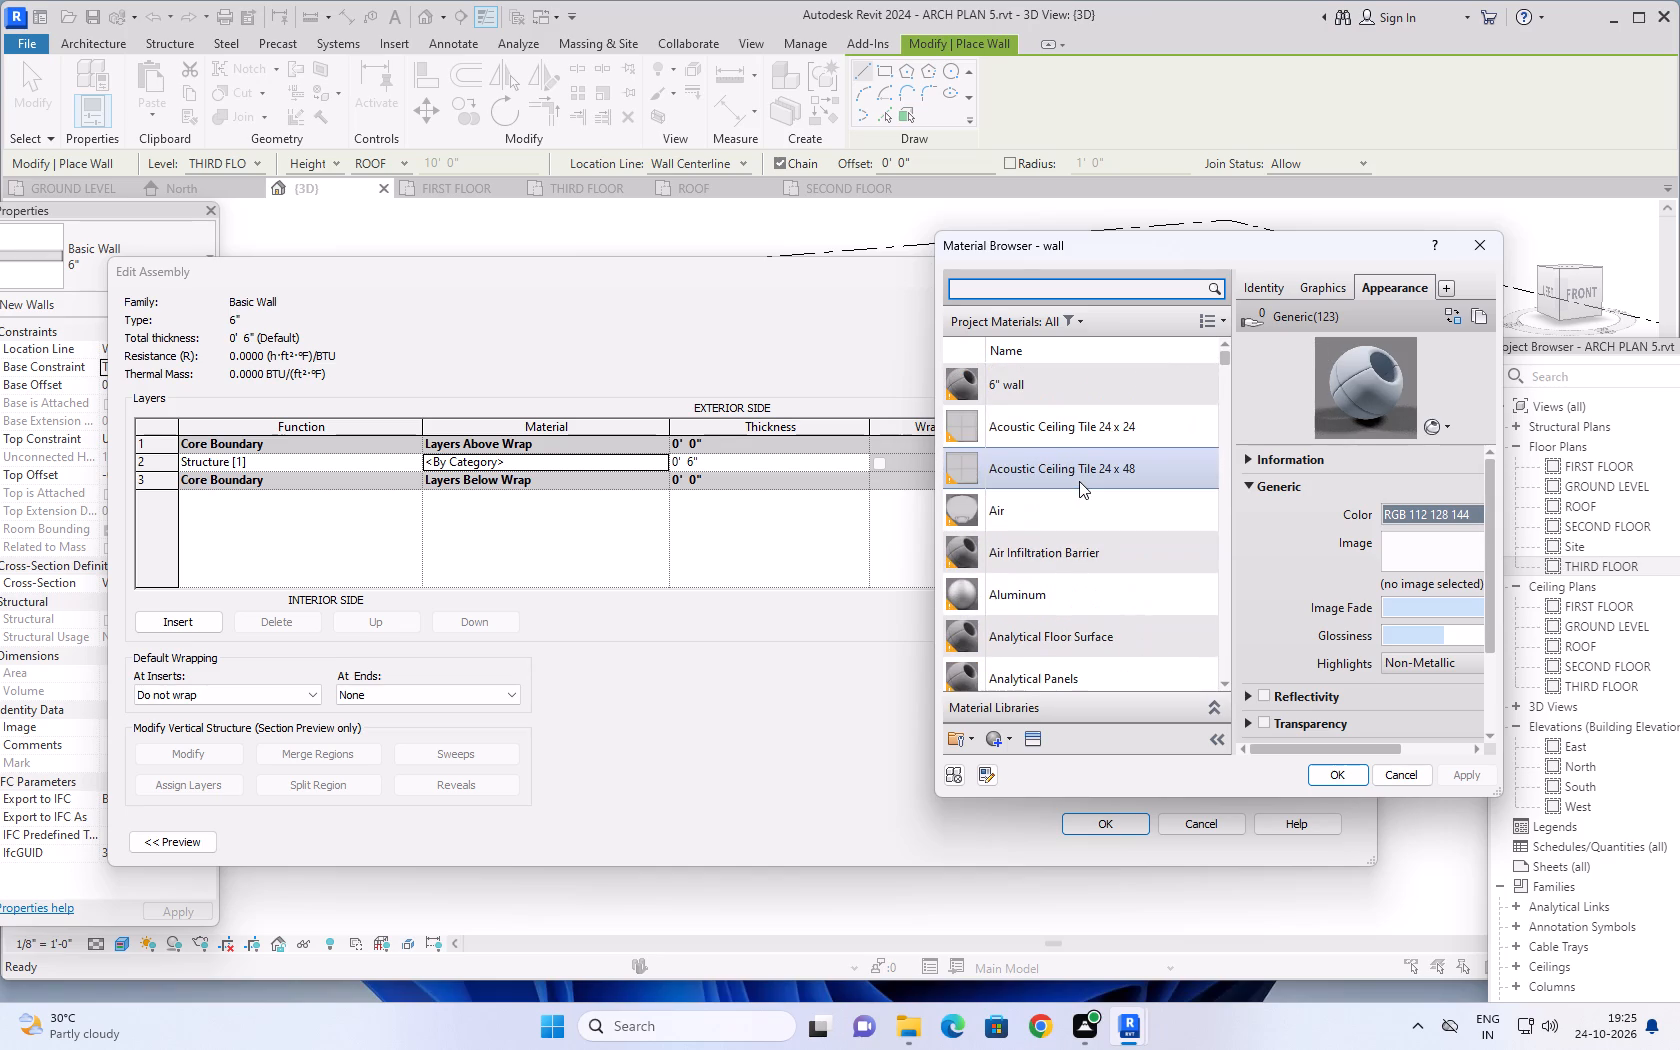
{"action": "scroll", "coordinate": [1079, 481], "scroll_direction": "up", "scroll_amount": 4}
{"action": "left_click", "coordinate": [1086, 377]}
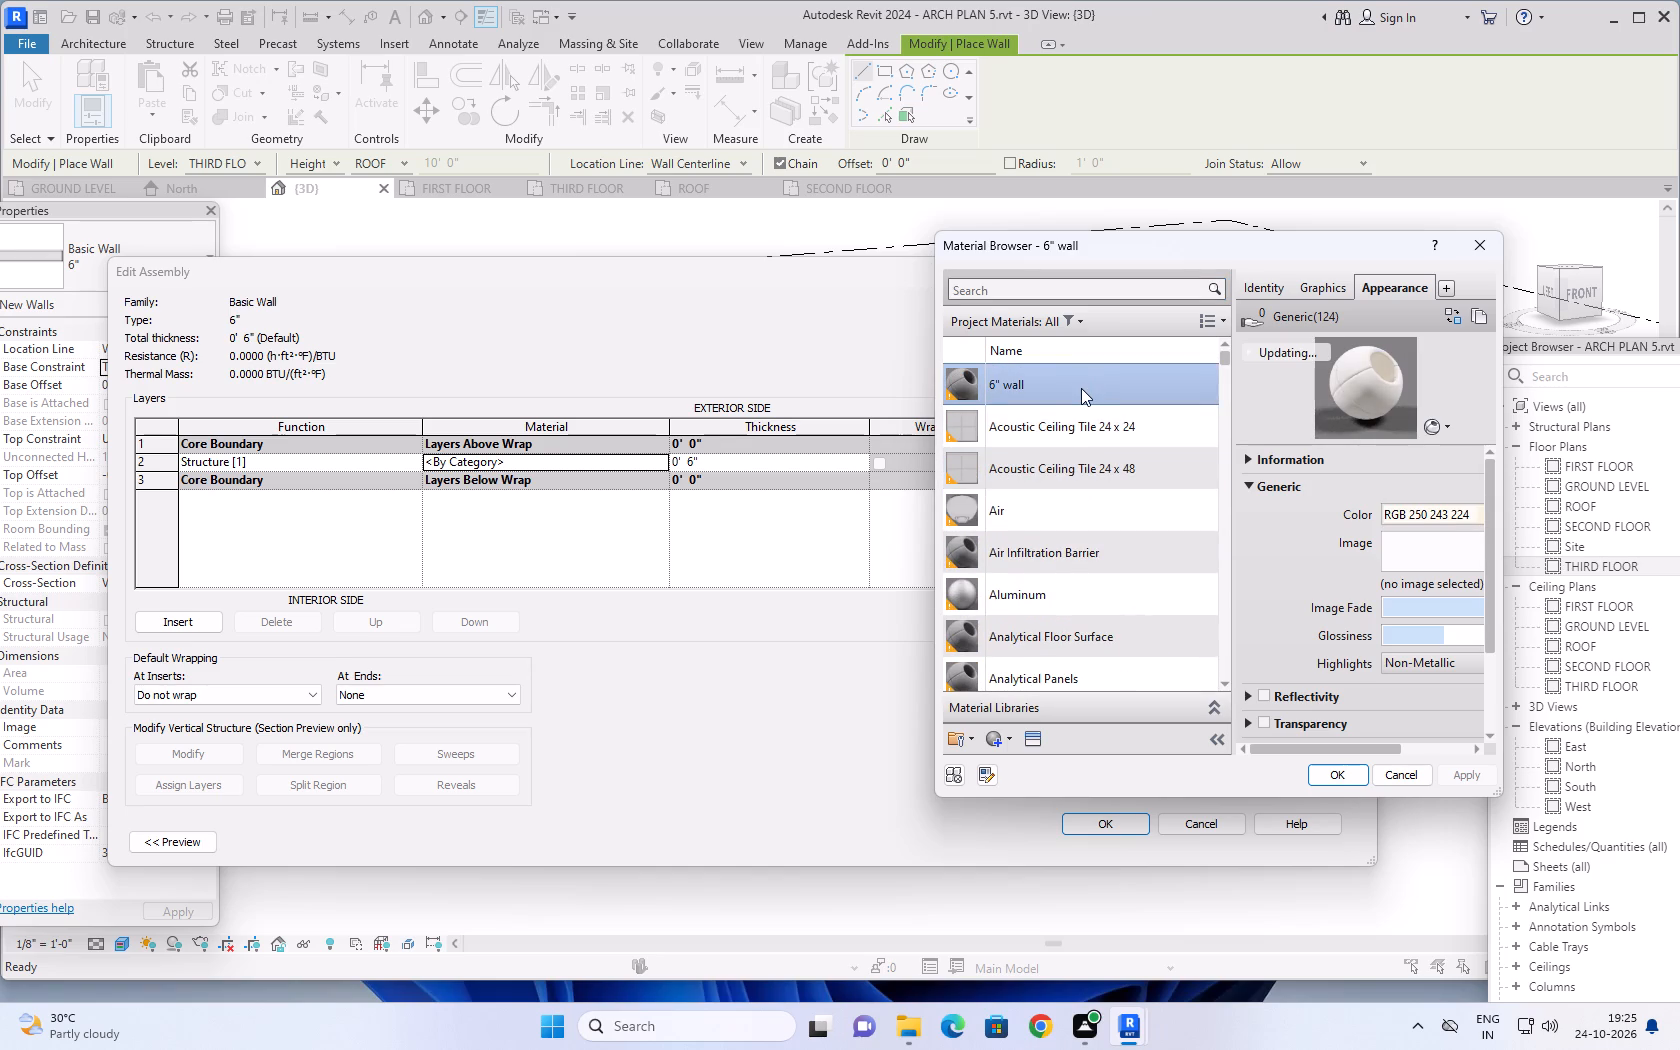
{"action": "left_click", "coordinate": [1345, 771]}
{"action": "left_click", "coordinate": [1130, 824]}
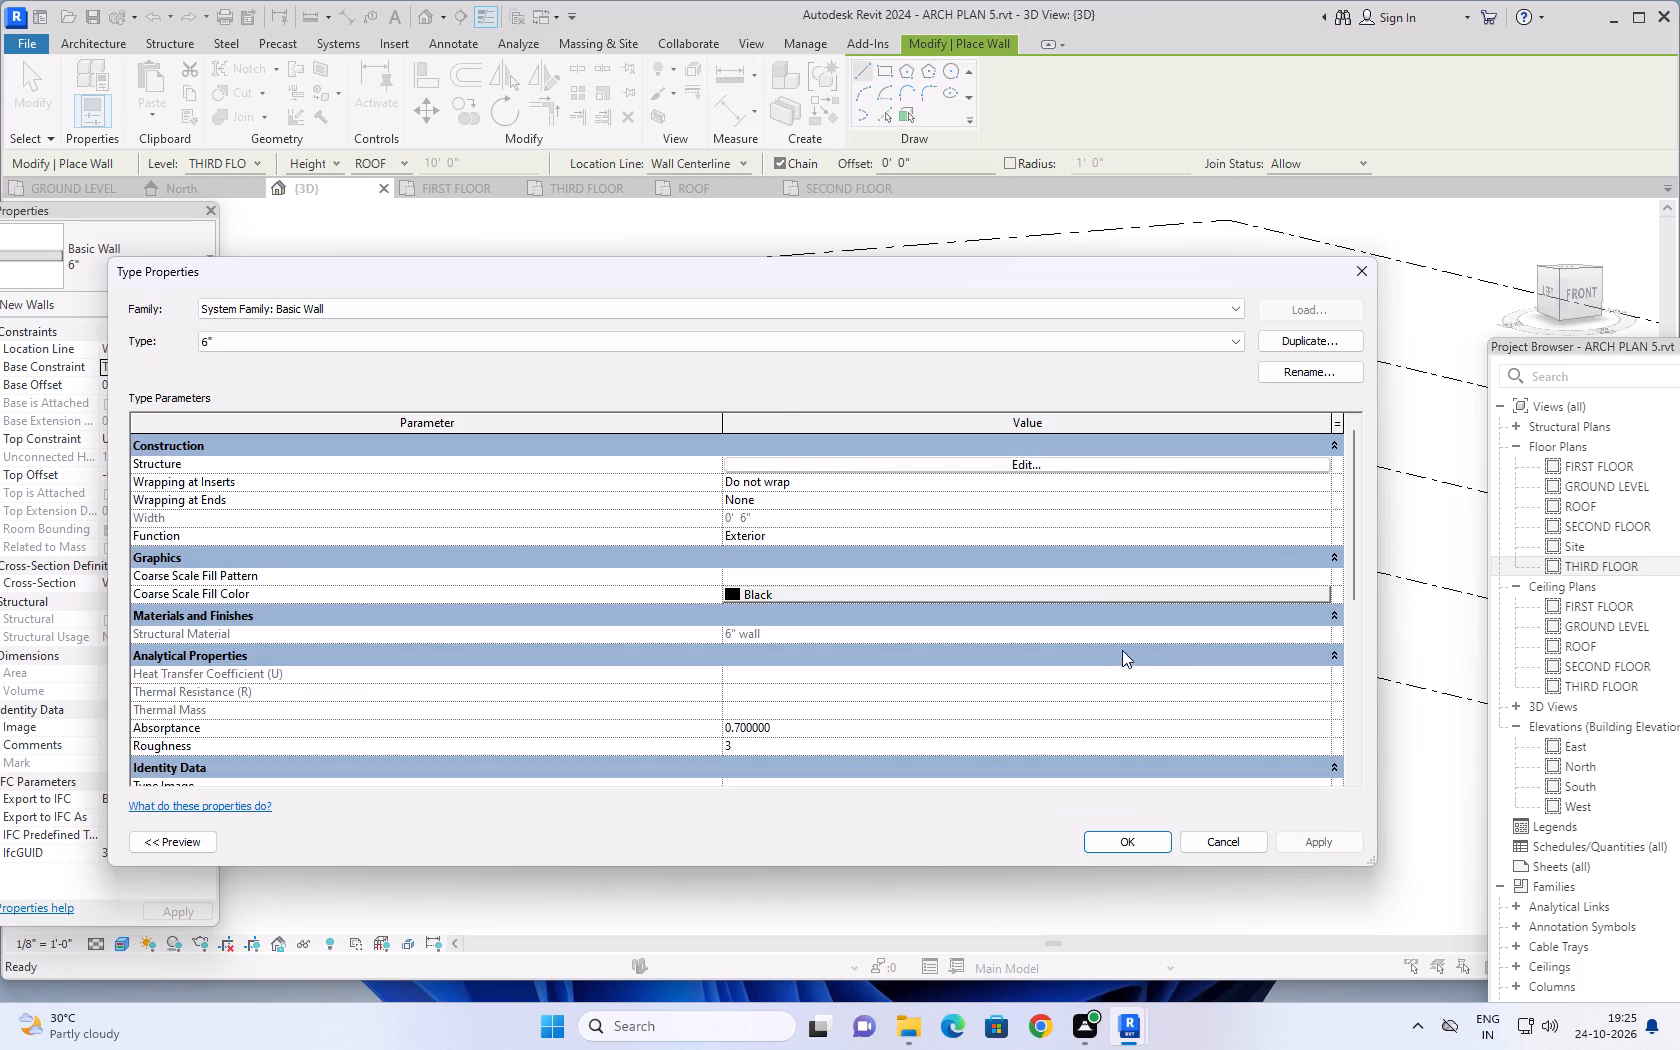
{"action": "left_click", "coordinate": [1312, 833]}
{"action": "left_click", "coordinate": [1141, 838]}
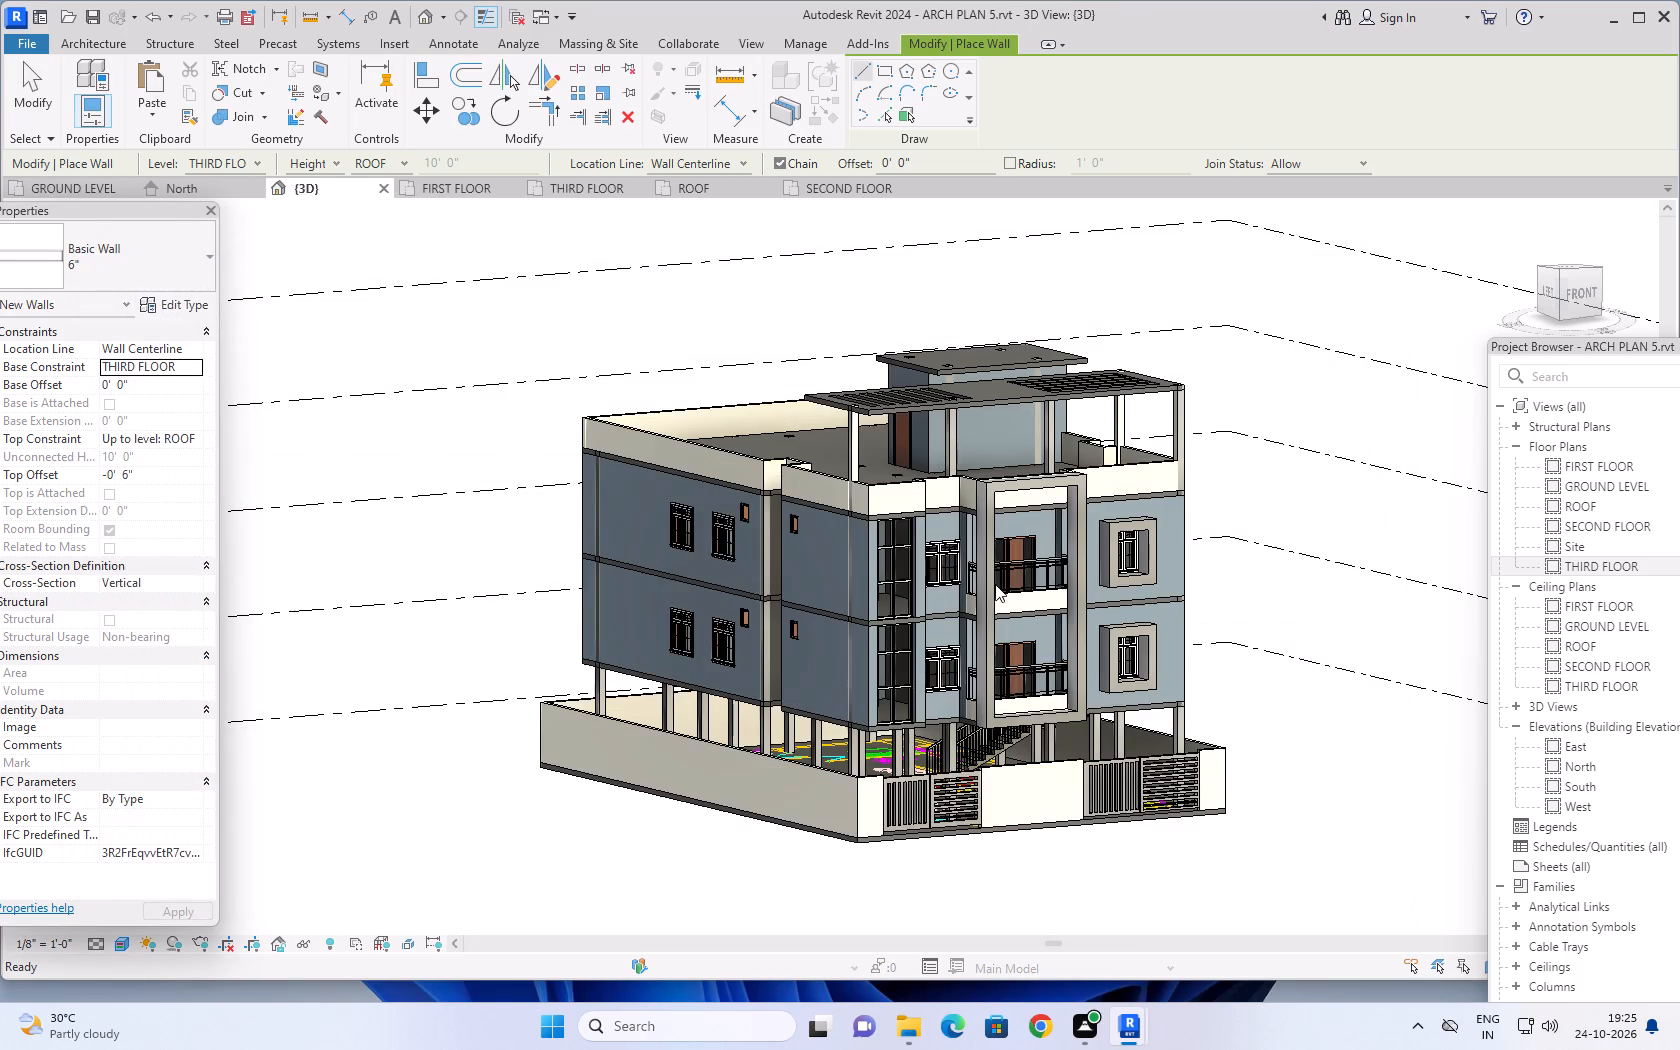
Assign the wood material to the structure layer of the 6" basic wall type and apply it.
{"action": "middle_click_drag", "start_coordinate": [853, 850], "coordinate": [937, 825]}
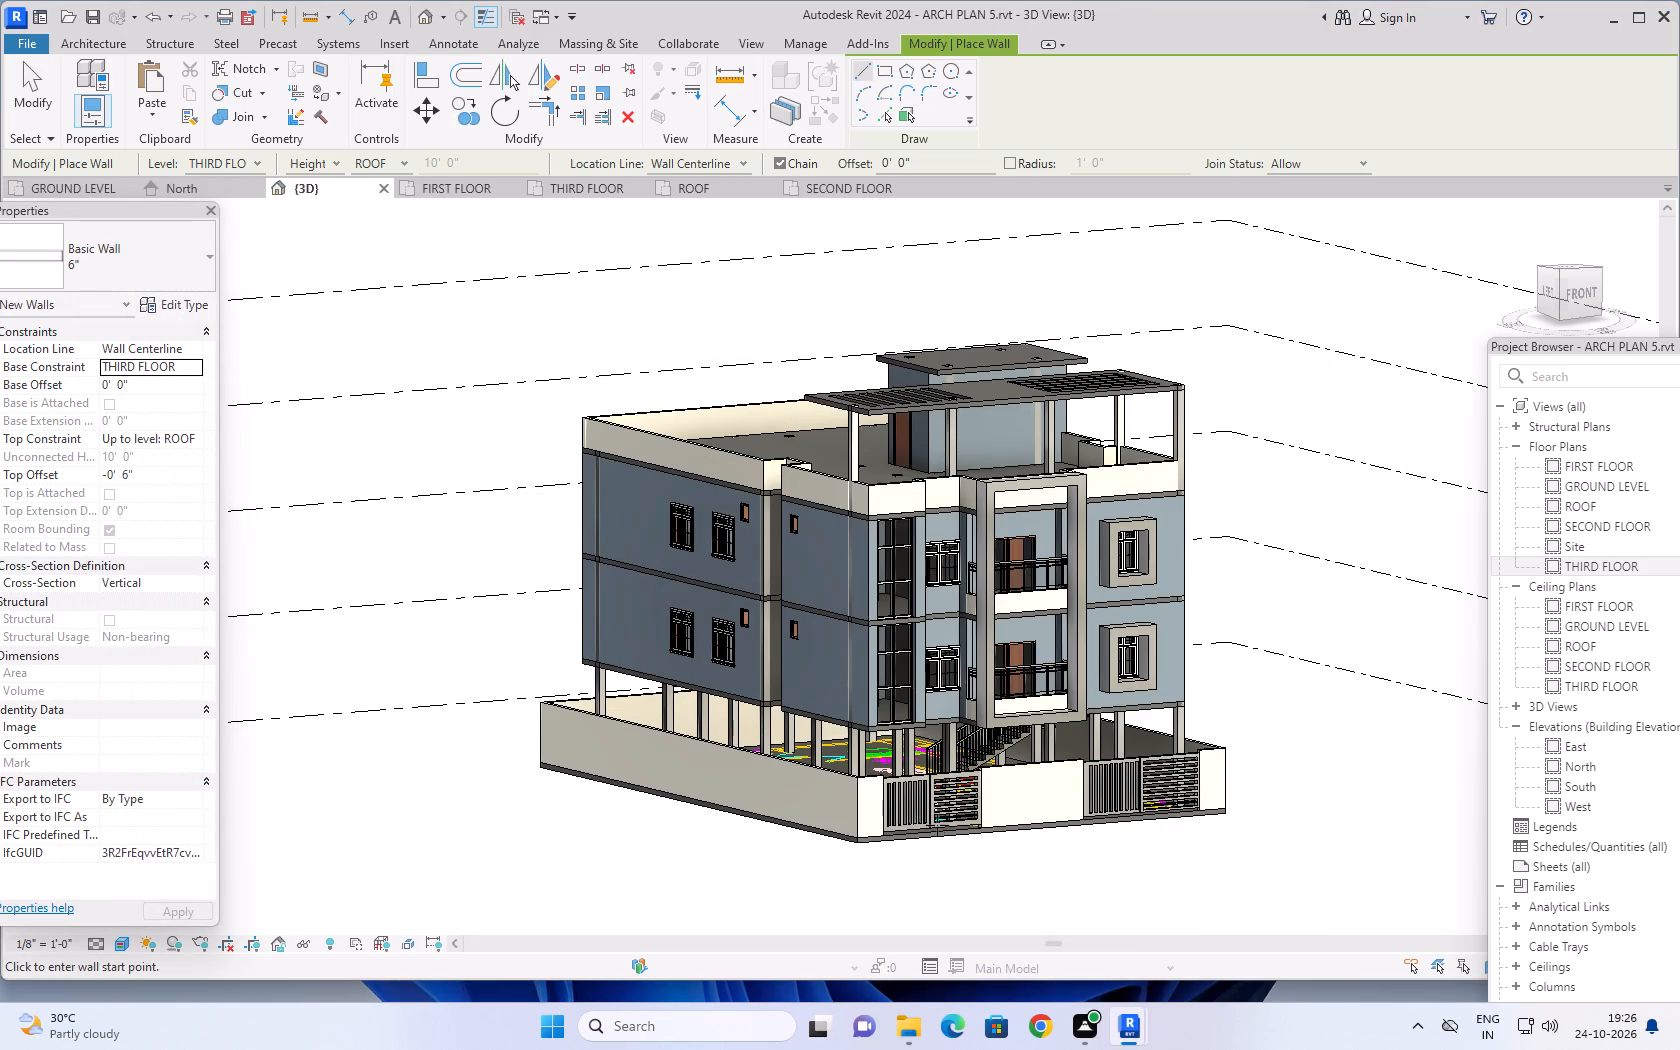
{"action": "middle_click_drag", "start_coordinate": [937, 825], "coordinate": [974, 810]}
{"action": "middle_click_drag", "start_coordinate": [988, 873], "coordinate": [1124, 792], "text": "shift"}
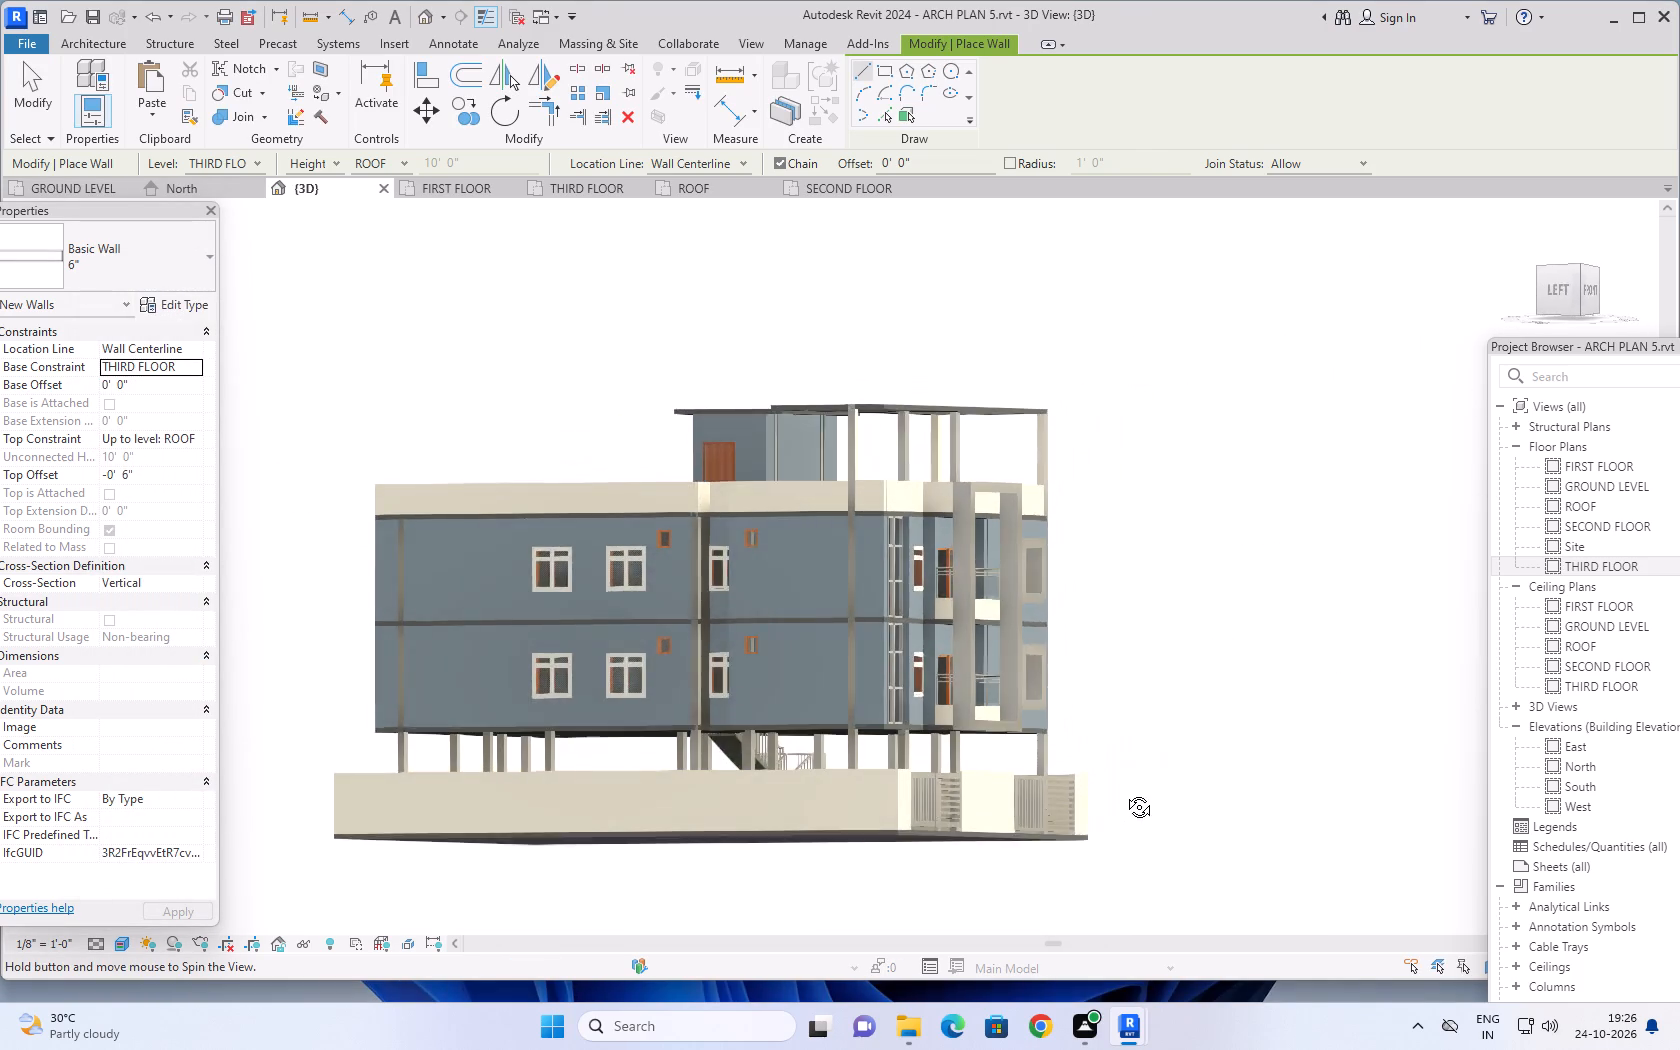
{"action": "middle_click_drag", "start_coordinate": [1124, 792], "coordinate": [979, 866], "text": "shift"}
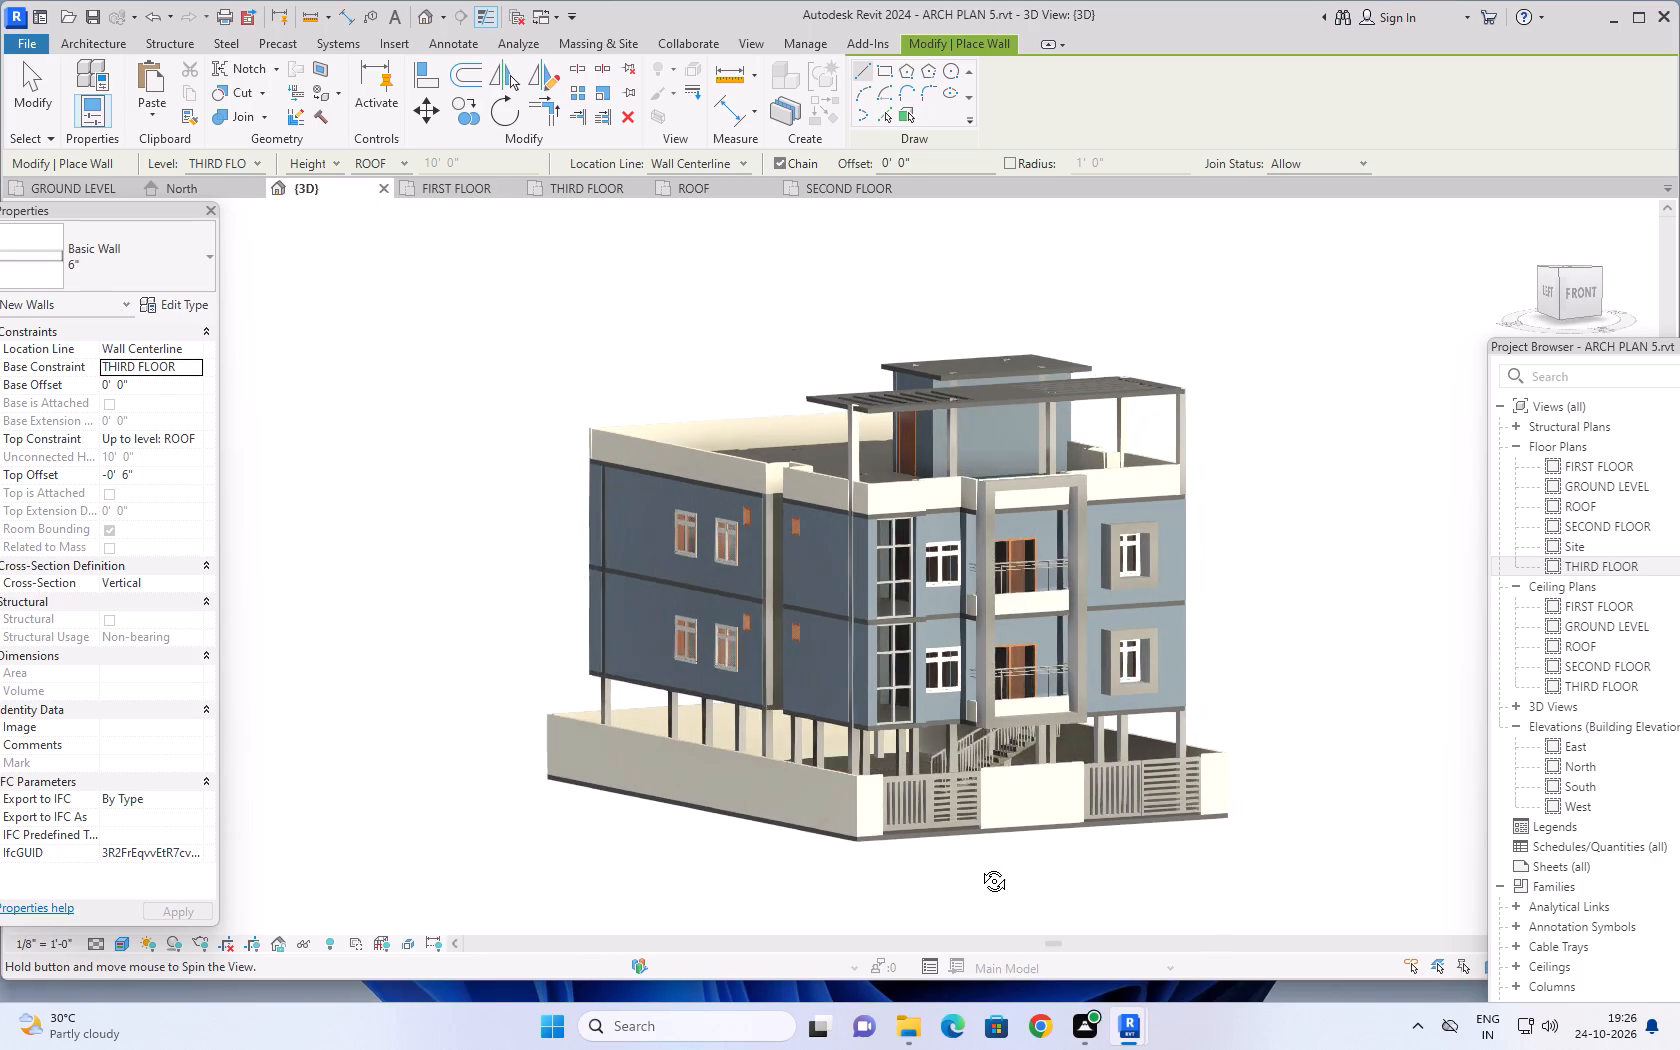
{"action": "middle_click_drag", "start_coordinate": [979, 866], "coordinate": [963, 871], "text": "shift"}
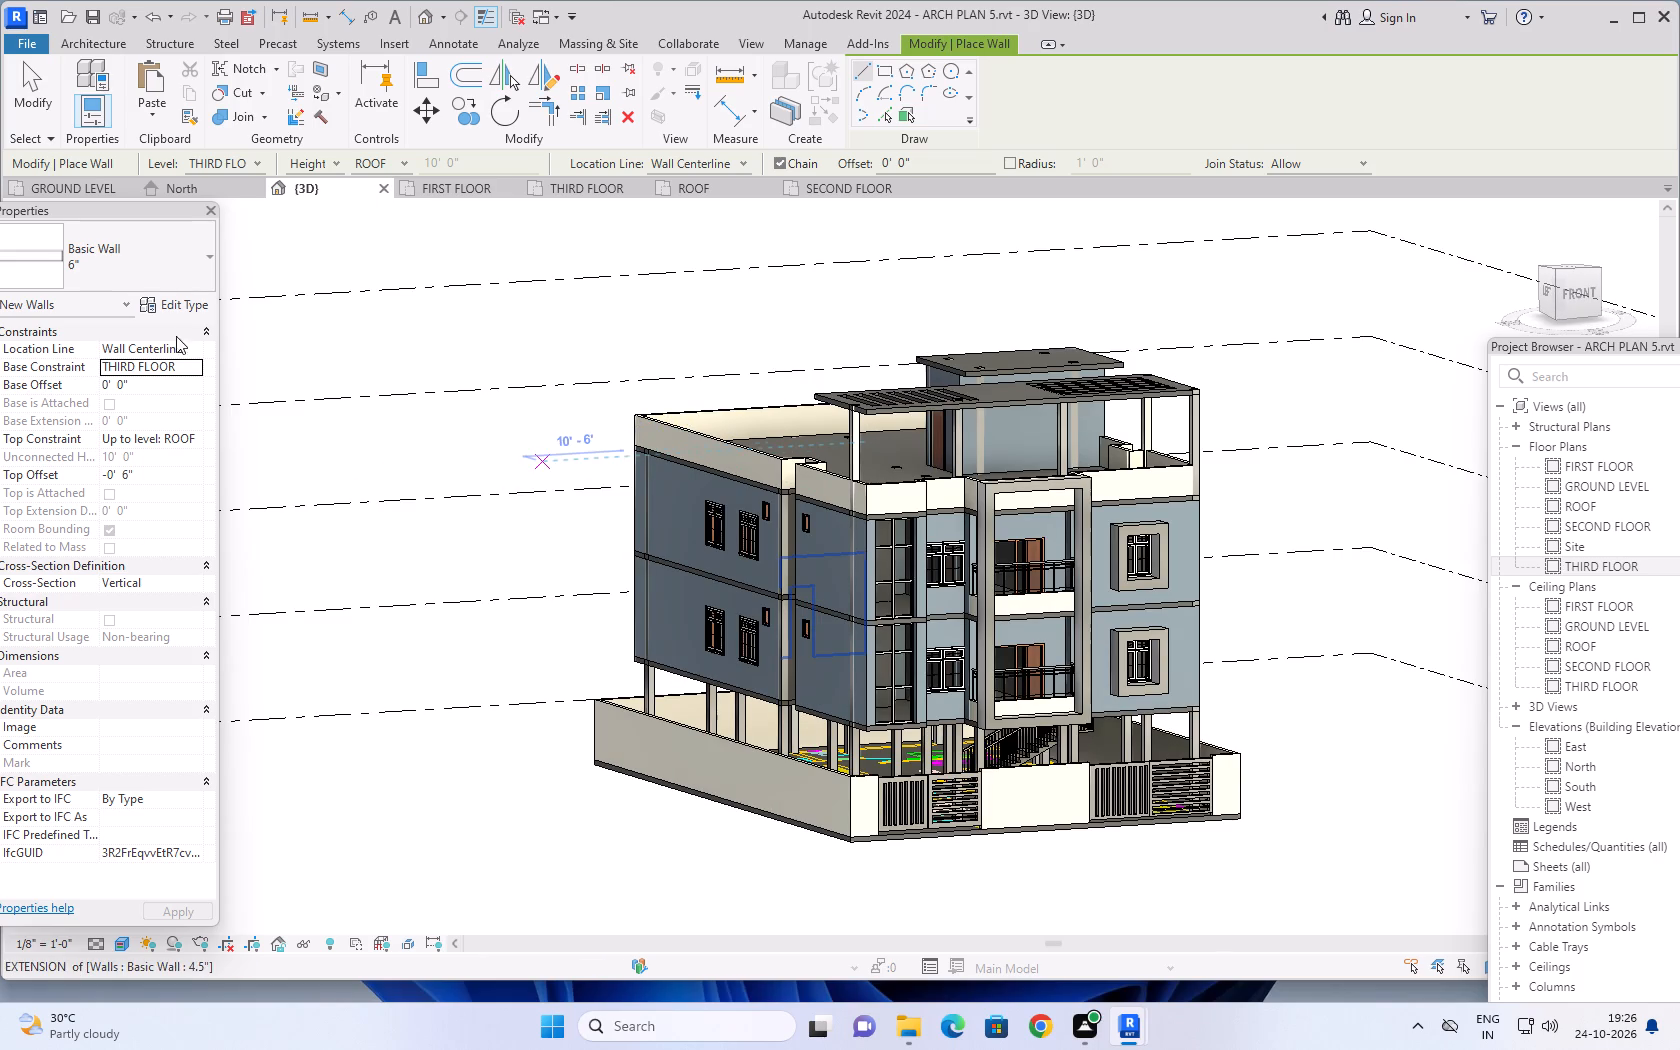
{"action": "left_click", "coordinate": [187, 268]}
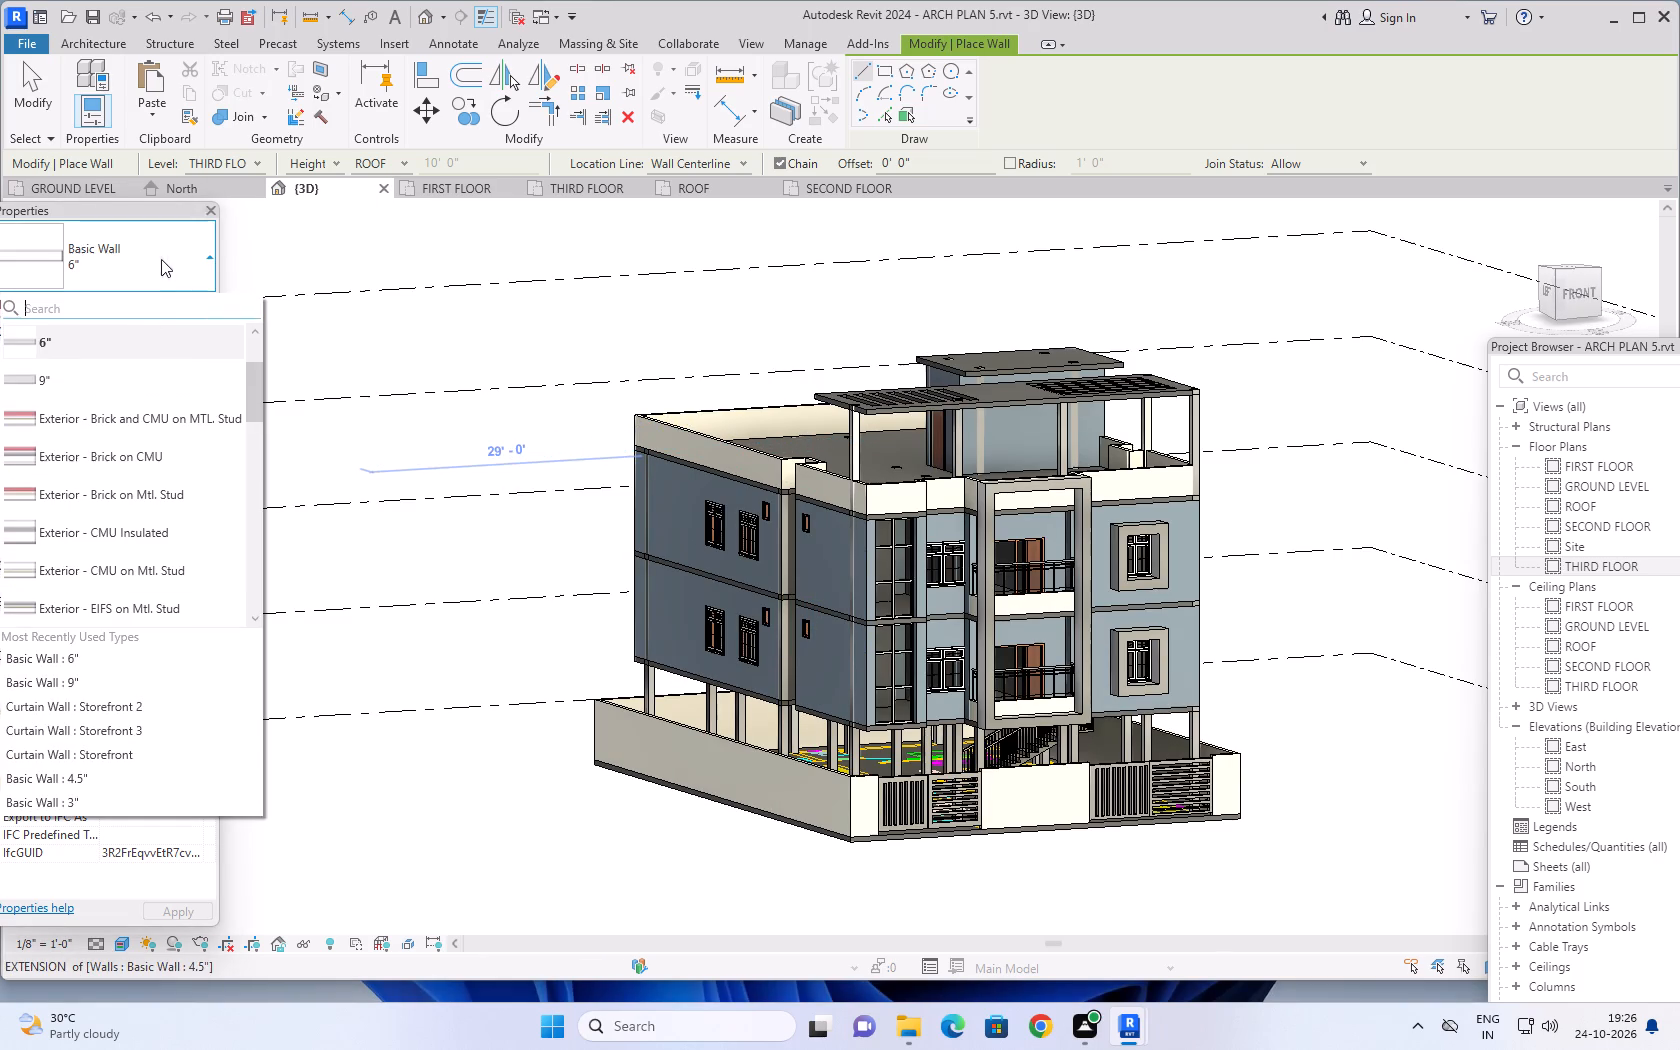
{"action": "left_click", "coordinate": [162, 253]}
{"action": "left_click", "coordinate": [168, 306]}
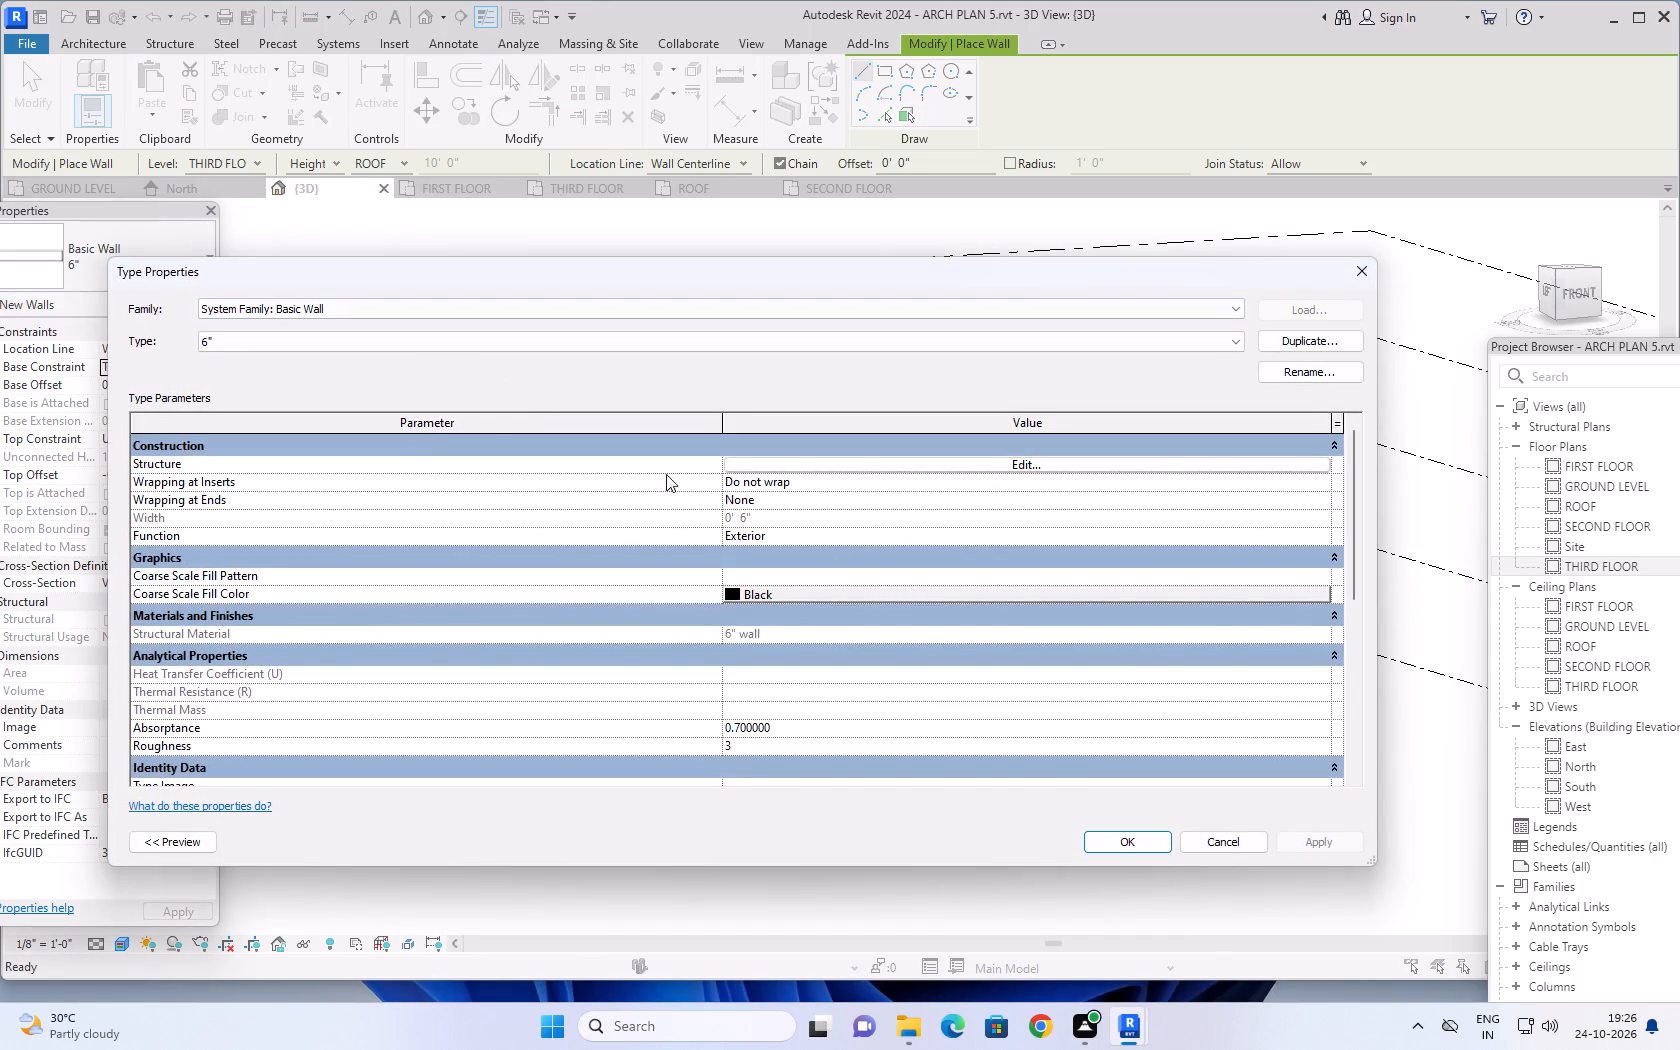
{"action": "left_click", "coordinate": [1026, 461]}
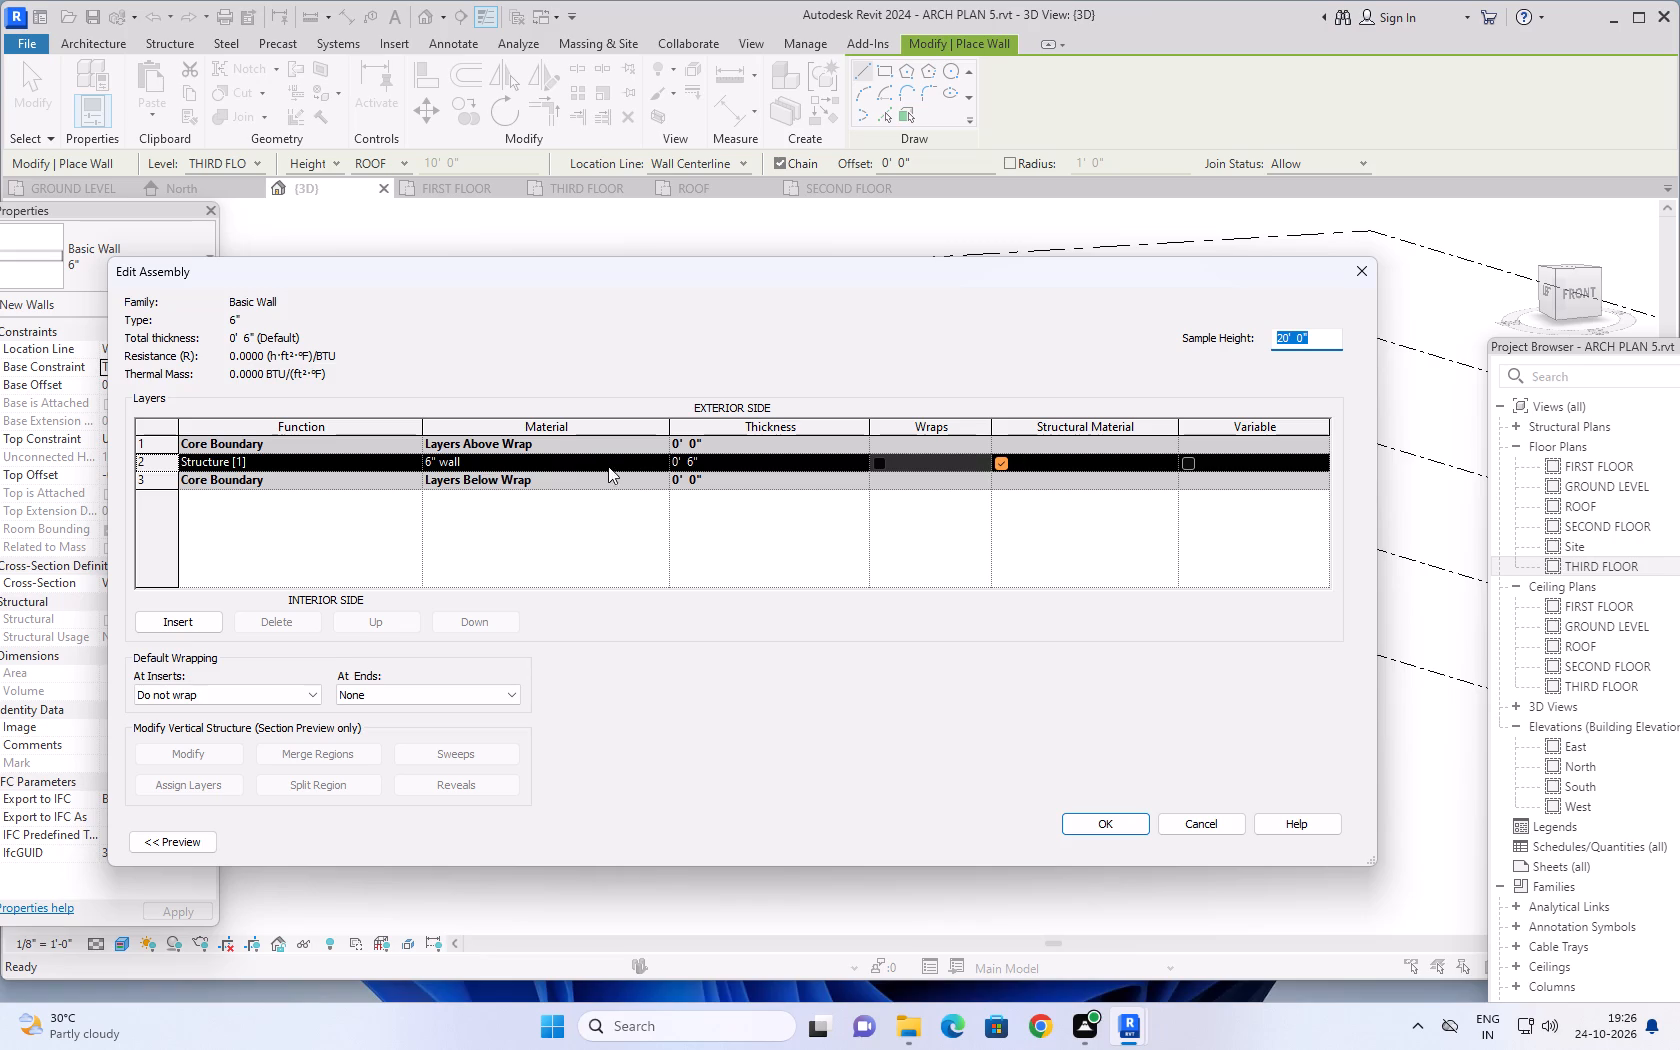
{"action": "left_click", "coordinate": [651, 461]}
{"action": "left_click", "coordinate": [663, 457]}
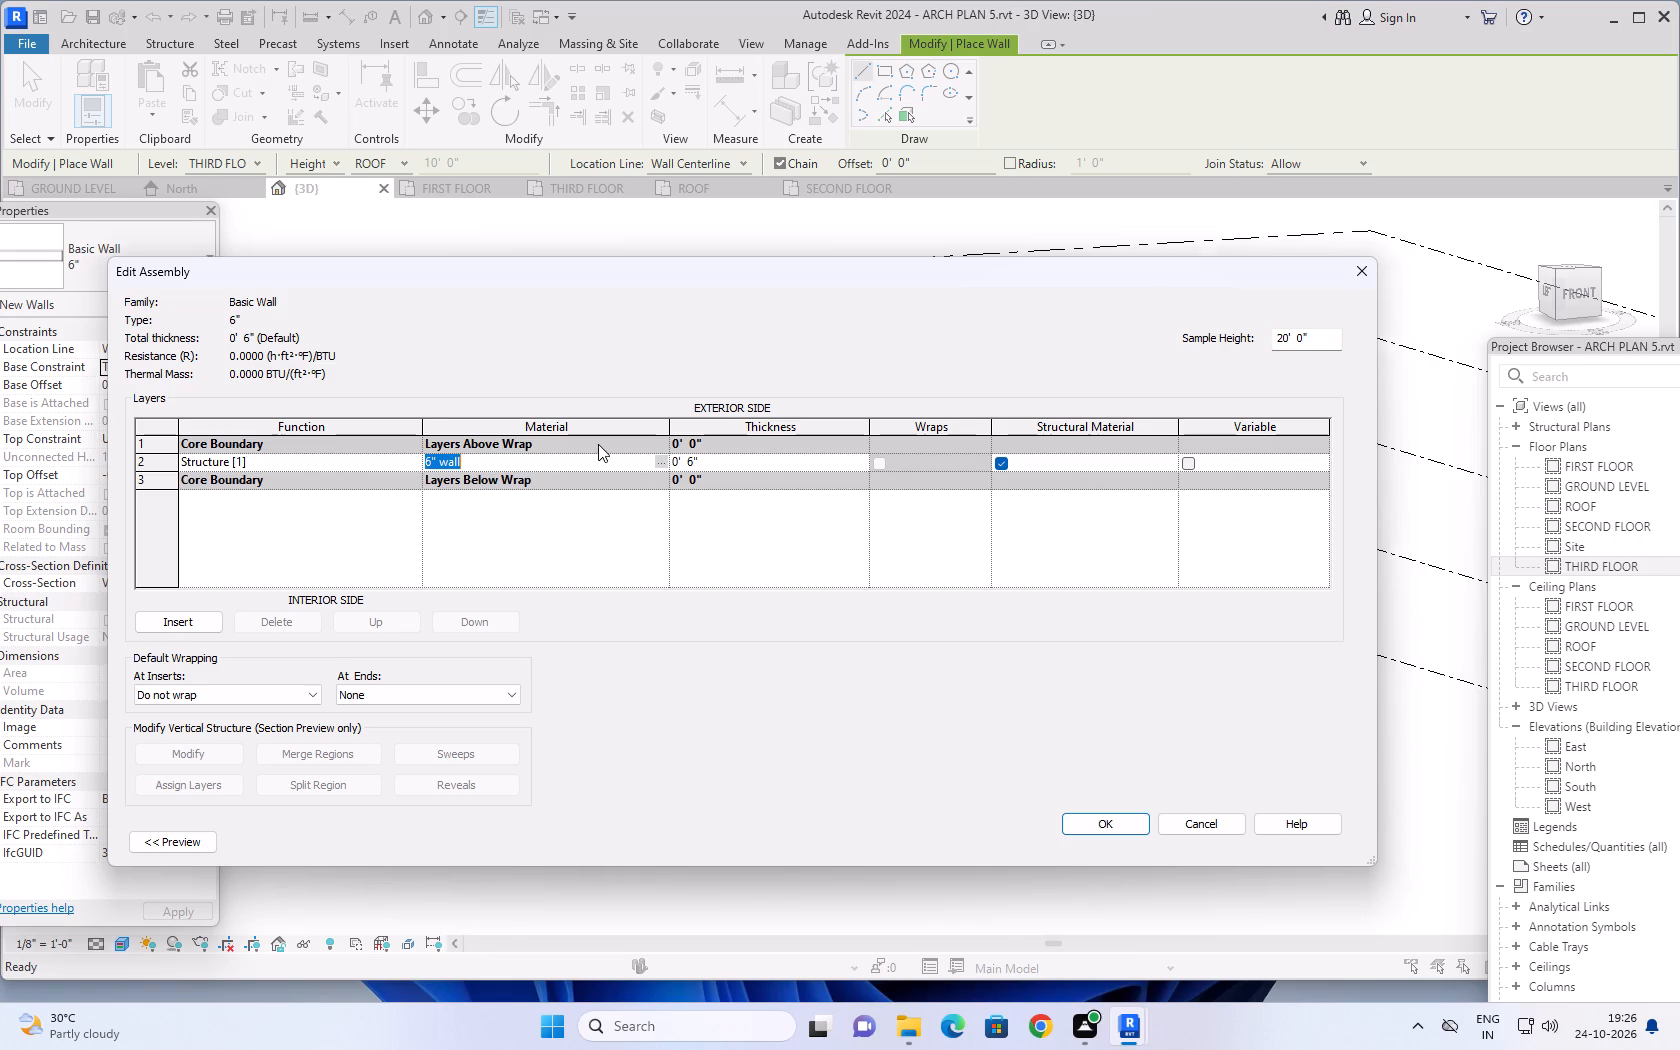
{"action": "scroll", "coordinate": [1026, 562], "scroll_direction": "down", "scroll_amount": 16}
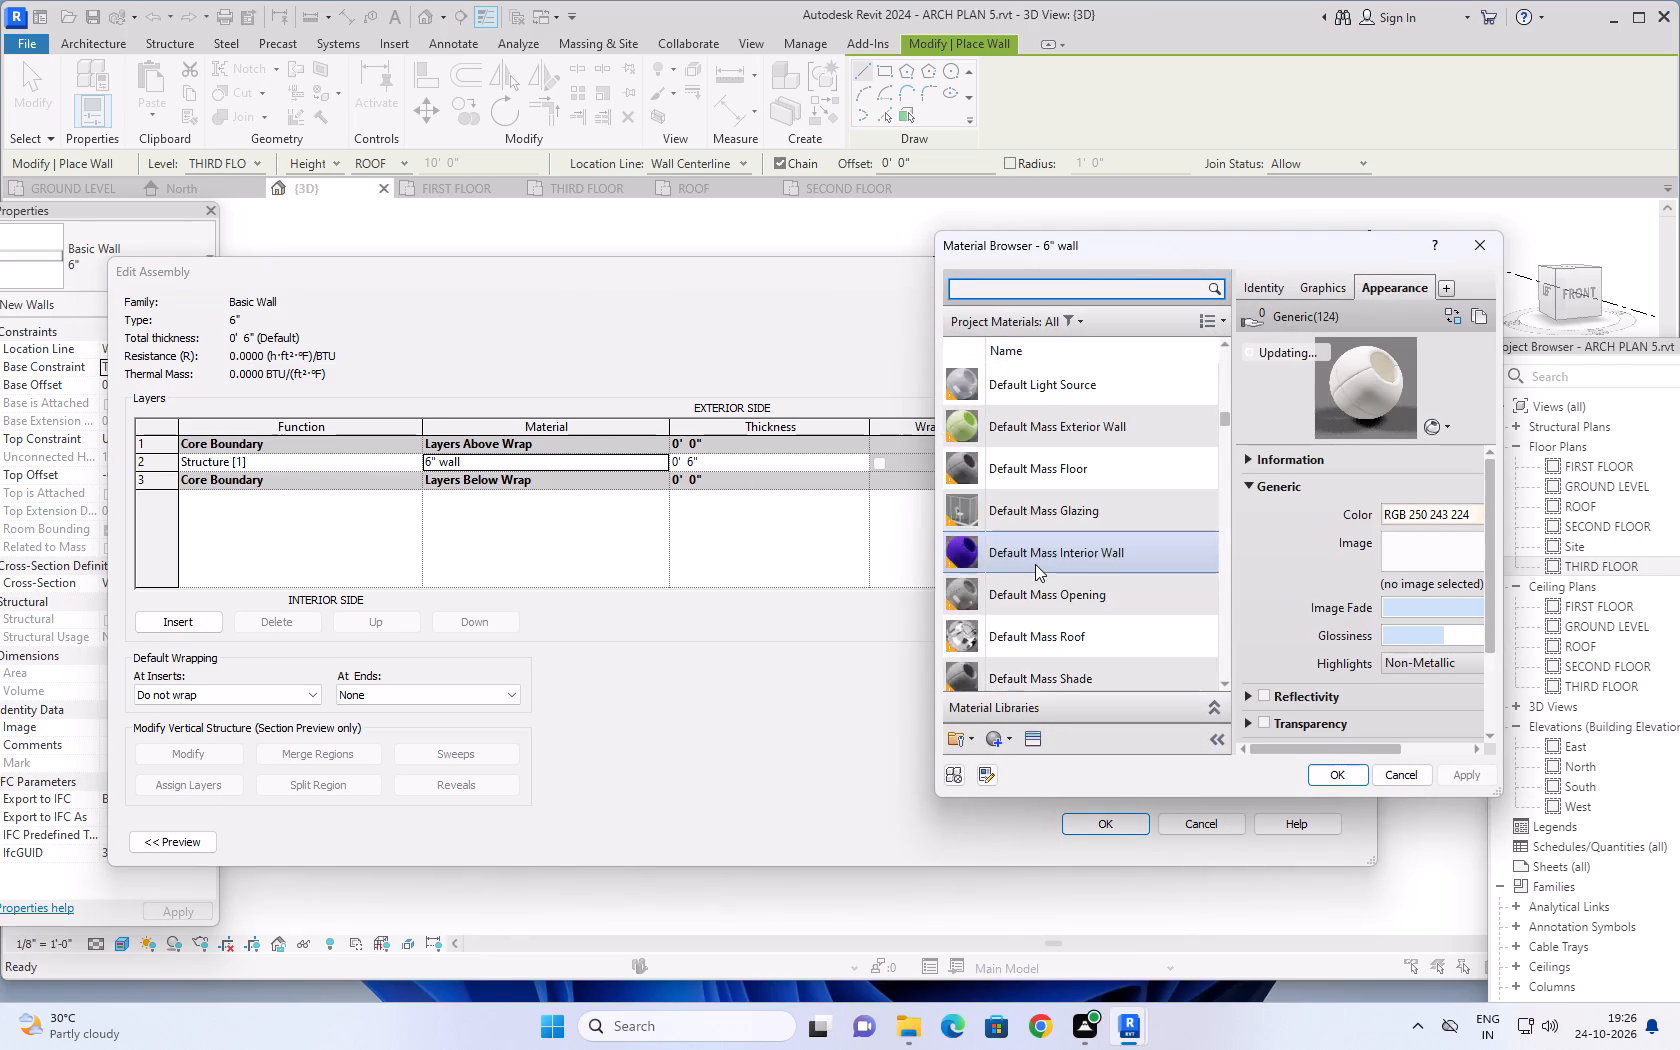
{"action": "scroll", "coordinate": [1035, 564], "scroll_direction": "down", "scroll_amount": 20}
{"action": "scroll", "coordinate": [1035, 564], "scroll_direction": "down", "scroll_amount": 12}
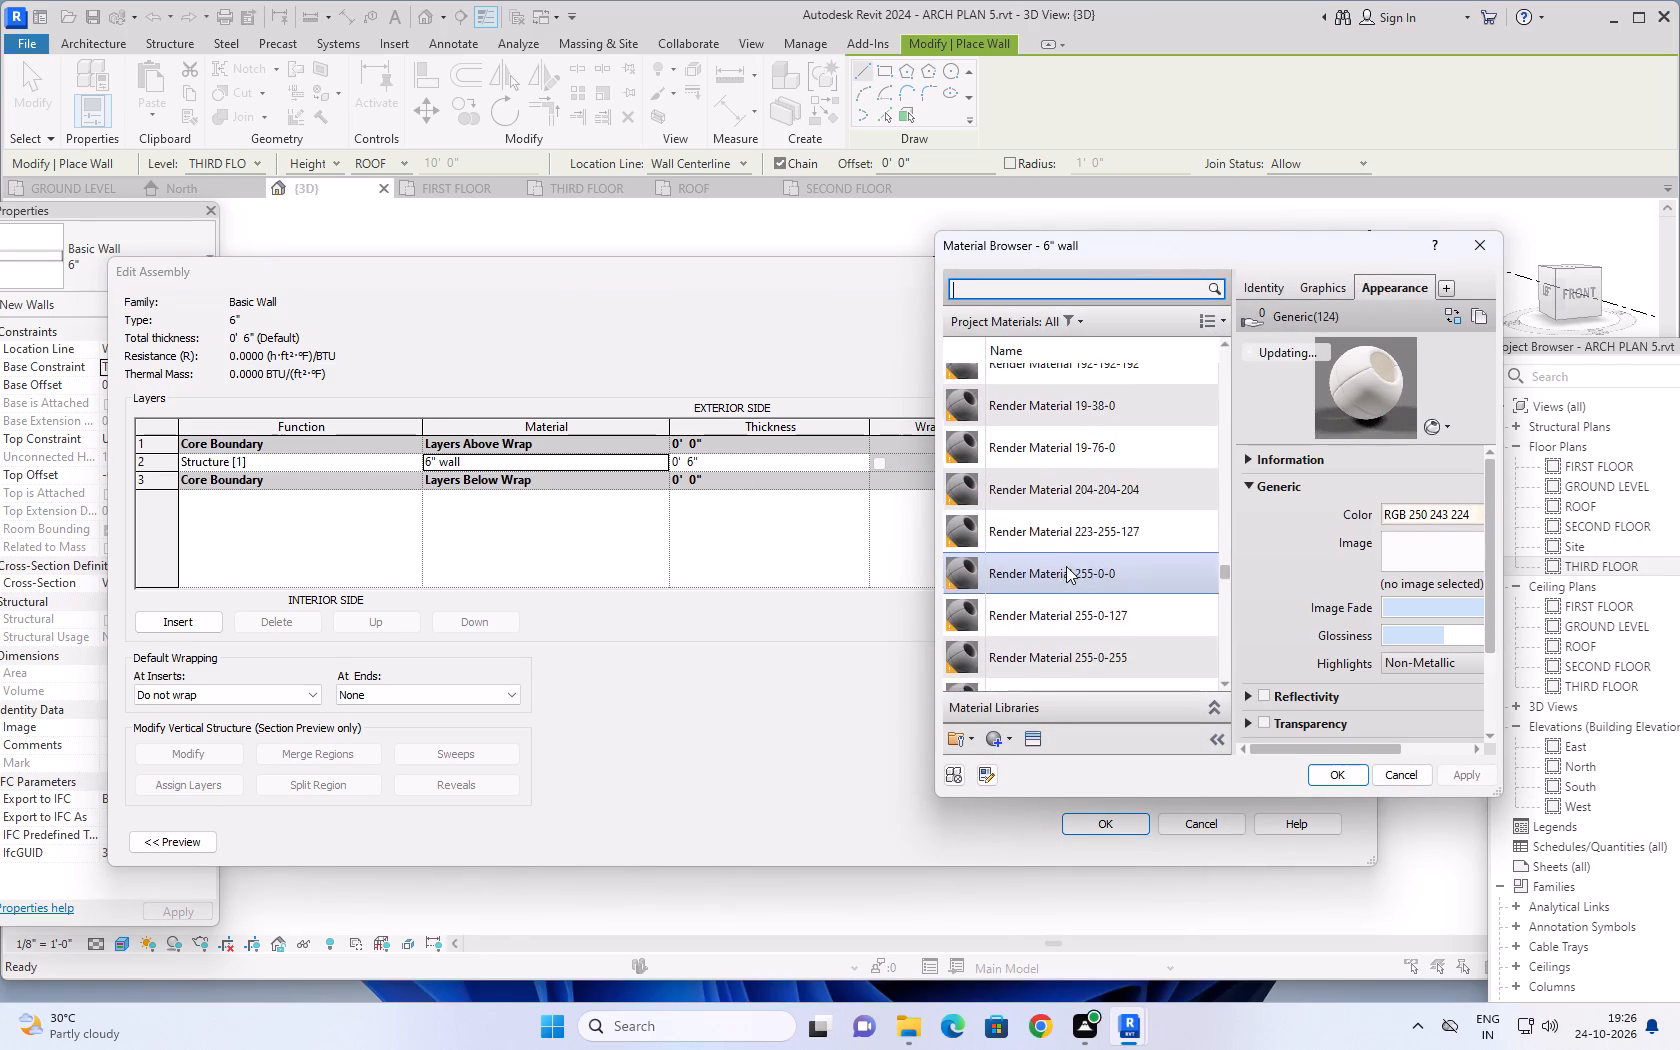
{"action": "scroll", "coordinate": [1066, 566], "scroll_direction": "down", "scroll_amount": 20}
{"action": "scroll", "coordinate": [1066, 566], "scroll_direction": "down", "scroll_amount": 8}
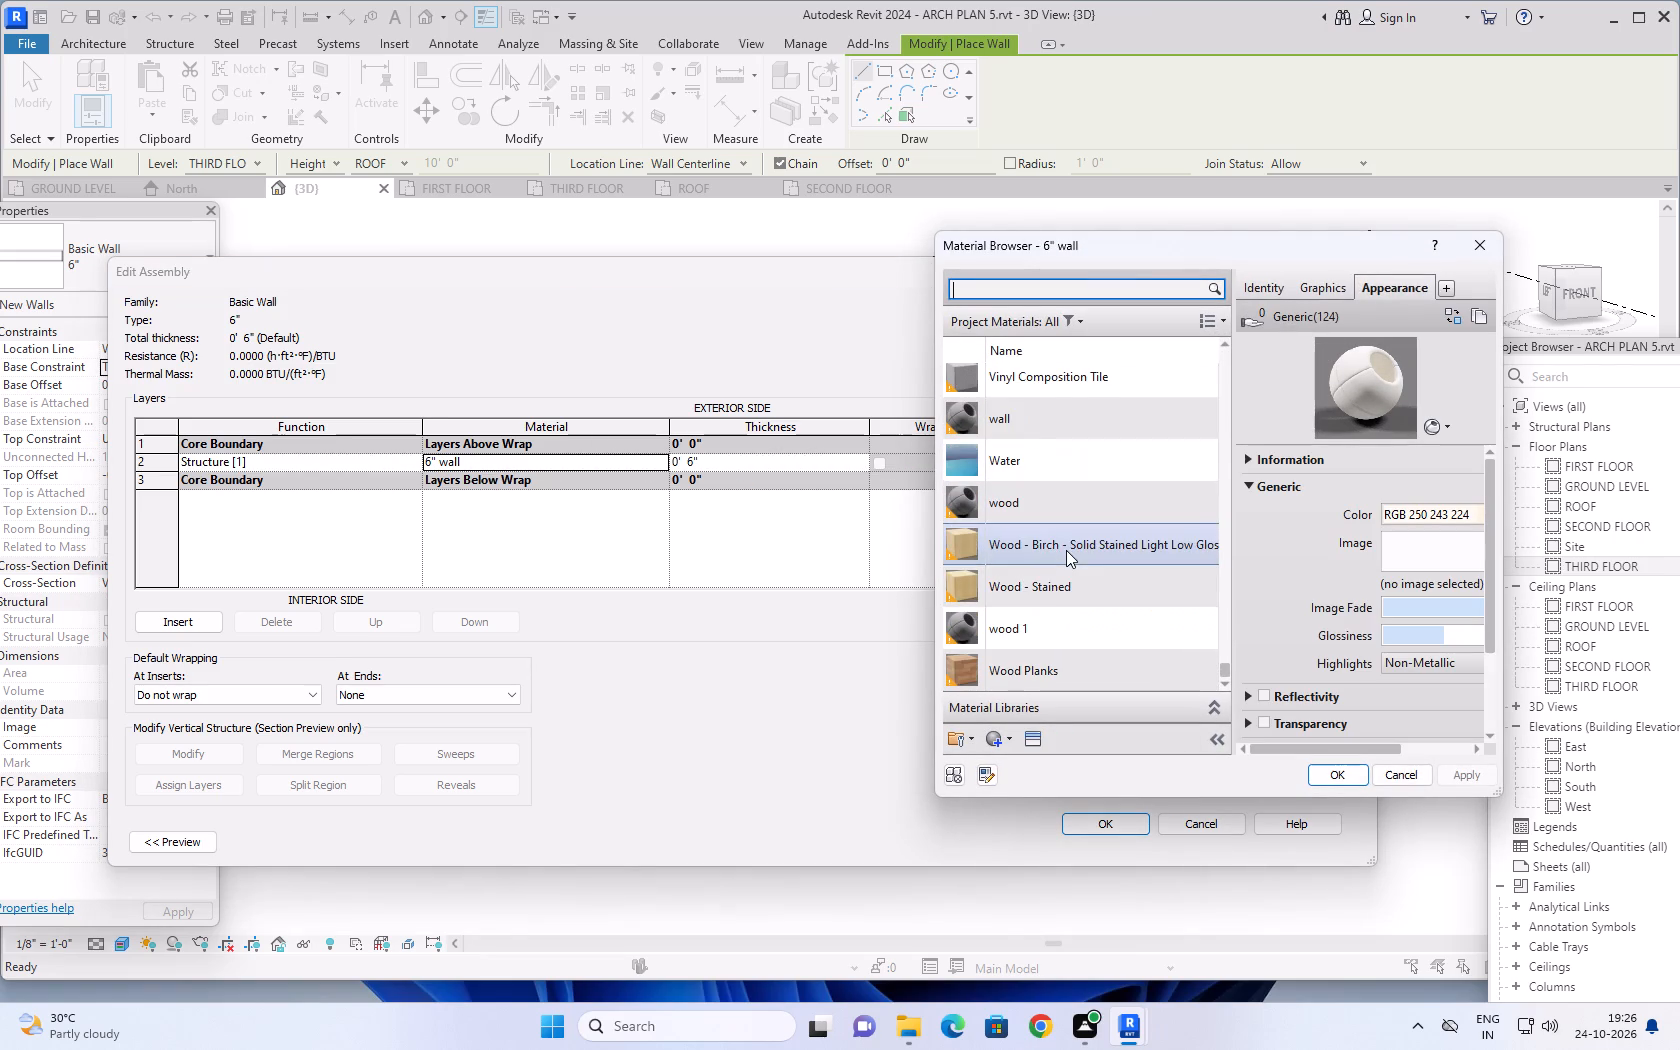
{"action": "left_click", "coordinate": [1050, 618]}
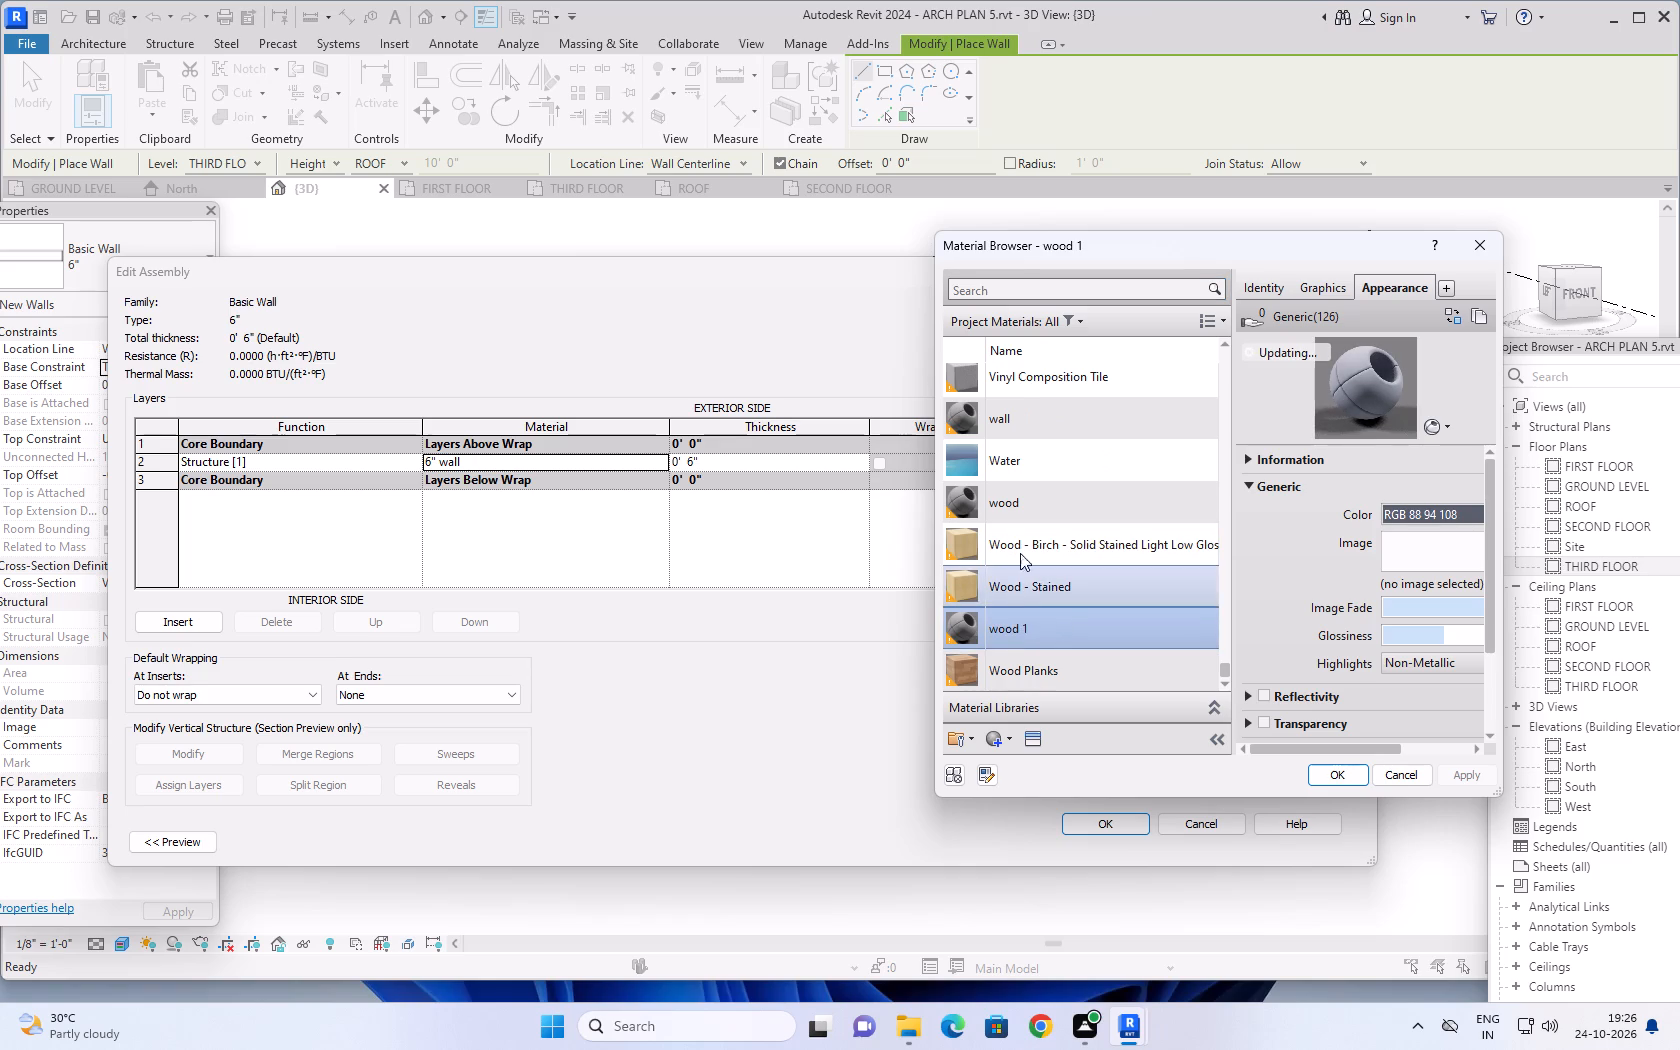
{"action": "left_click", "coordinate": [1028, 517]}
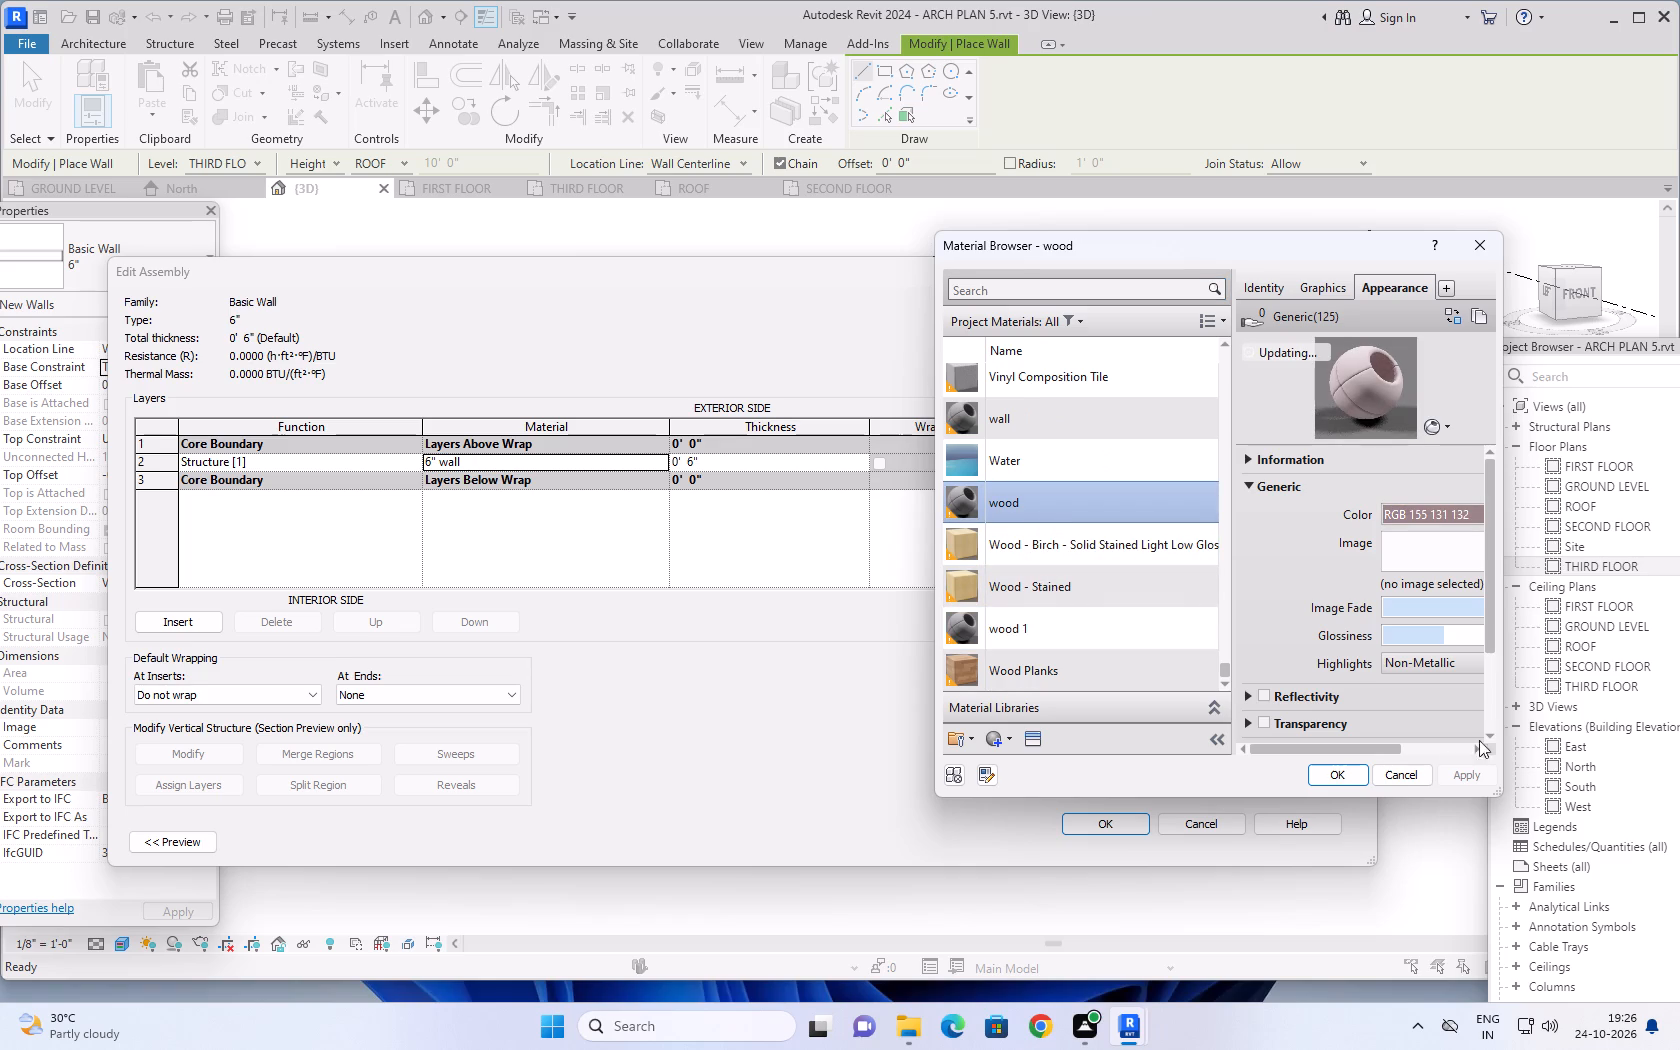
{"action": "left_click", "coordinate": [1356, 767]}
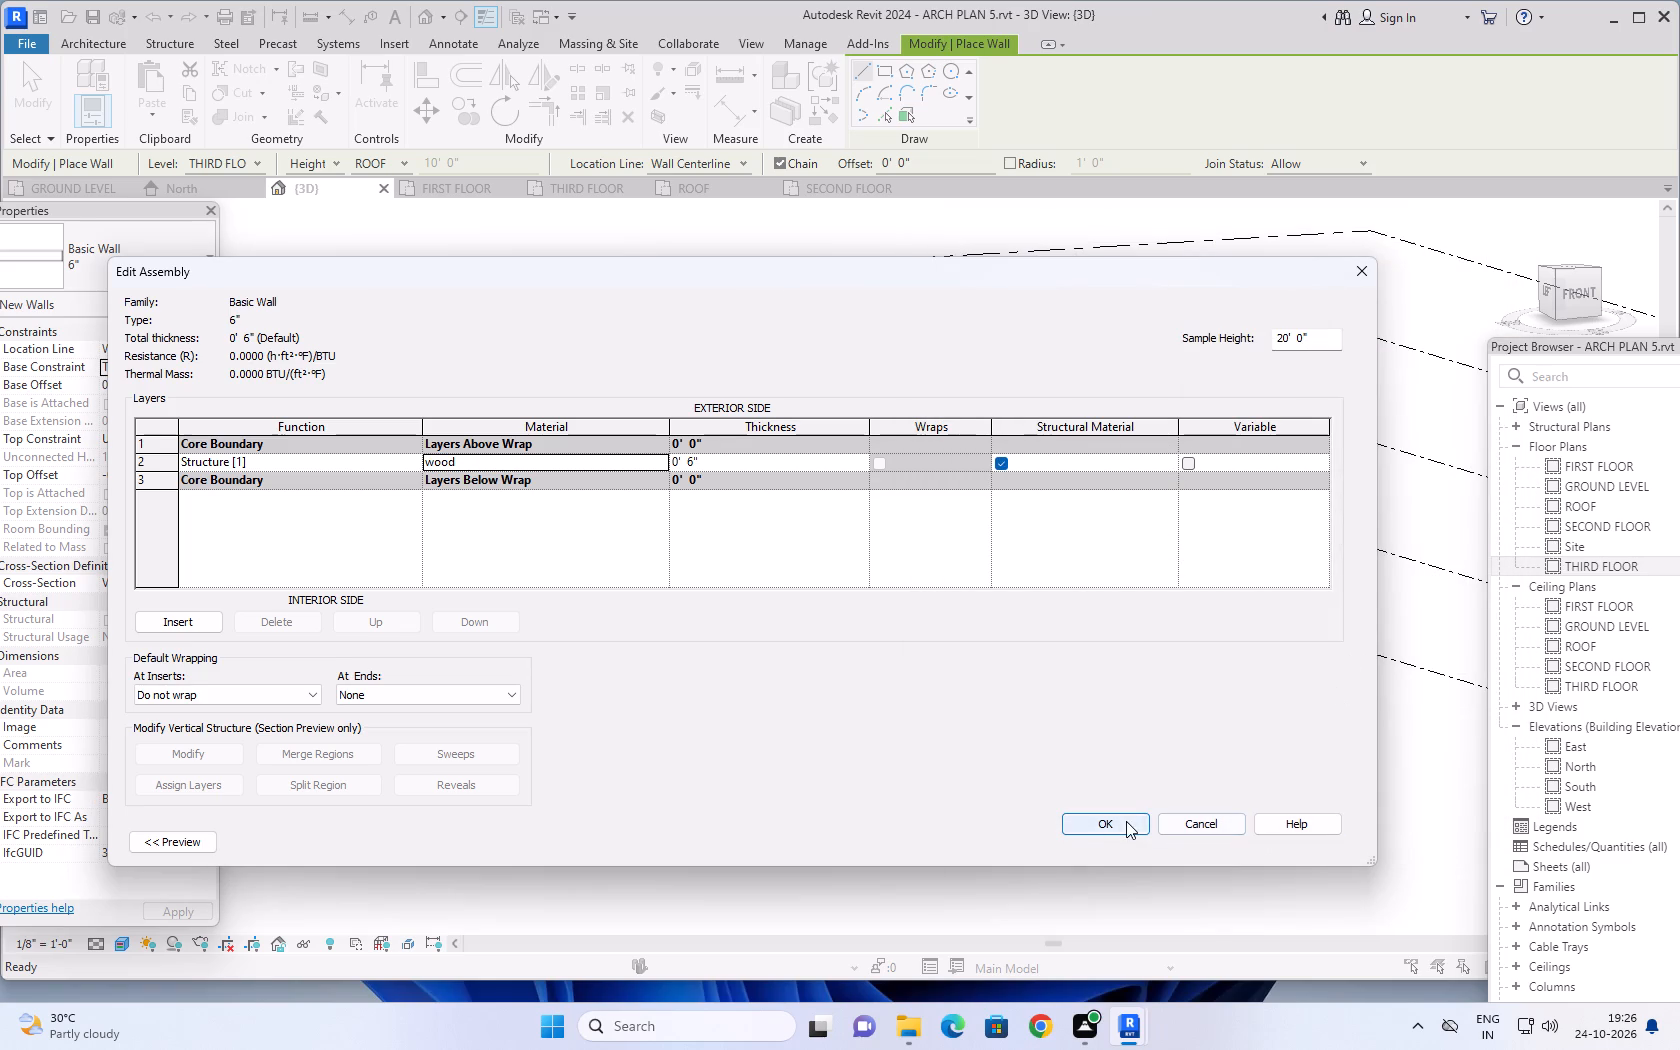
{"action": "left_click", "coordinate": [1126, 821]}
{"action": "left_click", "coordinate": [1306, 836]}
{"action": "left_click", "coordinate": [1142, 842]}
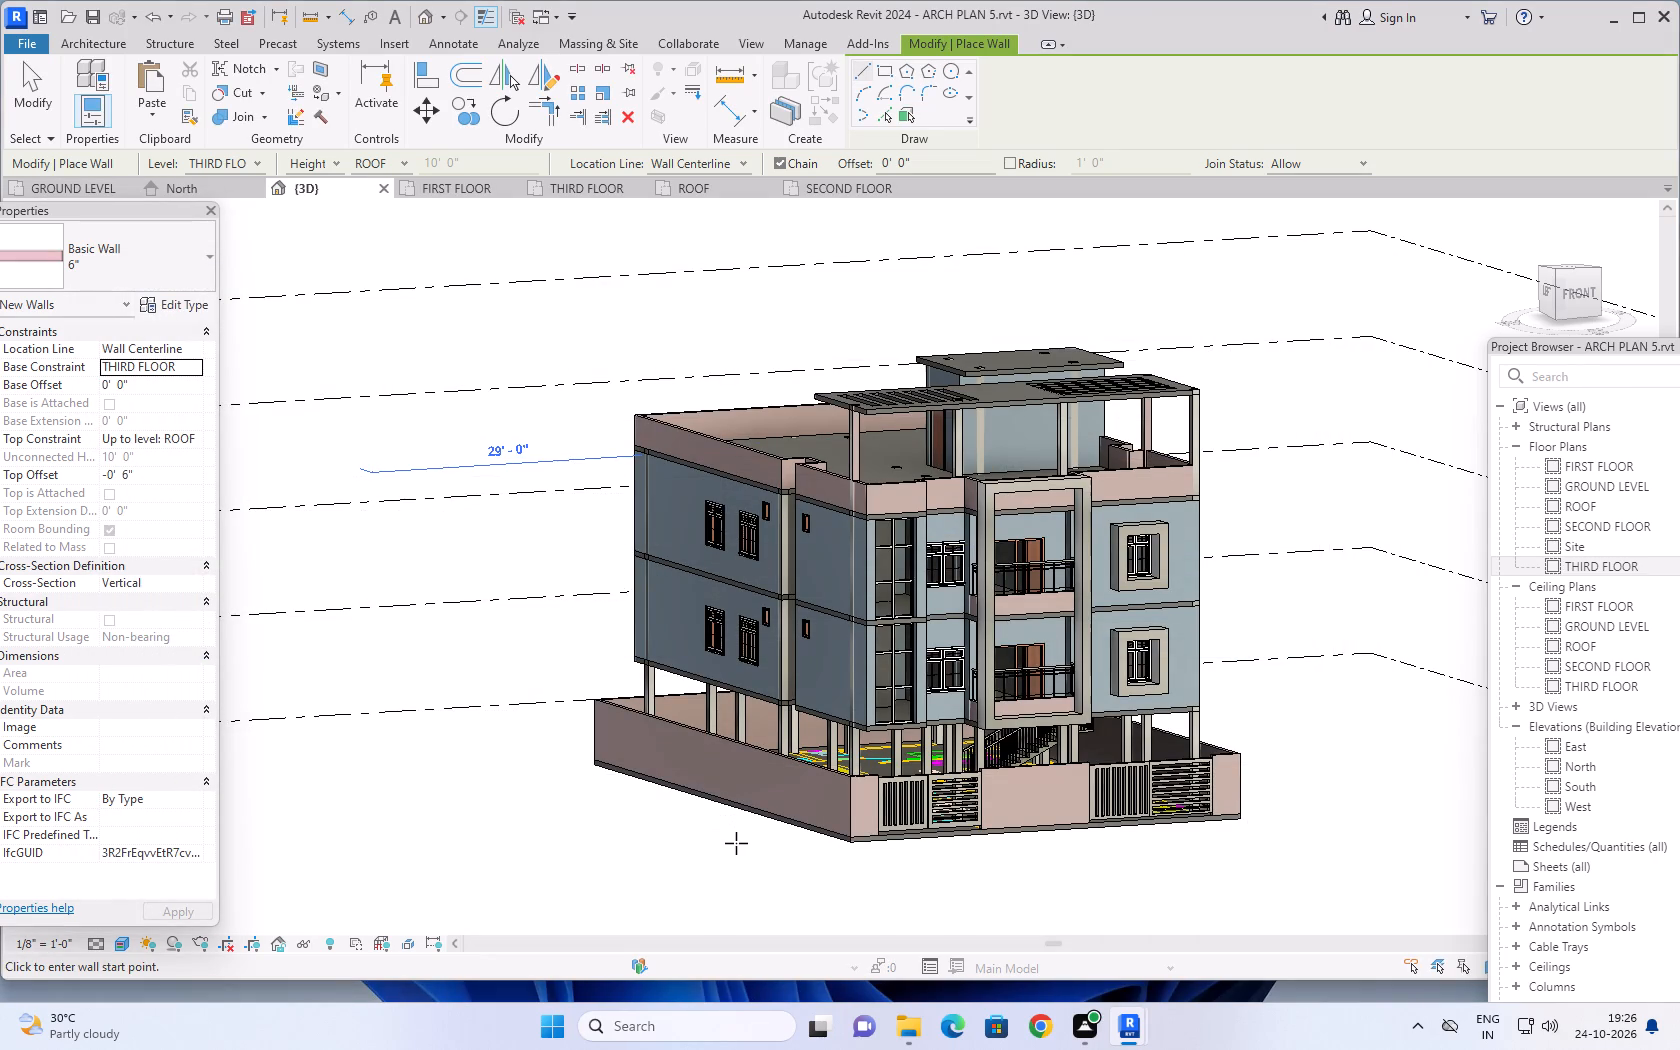
Assign the wood 1 material to the structure layer of the 6" basic wall type and apply it.
{"action": "middle_click_drag", "start_coordinate": [747, 857], "coordinate": [949, 804], "text": "shift"}
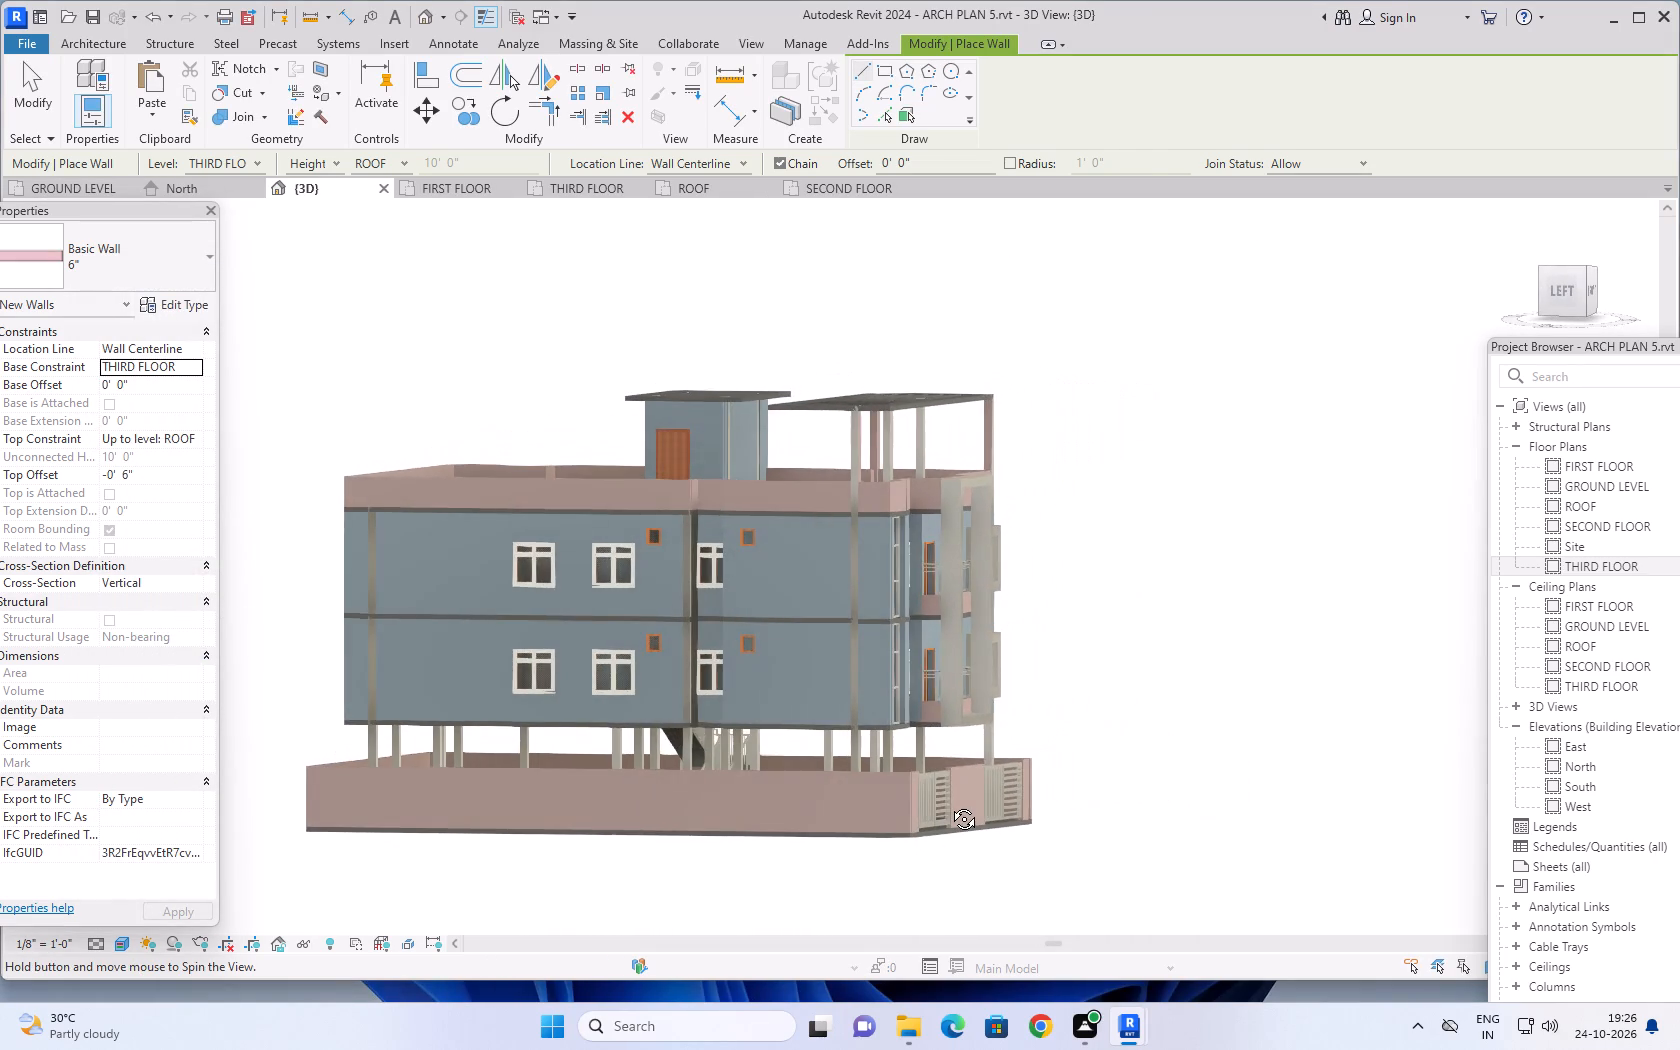
{"action": "middle_click_drag", "start_coordinate": [949, 804], "coordinate": [798, 825], "text": "shift"}
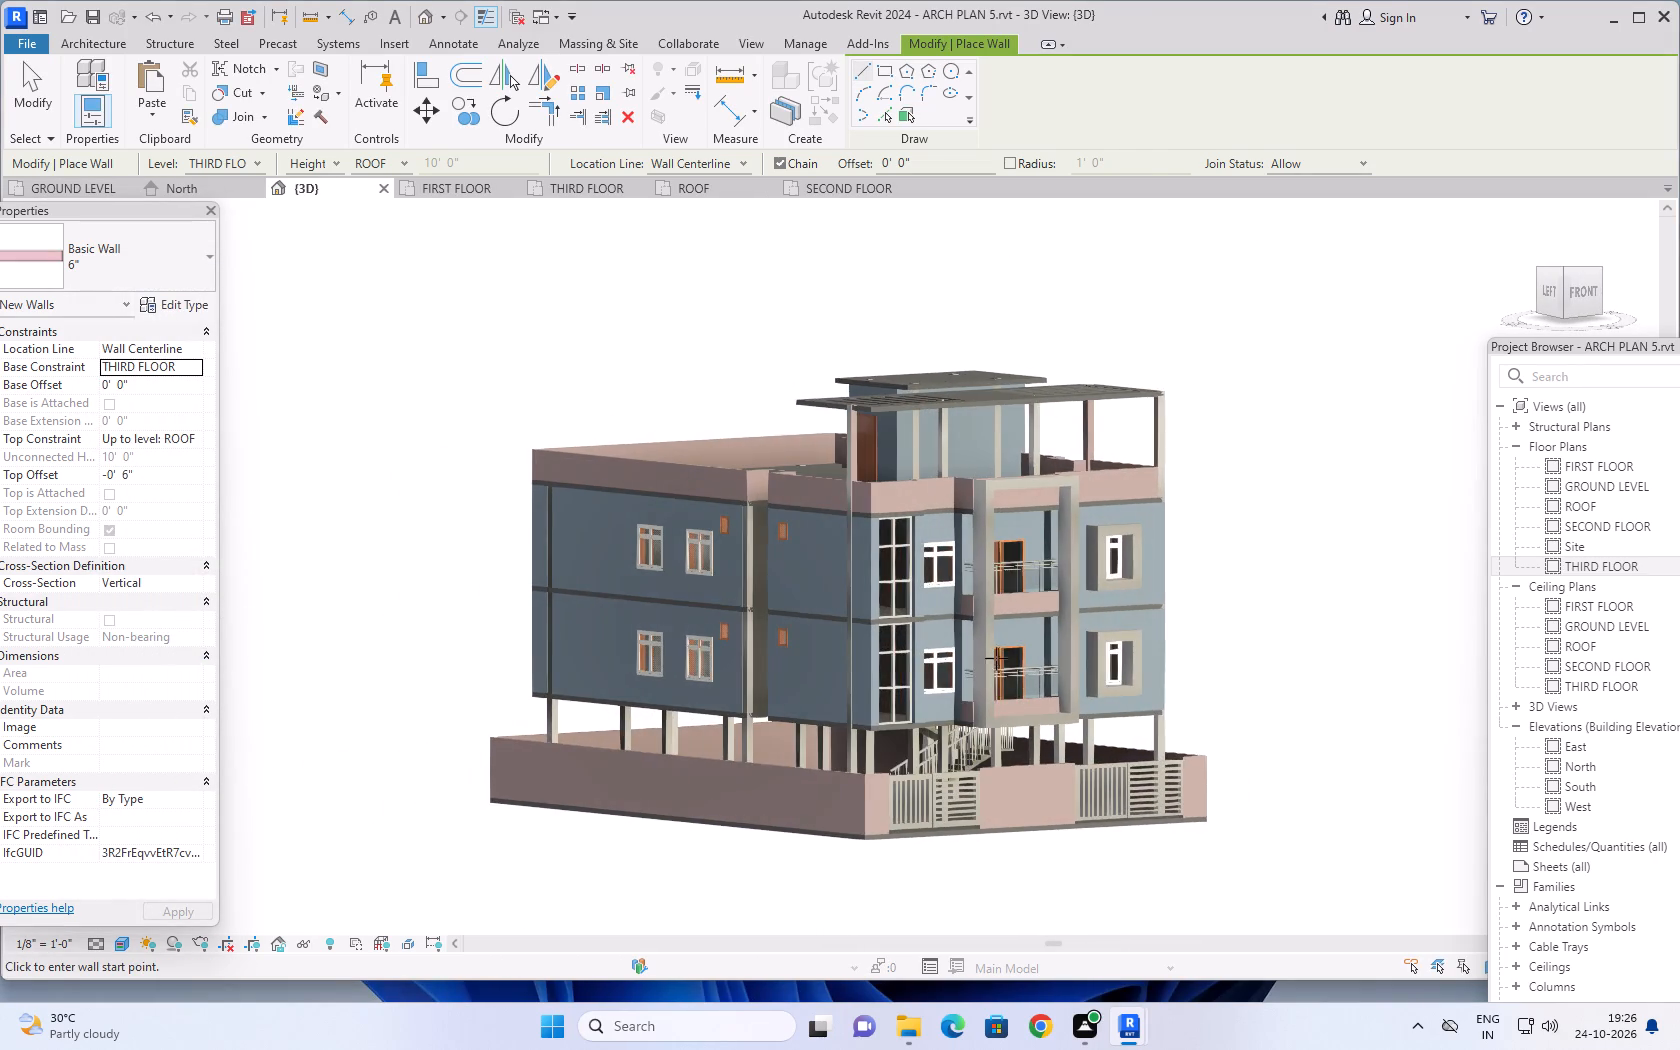
{"action": "scroll", "coordinate": [998, 643], "scroll_direction": "up", "scroll_amount": 3}
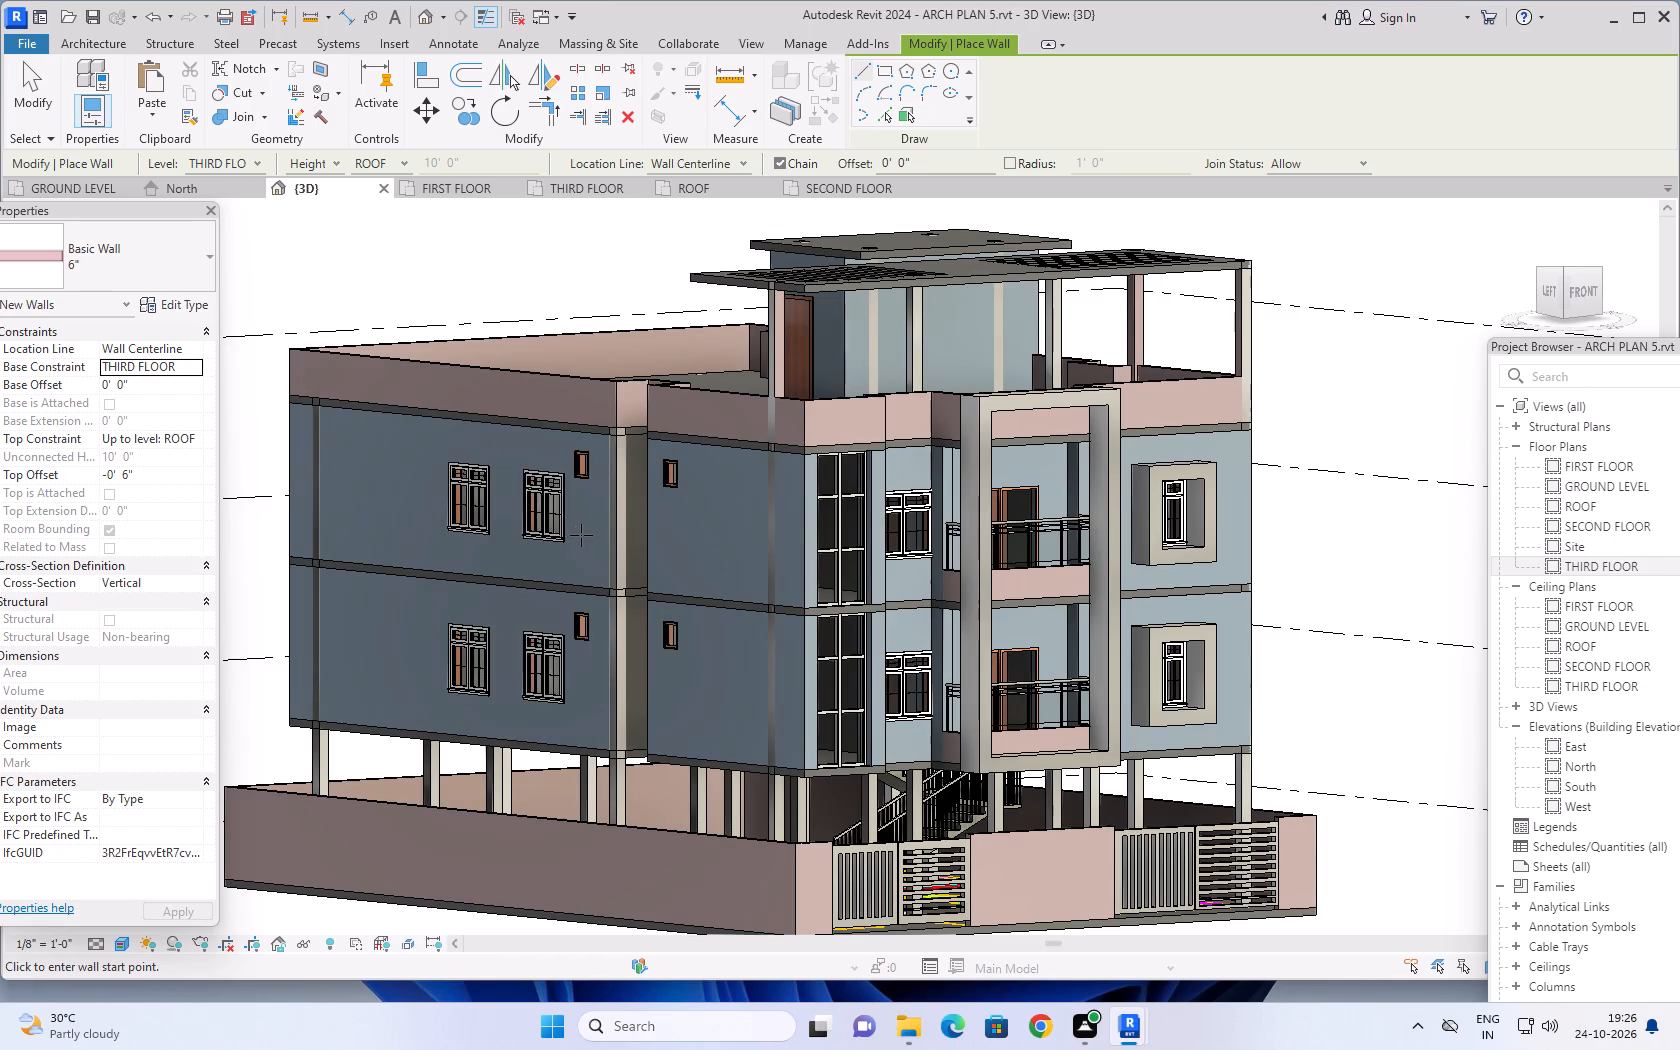
{"action": "scroll", "coordinate": [582, 535], "scroll_direction": "down", "scroll_amount": 1}
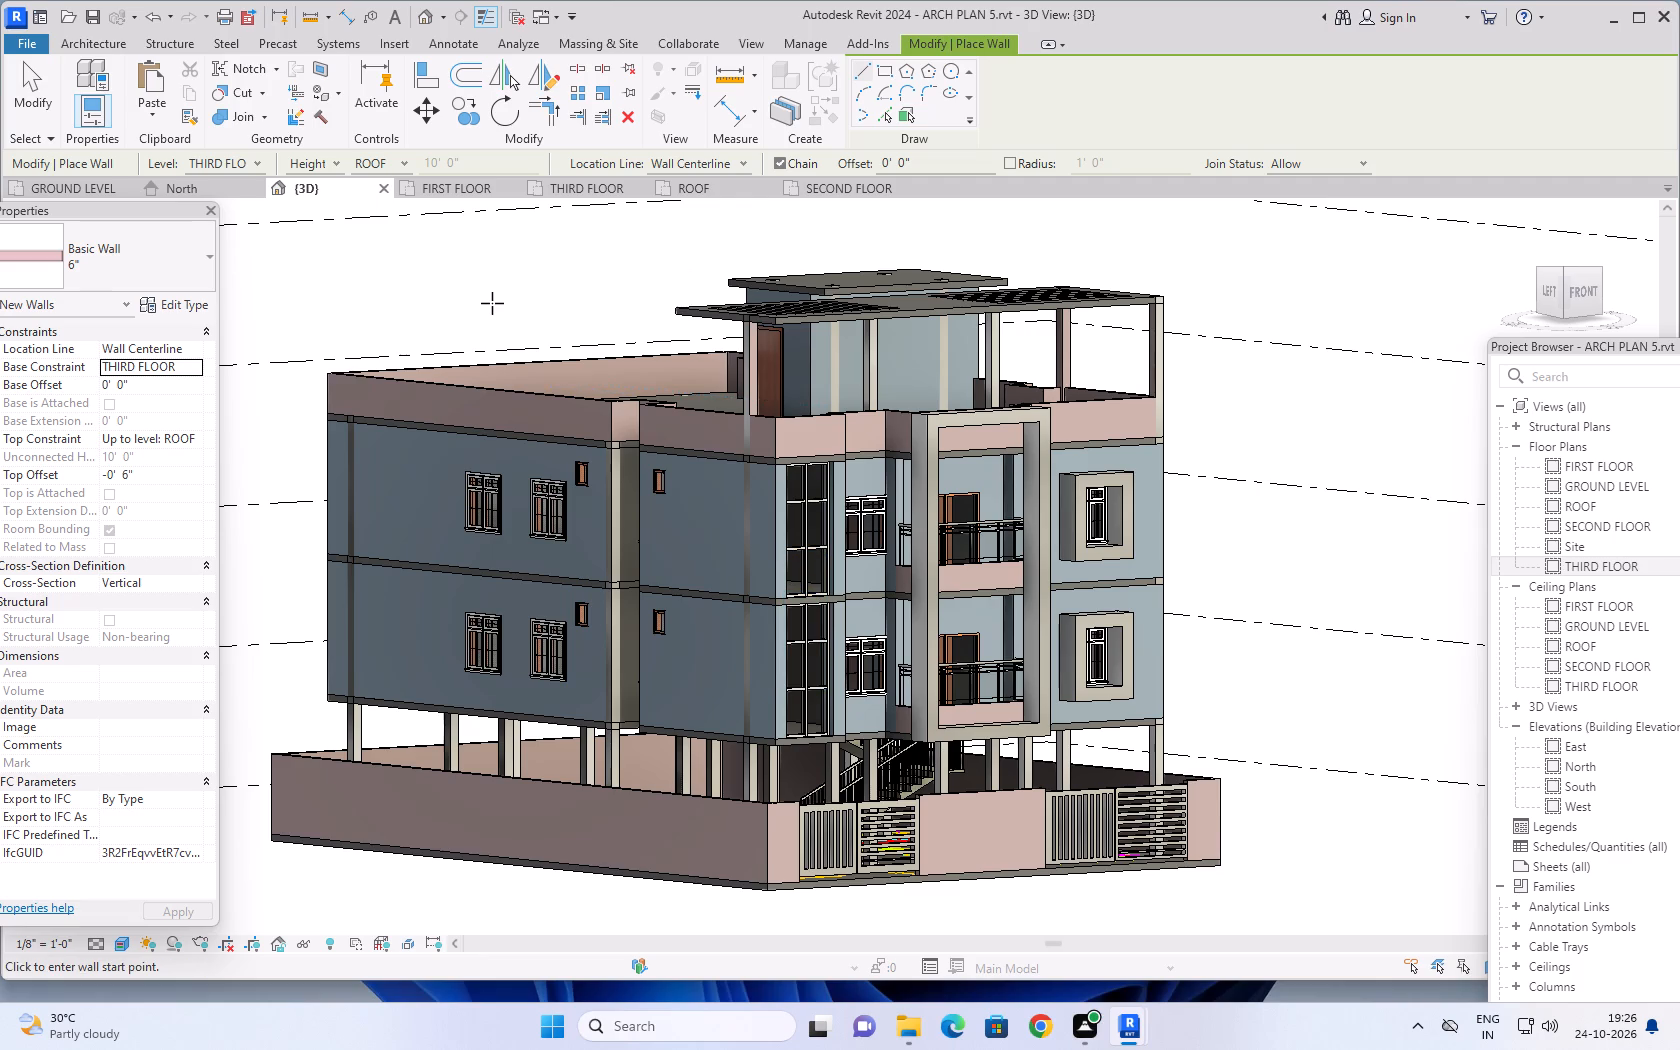
{"action": "left_click", "coordinate": [180, 304]}
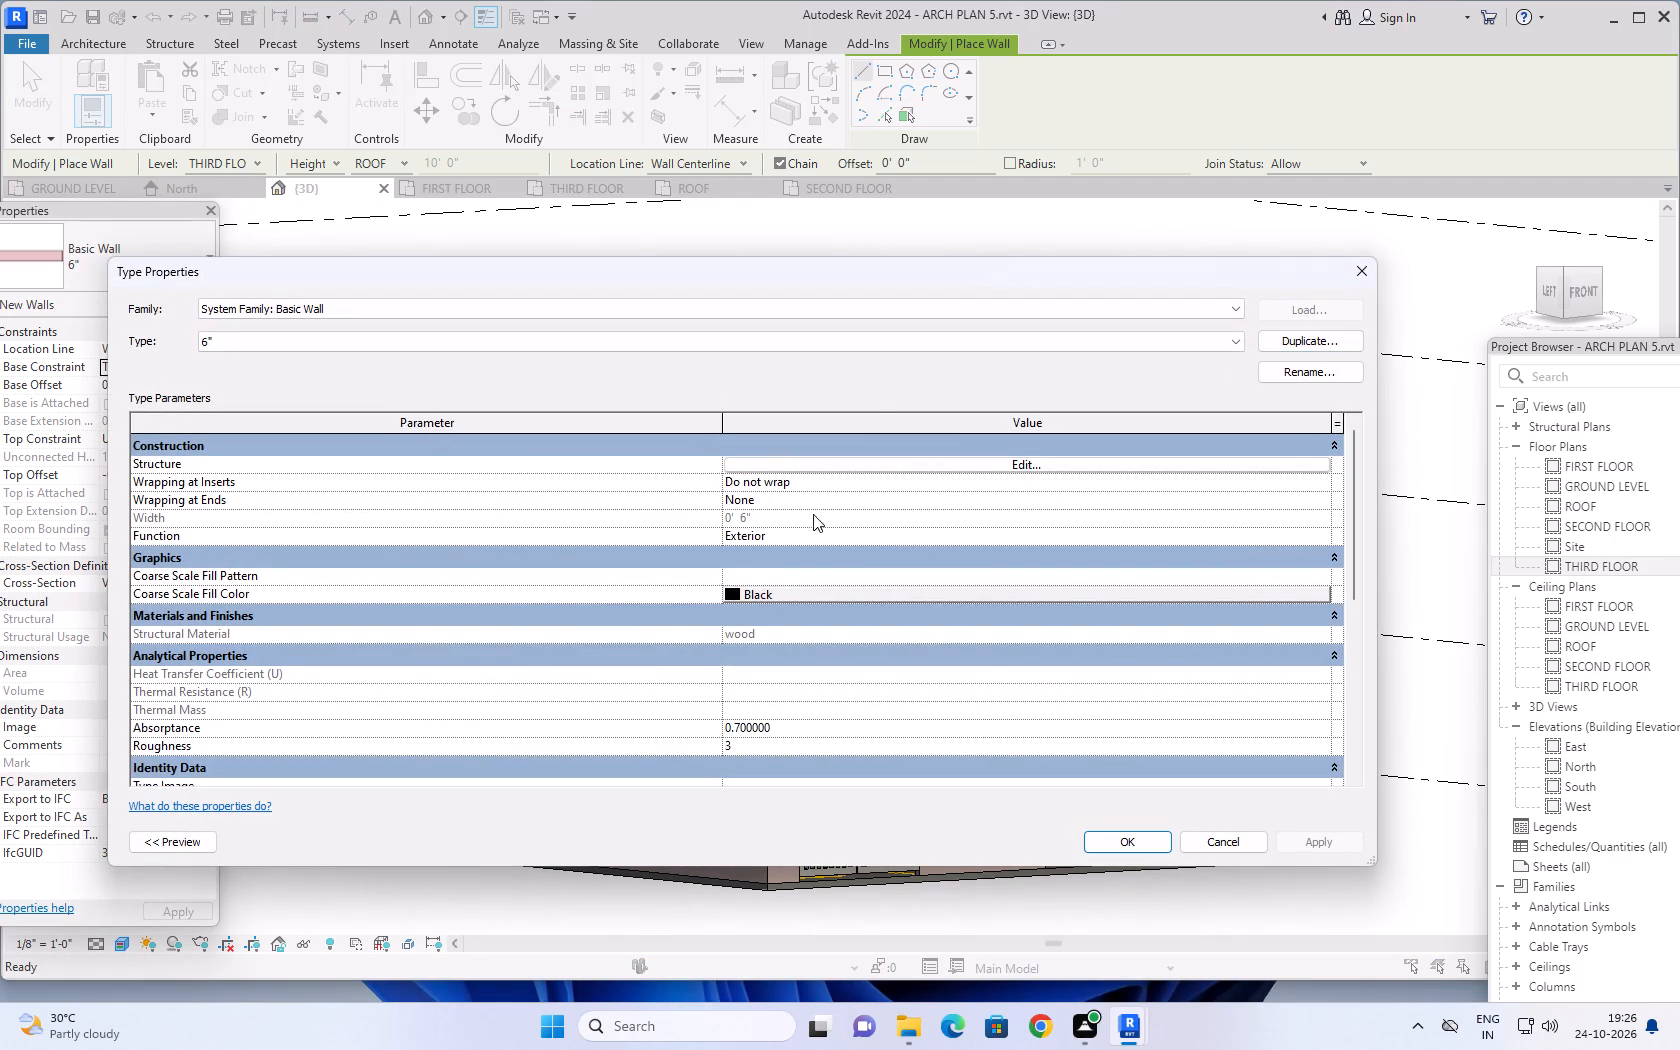
{"action": "left_click", "coordinate": [887, 467]}
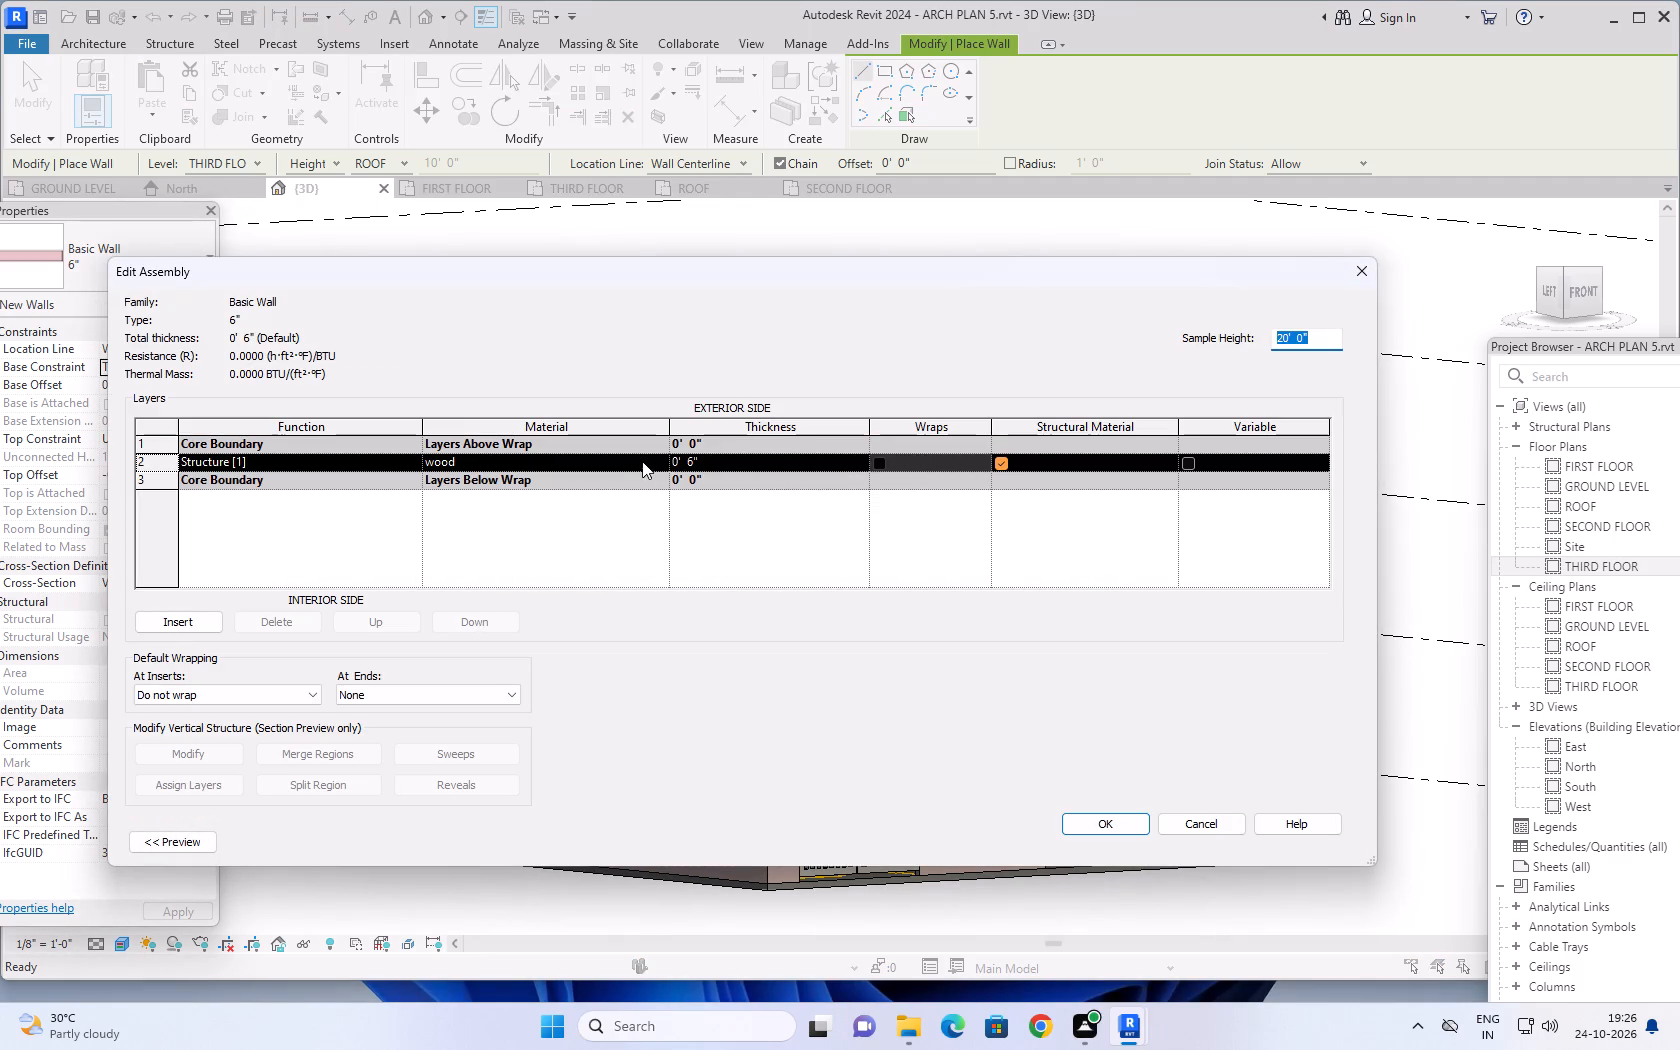
{"action": "left_click", "coordinate": [658, 460]}
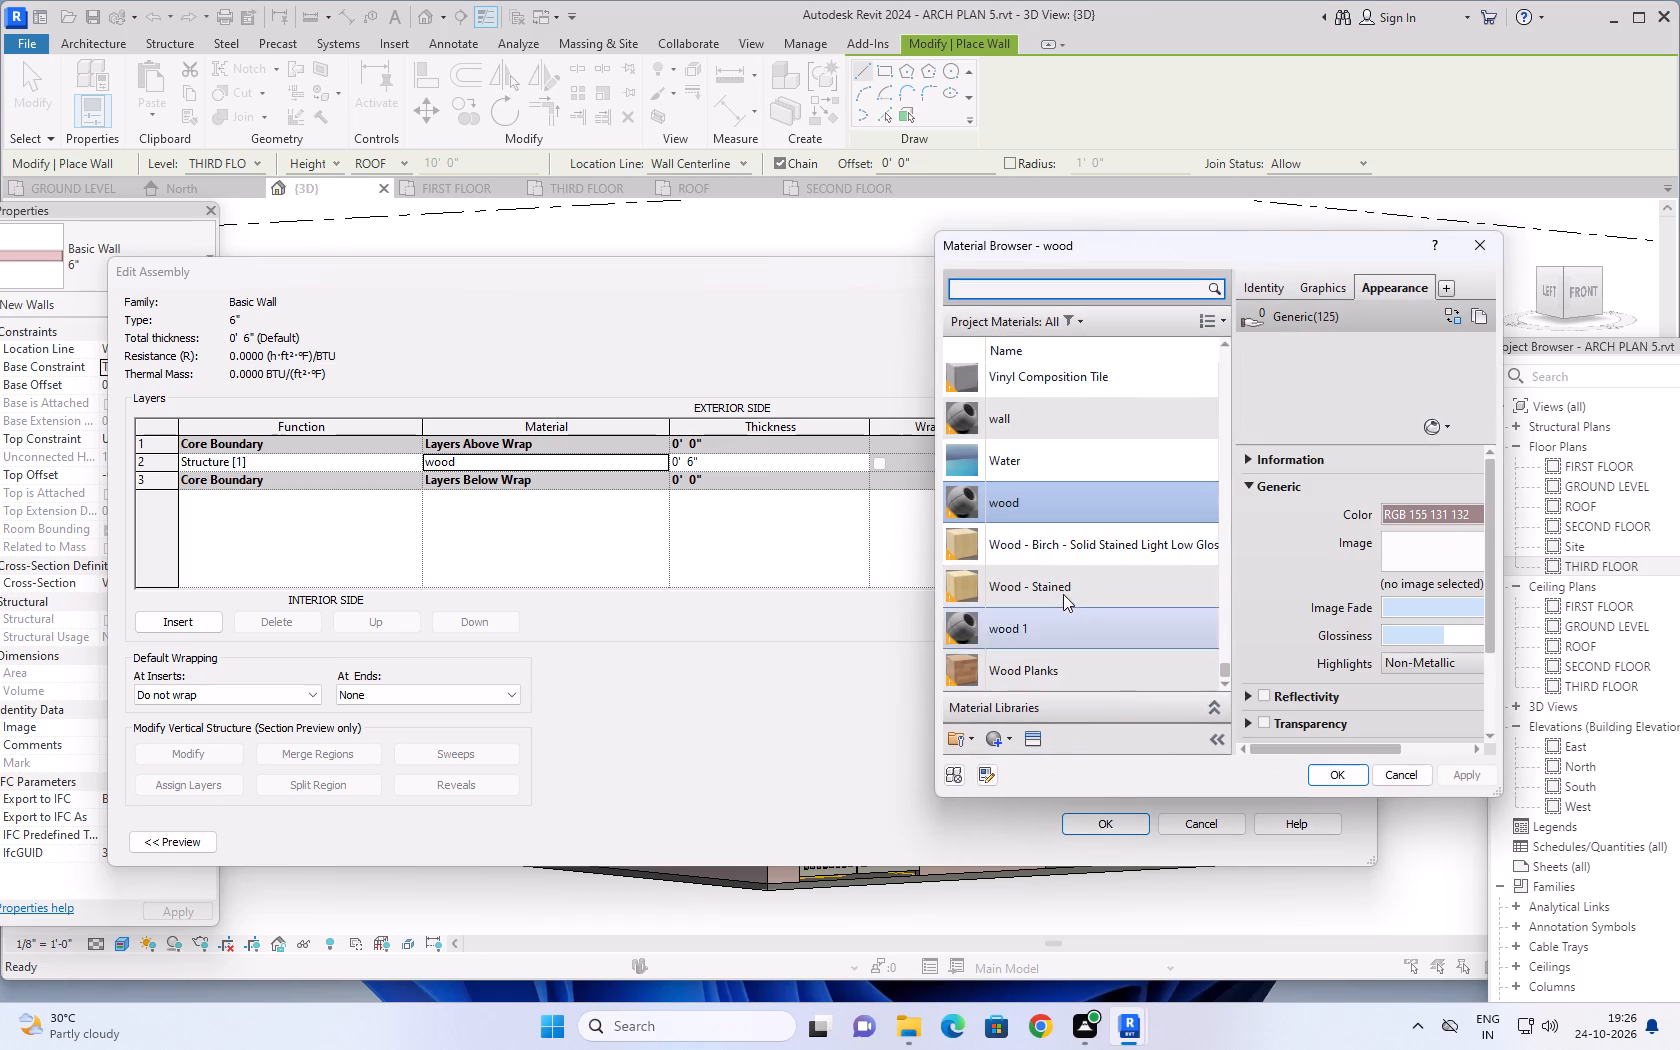
{"action": "left_click", "coordinate": [1054, 620]}
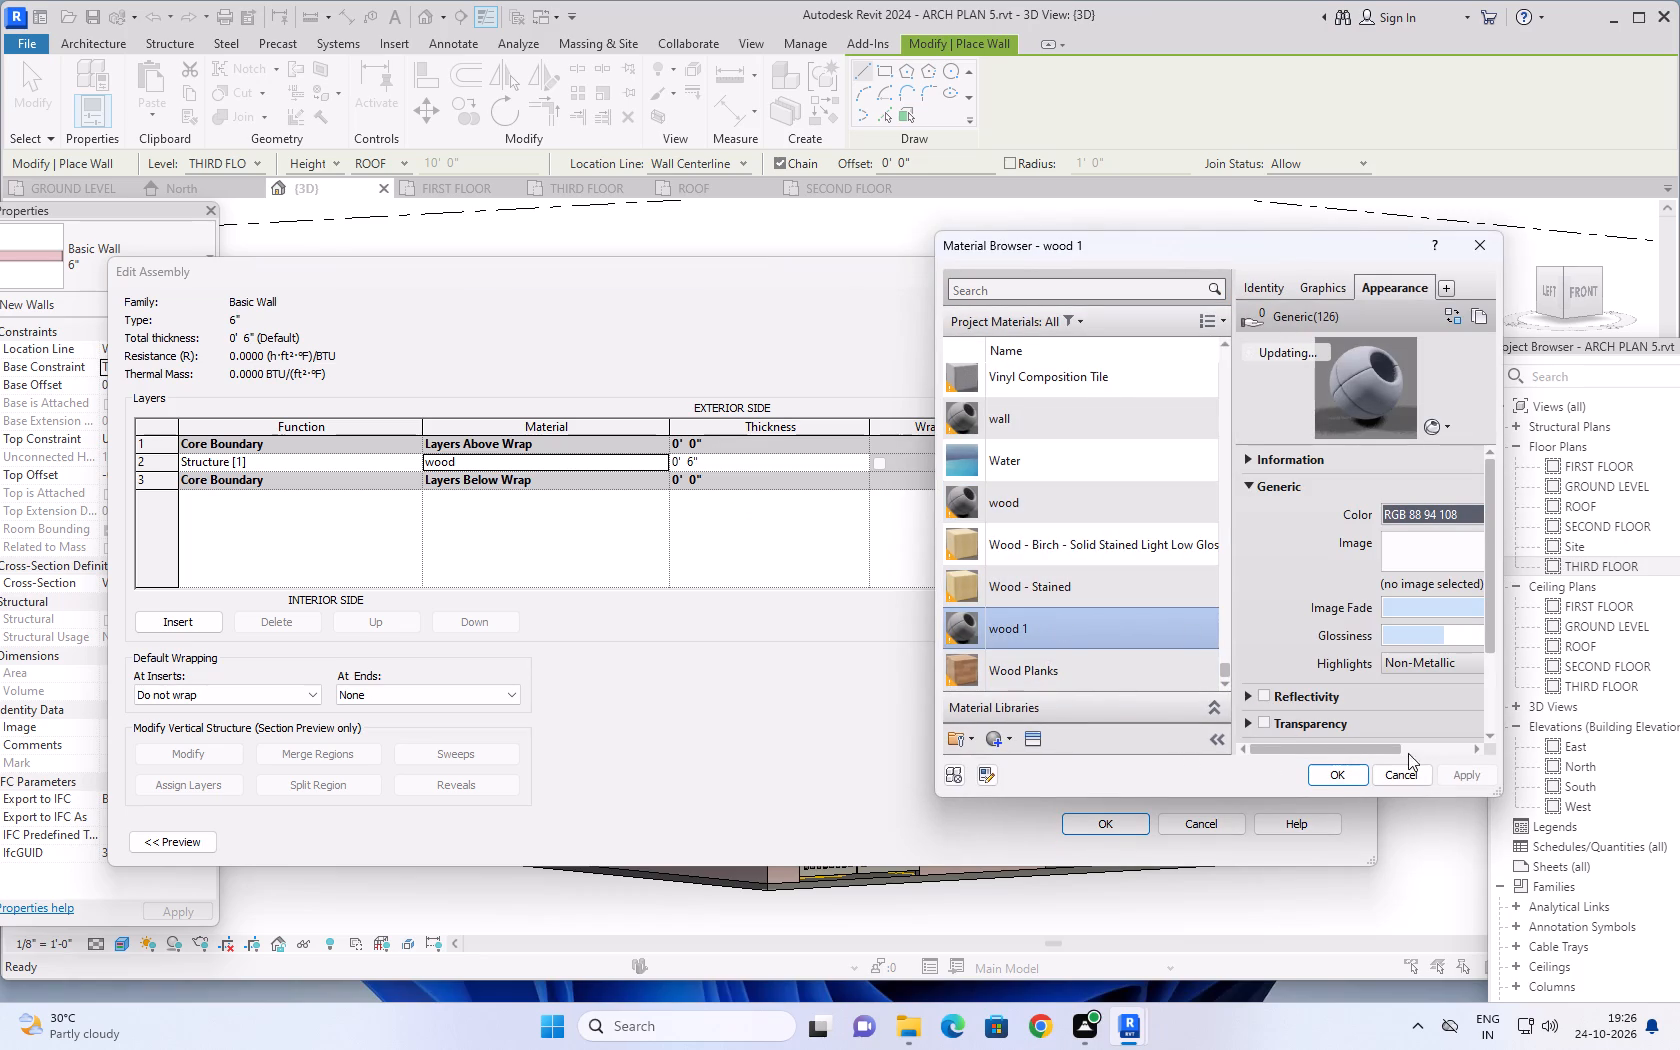
{"action": "left_click", "coordinate": [1341, 779]}
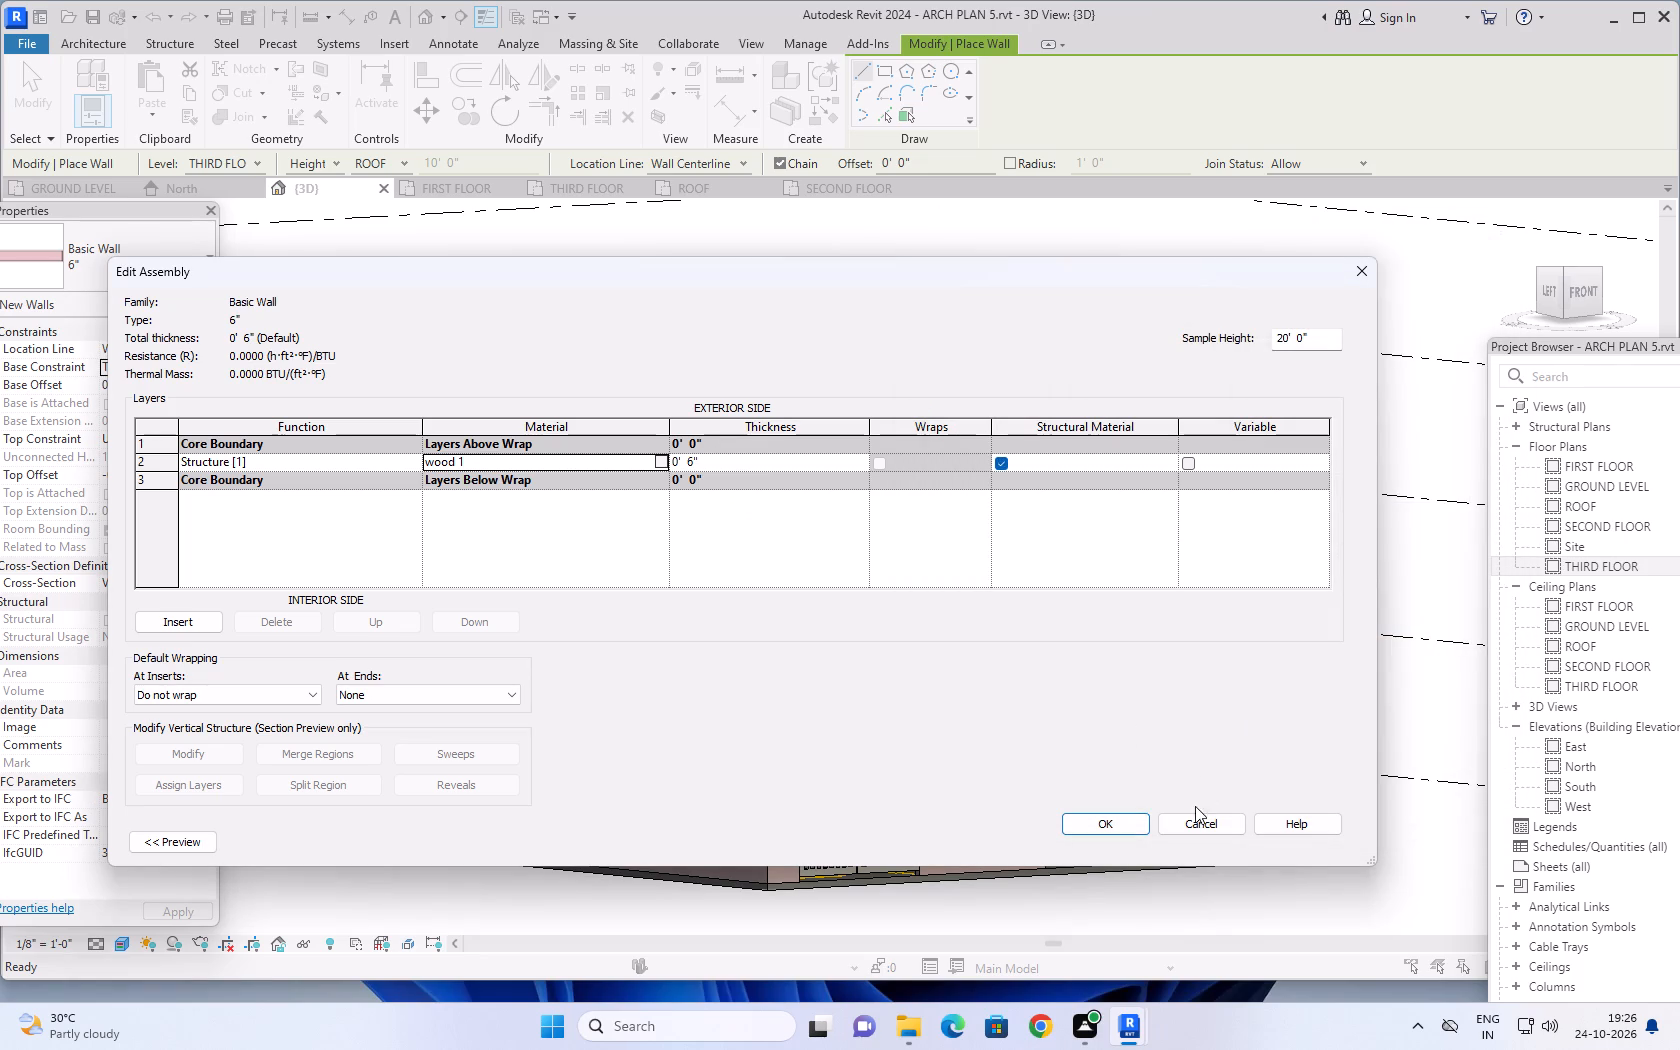
{"action": "left_click", "coordinate": [1133, 820]}
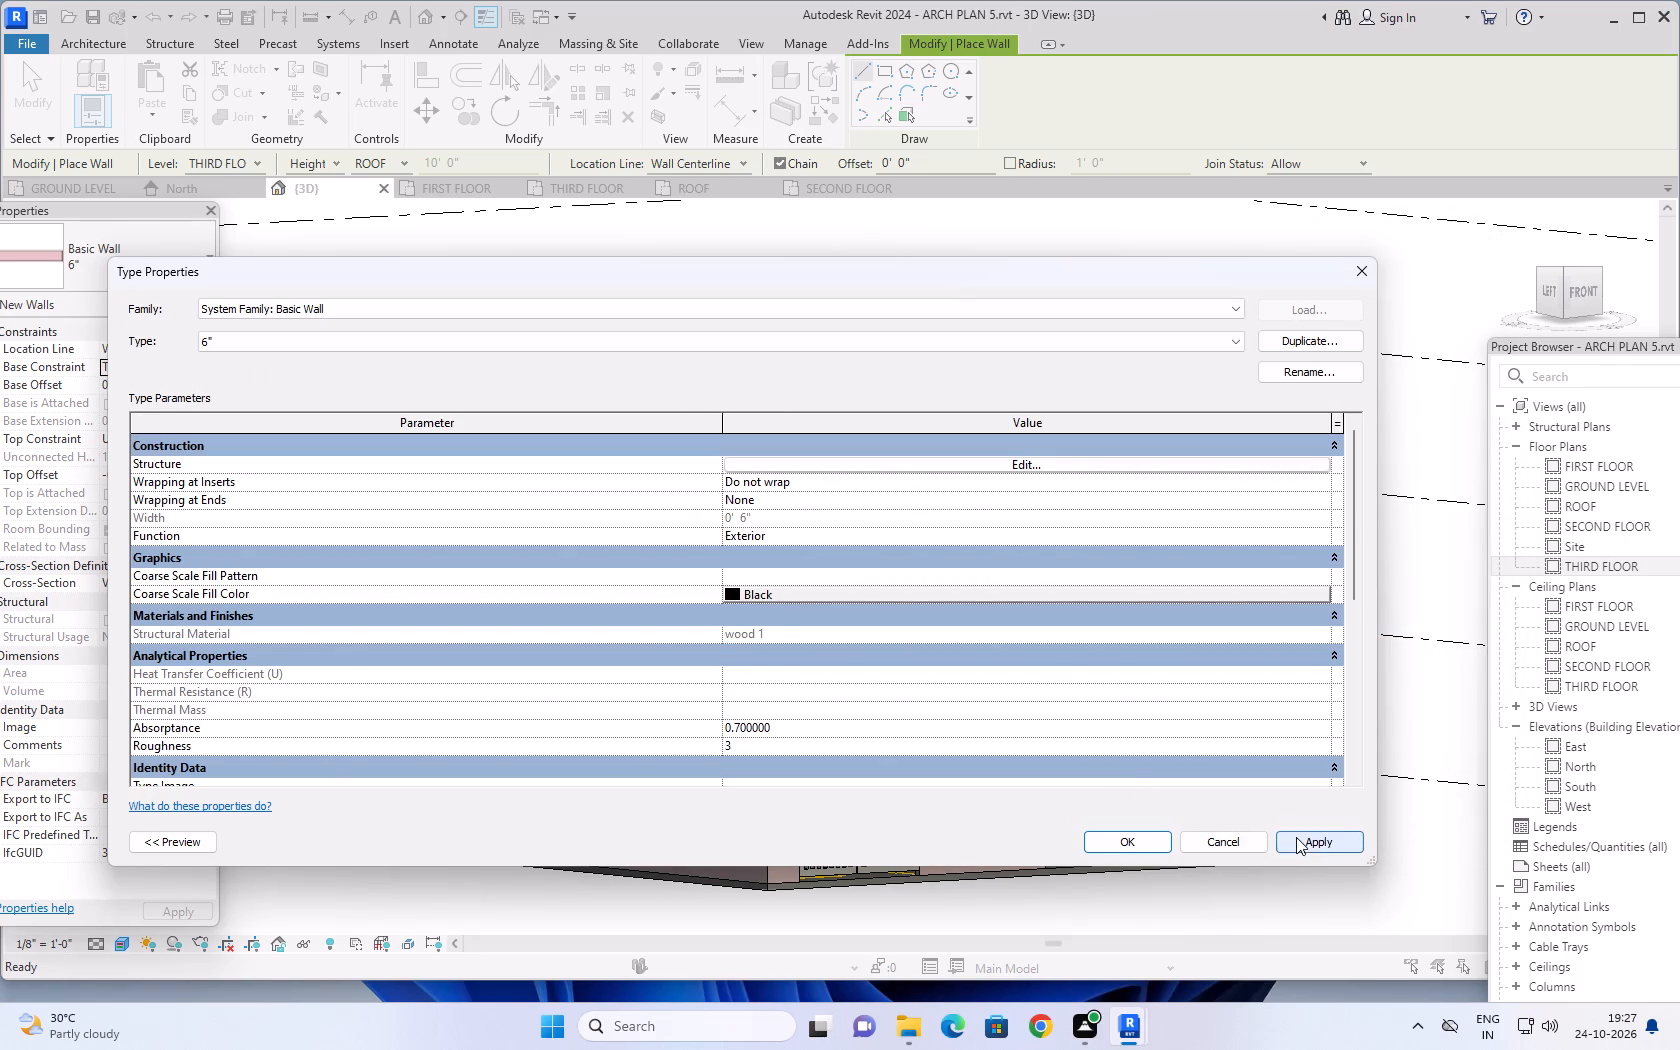
{"action": "left_click", "coordinate": [1296, 837]}
{"action": "left_click", "coordinate": [1128, 838]}
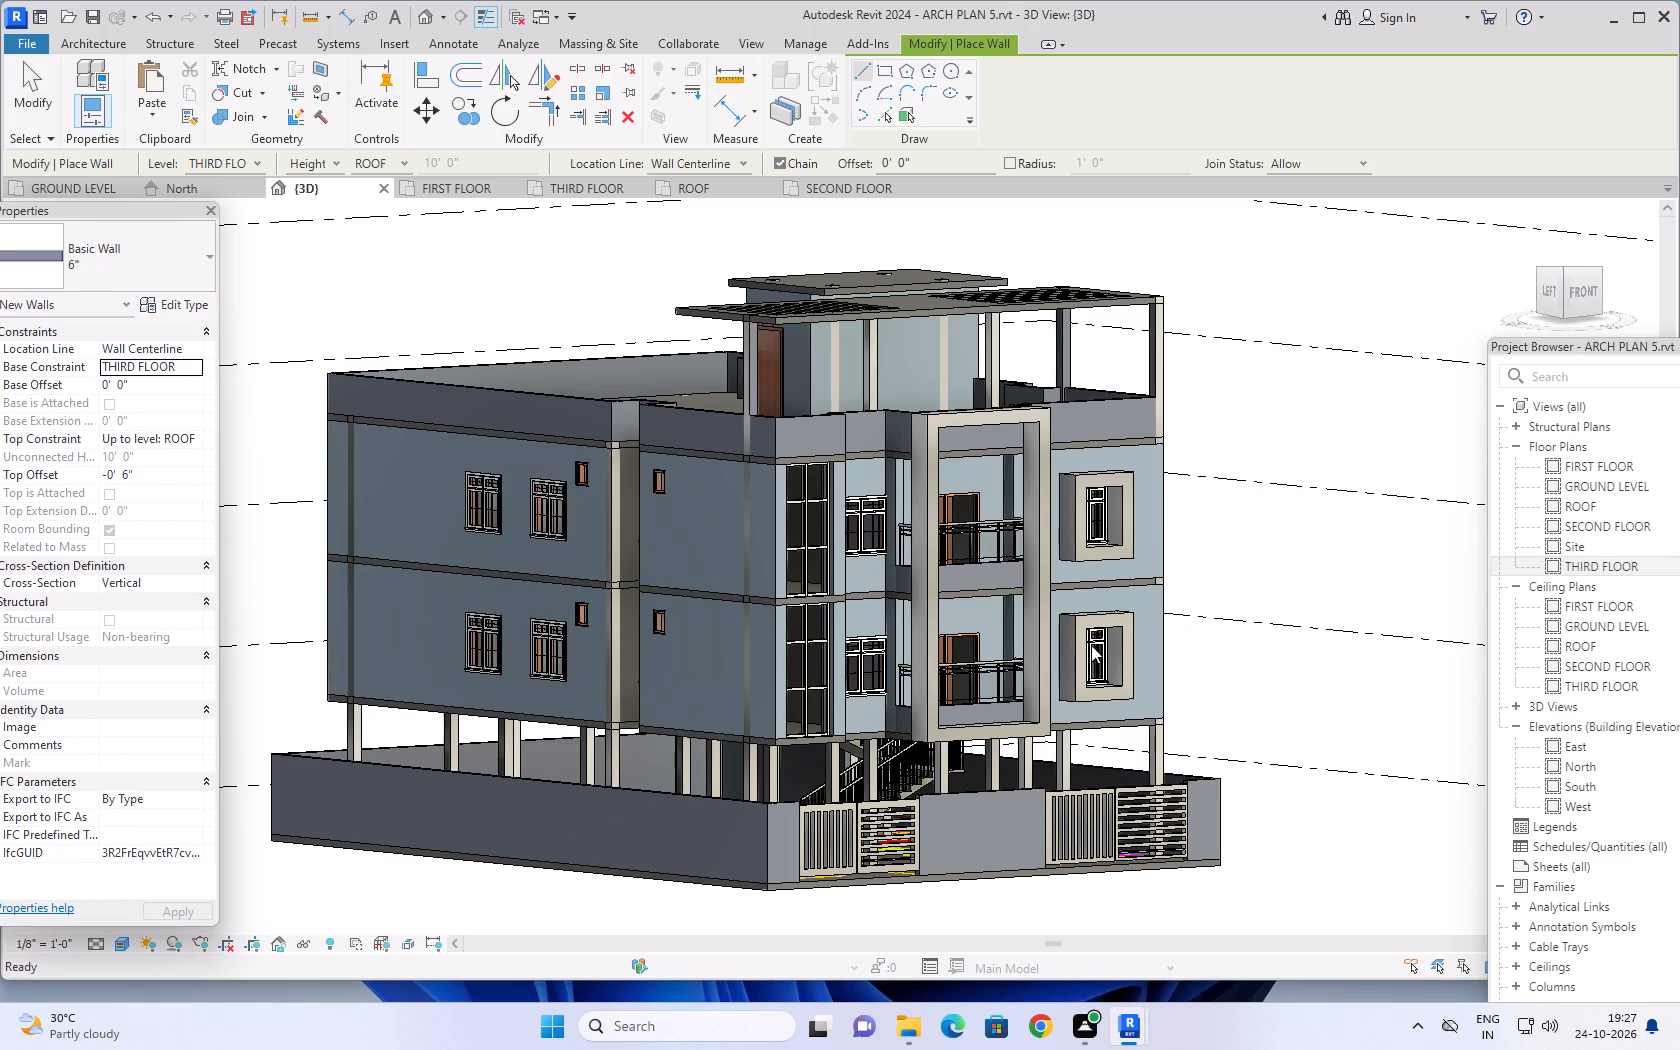
Exit wall placement and save the project.
{"action": "middle_click_drag", "start_coordinate": [1273, 666], "coordinate": [1265, 702]}
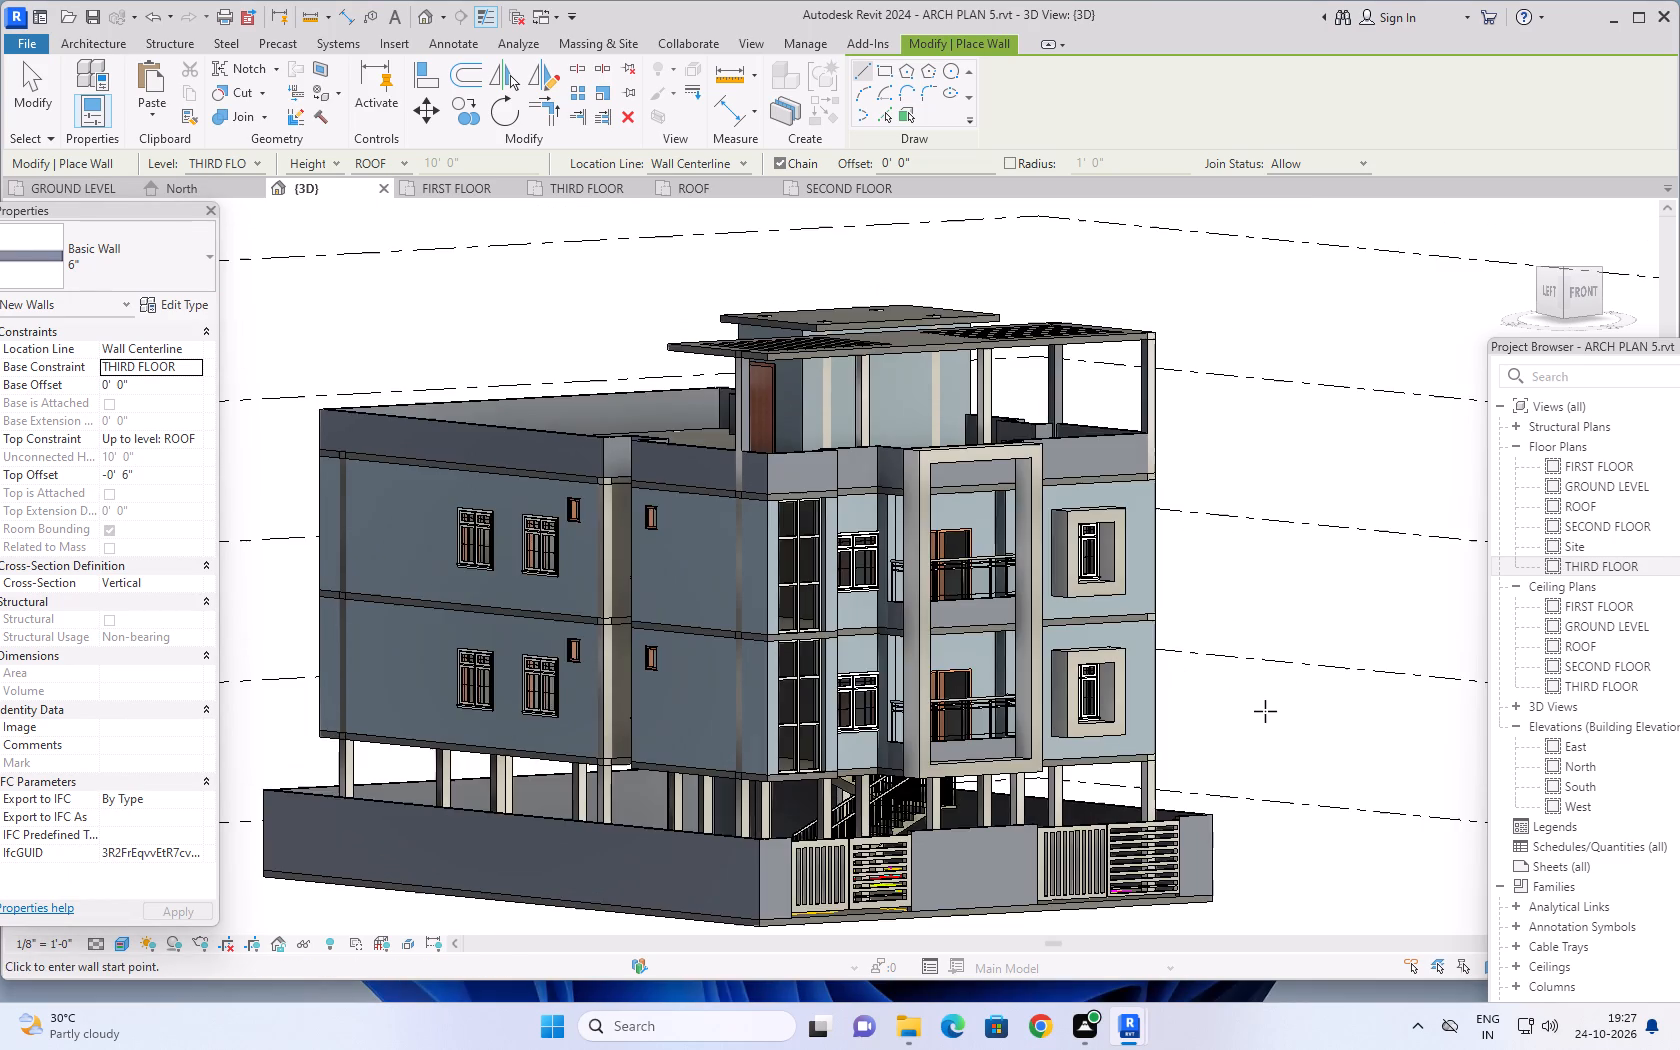
{"action": "middle_click_drag", "start_coordinate": [1268, 713], "coordinate": [1278, 713], "text": "shift"}
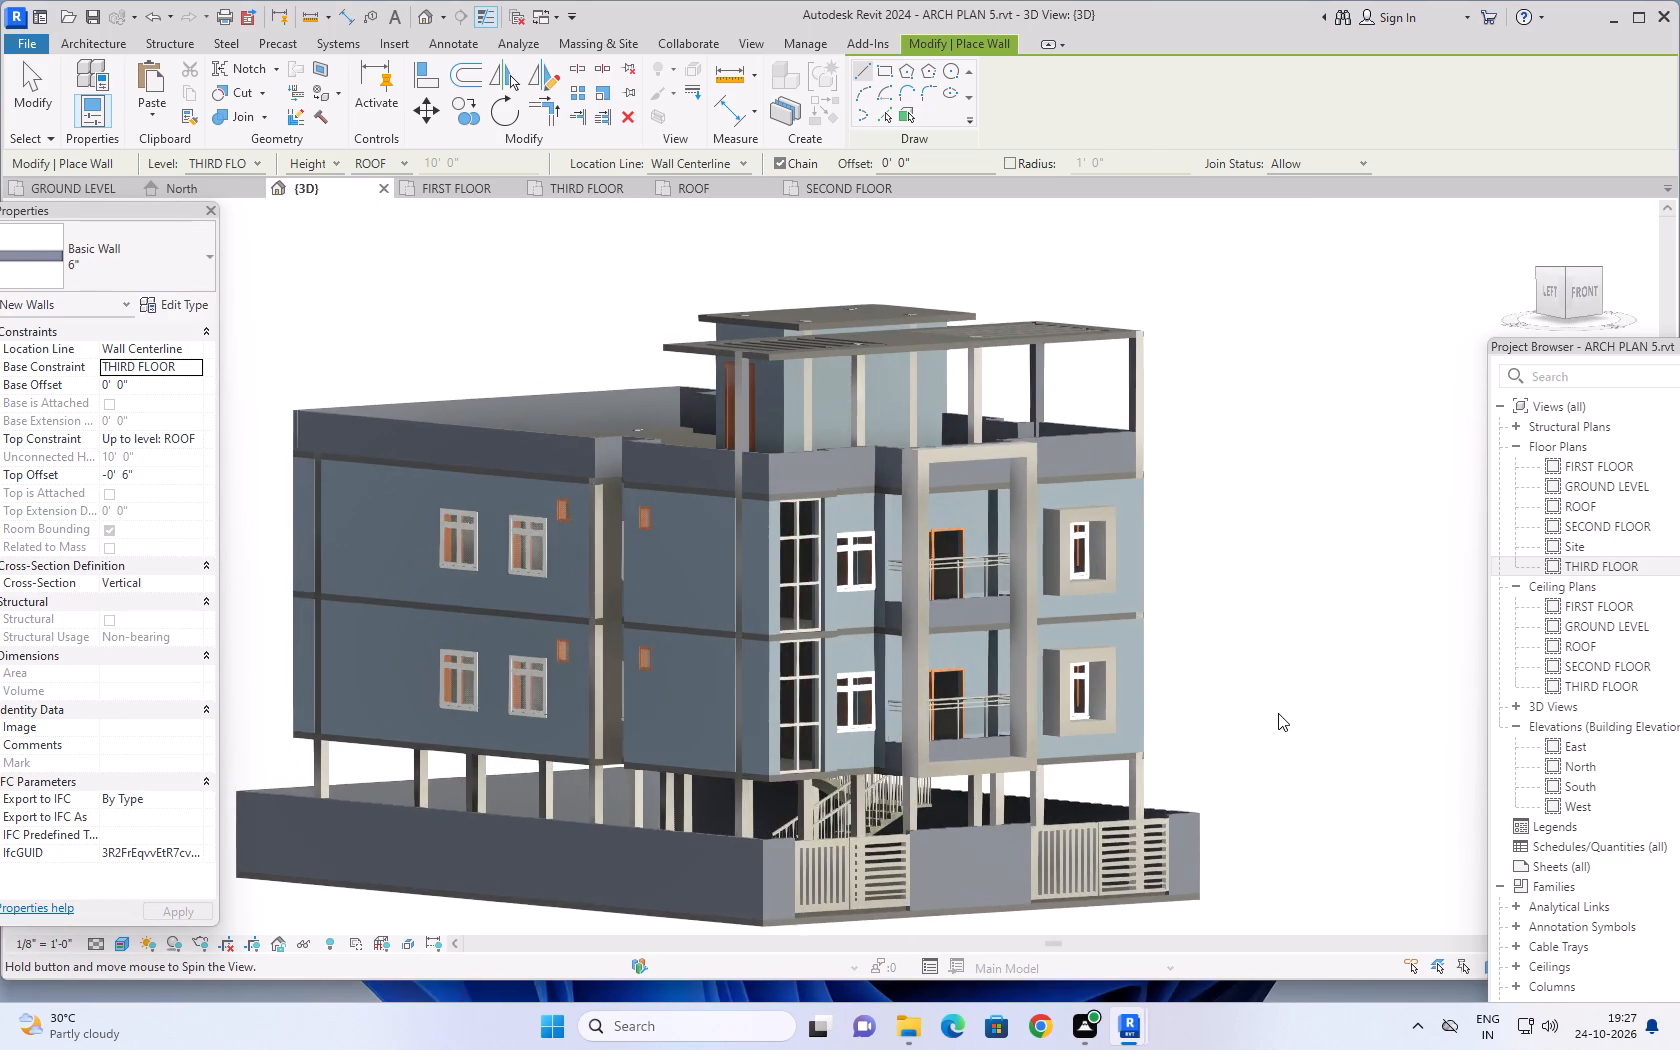
{"action": "scroll", "coordinate": [1271, 702], "scroll_direction": "up", "scroll_amount": 1}
{"action": "middle_click_drag", "start_coordinate": [1267, 694], "coordinate": [1384, 728]}
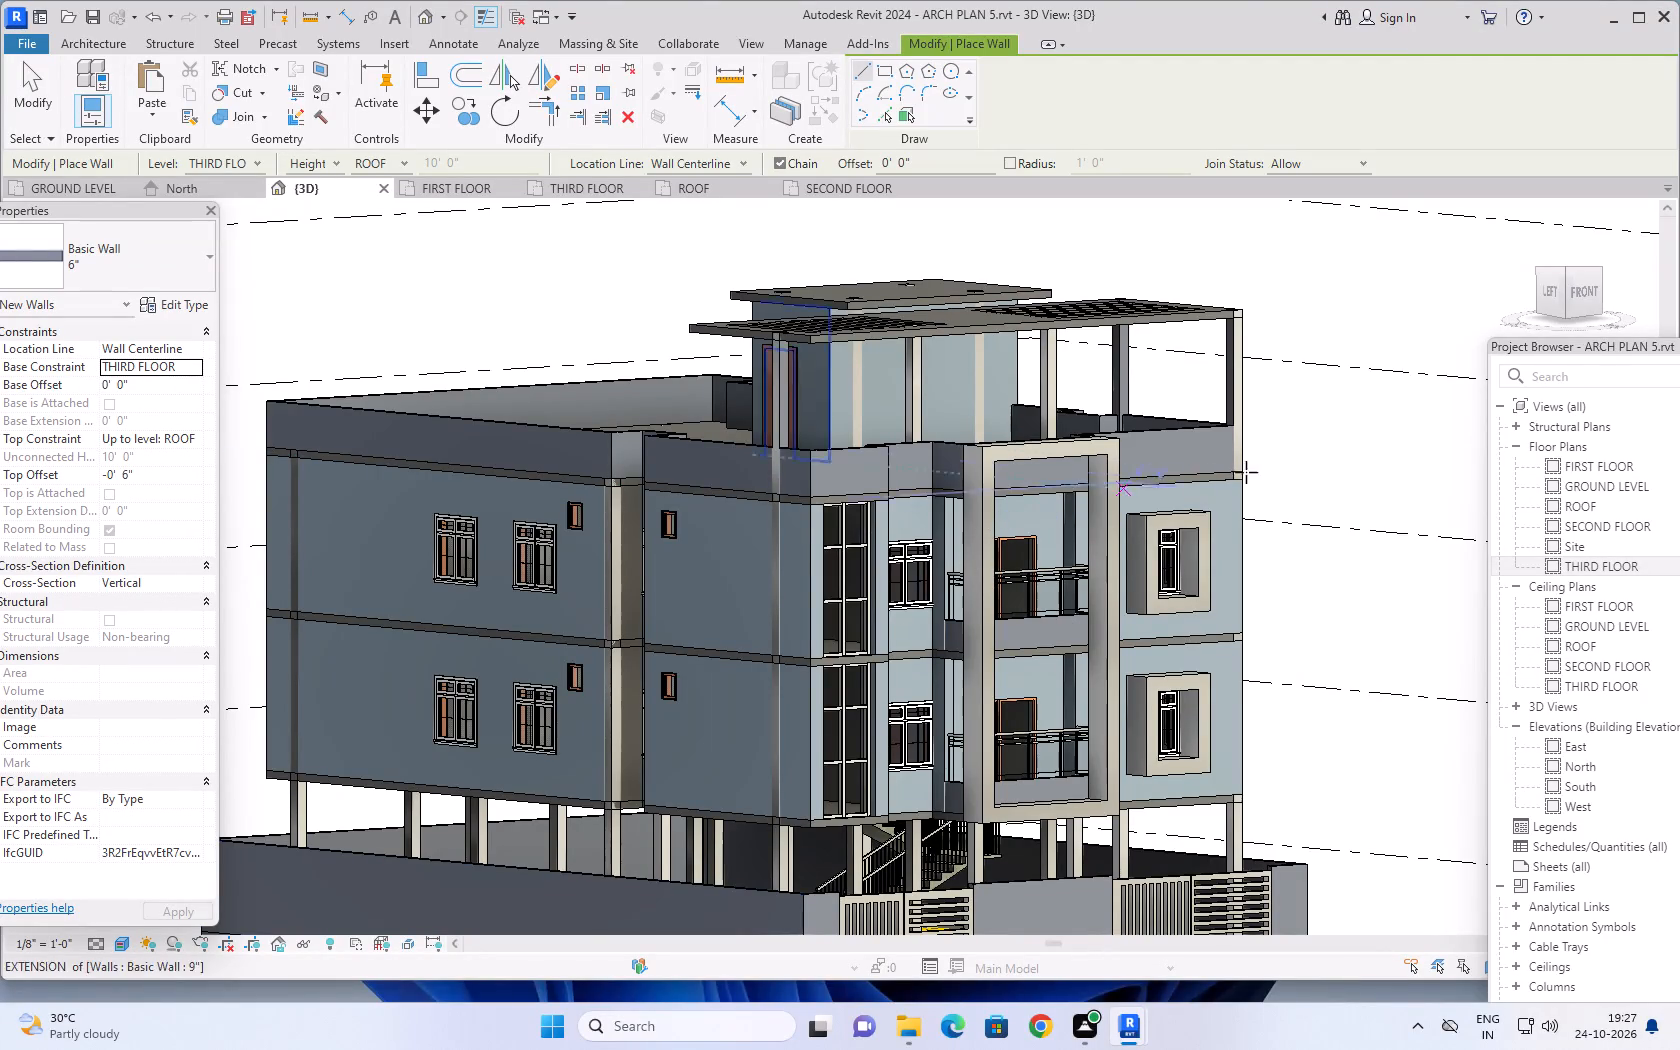
{"action": "key", "text": "Escape"}
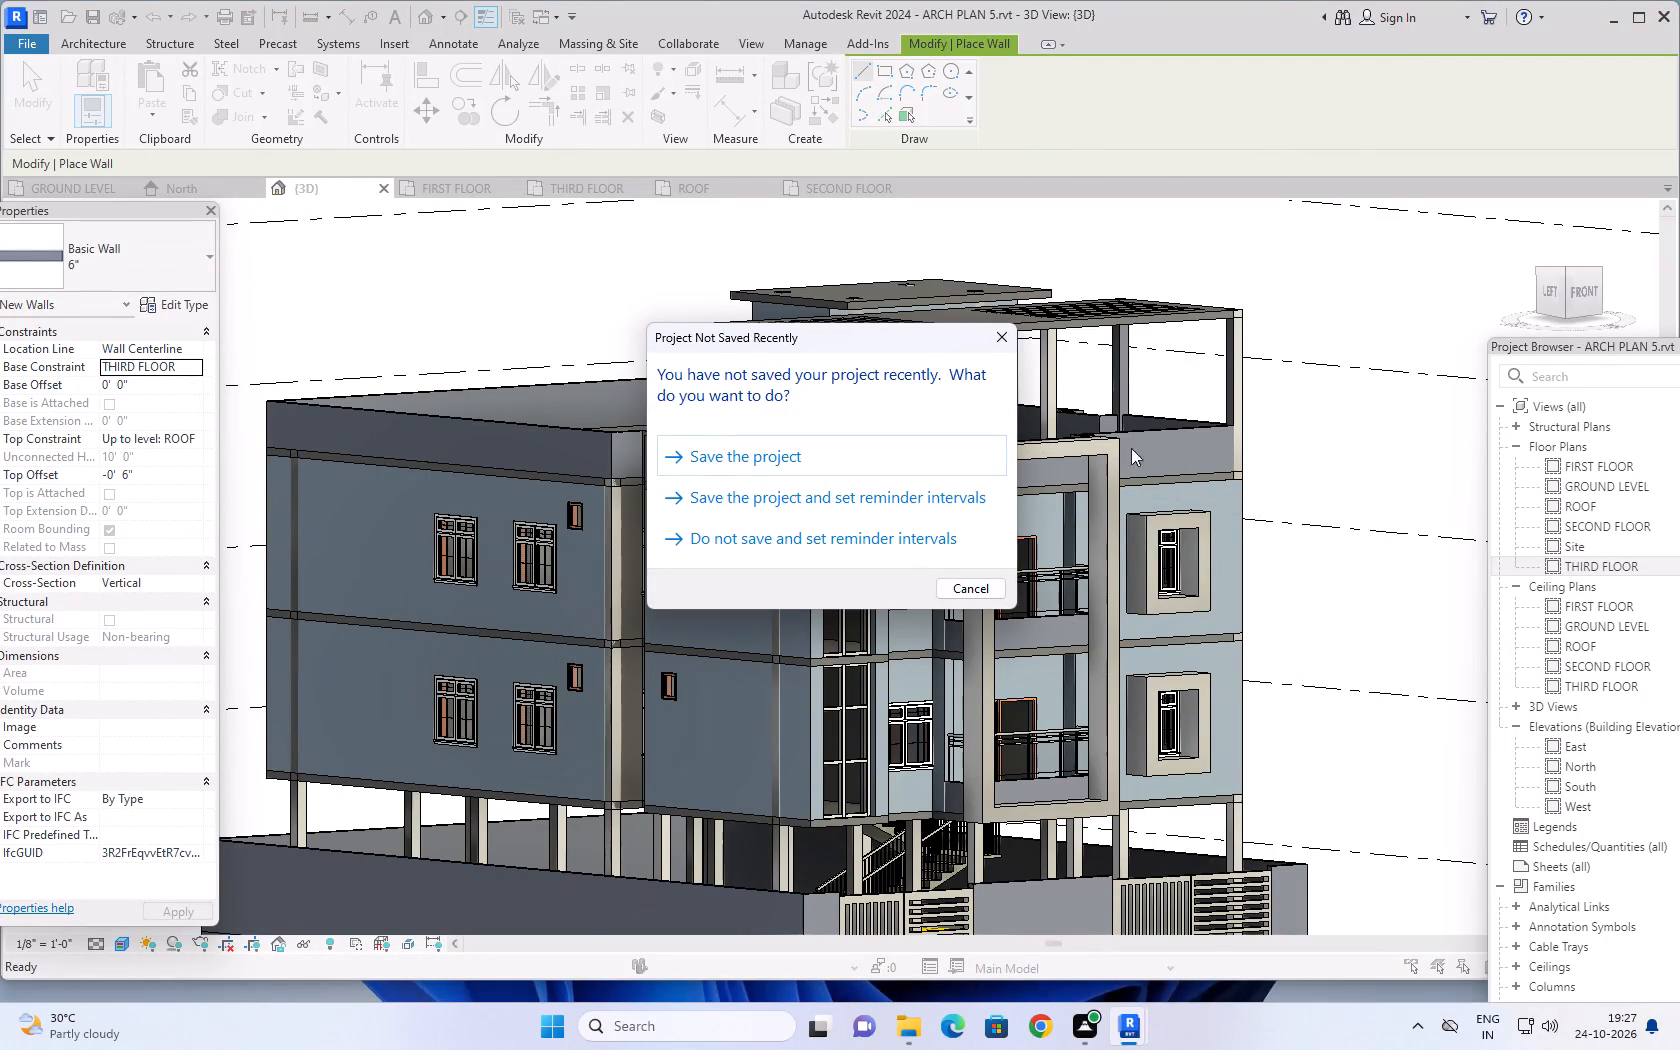
{"action": "left_click", "coordinate": [1003, 336]}
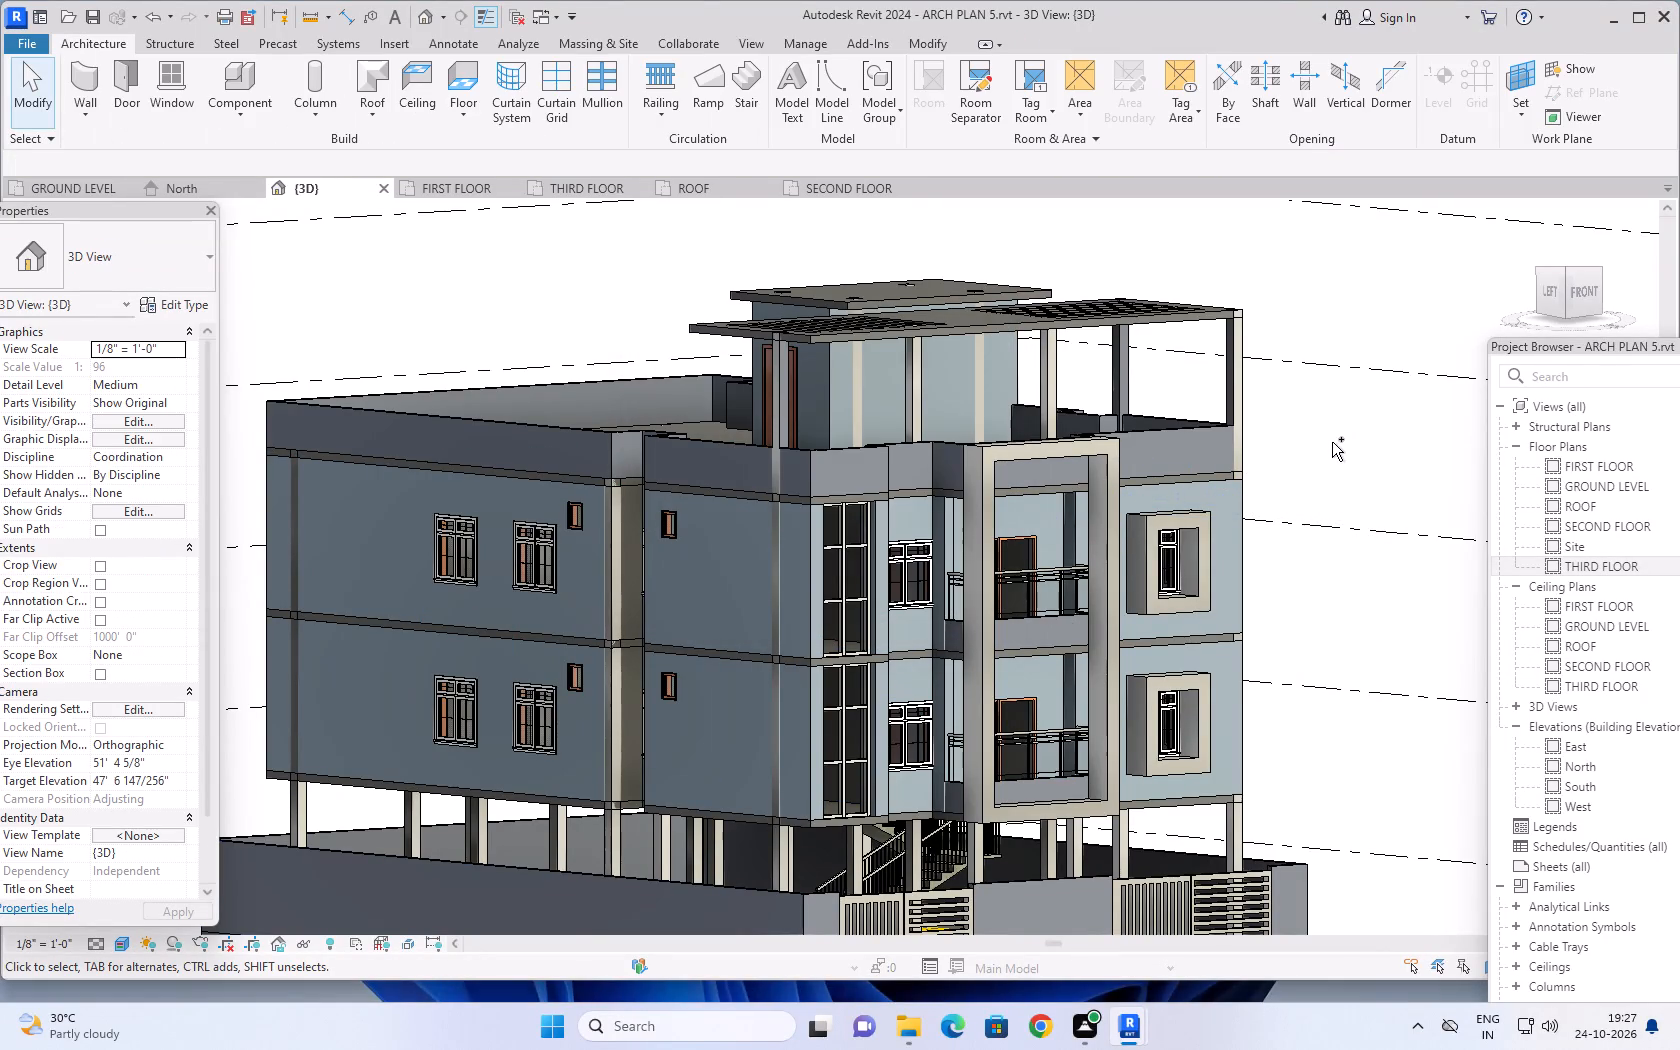
{"action": "key", "text": "ctrl+s"}
Open the facade's generic model containing the tall balcony frame for in-place editing.
{"action": "scroll", "coordinate": [1338, 471], "scroll_direction": "down", "scroll_amount": 1}
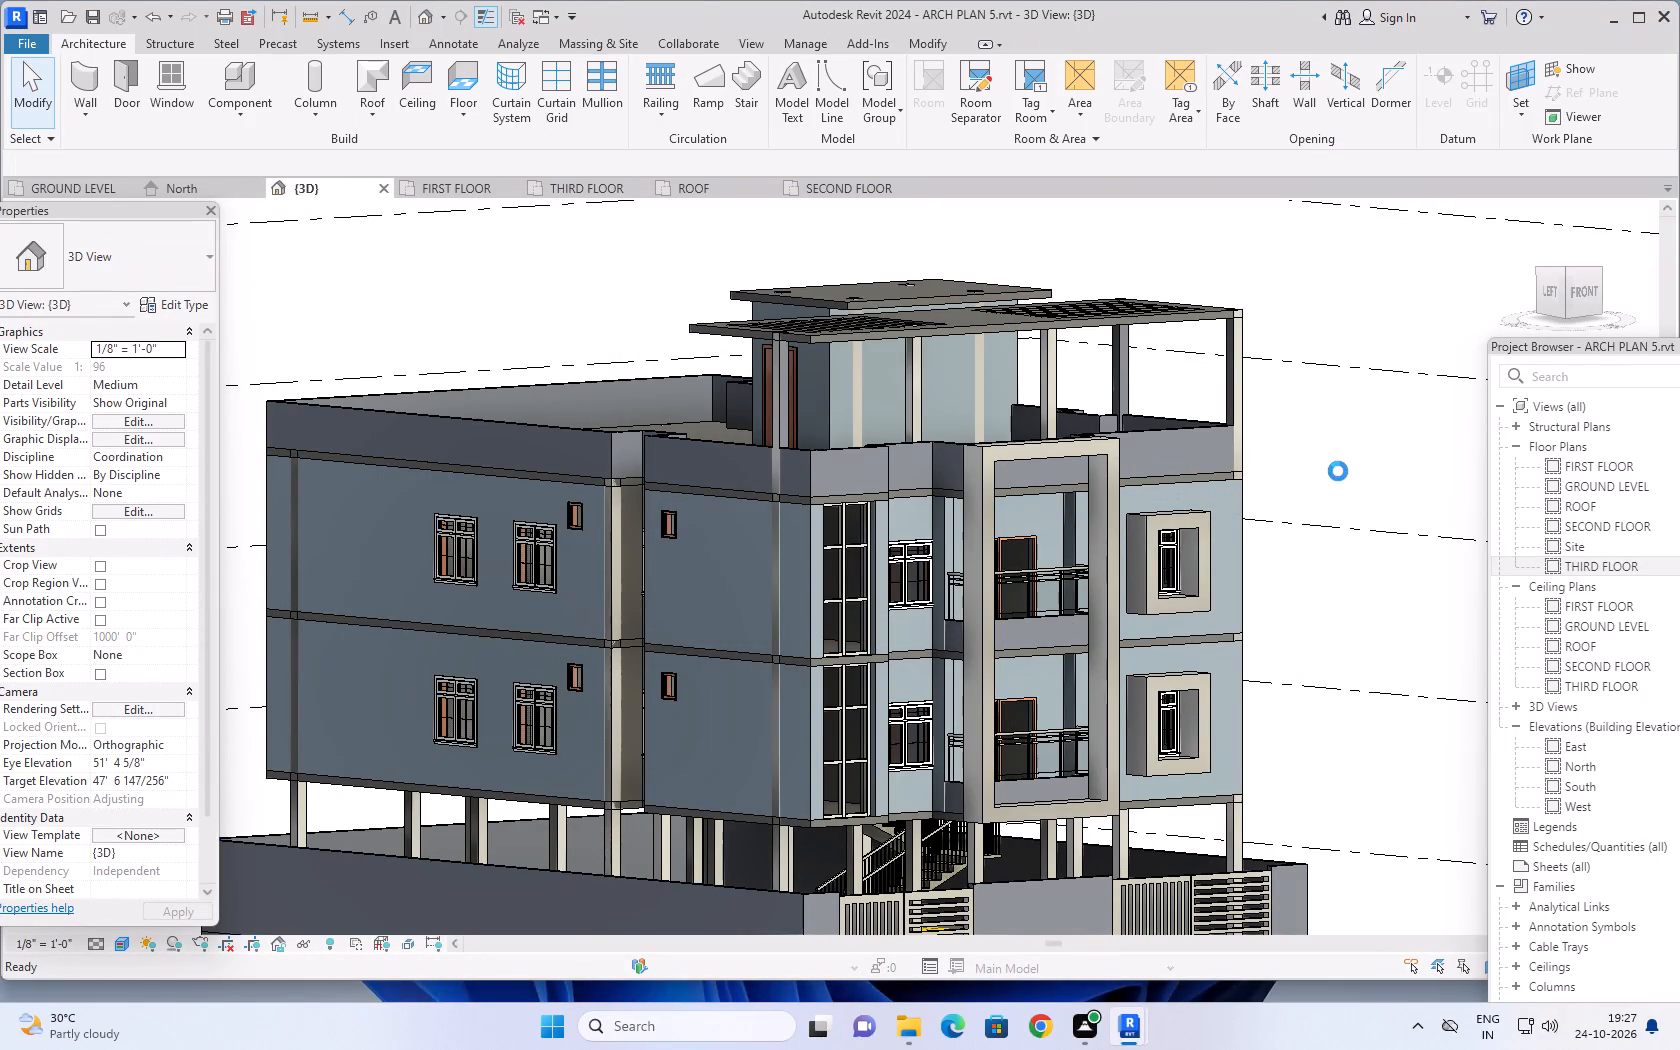
{"action": "middle_click_drag", "start_coordinate": [1334, 469], "coordinate": [1243, 598], "text": "shift"}
{"action": "middle_click_drag", "start_coordinate": [1331, 583], "coordinate": [1330, 650], "text": "shift"}
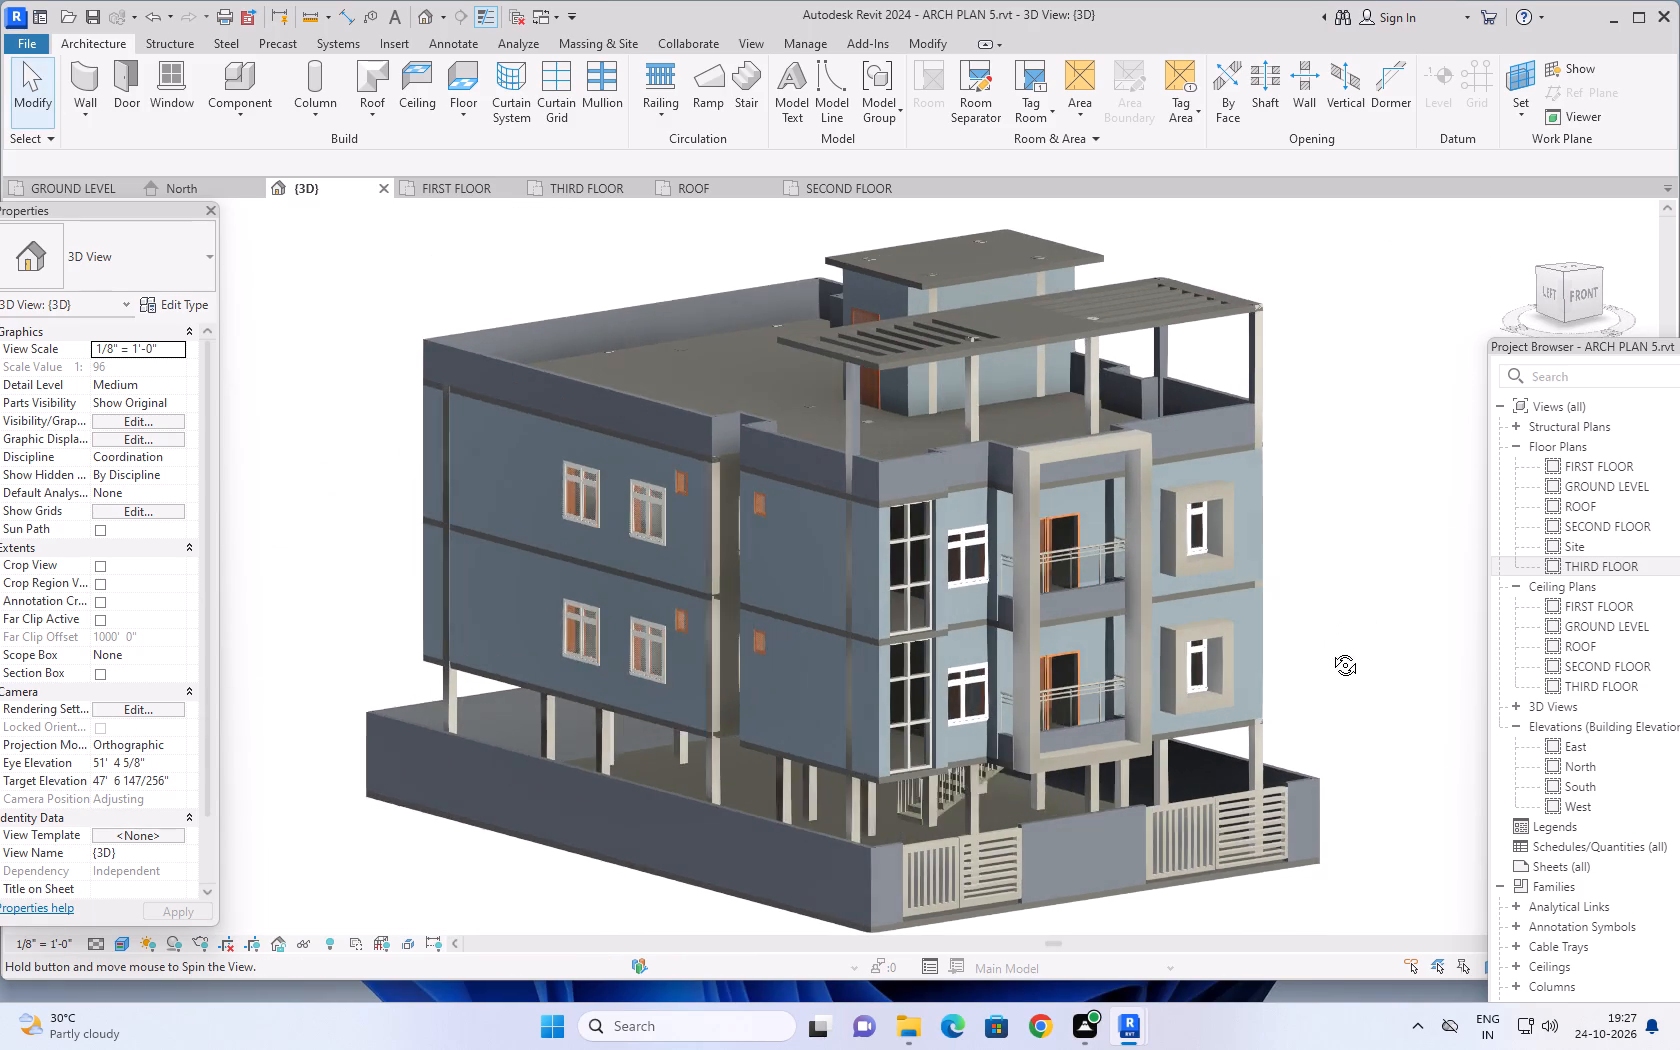
{"action": "middle_click_drag", "start_coordinate": [1330, 650], "coordinate": [1347, 644], "text": "shift"}
{"action": "key", "text": "Escape"}
{"action": "key", "text": "Escape"}
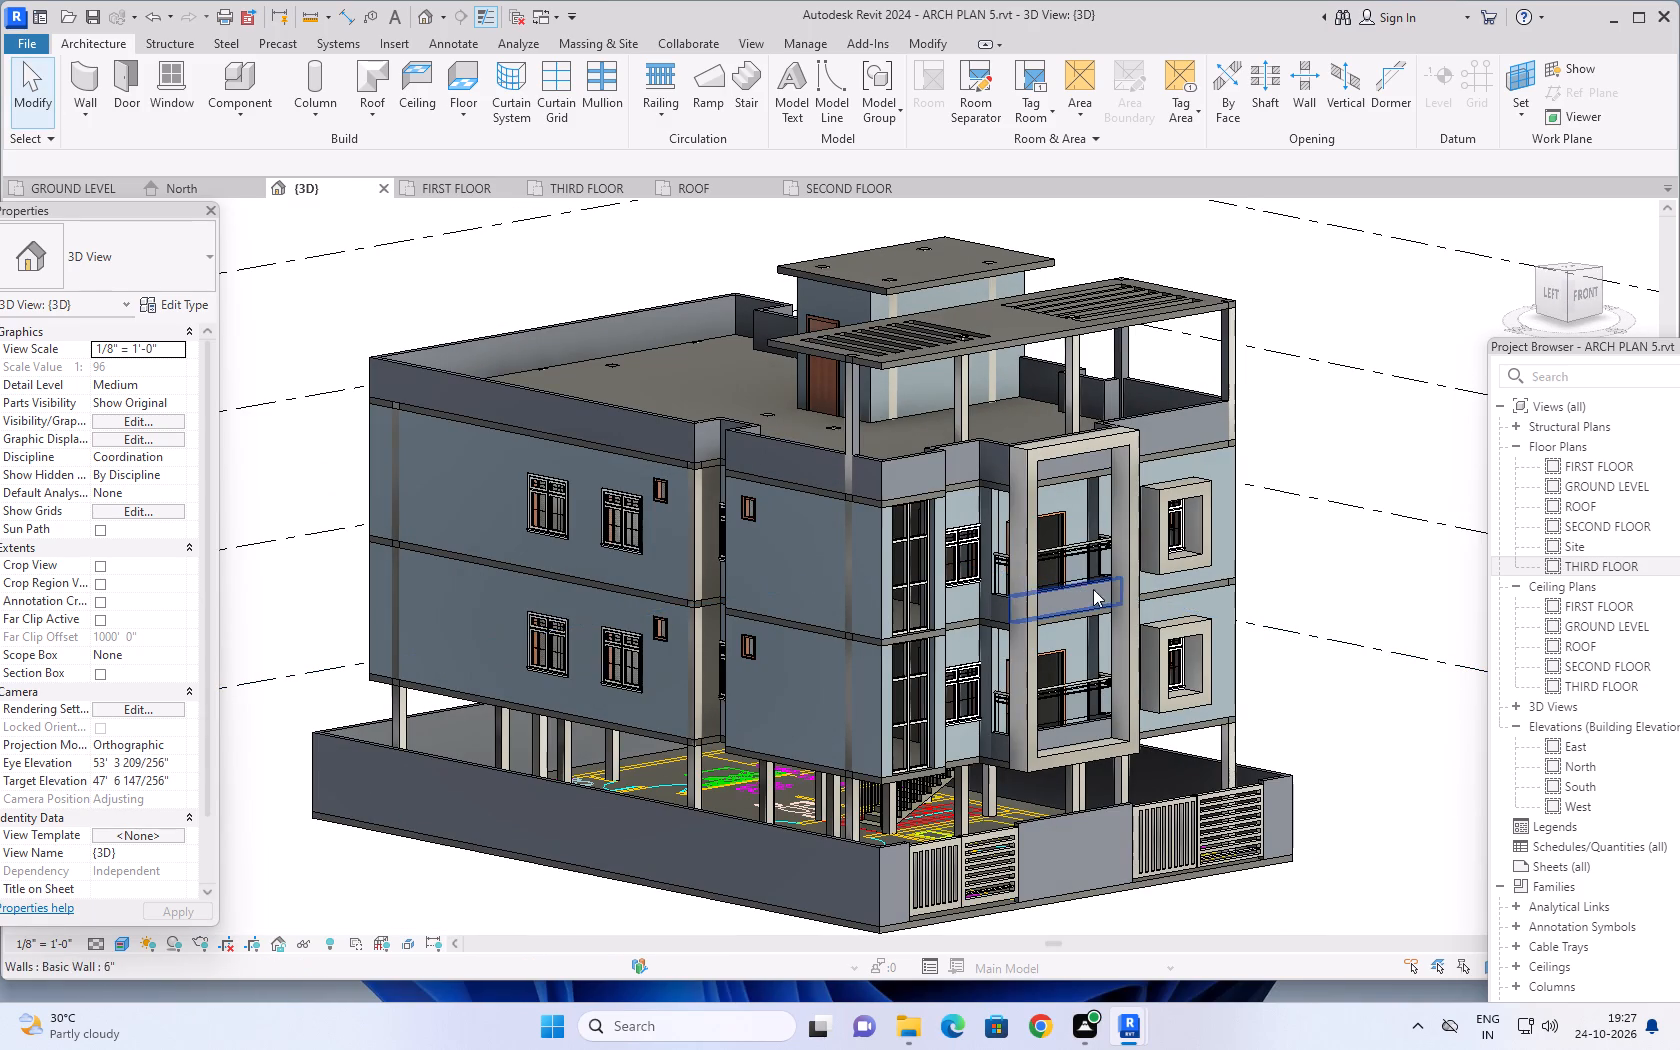
{"action": "left_click", "coordinate": [1029, 541]}
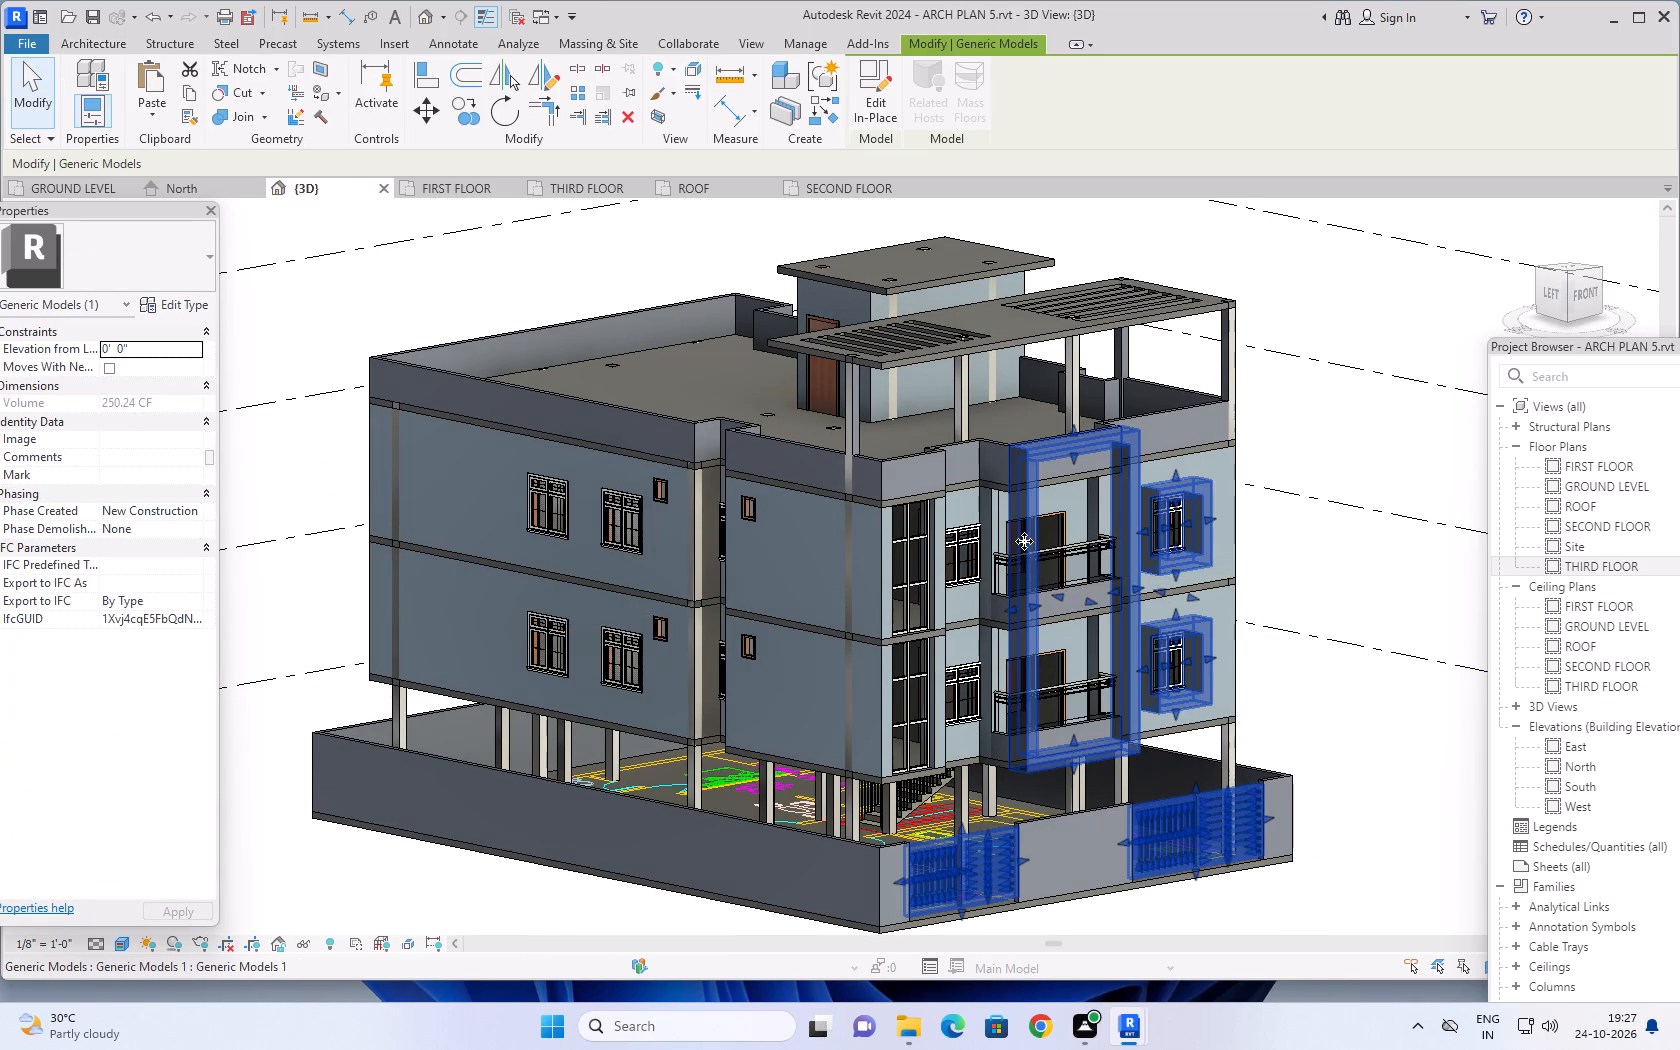
{"action": "left_click", "coordinate": [870, 90]}
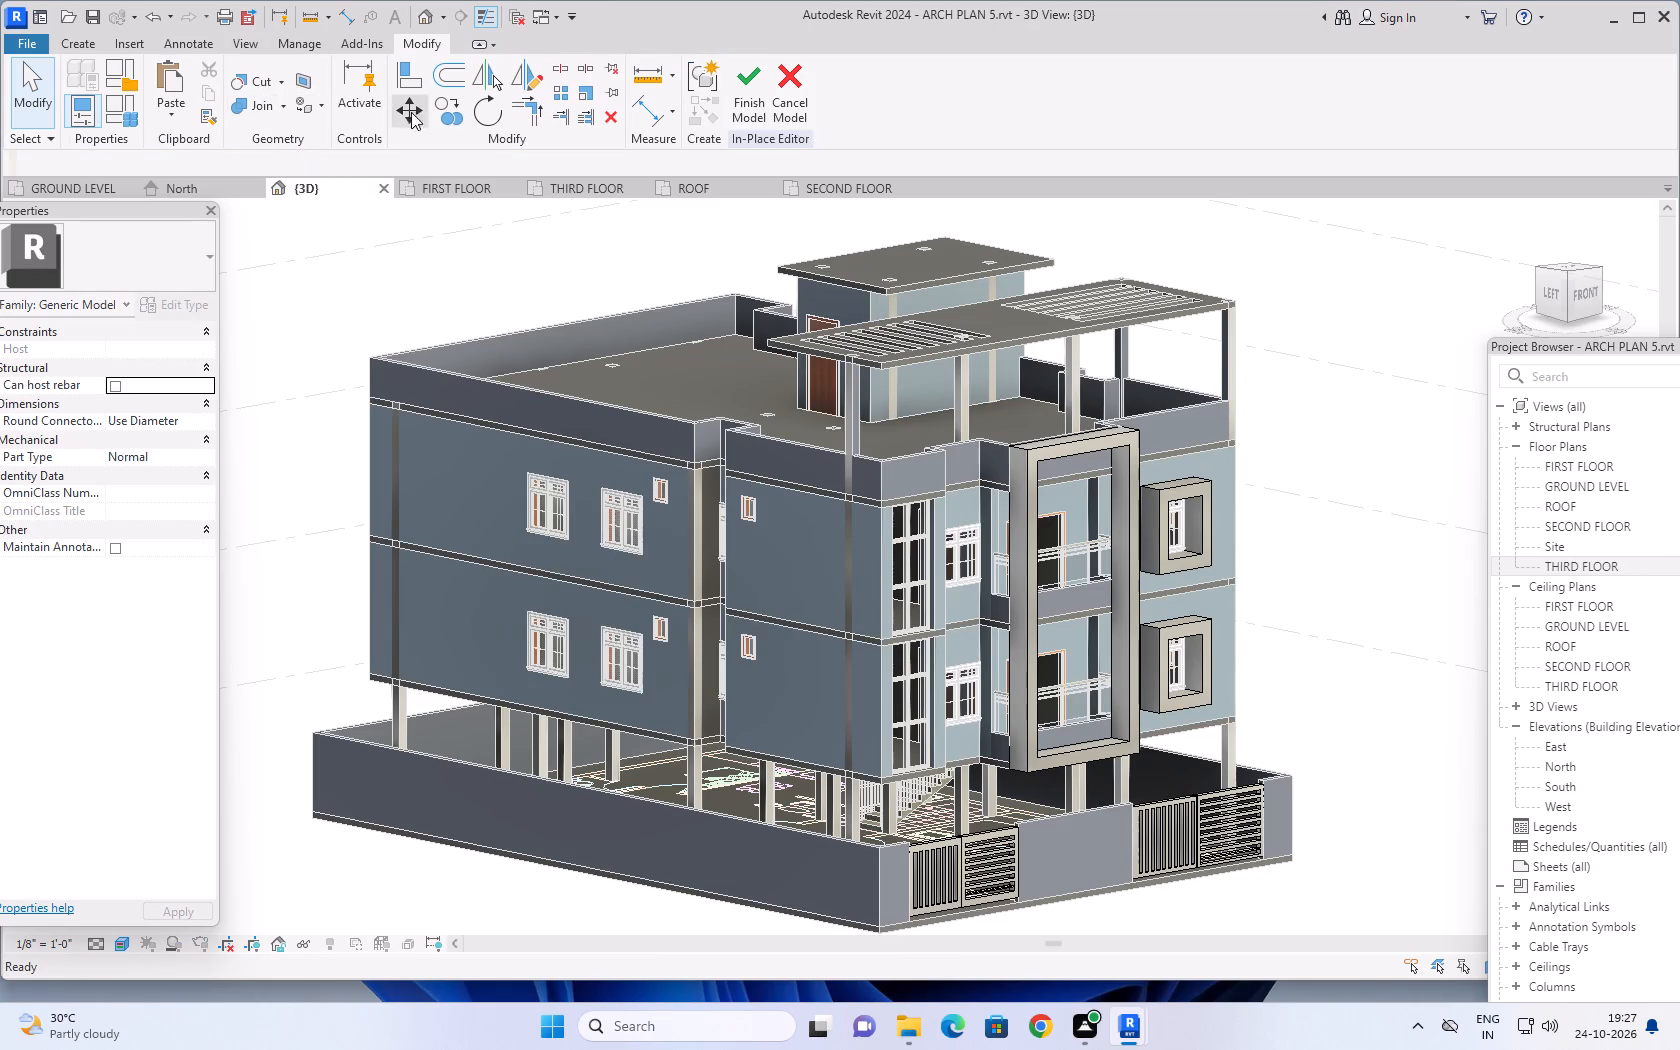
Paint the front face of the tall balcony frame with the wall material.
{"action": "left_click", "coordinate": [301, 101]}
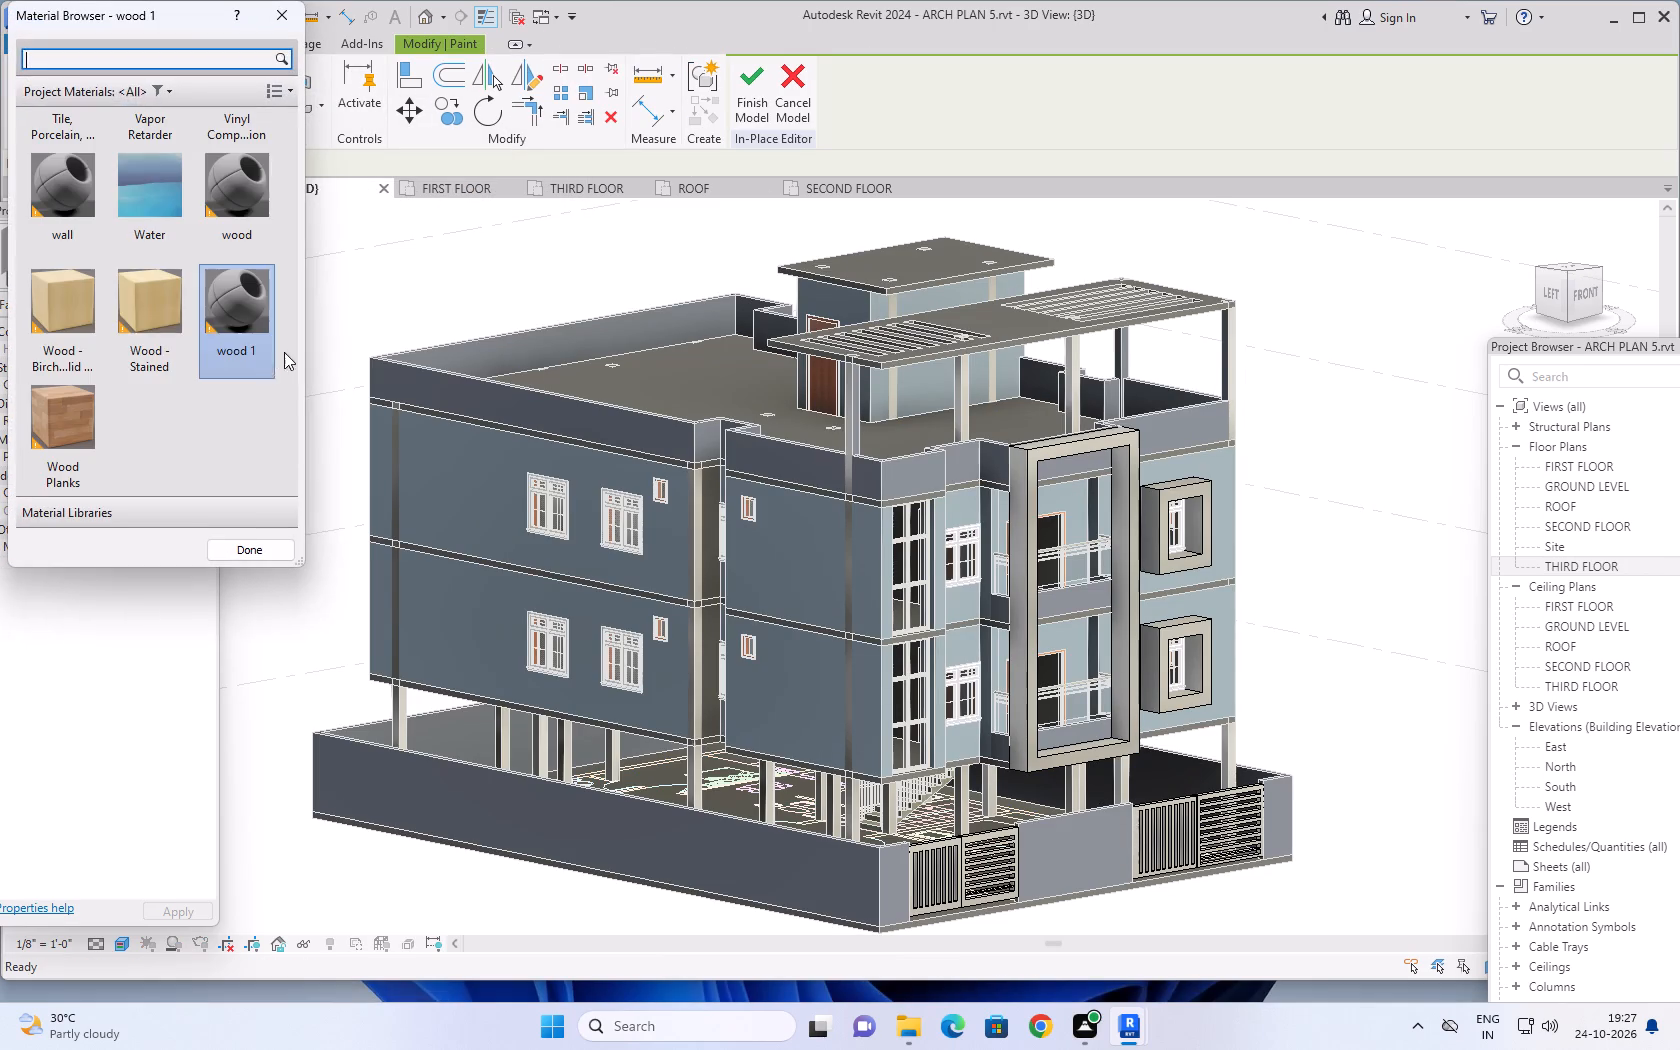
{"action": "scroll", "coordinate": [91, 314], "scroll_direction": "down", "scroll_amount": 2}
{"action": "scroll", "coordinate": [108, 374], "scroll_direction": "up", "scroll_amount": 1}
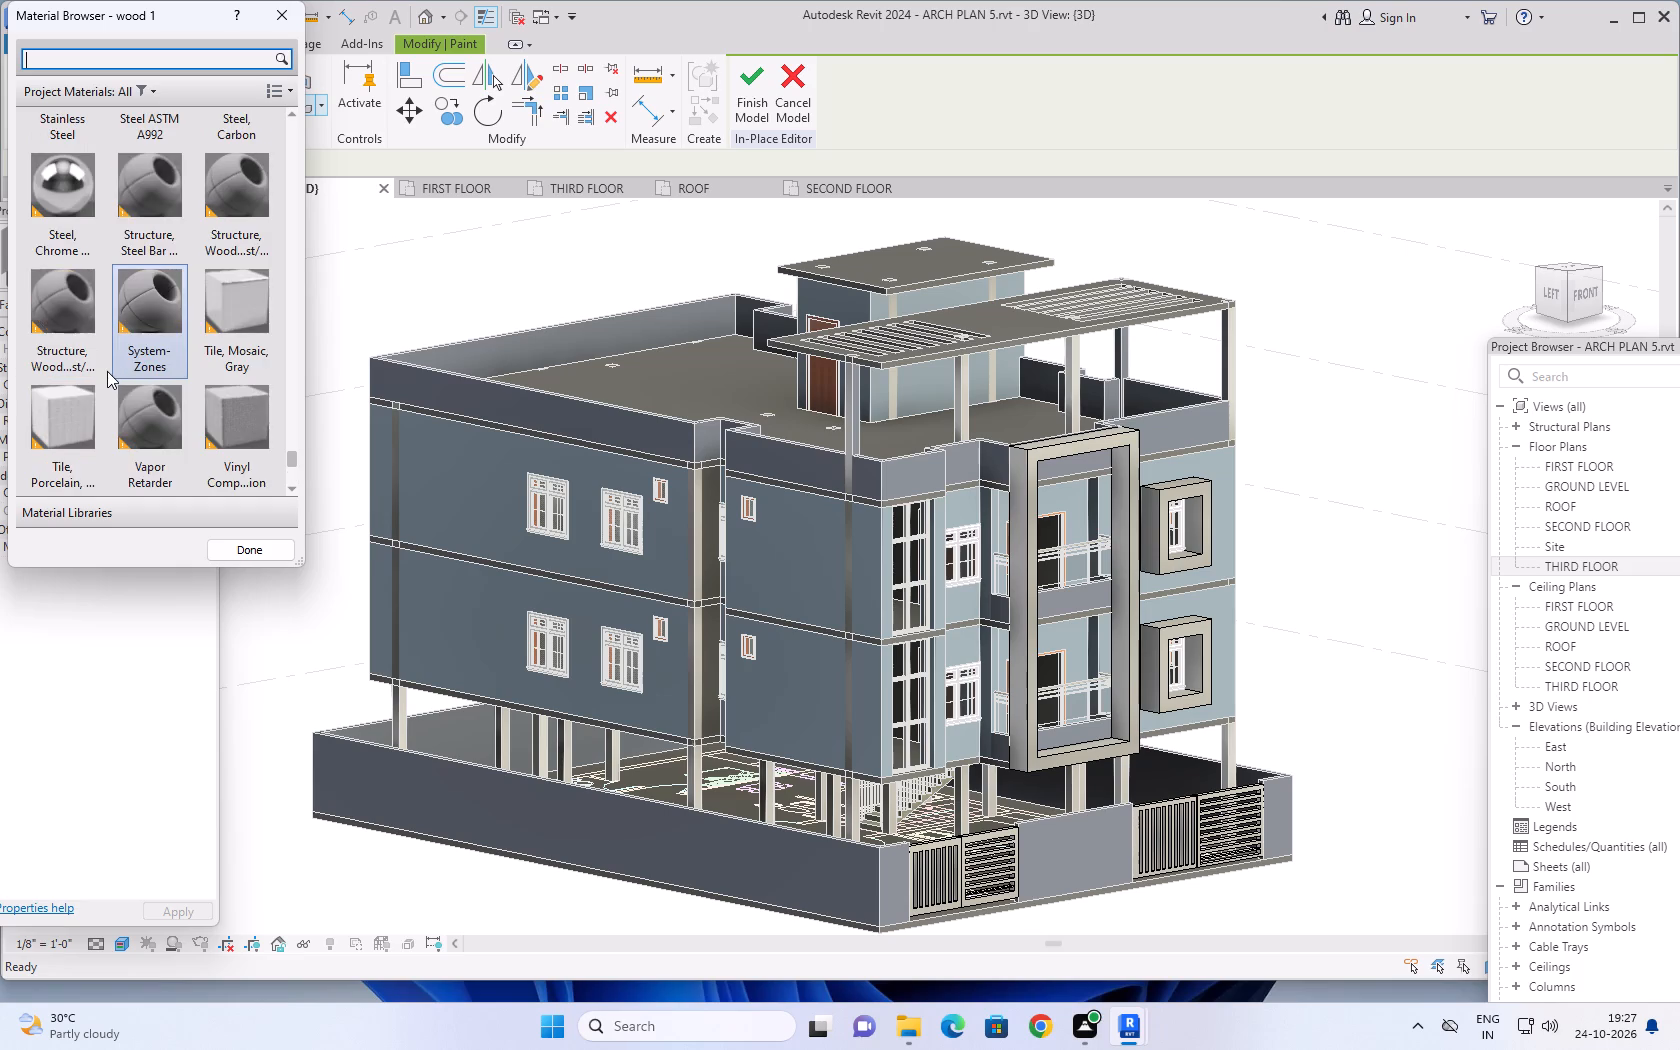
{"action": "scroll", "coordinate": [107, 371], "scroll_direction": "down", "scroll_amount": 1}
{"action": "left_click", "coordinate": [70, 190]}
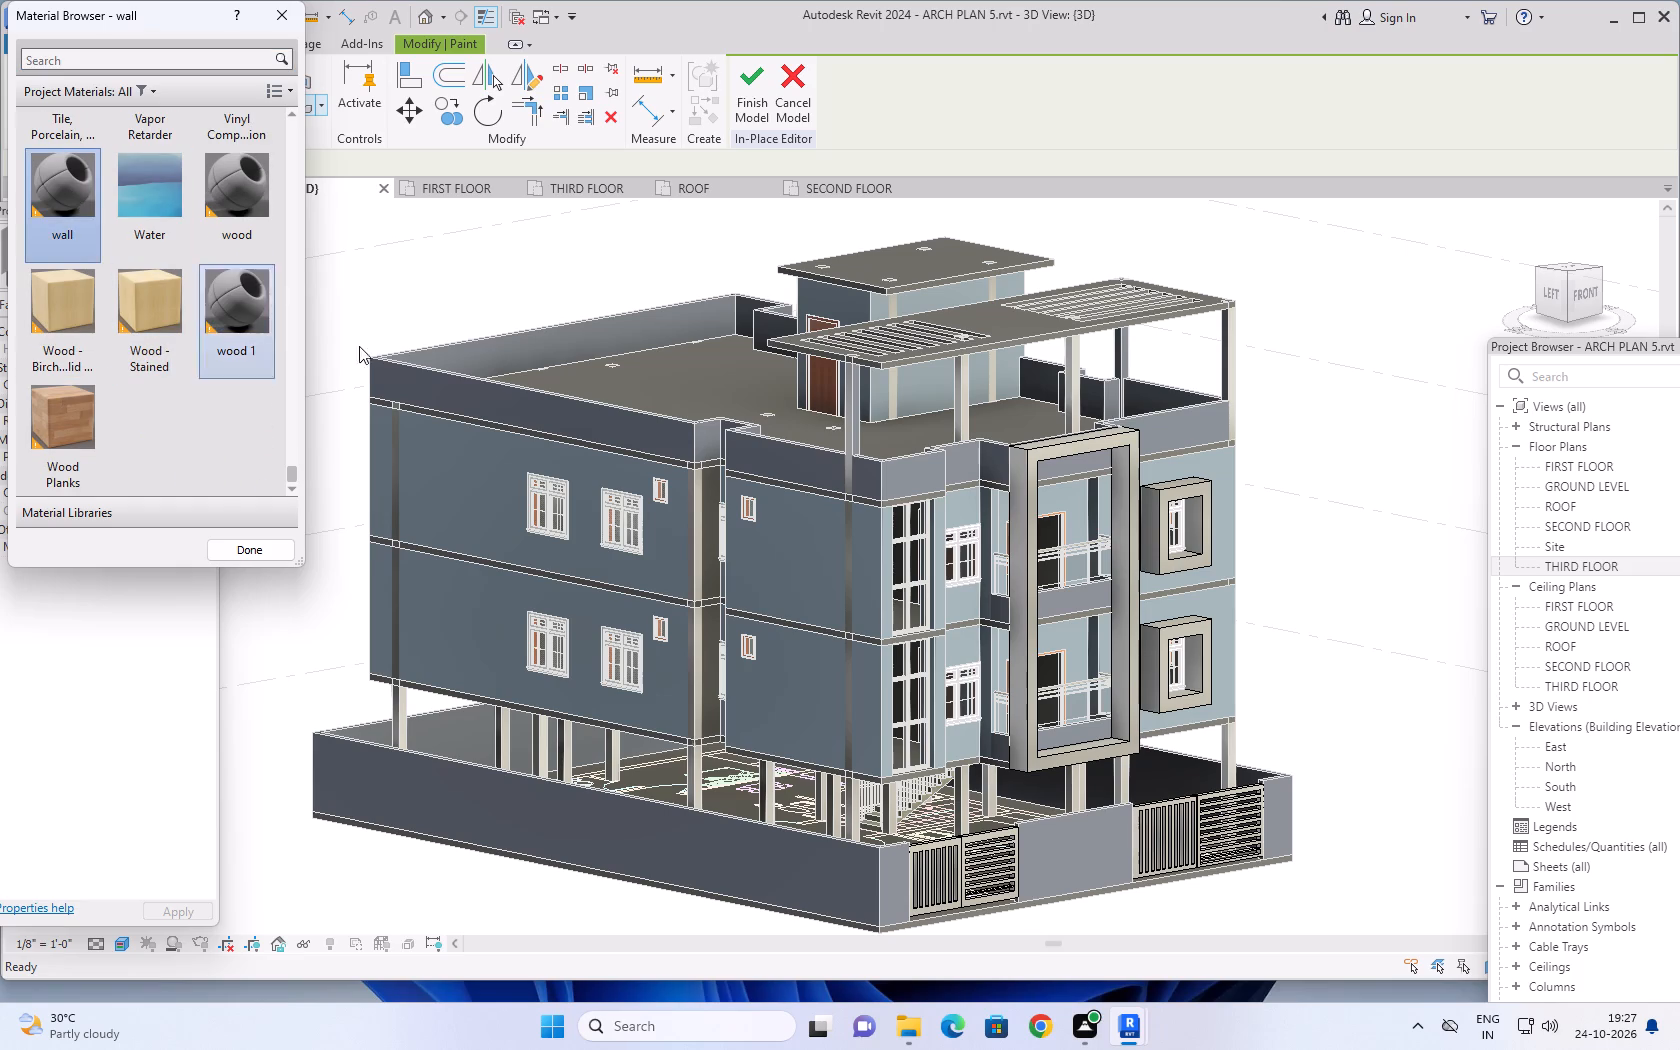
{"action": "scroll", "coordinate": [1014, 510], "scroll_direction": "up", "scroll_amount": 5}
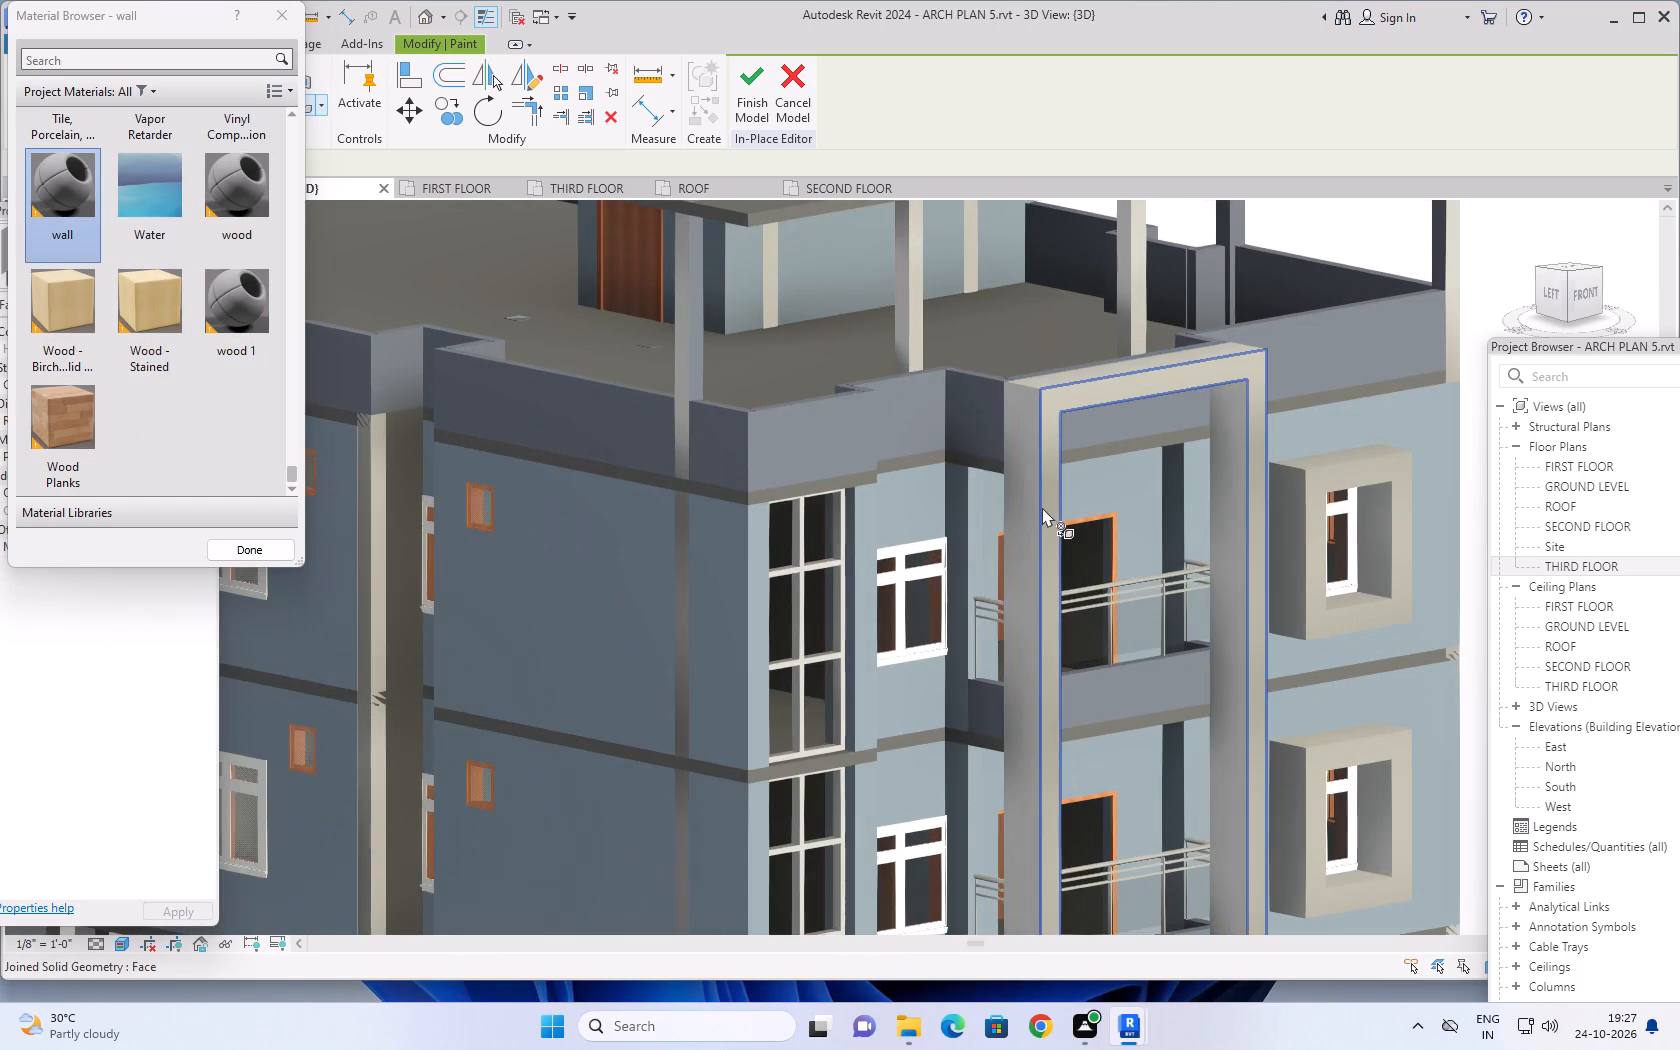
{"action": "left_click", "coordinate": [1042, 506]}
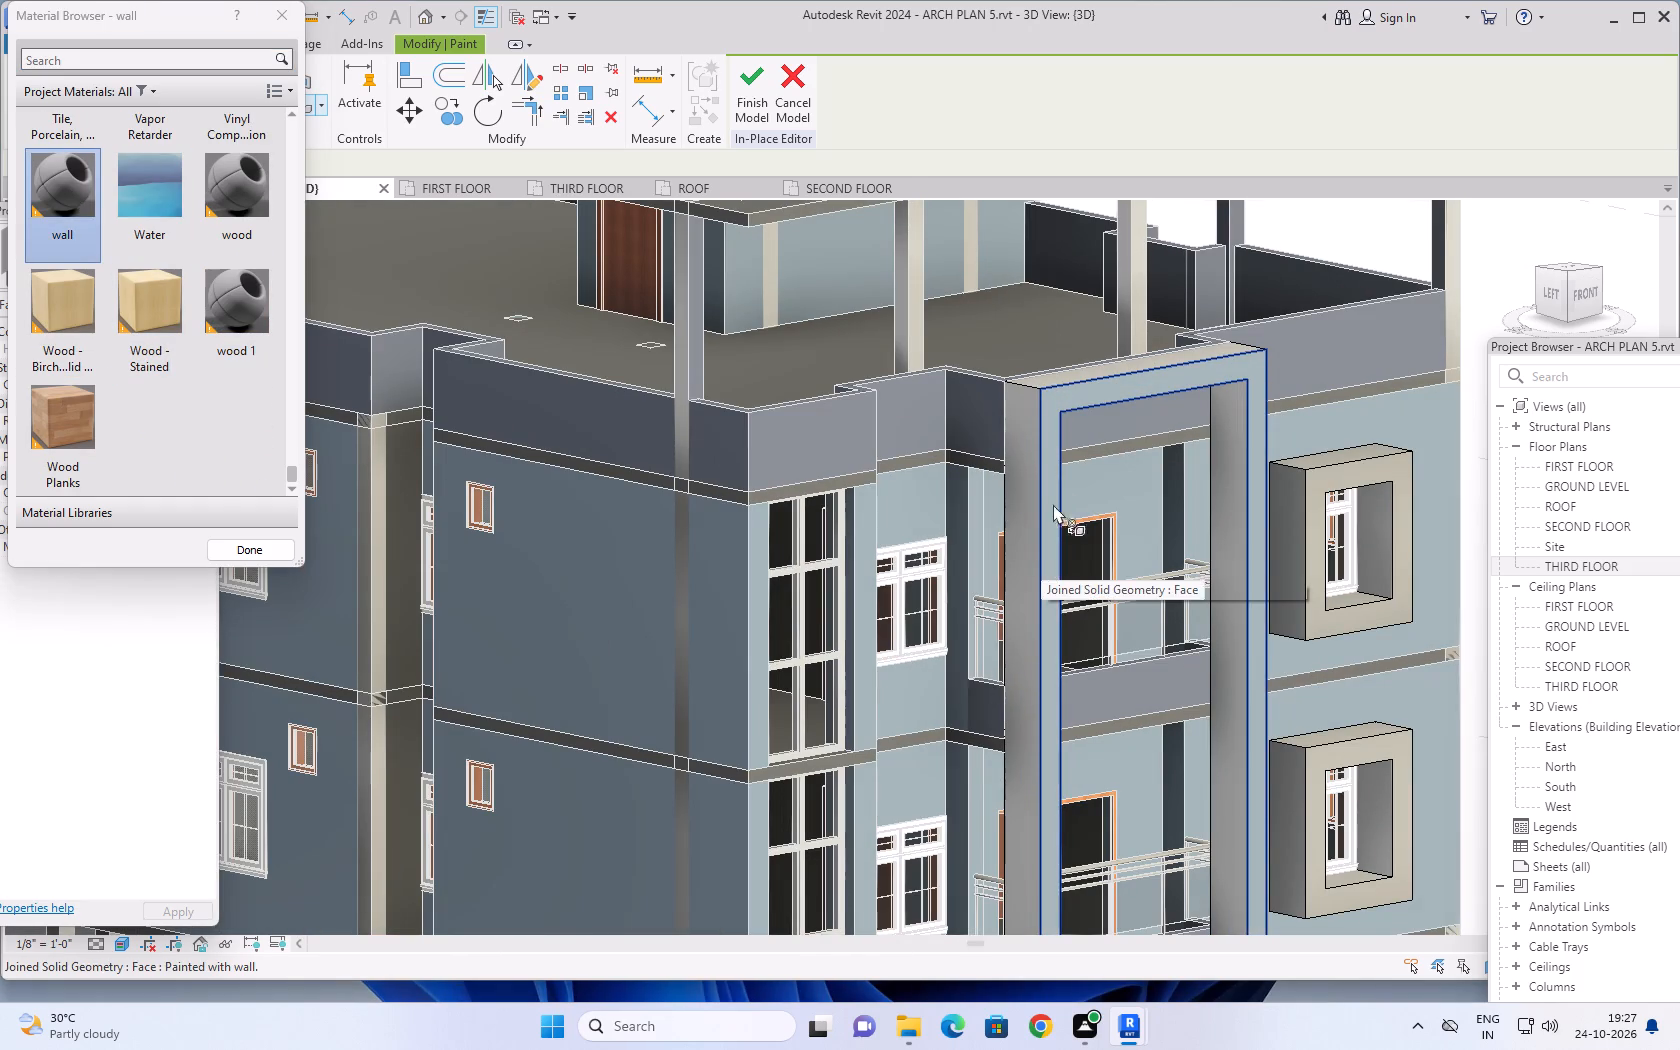
Paint the tall balcony frame's front face and adjacent outer side face with the wood material.
{"action": "left_click", "coordinate": [224, 213]}
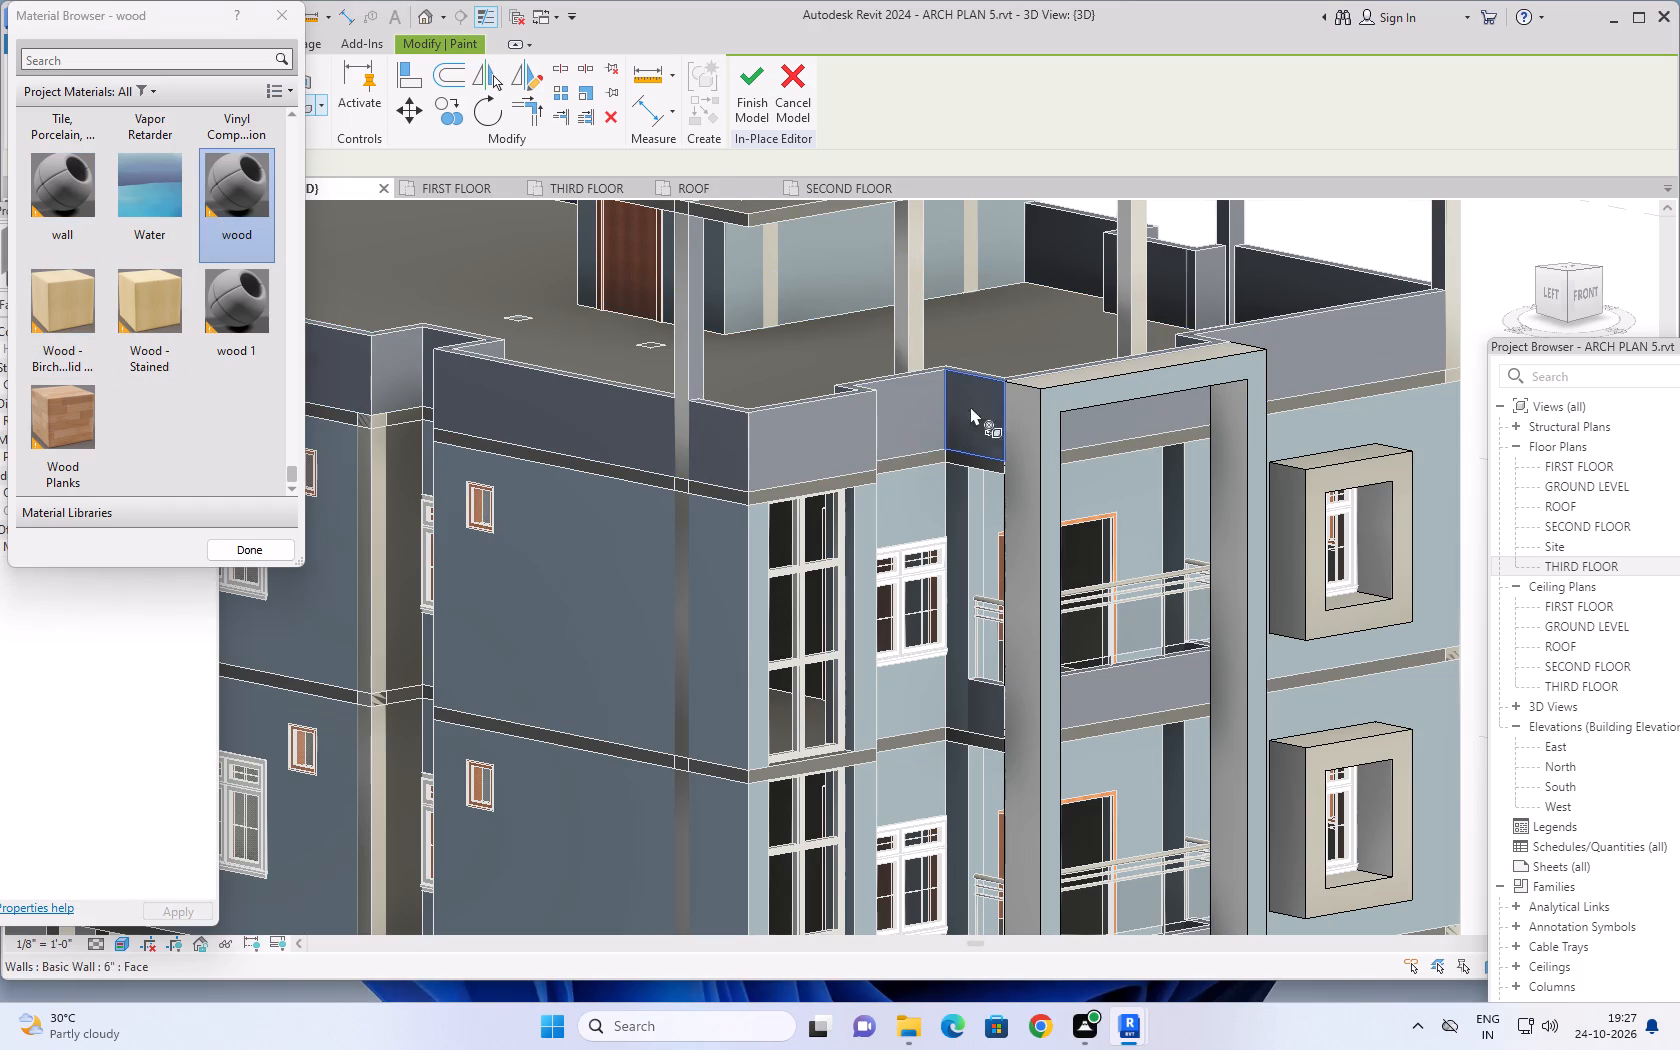
{"action": "left_click", "coordinate": [1050, 404]}
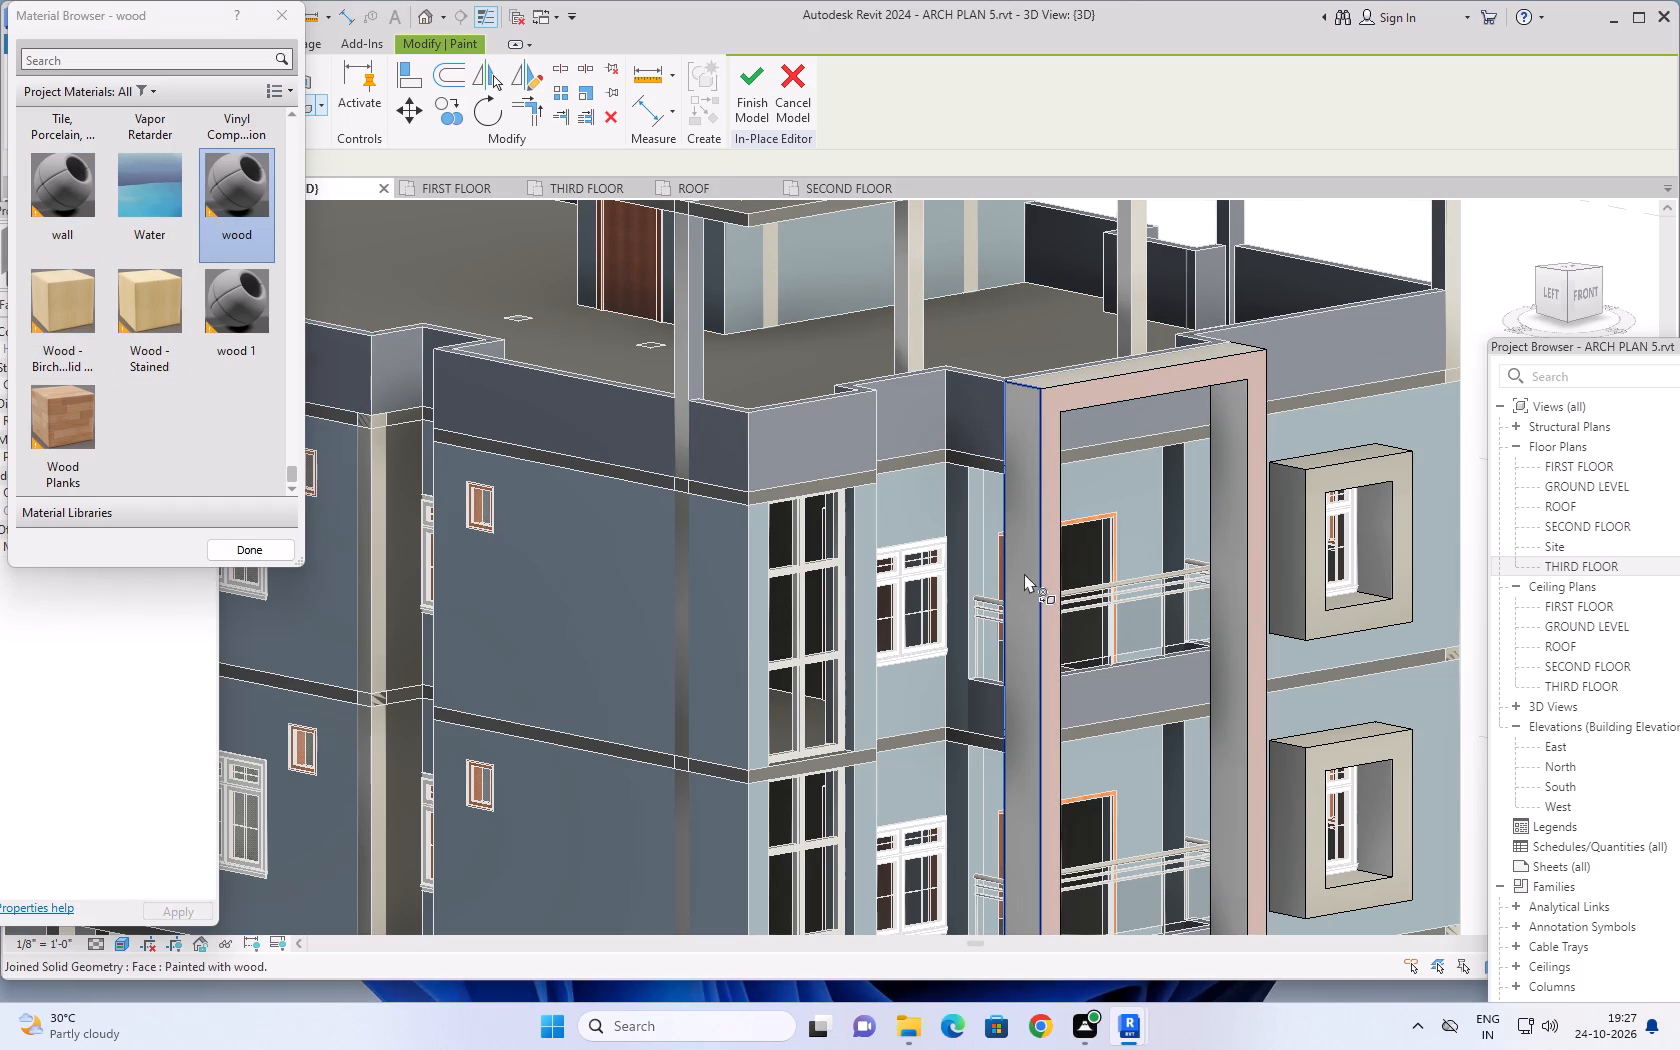
{"action": "left_click", "coordinate": [1027, 588]}
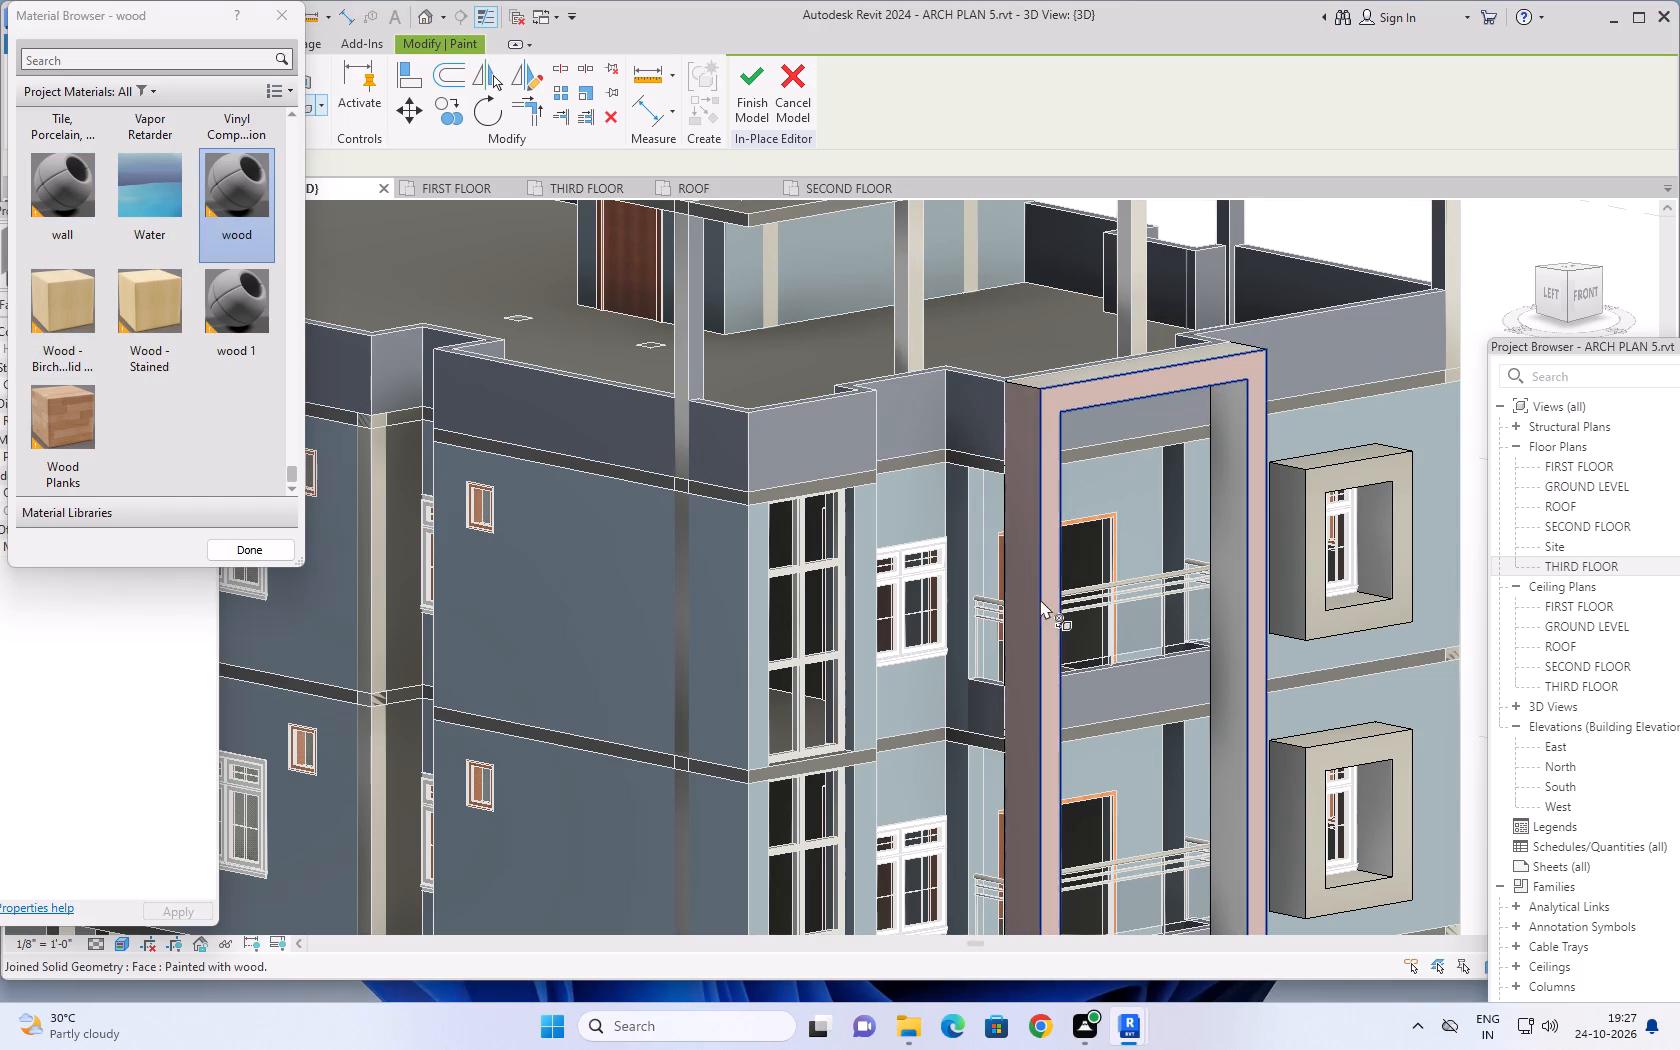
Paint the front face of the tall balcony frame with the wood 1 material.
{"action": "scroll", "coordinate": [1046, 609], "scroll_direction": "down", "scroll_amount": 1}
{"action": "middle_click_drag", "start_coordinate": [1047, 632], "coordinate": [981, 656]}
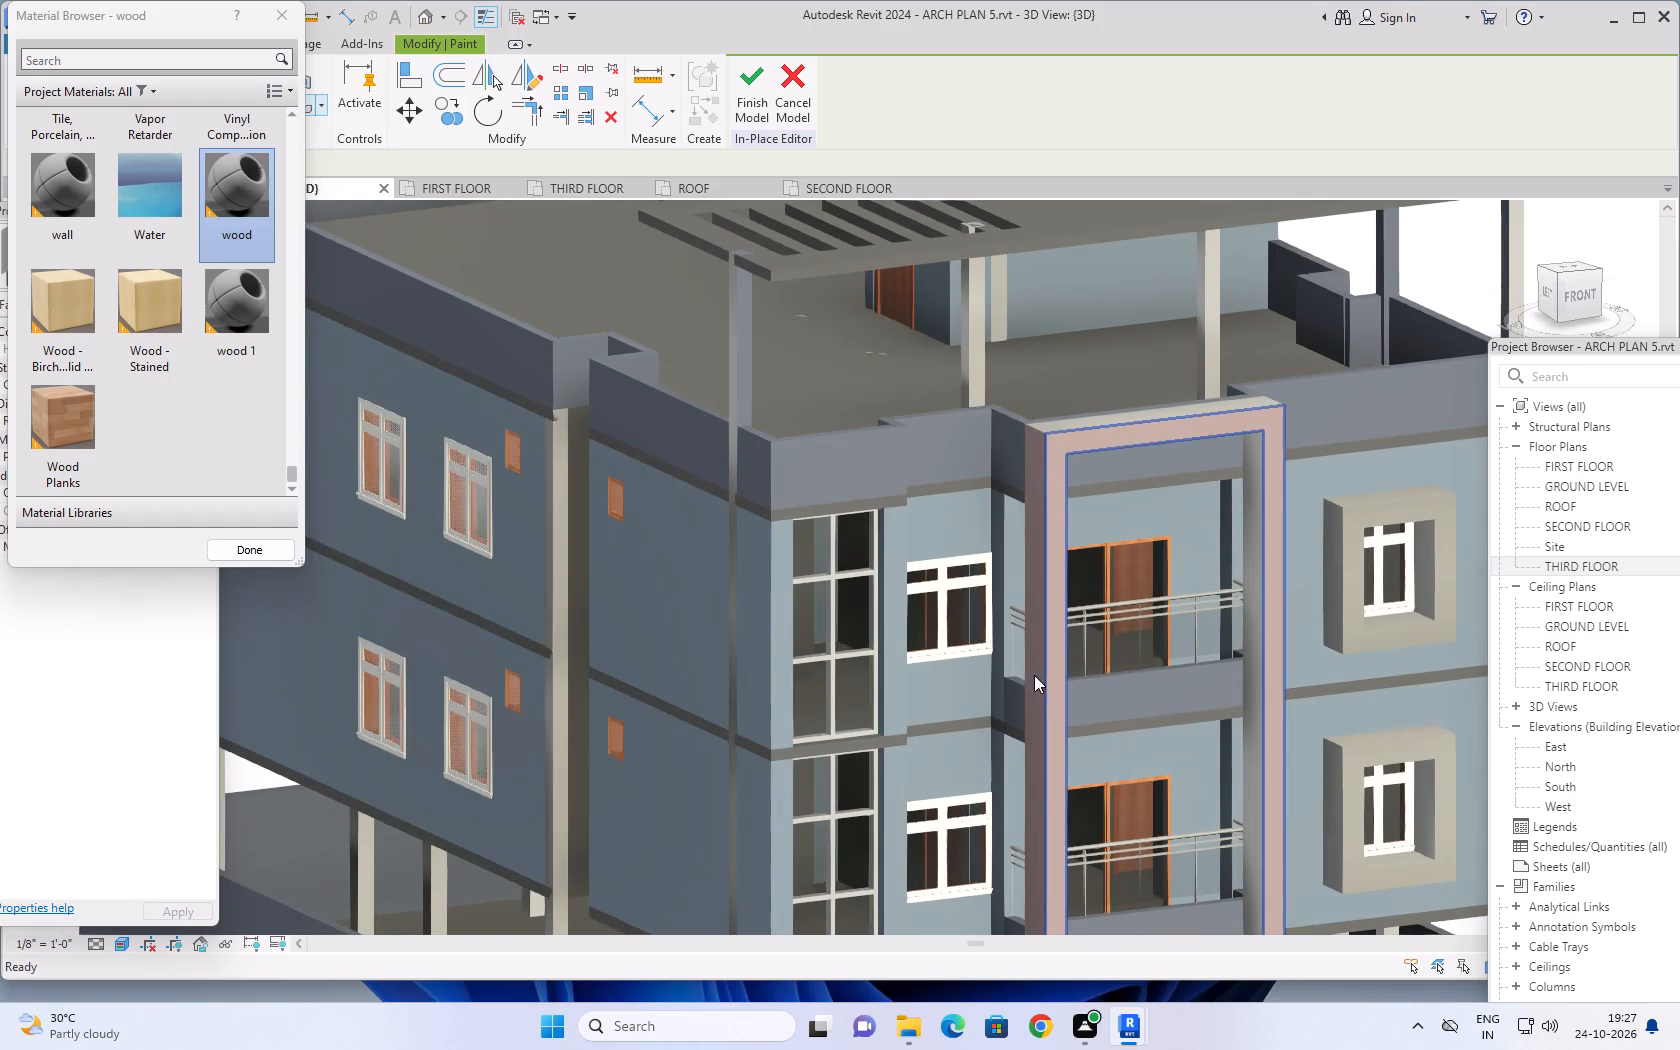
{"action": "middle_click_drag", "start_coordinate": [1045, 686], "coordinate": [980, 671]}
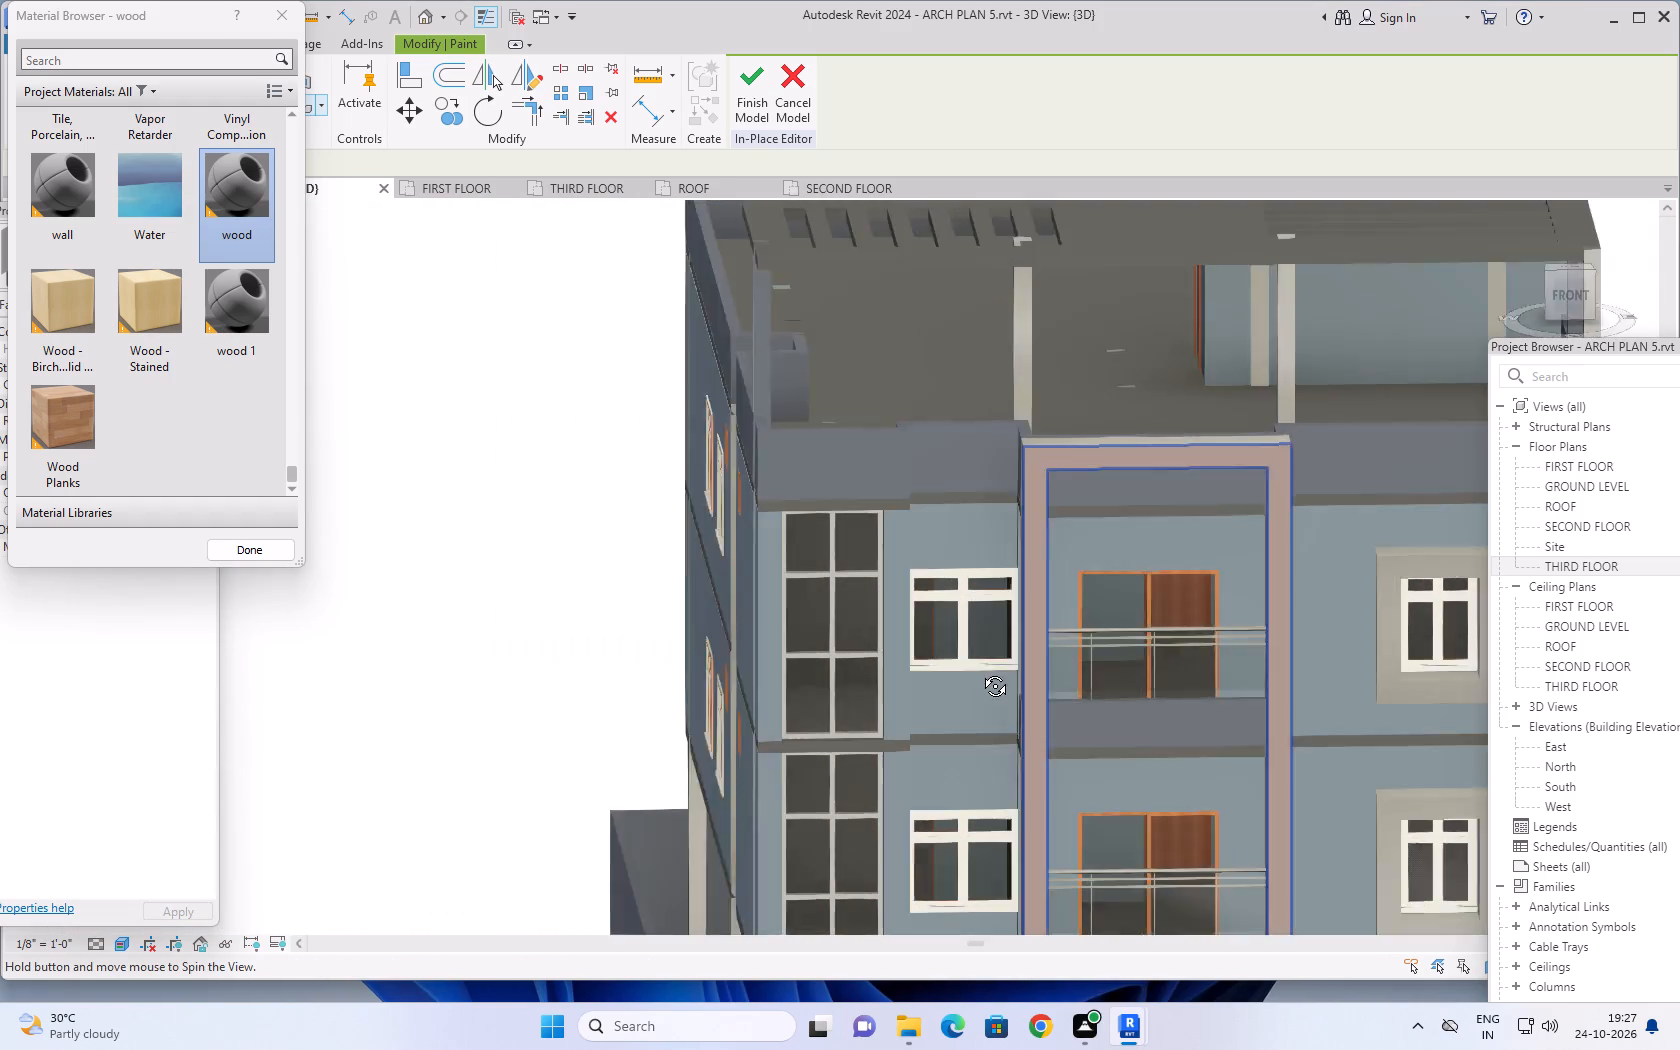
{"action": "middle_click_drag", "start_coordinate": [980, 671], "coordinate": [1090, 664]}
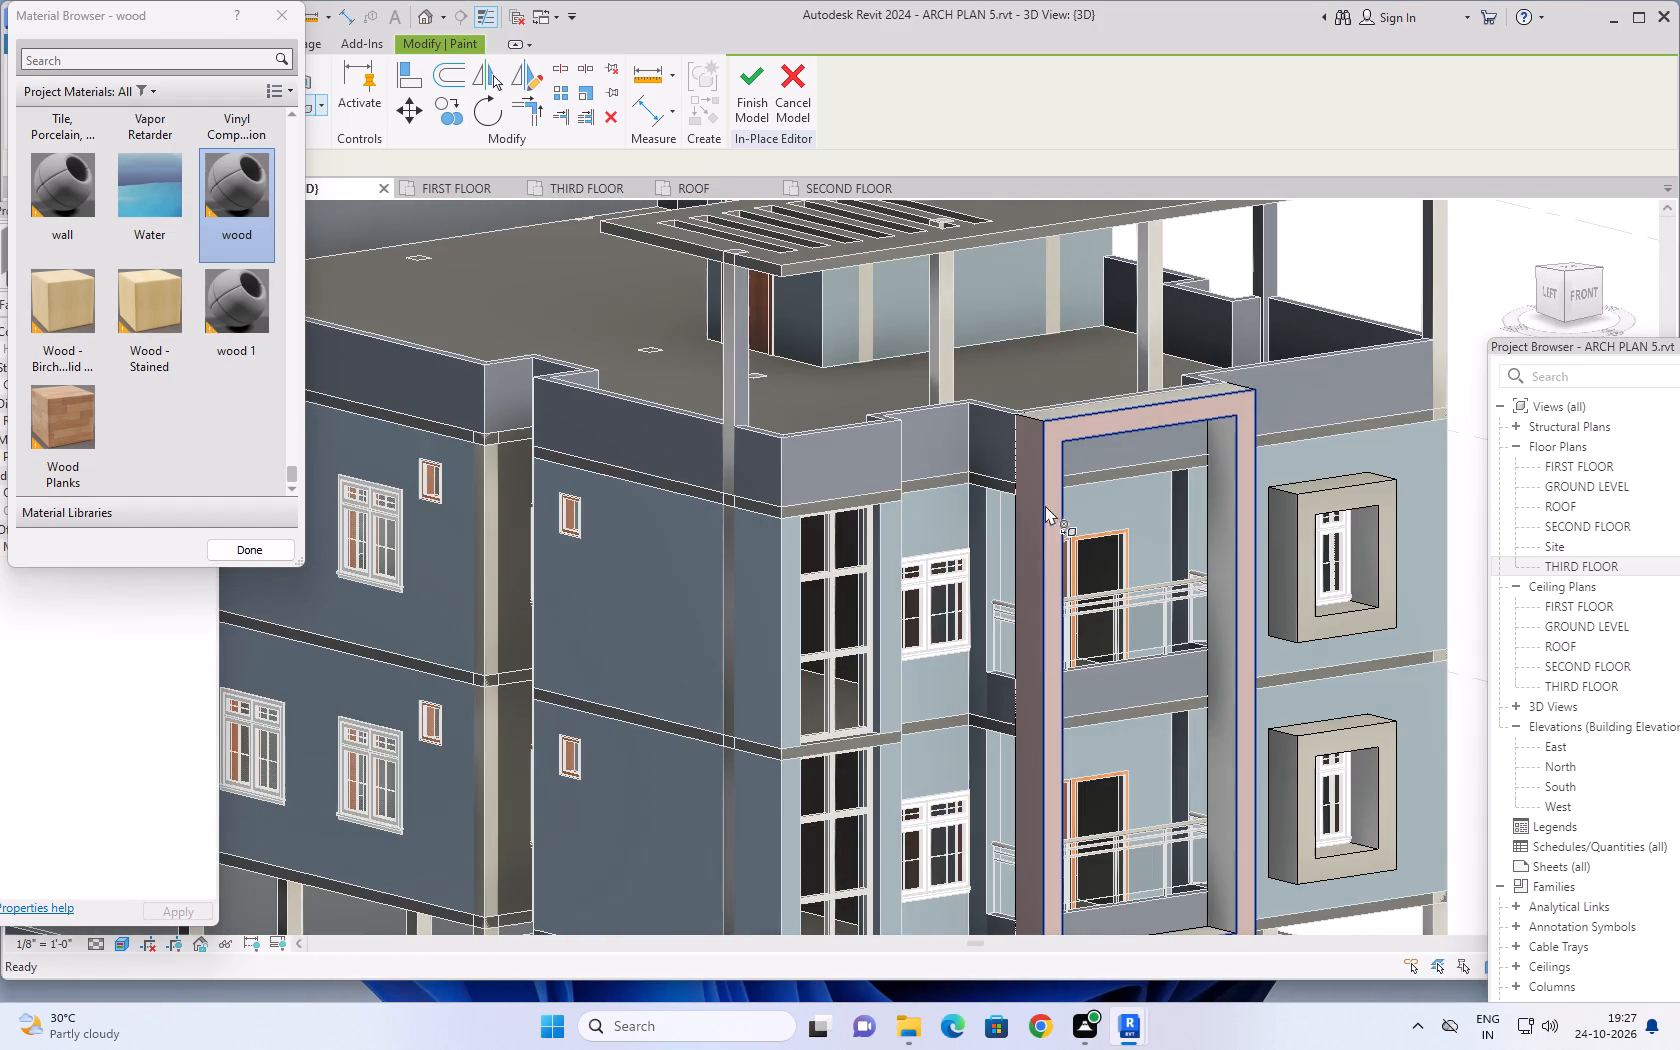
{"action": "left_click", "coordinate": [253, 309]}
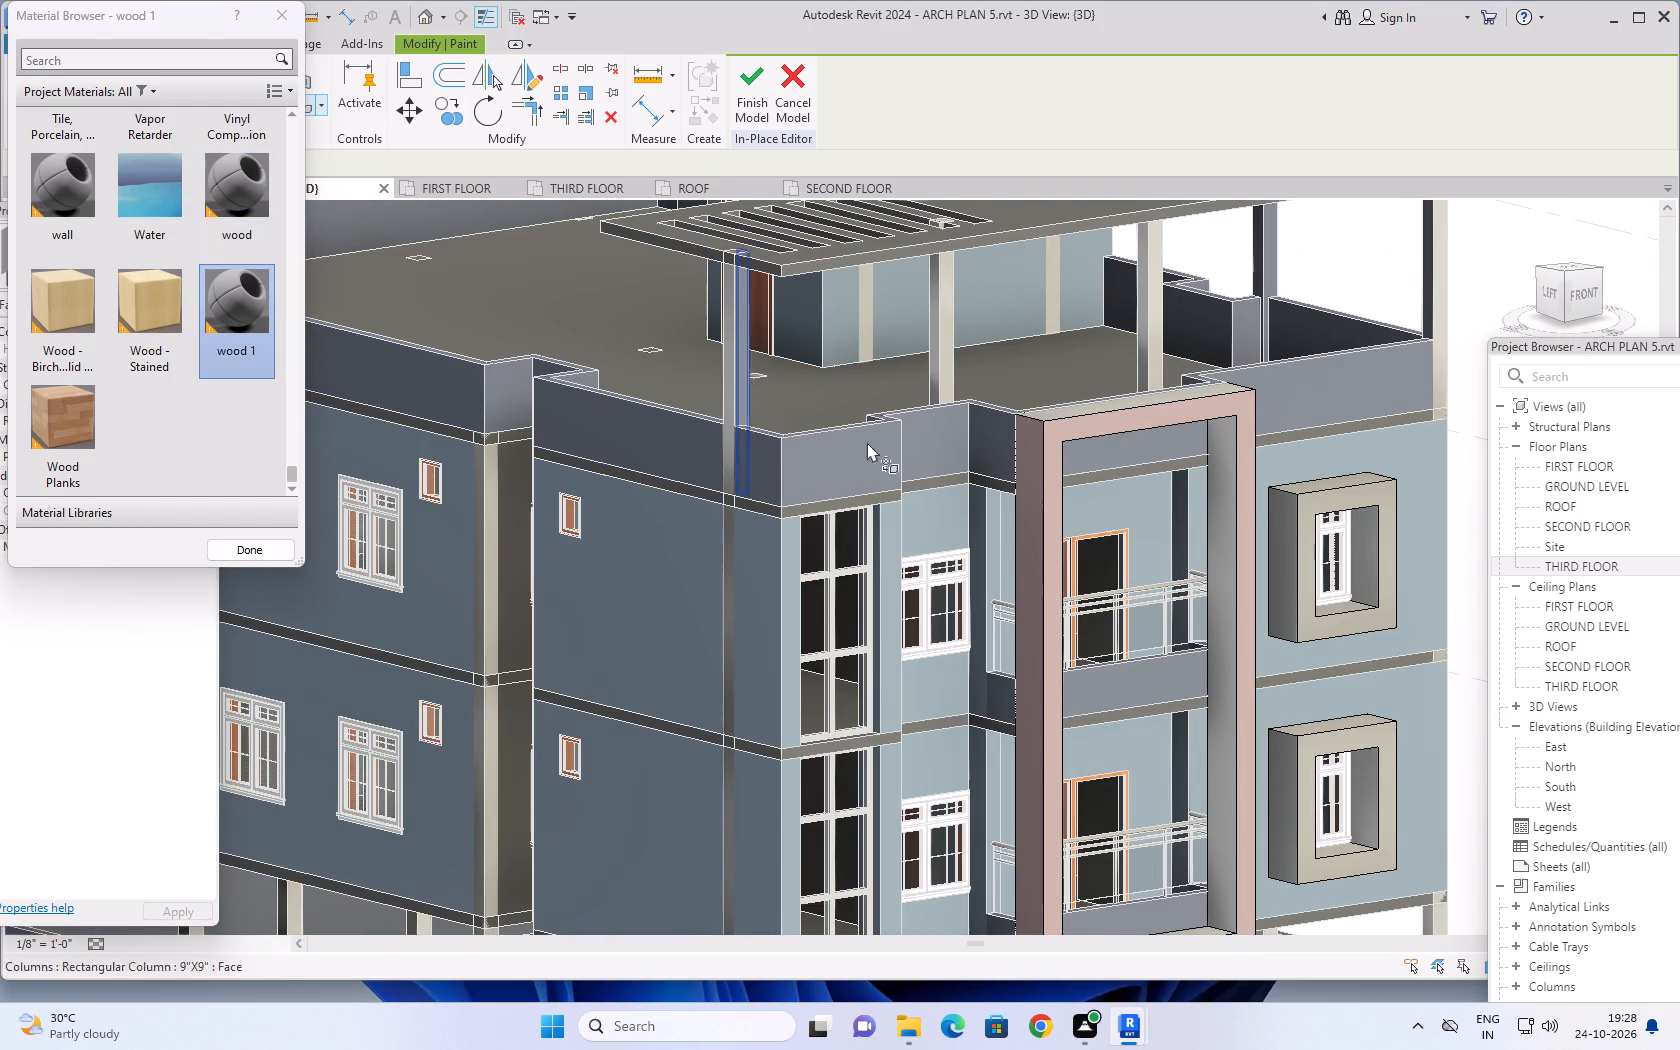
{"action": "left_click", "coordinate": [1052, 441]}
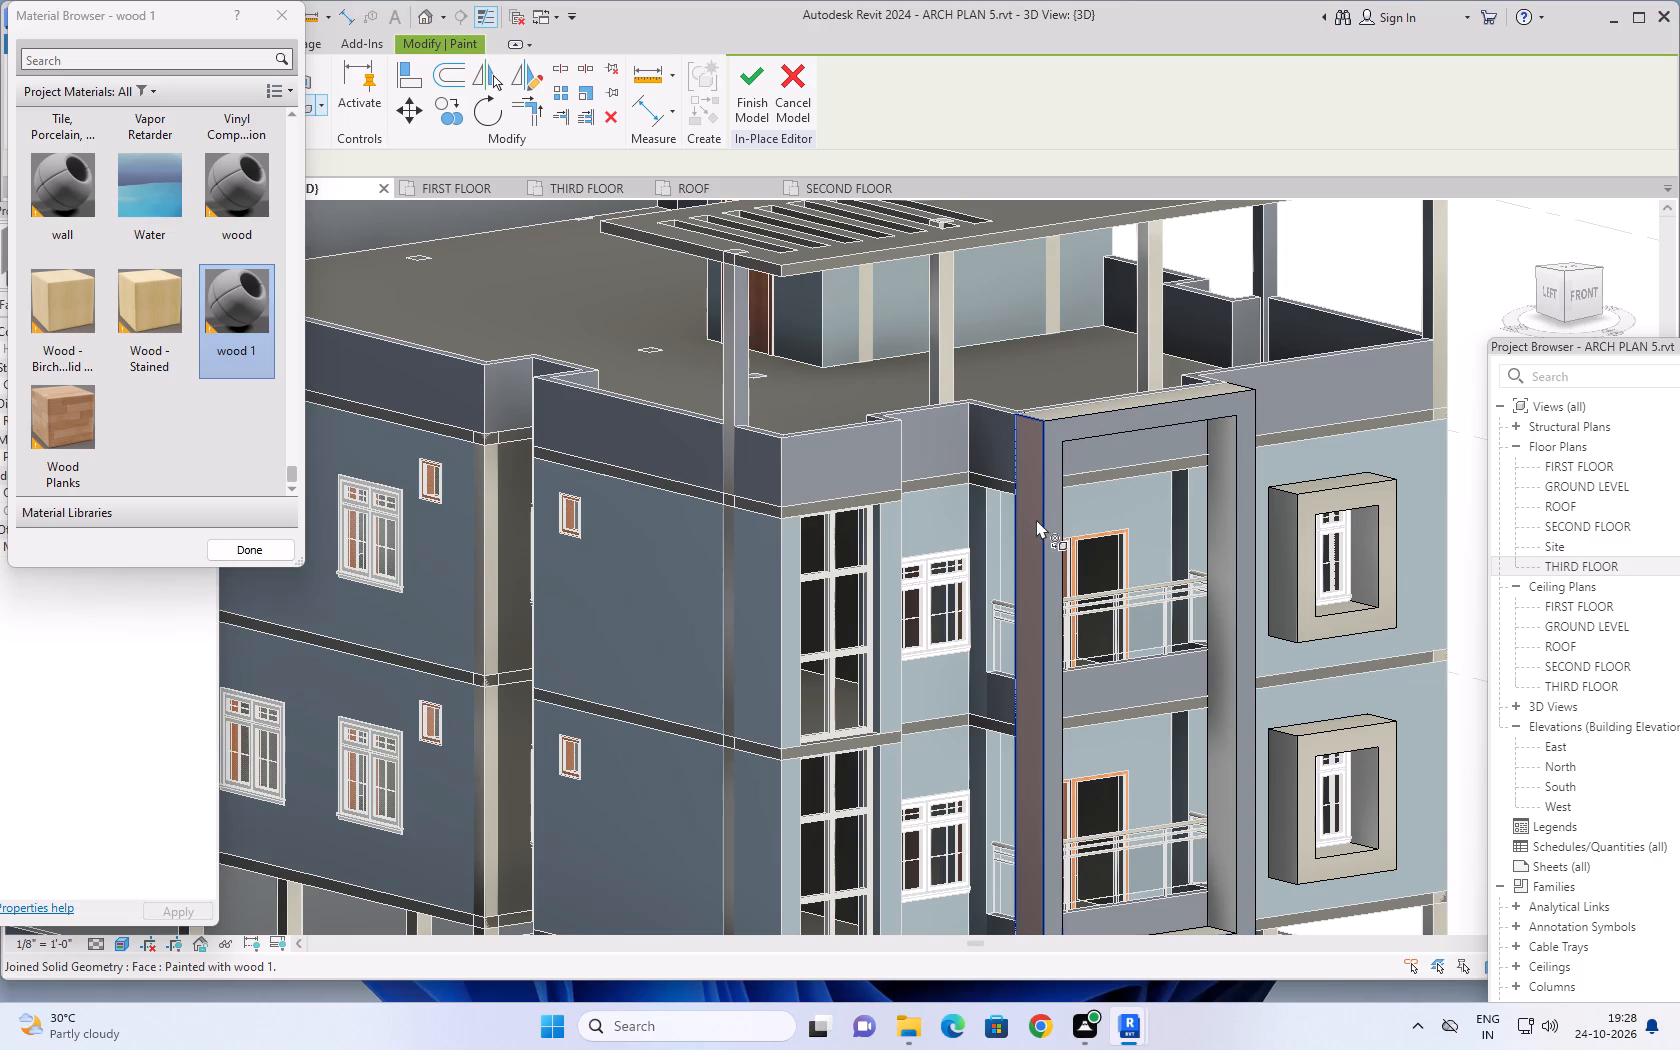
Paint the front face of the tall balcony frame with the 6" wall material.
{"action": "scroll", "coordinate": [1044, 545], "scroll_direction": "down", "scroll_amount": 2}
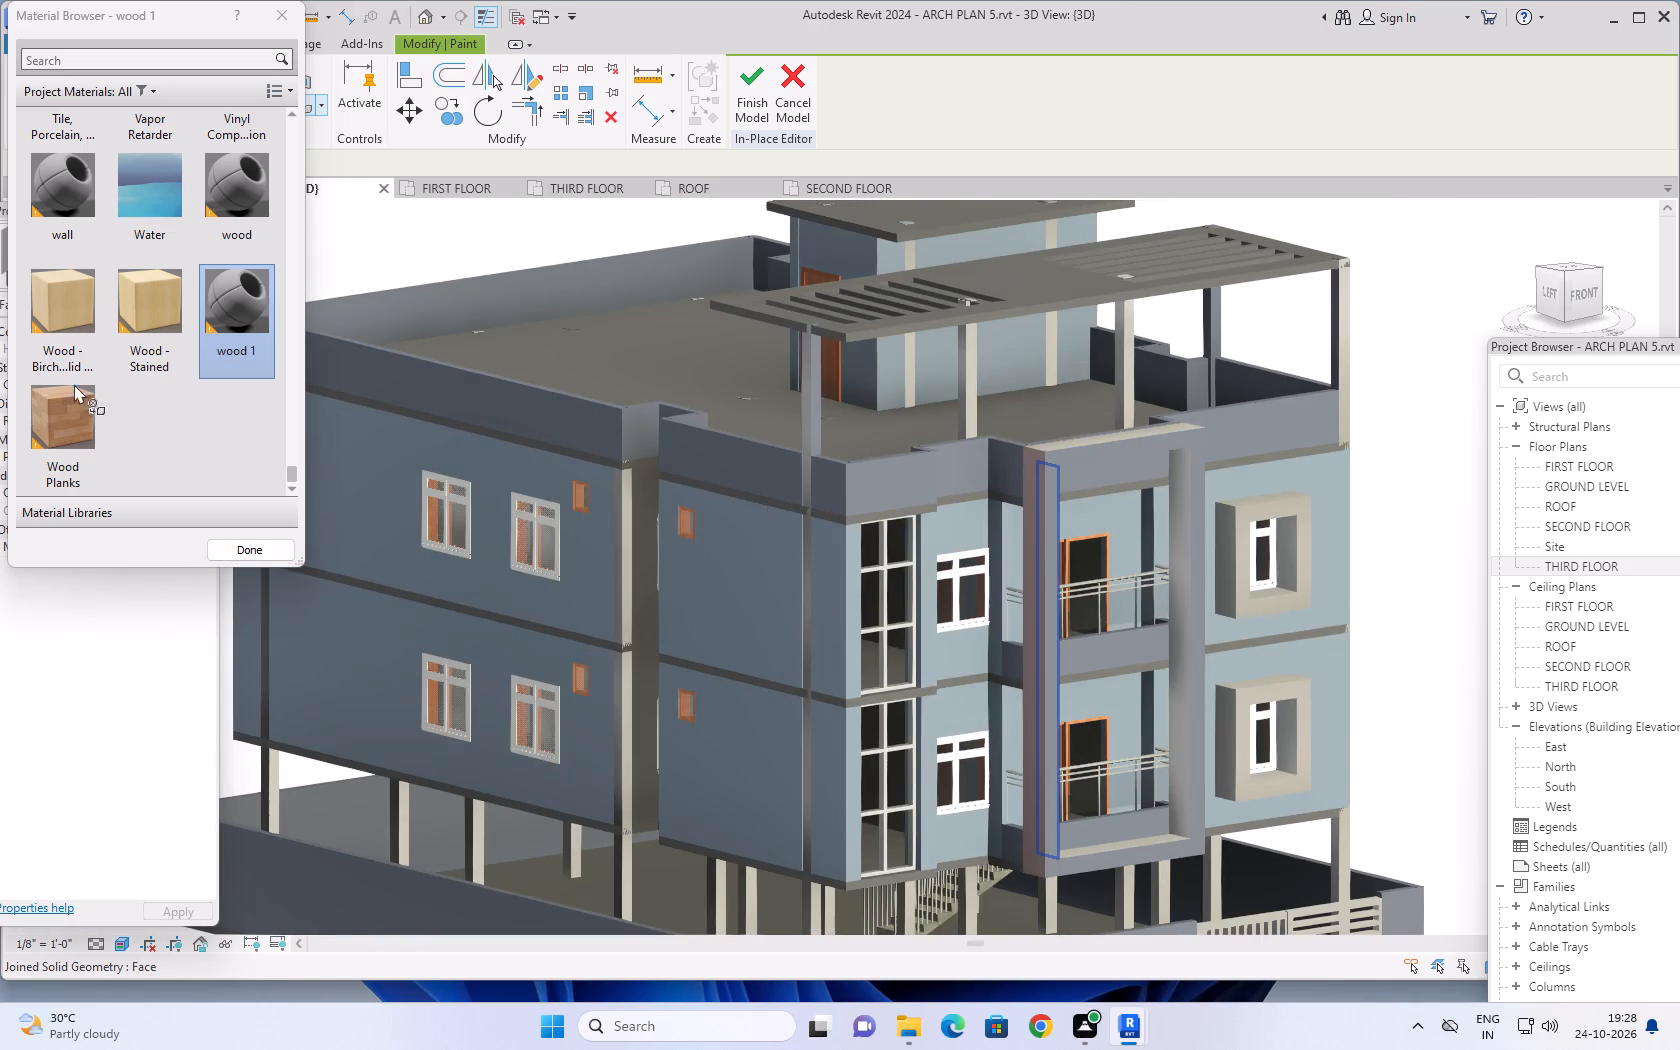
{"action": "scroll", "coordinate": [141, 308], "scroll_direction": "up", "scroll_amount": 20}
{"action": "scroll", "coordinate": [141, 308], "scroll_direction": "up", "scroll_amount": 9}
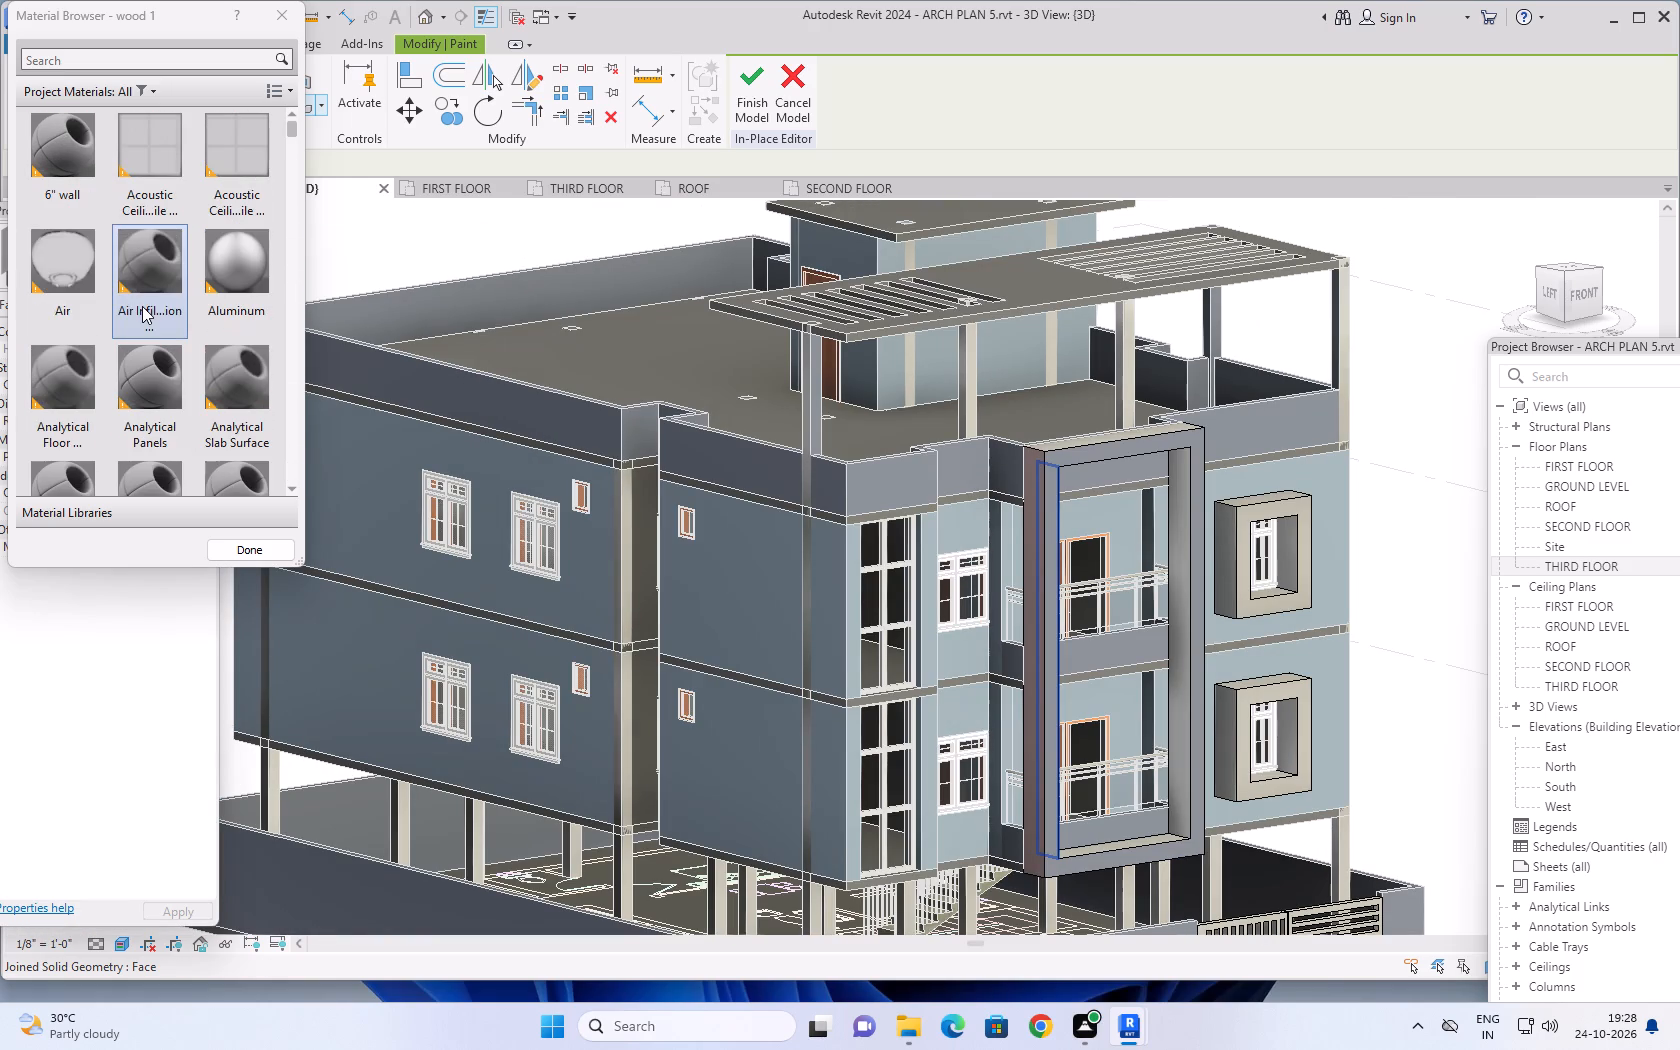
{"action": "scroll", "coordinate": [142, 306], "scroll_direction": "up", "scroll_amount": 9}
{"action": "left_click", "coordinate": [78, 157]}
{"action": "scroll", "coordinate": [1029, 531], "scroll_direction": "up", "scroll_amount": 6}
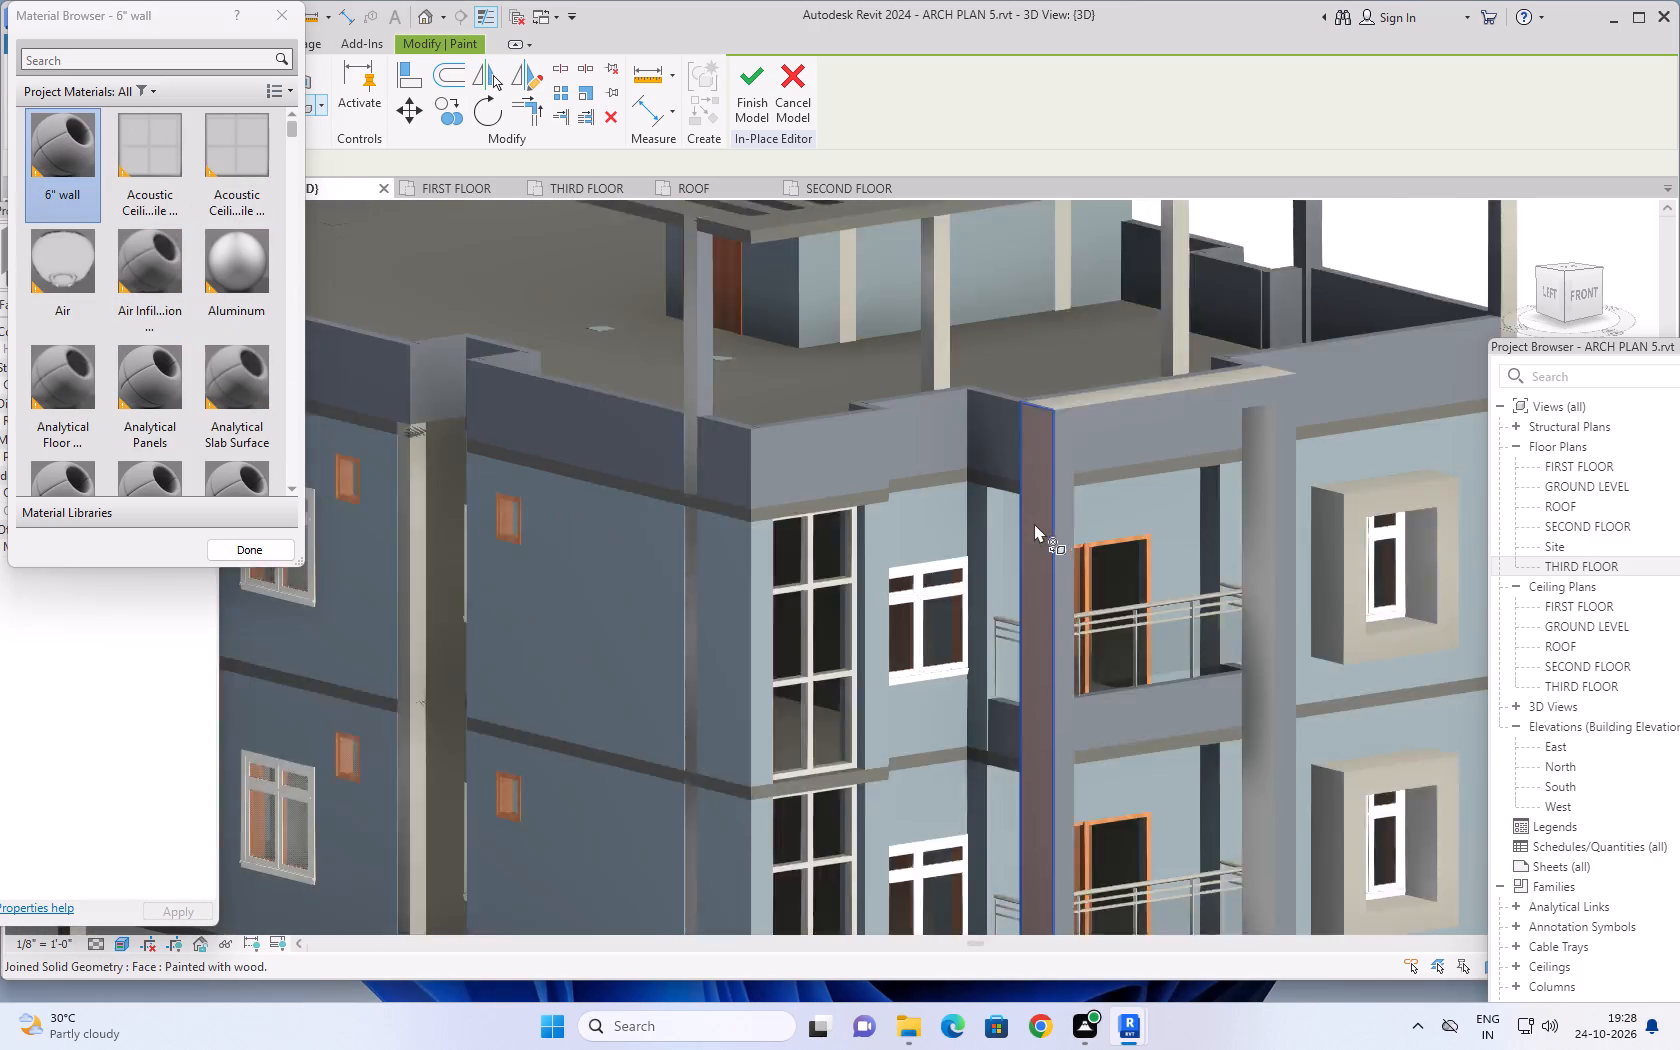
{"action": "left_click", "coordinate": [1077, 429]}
Find the Earth material among the project materials and paint the tall balcony frame's front face with it.
{"action": "scroll", "coordinate": [1053, 595], "scroll_direction": "down", "scroll_amount": 5}
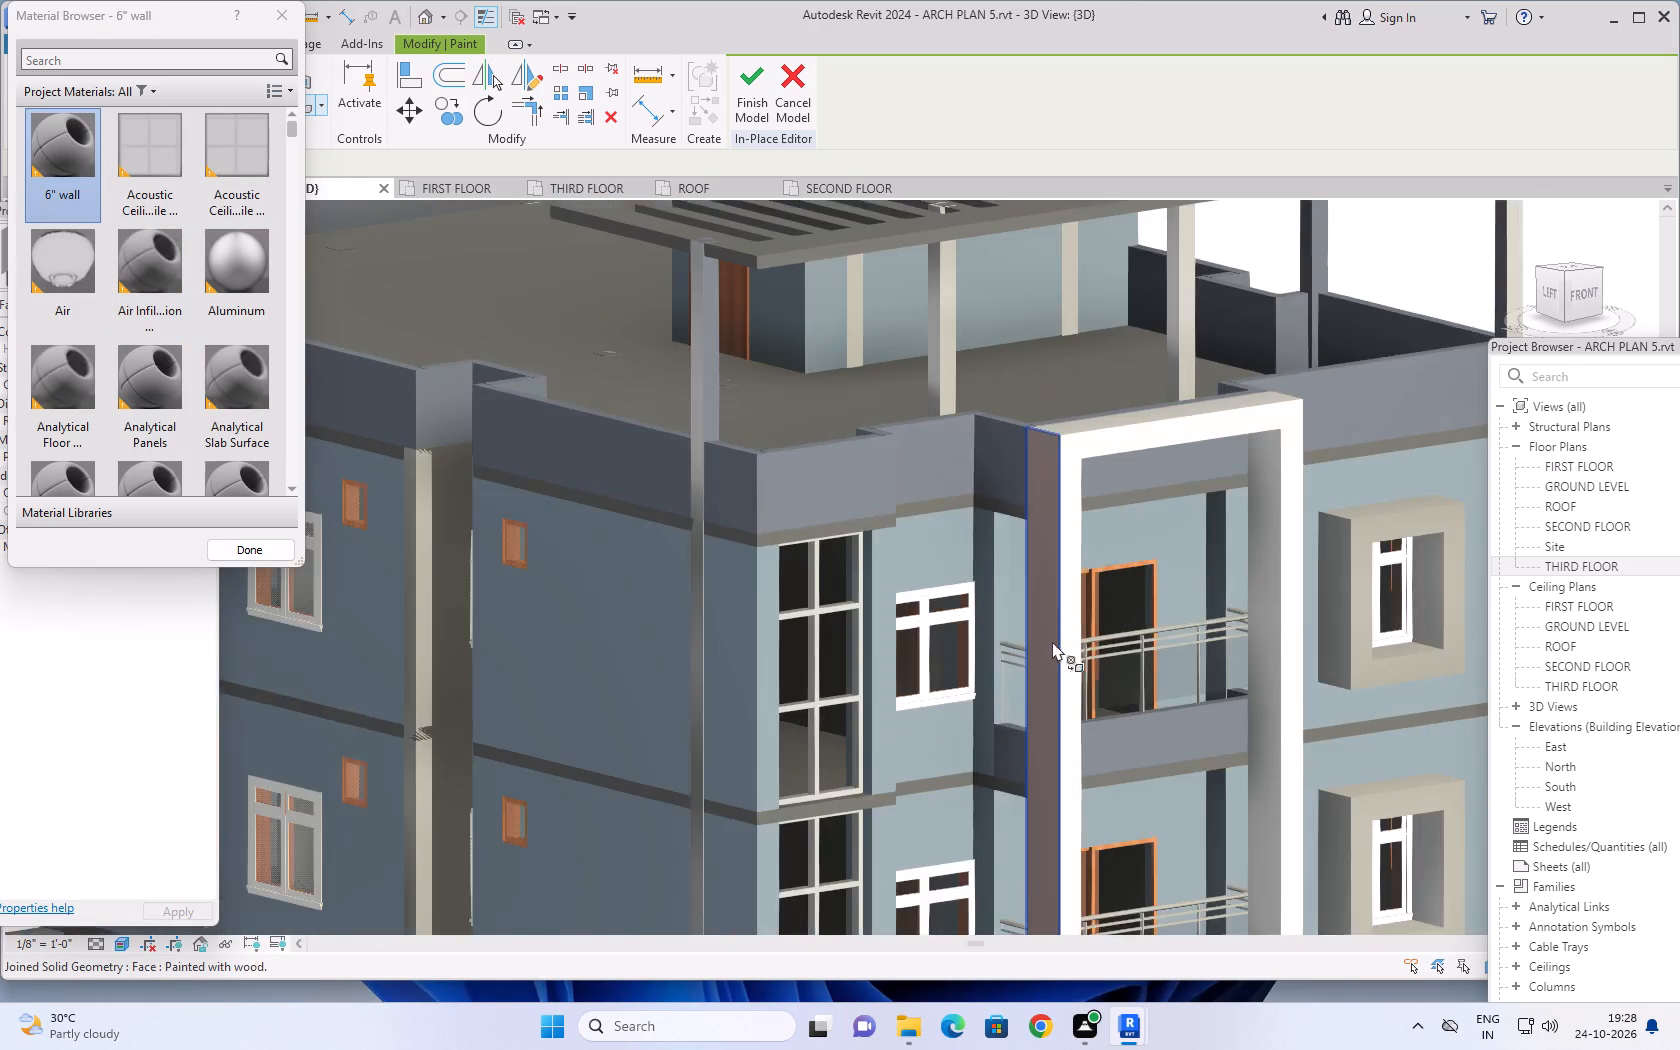
{"action": "scroll", "coordinate": [1052, 641], "scroll_direction": "down", "scroll_amount": 1}
{"action": "middle_click_drag", "start_coordinate": [1054, 703], "coordinate": [1021, 702], "text": "shift"}
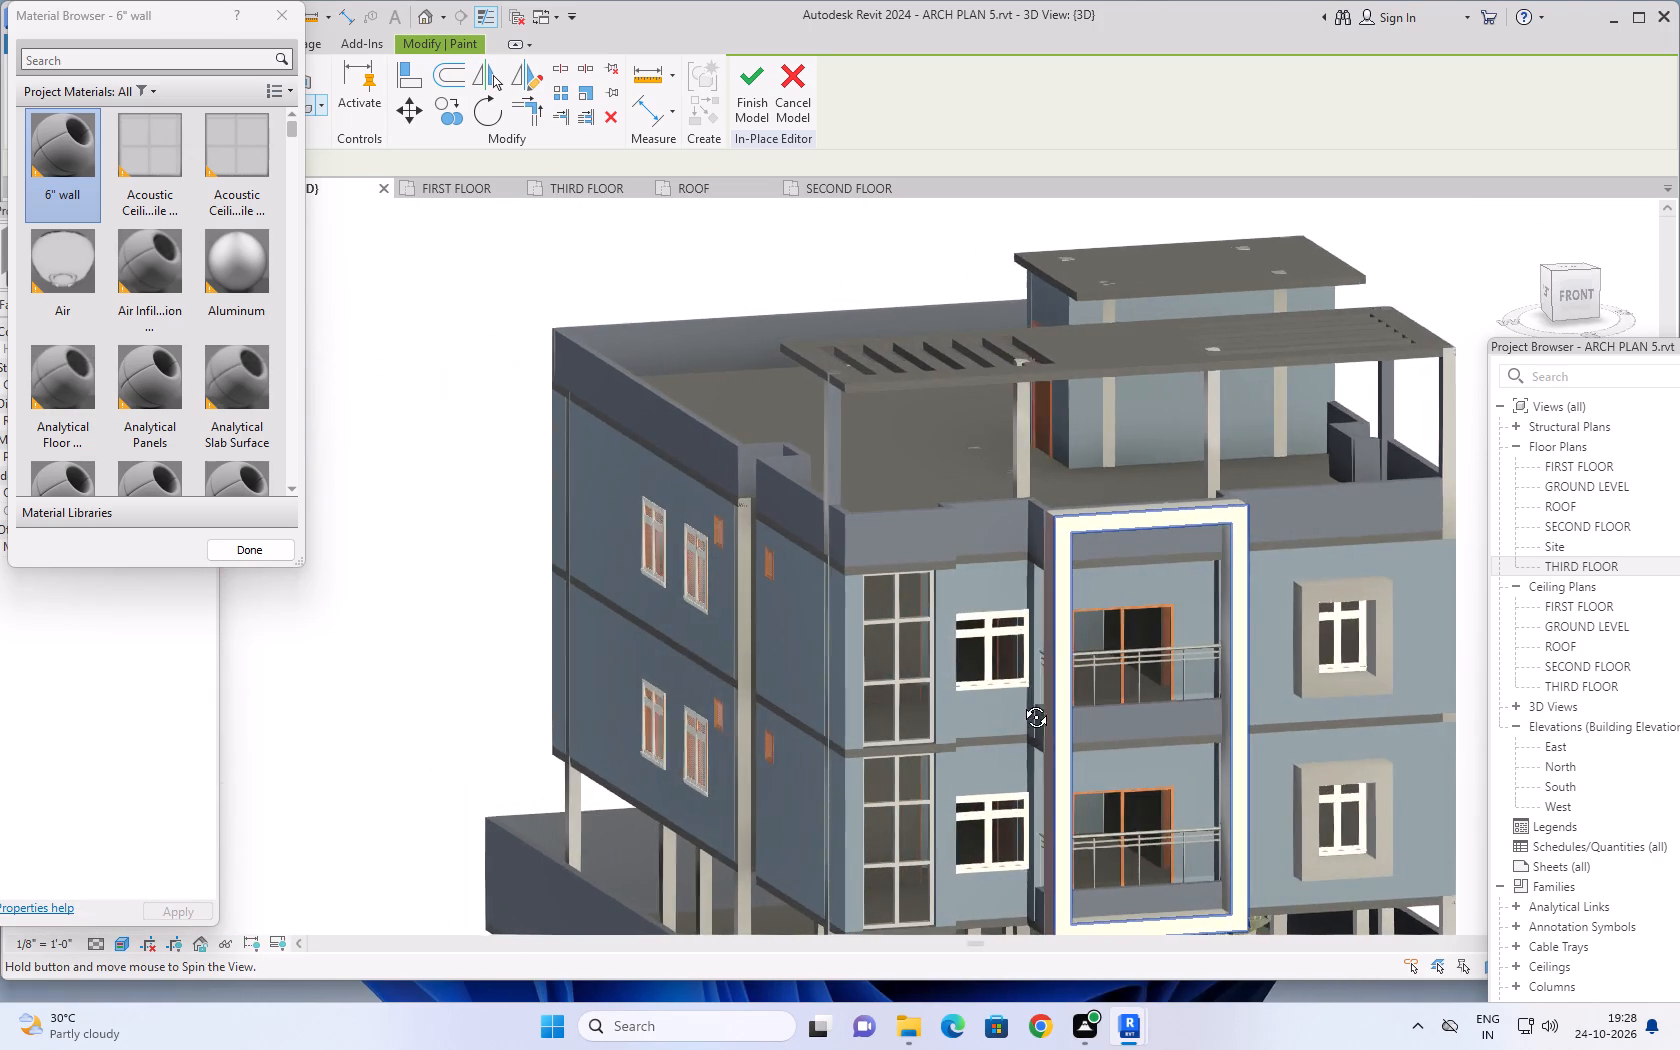
{"action": "middle_click_drag", "start_coordinate": [1021, 702], "coordinate": [1036, 698], "text": "shift"}
{"action": "scroll", "coordinate": [165, 347], "scroll_direction": "down", "scroll_amount": 13}
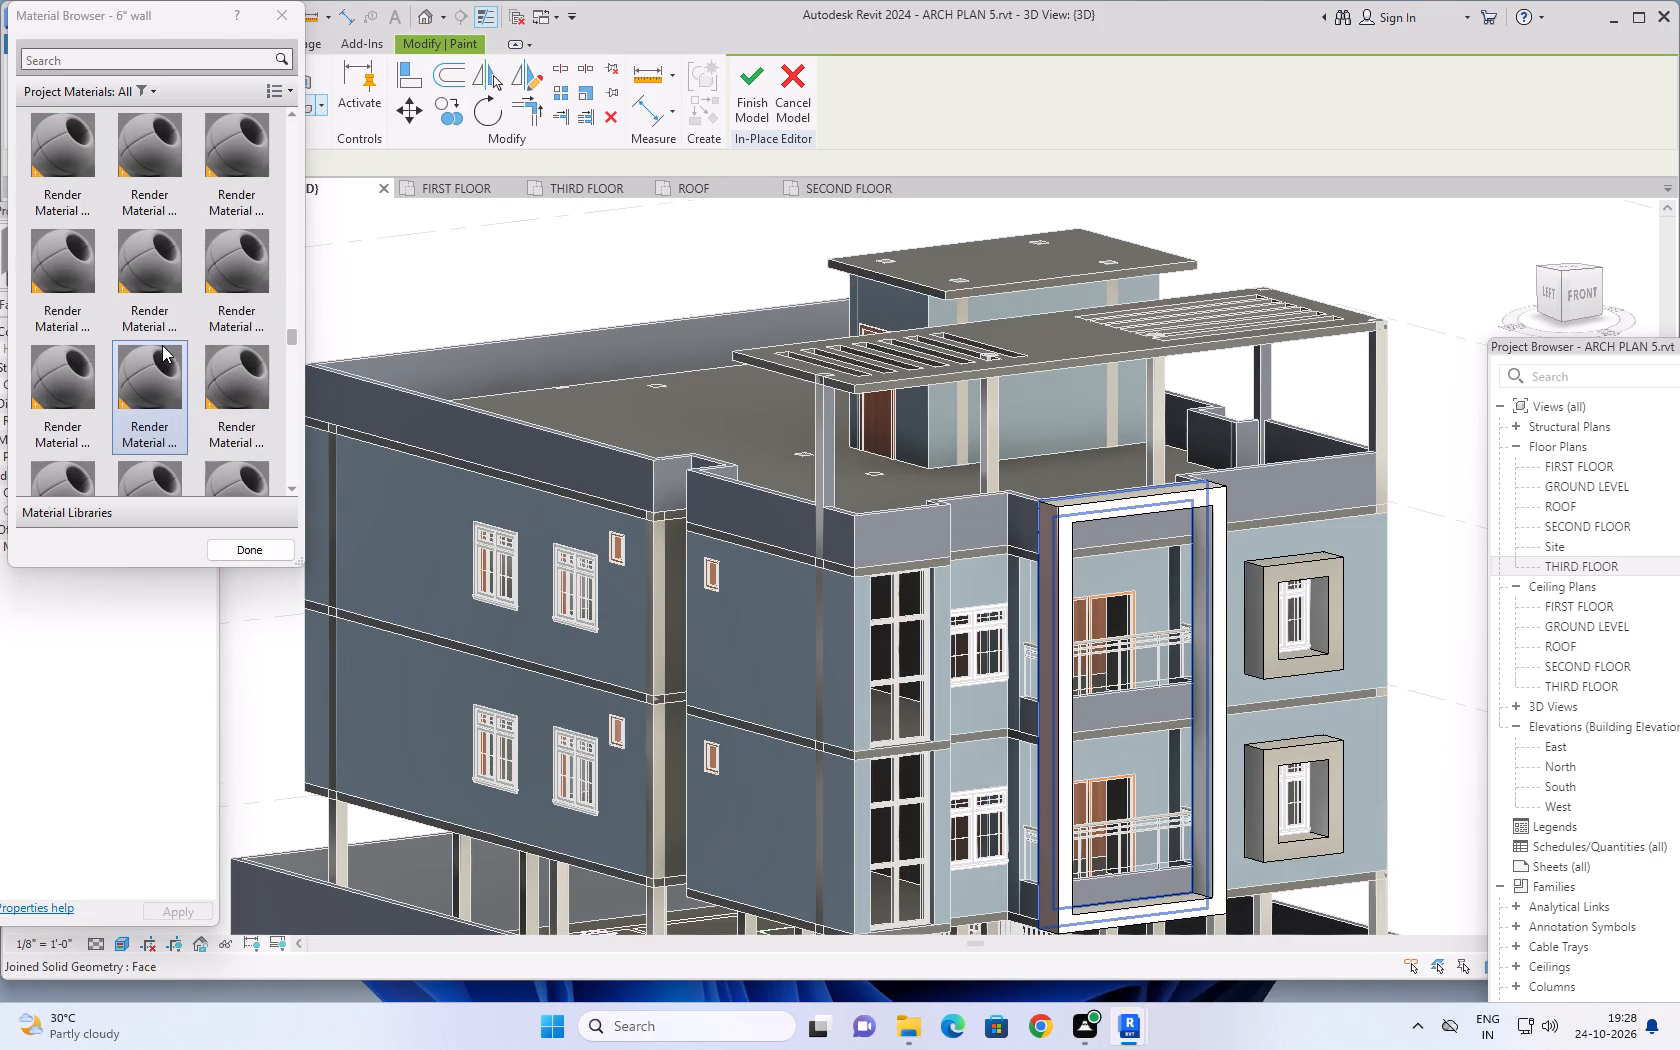
{"action": "scroll", "coordinate": [162, 345], "scroll_direction": "down", "scroll_amount": 16}
{"action": "scroll", "coordinate": [154, 344], "scroll_direction": "up", "scroll_amount": 2}
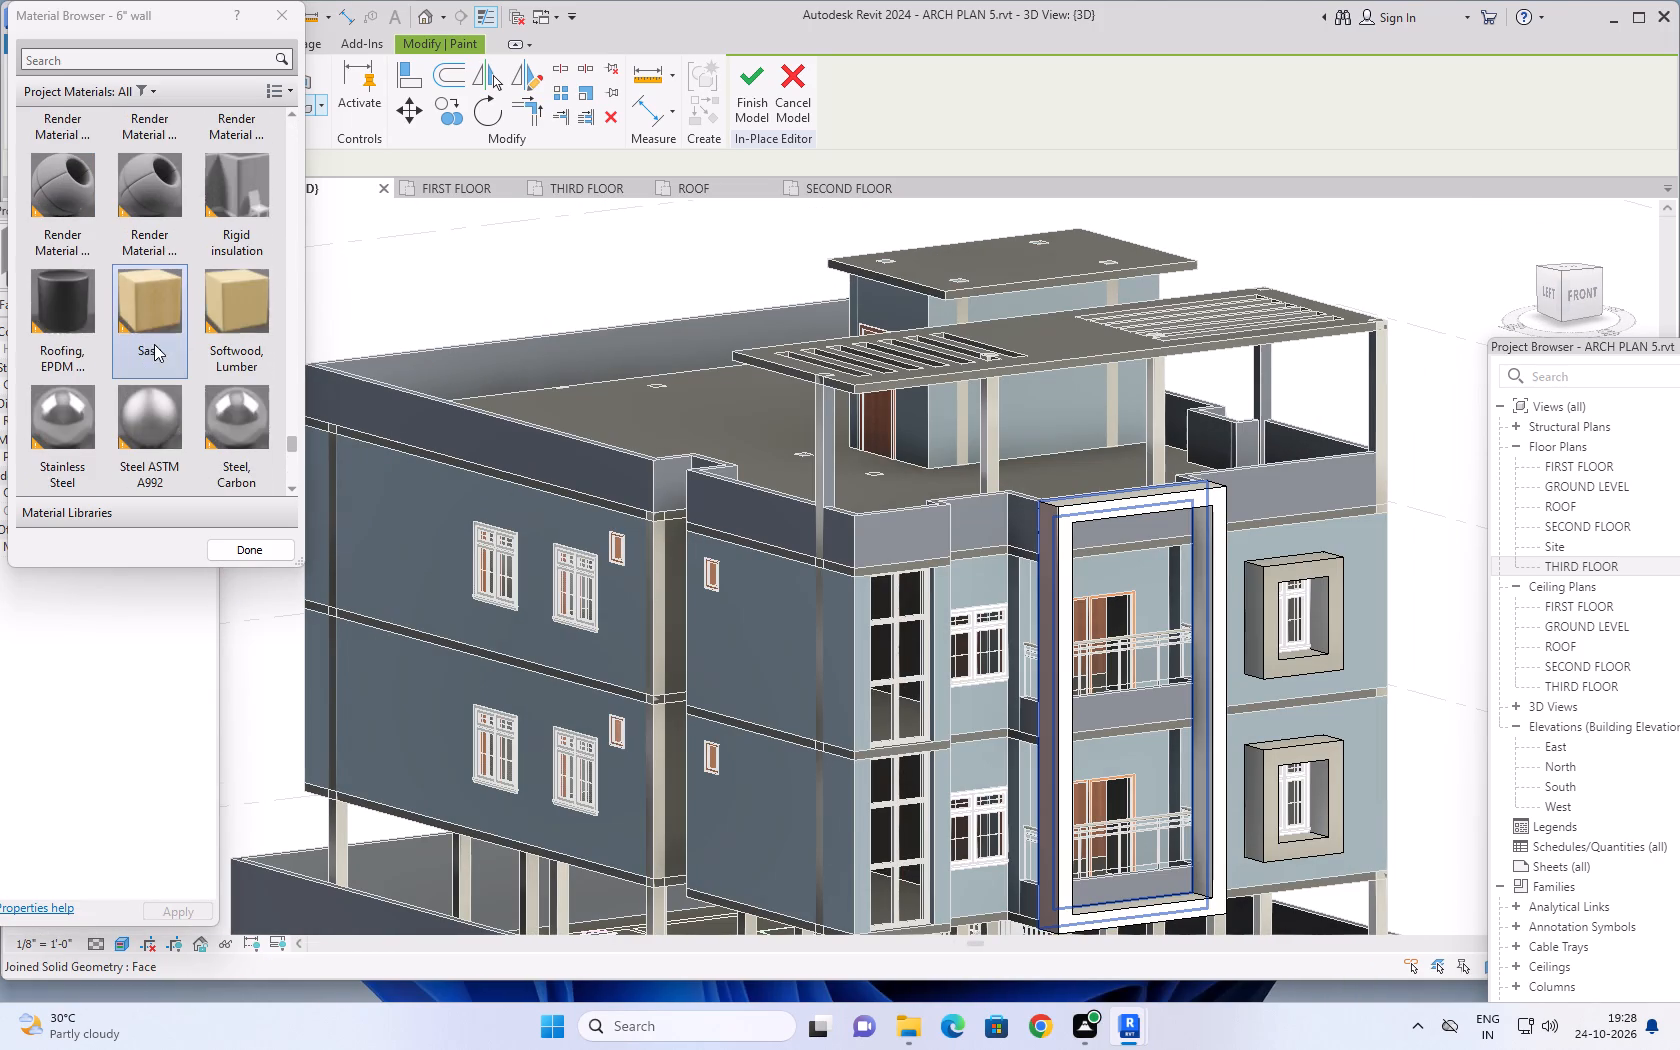
{"action": "scroll", "coordinate": [159, 351], "scroll_direction": "up", "scroll_amount": 4}
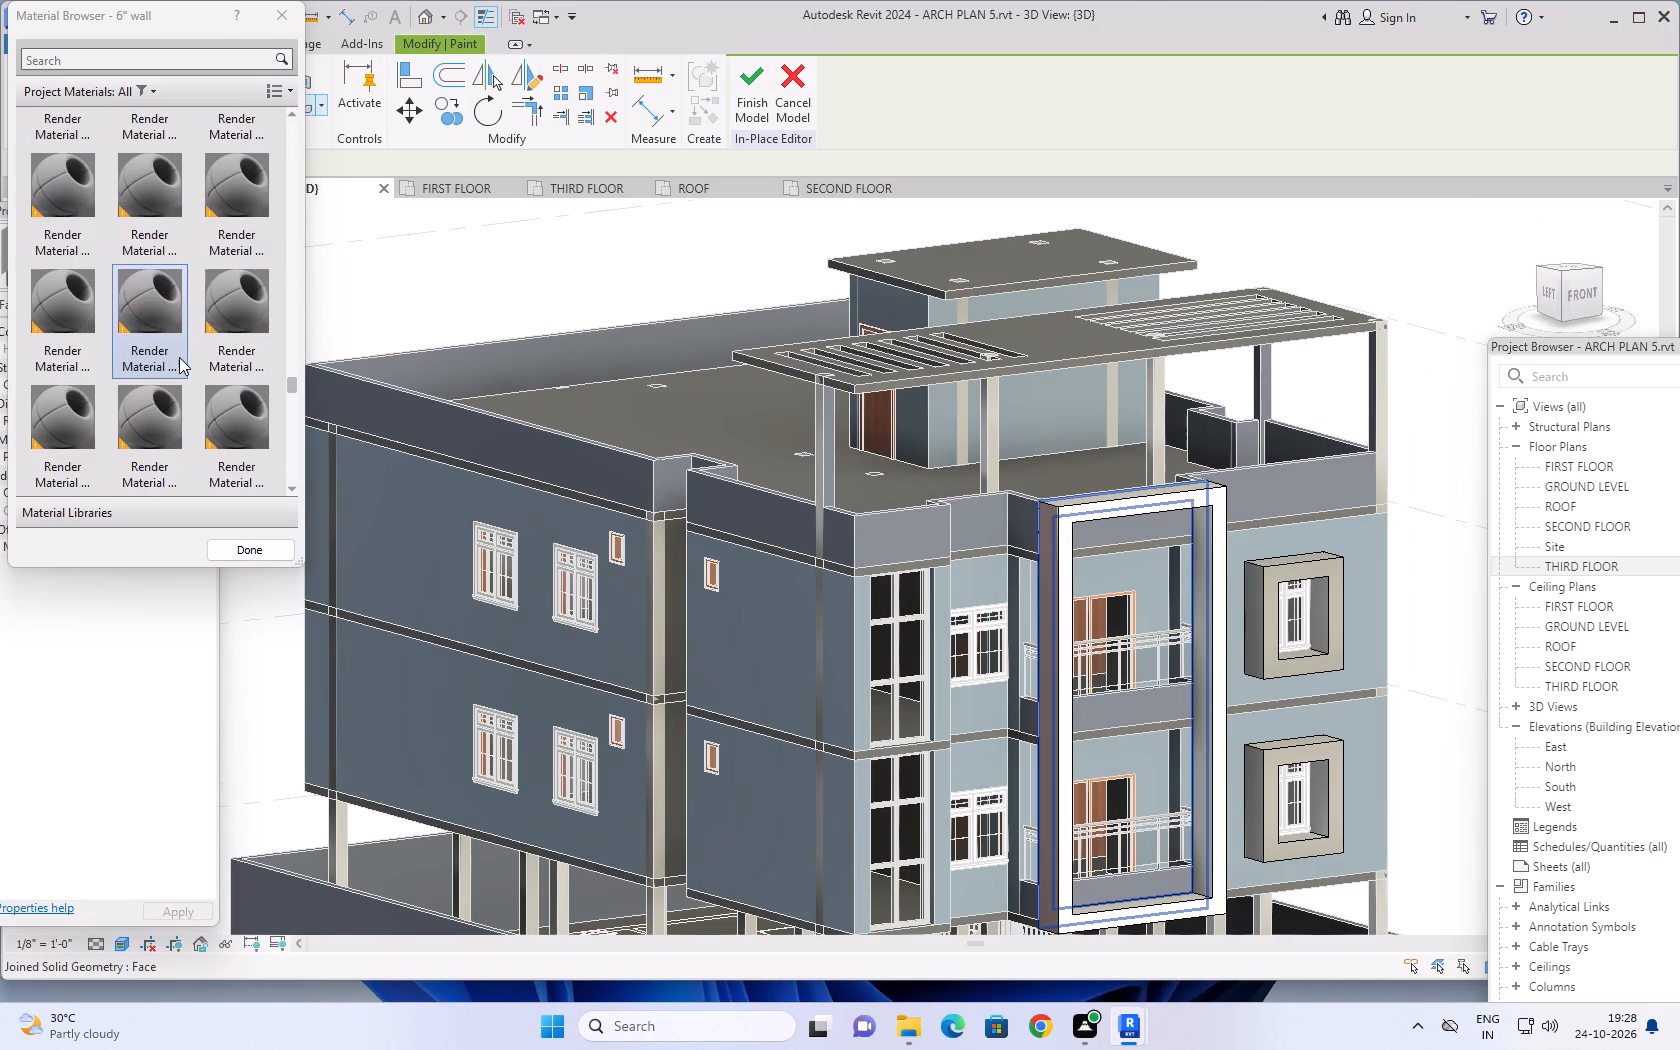
{"action": "scroll", "coordinate": [168, 361], "scroll_direction": "up", "scroll_amount": 11}
{"action": "scroll", "coordinate": [188, 301], "scroll_direction": "down", "scroll_amount": 9}
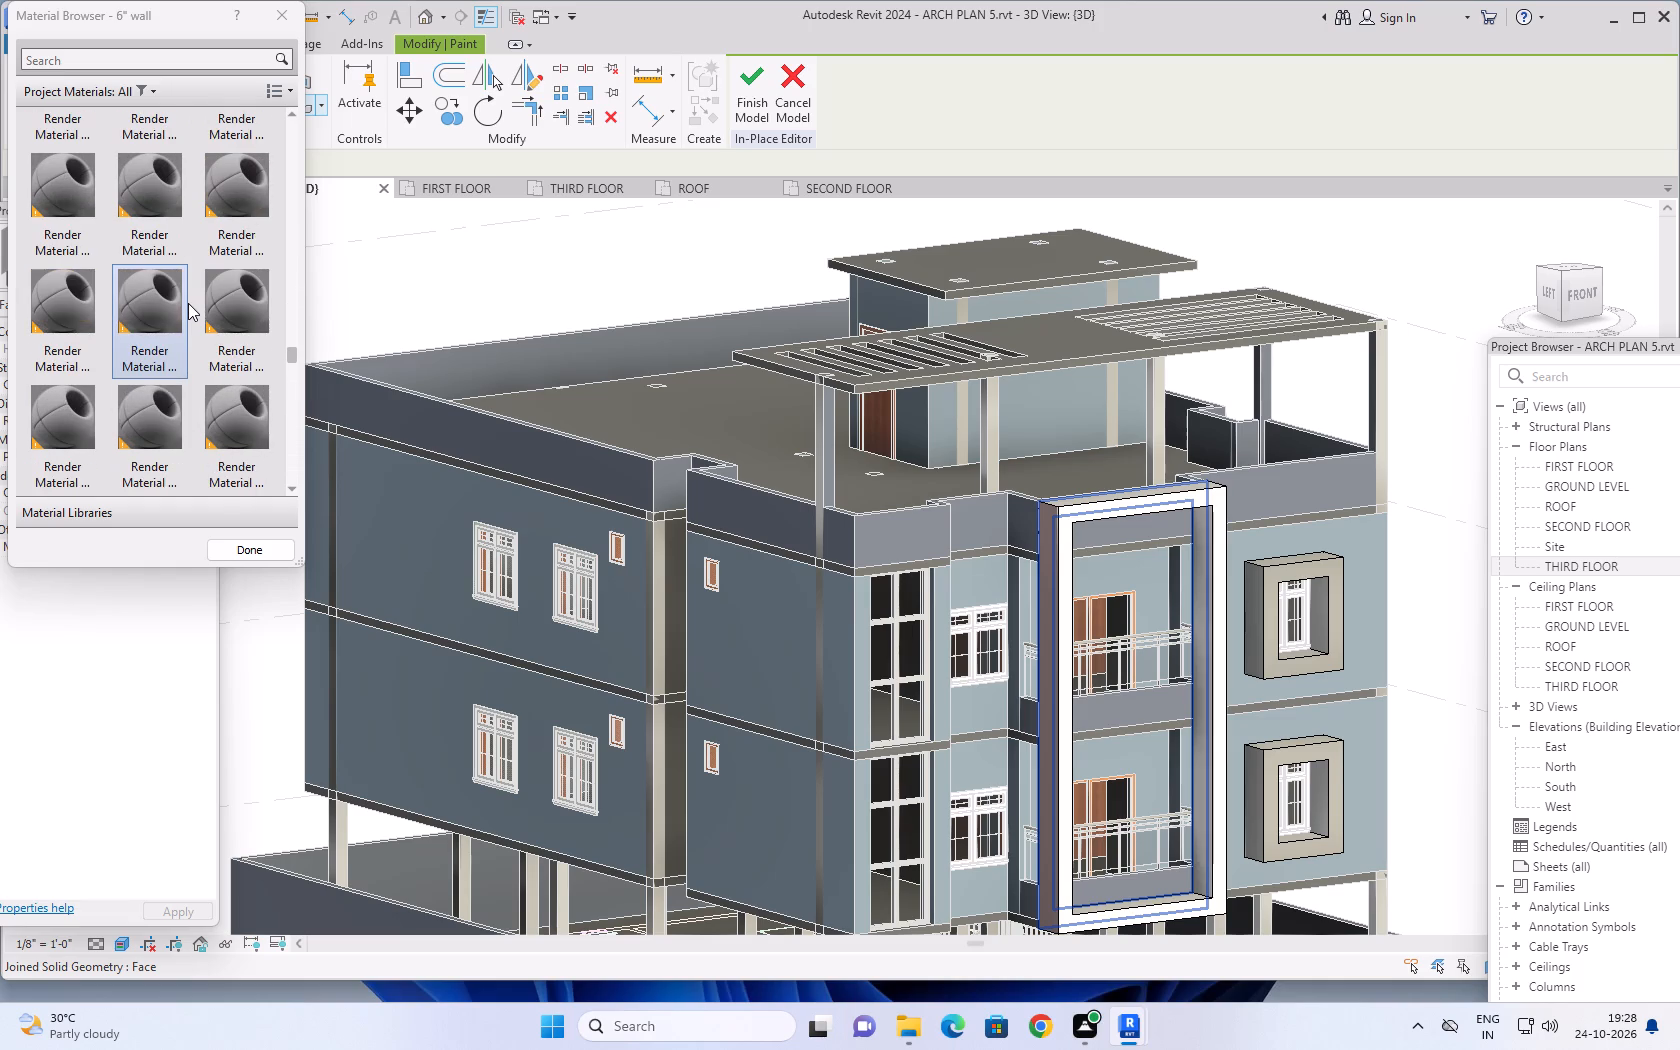
{"action": "scroll", "coordinate": [188, 308], "scroll_direction": "down", "scroll_amount": 5}
{"action": "scroll", "coordinate": [171, 308], "scroll_direction": "up", "scroll_amount": 14}
{"action": "scroll", "coordinate": [171, 308], "scroll_direction": "down", "scroll_amount": 9}
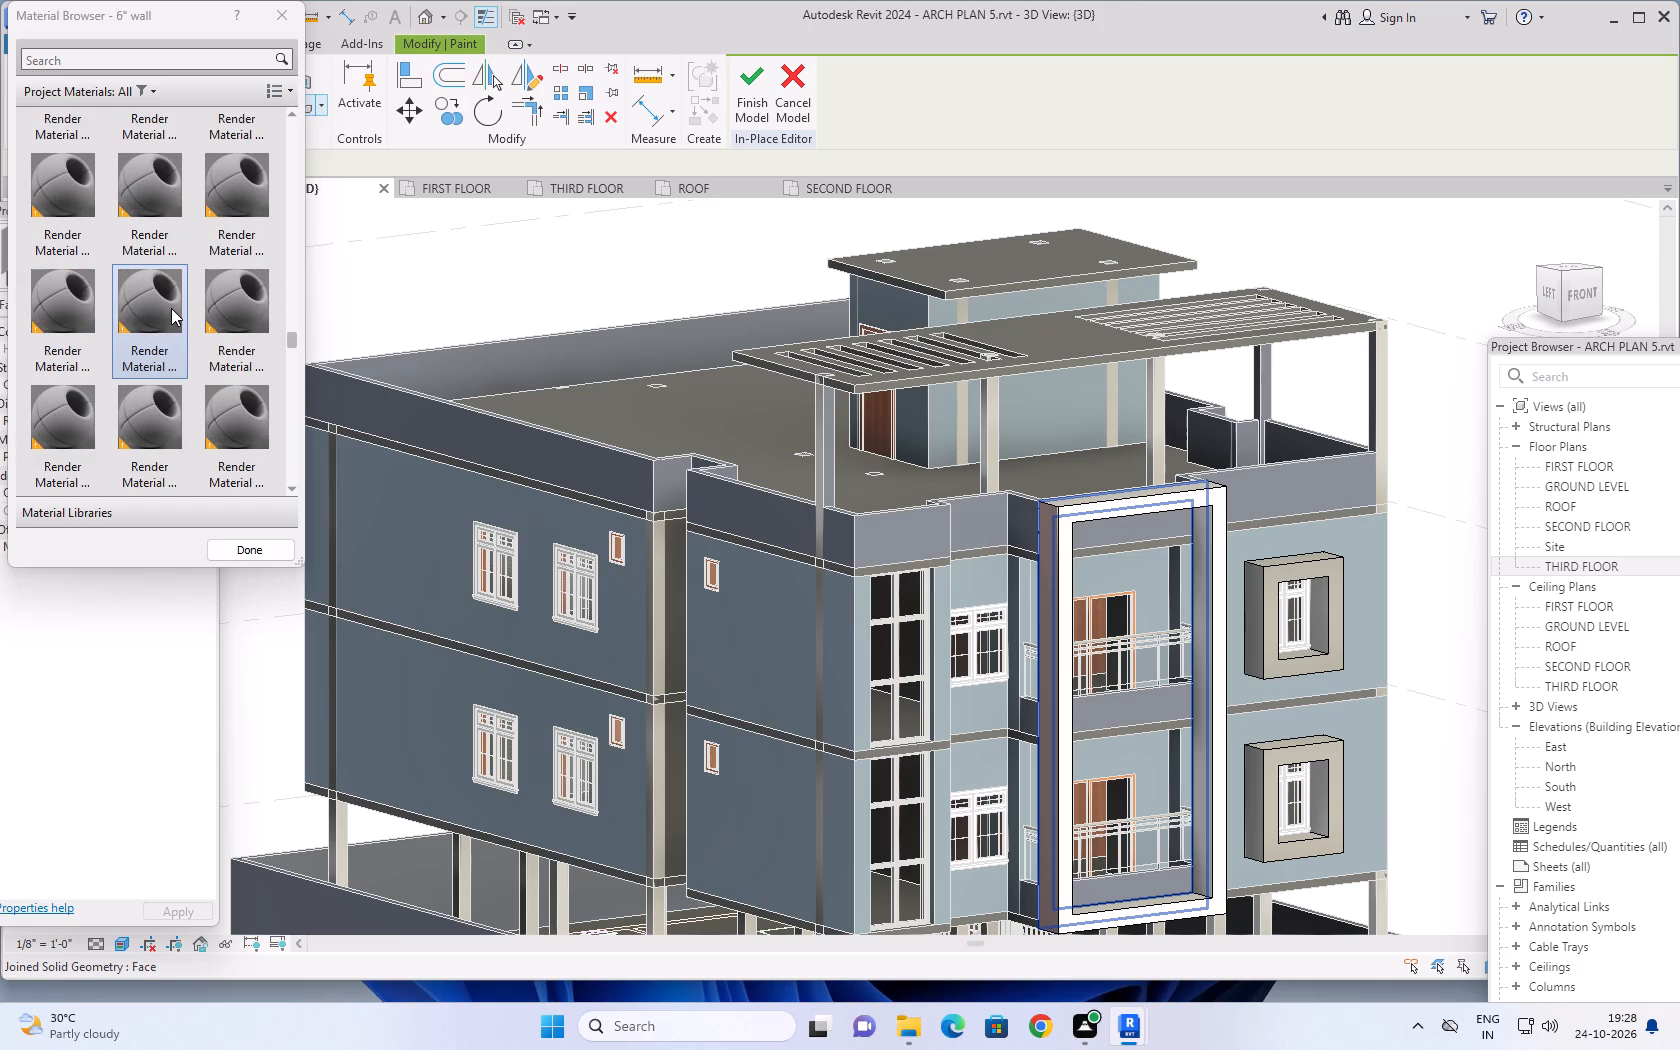
{"action": "scroll", "coordinate": [171, 308], "scroll_direction": "down", "scroll_amount": 8}
{"action": "scroll", "coordinate": [171, 308], "scroll_direction": "up", "scroll_amount": 17}
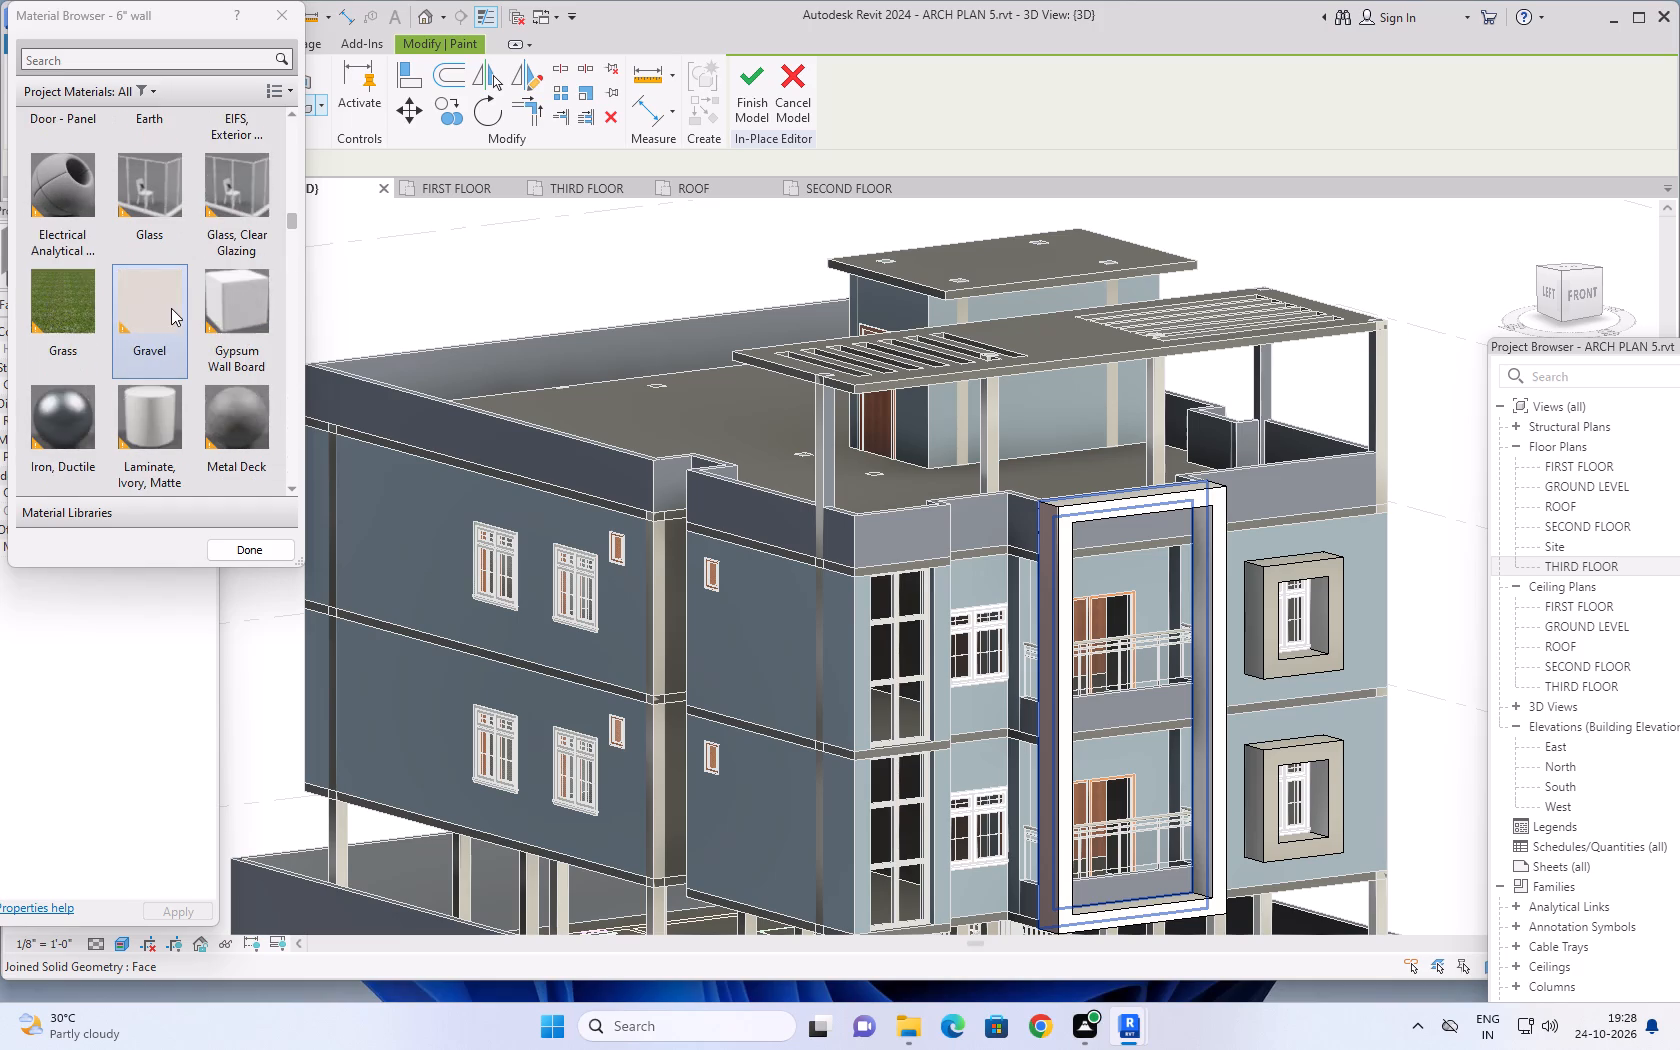
{"action": "scroll", "coordinate": [171, 308], "scroll_direction": "up", "scroll_amount": 2}
{"action": "scroll", "coordinate": [171, 308], "scroll_direction": "down", "scroll_amount": 1}
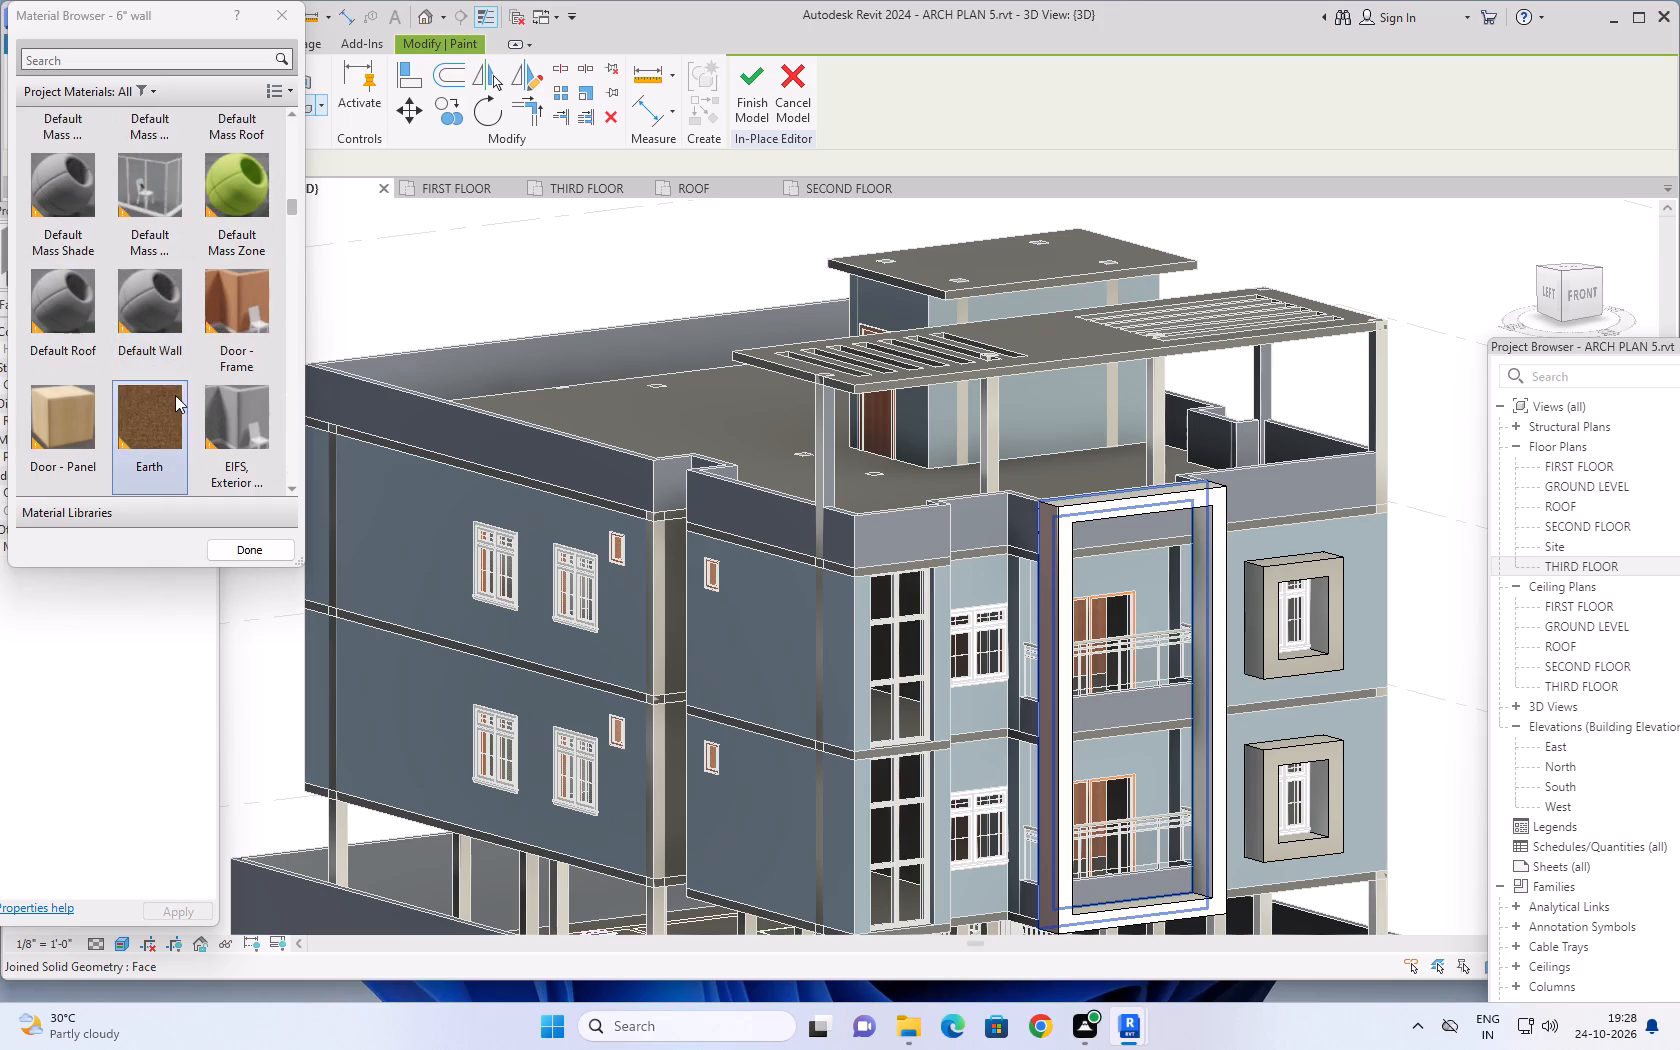
{"action": "left_click", "coordinate": [166, 399]}
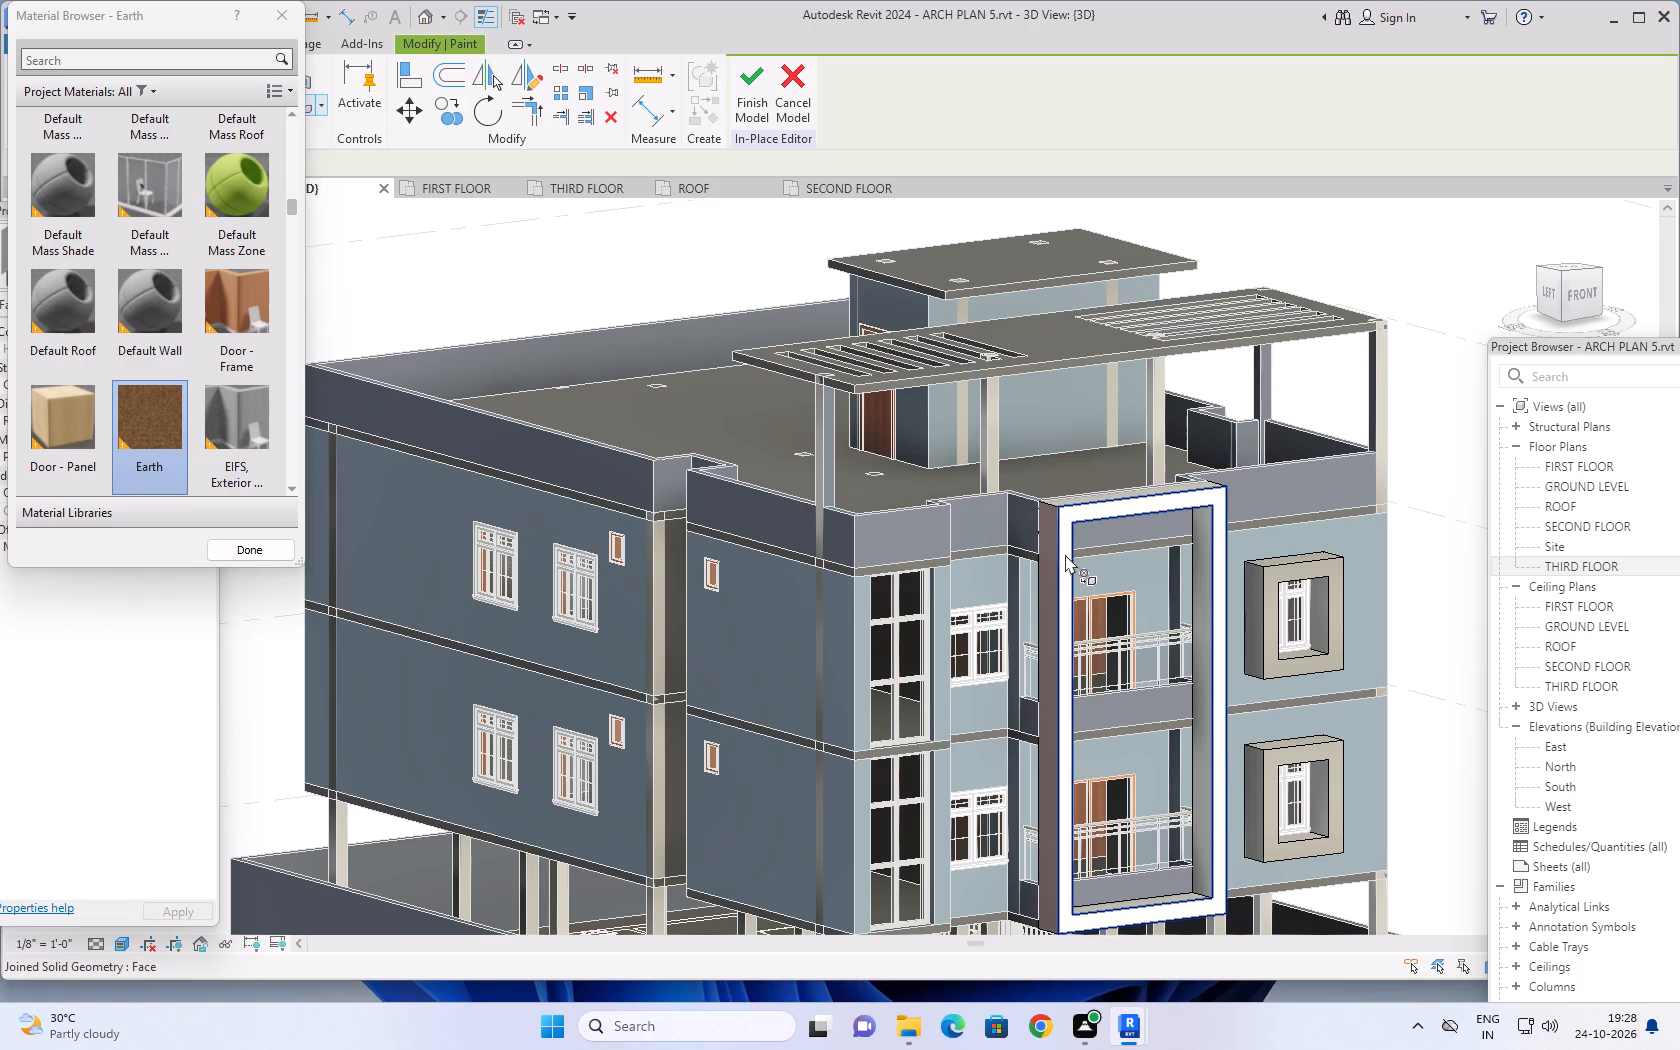
{"action": "left_click", "coordinate": [1065, 554]}
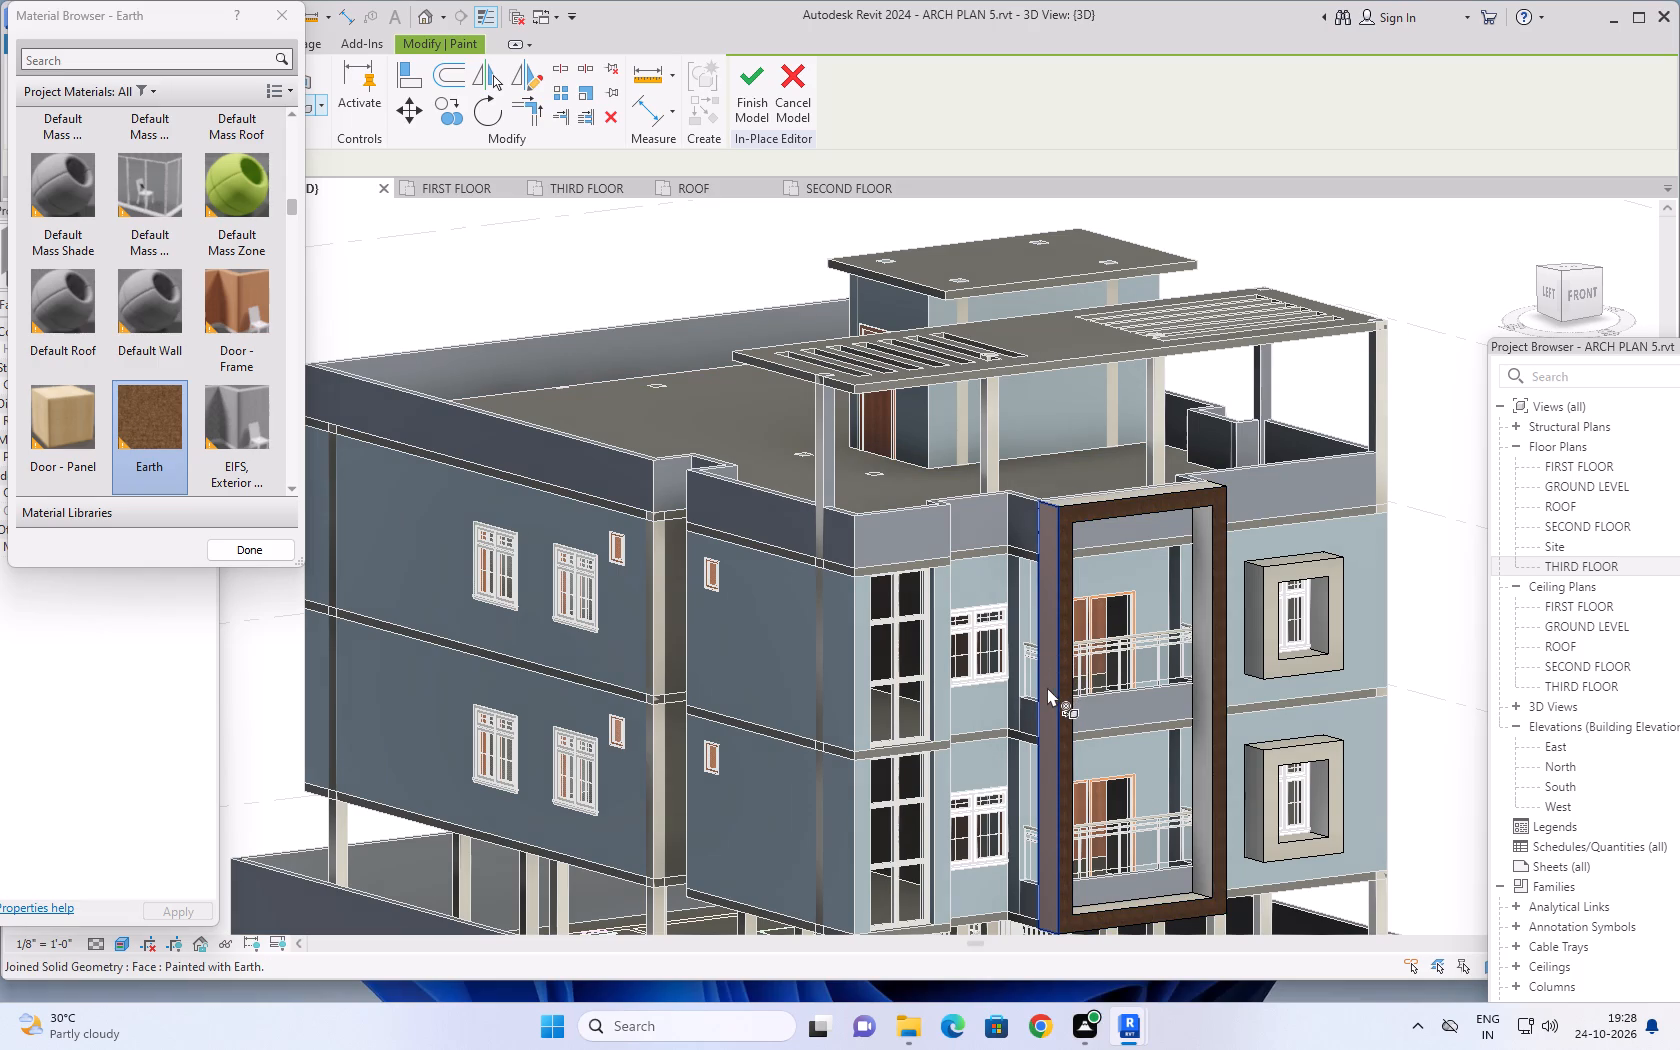
Paint the tall balcony frame's left outer side, right inner side and top face with the Earth material.
{"action": "scroll", "coordinate": [1052, 672], "scroll_direction": "up", "scroll_amount": 7}
{"action": "left_click", "coordinate": [1050, 630]}
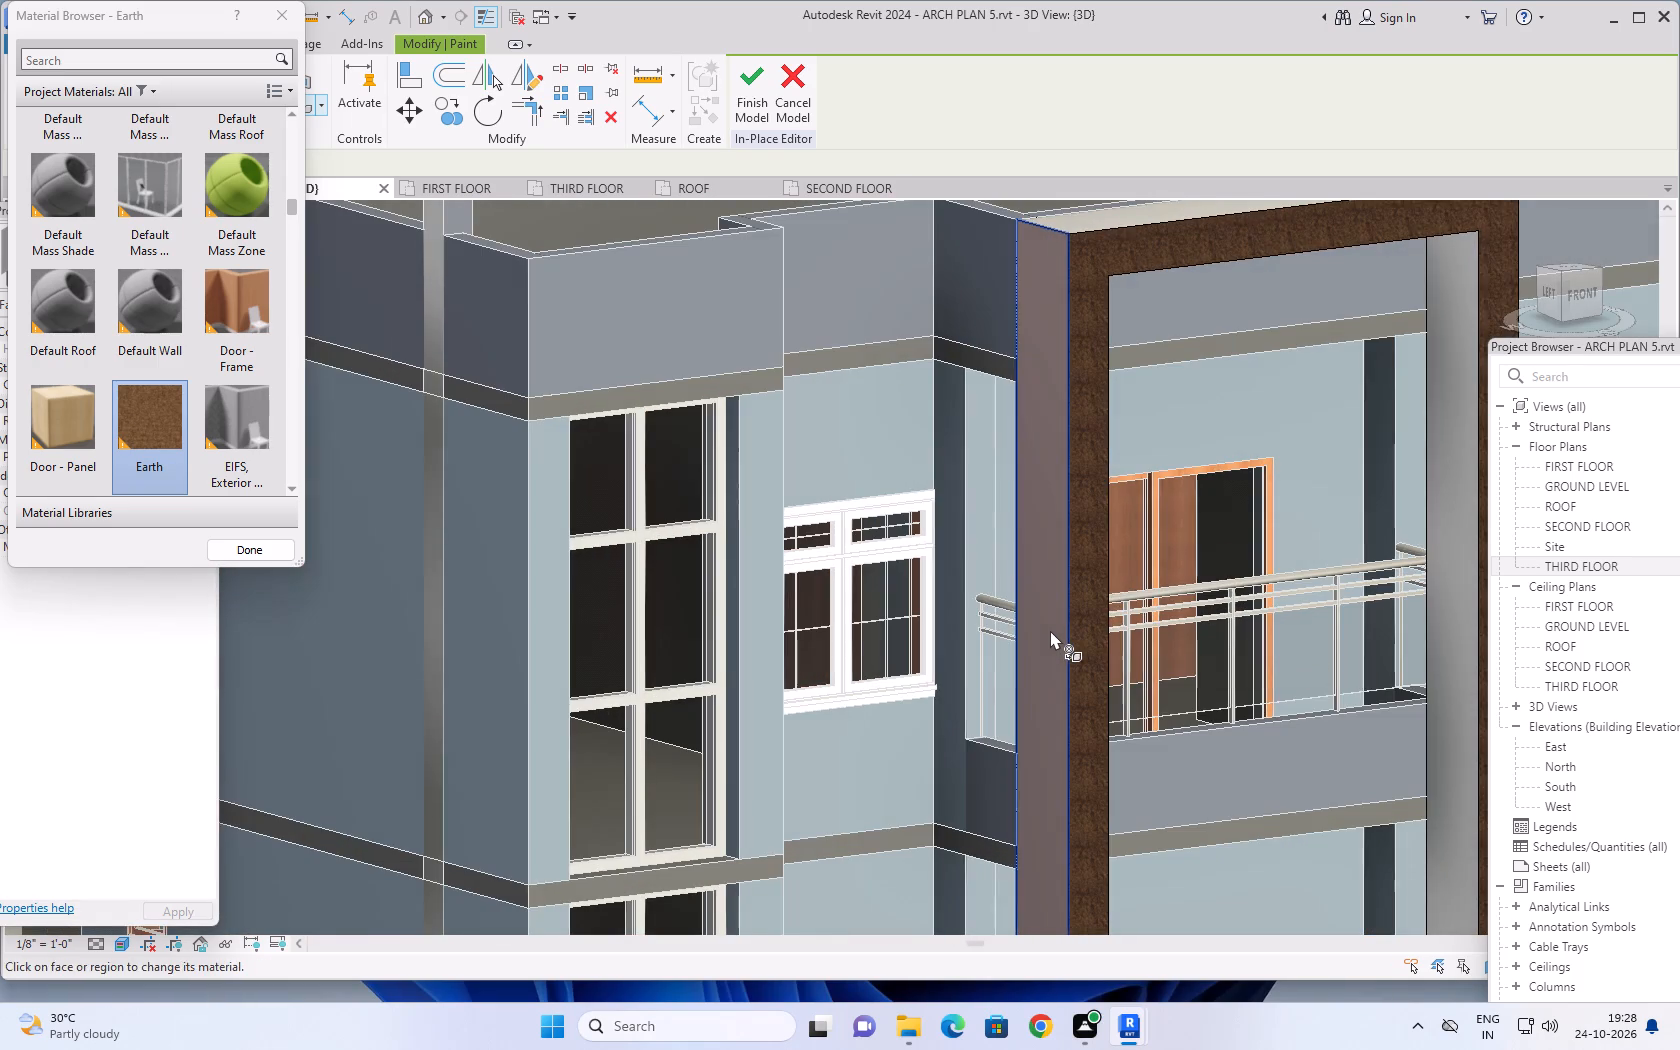
{"action": "scroll", "coordinate": [1065, 595], "scroll_direction": "down", "scroll_amount": 4}
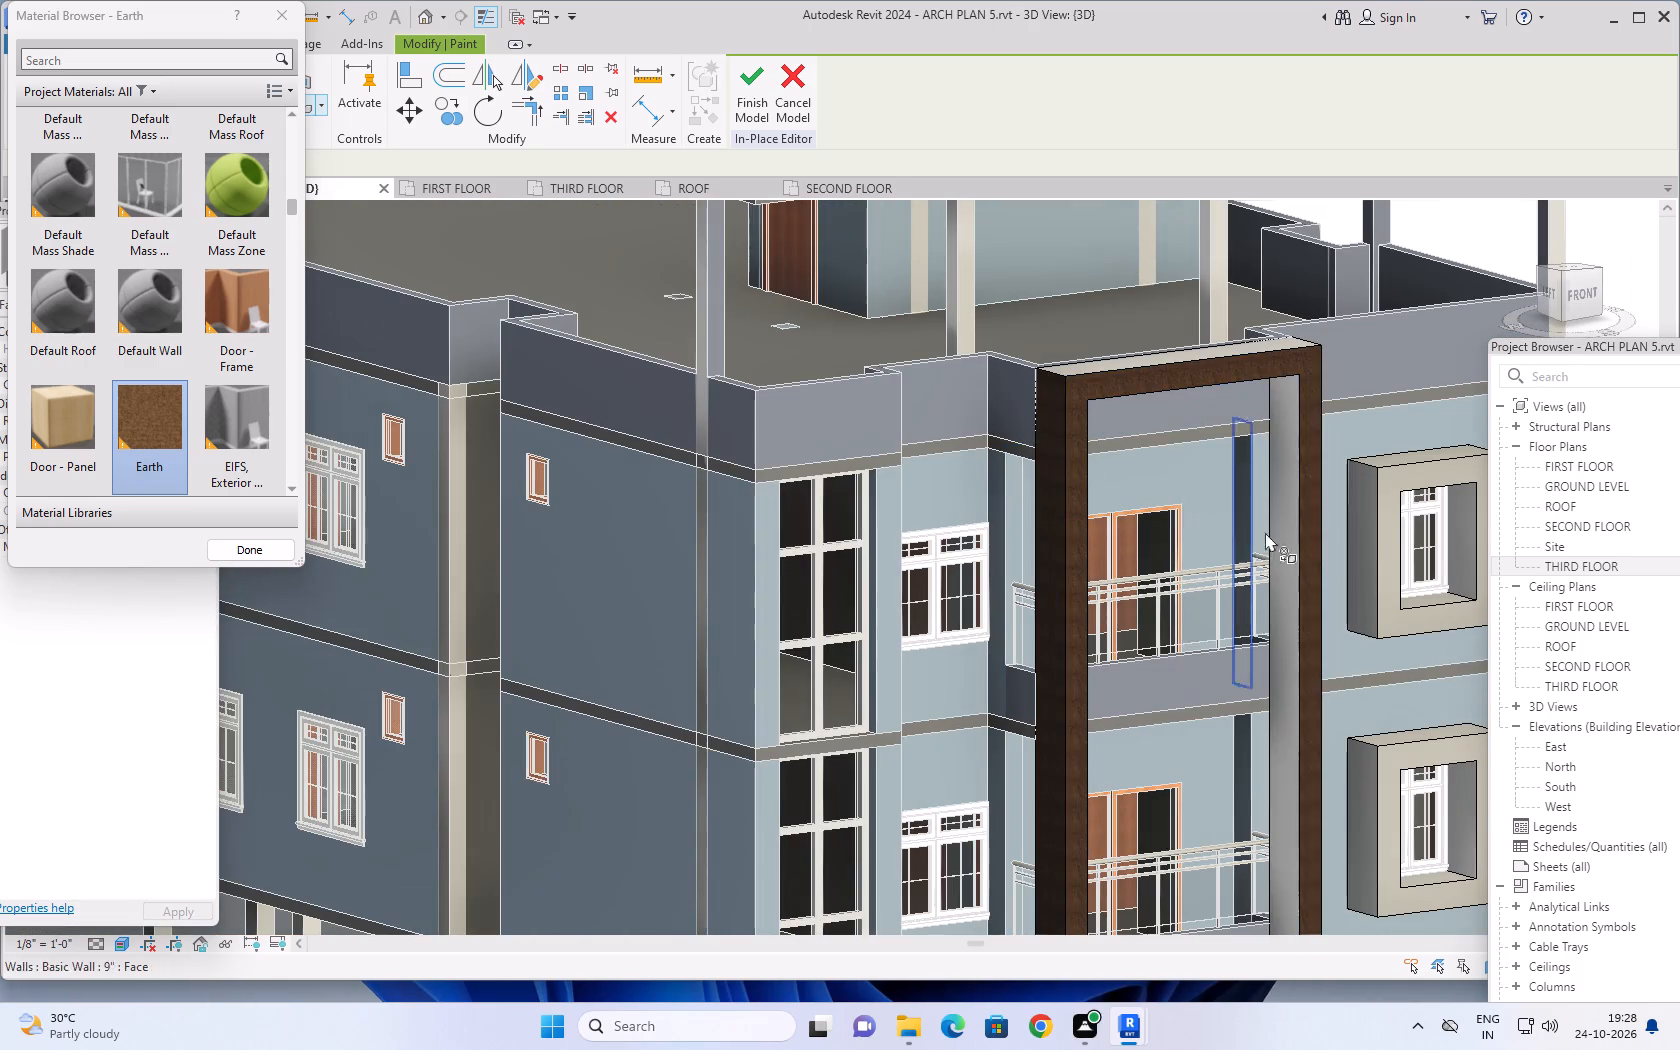
{"action": "left_click", "coordinate": [1283, 535]}
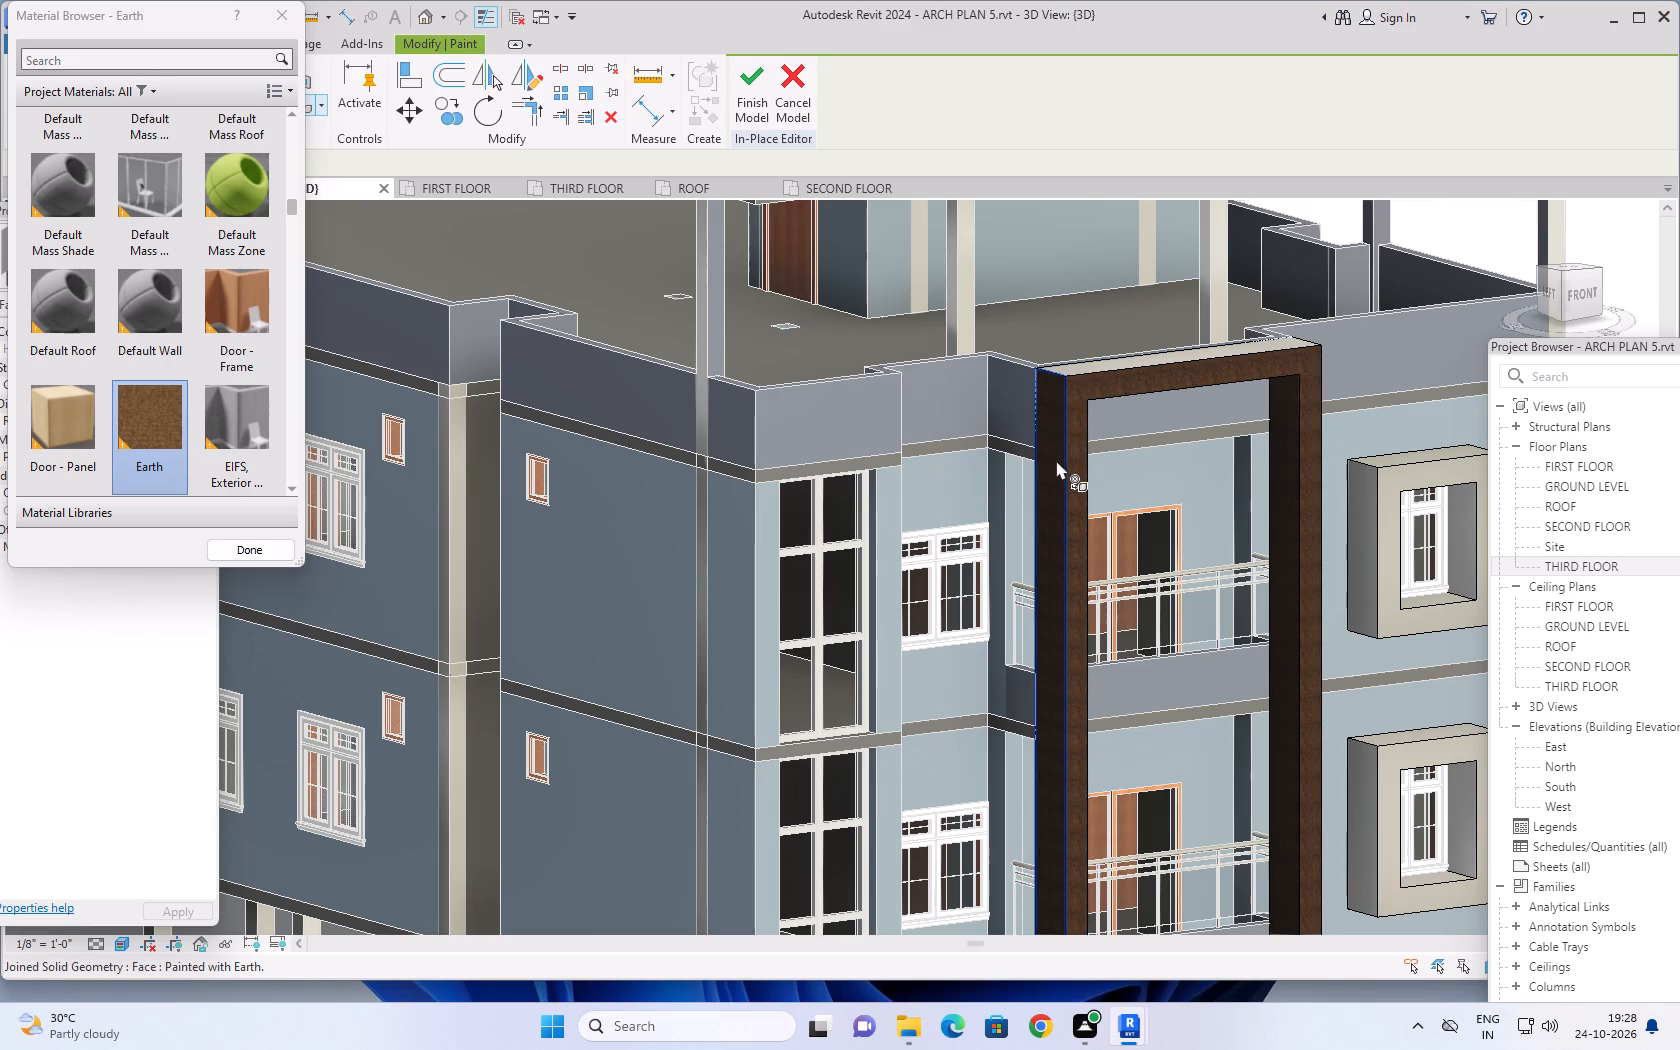
{"action": "middle_click_drag", "start_coordinate": [1073, 442], "coordinate": [1124, 735], "text": "shift"}
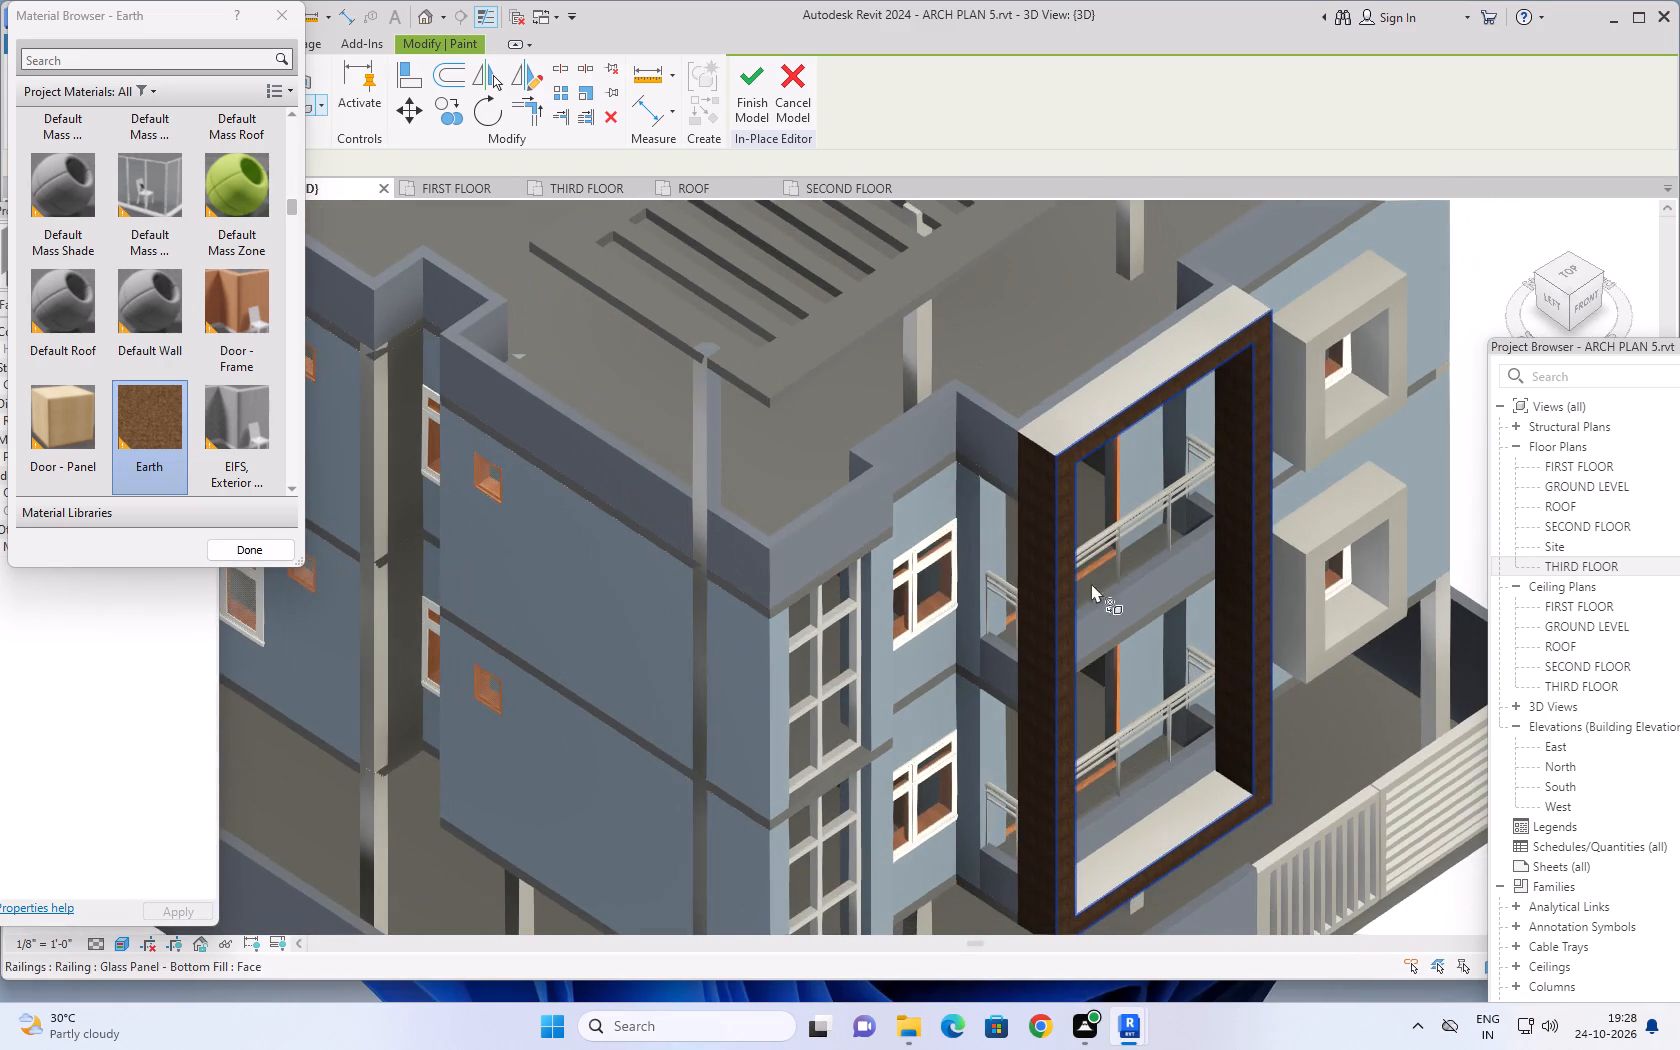
{"action": "left_click", "coordinate": [1076, 418]}
{"action": "scroll", "coordinate": [1199, 553], "scroll_direction": "down", "scroll_amount": 1}
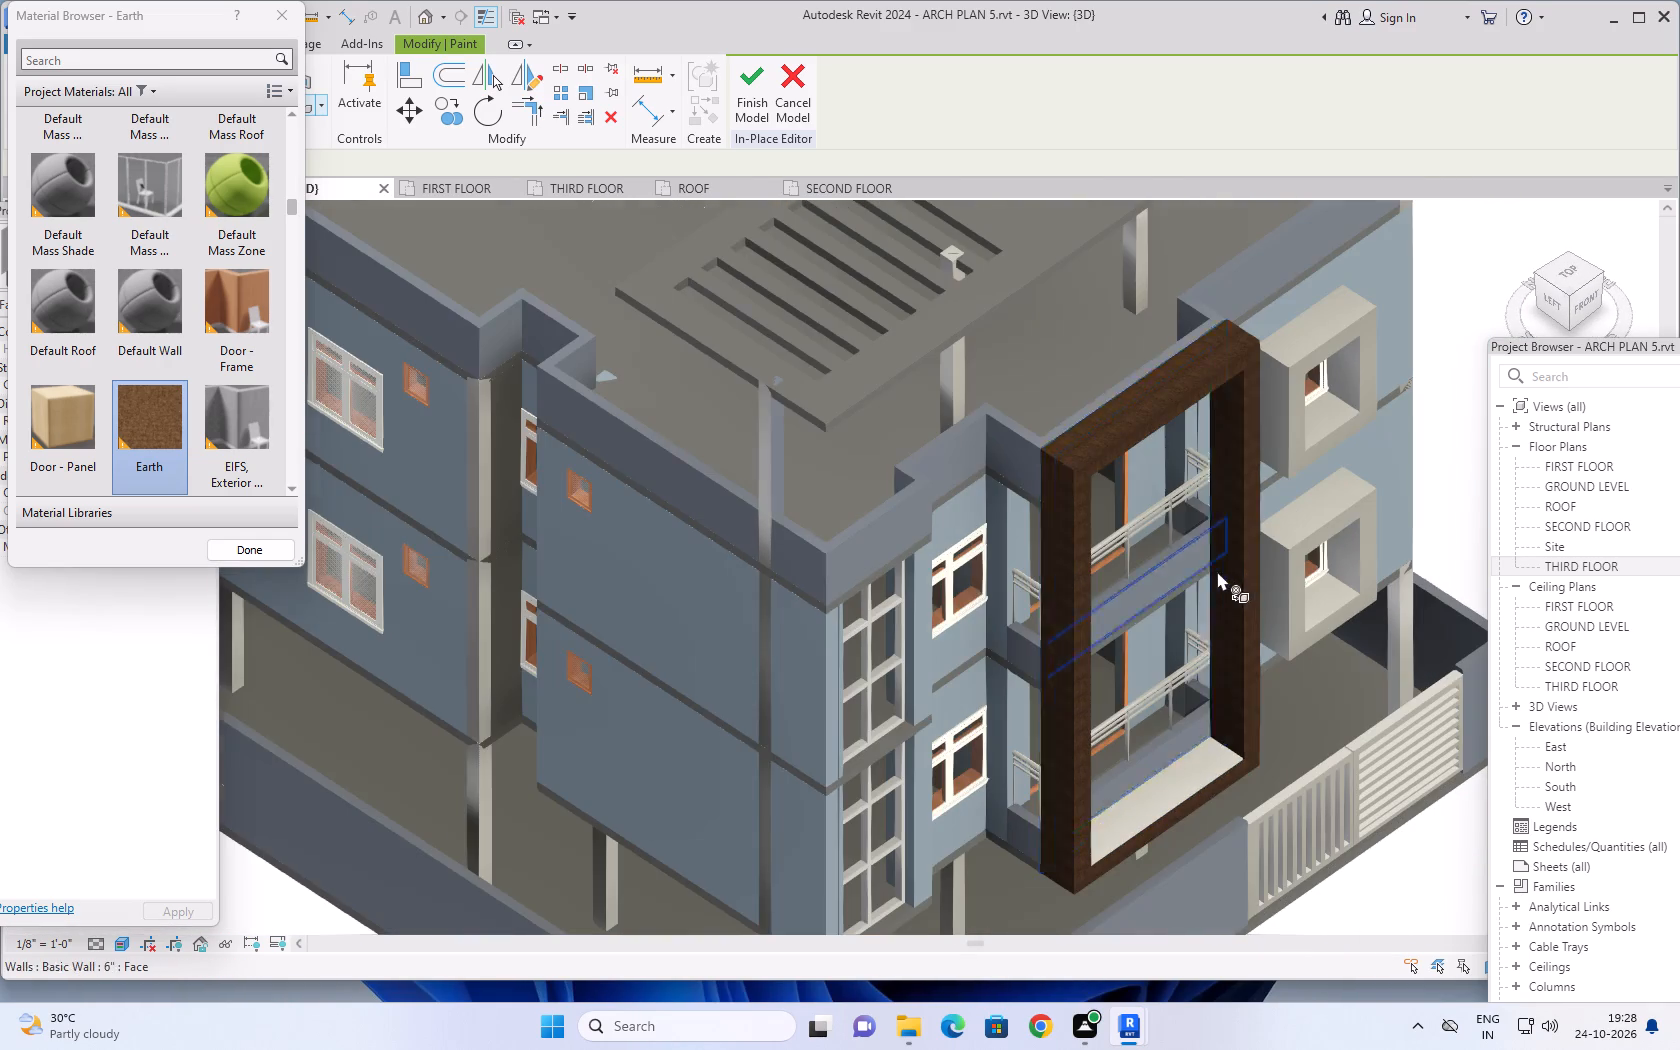
Paint the tall balcony frame's left inner side, right outer side and inner bottom face with the Earth material.
{"action": "middle_click_drag", "start_coordinate": [1241, 586], "coordinate": [935, 593], "text": "shift"}
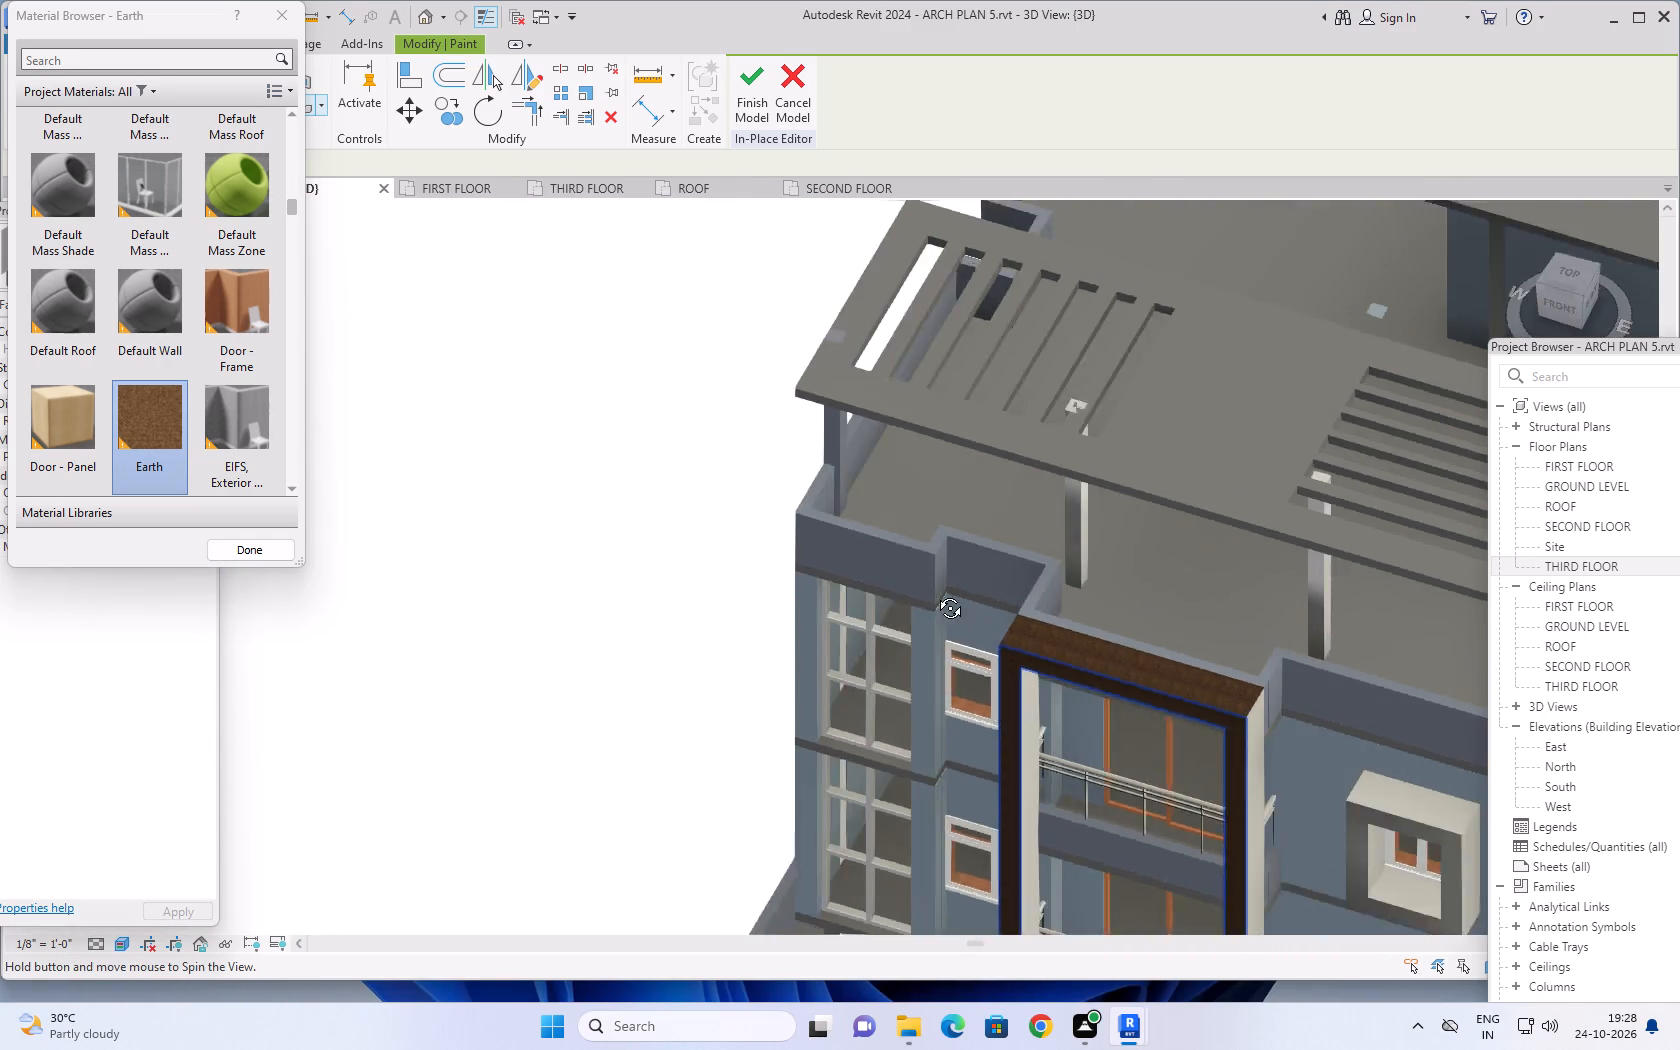
{"action": "middle_click_drag", "start_coordinate": [935, 593], "coordinate": [840, 373], "text": "shift"}
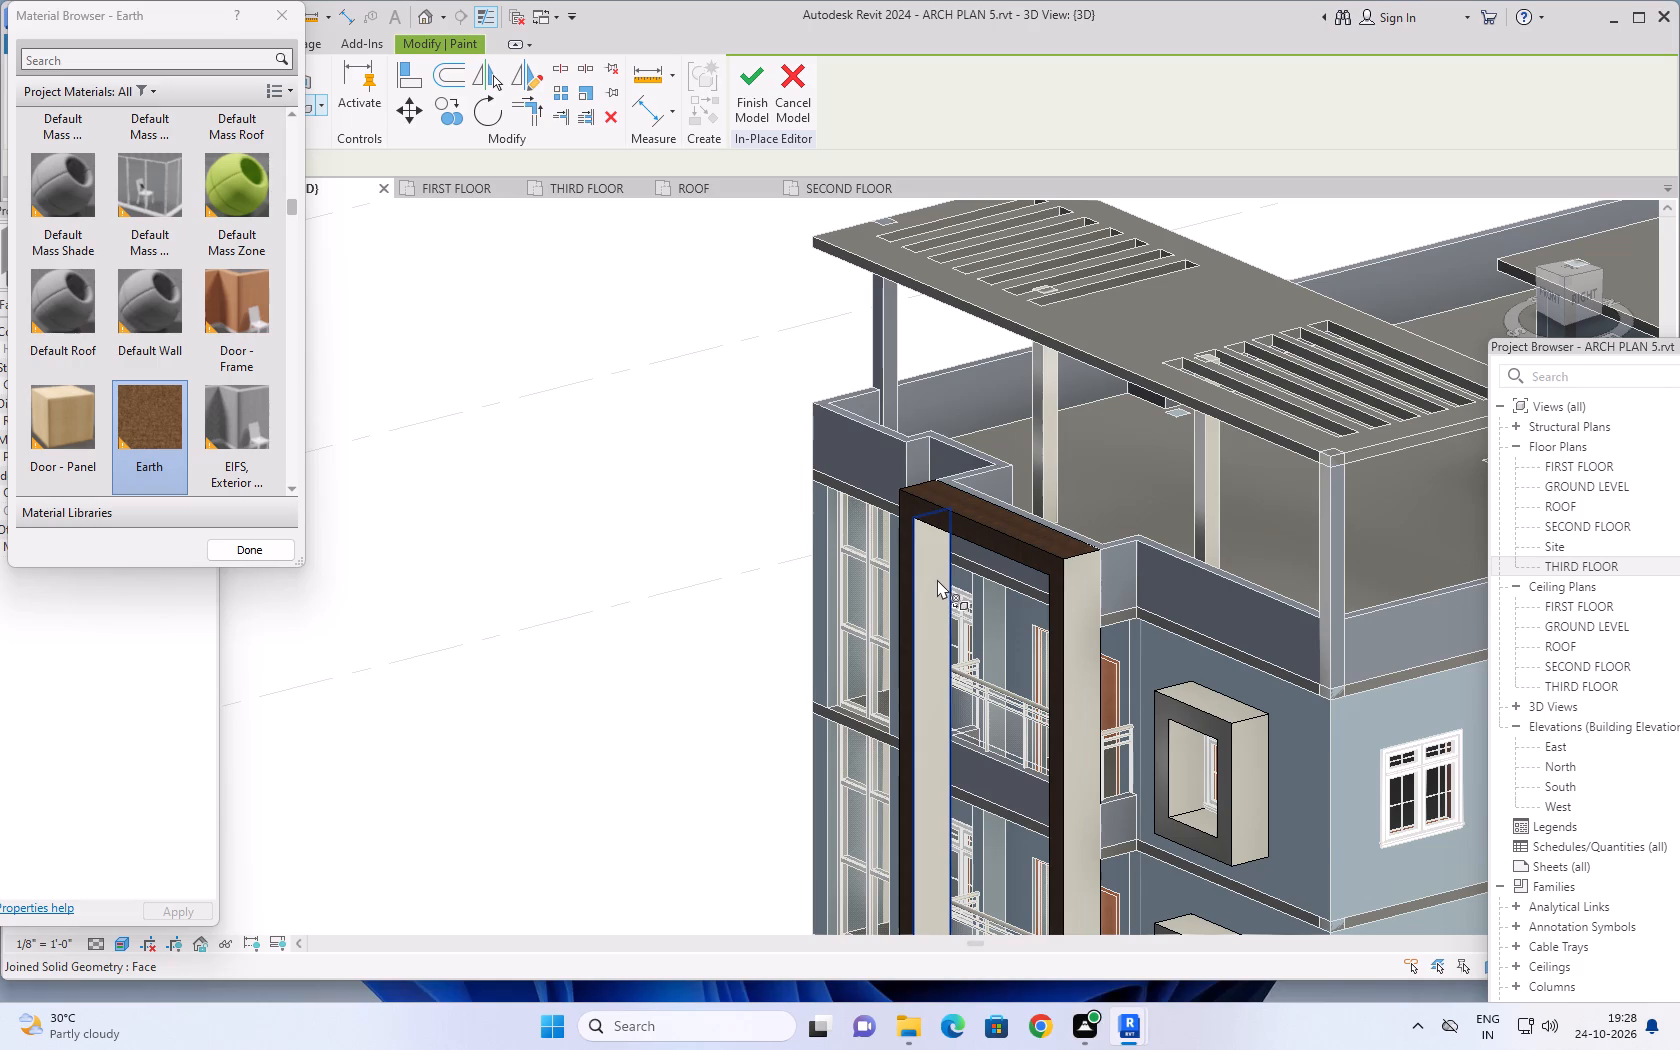
{"action": "left_click", "coordinate": [935, 579]}
{"action": "left_click", "coordinate": [1085, 637]}
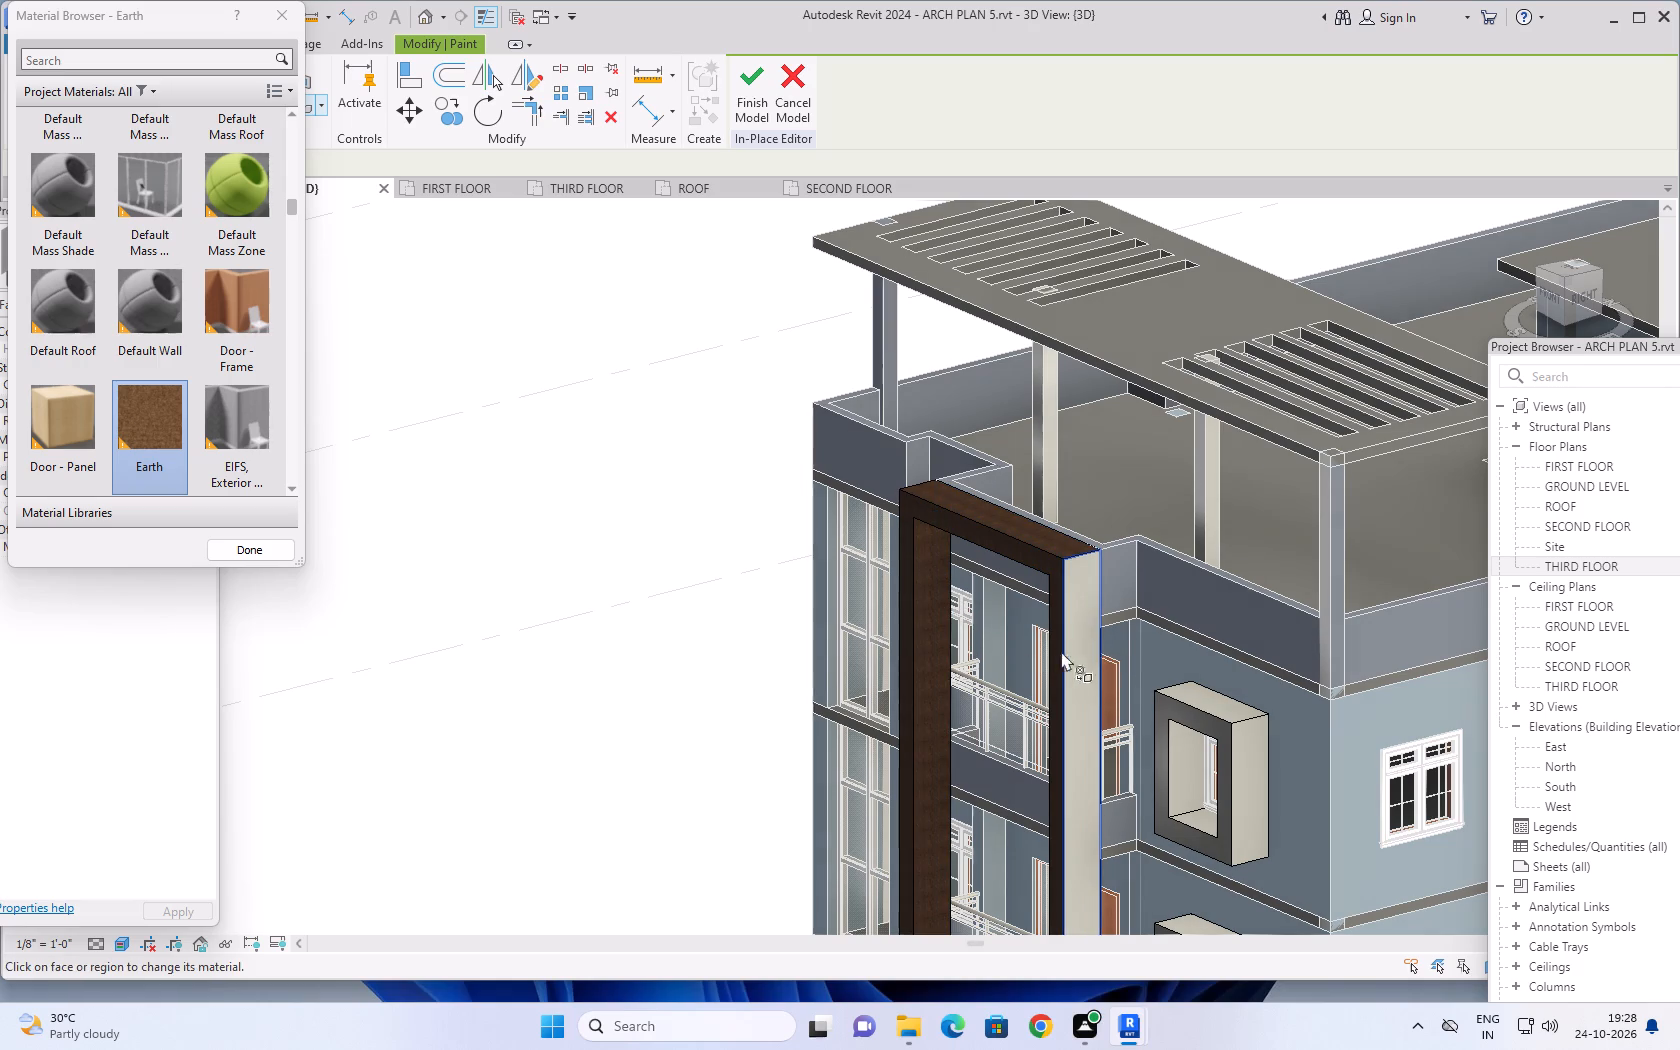
{"action": "scroll", "coordinate": [1069, 671], "scroll_direction": "down", "scroll_amount": 3}
{"action": "middle_click_drag", "start_coordinate": [1080, 692], "coordinate": [1050, 481]}
{"action": "middle_click_drag", "start_coordinate": [1038, 599], "coordinate": [1033, 747], "text": "shift"}
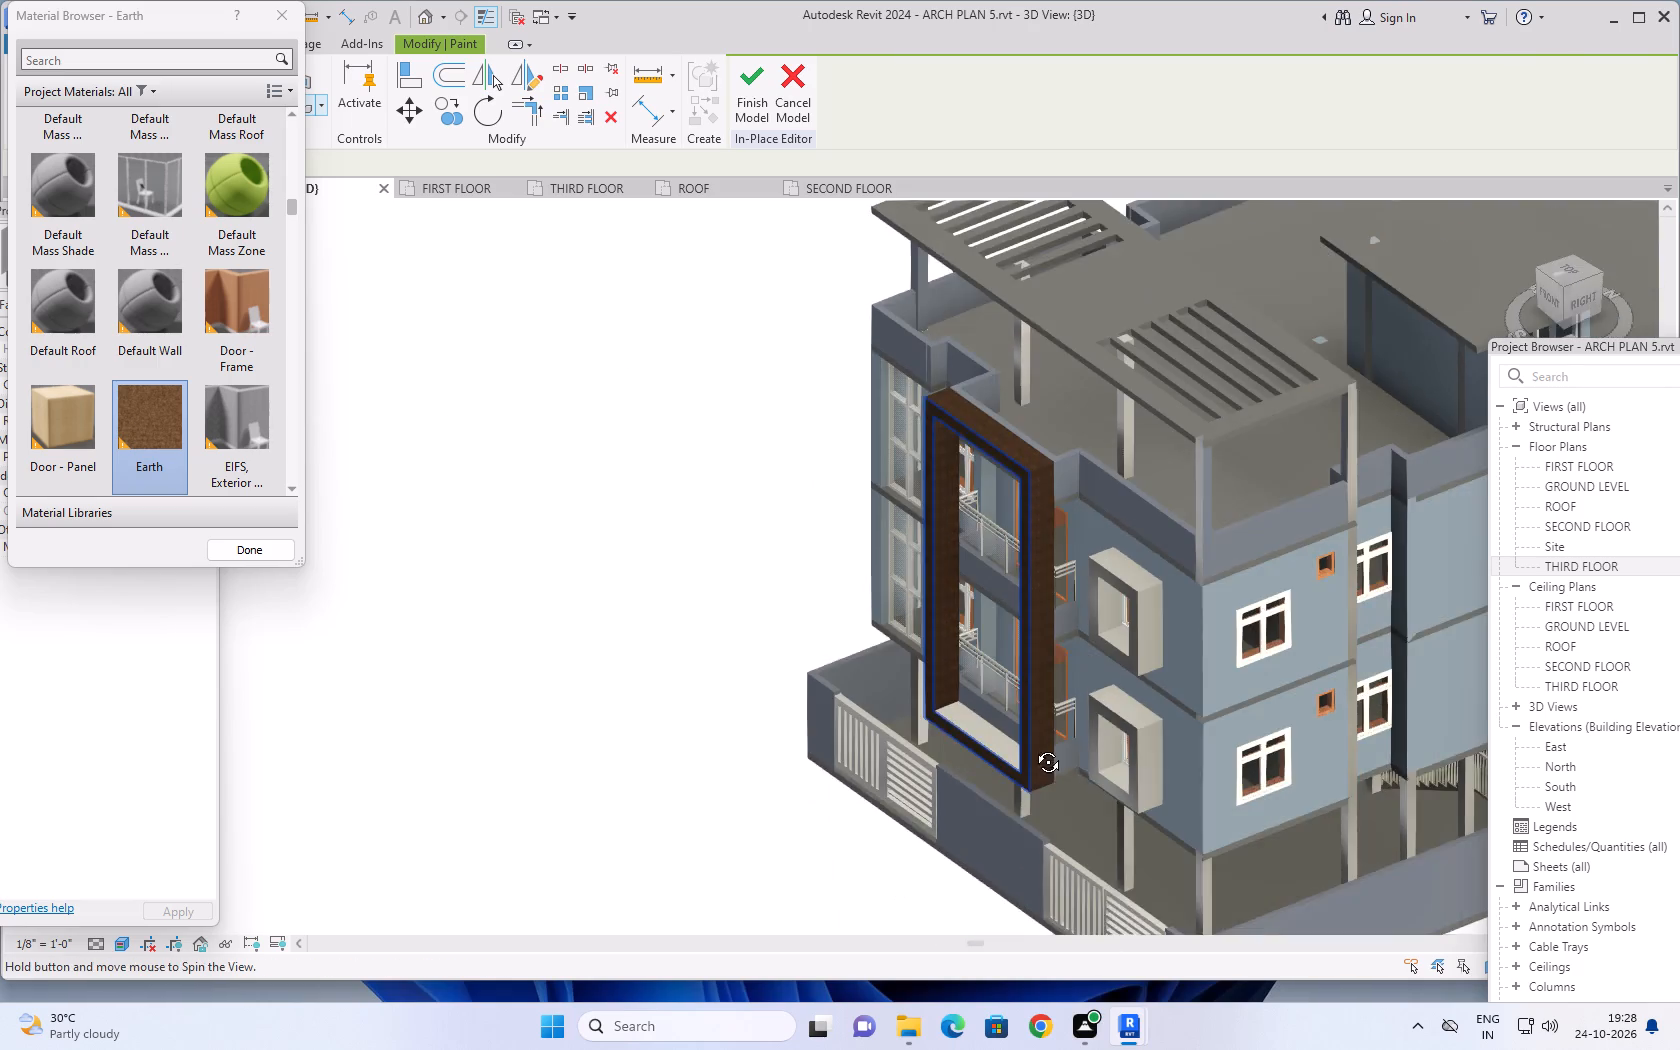
{"action": "middle_click_drag", "start_coordinate": [1033, 747], "coordinate": [1030, 791], "text": "shift"}
{"action": "left_click", "coordinate": [989, 754]}
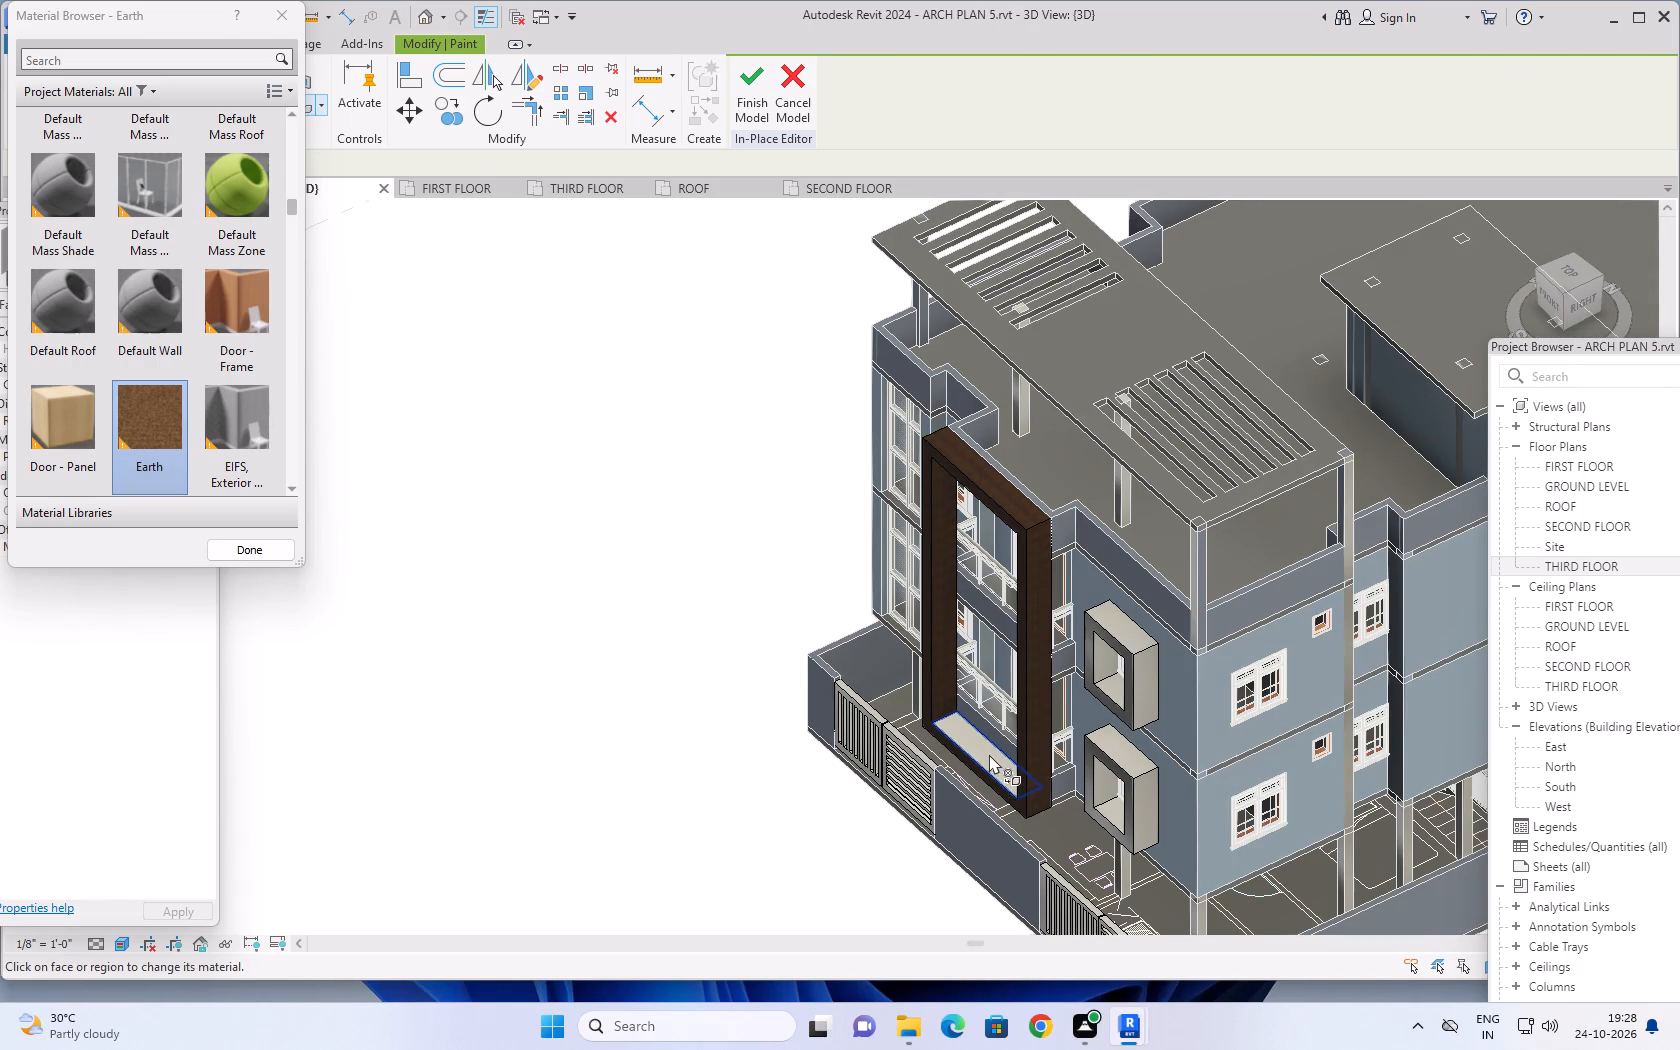
Finish painting with Earth and examine the tall balcony frame from several angles.
{"action": "middle_click_drag", "start_coordinate": [914, 694], "coordinate": [1226, 495], "text": "shift"}
{"action": "middle_click_drag", "start_coordinate": [1136, 600], "coordinate": [1211, 745]}
{"action": "middle_click_drag", "start_coordinate": [1242, 673], "coordinate": [1300, 516], "text": "shift"}
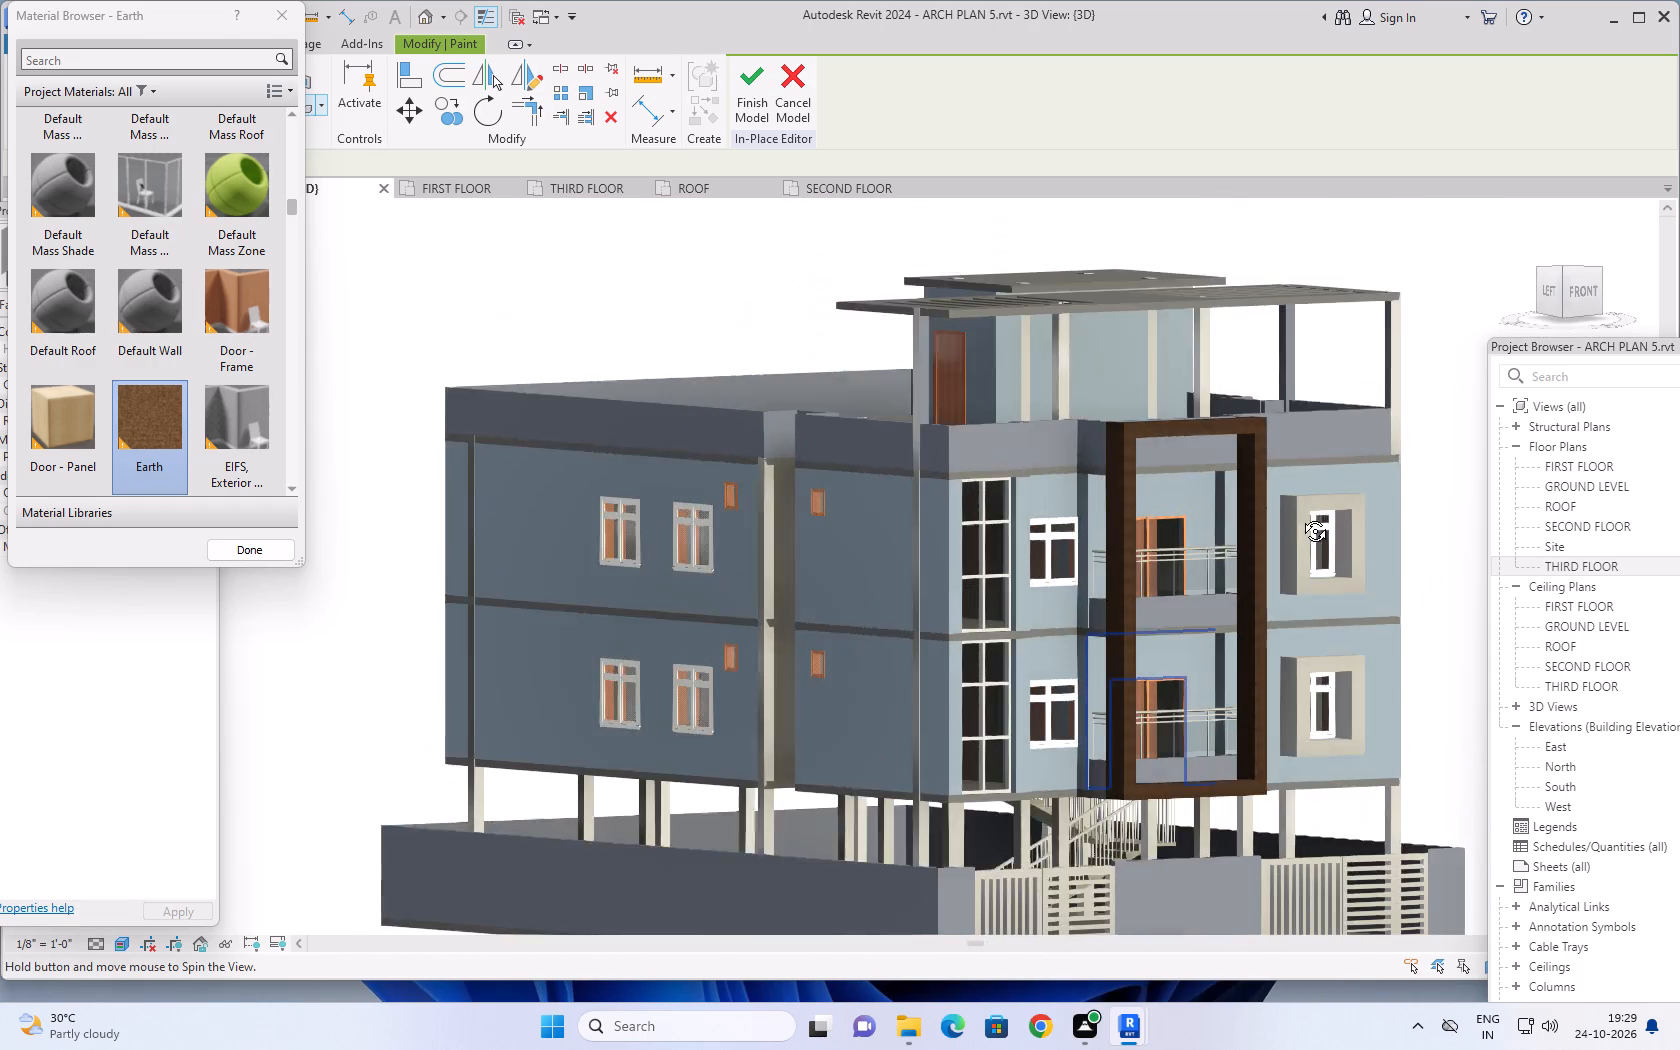
{"action": "middle_click_drag", "start_coordinate": [1300, 516], "coordinate": [1302, 501], "text": "shift"}
{"action": "scroll", "coordinate": [1219, 506], "scroll_direction": "up", "scroll_amount": 2}
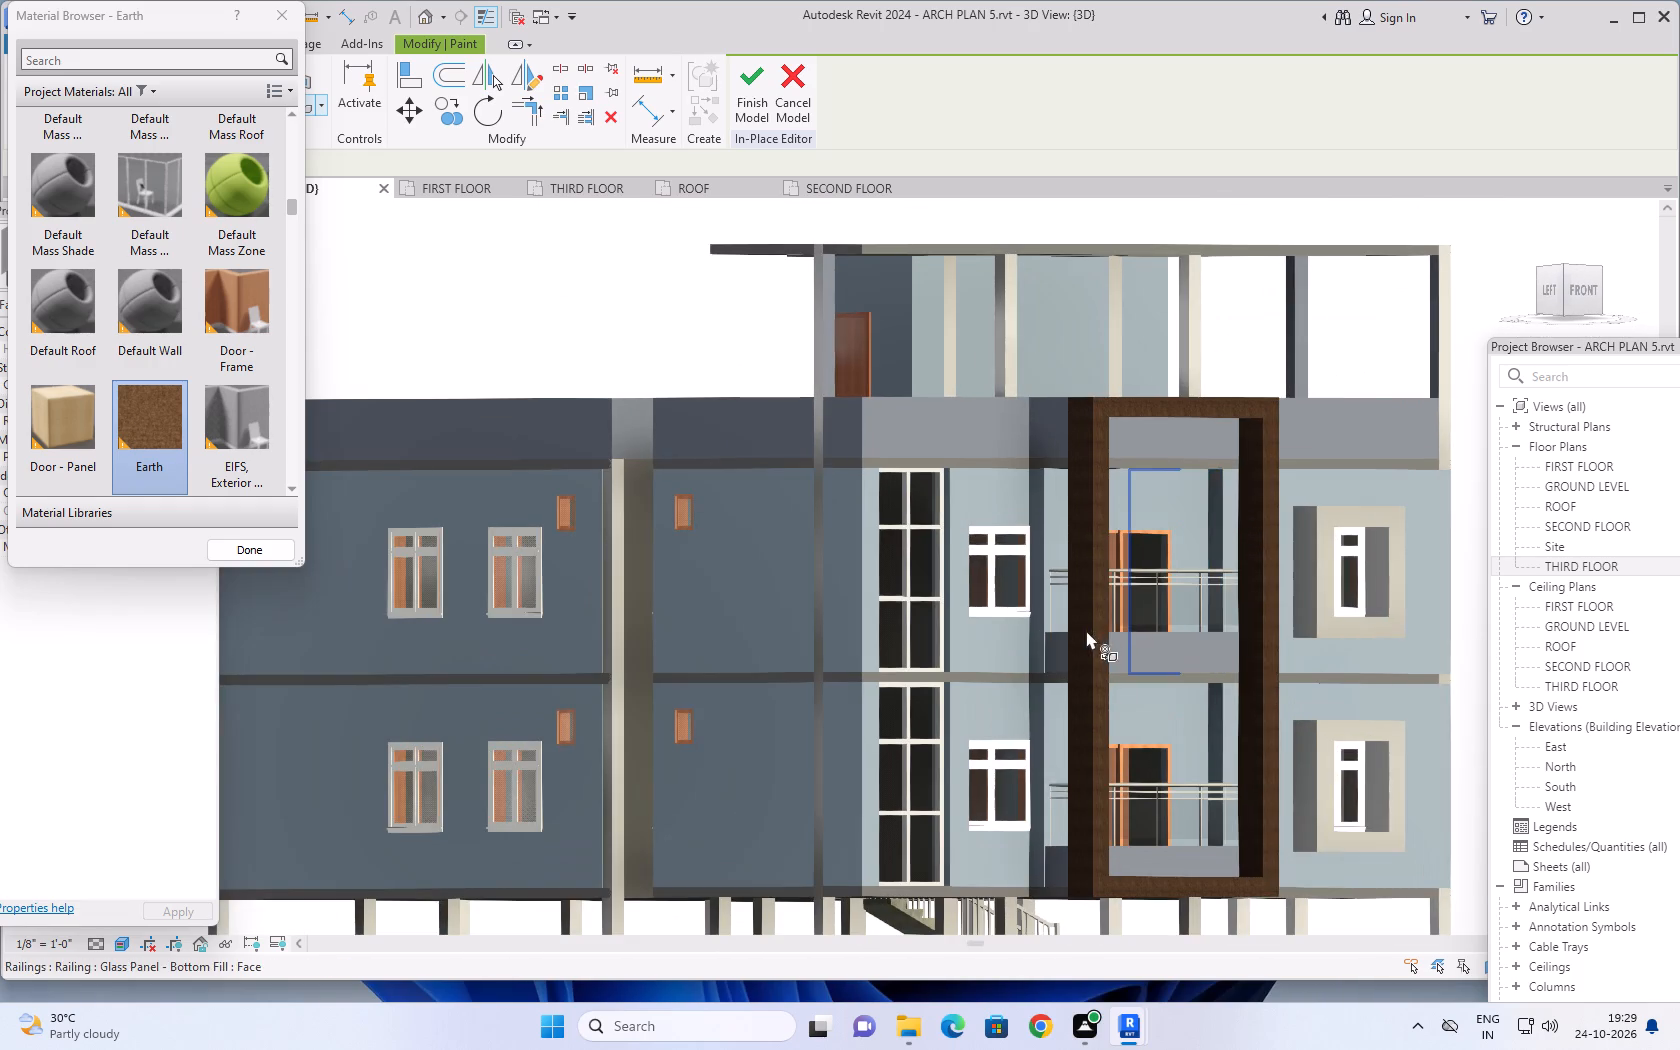
{"action": "middle_click_drag", "start_coordinate": [1091, 620], "coordinate": [1216, 648], "text": "shift"}
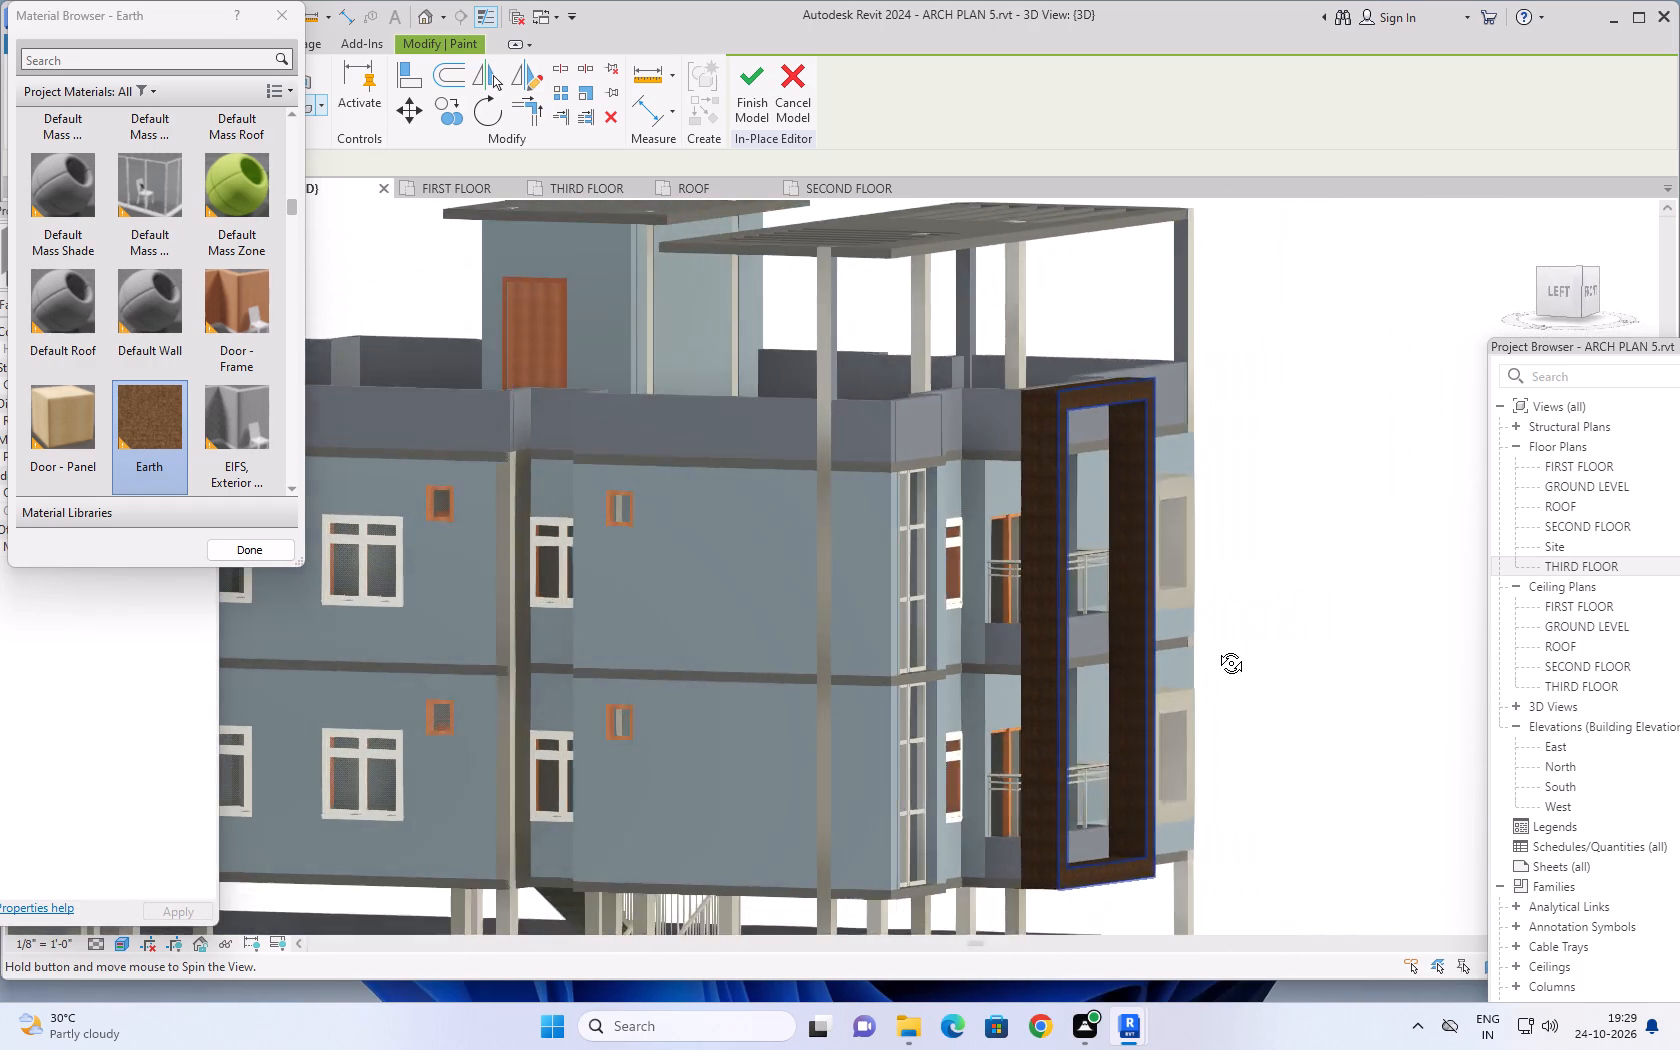
{"action": "middle_click_drag", "start_coordinate": [1216, 648], "coordinate": [1110, 641], "text": "shift"}
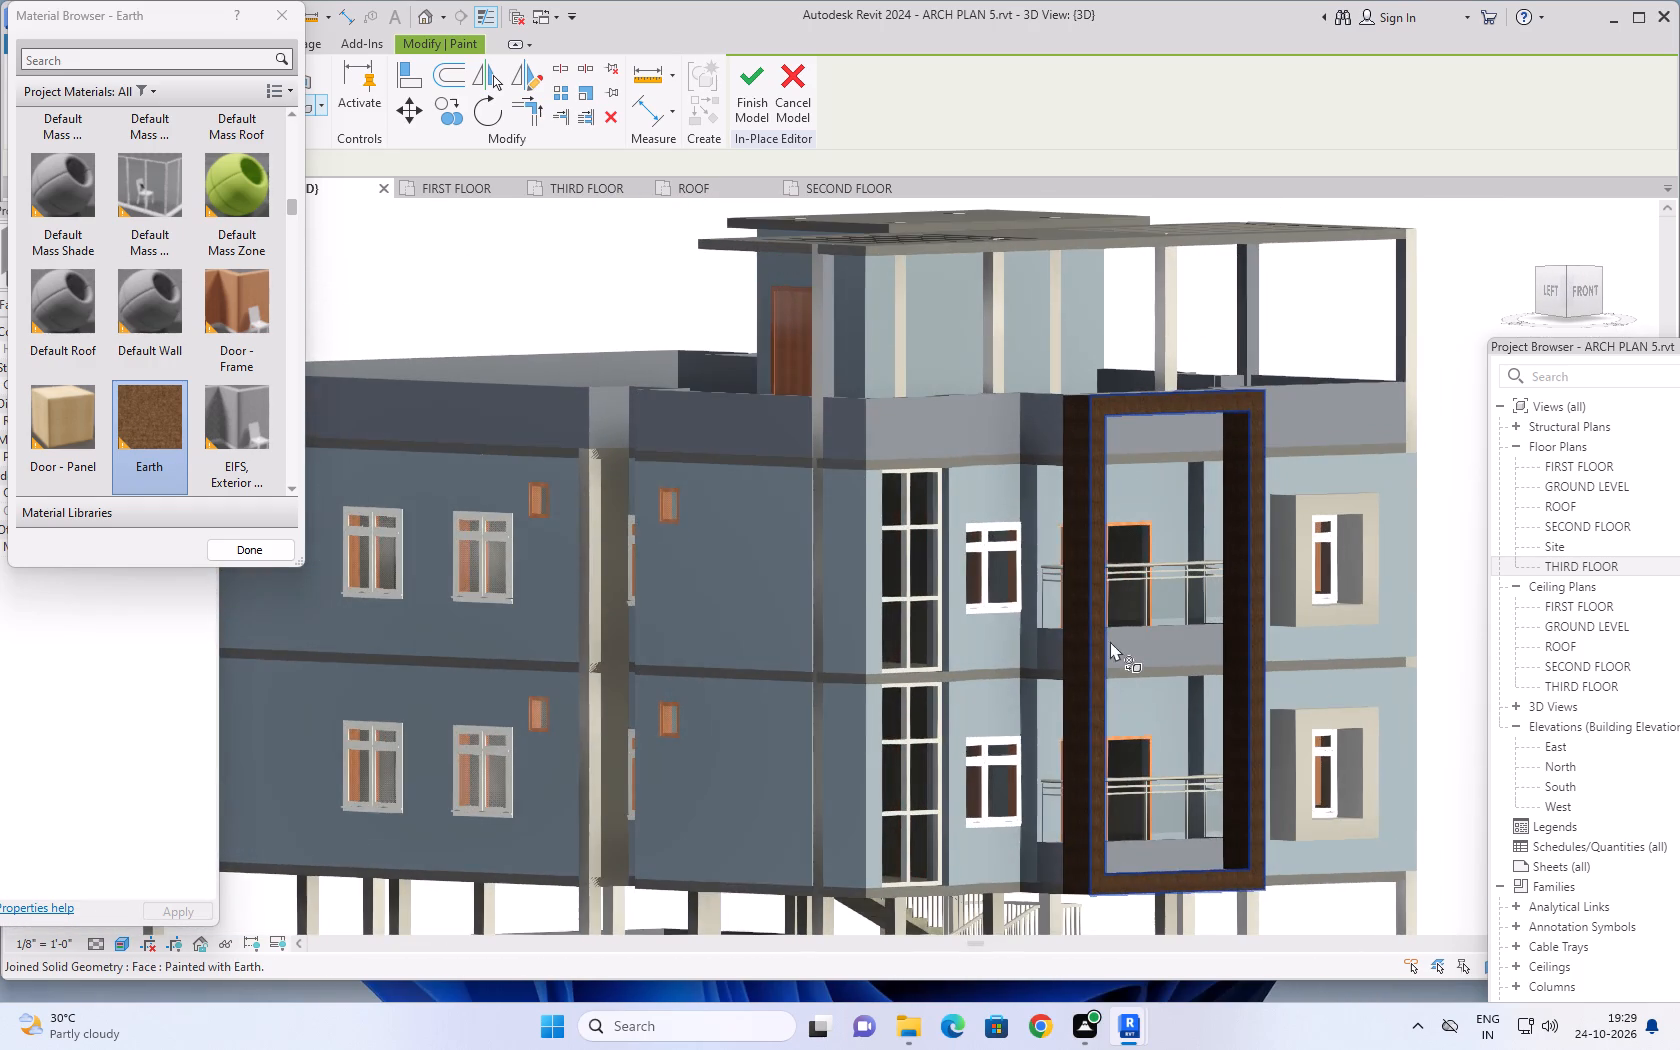
{"action": "scroll", "coordinate": [1071, 670], "scroll_direction": "up", "scroll_amount": 1}
{"action": "middle_click_drag", "start_coordinate": [1063, 660], "coordinate": [1193, 651]}
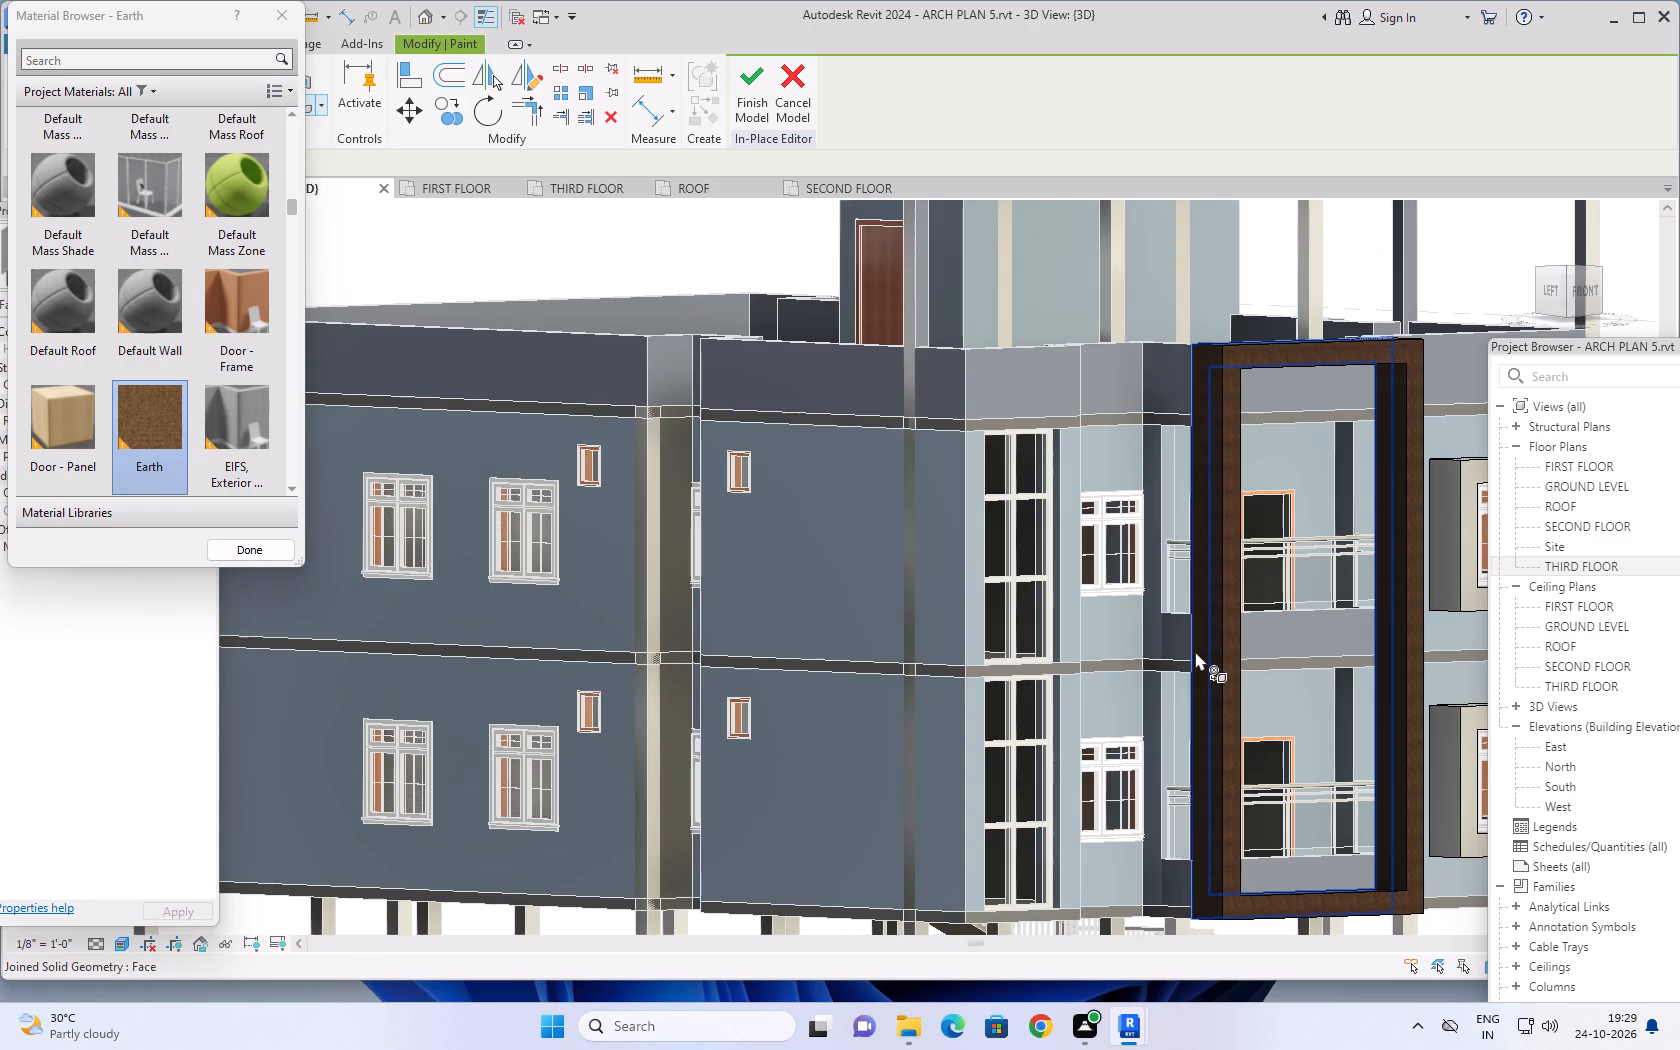
{"action": "key", "text": "Escape"}
{"action": "scroll", "coordinate": [1201, 655], "scroll_direction": "down", "scroll_amount": 1}
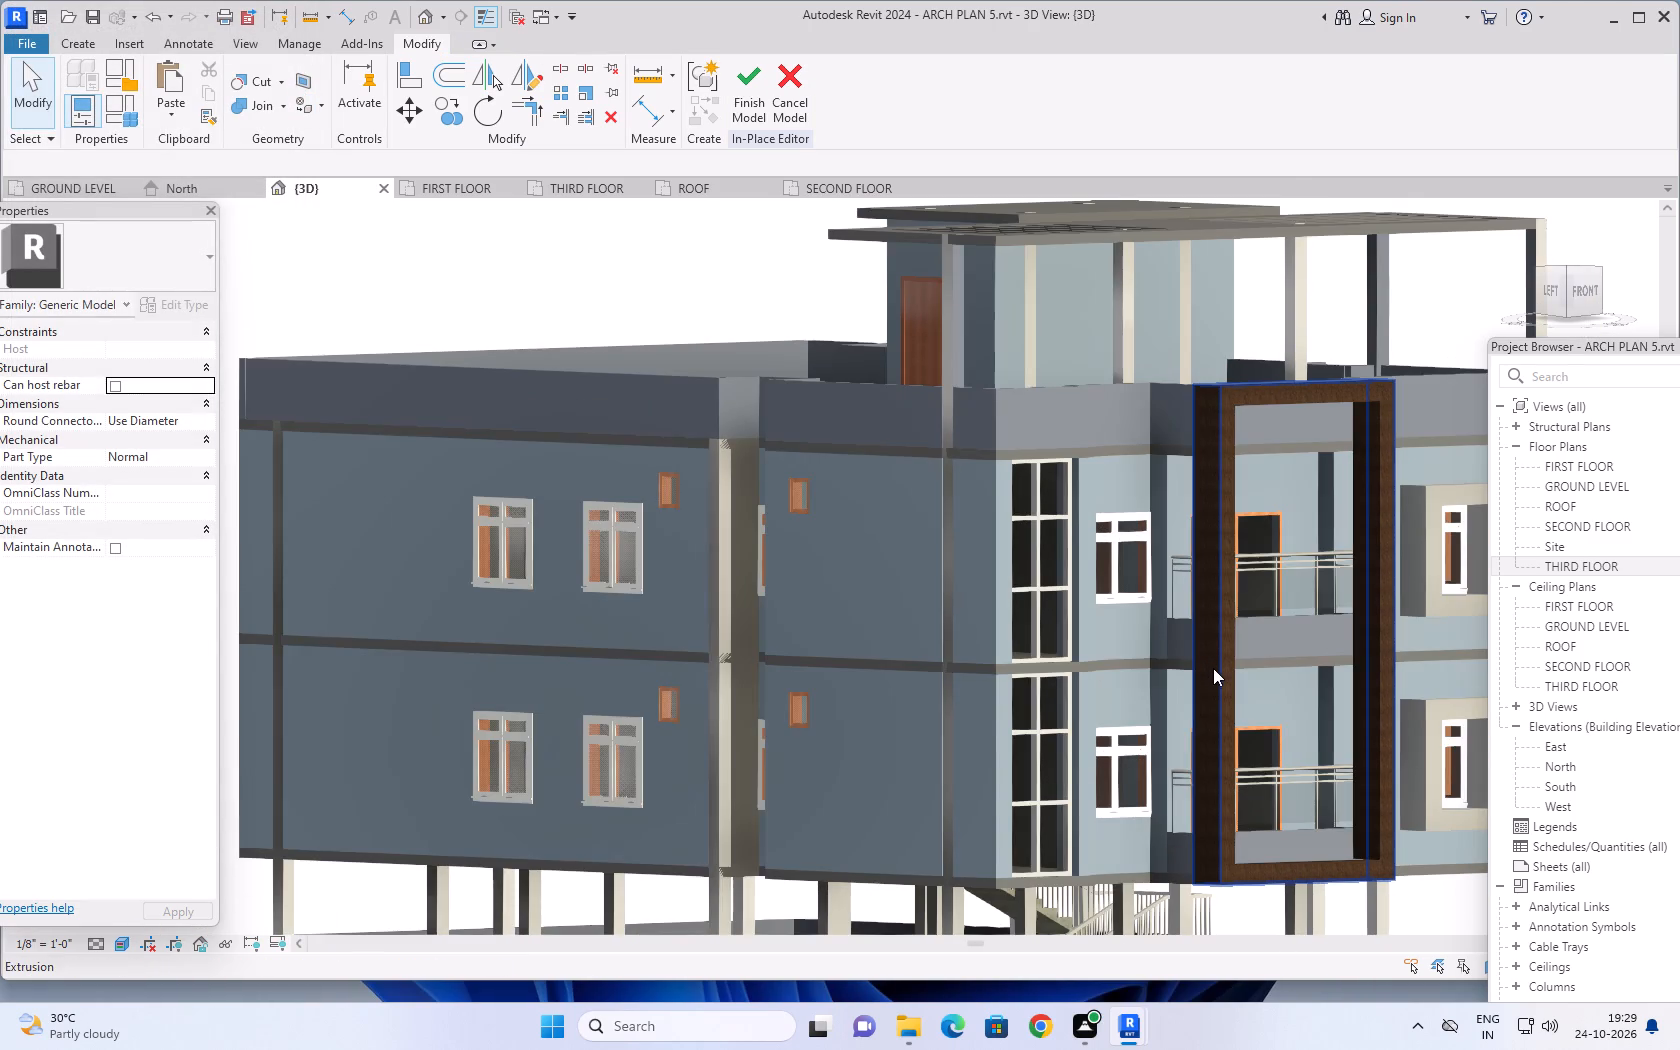
{"action": "middle_click_drag", "start_coordinate": [1213, 686], "coordinate": [1147, 694], "text": "shift"}
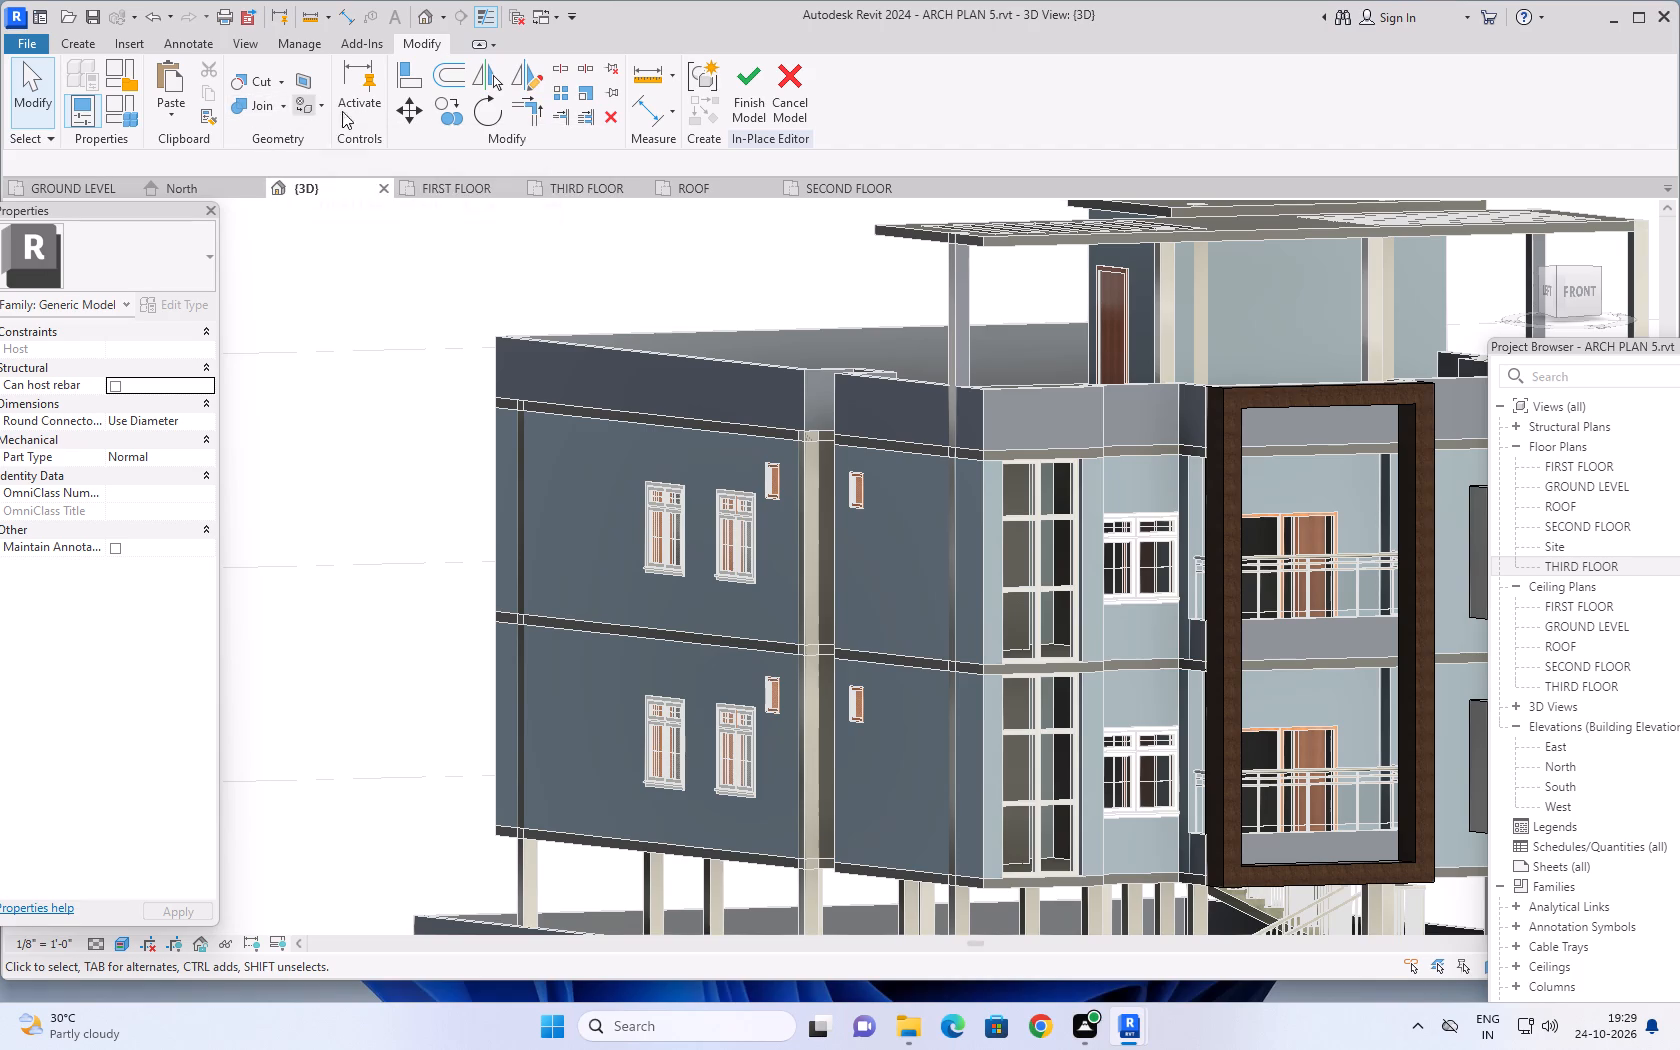
Restart the Paint command with the wood material and paint the front faces of the two window surround frames.
{"action": "left_click", "coordinate": [307, 103]}
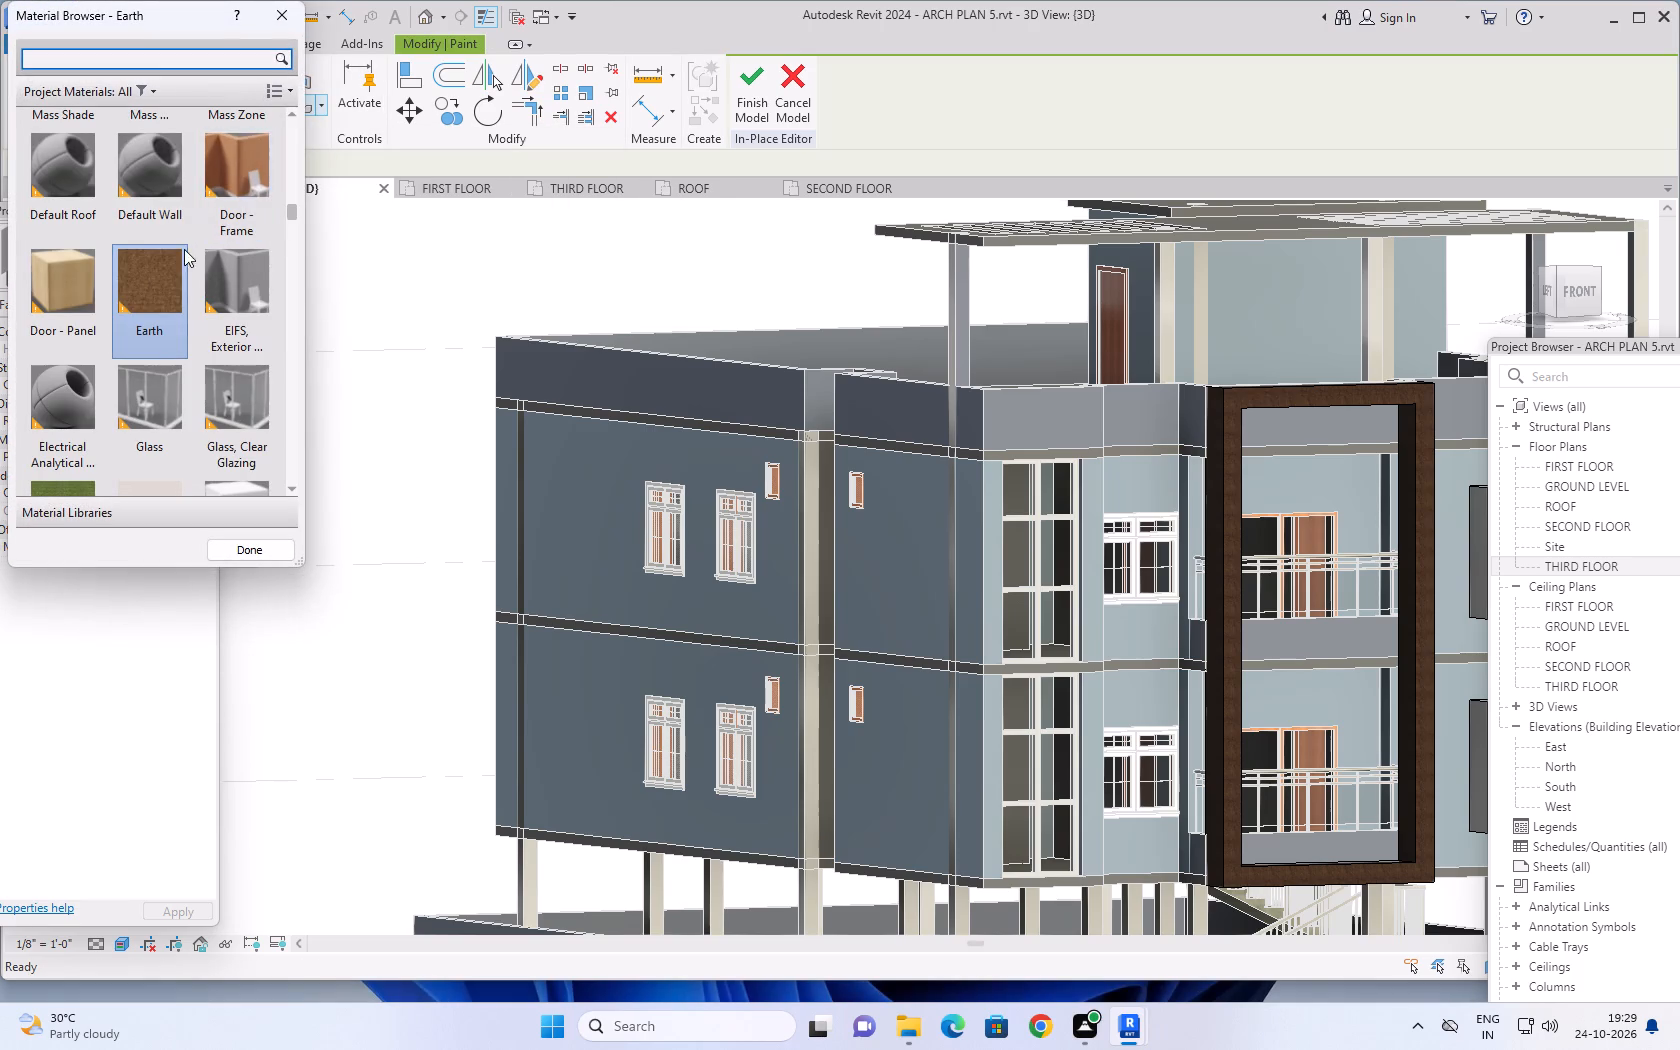
{"action": "scroll", "coordinate": [156, 291], "scroll_direction": "down", "scroll_amount": 15}
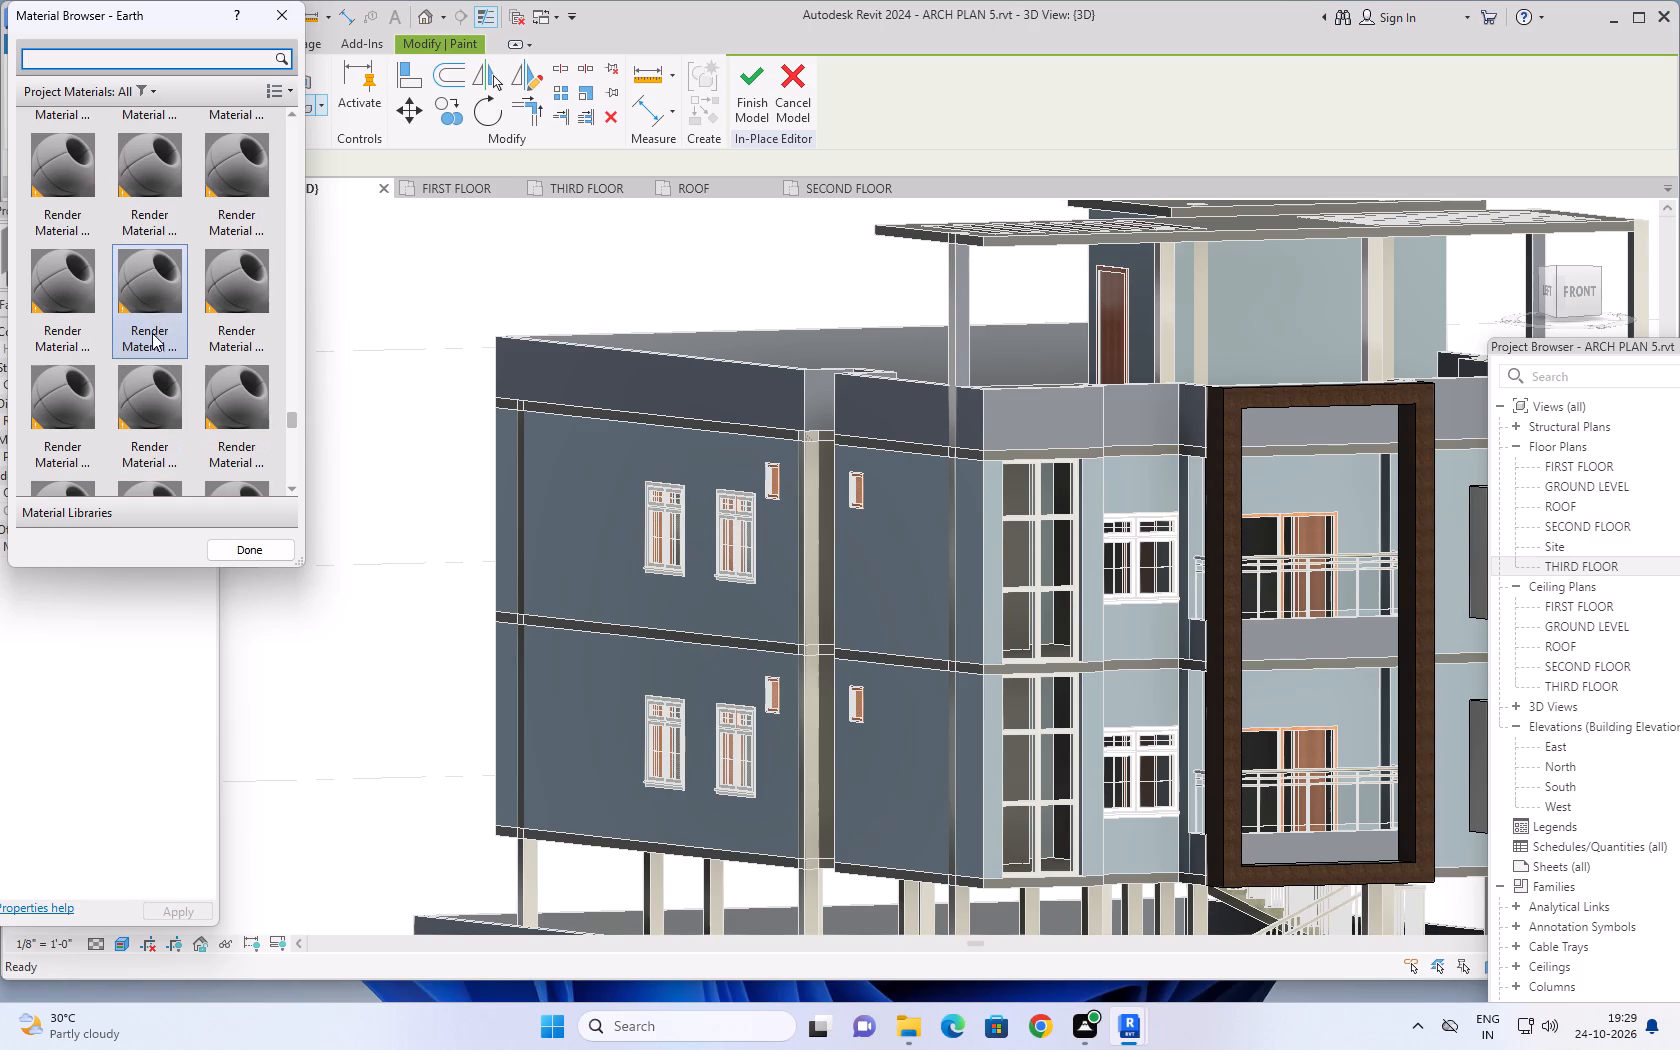
{"action": "scroll", "coordinate": [152, 333], "scroll_direction": "down", "scroll_amount": 9}
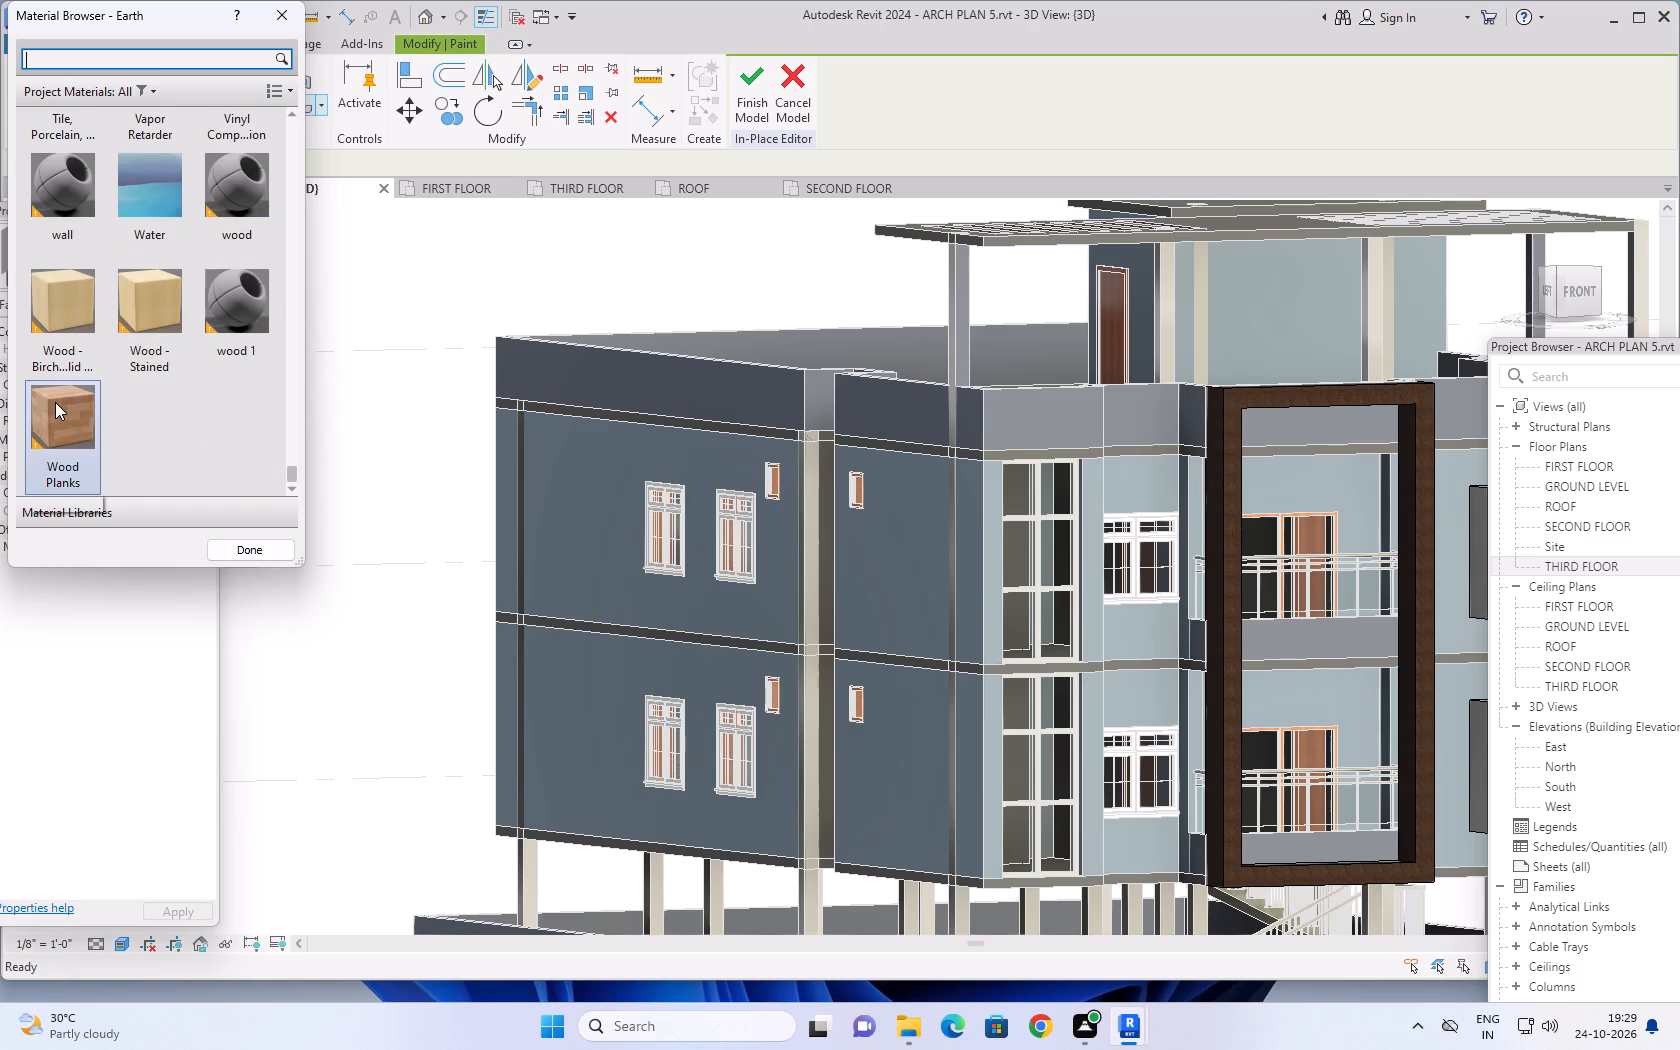
{"action": "scroll", "coordinate": [150, 343], "scroll_direction": "up", "scroll_amount": 1}
{"action": "scroll", "coordinate": [170, 363], "scroll_direction": "down", "scroll_amount": 2}
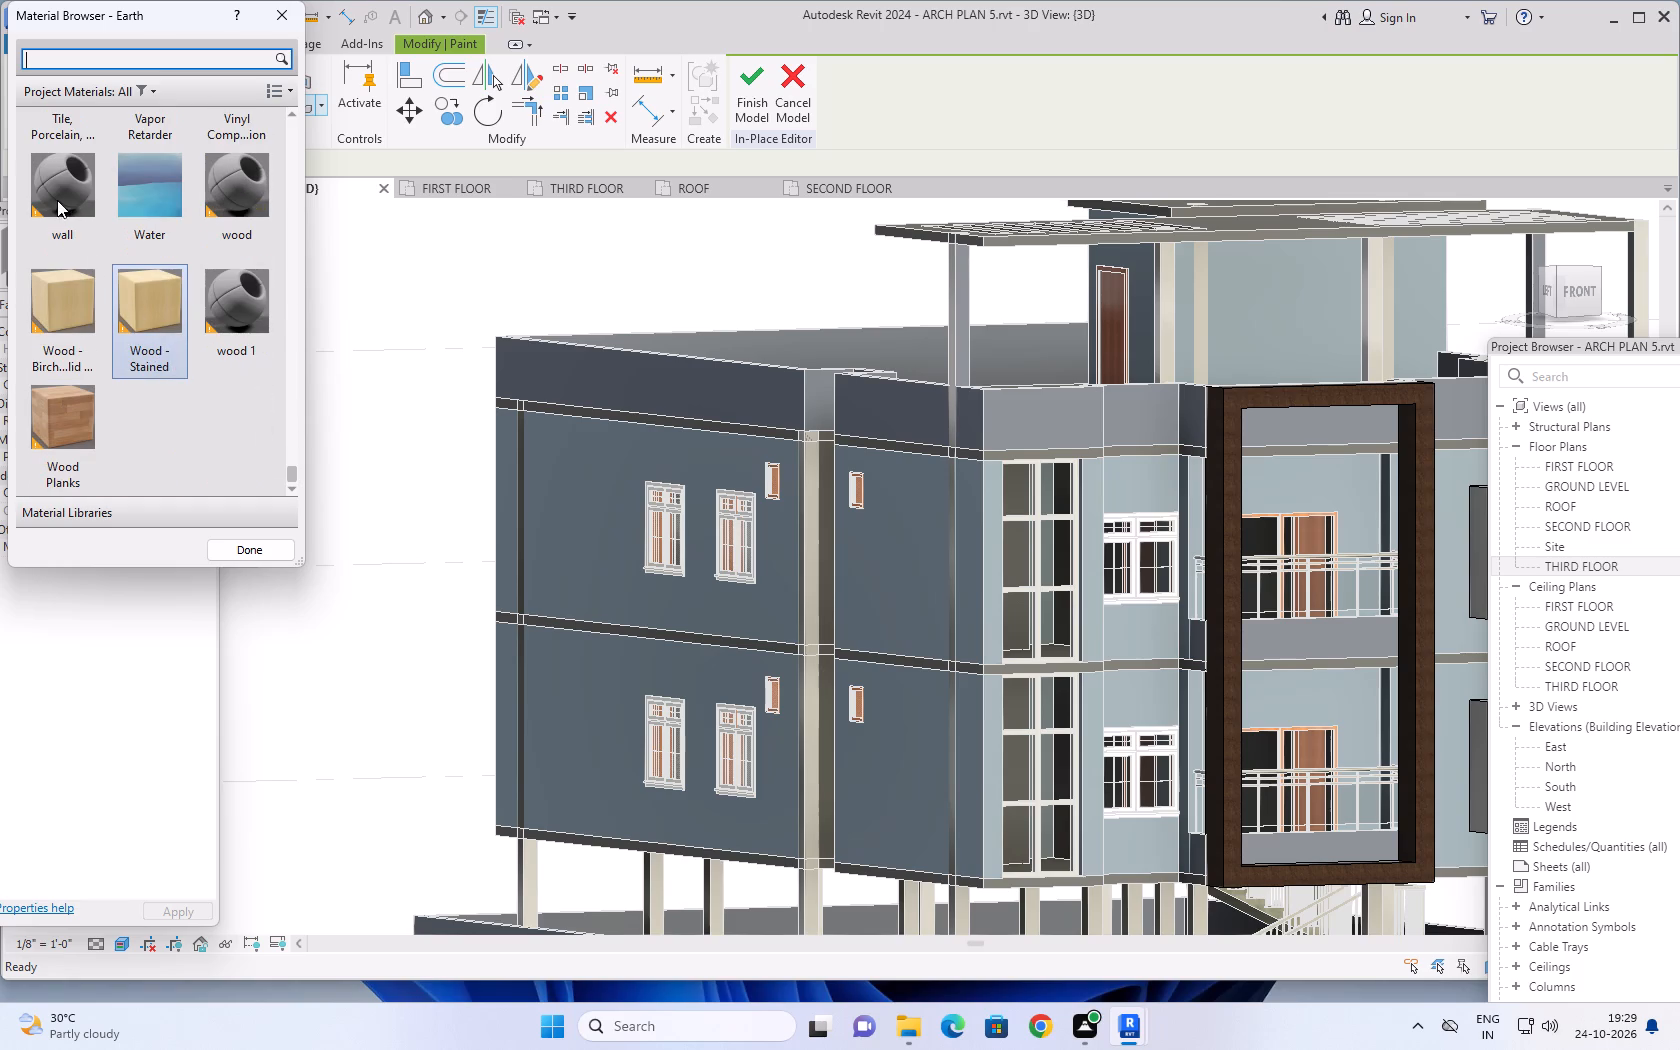
{"action": "left_click", "coordinate": [241, 200]}
{"action": "scroll", "coordinate": [418, 472], "scroll_direction": "down", "scroll_amount": 2}
{"action": "middle_click_drag", "start_coordinate": [432, 504], "coordinate": [320, 448]}
{"action": "scroll", "coordinate": [1110, 472], "scroll_direction": "up", "scroll_amount": 4}
{"action": "left_click", "coordinate": [1123, 450]}
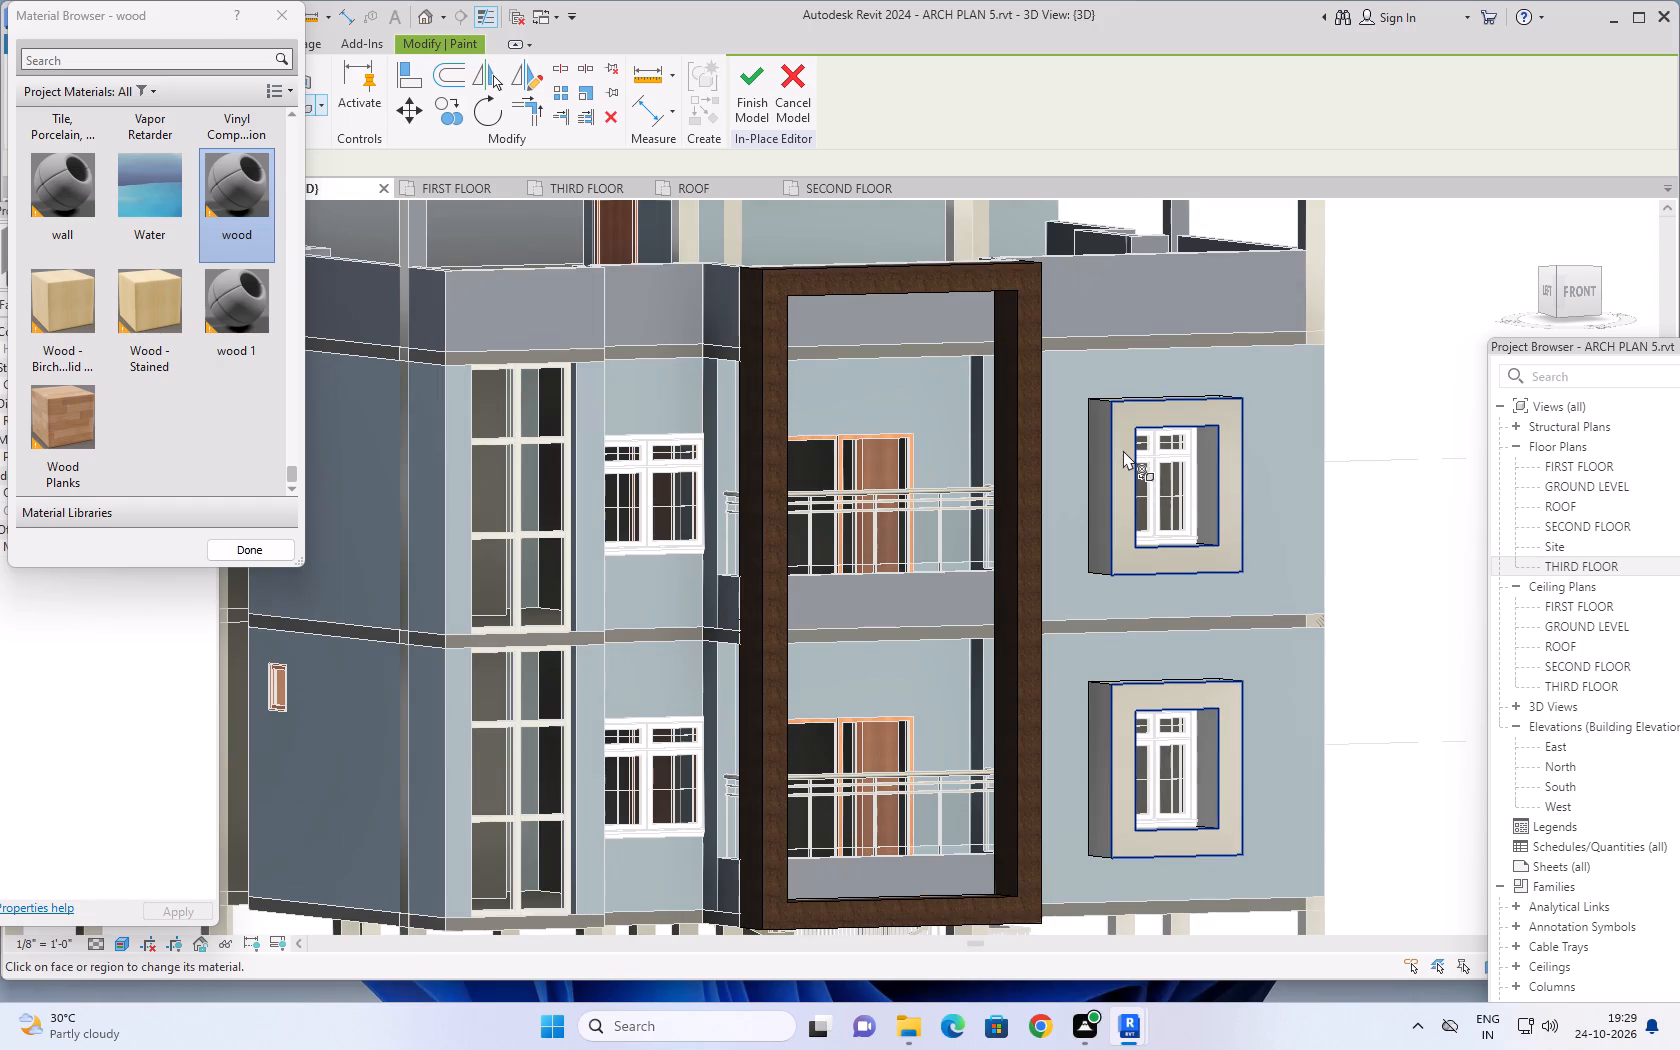
Paint the right outer sides and left inner sides of both window surround frames with the wood material.
{"action": "scroll", "coordinate": [1127, 560], "scroll_direction": "down", "scroll_amount": 2}
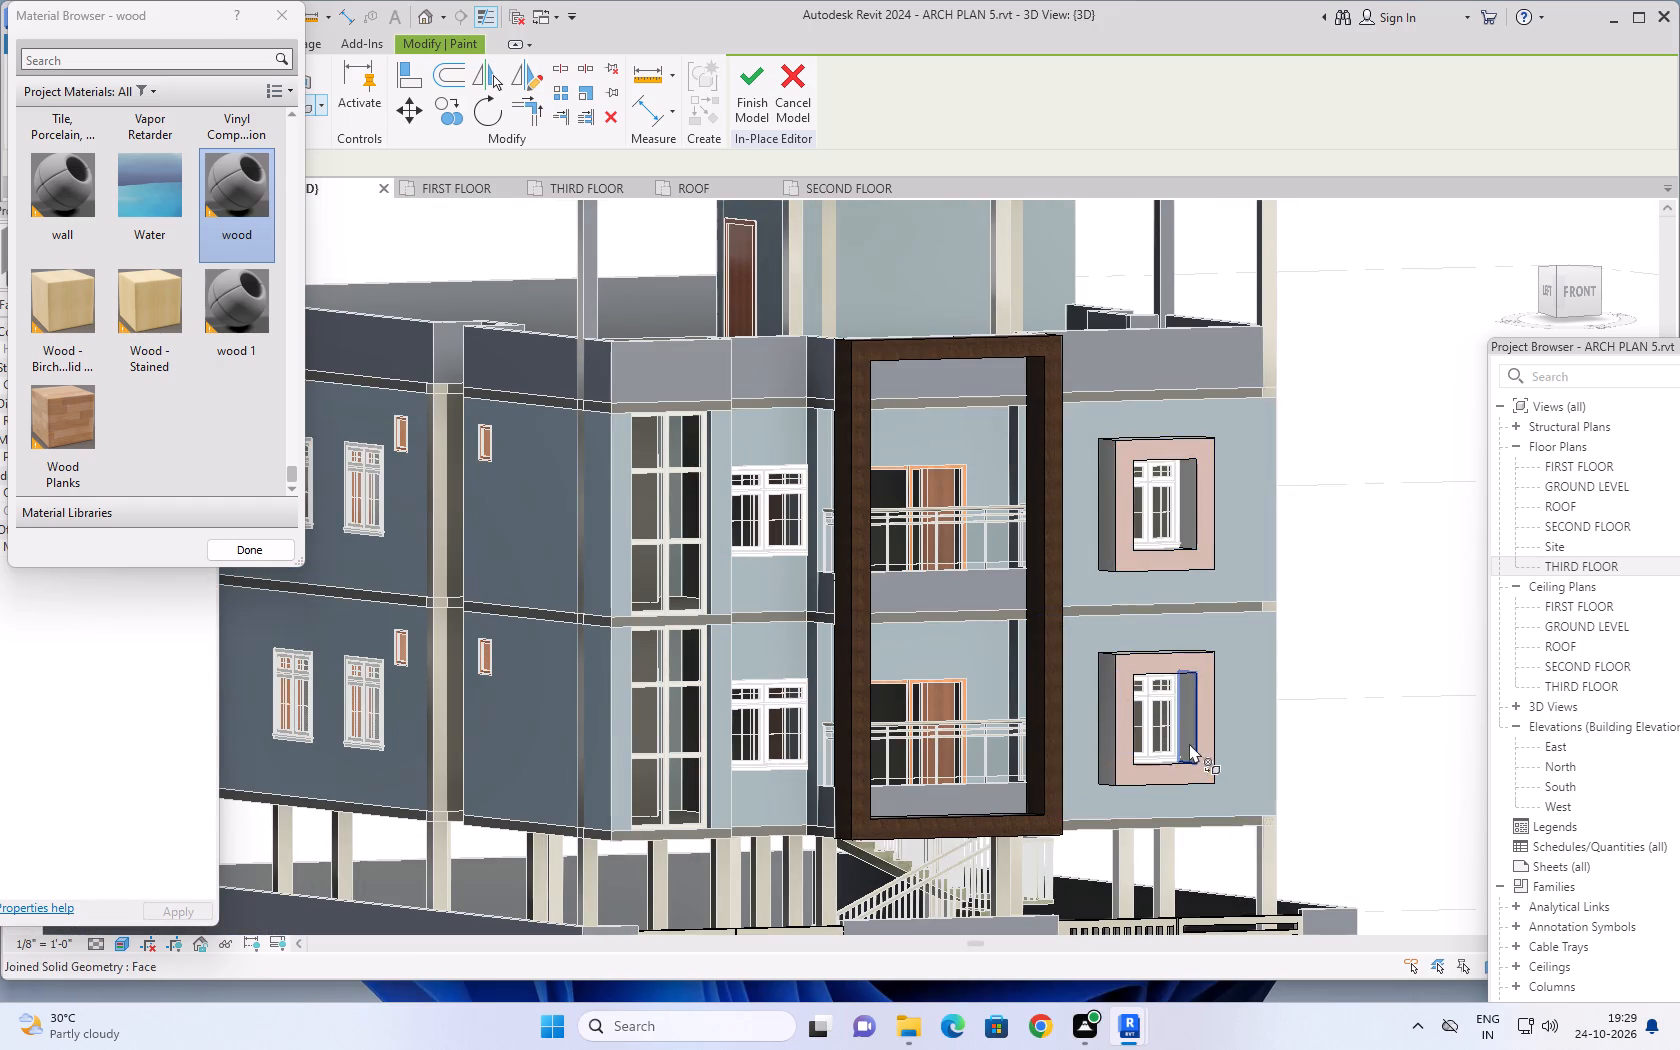
{"action": "middle_click_drag", "start_coordinate": [1189, 744], "coordinate": [919, 786], "text": "shift"}
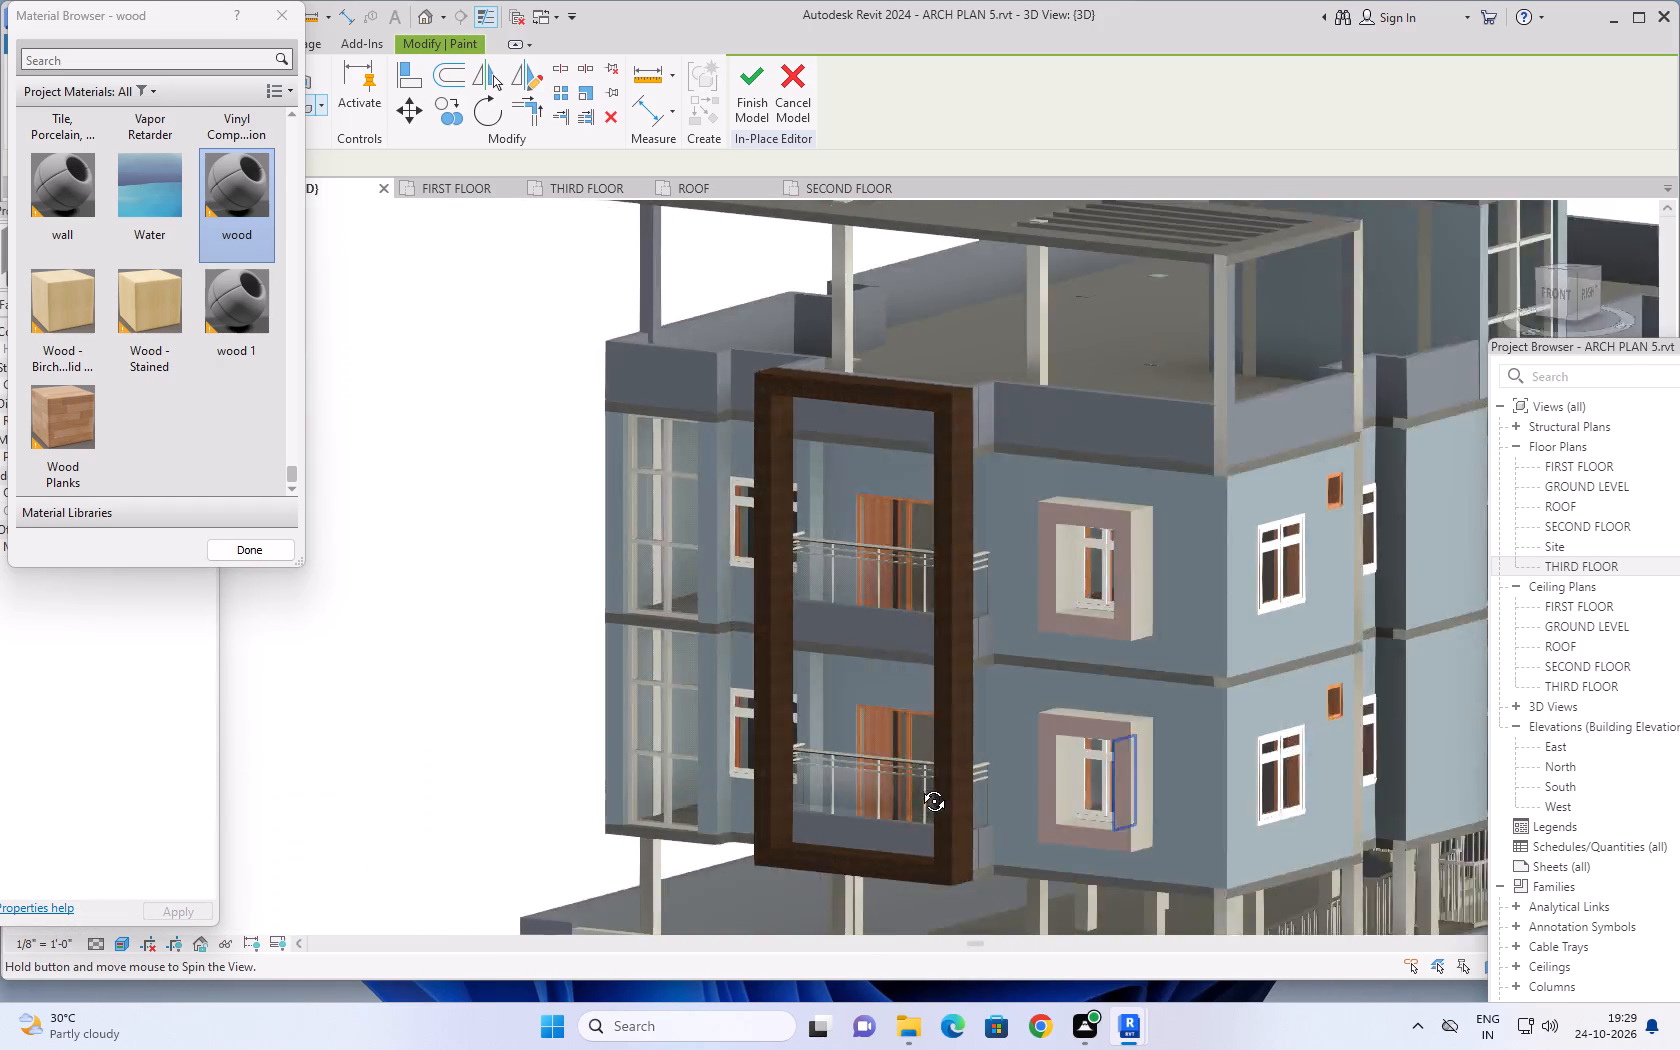
{"action": "middle_click_drag", "start_coordinate": [919, 786], "coordinate": [832, 745], "text": "shift"}
{"action": "scroll", "coordinate": [900, 798], "scroll_direction": "up", "scroll_amount": 4}
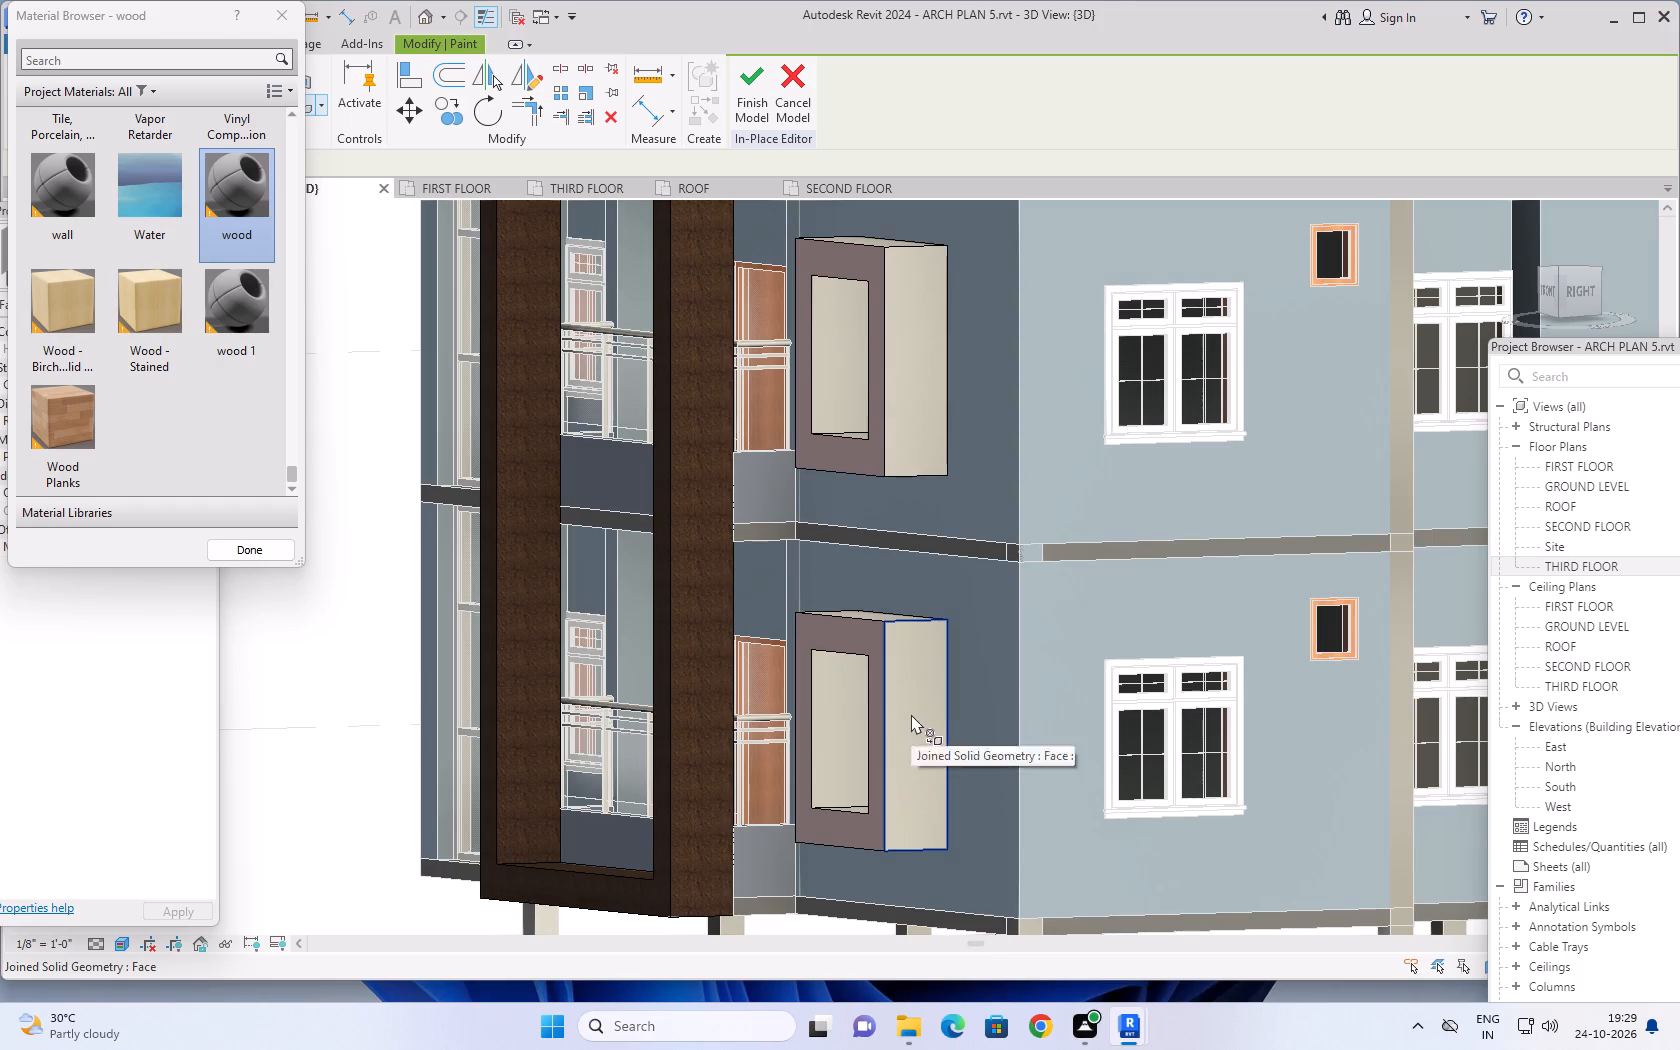
{"action": "left_click", "coordinate": [911, 714]}
{"action": "left_click", "coordinate": [906, 380]}
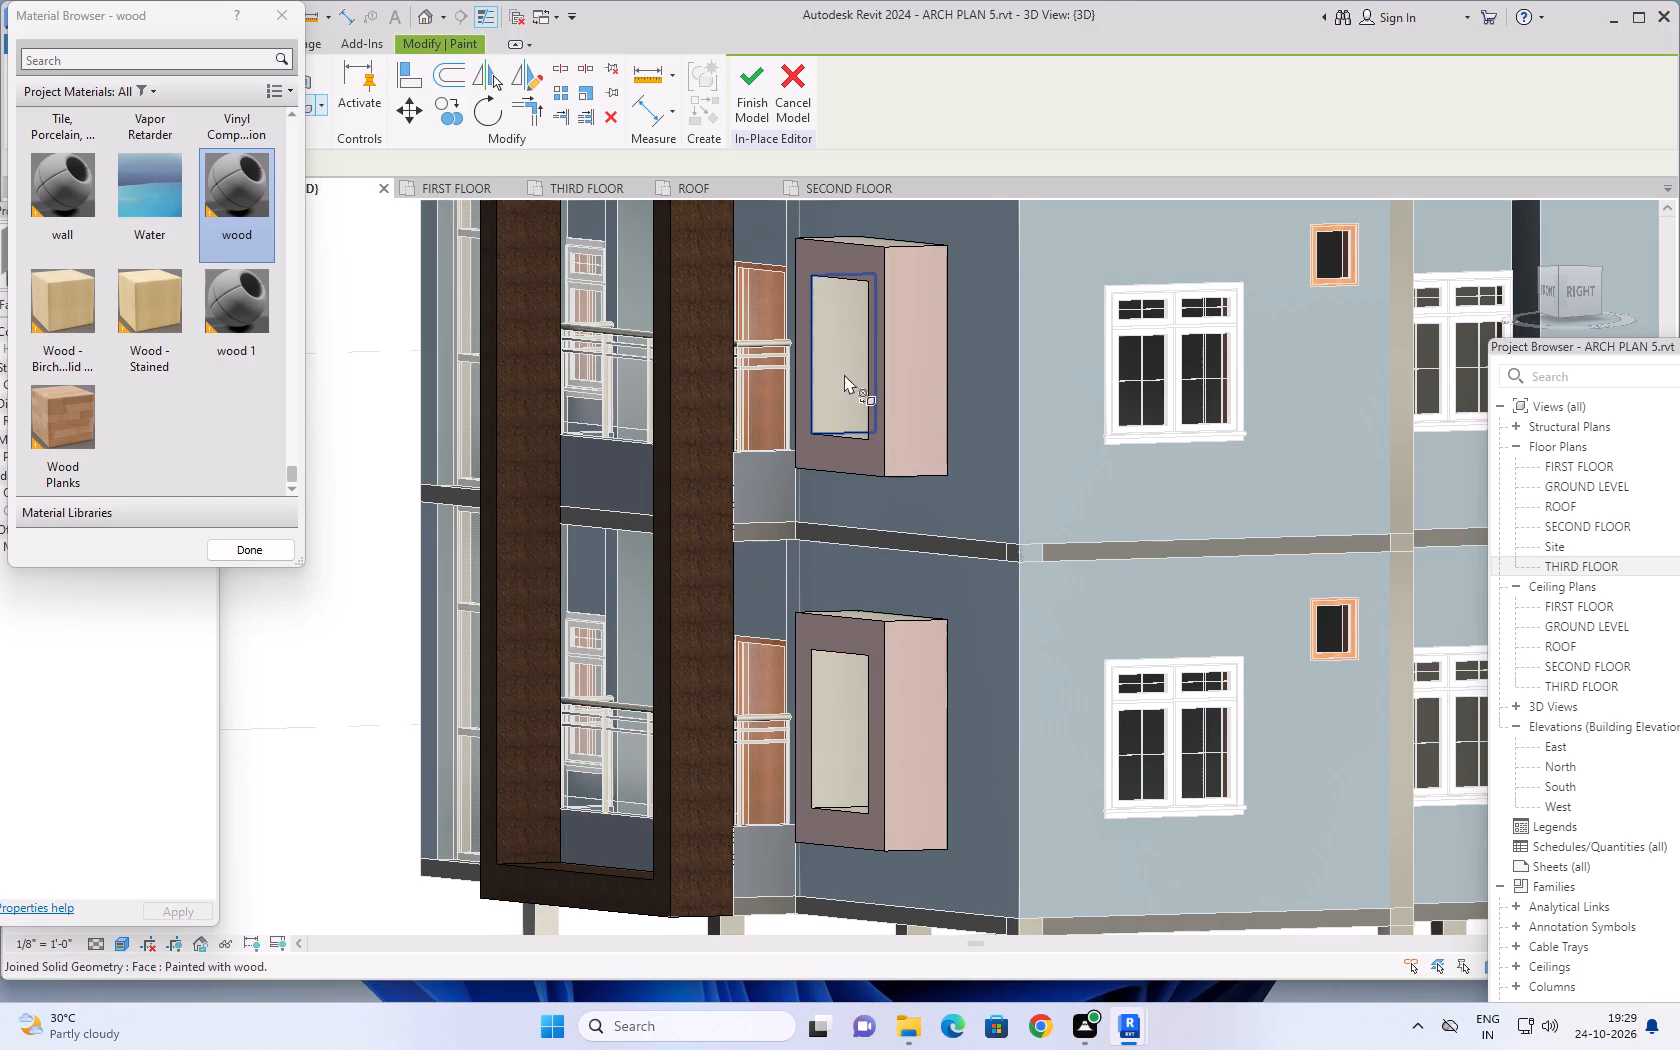
{"action": "left_click", "coordinate": [842, 372]}
{"action": "left_click", "coordinate": [832, 691]}
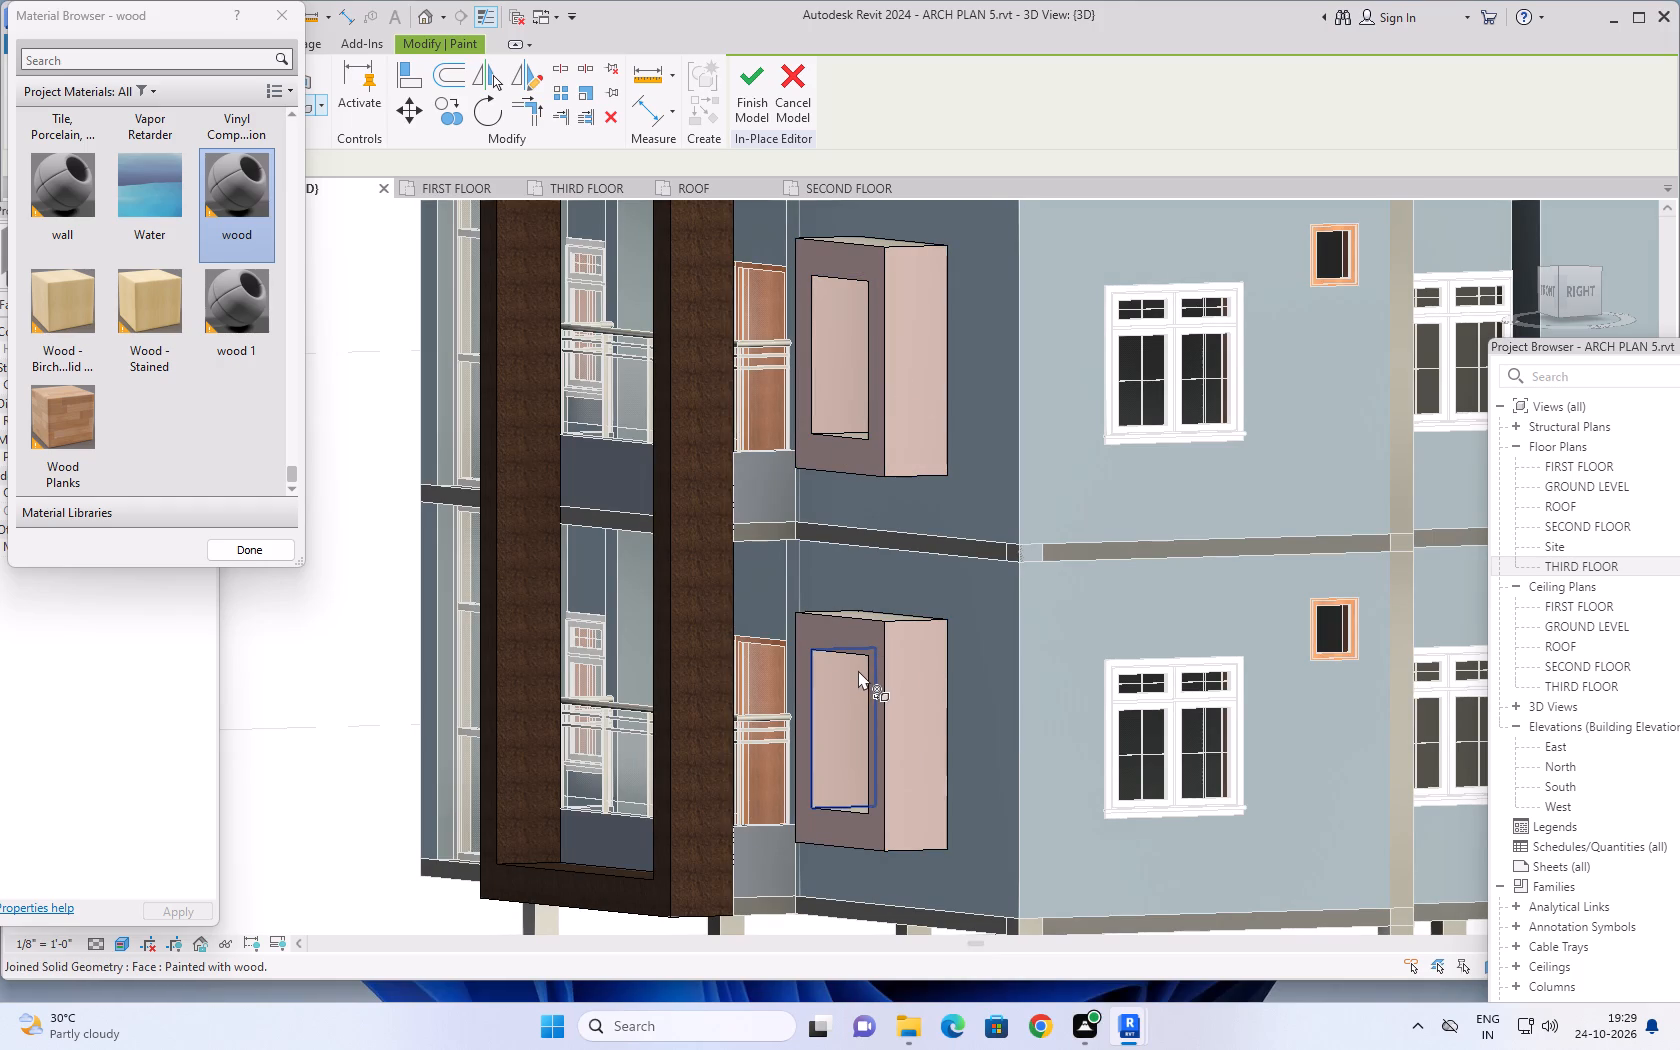
Paint the top faces and inner bottom faces of both window surround frames with the wood material.
{"action": "middle_click_drag", "start_coordinate": [858, 650], "coordinate": [1083, 833], "text": "shift"}
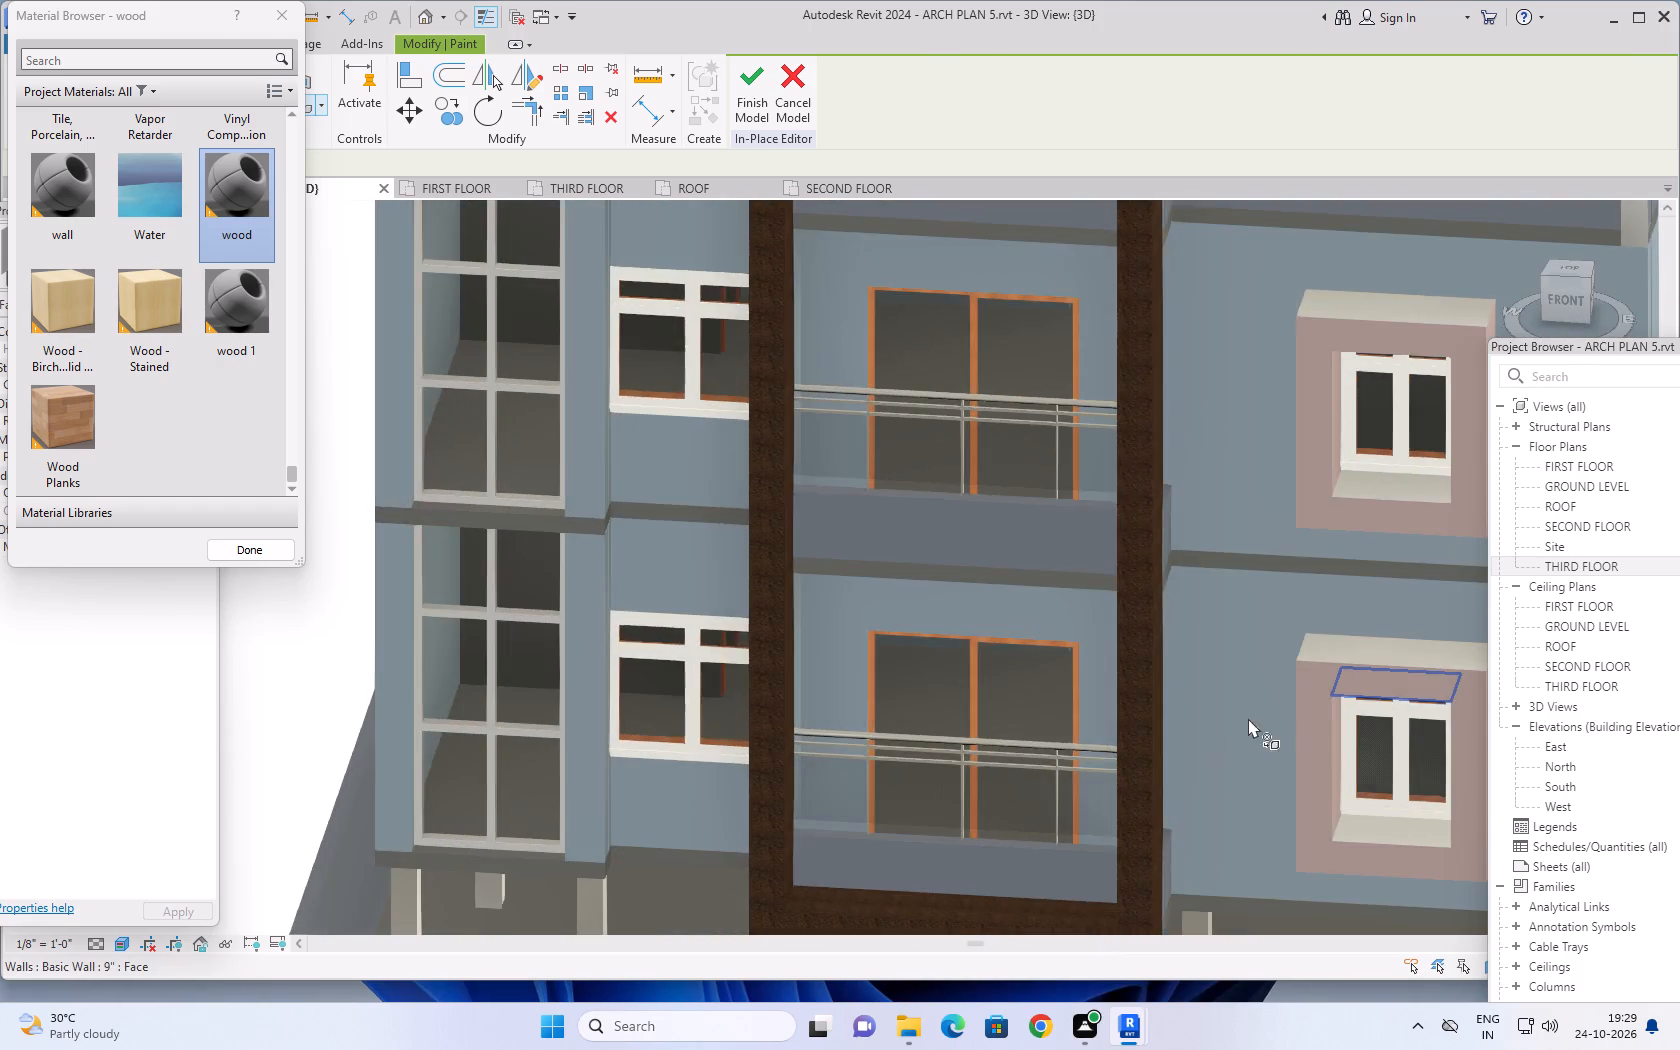
{"action": "middle_click_drag", "start_coordinate": [1241, 705], "coordinate": [1125, 493]}
{"action": "middle_click_drag", "start_coordinate": [1172, 569], "coordinate": [1208, 802], "text": "shift"}
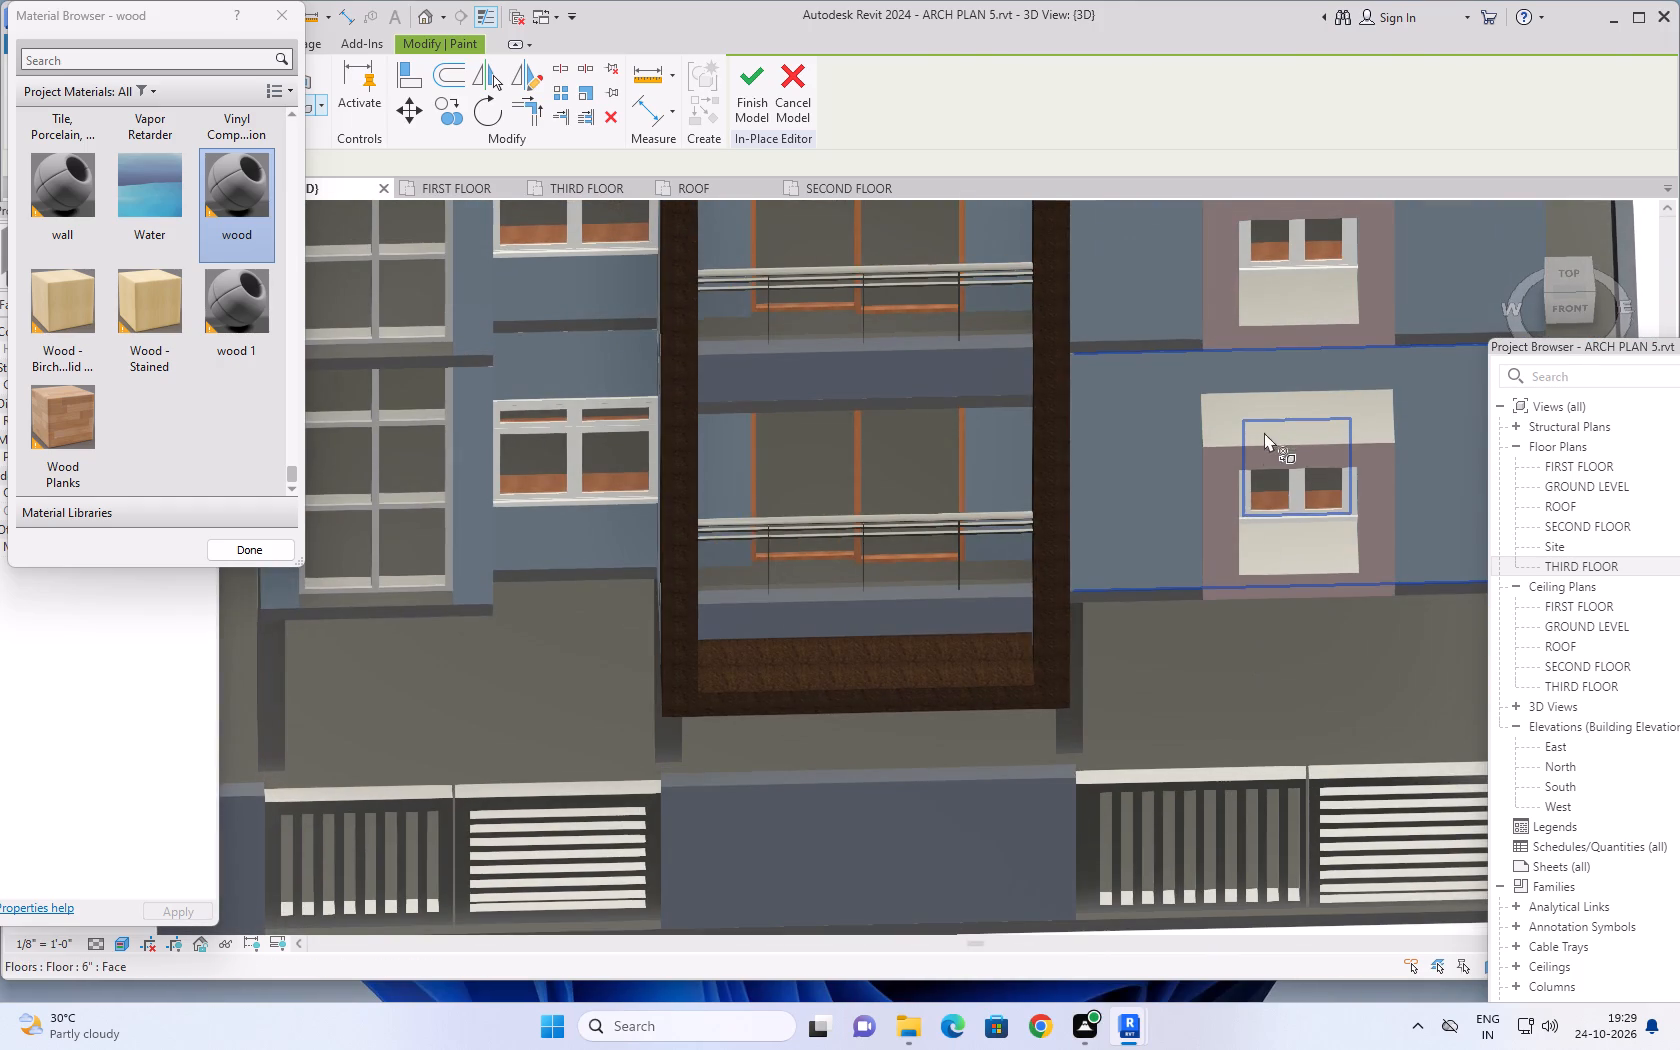
{"action": "left_click", "coordinate": [1249, 418]}
{"action": "left_click", "coordinate": [1294, 543]}
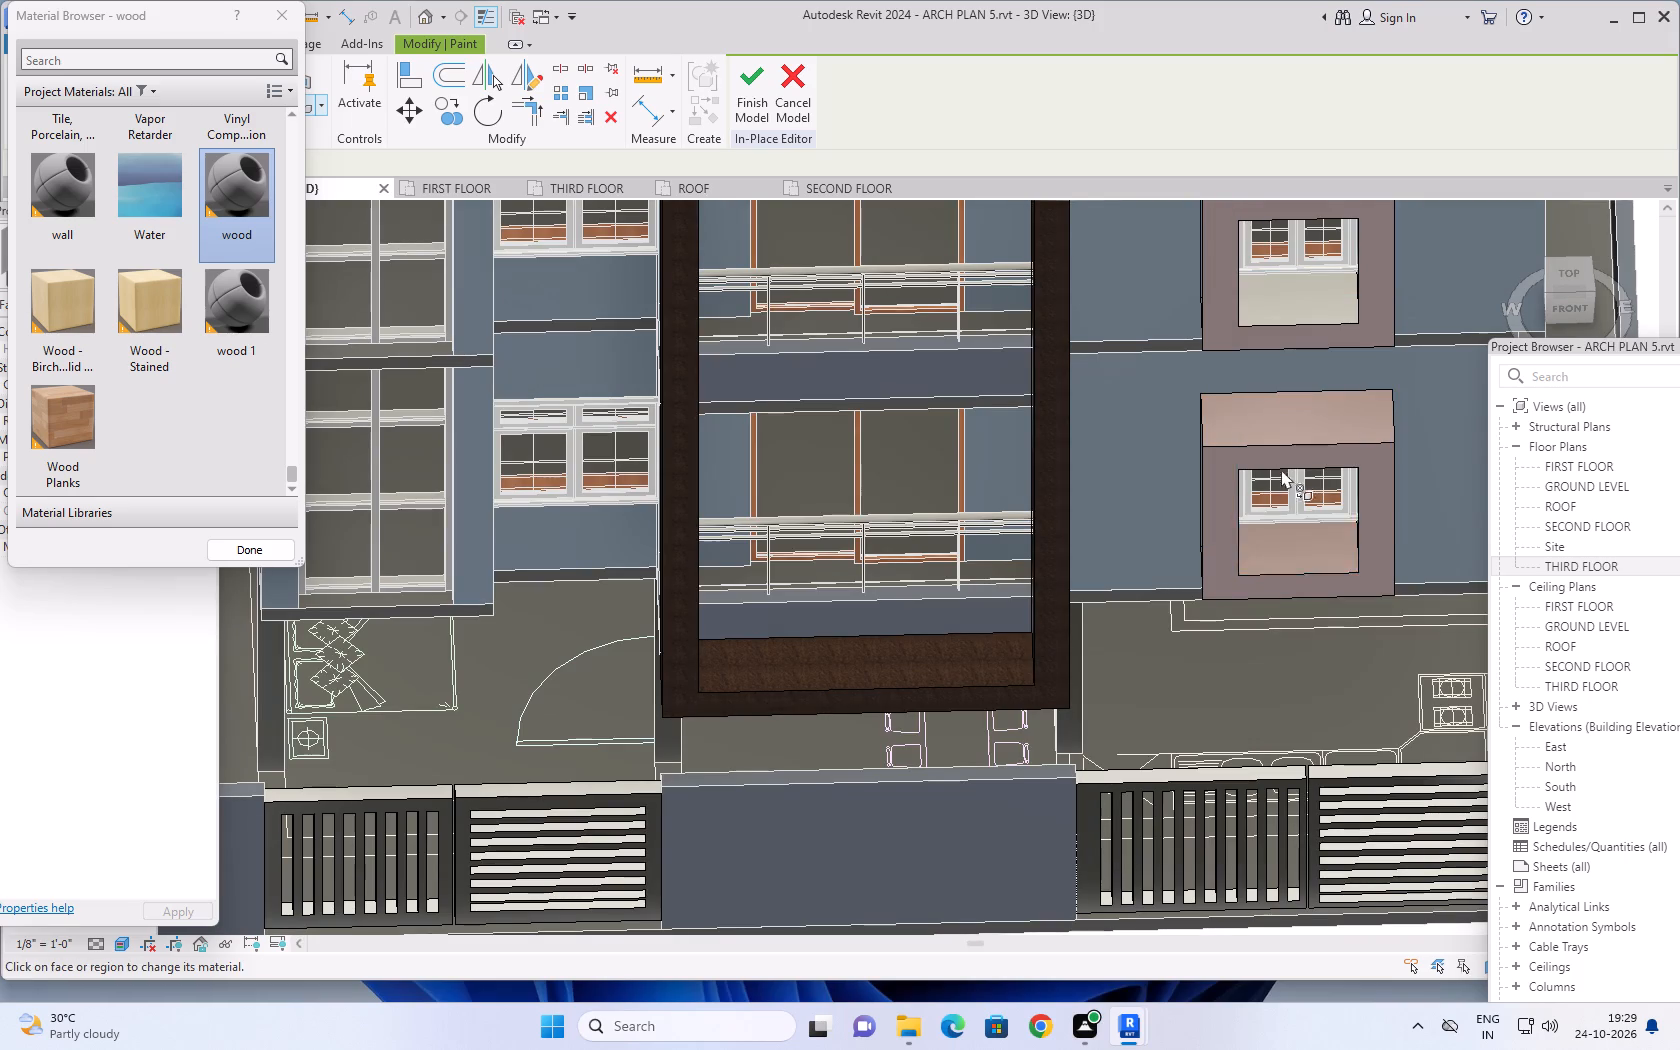
{"action": "left_click", "coordinate": [1285, 304]}
{"action": "scroll", "coordinate": [1294, 317], "scroll_direction": "down", "scroll_amount": 3}
{"action": "middle_click_drag", "start_coordinate": [1298, 307], "coordinate": [1262, 457]}
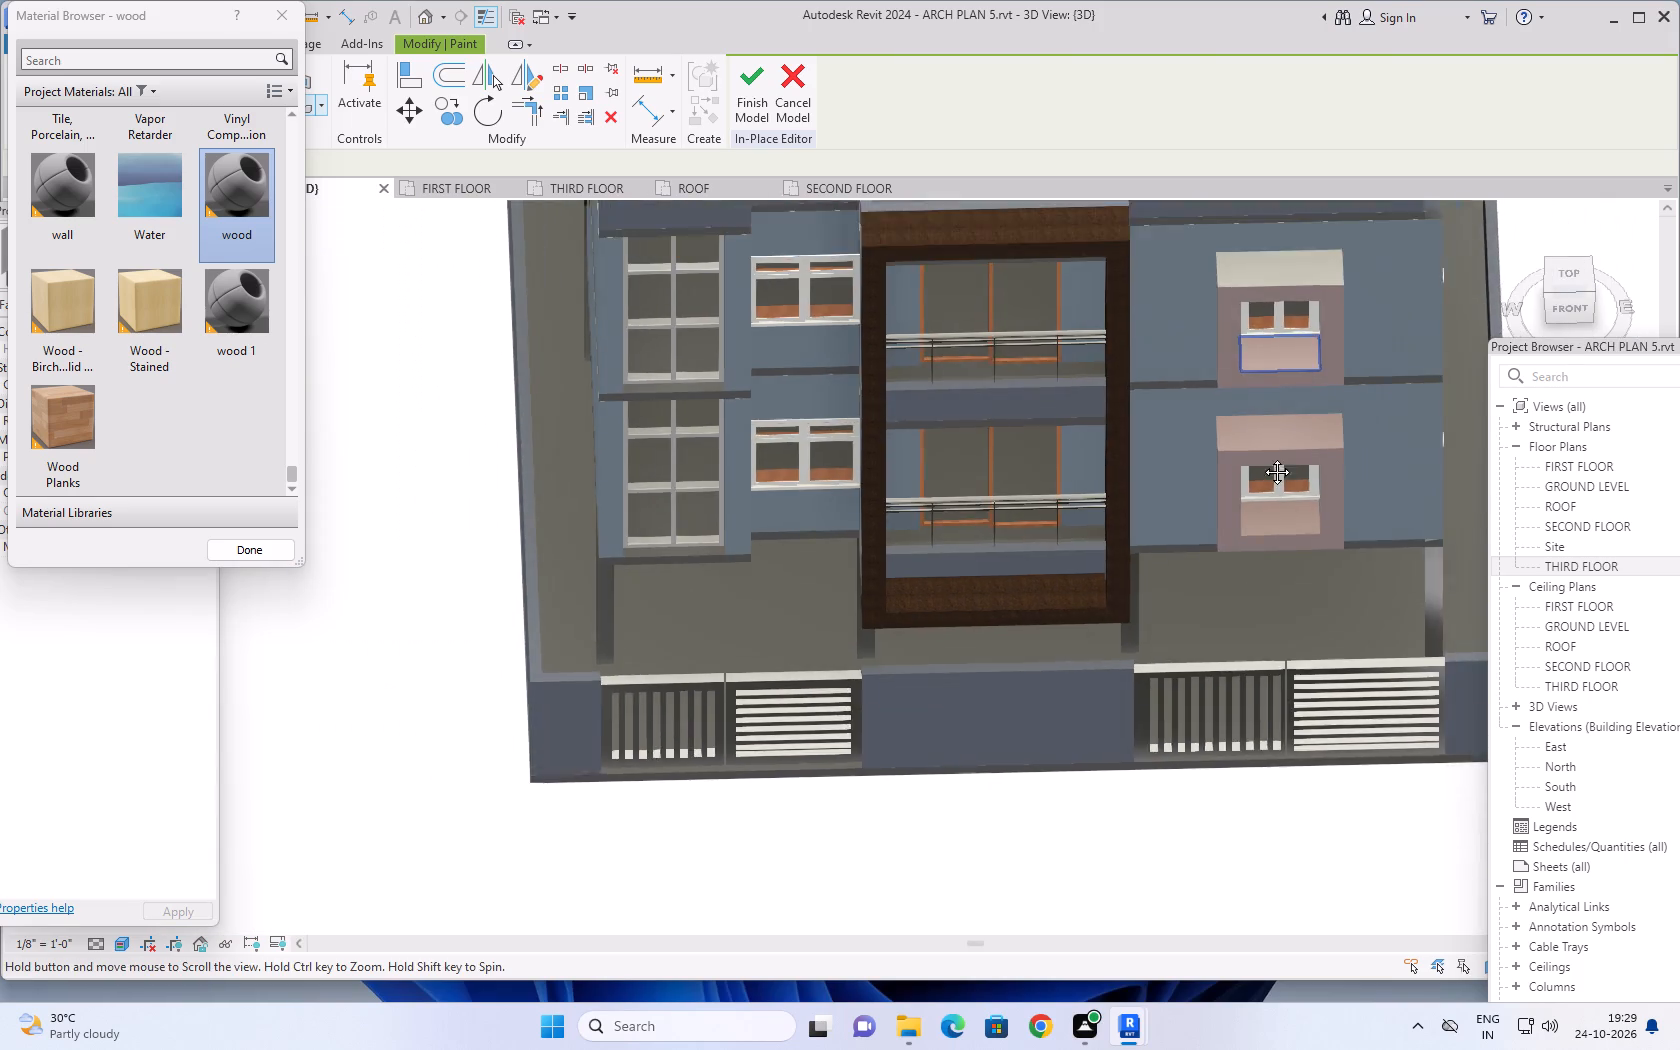
{"action": "middle_click_drag", "start_coordinate": [1262, 457], "coordinate": [1245, 557]}
{"action": "left_click", "coordinate": [1239, 461]}
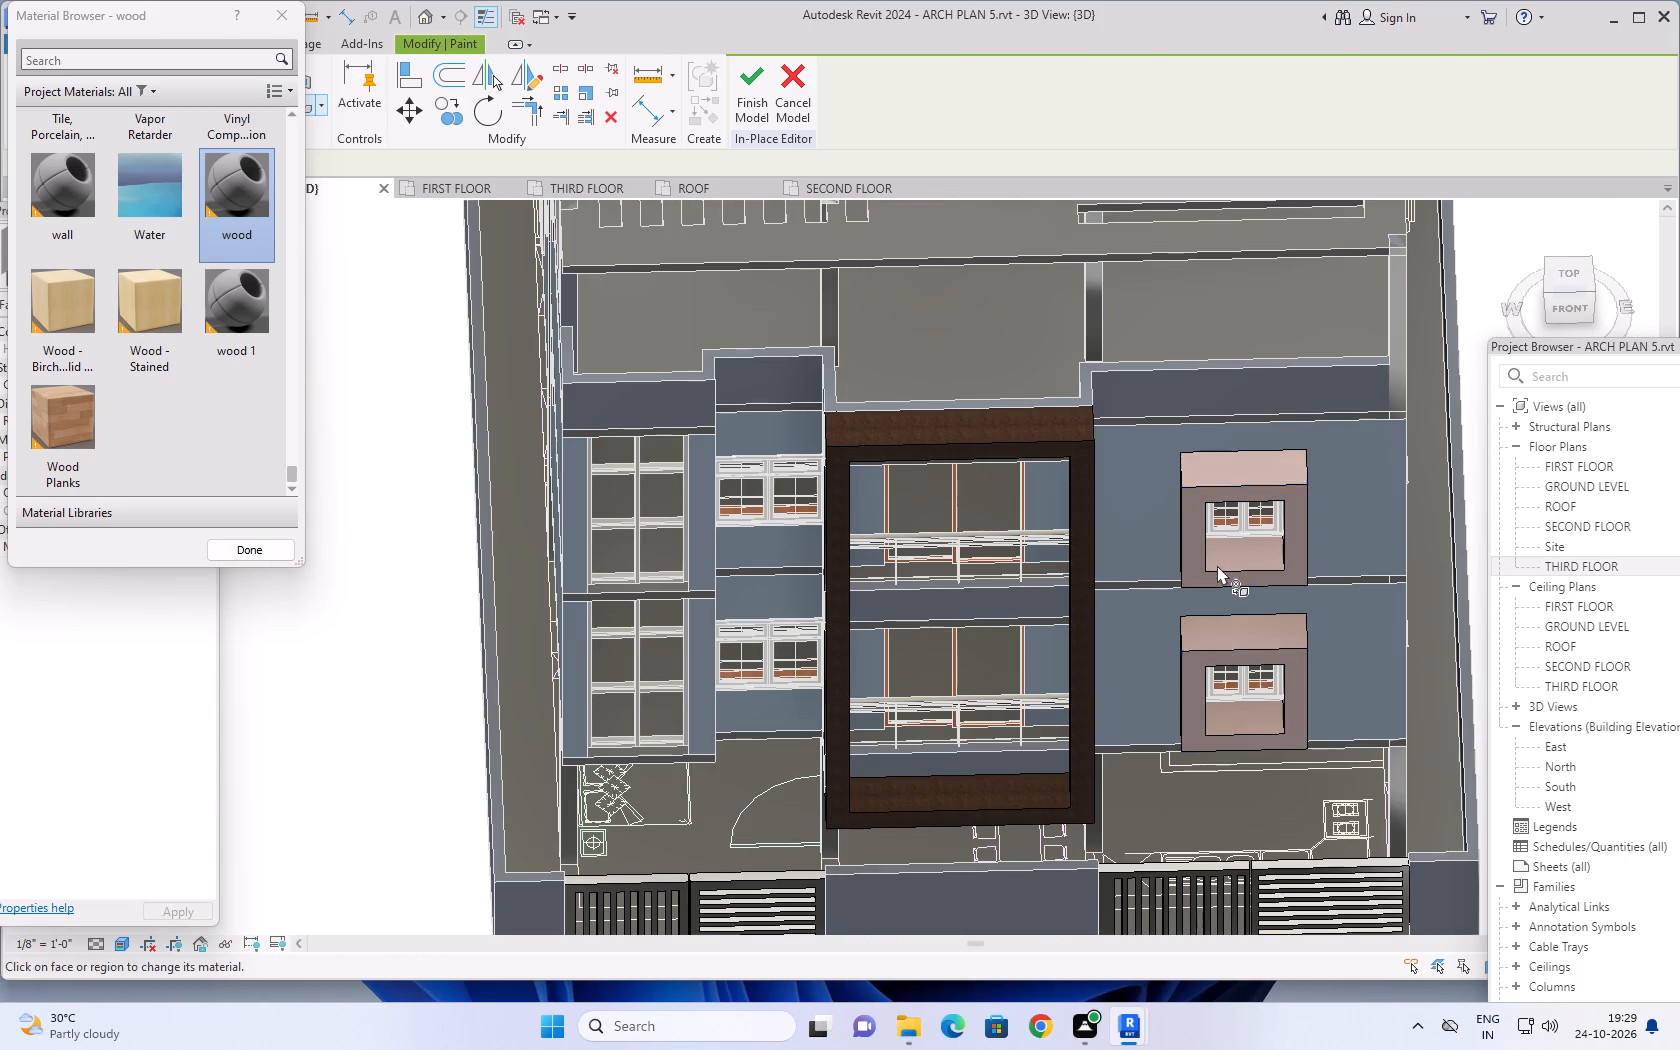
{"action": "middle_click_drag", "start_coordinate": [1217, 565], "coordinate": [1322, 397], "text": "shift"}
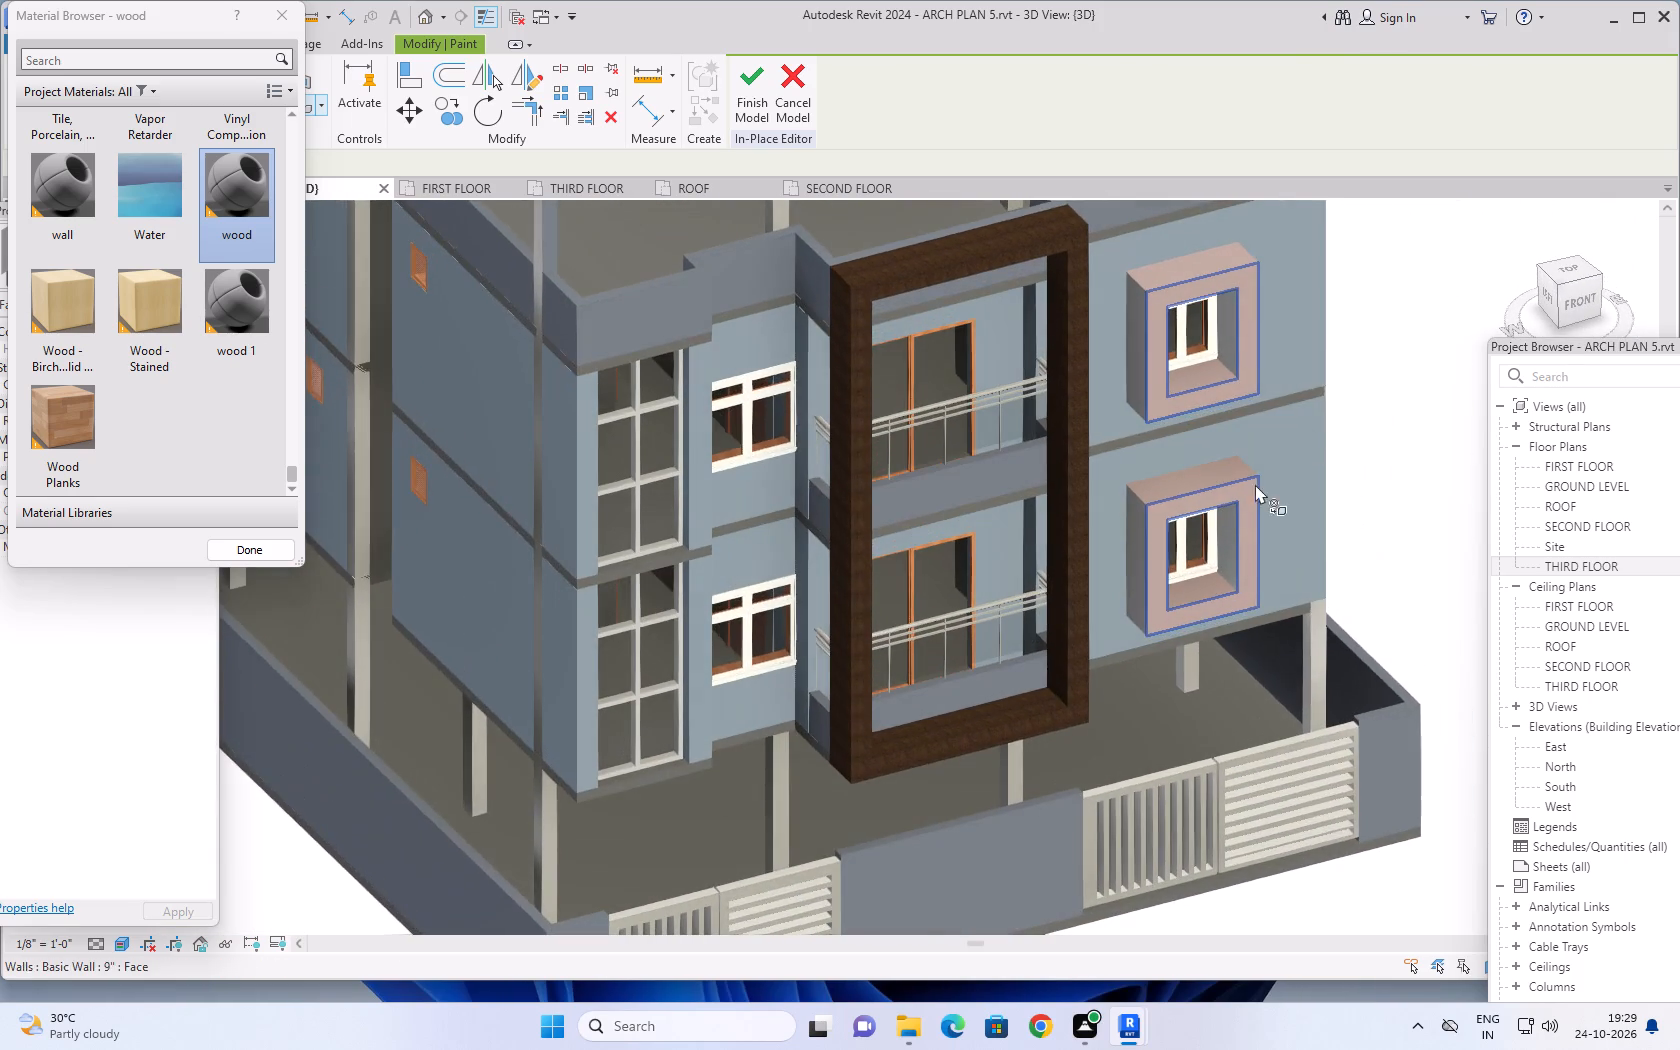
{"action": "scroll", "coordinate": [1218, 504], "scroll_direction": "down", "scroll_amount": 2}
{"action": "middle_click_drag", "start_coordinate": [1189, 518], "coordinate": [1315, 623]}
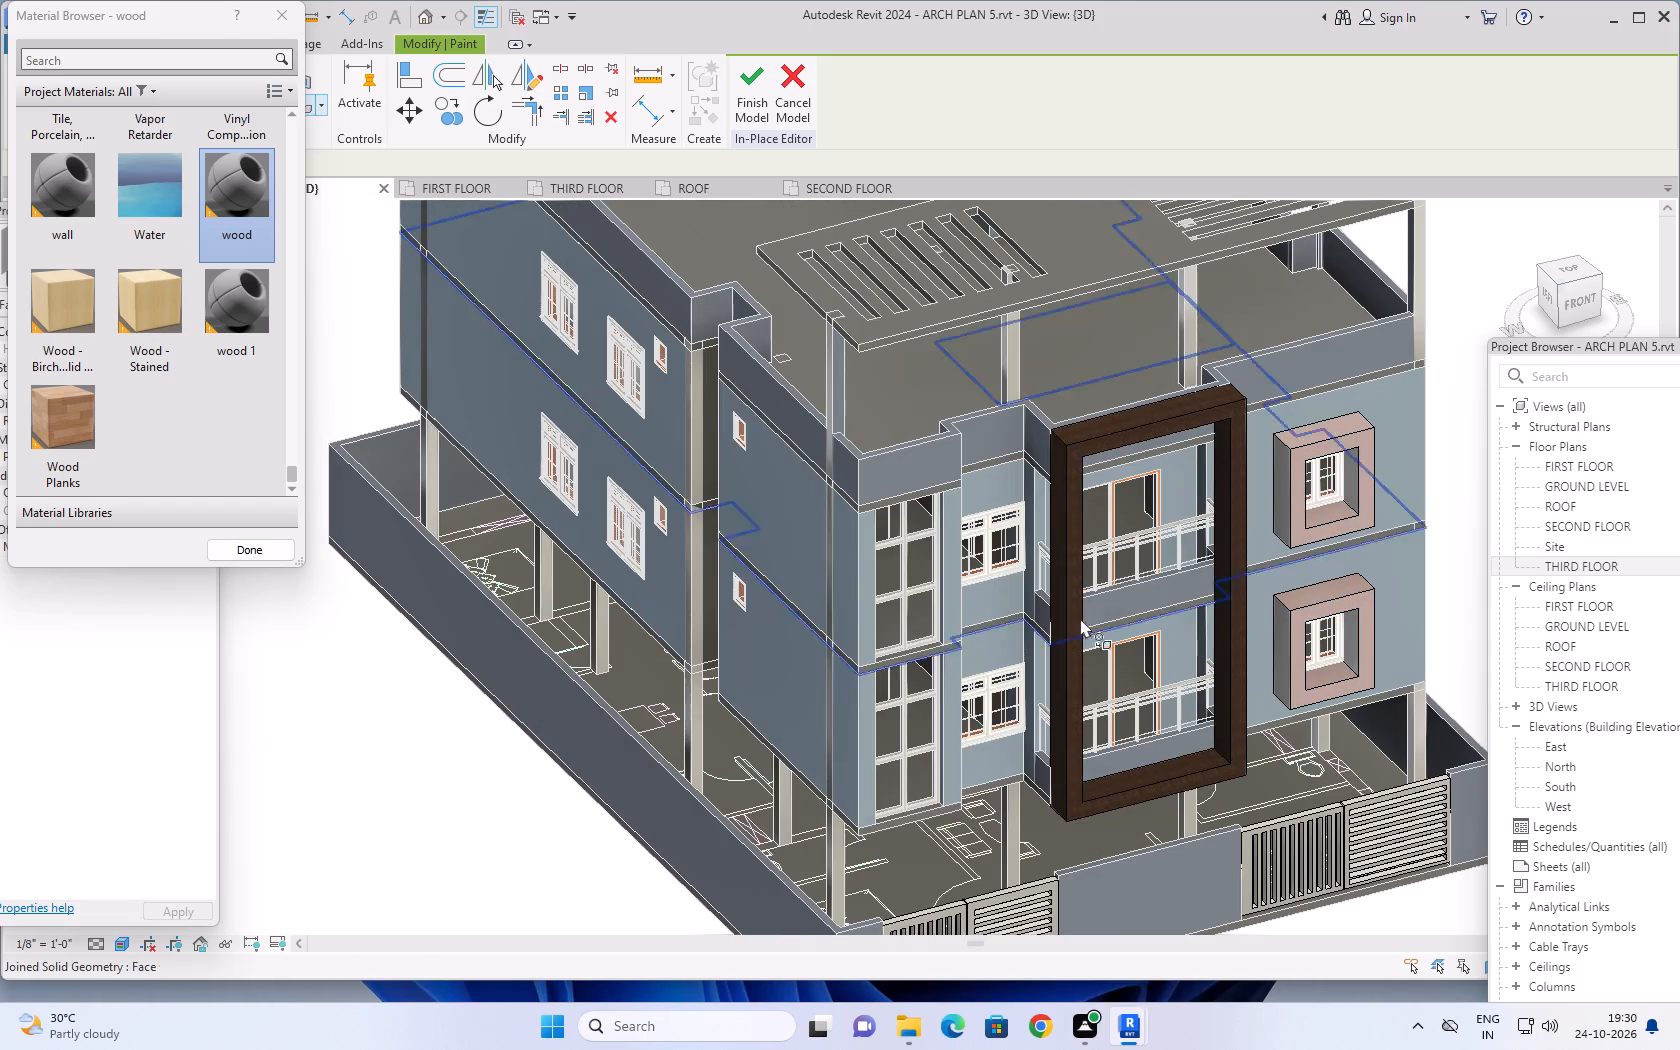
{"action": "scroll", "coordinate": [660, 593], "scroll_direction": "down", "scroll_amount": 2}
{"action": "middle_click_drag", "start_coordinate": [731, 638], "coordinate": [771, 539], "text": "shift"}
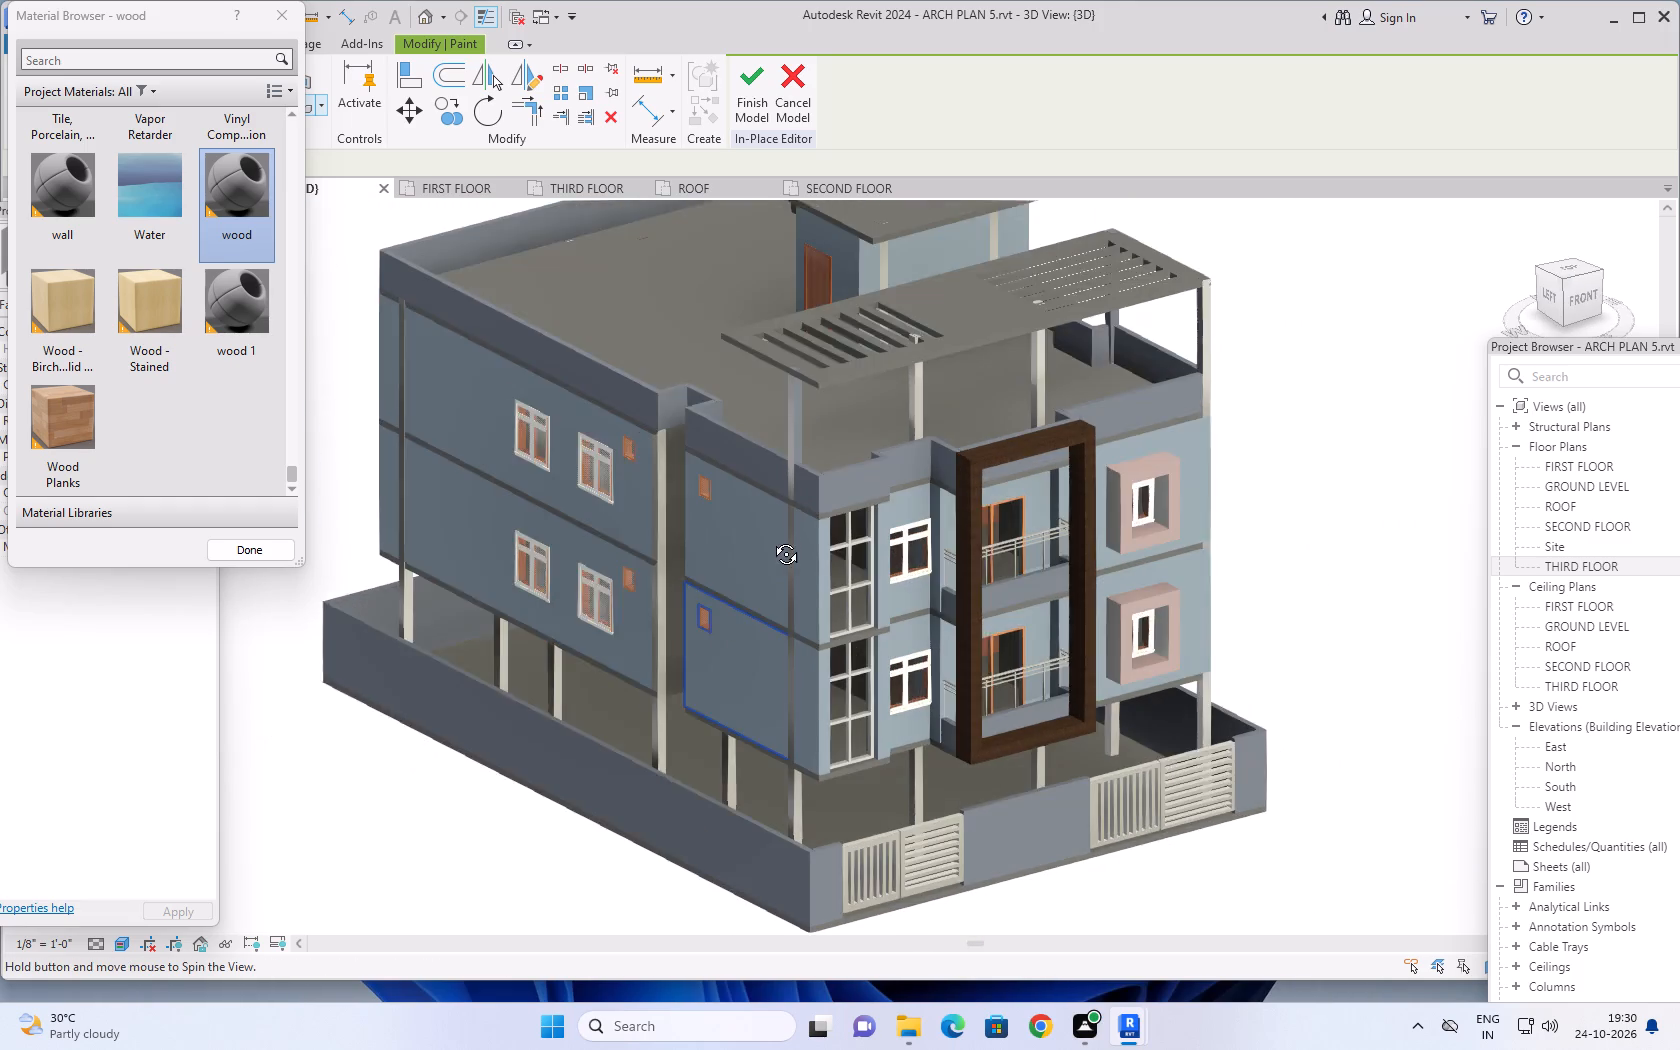
Paint the left elevation's upper-floor rear wall and its lower-floor front wall, including the corner strip and column face, with the wood material.
{"action": "middle_click_drag", "start_coordinate": [771, 539], "coordinate": [890, 441], "text": "shift"}
{"action": "left_click", "coordinate": [542, 572]}
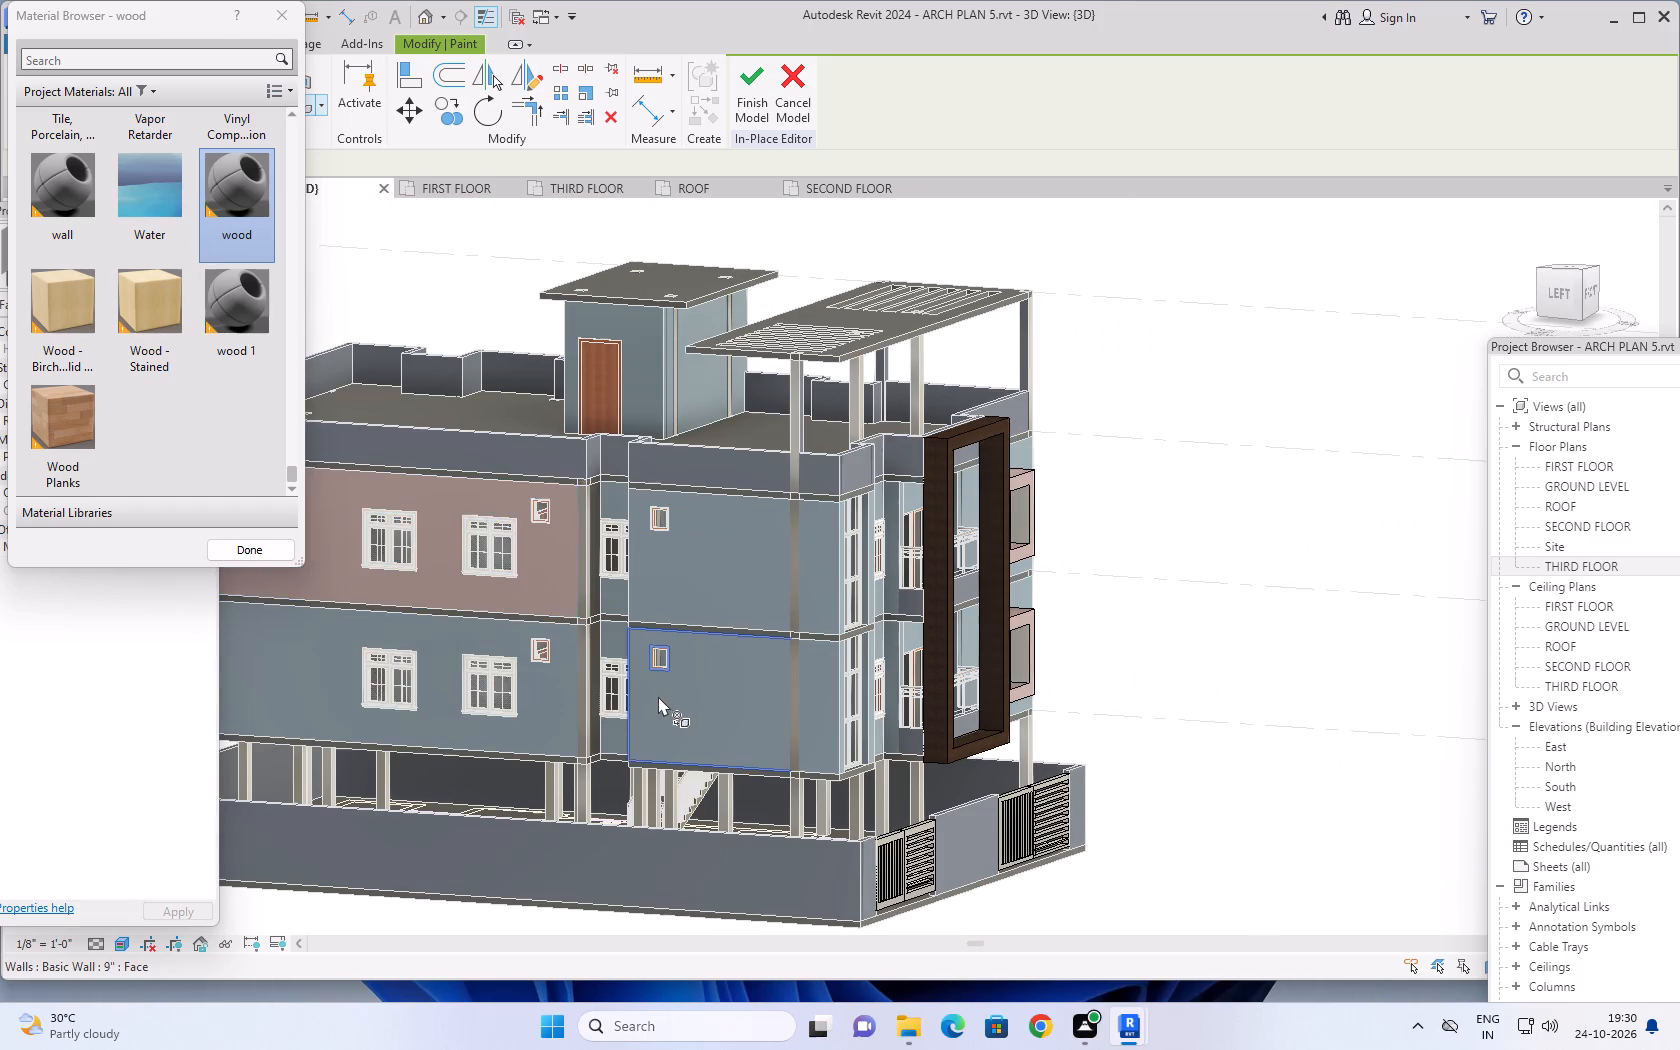
{"action": "scroll", "coordinate": [661, 702], "scroll_direction": "down", "scroll_amount": 1}
{"action": "middle_click_drag", "start_coordinate": [682, 679], "coordinate": [904, 630]}
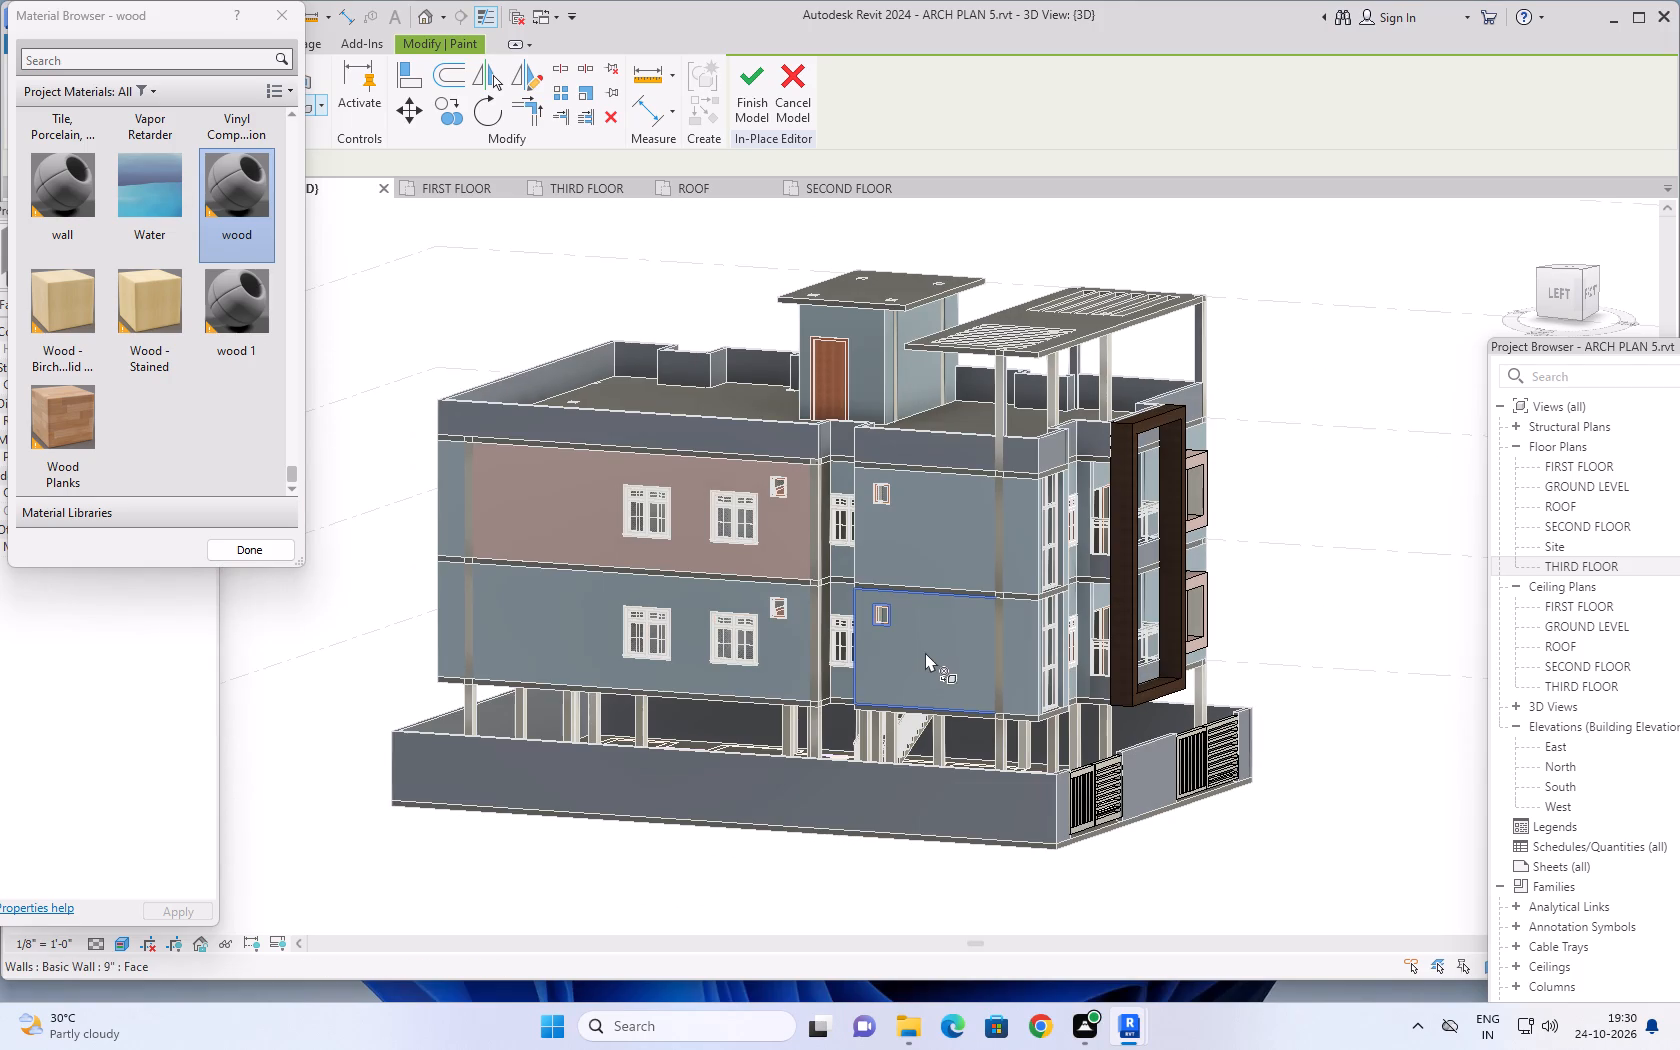
{"action": "left_click", "coordinate": [925, 652]}
{"action": "scroll", "coordinate": [701, 652], "scroll_direction": "down", "scroll_amount": 1}
{"action": "middle_click_drag", "start_coordinate": [681, 644], "coordinate": [689, 593], "text": "shift"}
{"action": "scroll", "coordinate": [994, 649], "scroll_direction": "up", "scroll_amount": 4}
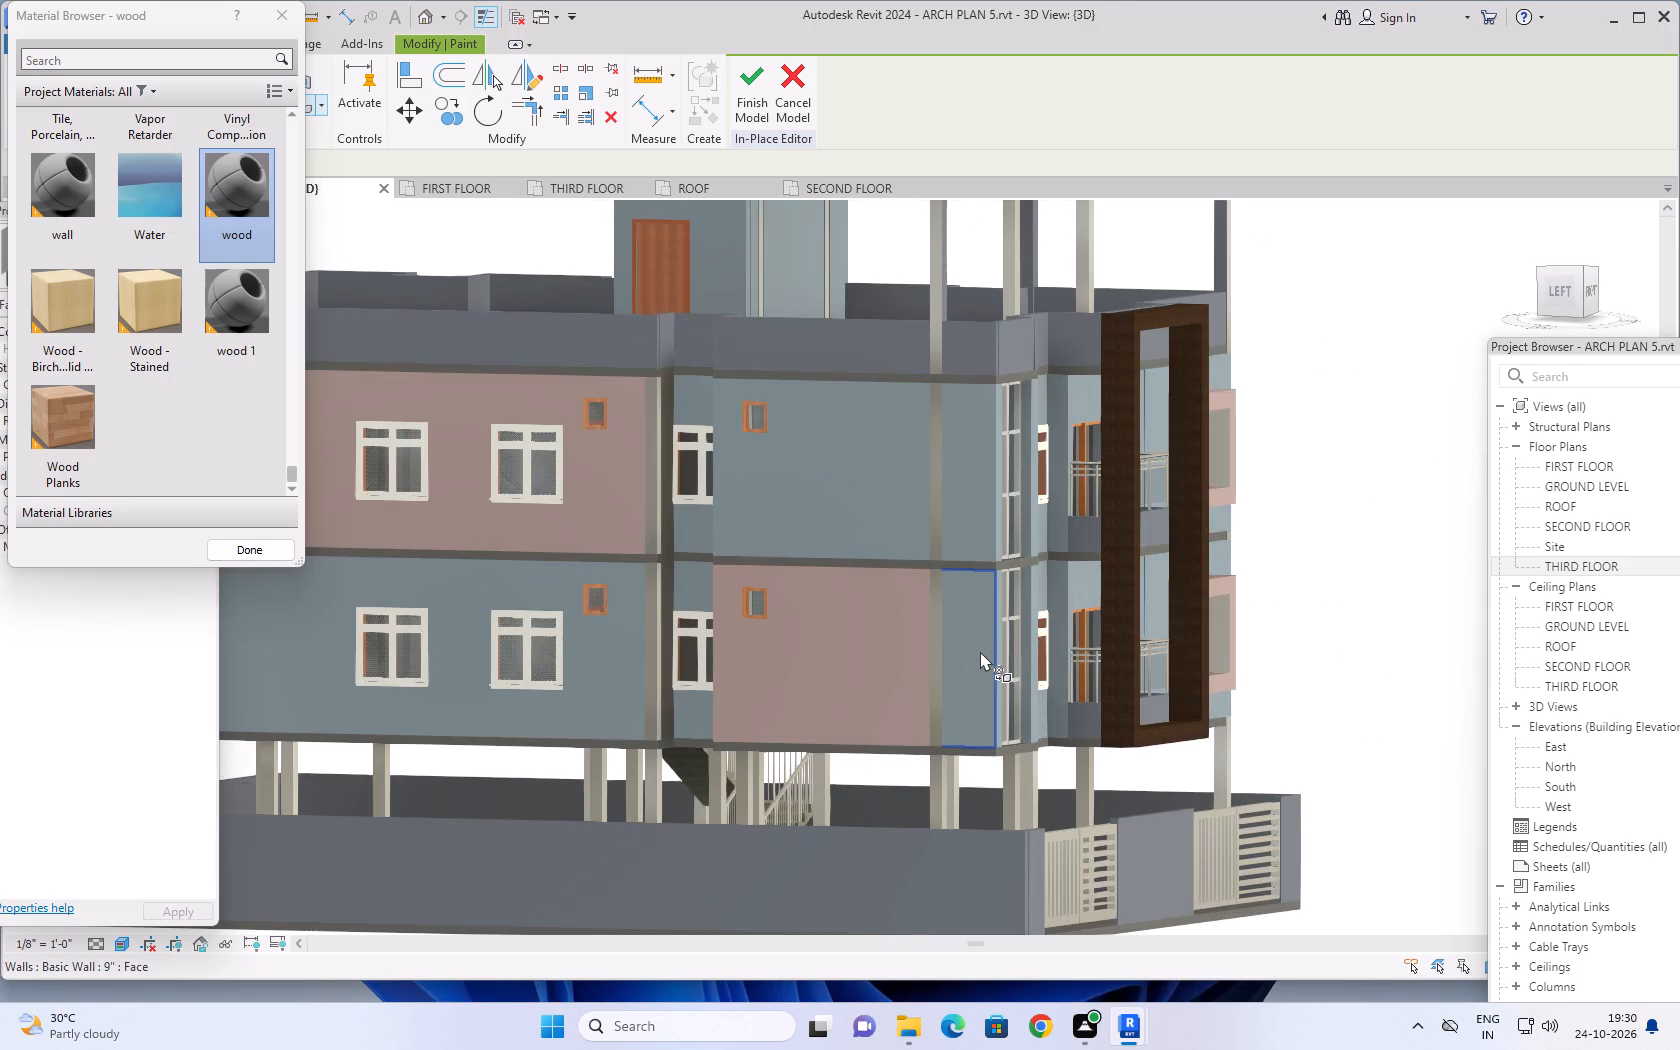
{"action": "left_click", "coordinate": [976, 634]}
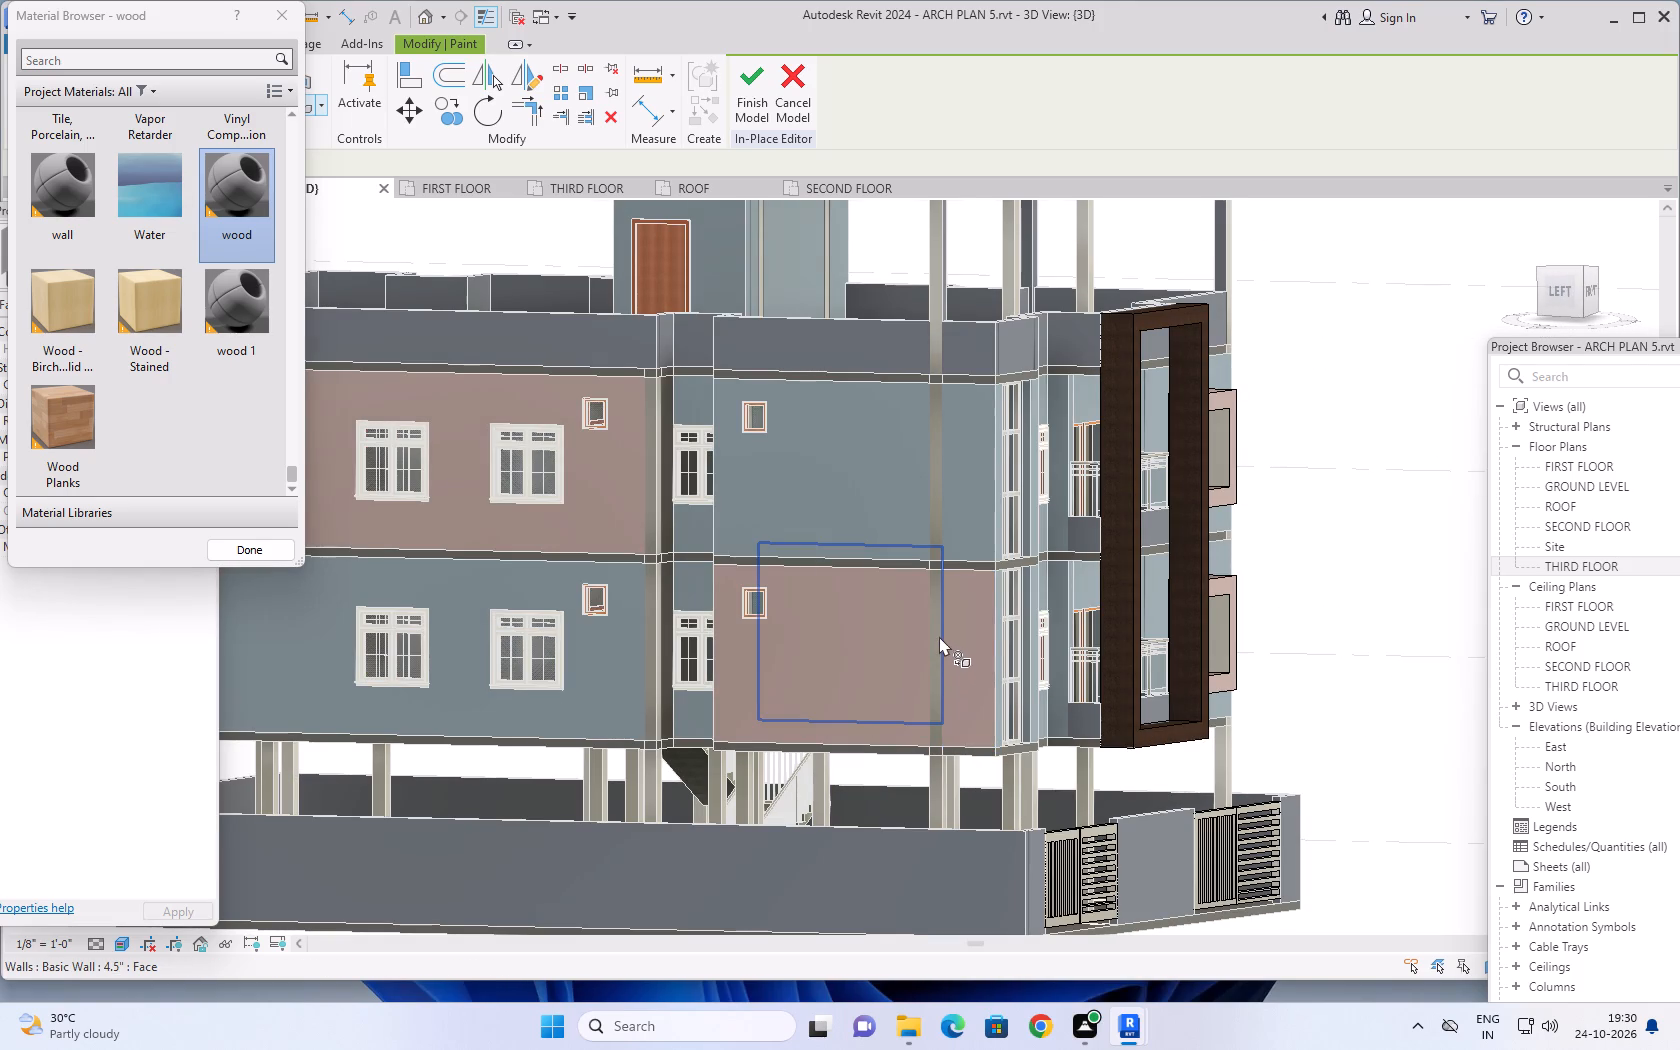
{"action": "scroll", "coordinate": [938, 638], "scroll_direction": "up", "scroll_amount": 6}
{"action": "left_click", "coordinate": [927, 647]}
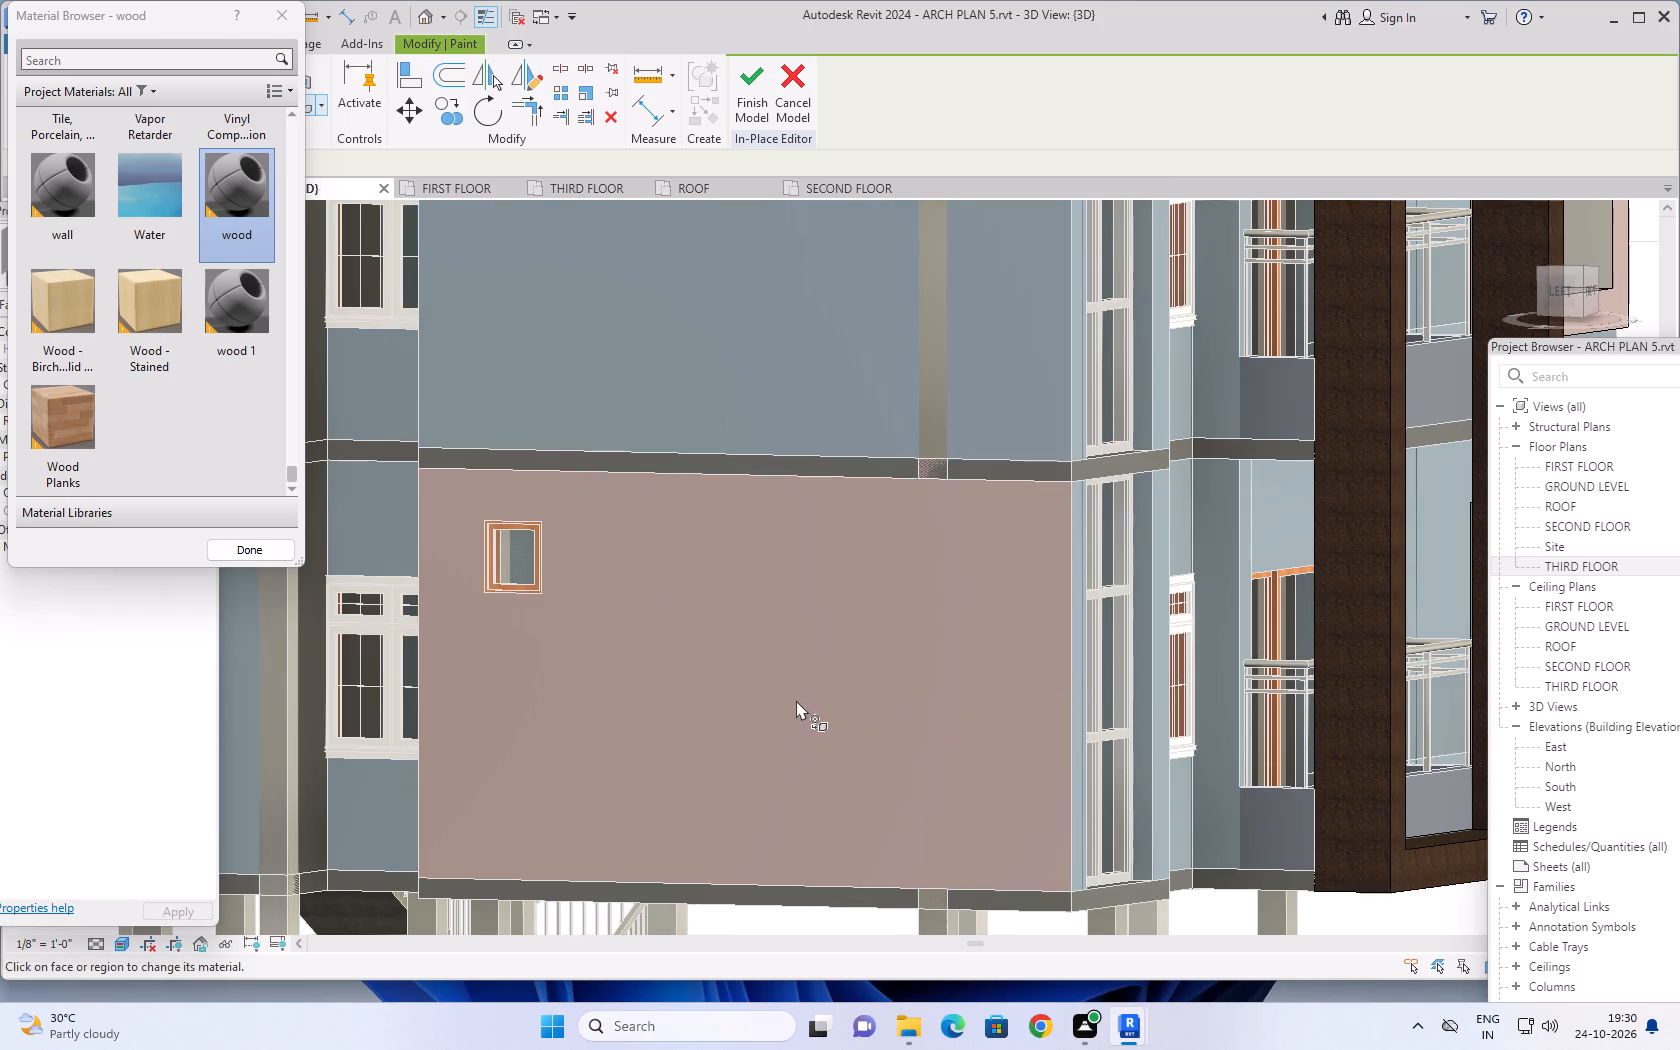
Paint the lower-floor back elevation with wood: the wall beside the staircase and the wall panels around the other large window.
{"action": "scroll", "coordinate": [744, 676], "scroll_direction": "down", "scroll_amount": 3}
{"action": "middle_click_drag", "start_coordinate": [700, 682], "coordinate": [850, 698], "text": "shift"}
{"action": "scroll", "coordinate": [852, 698], "scroll_direction": "down", "scroll_amount": 4}
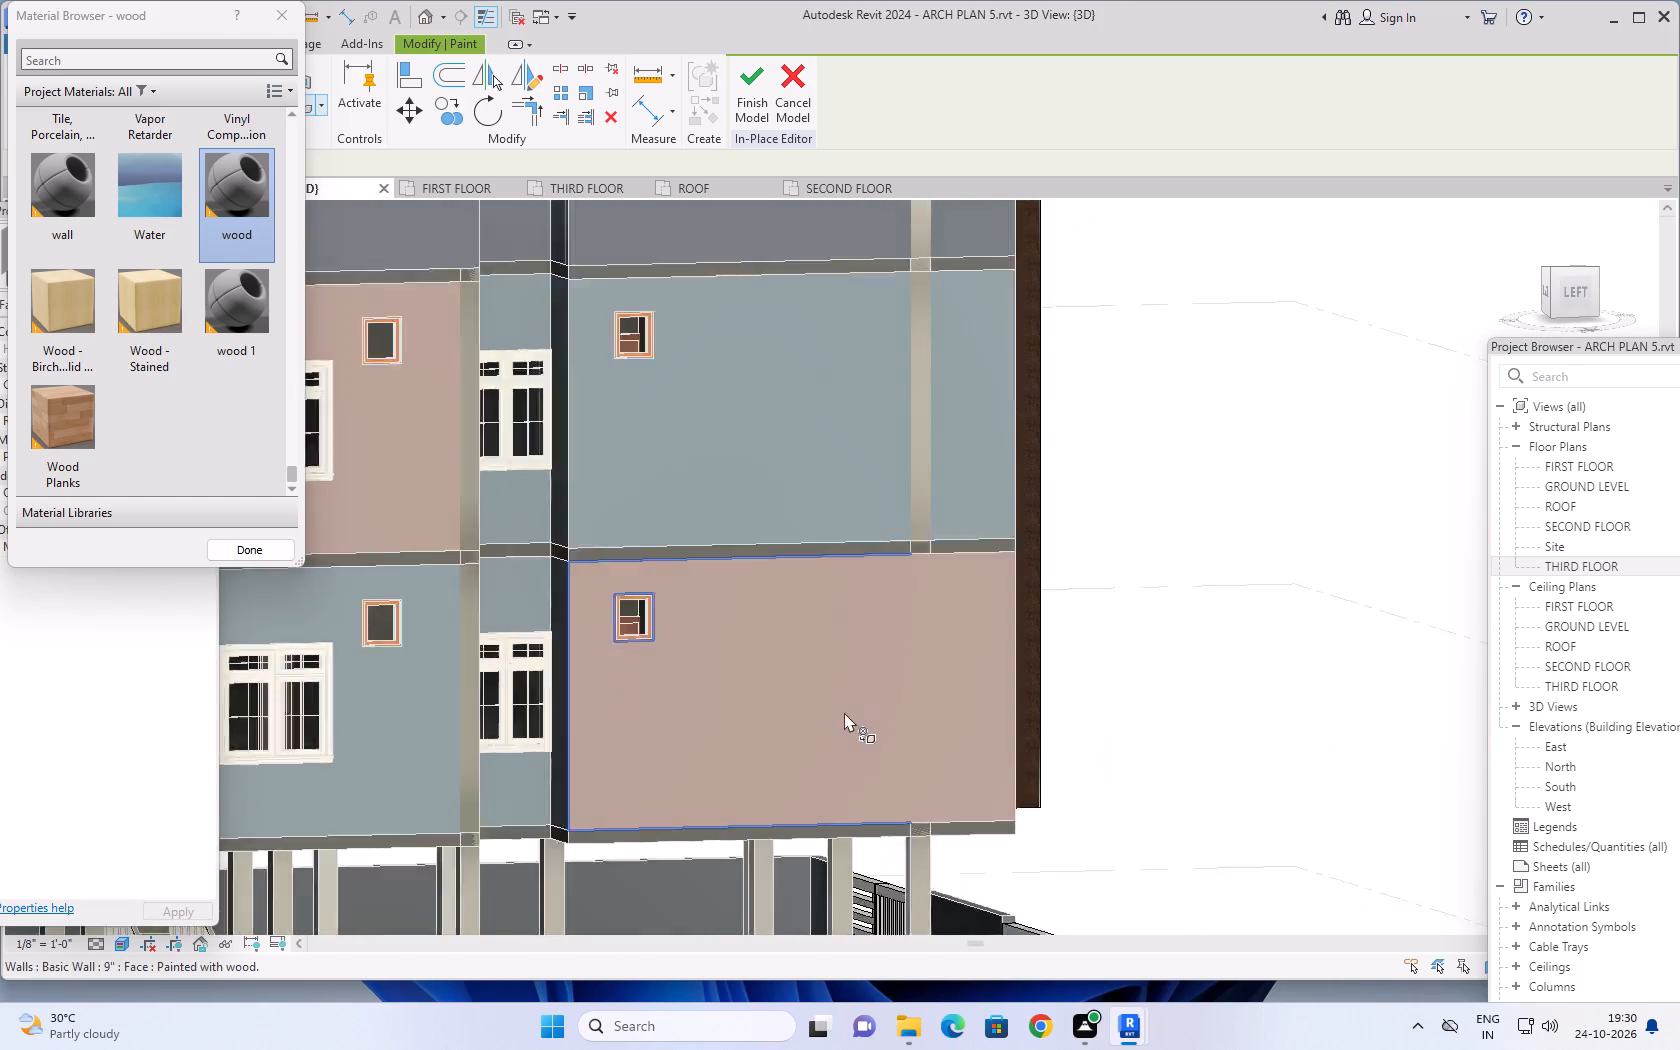
{"action": "scroll", "coordinate": [761, 698], "scroll_direction": "down", "scroll_amount": 5}
{"action": "middle_click_drag", "start_coordinate": [768, 713], "coordinate": [1037, 689], "text": "shift"}
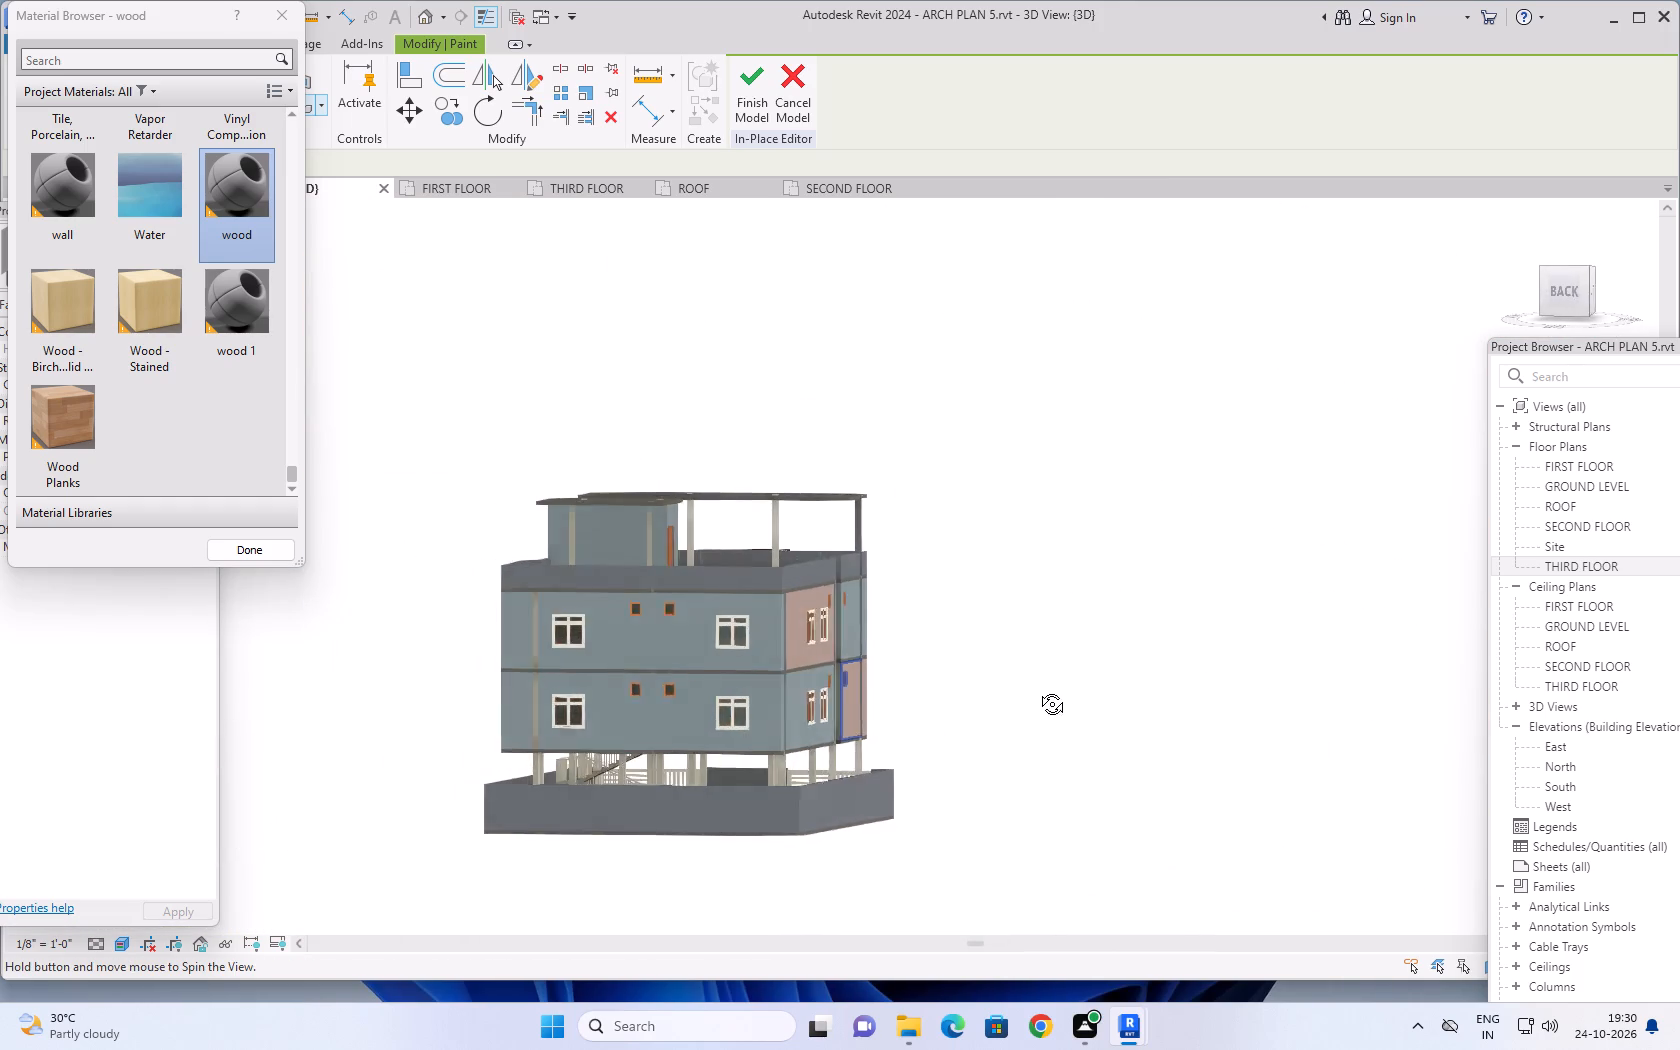
{"action": "middle_click_drag", "start_coordinate": [1037, 689], "coordinate": [1046, 690], "text": "shift"}
{"action": "left_click", "coordinate": [669, 708]}
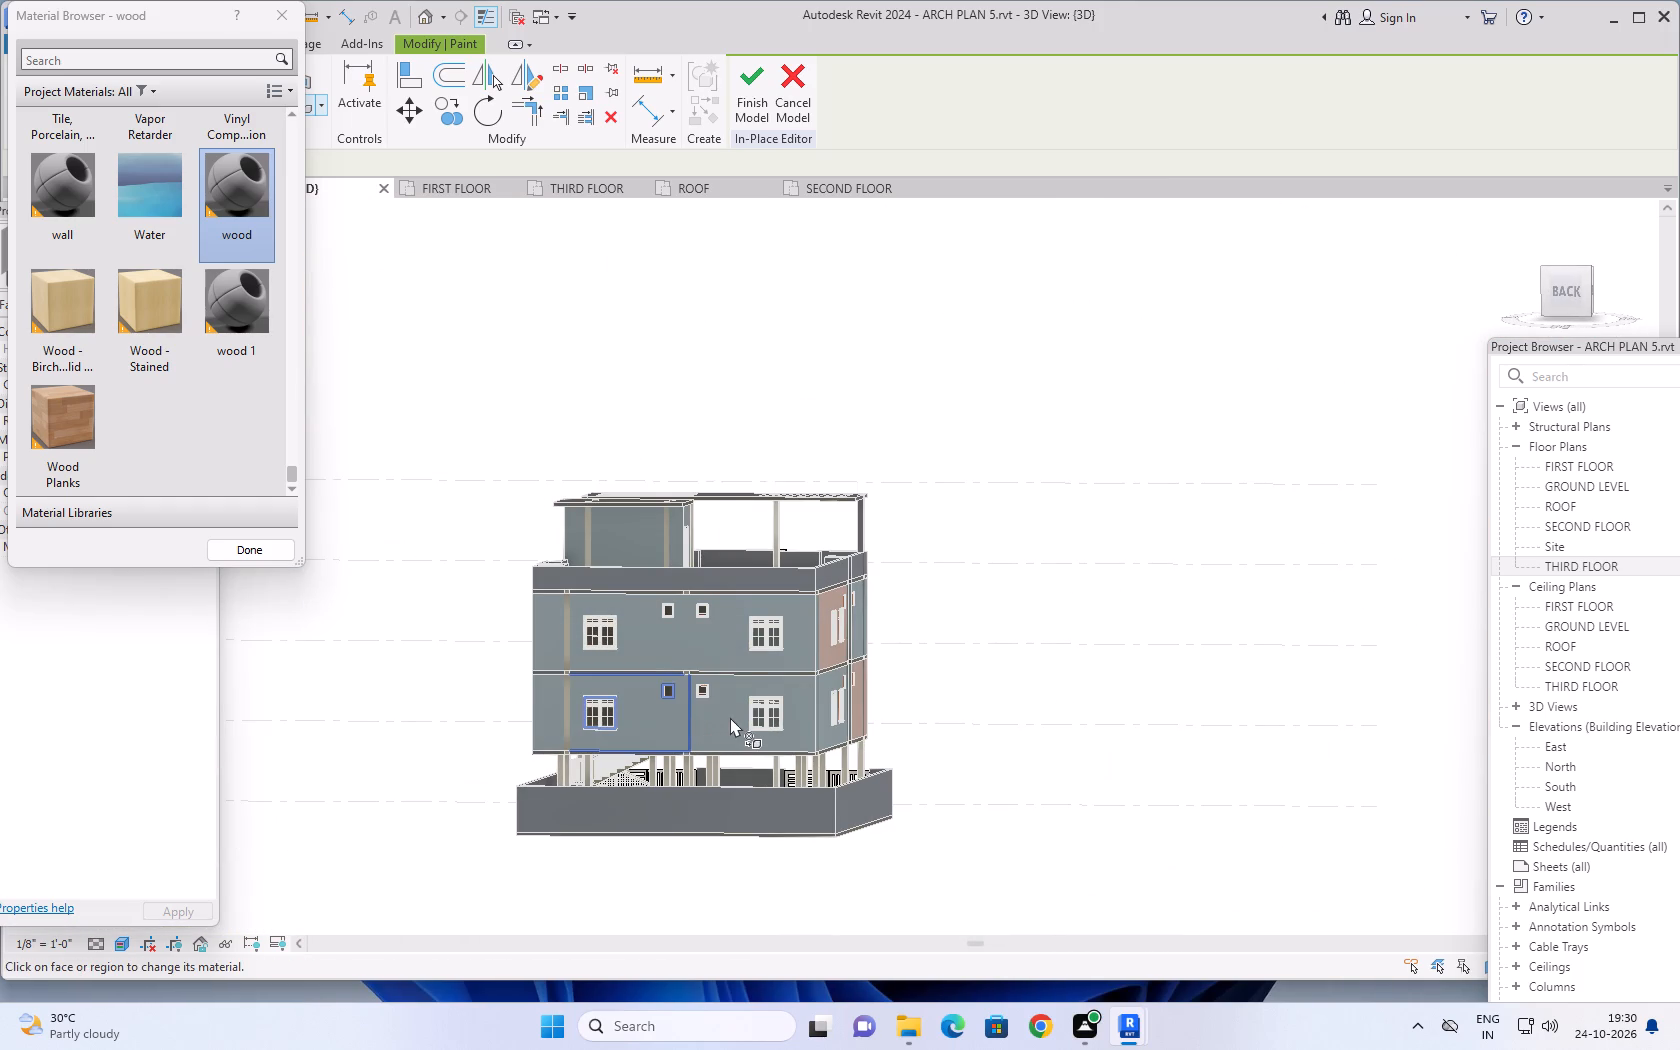
{"action": "scroll", "coordinate": [743, 719], "scroll_direction": "up", "scroll_amount": 5}
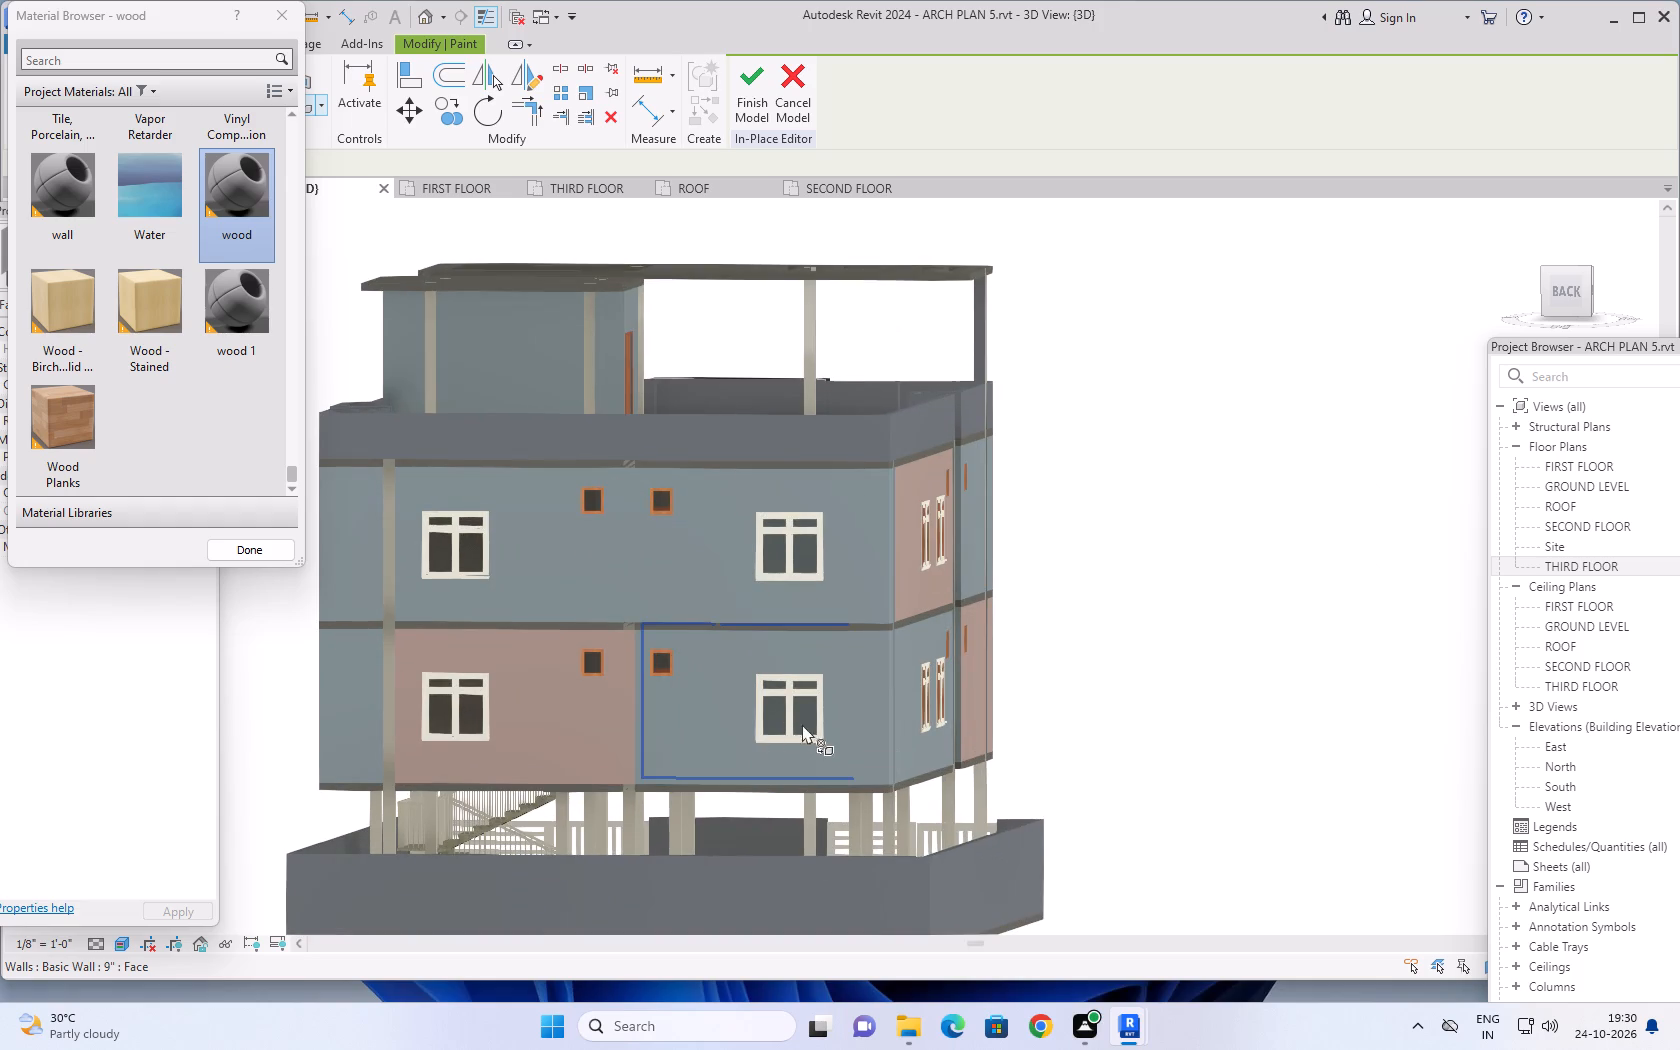
{"action": "left_click", "coordinate": [741, 758]}
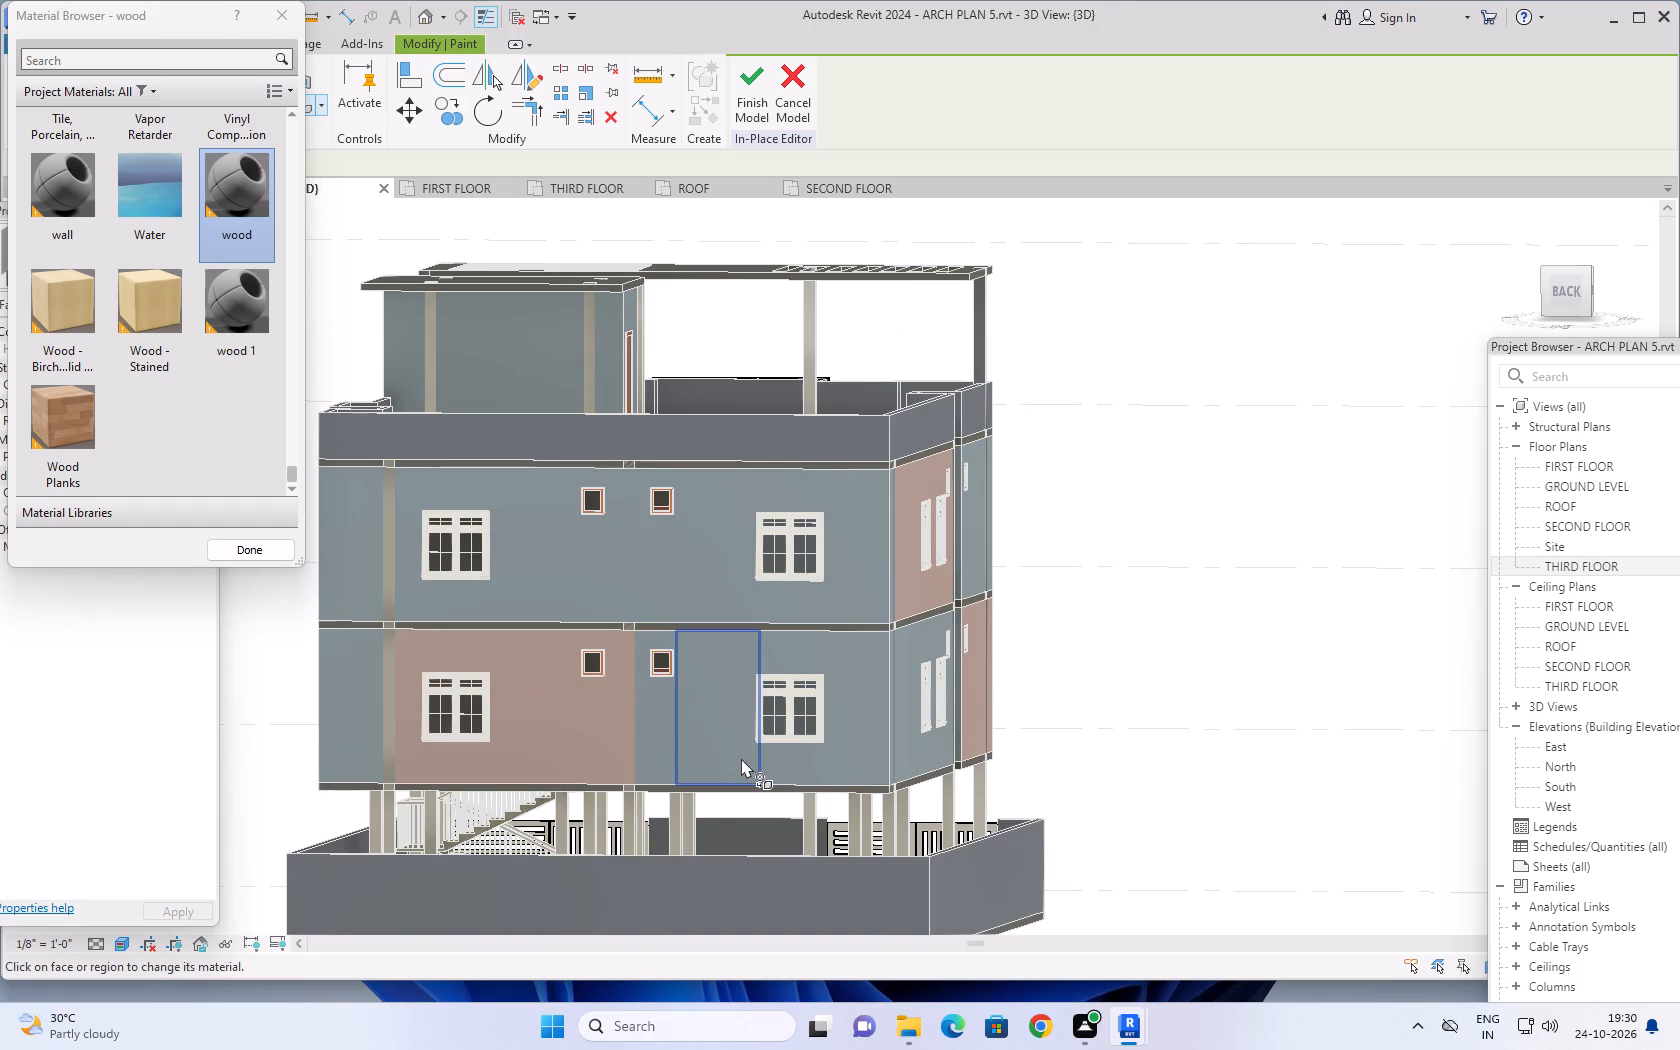
{"action": "left_click", "coordinate": [800, 765]}
{"action": "left_click", "coordinate": [853, 767]}
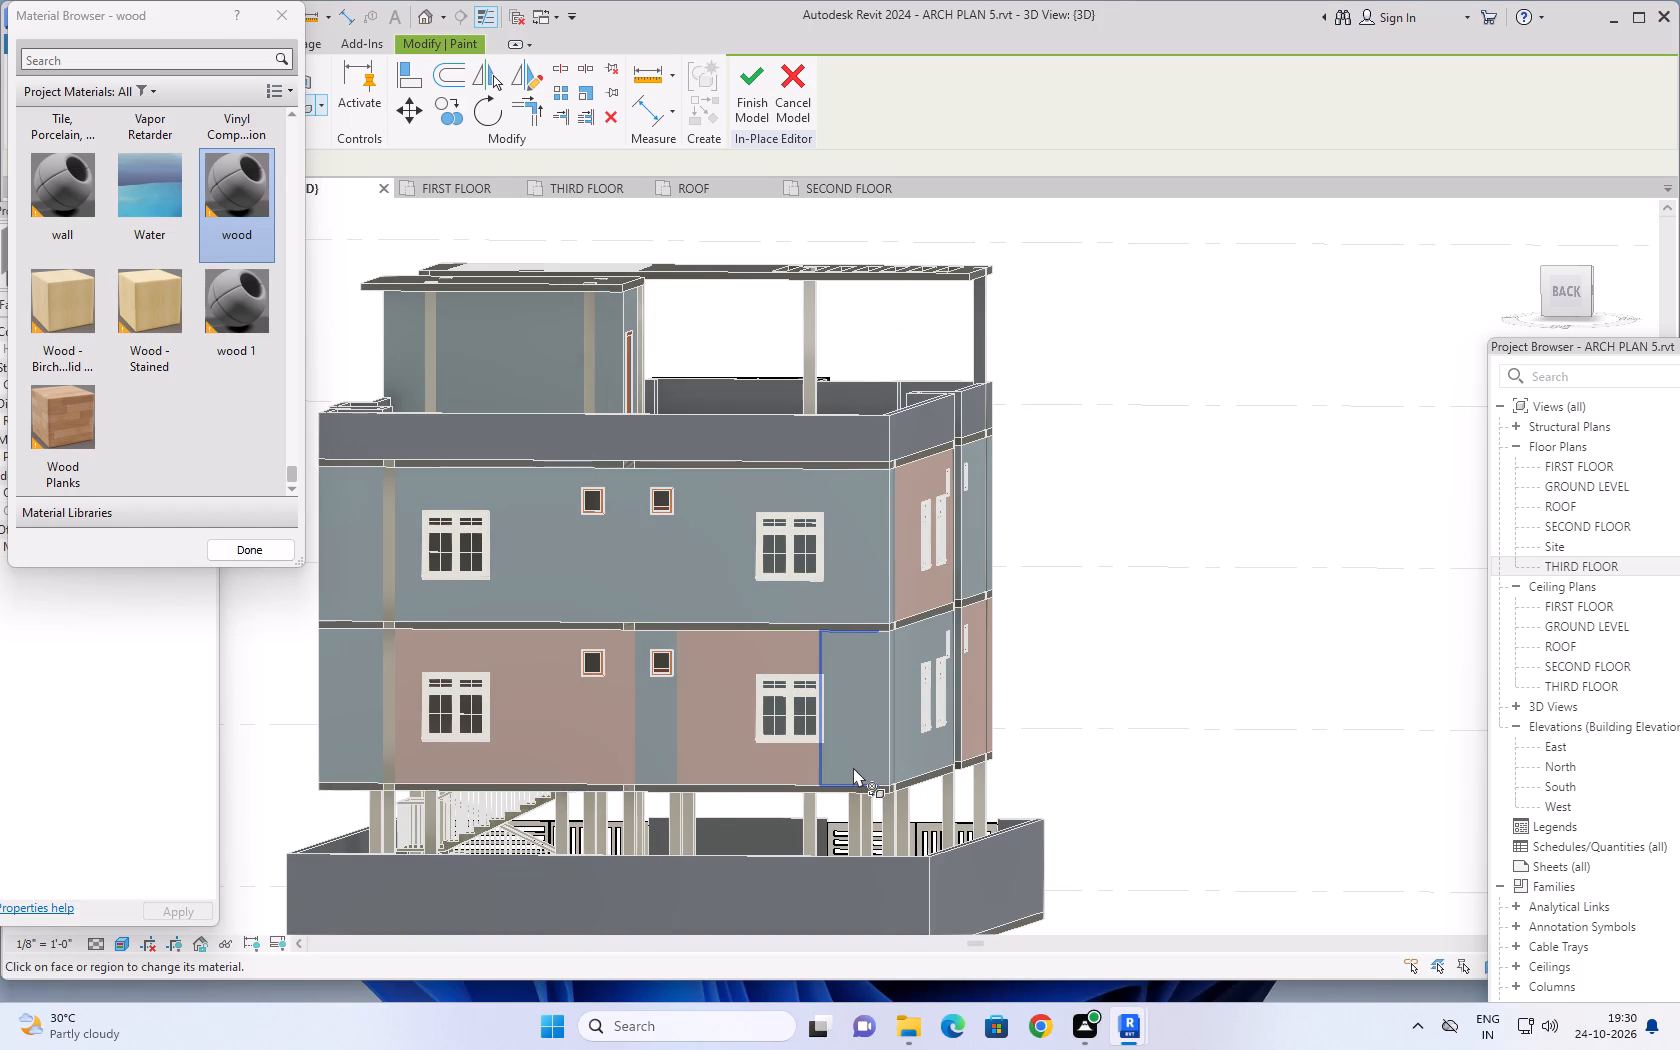
Finish the lower-floor back wall in wood by painting the central strips, the far end strip and the column face beside it.
{"action": "scroll", "coordinate": [797, 755], "scroll_direction": "down", "scroll_amount": 2}
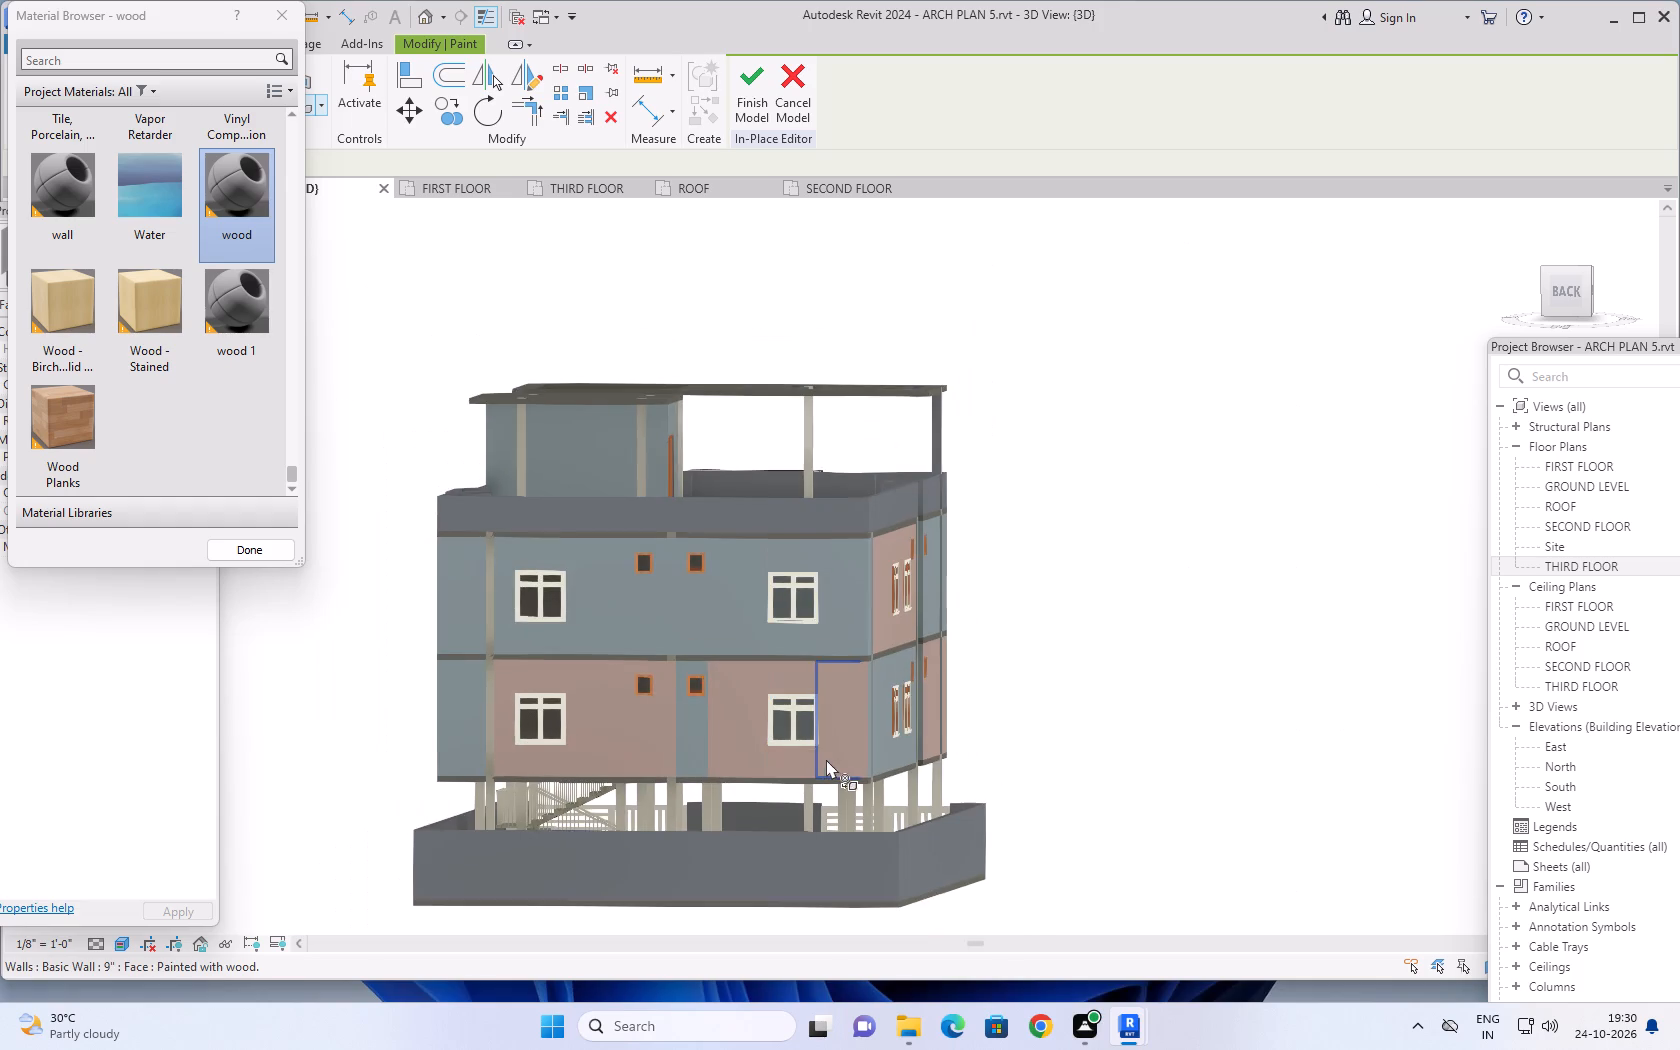
{"action": "scroll", "coordinate": [694, 752], "scroll_direction": "up", "scroll_amount": 2}
{"action": "left_click", "coordinate": [693, 755]}
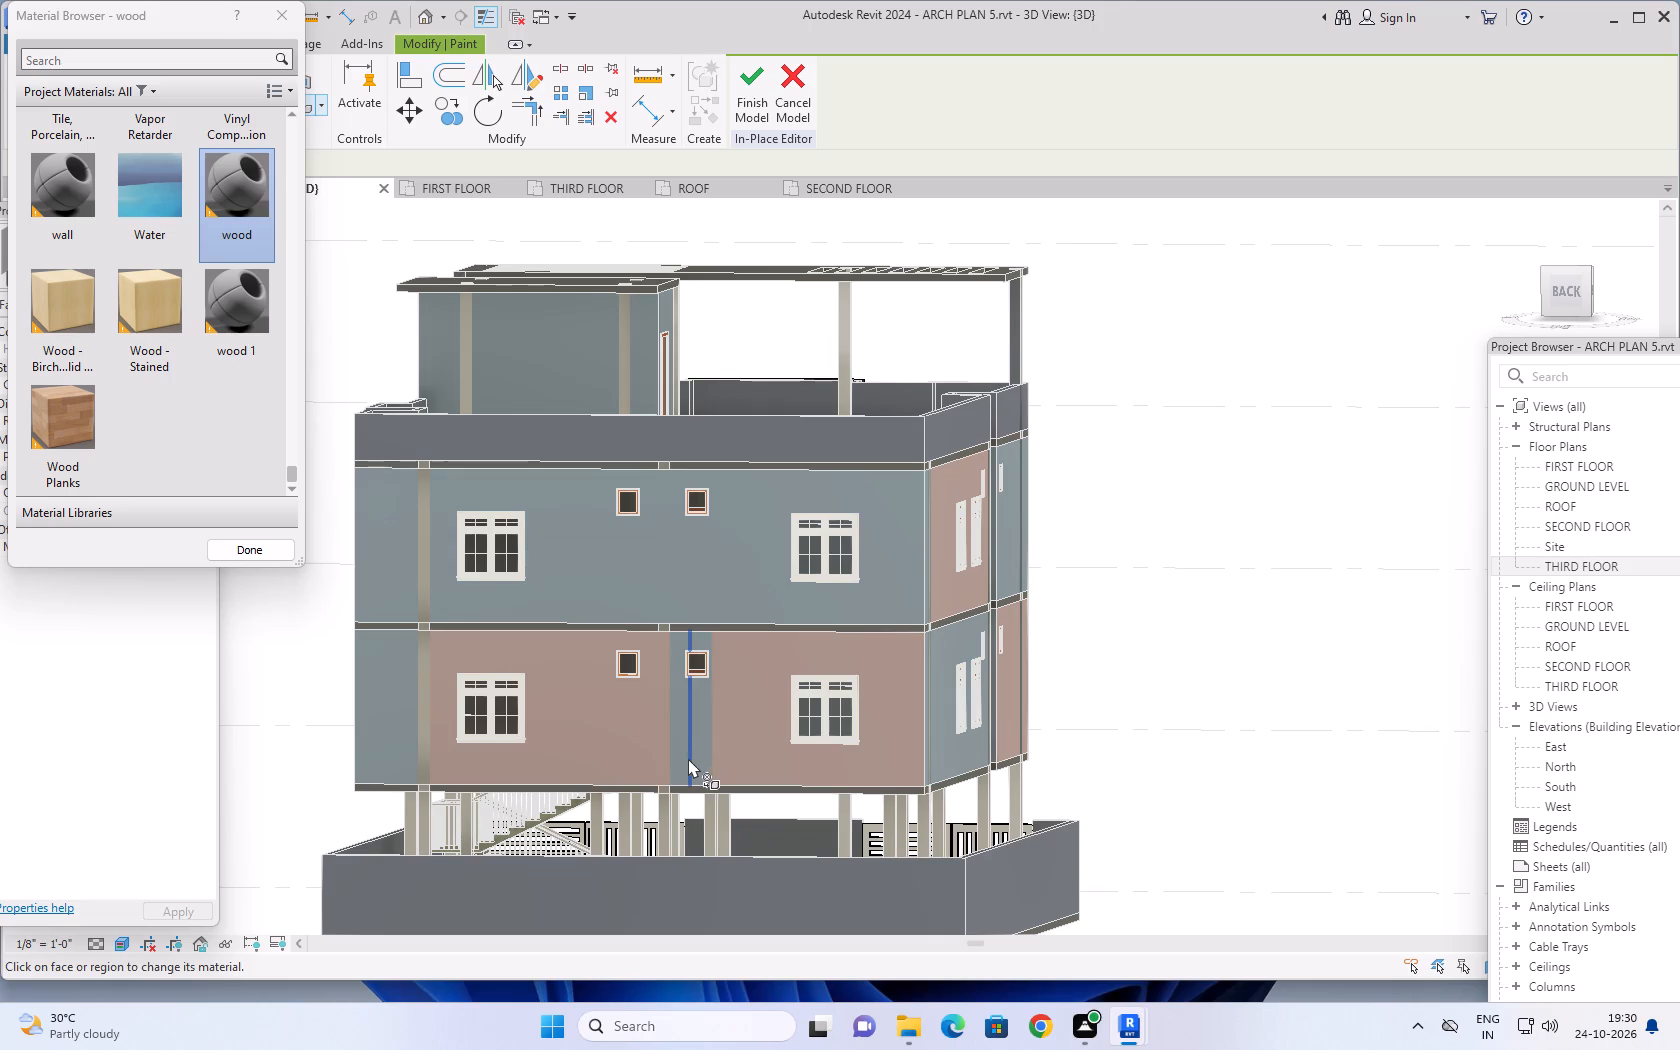
{"action": "left_click", "coordinate": [680, 760]}
{"action": "left_click", "coordinate": [700, 759]}
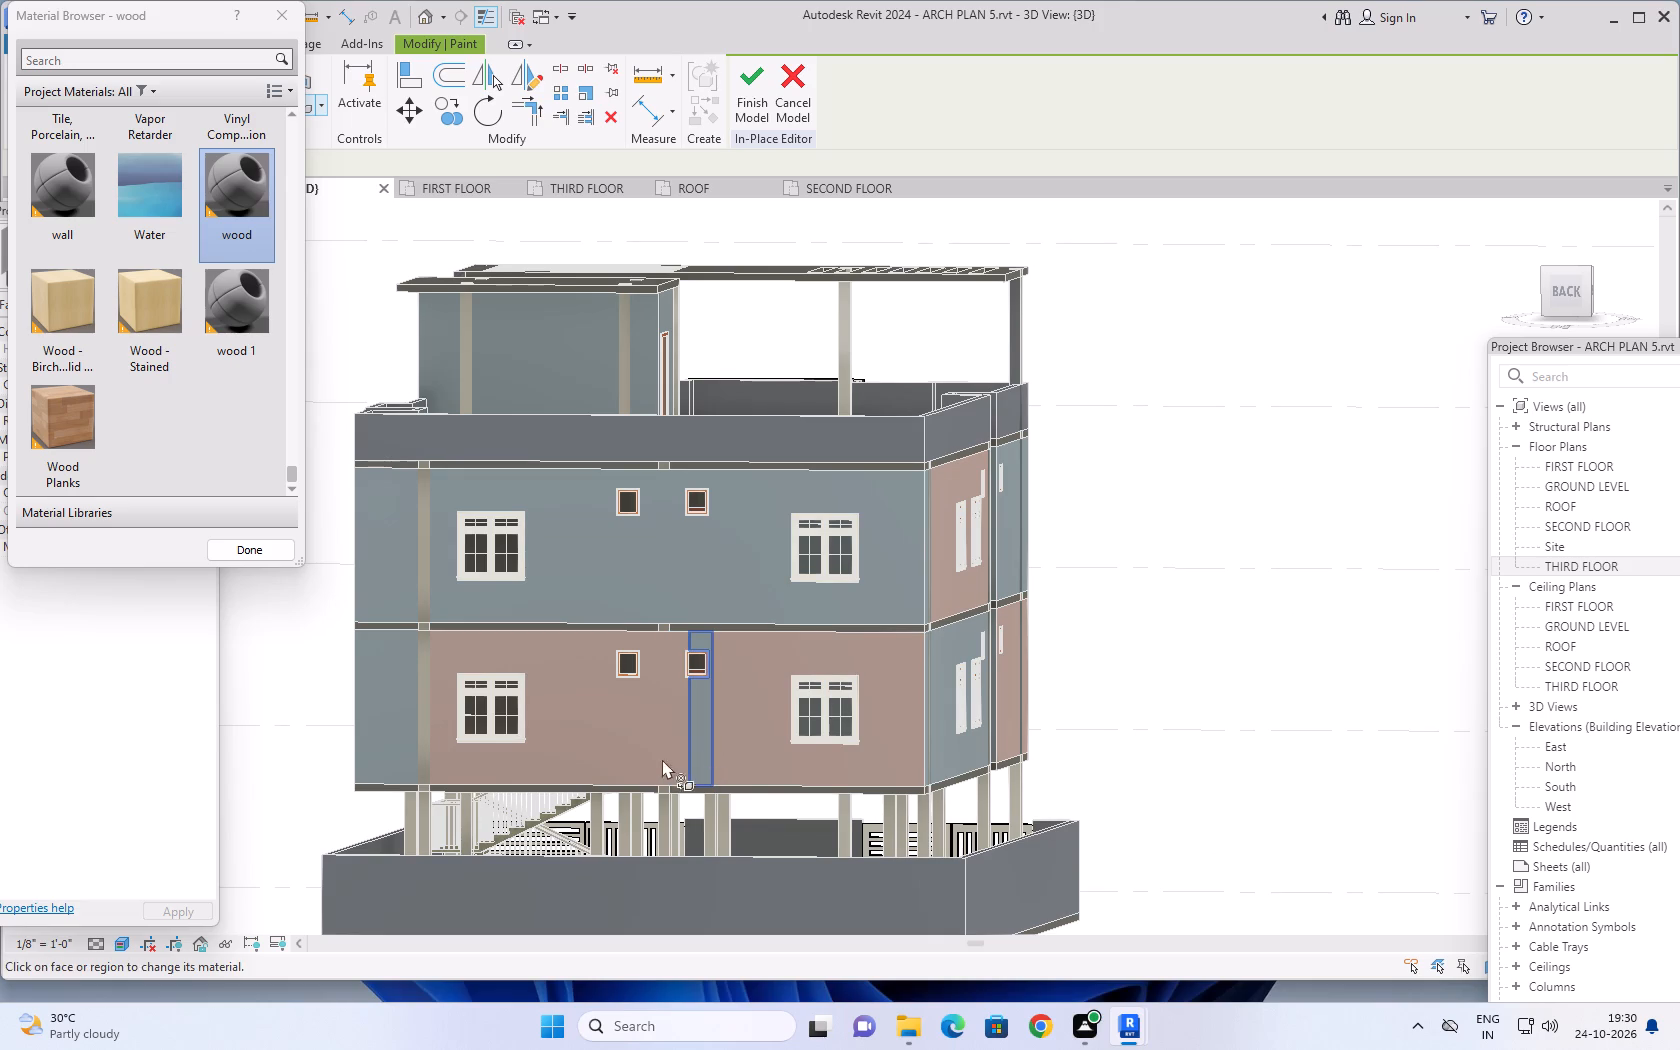
{"action": "scroll", "coordinate": [610, 746], "scroll_direction": "down", "scroll_amount": 2}
{"action": "middle_click_drag", "start_coordinate": [642, 740], "coordinate": [870, 738]}
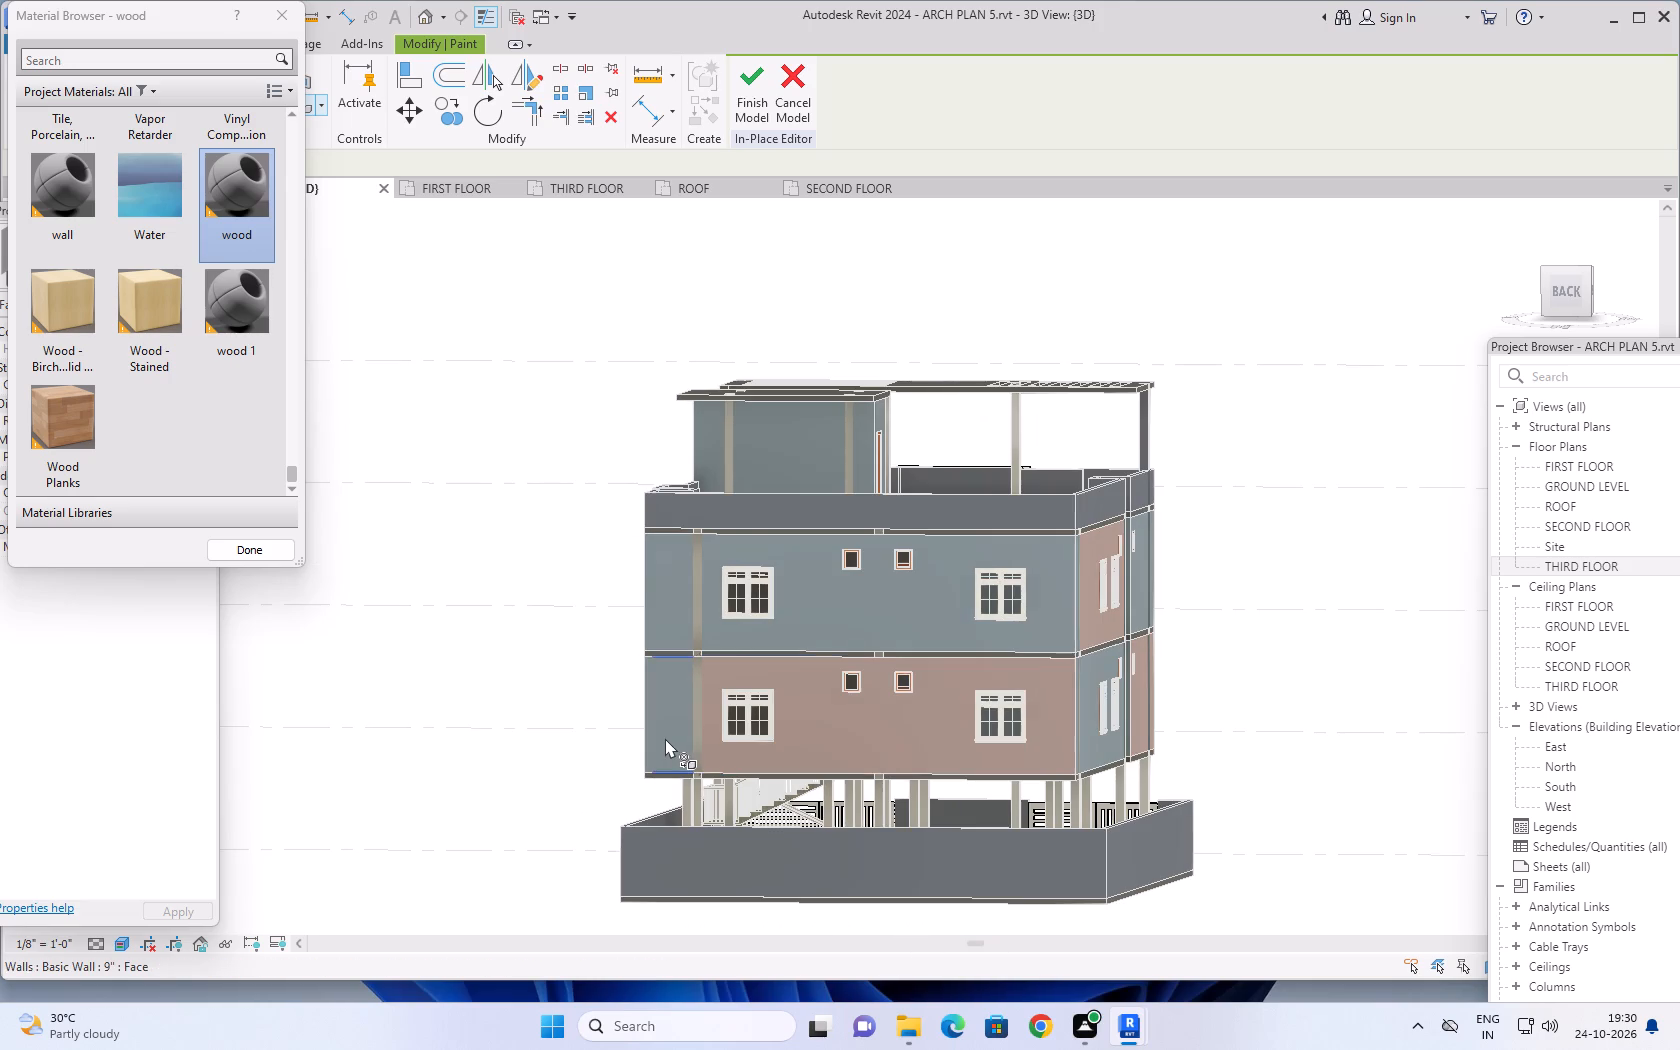
{"action": "left_click", "coordinate": [665, 738]}
{"action": "scroll", "coordinate": [698, 735], "scroll_direction": "up", "scroll_amount": 4}
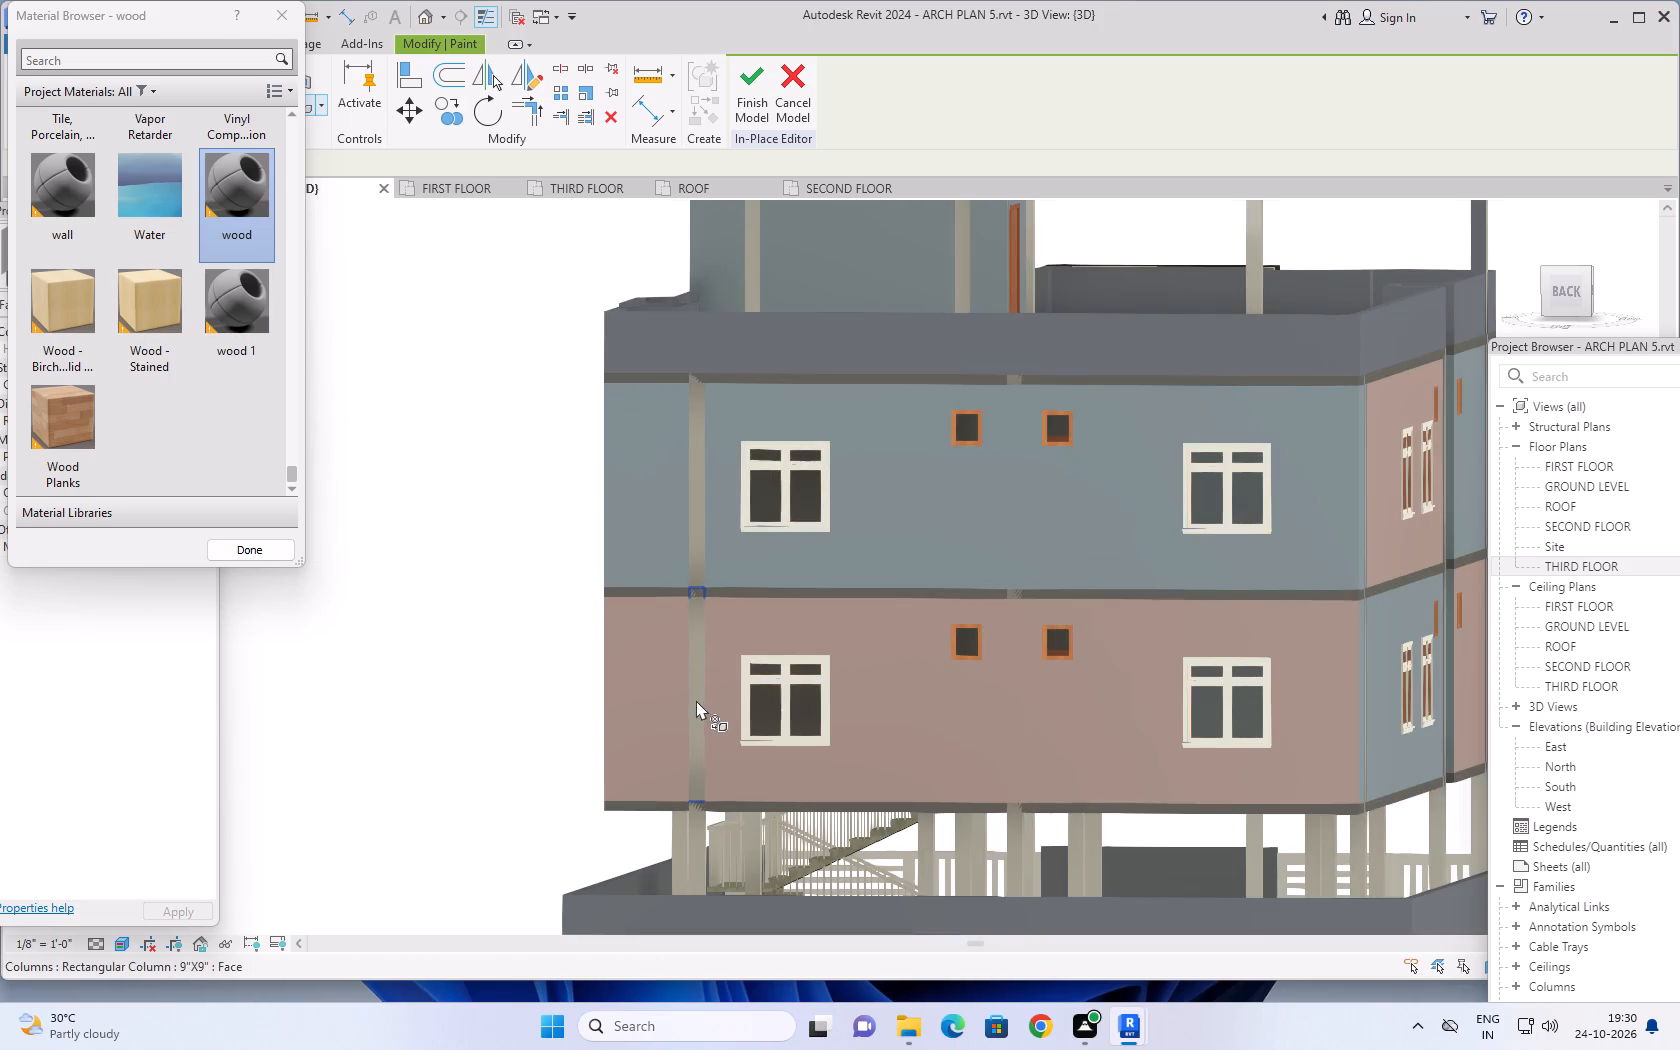
{"action": "left_click", "coordinate": [696, 691]}
{"action": "scroll", "coordinate": [654, 735], "scroll_direction": "down", "scroll_amount": 2}
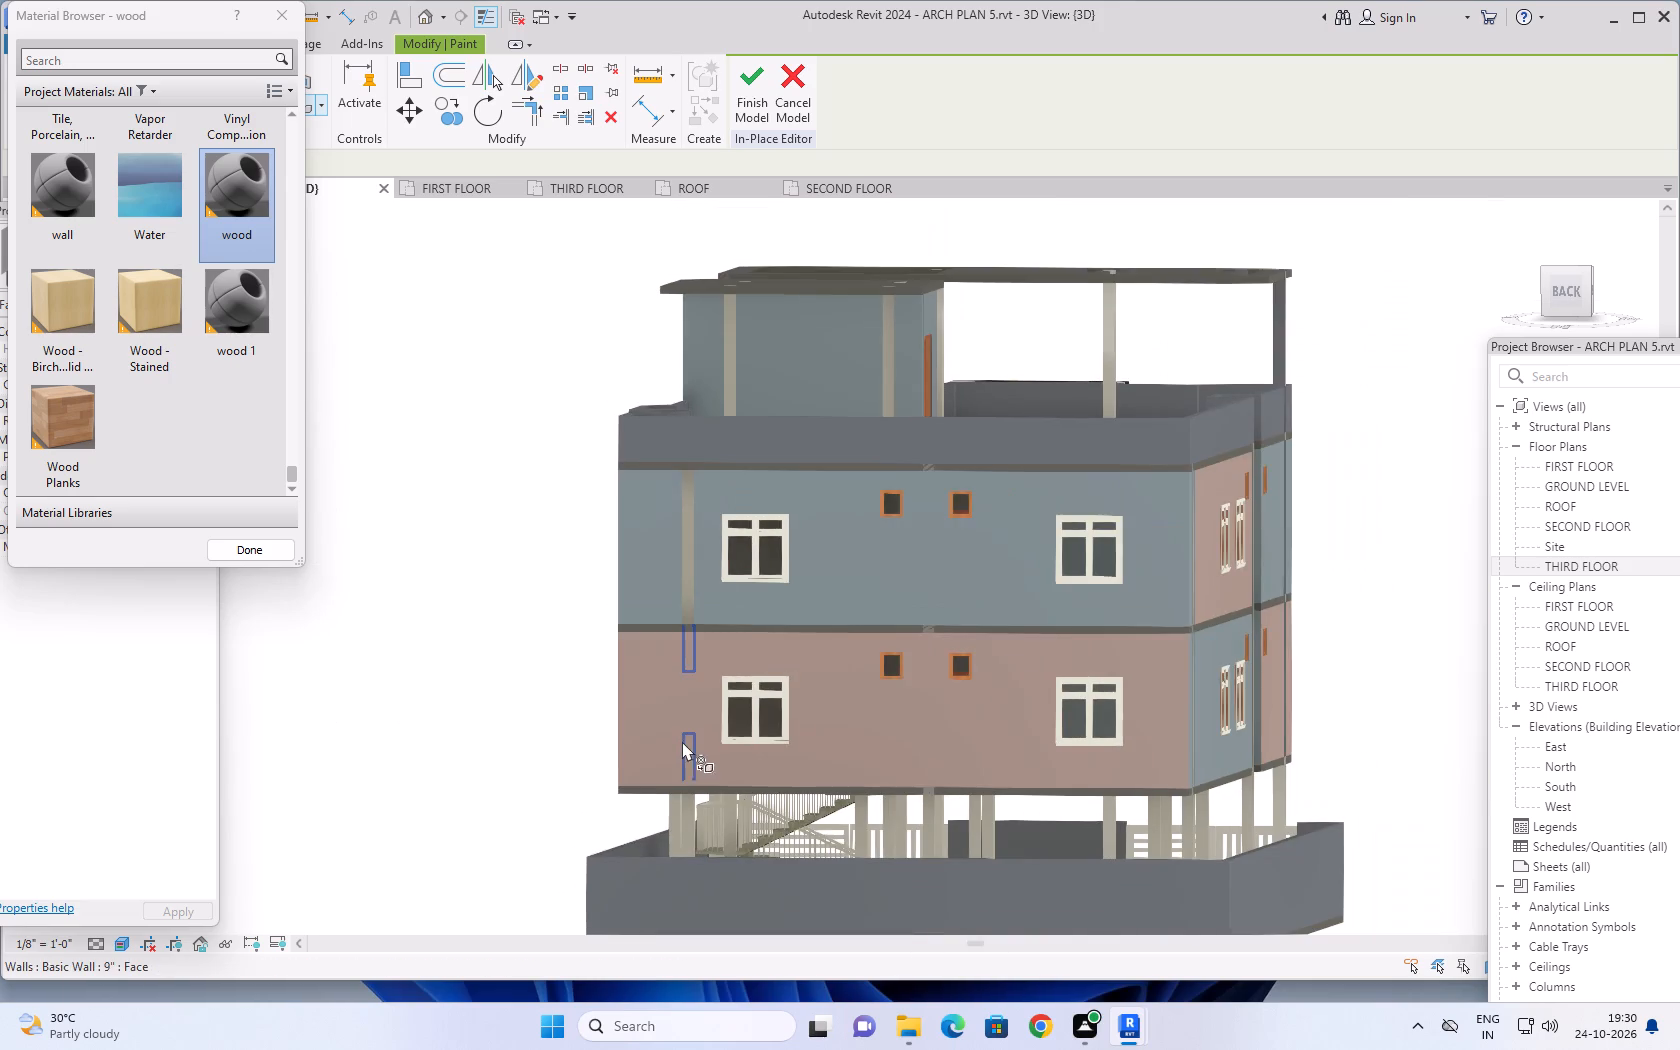
Paint the upper-floor wall on both sides of the staircase glazing on the right elevation with the wood material.
{"action": "middle_click_drag", "start_coordinate": [682, 736], "coordinate": [1042, 755], "text": "shift"}
{"action": "scroll", "coordinate": [984, 712], "scroll_direction": "down", "scroll_amount": 2}
{"action": "middle_click_drag", "start_coordinate": [891, 710], "coordinate": [759, 761]}
{"action": "middle_click_drag", "start_coordinate": [833, 800], "coordinate": [824, 745], "text": "shift"}
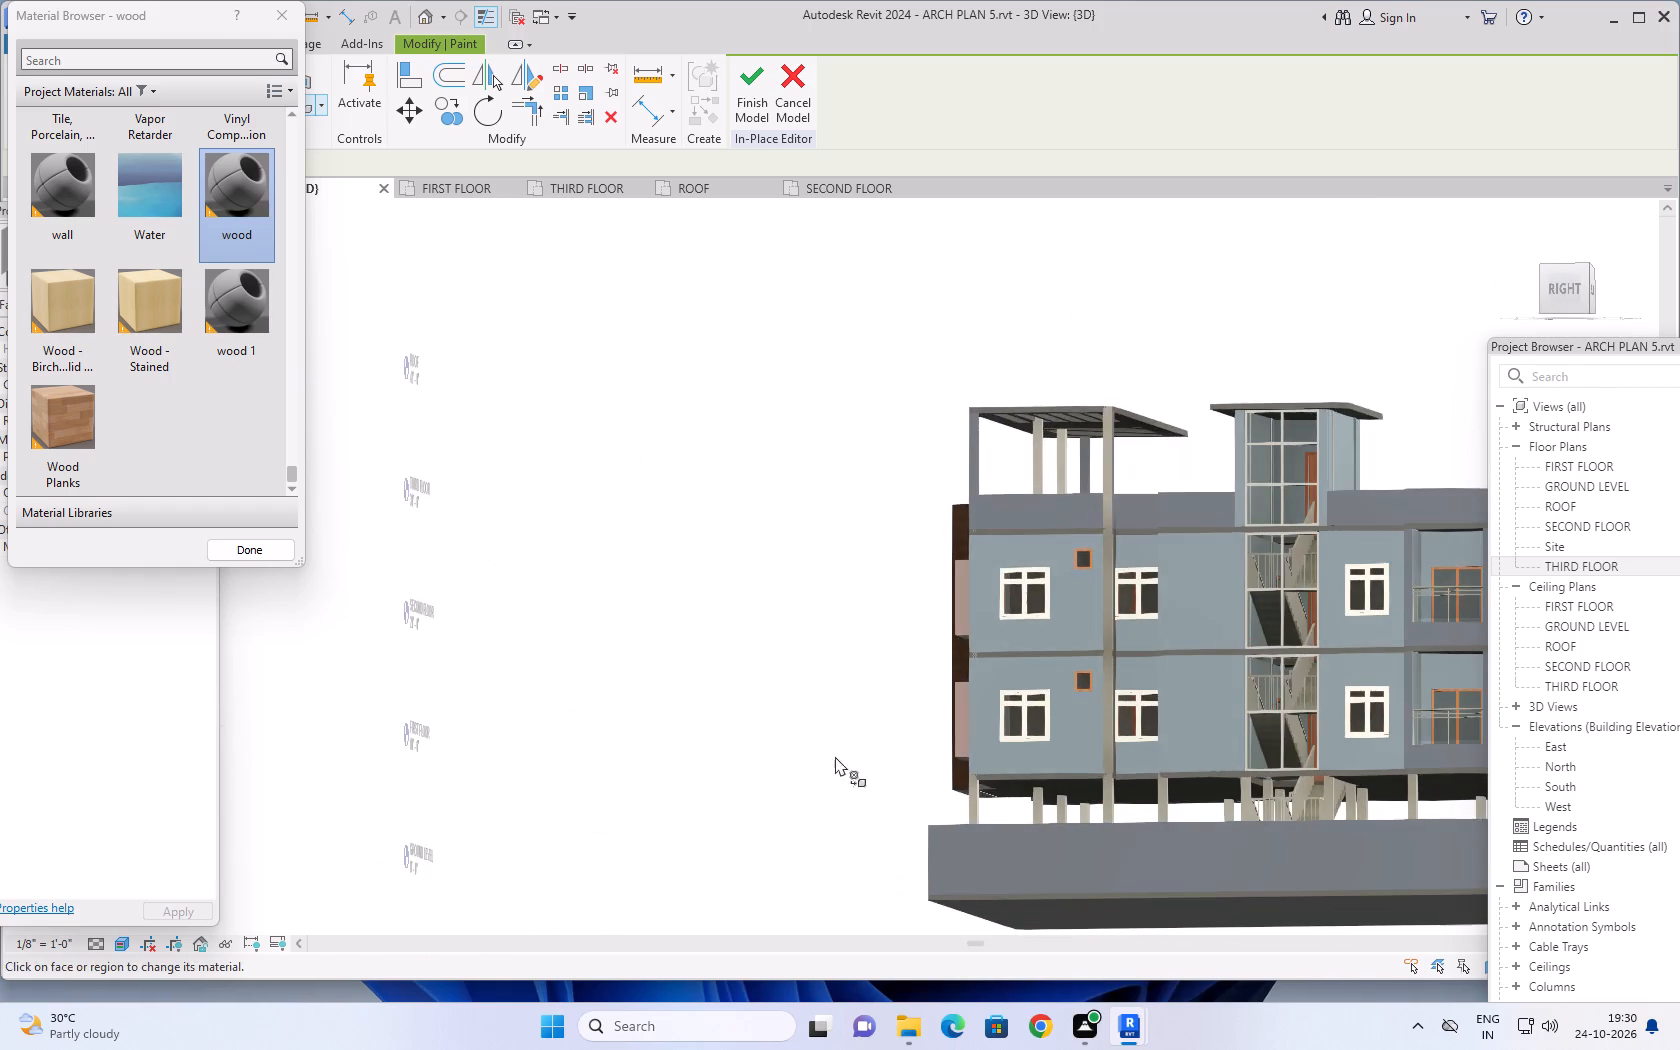
{"action": "scroll", "coordinate": [1067, 757], "scroll_direction": "down", "scroll_amount": 3}
{"action": "middle_click_drag", "start_coordinate": [1117, 731], "coordinate": [890, 809]}
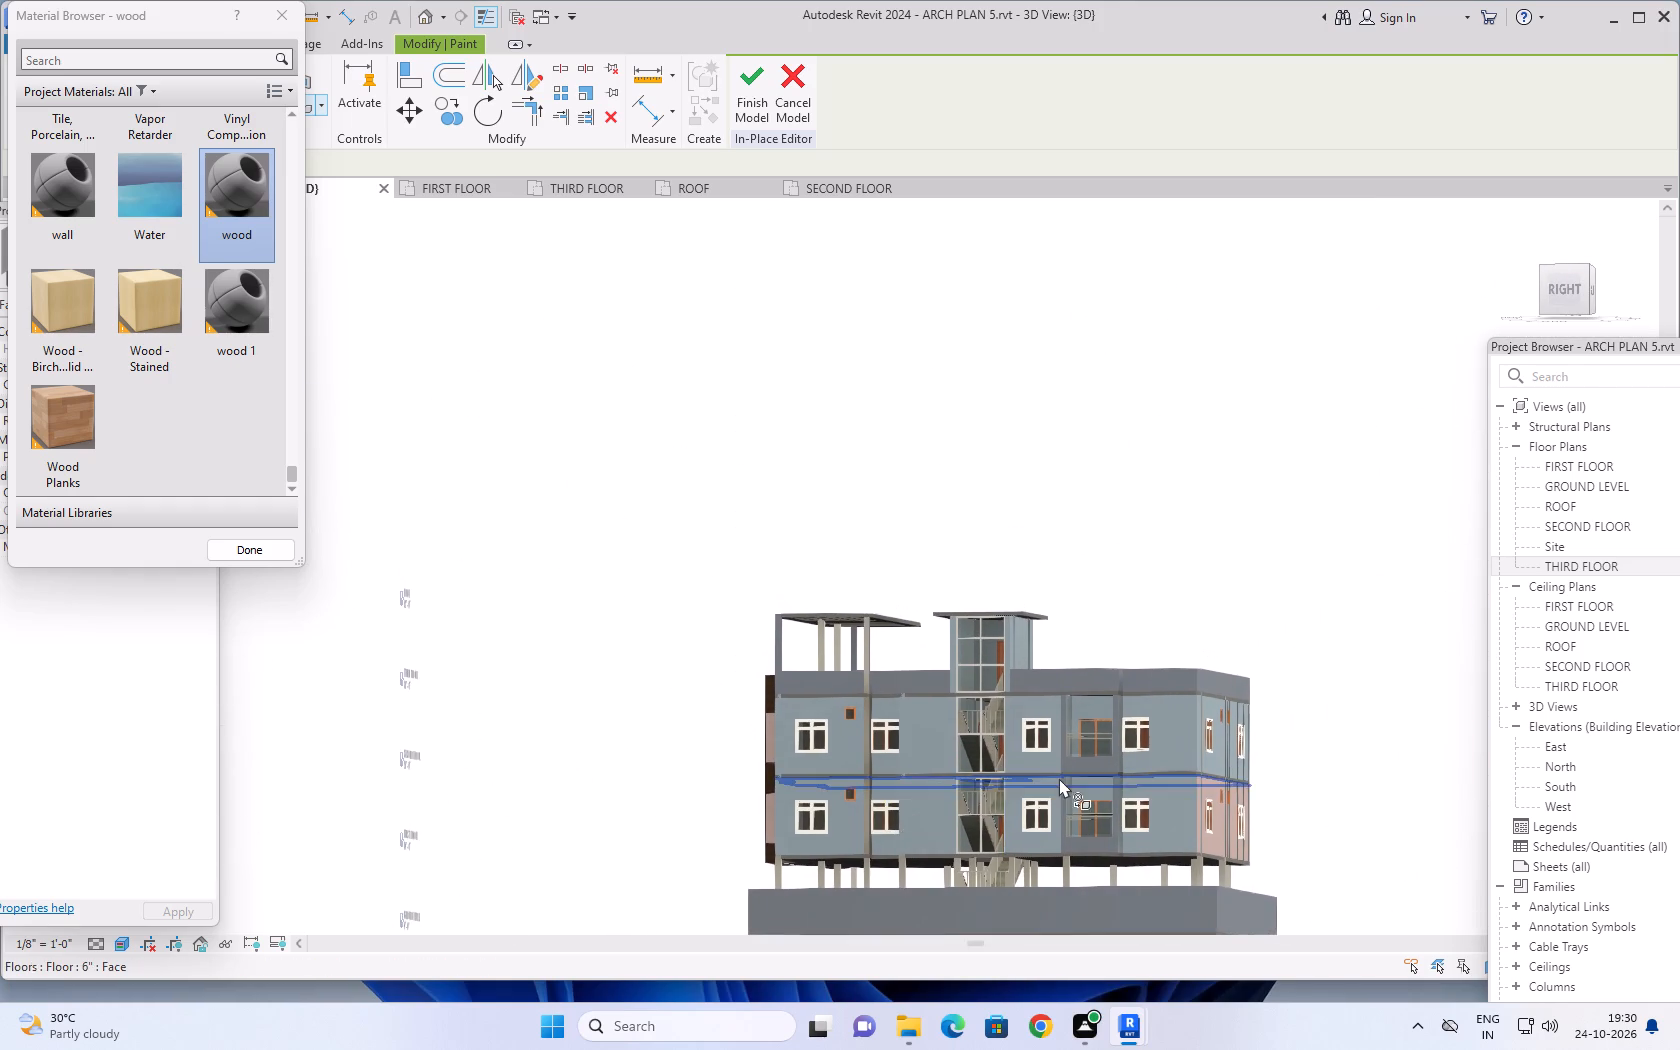
{"action": "middle_click_drag", "start_coordinate": [1059, 778], "coordinate": [1080, 836]}
{"action": "scroll", "coordinate": [1057, 755], "scroll_direction": "up", "scroll_amount": 3}
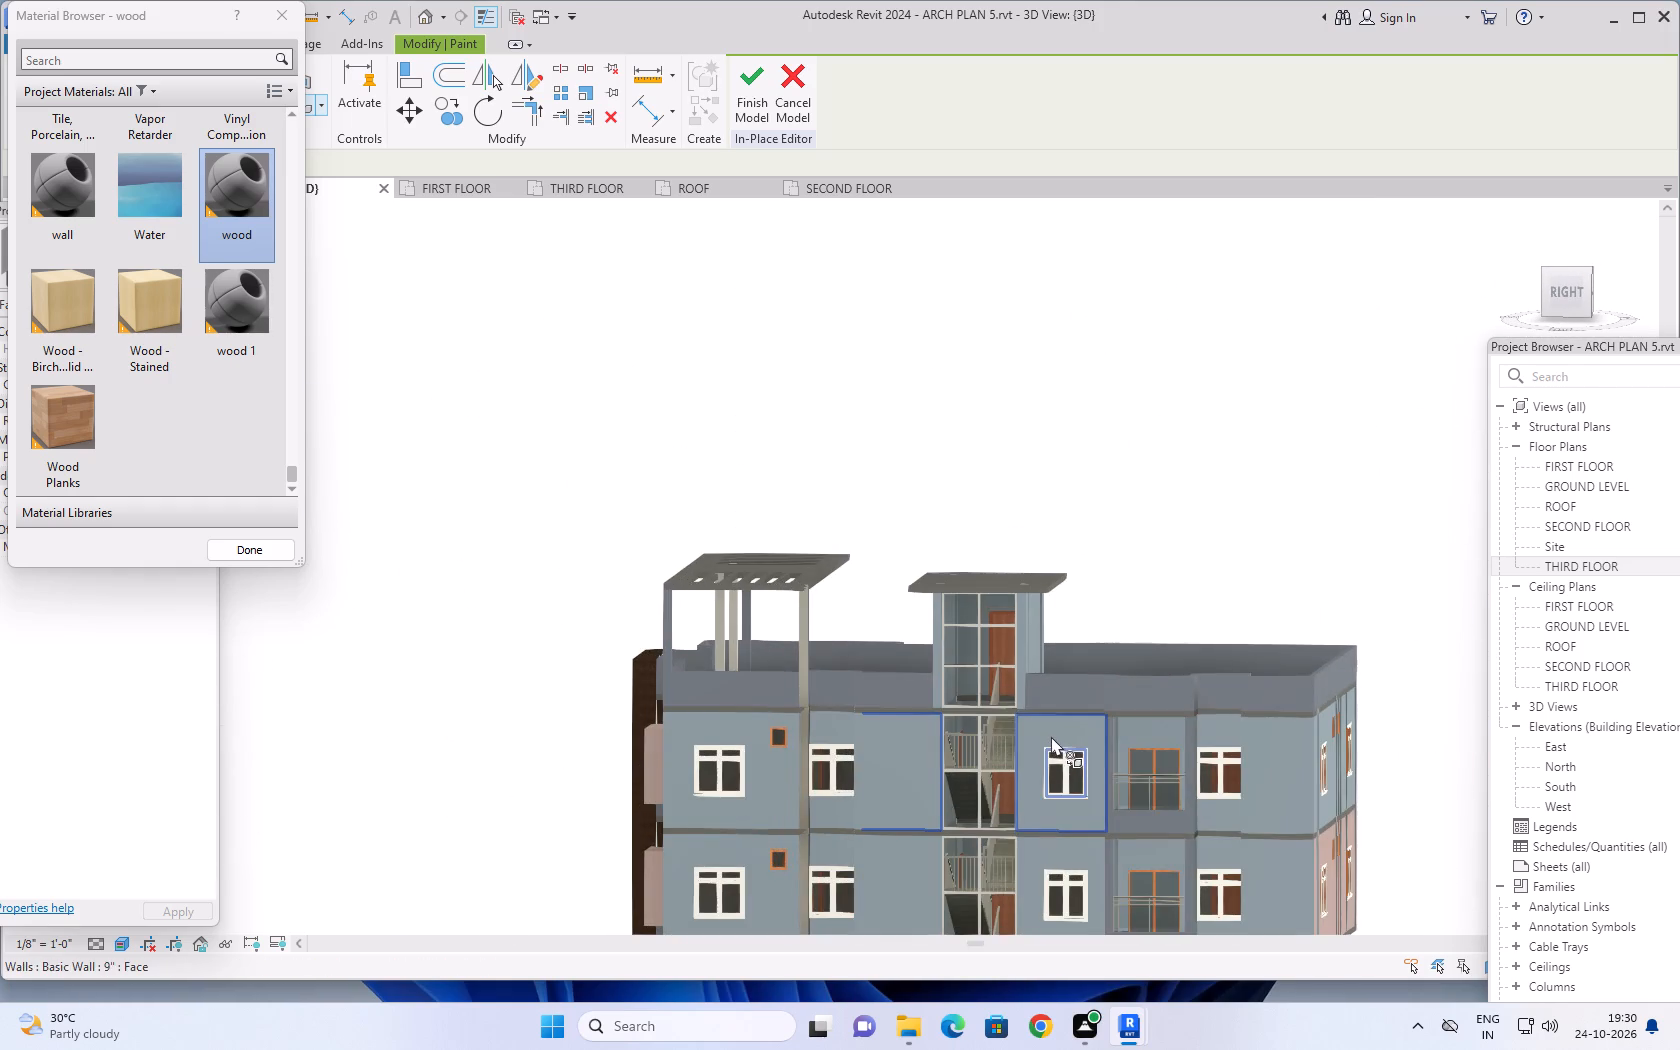
{"action": "left_click", "coordinate": [1051, 734]}
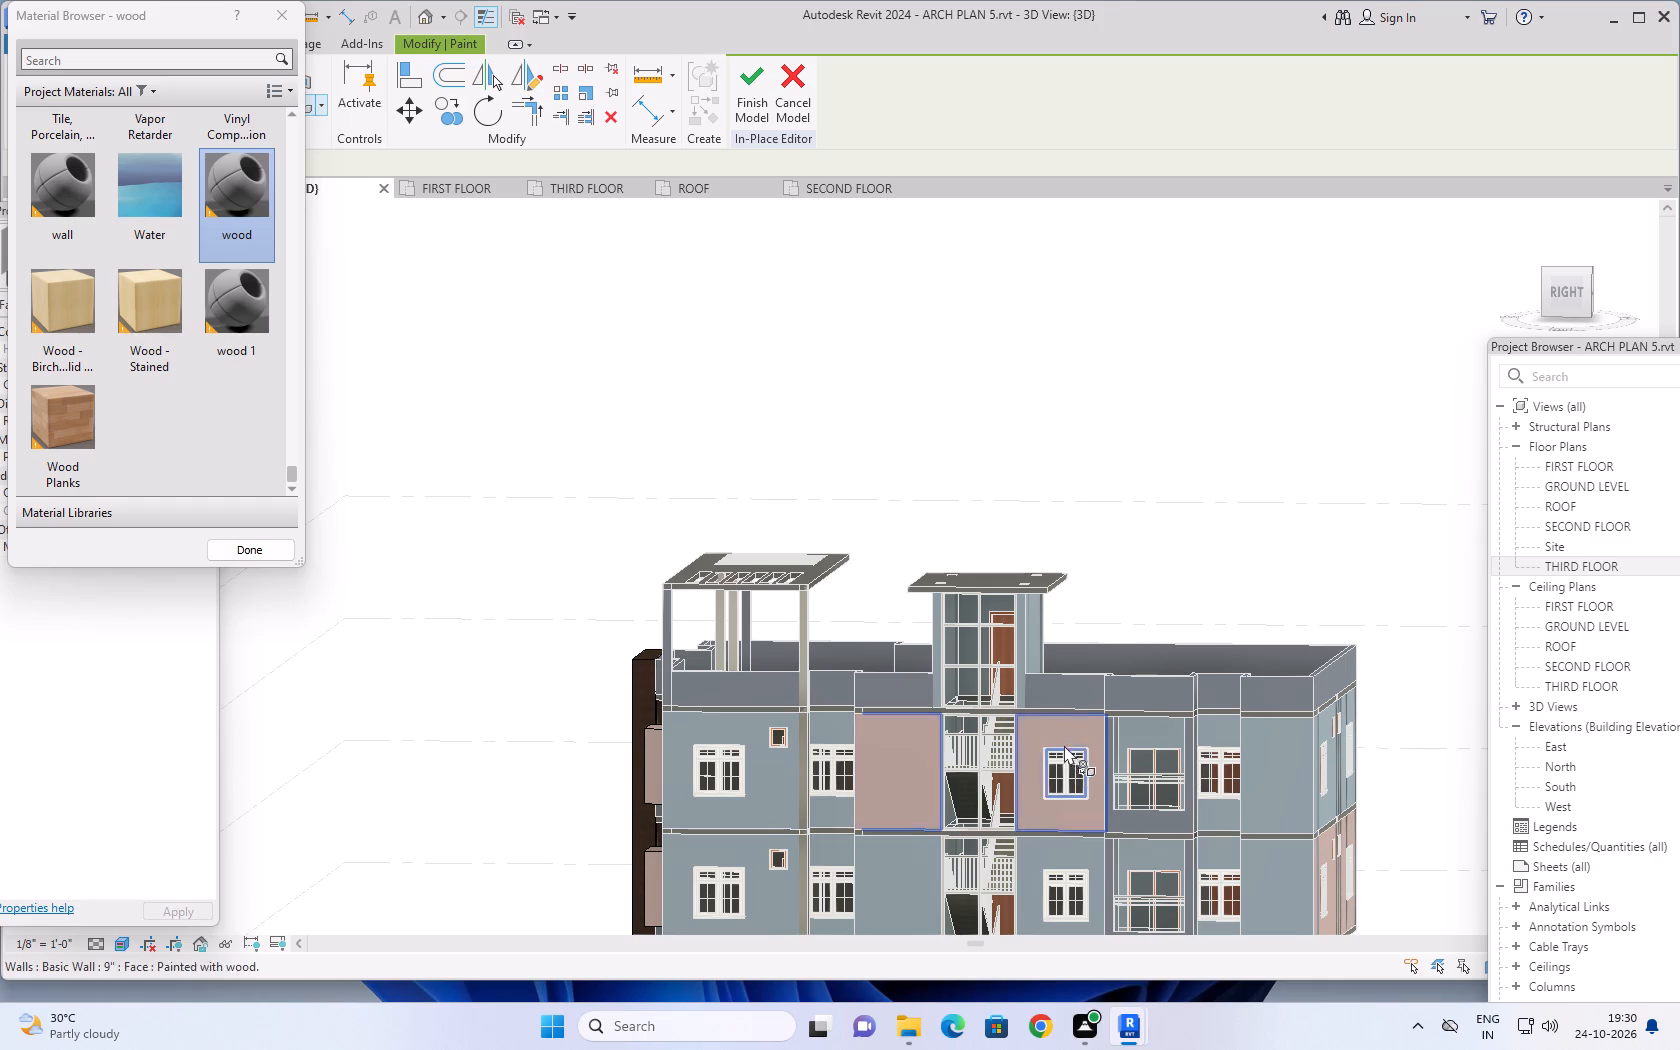
Paint the right elevation's lower-floor front and rear end walls, the adjoining rear window wall and the balcony's recessed wall with wood.
{"action": "middle_click_drag", "start_coordinate": [1236, 786], "coordinate": [1238, 602]}
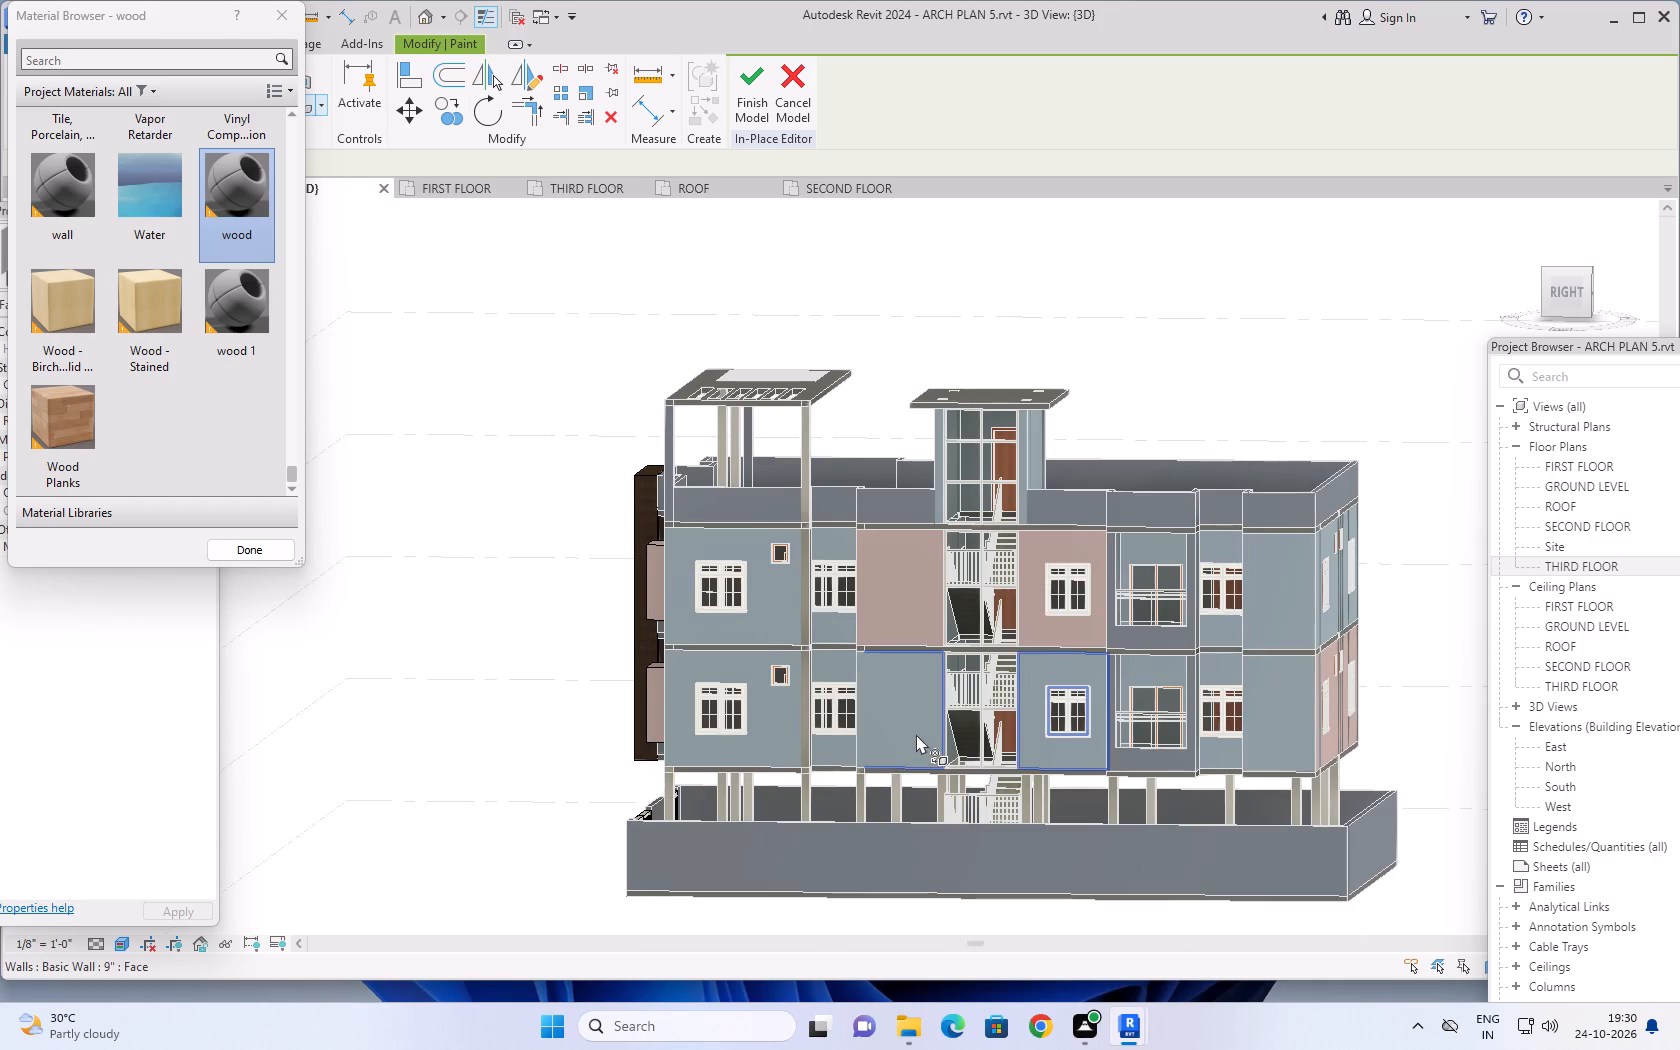
{"action": "left_click", "coordinate": [757, 705]}
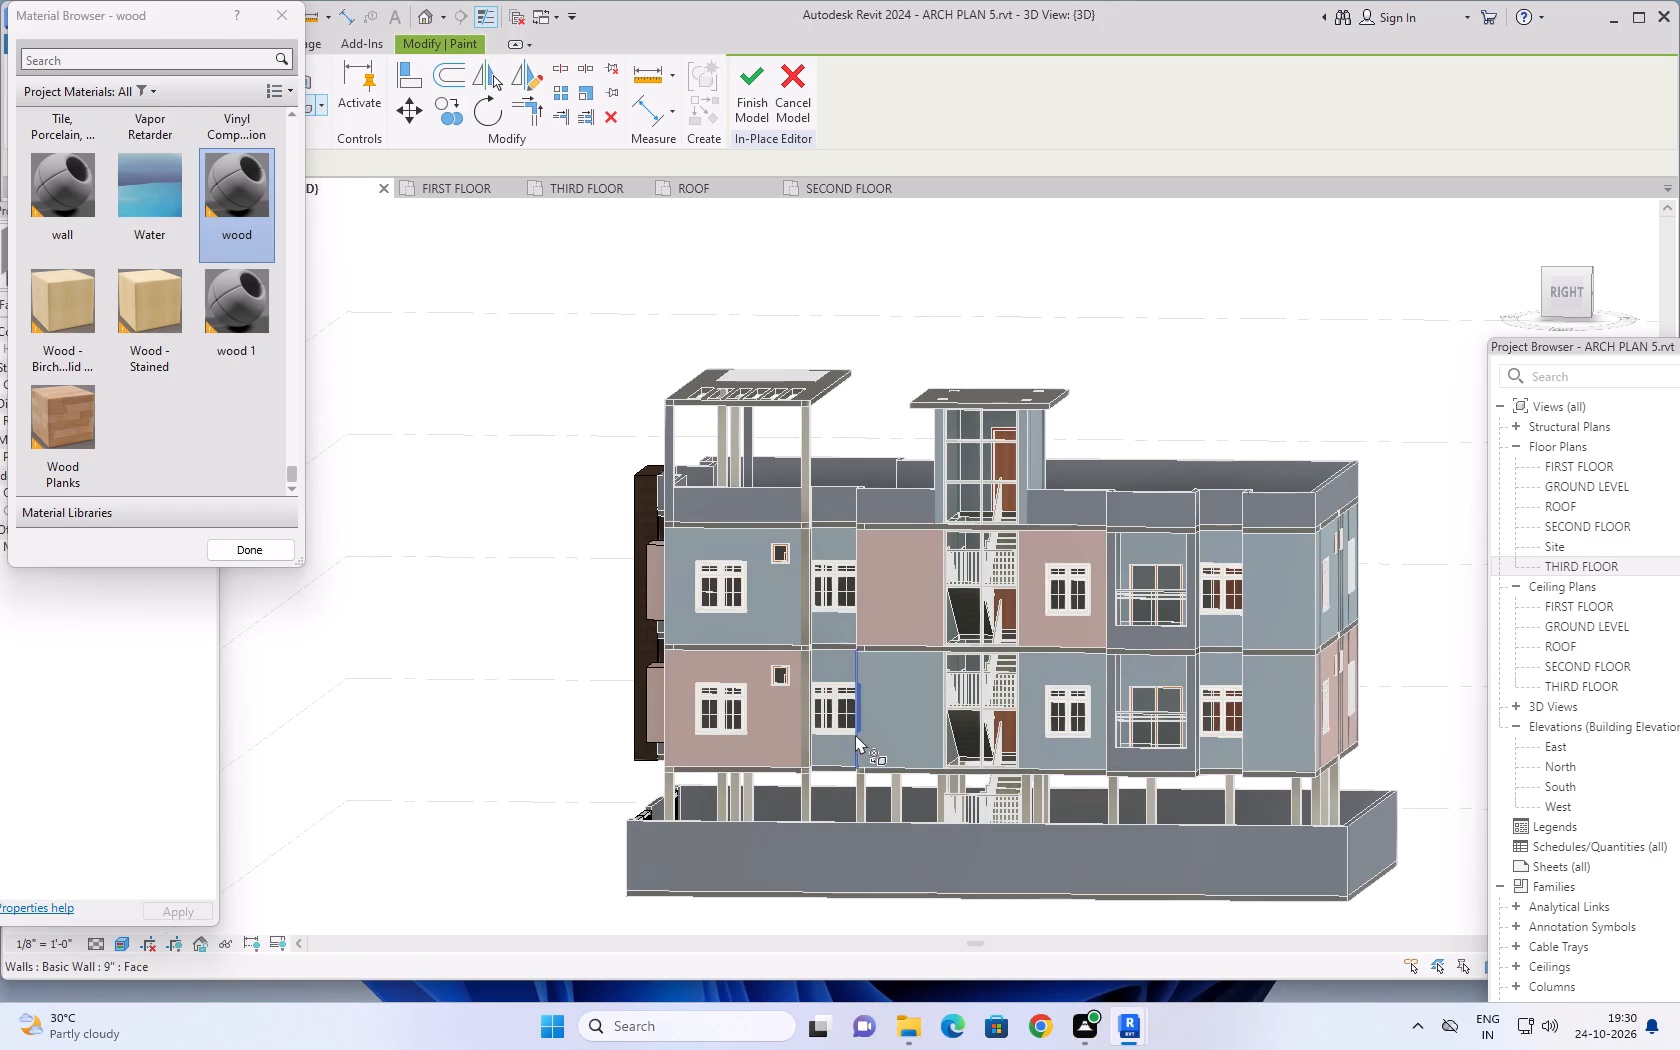
{"action": "left_click_drag", "start_coordinate": [1274, 727], "coordinate": [1286, 728]}
{"action": "middle_click_drag", "start_coordinate": [1247, 741], "coordinate": [1298, 751], "text": "shift"}
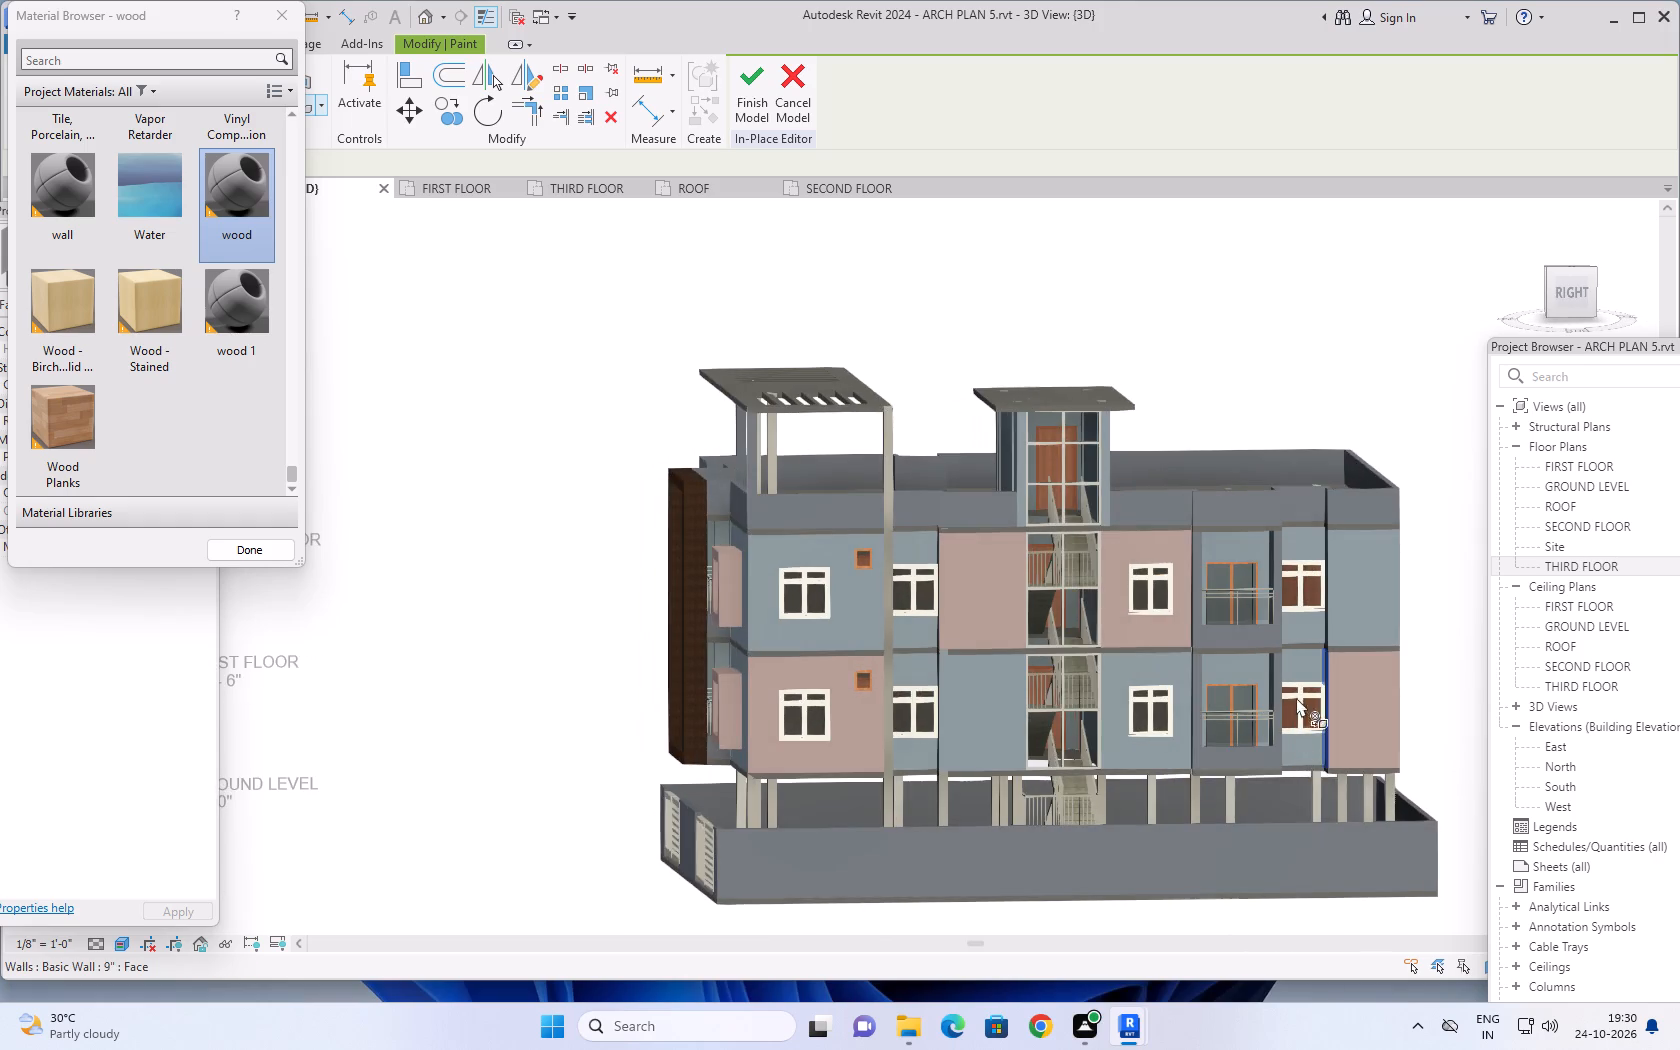
{"action": "scroll", "coordinate": [1296, 677], "scroll_direction": "up", "scroll_amount": 4}
{"action": "left_click", "coordinate": [1296, 664]}
{"action": "left_click", "coordinate": [1296, 796]}
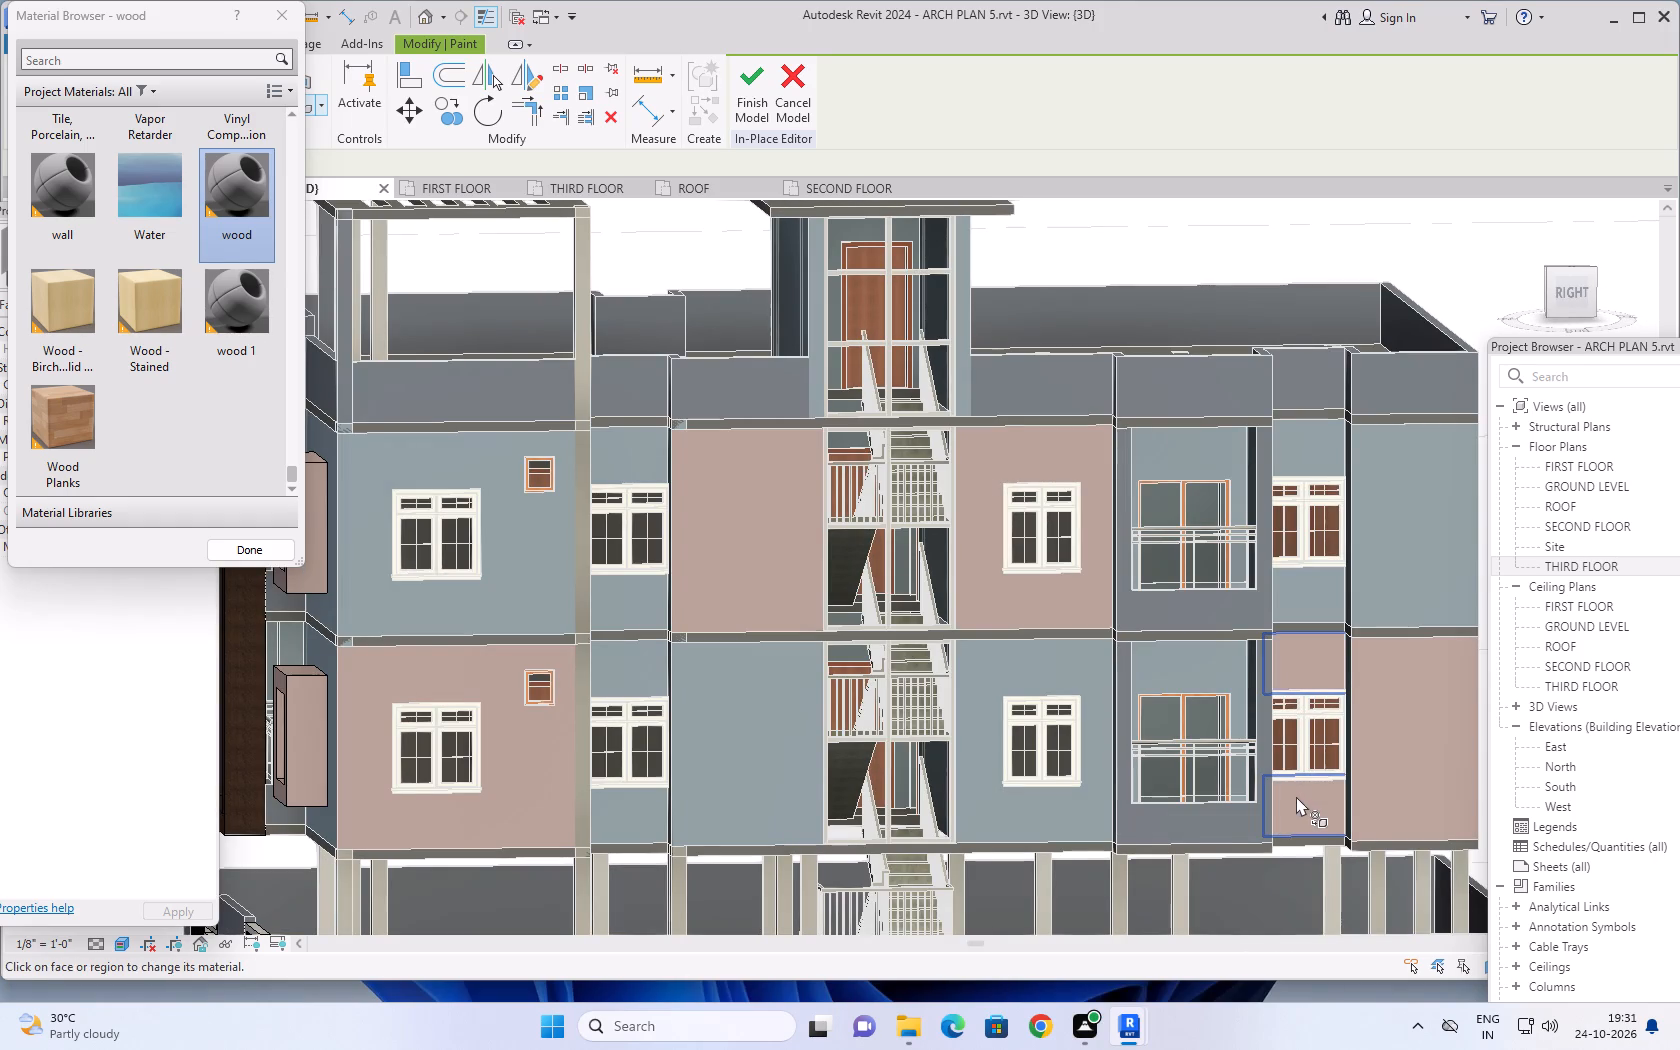
{"action": "left_click", "coordinate": [1187, 673]}
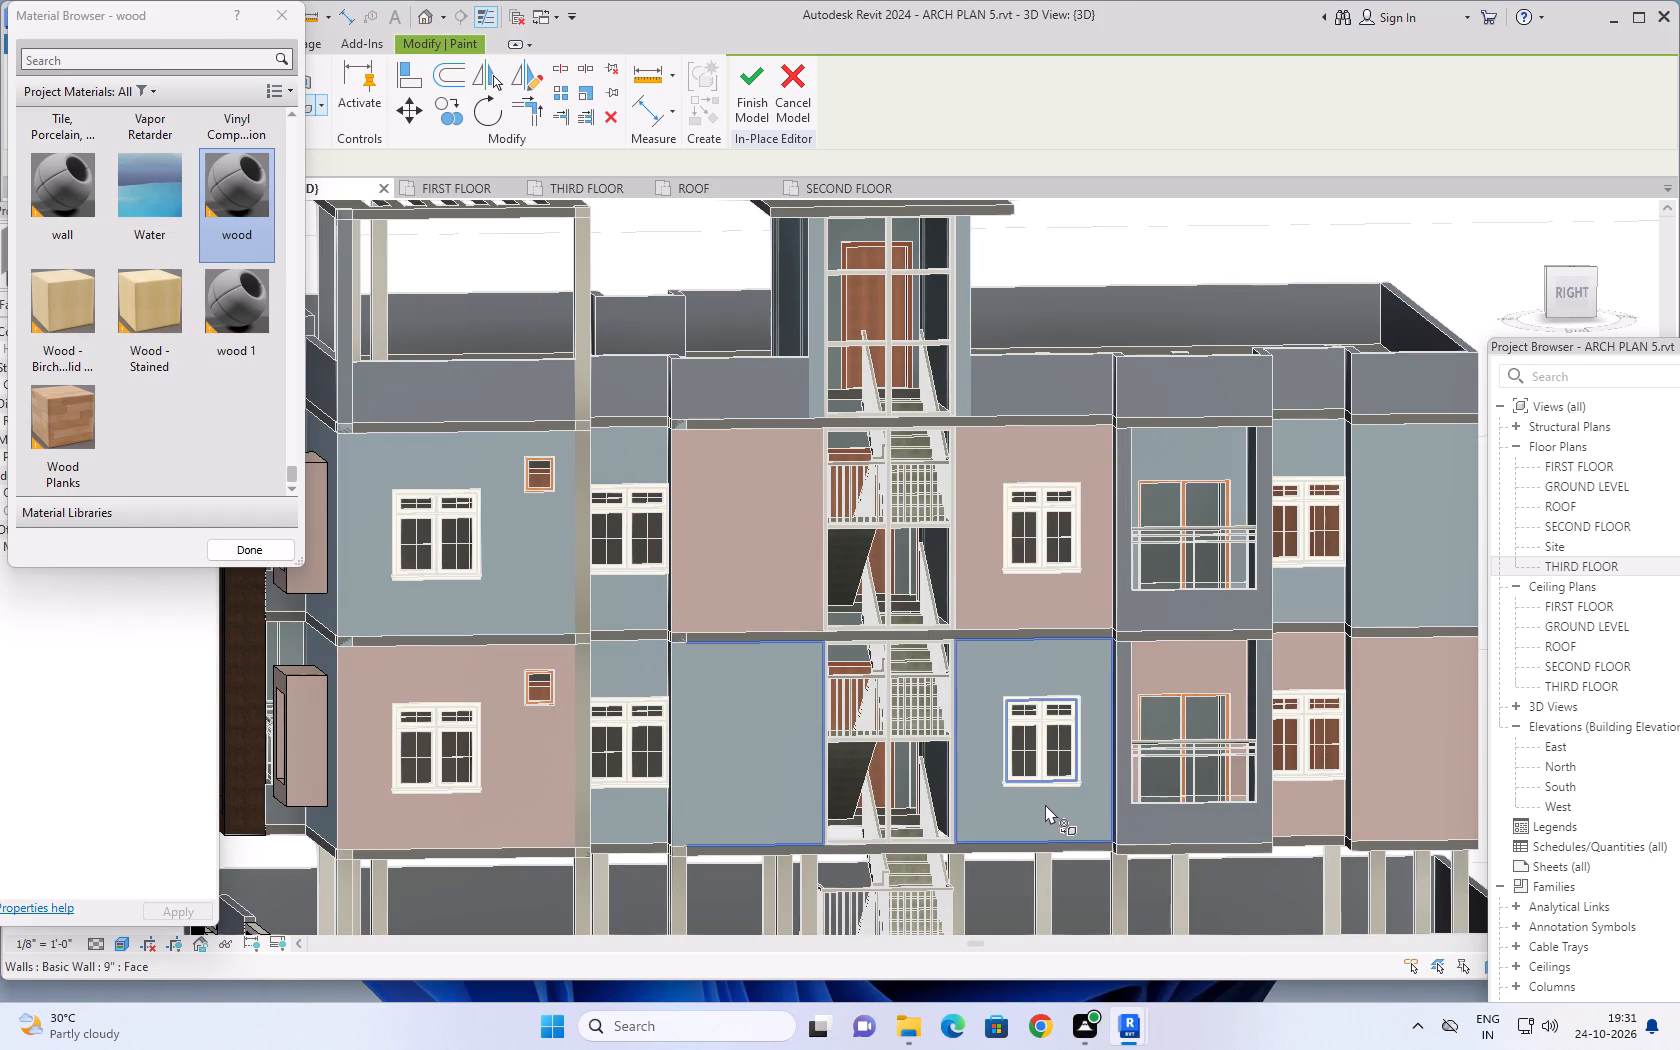
Paint the right elevation's lower-floor wall above and below the window next to the front end wall with wood.
{"action": "scroll", "coordinate": [1039, 799], "scroll_direction": "down", "scroll_amount": 3}
{"action": "middle_click_drag", "start_coordinate": [808, 791], "coordinate": [772, 811], "text": "shift"}
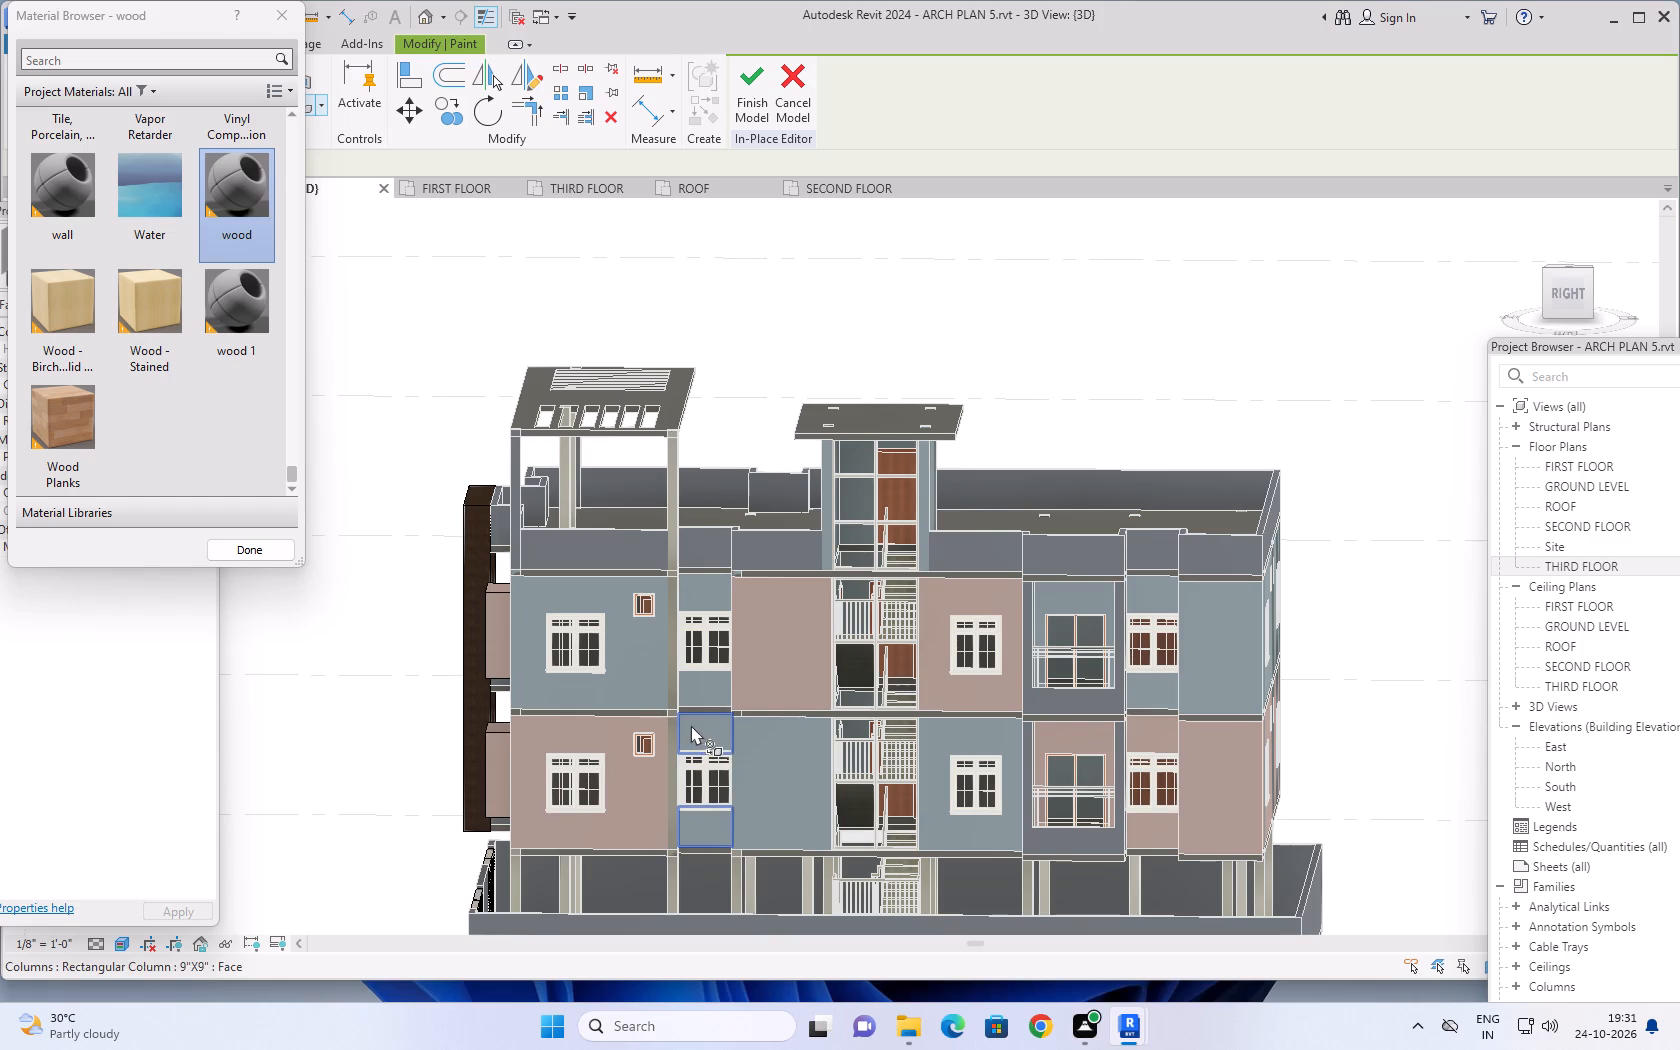
{"action": "left_click", "coordinate": [695, 728]}
{"action": "left_click", "coordinate": [700, 818]}
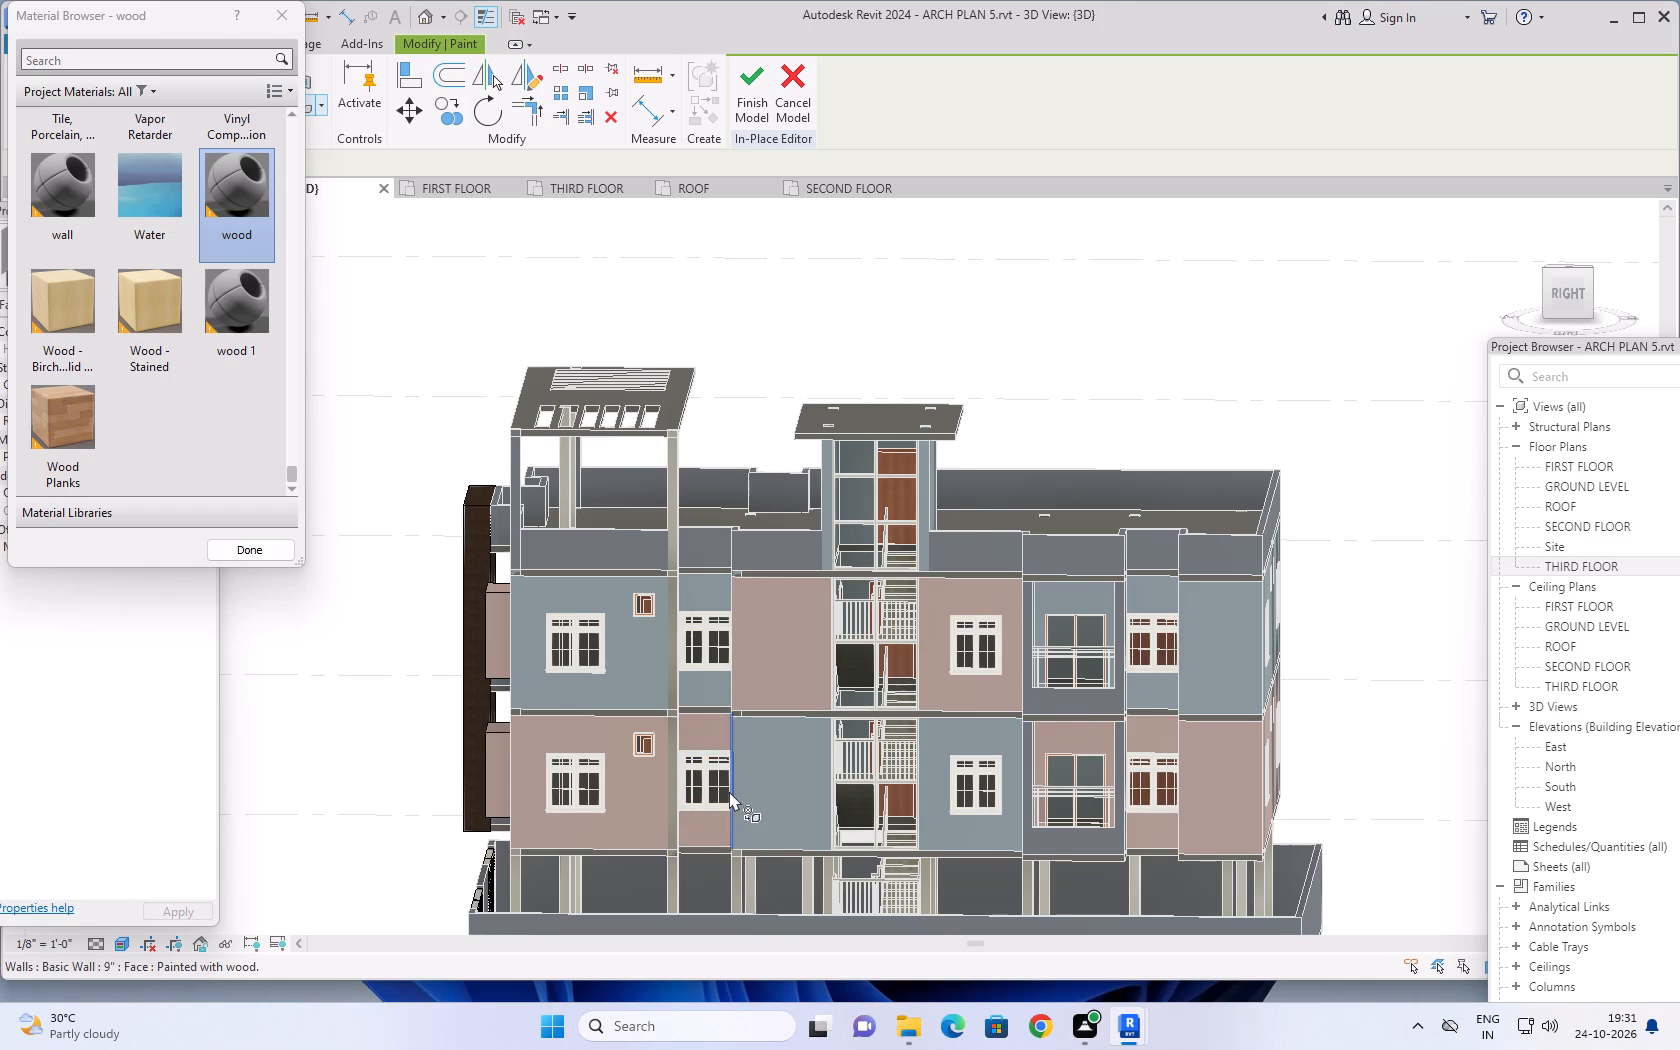
Paint the upper-floor column face at the front edge of the left elevation's wood-painted rear wall with the wood material.
{"action": "scroll", "coordinate": [732, 787], "scroll_direction": "down", "scroll_amount": 1}
{"action": "middle_click_drag", "start_coordinate": [756, 791], "coordinate": [1093, 792], "text": "shift"}
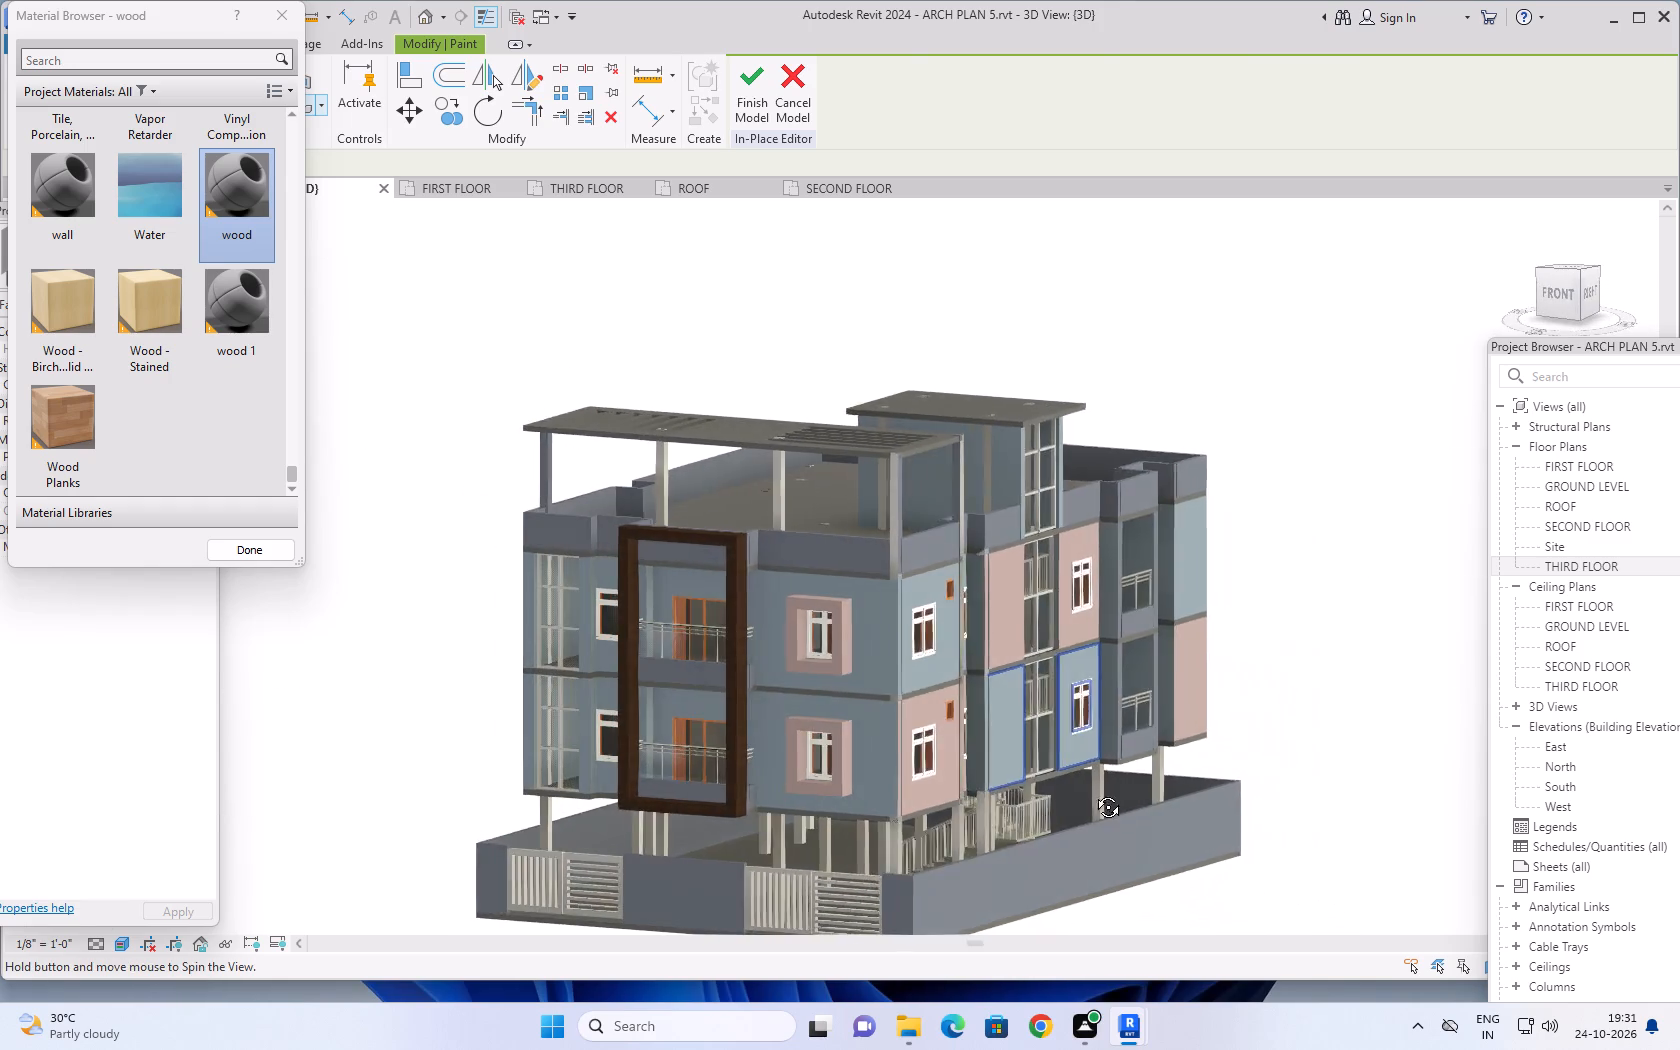
{"action": "middle_click_drag", "start_coordinate": [1093, 792], "coordinate": [1226, 773], "text": "shift"}
{"action": "scroll", "coordinate": [1094, 773], "scroll_direction": "down", "scroll_amount": 2}
{"action": "middle_click_drag", "start_coordinate": [1043, 779], "coordinate": [1173, 783]}
{"action": "middle_click_drag", "start_coordinate": [1176, 782], "coordinate": [1225, 756], "text": "shift"}
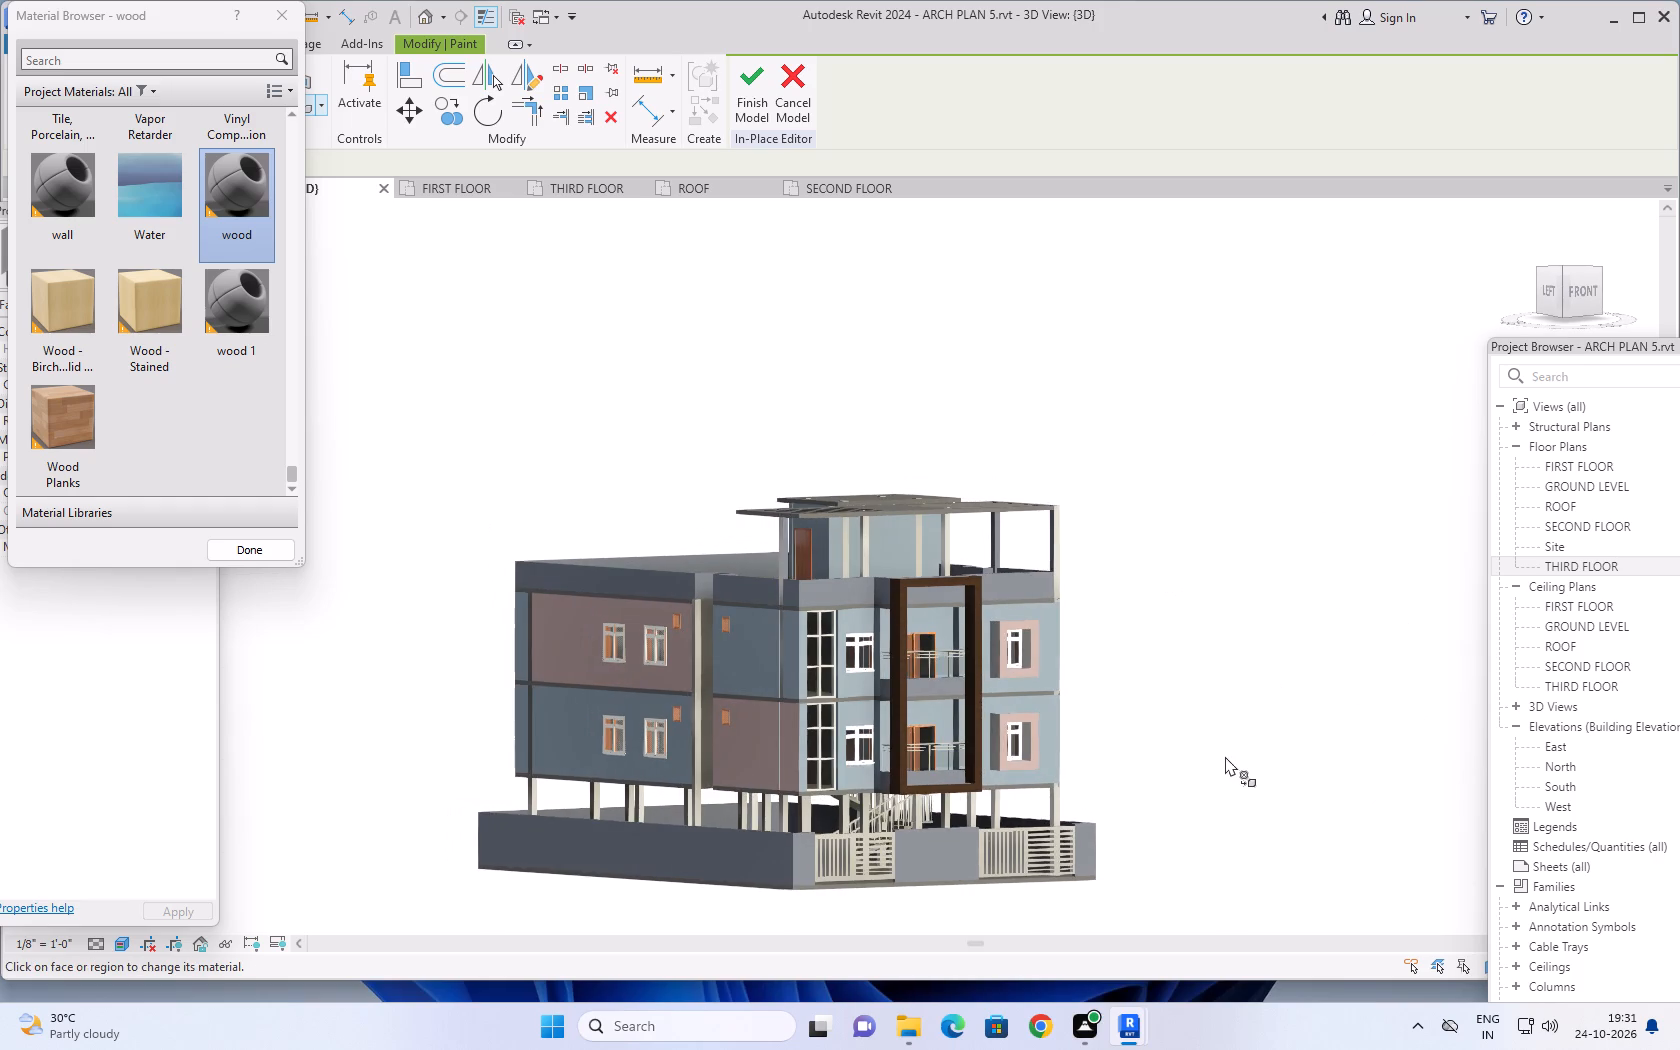
{"action": "scroll", "coordinate": [657, 768], "scroll_direction": "up", "scroll_amount": 7}
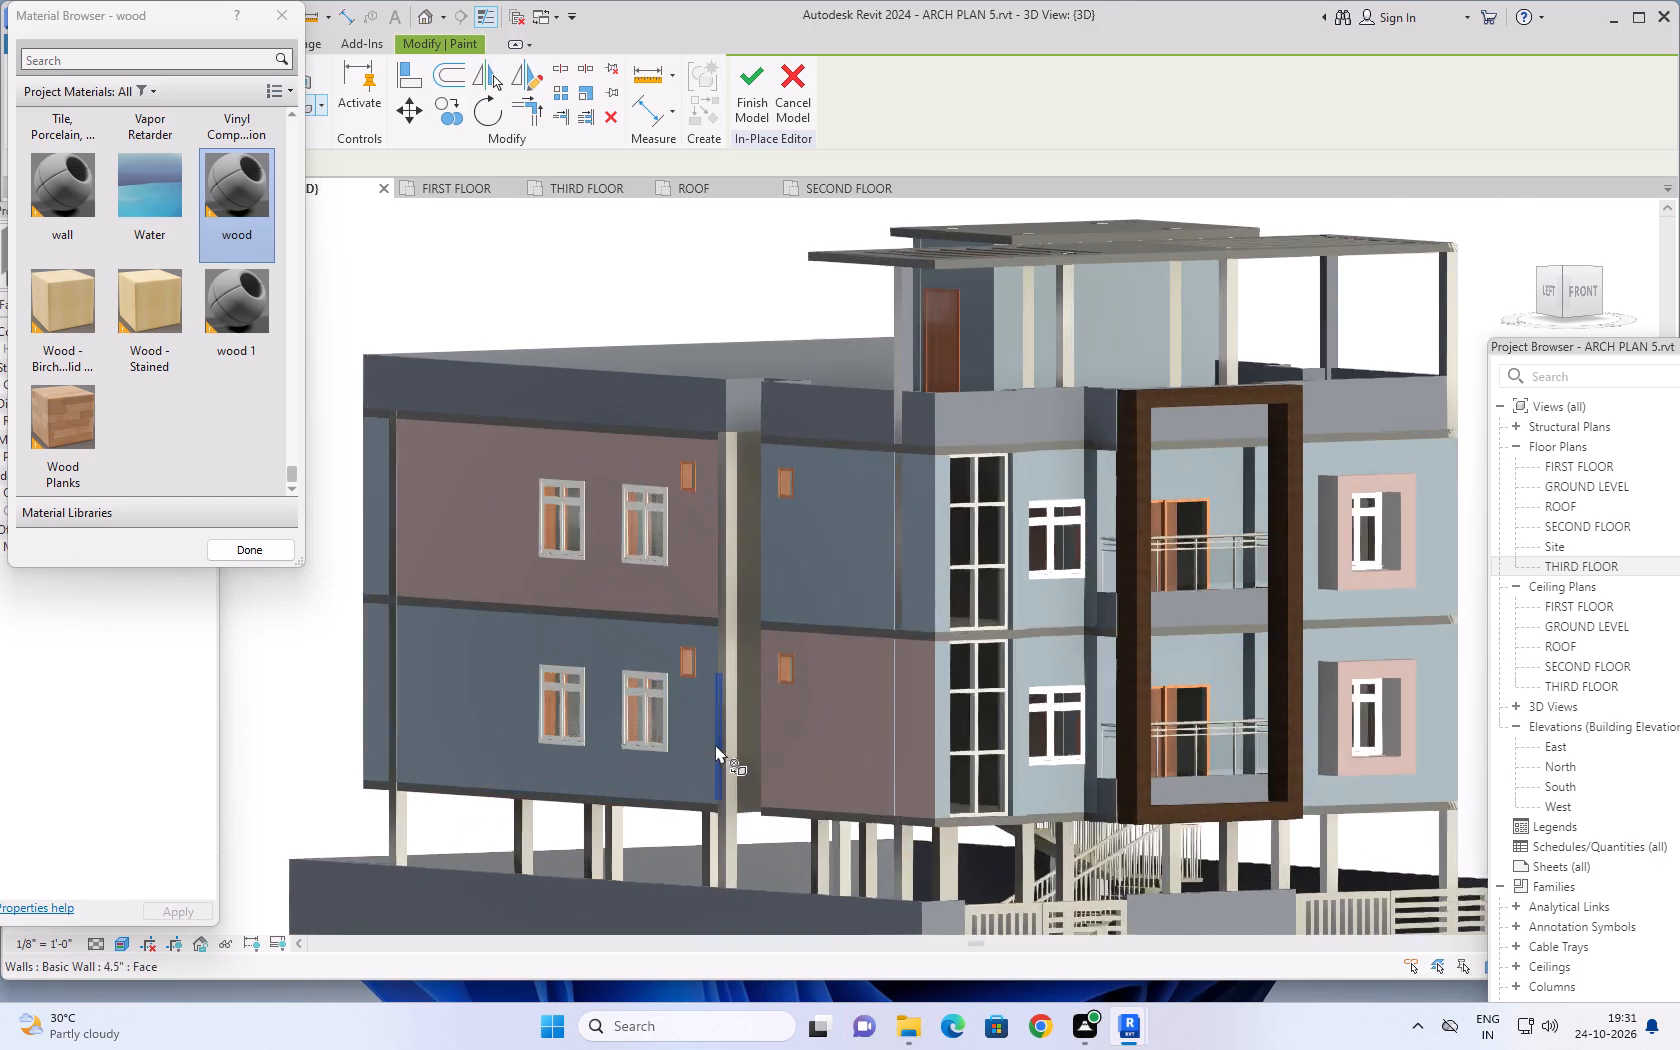
{"action": "middle_click_drag", "start_coordinate": [730, 749], "coordinate": [893, 788]}
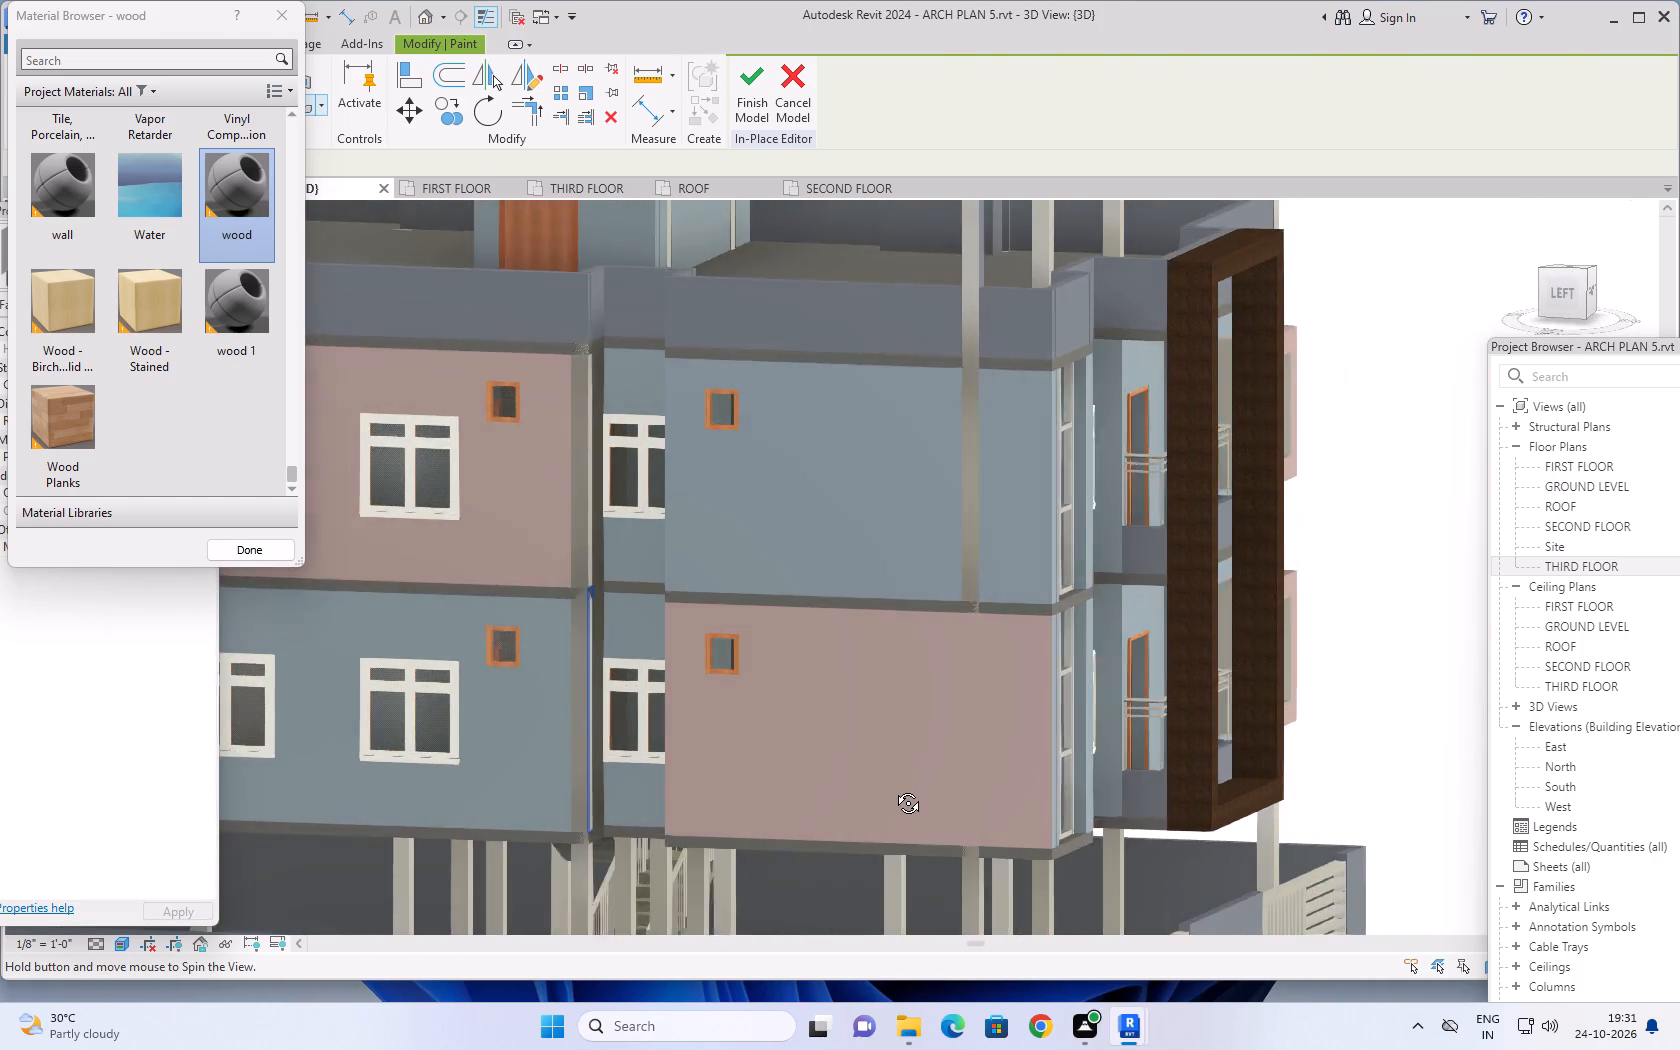
{"action": "middle_click_drag", "start_coordinate": [893, 788], "coordinate": [898, 764]}
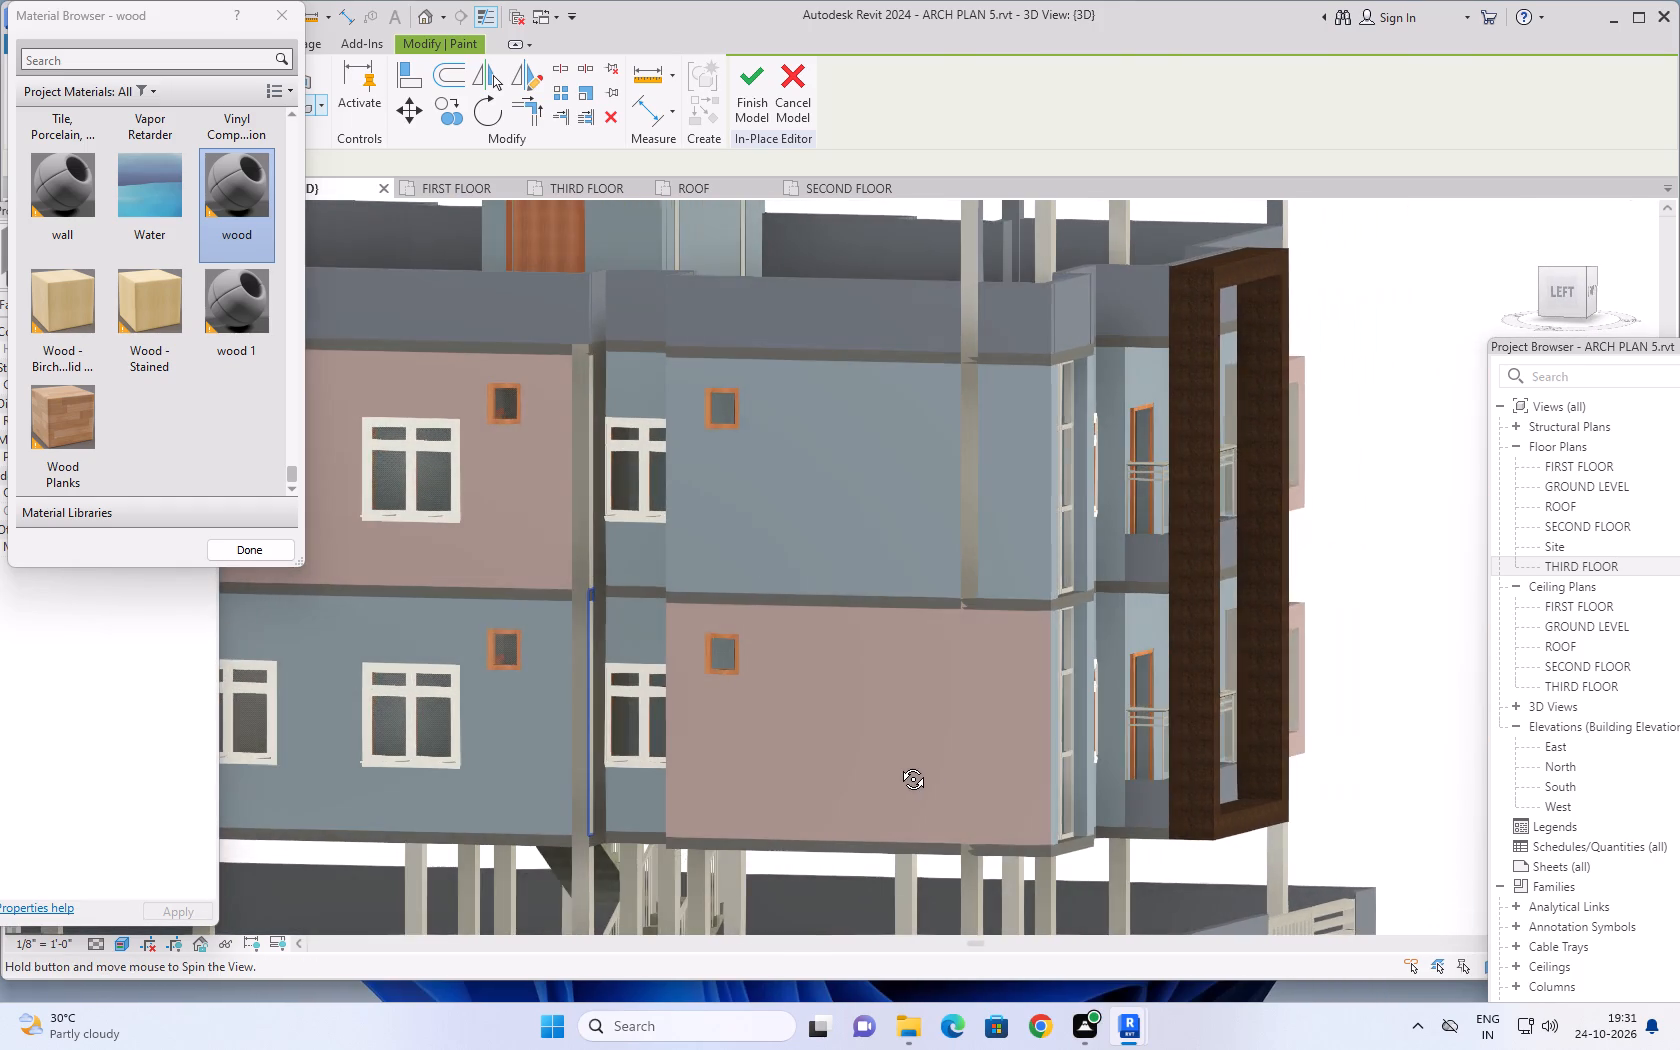
{"action": "middle_click_drag", "start_coordinate": [898, 764], "coordinate": [934, 760]}
{"action": "scroll", "coordinate": [564, 503], "scroll_direction": "up", "scroll_amount": 4}
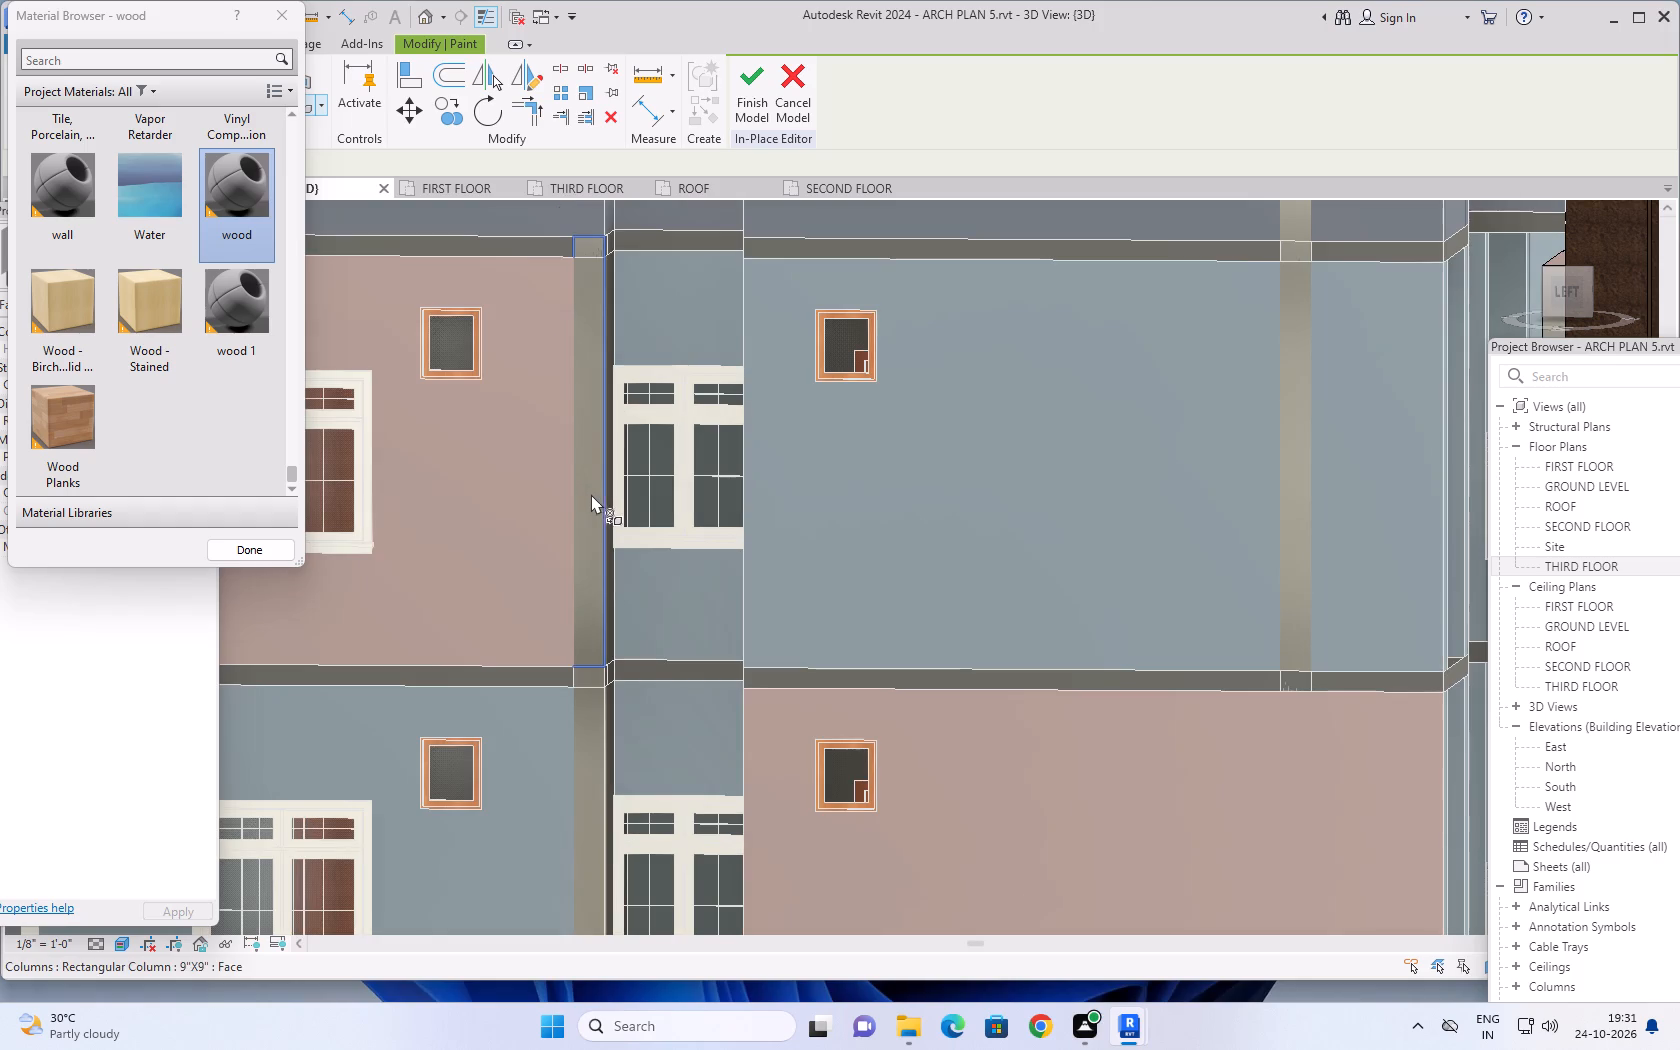
{"action": "left_click", "coordinate": [588, 501]}
{"action": "scroll", "coordinate": [581, 533], "scroll_direction": "down", "scroll_amount": 3}
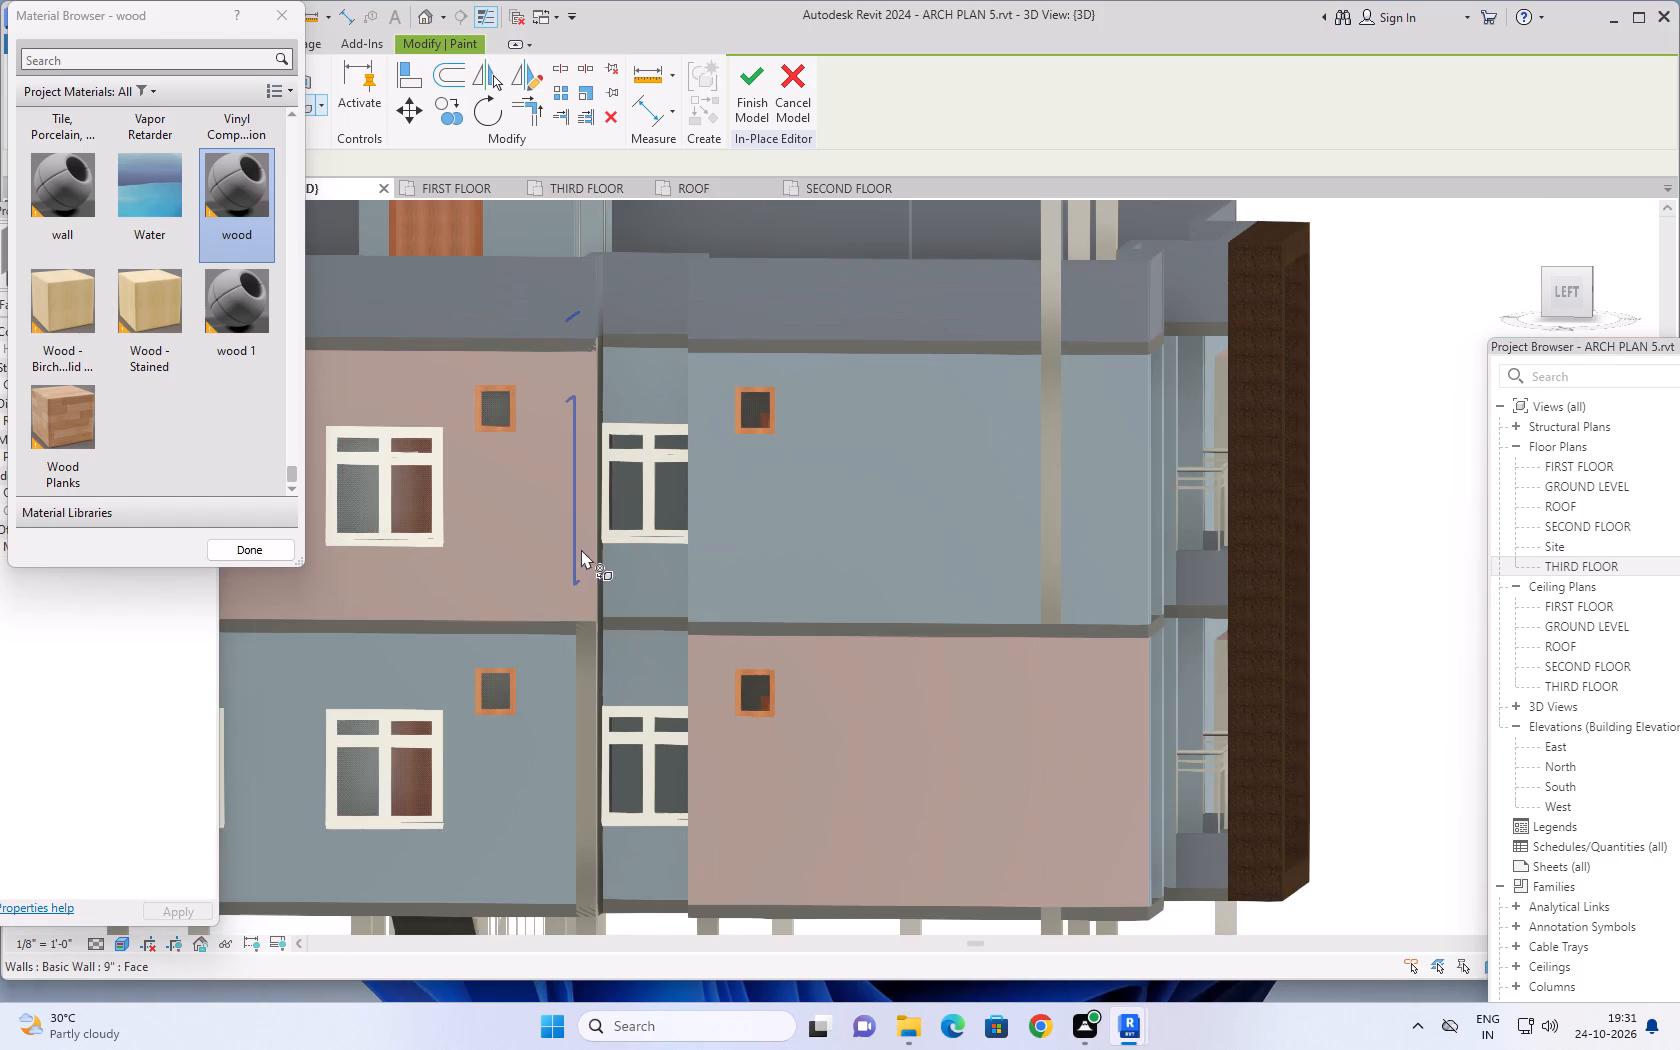
Paint the lower-floor column face at the front edge of the left elevation's rear wall with the wall material.
{"action": "left_click", "coordinate": [60, 200]}
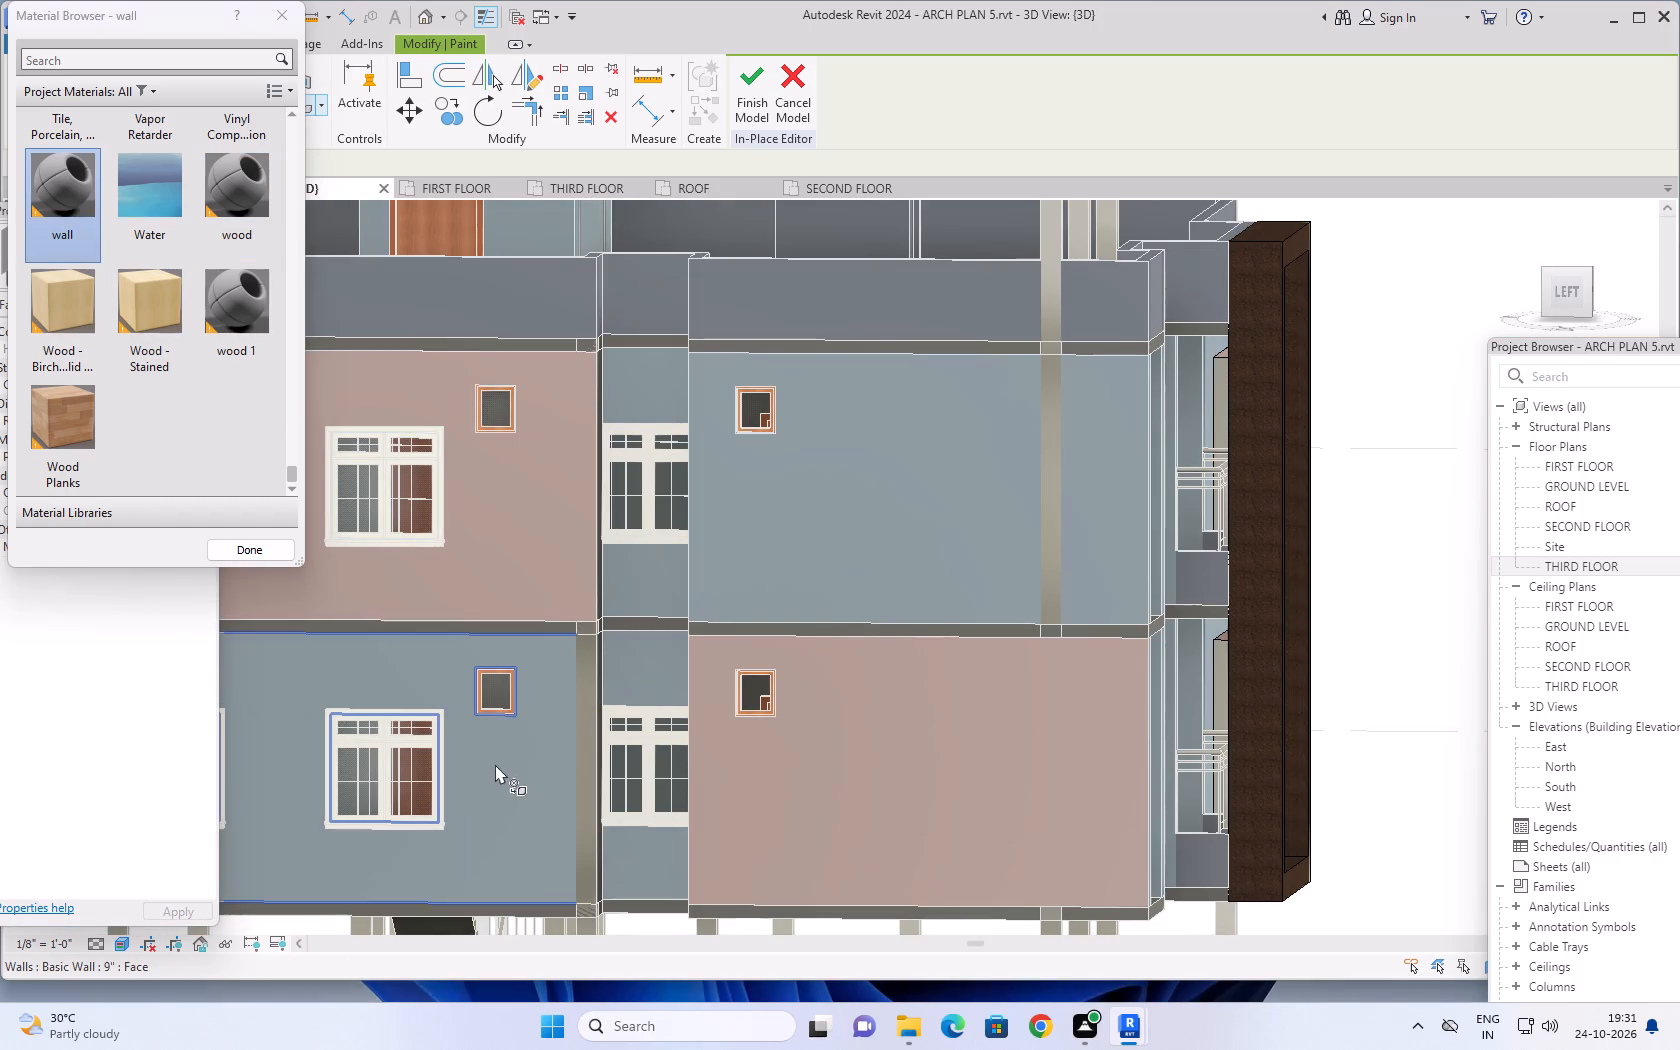
{"action": "left_click", "coordinate": [587, 733]}
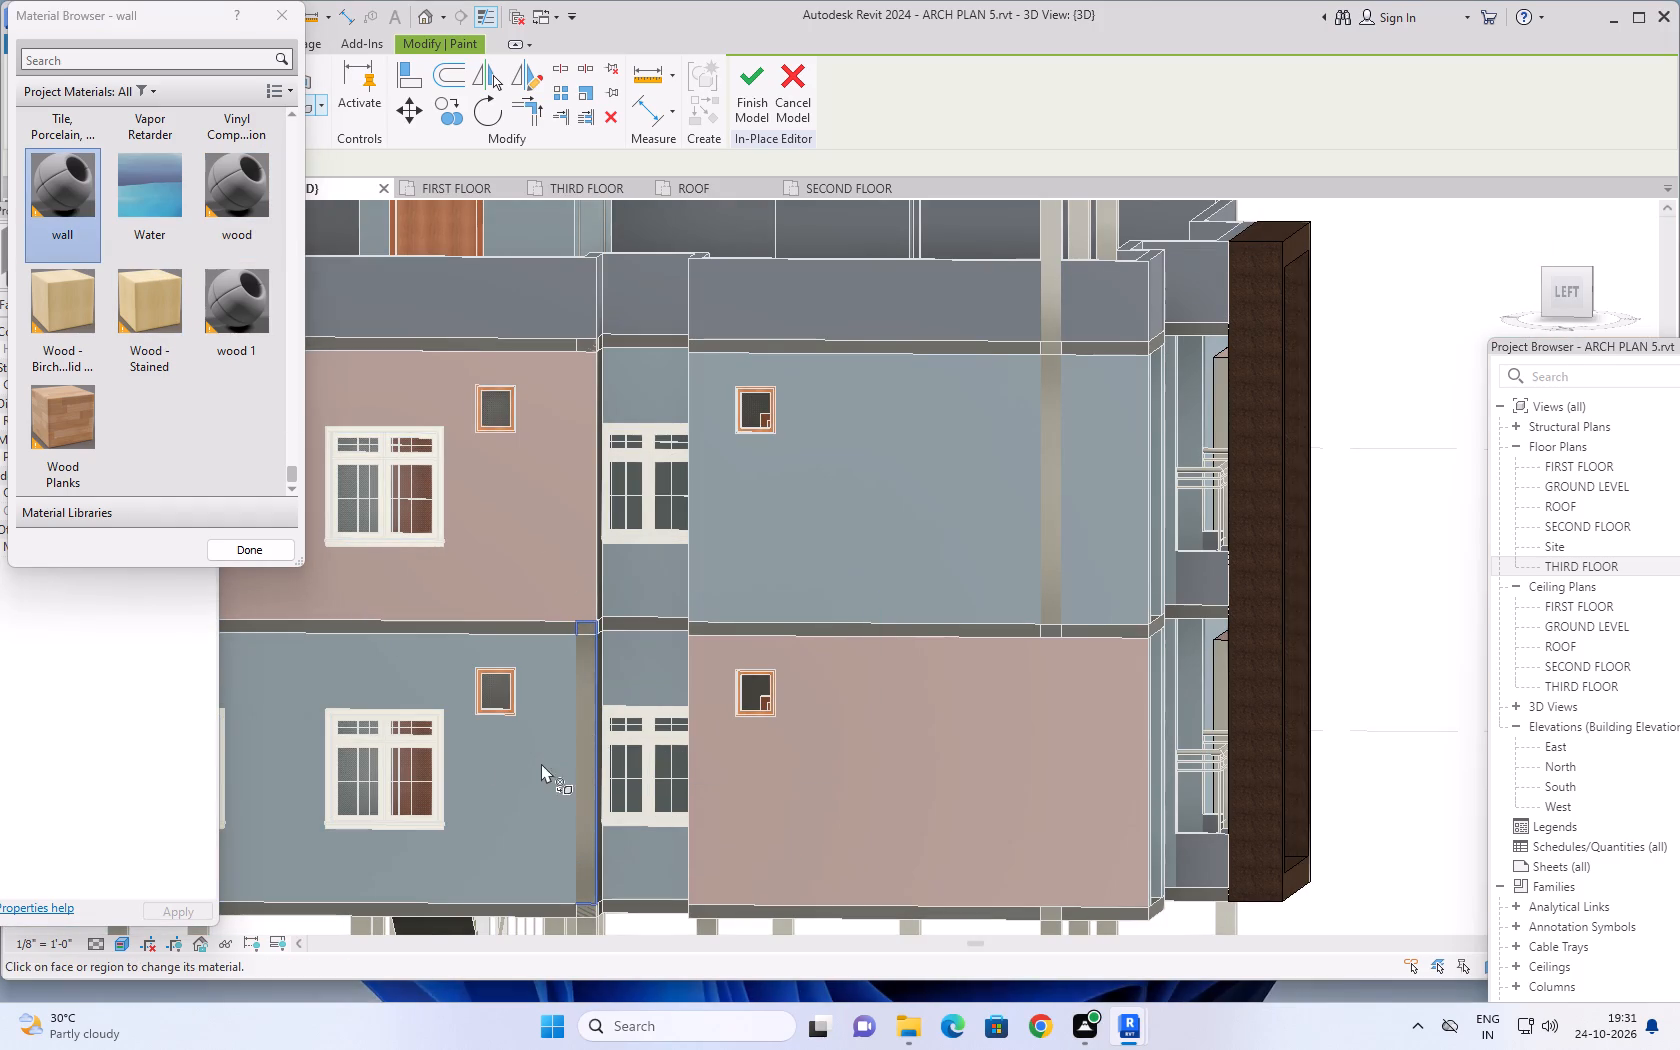
Examine the painted exterior from the left and front sides, including the roof structure and balcony frame.
{"action": "scroll", "coordinate": [538, 766], "scroll_direction": "down", "scroll_amount": 3}
{"action": "middle_click_drag", "start_coordinate": [566, 774], "coordinate": [503, 794], "text": "shift"}
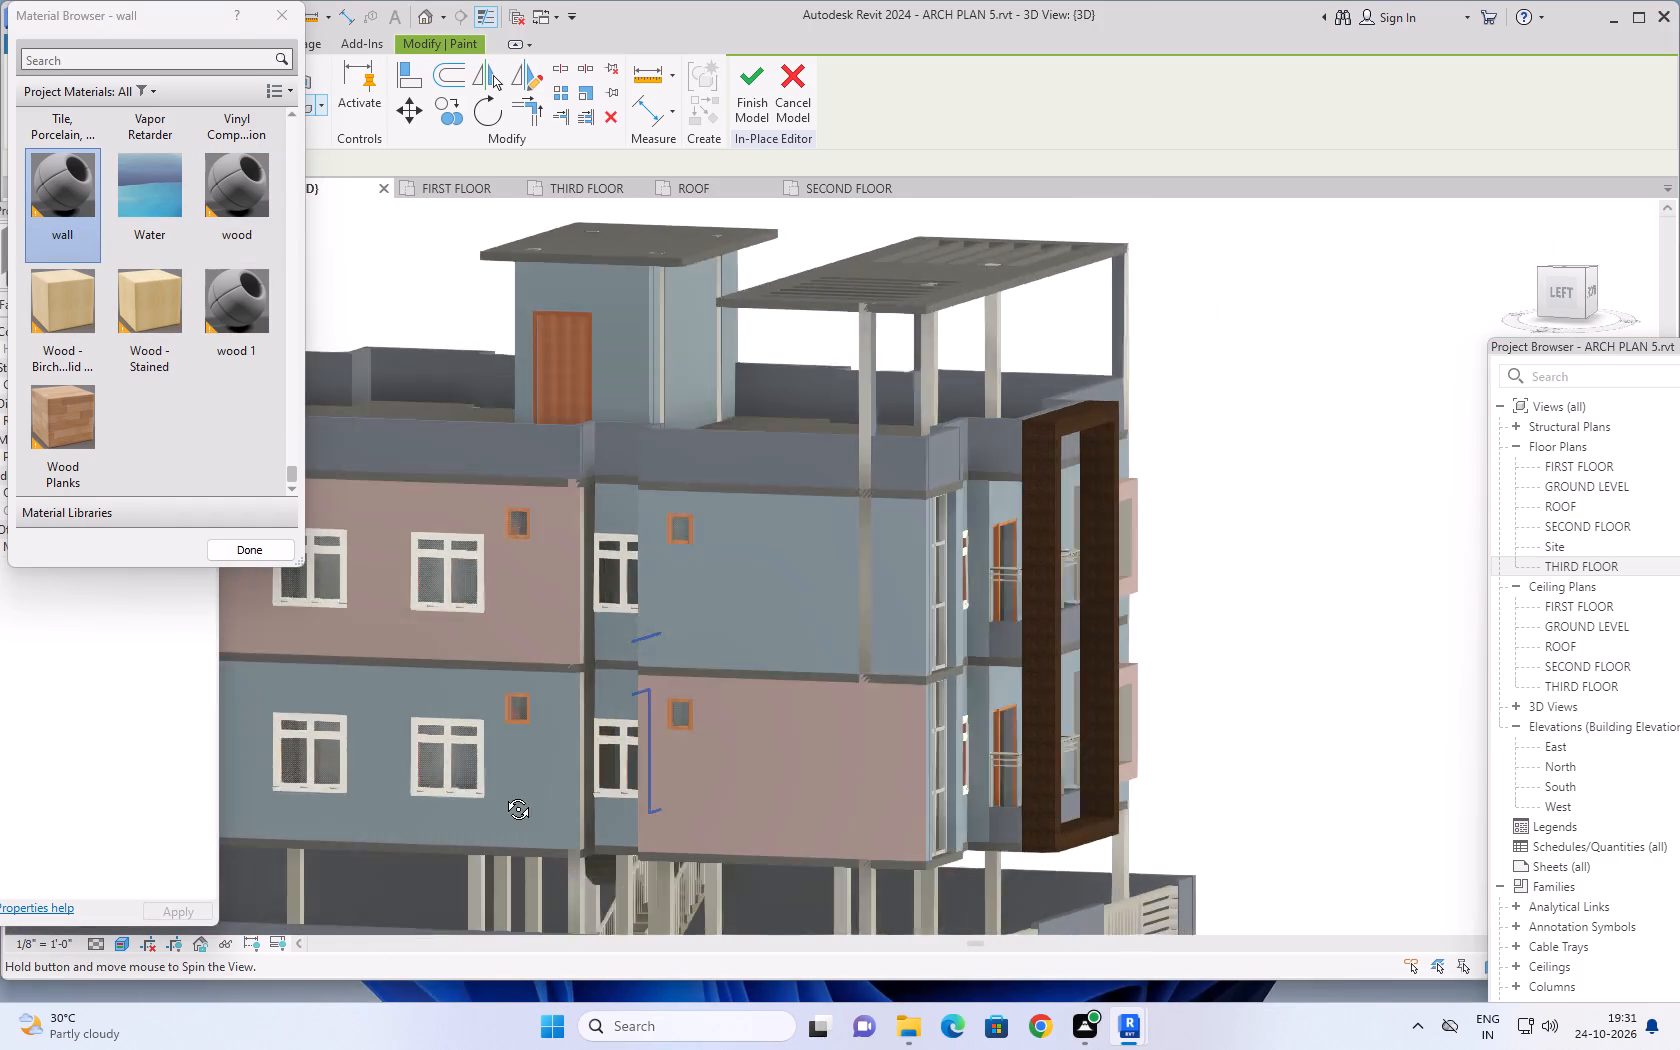
{"action": "middle_click_drag", "start_coordinate": [503, 794], "coordinate": [389, 776], "text": "shift"}
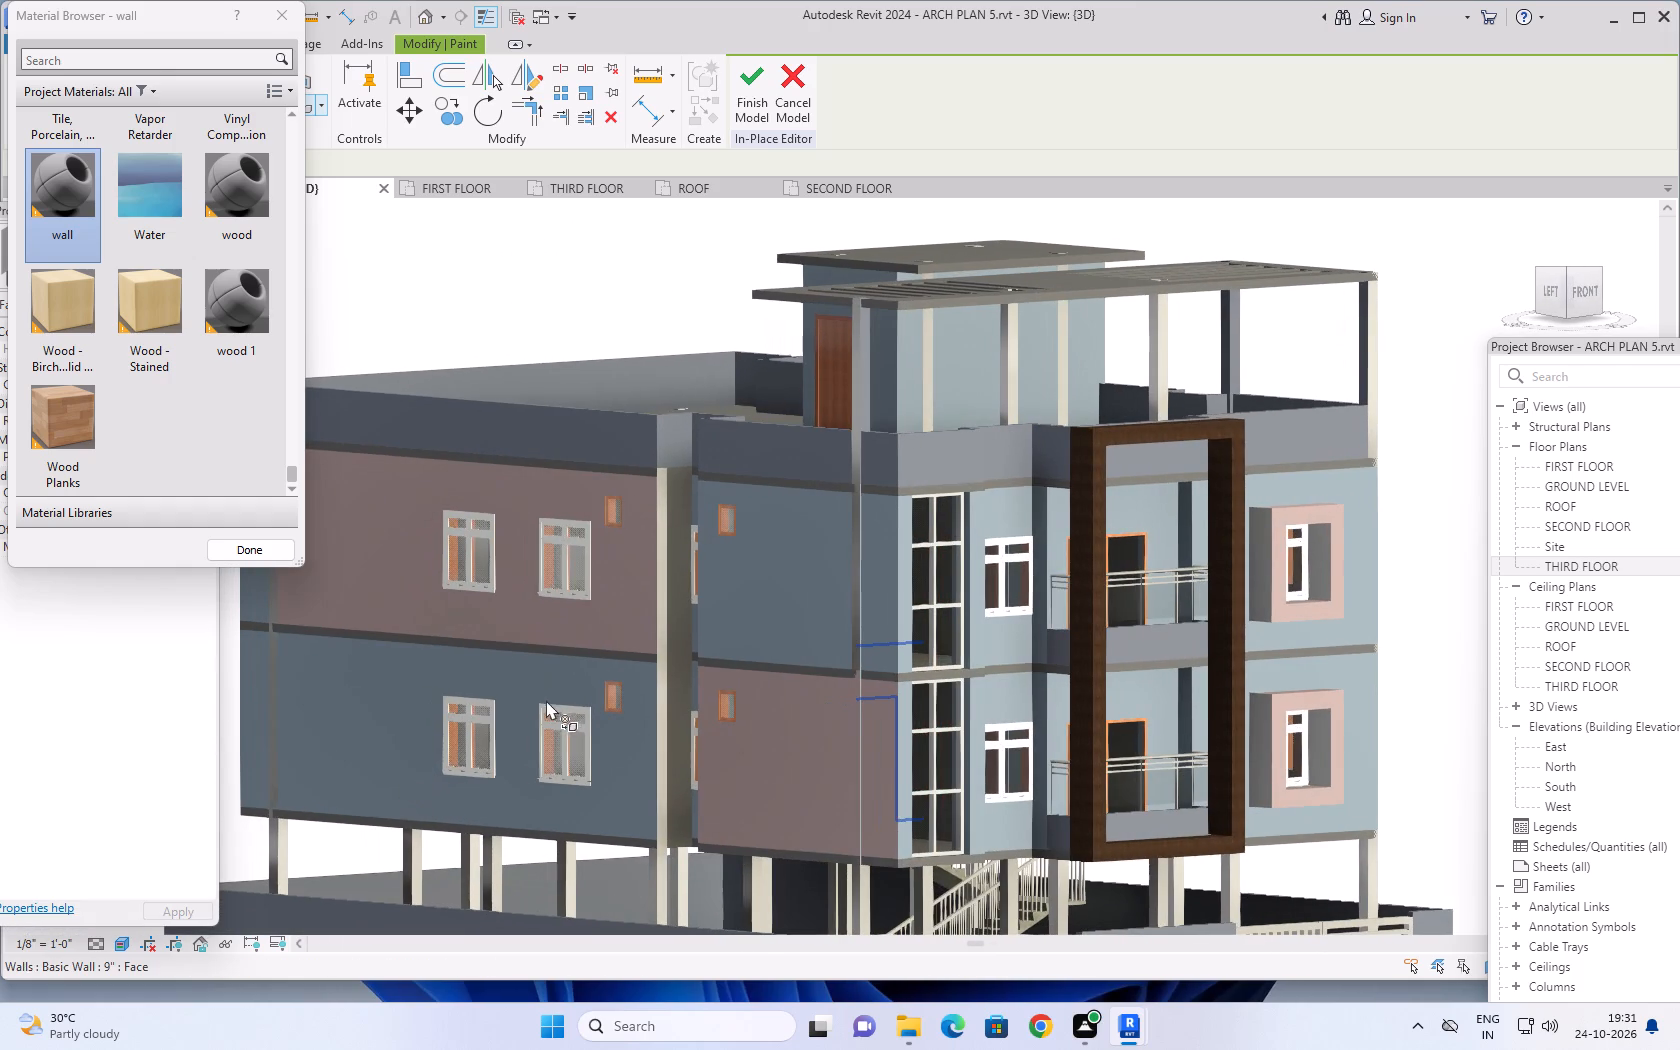
{"action": "scroll", "coordinate": [560, 692], "scroll_direction": "down", "scroll_amount": 2}
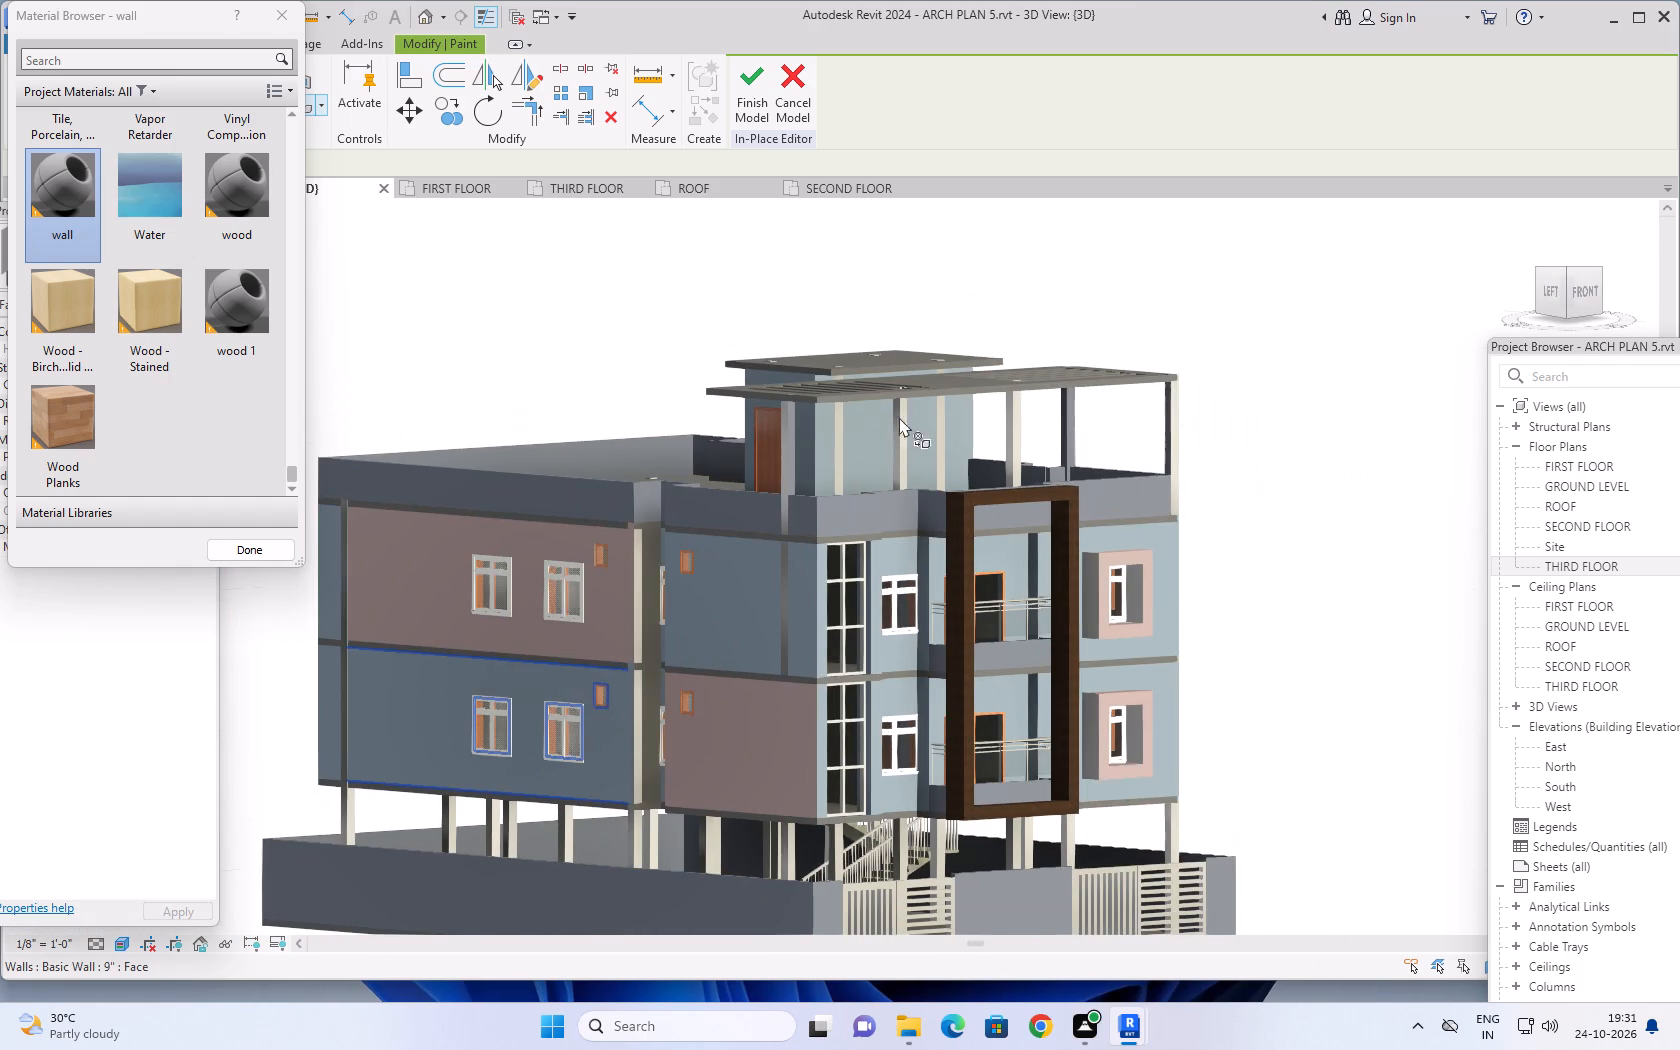
{"action": "scroll", "coordinate": [928, 410], "scroll_direction": "up", "scroll_amount": 4}
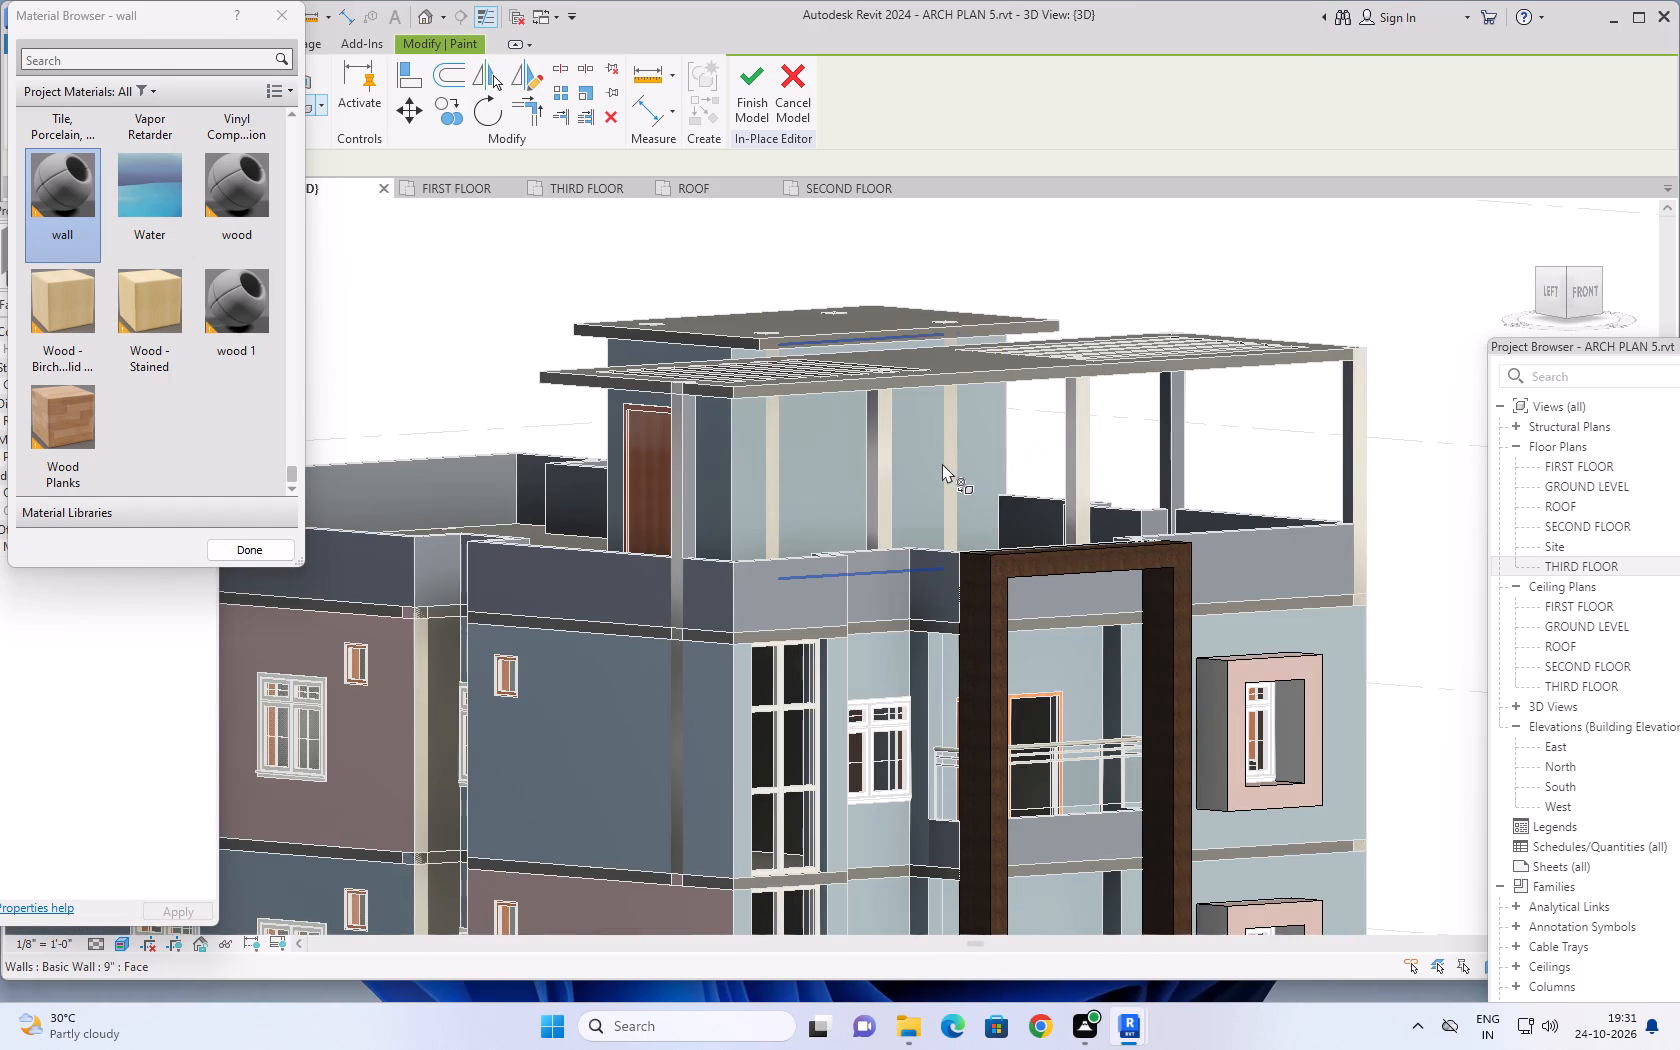
{"action": "scroll", "coordinate": [942, 463], "scroll_direction": "down", "scroll_amount": 6}
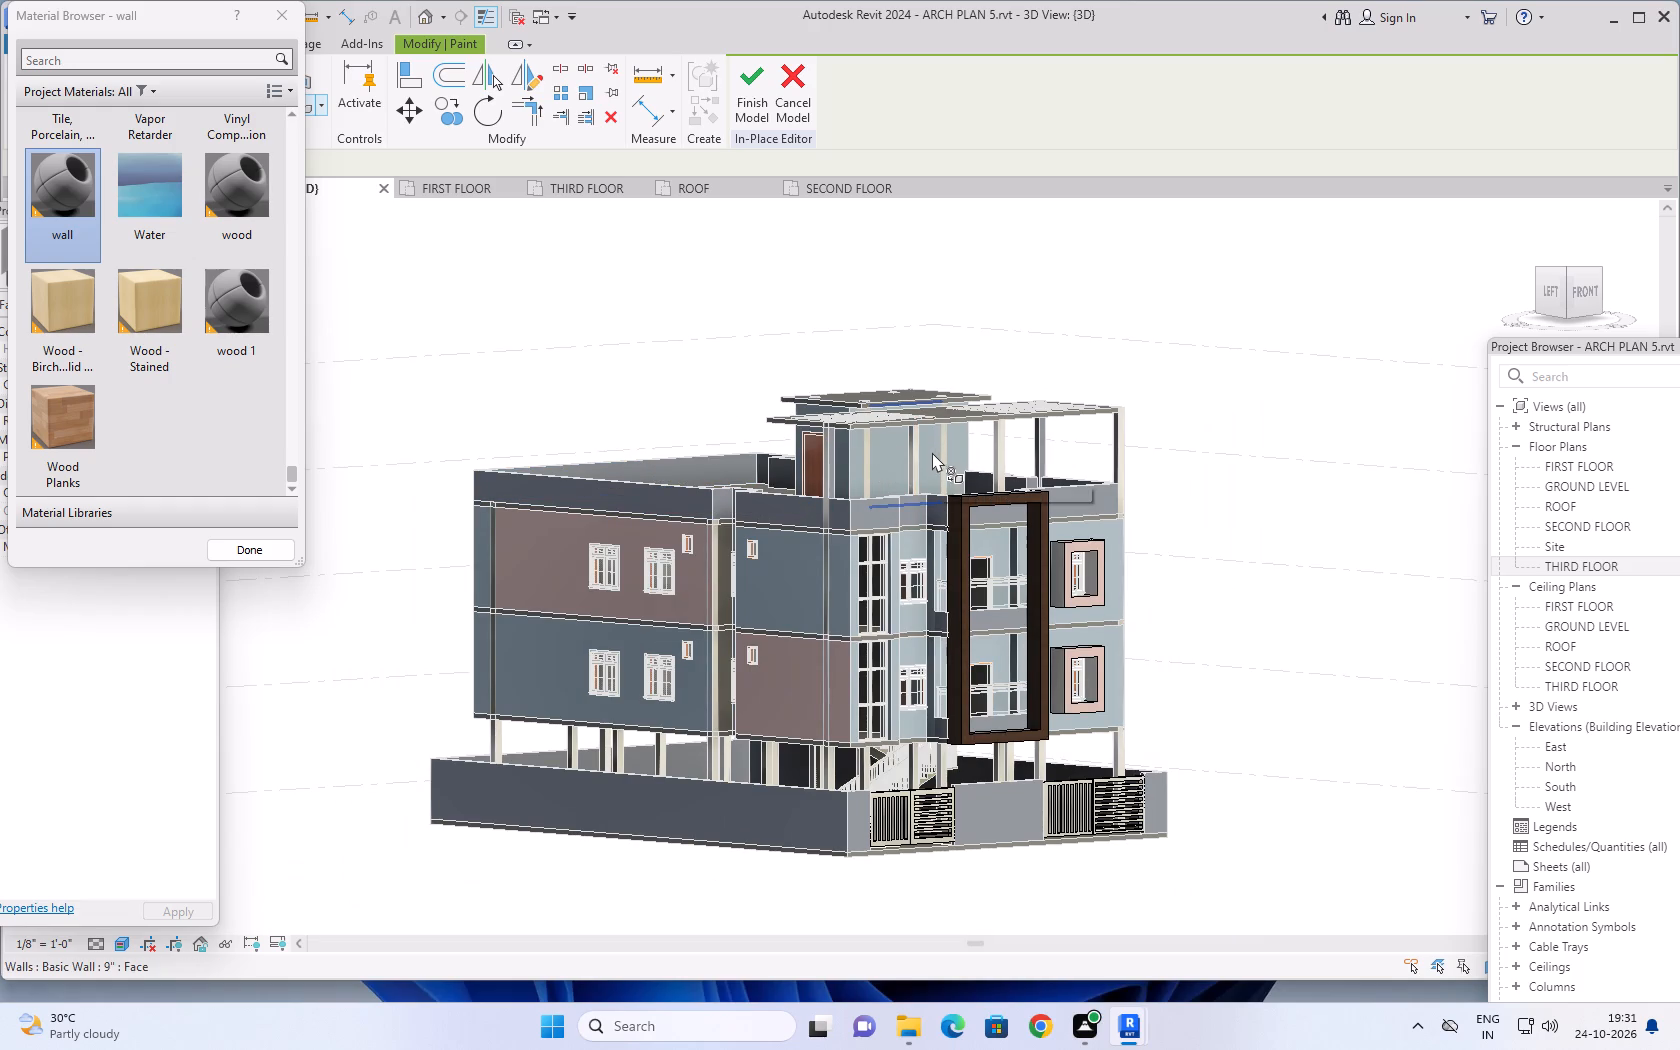
{"action": "key", "text": "Escape"}
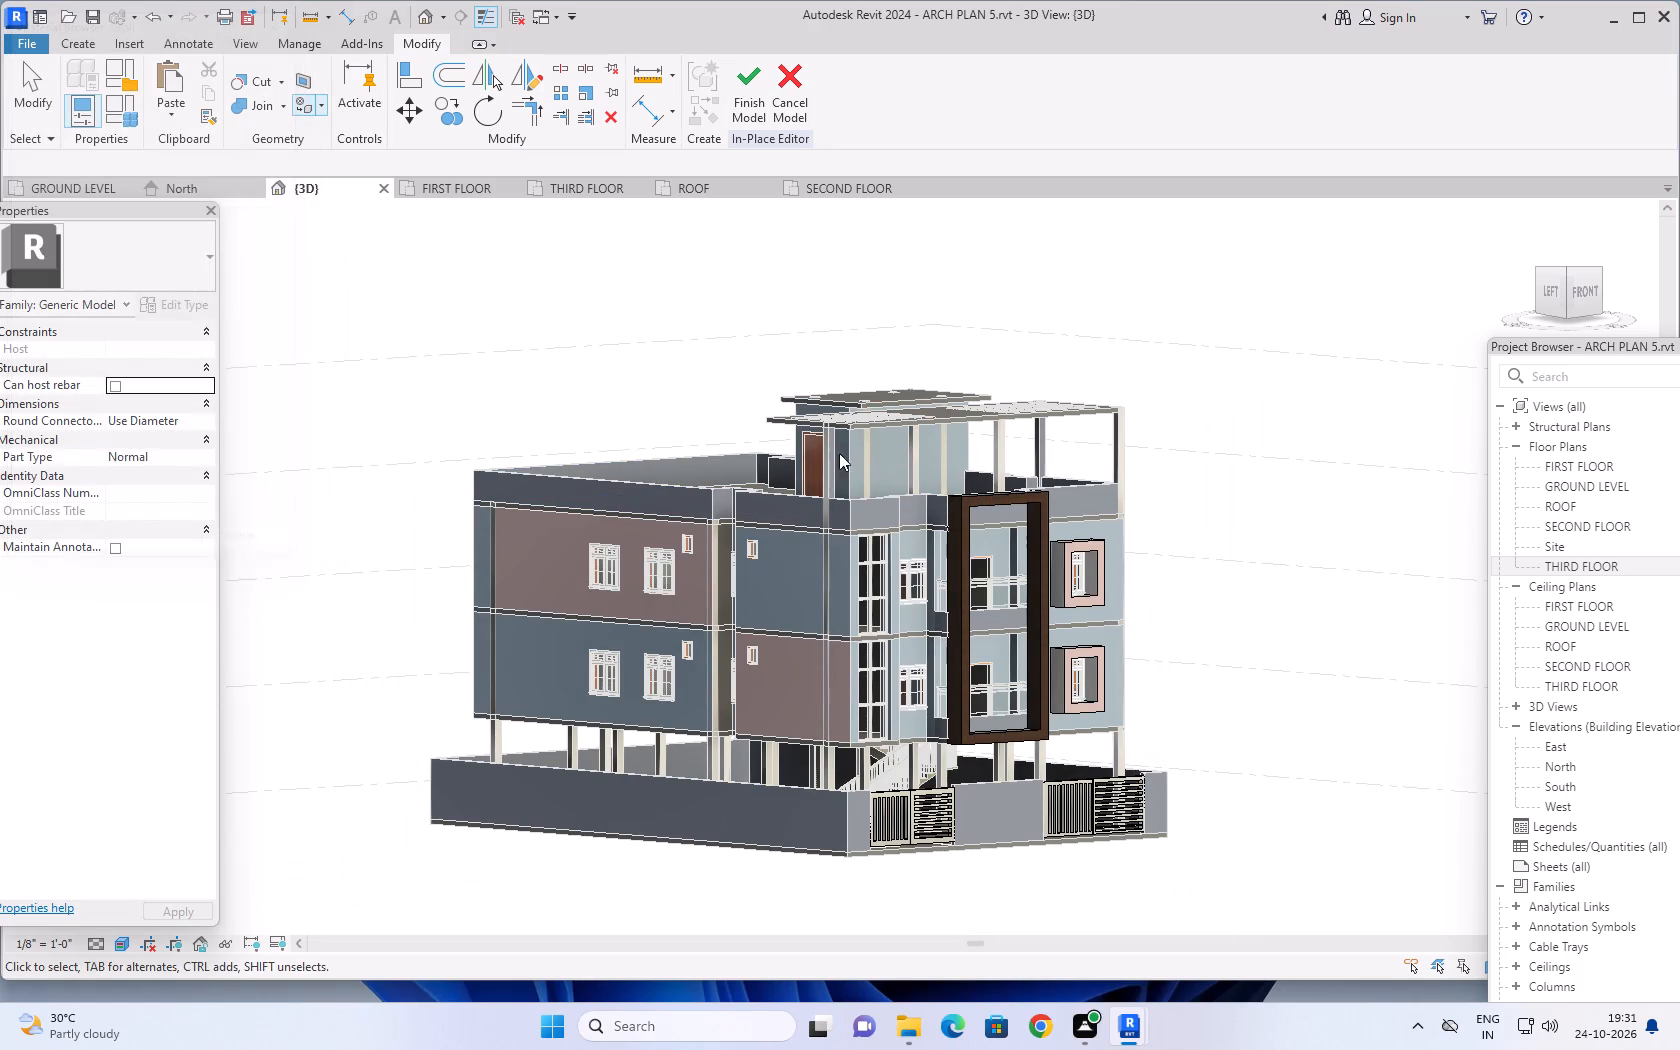
{"action": "scroll", "coordinate": [976, 549], "scroll_direction": "up", "scroll_amount": 1}
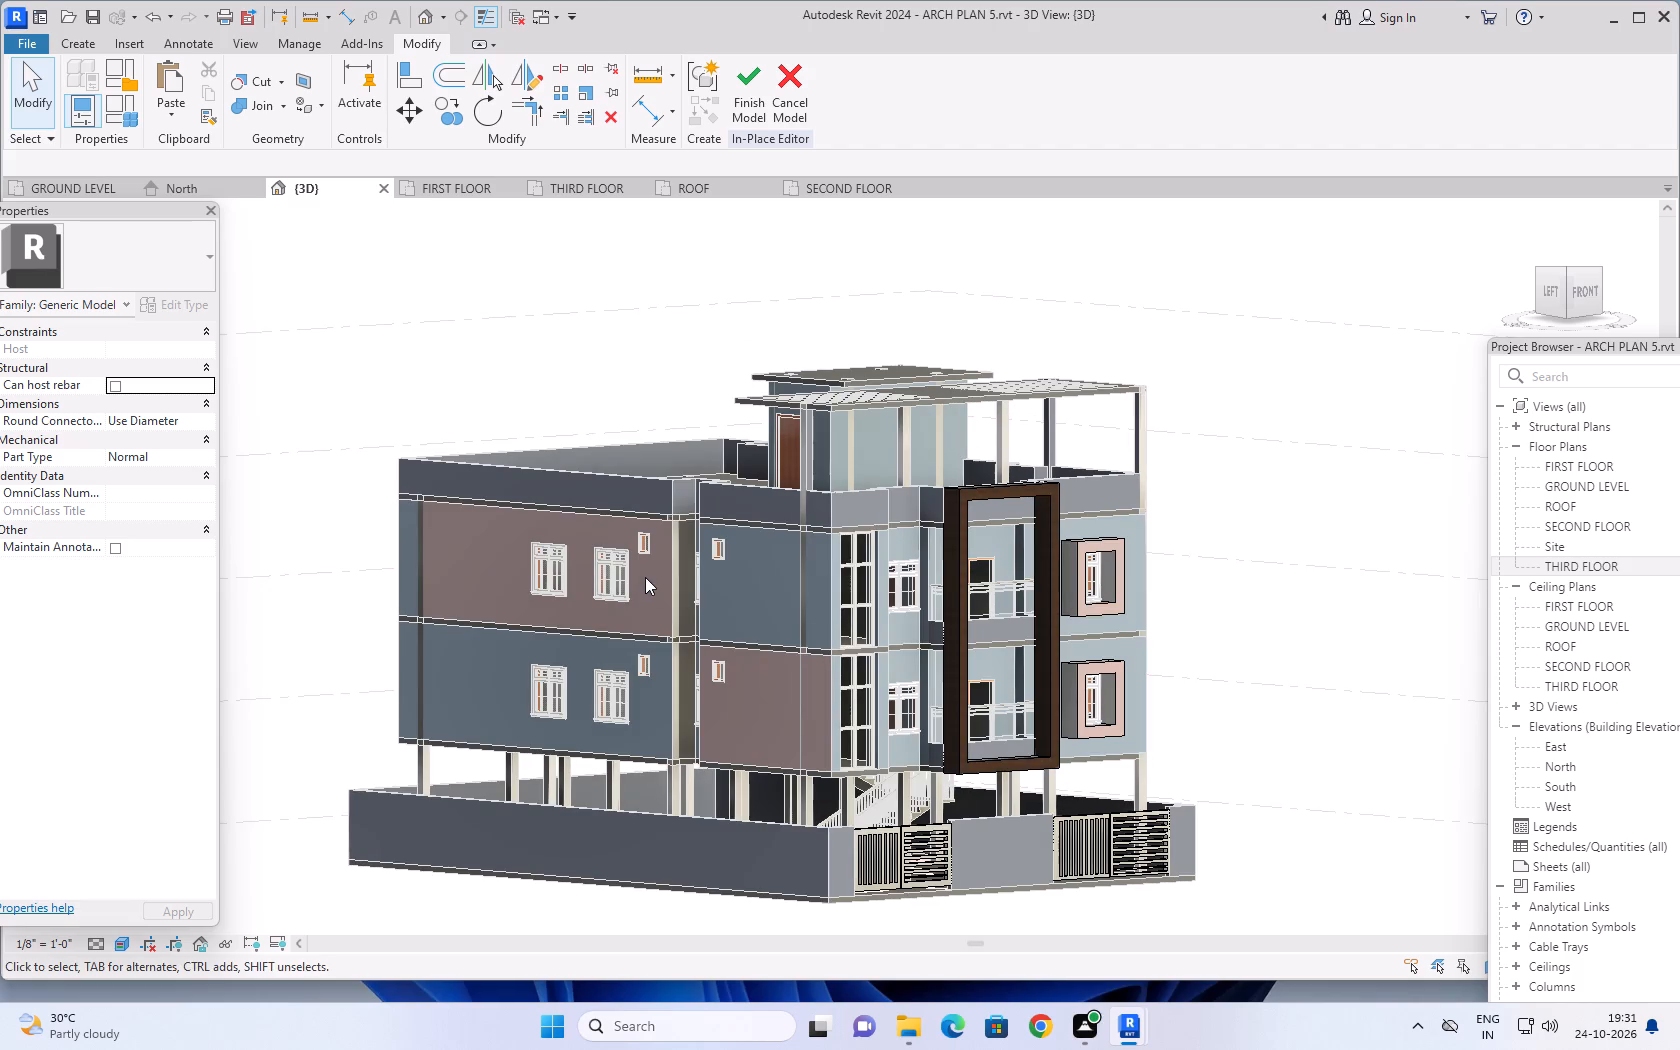
{"action": "middle_click_drag", "start_coordinate": [827, 644], "coordinate": [747, 669], "text": "shift"}
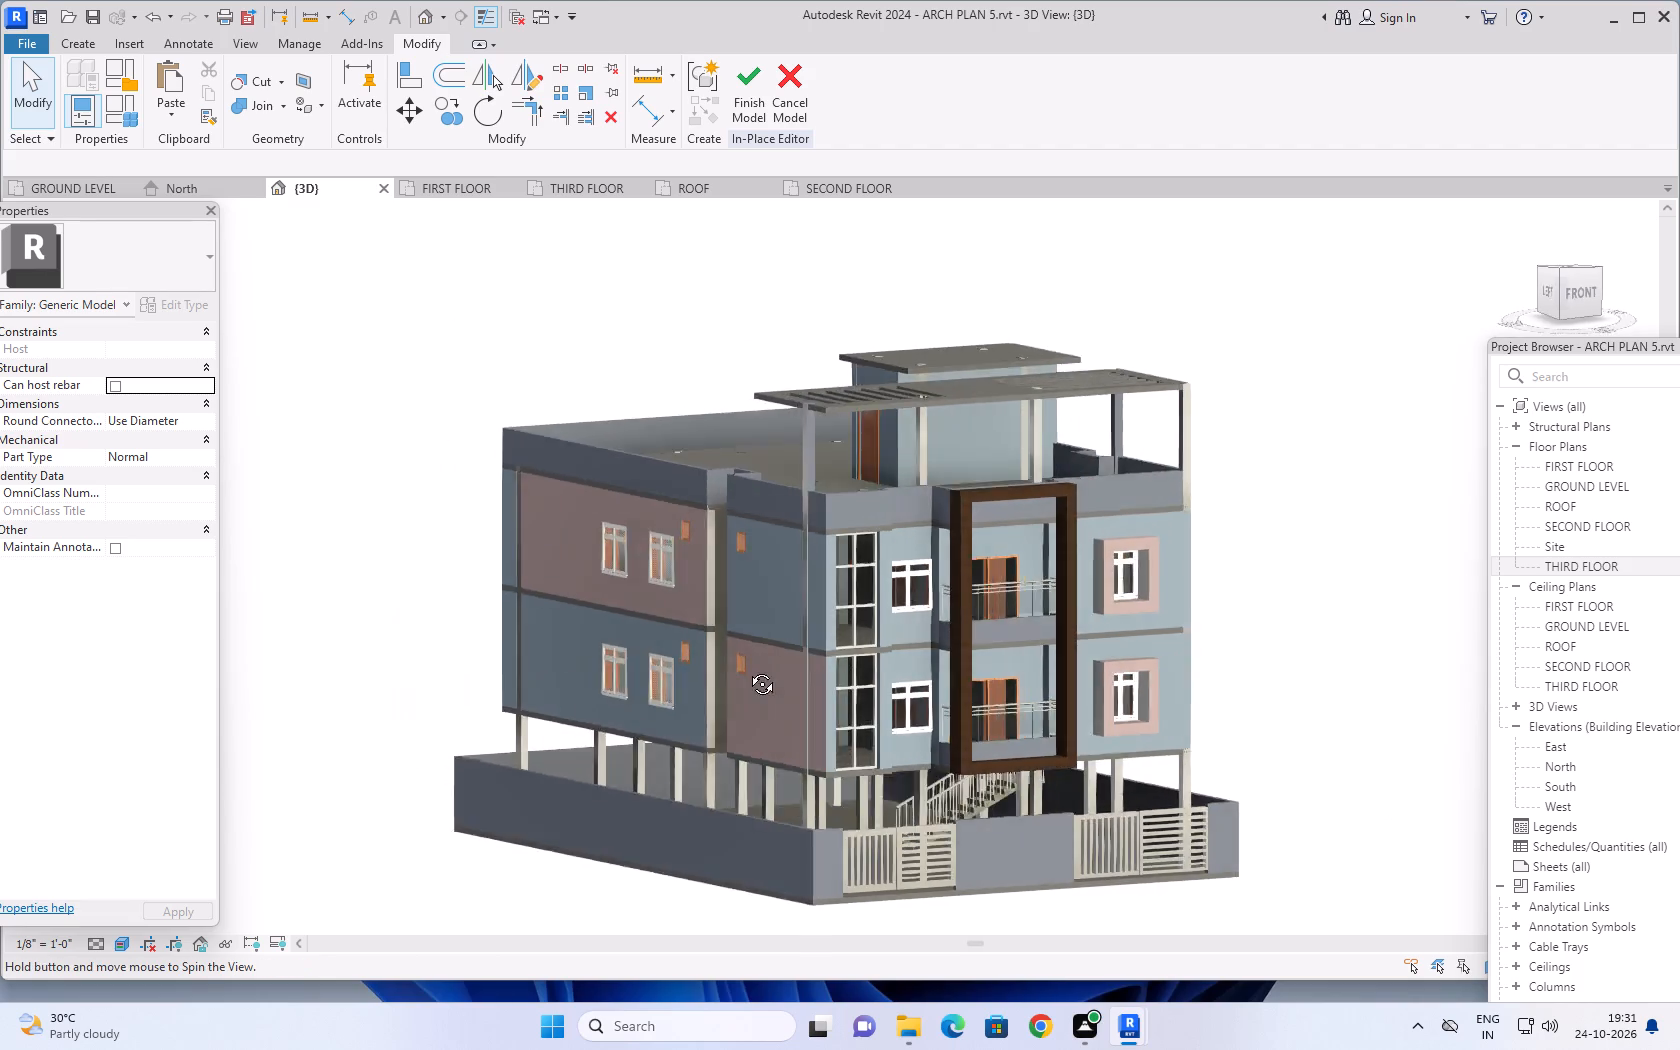
{"action": "middle_click_drag", "start_coordinate": [747, 669], "coordinate": [747, 654], "text": "shift"}
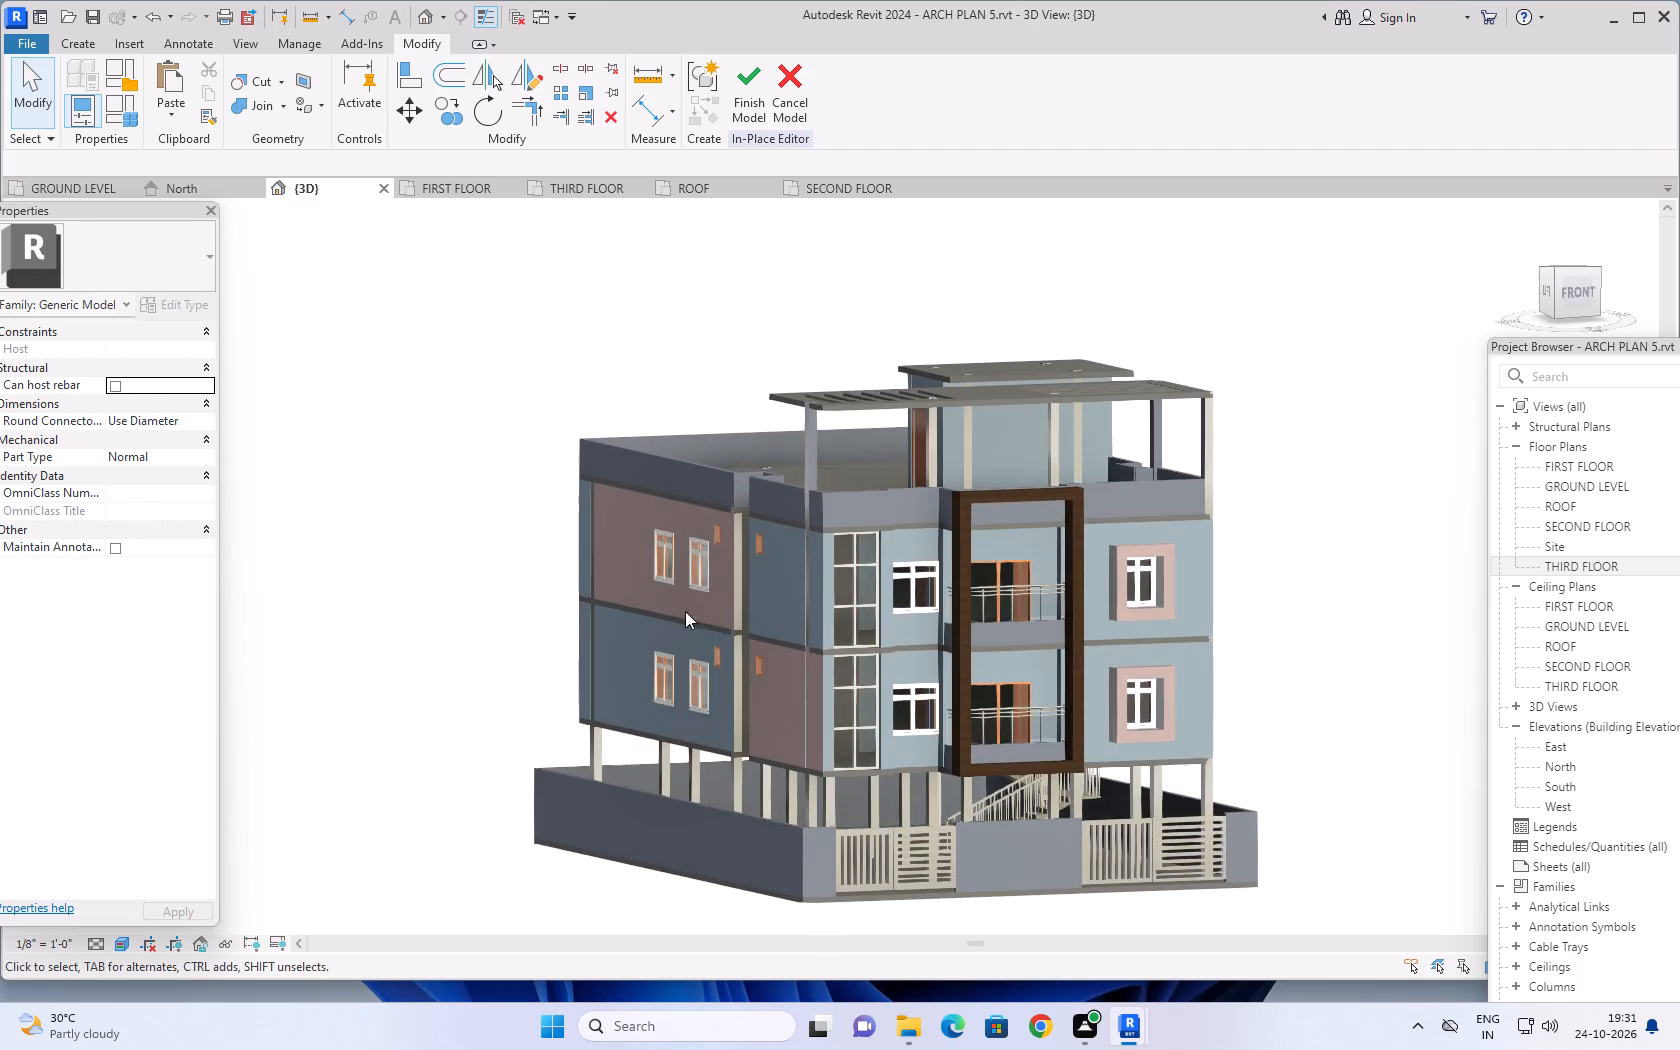
Paint the roof slab's top face and its exposed edges along the left elevation and above the front staircase glazing with 6" wall.
{"action": "left_click", "coordinate": [305, 101]}
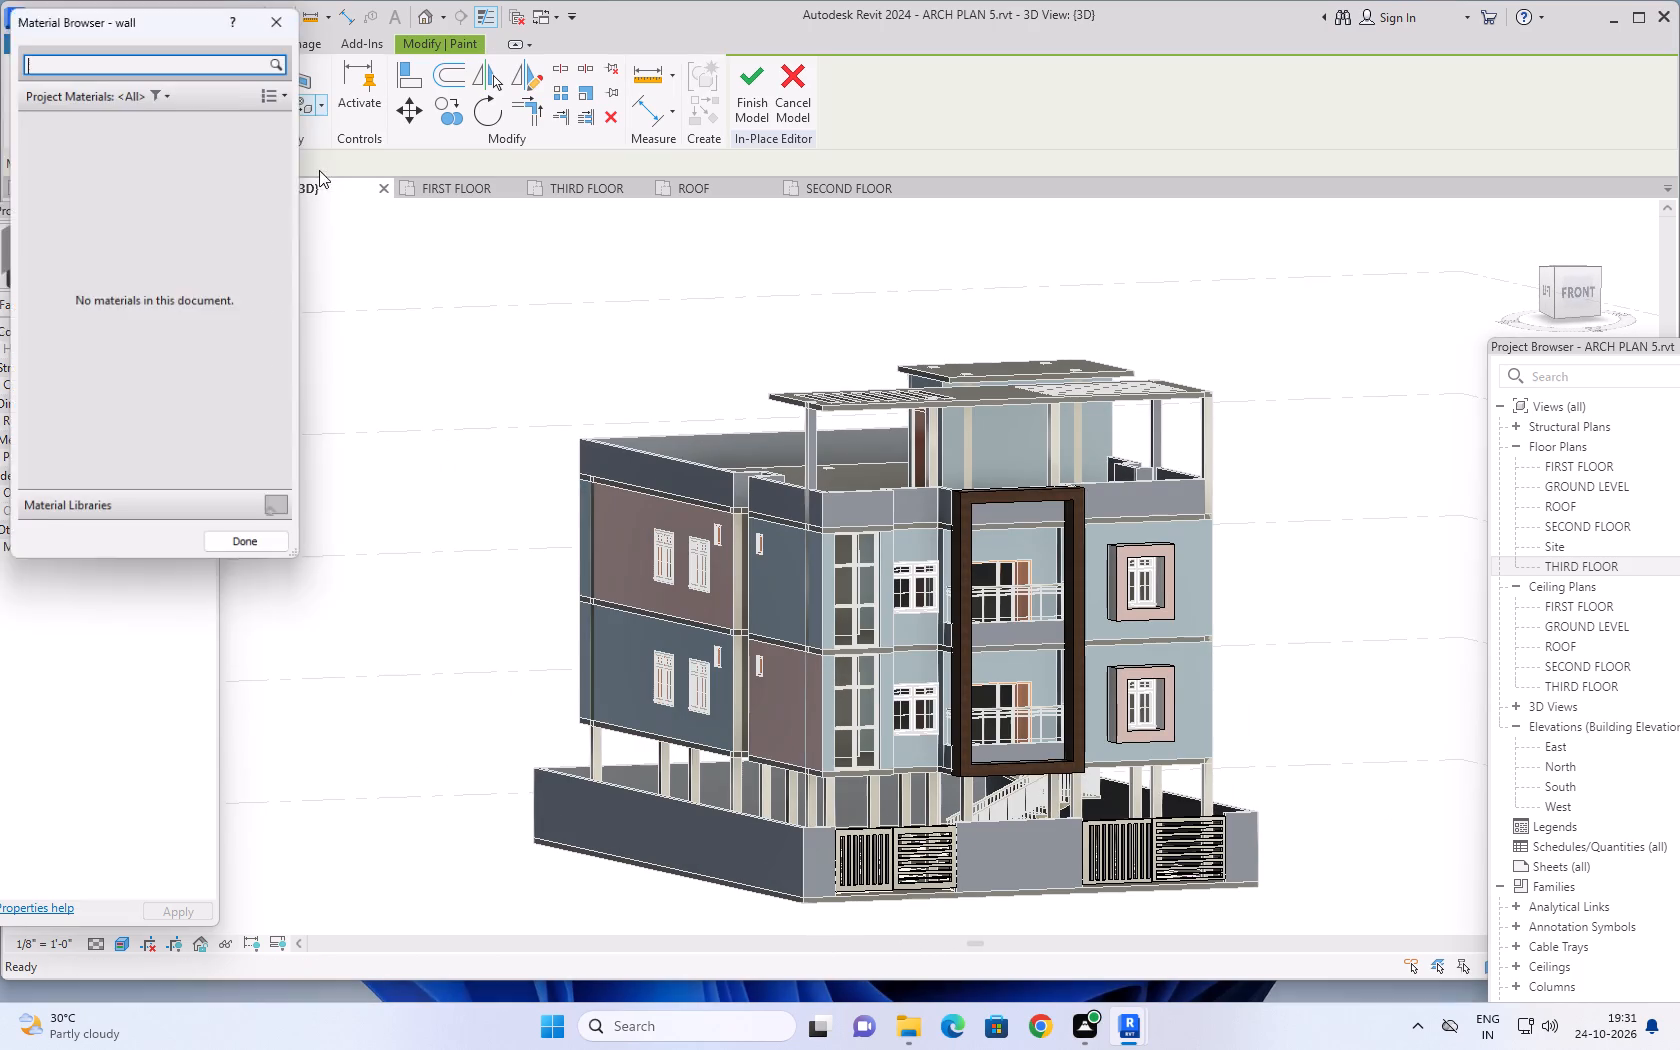
{"action": "scroll", "coordinate": [328, 401], "scroll_direction": "up", "scroll_amount": 20}
{"action": "scroll", "coordinate": [328, 401], "scroll_direction": "up", "scroll_amount": 8}
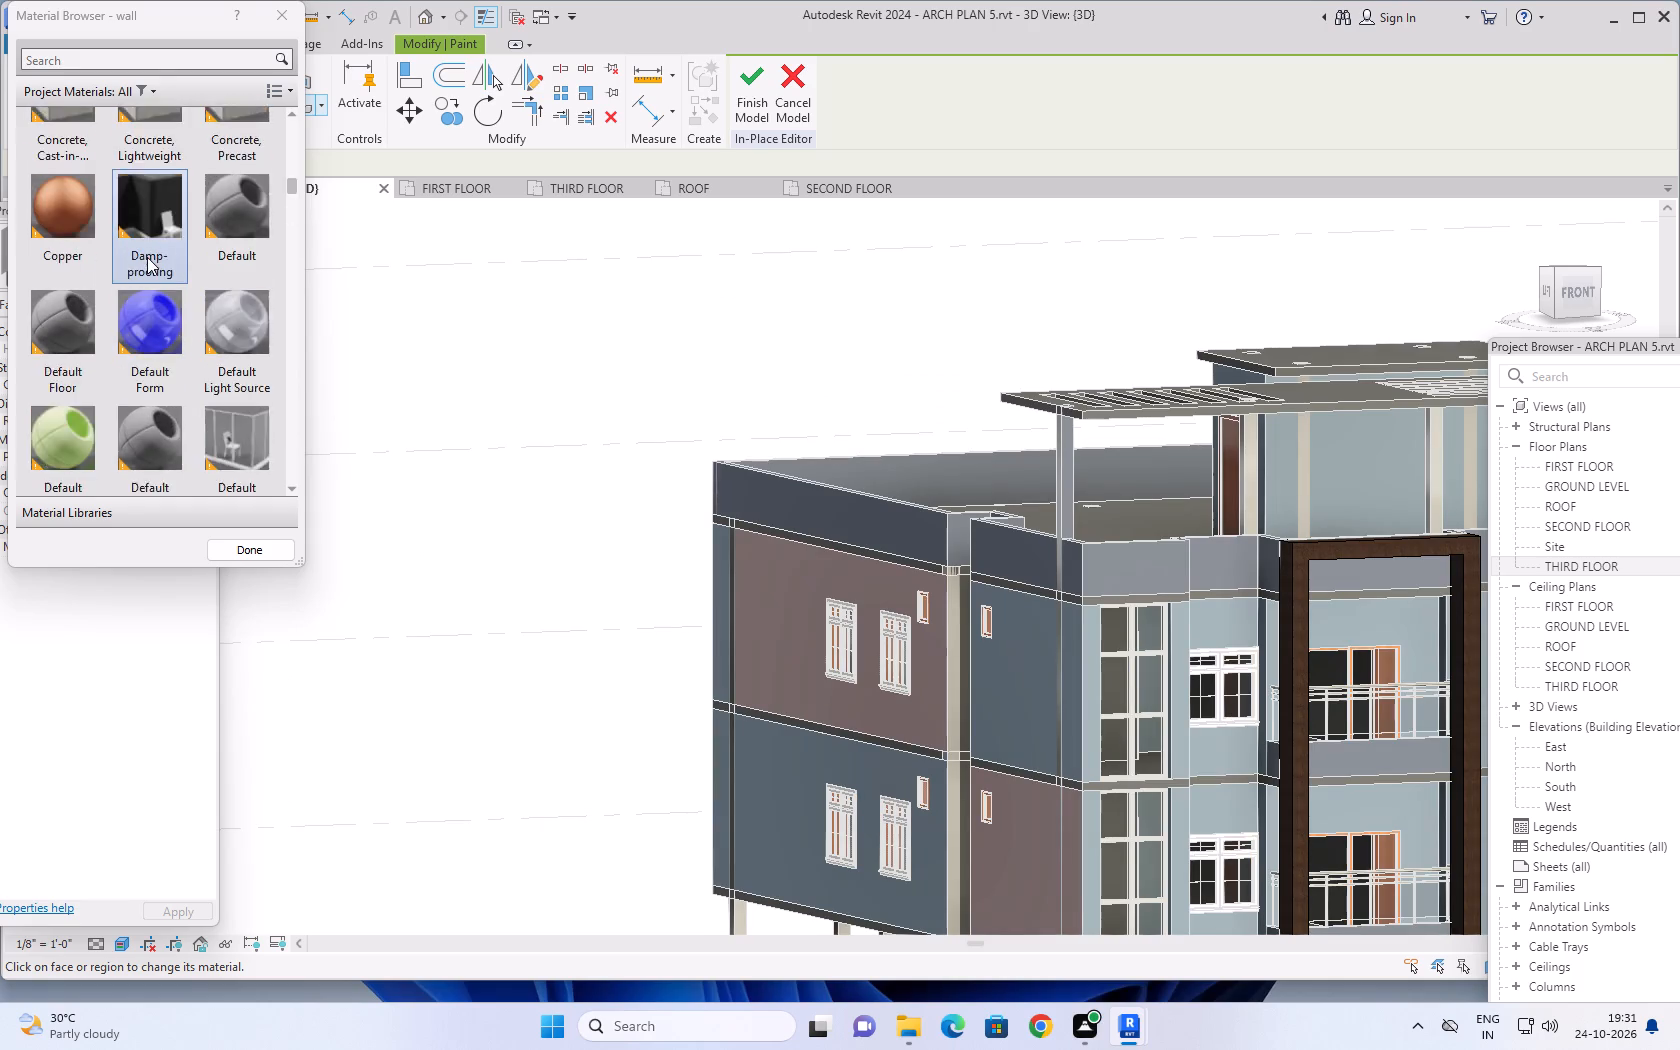
{"action": "scroll", "coordinate": [147, 257], "scroll_direction": "up", "scroll_amount": 11}
{"action": "left_click", "coordinate": [65, 134]}
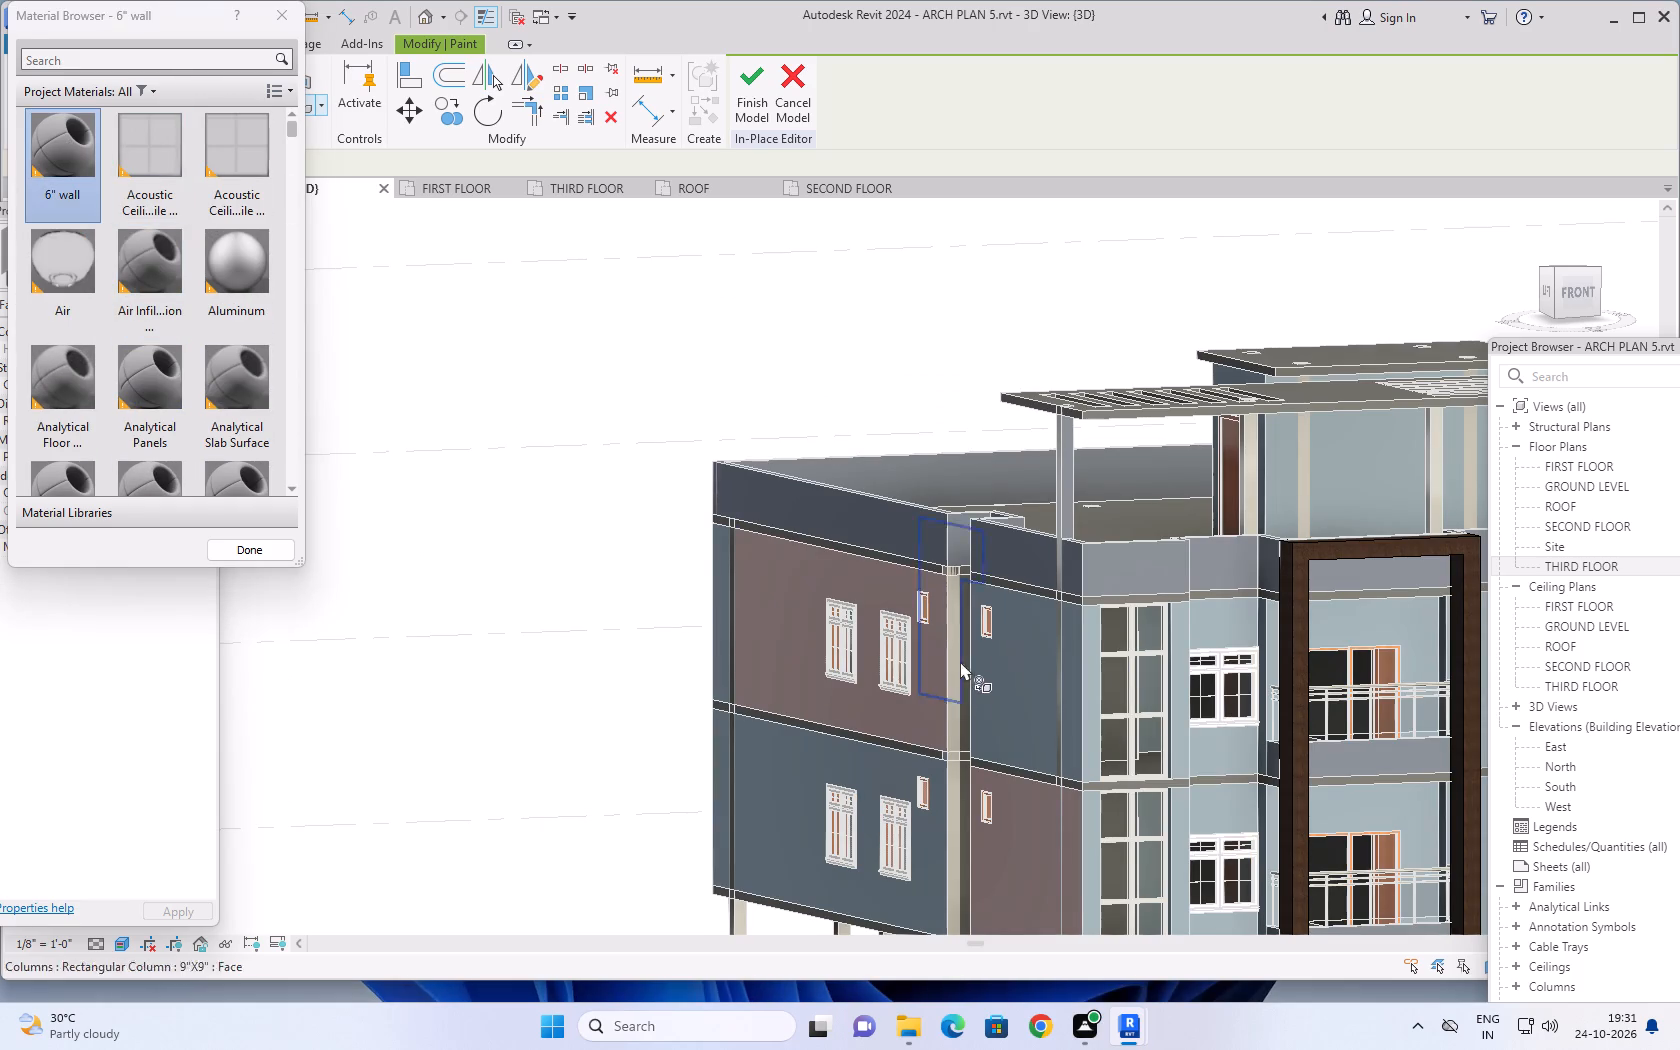
{"action": "scroll", "coordinate": [953, 633], "scroll_direction": "up", "scroll_amount": 6}
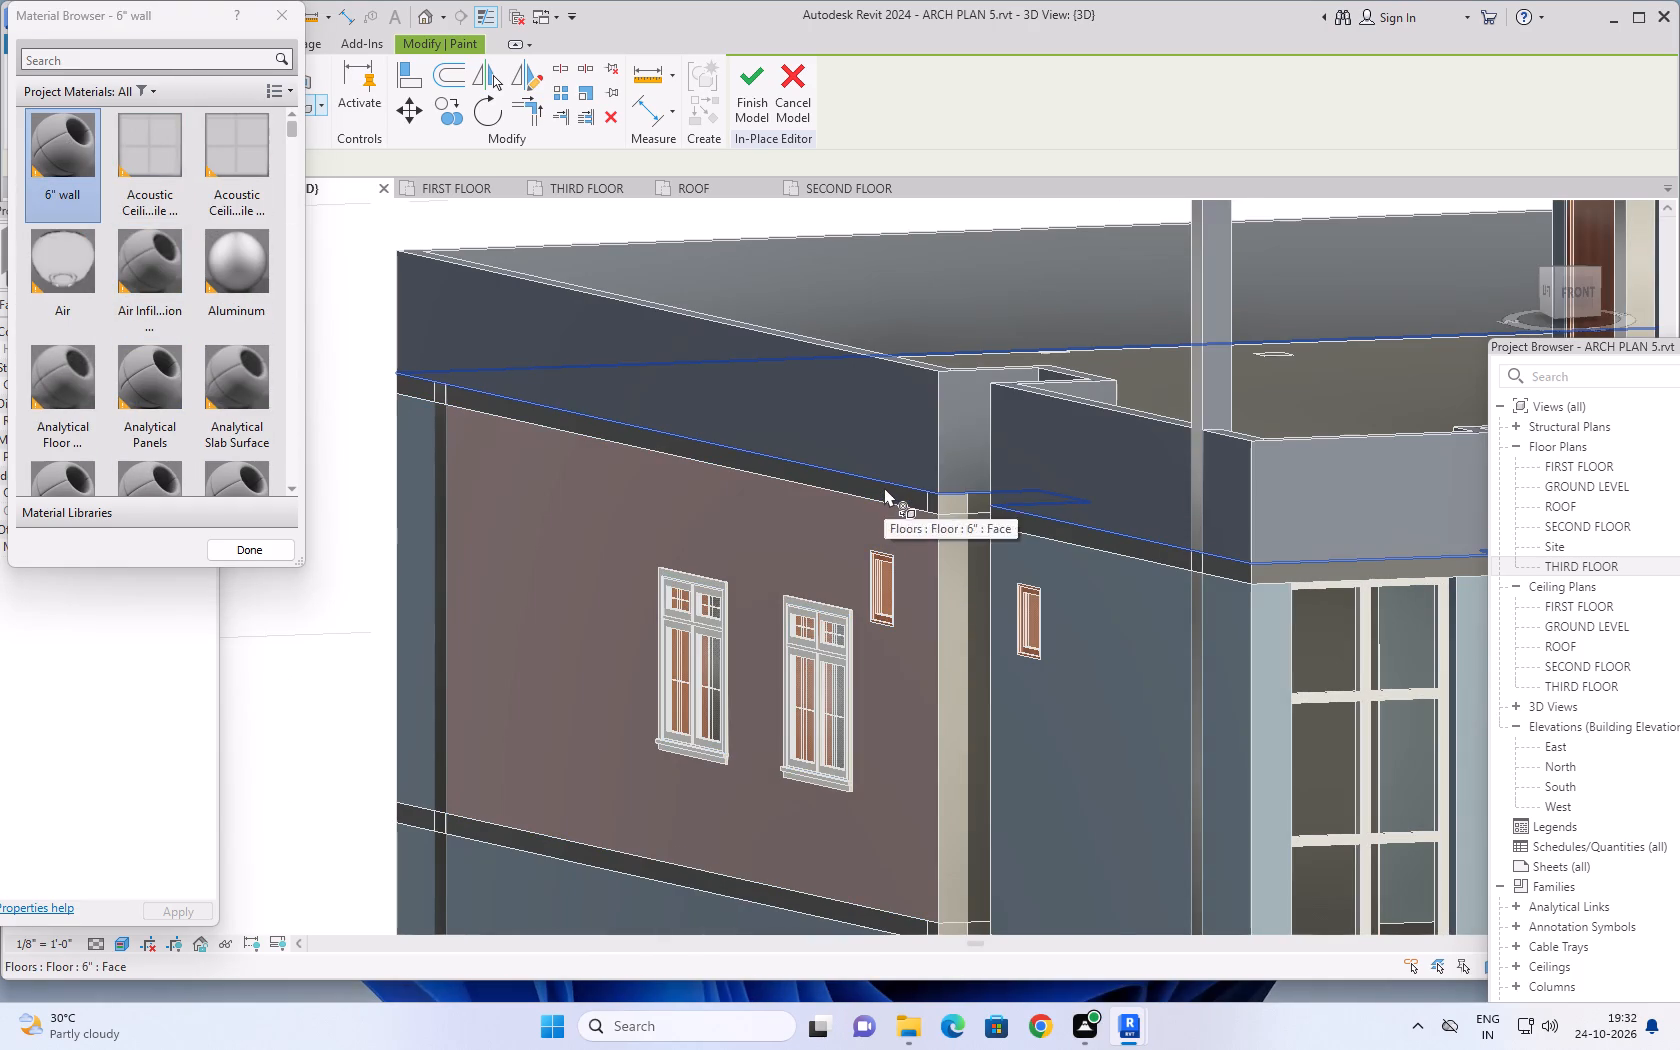
{"action": "left_click", "coordinate": [884, 487]}
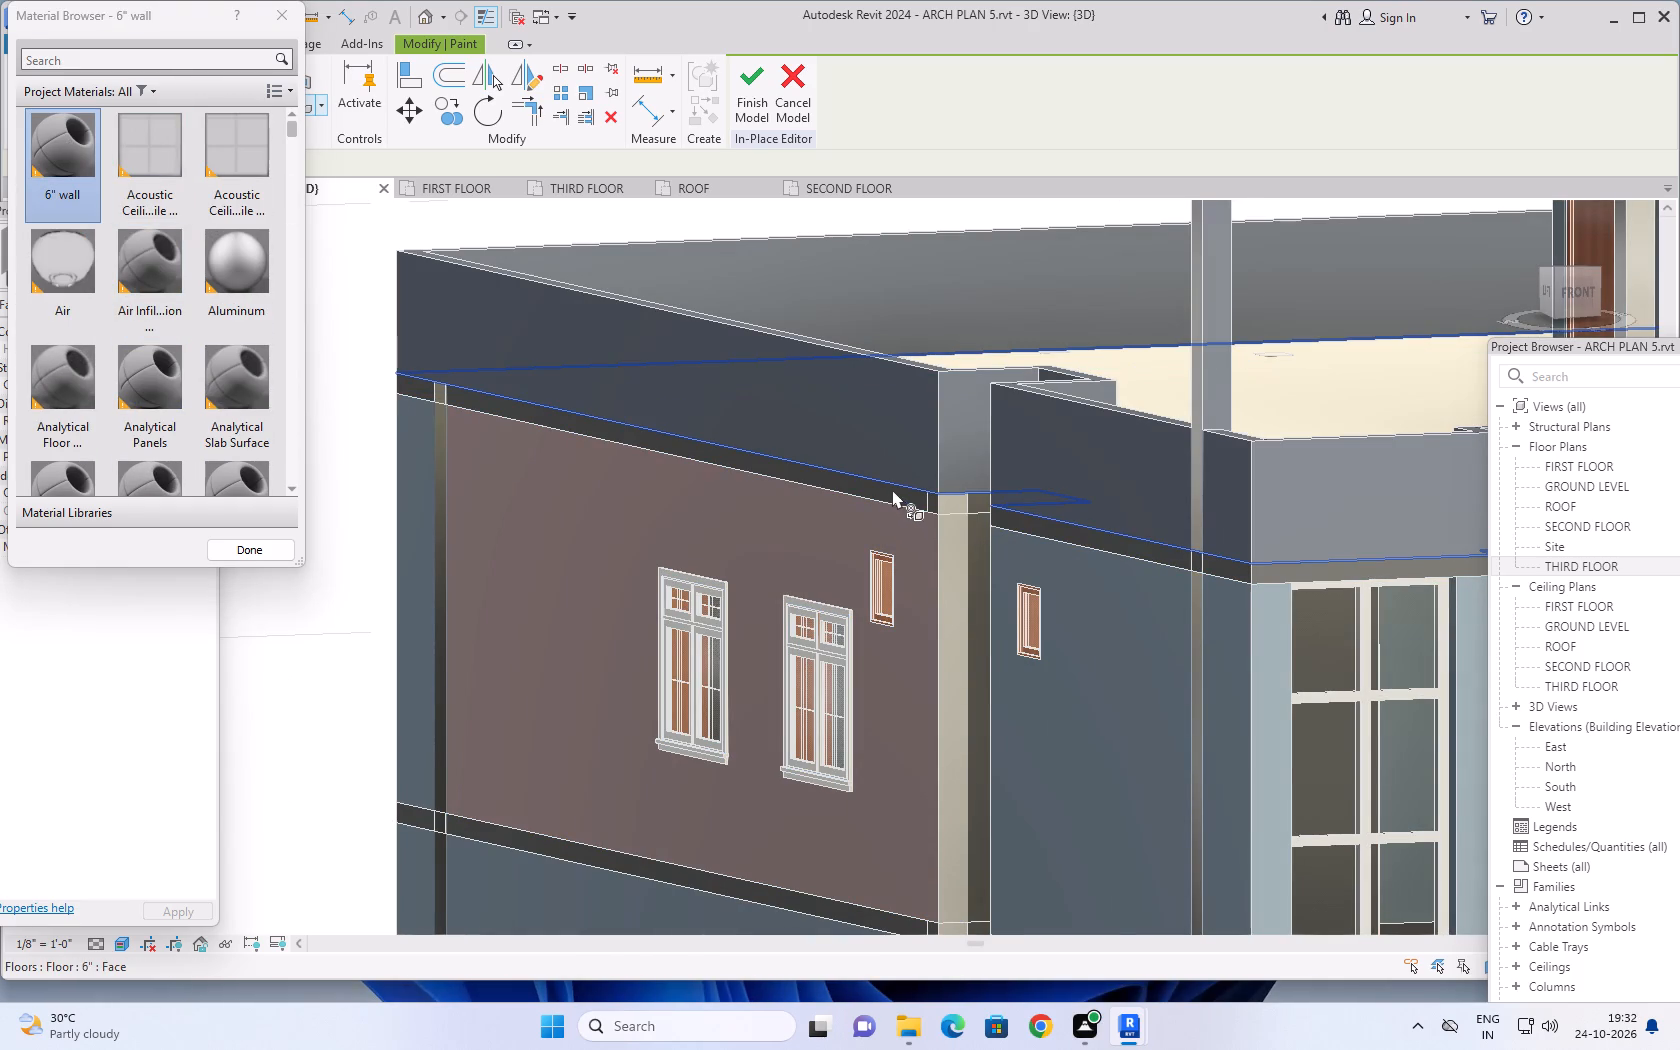
{"action": "left_click", "coordinate": [889, 492]}
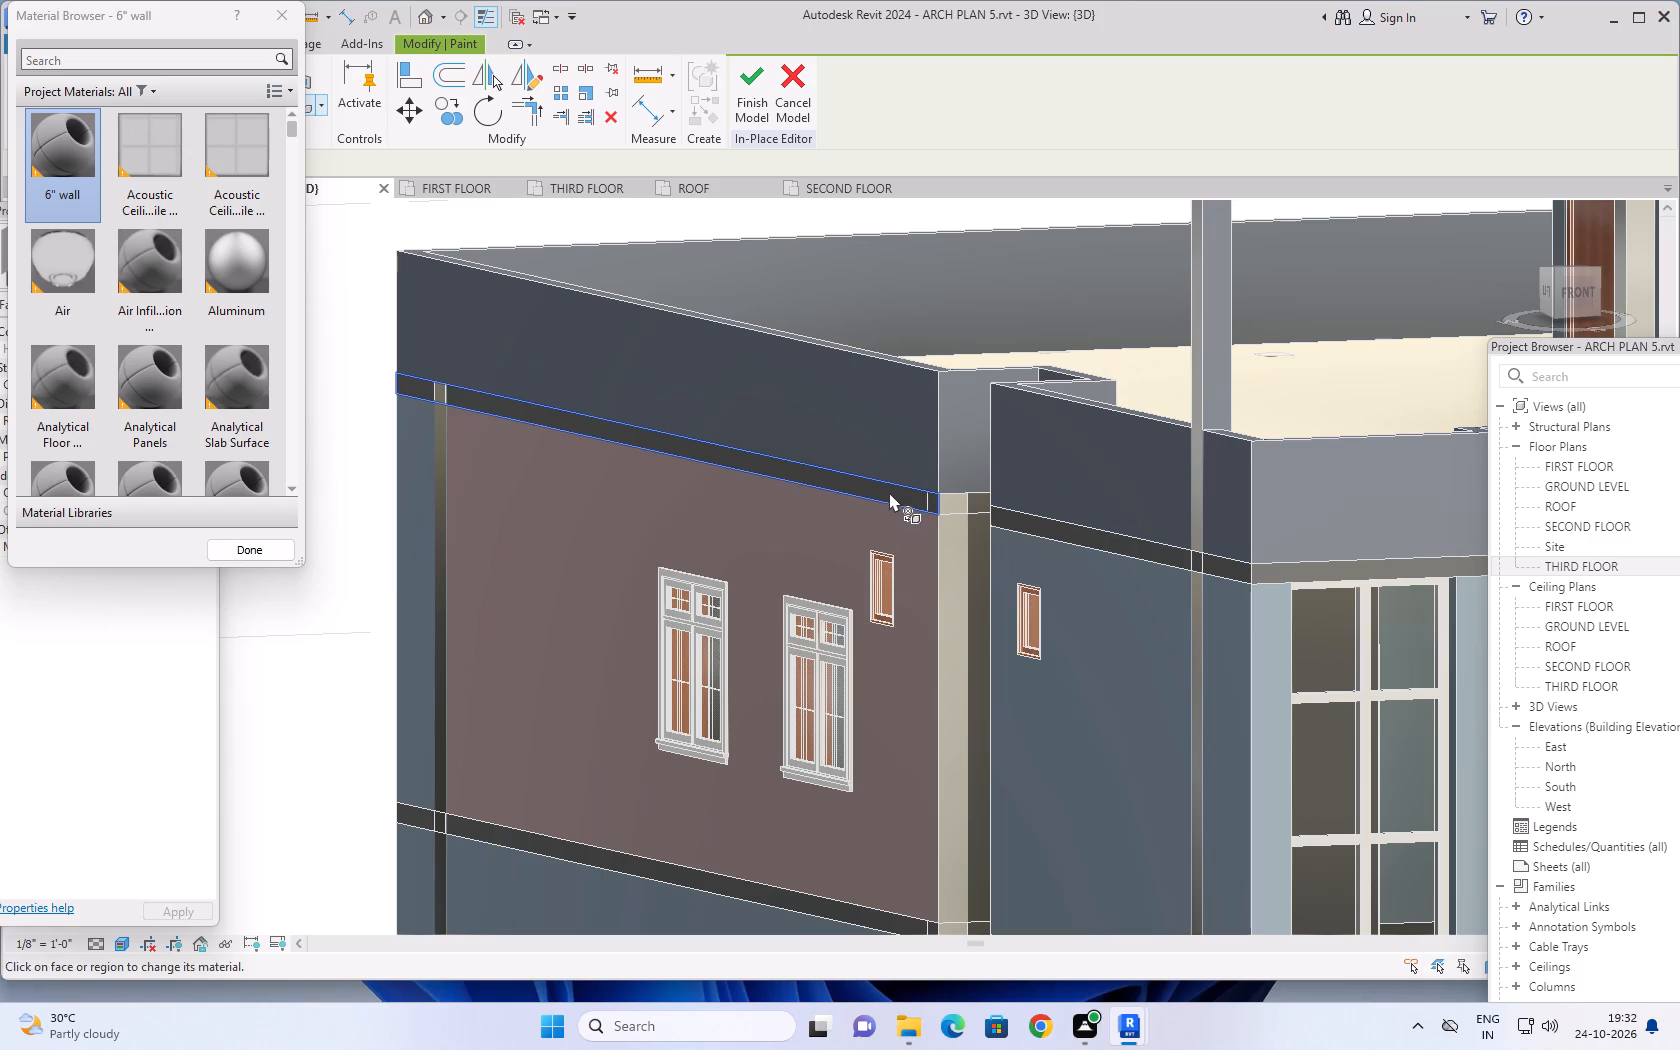
{"action": "left_click", "coordinate": [955, 503]}
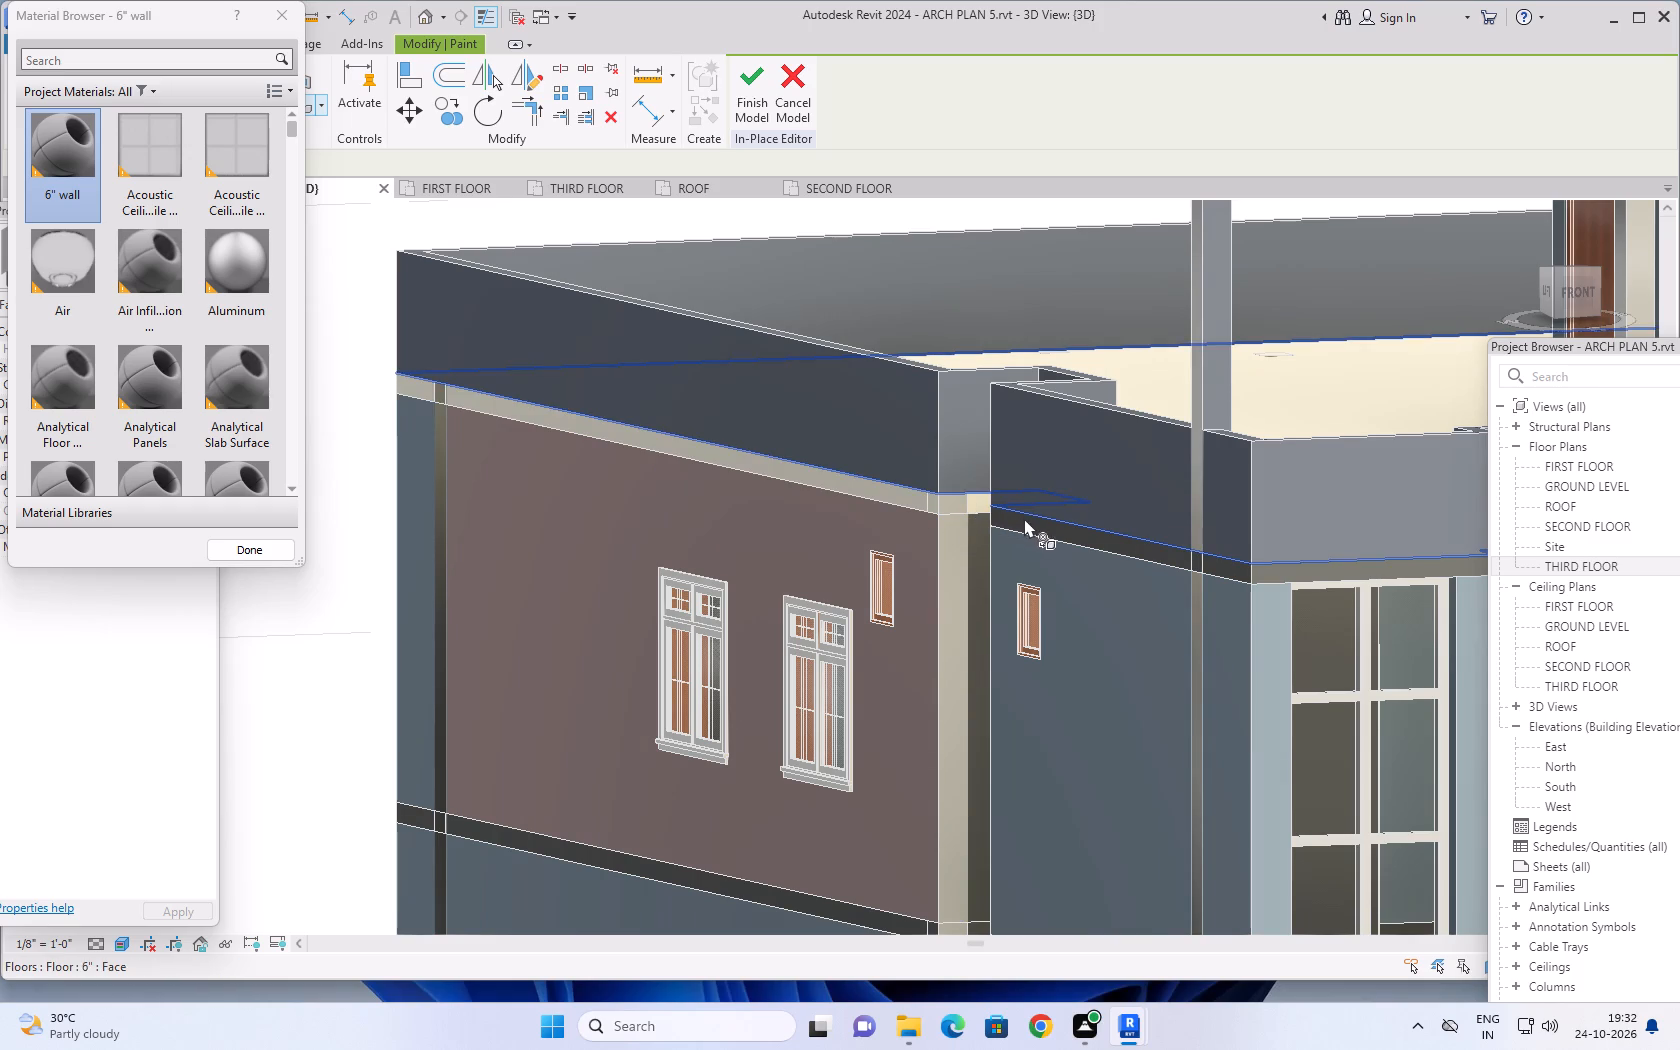
{"action": "left_click", "coordinate": [1037, 526]}
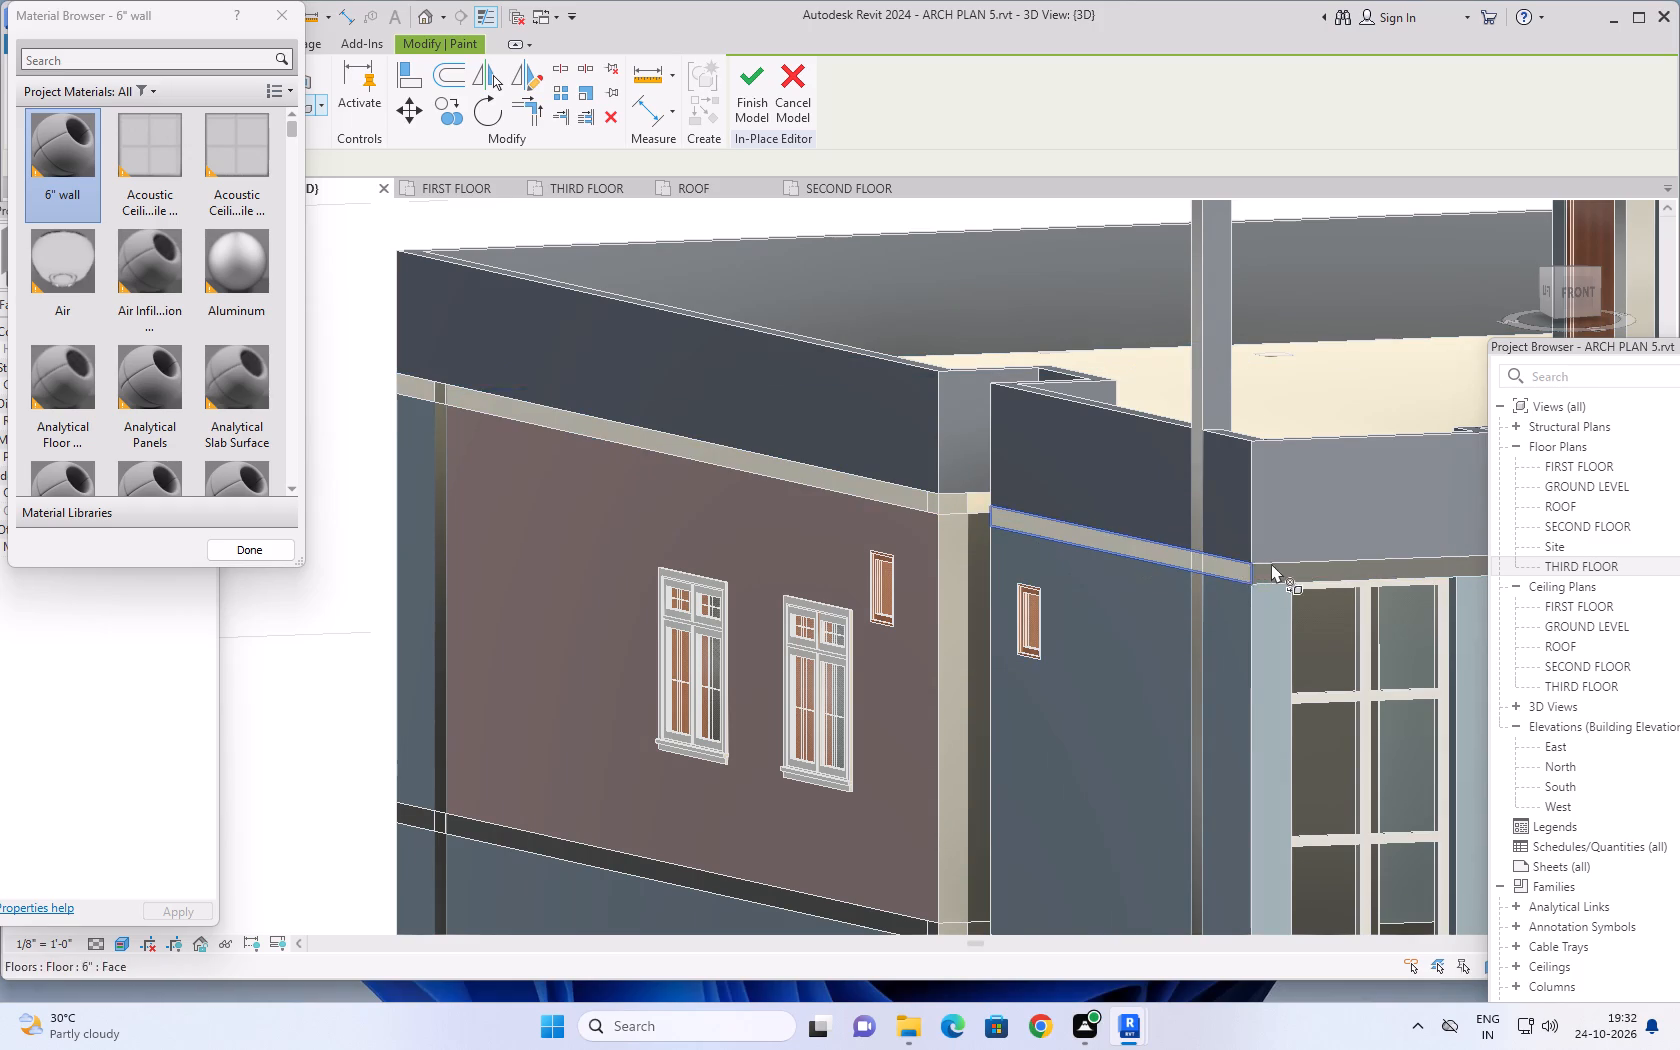
{"action": "left_click", "coordinate": [1281, 571]}
Paint the roof slab edge above the recessed window between the left elevation's front and rear walls with 6" wall.
{"action": "scroll", "coordinate": [1194, 605], "scroll_direction": "down", "scroll_amount": 2}
{"action": "middle_click_drag", "start_coordinate": [1188, 618], "coordinate": [1286, 638], "text": "shift"}
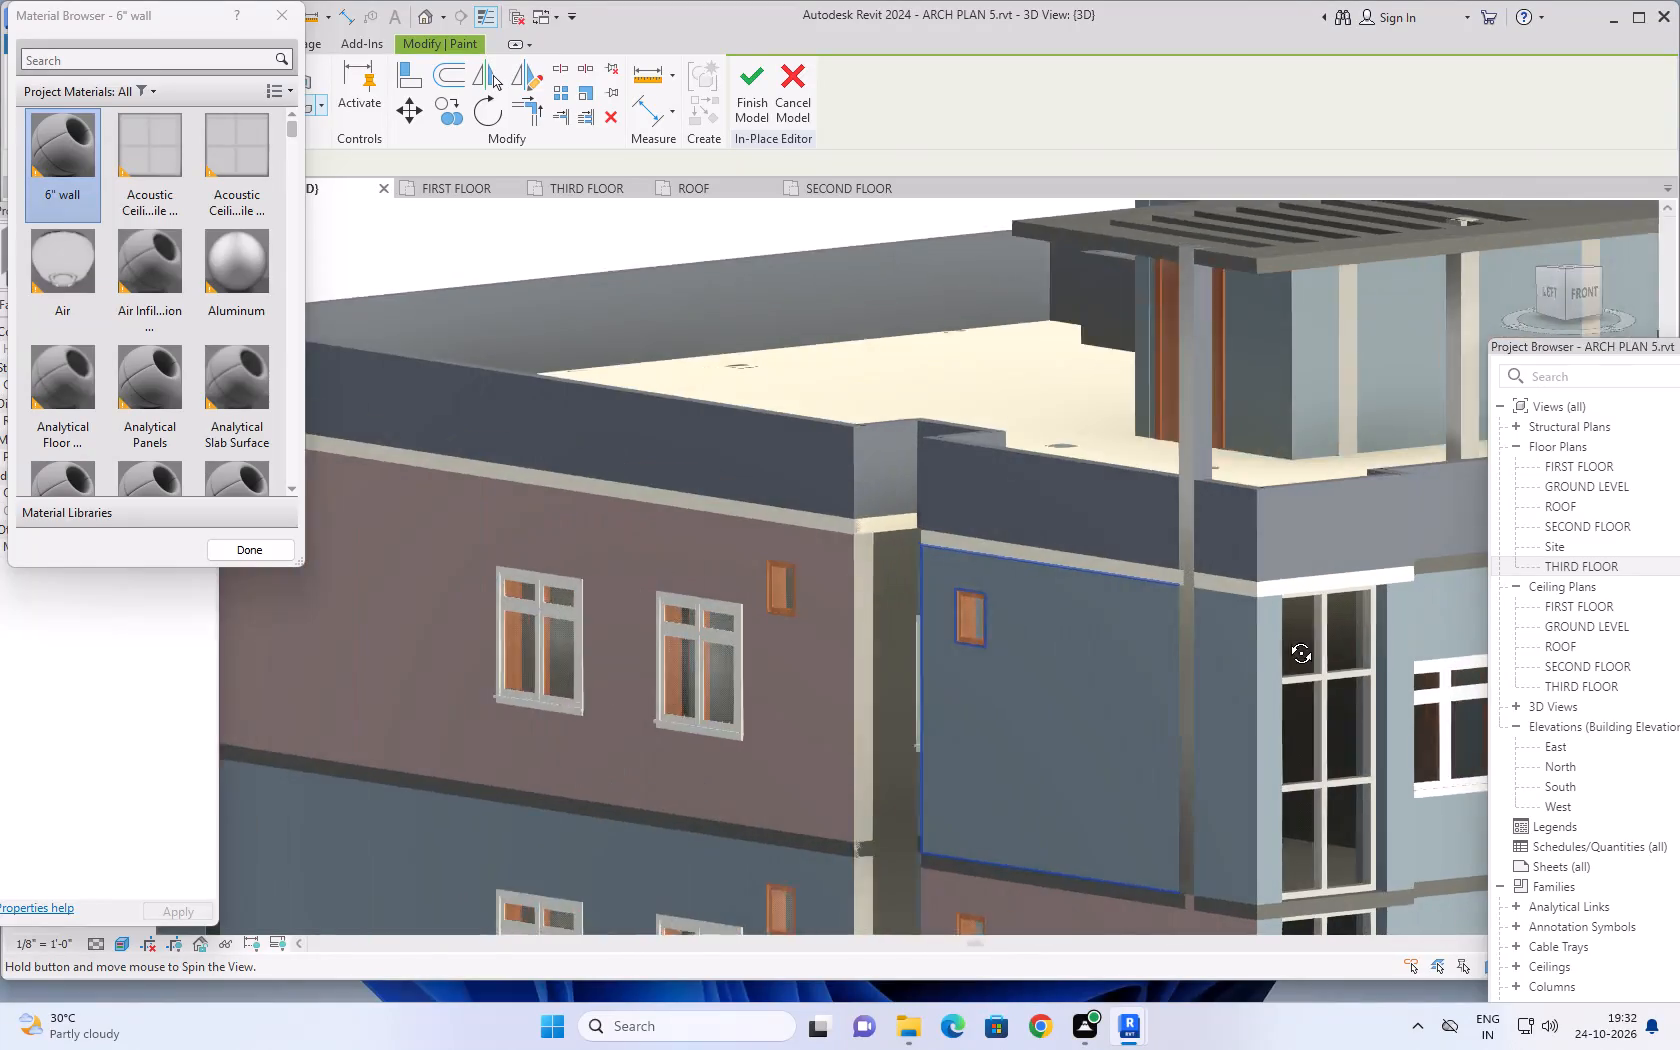
{"action": "middle_click_drag", "start_coordinate": [1286, 638], "coordinate": [1402, 612], "text": "shift"}
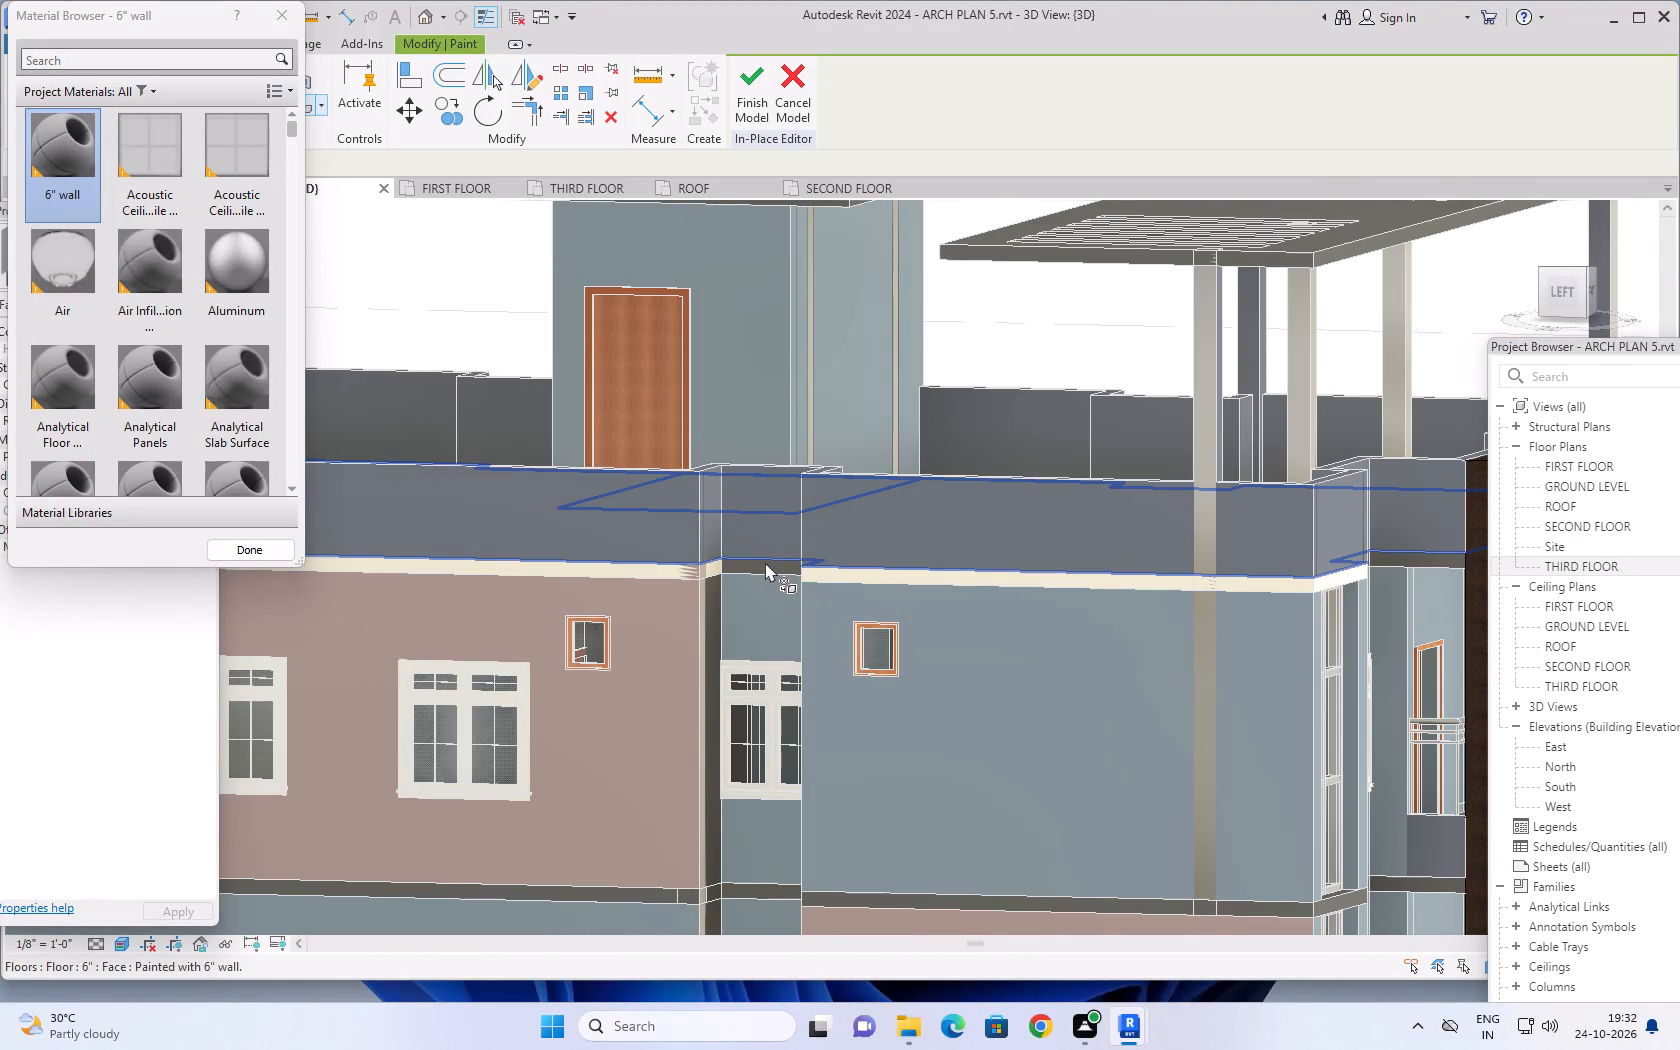
{"action": "scroll", "coordinate": [765, 566], "scroll_direction": "up", "scroll_amount": 4}
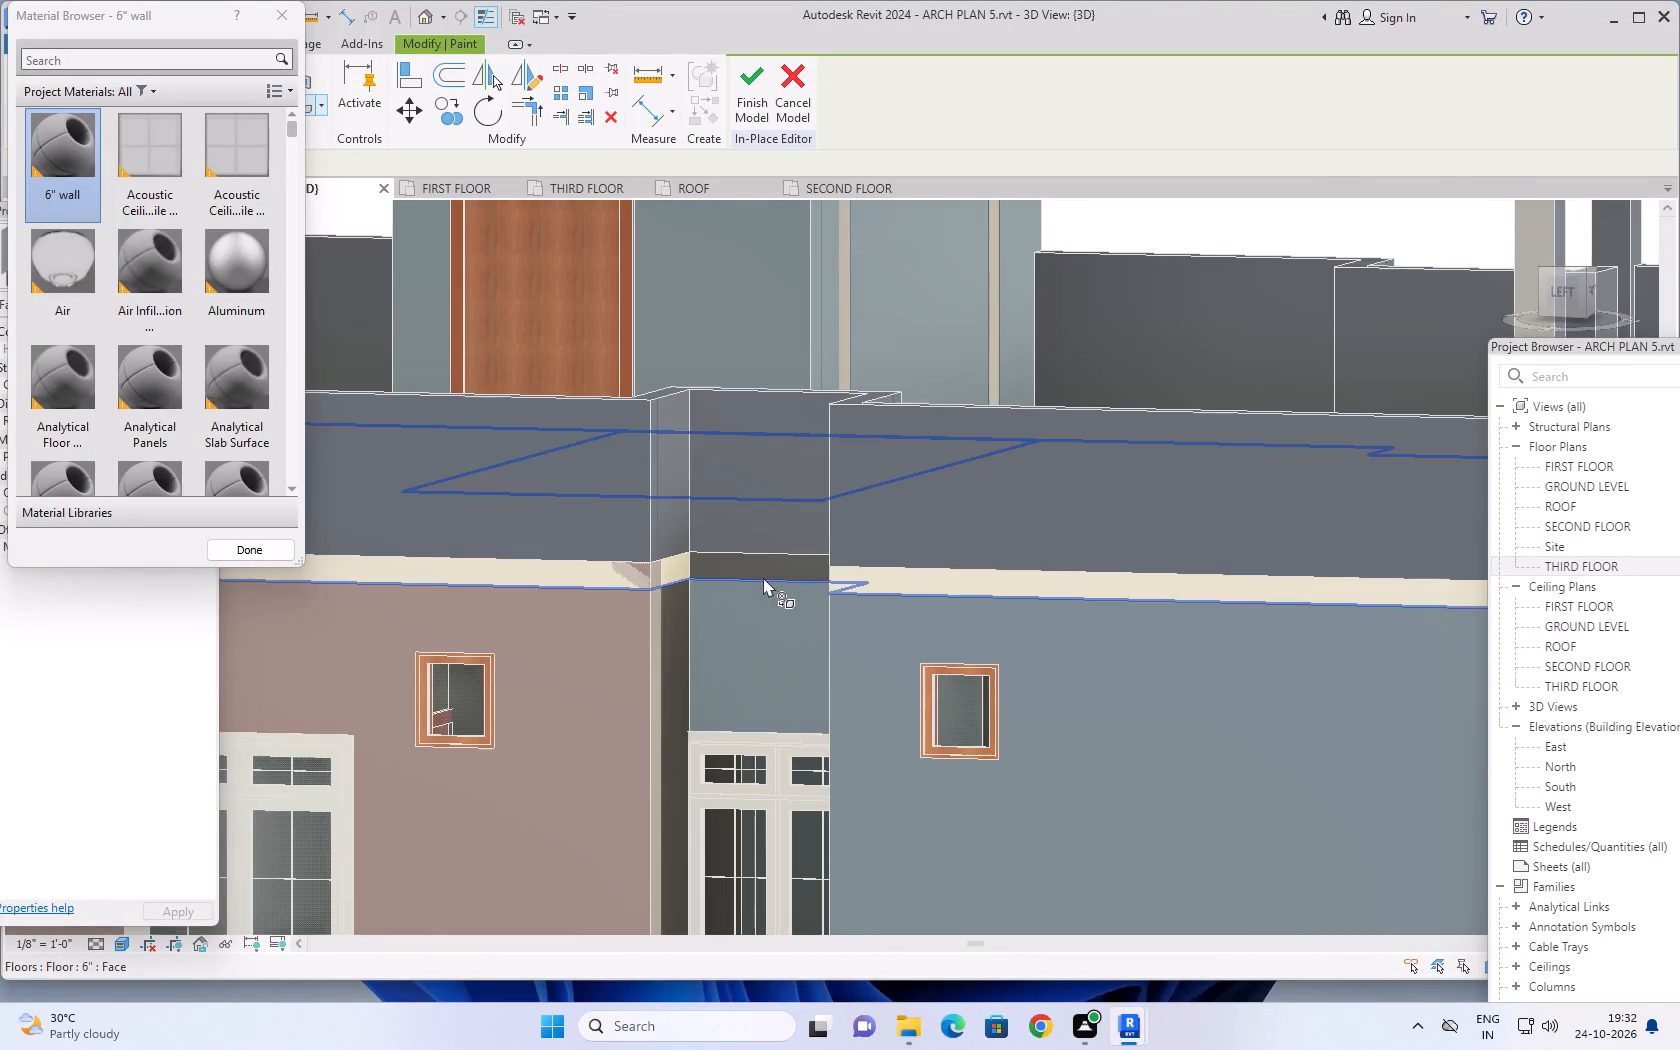
{"action": "left_click", "coordinate": [755, 567]}
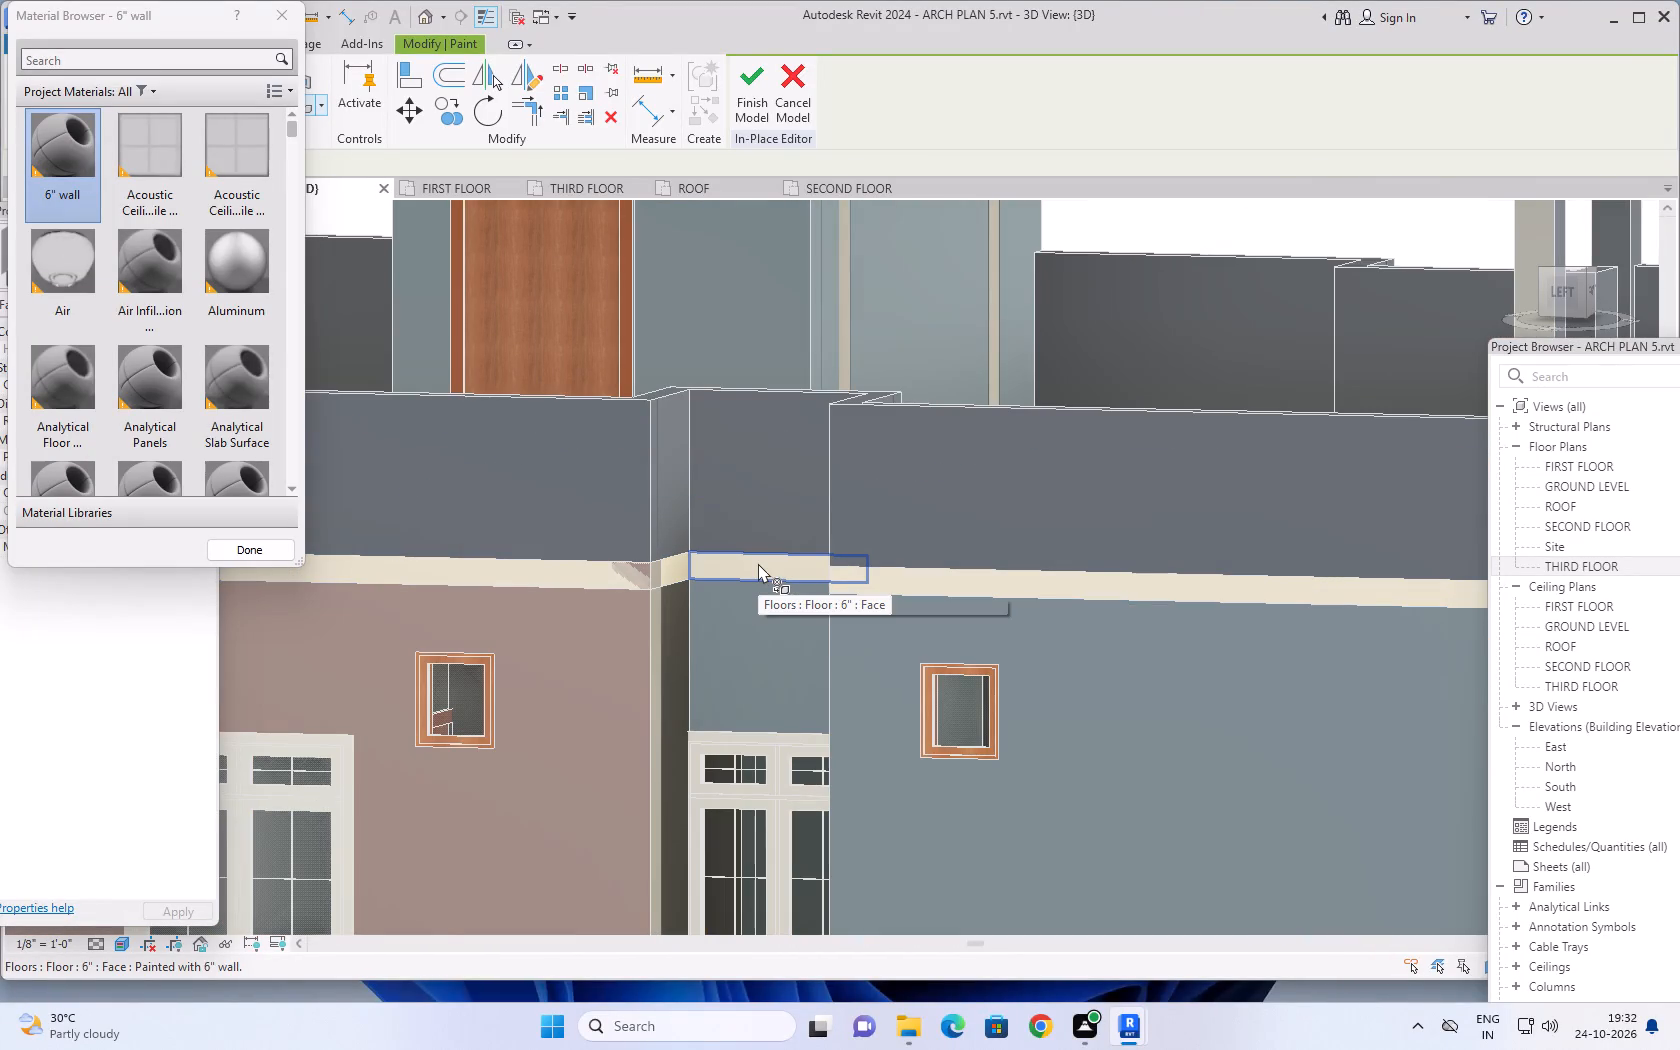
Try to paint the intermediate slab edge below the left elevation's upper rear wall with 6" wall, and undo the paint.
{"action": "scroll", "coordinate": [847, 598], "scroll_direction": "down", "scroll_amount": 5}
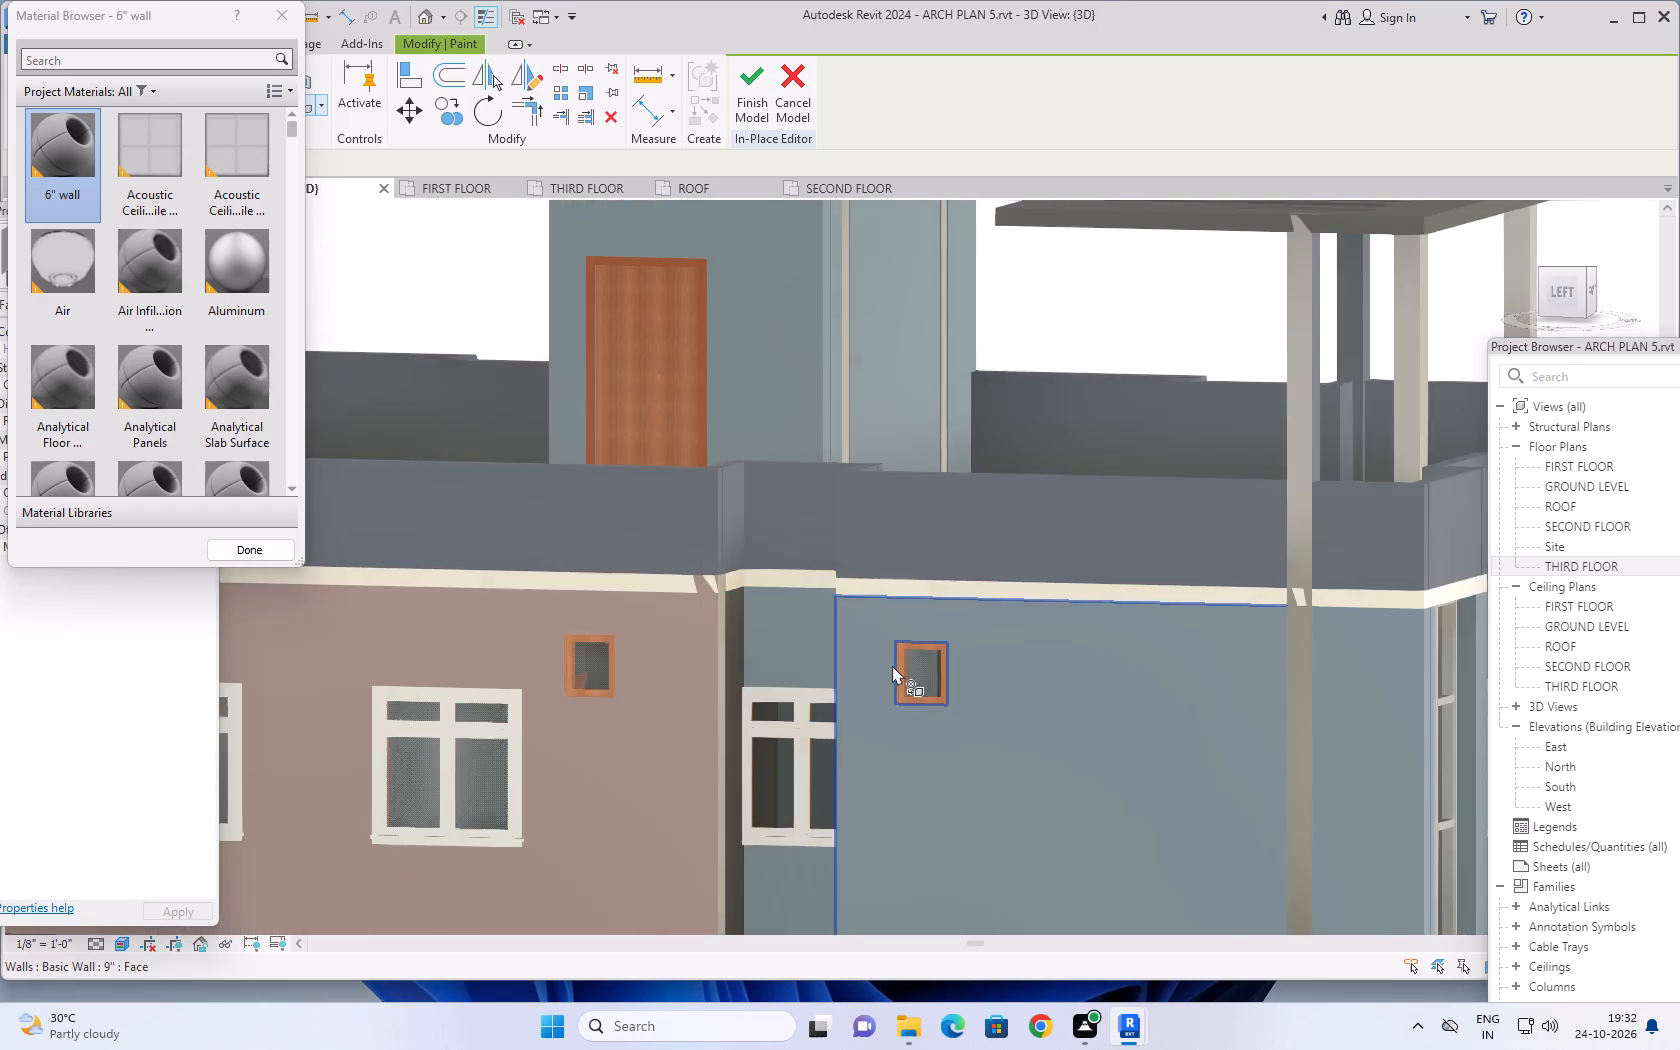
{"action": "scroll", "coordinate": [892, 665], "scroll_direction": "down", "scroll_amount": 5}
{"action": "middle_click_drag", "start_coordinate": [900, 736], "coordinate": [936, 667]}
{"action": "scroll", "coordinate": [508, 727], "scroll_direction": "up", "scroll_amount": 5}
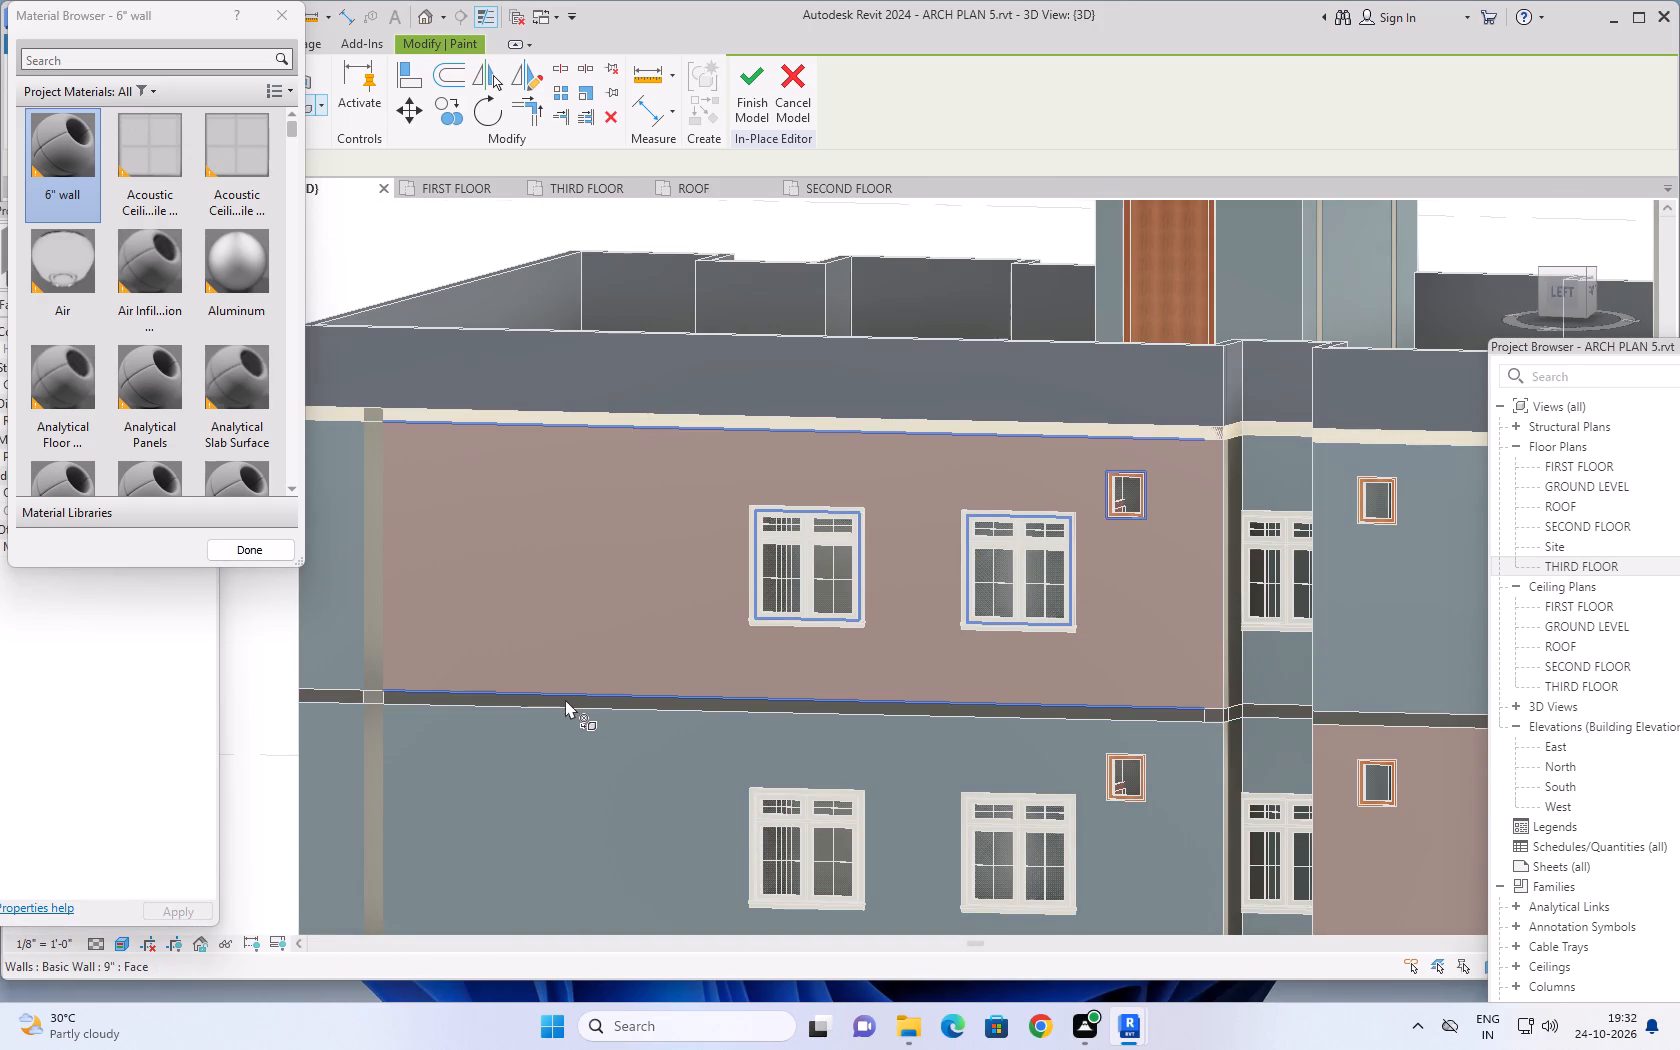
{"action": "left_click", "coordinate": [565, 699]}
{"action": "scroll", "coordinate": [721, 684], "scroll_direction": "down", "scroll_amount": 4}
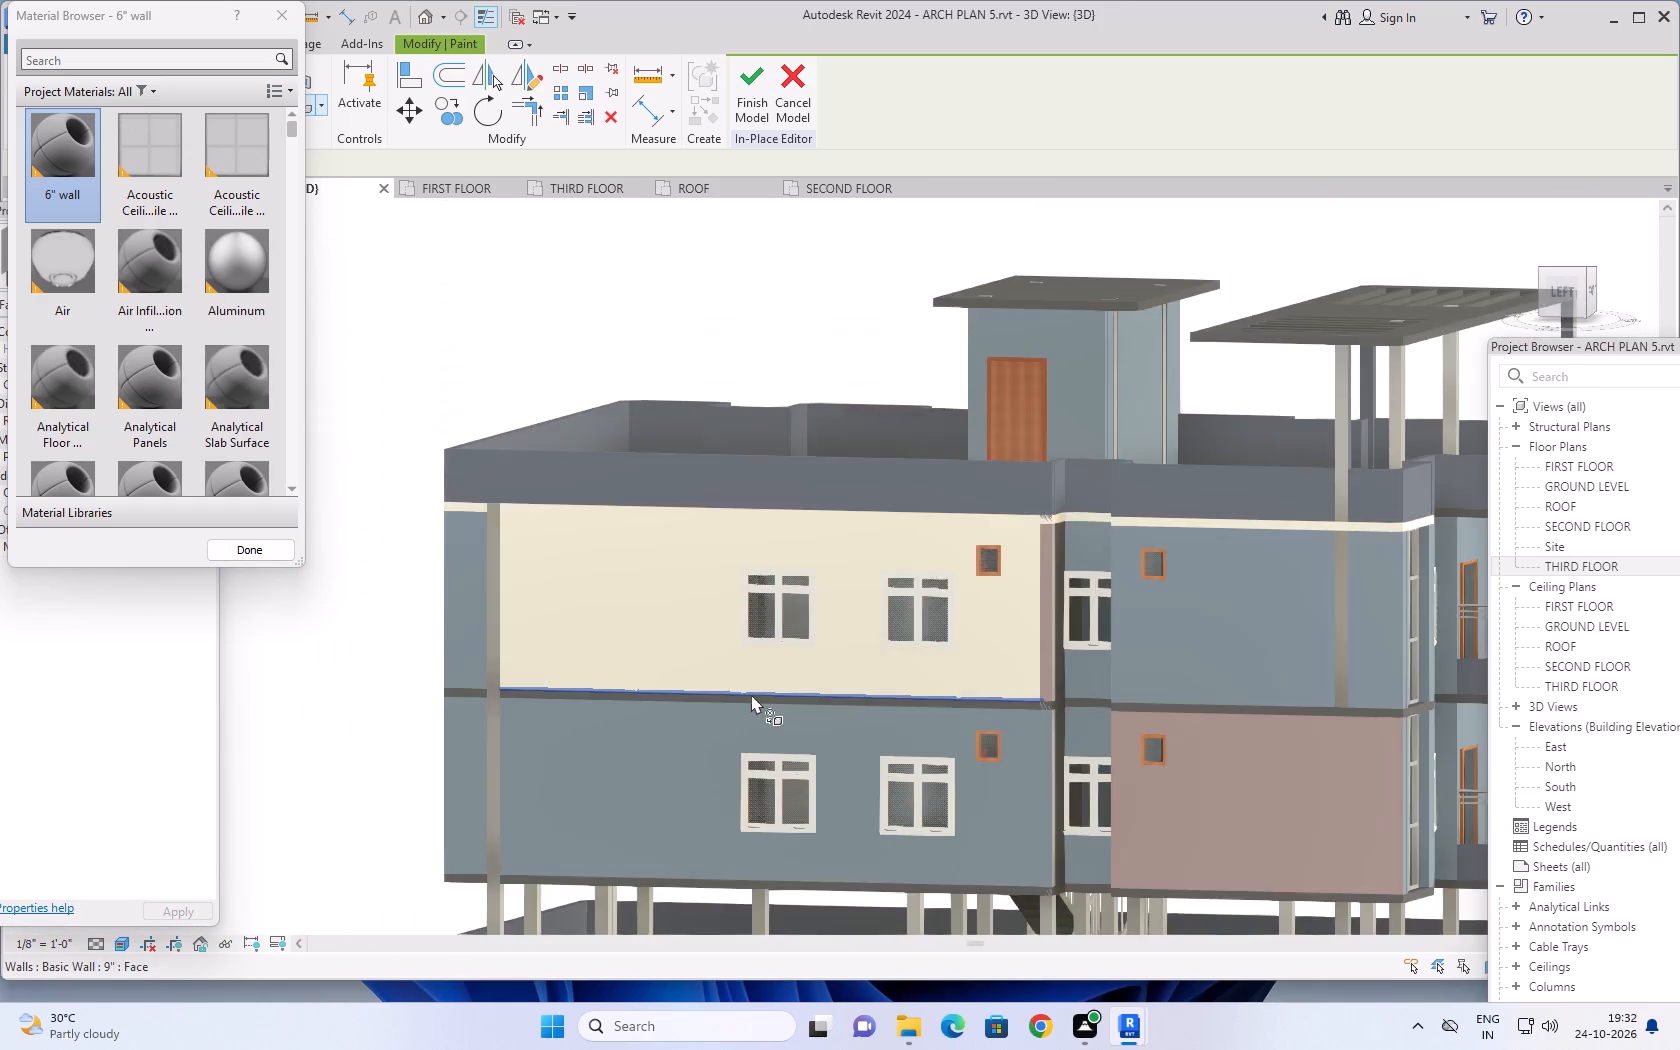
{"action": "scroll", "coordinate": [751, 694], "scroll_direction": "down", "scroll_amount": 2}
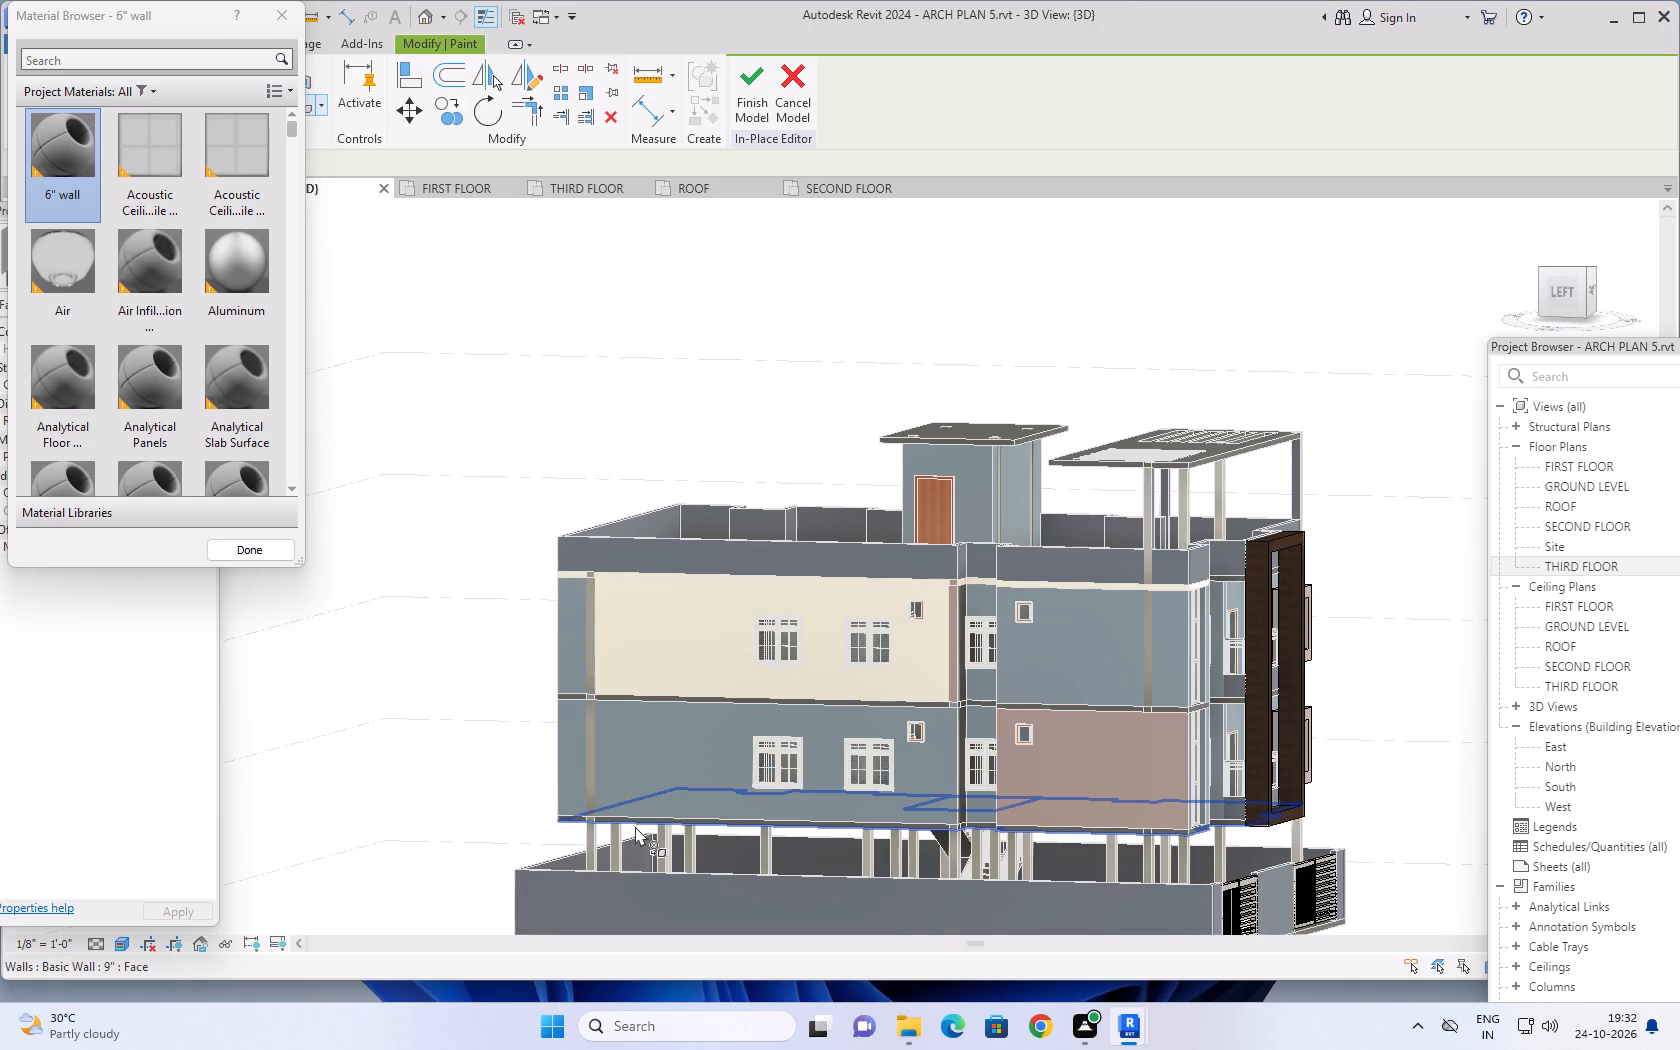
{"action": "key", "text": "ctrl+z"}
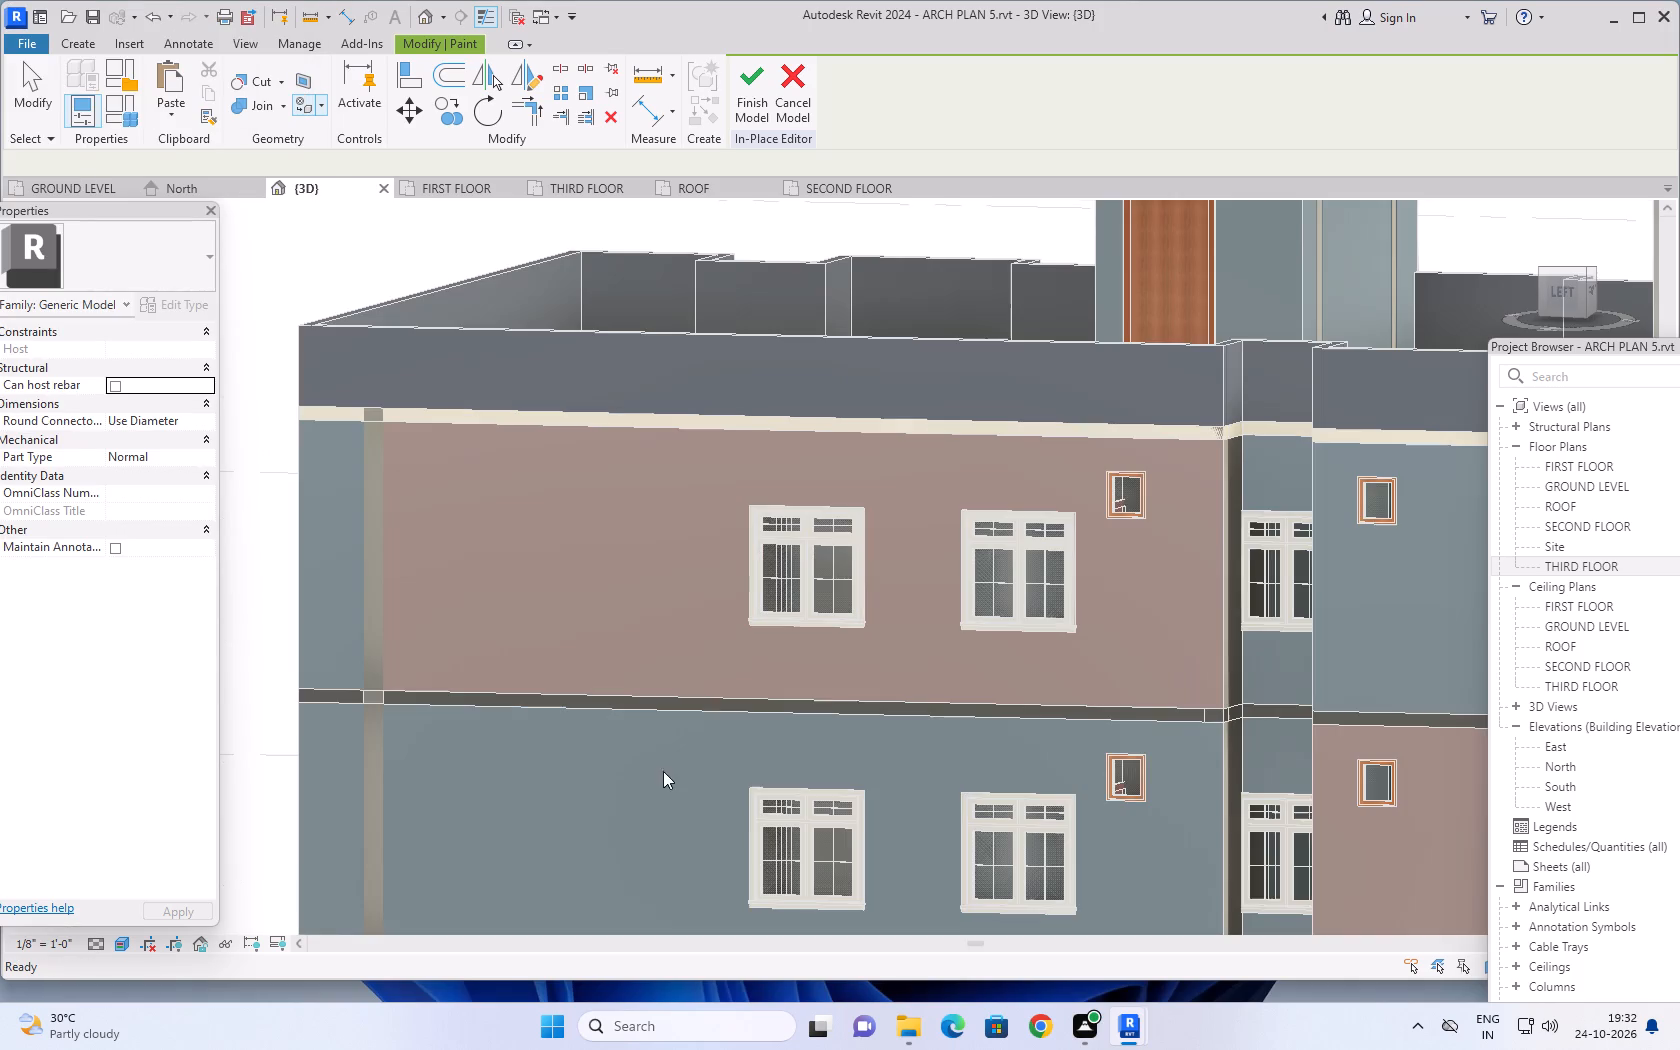
Paint the intermediate slab edges along the left elevation's front wall, window recess, rear wall and corner return with 6" wall.
{"action": "scroll", "coordinate": [624, 735], "scroll_direction": "down", "scroll_amount": 4}
{"action": "scroll", "coordinate": [1004, 752], "scroll_direction": "up", "scroll_amount": 2}
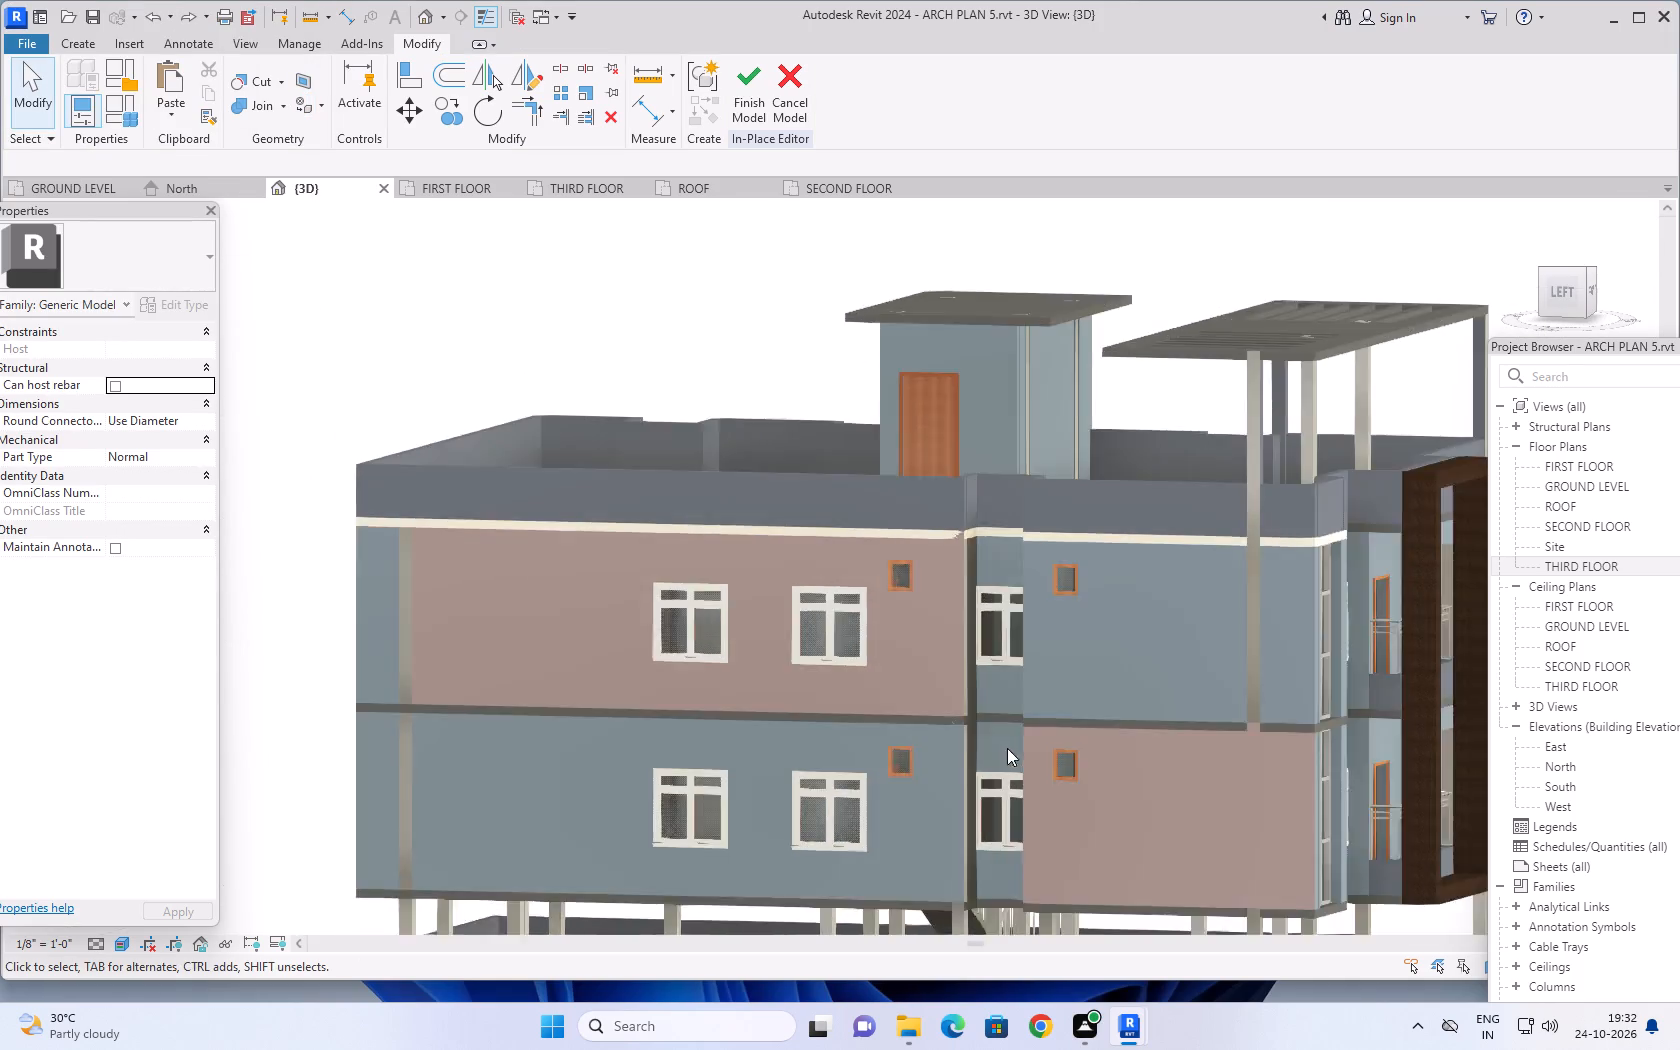
{"action": "scroll", "coordinate": [1007, 748], "scroll_direction": "up", "scroll_amount": 6}
{"action": "middle_click_drag", "start_coordinate": [1110, 695], "coordinate": [1081, 651], "text": "shift"}
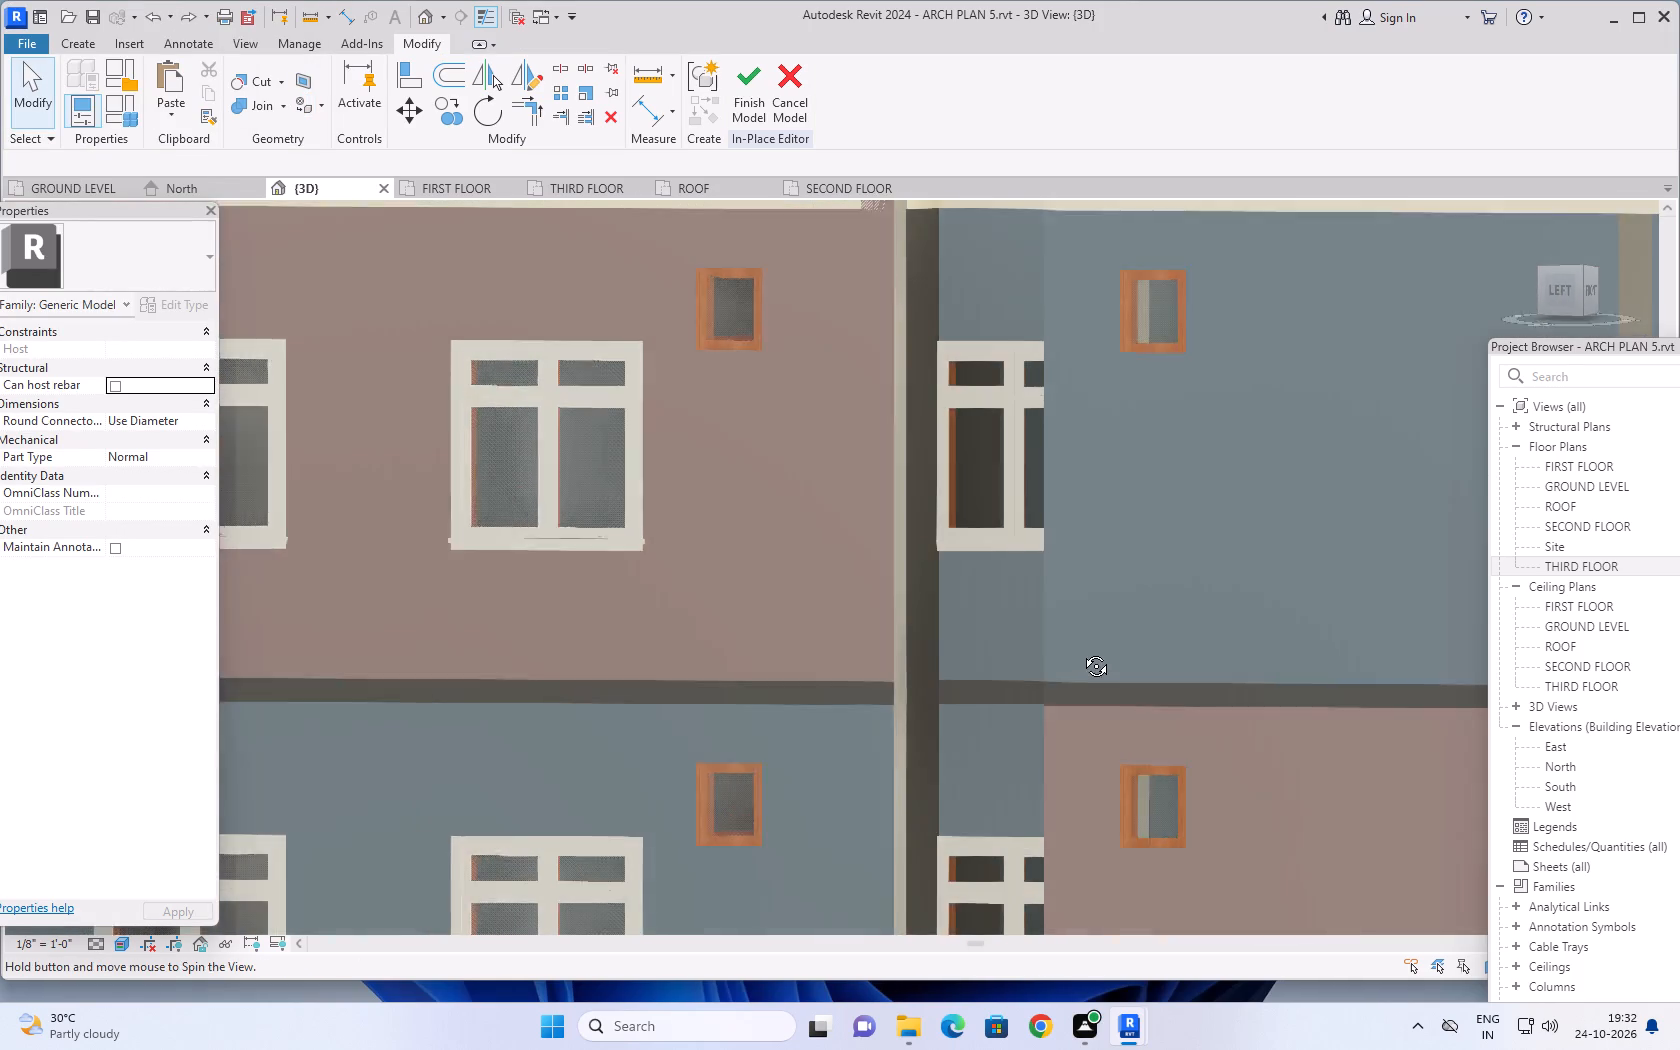
{"action": "middle_click_drag", "start_coordinate": [1081, 651], "coordinate": [1074, 640], "text": "shift"}
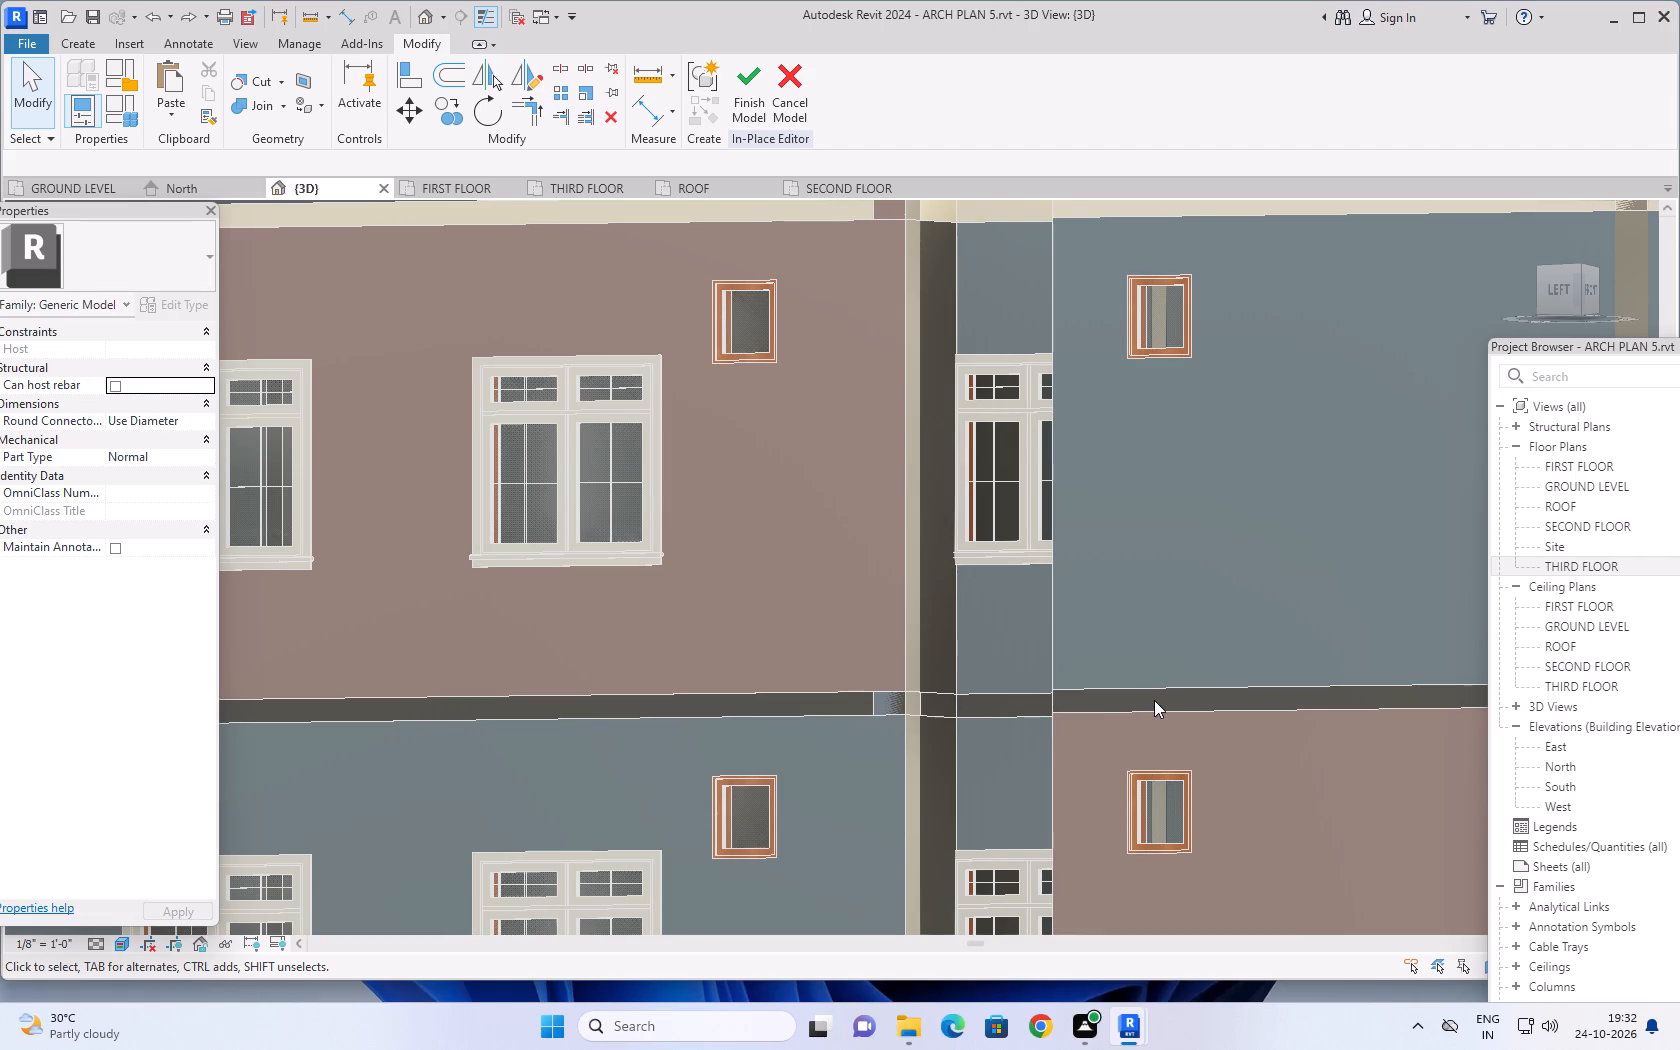
{"action": "left_click", "coordinate": [300, 102]}
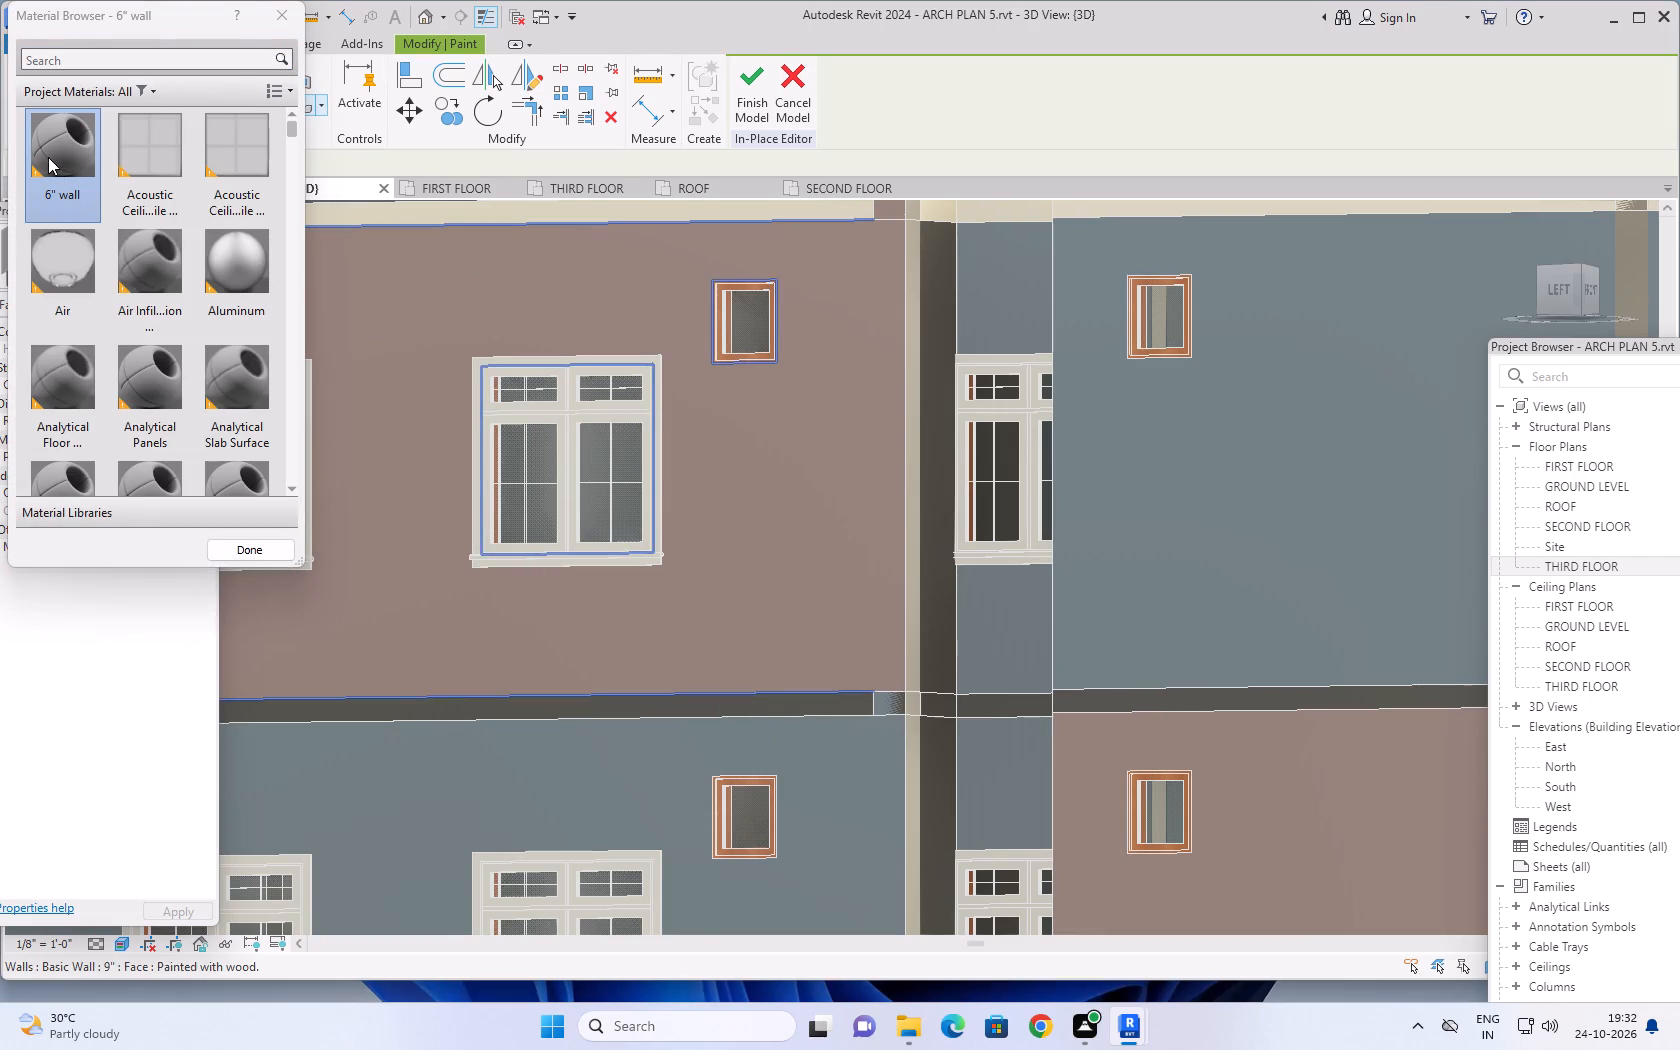
{"action": "left_click", "coordinate": [43, 150]}
{"action": "scroll", "coordinate": [1109, 592], "scroll_direction": "down", "scroll_amount": 2}
{"action": "middle_click_drag", "start_coordinate": [1151, 601], "coordinate": [1023, 506]}
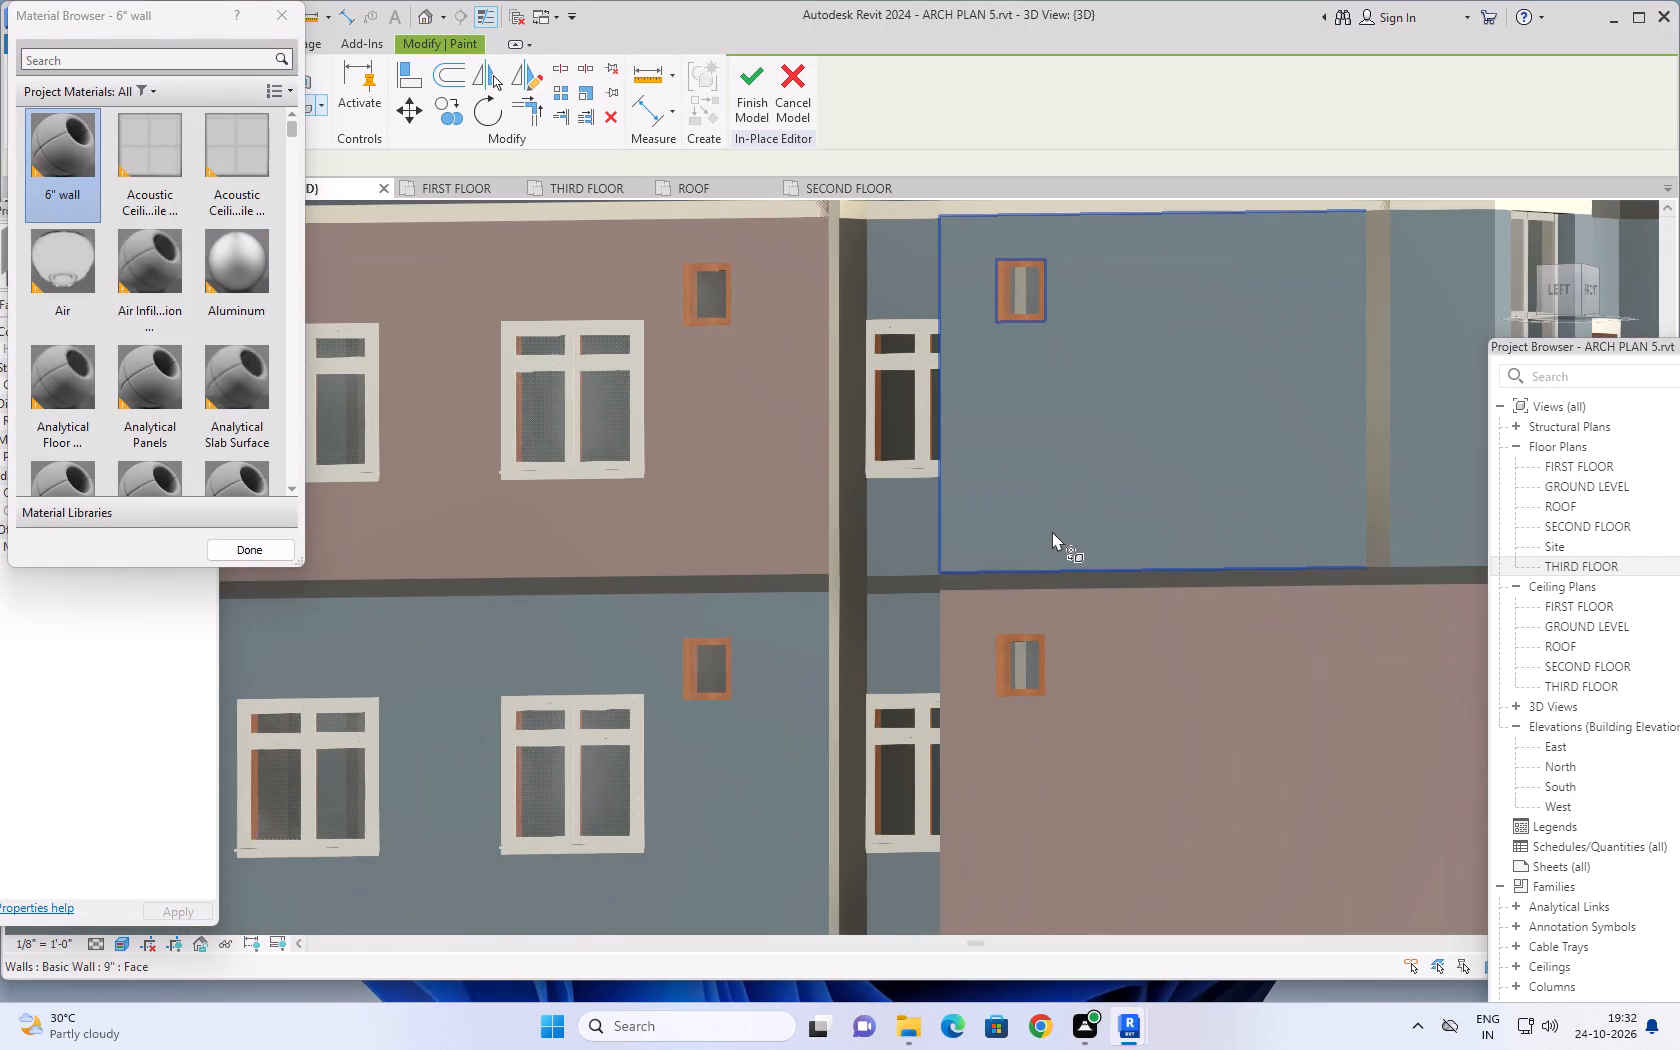
{"action": "middle_click_drag", "start_coordinate": [1052, 525], "coordinate": [1077, 606]}
{"action": "scroll", "coordinate": [1074, 585], "scroll_direction": "up", "scroll_amount": 3}
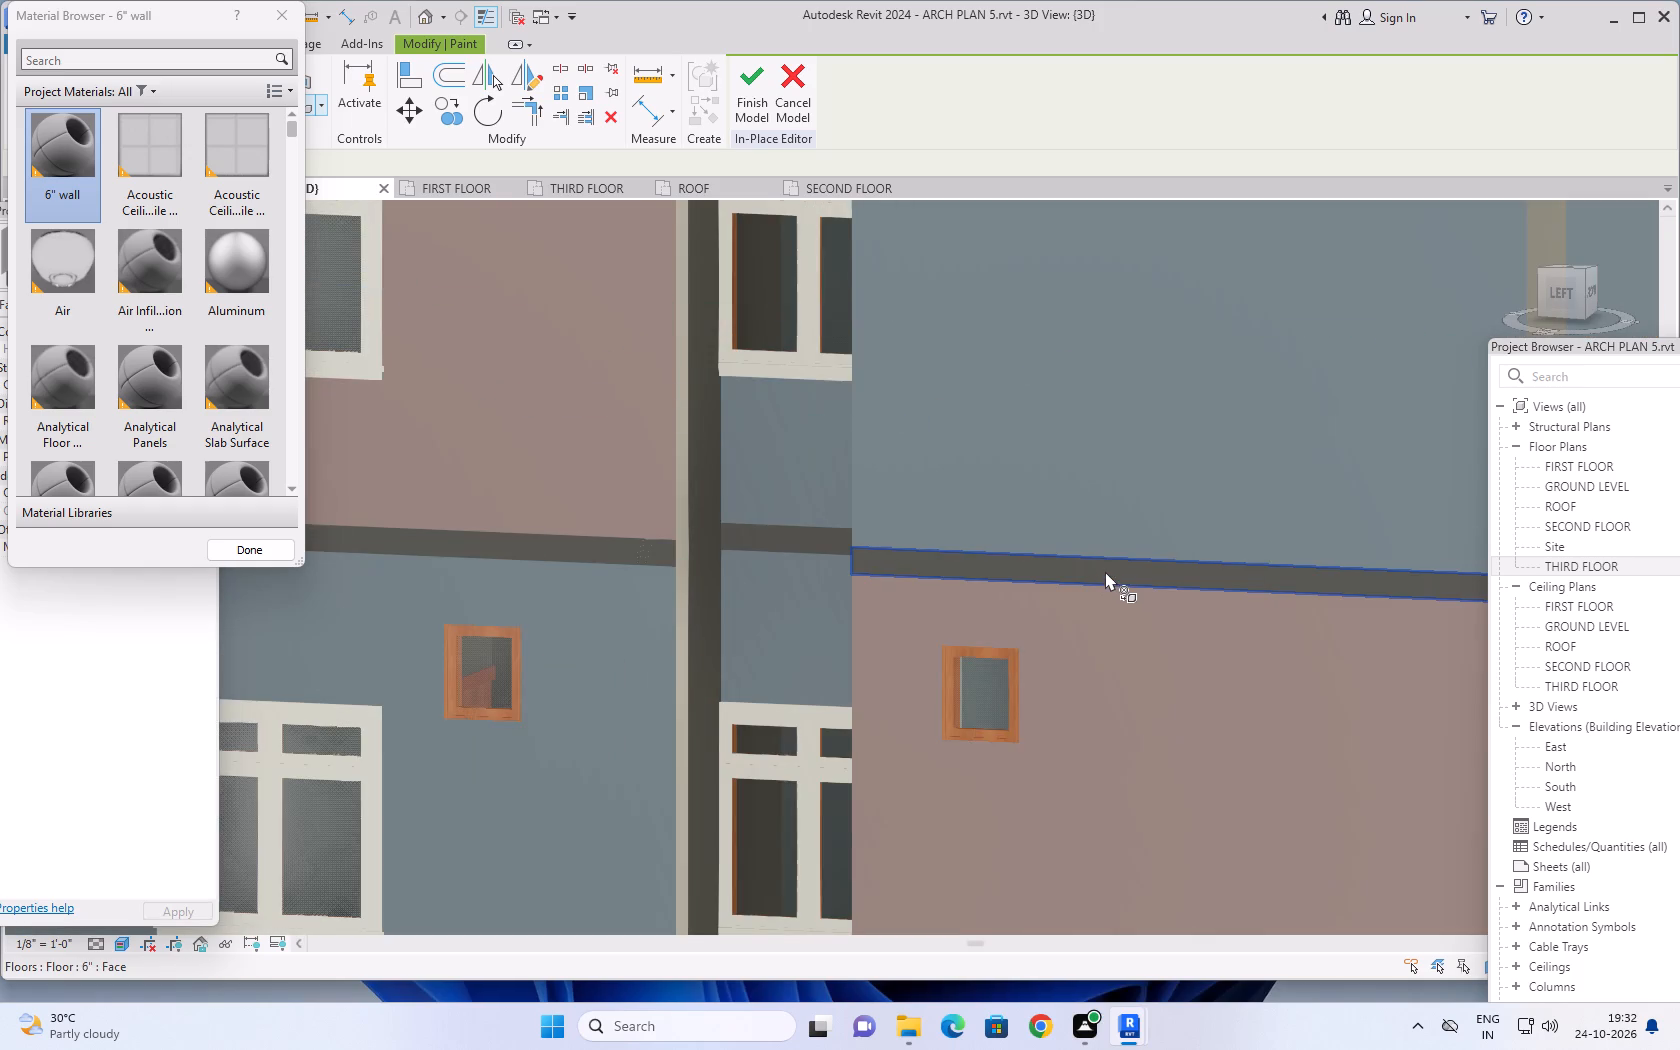
{"action": "left_click", "coordinate": [1107, 569]}
{"action": "left_click", "coordinate": [799, 535]}
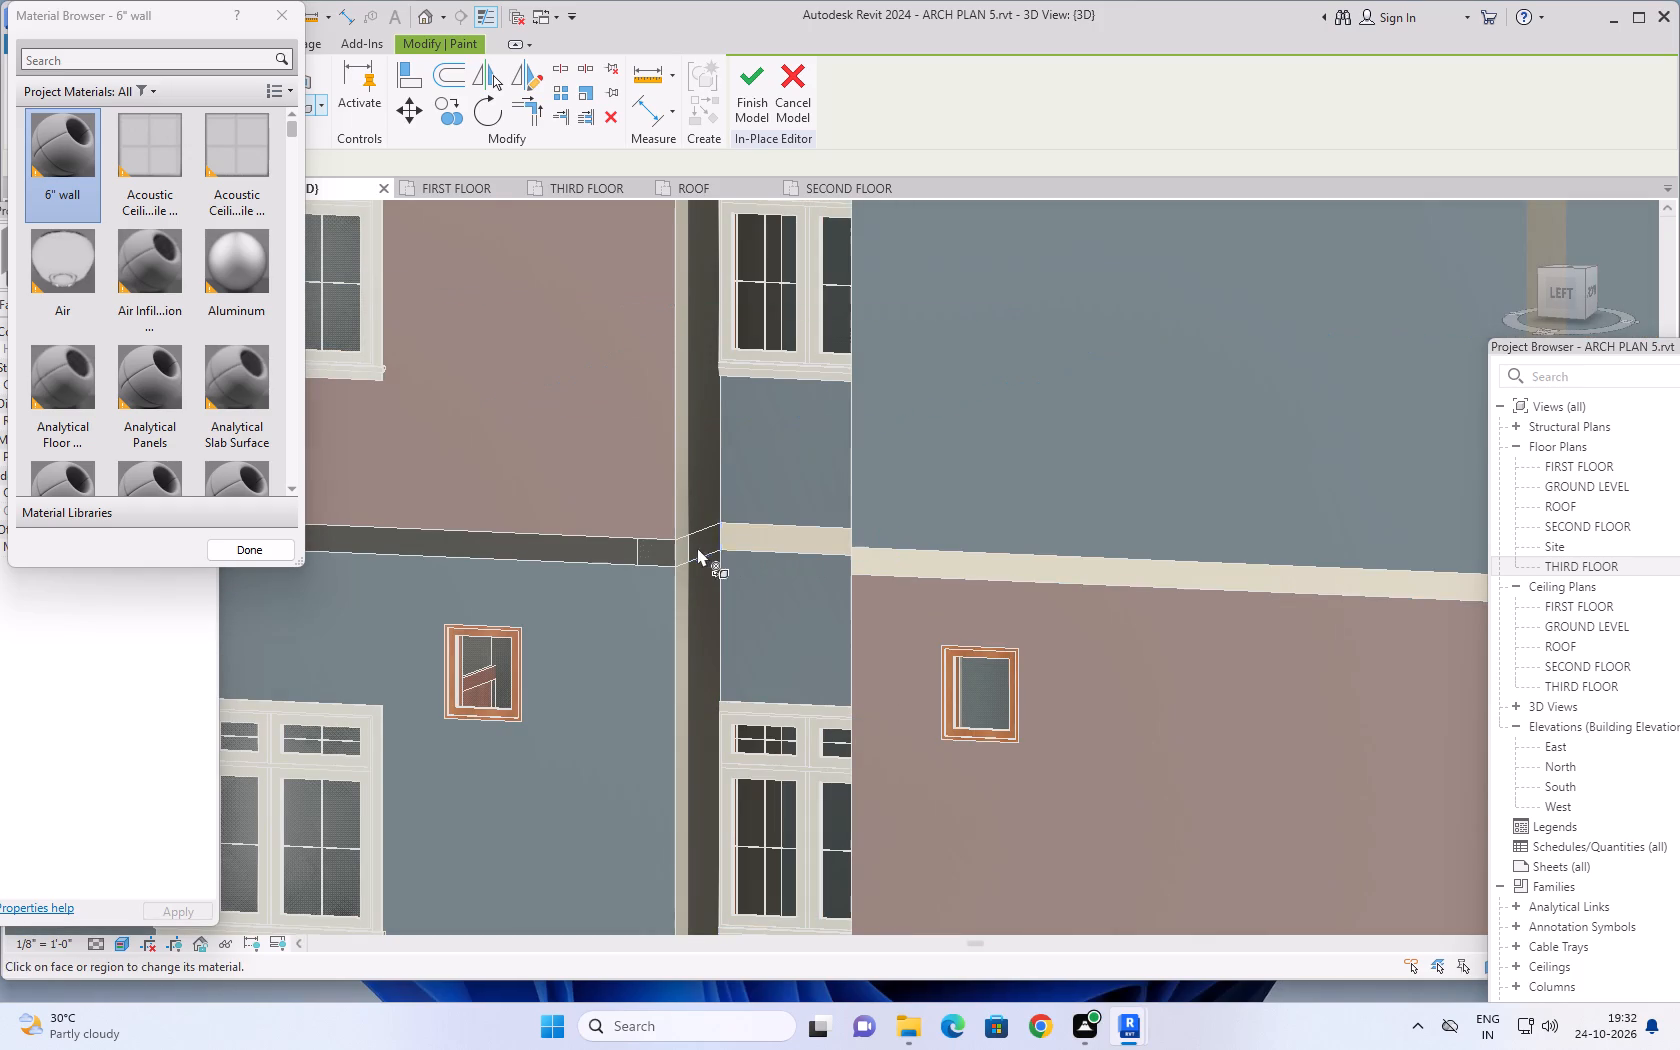
{"action": "left_click", "coordinate": [622, 549]}
{"action": "left_click", "coordinate": [702, 546]}
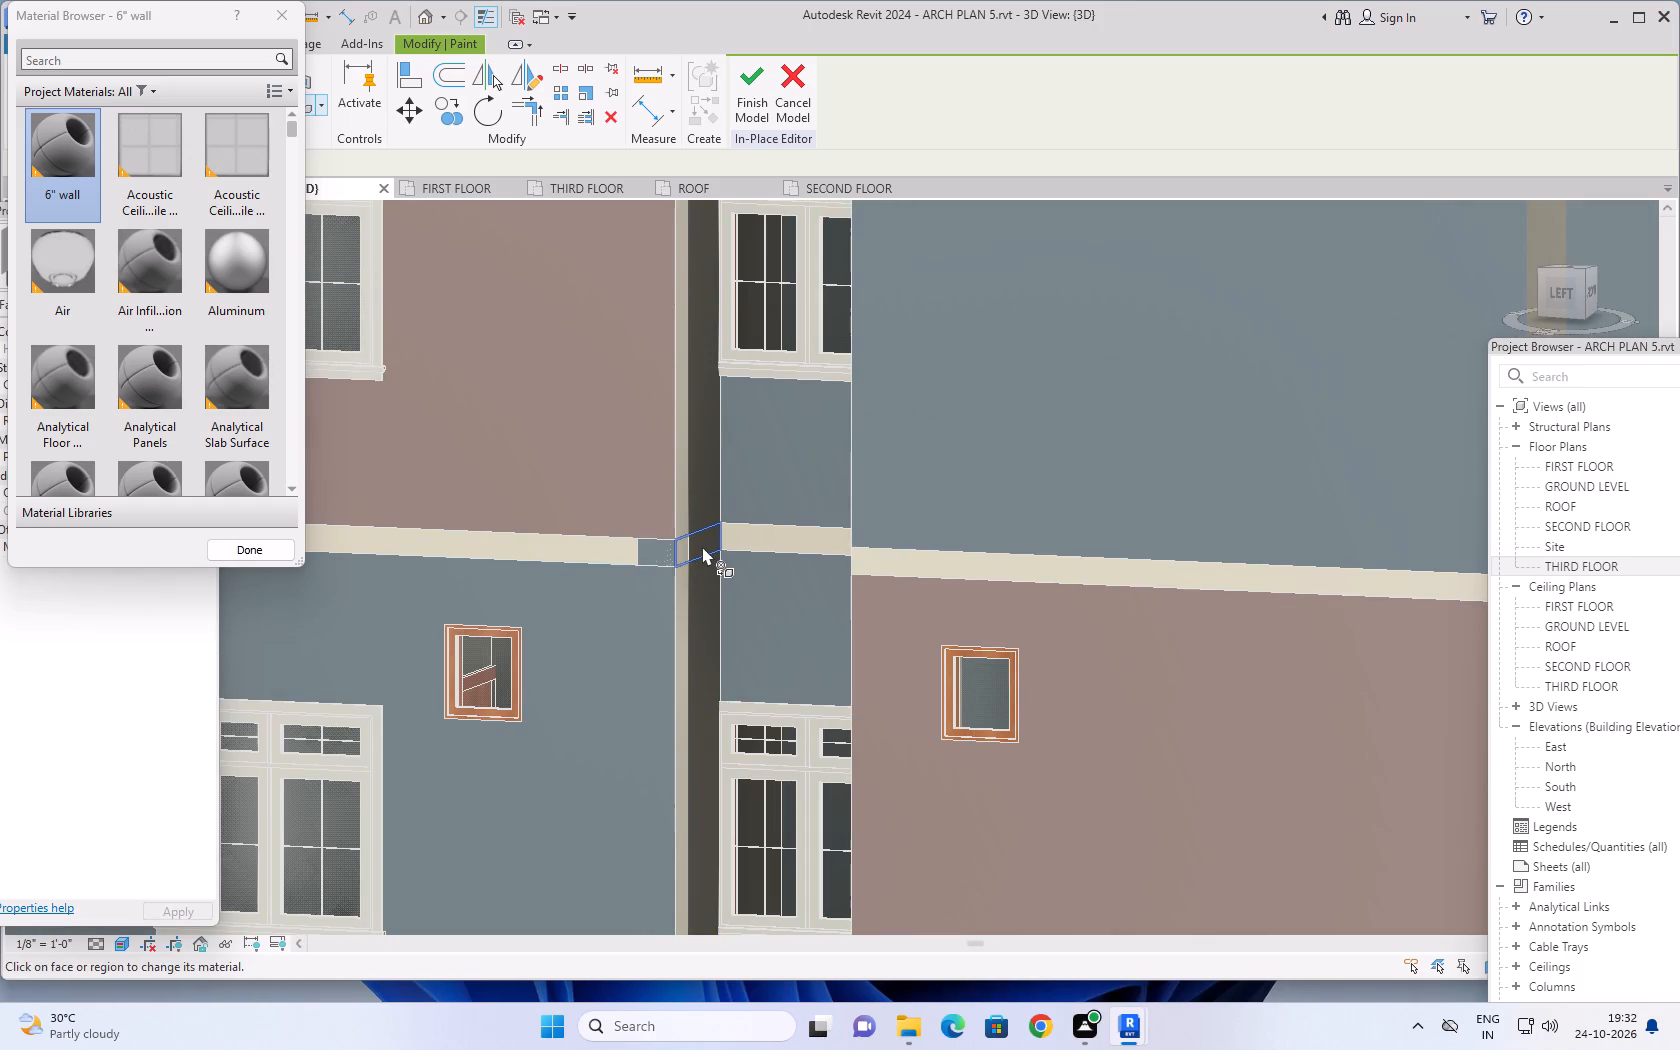
{"action": "left_click", "coordinate": [659, 547]}
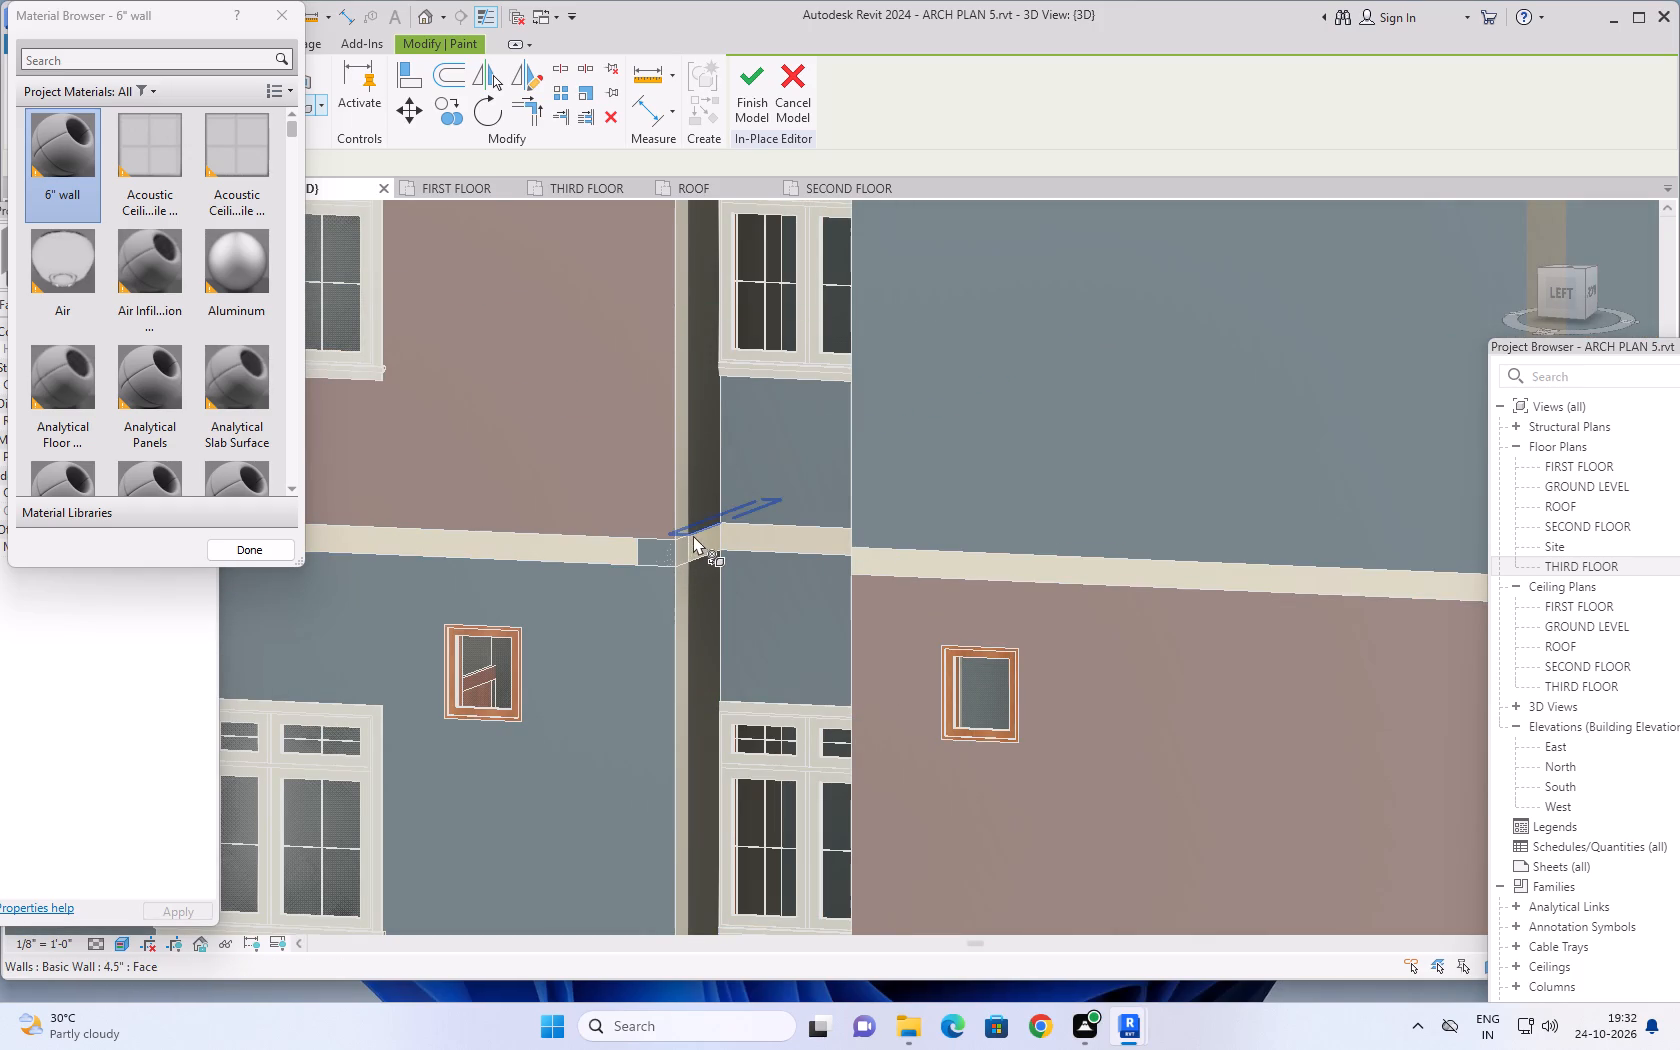
Paint the lowest slab edge beneath the left elevation's lower front wall with 6" wall.
{"action": "scroll", "coordinate": [704, 625], "scroll_direction": "down", "scroll_amount": 9}
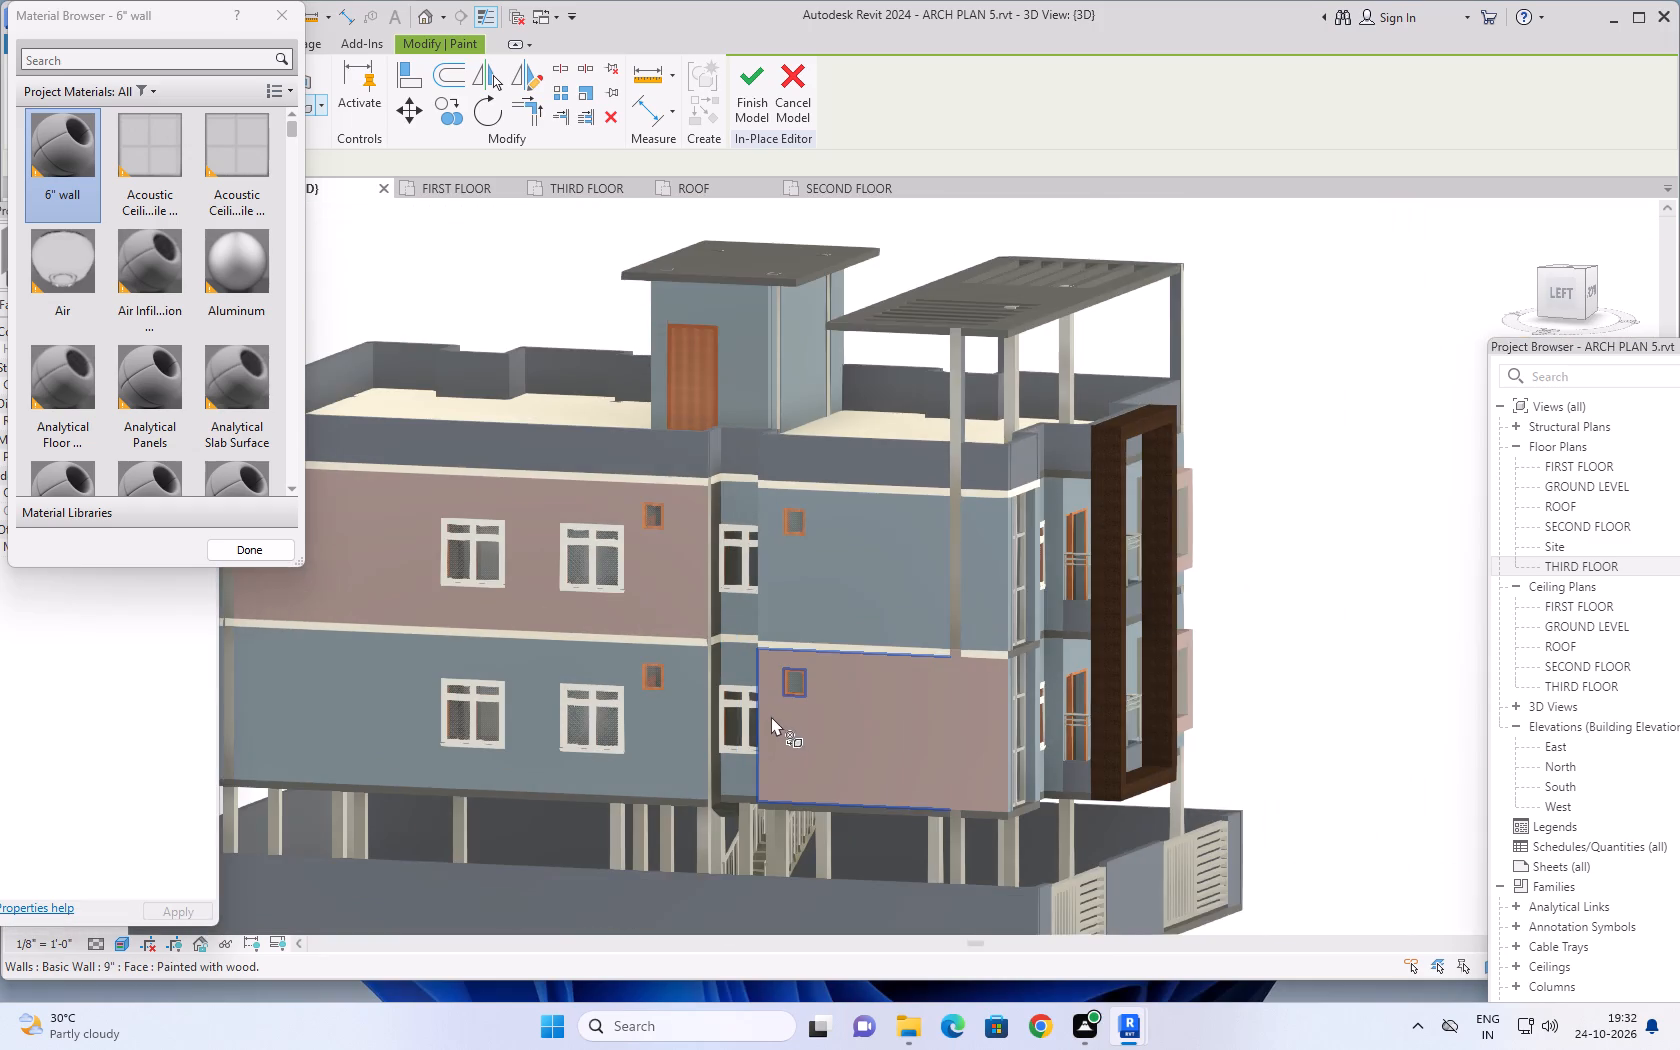
{"action": "middle_click_drag", "start_coordinate": [752, 742], "coordinate": [664, 765], "text": "shift"}
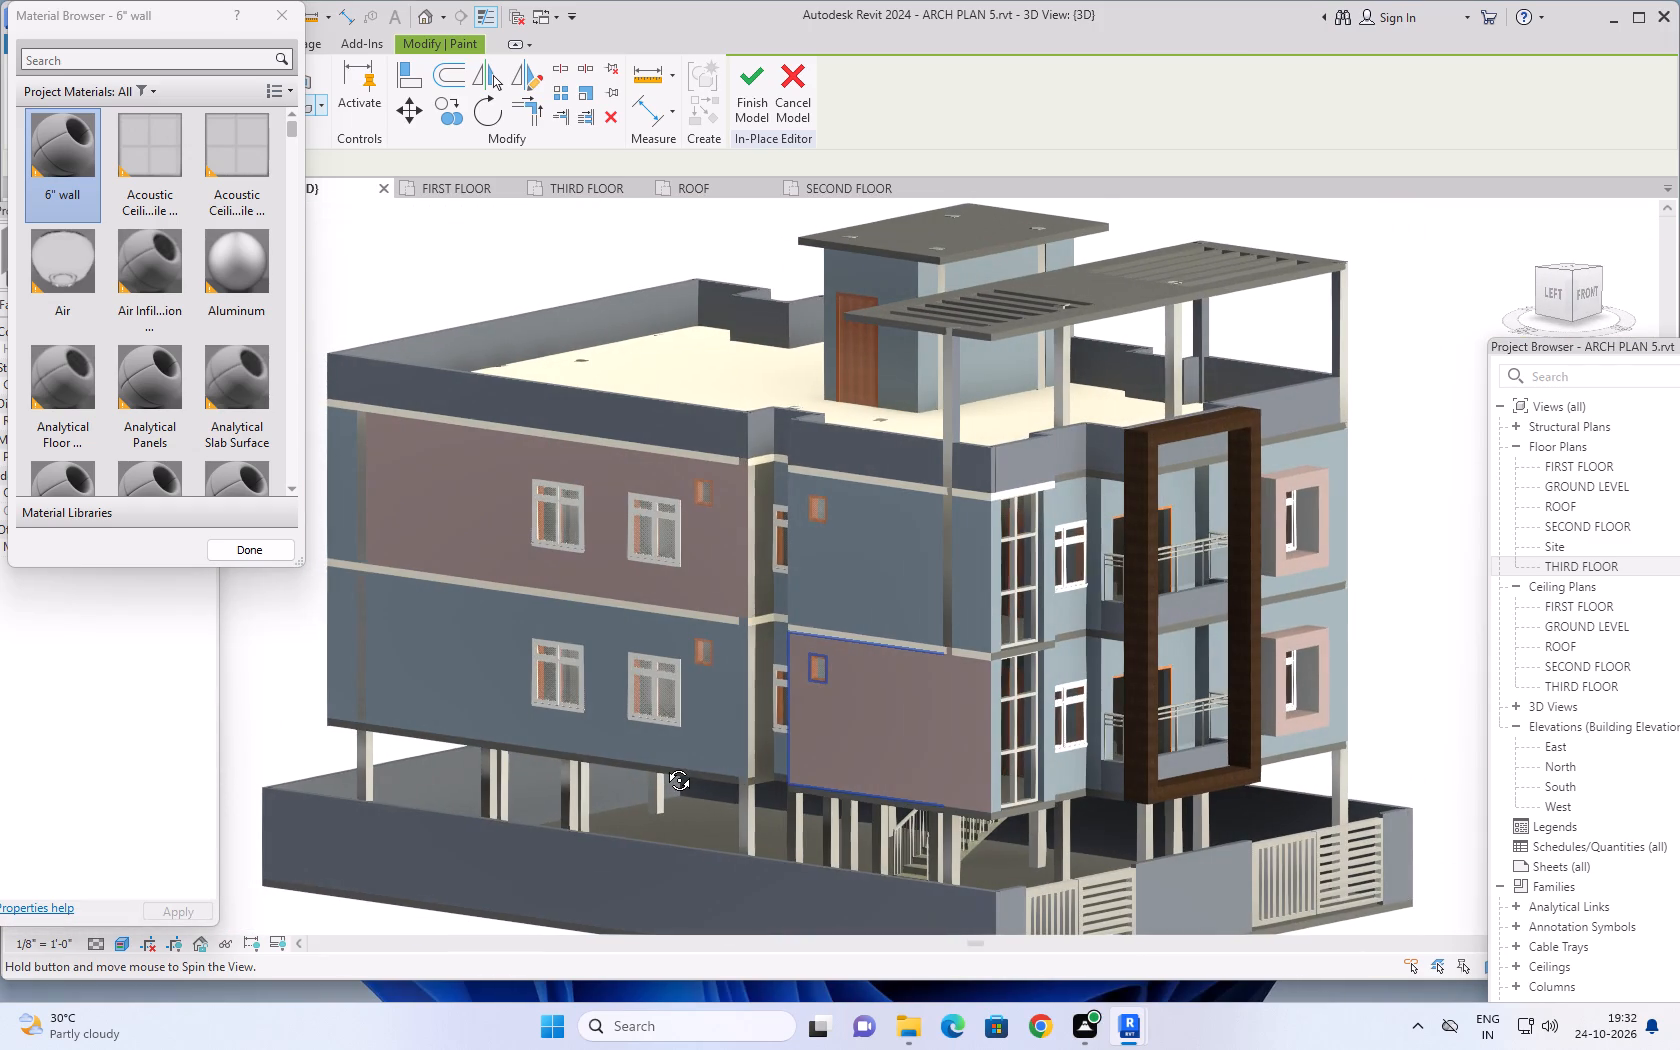
{"action": "middle_click_drag", "start_coordinate": [664, 765], "coordinate": [664, 763], "text": "shift"}
{"action": "scroll", "coordinate": [730, 635], "scroll_direction": "up", "scroll_amount": 3}
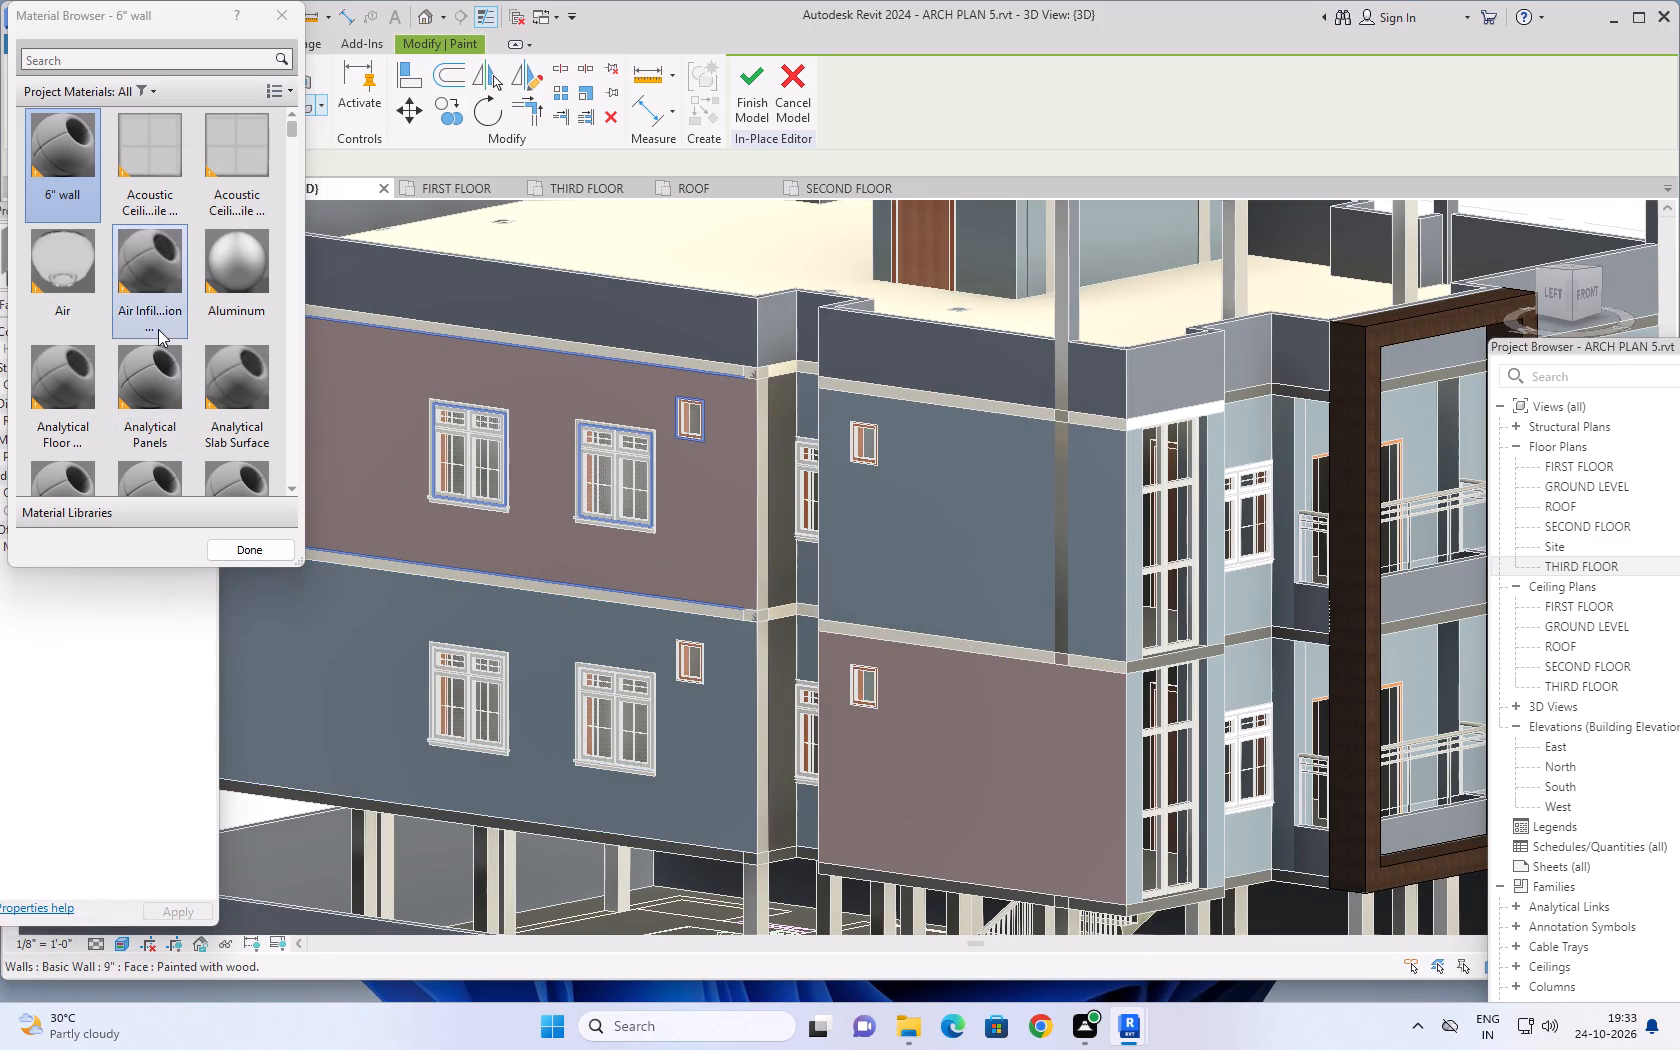
{"action": "scroll", "coordinate": [936, 873], "scroll_direction": "up", "scroll_amount": 5}
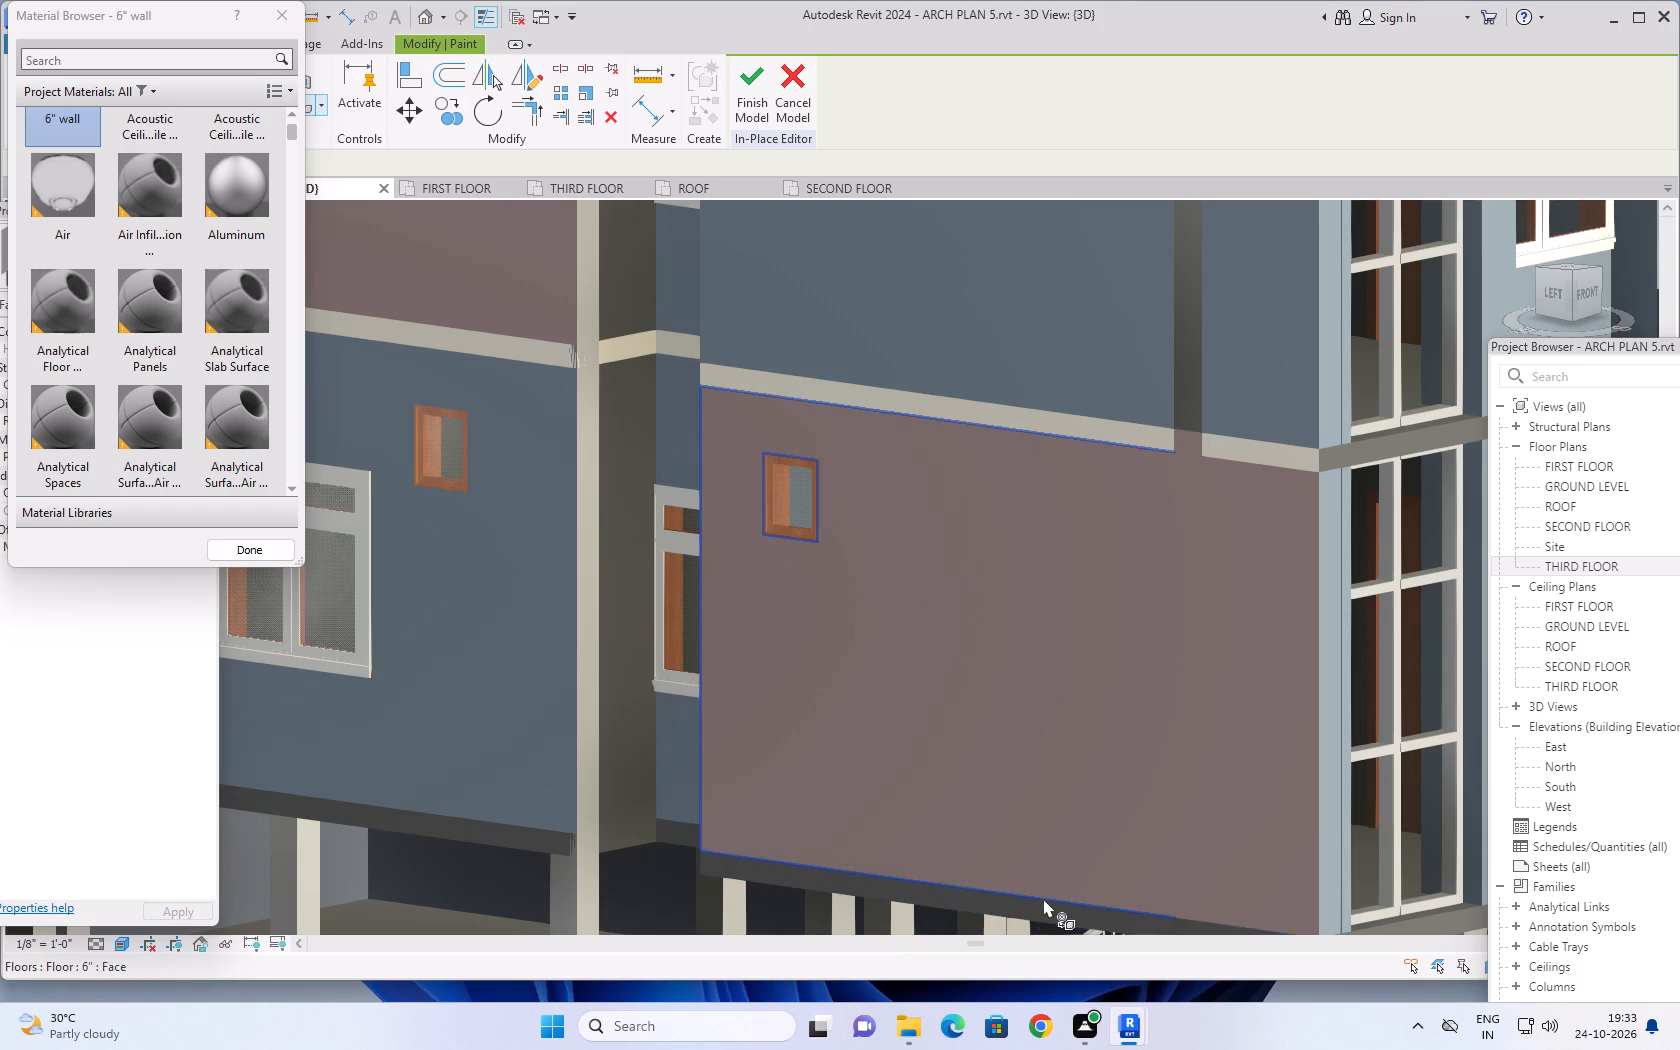
{"action": "left_click", "coordinate": [991, 903]}
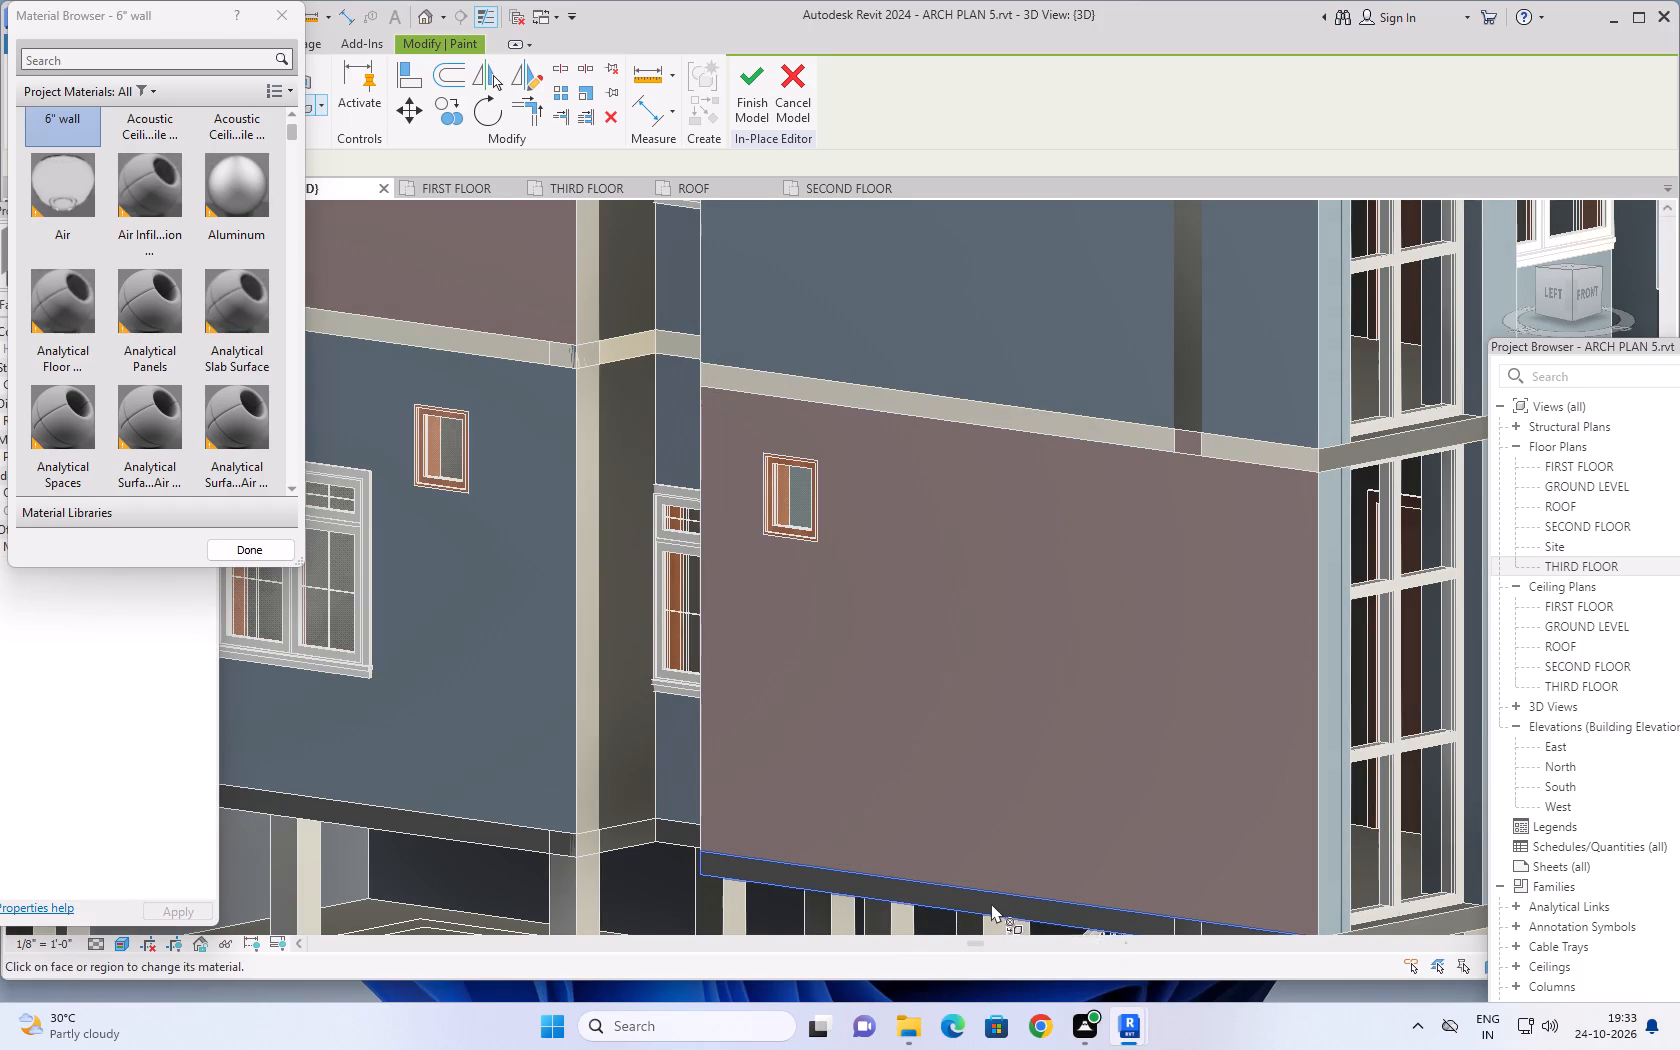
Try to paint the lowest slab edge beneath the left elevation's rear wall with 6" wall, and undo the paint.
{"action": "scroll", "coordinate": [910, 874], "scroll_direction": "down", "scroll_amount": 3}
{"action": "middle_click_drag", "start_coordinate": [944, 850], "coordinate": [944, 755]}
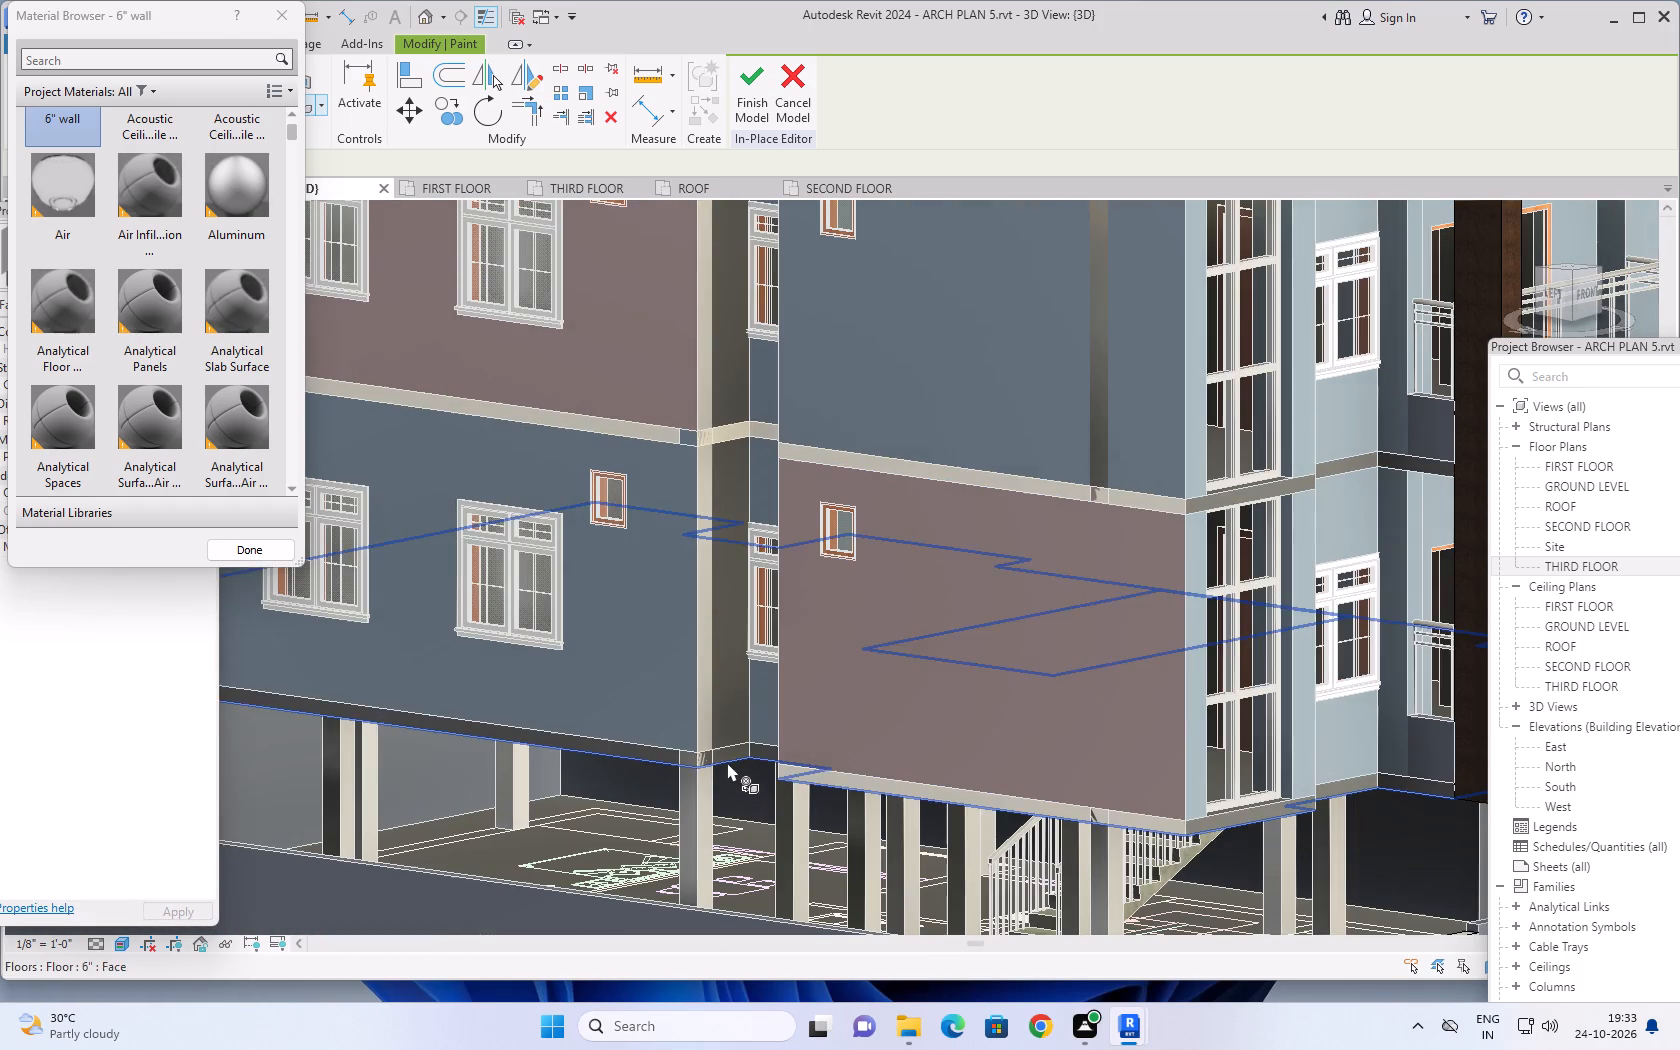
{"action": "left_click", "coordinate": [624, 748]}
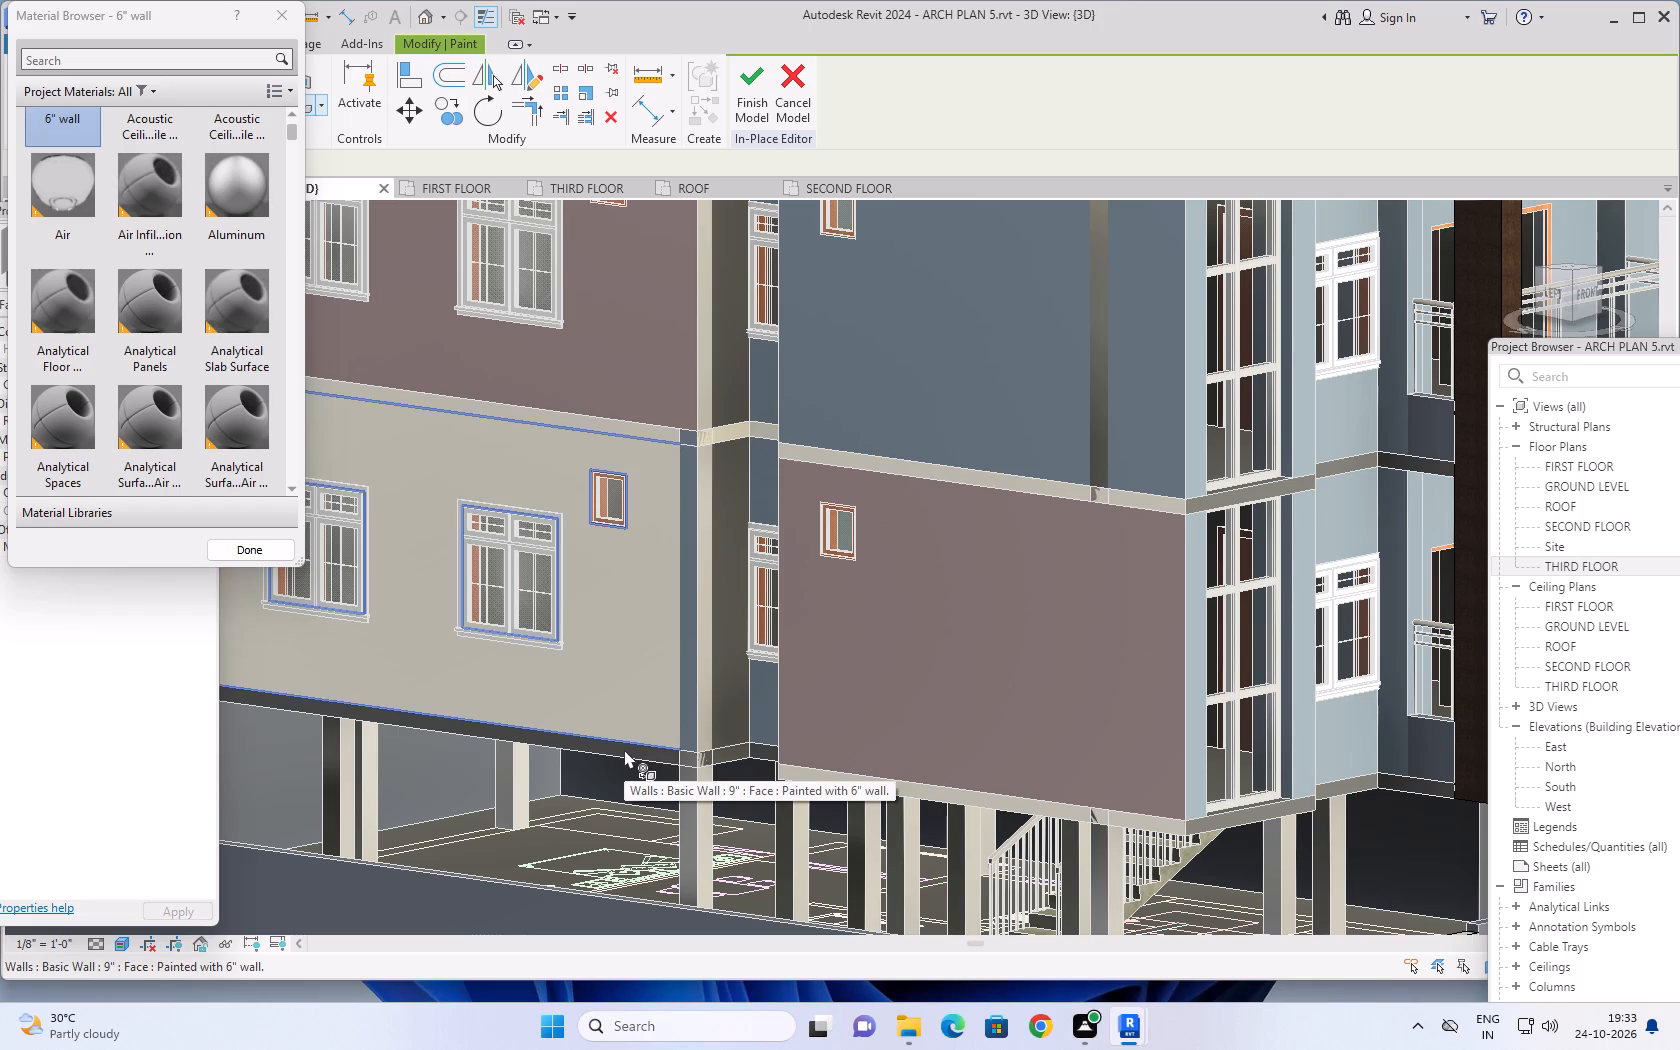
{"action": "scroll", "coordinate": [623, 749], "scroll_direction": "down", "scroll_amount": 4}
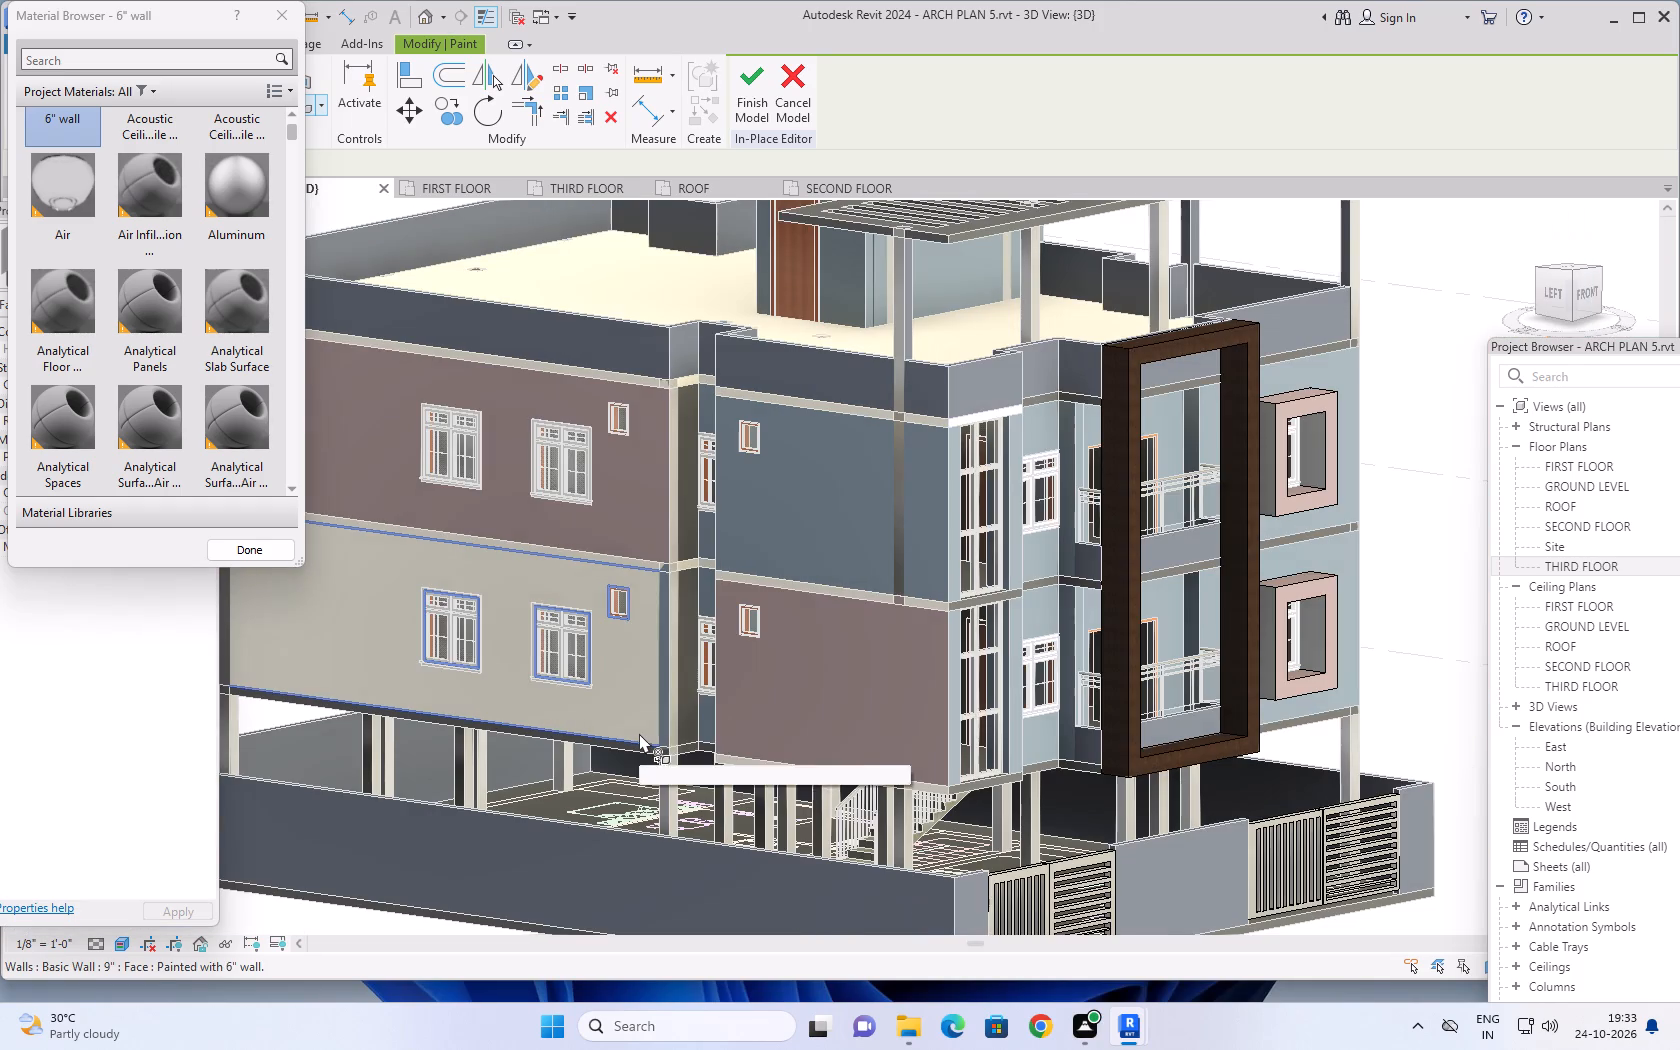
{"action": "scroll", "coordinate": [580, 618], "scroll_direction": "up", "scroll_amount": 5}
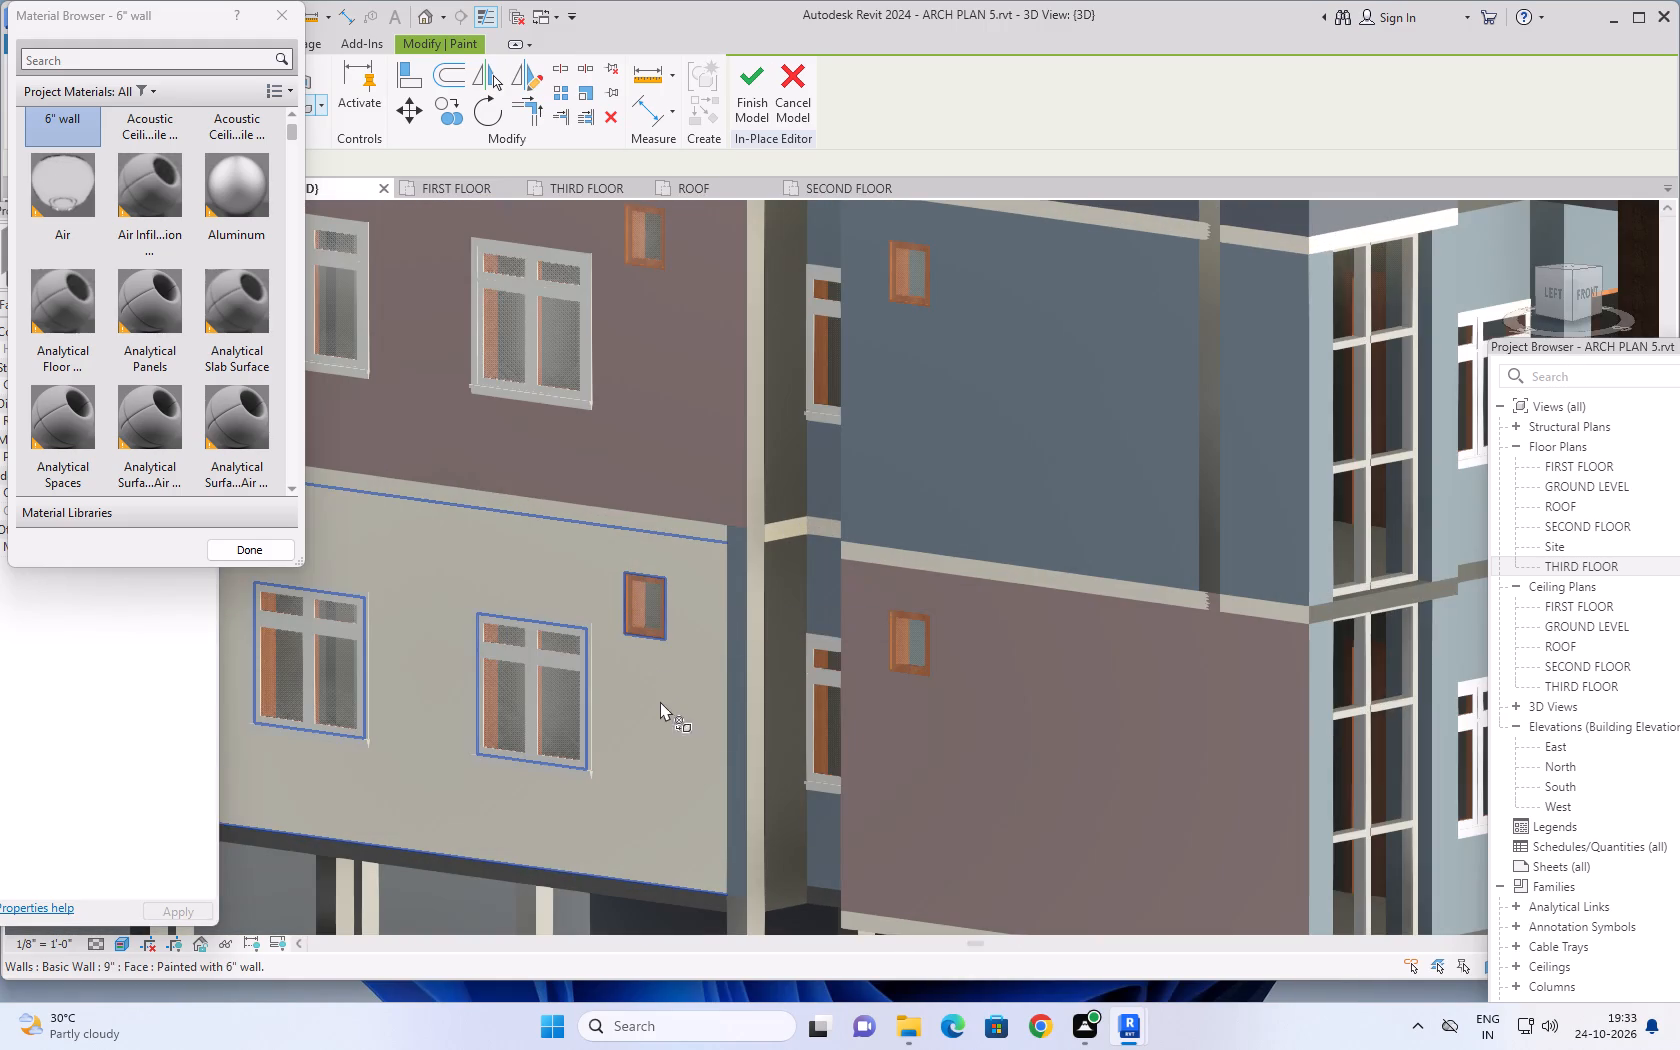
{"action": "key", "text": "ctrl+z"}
Finish the in-place model editing session.
{"action": "scroll", "coordinate": [666, 704], "scroll_direction": "down", "scroll_amount": 2}
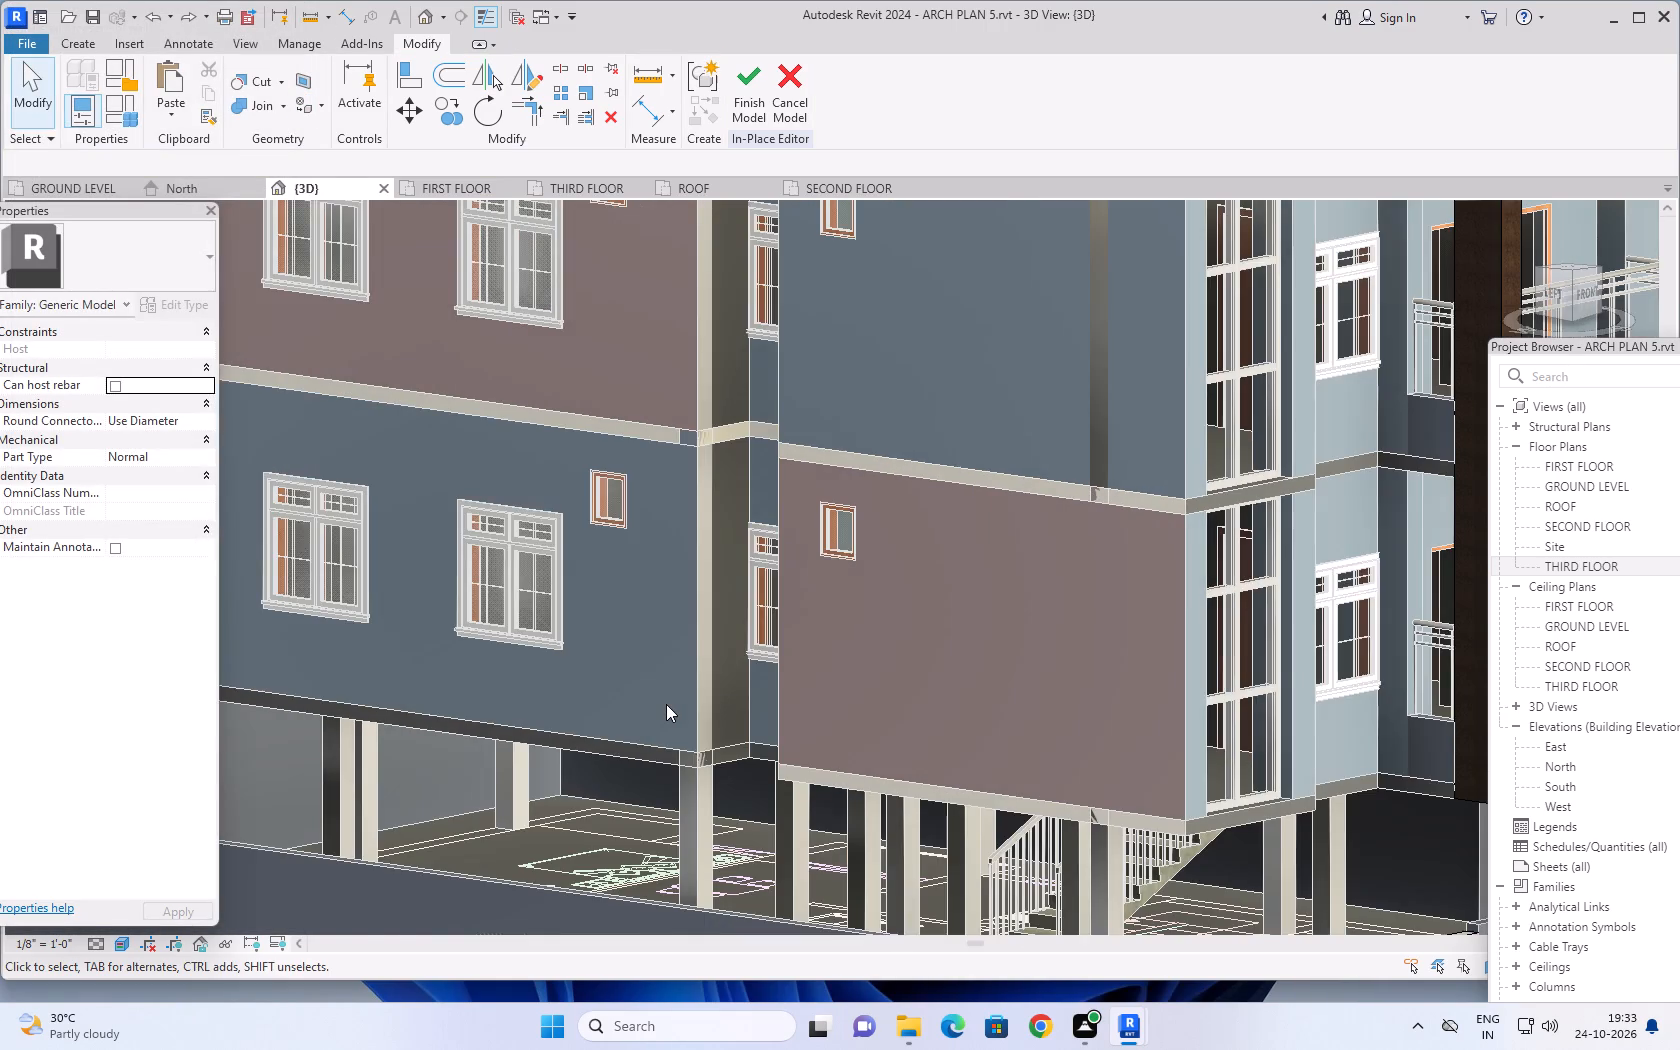
{"action": "scroll", "coordinate": [666, 704], "scroll_direction": "down", "scroll_amount": 3}
{"action": "scroll", "coordinate": [581, 734], "scroll_direction": "up", "scroll_amount": 3}
{"action": "middle_click_drag", "start_coordinate": [609, 715], "coordinate": [794, 732]}
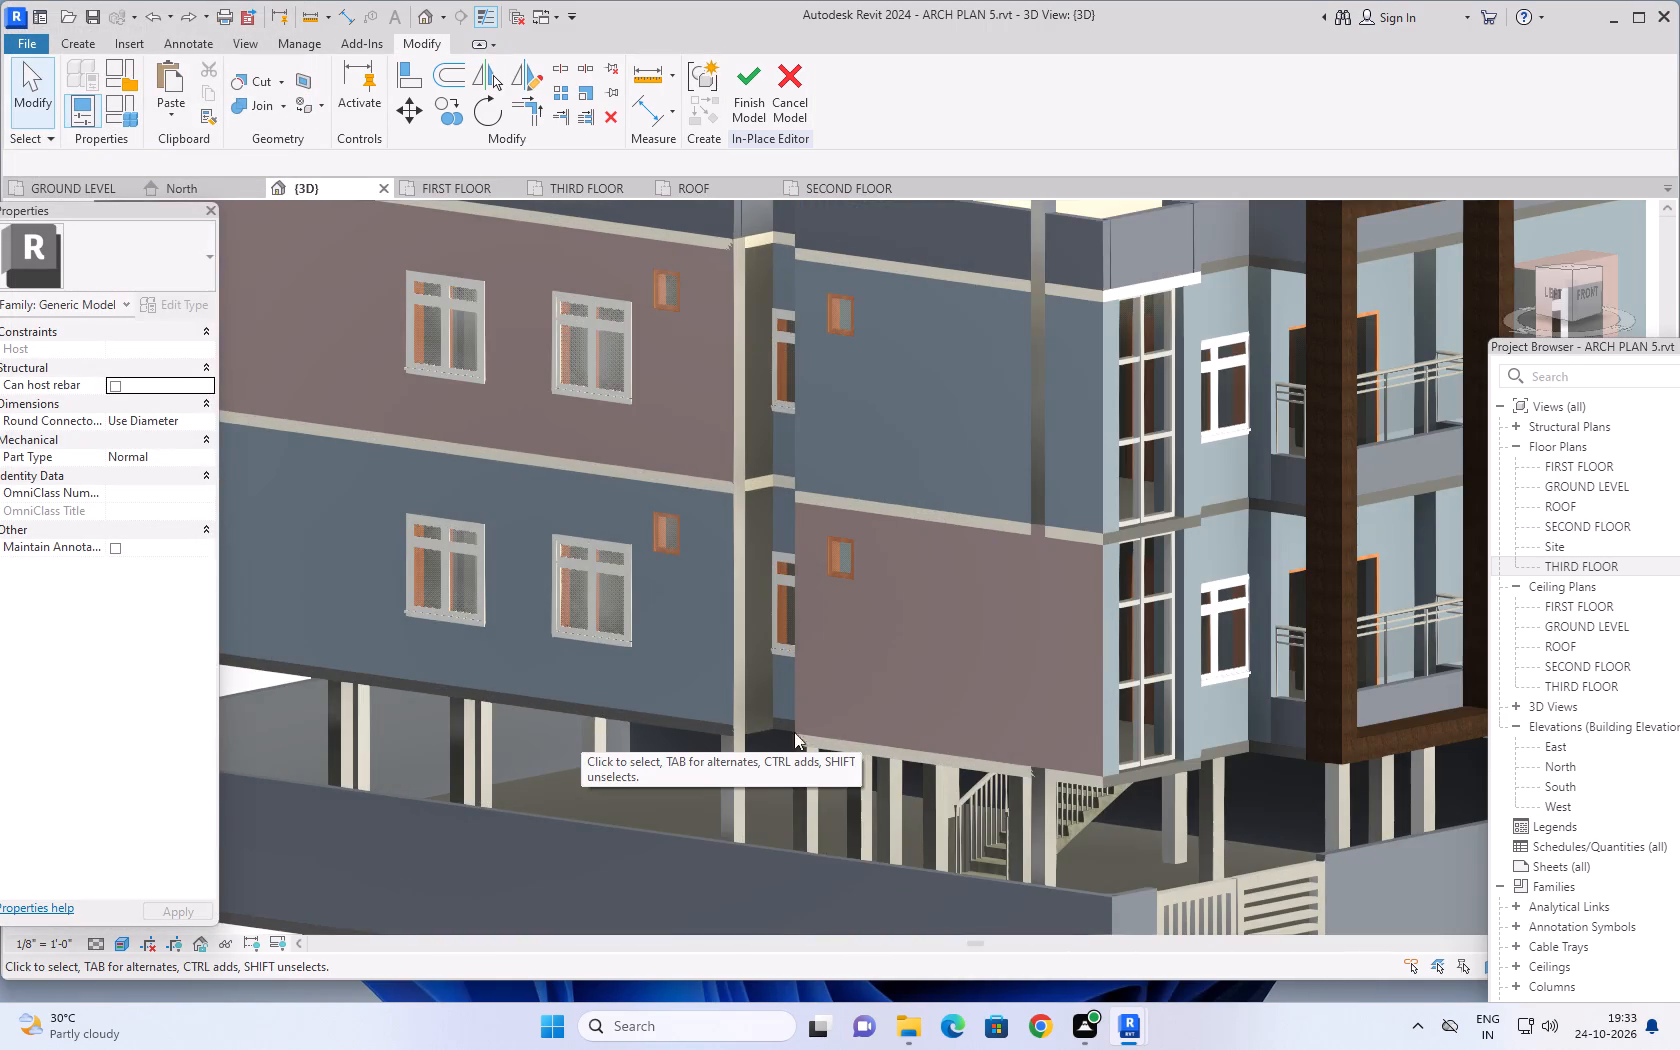
{"action": "middle_click_drag", "start_coordinate": [794, 732], "coordinate": [915, 732]}
{"action": "scroll", "coordinate": [647, 716], "scroll_direction": "up", "scroll_amount": 2}
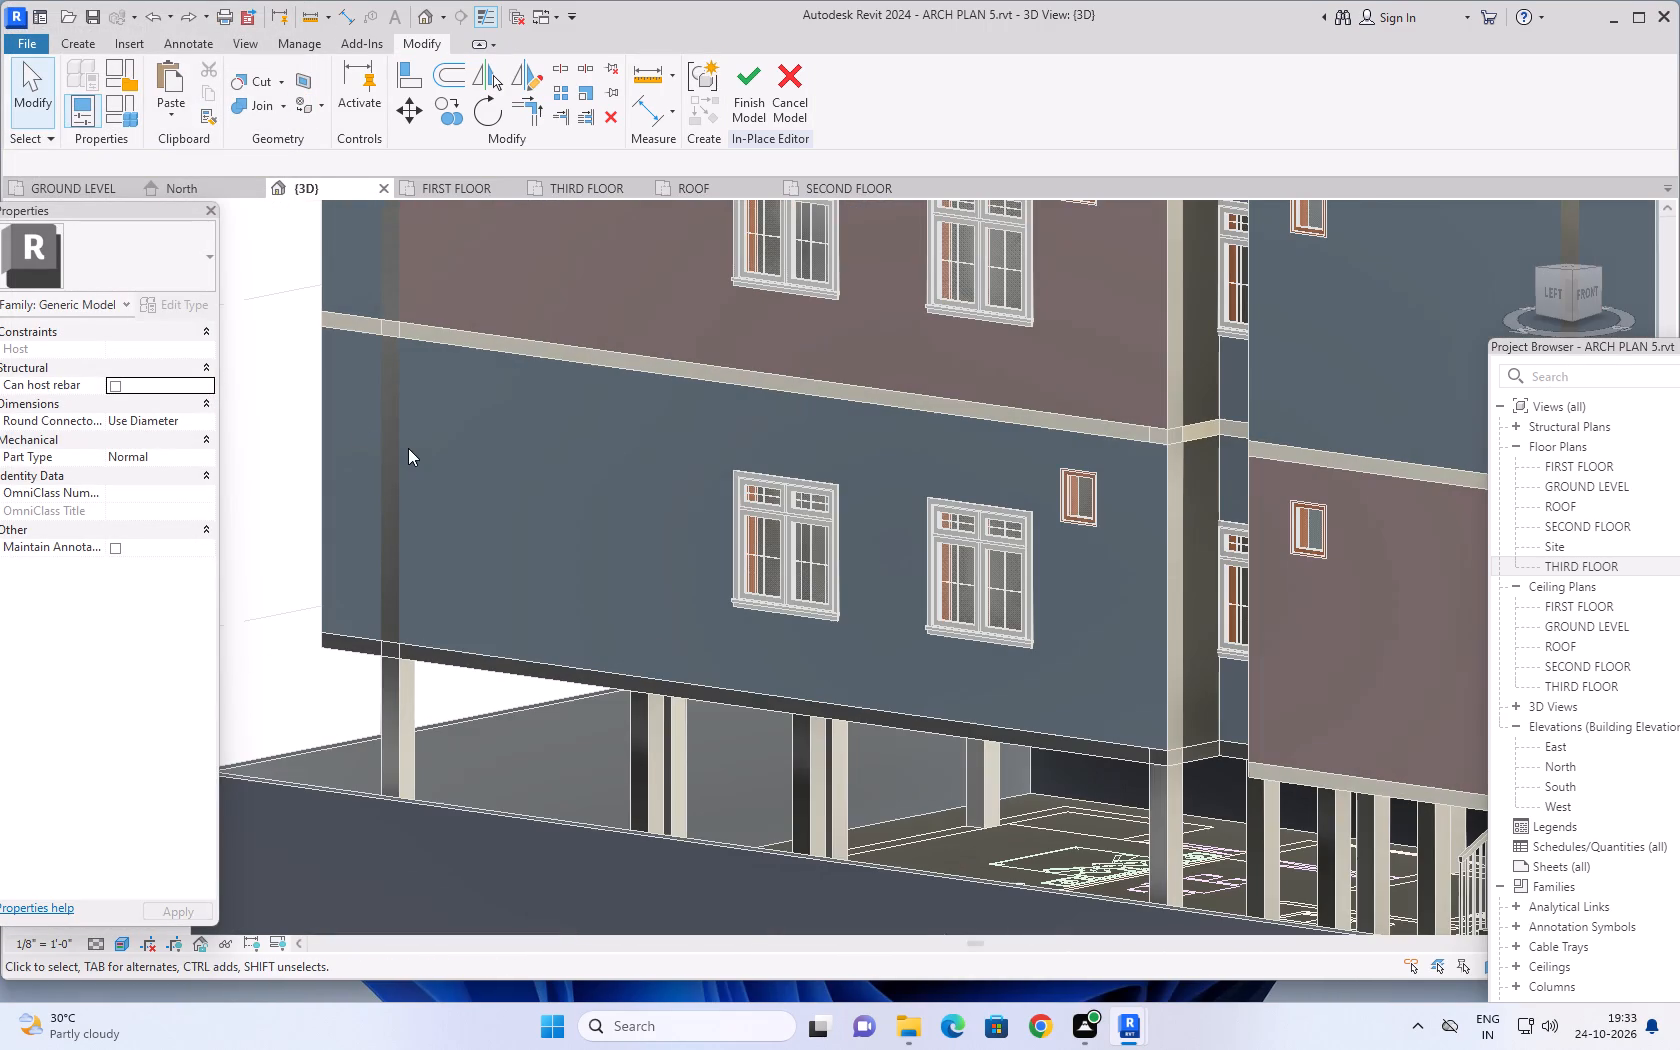
{"action": "scroll", "coordinate": [619, 441], "scroll_direction": "down", "scroll_amount": 2}
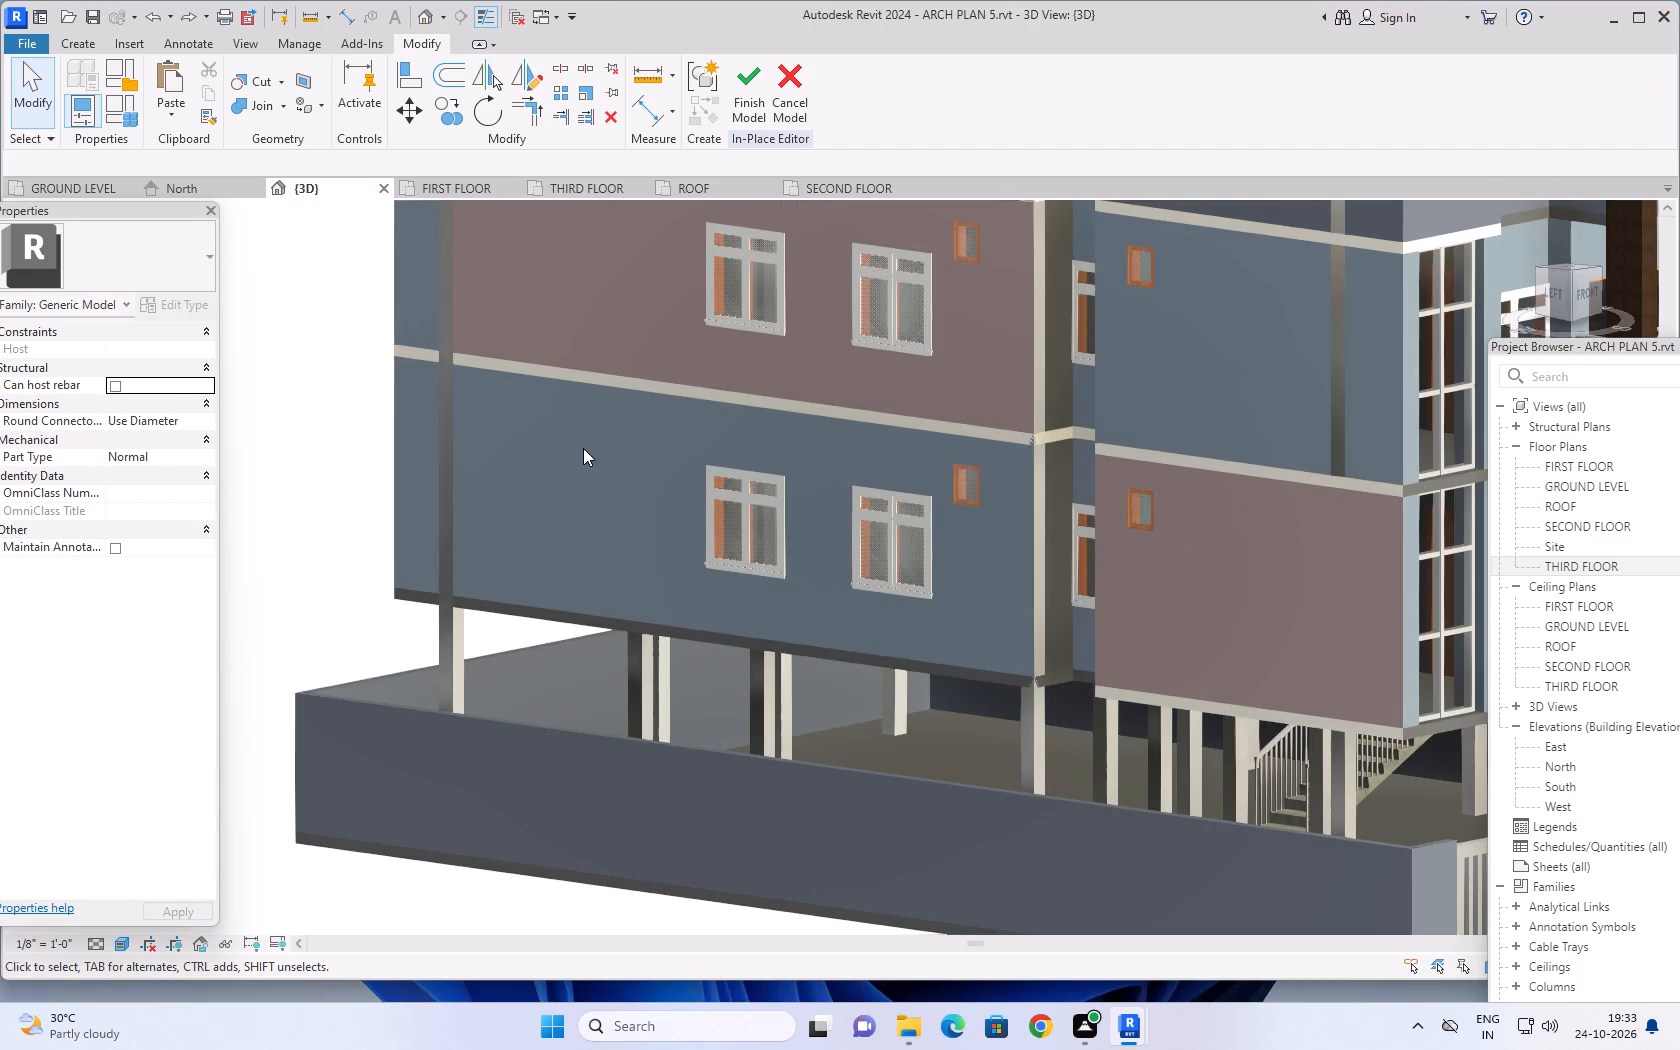
{"action": "scroll", "coordinate": [572, 440], "scroll_direction": "down", "scroll_amount": 1}
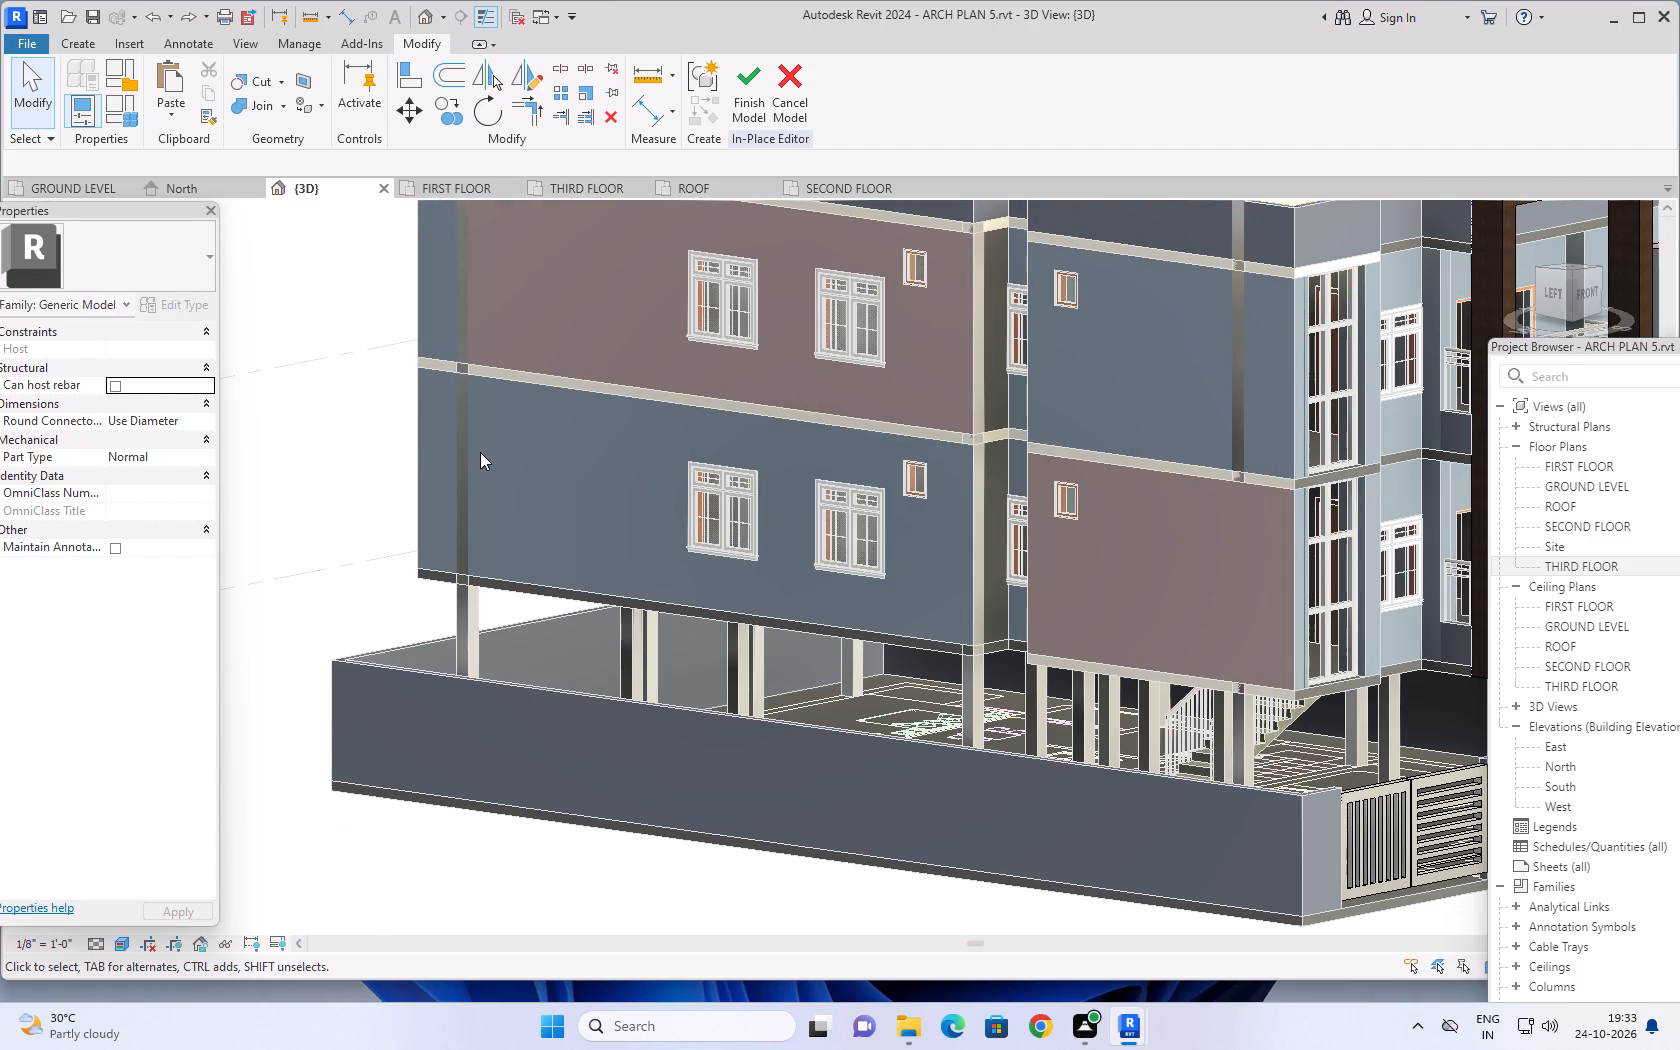
{"action": "left_click", "coordinate": [748, 88]}
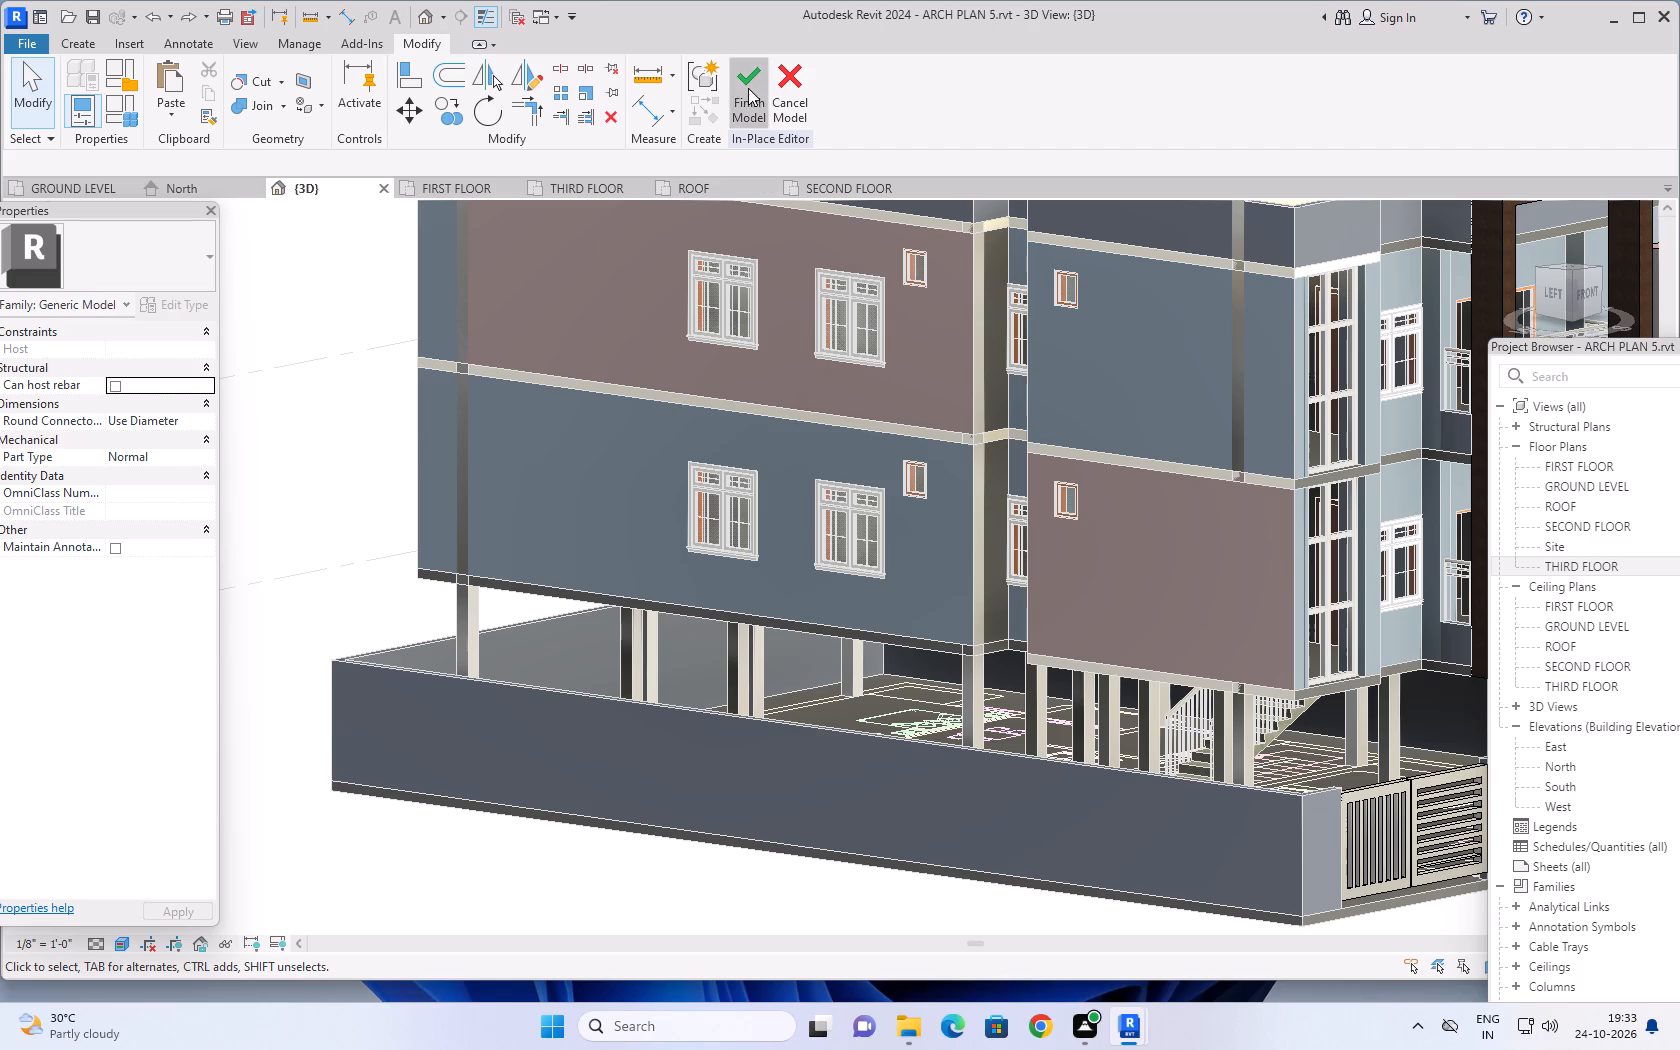
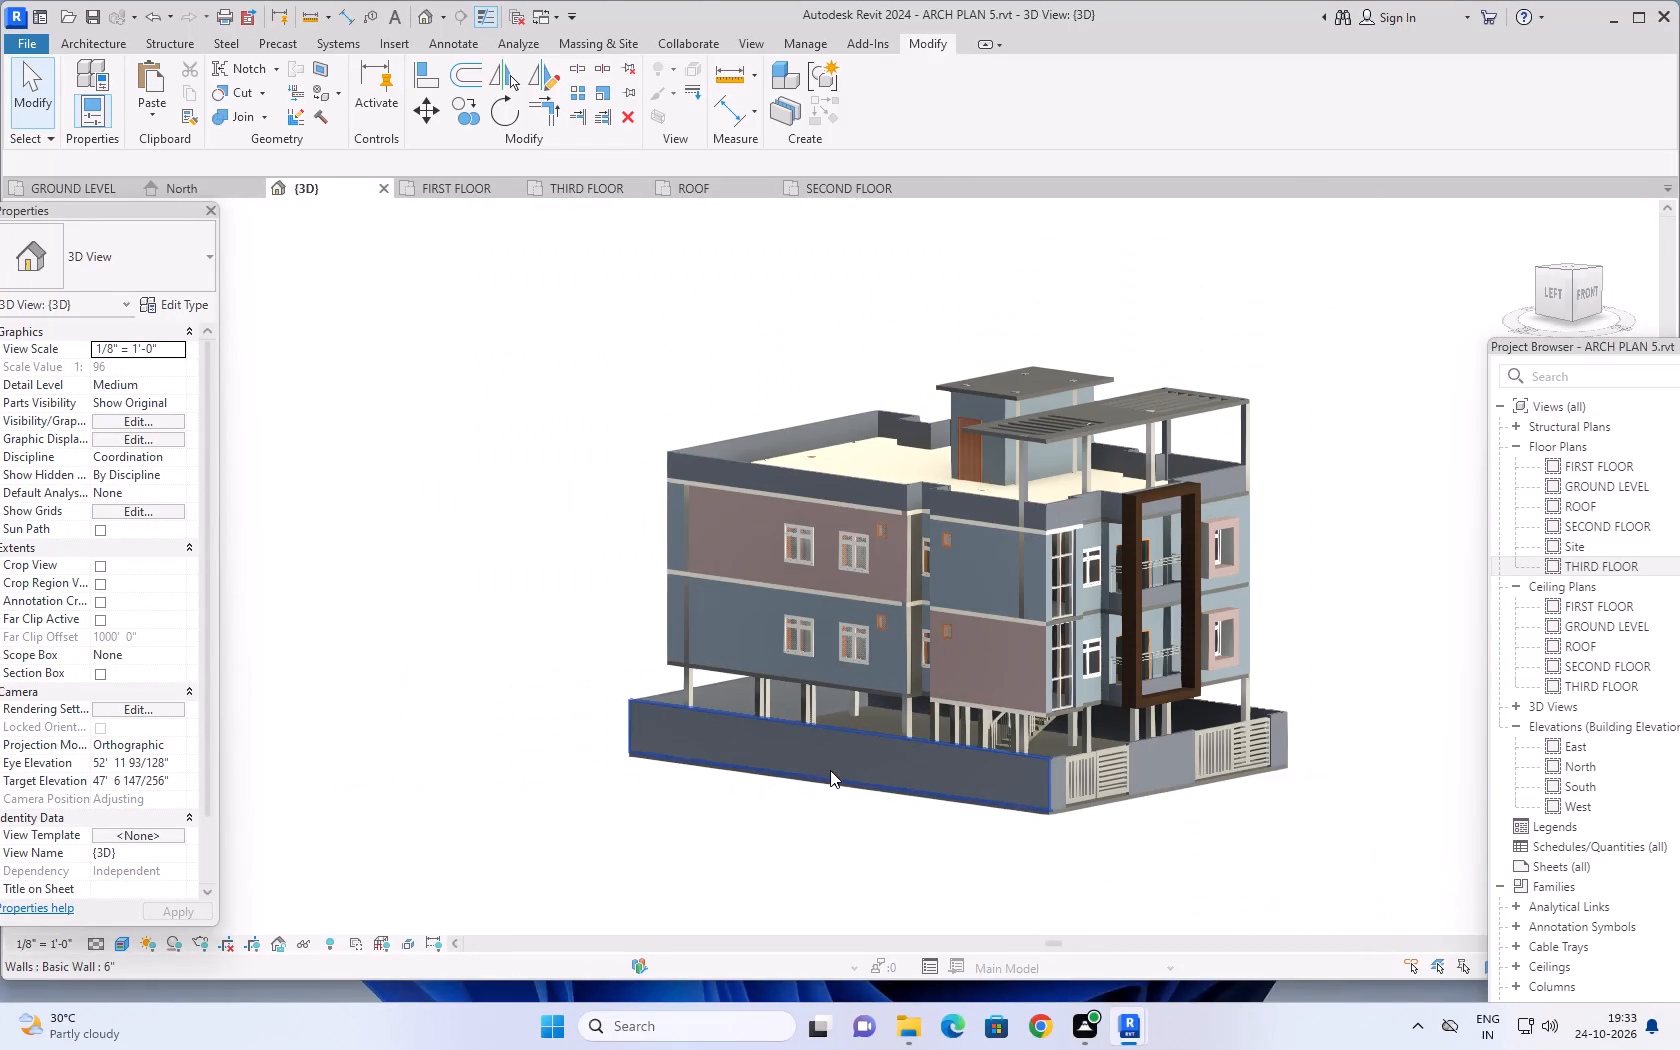
Examine the painted walls, columns and slab edges on all sides of the building in the 3D view.
{"action": "middle_click_drag", "start_coordinate": [810, 809], "coordinate": [934, 809]}
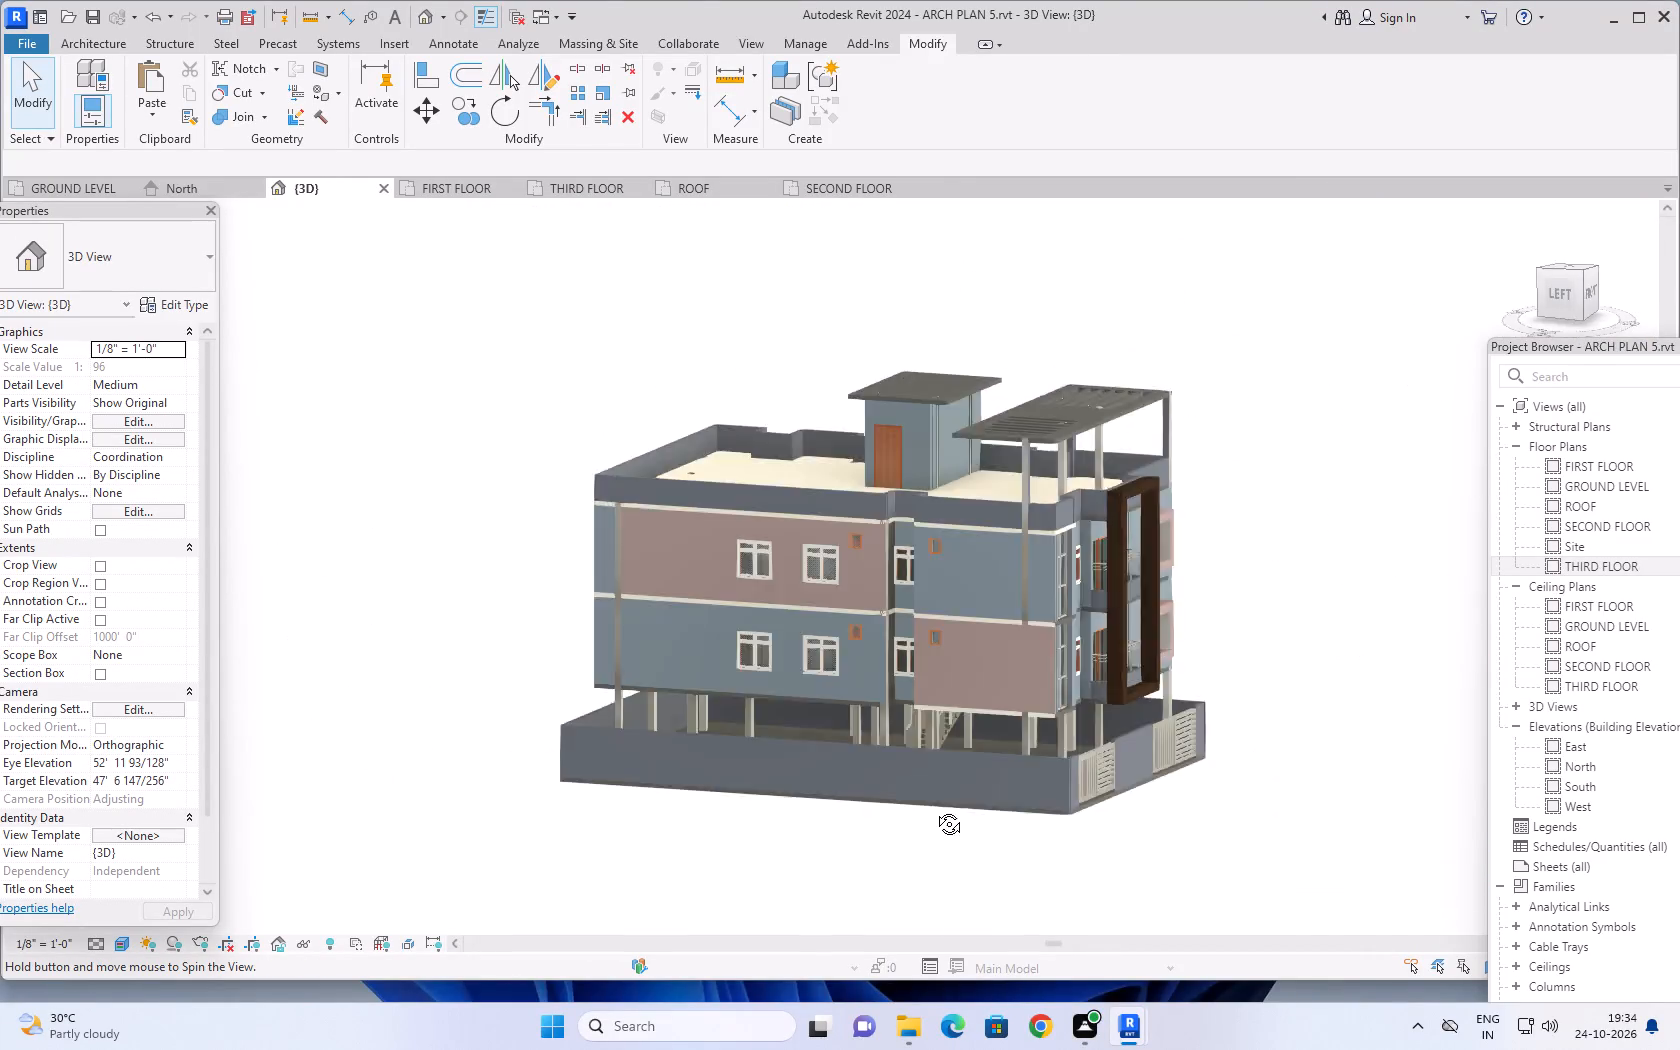
{"action": "middle_click_drag", "start_coordinate": [934, 809], "coordinate": [1191, 815]}
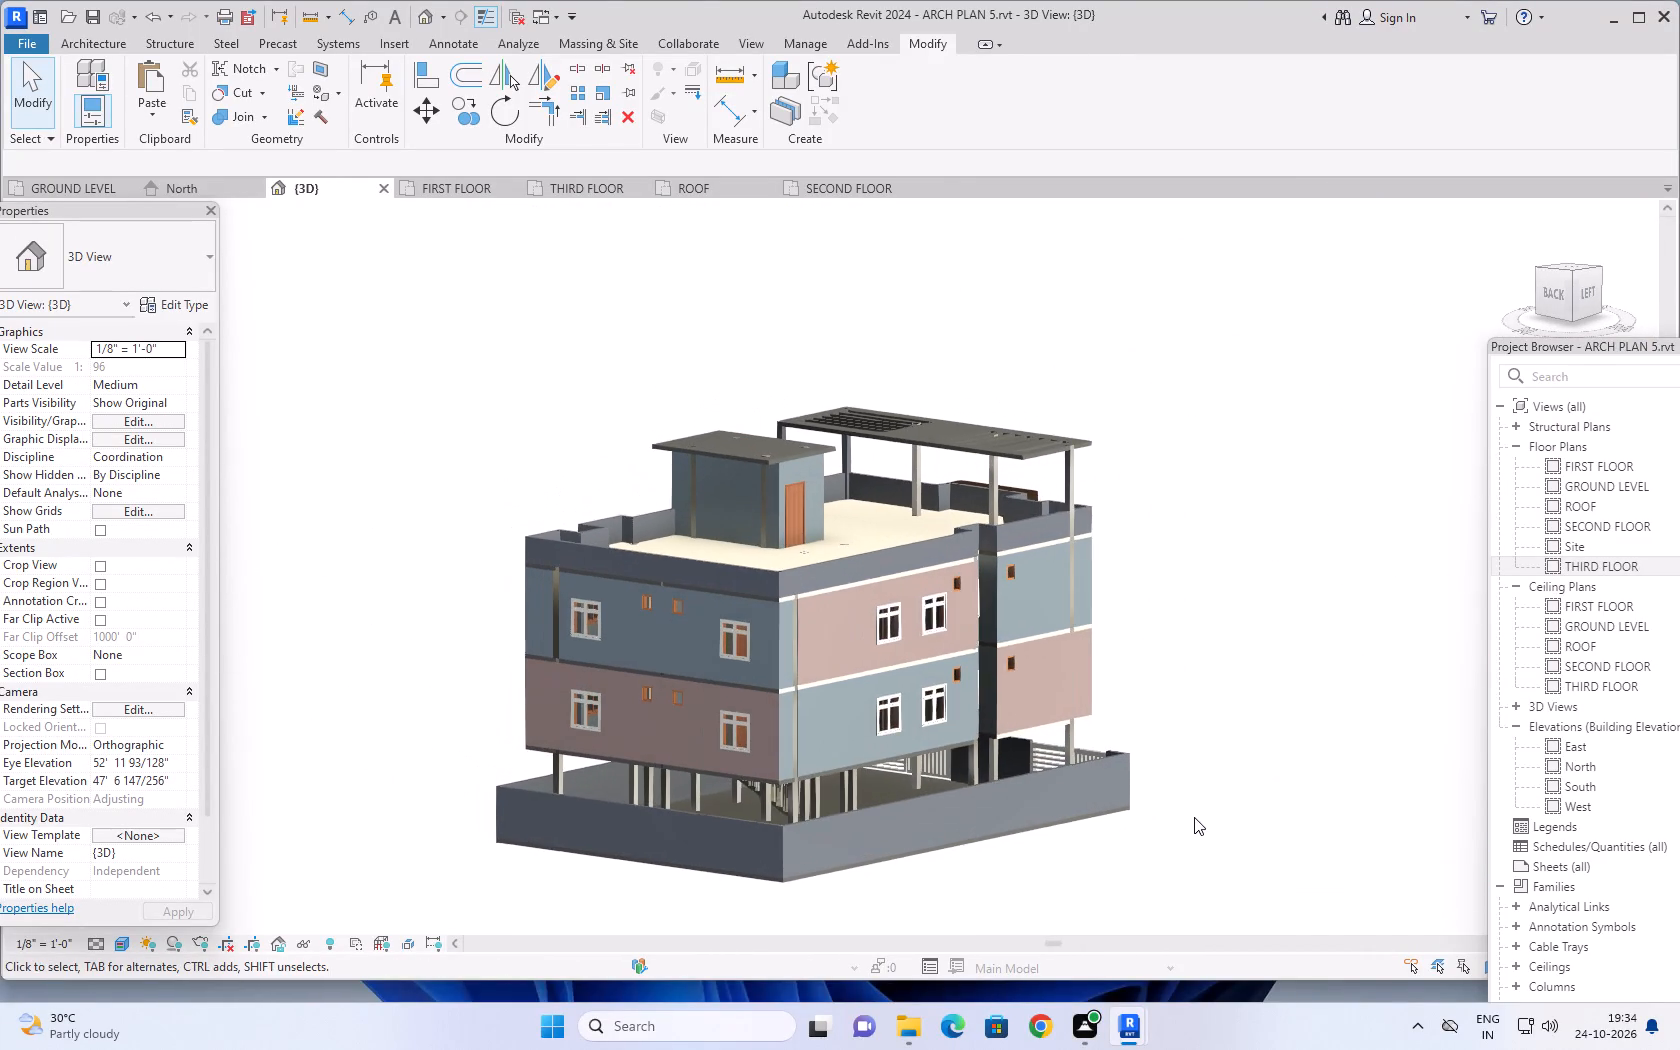
{"action": "middle_click_drag", "start_coordinate": [632, 889], "coordinate": [769, 893], "text": "shift"}
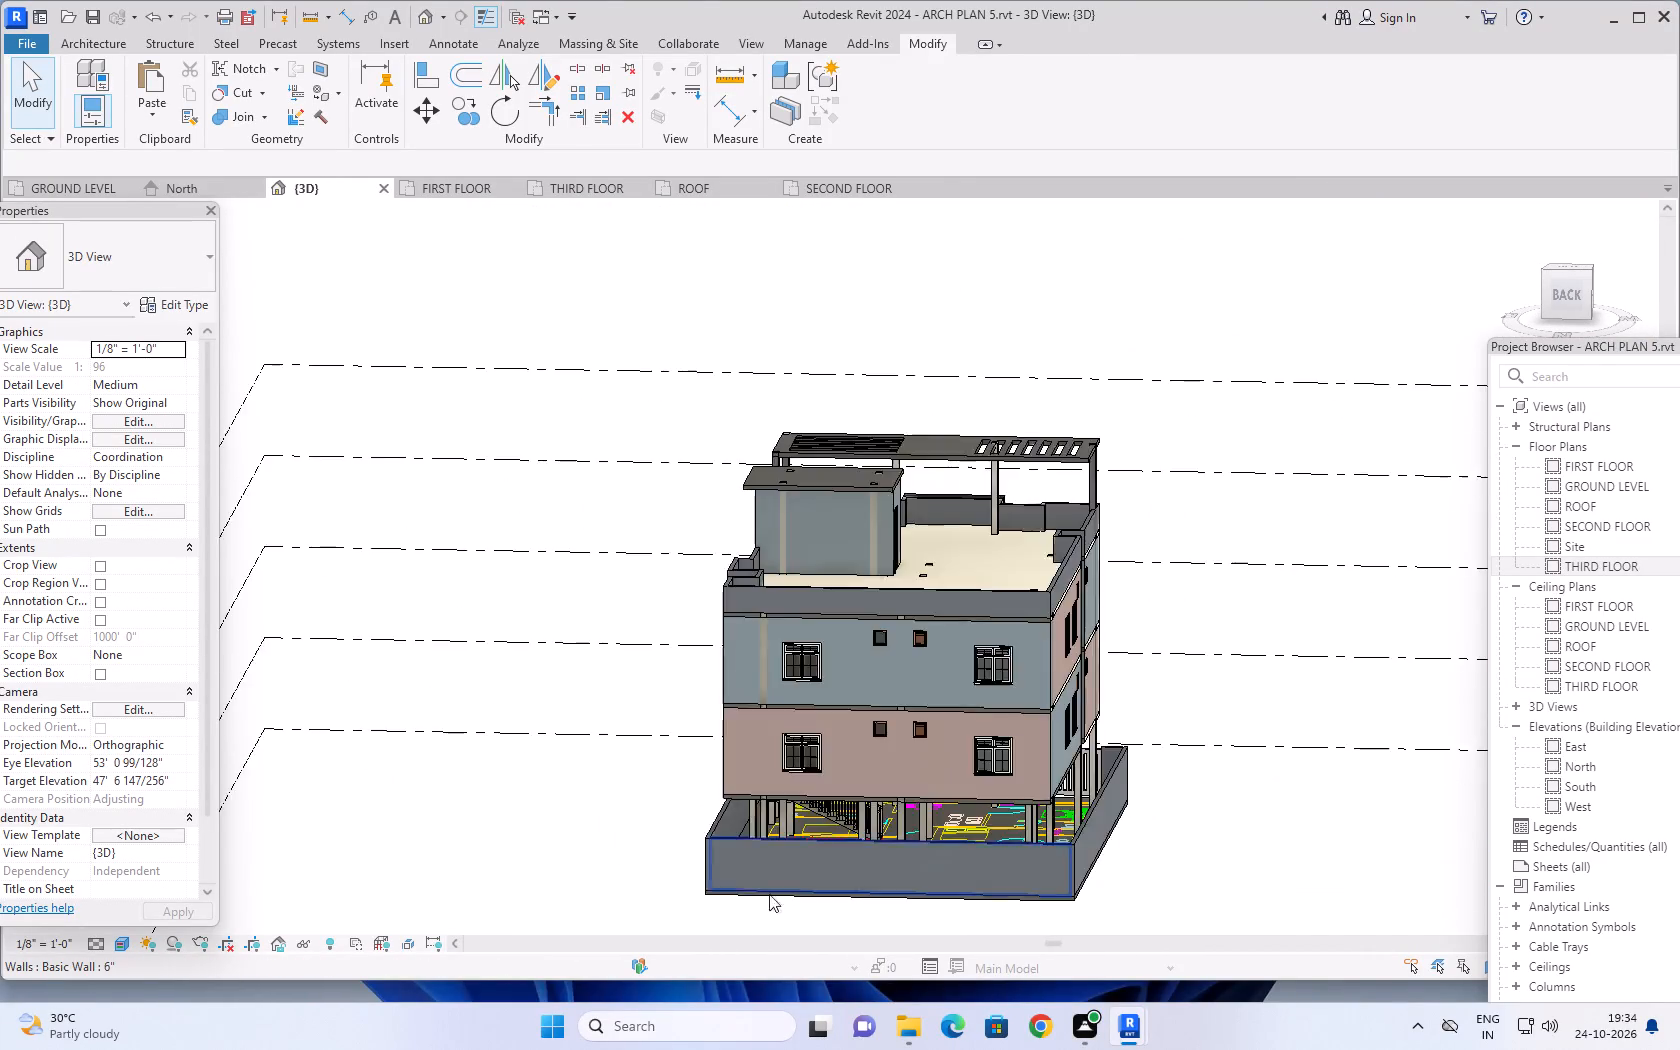
{"action": "middle_click_drag", "start_coordinate": [725, 913], "coordinate": [691, 865], "text": "shift"}
{"action": "scroll", "coordinate": [551, 614], "scroll_direction": "up", "scroll_amount": 5}
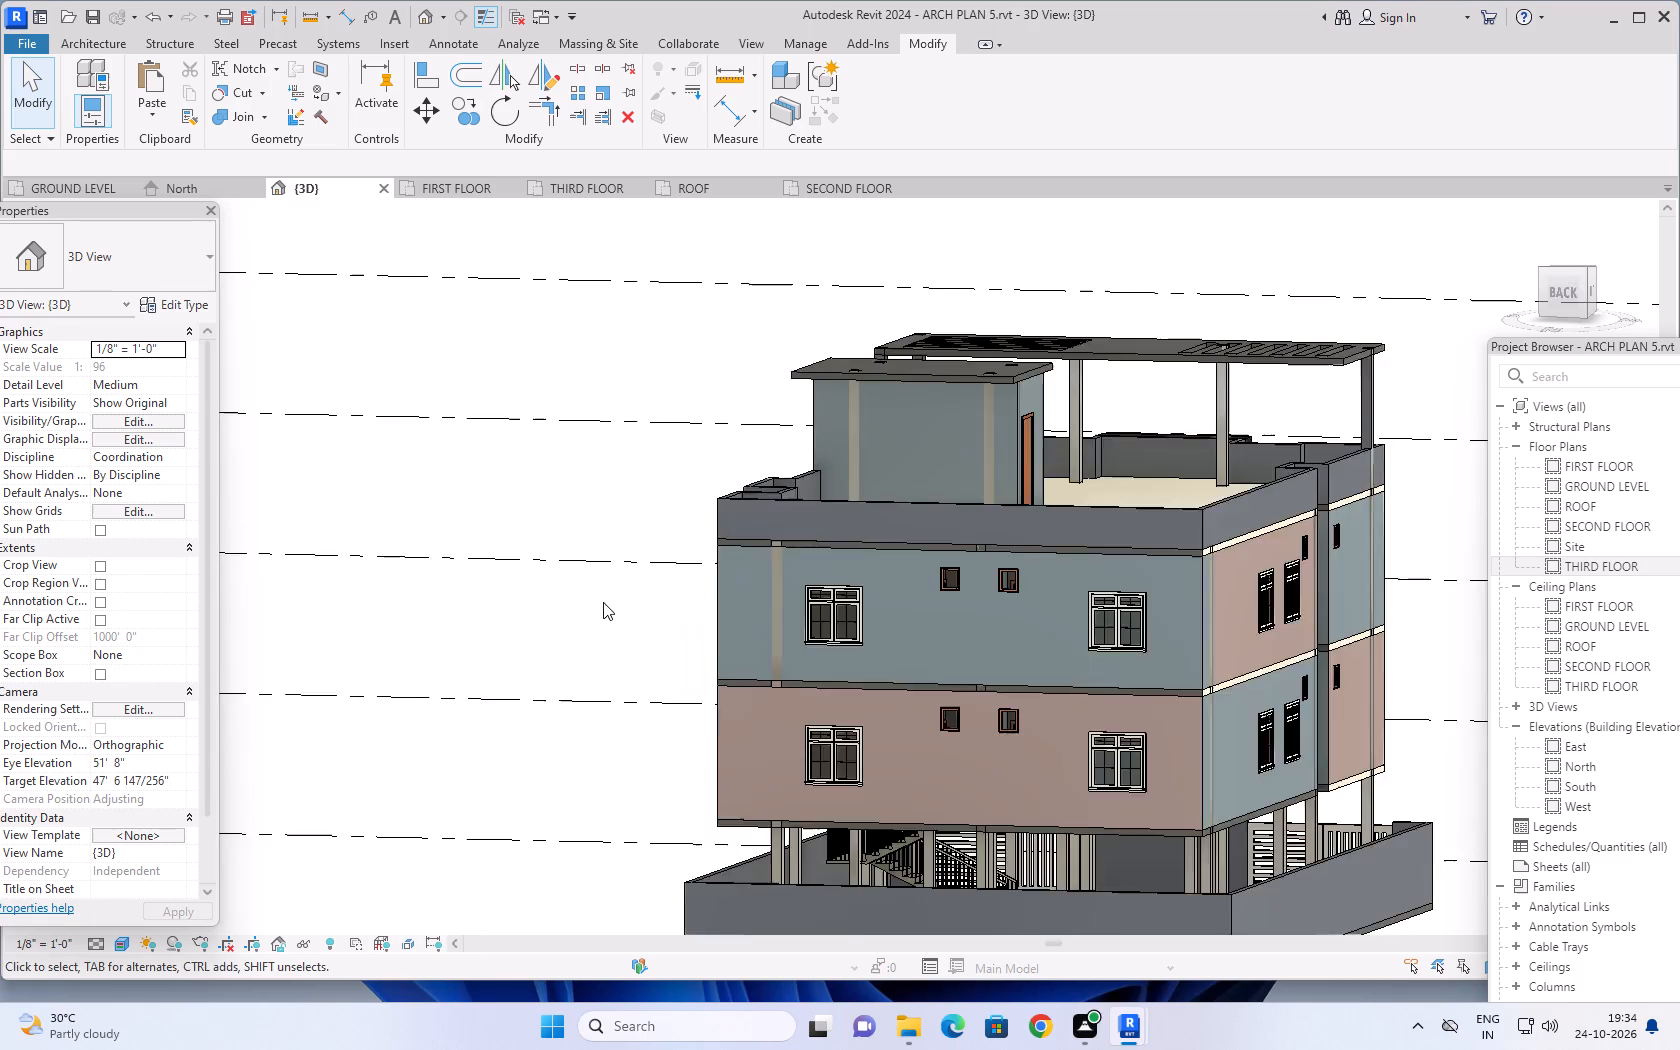
{"action": "middle_click_drag", "start_coordinate": [598, 599], "coordinate": [555, 586]}
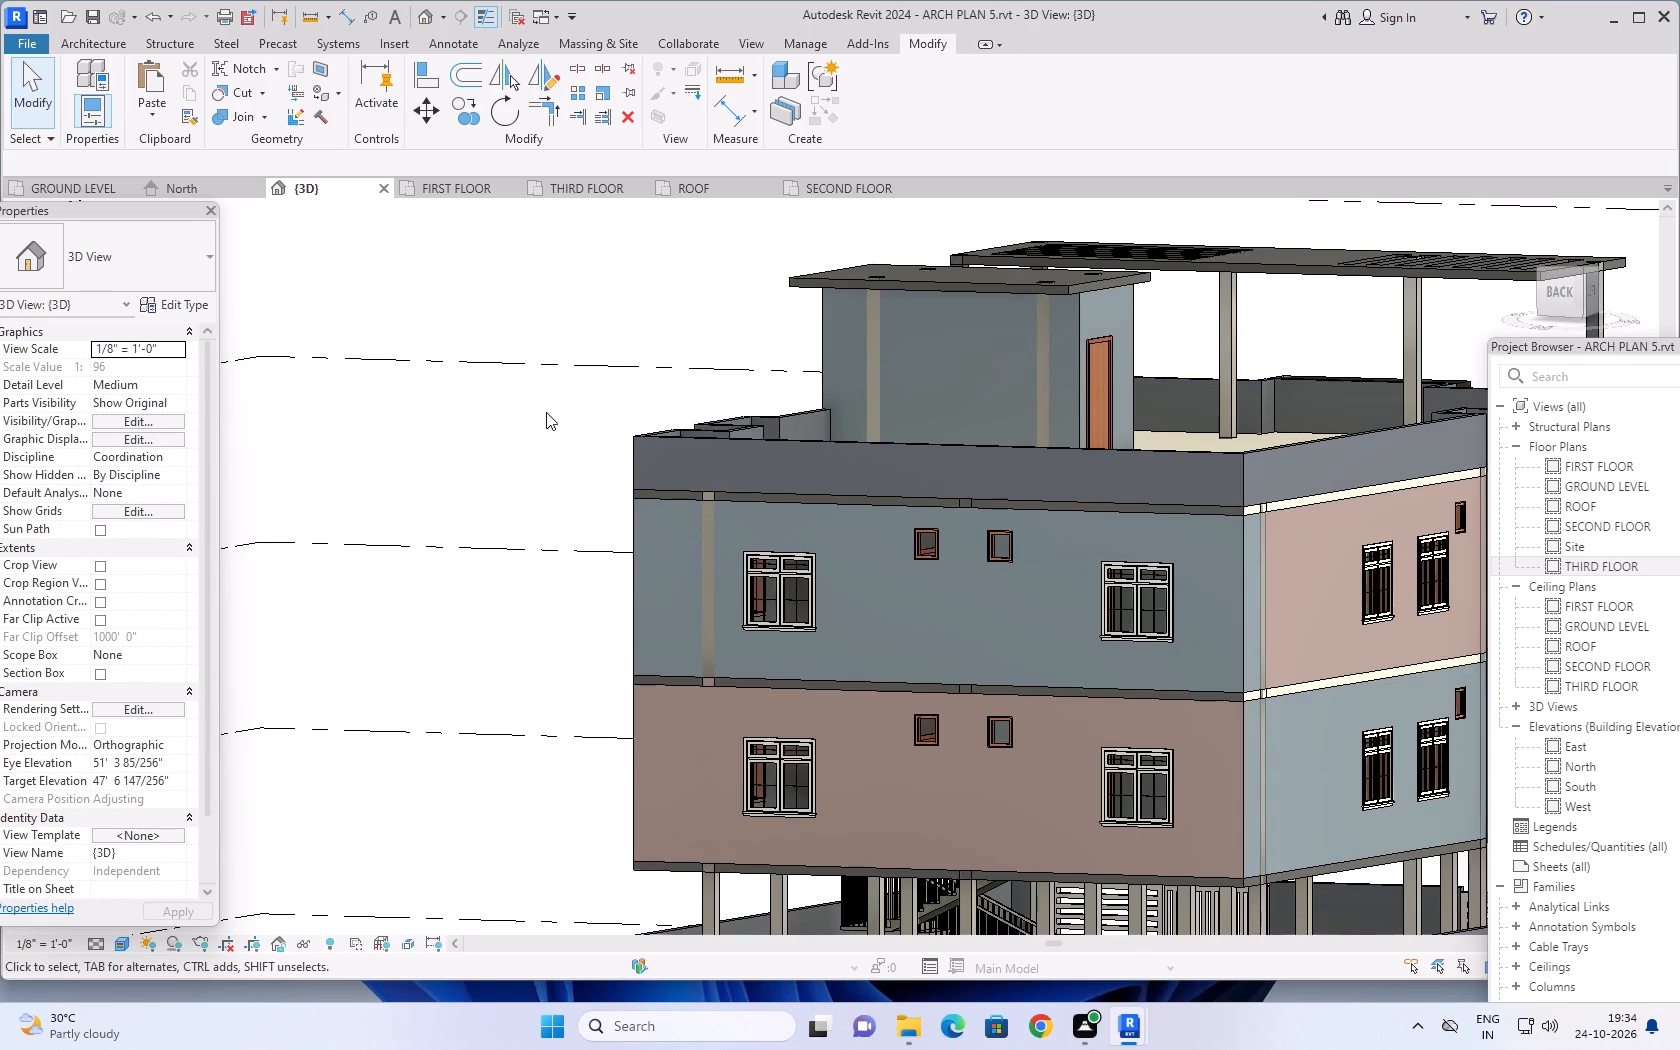
{"action": "scroll", "coordinate": [572, 496], "scroll_direction": "down", "scroll_amount": 4}
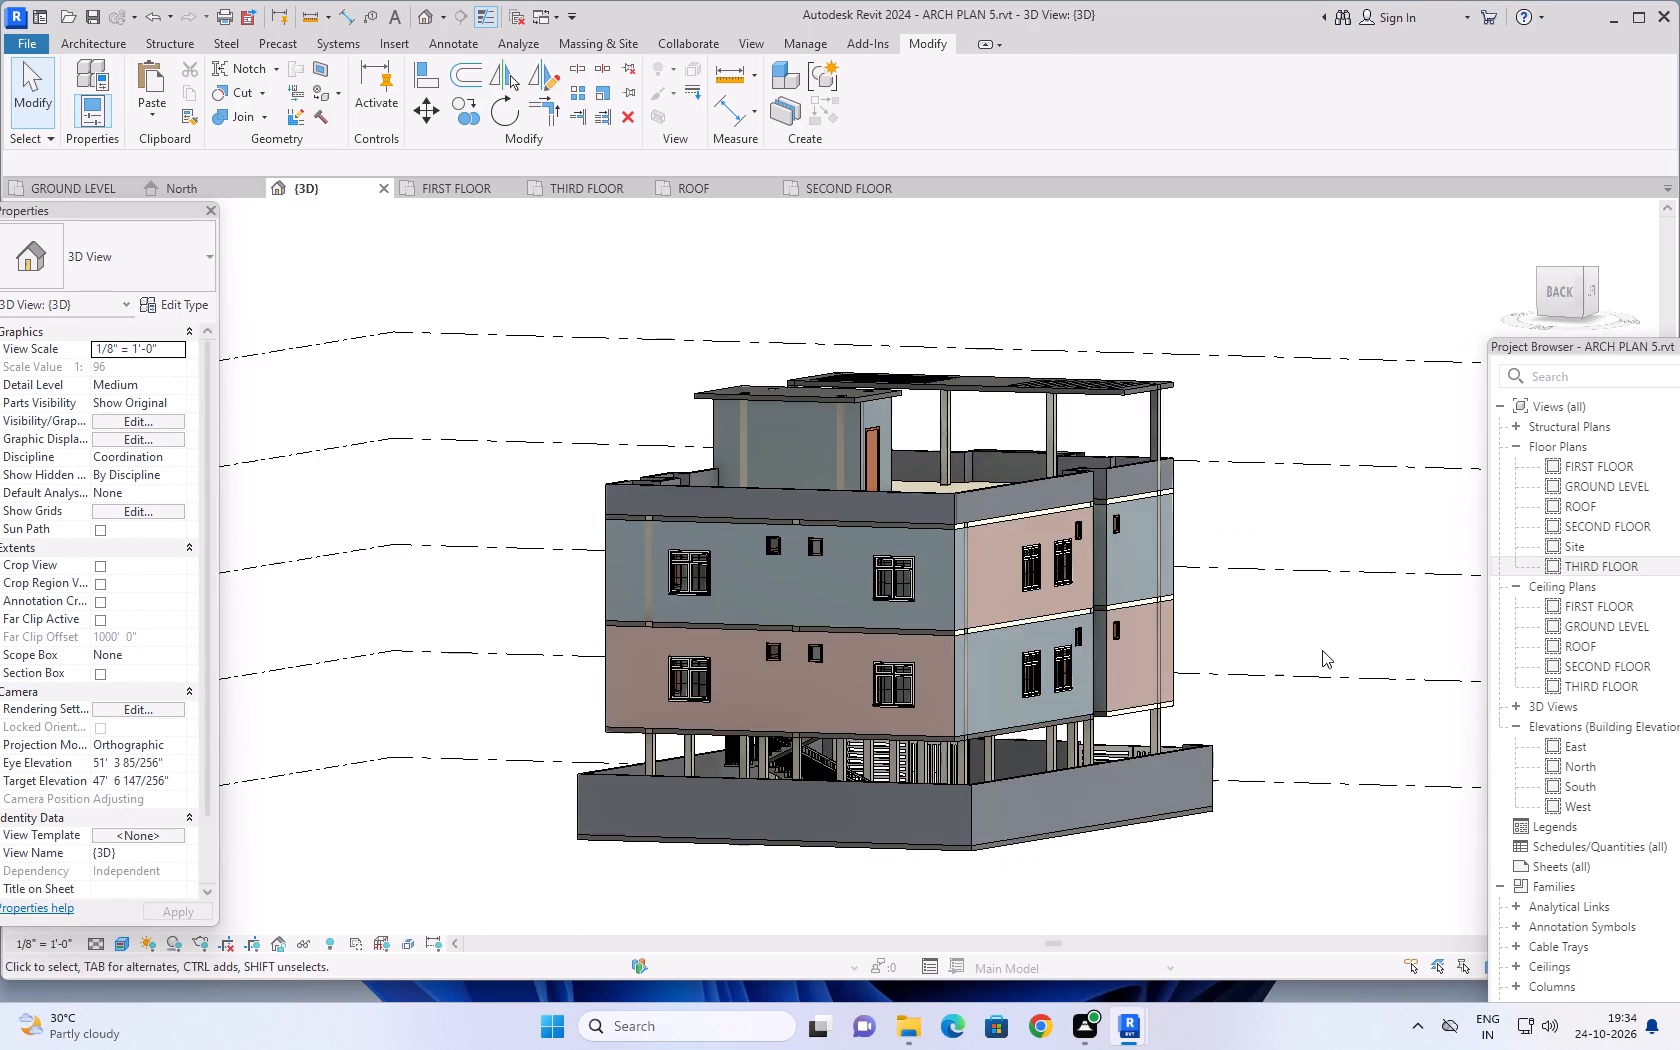
{"action": "middle_click_drag", "start_coordinate": [1322, 650], "coordinate": [775, 673], "text": "shift"}
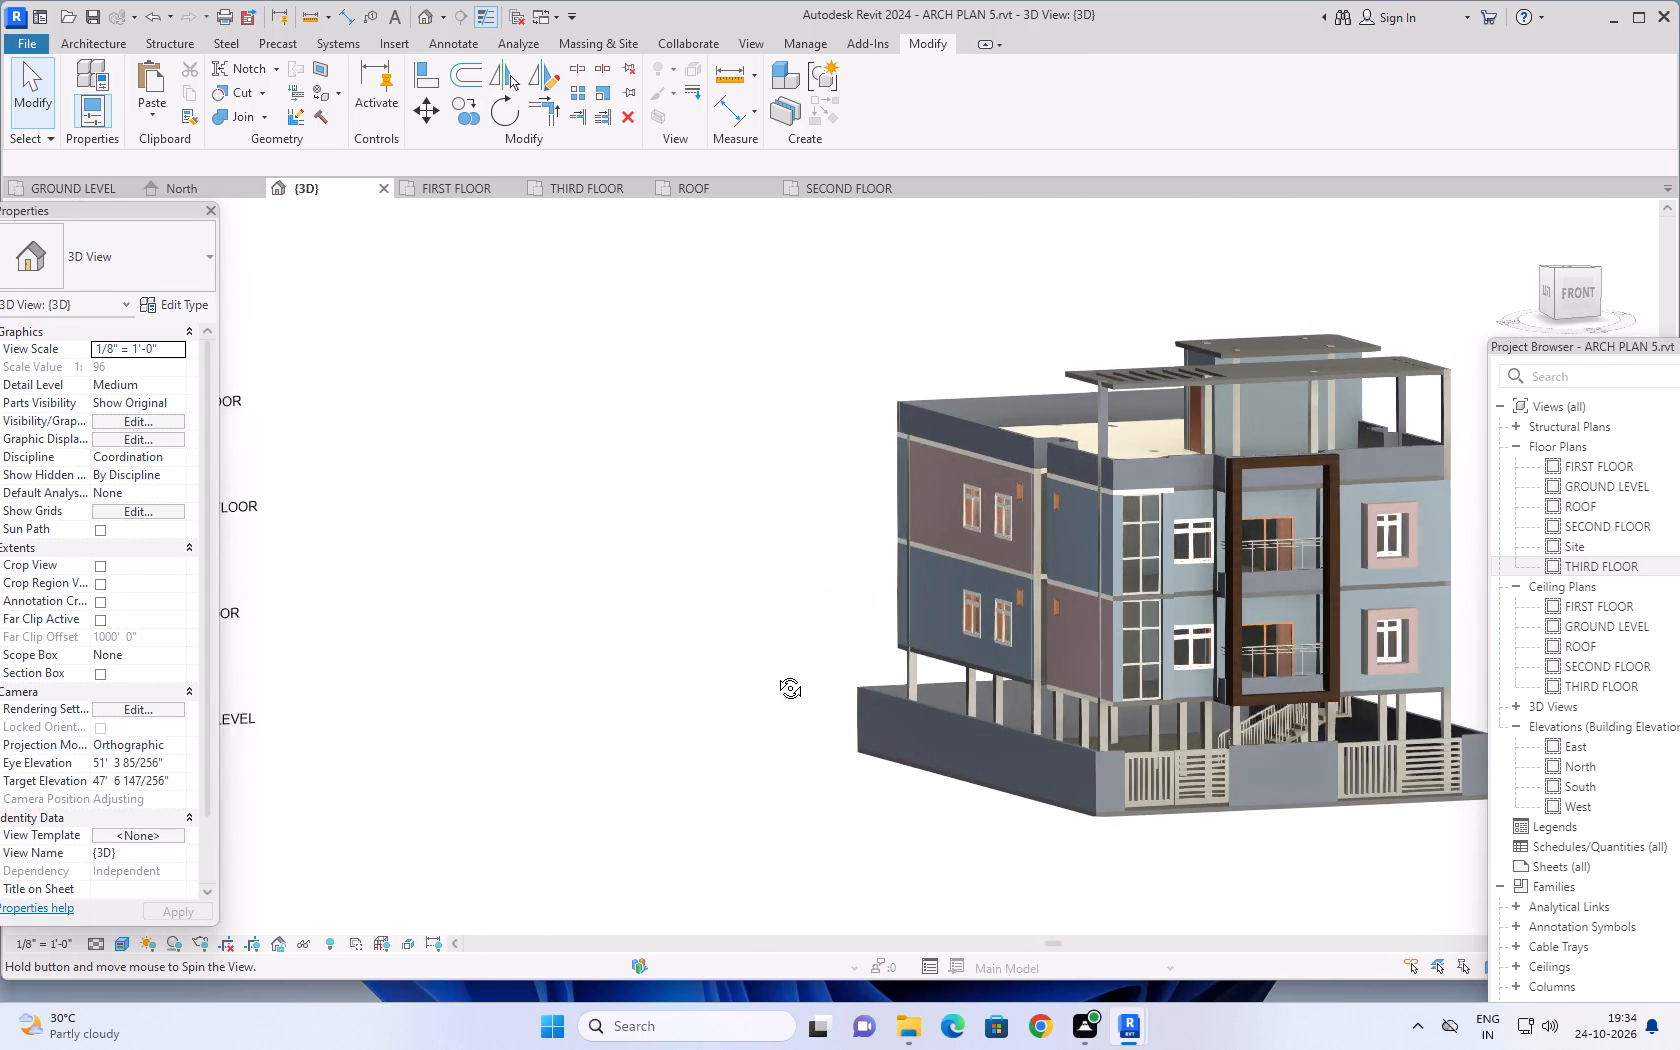
{"action": "middle_click_drag", "start_coordinate": [775, 673], "coordinate": [844, 666], "text": "shift"}
{"action": "middle_click_drag", "start_coordinate": [1000, 861], "coordinate": [851, 831]}
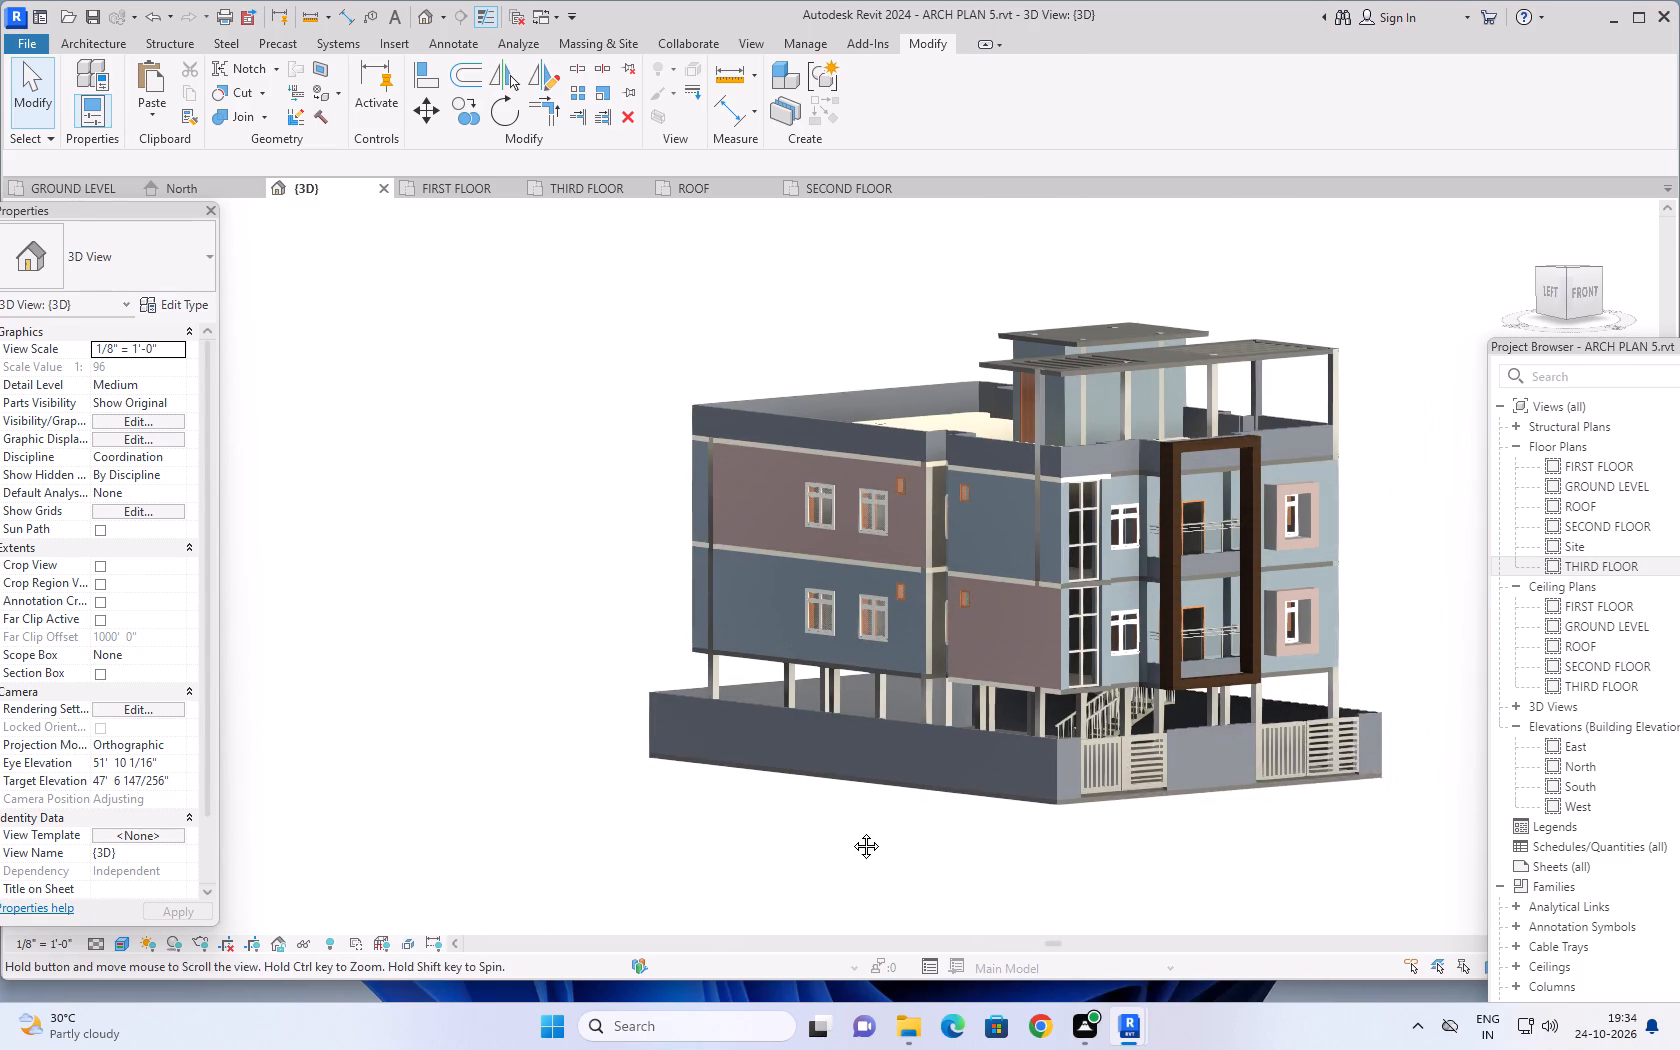
{"action": "middle_click_drag", "start_coordinate": [851, 831], "coordinate": [847, 830]}
{"action": "scroll", "coordinate": [936, 840], "scroll_direction": "down", "scroll_amount": 1}
{"action": "middle_click_drag", "start_coordinate": [1043, 832], "coordinate": [952, 854]}
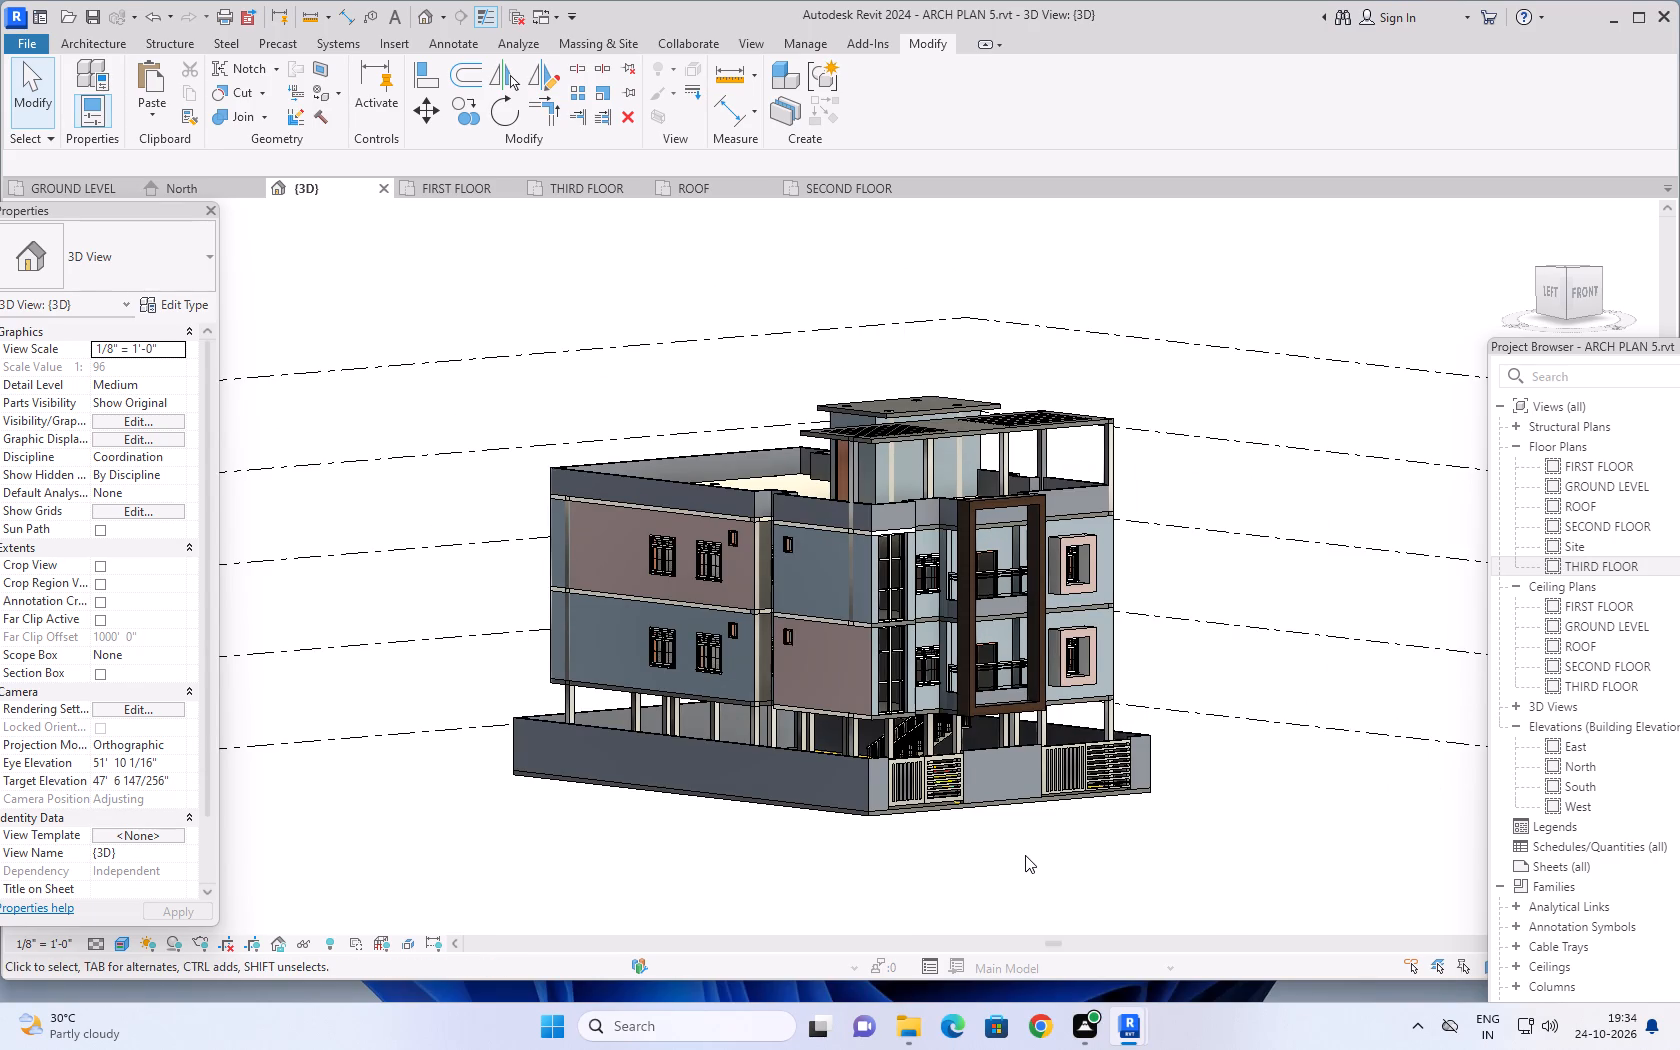
{"action": "middle_click_drag", "start_coordinate": [1025, 850], "coordinate": [656, 777], "text": "shift"}
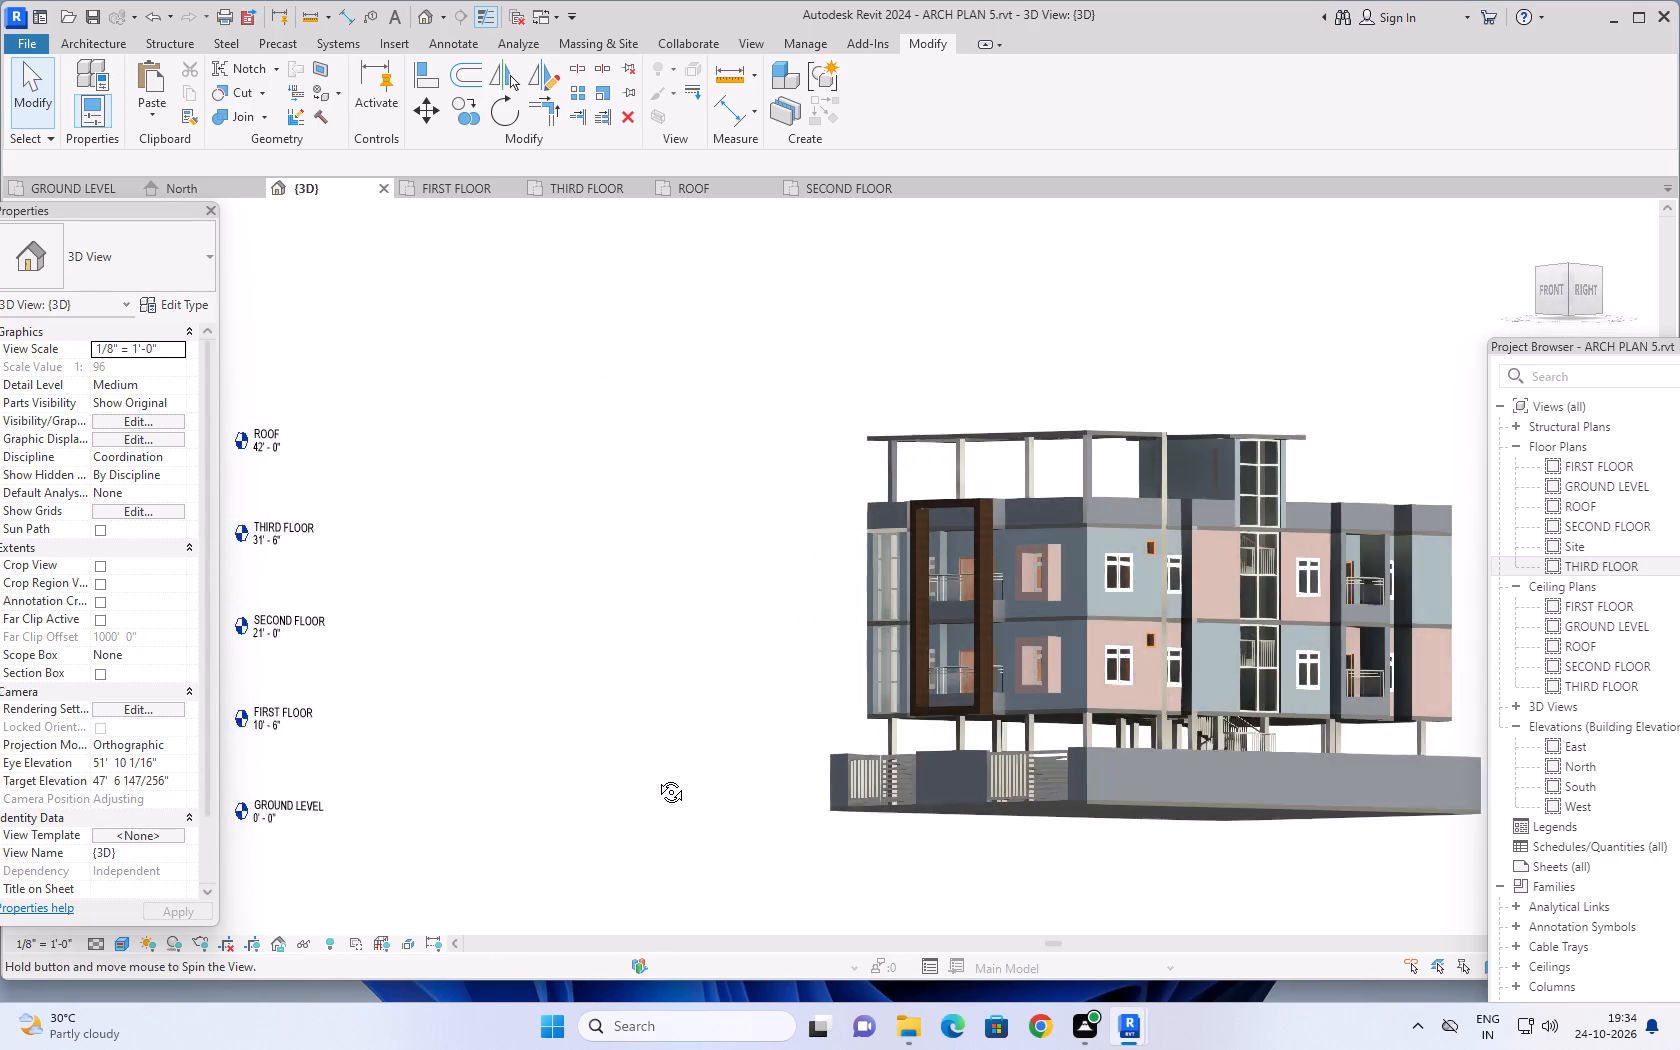
{"action": "middle_click_drag", "start_coordinate": [656, 777], "coordinate": [1034, 885], "text": "shift"}
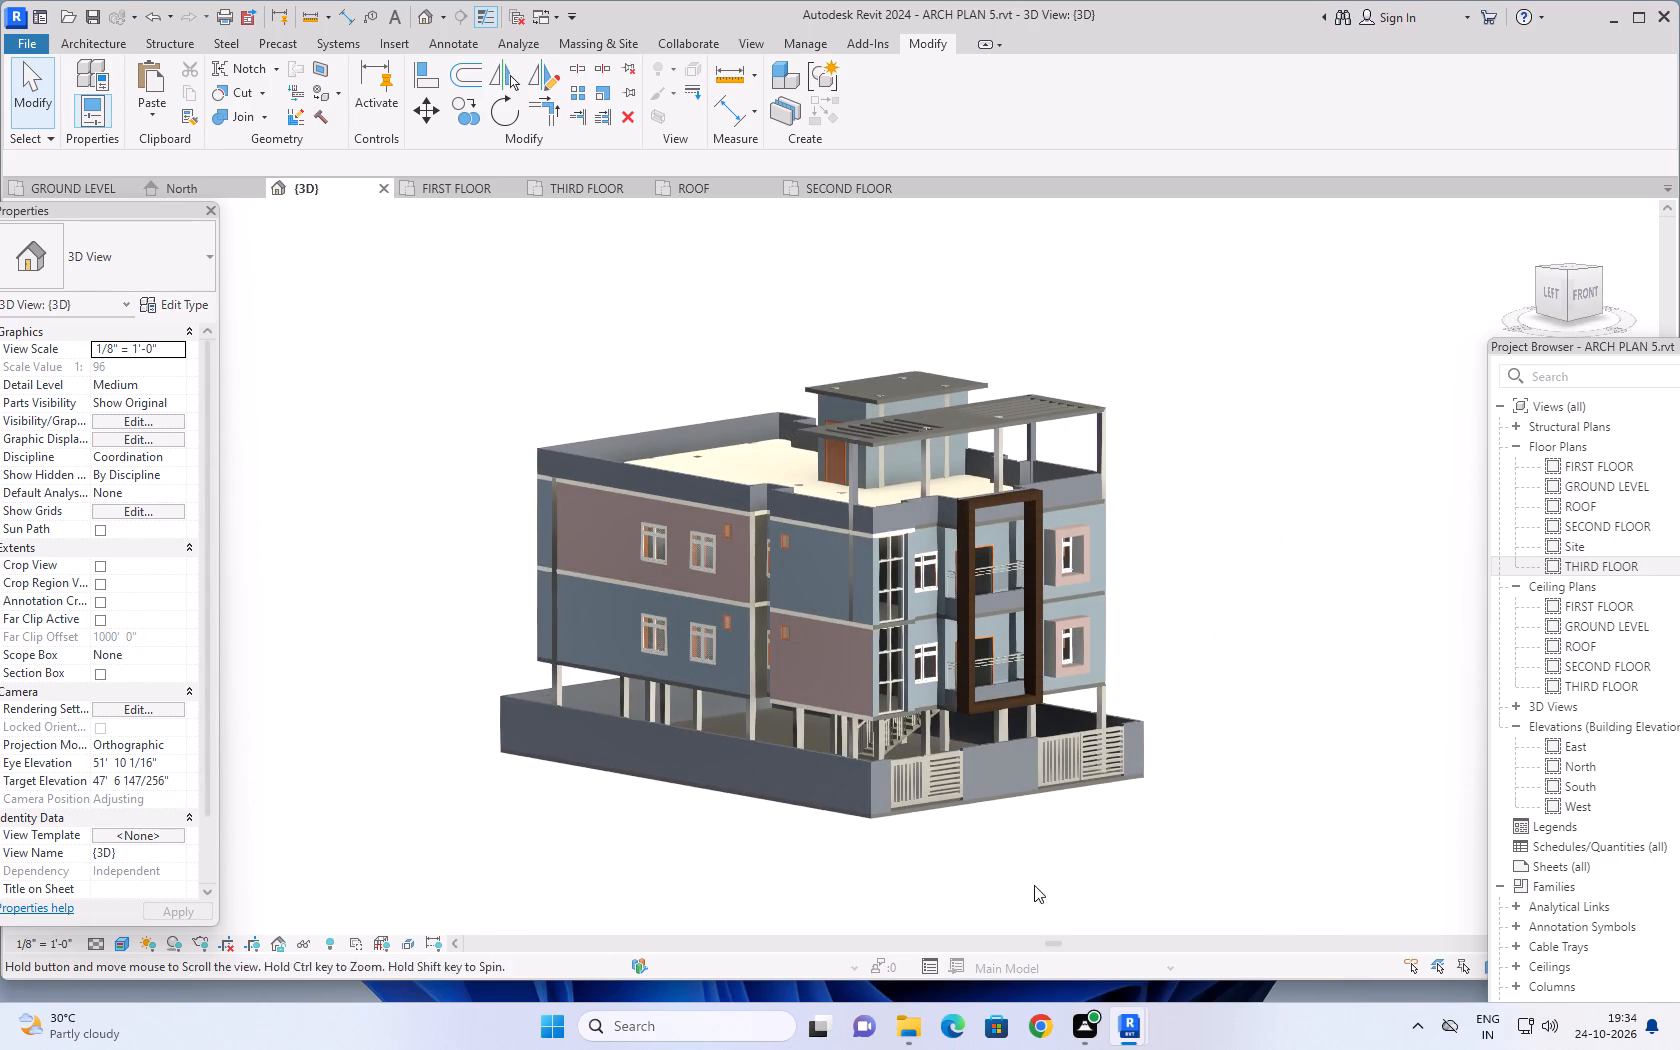
{"action": "scroll", "coordinate": [1003, 835], "scroll_direction": "up", "scroll_amount": 1}
{"action": "middle_click_drag", "start_coordinate": [1003, 835], "coordinate": [1138, 865]}
{"action": "middle_click_drag", "start_coordinate": [1138, 865], "coordinate": [1225, 839], "text": "shift"}
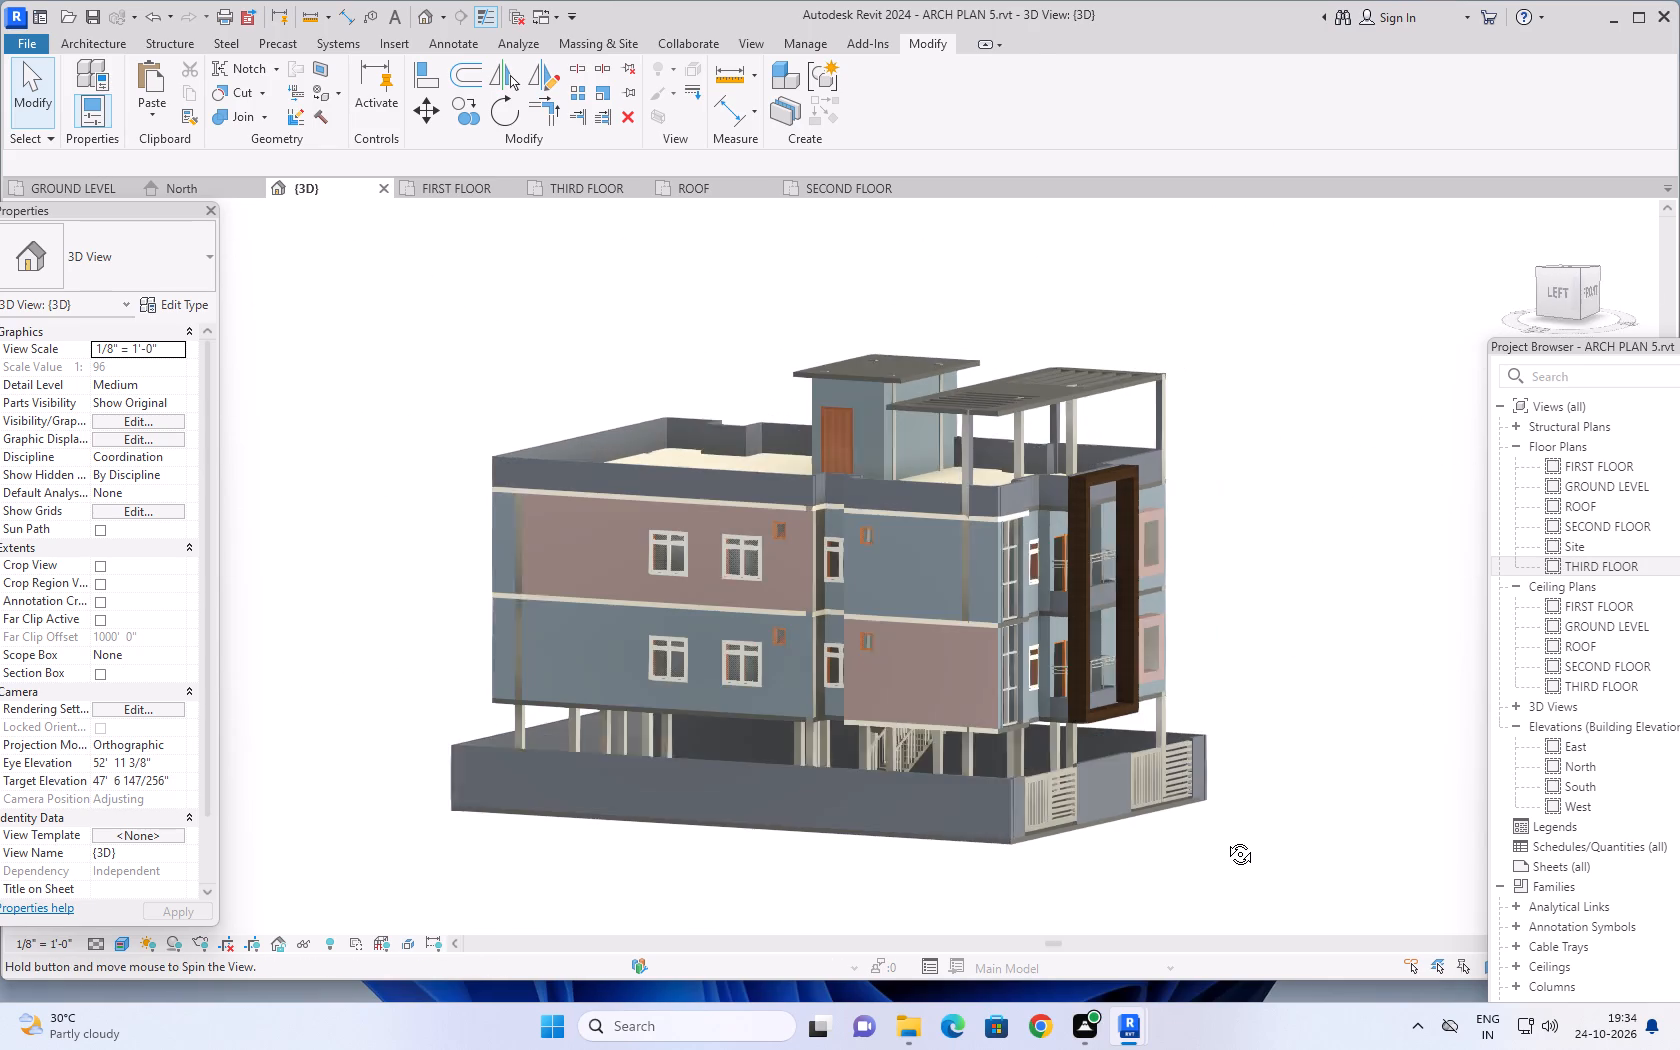
{"action": "middle_click_drag", "start_coordinate": [1225, 839], "coordinate": [1173, 831], "text": "shift"}
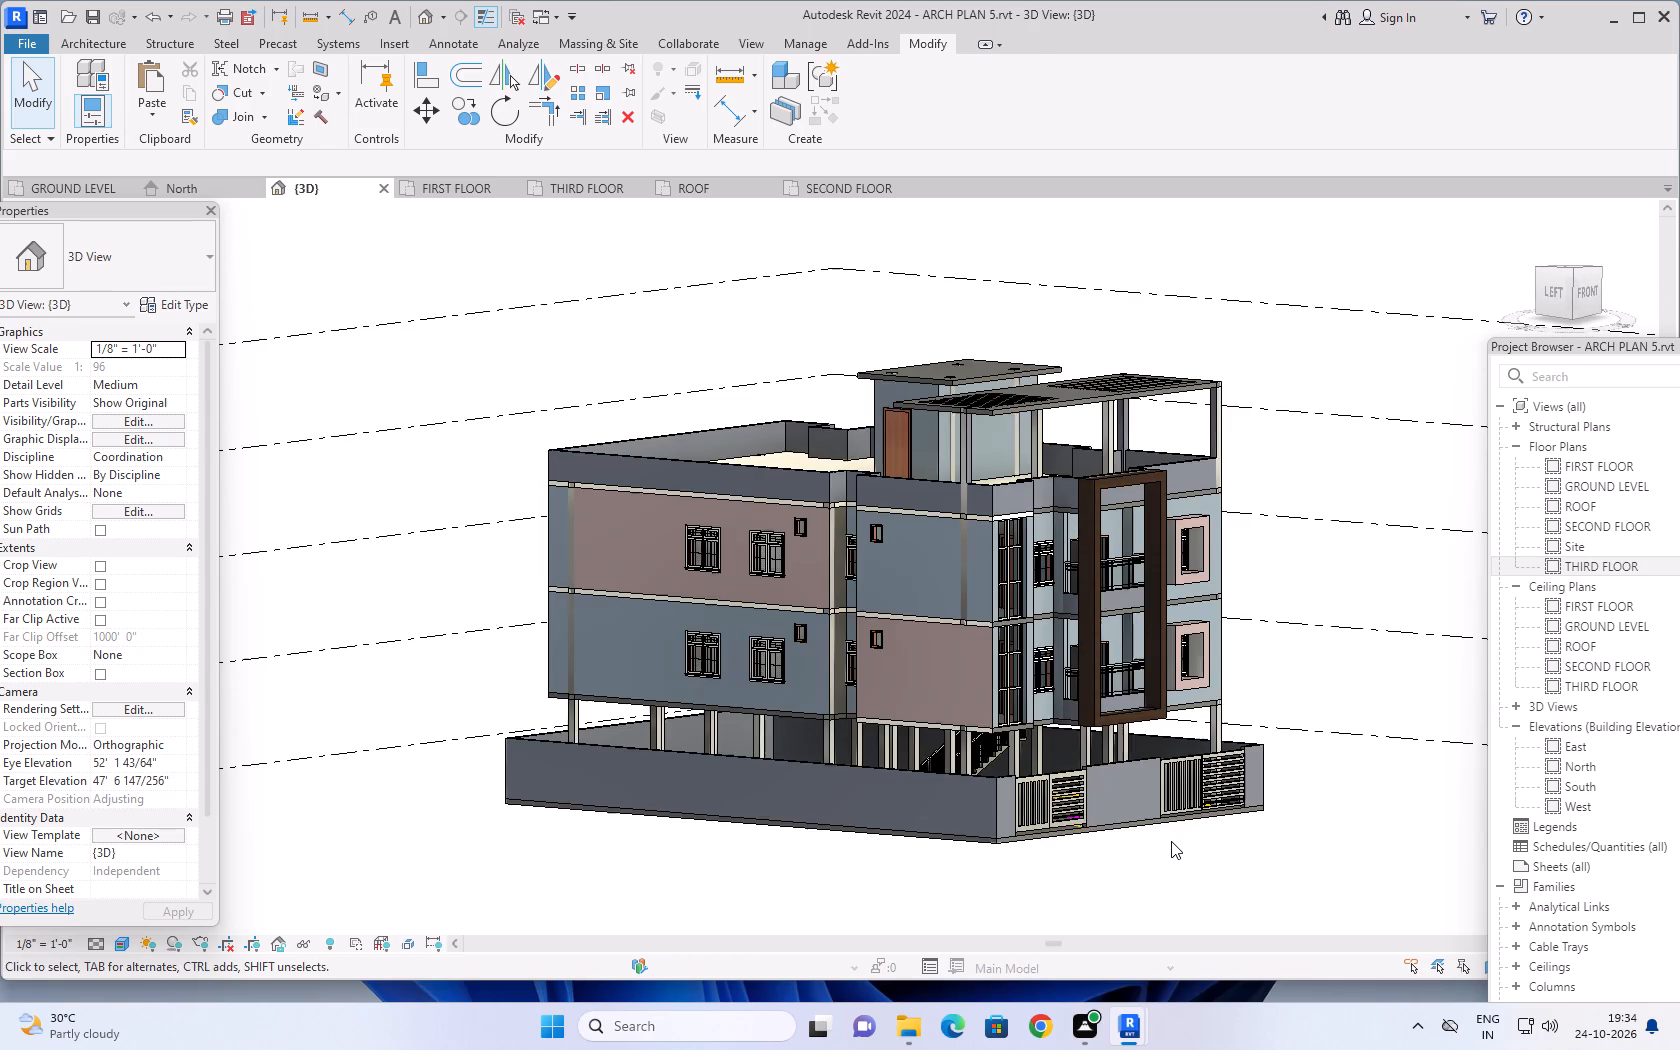
{"action": "scroll", "coordinate": [1171, 841], "scroll_direction": "up", "scroll_amount": 1}
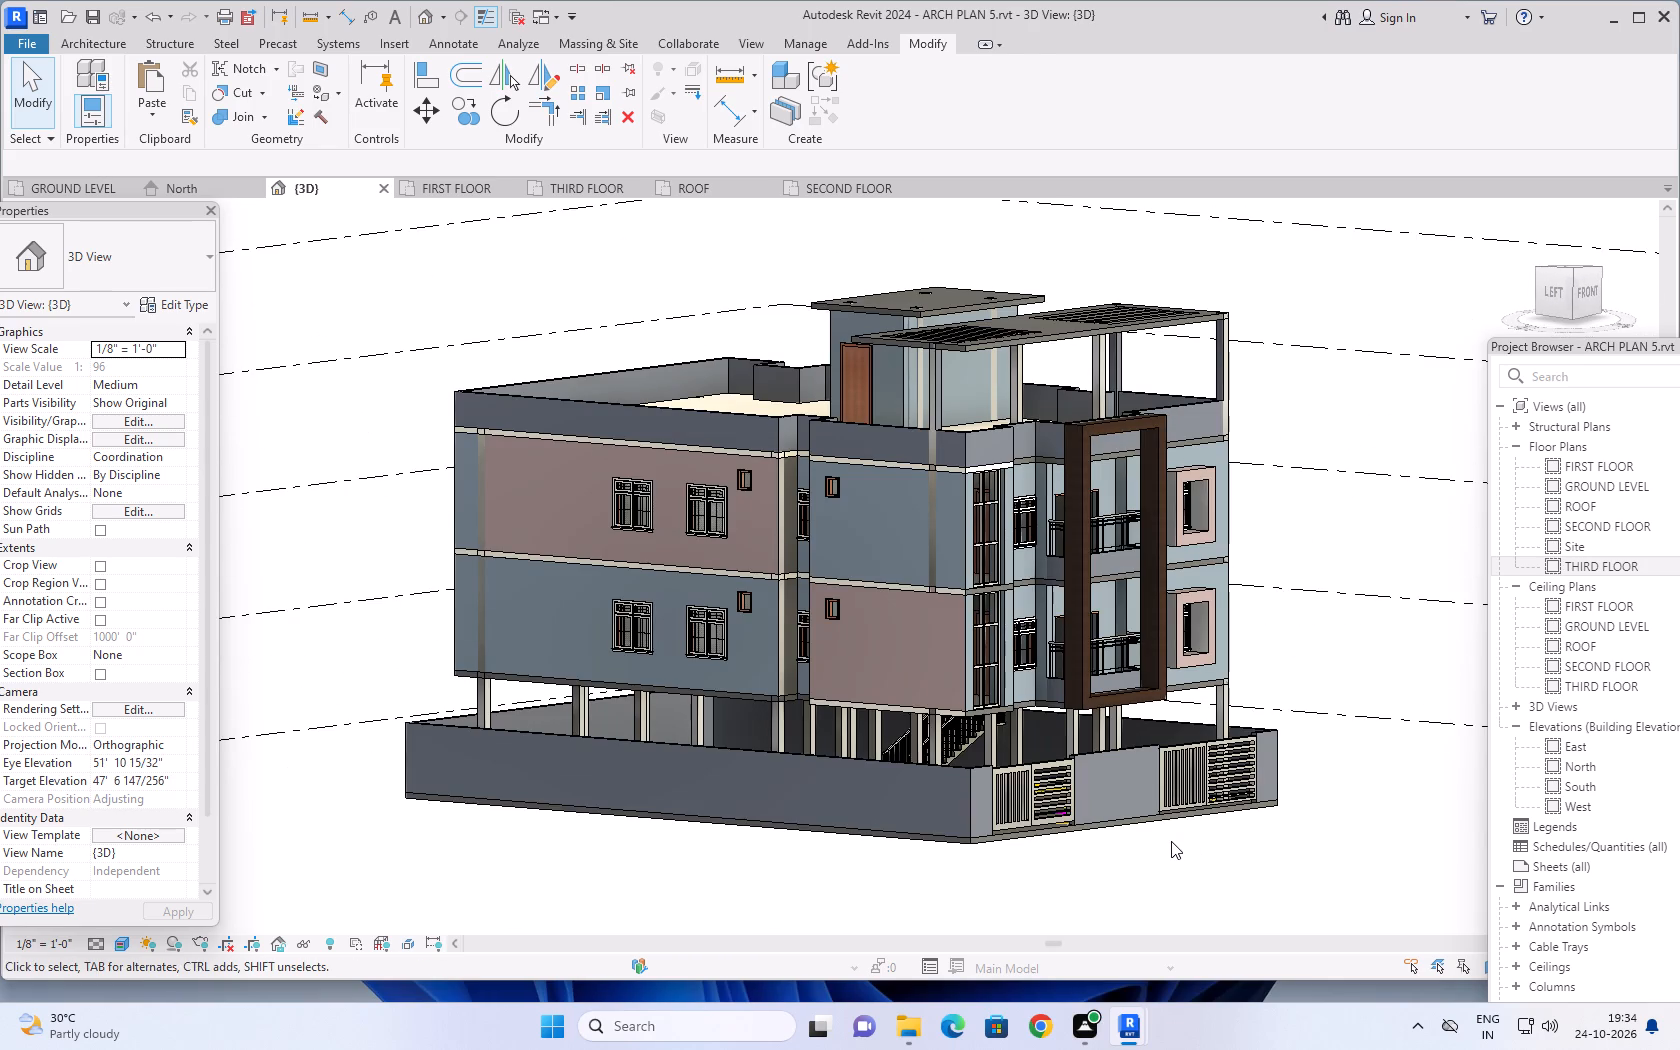
{"action": "scroll", "coordinate": [1297, 647], "scroll_direction": "up", "scroll_amount": 1}
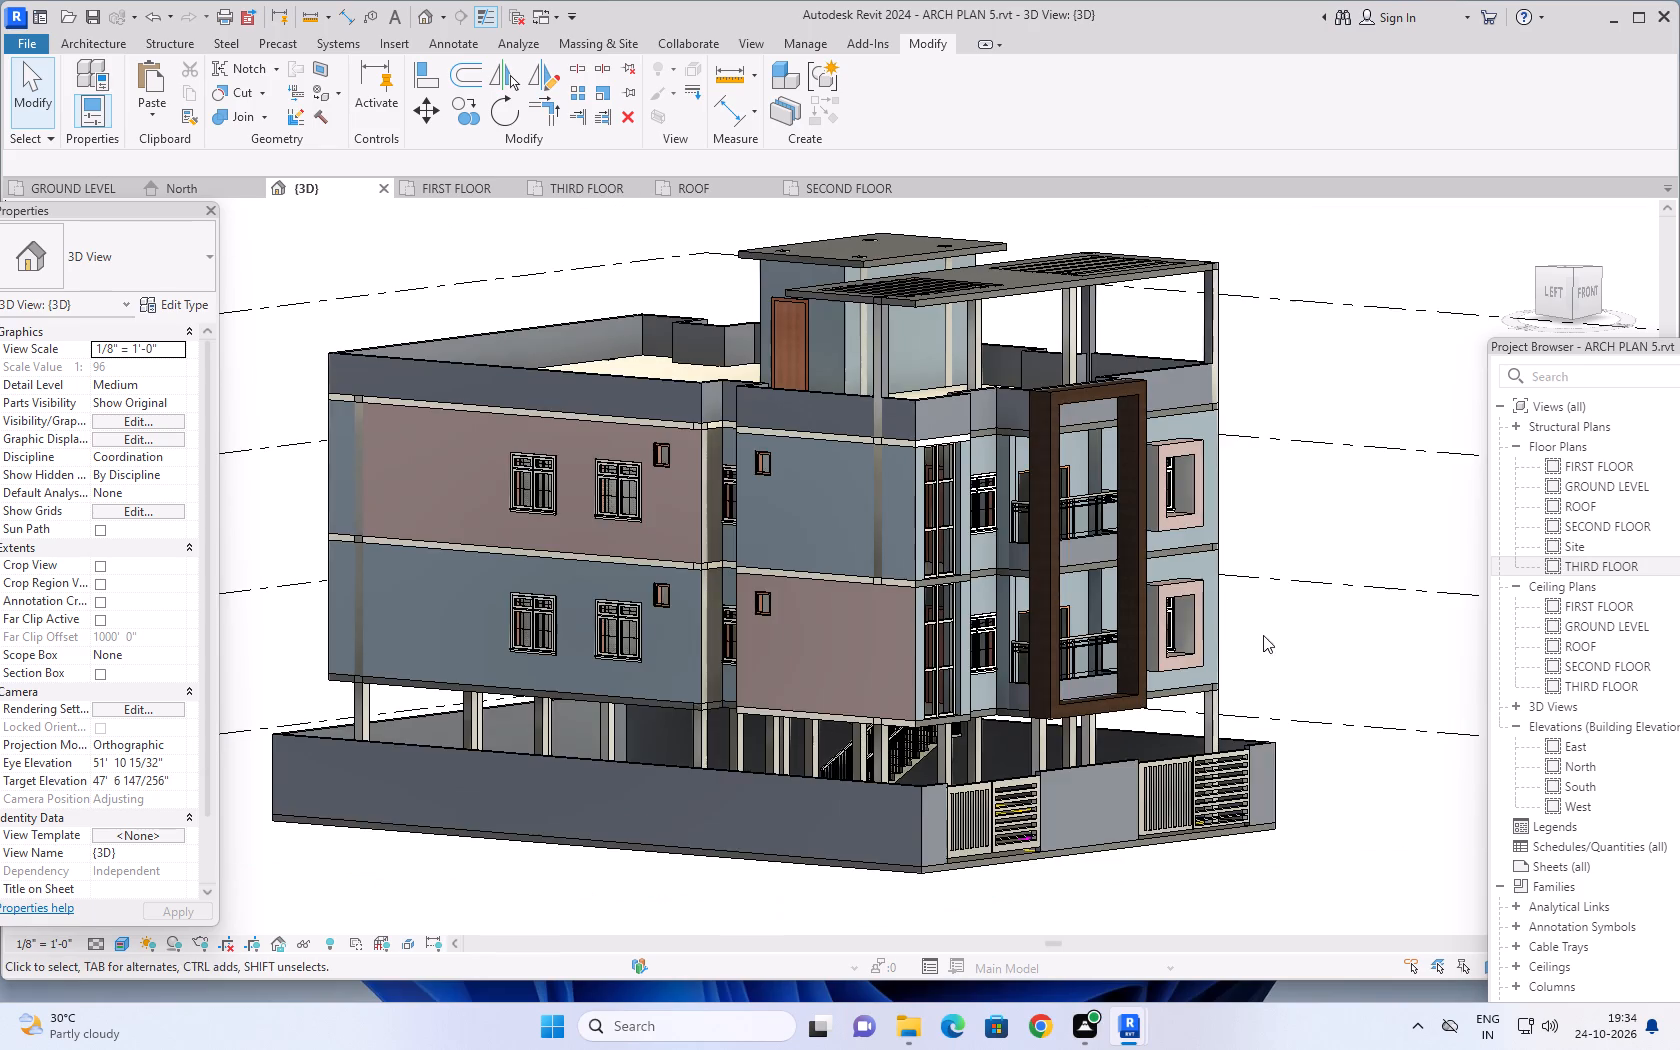
{"action": "scroll", "coordinate": [1203, 626], "scroll_direction": "up", "scroll_amount": 4}
{"action": "scroll", "coordinate": [1278, 597], "scroll_direction": "down", "scroll_amount": 4}
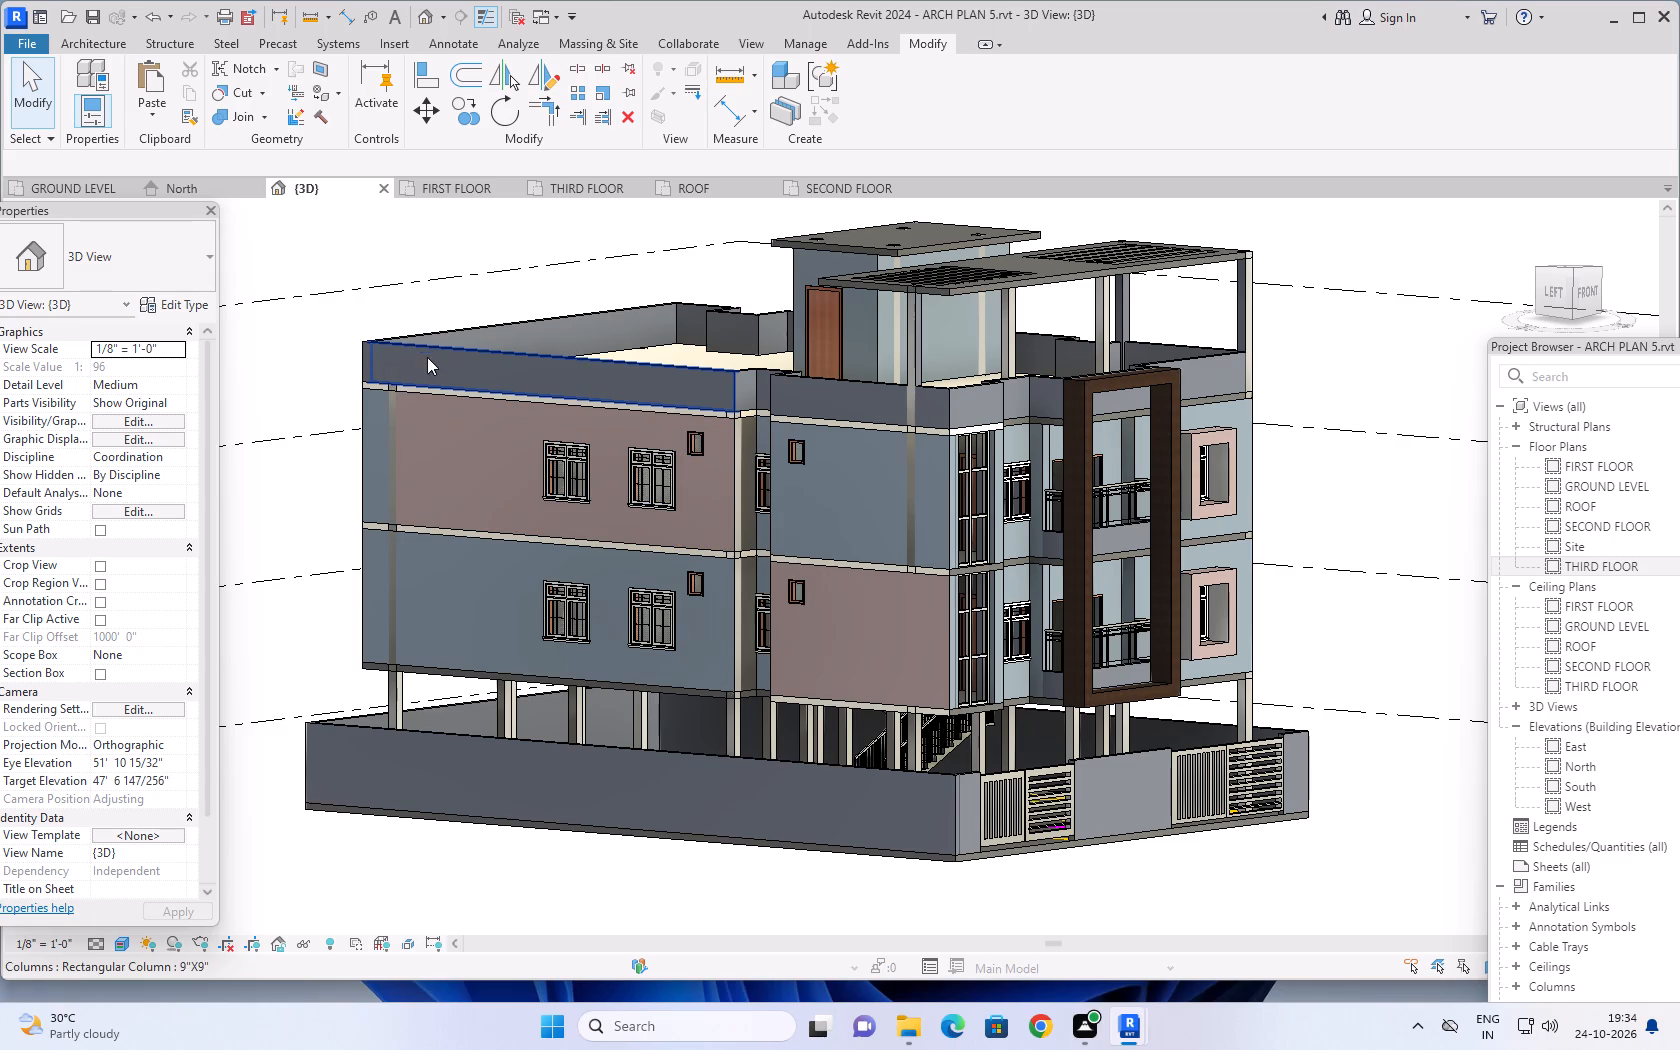
Paint the left elevation's pink upper rear wall and both pink faces of its lower front wall with 6" wall.
{"action": "left_click", "coordinate": [96, 35]}
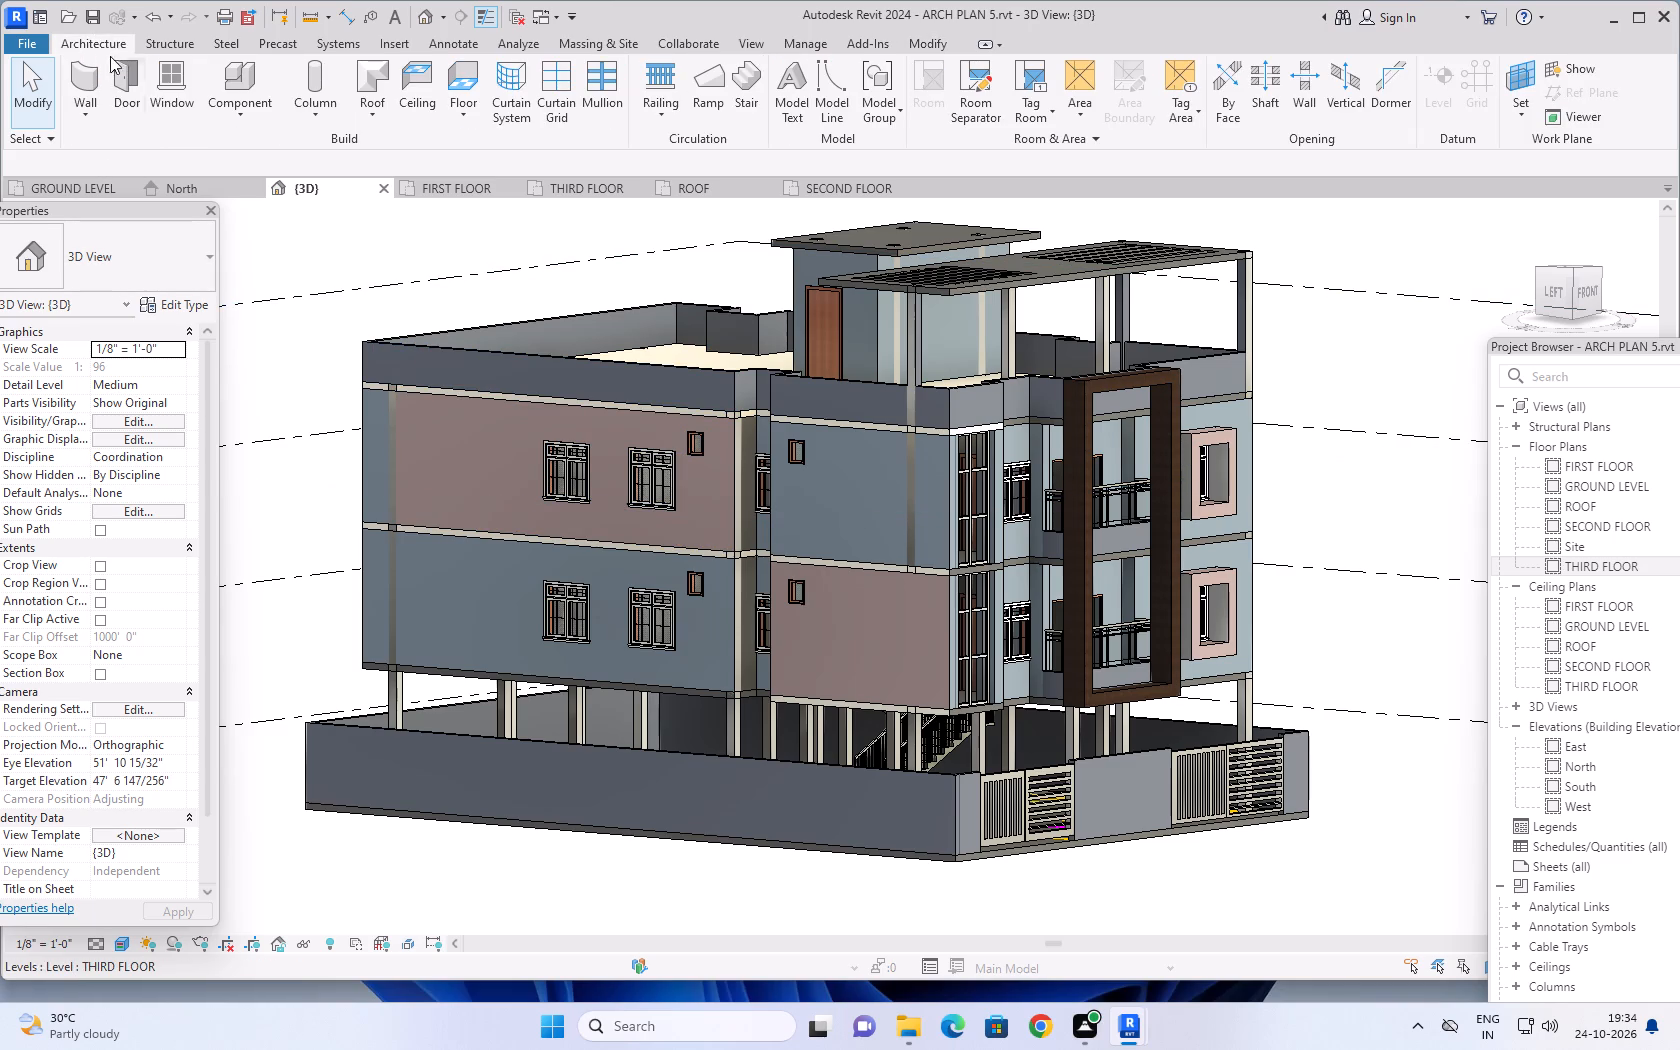
{"action": "key", "text": "Escape"}
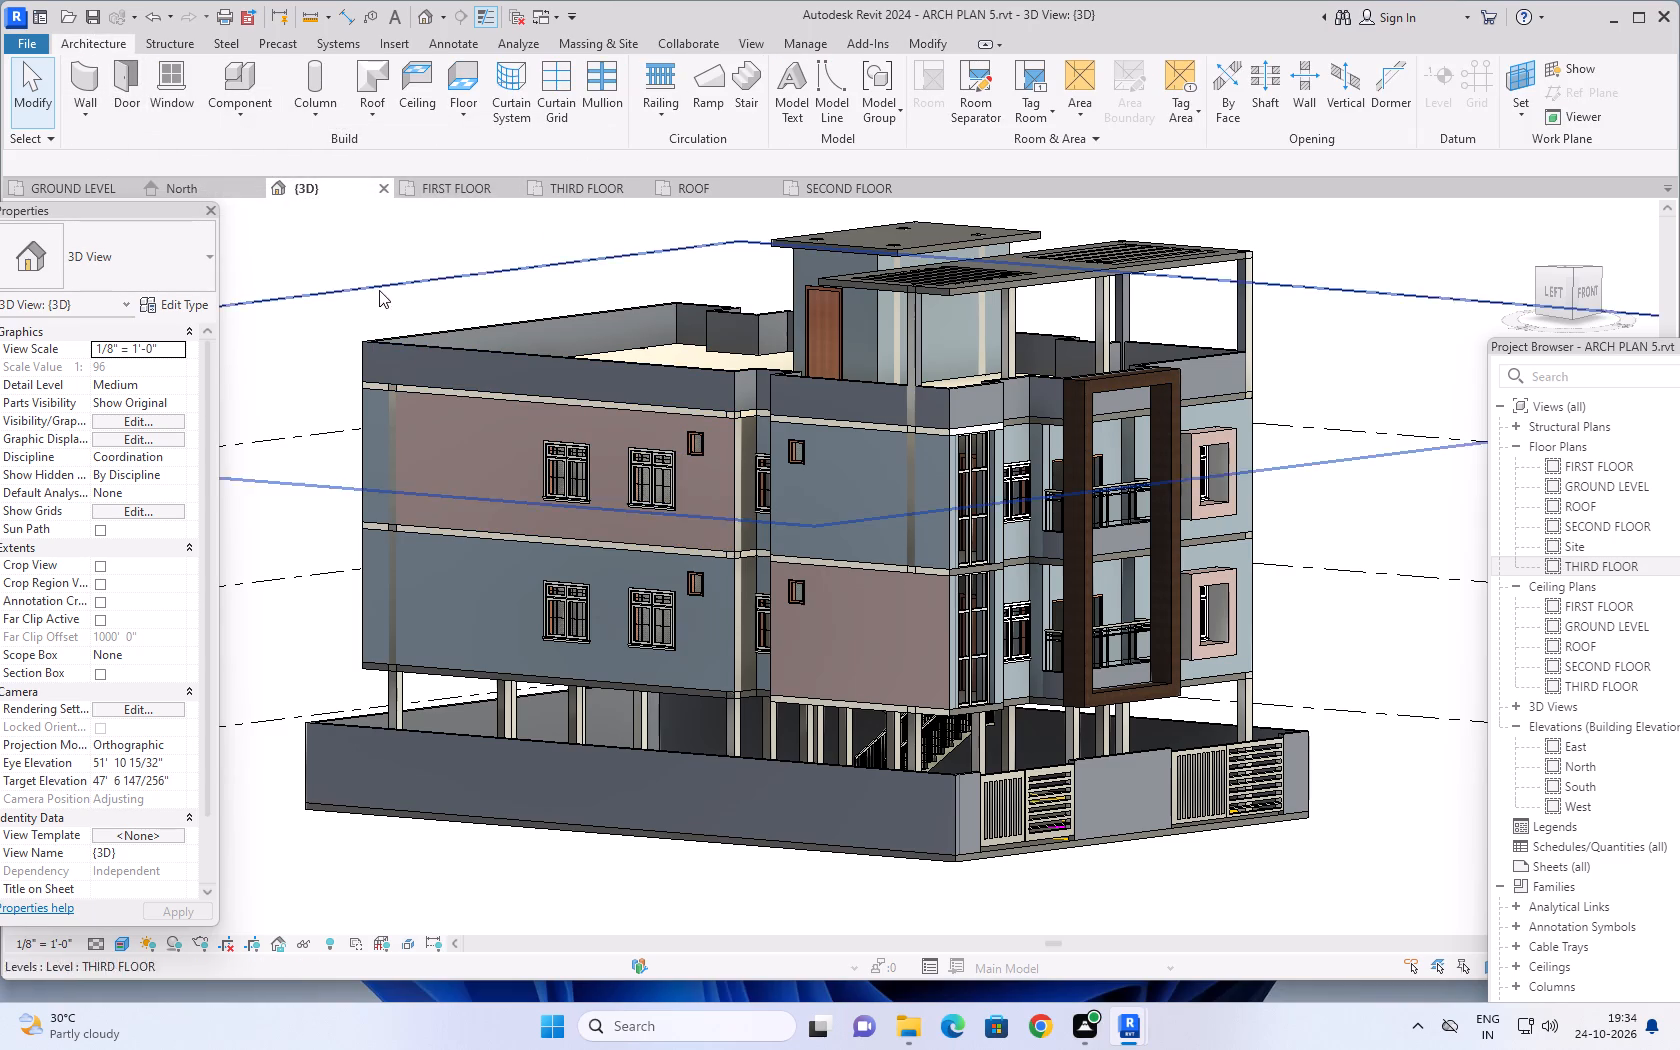
{"action": "key", "text": "Escape"}
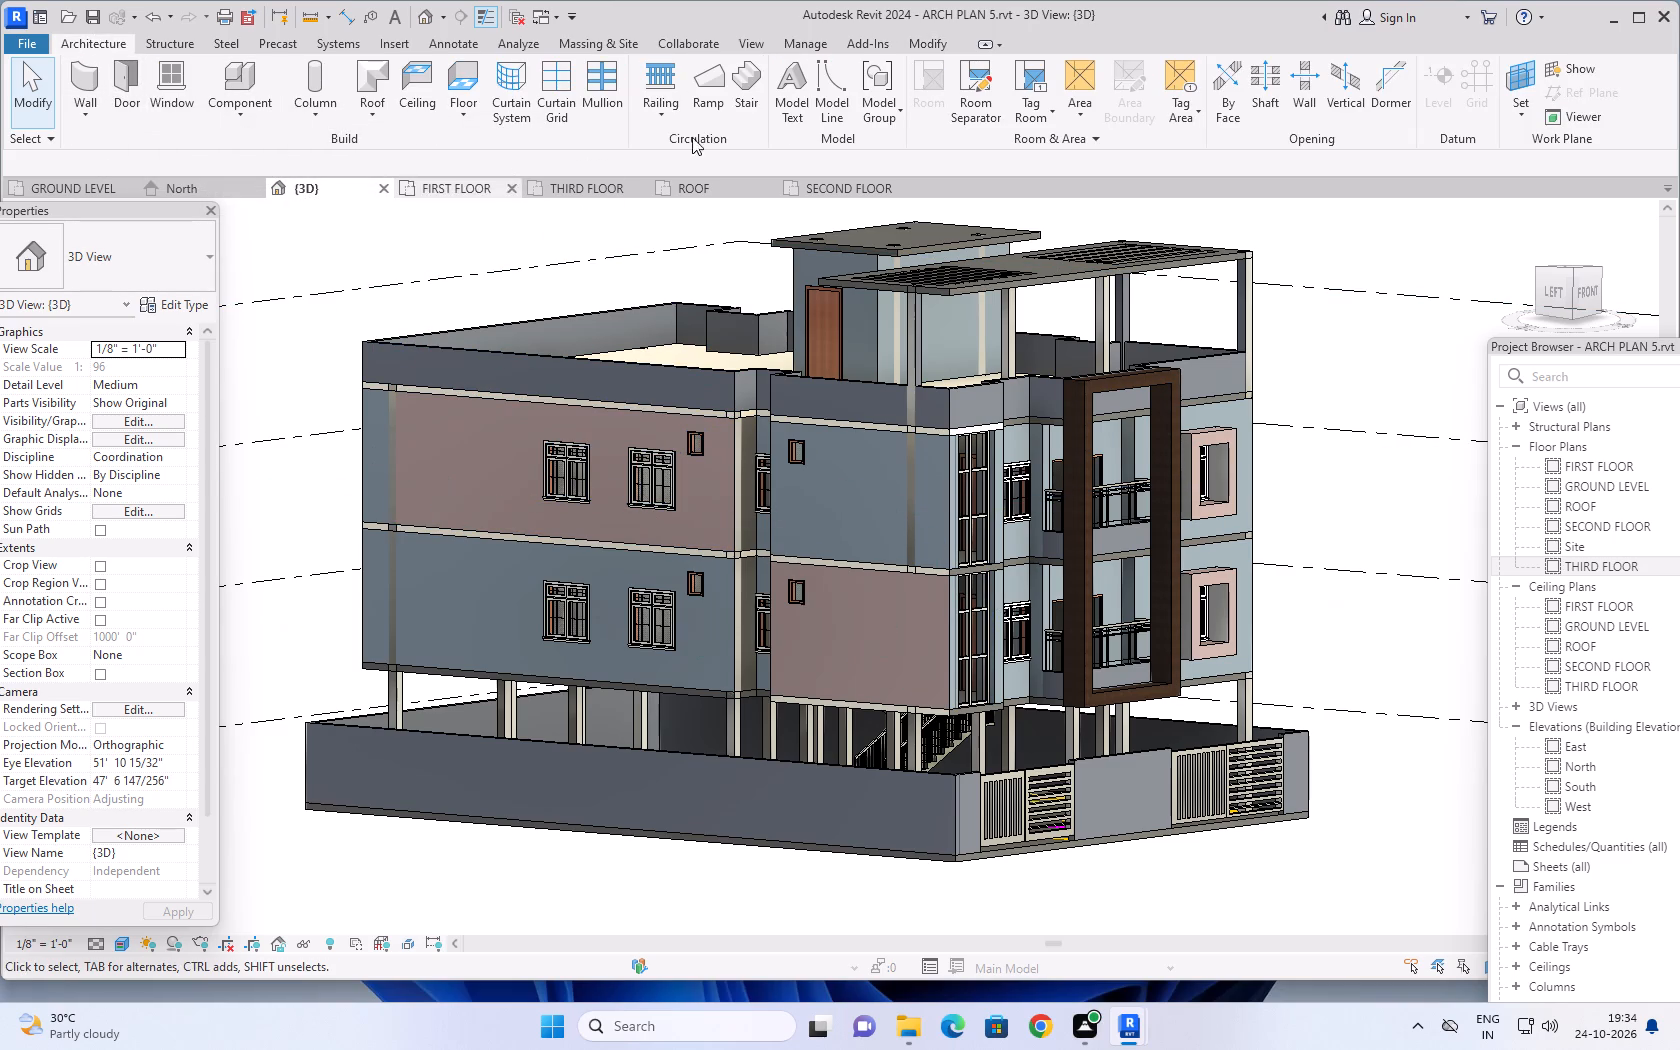
{"action": "left_click", "coordinate": [927, 45]}
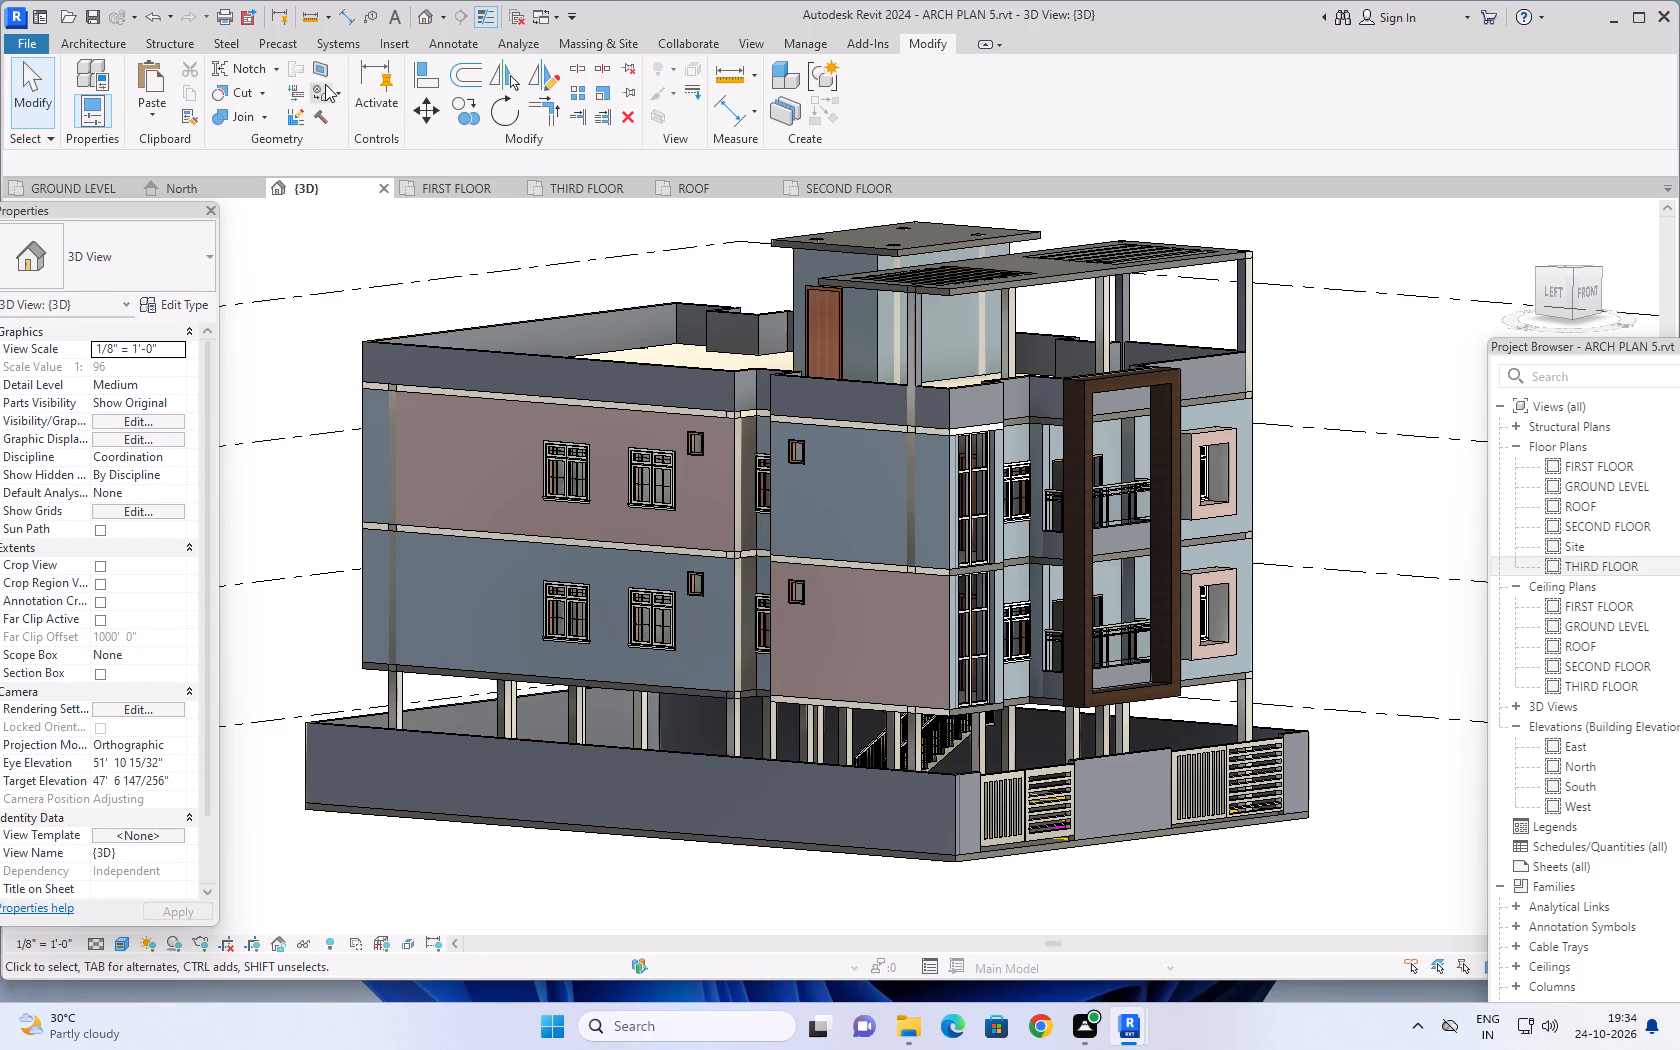
{"action": "left_click", "coordinate": [319, 92]}
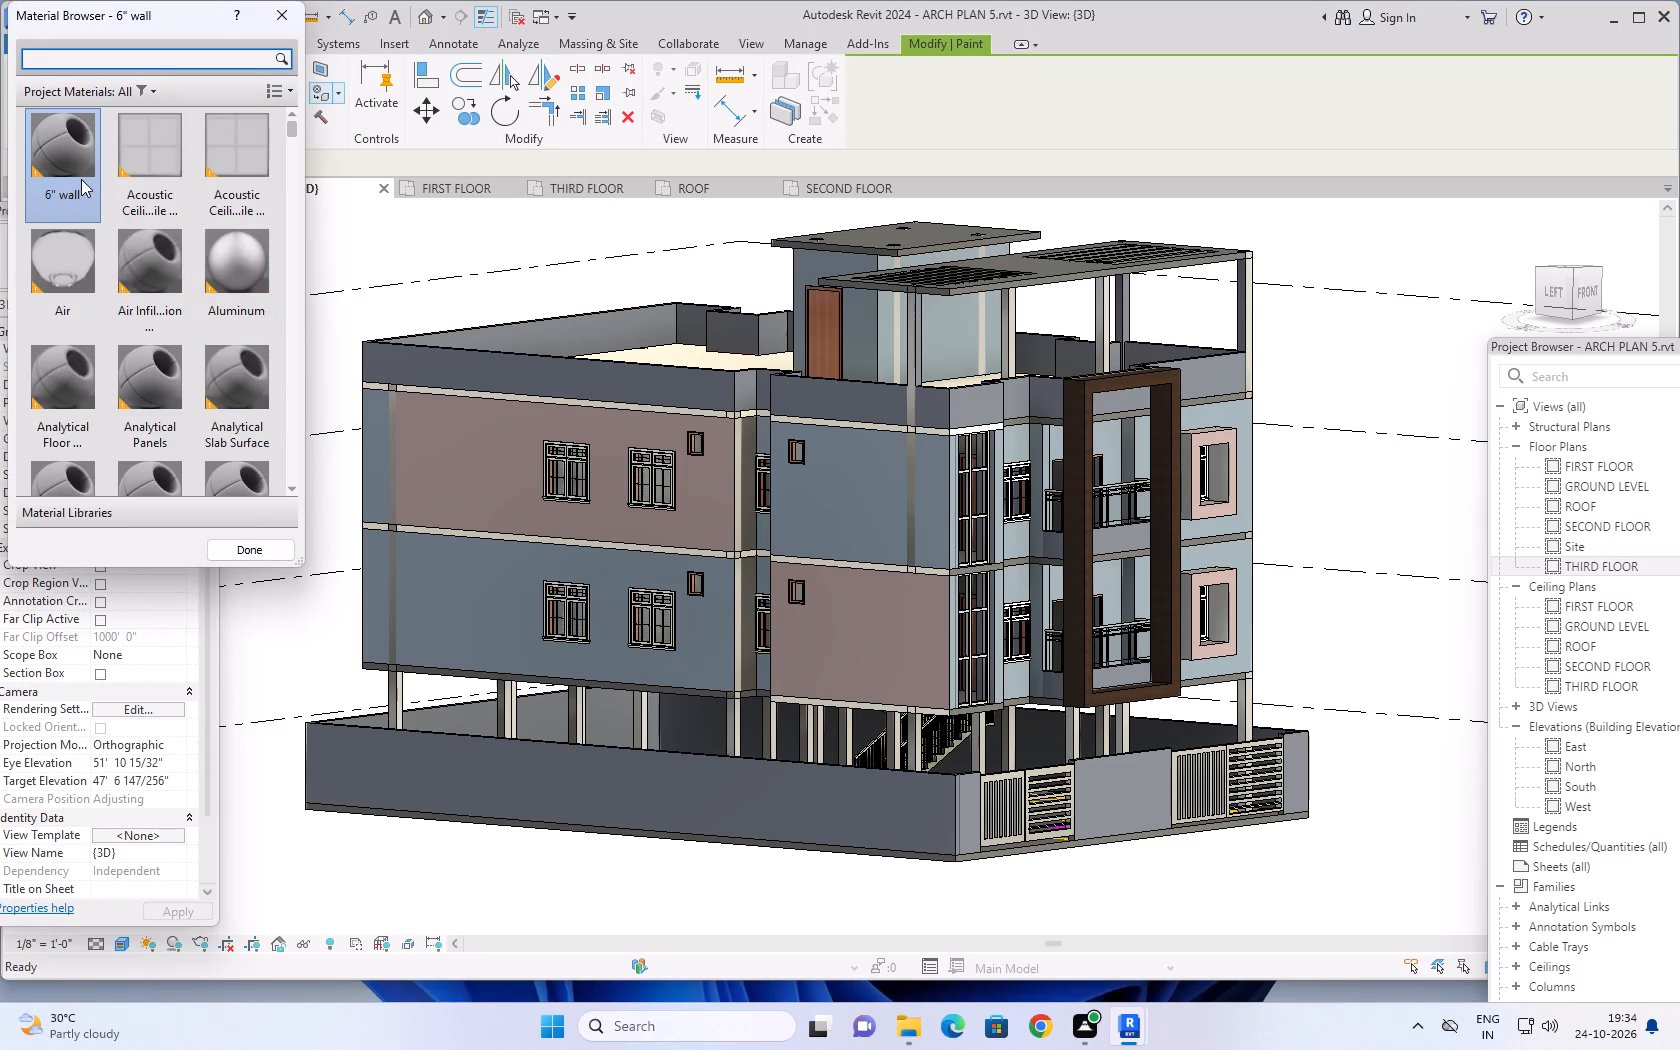
{"action": "left_click", "coordinate": [67, 154]}
{"action": "left_click", "coordinate": [486, 480]}
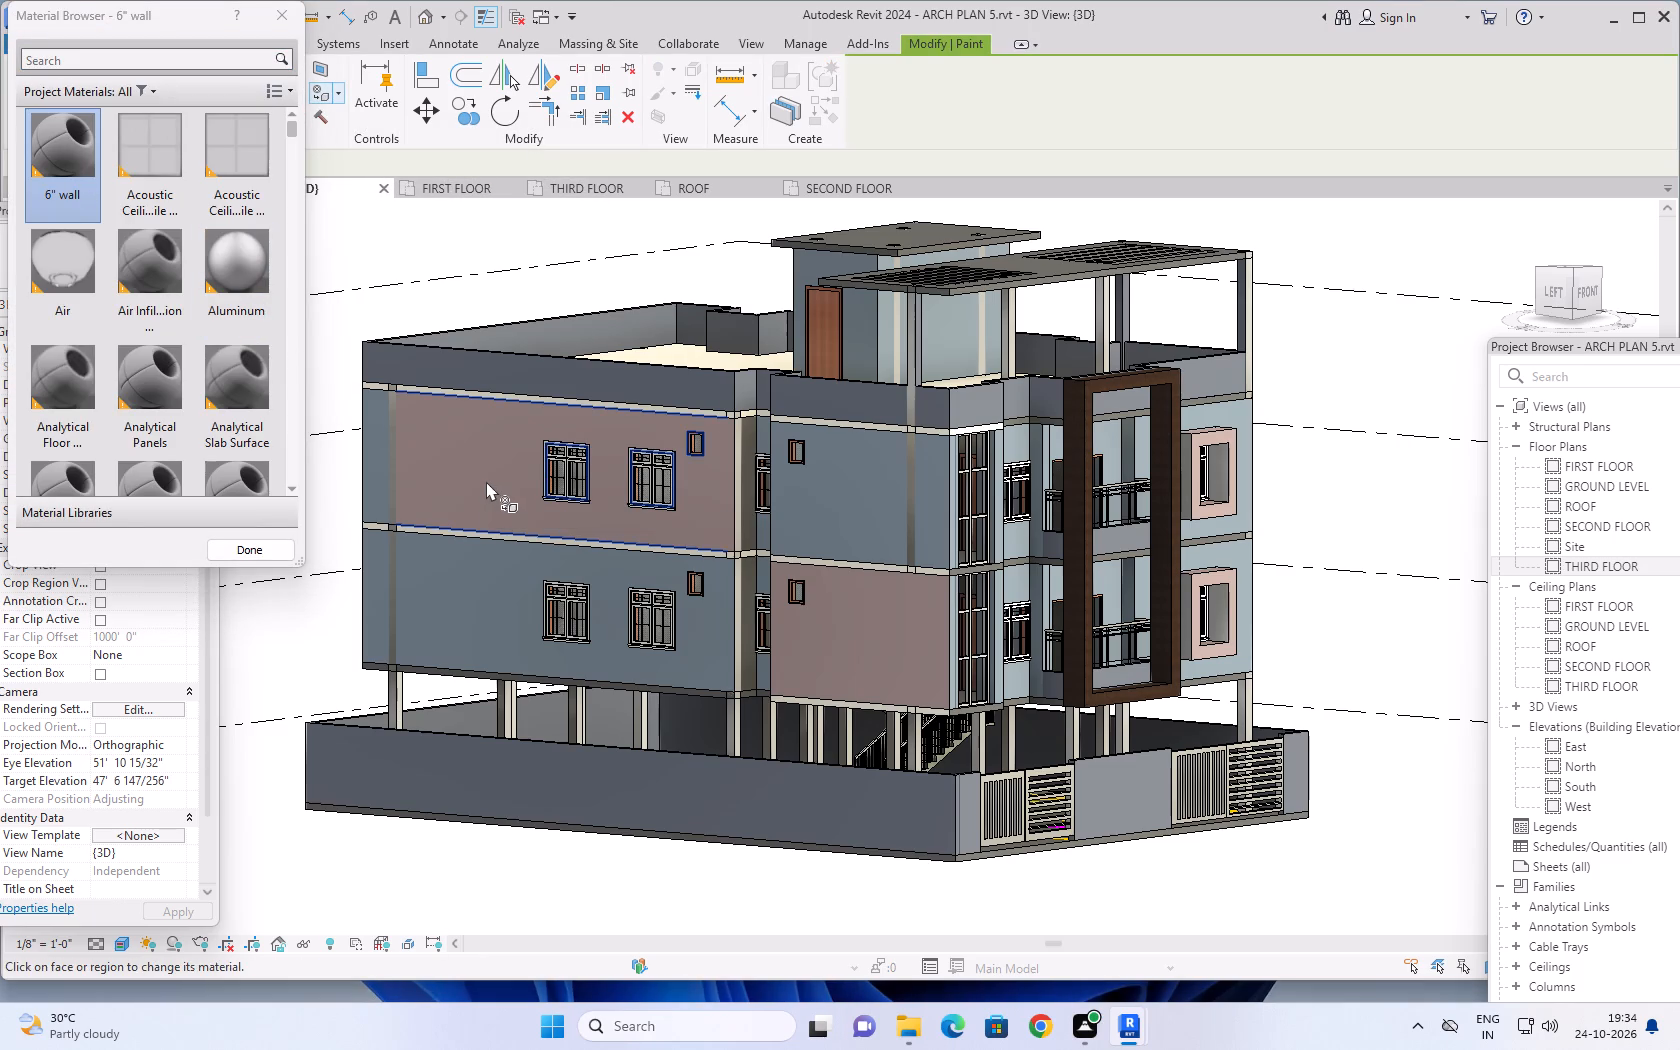
{"action": "left_click", "coordinate": [850, 638]}
{"action": "scroll", "coordinate": [648, 624], "scroll_direction": "down", "scroll_amount": 1}
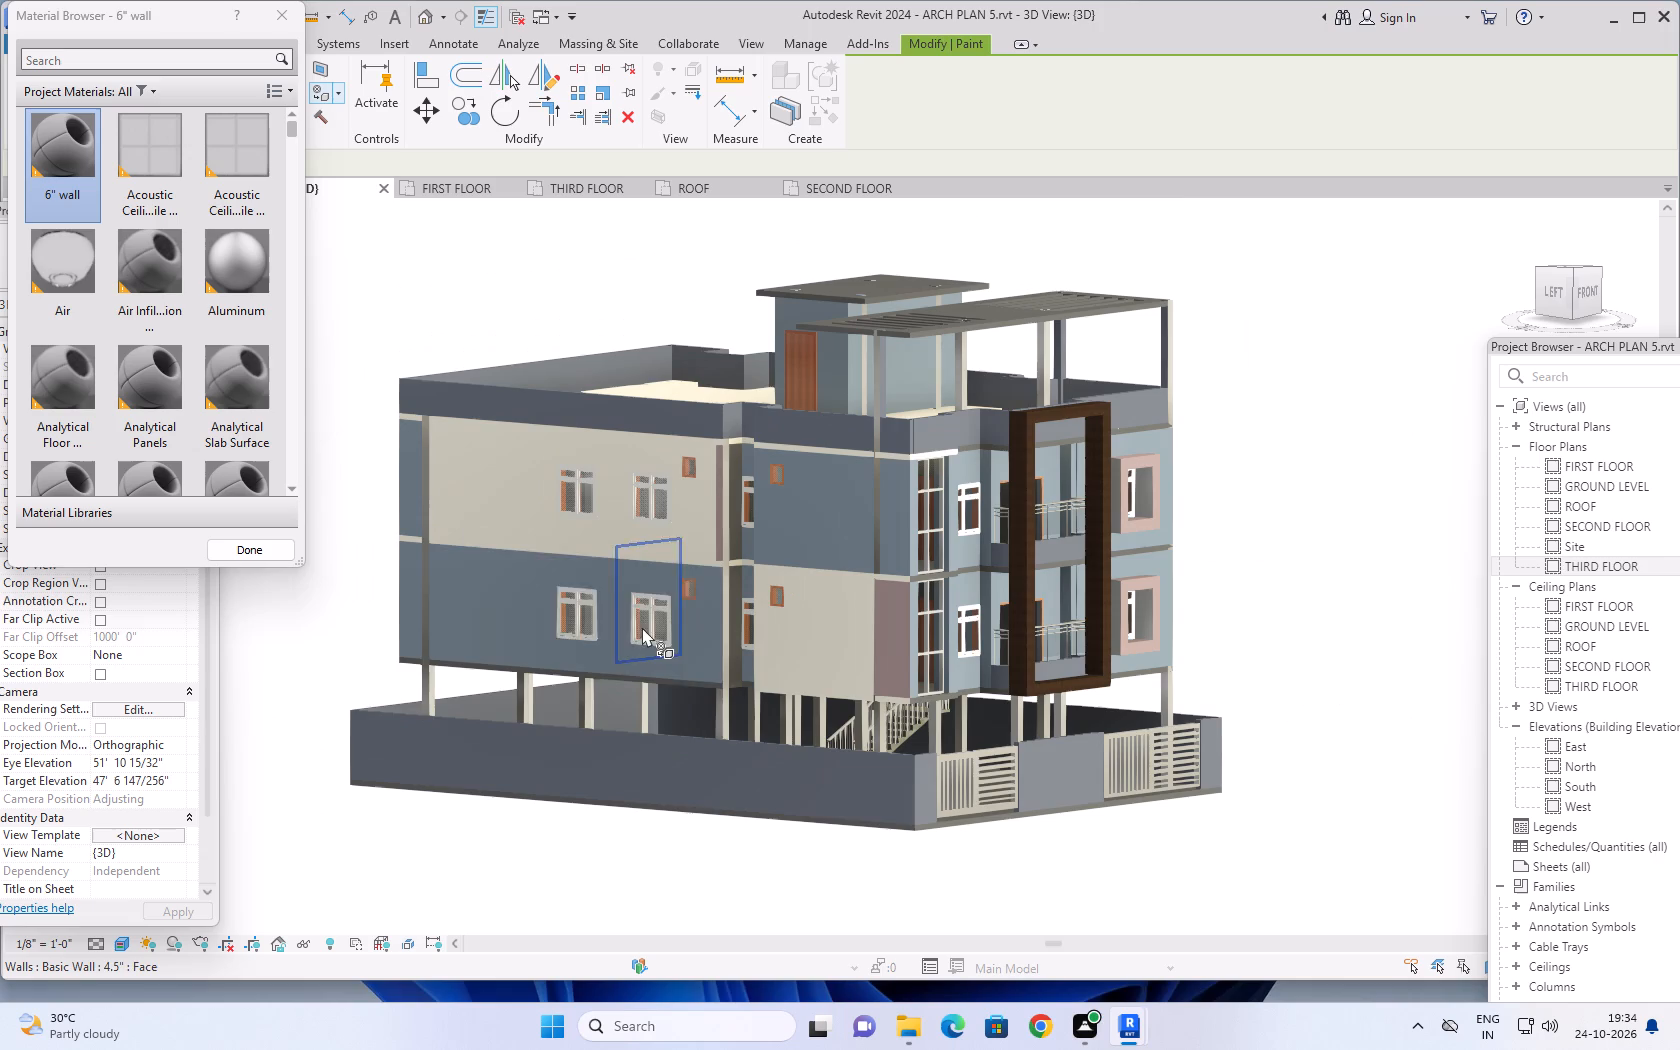
{"action": "left_click", "coordinate": [889, 628]}
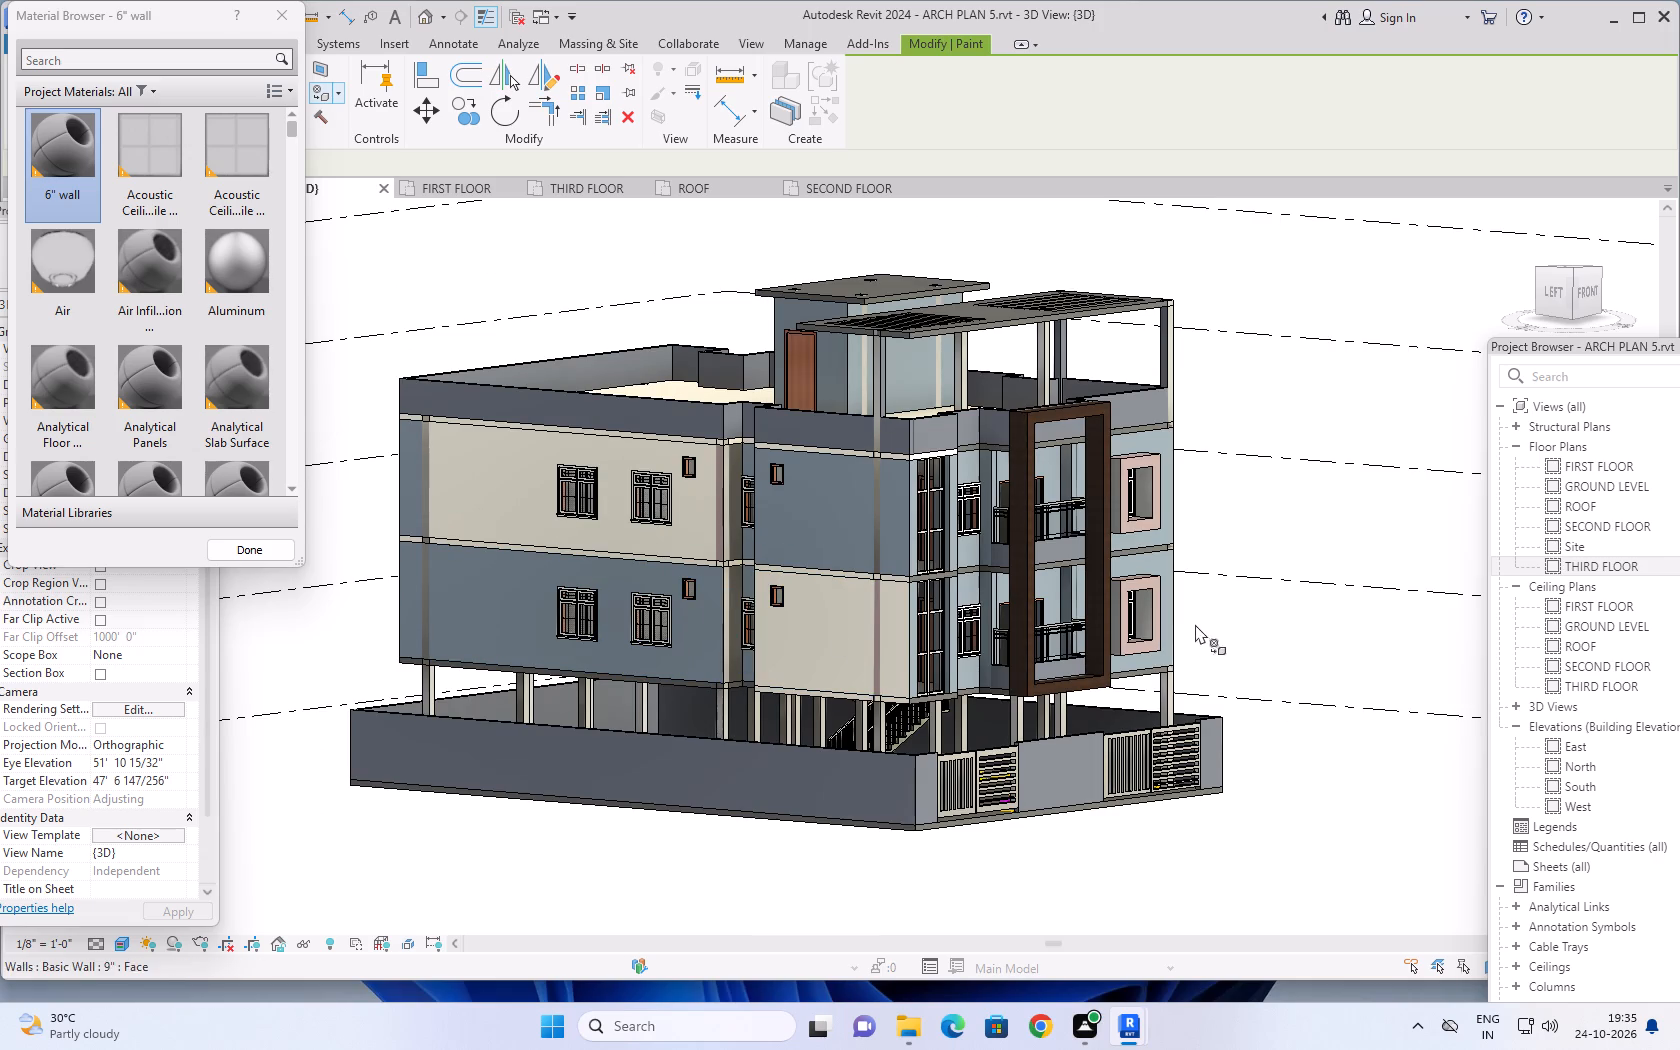
Paint the column face at the end of the upper rear wall and the adjoining window recess wall with 6" wall.
{"action": "scroll", "coordinate": [710, 486], "scroll_direction": "up", "scroll_amount": 9}
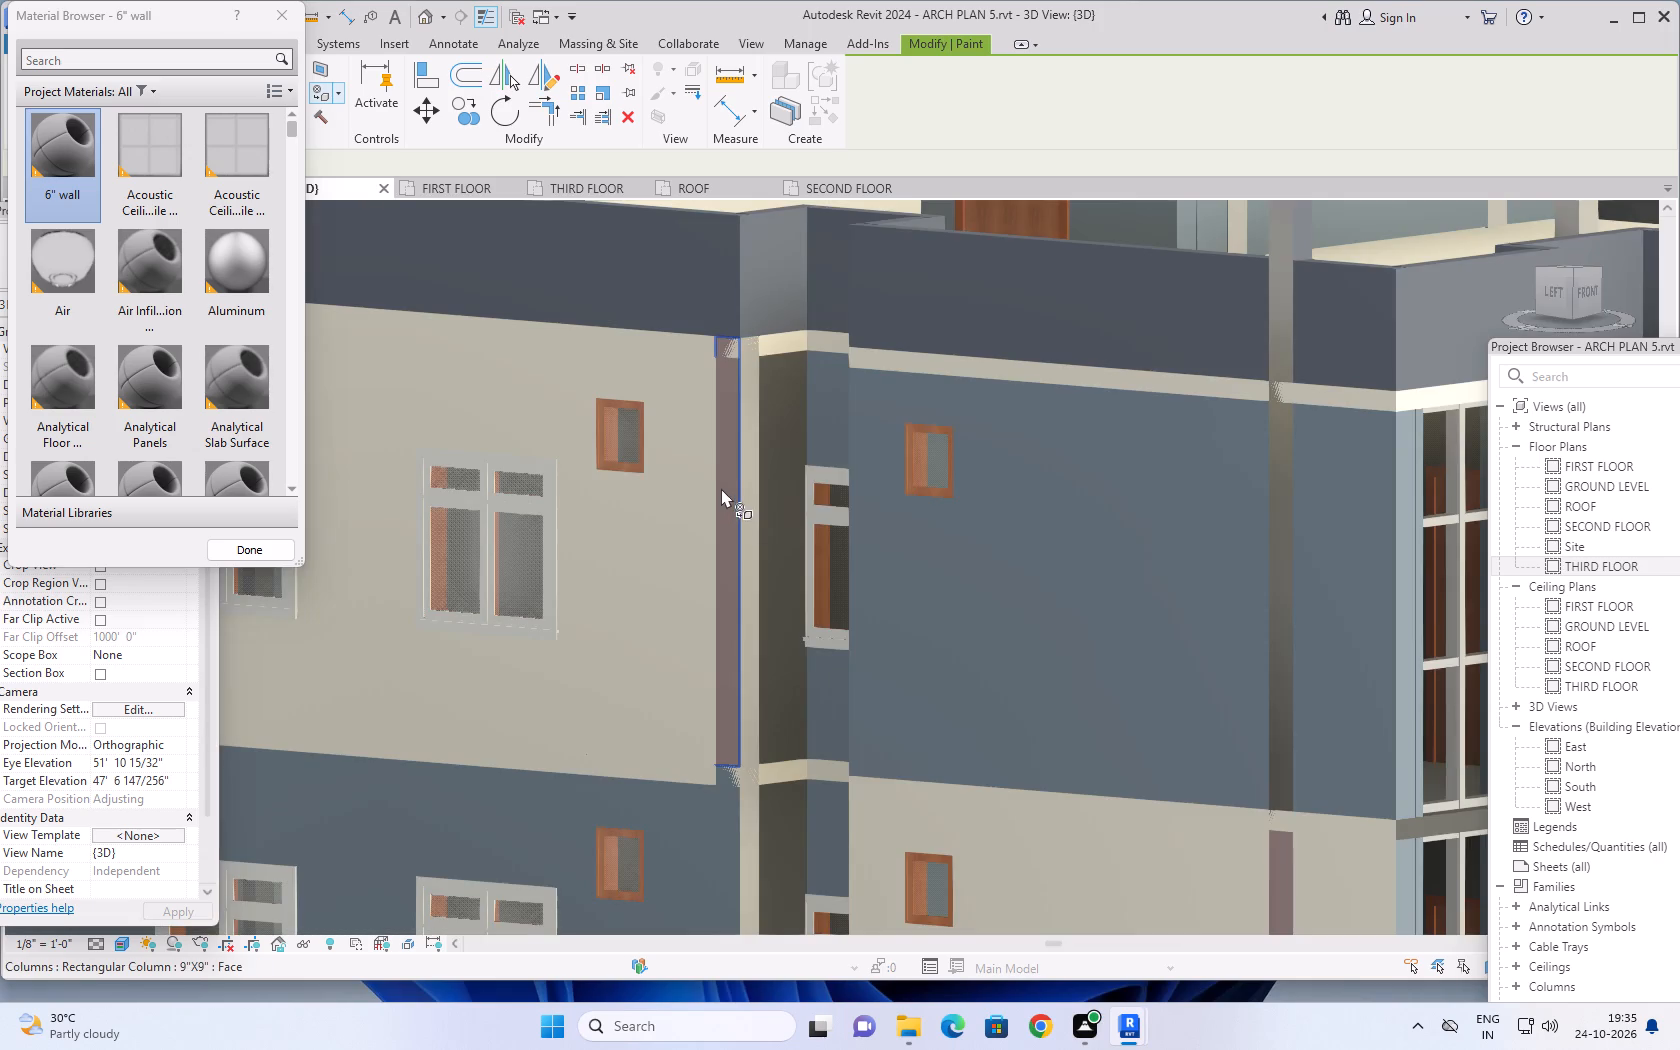
{"action": "left_click", "coordinate": [727, 478]}
{"action": "left_click", "coordinate": [777, 478]}
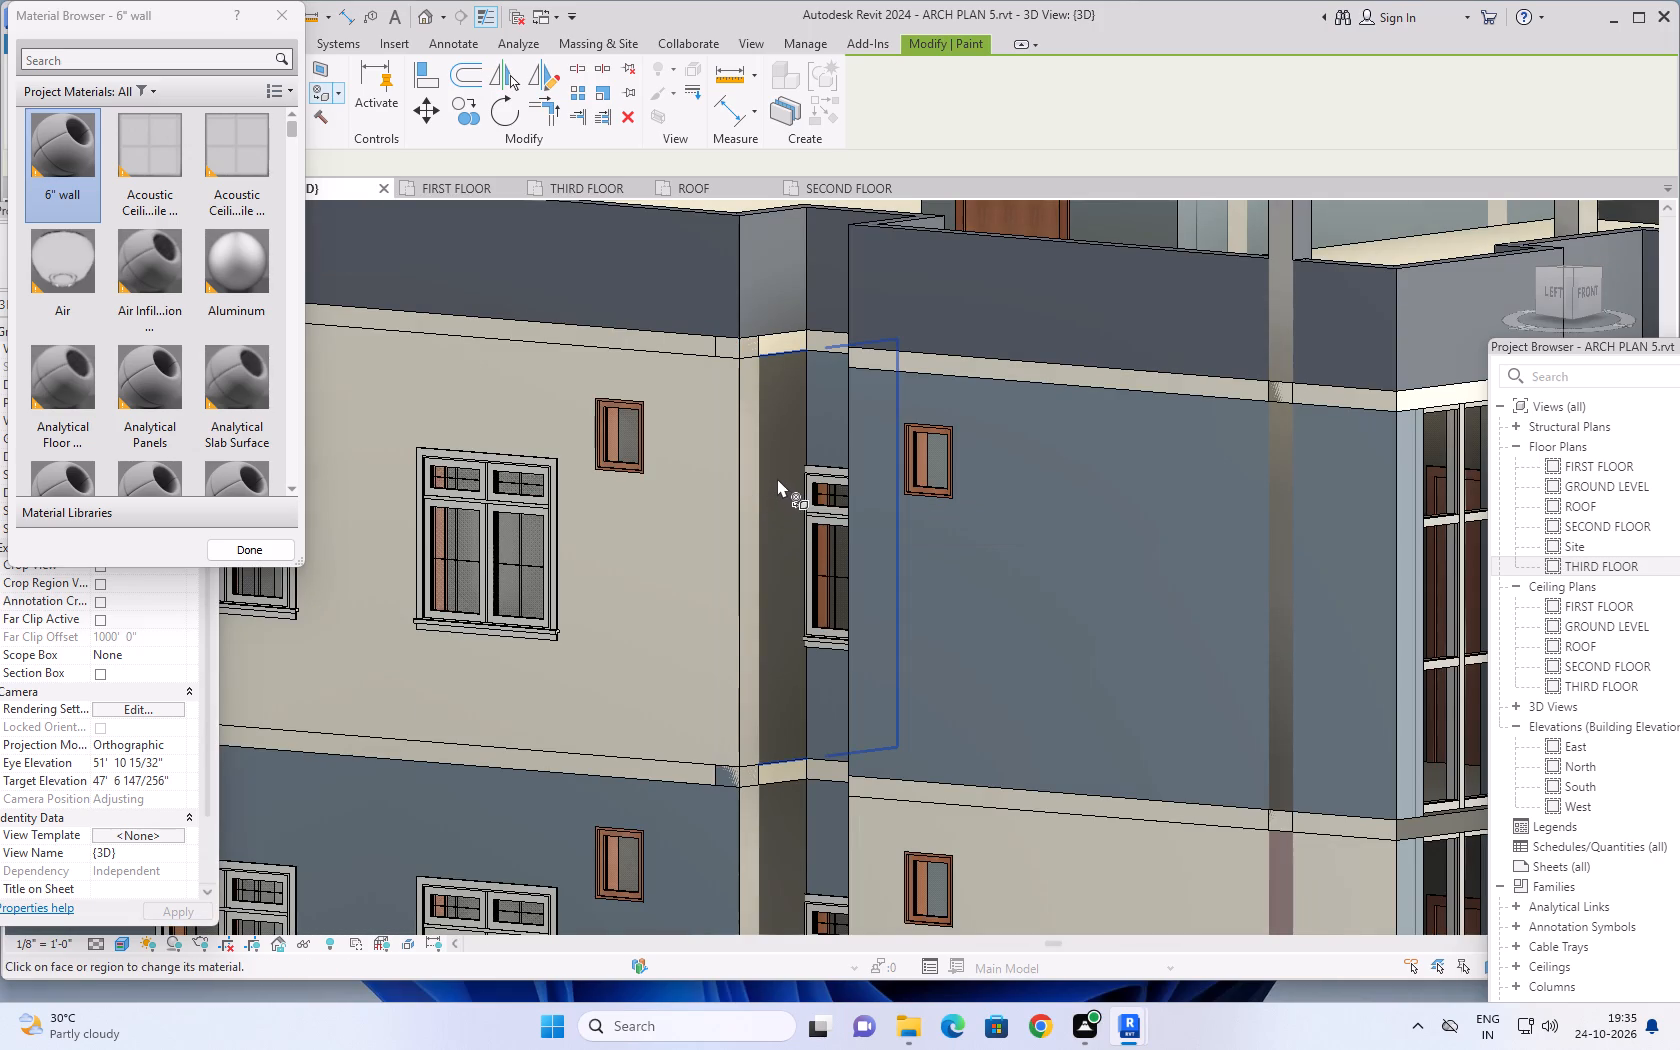
Examine the repainted left elevation against the back, right and front elevations of the building.
{"action": "scroll", "coordinate": [693, 595], "scroll_direction": "down", "scroll_amount": 10}
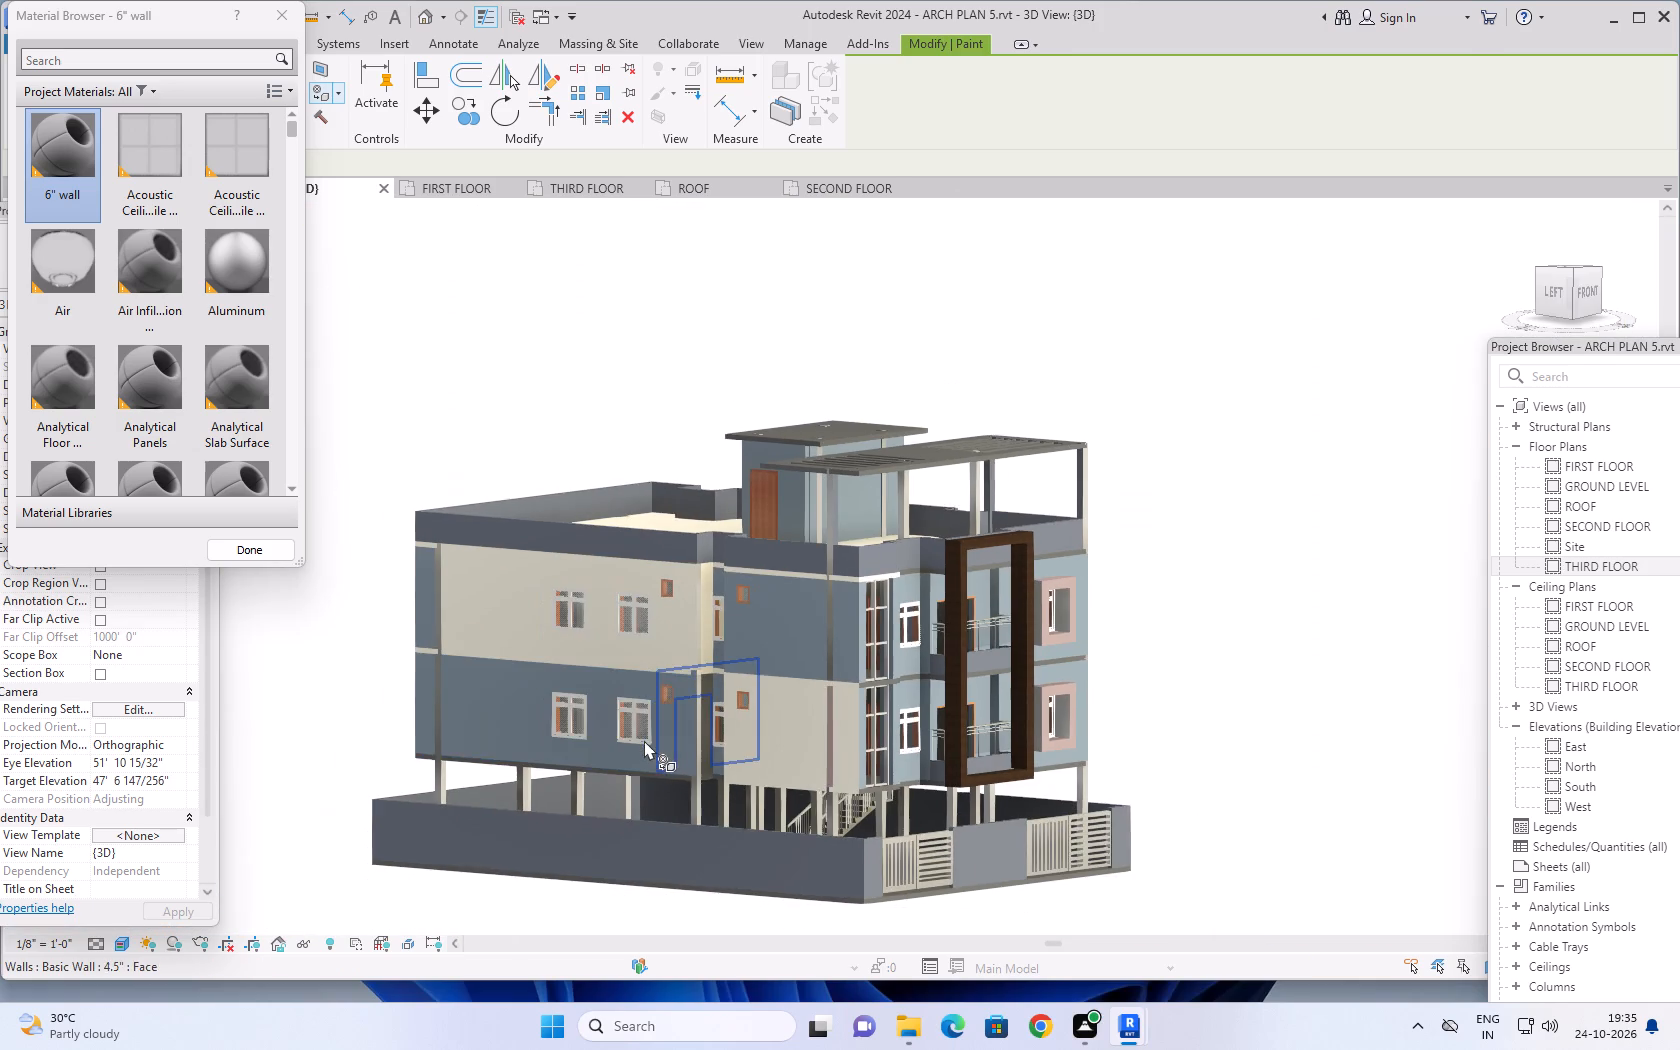
{"action": "middle_click_drag", "start_coordinate": [571, 702], "coordinate": [1056, 655], "text": "shift"}
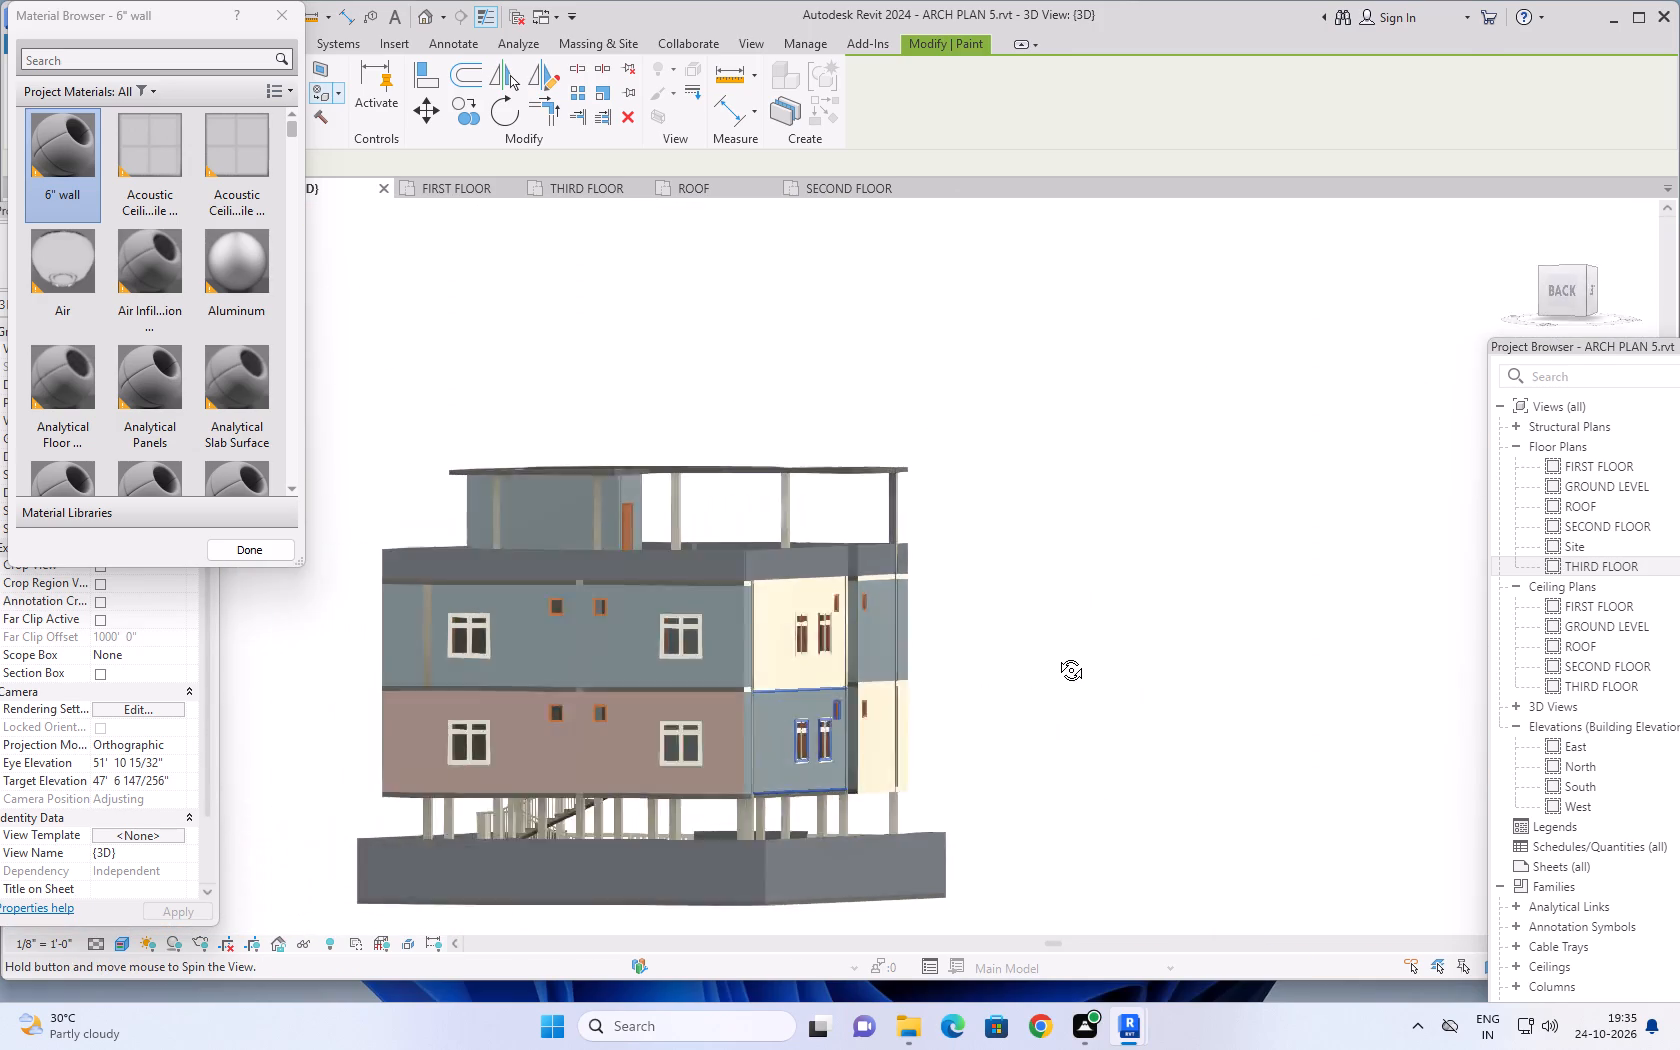
{"action": "middle_click_drag", "start_coordinate": [1056, 655], "coordinate": [1073, 656], "text": "shift"}
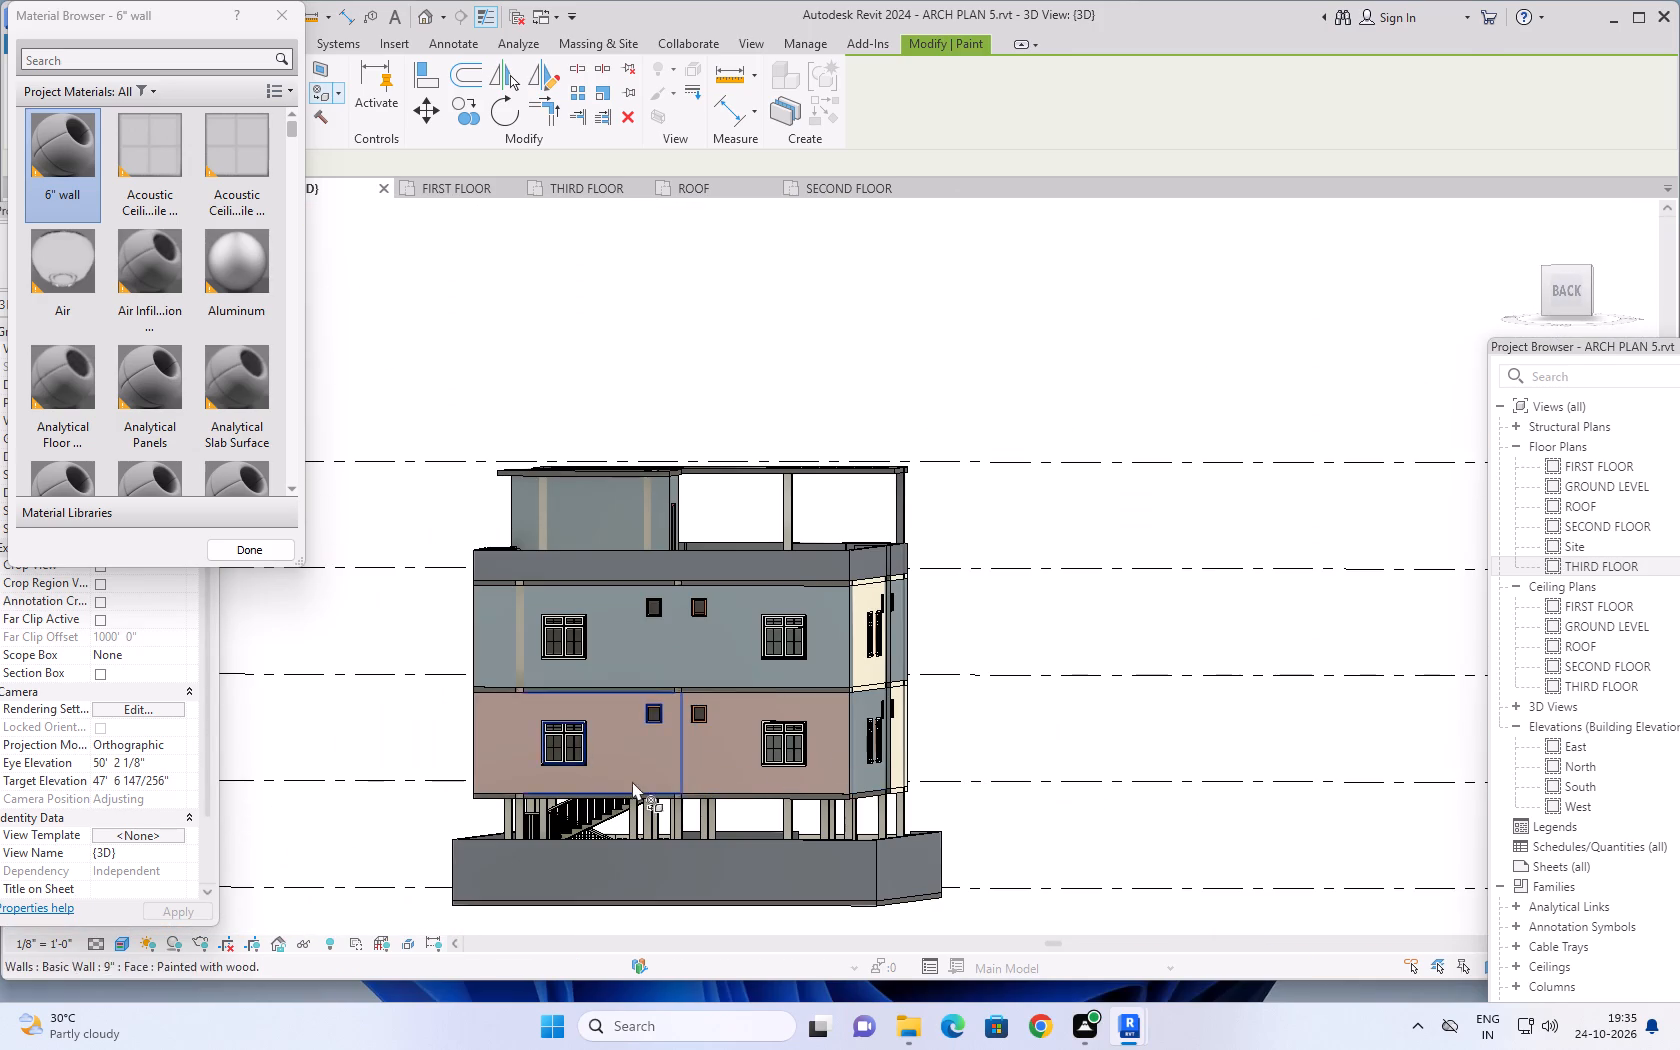
{"action": "middle_click_drag", "start_coordinate": [637, 782], "coordinate": [971, 790], "text": "shift"}
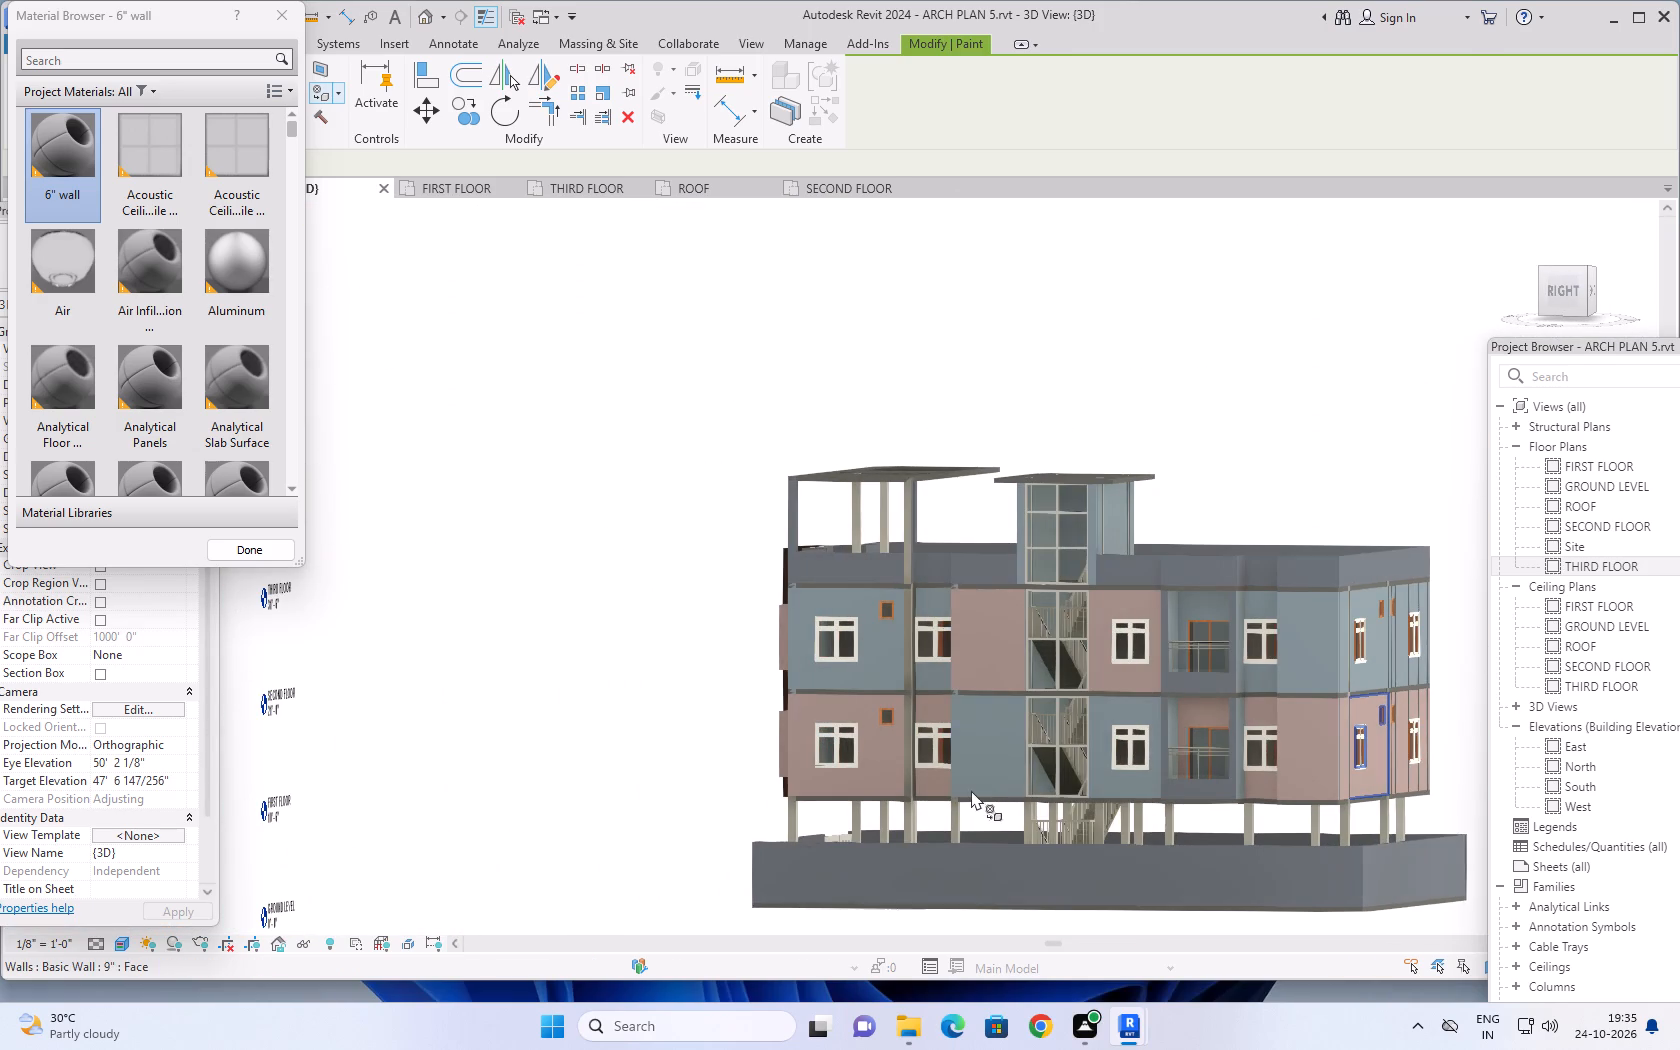
{"action": "scroll", "coordinate": [971, 790], "scroll_direction": "down", "scroll_amount": 3}
{"action": "middle_click_drag", "start_coordinate": [970, 783], "coordinate": [1256, 835]}
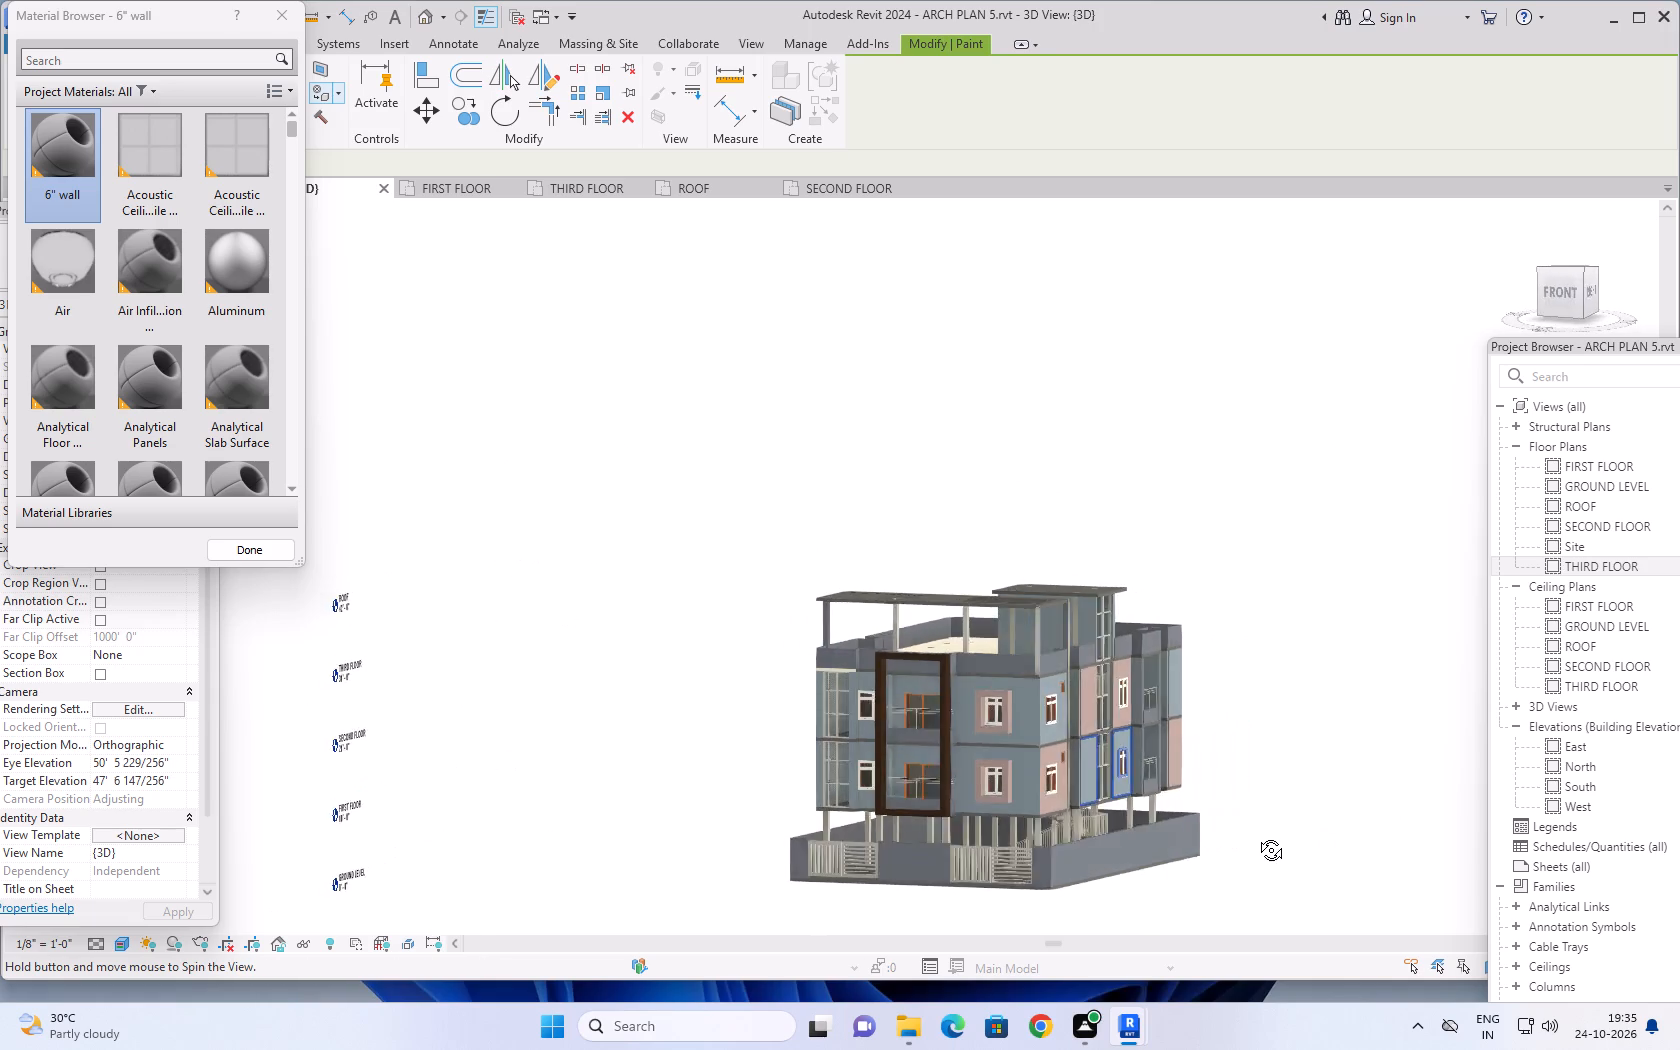
{"action": "middle_click_drag", "start_coordinate": [1256, 835], "coordinate": [1279, 836]}
{"action": "middle_click_drag", "start_coordinate": [693, 736], "coordinate": [924, 738], "text": "shift"}
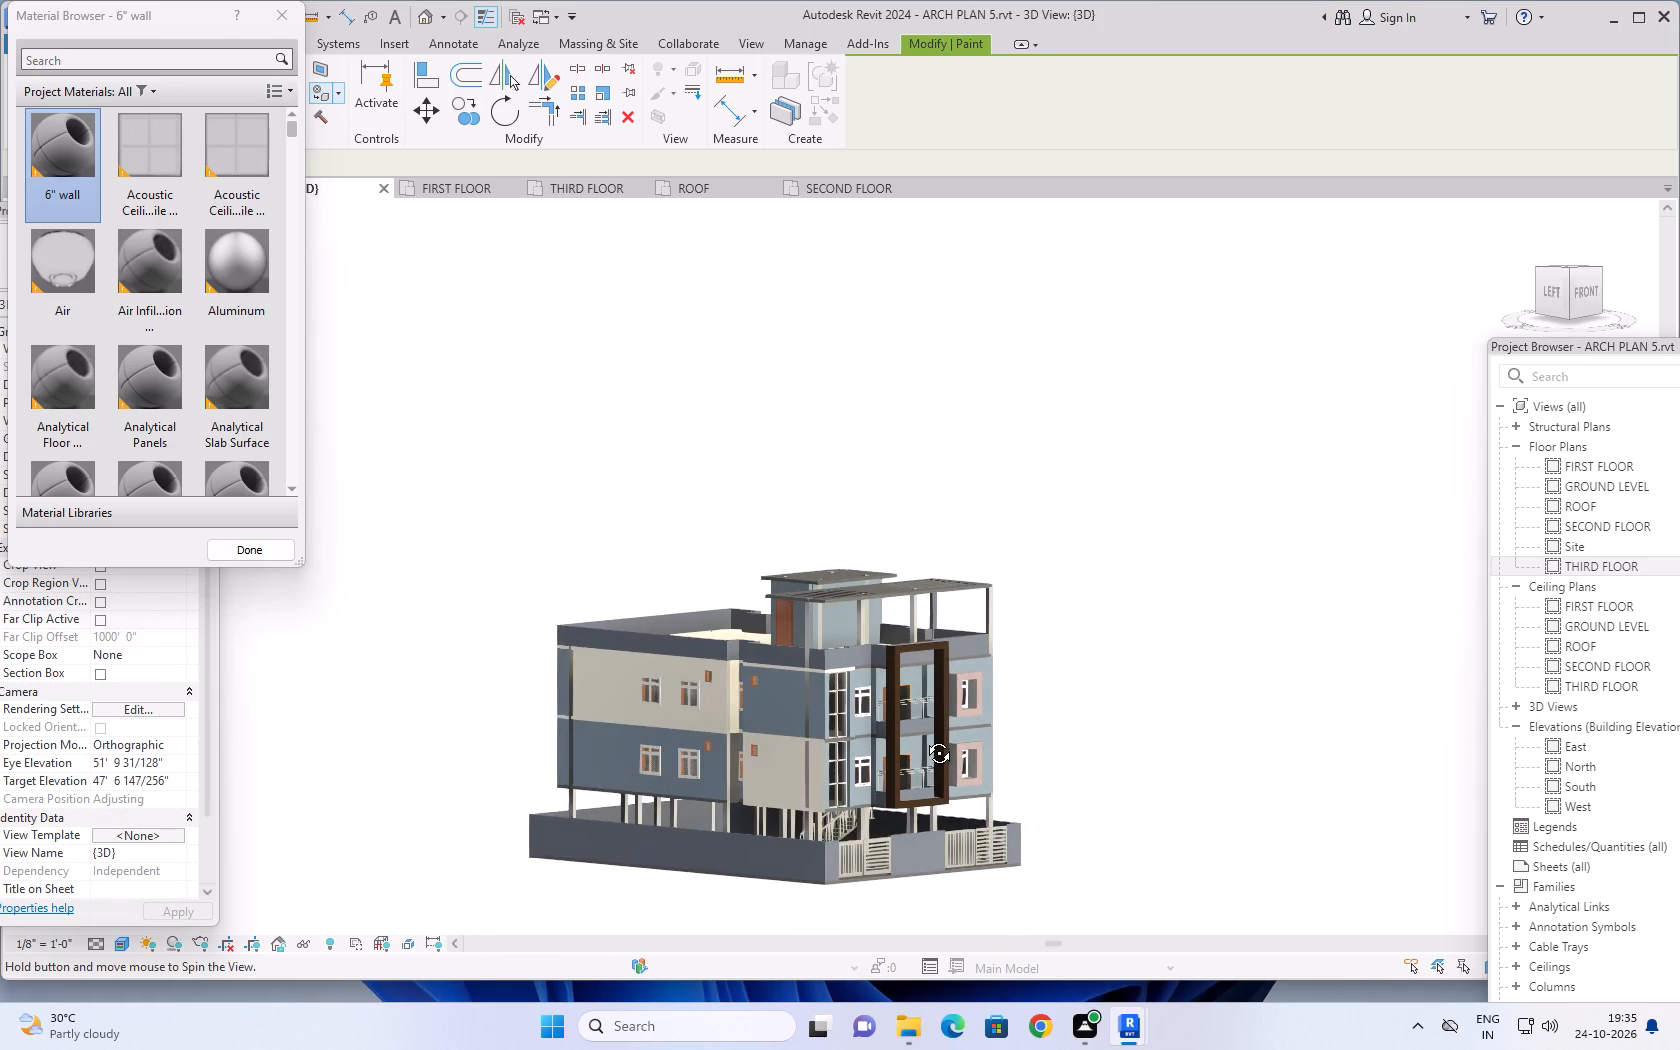
{"action": "middle_click_drag", "start_coordinate": [924, 738], "coordinate": [921, 733], "text": "shift"}
{"action": "scroll", "coordinate": [717, 708], "scroll_direction": "up", "scroll_amount": 4}
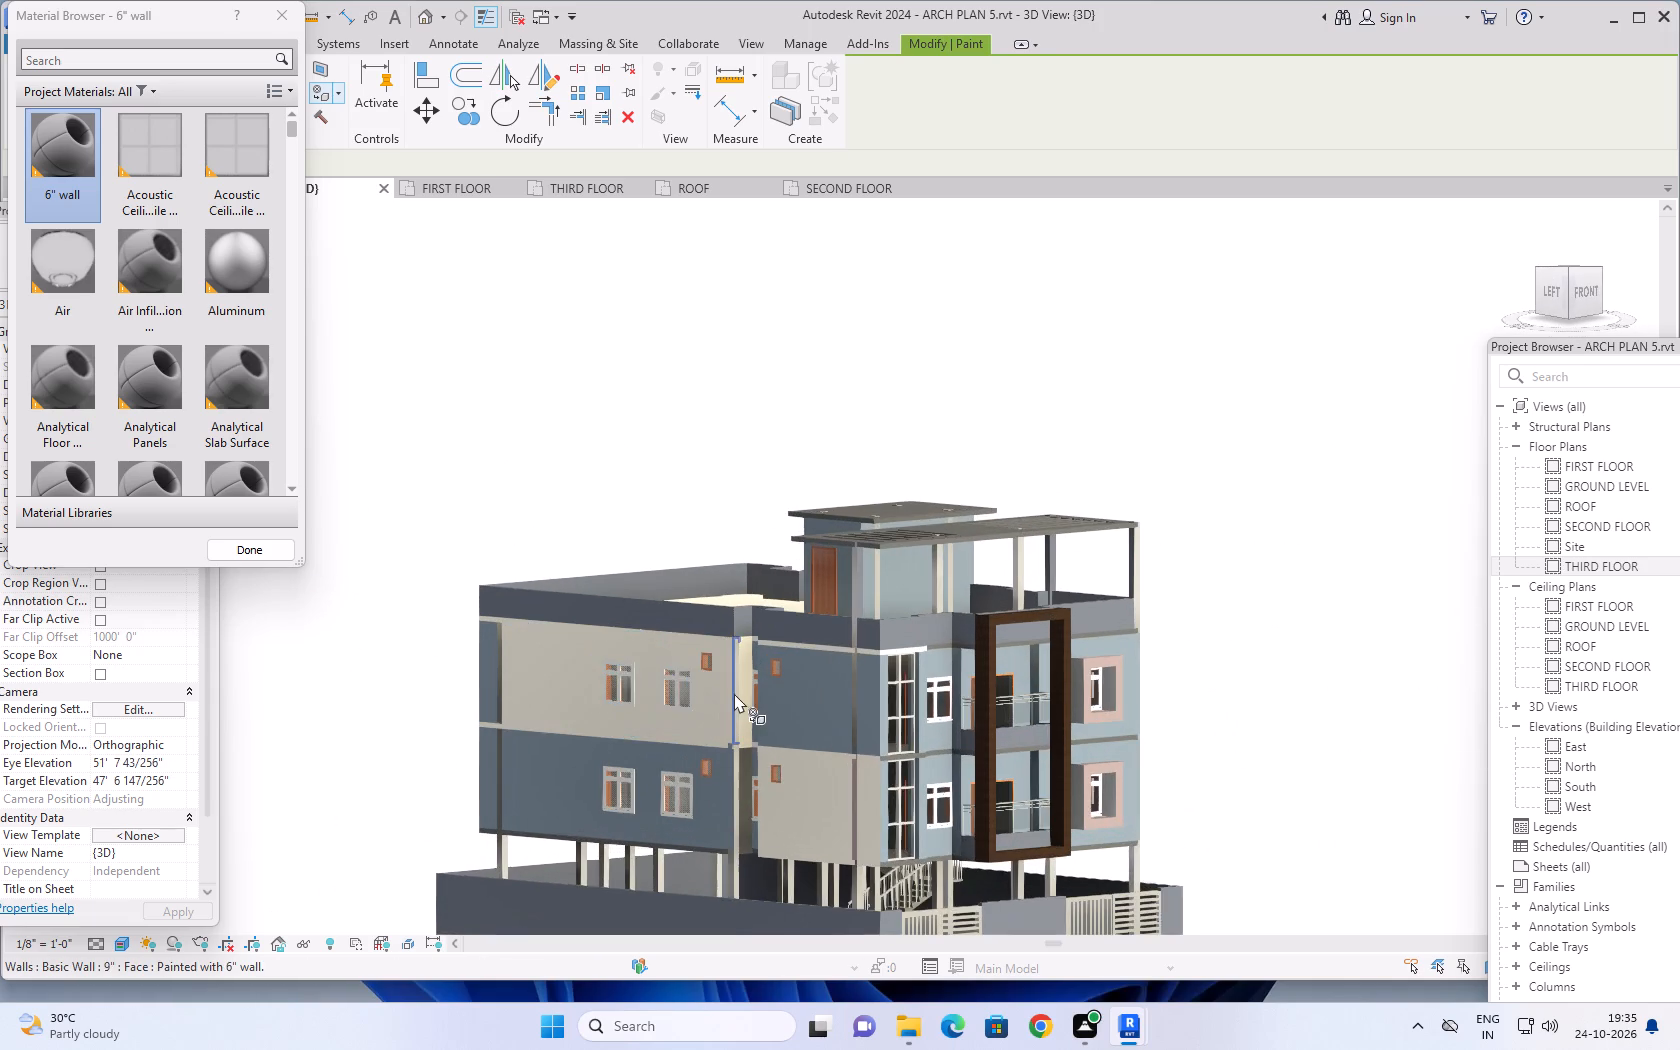
{"action": "scroll", "coordinate": [1140, 677], "scroll_direction": "down", "scroll_amount": 4}
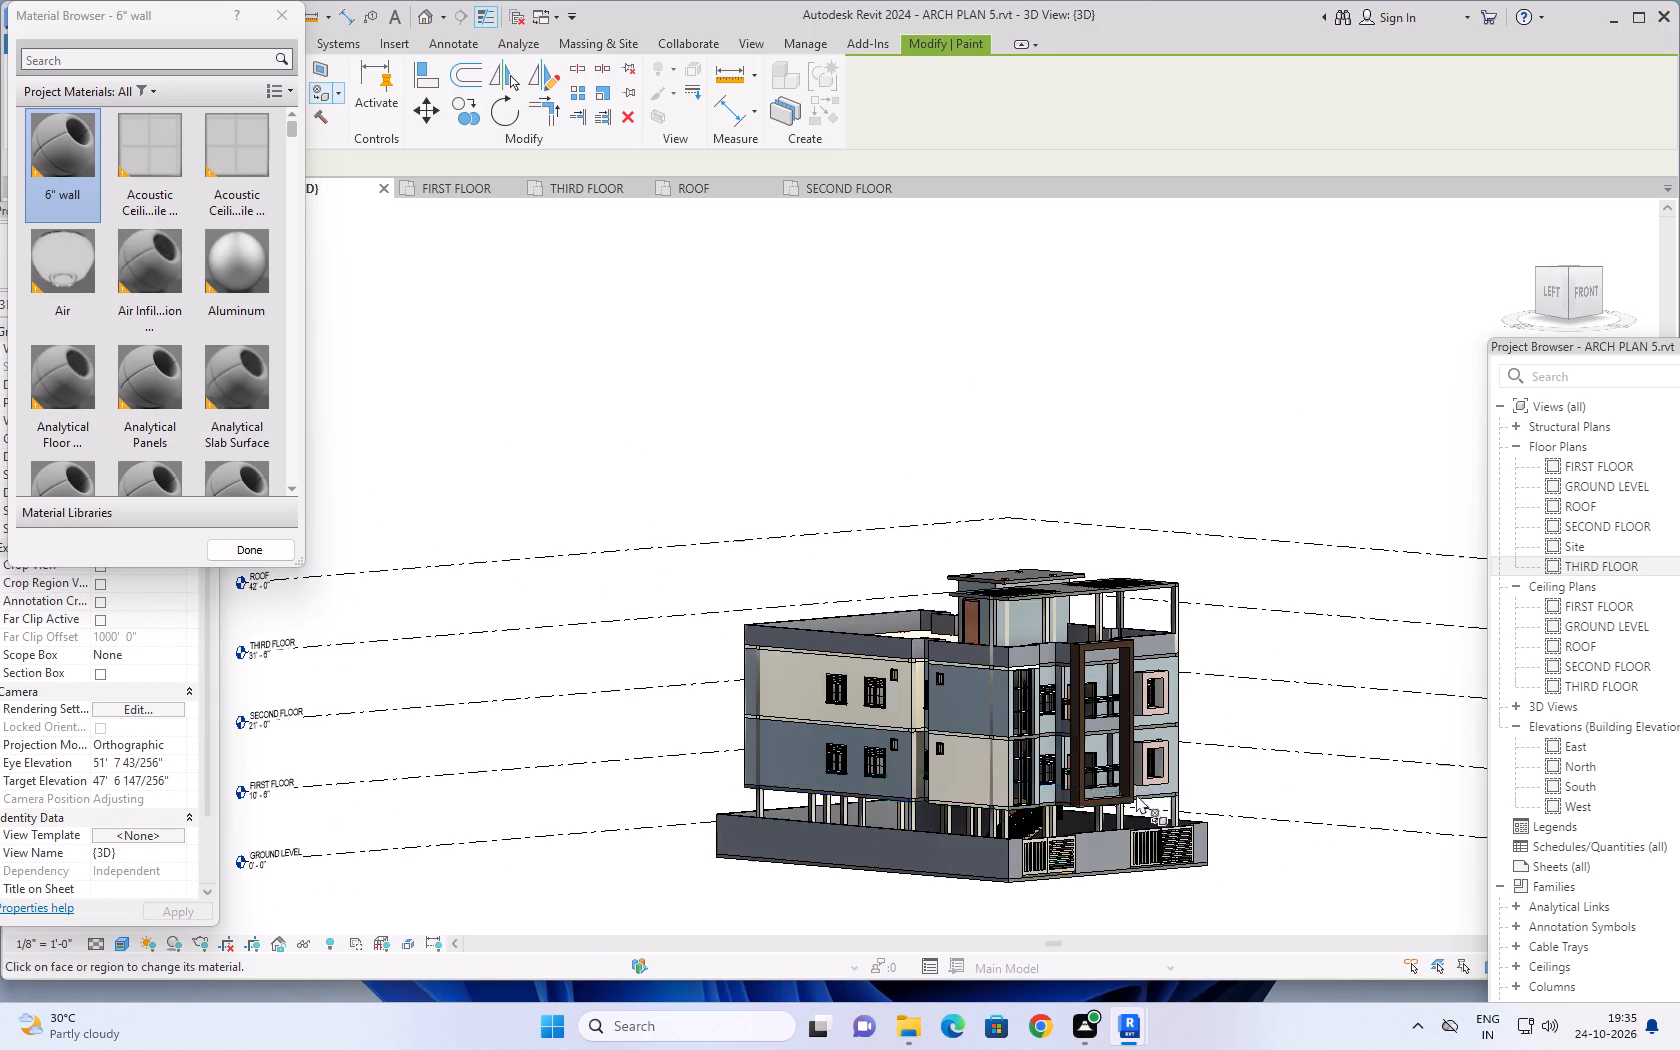
{"action": "scroll", "coordinate": [1106, 712], "scroll_direction": "up", "scroll_amount": 8}
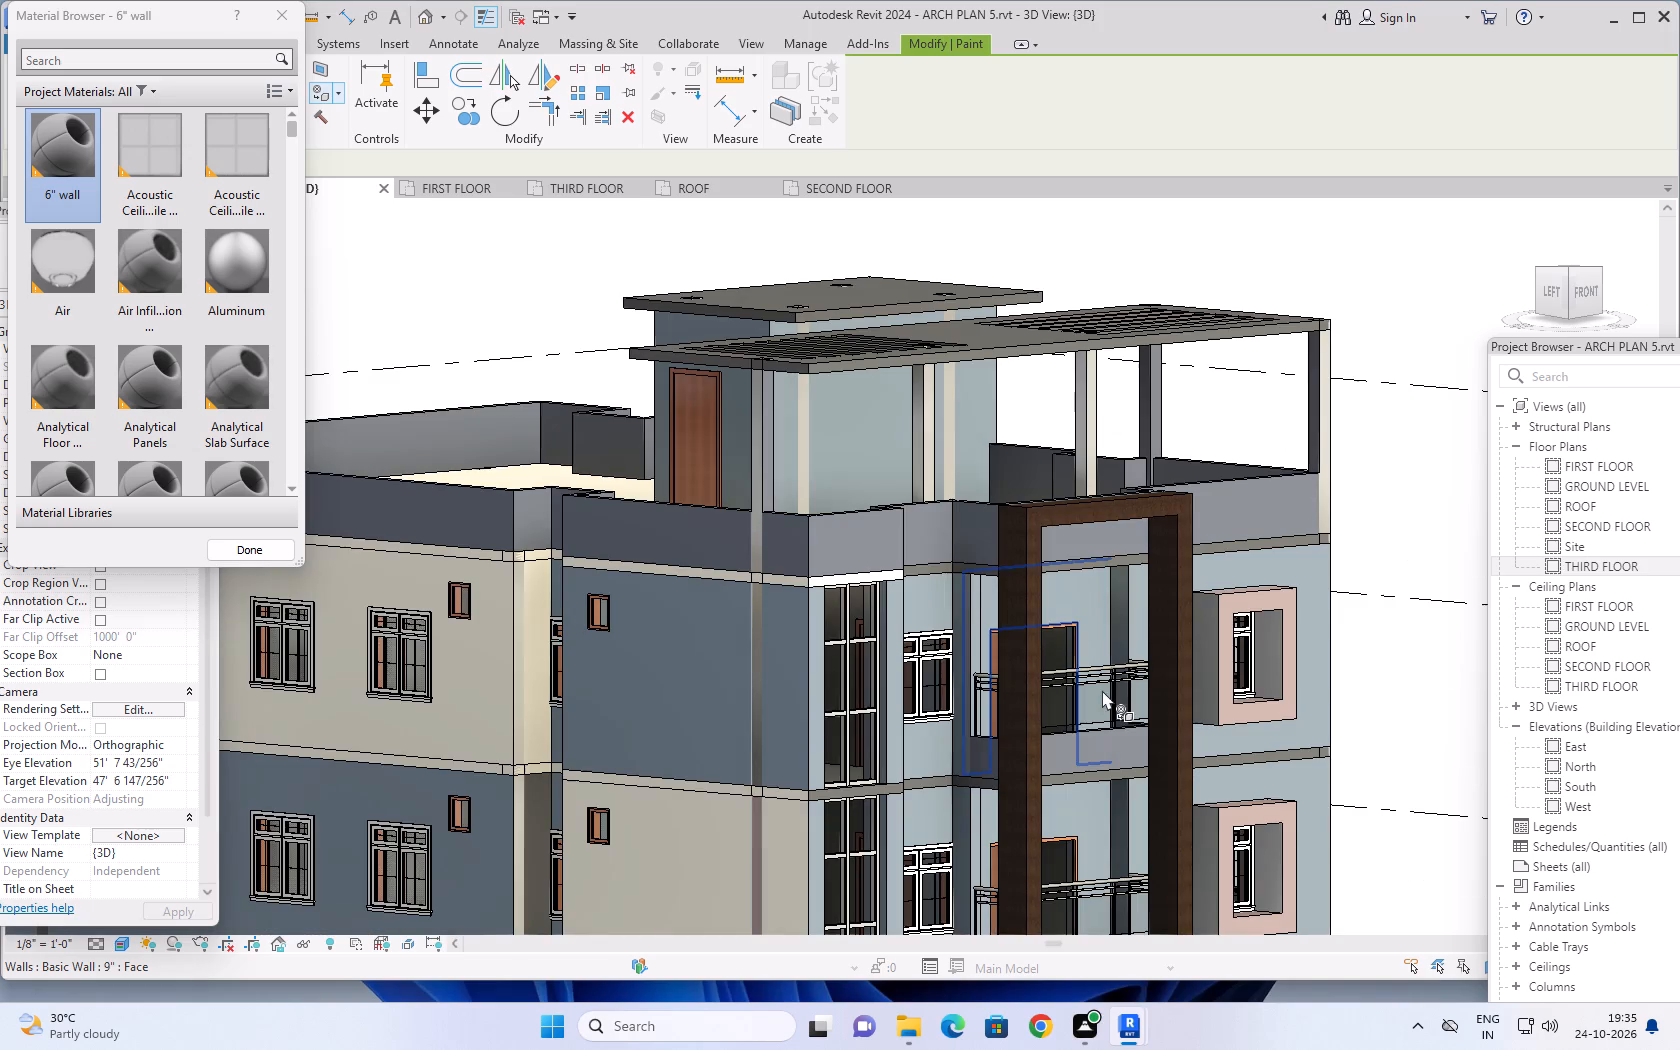
Undo the 6" wall repainting of the left elevation's upper rear wall, lower front wall, column face and window recess wall.
{"action": "scroll", "coordinate": [1138, 705], "scroll_direction": "down", "scroll_amount": 5}
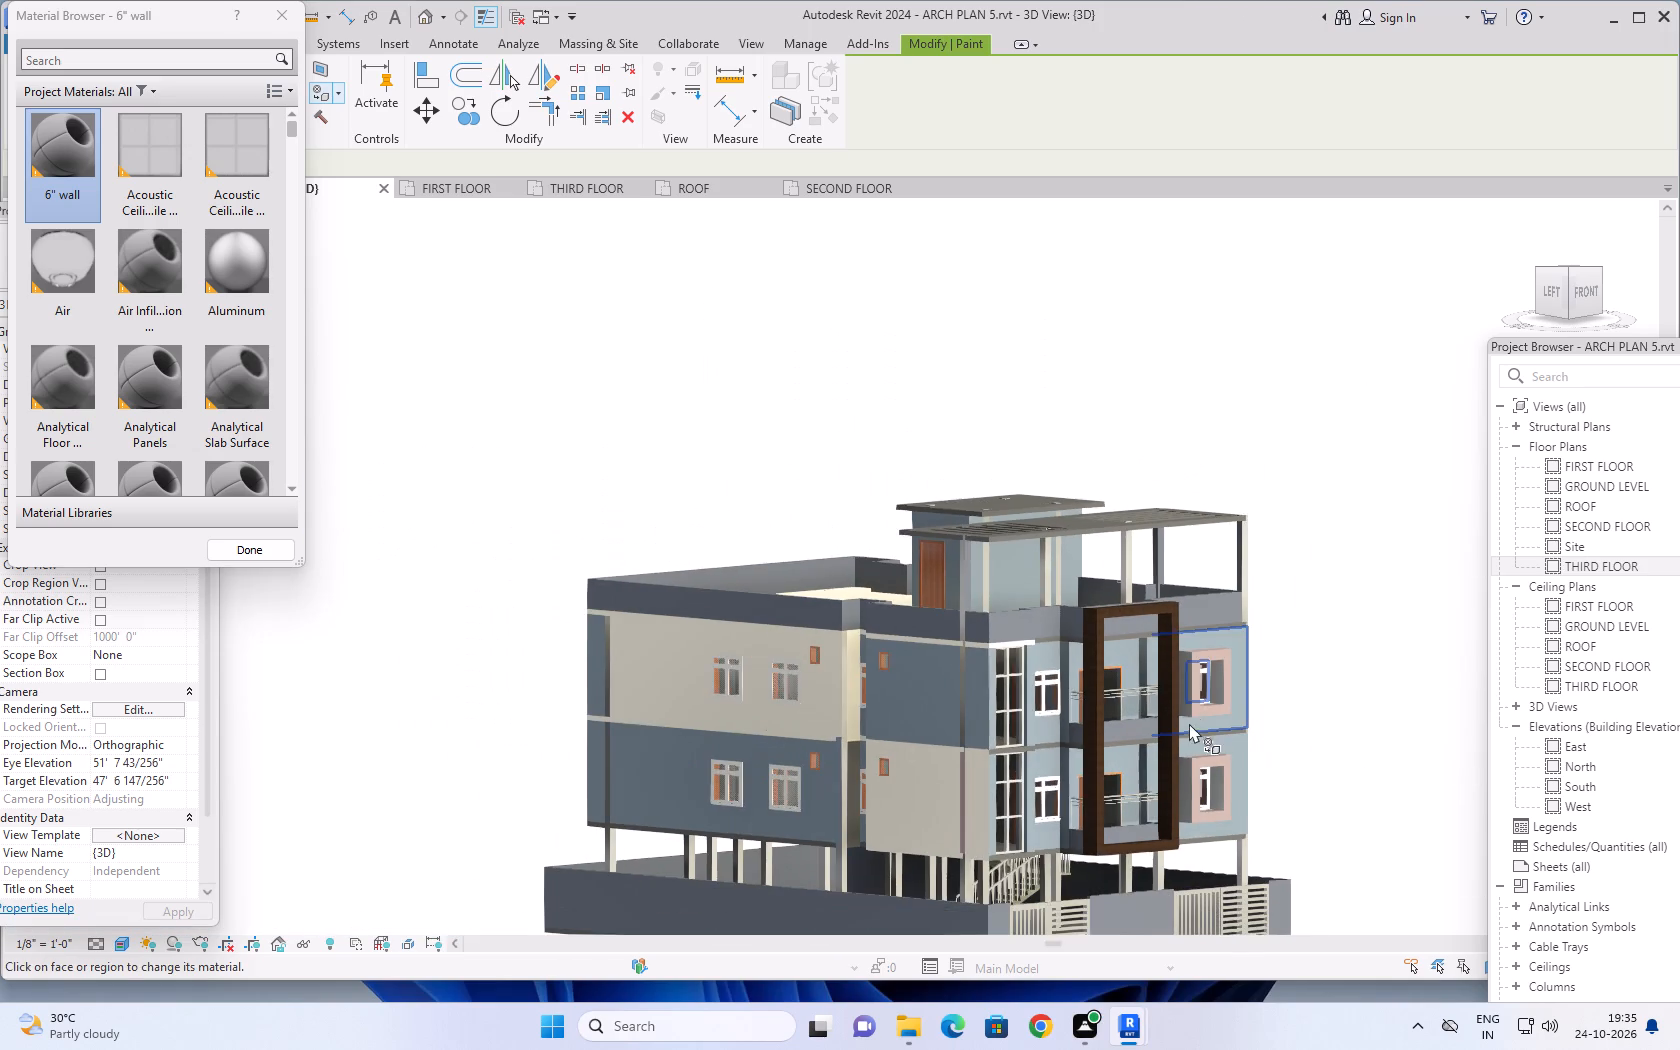
{"action": "key", "text": "ctrl+z"}
{"action": "key", "text": "ctrl+z"}
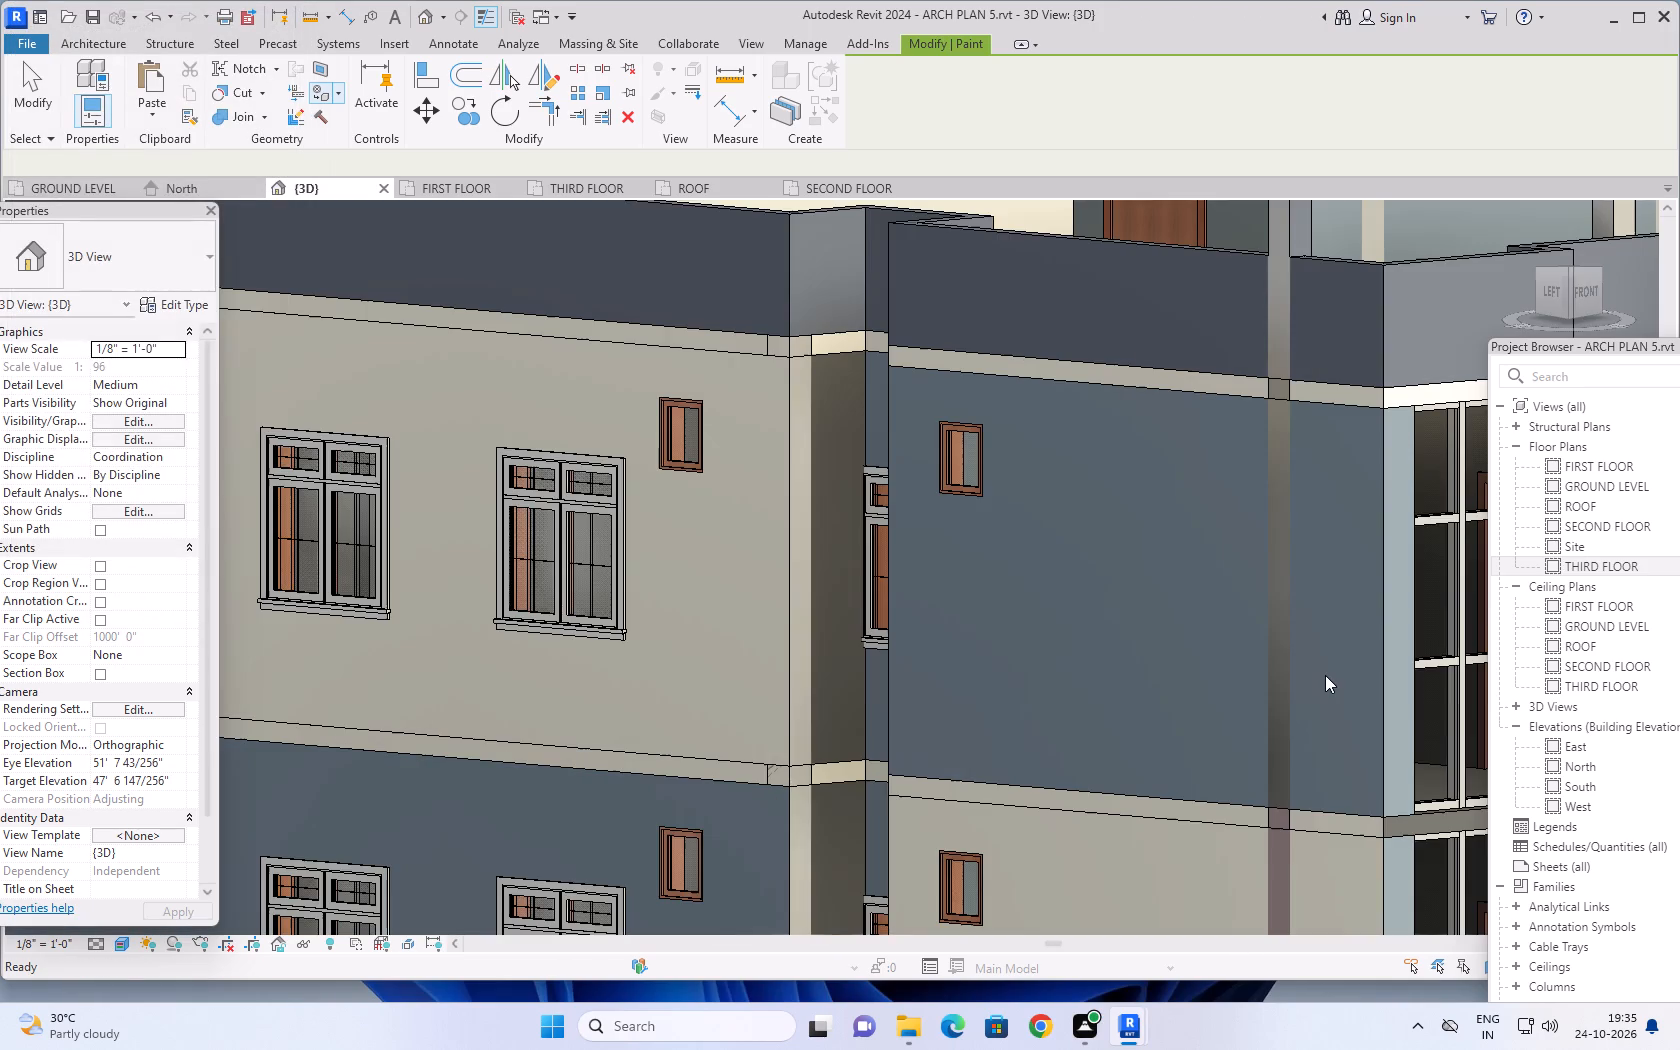
{"action": "key", "text": "ctrl+z"}
{"action": "key", "text": "ctrl+z"}
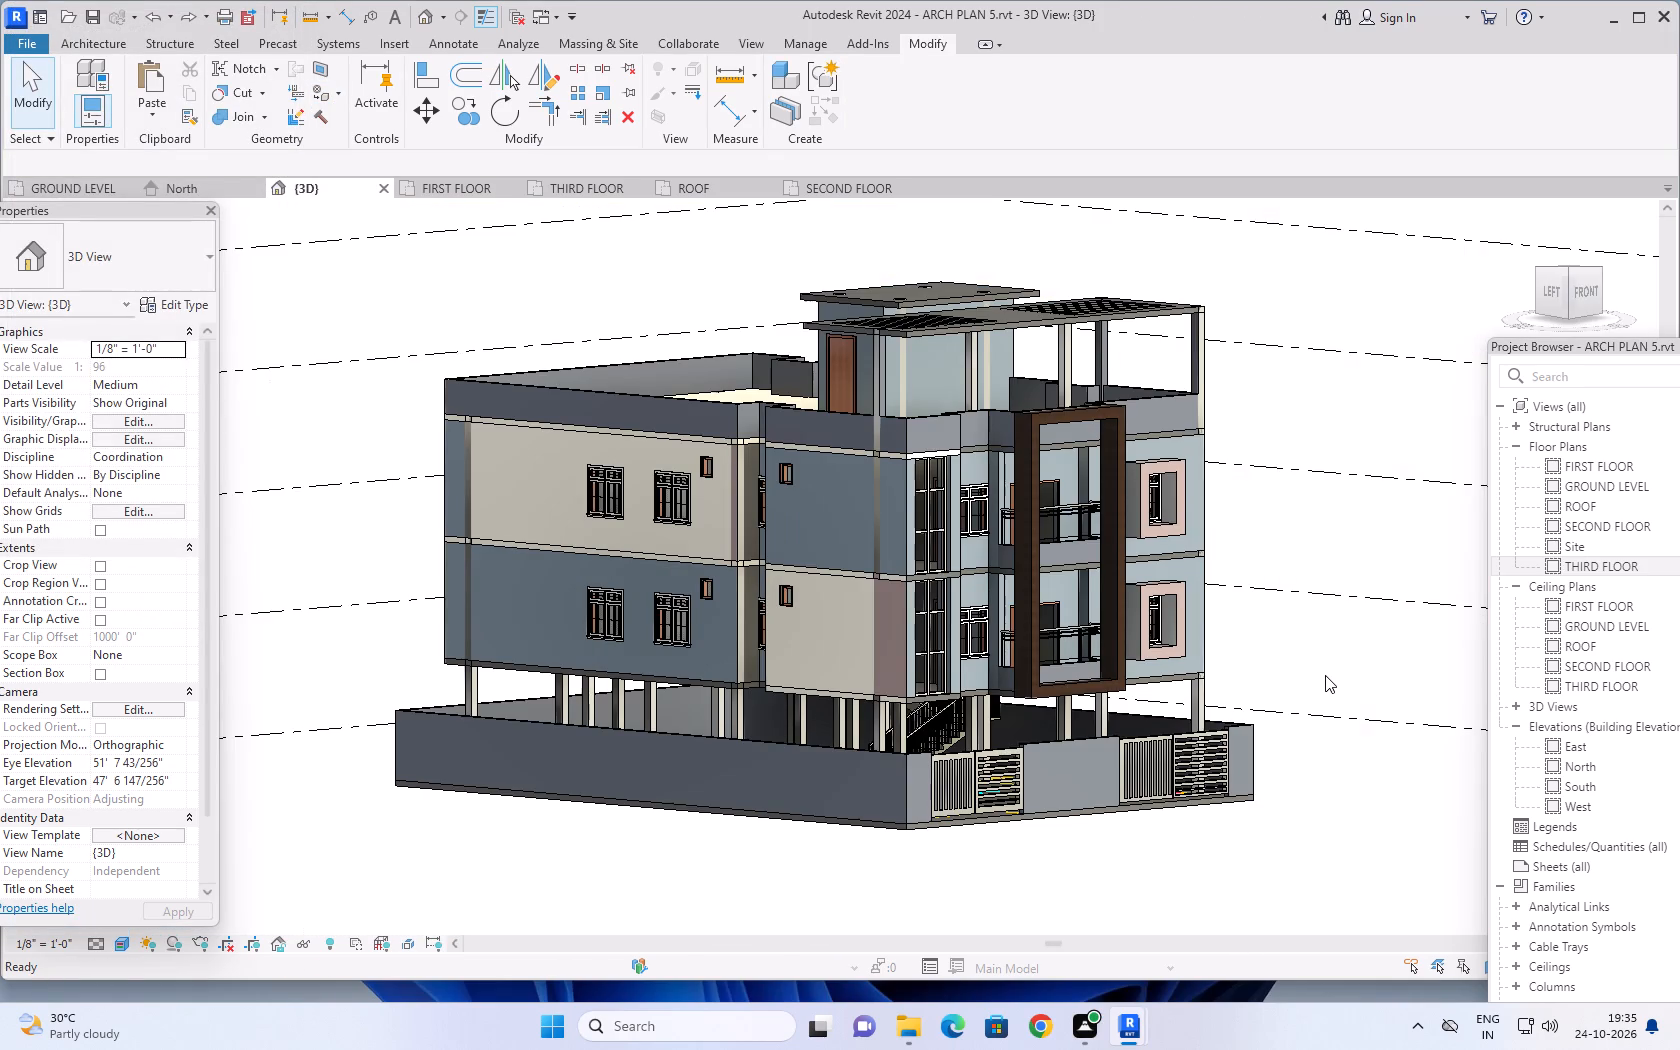
{"action": "key", "text": "ctrl+z"}
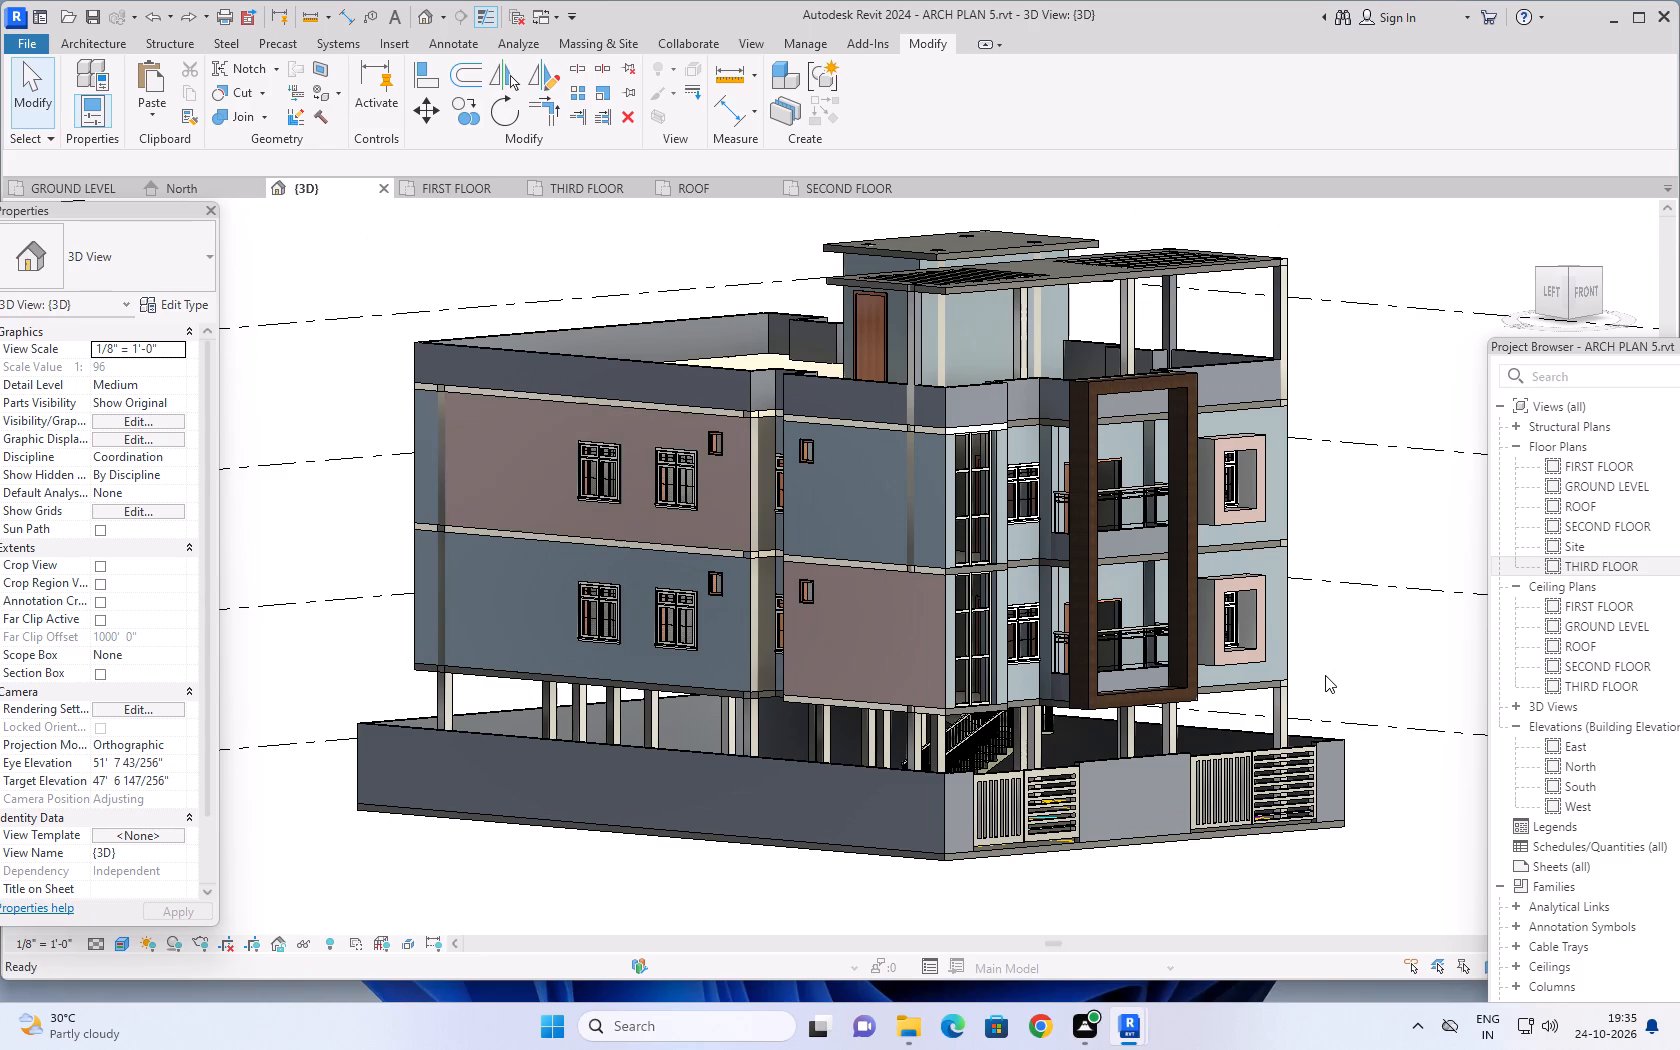
{"action": "scroll", "coordinate": [1325, 675], "scroll_direction": "down", "scroll_amount": 3}
{"action": "key", "text": "Escape"}
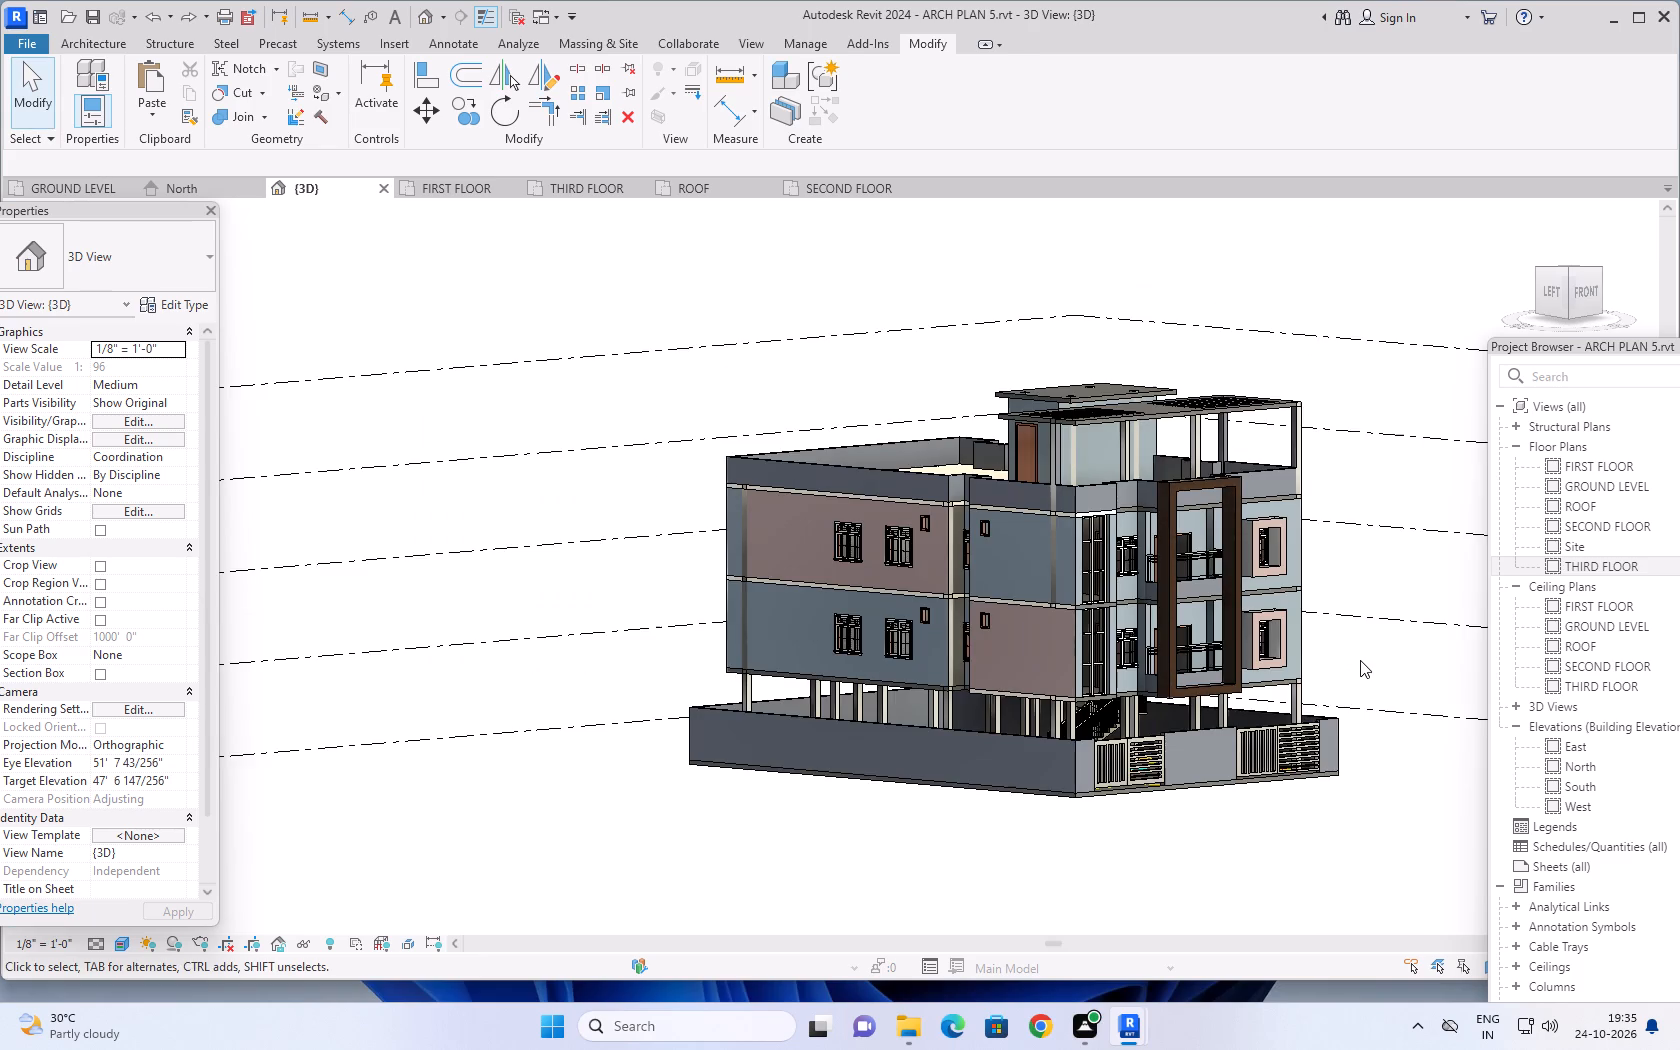
{"action": "key", "text": "Escape"}
Examine the colour scheme of the left and front elevations, including the balcony frame, window surrounds, compound wall and gates.
{"action": "middle_click_drag", "start_coordinate": [1359, 643], "coordinate": [1274, 682]}
{"action": "middle_click_drag", "start_coordinate": [1335, 677], "coordinate": [1294, 658], "text": "shift"}
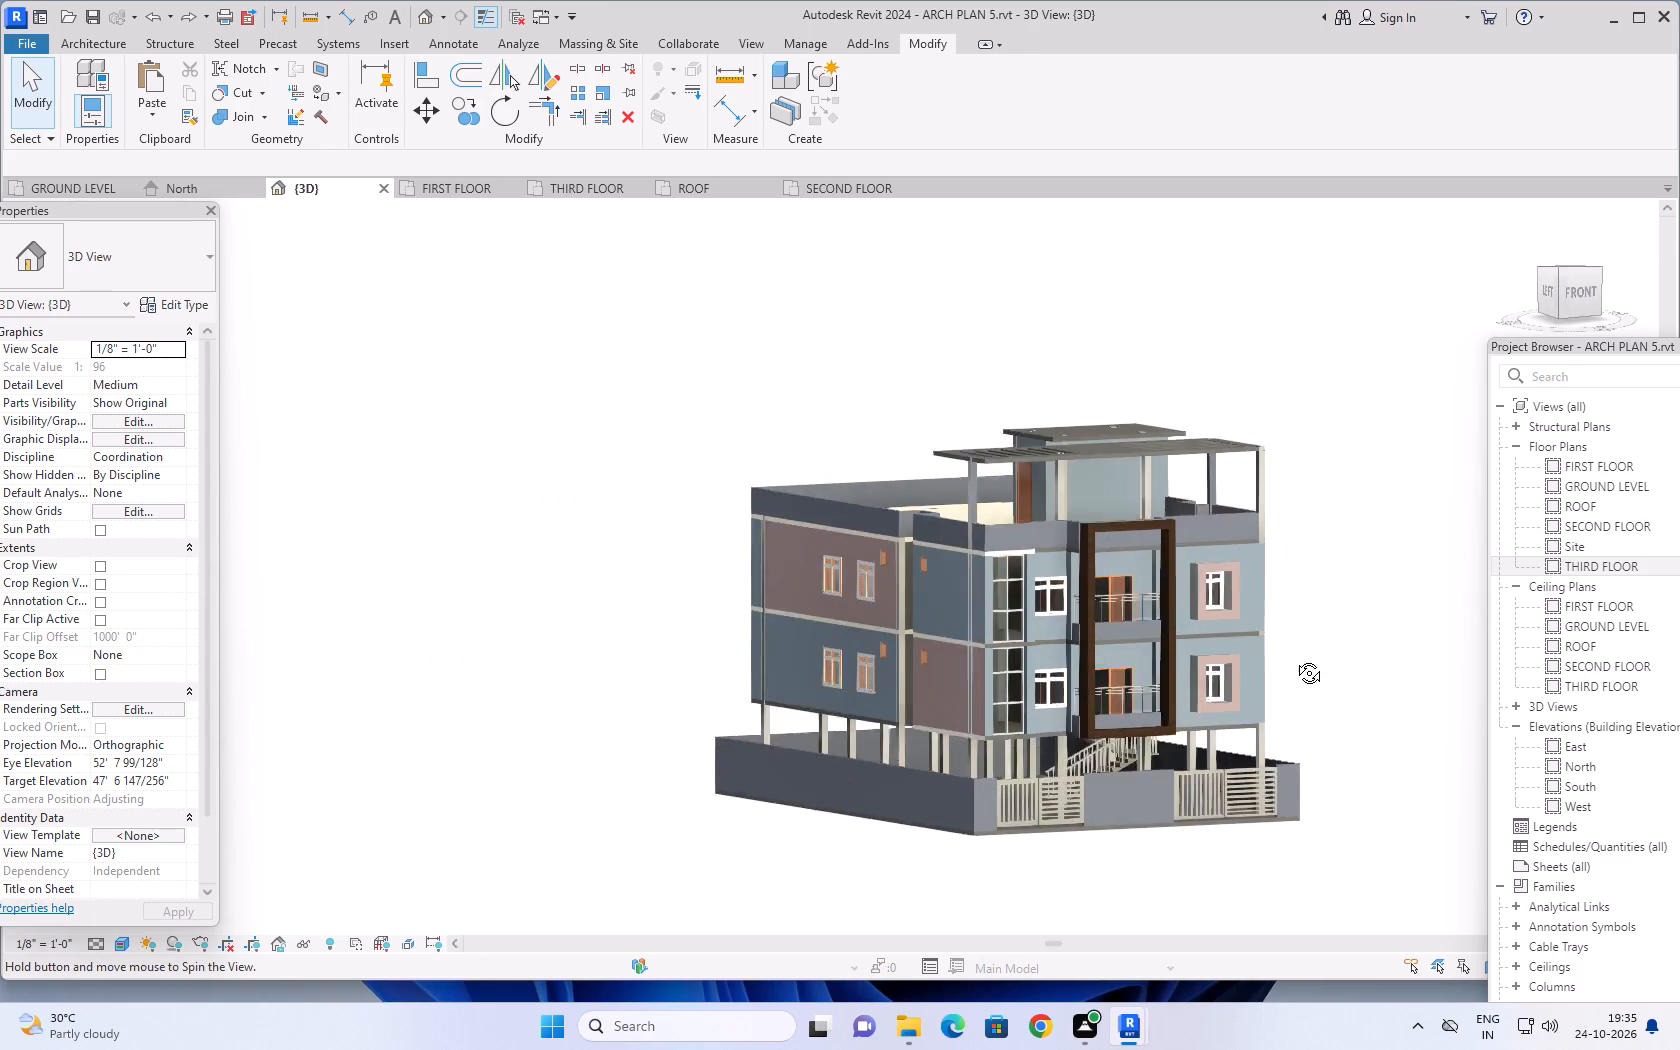
{"action": "middle_click_drag", "start_coordinate": [1294, 658], "coordinate": [1306, 653], "text": "shift"}
{"action": "scroll", "coordinate": [1306, 660], "scroll_direction": "up", "scroll_amount": 3}
{"action": "scroll", "coordinate": [1301, 644], "scroll_direction": "down", "scroll_amount": 1}
{"action": "middle_click_drag", "start_coordinate": [1323, 631], "coordinate": [1256, 695]}
{"action": "middle_click_drag", "start_coordinate": [1267, 684], "coordinate": [1242, 750], "text": "shift"}
{"action": "scroll", "coordinate": [899, 916], "scroll_direction": "up", "scroll_amount": 4}
{"action": "key", "text": "Escape"}
{"action": "key", "text": "Escape"}
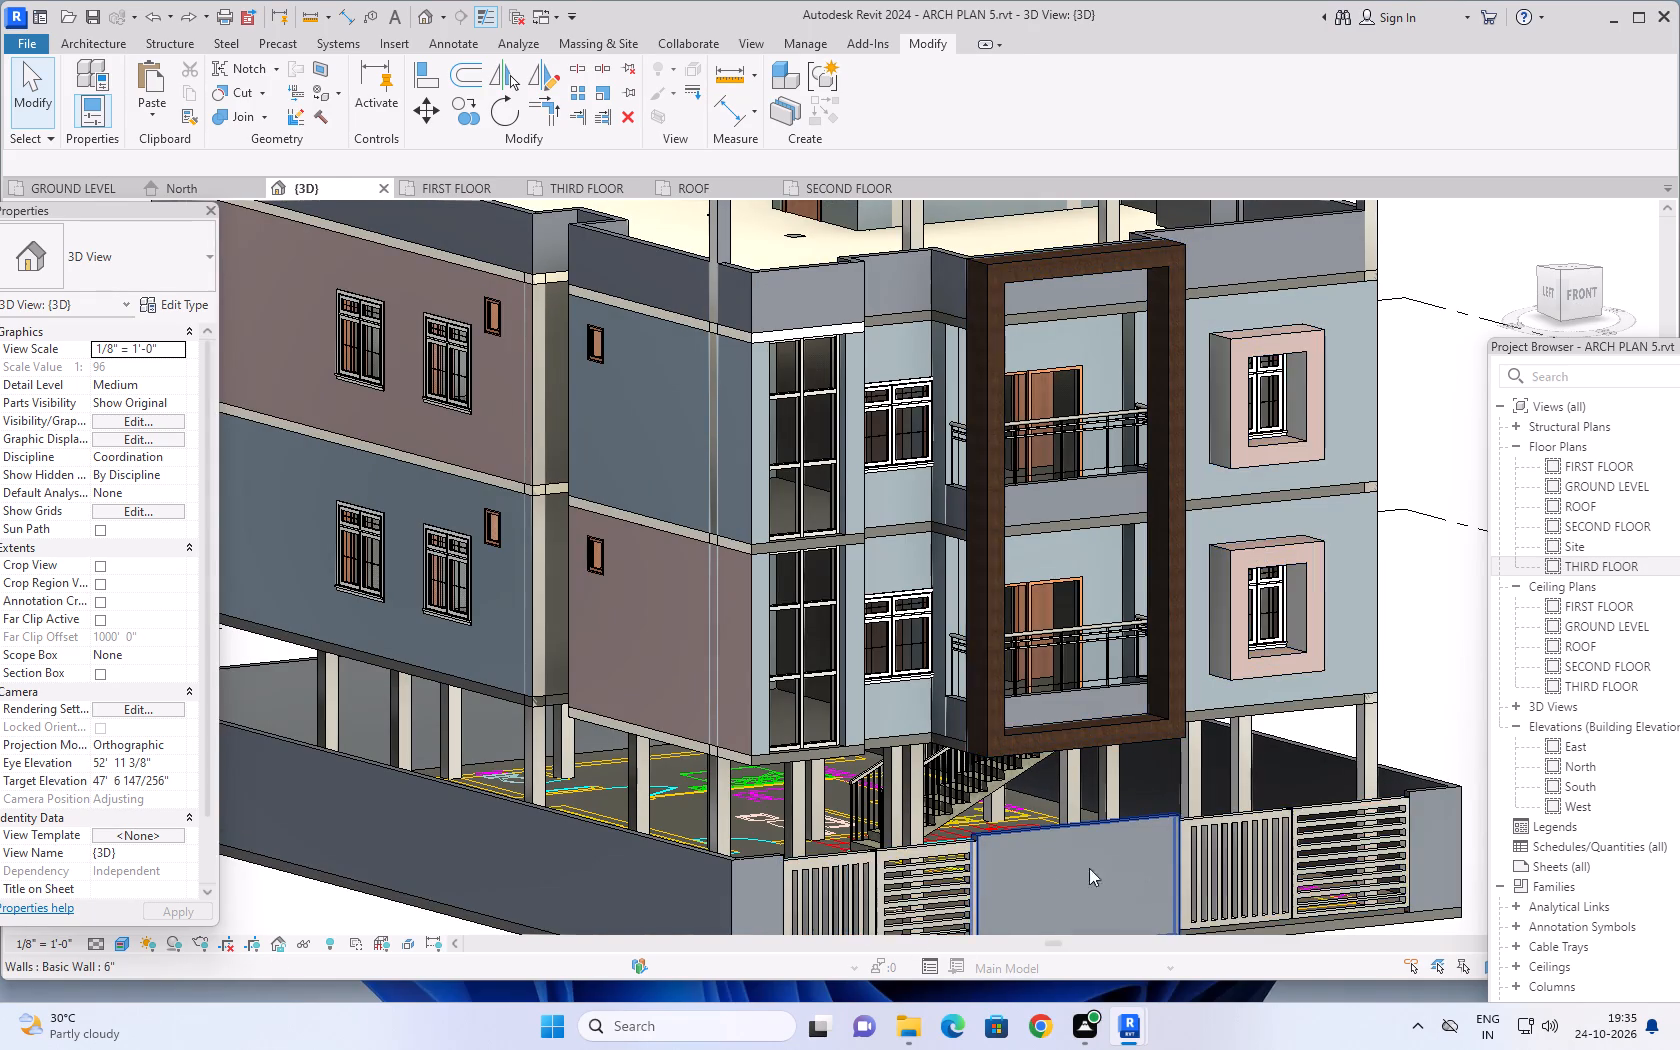
{"action": "scroll", "coordinate": [953, 876], "scroll_direction": "down", "scroll_amount": 3}
{"action": "middle_click_drag", "start_coordinate": [1289, 704], "coordinate": [1262, 615]}
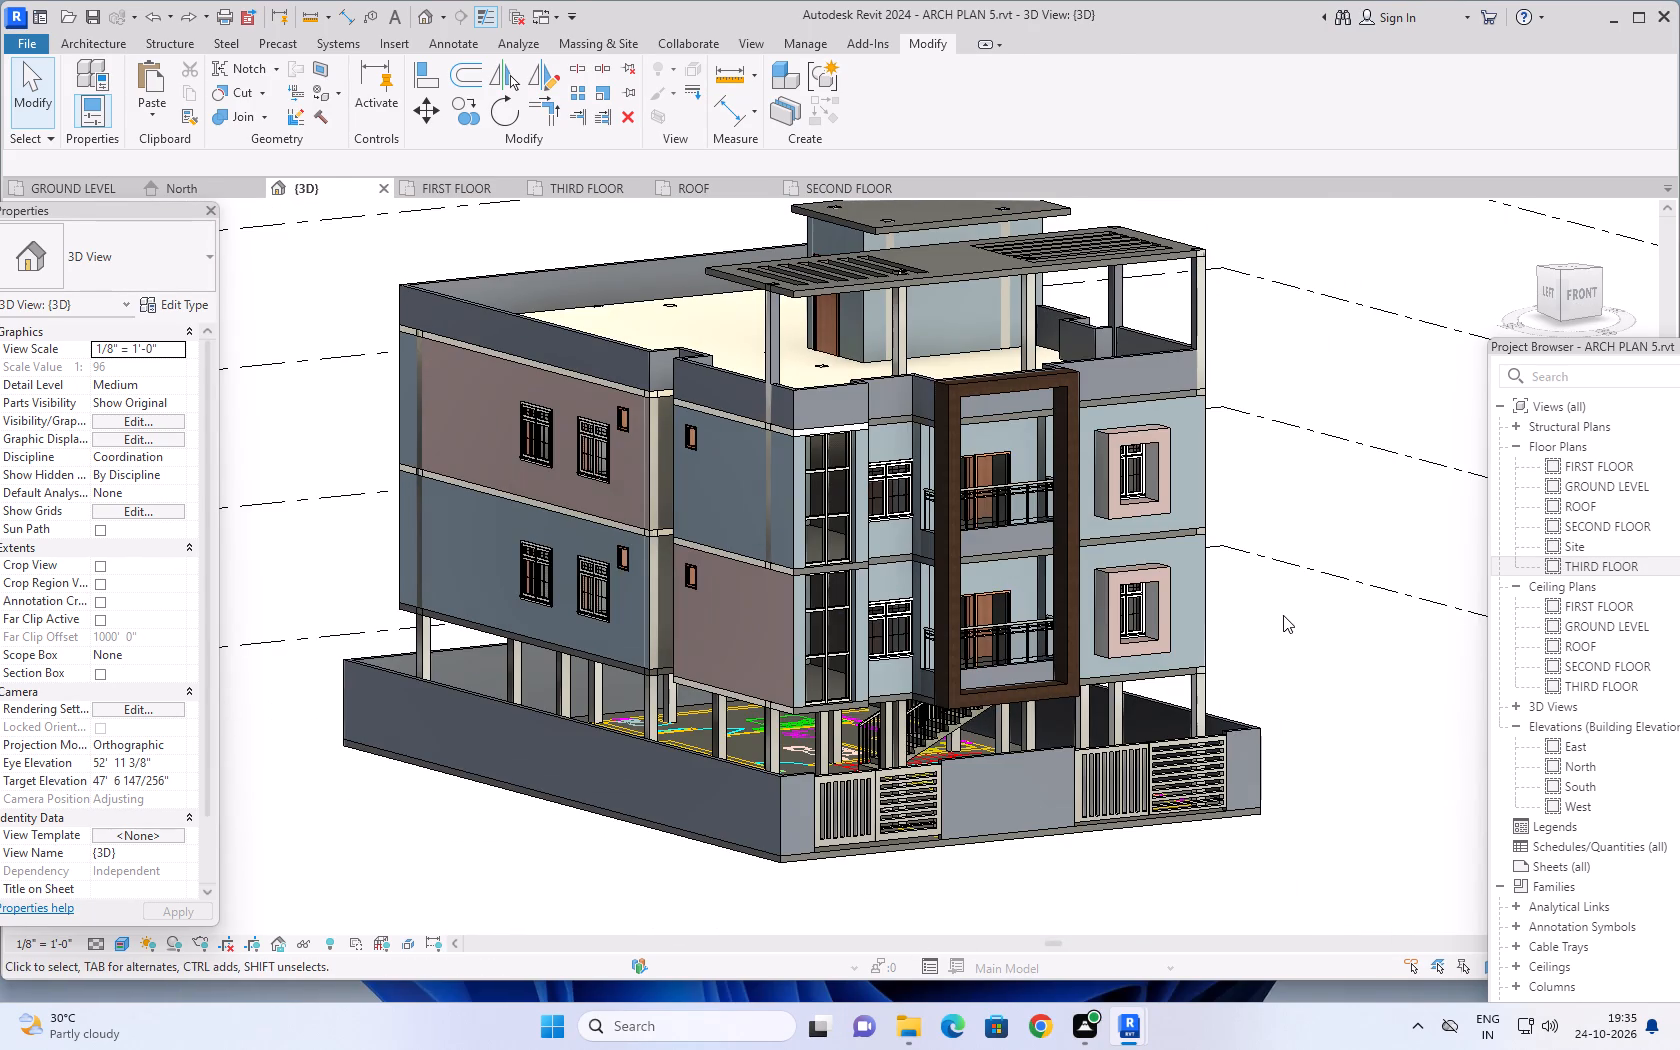
{"action": "middle_click_drag", "start_coordinate": [1277, 602], "coordinate": [1237, 600]}
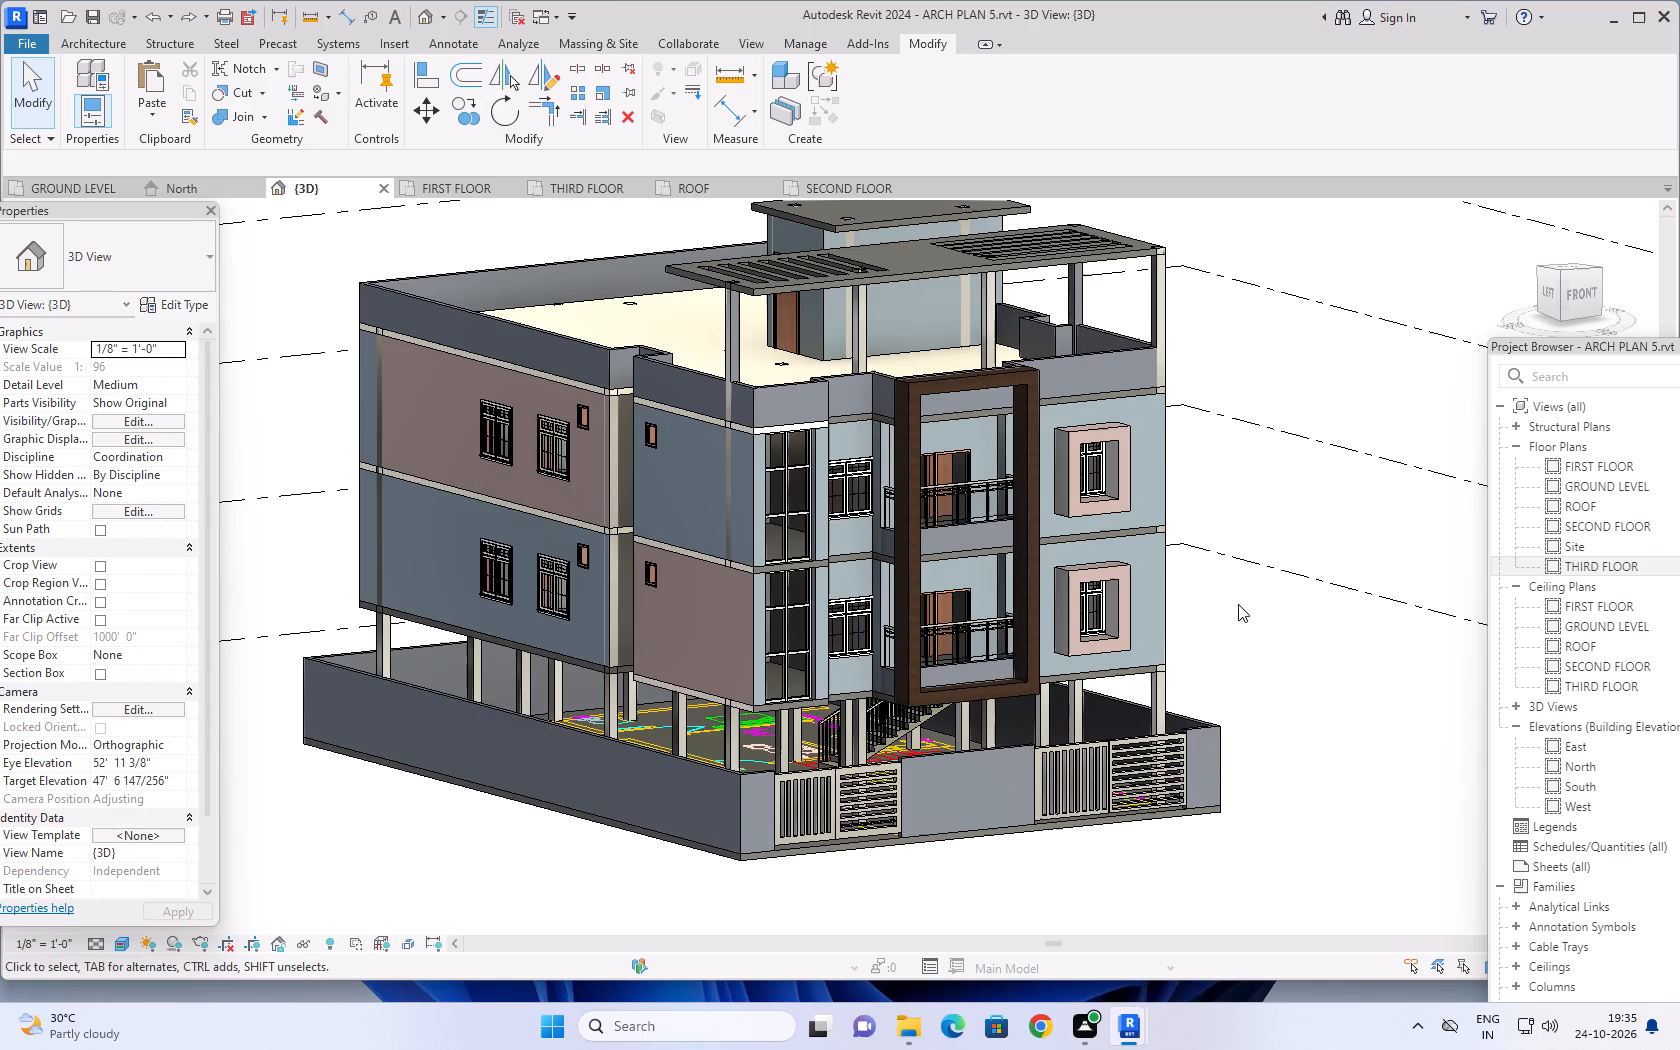
{"action": "middle_click_drag", "start_coordinate": [1244, 601], "coordinate": [1214, 654]}
{"action": "scroll", "coordinate": [1216, 659], "scroll_direction": "down", "scroll_amount": 2}
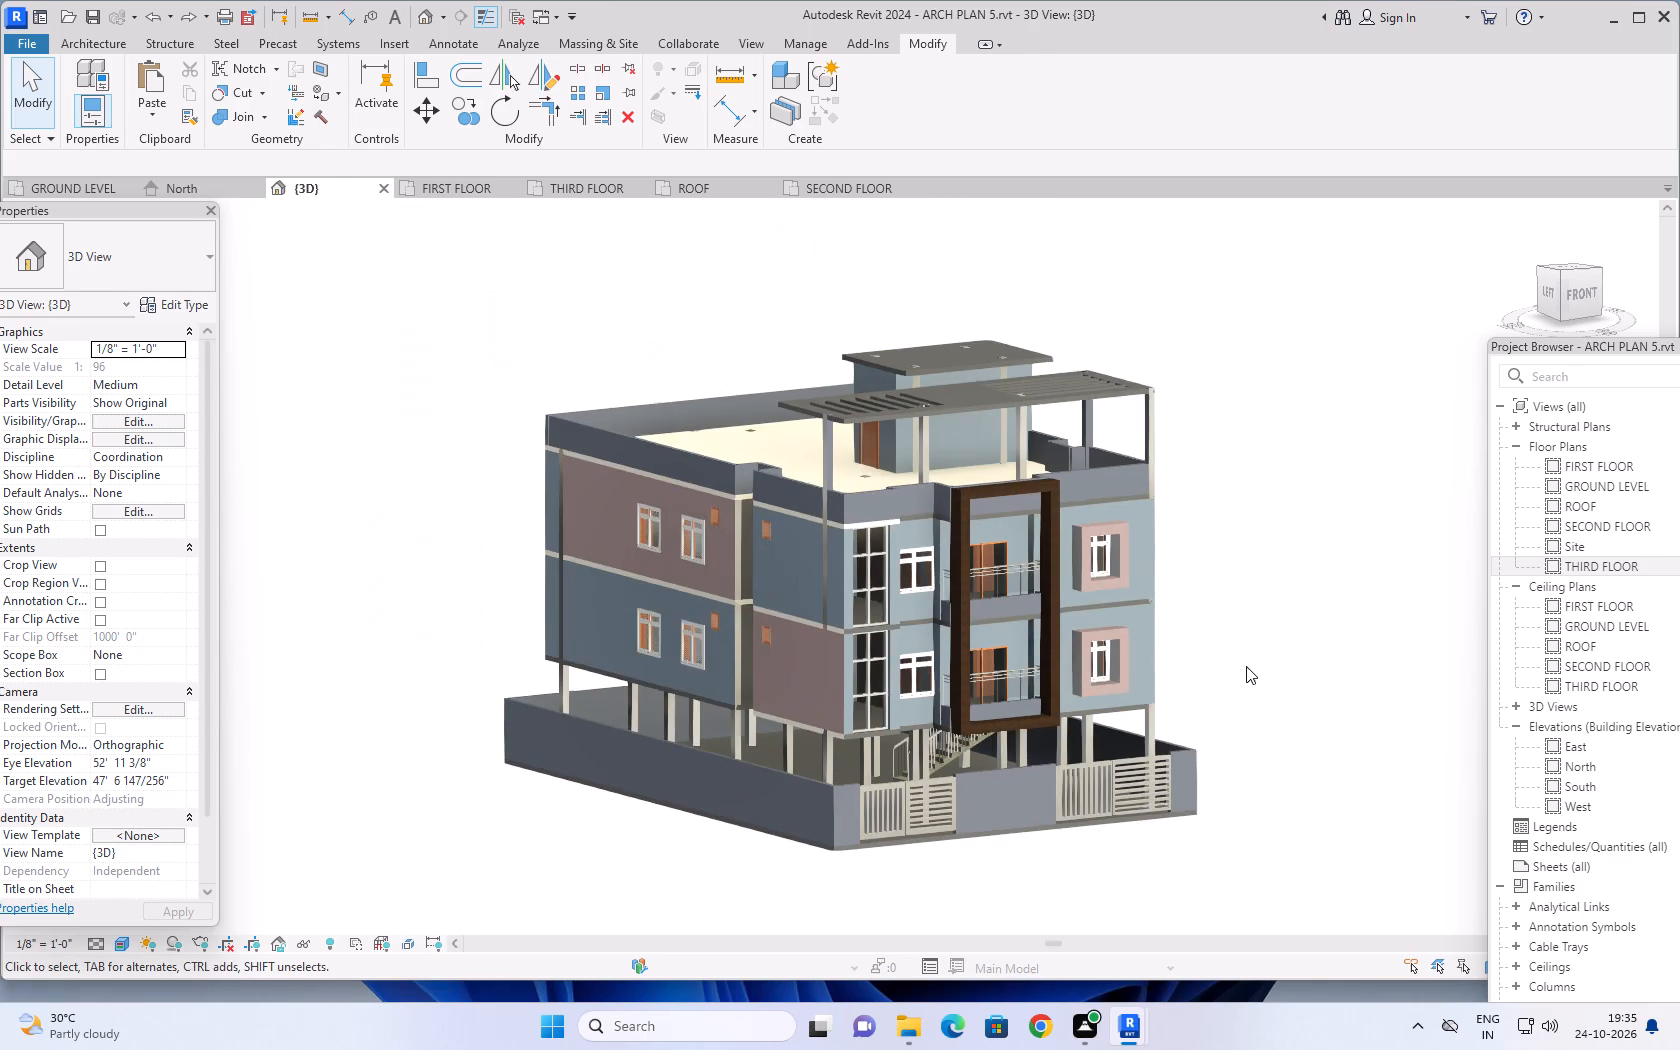
{"action": "scroll", "coordinate": [912, 807], "scroll_direction": "up", "scroll_amount": 8}
{"action": "scroll", "coordinate": [995, 801], "scroll_direction": "down", "scroll_amount": 2}
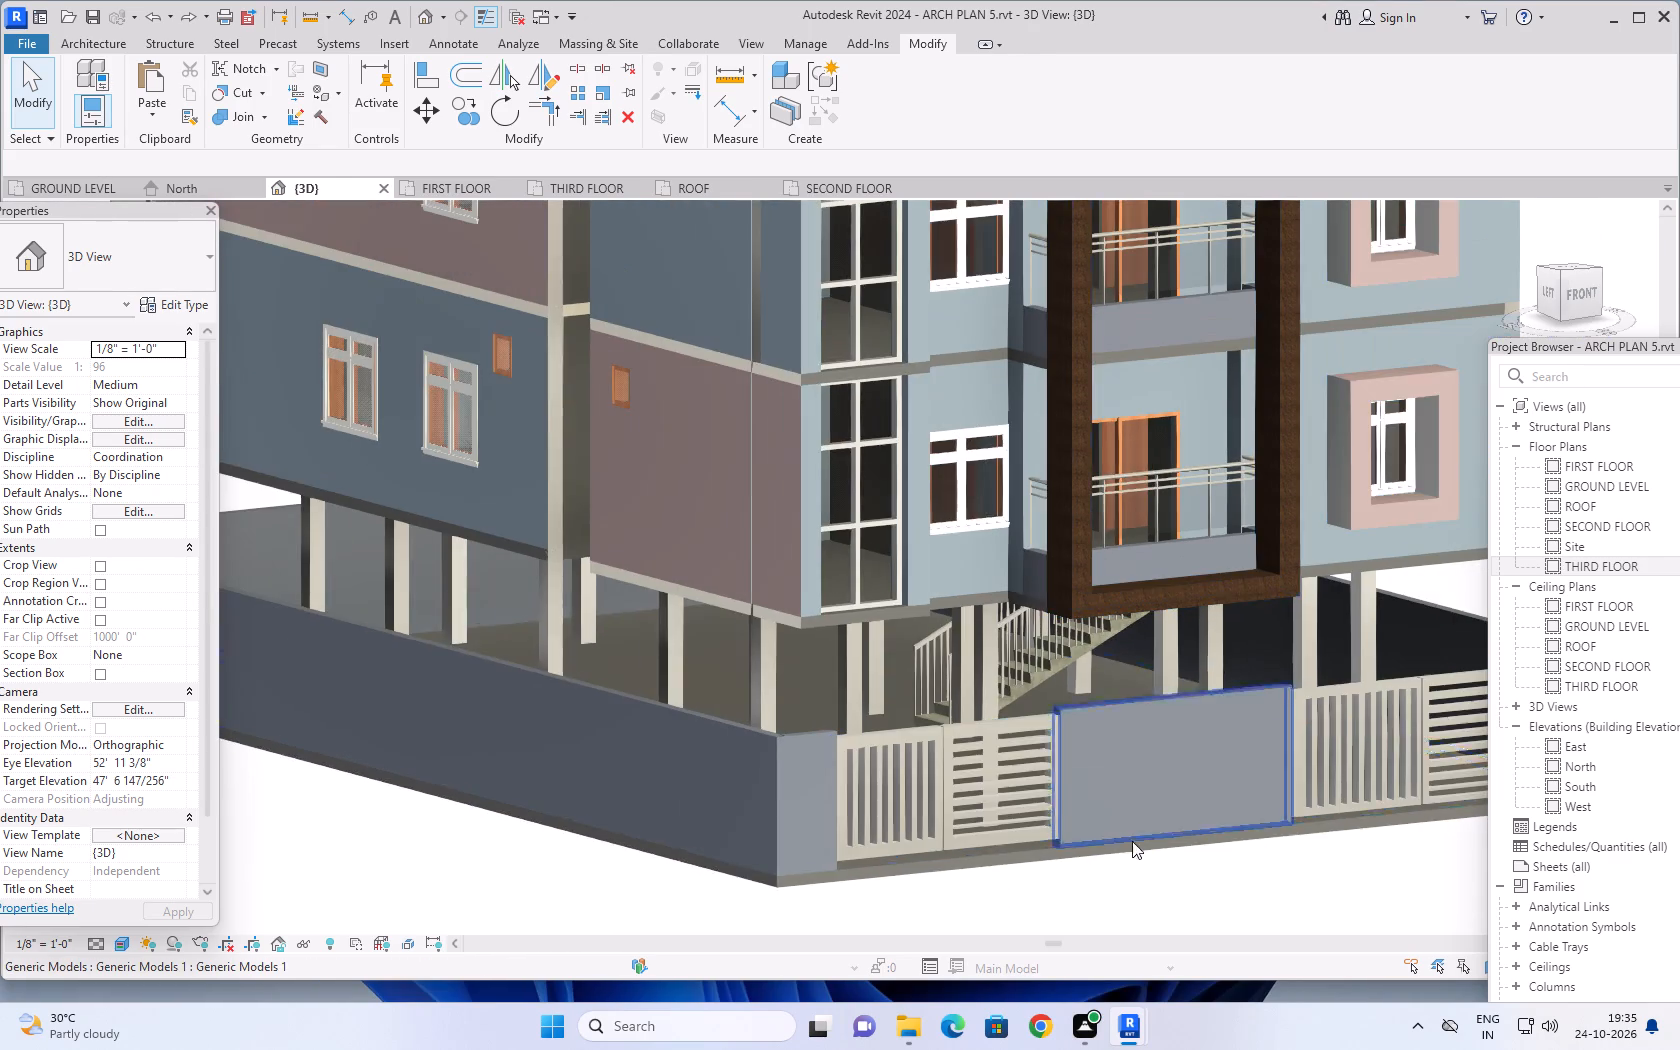
{"action": "middle_click_drag", "start_coordinate": [1169, 864], "coordinate": [947, 864]}
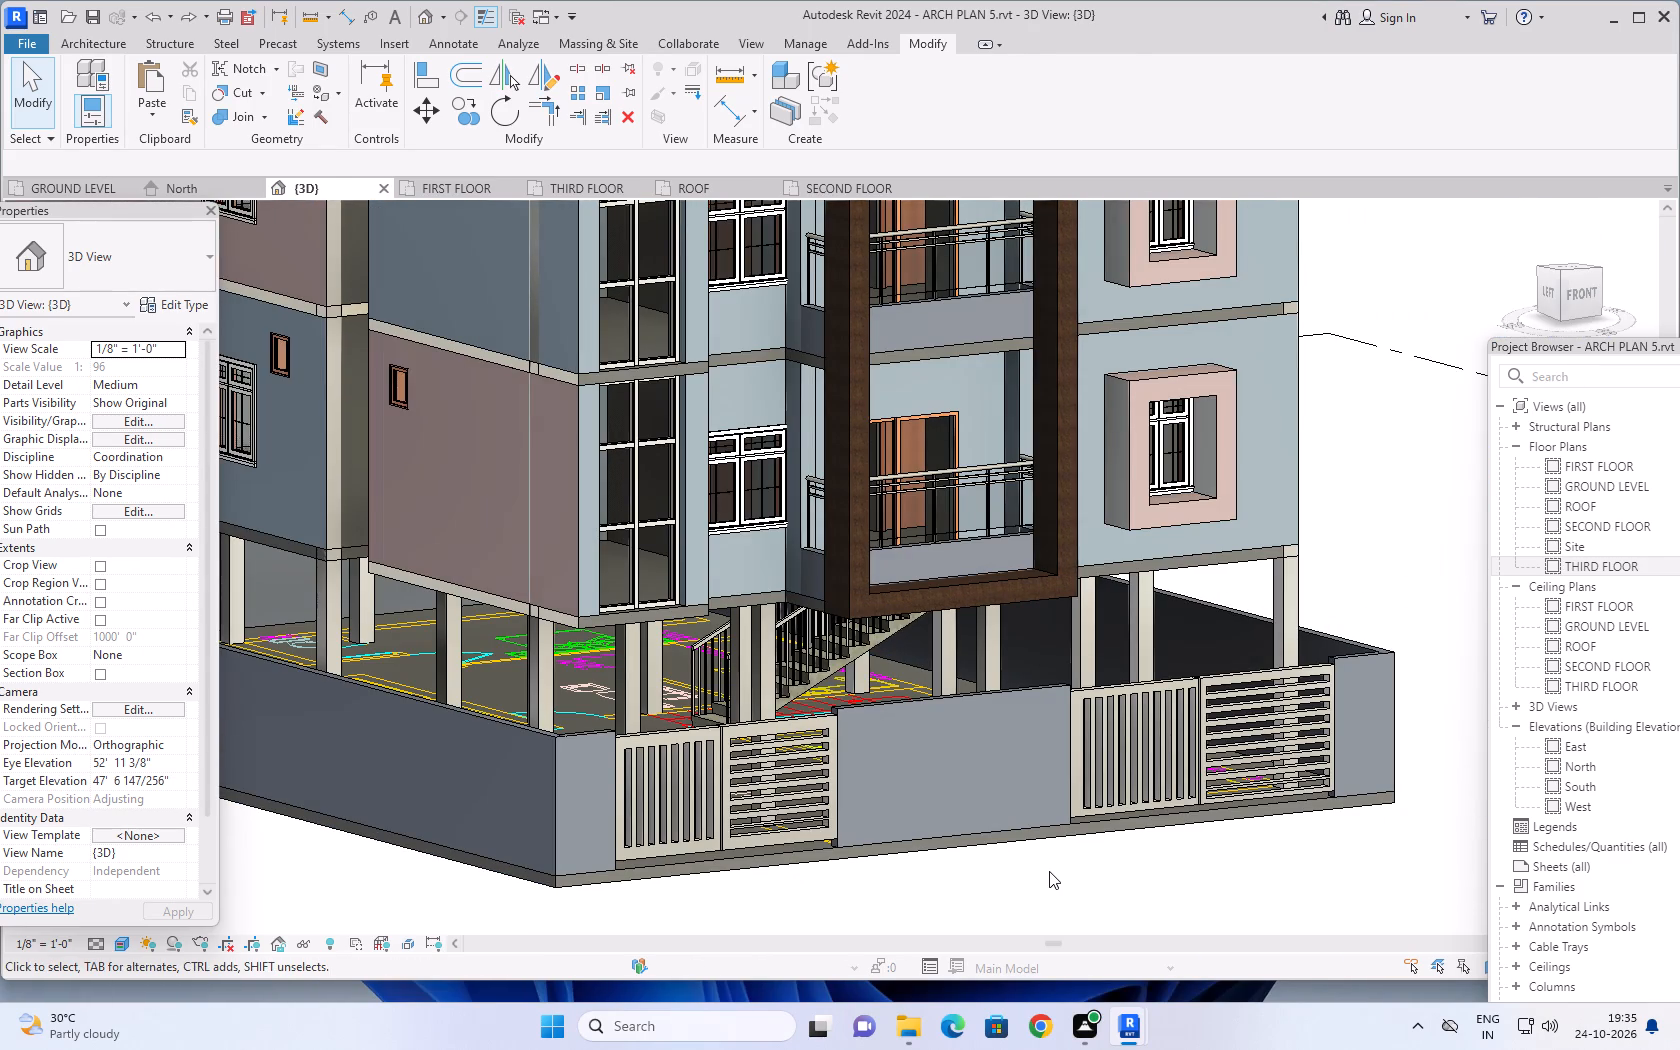
{"action": "key", "text": "Escape"}
{"action": "key", "text": "Escape"}
{"action": "scroll", "coordinate": [1049, 871], "scroll_direction": "down", "scroll_amount": 2}
{"action": "middle_click_drag", "start_coordinate": [1317, 563], "coordinate": [1232, 591]}
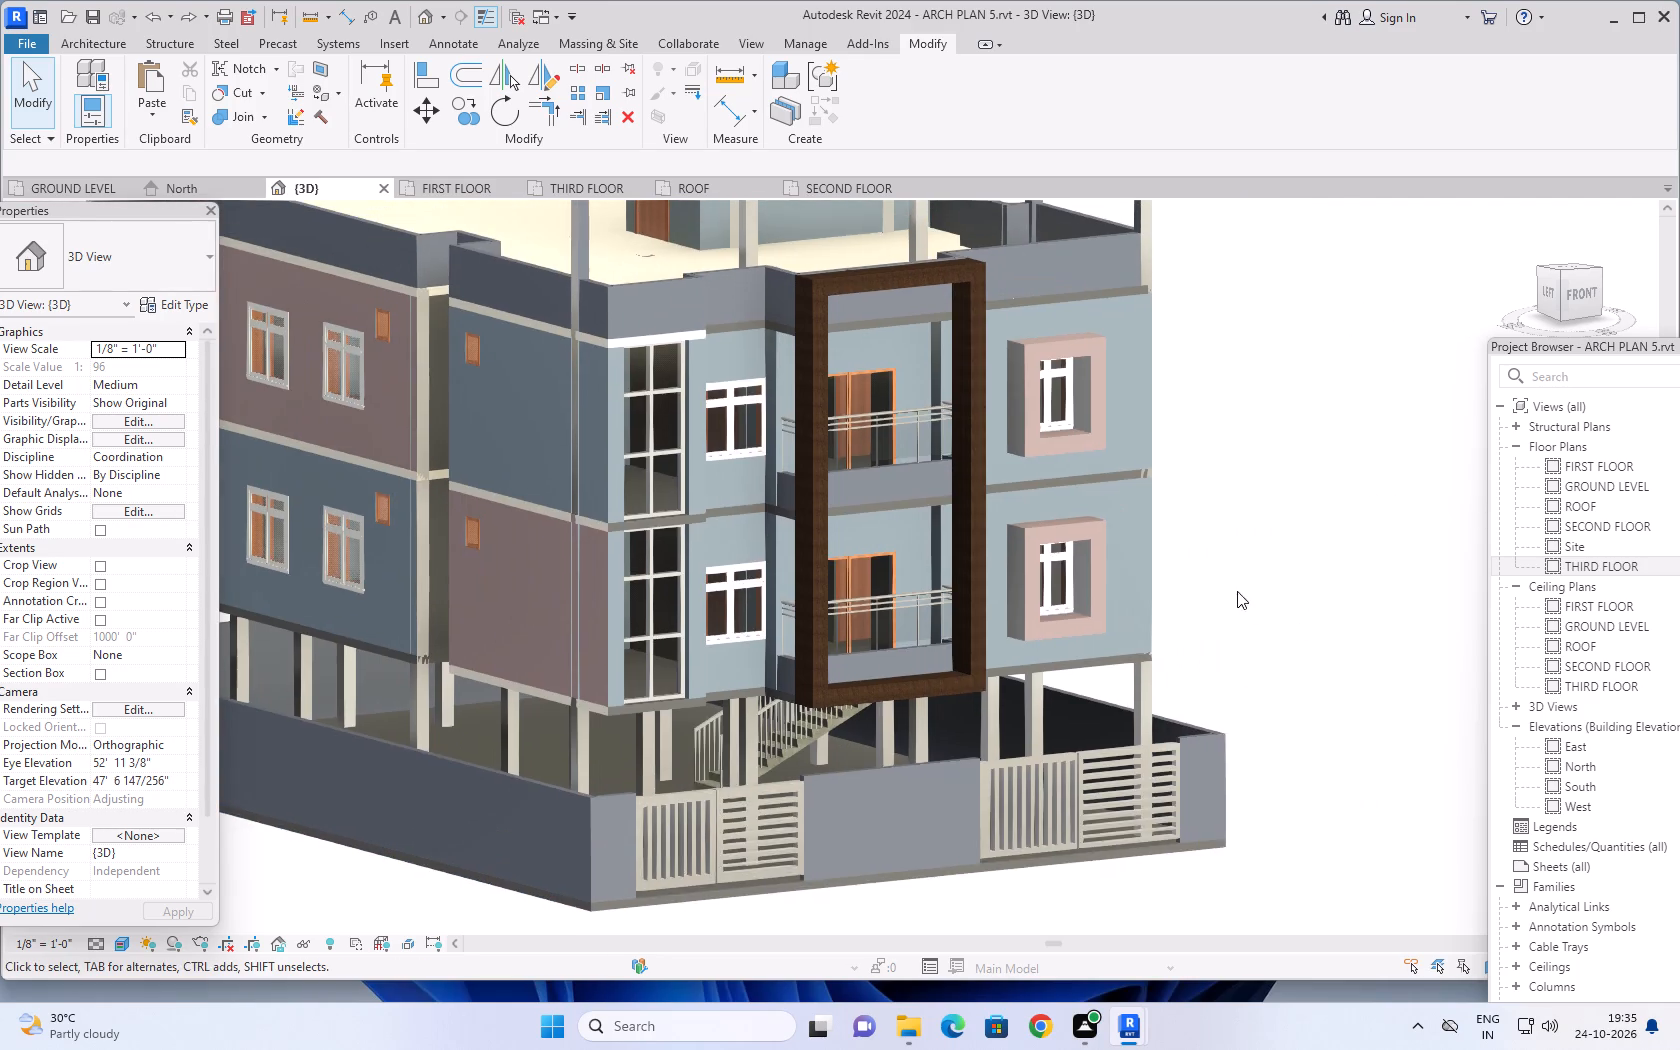
{"action": "middle_click_drag", "start_coordinate": [1323, 612], "coordinate": [1313, 626]}
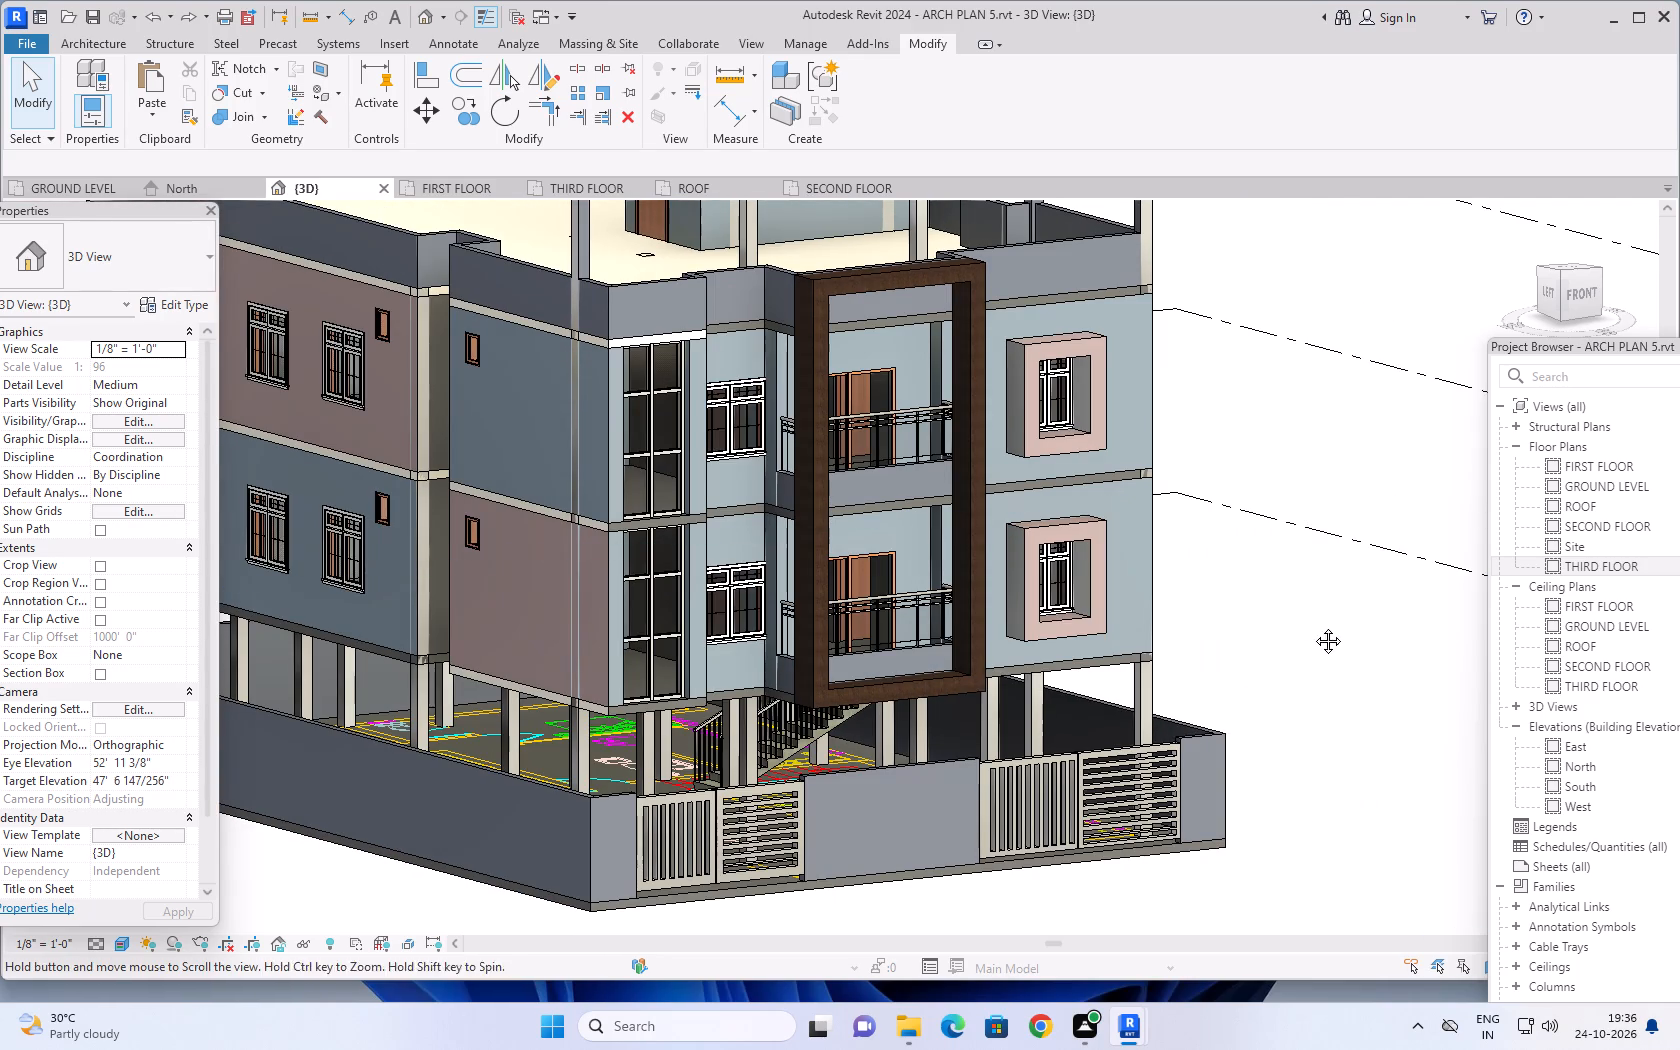
{"action": "middle_click_drag", "start_coordinate": [1313, 626], "coordinate": [1312, 557]}
{"action": "scroll", "coordinate": [1317, 558], "scroll_direction": "down", "scroll_amount": 3}
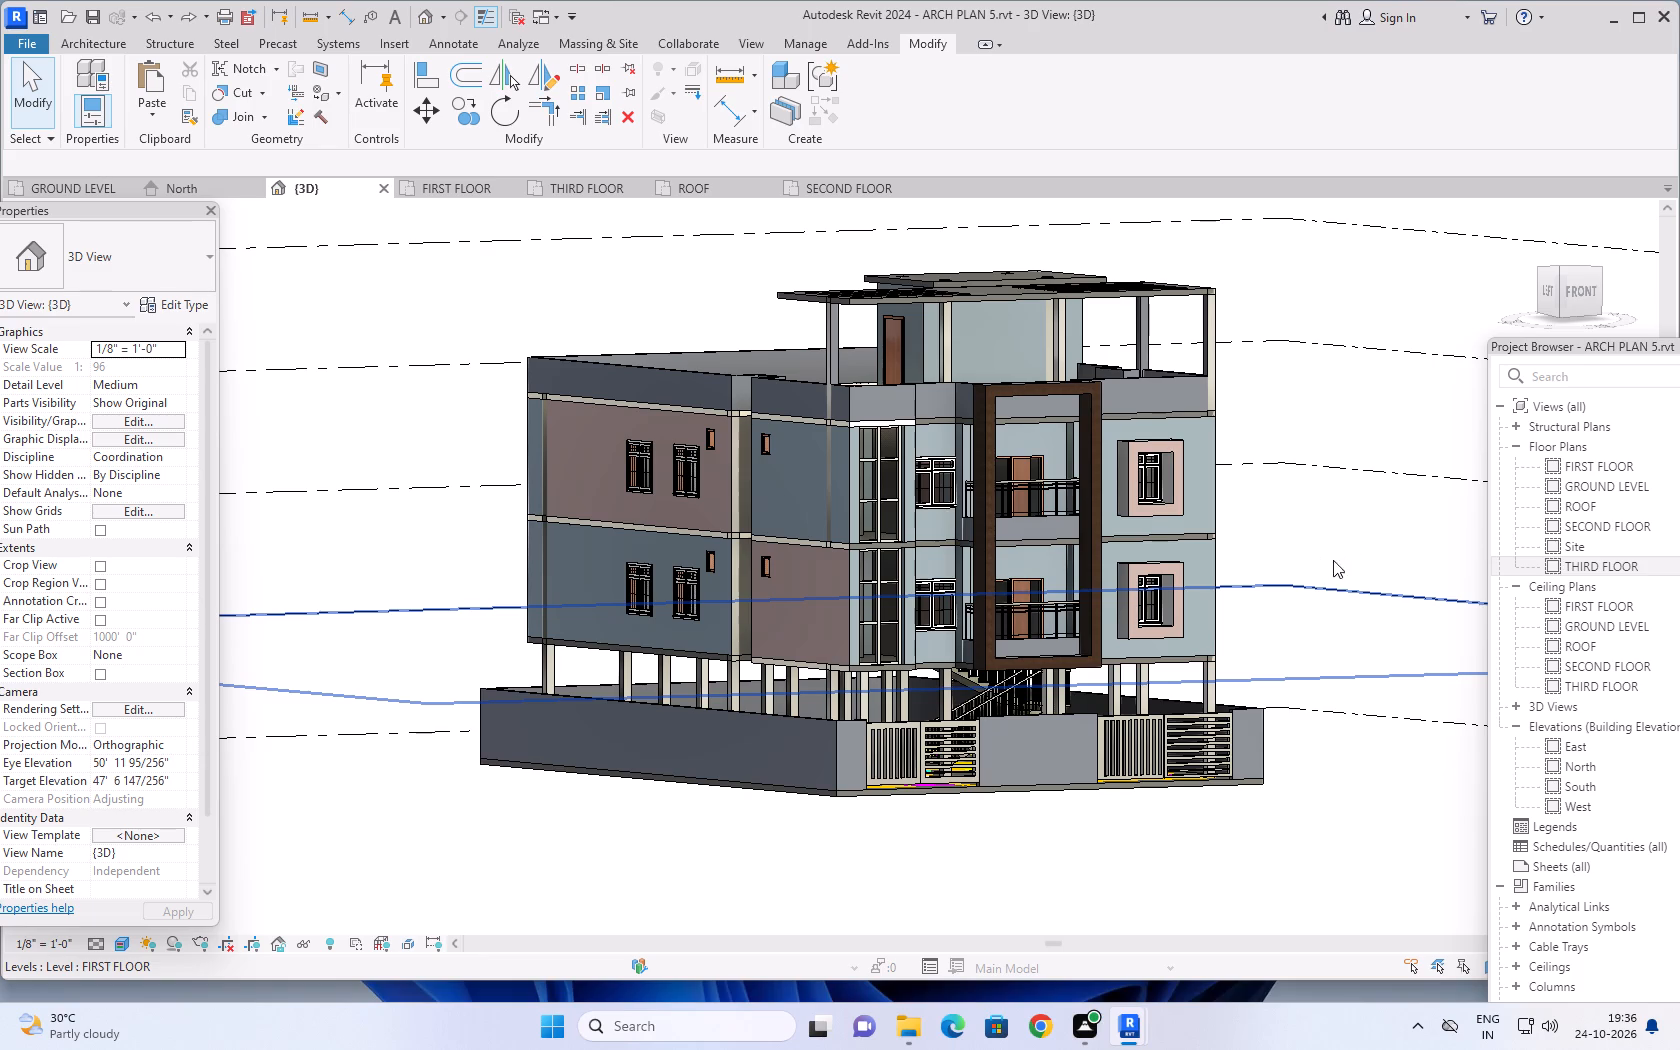
{"action": "middle_click_drag", "start_coordinate": [1295, 579], "coordinate": [1294, 632]}
{"action": "scroll", "coordinate": [1295, 624], "scroll_direction": "down", "scroll_amount": 2}
{"action": "middle_click_drag", "start_coordinate": [1299, 623], "coordinate": [1241, 613]}
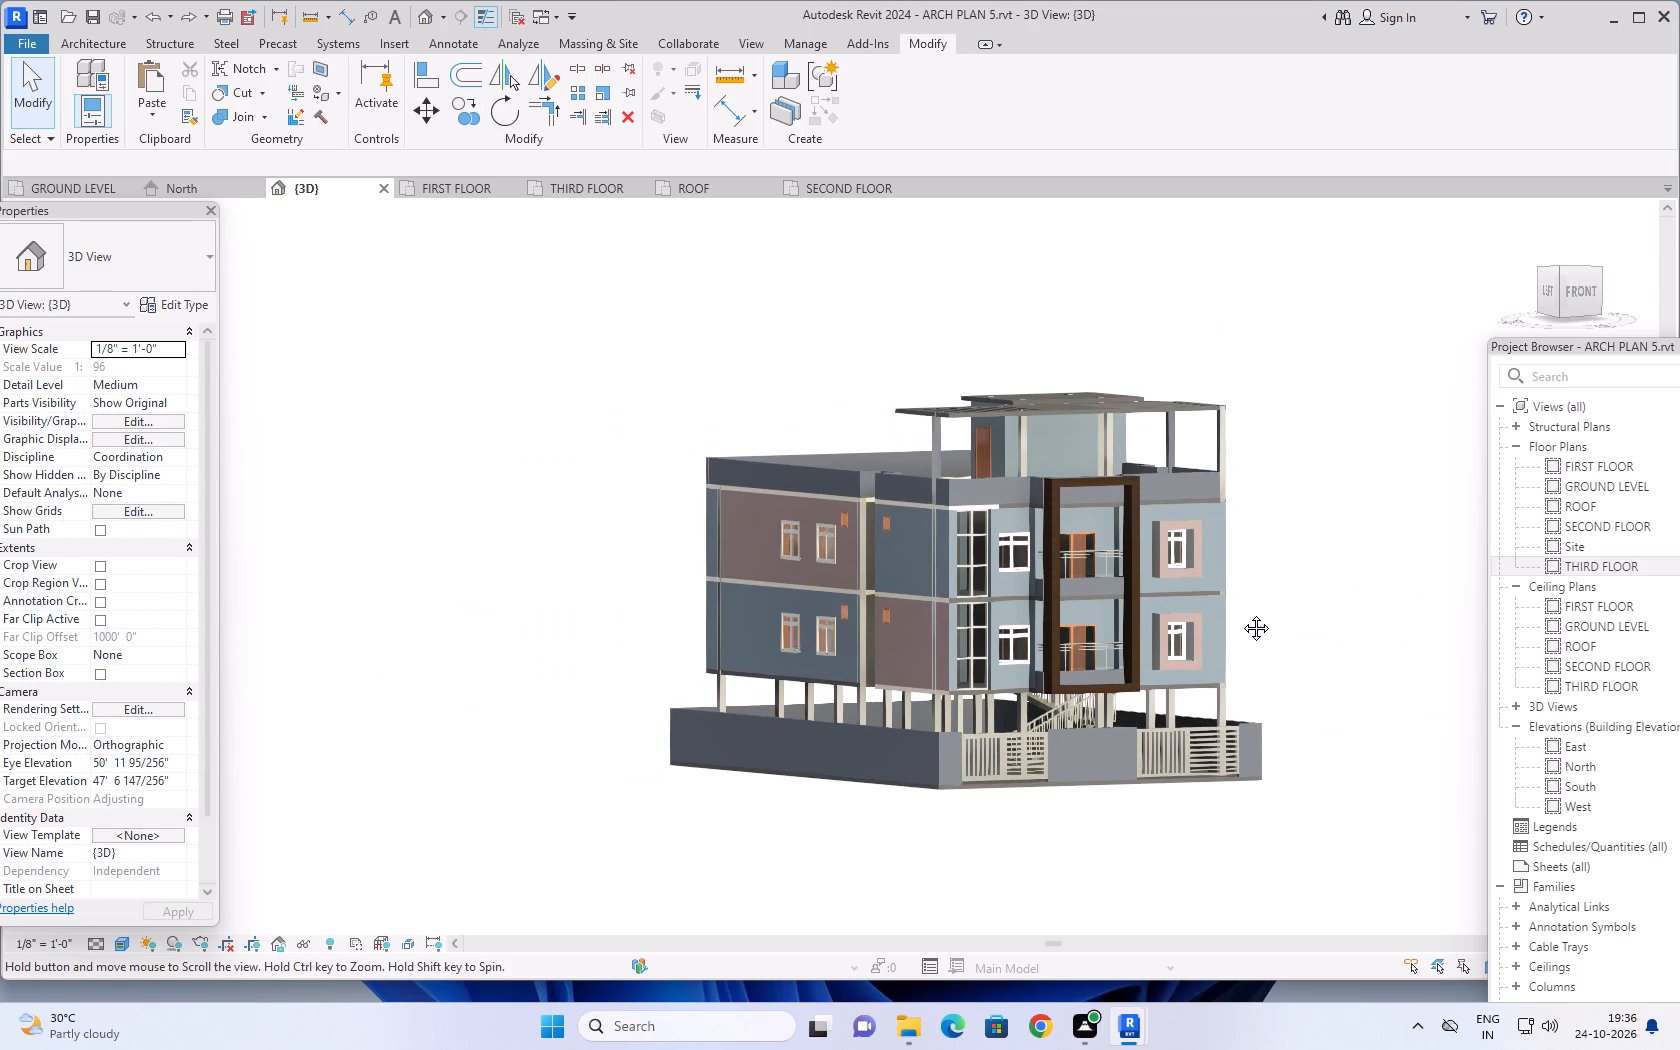
{"action": "middle_click_drag", "start_coordinate": [1241, 613], "coordinate": [1178, 607]}
{"action": "key", "text": "Escape"}
{"action": "key", "text": "Escape"}
{"action": "middle_click_drag", "start_coordinate": [1239, 633], "coordinate": [1226, 578]}
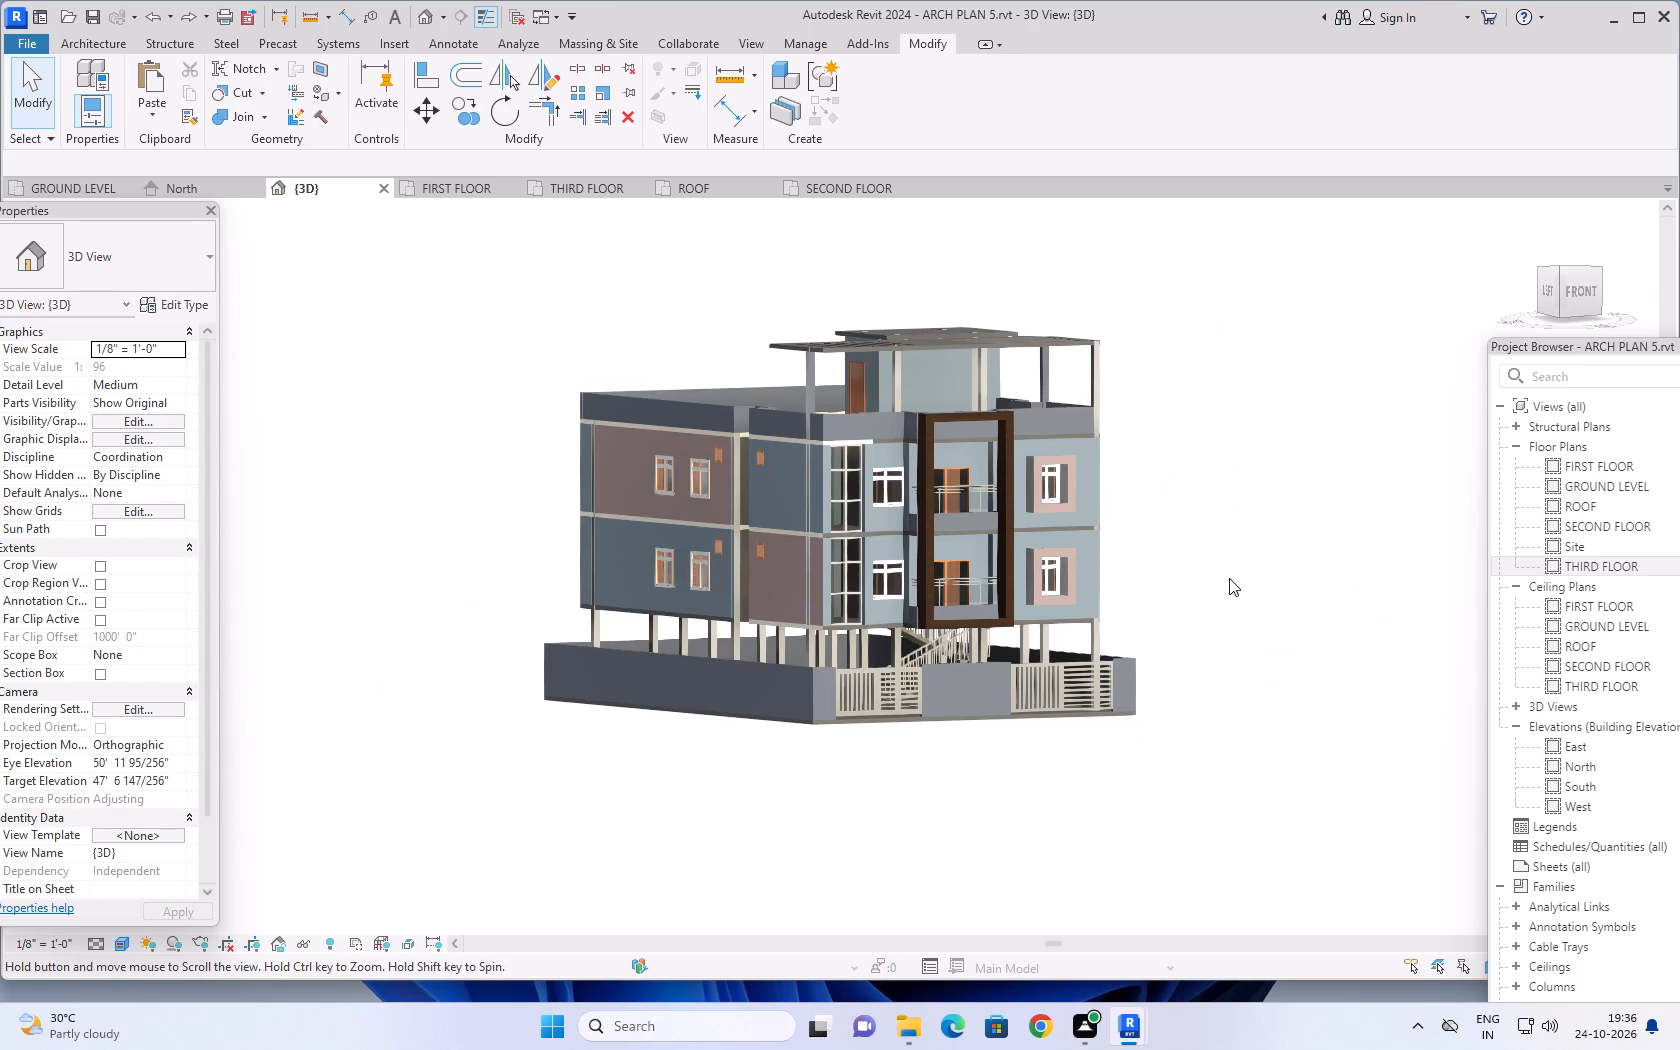
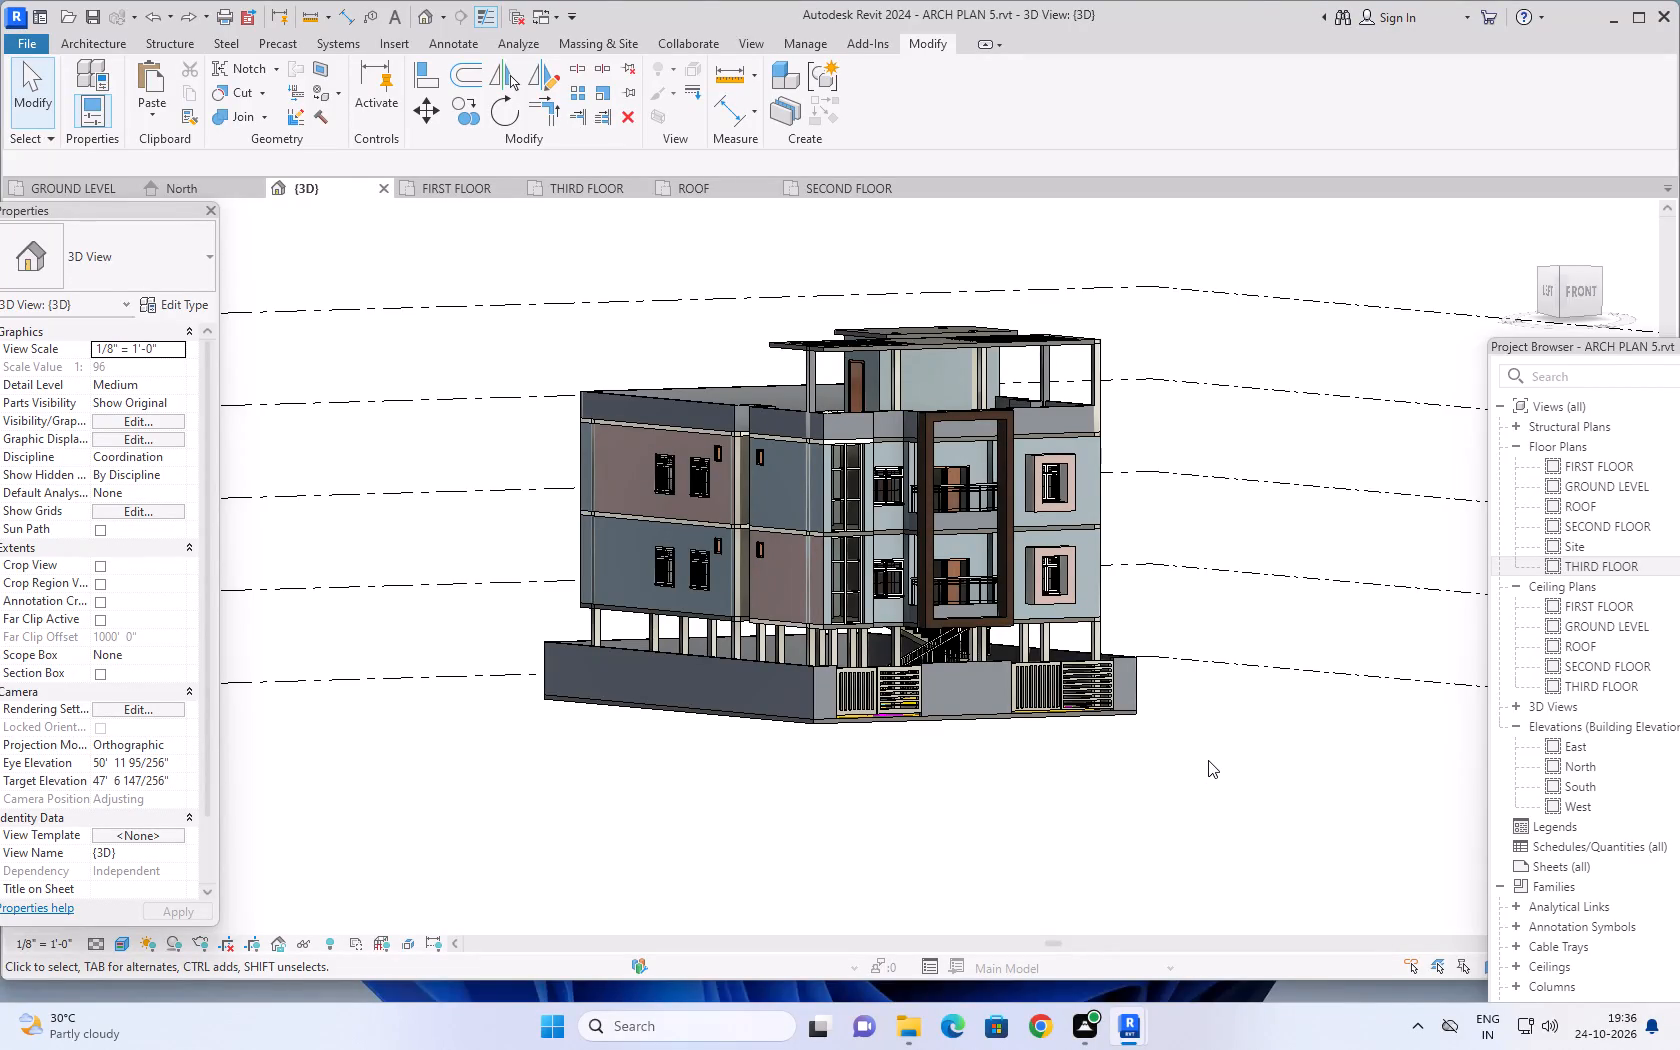
Preview the print of the 3D view of the building with Microsoft Print to PDF, then close the preview.
{"action": "scroll", "coordinate": [1208, 760], "scroll_direction": "up", "scroll_amount": 1}
{"action": "middle_click_drag", "start_coordinate": [1210, 713], "coordinate": [1223, 766]}
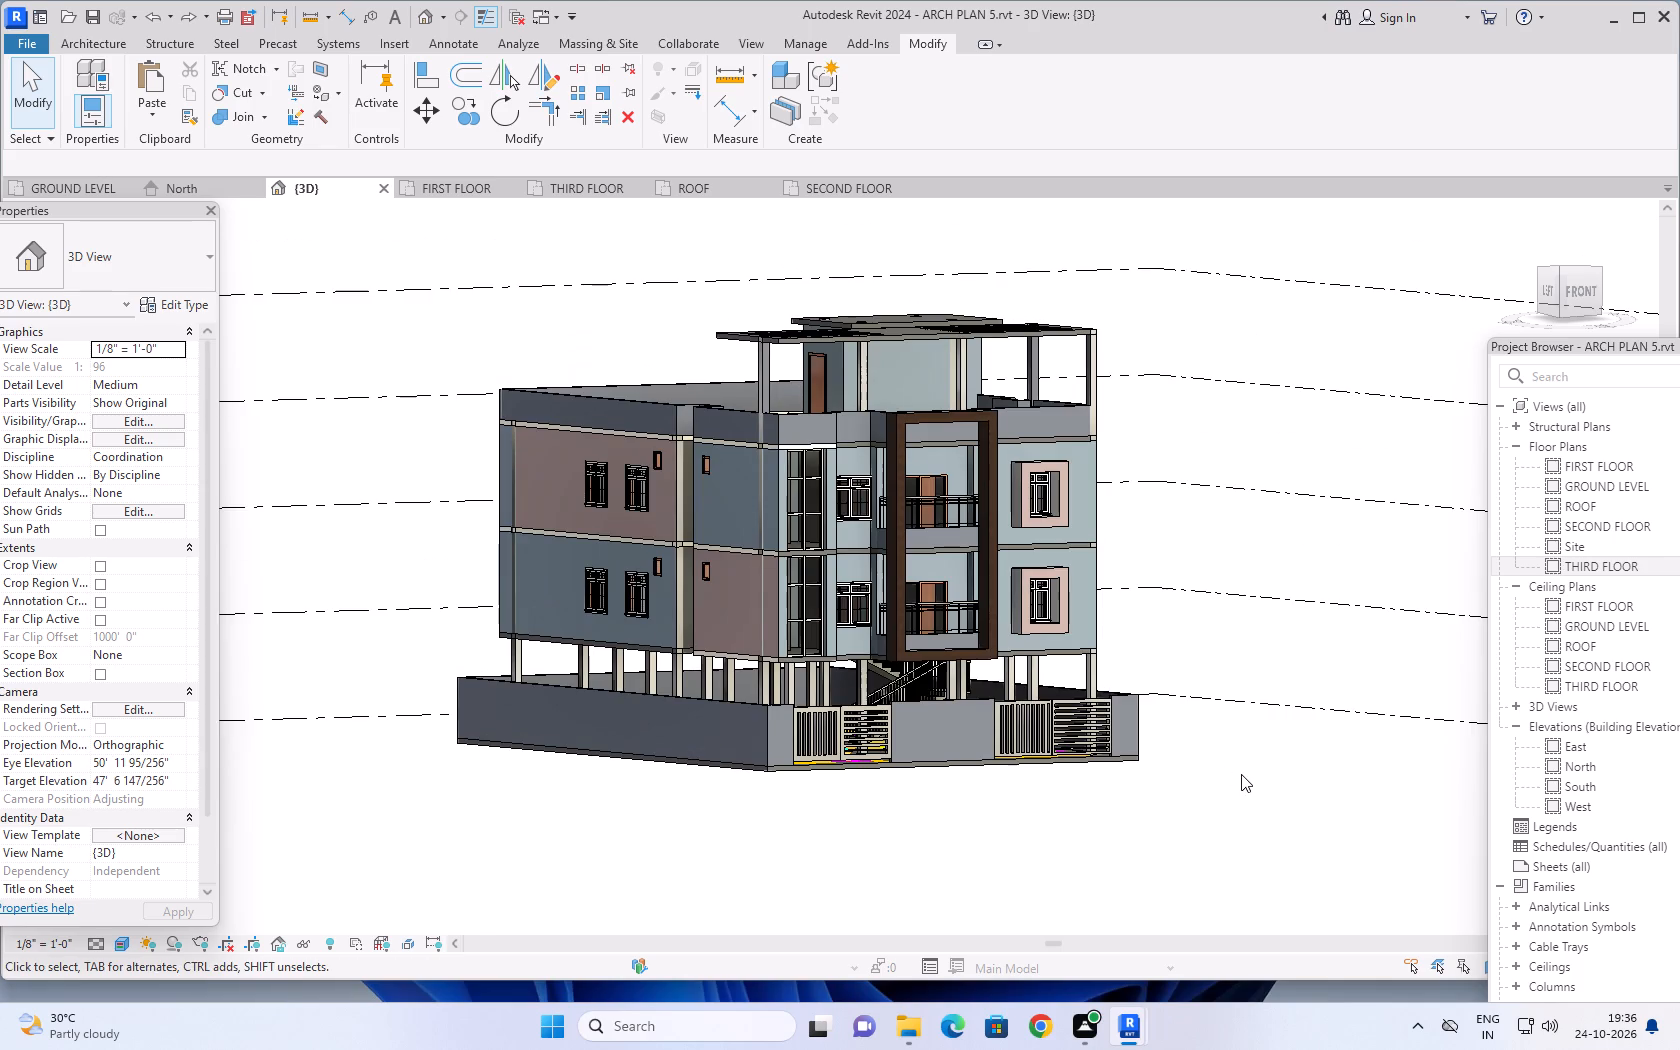
{"action": "key", "text": "ctrl+p"}
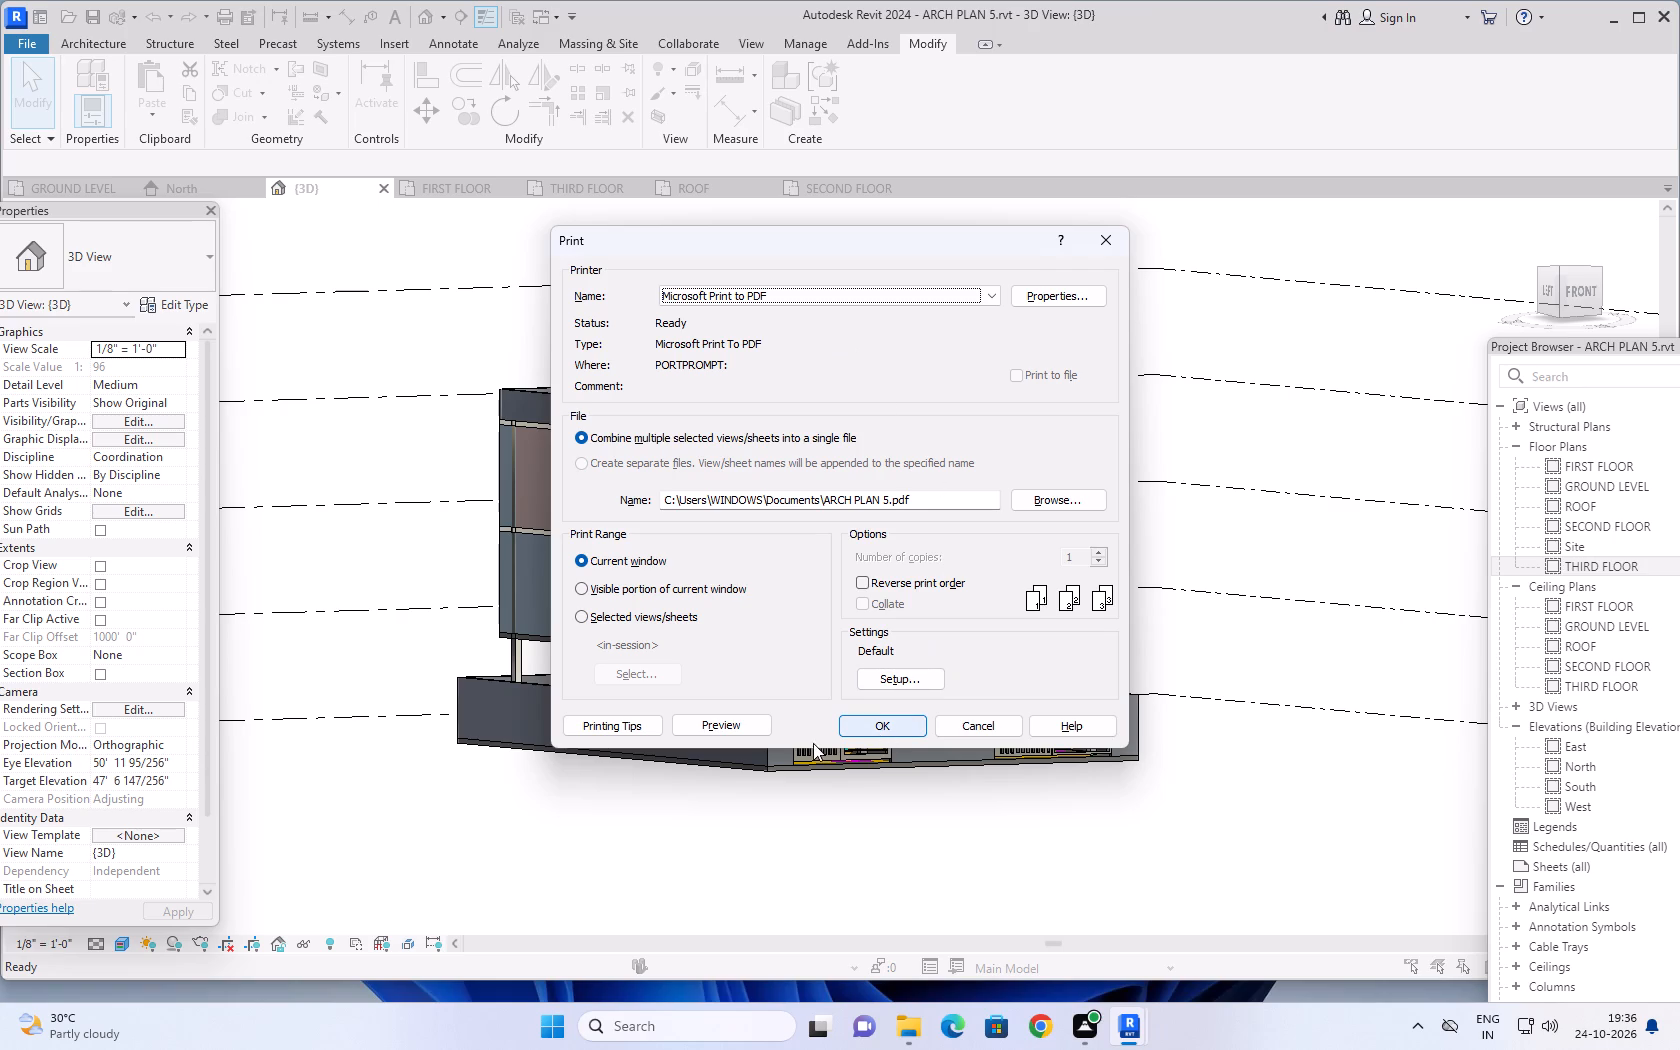
{"action": "left_click", "coordinate": [739, 723]}
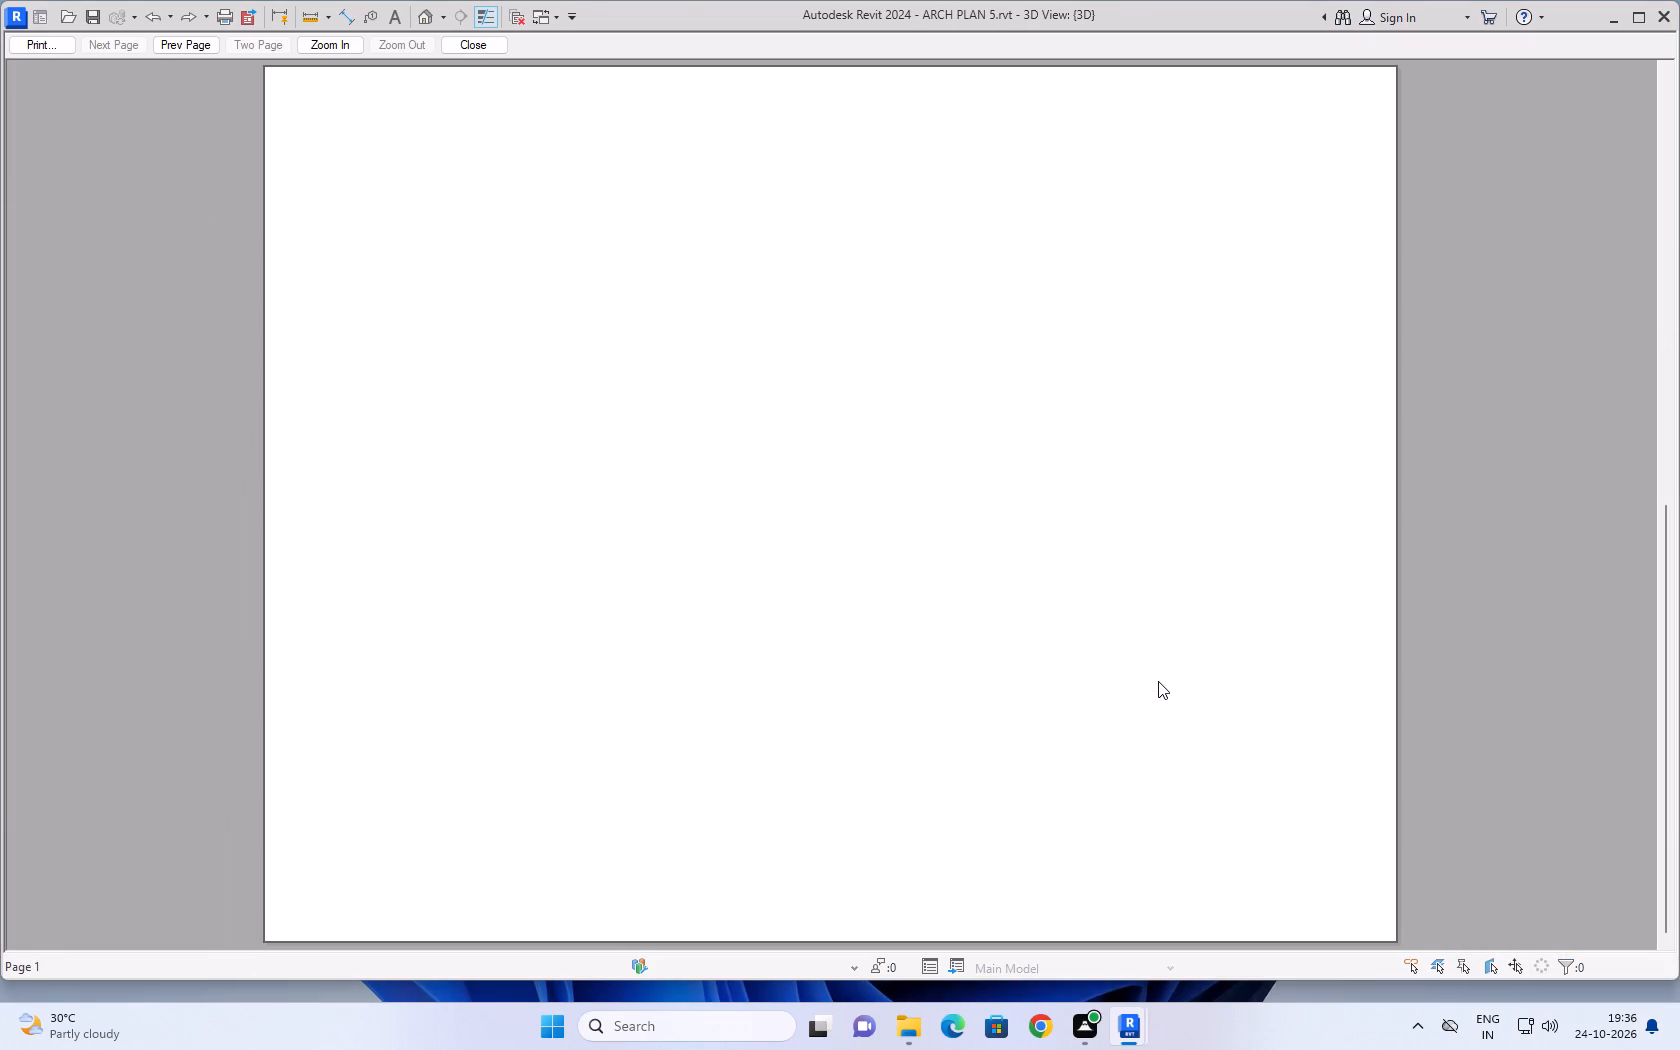
{"action": "scroll", "coordinate": [898, 547], "scroll_direction": "up", "scroll_amount": 5}
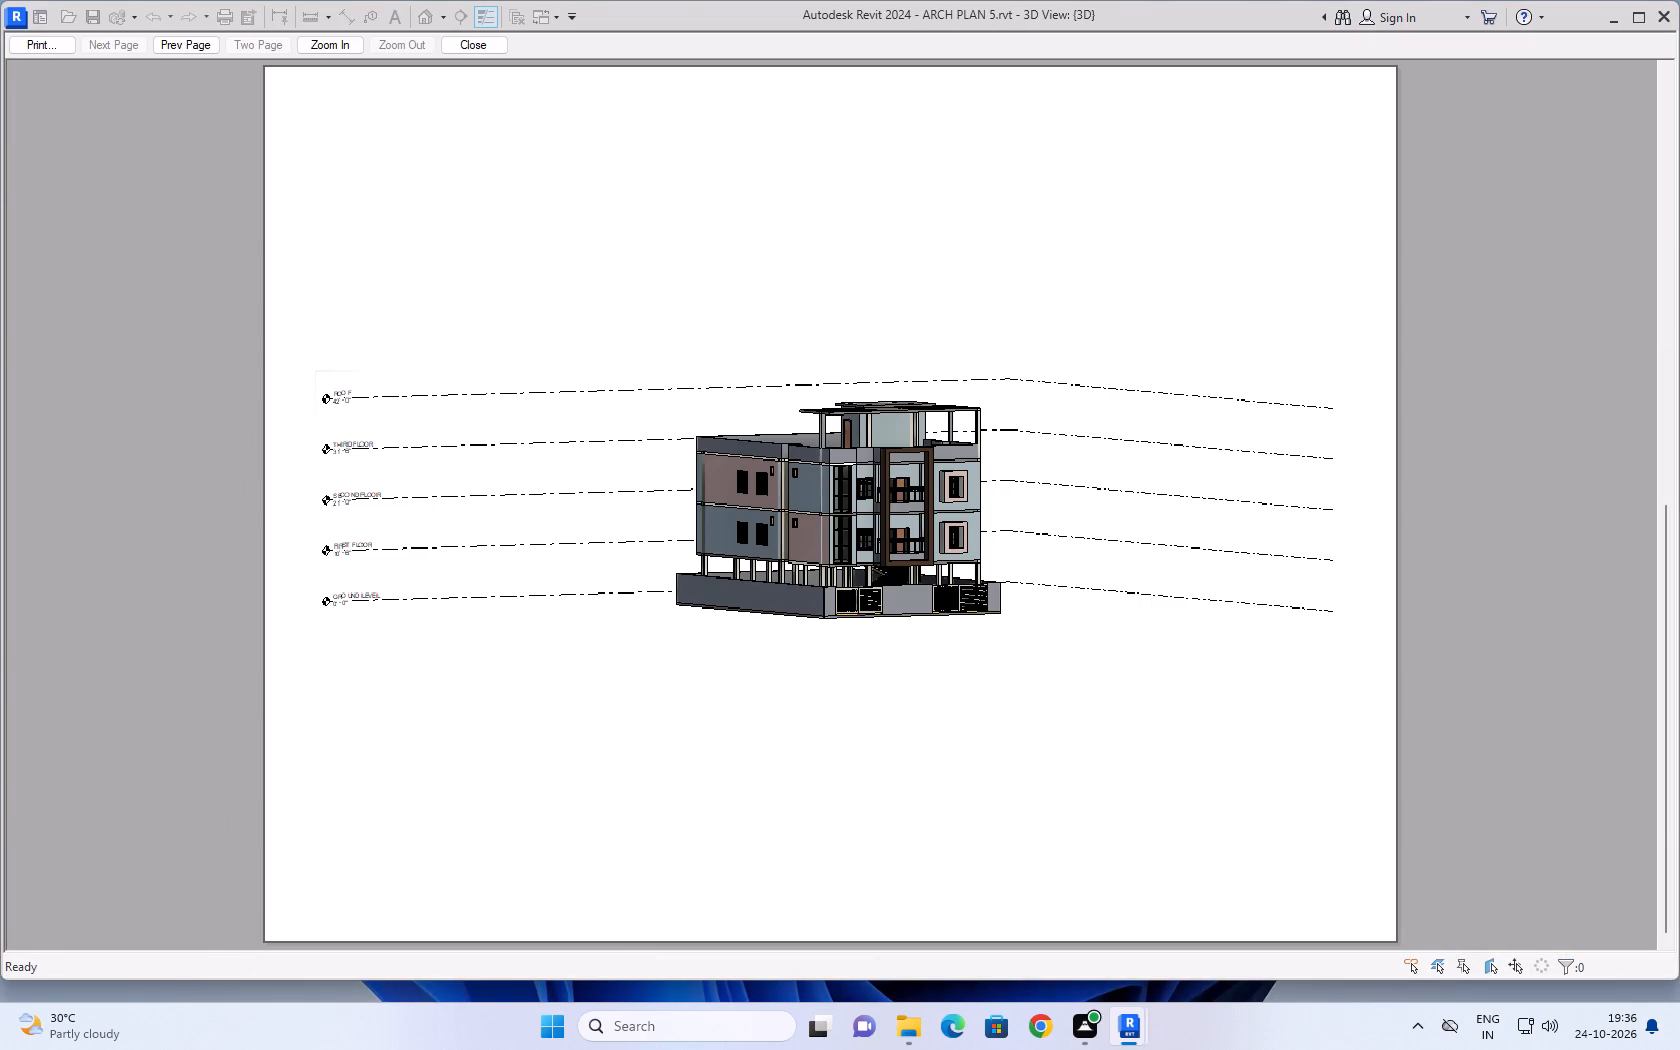
{"action": "scroll", "coordinate": [861, 587], "scroll_direction": "down", "scroll_amount": 2}
{"action": "scroll", "coordinate": [739, 470], "scroll_direction": "up", "scroll_amount": 1}
{"action": "left_click", "coordinate": [462, 40]}
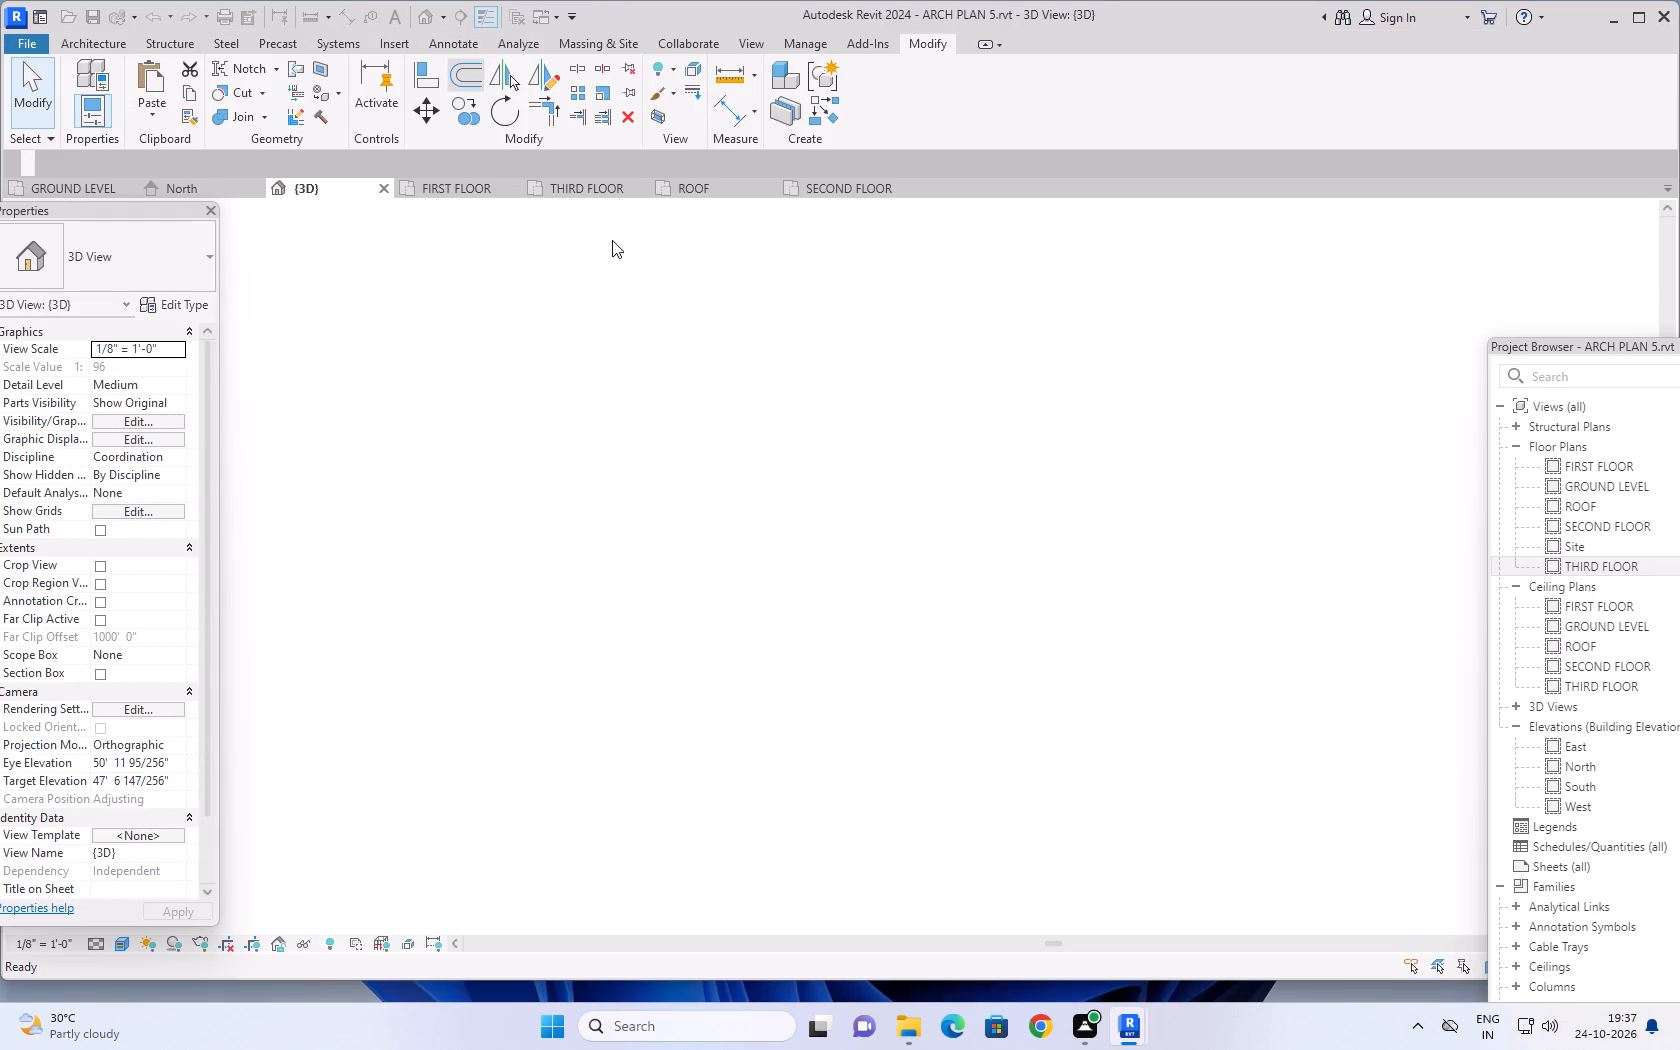
Print the 3D view with the Current window range to a PDF named "arch plan 5" in the REVIT ARCHITECTURE folder.
{"action": "scroll", "coordinate": [808, 466], "scroll_direction": "down", "scroll_amount": 2}
{"action": "scroll", "coordinate": [979, 510], "scroll_direction": "down", "scroll_amount": 1}
{"action": "middle_click_drag", "start_coordinate": [1104, 495], "coordinate": [1236, 506]}
{"action": "middle_click_drag", "start_coordinate": [1232, 505], "coordinate": [1183, 516]}
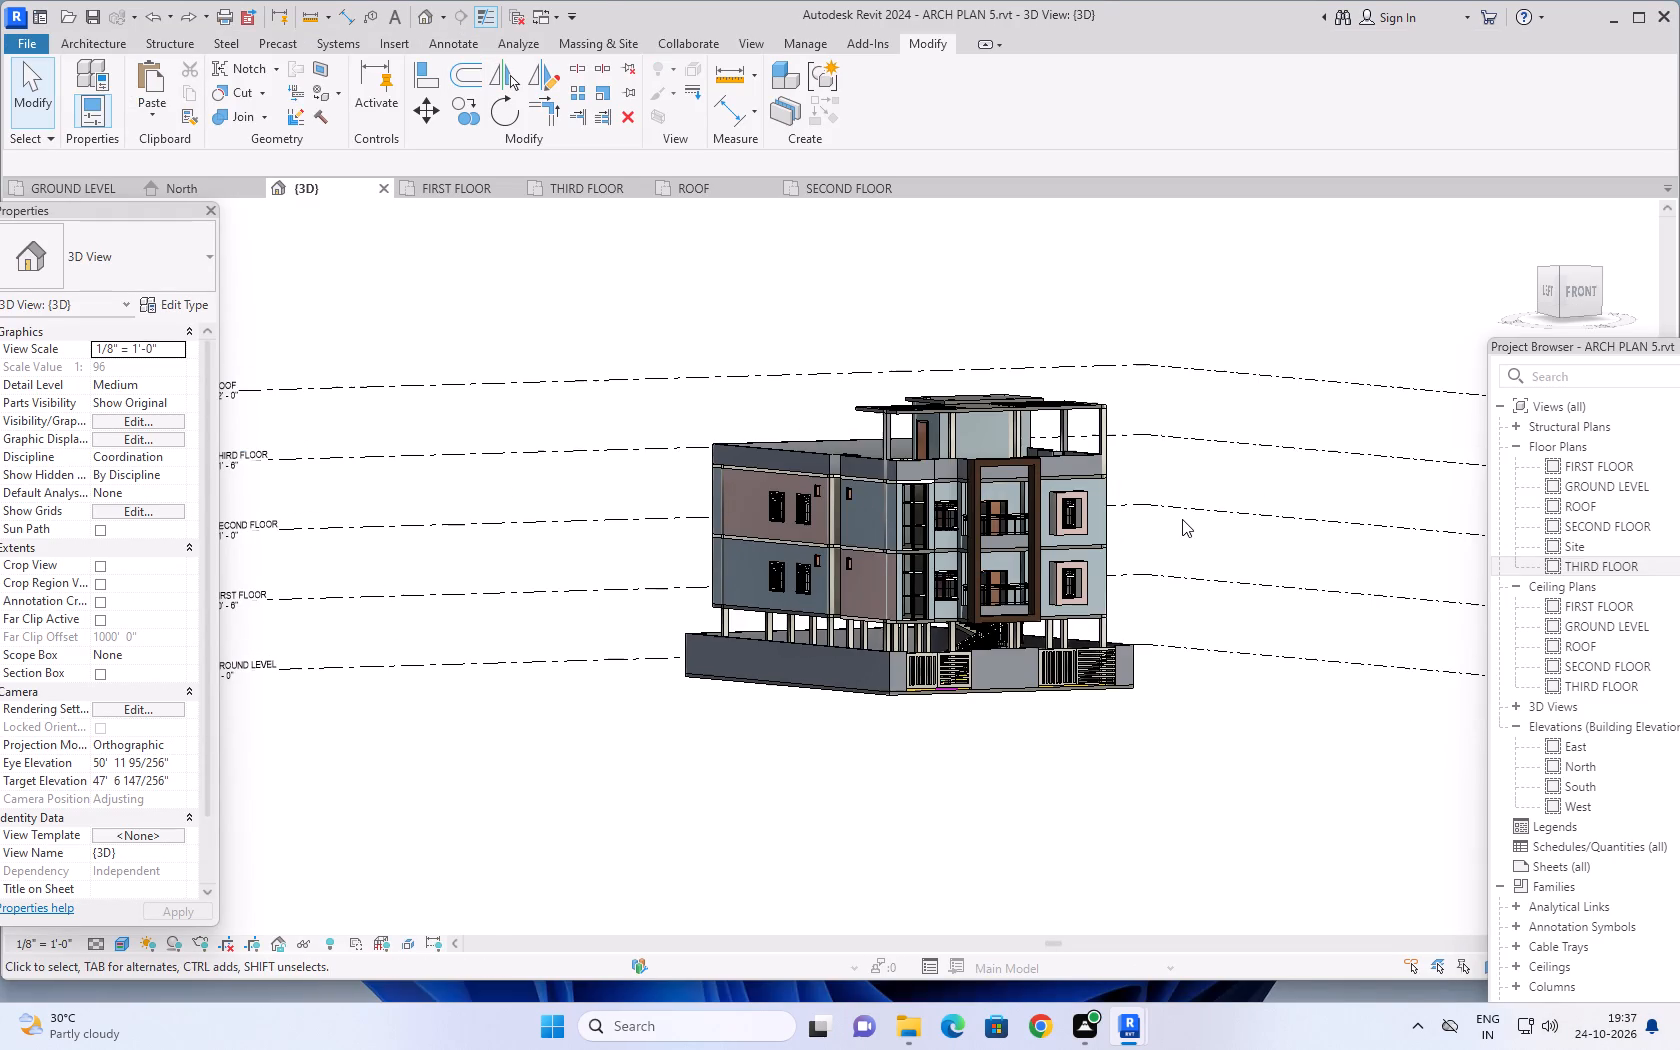
{"action": "key", "text": "ctrl+p"}
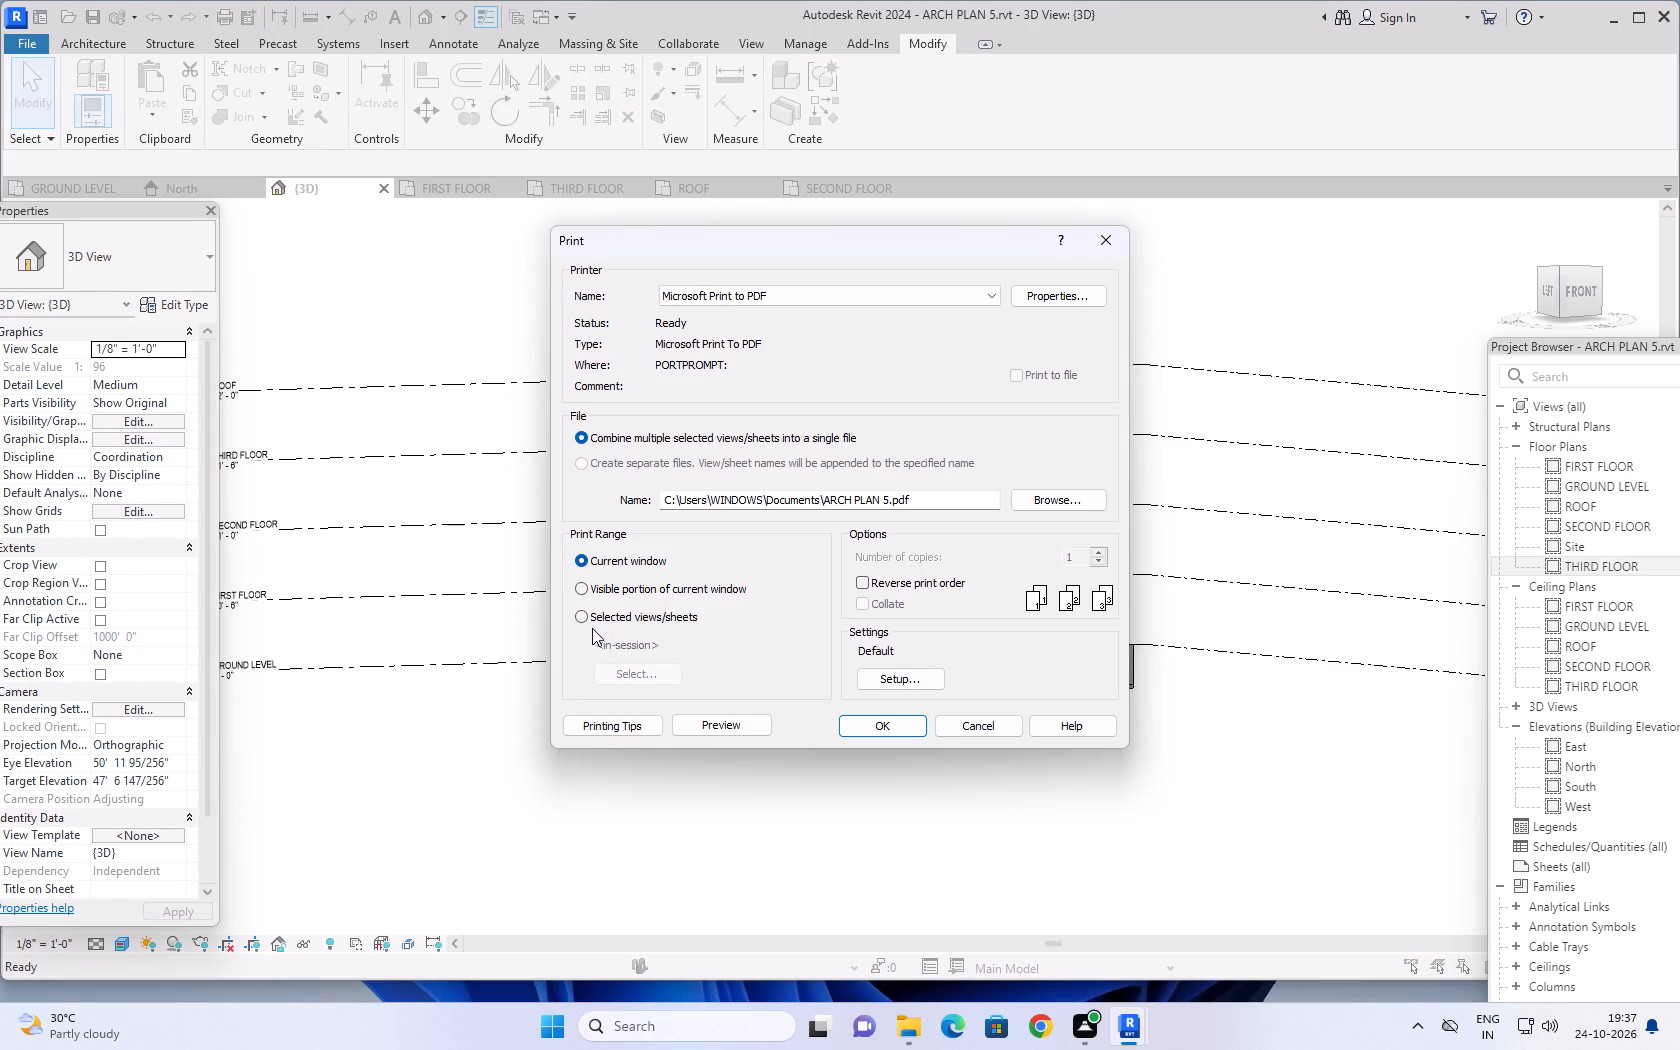
{"action": "scroll", "coordinate": [602, 578], "scroll_direction": "up", "scroll_amount": 1}
{"action": "left_click", "coordinate": [580, 617]}
{"action": "left_click", "coordinate": [582, 590]}
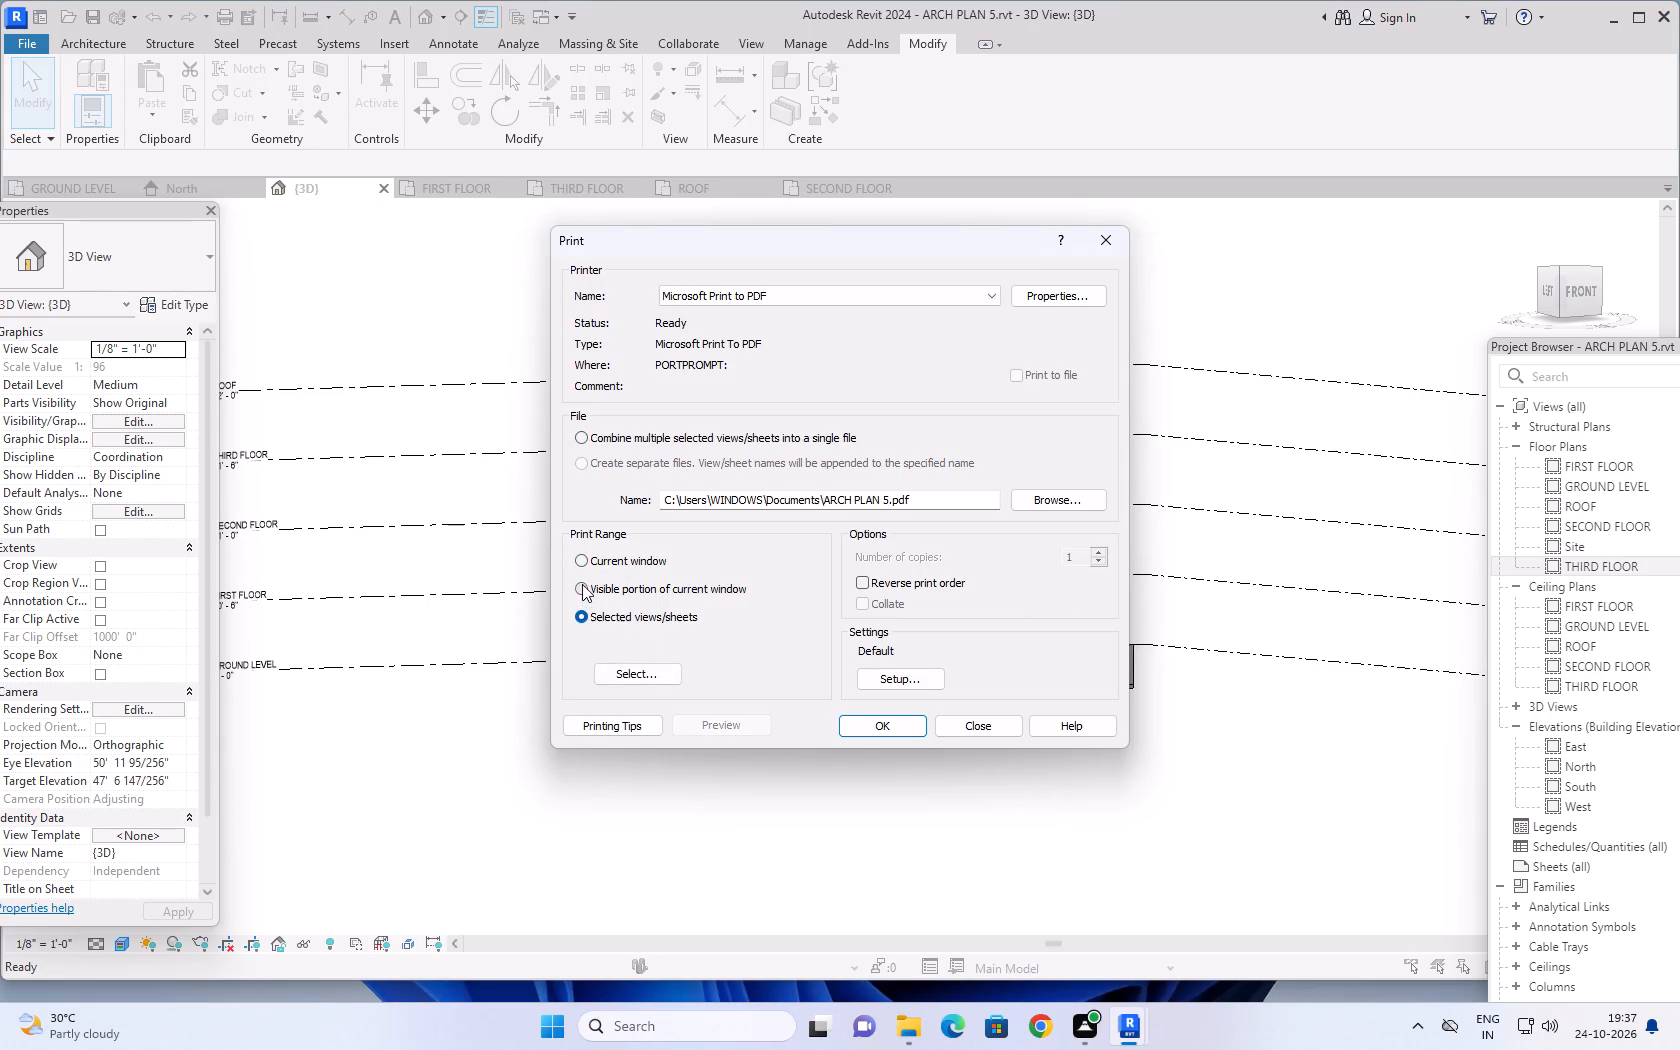
{"action": "left_click", "coordinate": [582, 561]}
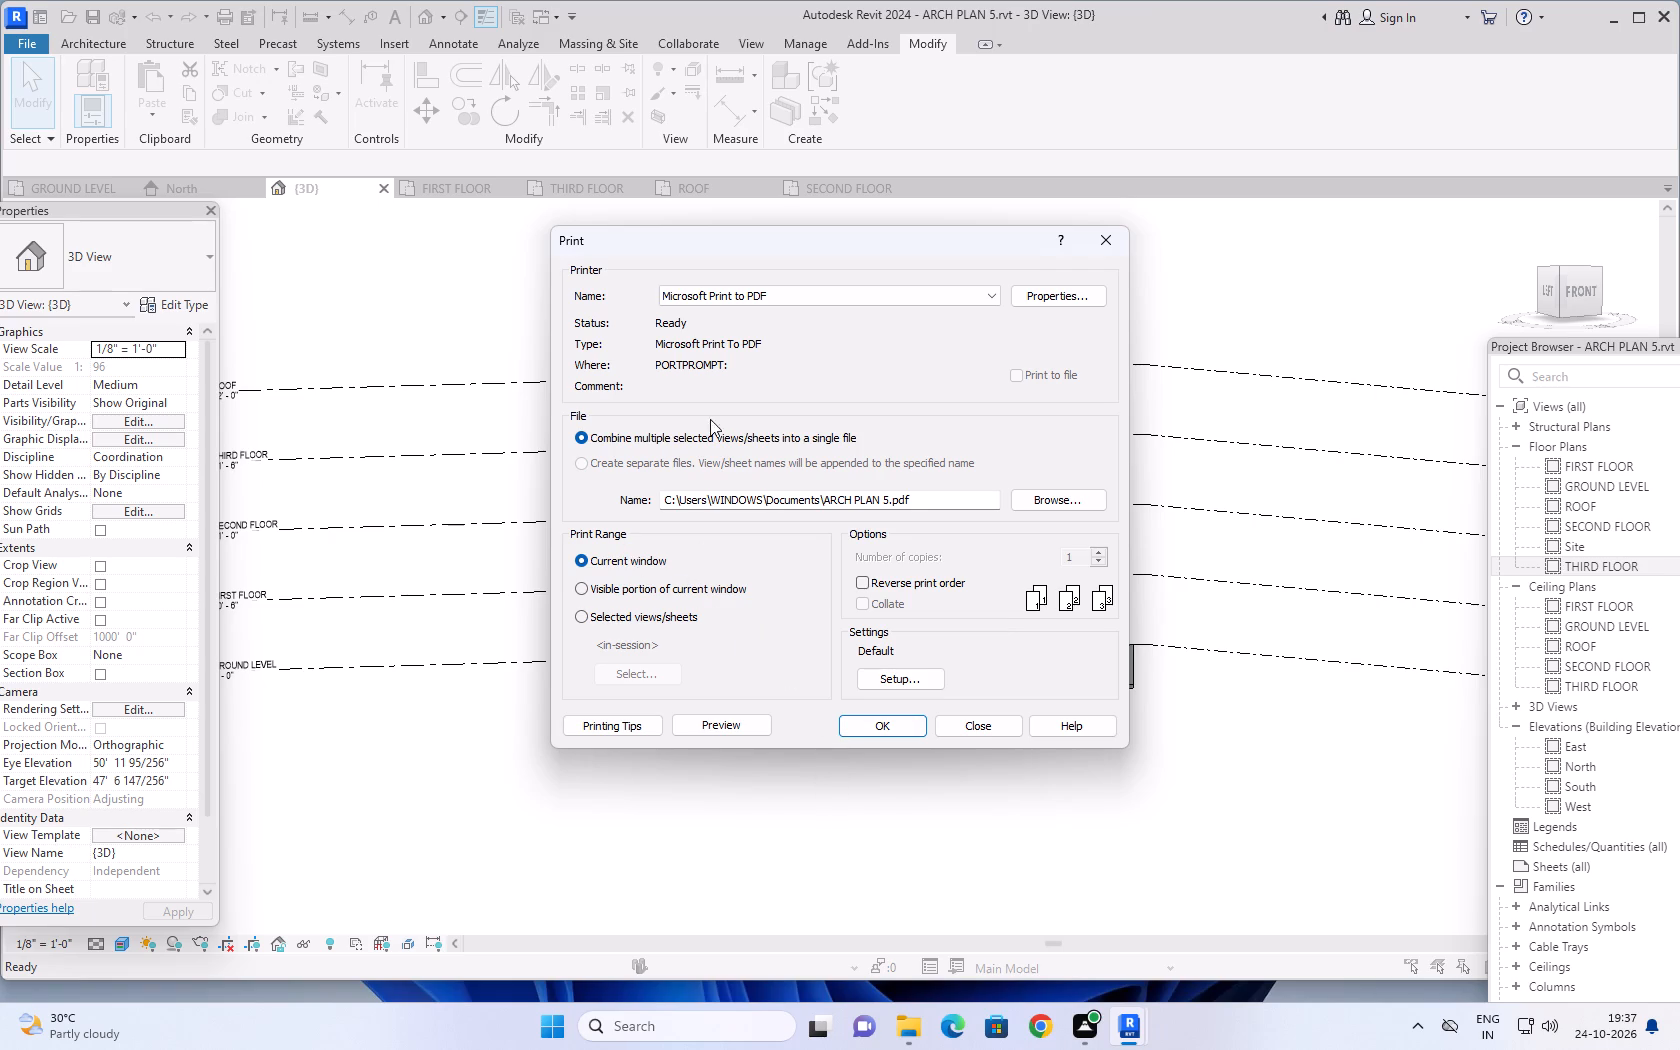
{"action": "left_click", "coordinate": [889, 727]}
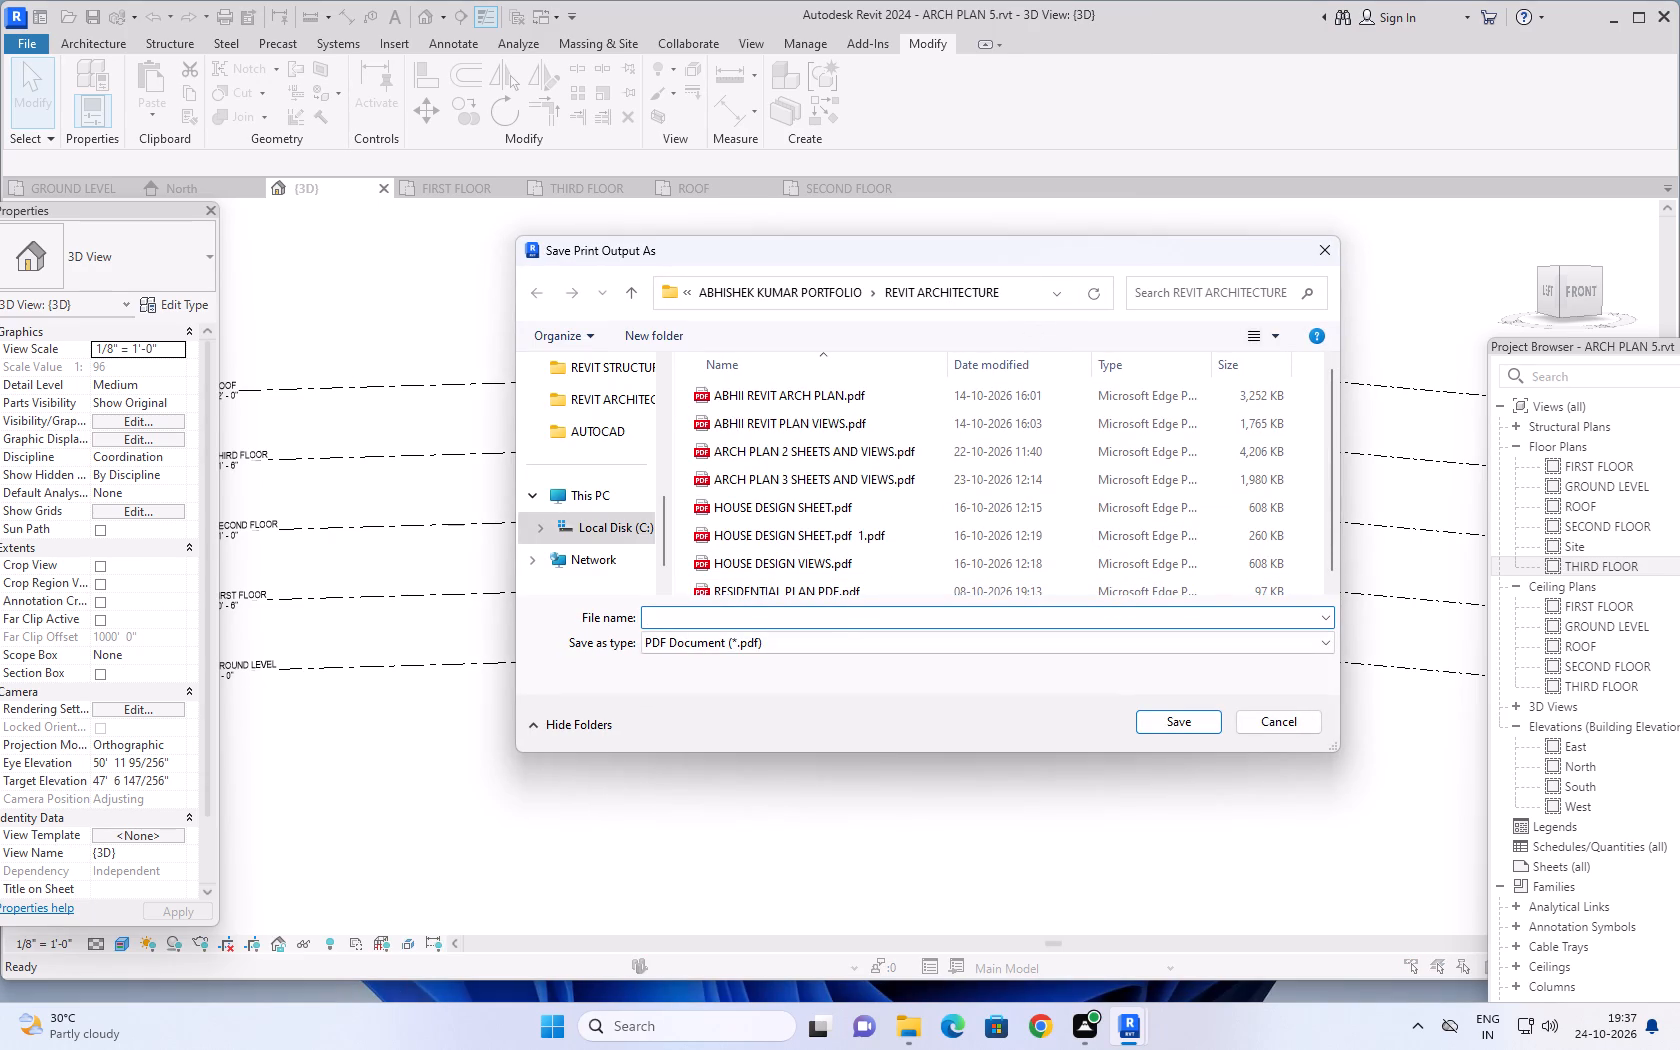
{"action": "type", "text": "arch plan"}
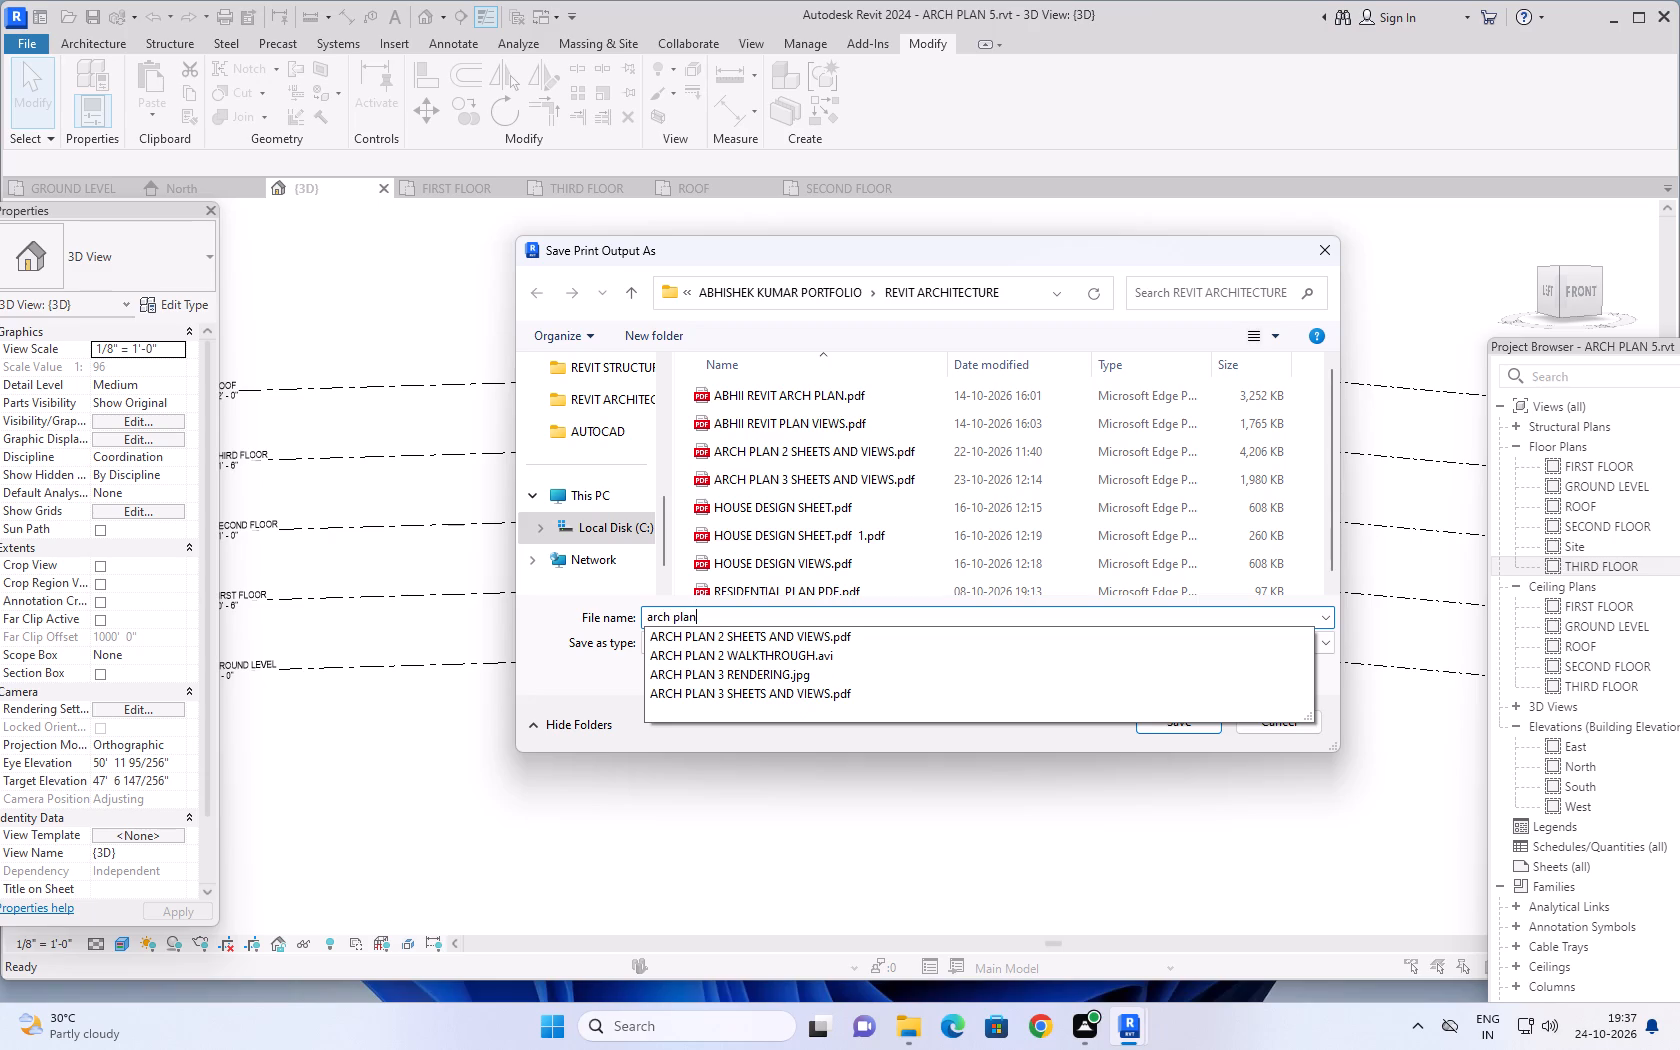
{"action": "key", "text": "space"}
{"action": "key", "text": "5"}
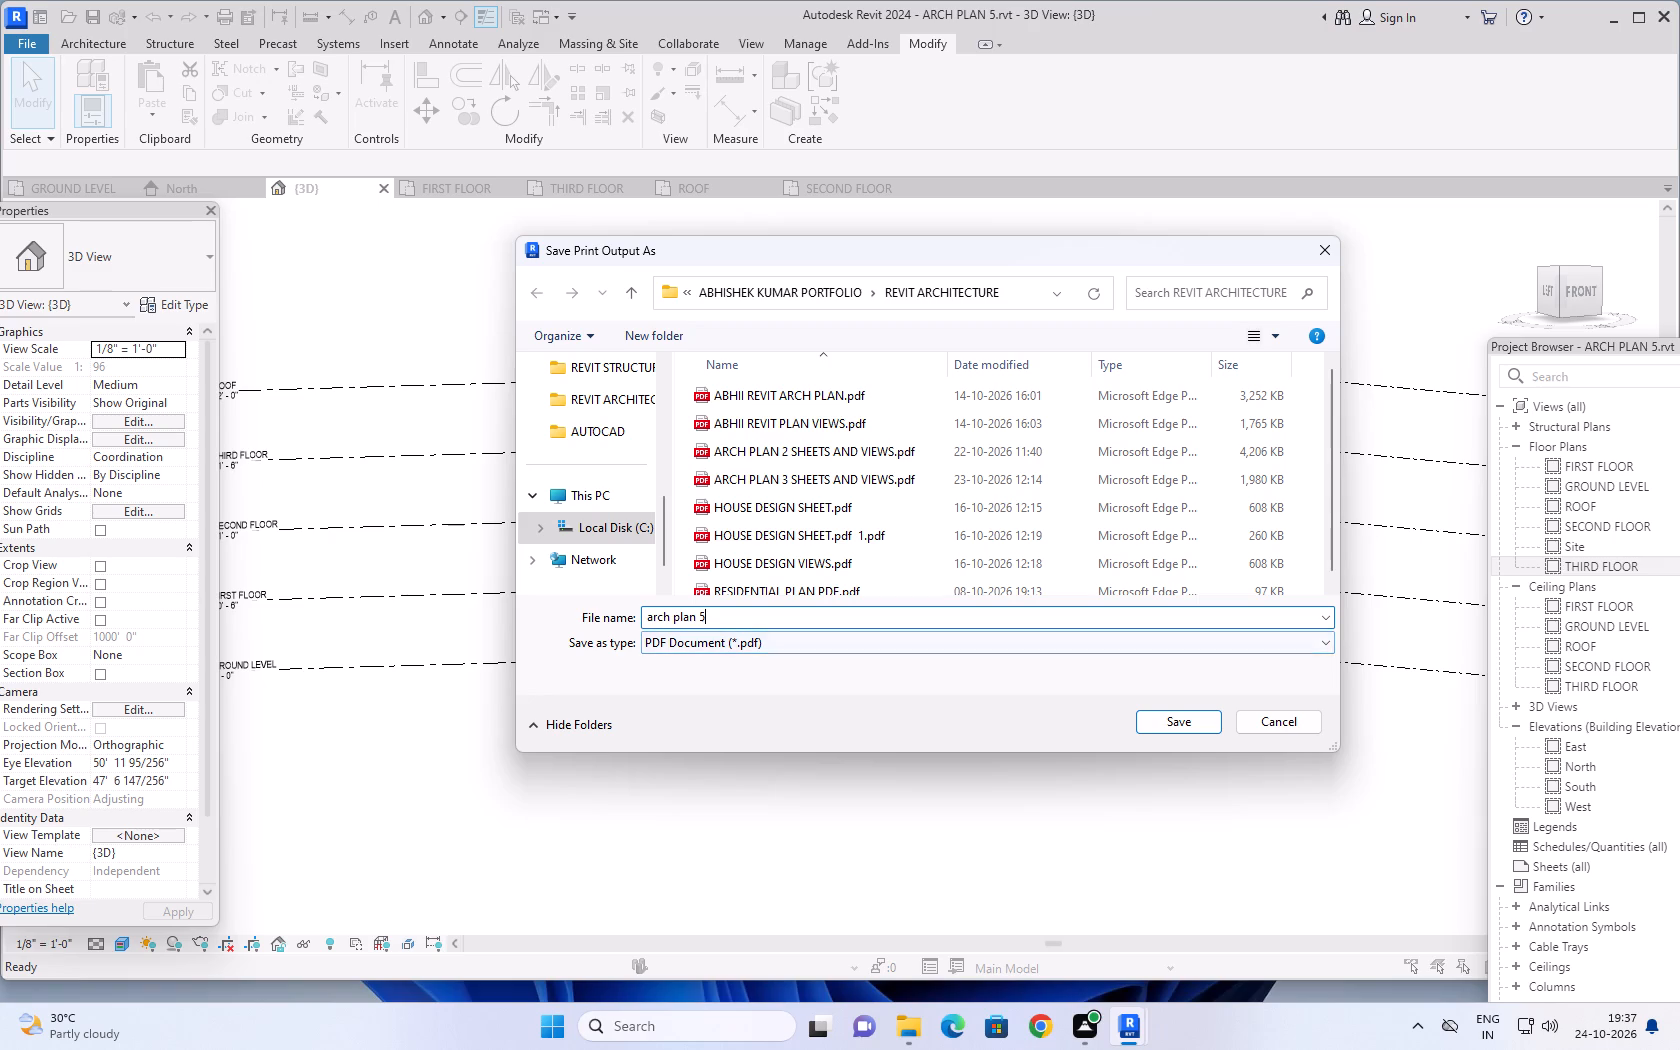
{"action": "left_click", "coordinate": [1163, 719]}
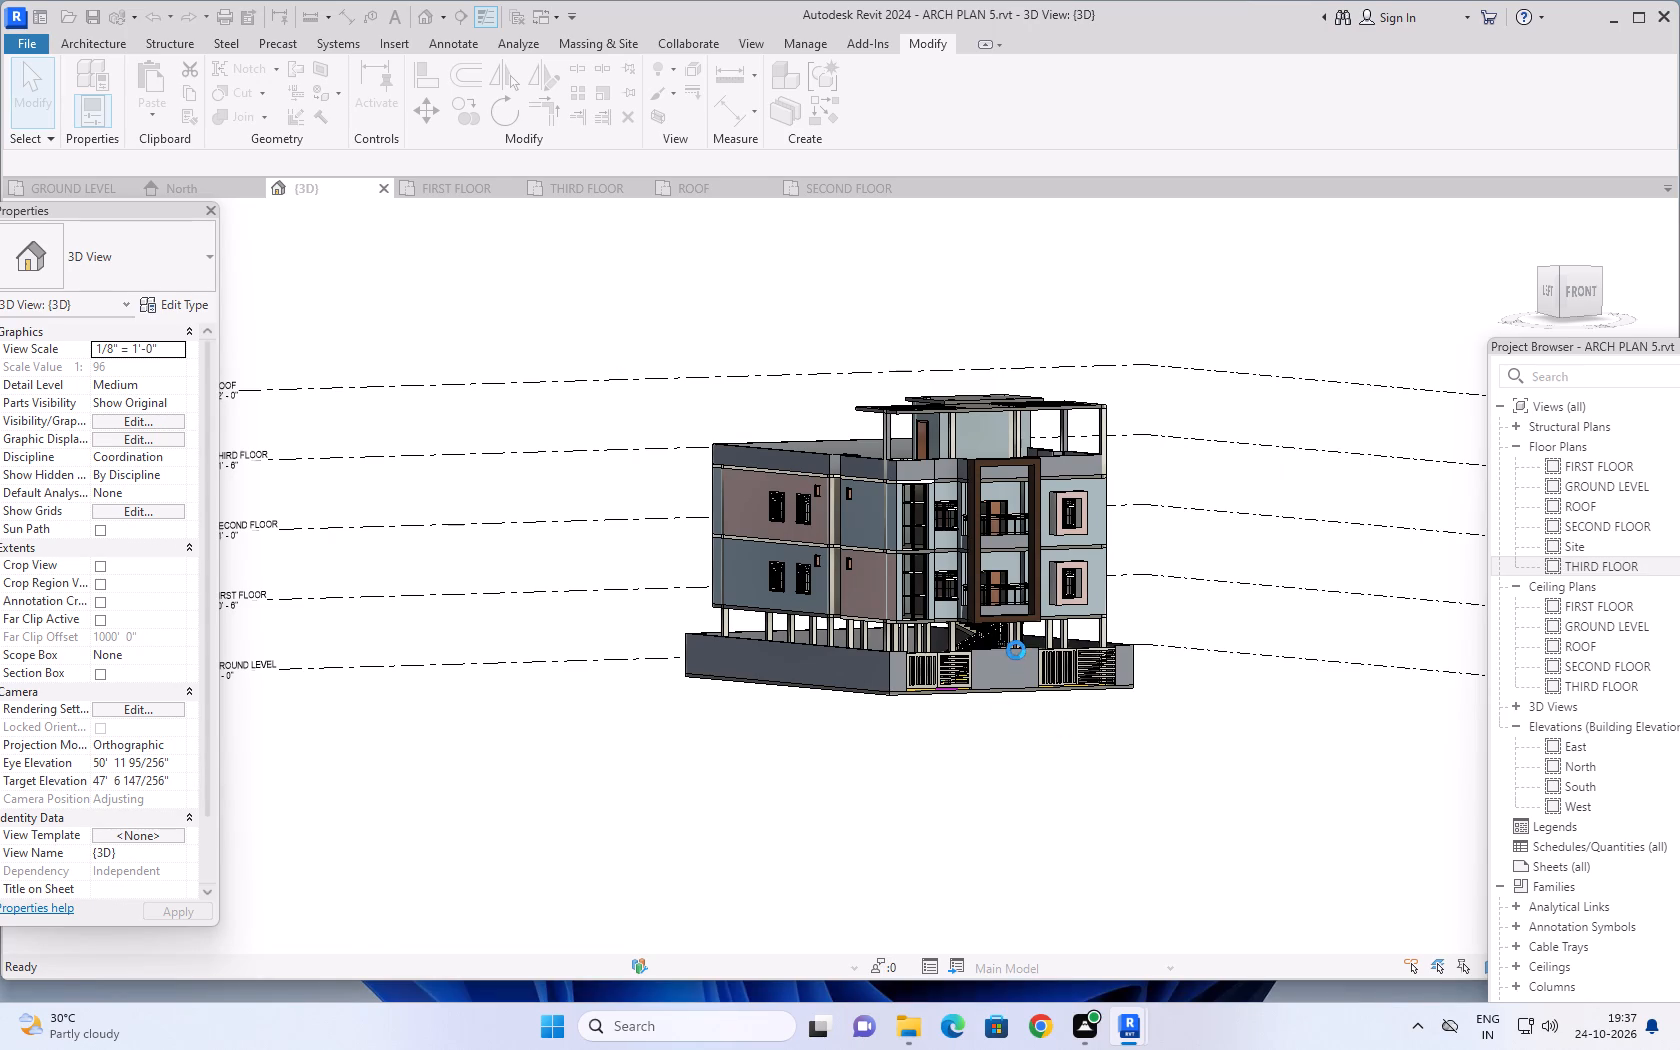
Save the ARCH PLAN 5 project with the building's left and front elevations in view.
{"action": "scroll", "coordinate": [1148, 584], "scroll_direction": "up", "scroll_amount": 2}
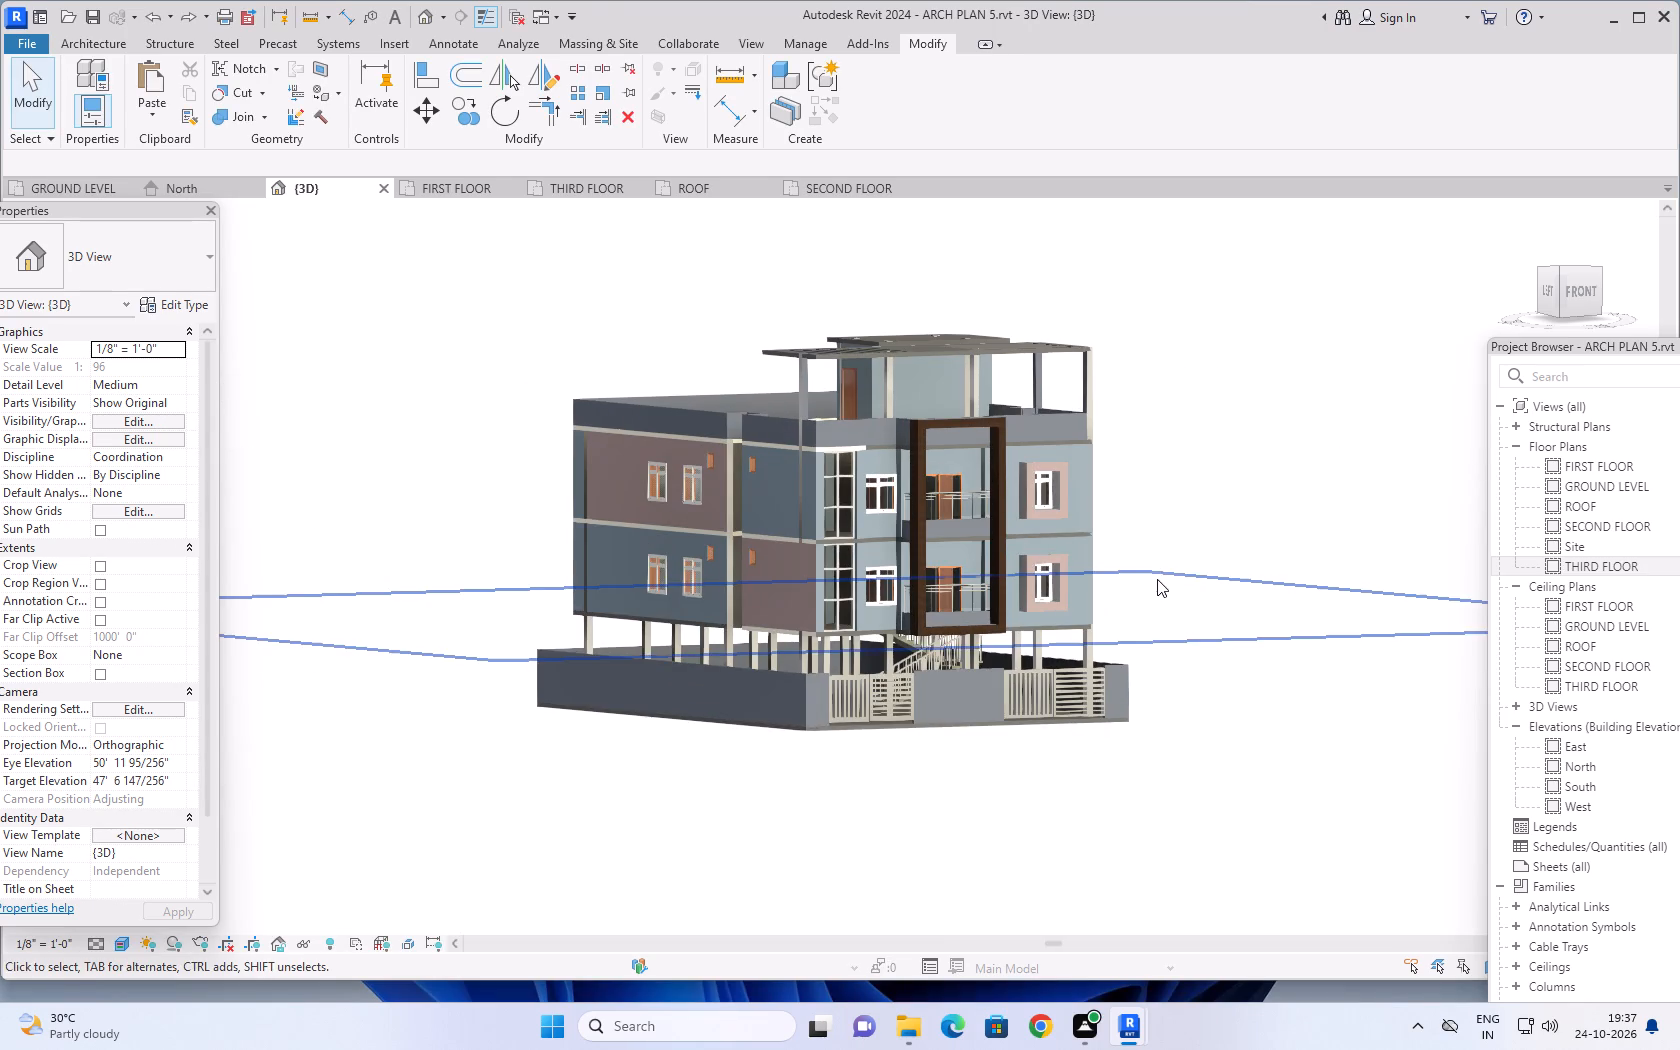
{"action": "scroll", "coordinate": [1169, 570], "scroll_direction": "down", "scroll_amount": 1}
{"action": "middle_click_drag", "start_coordinate": [1199, 541], "coordinate": [1166, 566]}
{"action": "scroll", "coordinate": [1166, 566], "scroll_direction": "up", "scroll_amount": 1}
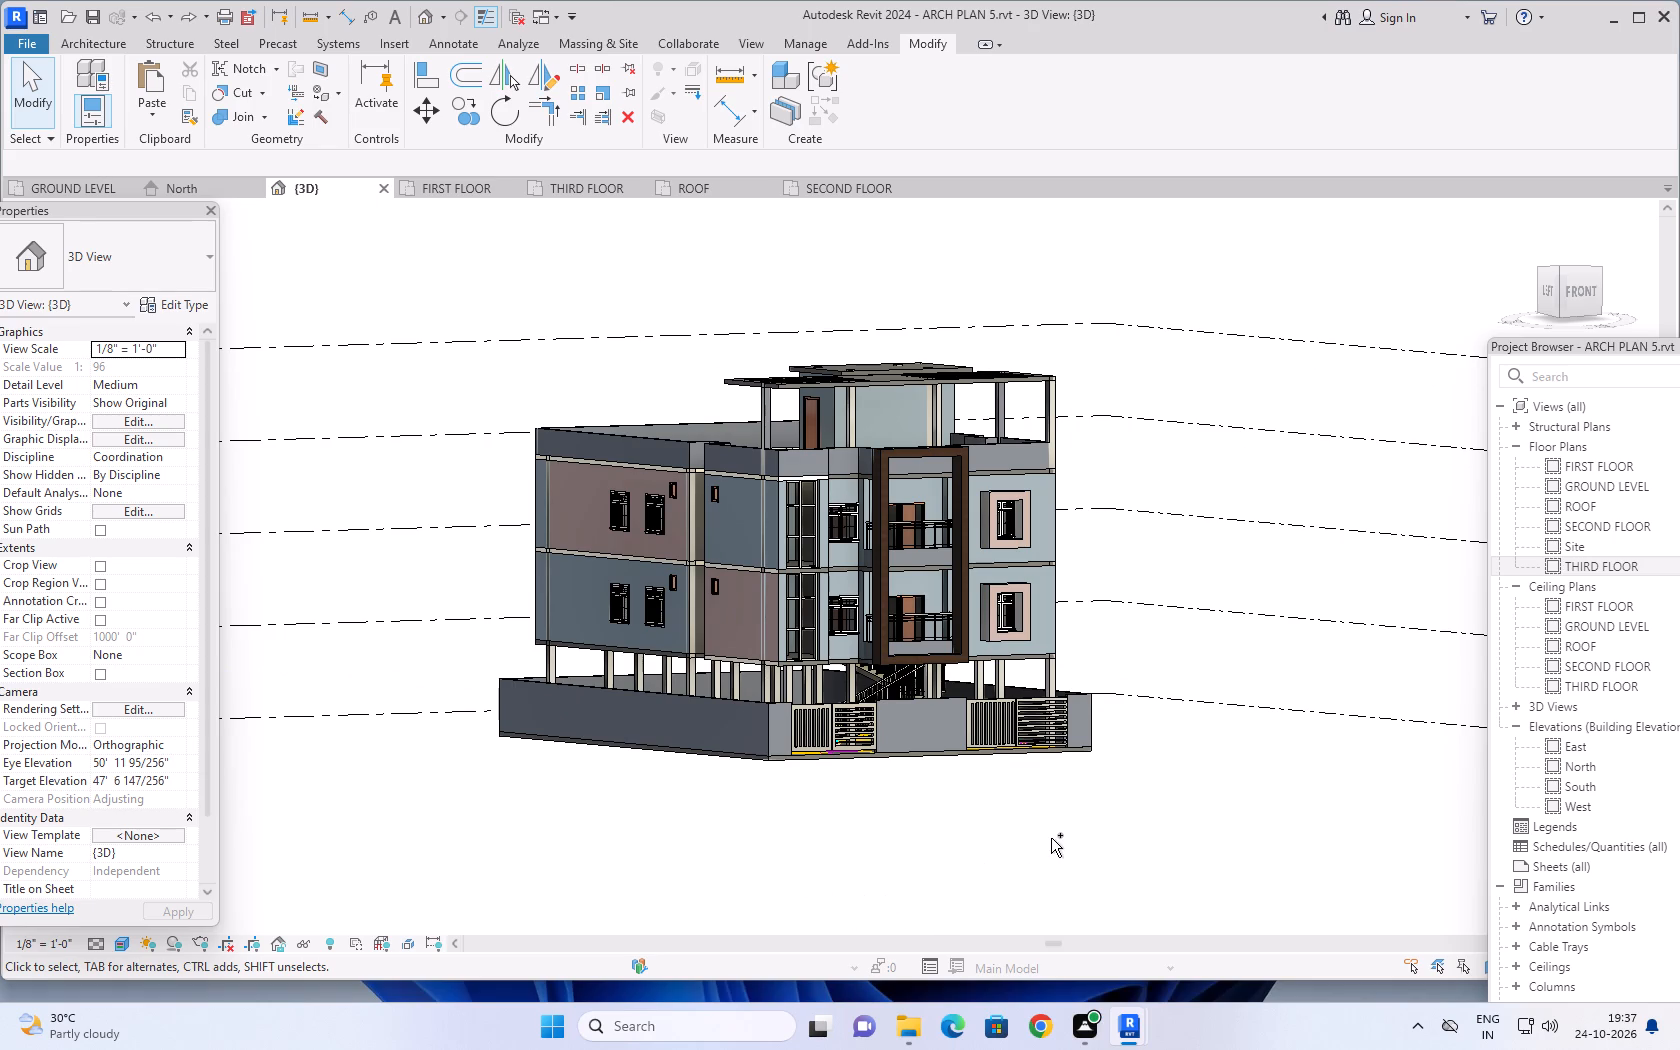
{"action": "key", "text": "ctrl+s"}
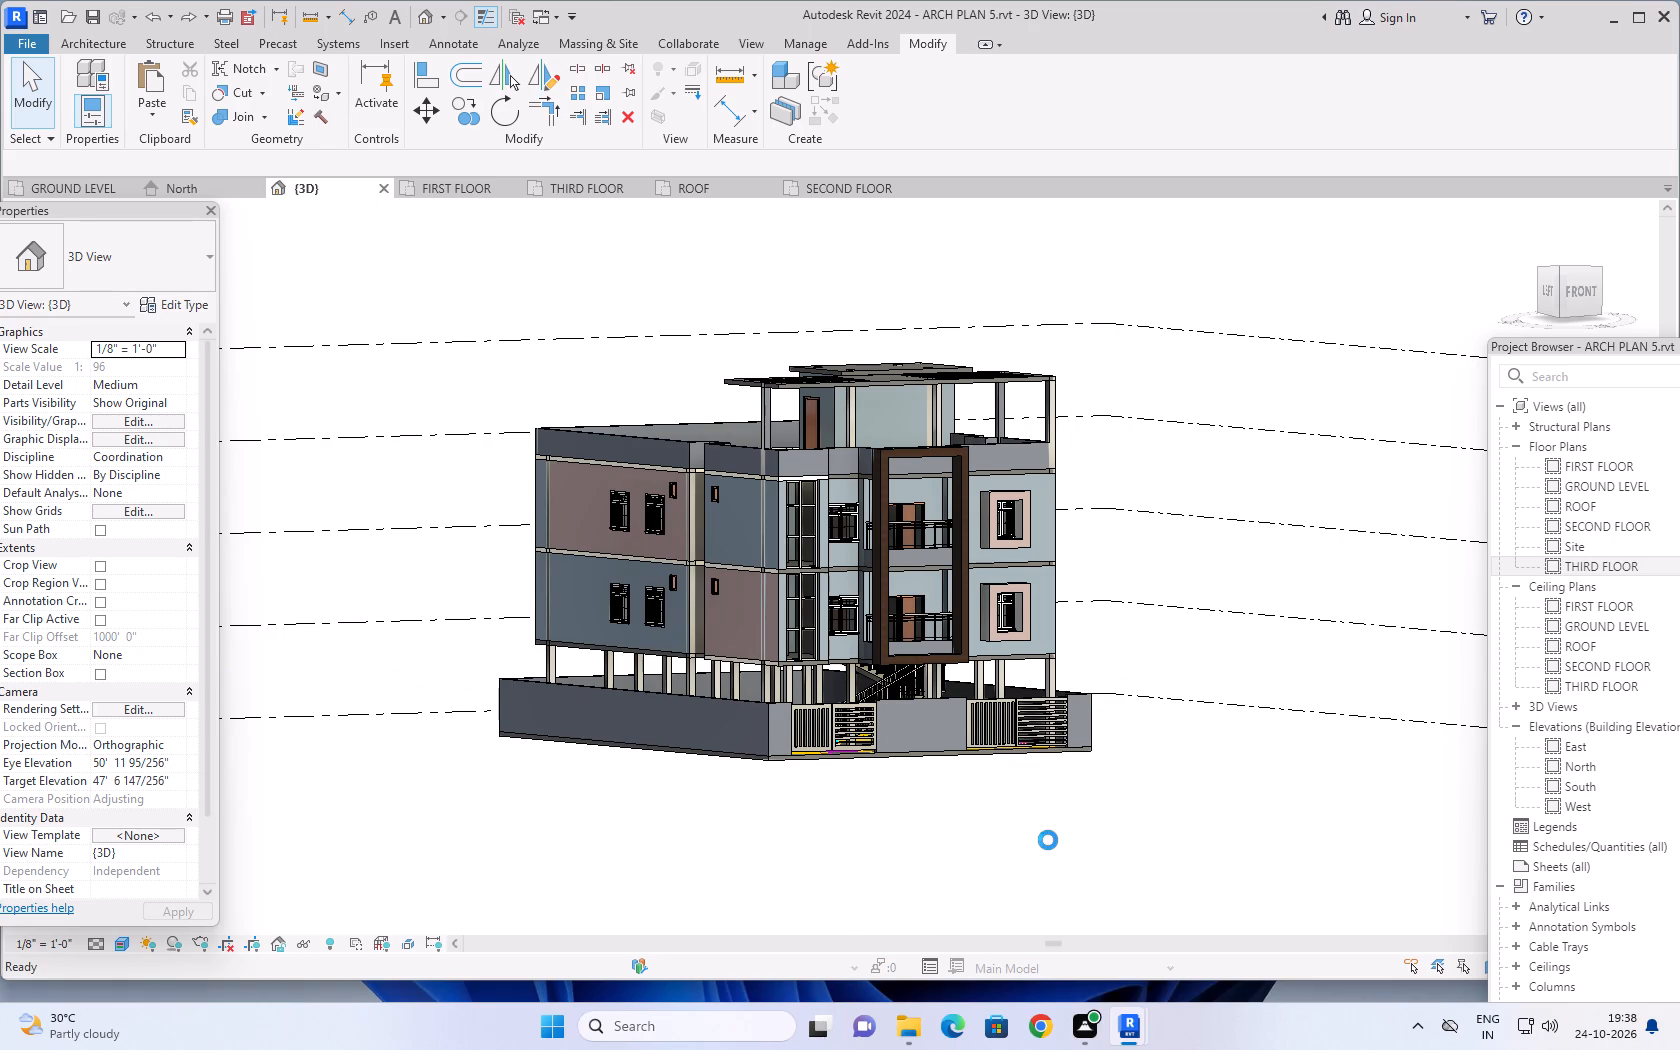